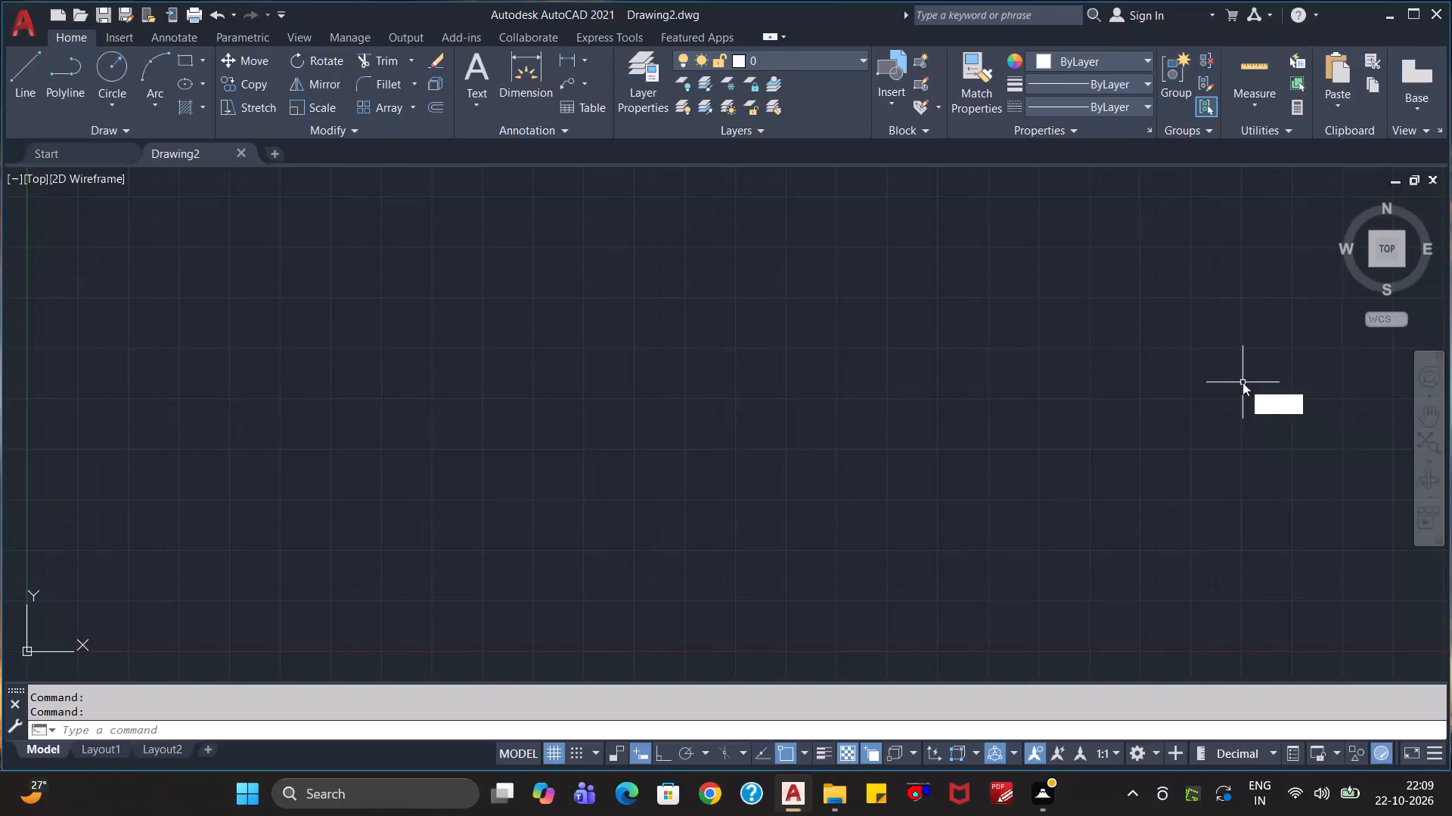
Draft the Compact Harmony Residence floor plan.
Enable maintaining a log file in the Open and Save options.
text(tions)
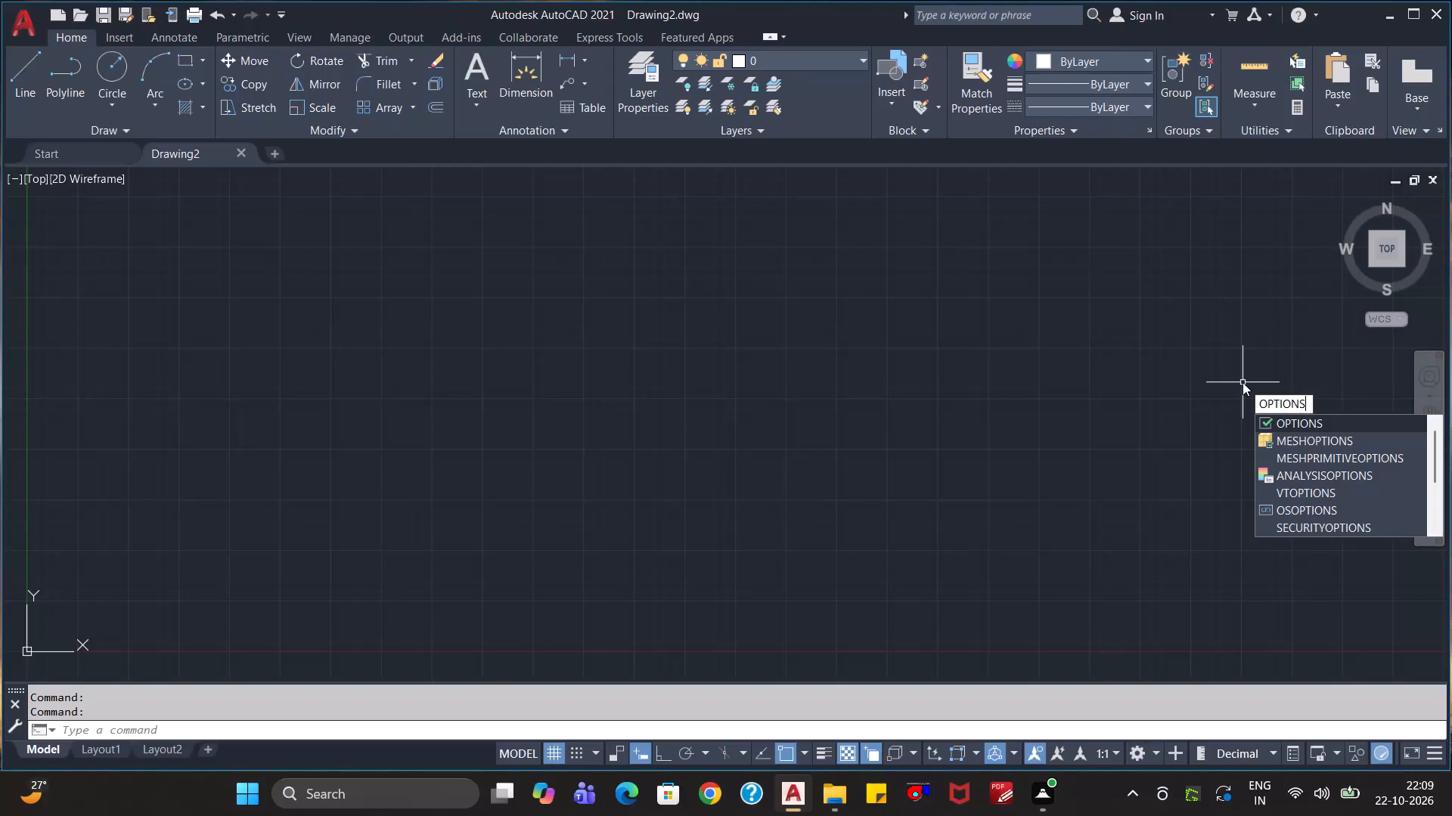
key(Return)
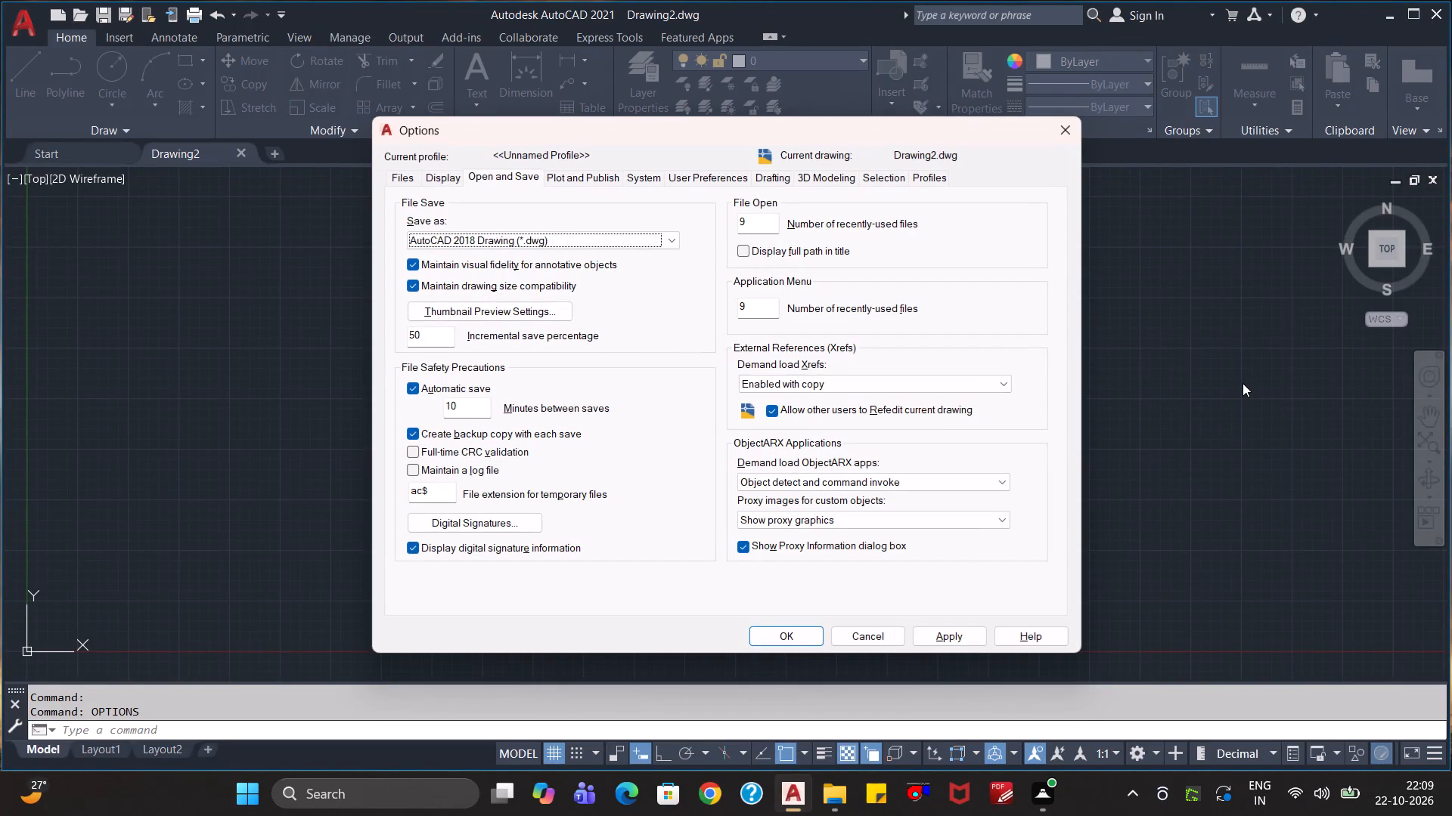
click(414, 468)
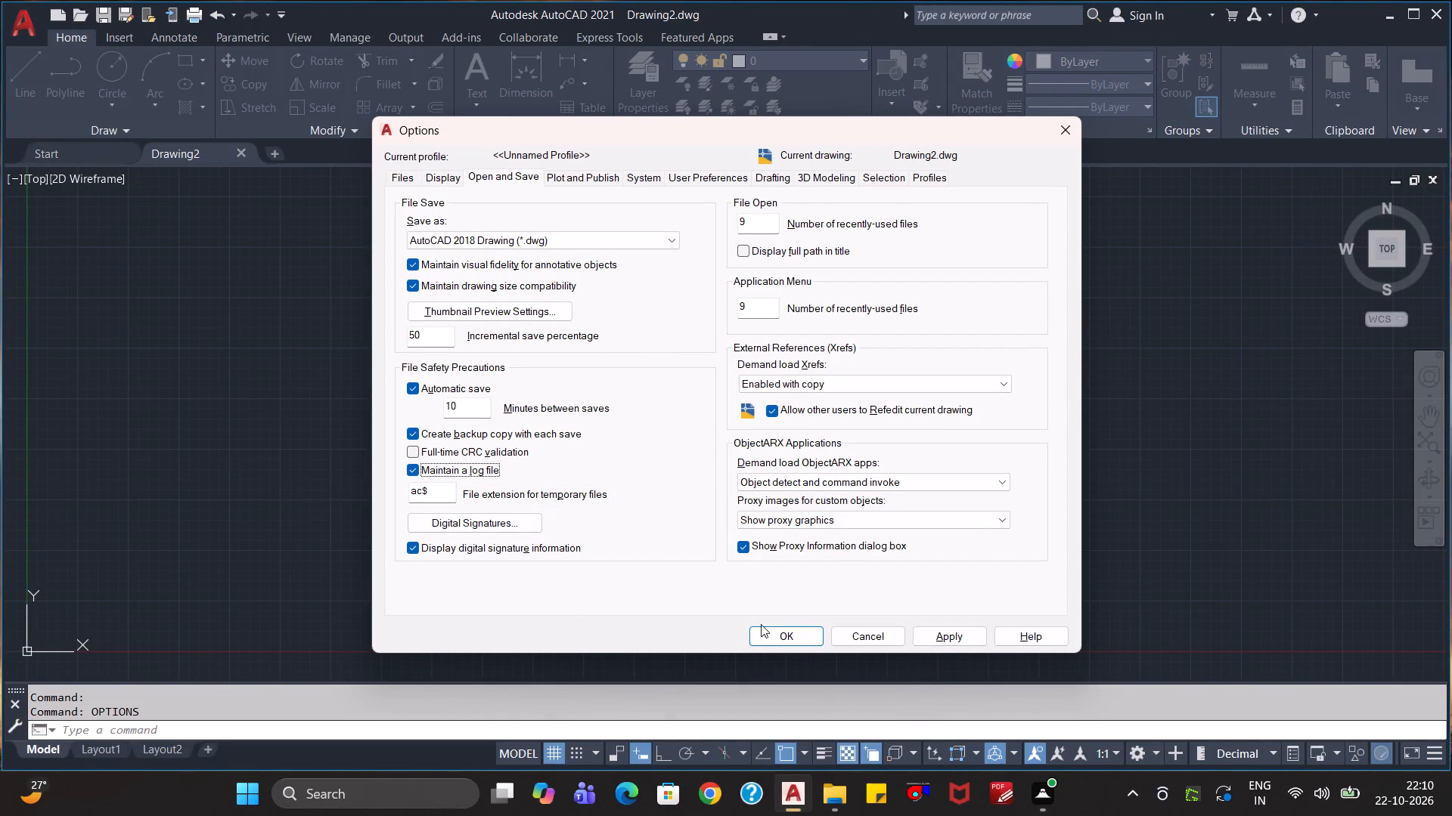
click(761, 638)
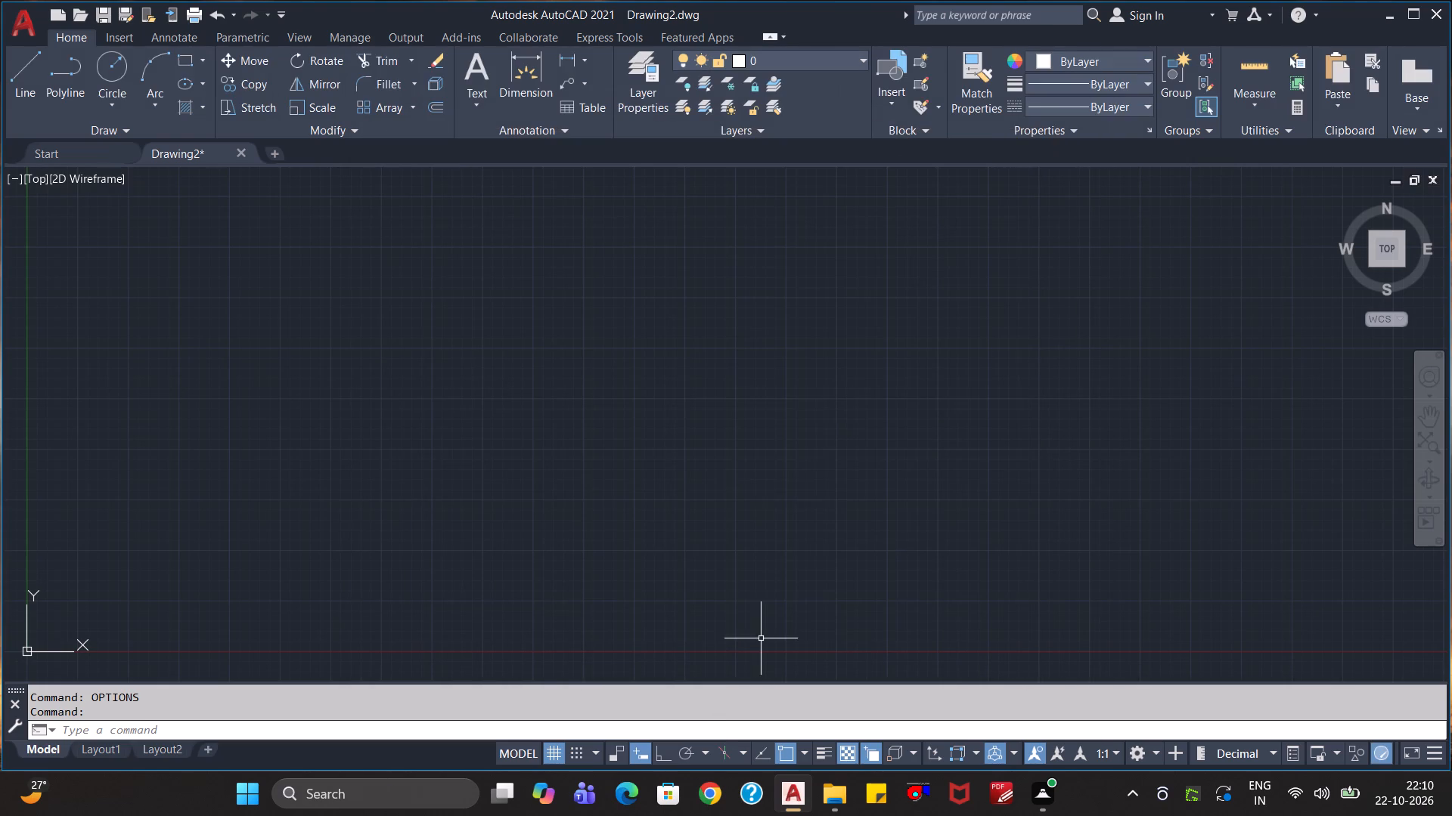
Set the drawing's length units to Engineering with 0'-0.0" precision.
text(un)
key(Return)
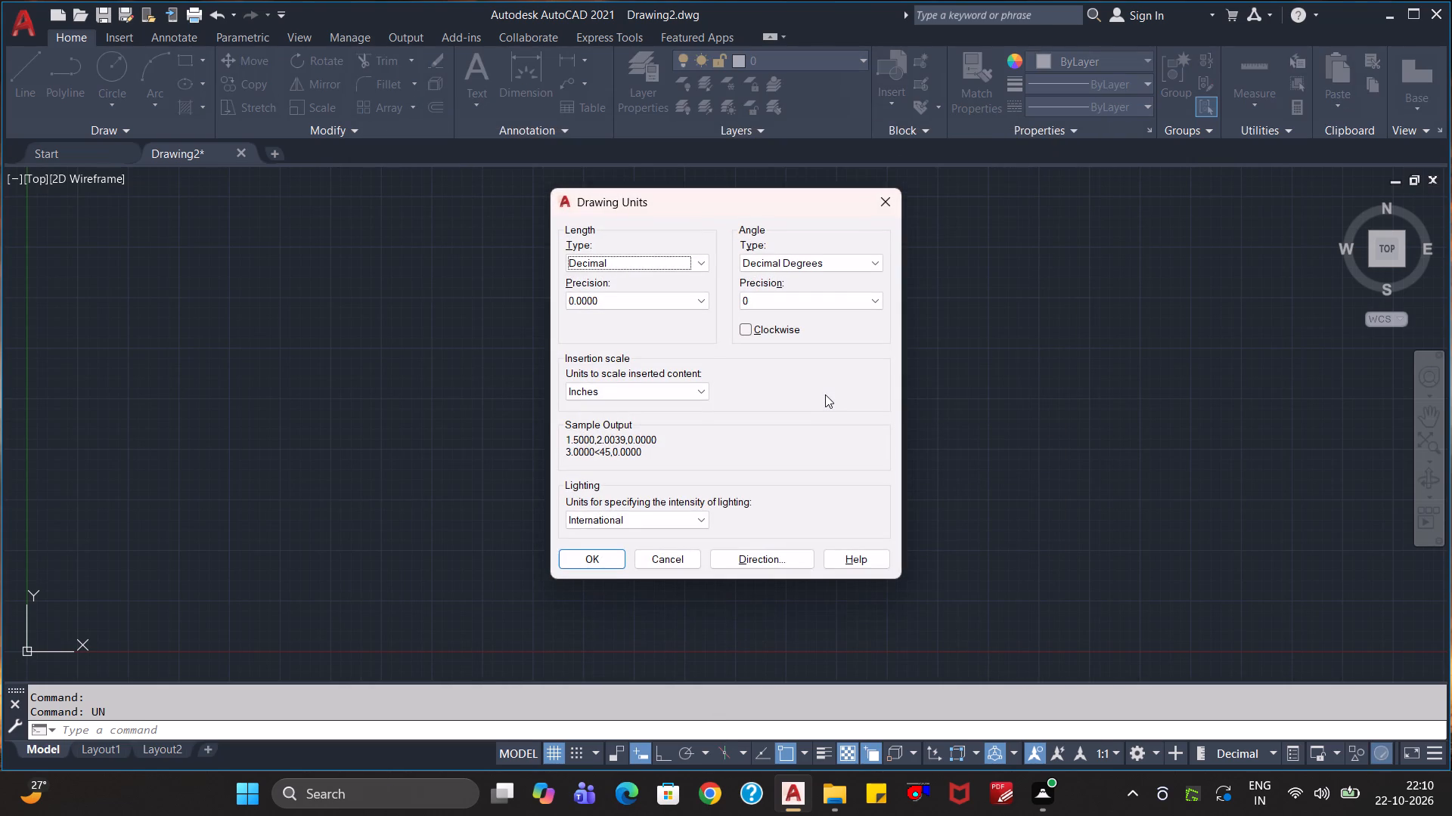
click(617, 267)
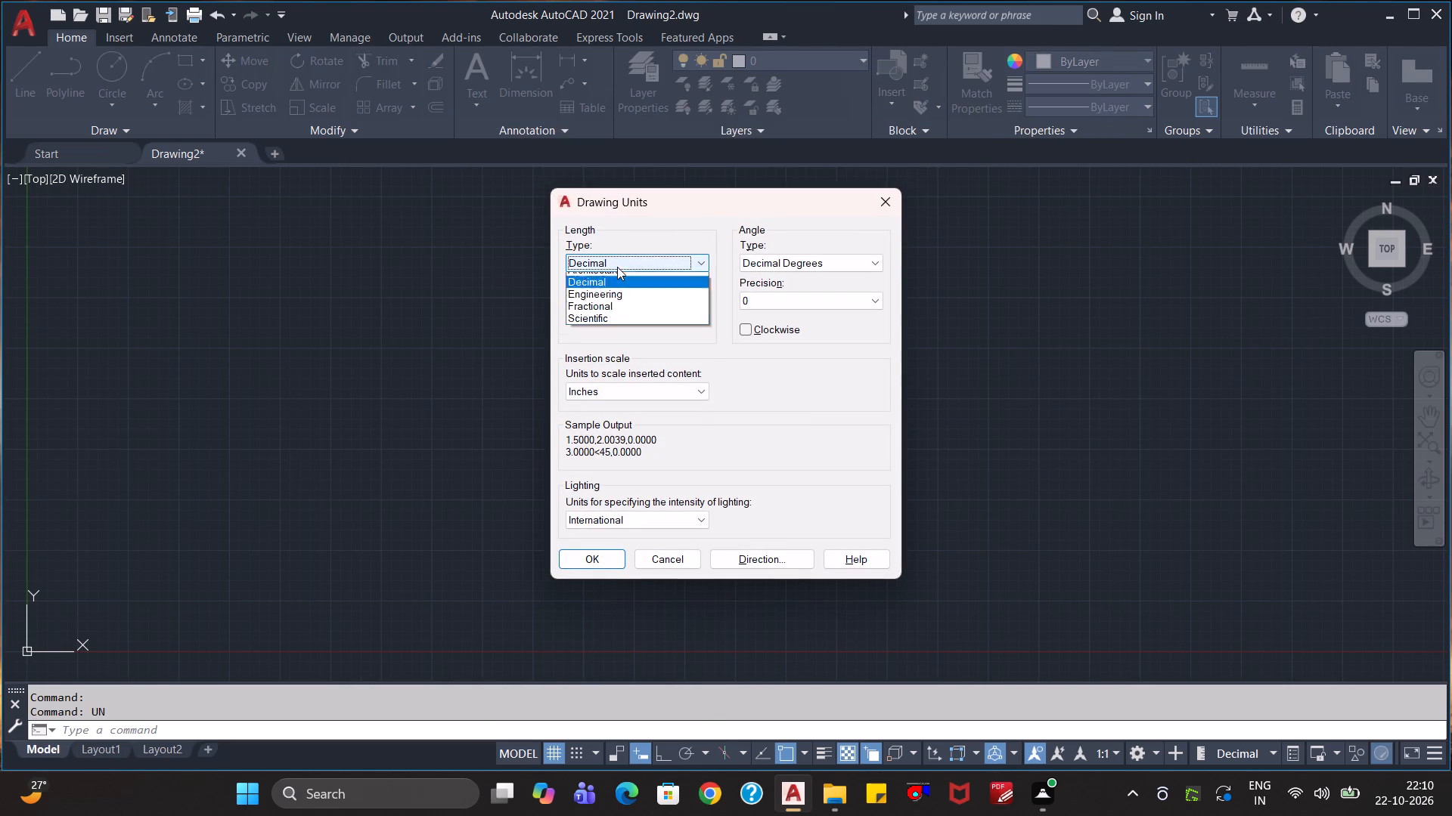
click(631, 295)
click(640, 262)
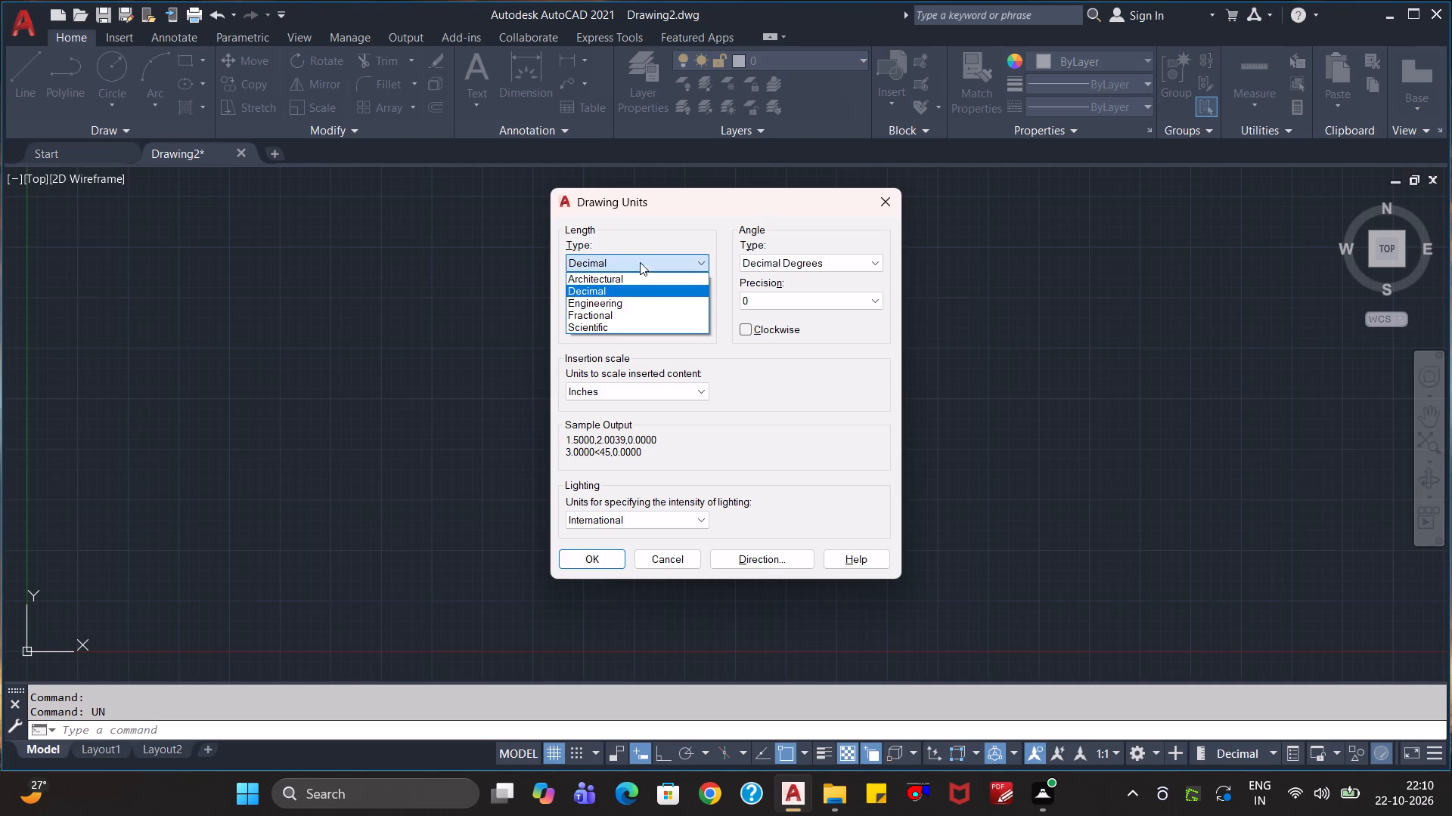
click(616, 298)
click(625, 297)
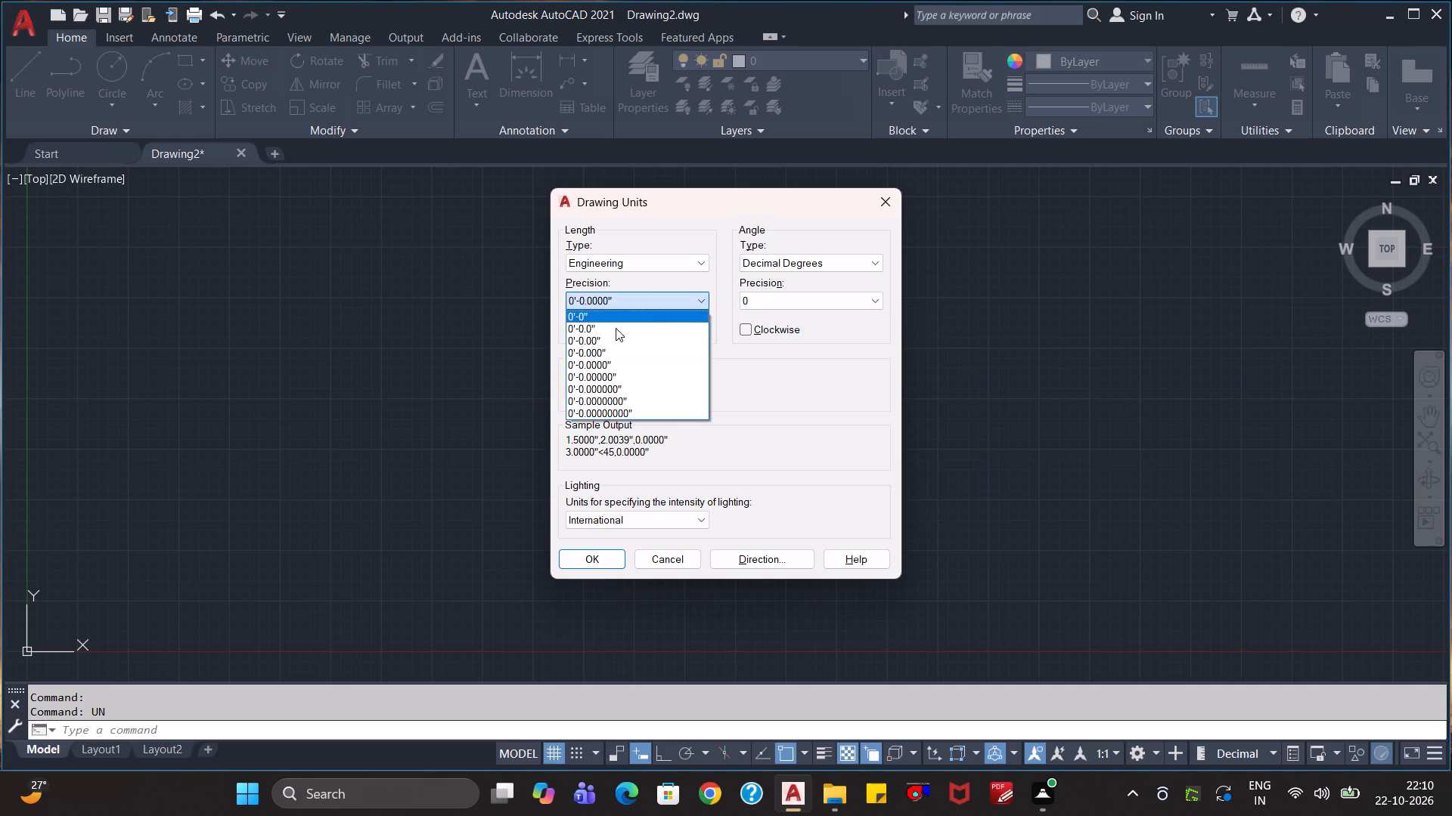
click(616, 328)
click(608, 560)
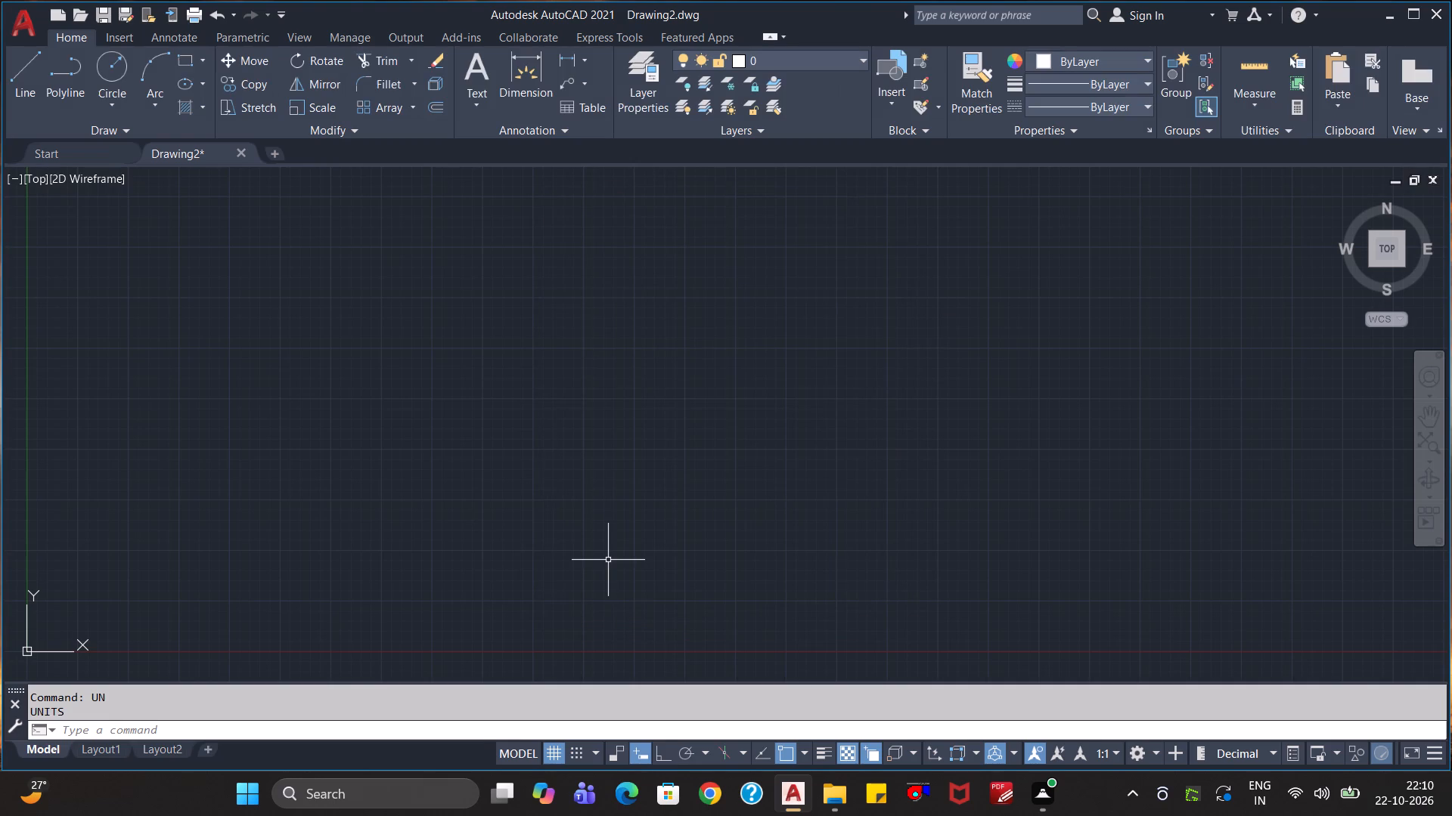
Modify the Standard dimension style's primary units to Engineering format with 0'-0.0" precision.
key(d)
key(Return)
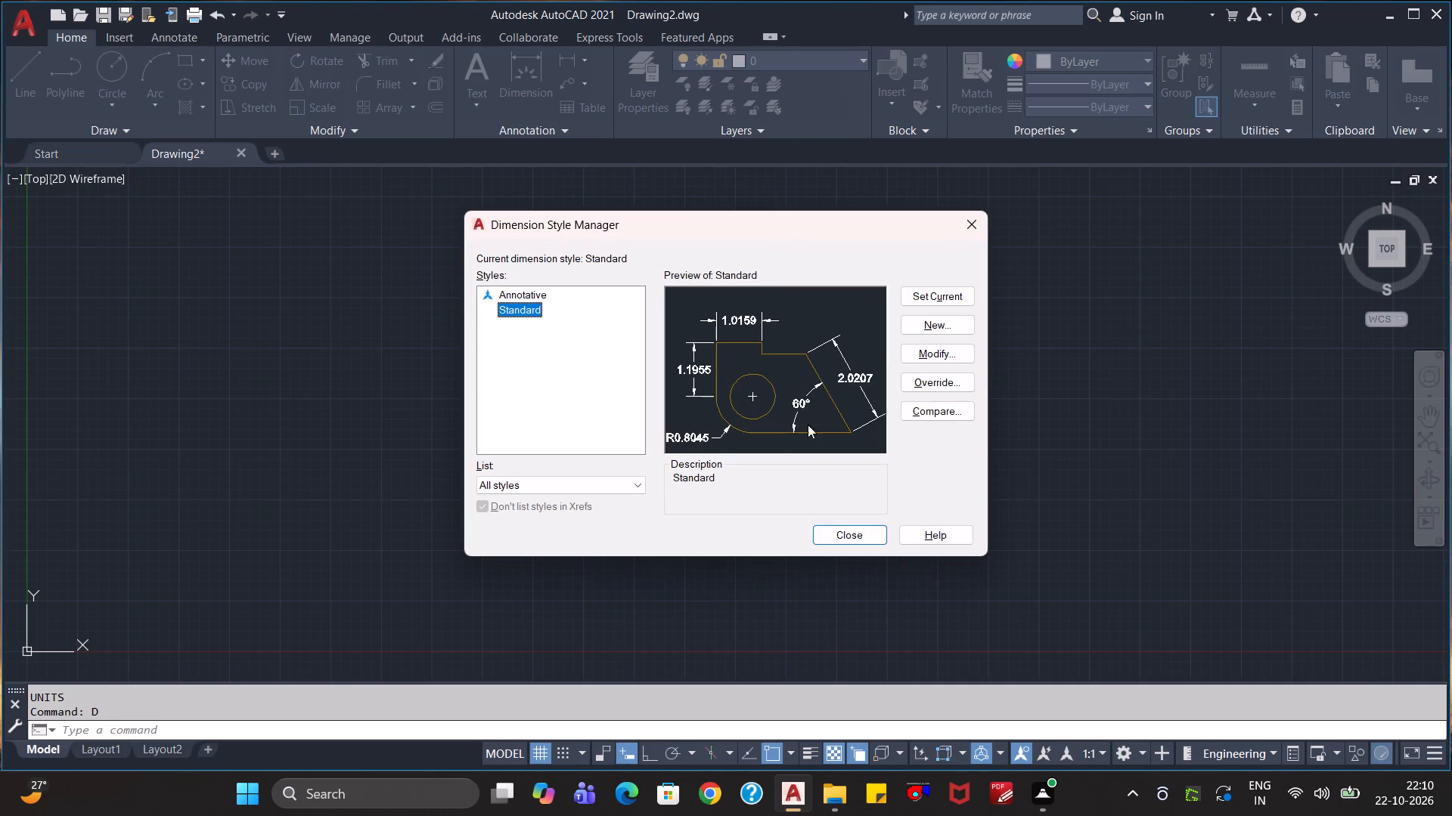
click(923, 360)
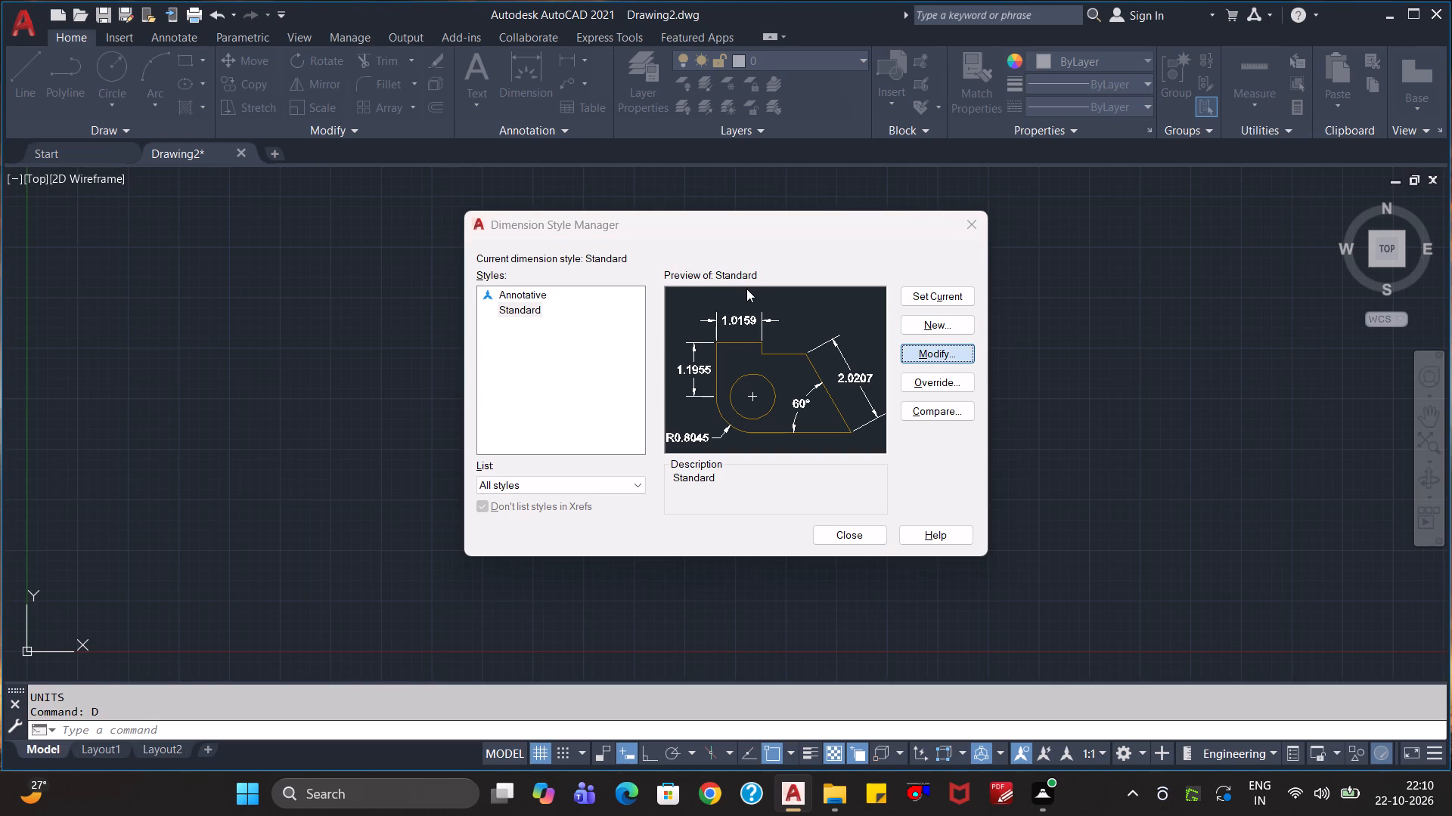
click(678, 184)
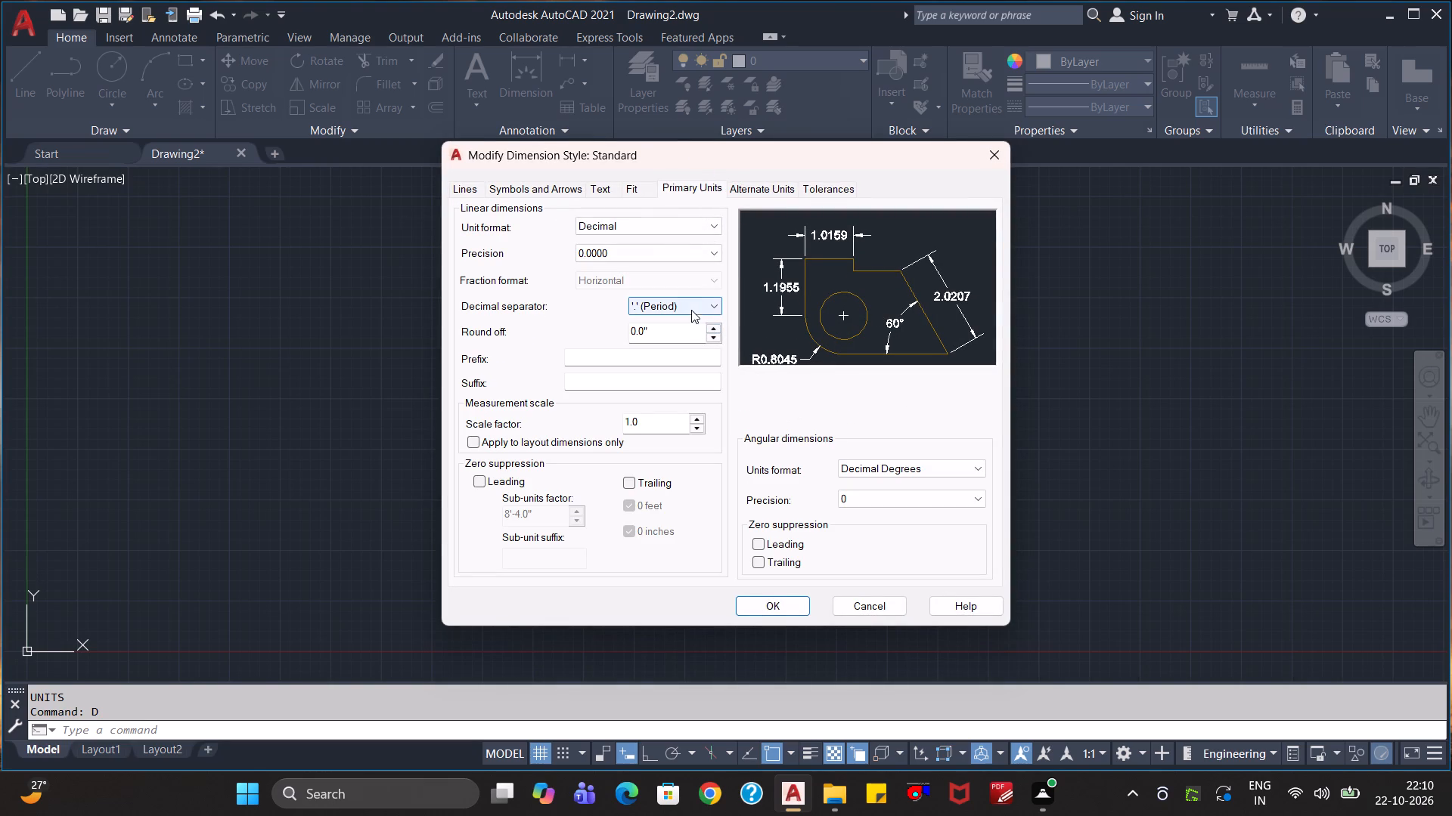
click(684, 227)
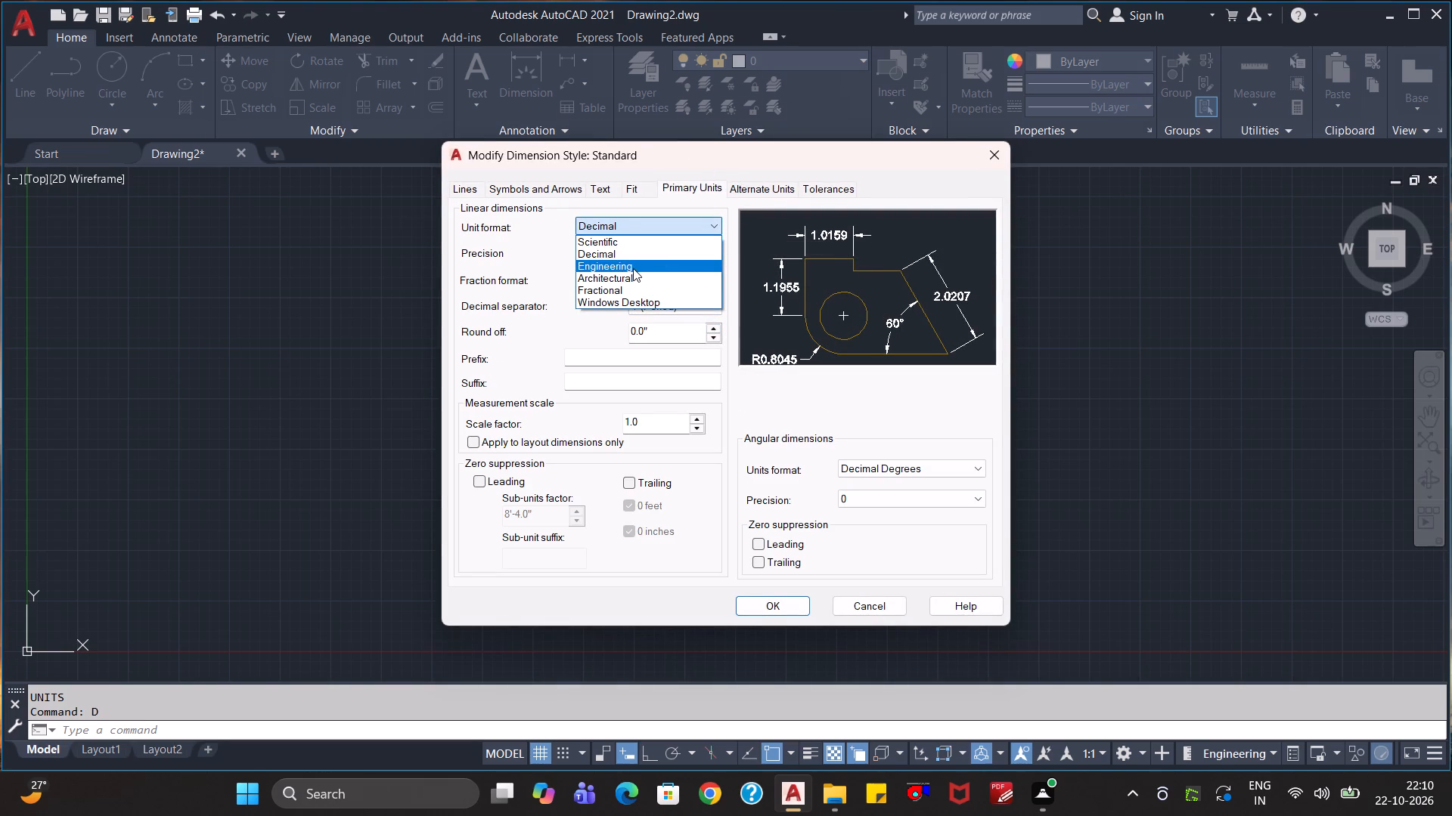
click(633, 268)
click(643, 249)
click(630, 283)
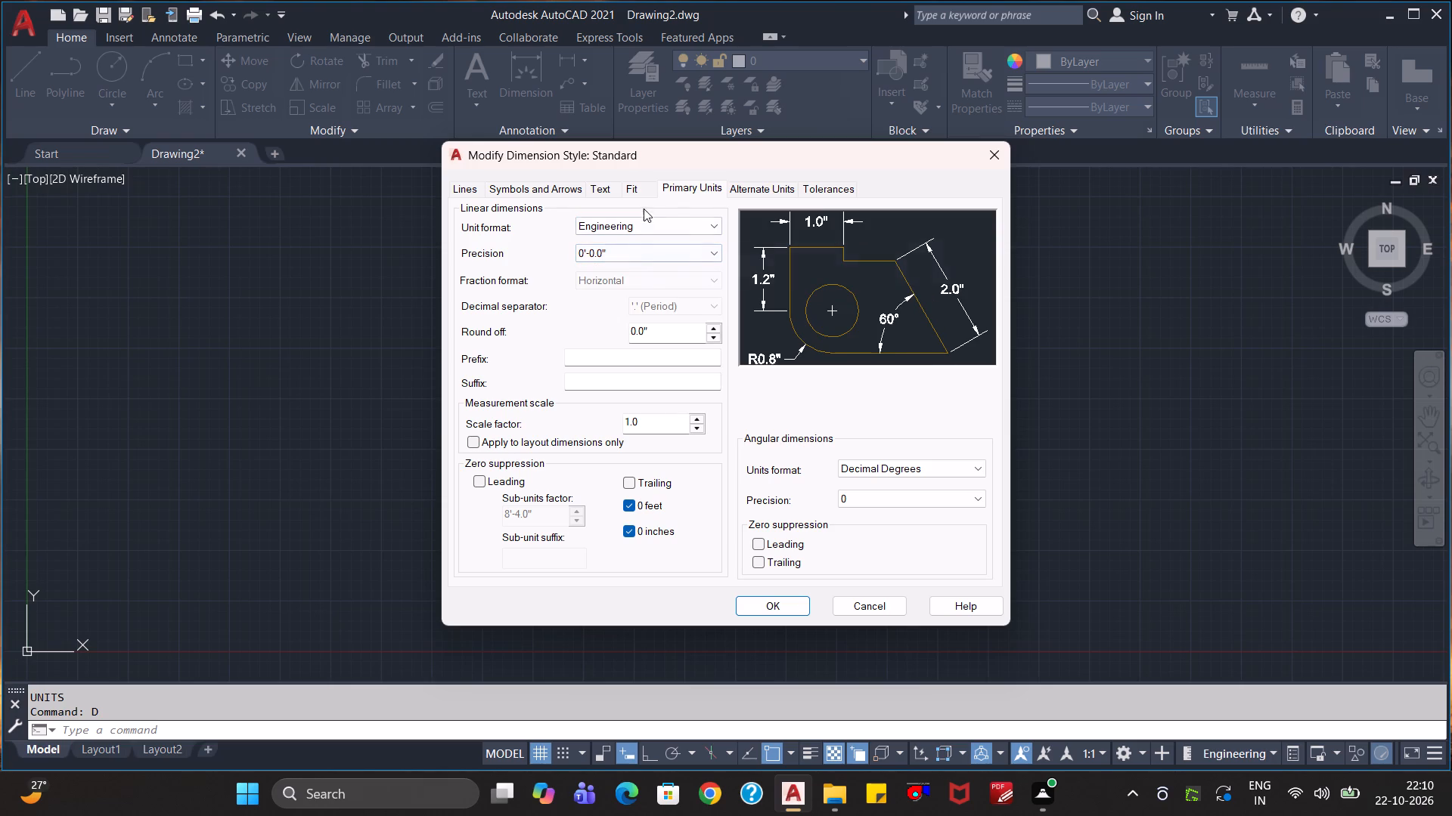
Set the Standard dimension style's text height to 6".
click(644, 190)
click(603, 190)
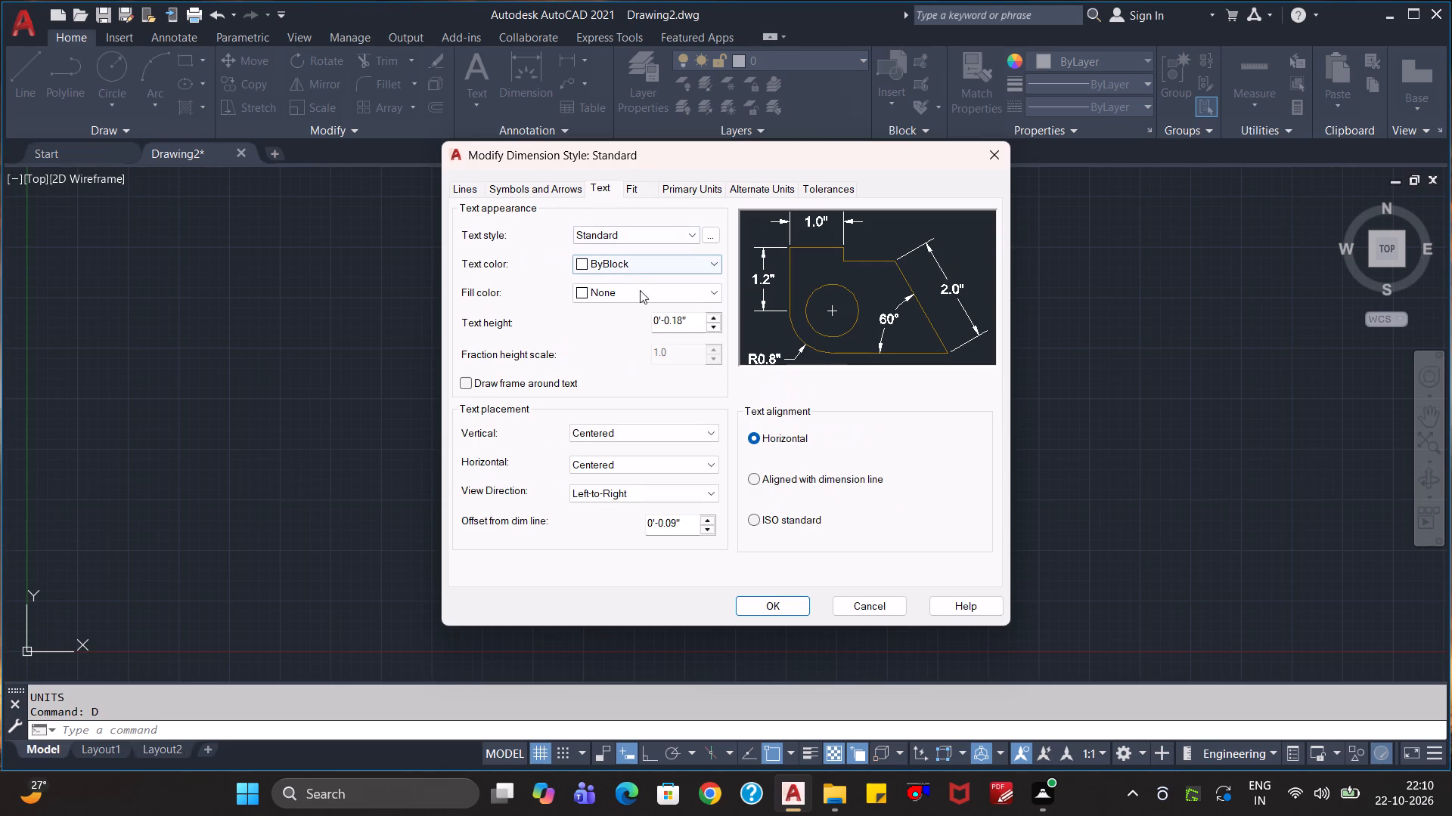
drag(686, 320, 642, 339)
key(6)
key(Return)
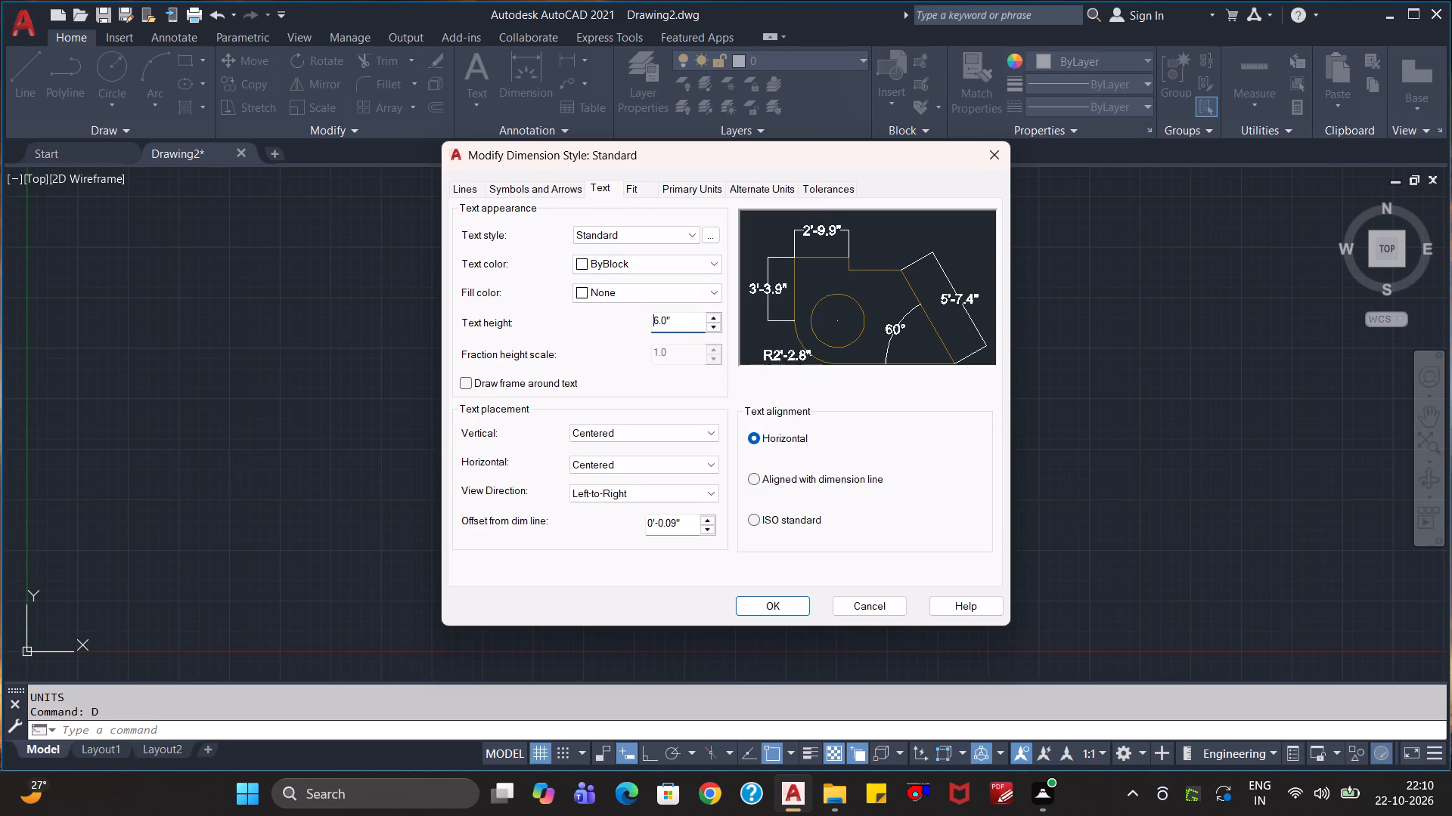
Set the Standard dimension style's arrow size to 4".
click(566, 195)
drag(505, 374, 407, 419)
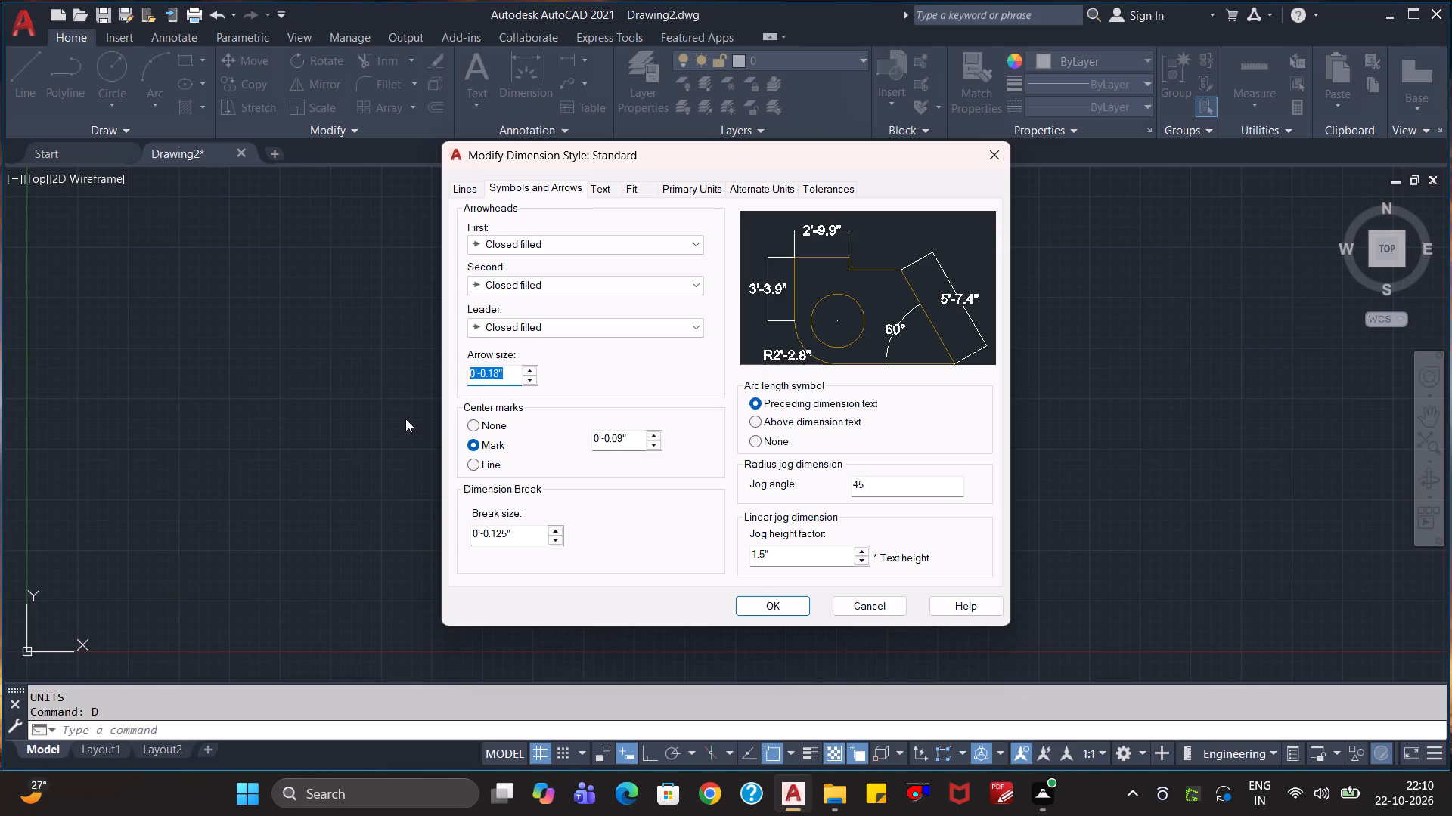
key(4)
key(Return)
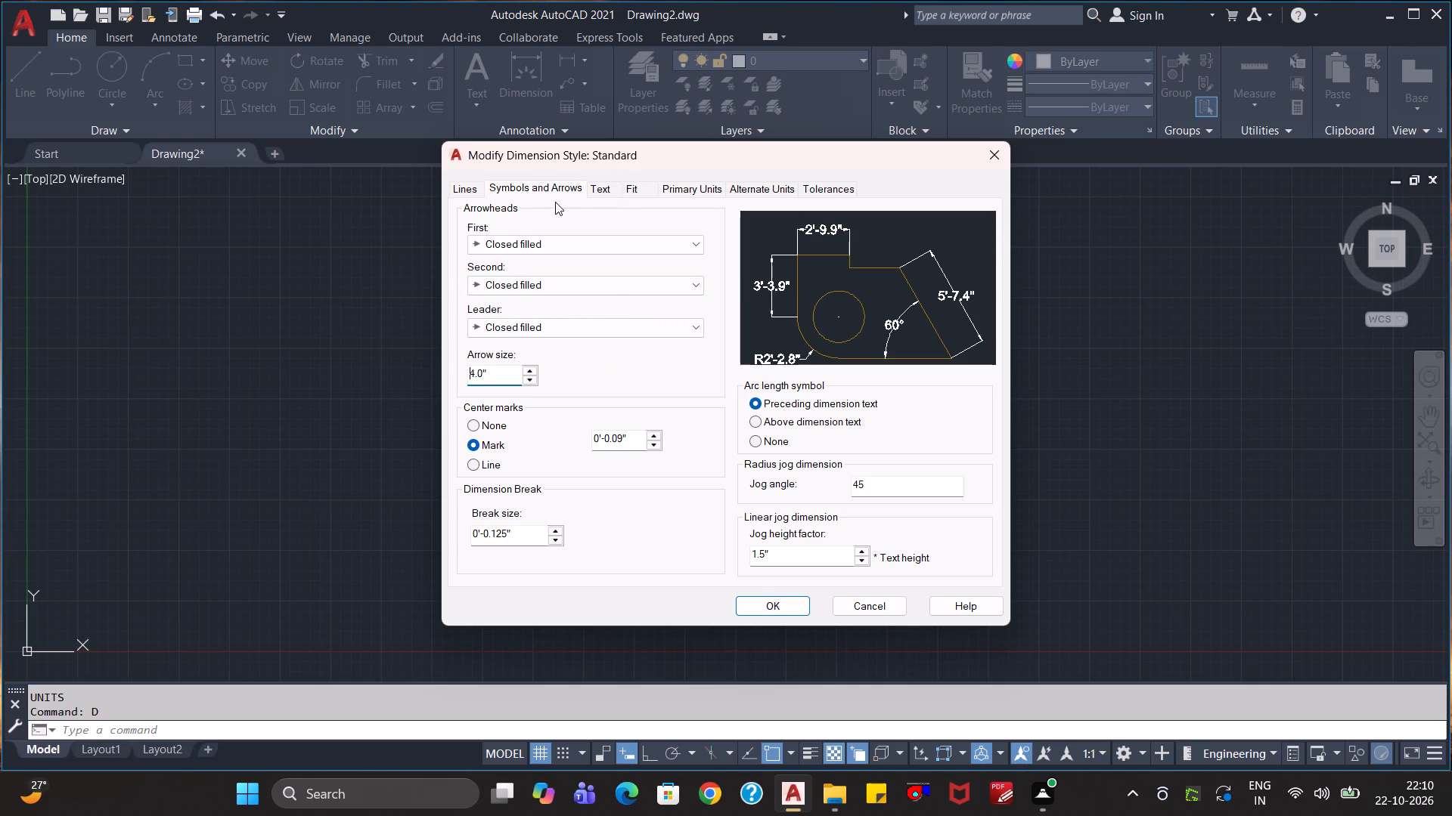
Set the extension lines to extend 3" beyond dimension lines with a 3" origin offset, and save the Standard dimension style.
click(479, 191)
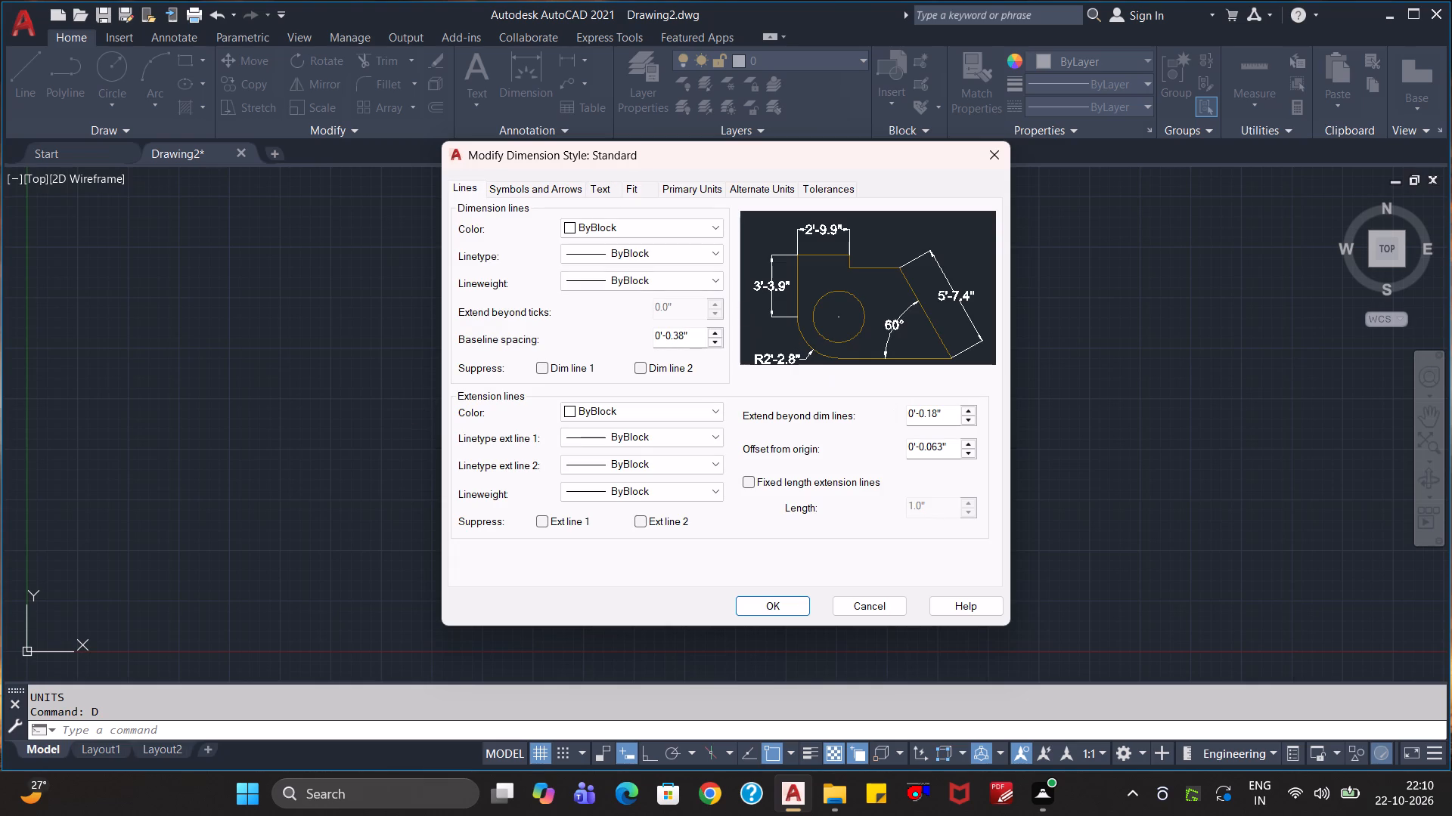
drag(944, 417, 829, 426)
key(3)
key(Return)
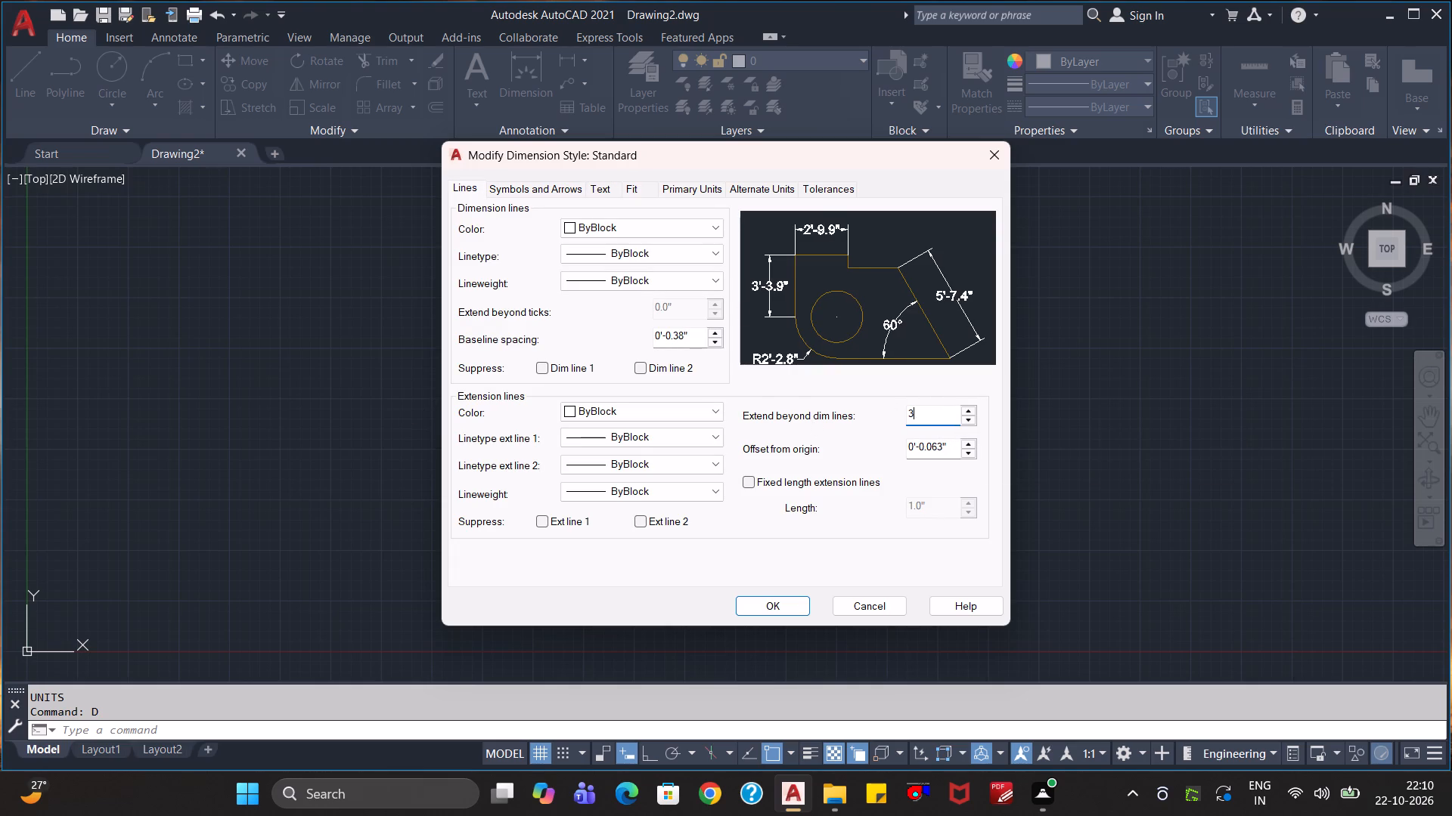
key(Tab)
key(3)
key(Return)
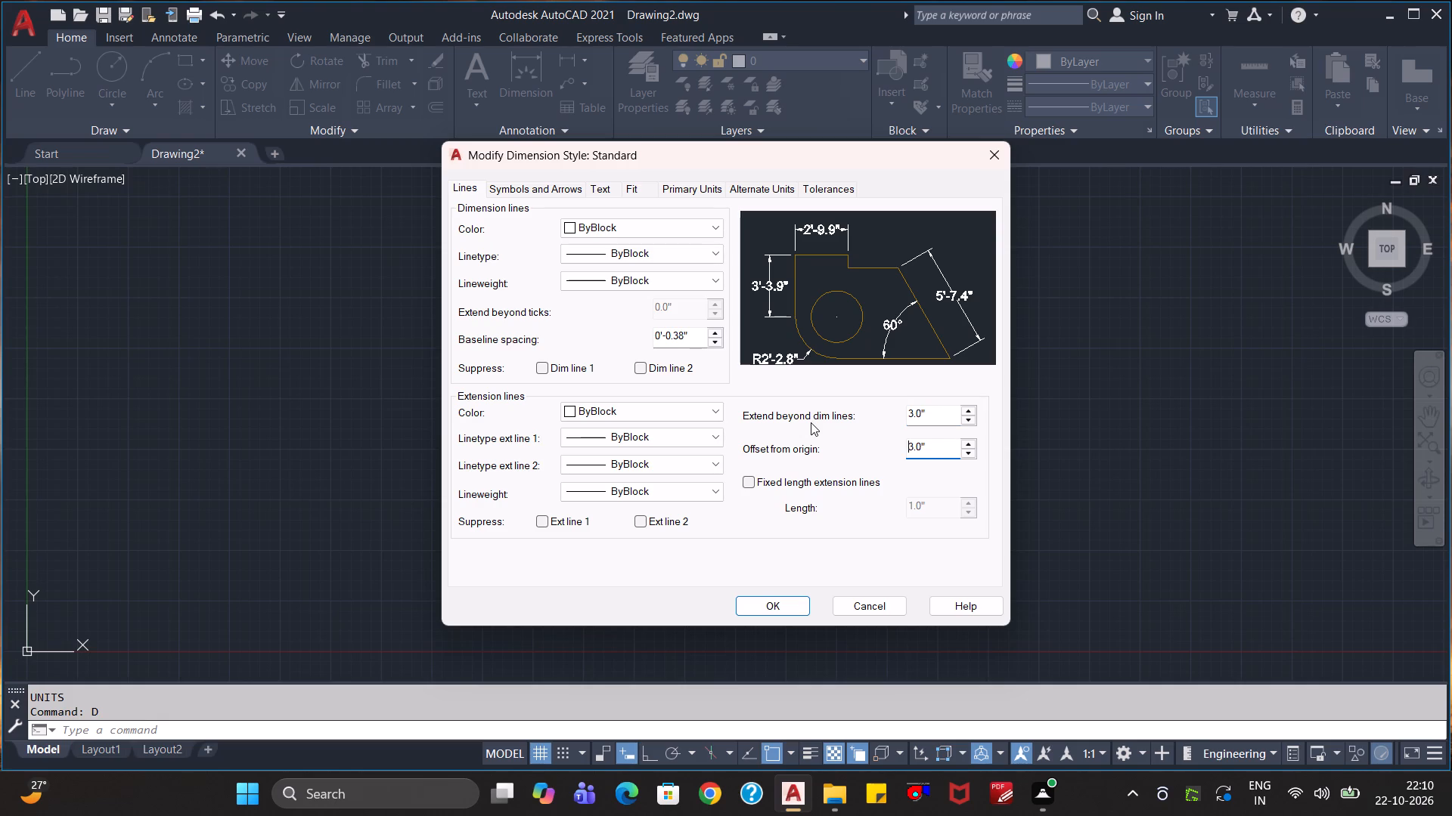
click(783, 601)
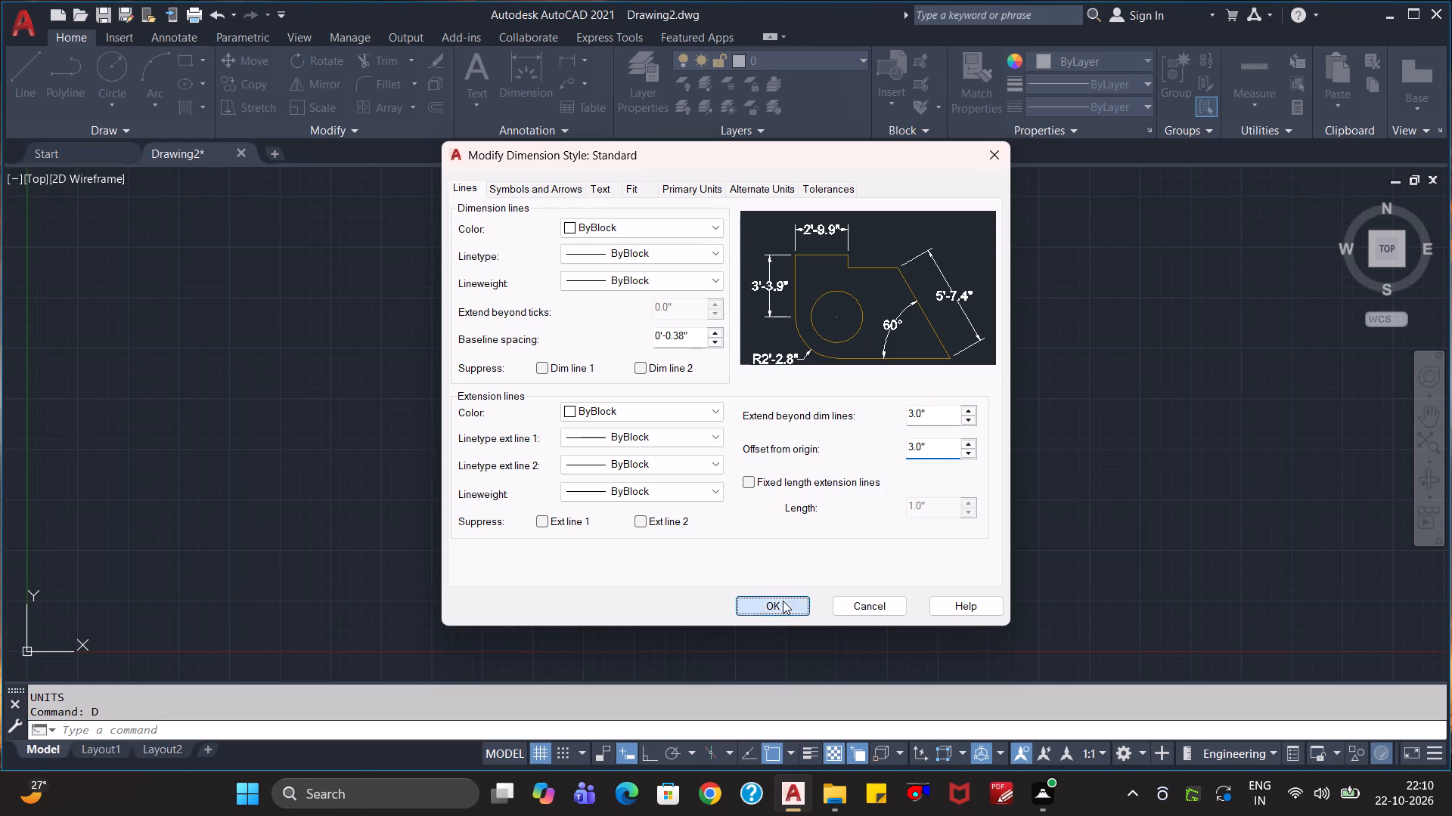
click(840, 534)
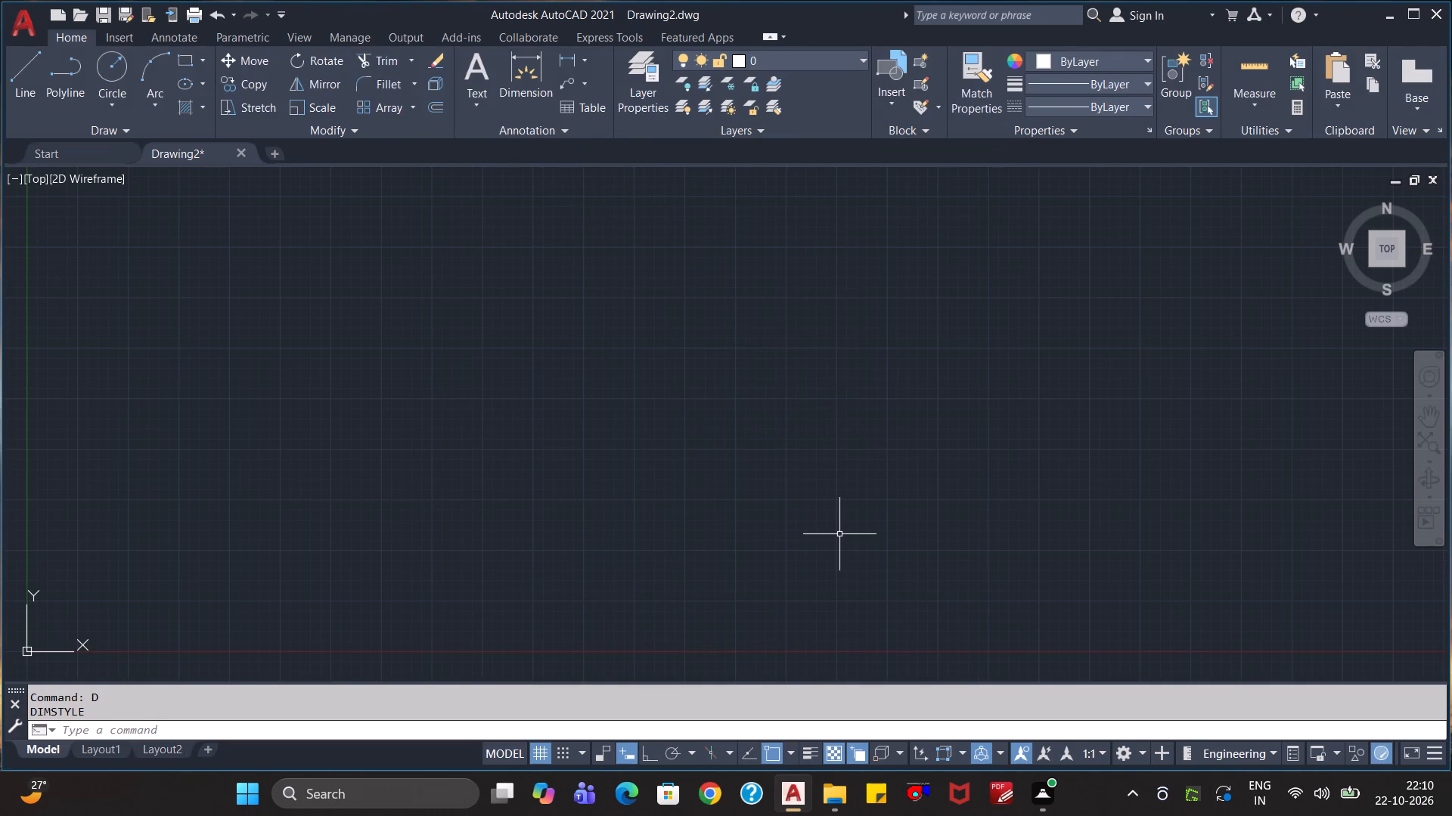
Create a new layer and enter Outer Wall 9" as its name.
click(652, 88)
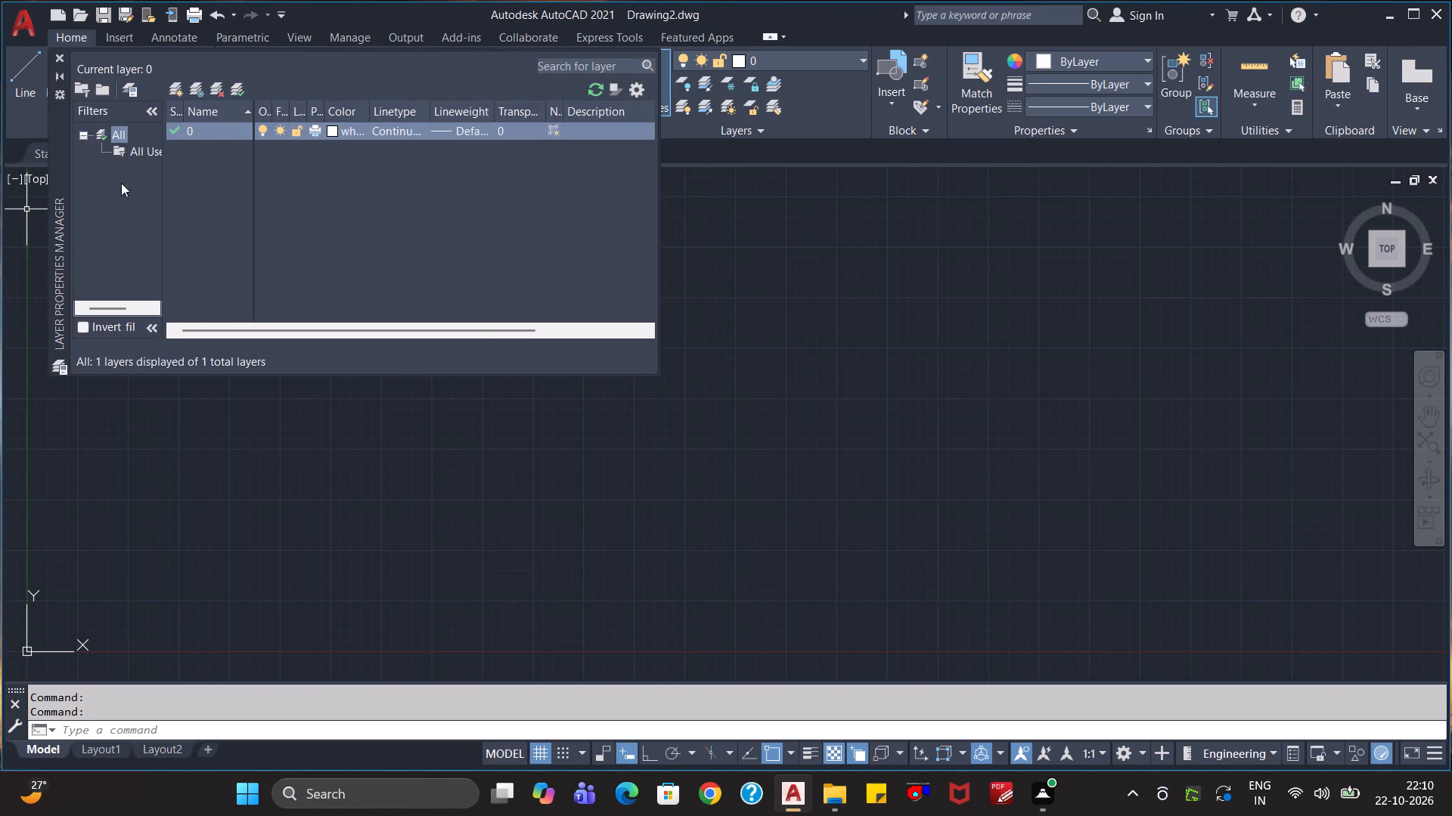
click(176, 97)
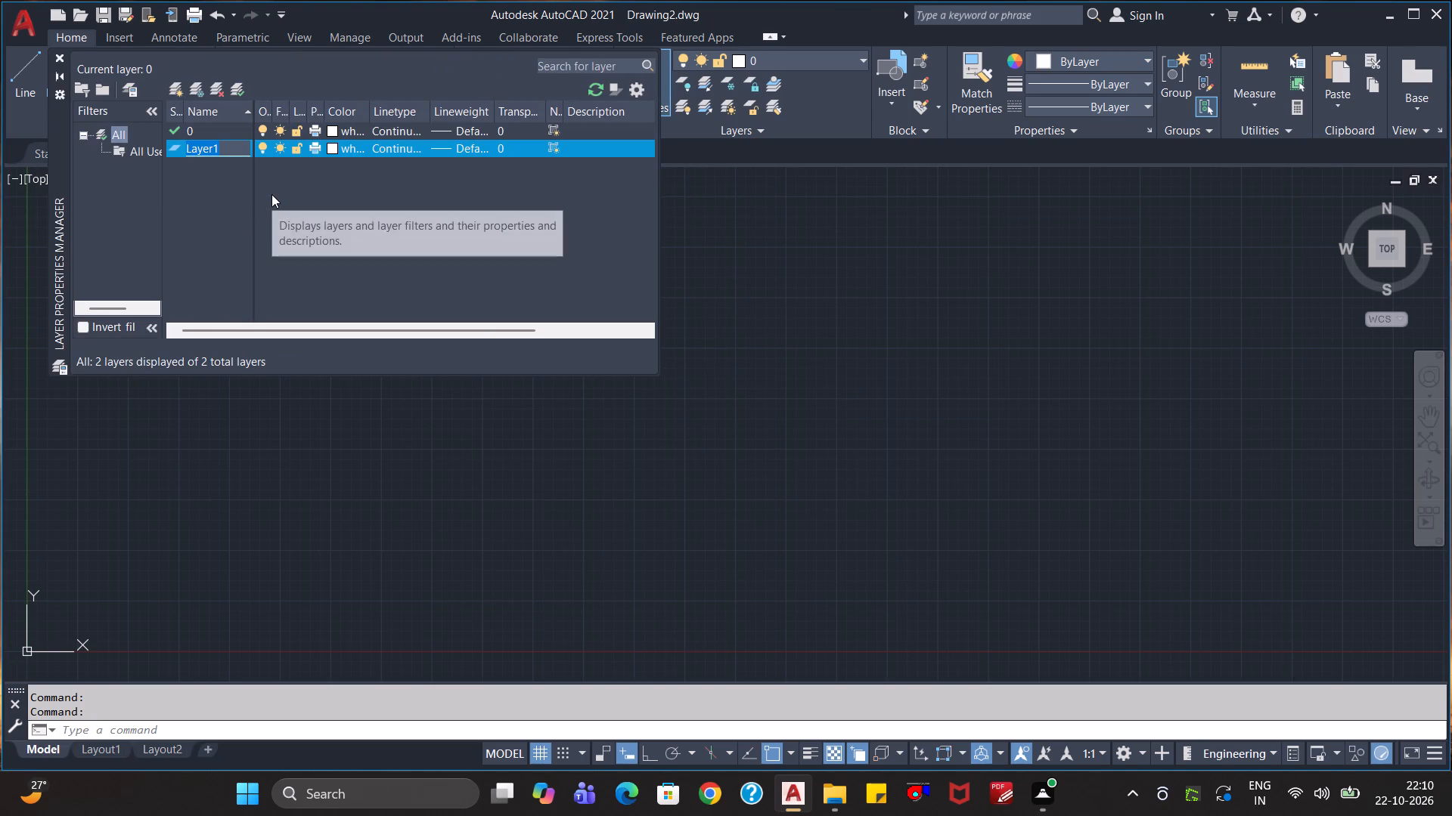
text(Outer)
key(space)
text(Wall)
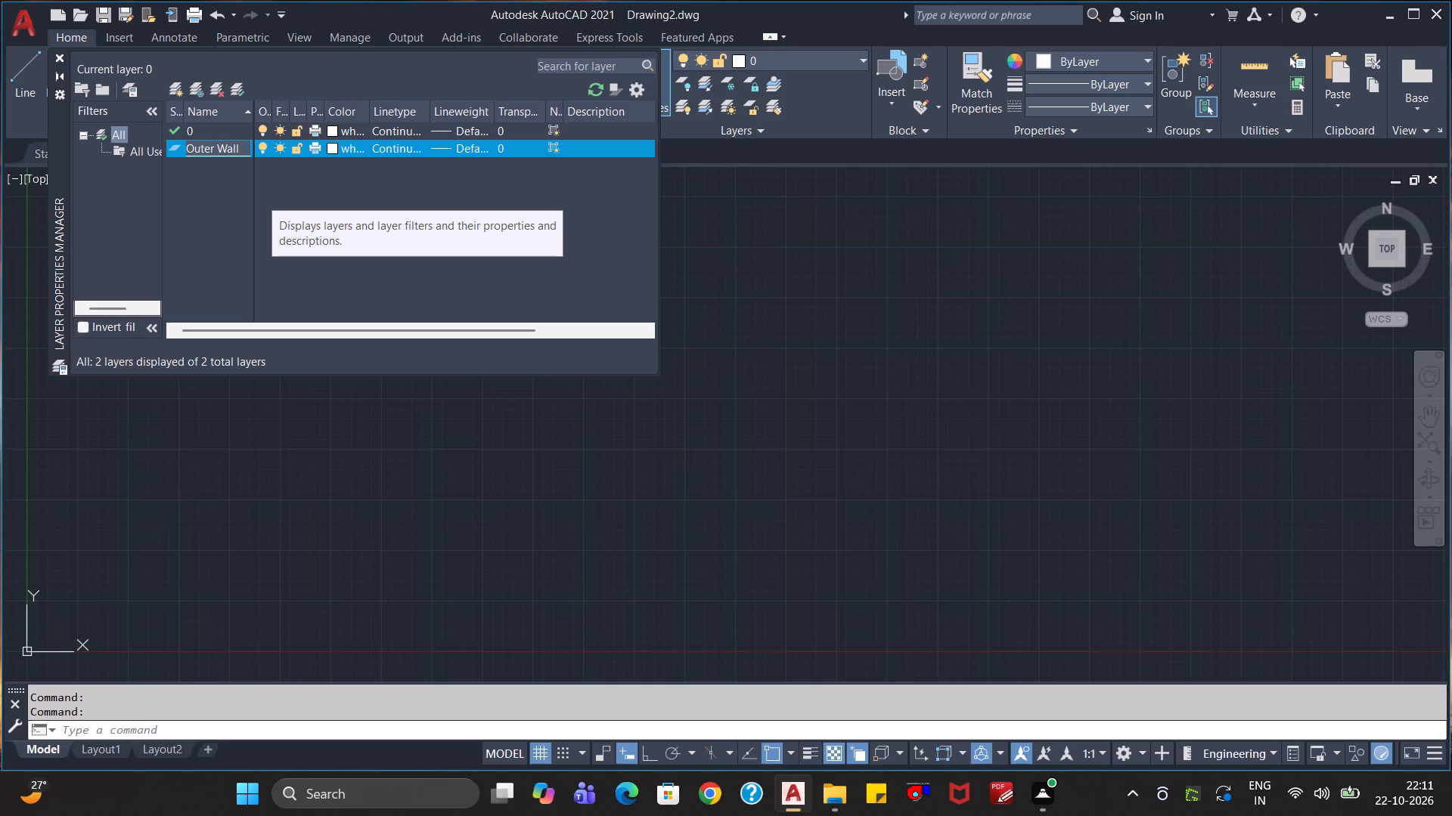
key(space)
text(9")
key(Right)
key(Right)
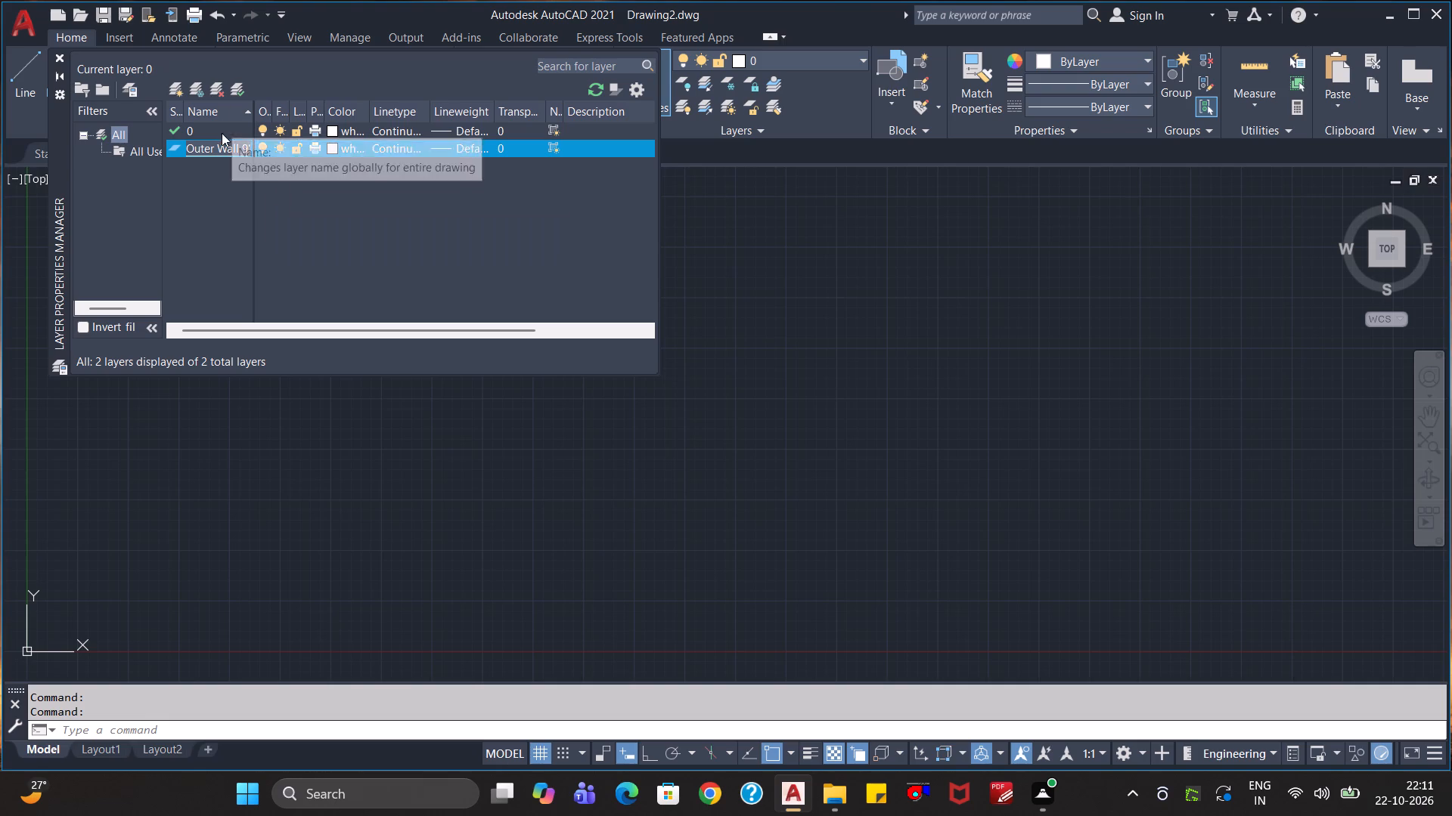
click(231, 143)
key(Right)
key(Right)
key(Right)
key(Right)
key(Right)
key(Right)
key(Right)
key(Right)
key(Right)
key(Right)
key(Right)
key(Right)
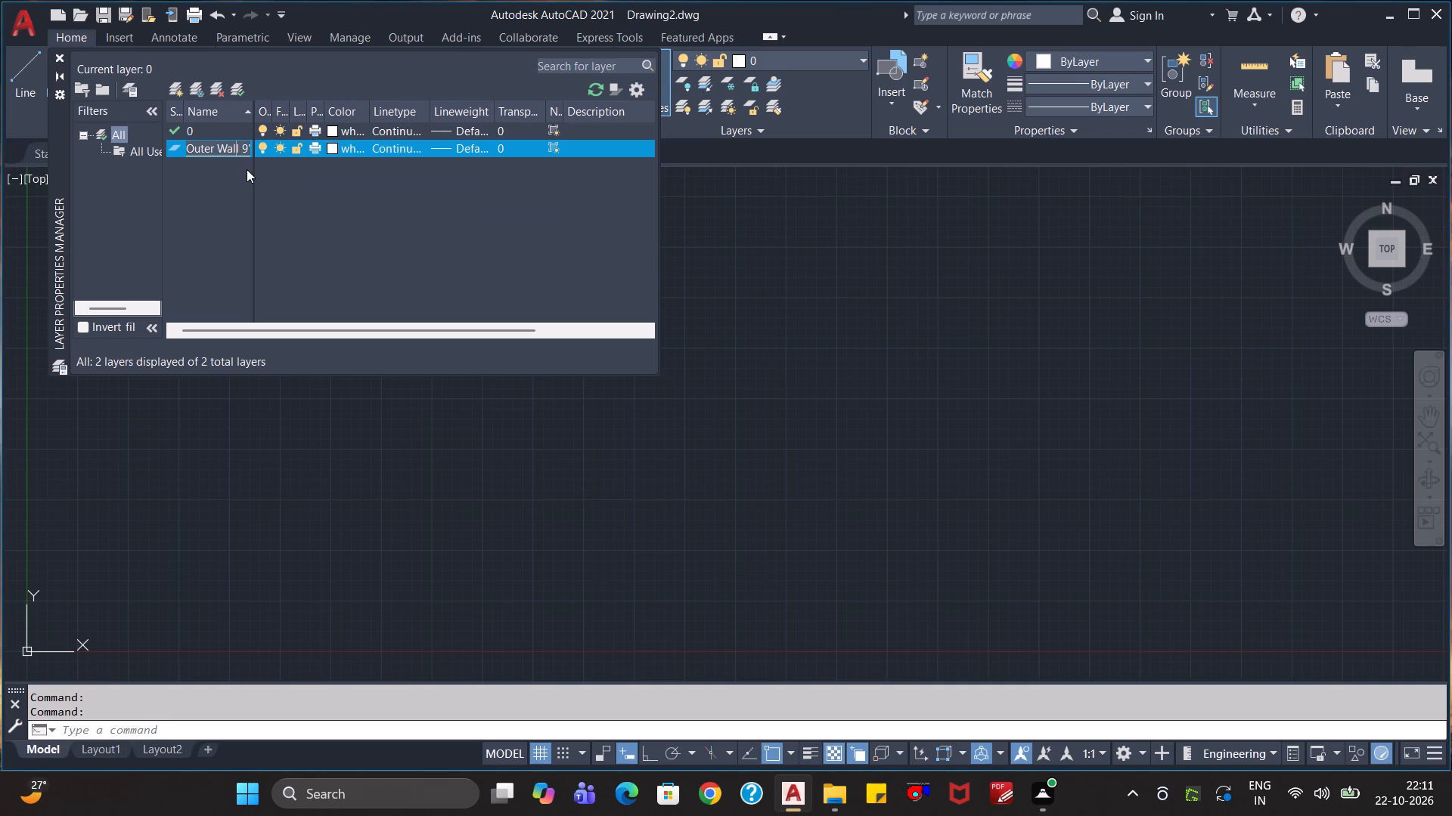
key(space)
key(space)
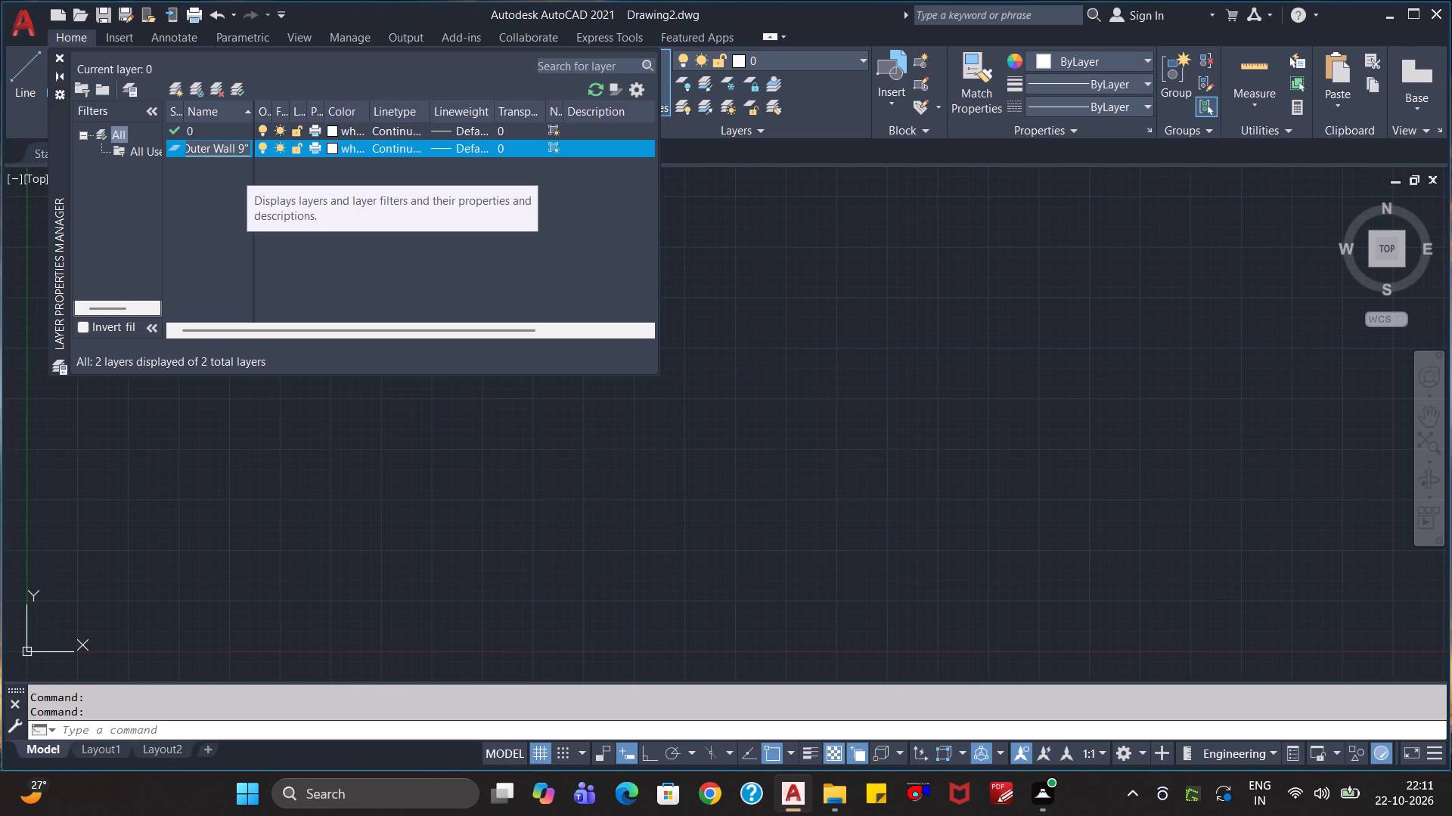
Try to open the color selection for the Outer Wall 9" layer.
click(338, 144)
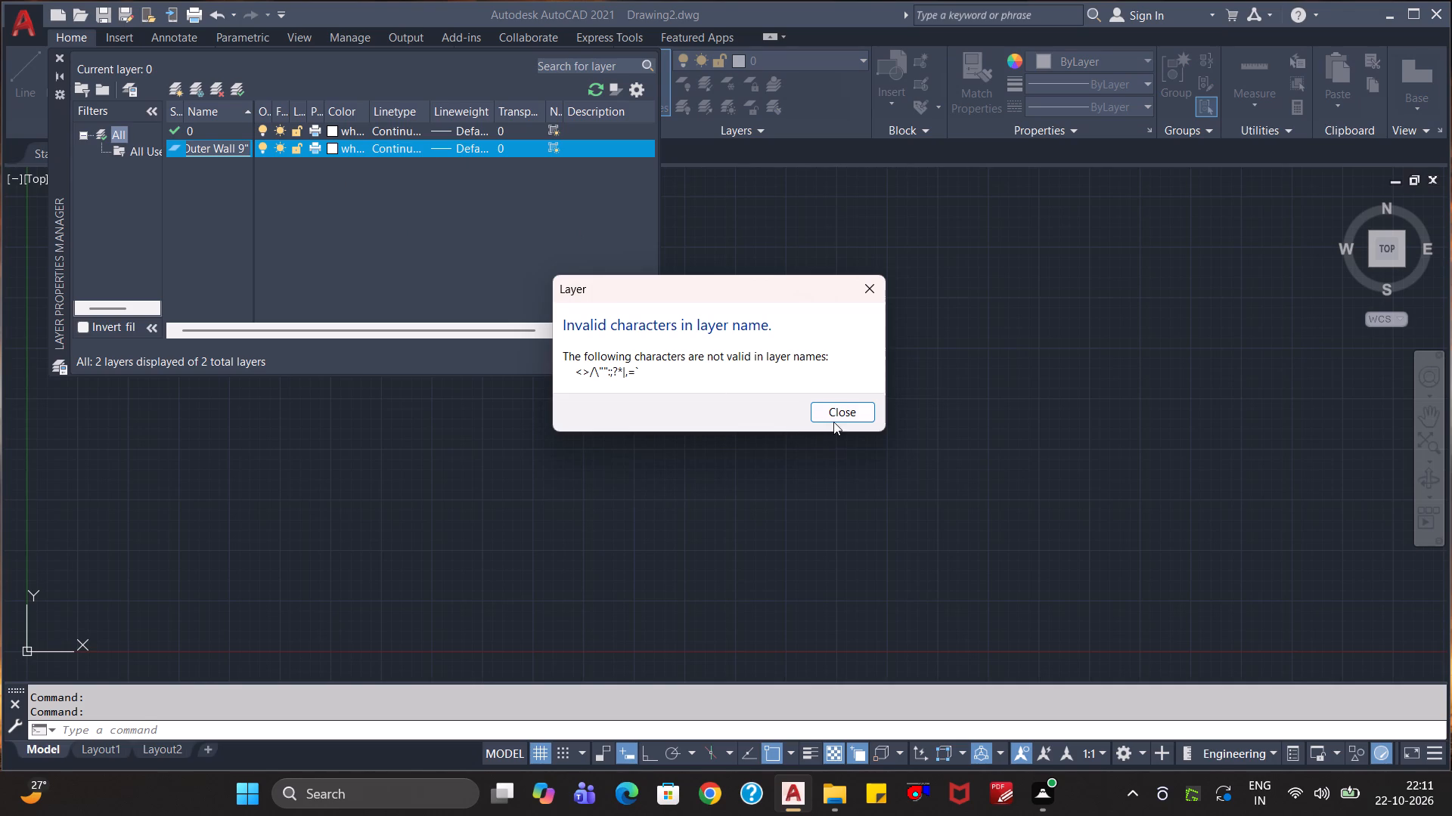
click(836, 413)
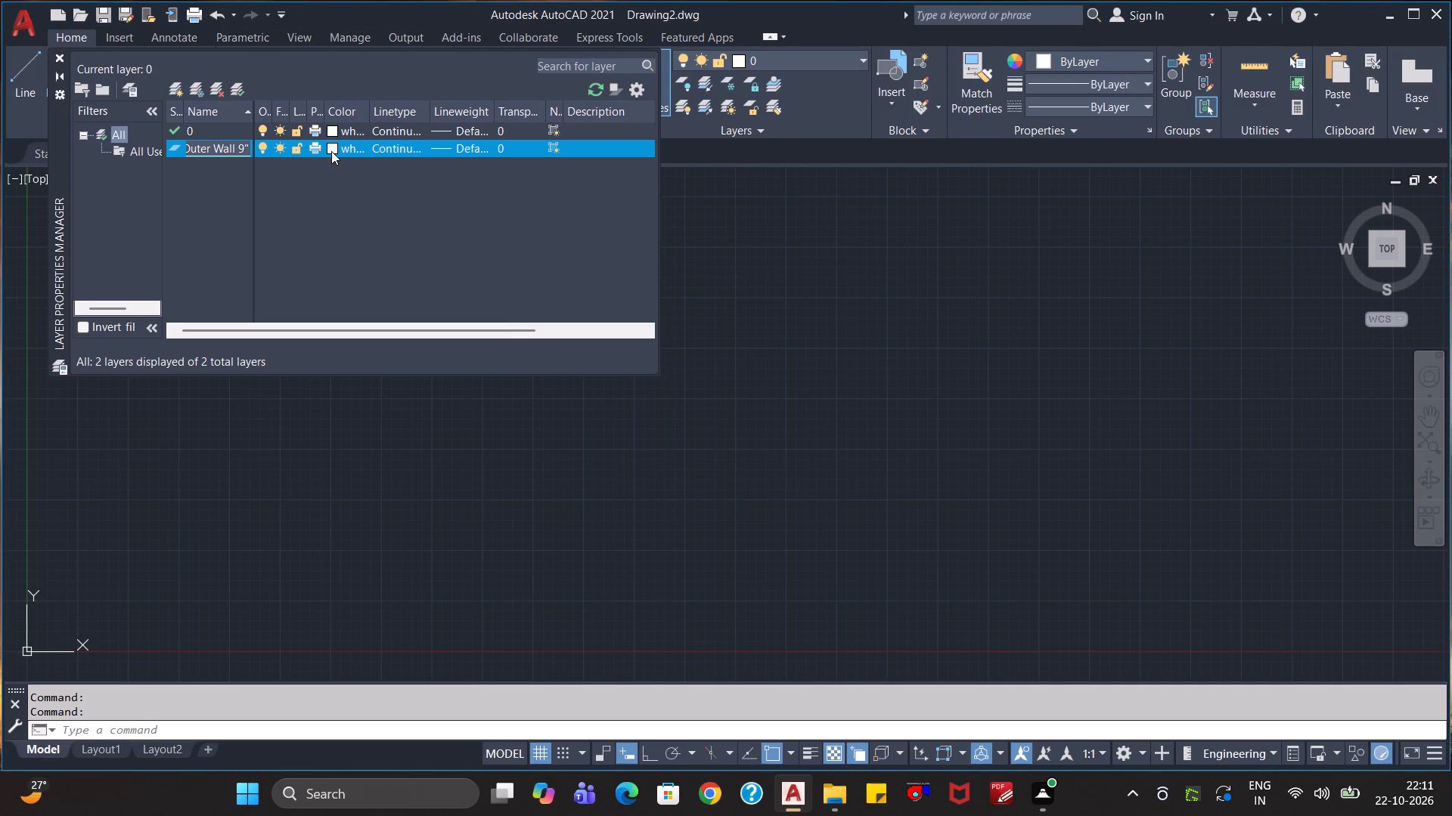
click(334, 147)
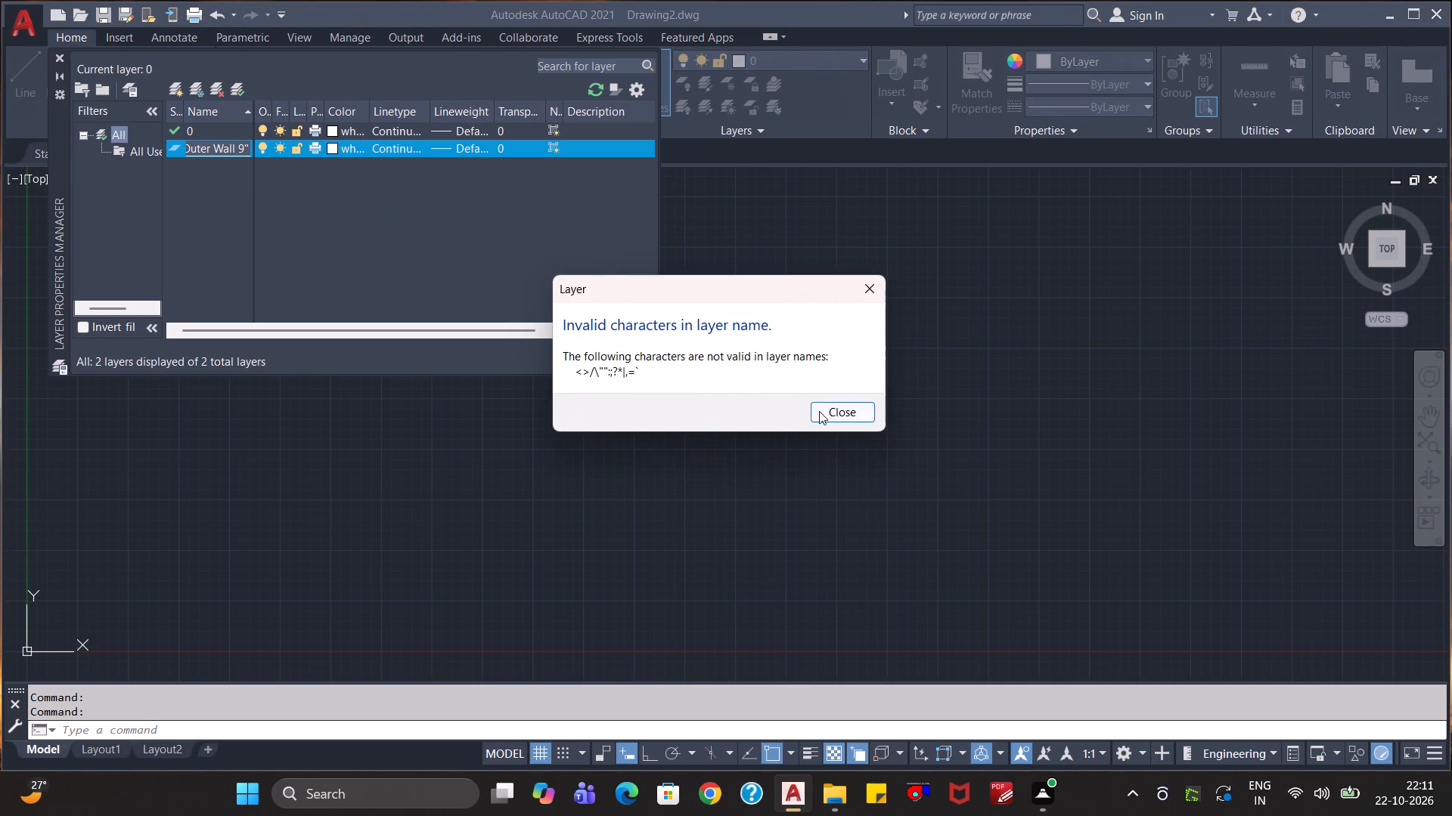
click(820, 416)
Shorten the new layer's name to Outer Wall, removing the 9" suffix.
click(233, 144)
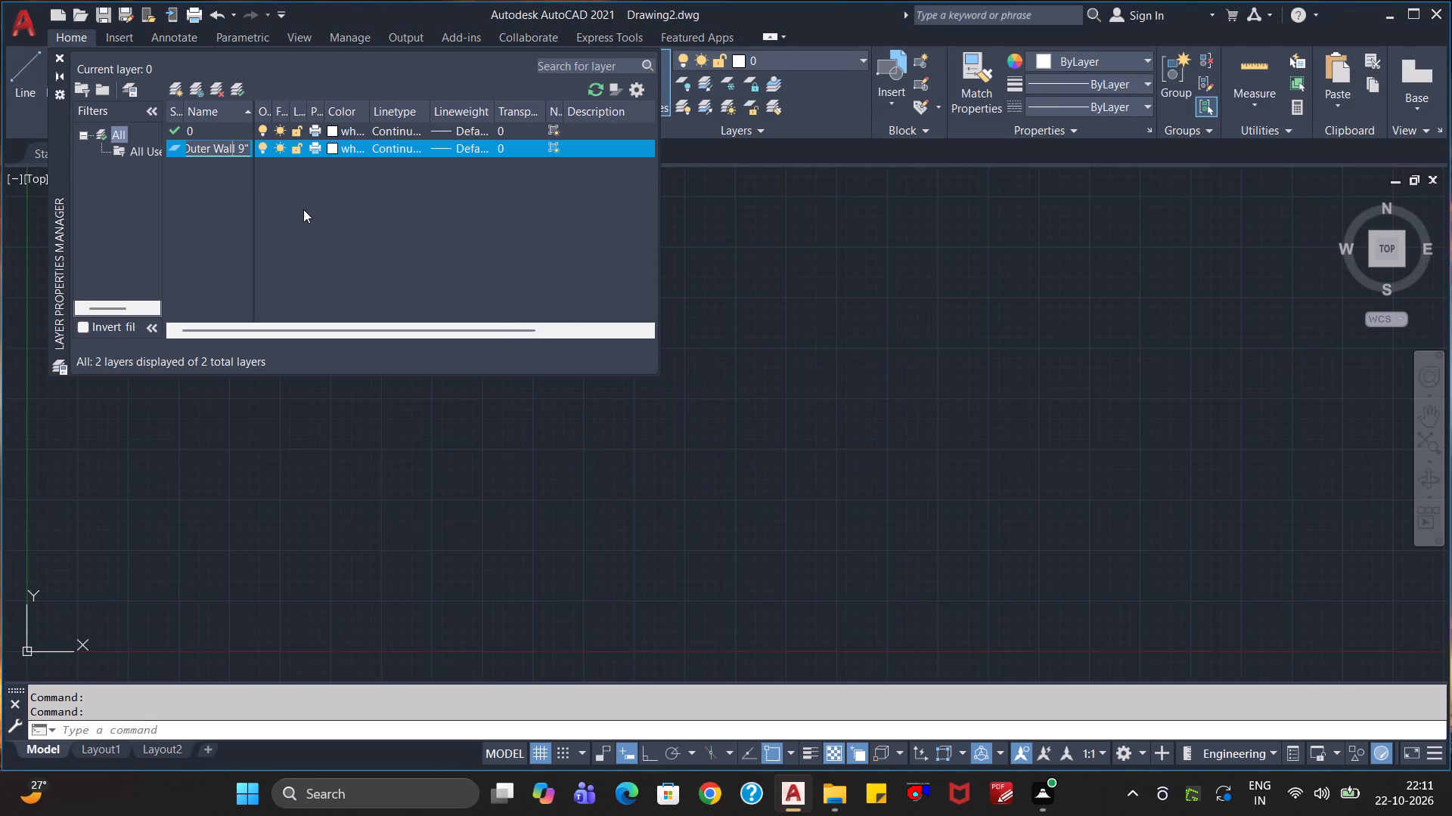
key(Right)
key(Right)
key(Right)
key(Right)
key(Right)
key(Right)
key(Right)
key(Right)
key(Right)
key(Right)
key(Right)
key(Right)
key(Right)
key(Right)
key(Right)
key(Right)
key(Right)
key(BackSpace)
key(BackSpace)
key(BackSpace)
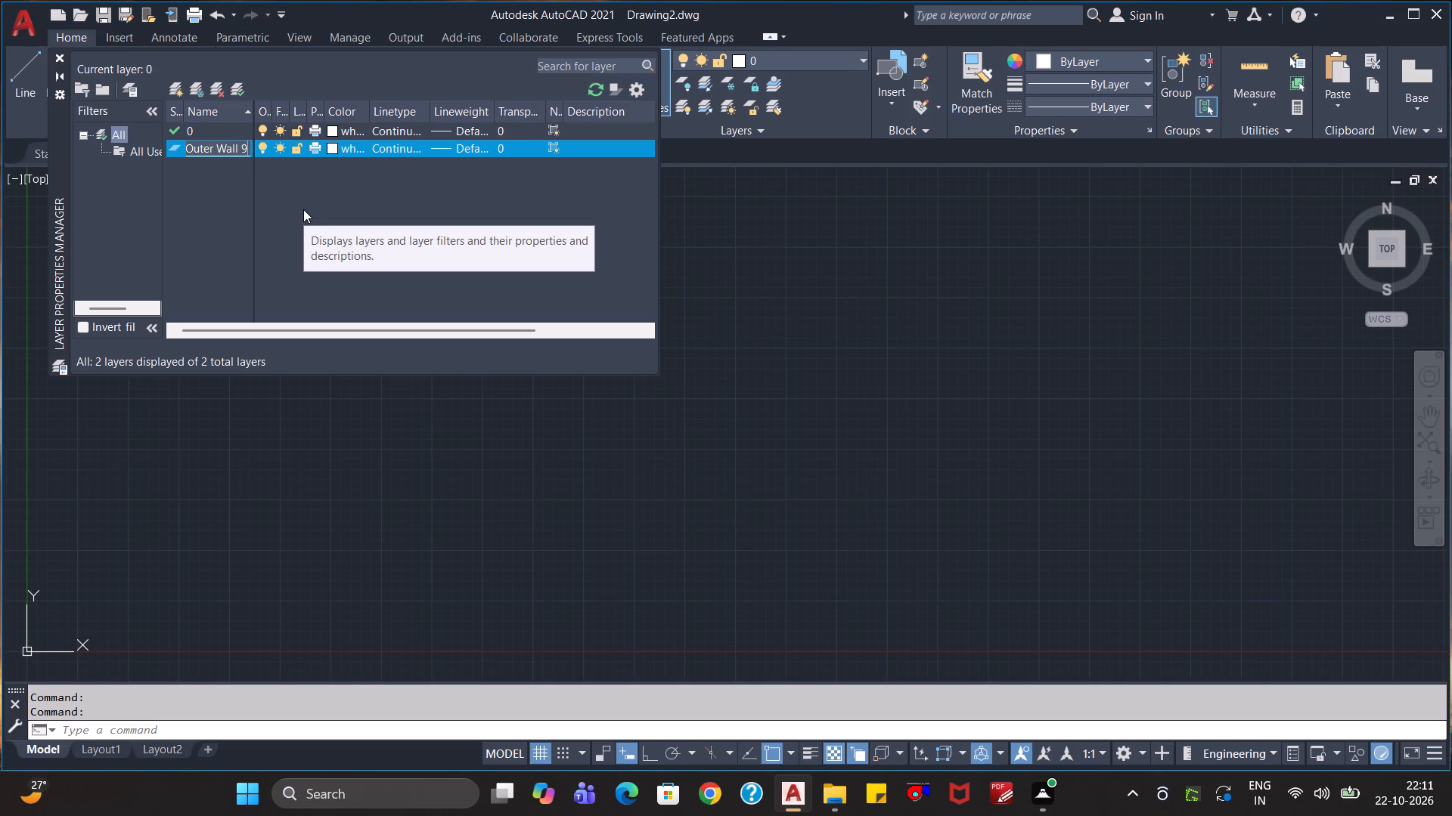
key(BackSpace)
key(BackSpace)
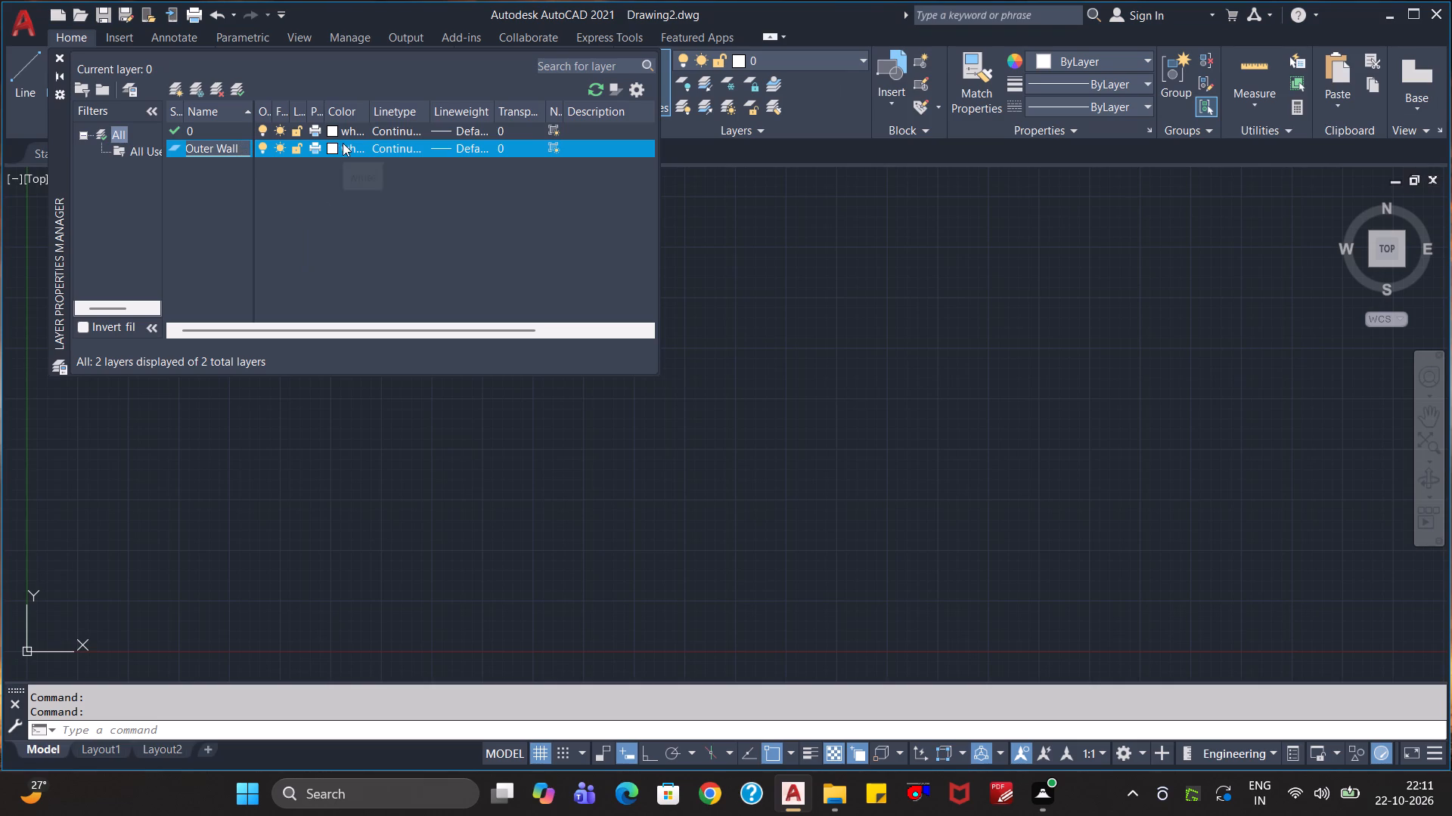
Set the Outer Wall layer's color to red, index color 10.
click(332, 142)
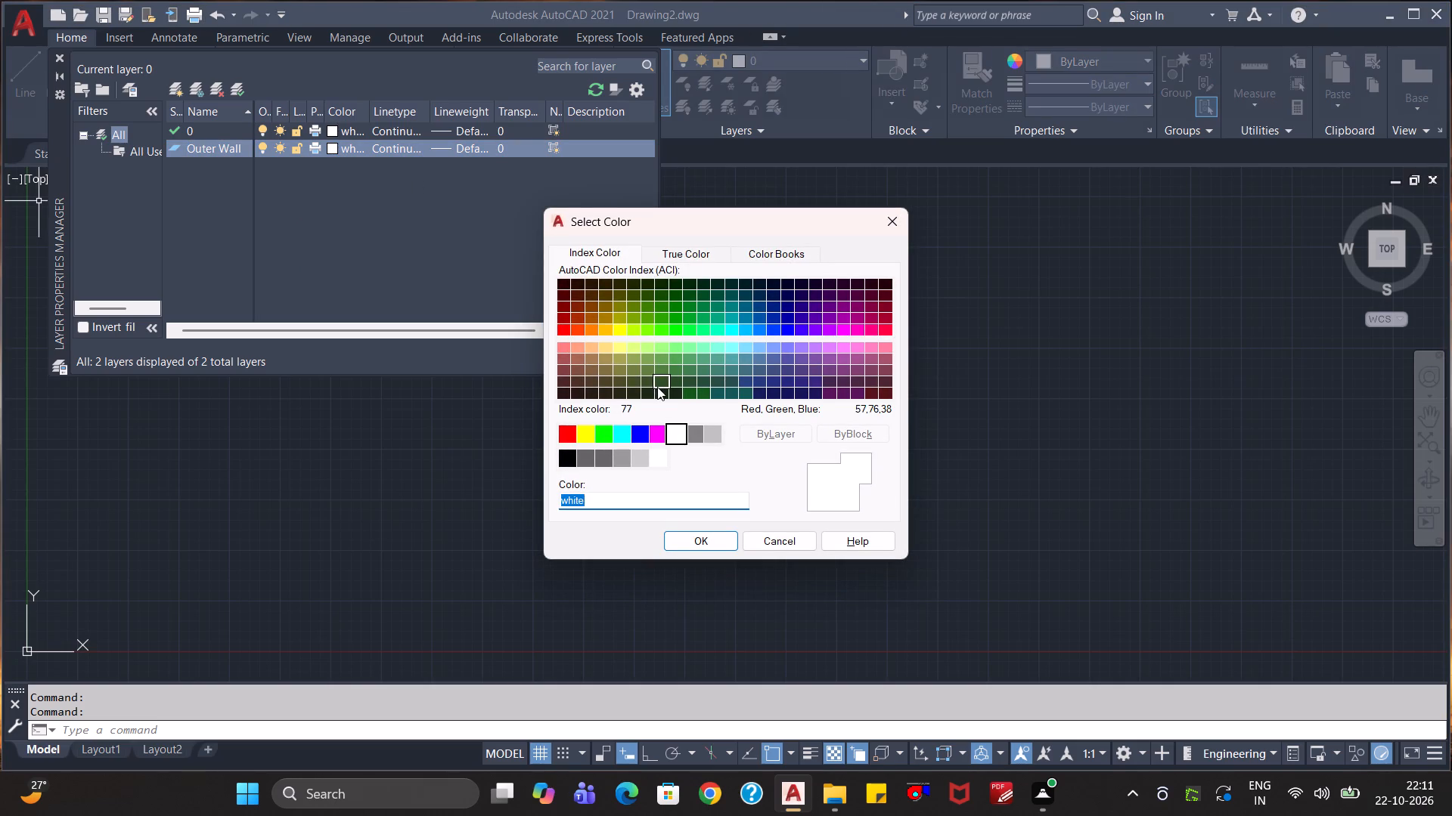
click(563, 329)
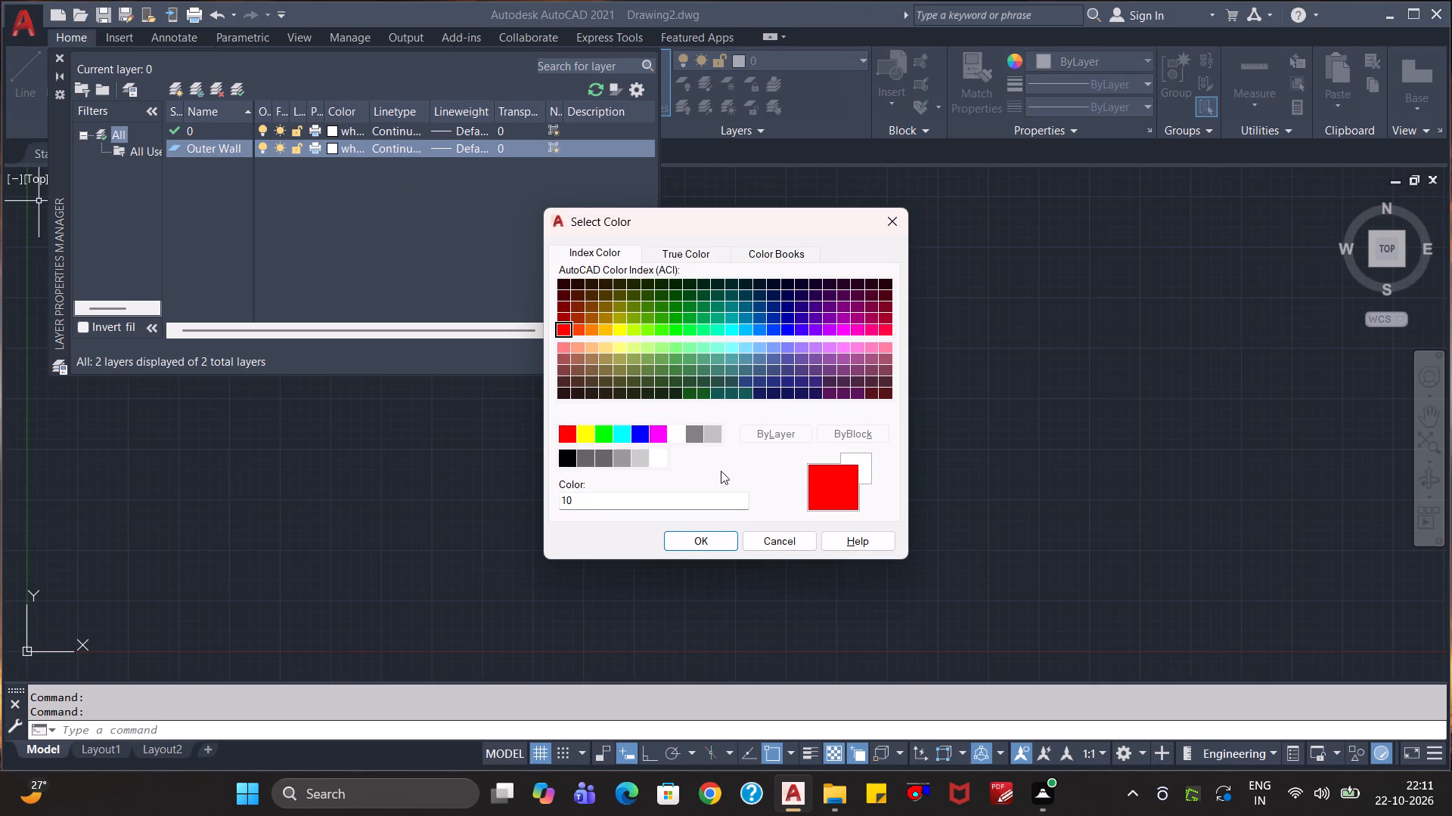
click(692, 542)
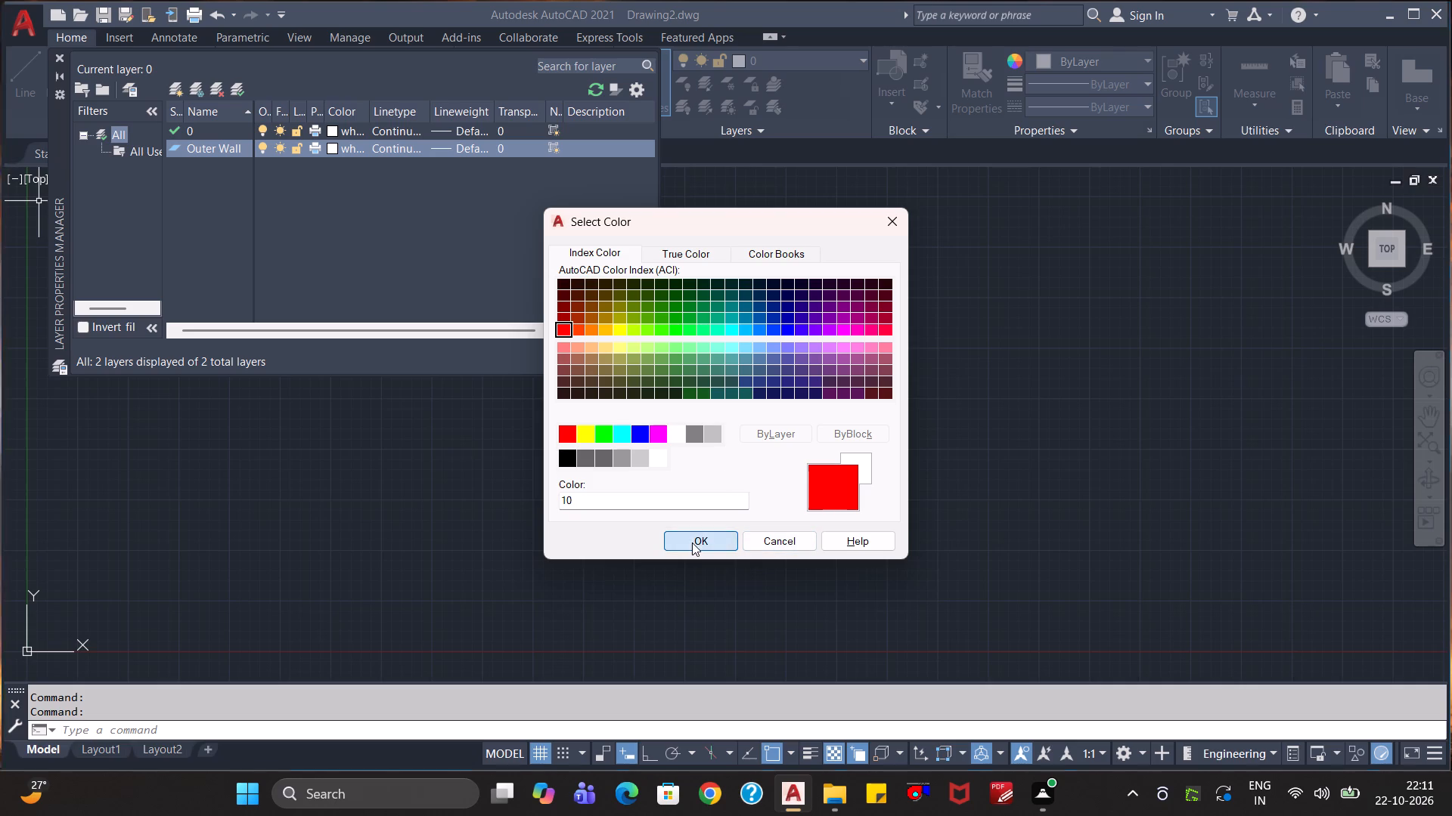
click(197, 238)
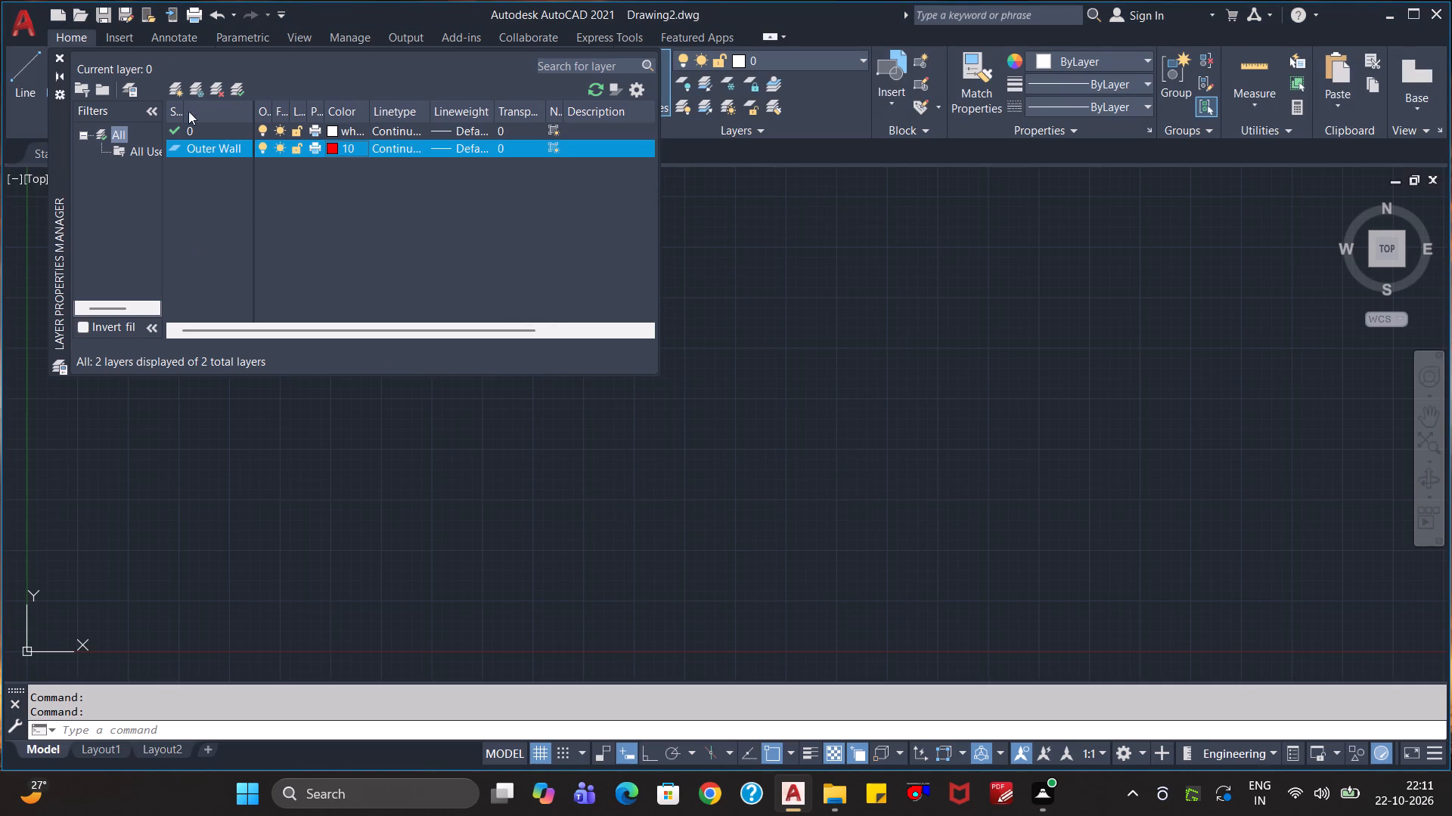
Create a layer named Inner wall and give it the light red index color 11.
click(180, 92)
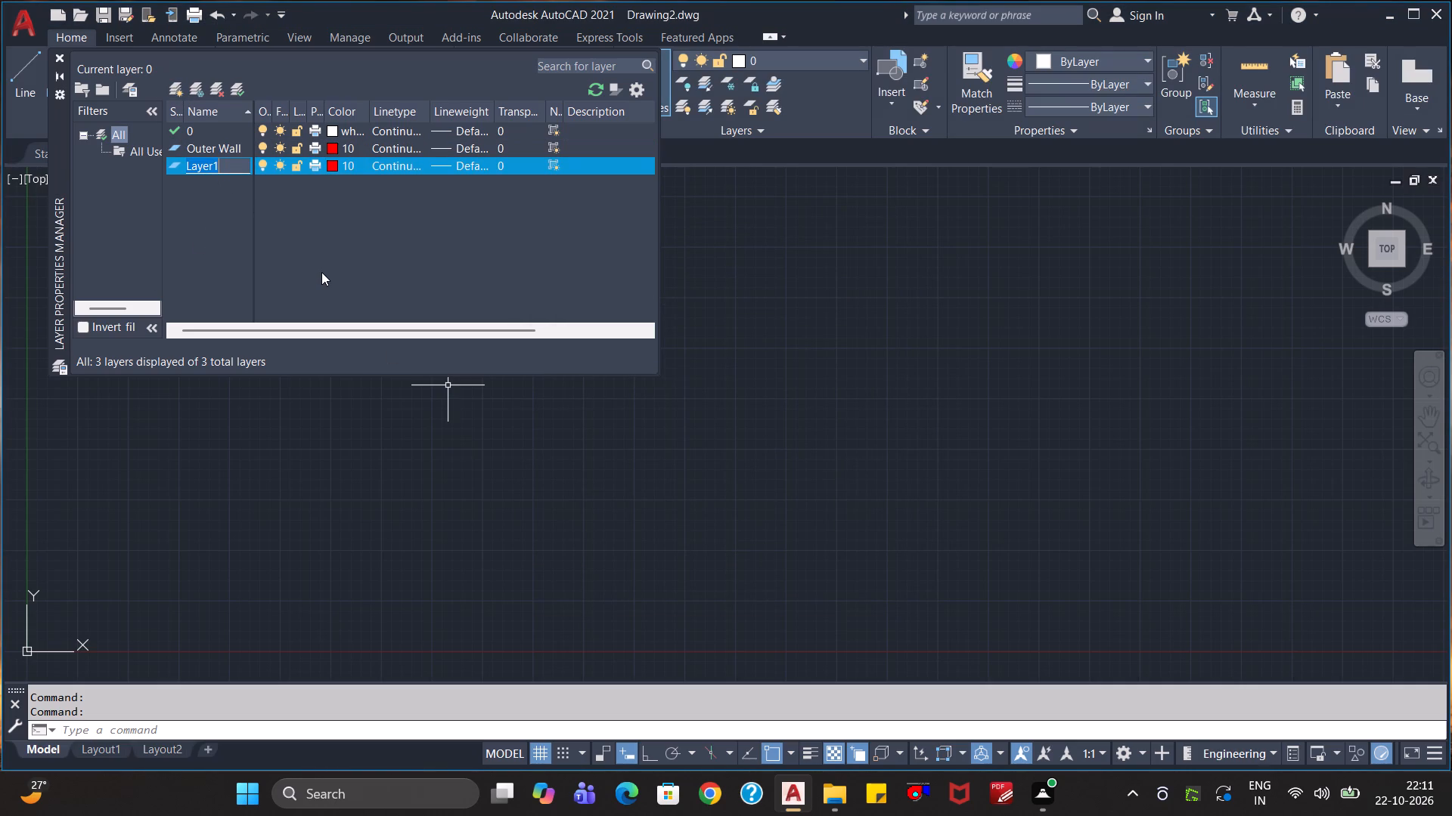
key(i)
key(BackSpace)
text(Inner wall)
key(Return)
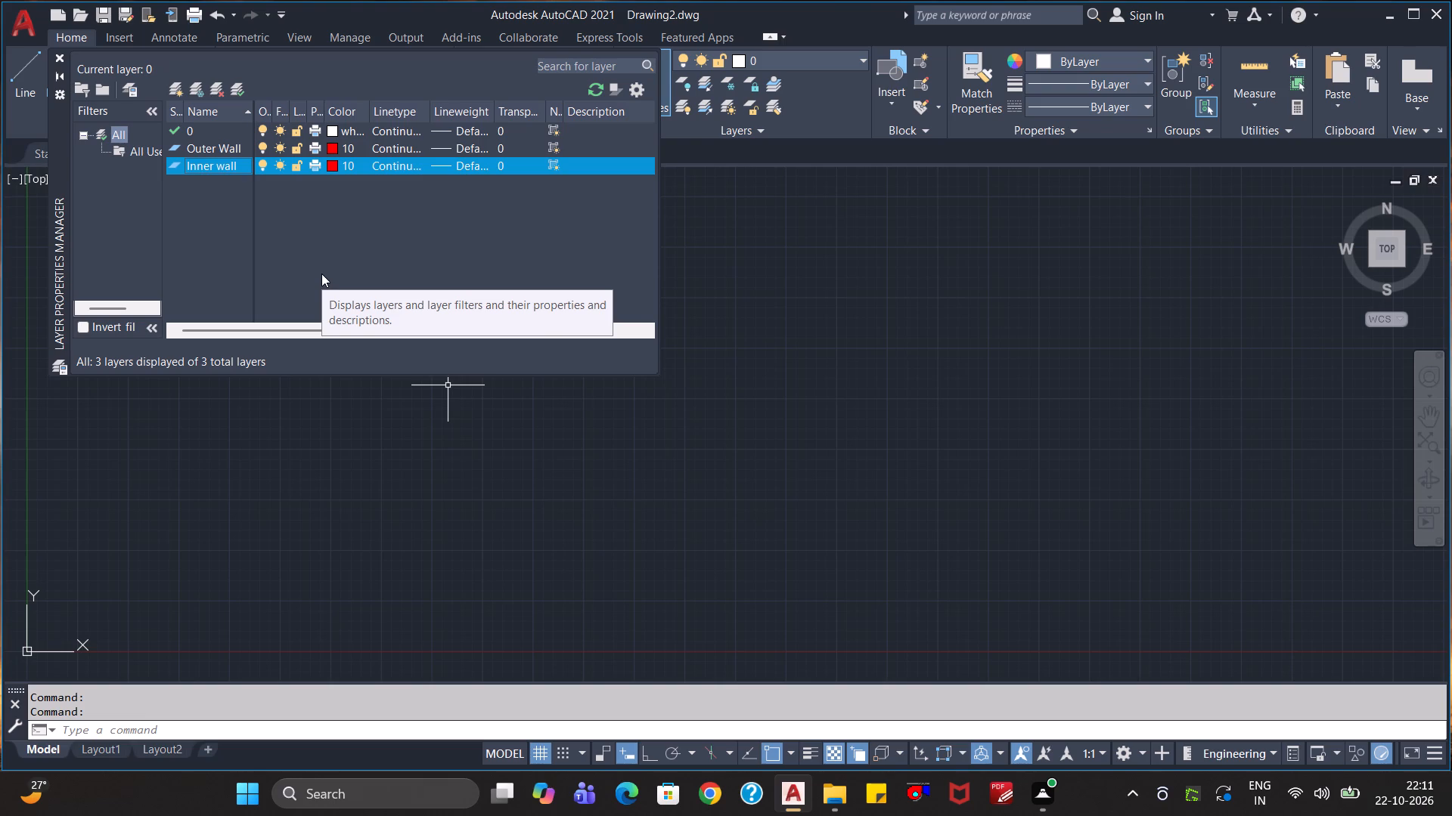
click(331, 167)
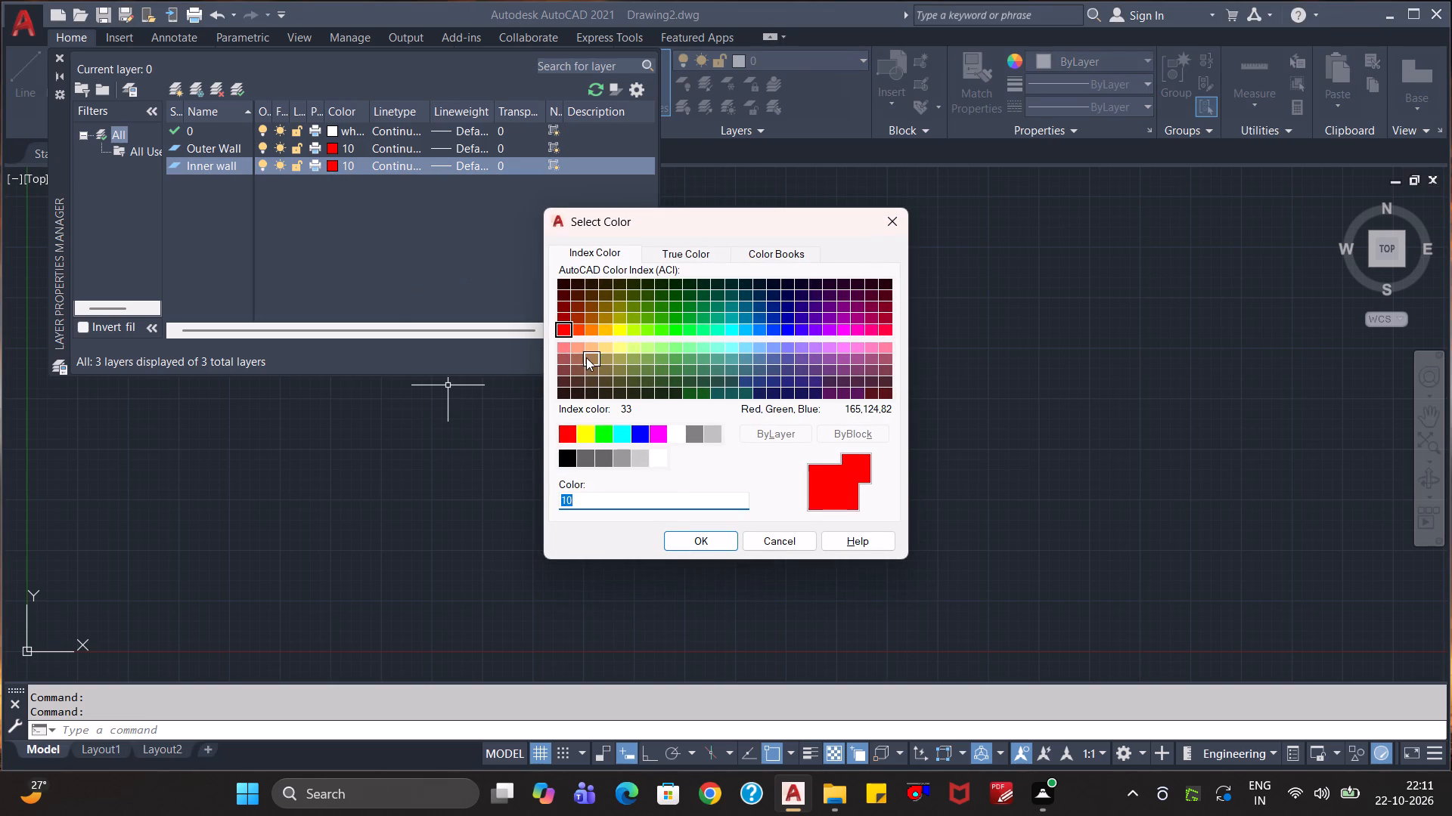
click(567, 346)
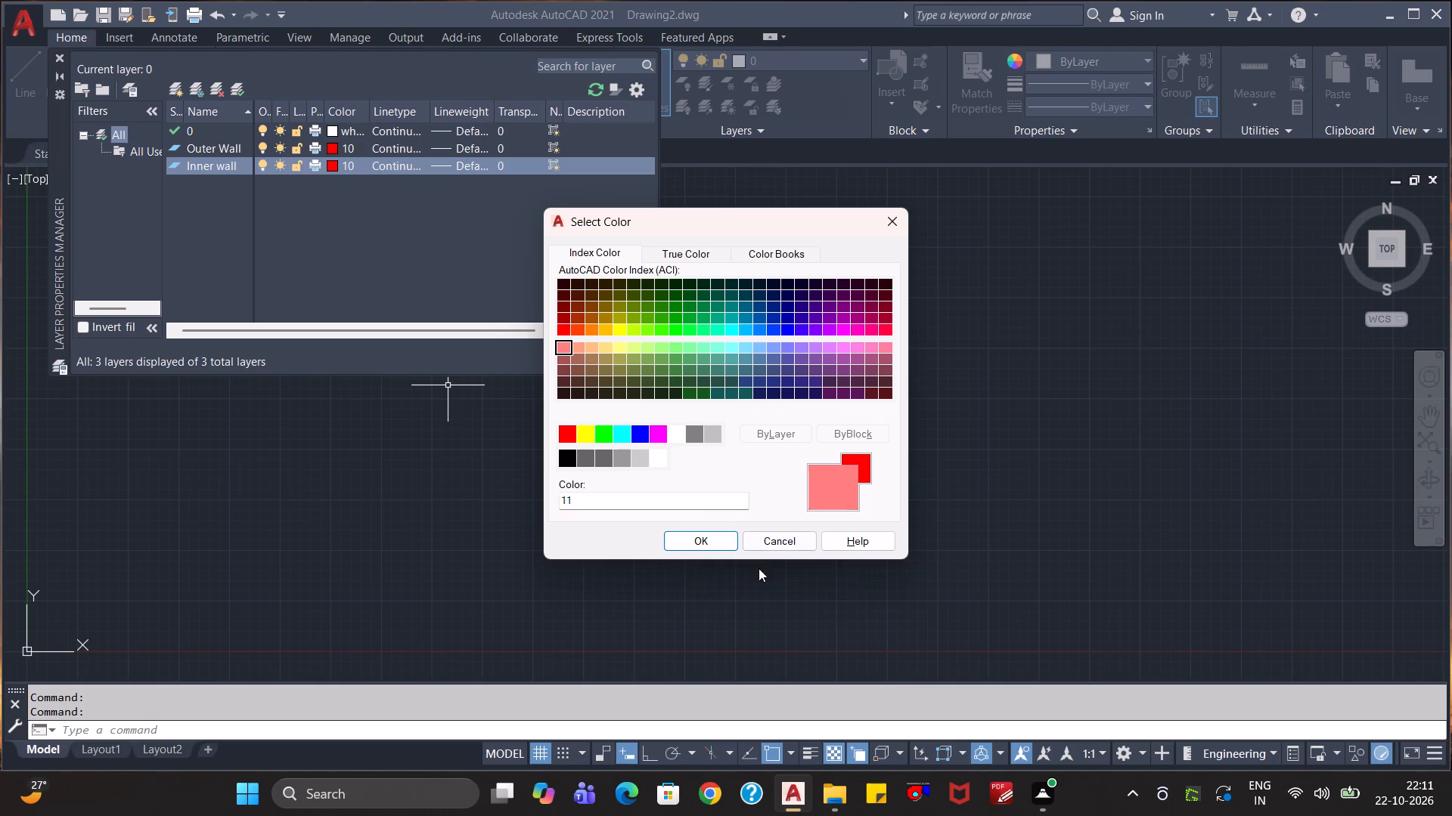
click(685, 542)
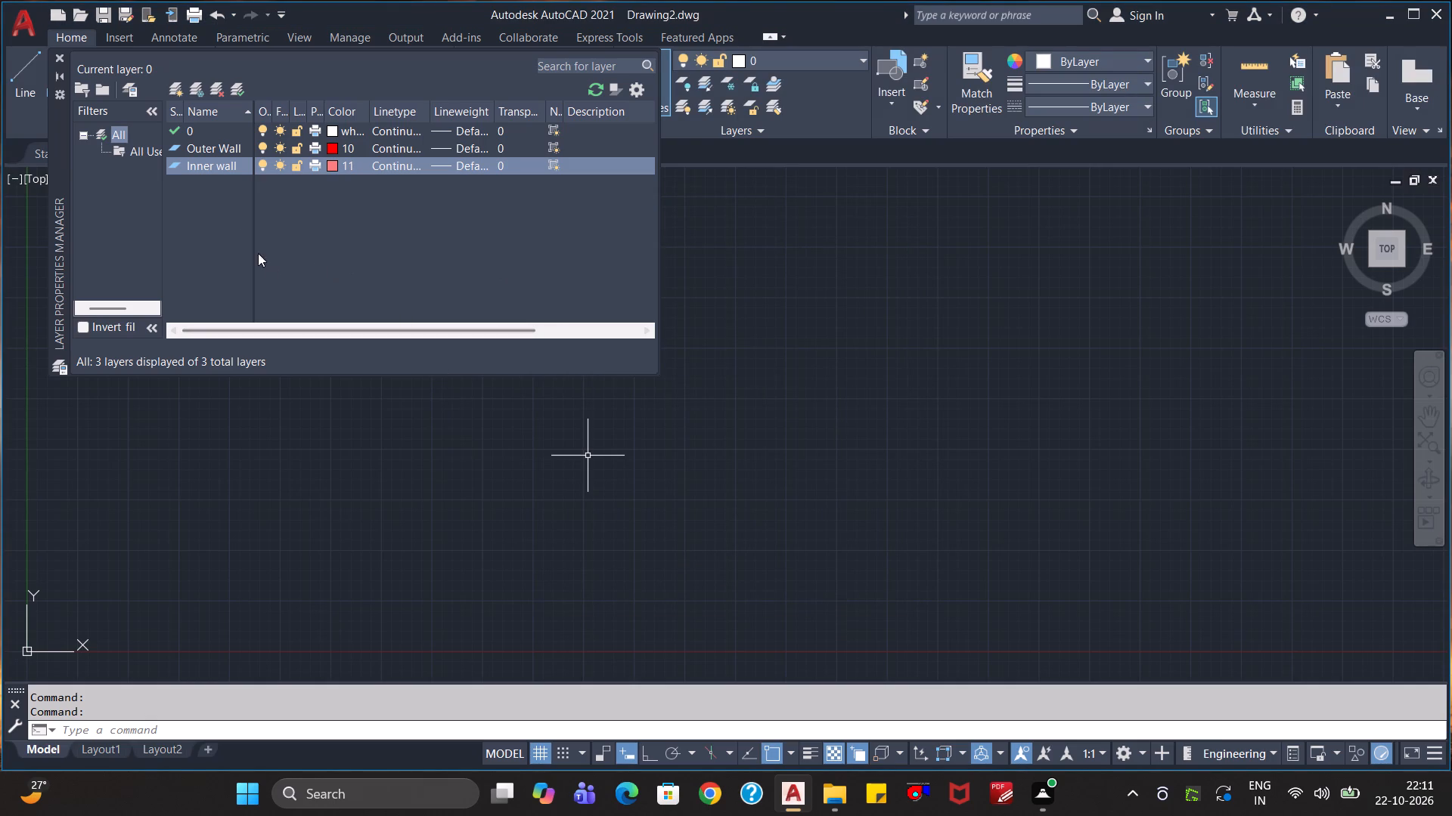
click(227, 212)
Create a layer named Windows and set its color to blue.
click(184, 88)
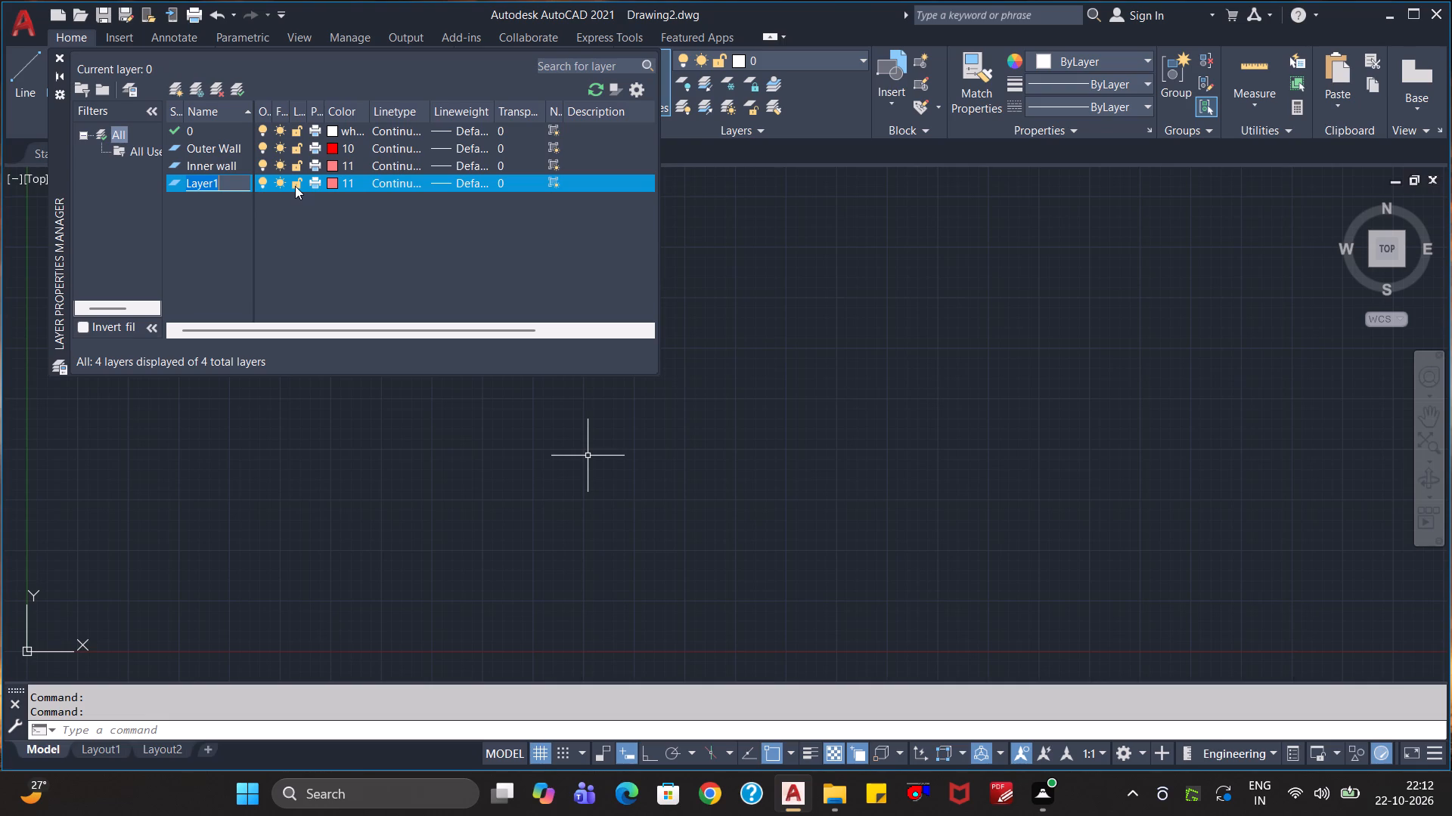
key(shift+w)
text(indows)
key(Return)
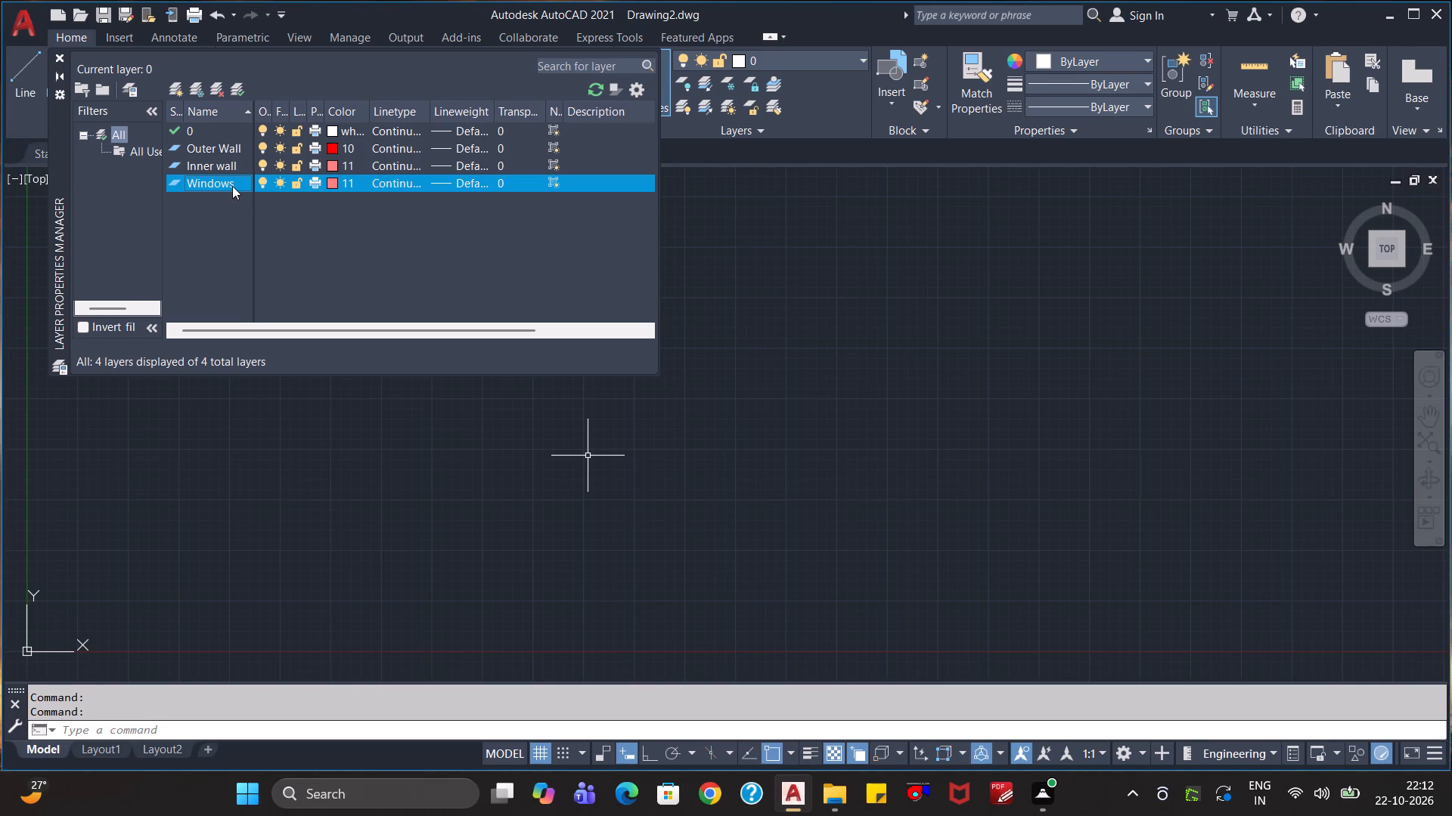
click(333, 184)
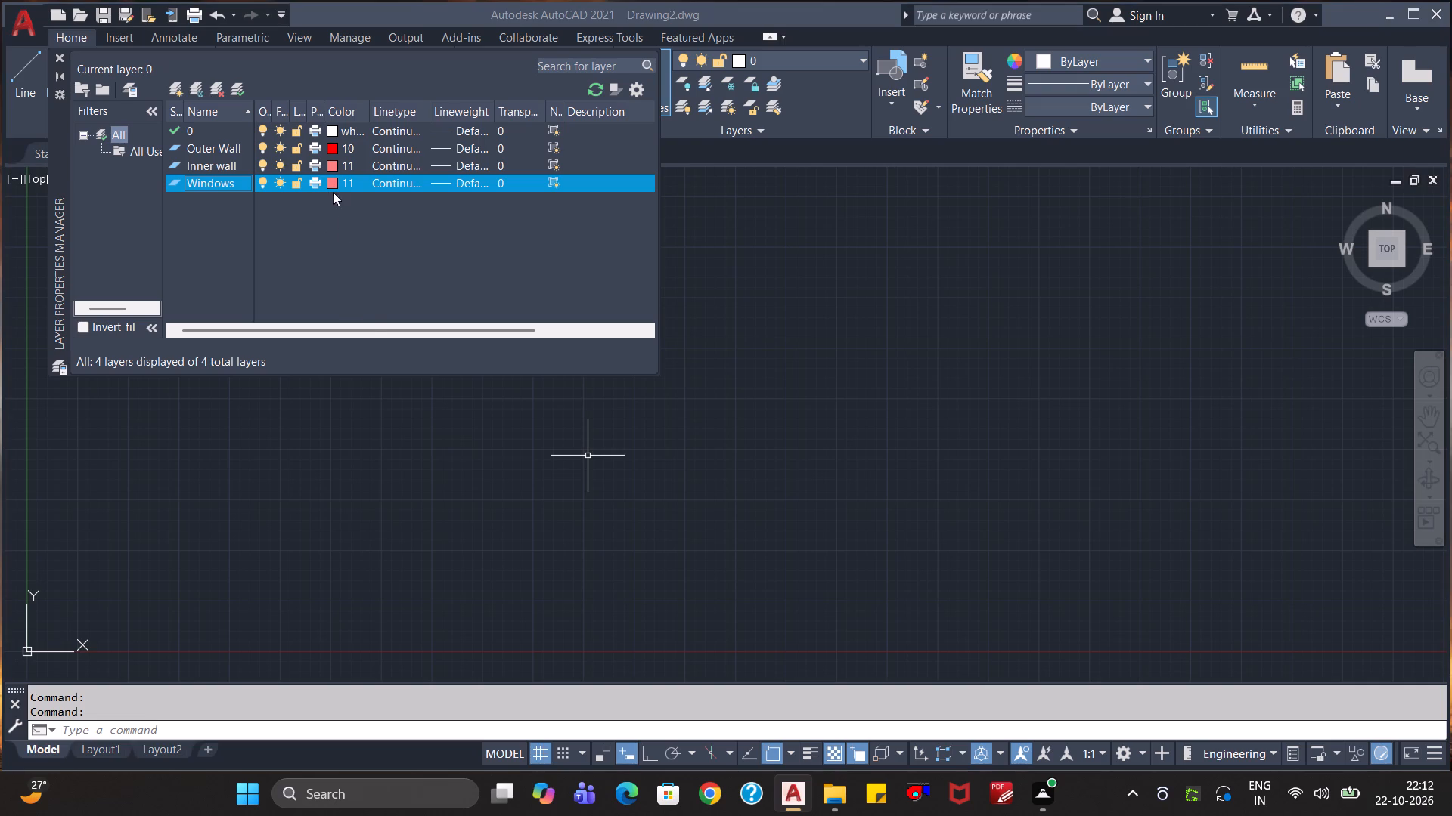
click(641, 434)
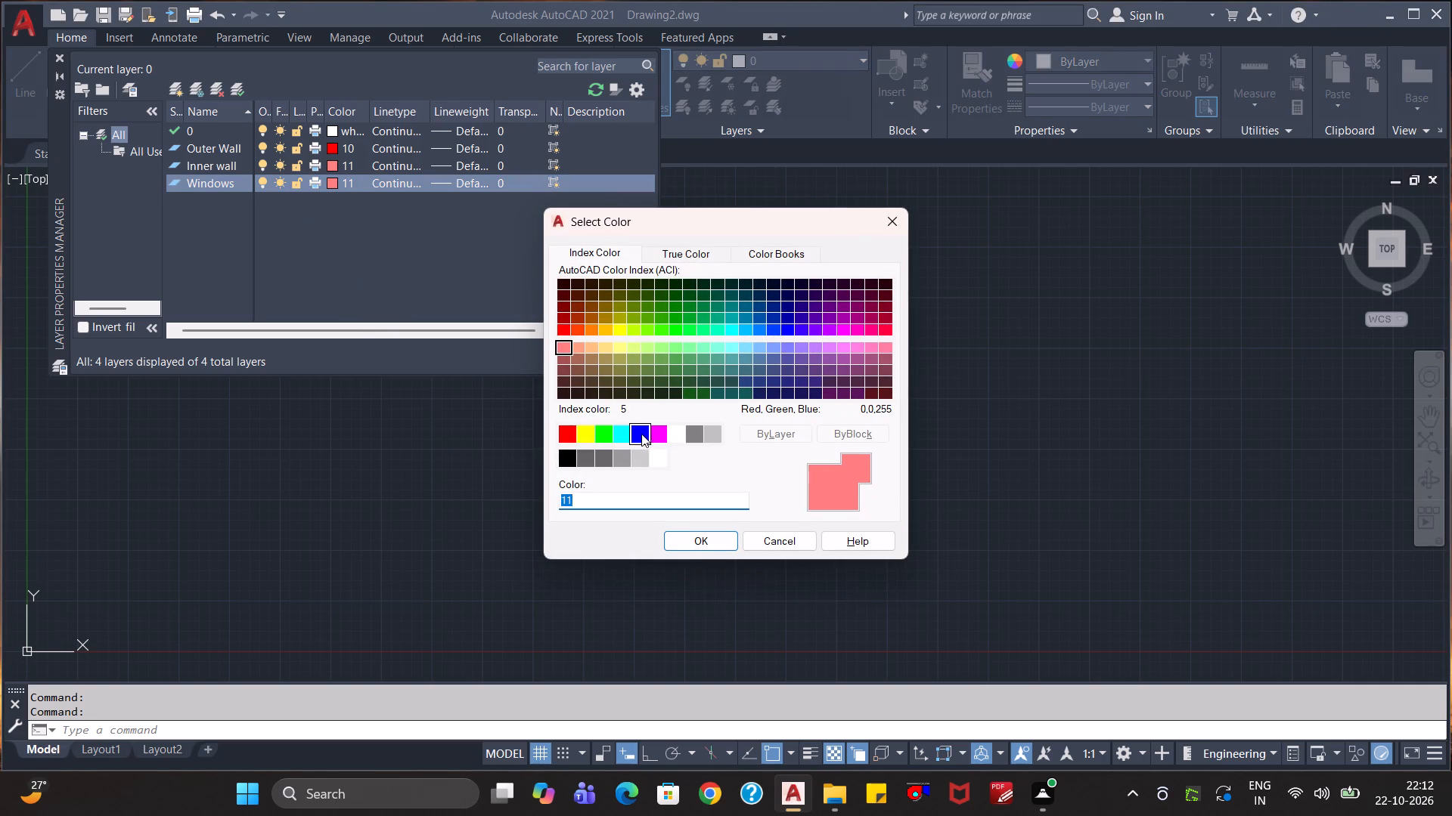
click(706, 540)
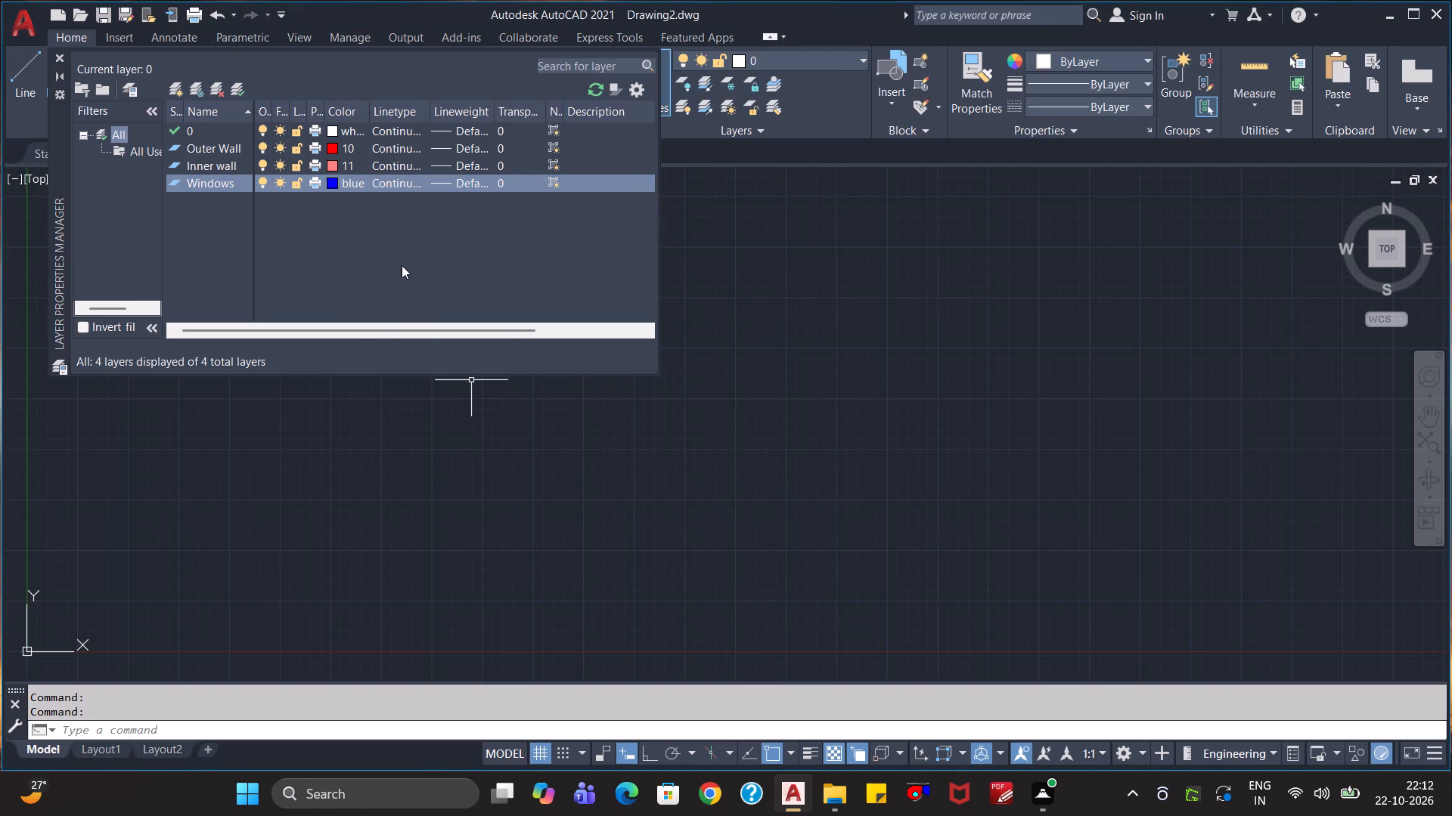
click(401, 262)
Create a layer named Doors and give it the very dark red index color 18.
click(179, 82)
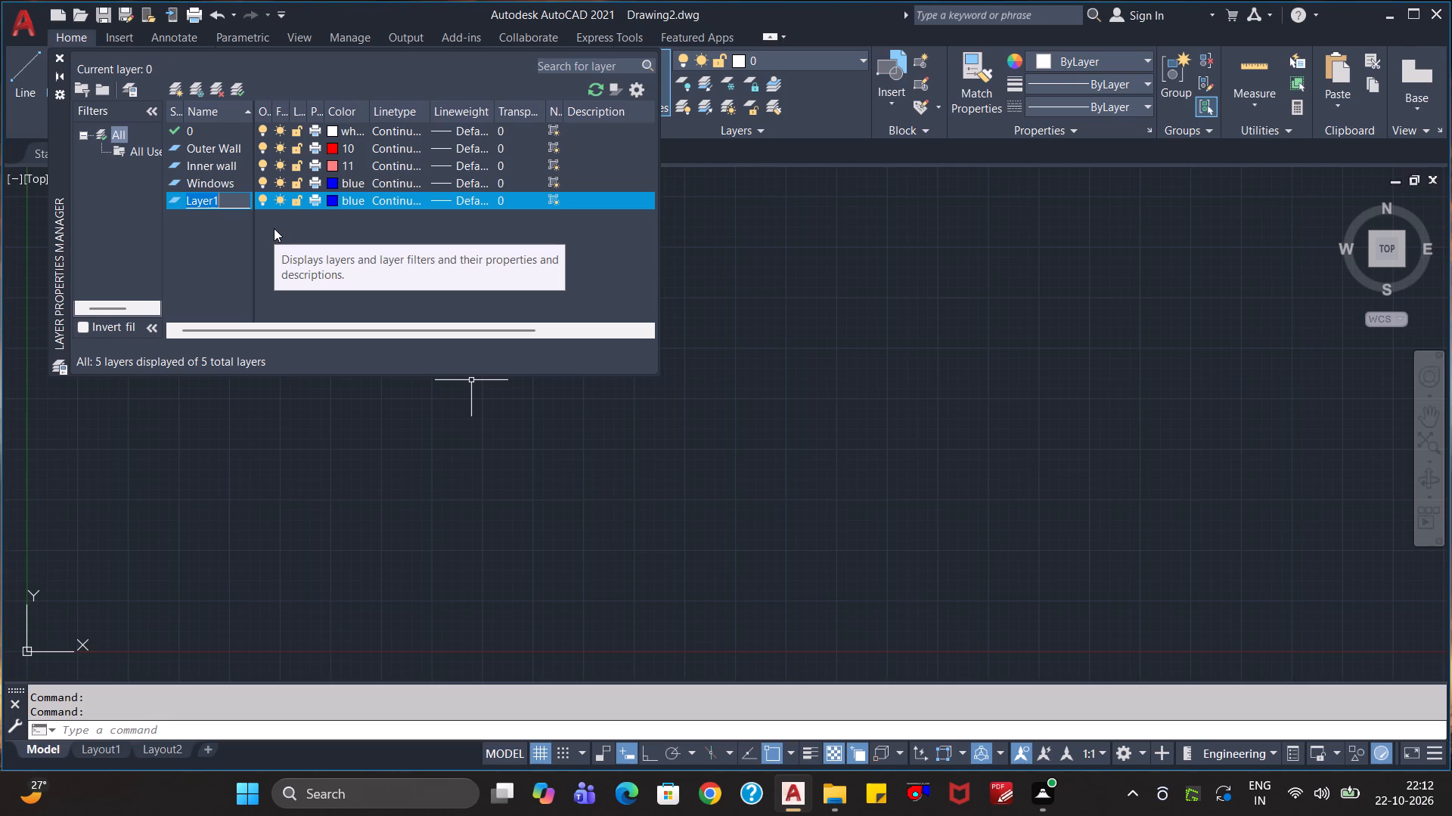
key(shift+d)
text(oors)
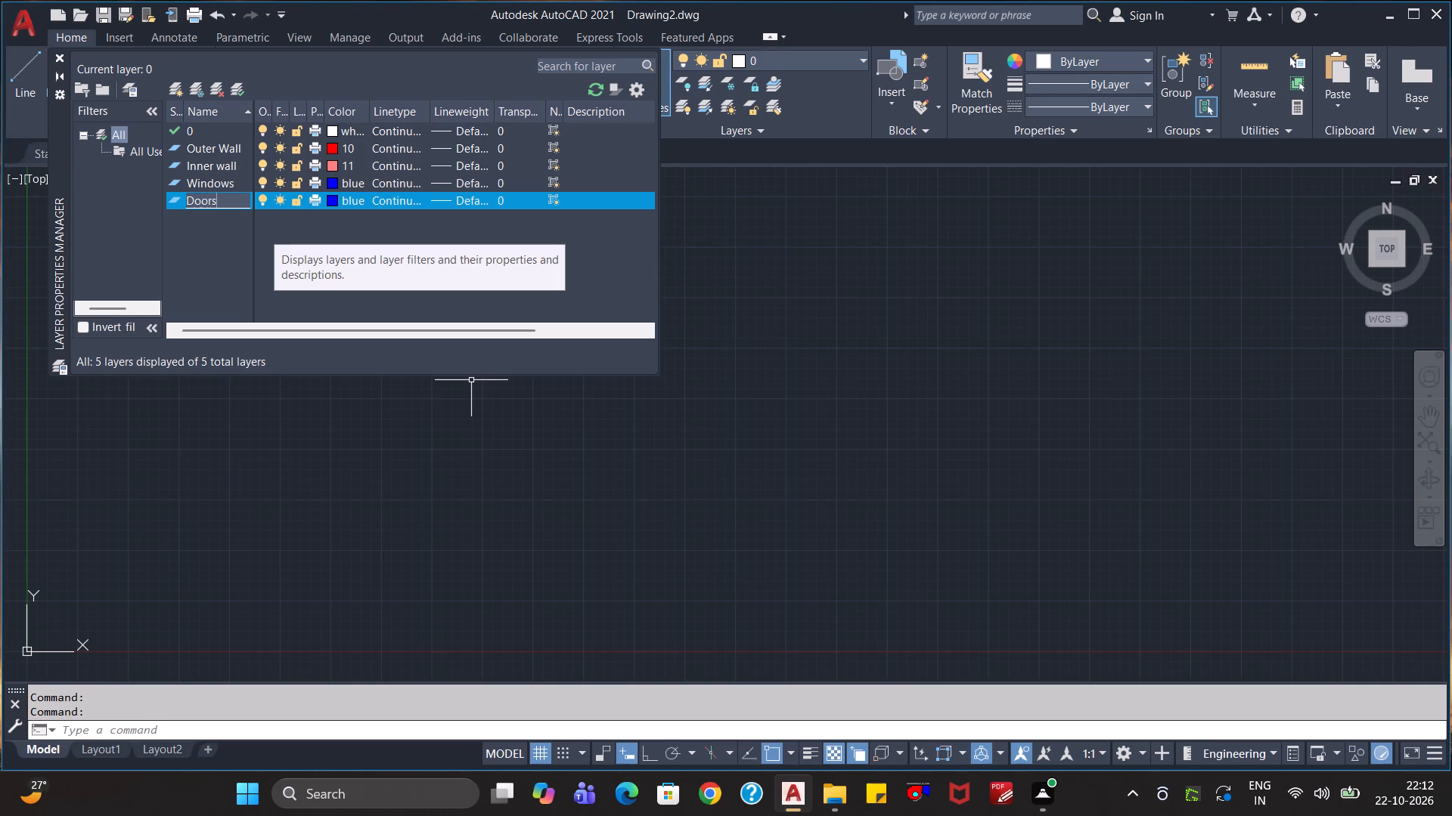
key(Return)
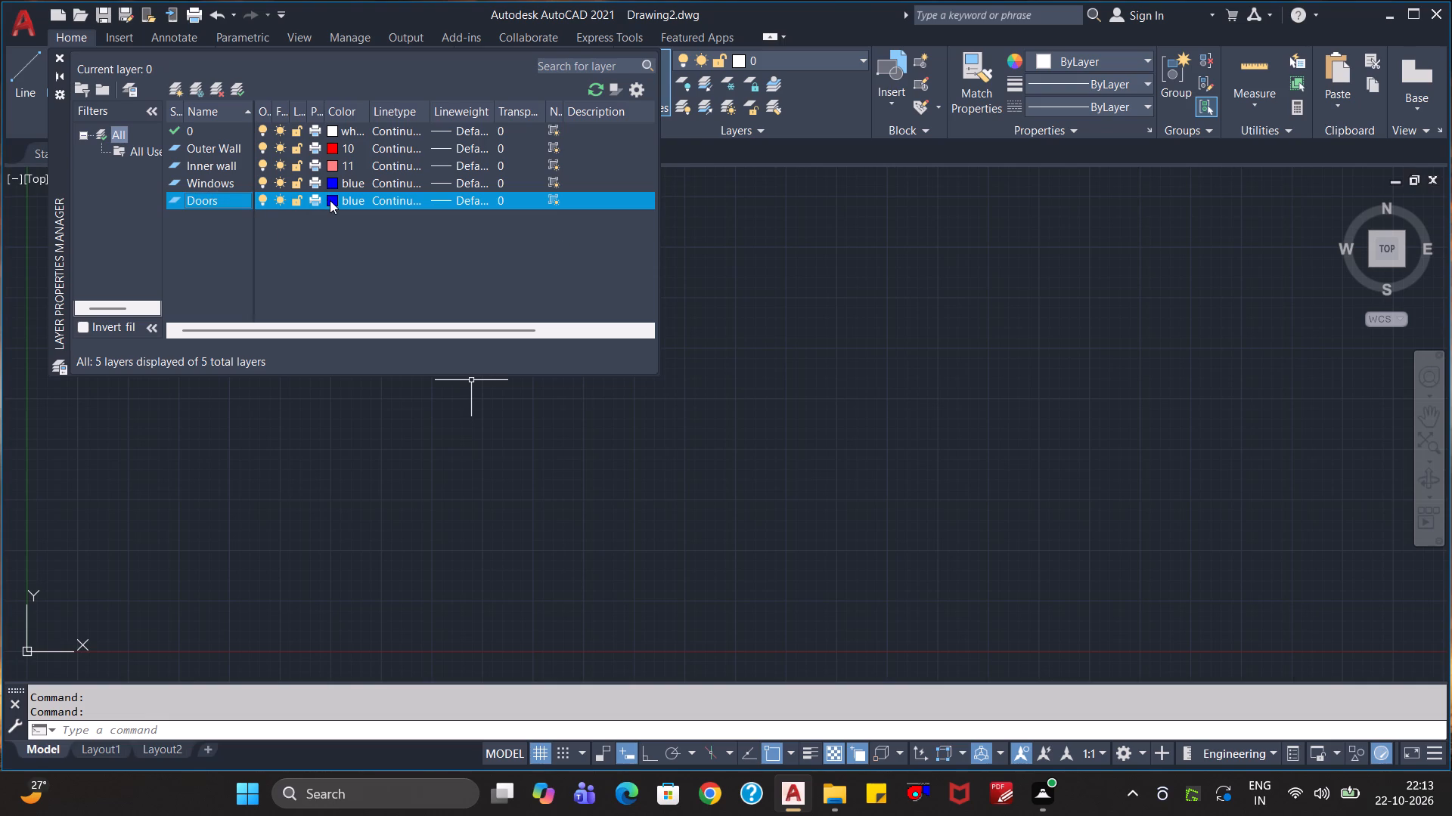
click(330, 200)
click(560, 284)
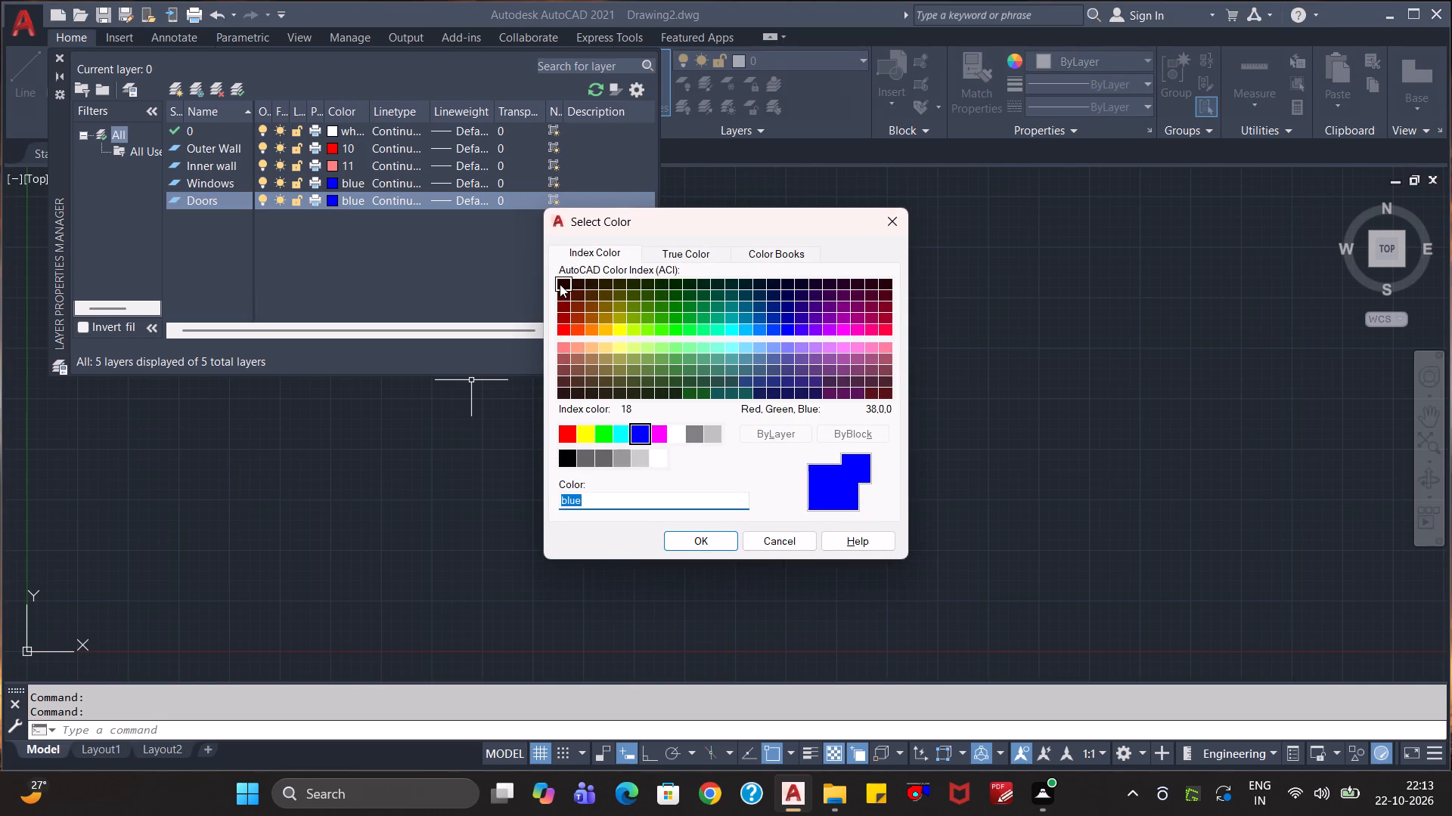
click(702, 547)
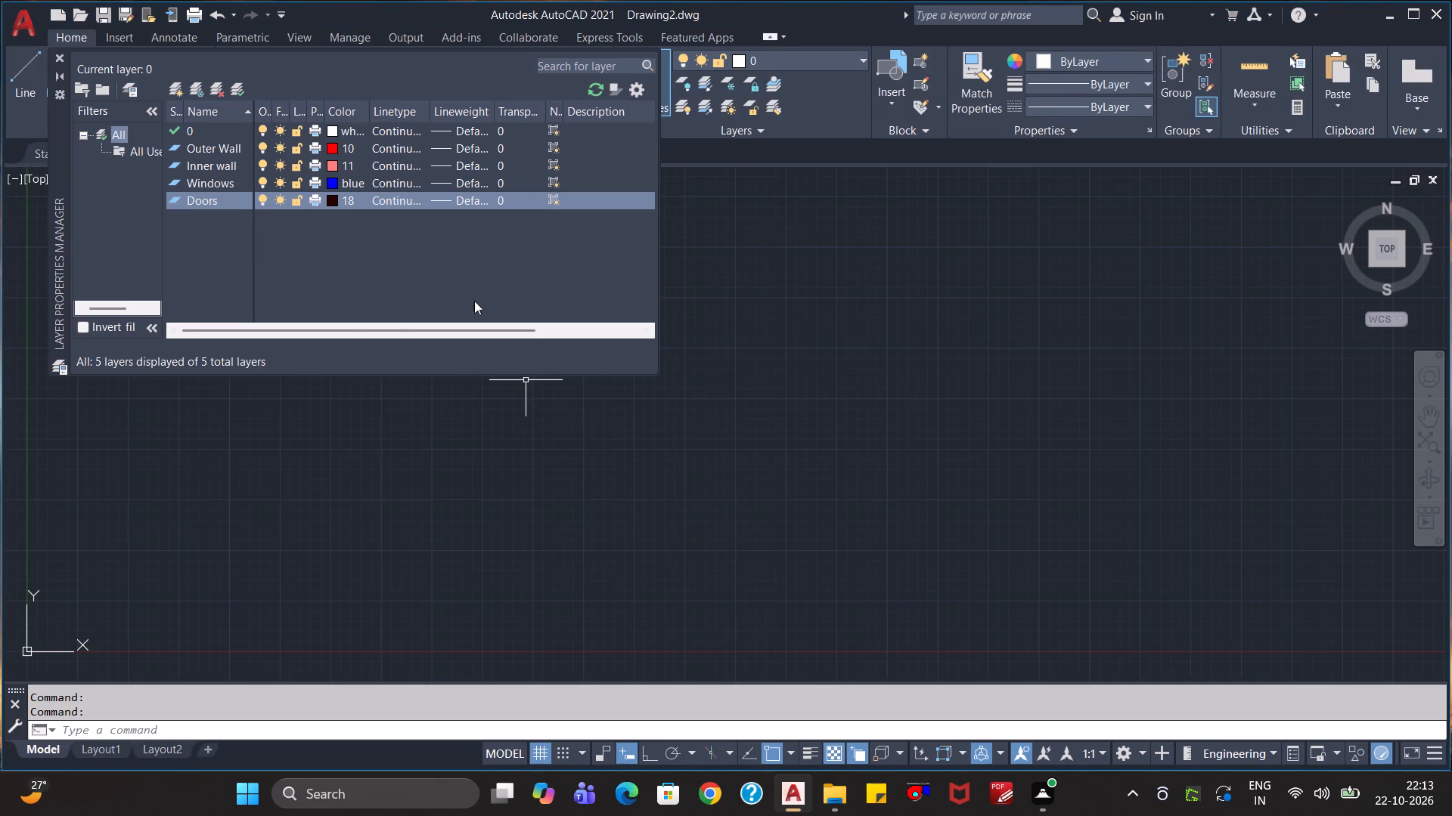
click(301, 286)
Create a layer named Kitchen Appliances and give it the dark red index color 14.
click(177, 84)
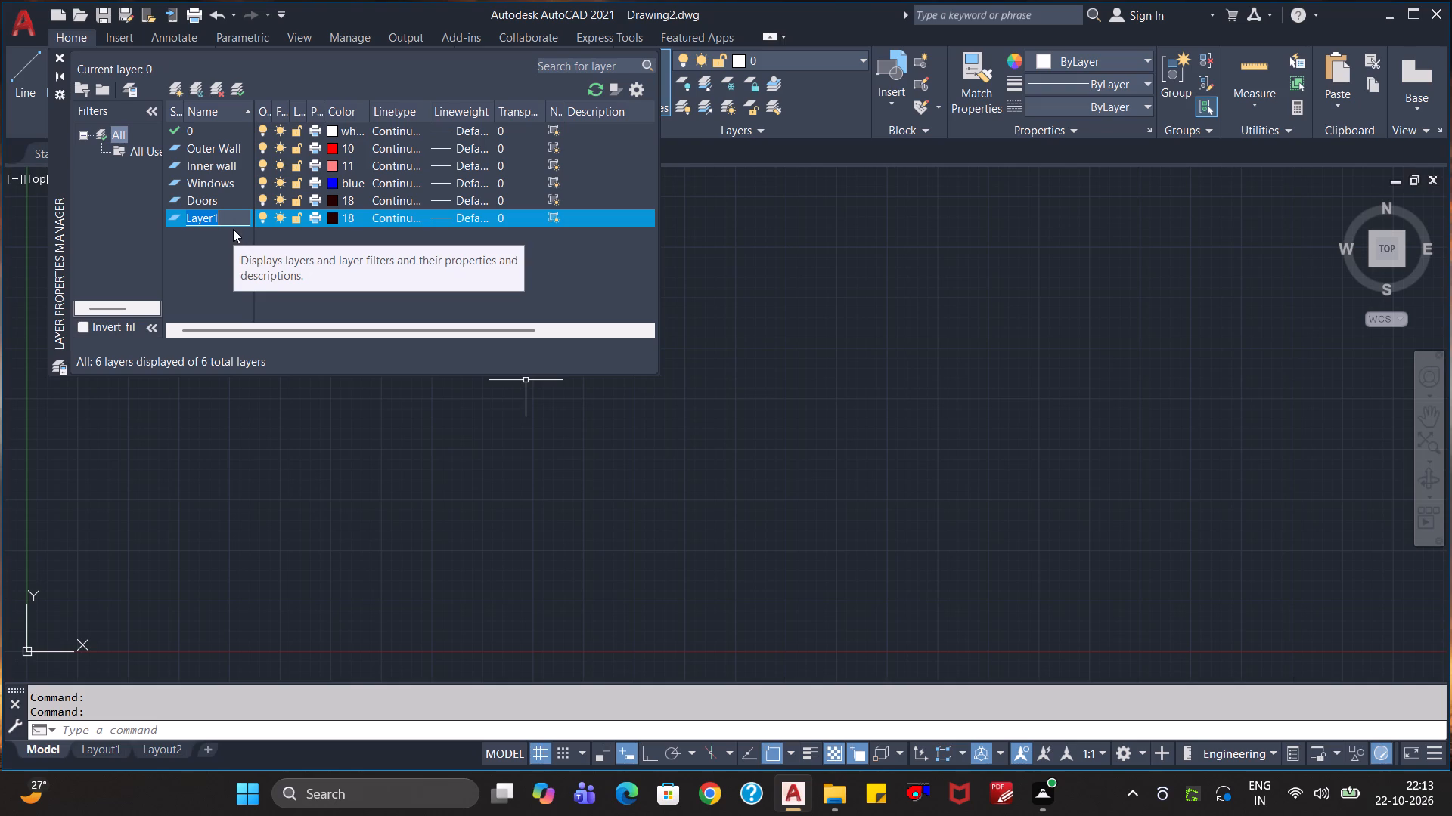
text(Kitchen App)
text(liances)
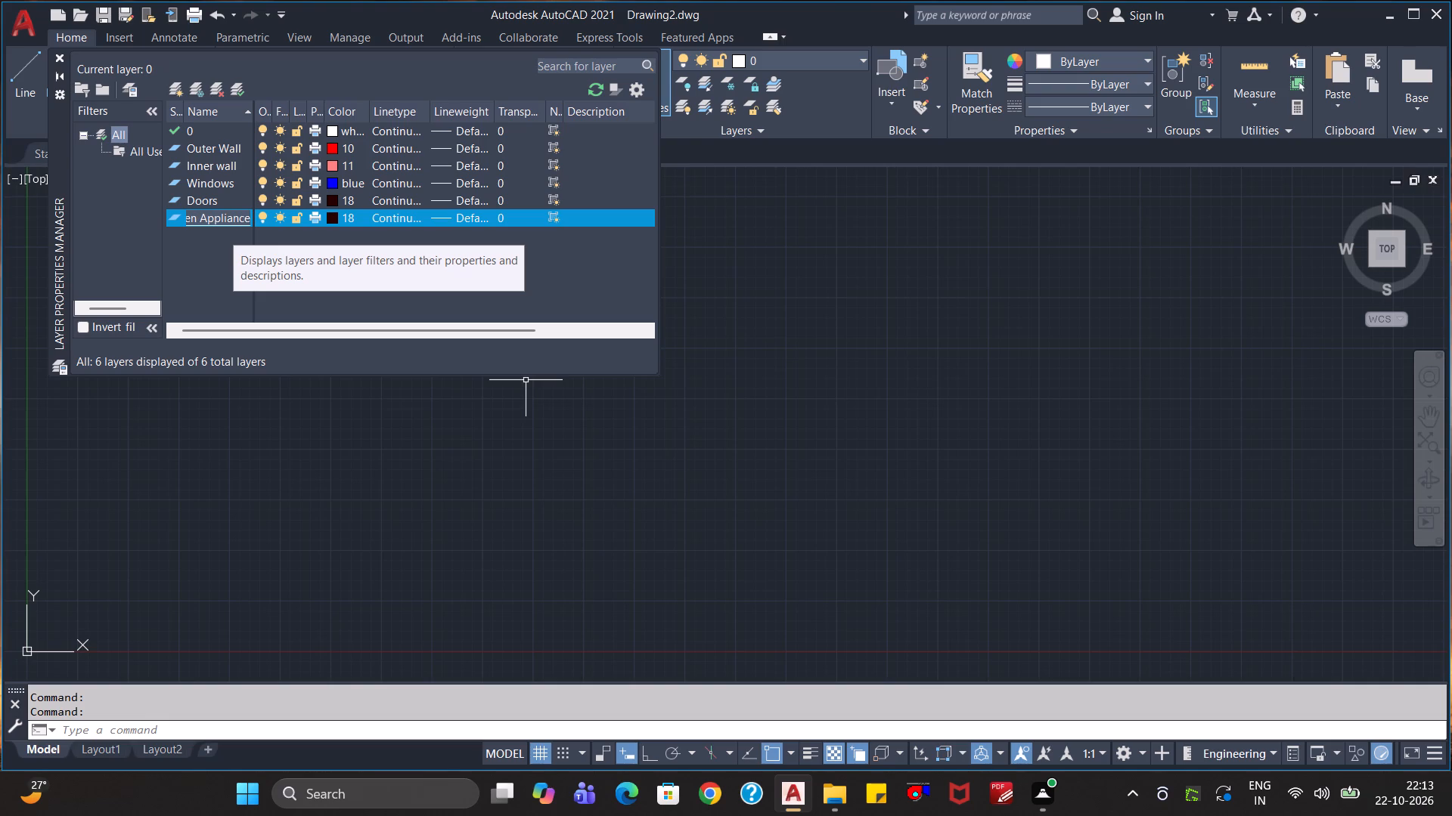
key(Return)
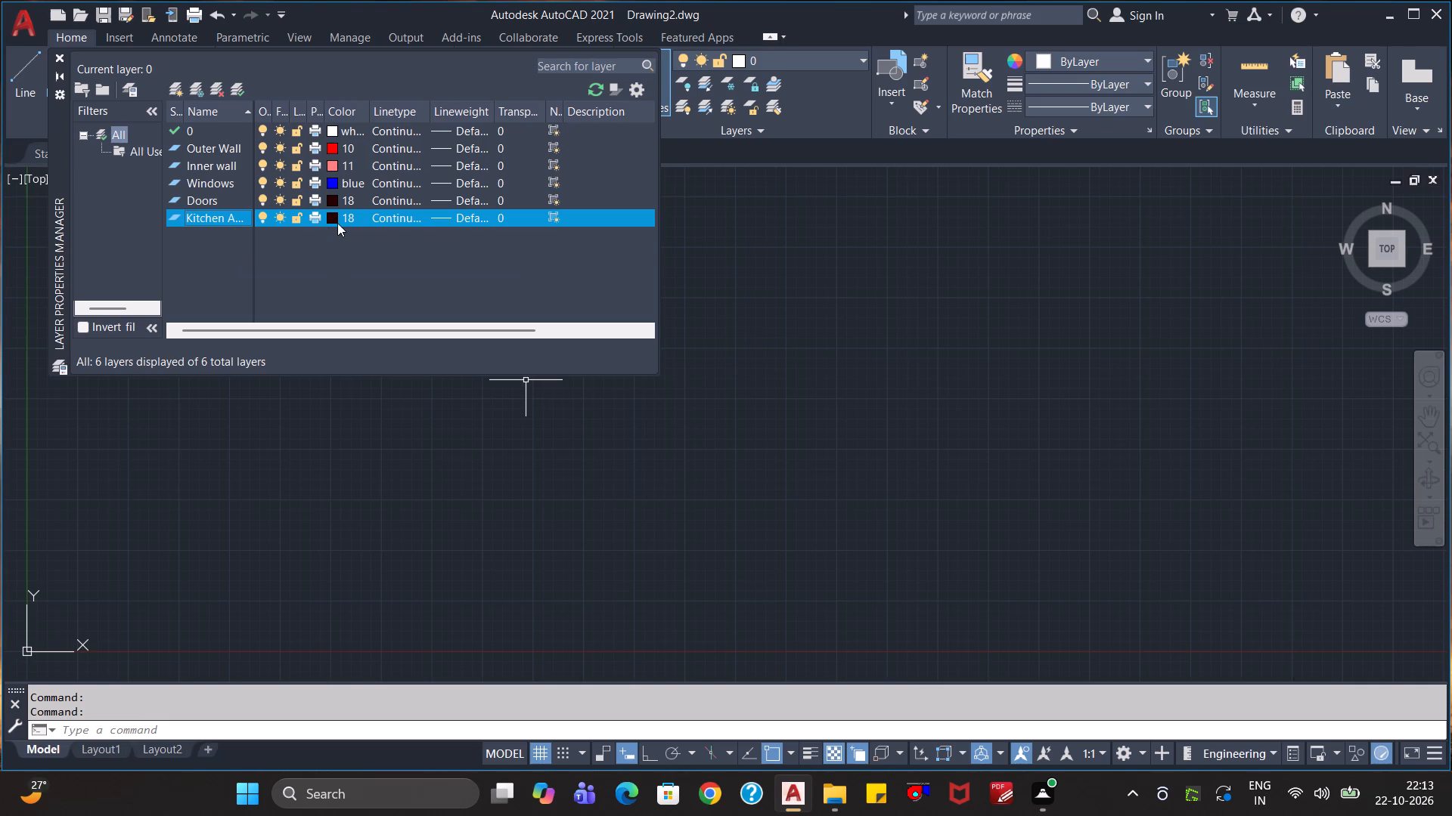
click(331, 216)
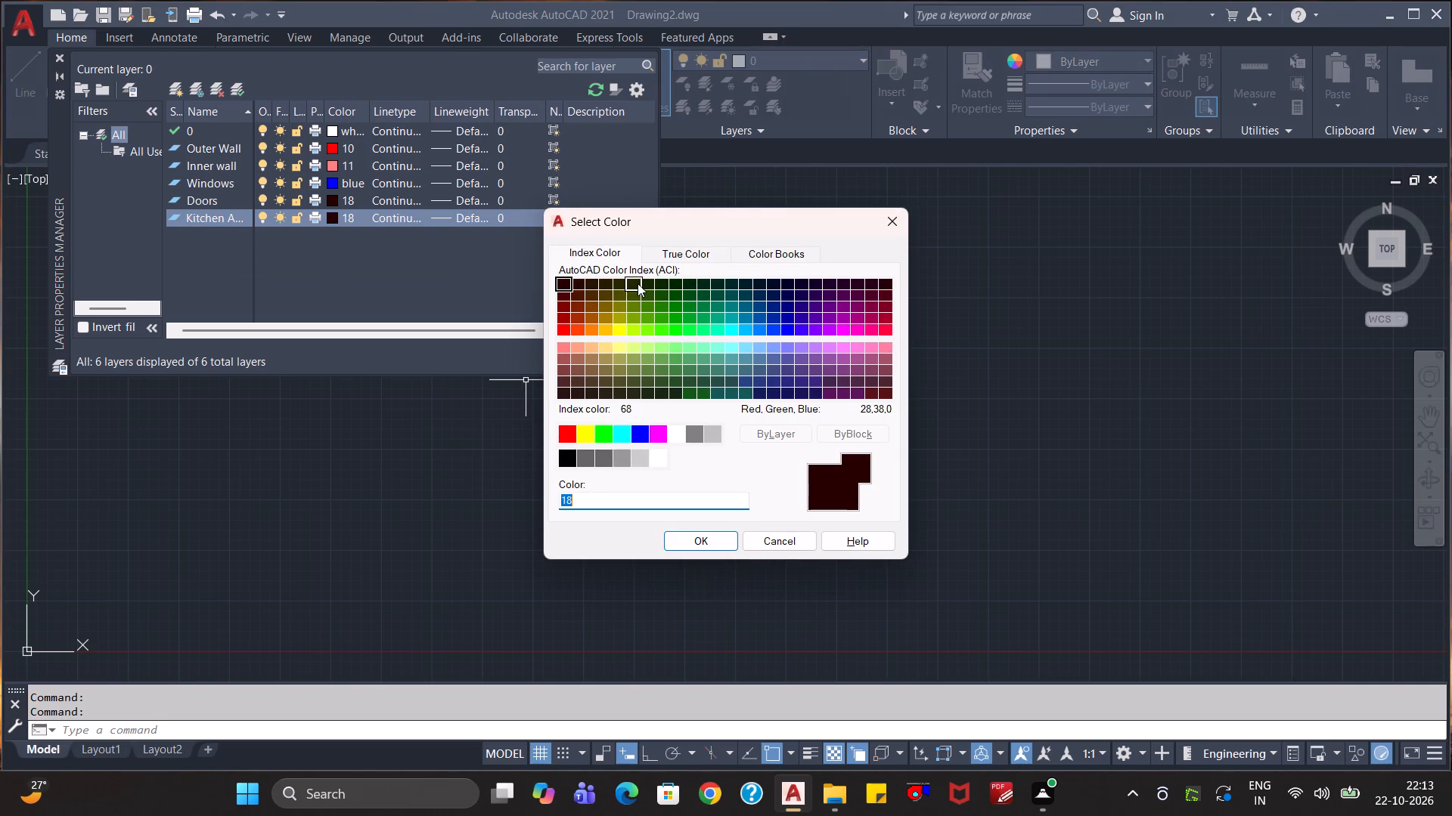
click(649, 333)
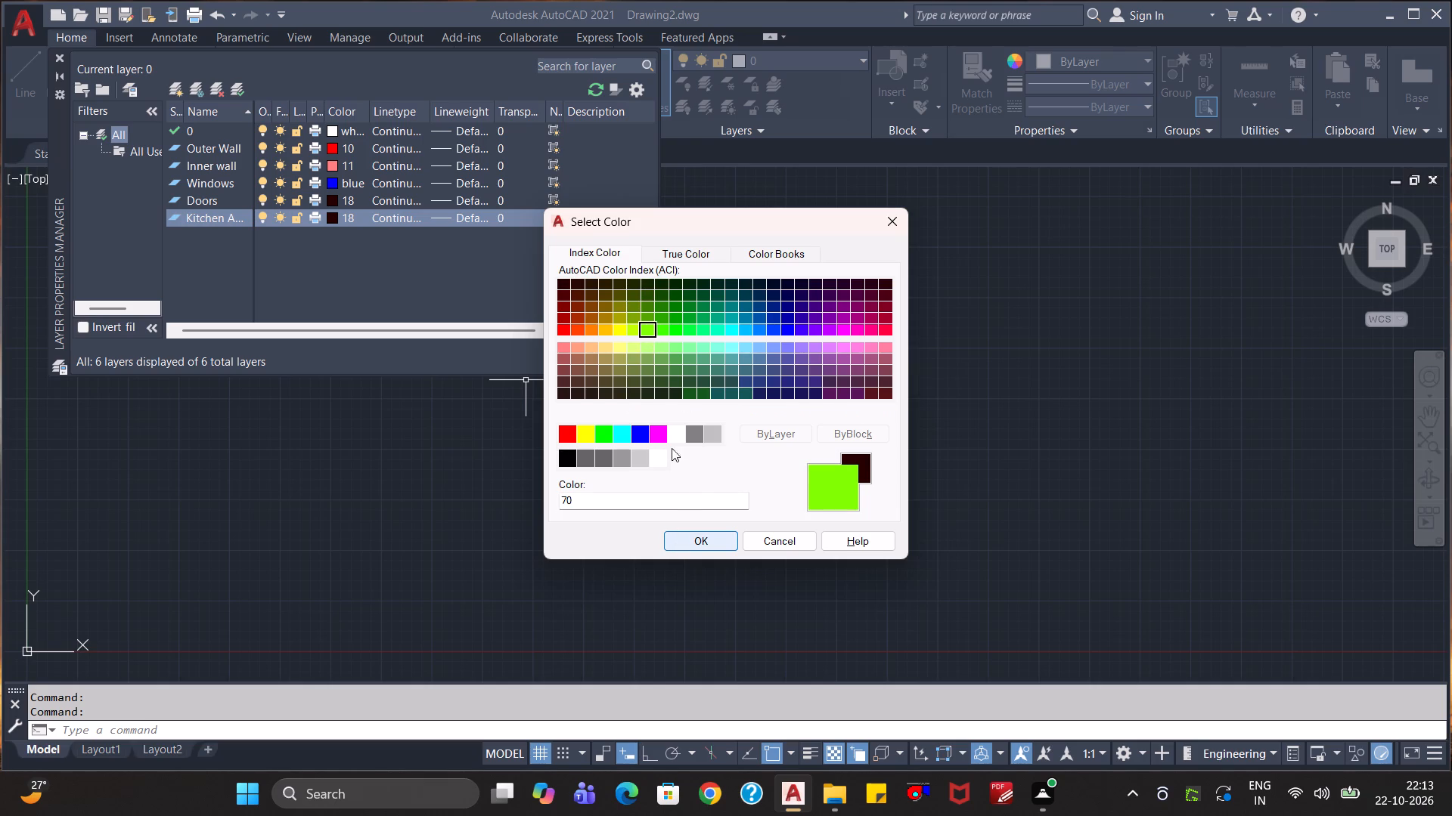
click(588, 329)
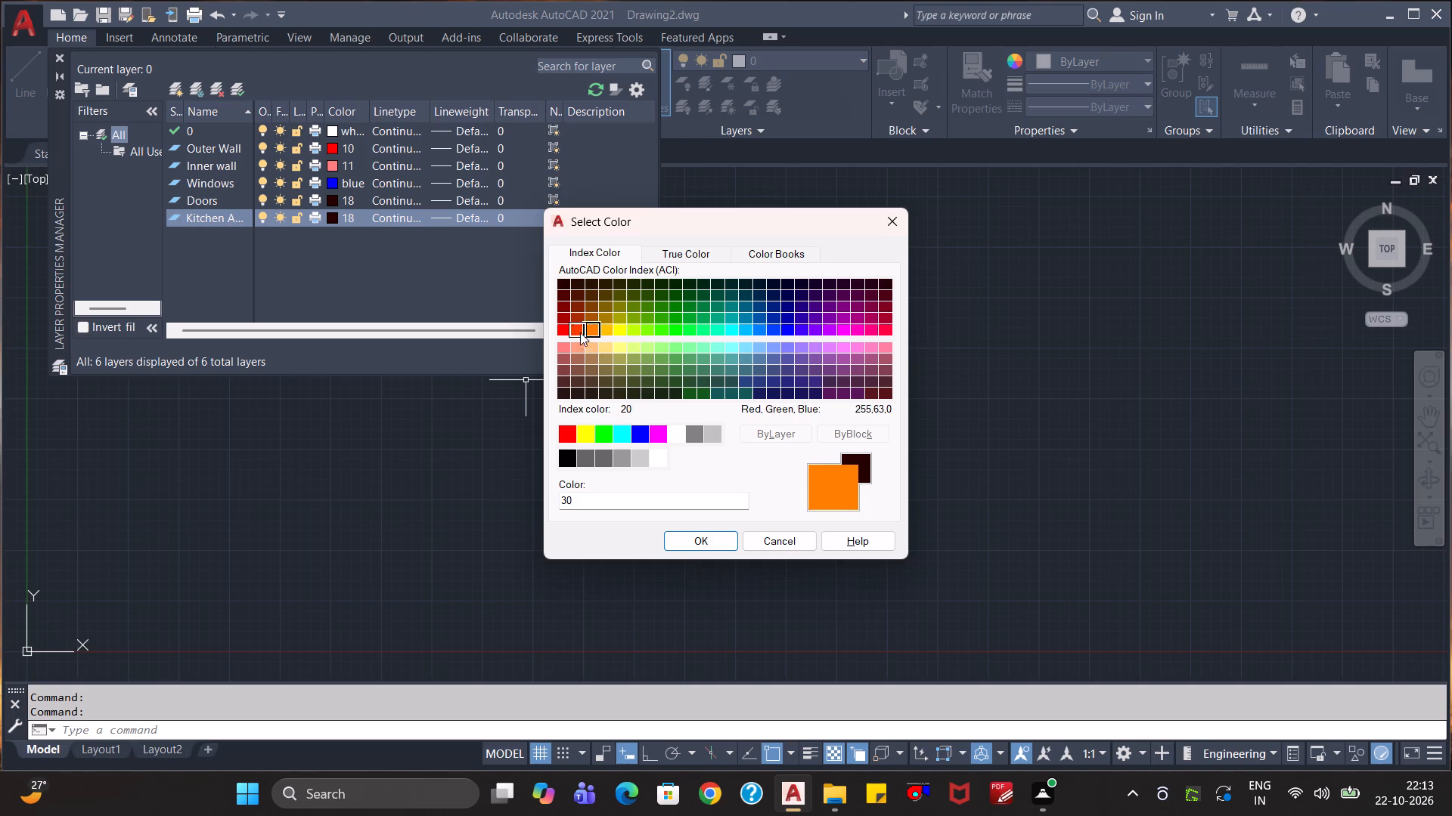
click(563, 301)
click(705, 539)
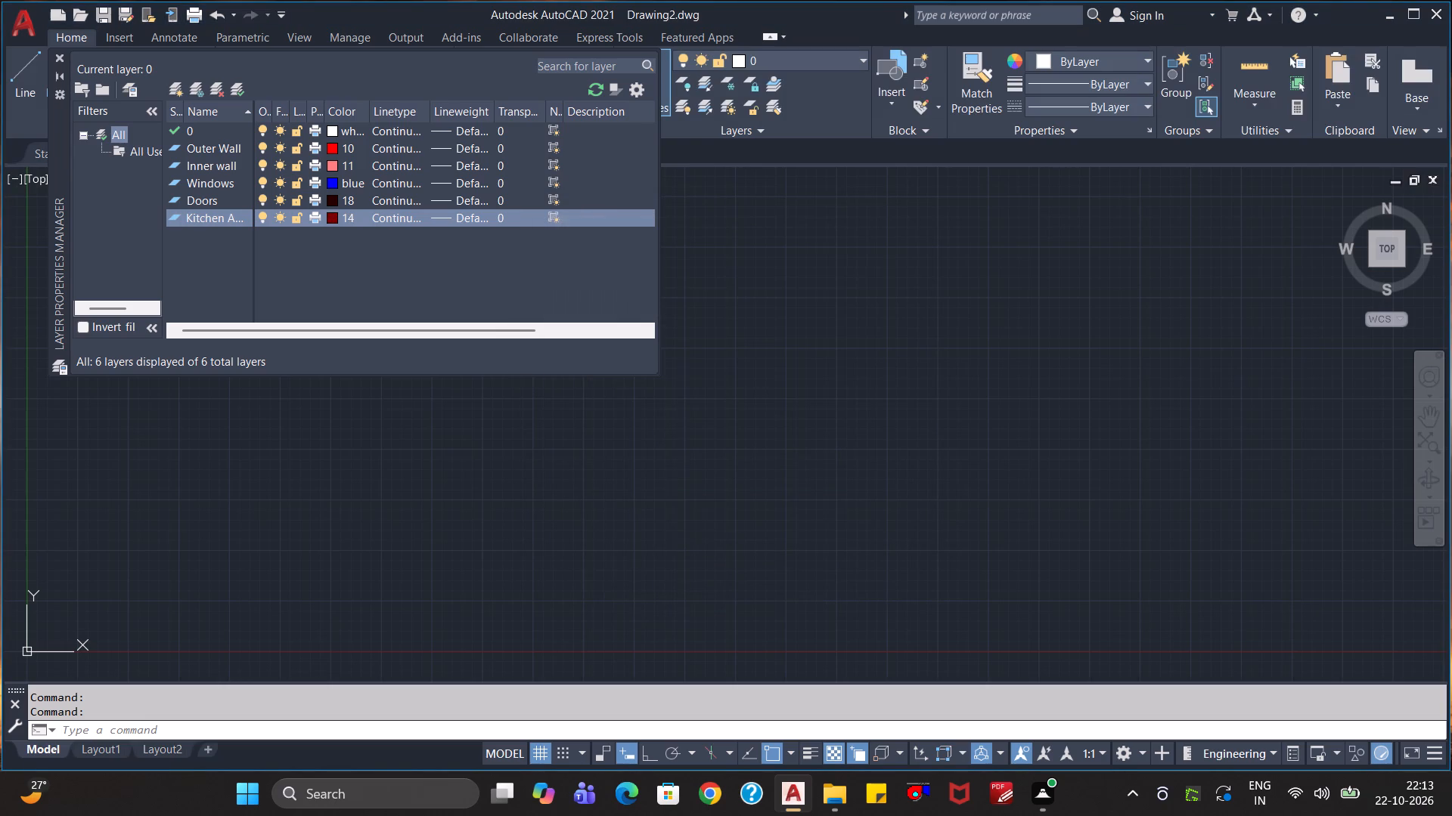
click(467, 290)
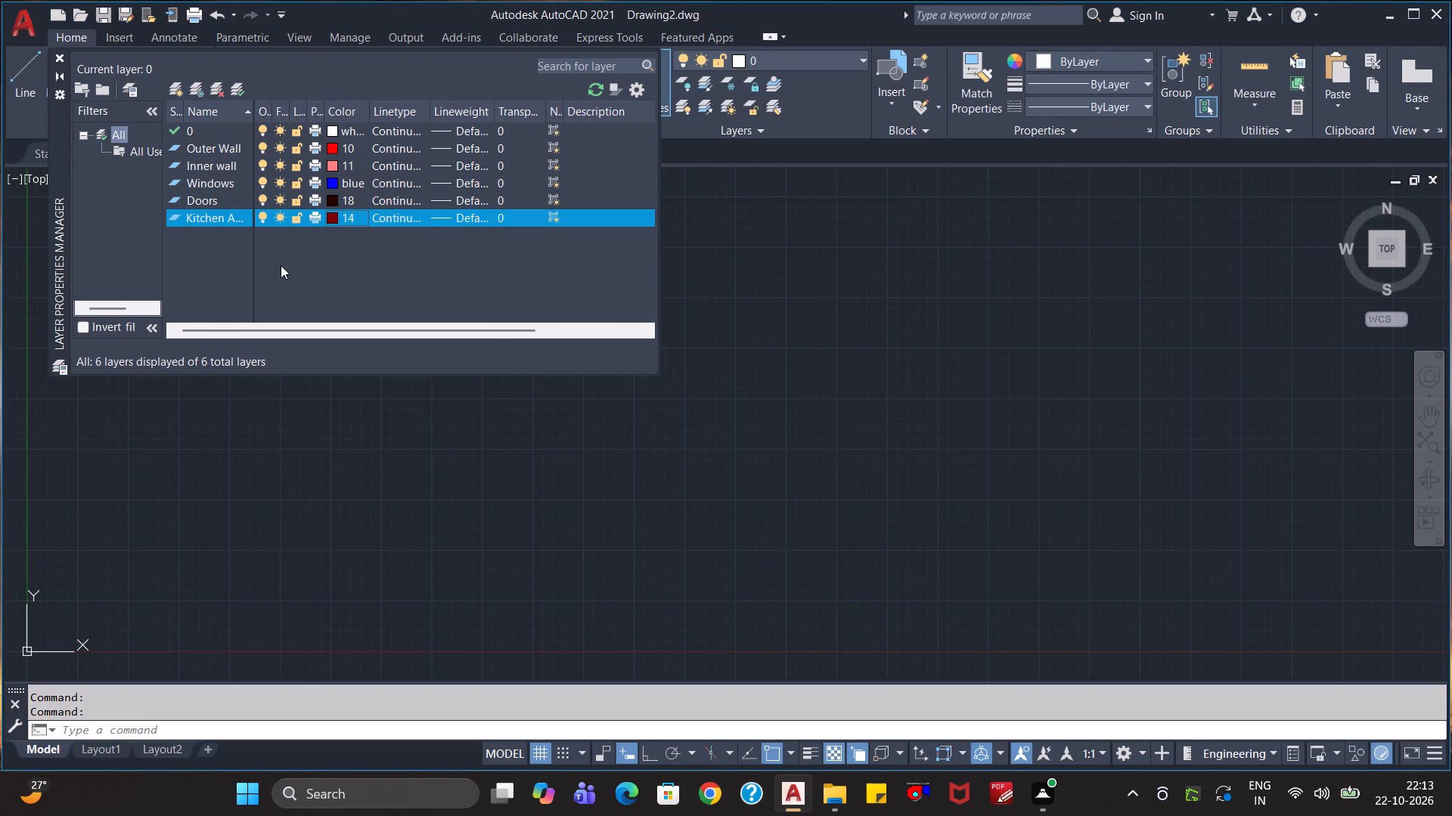
Create a new layer named Sofas.
click(177, 88)
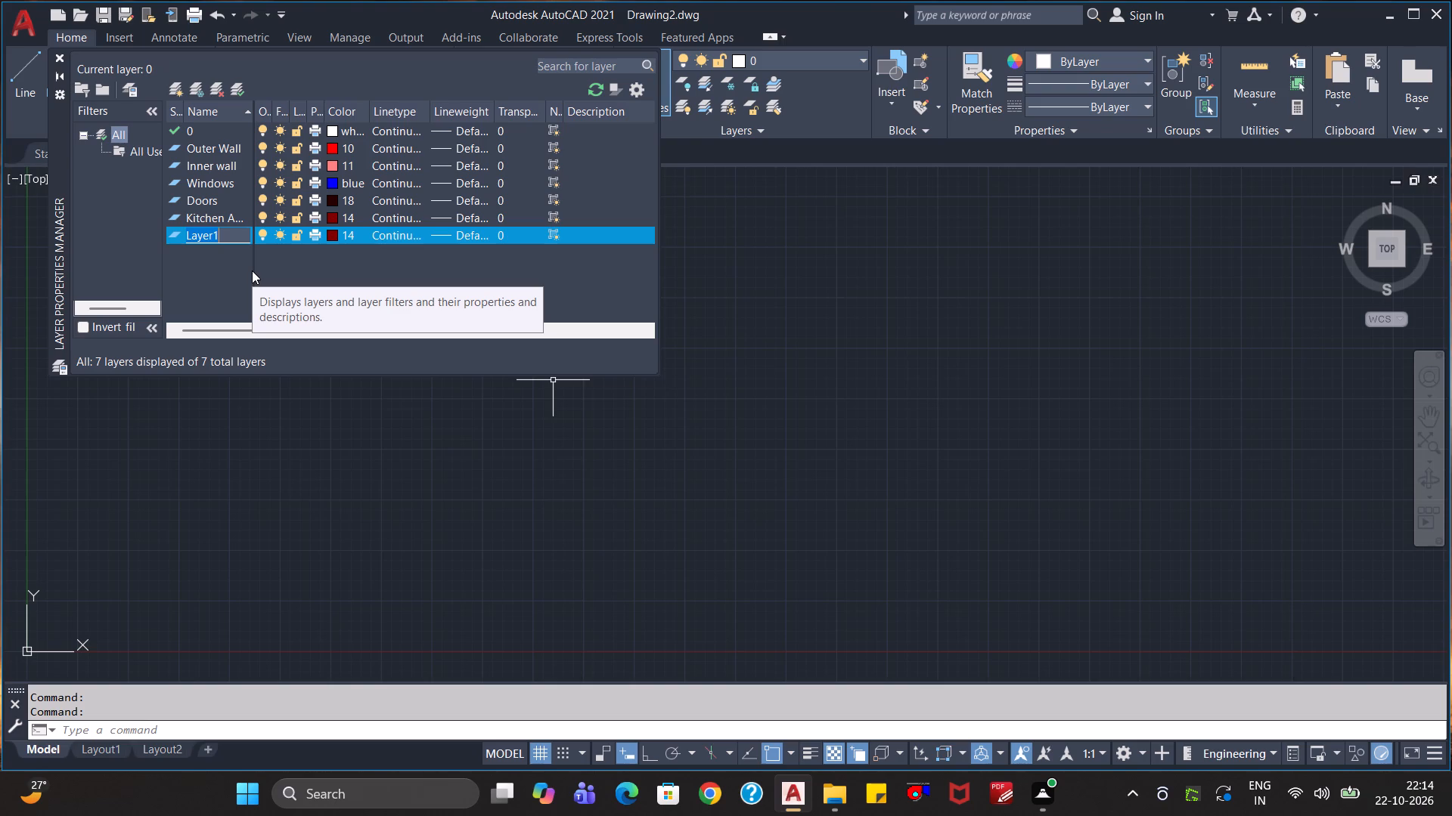
text(Furt)
key(BackSpace)
text(niture)
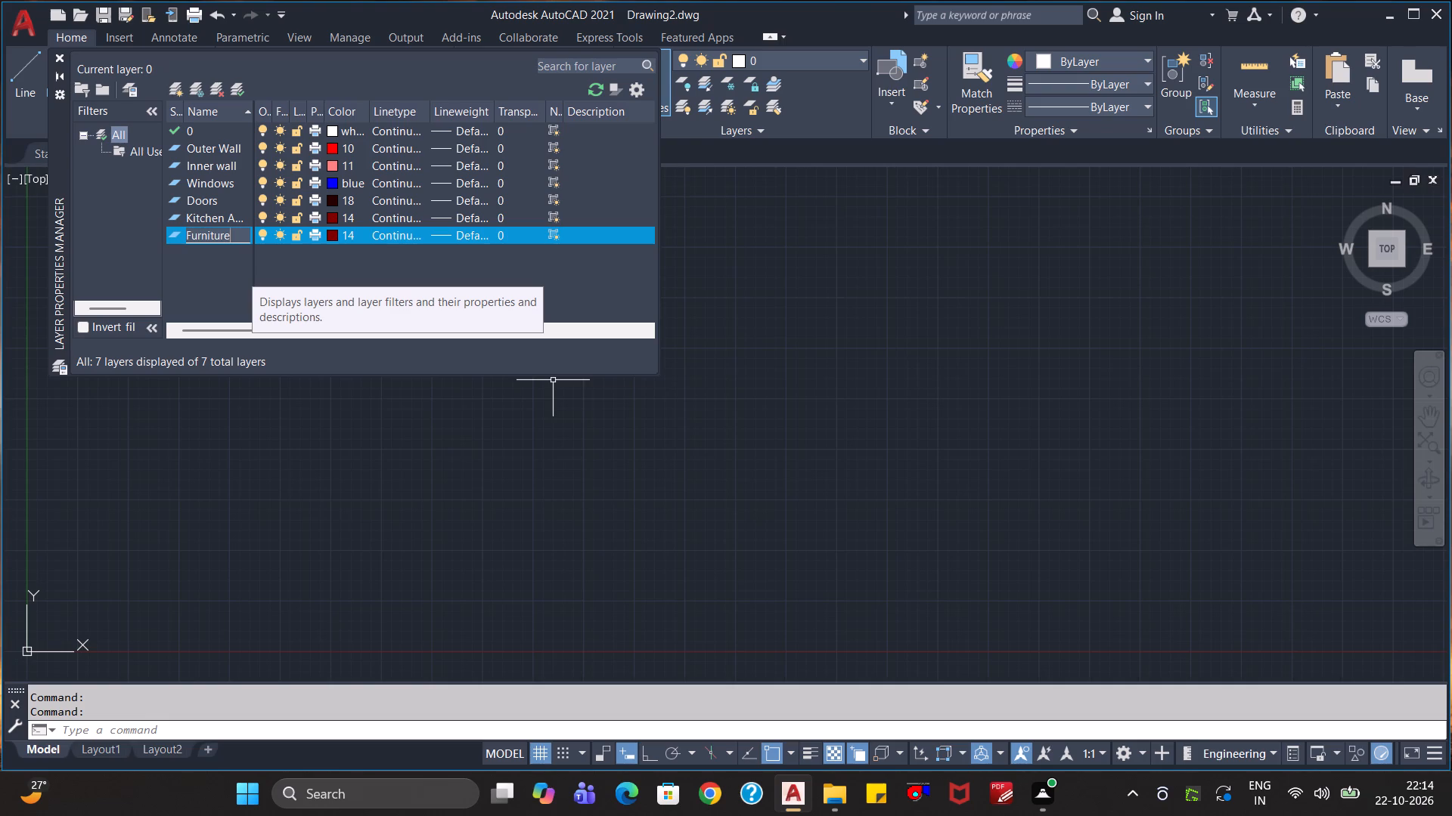
key(BackSpace)
key(BackSpace)
key(BackSpace)
key(BackSpace)
key(BackSpace)
key(BackSpace)
key(BackSpace)
key(BackSpace)
key(BackSpace)
key(BackSpace)
key(BackSpace)
key(BackSpace)
key(BackSpace)
key(BackSpace)
text(Sofa)
key(s)
click(333, 271)
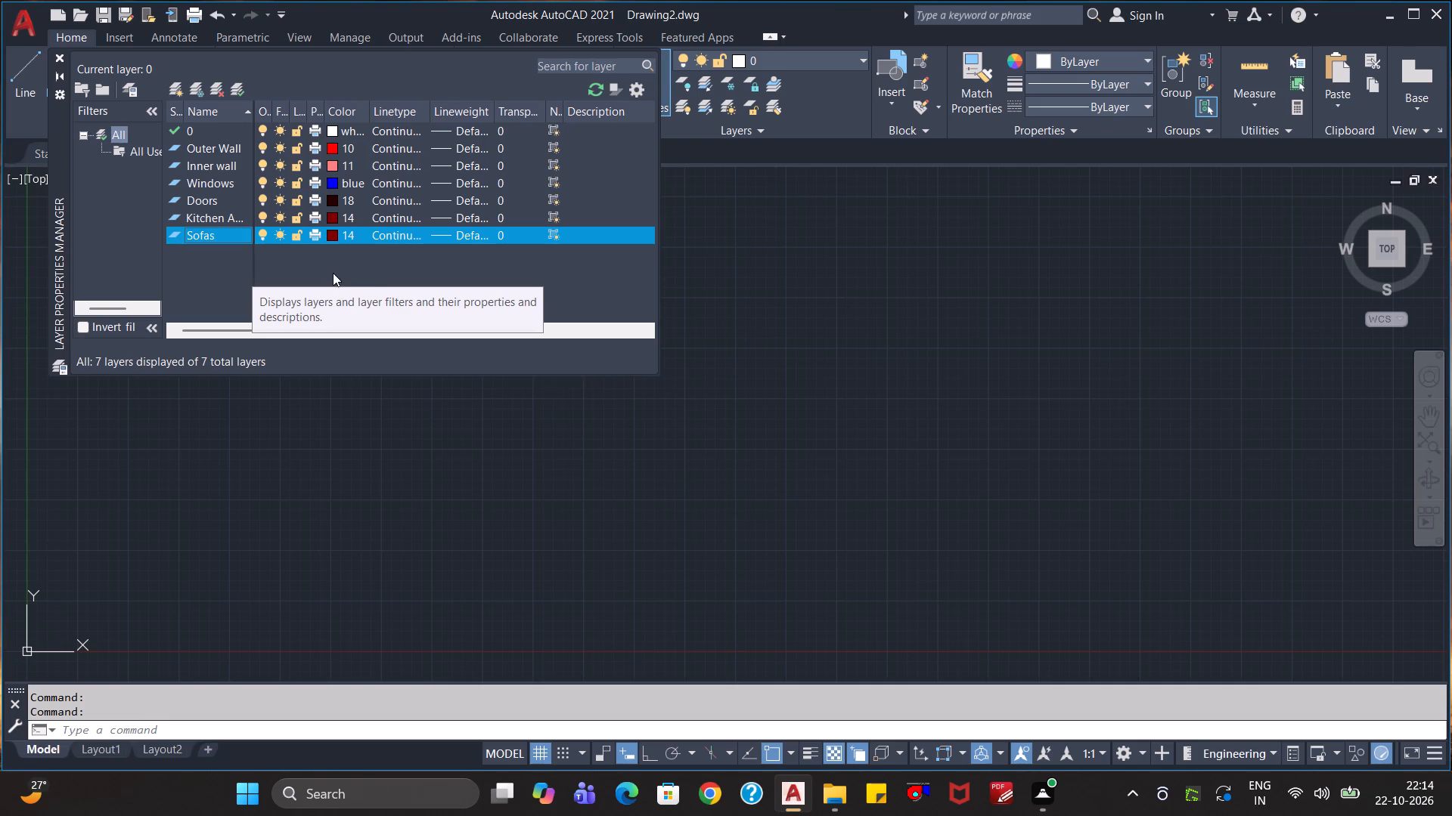
Set the Sofas layer's color to DIC 9 from the DIC COLOR GUIDE(R) color book.
click(330, 236)
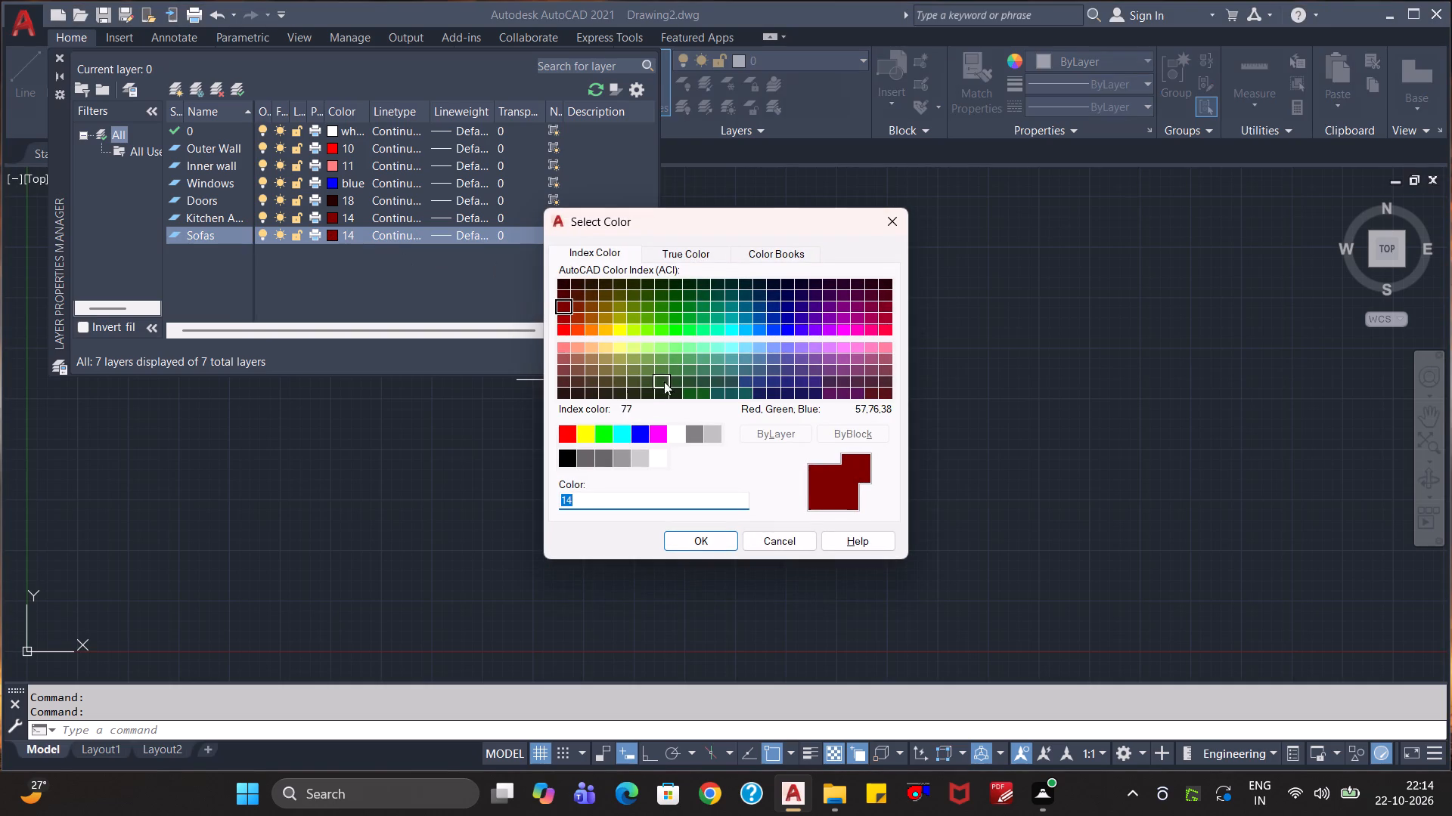
click(695, 258)
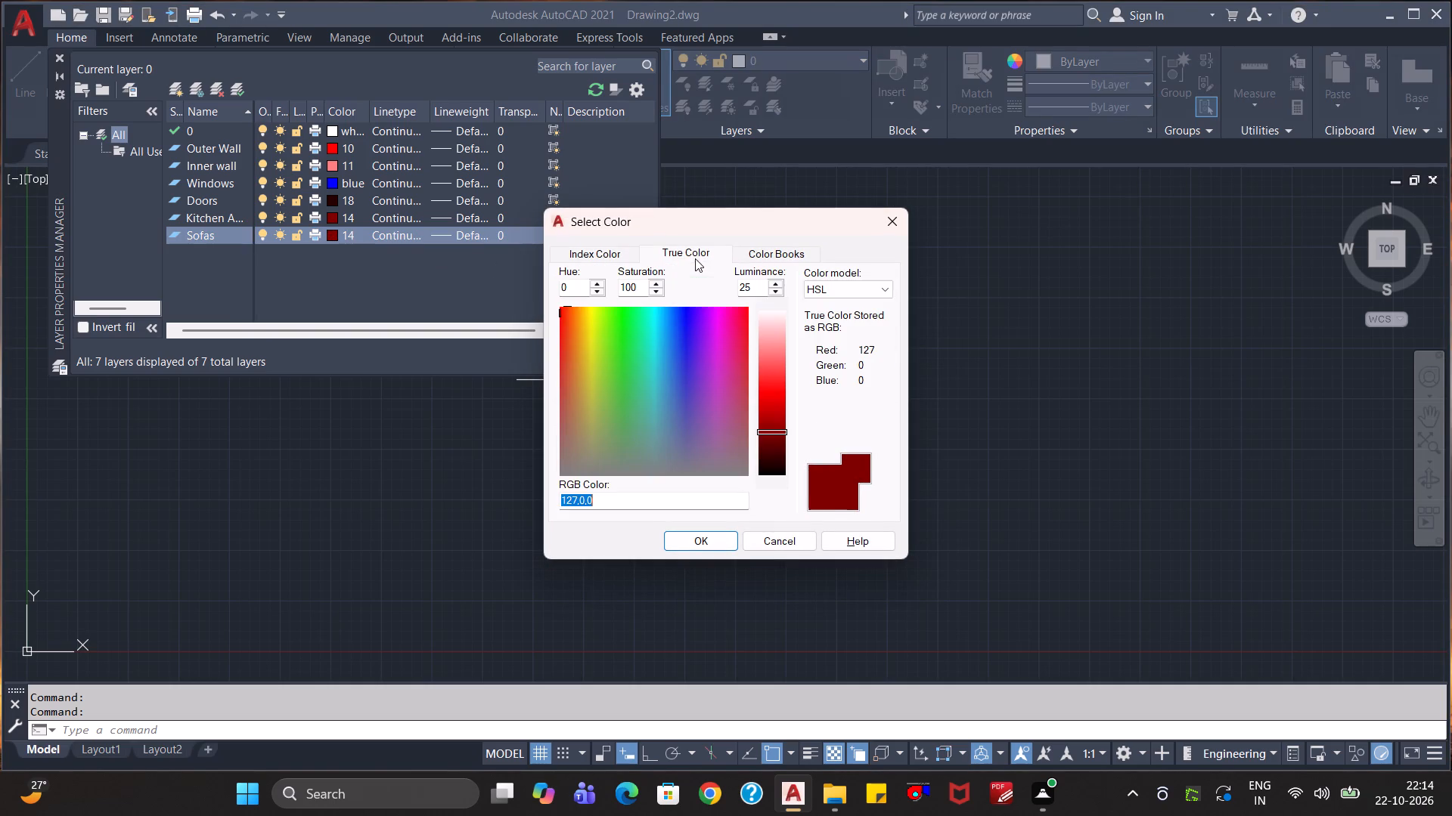
click(747, 252)
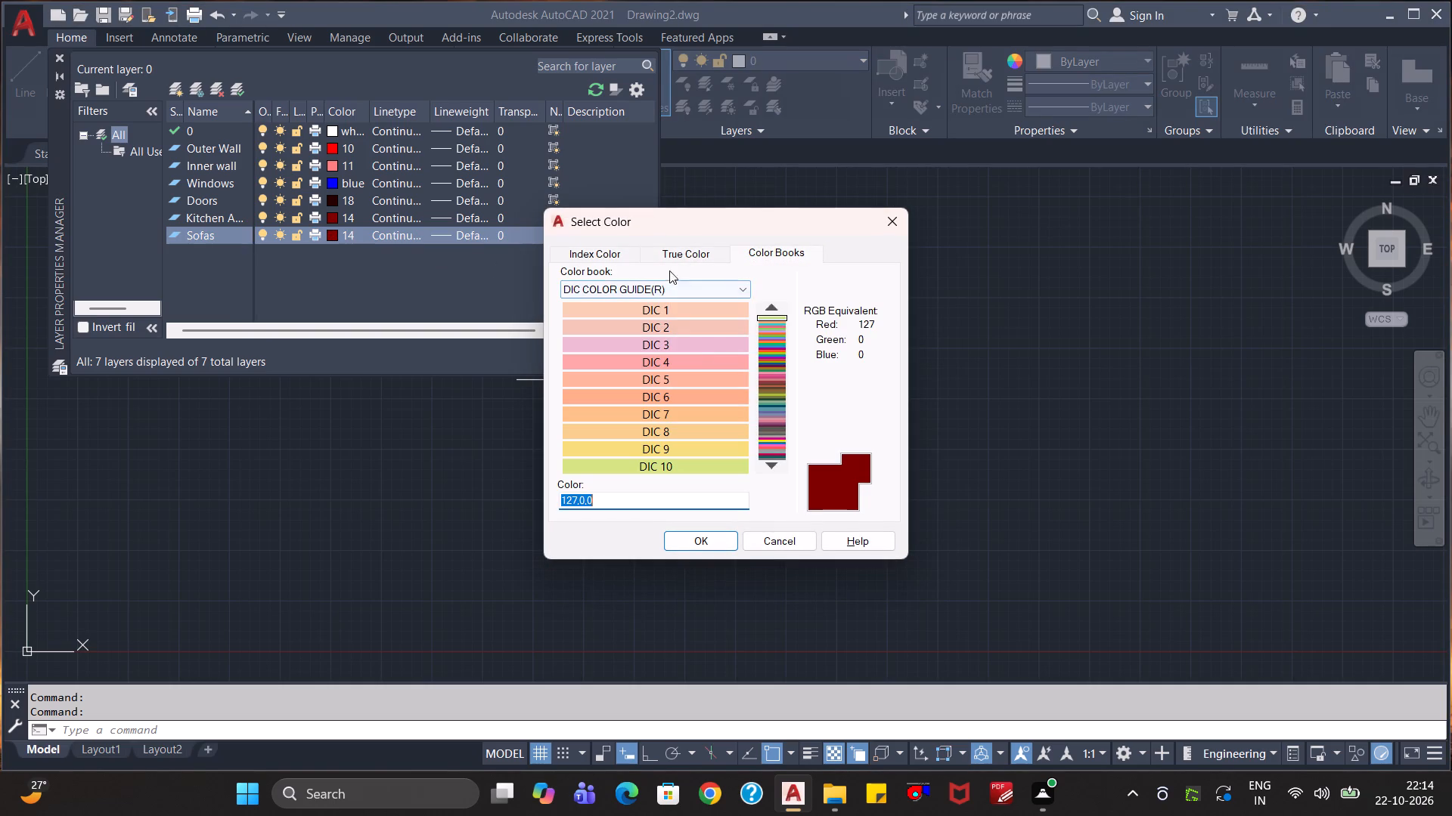
scroll(690, 359, down, 6)
click(670, 449)
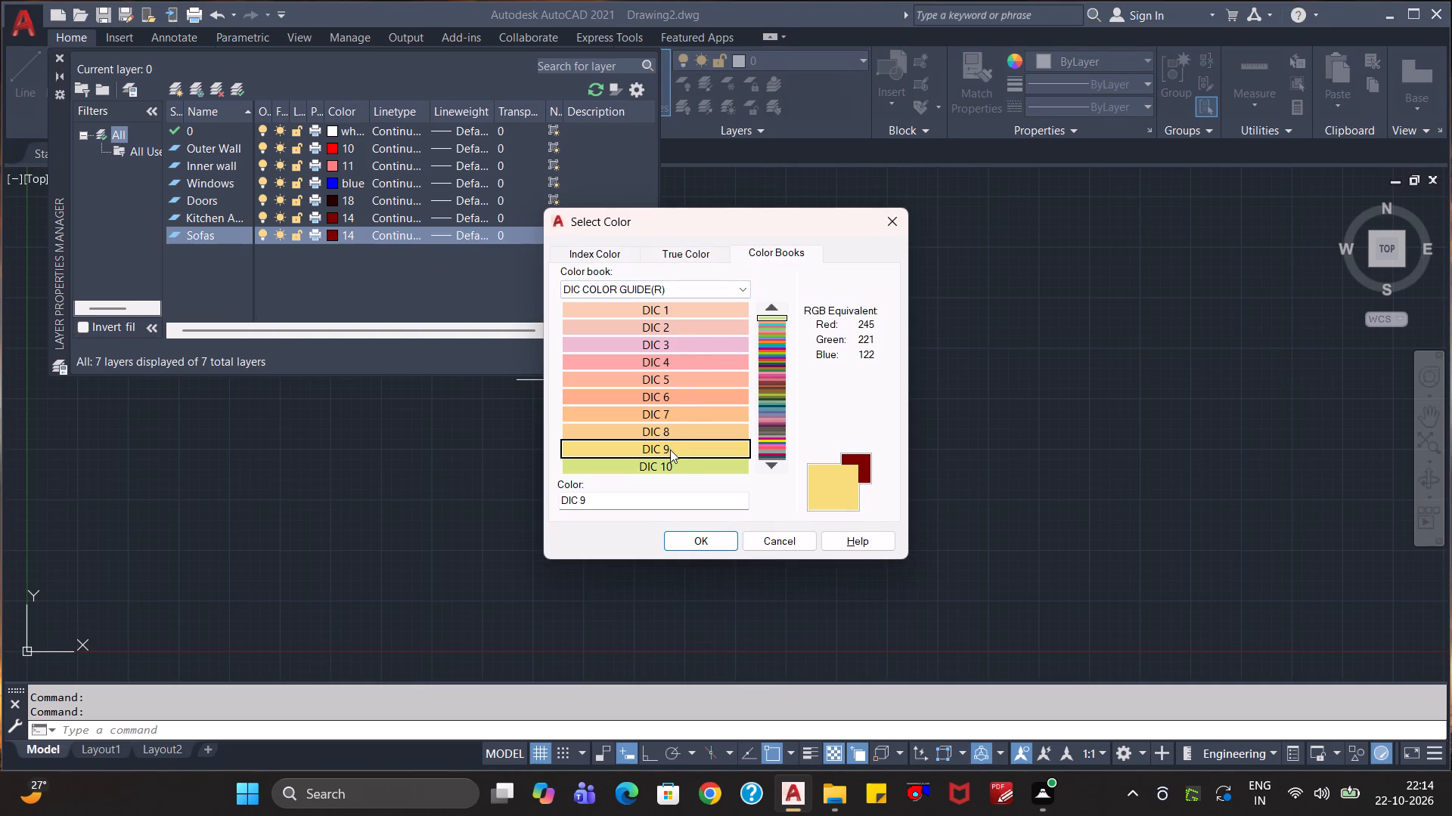
click(694, 542)
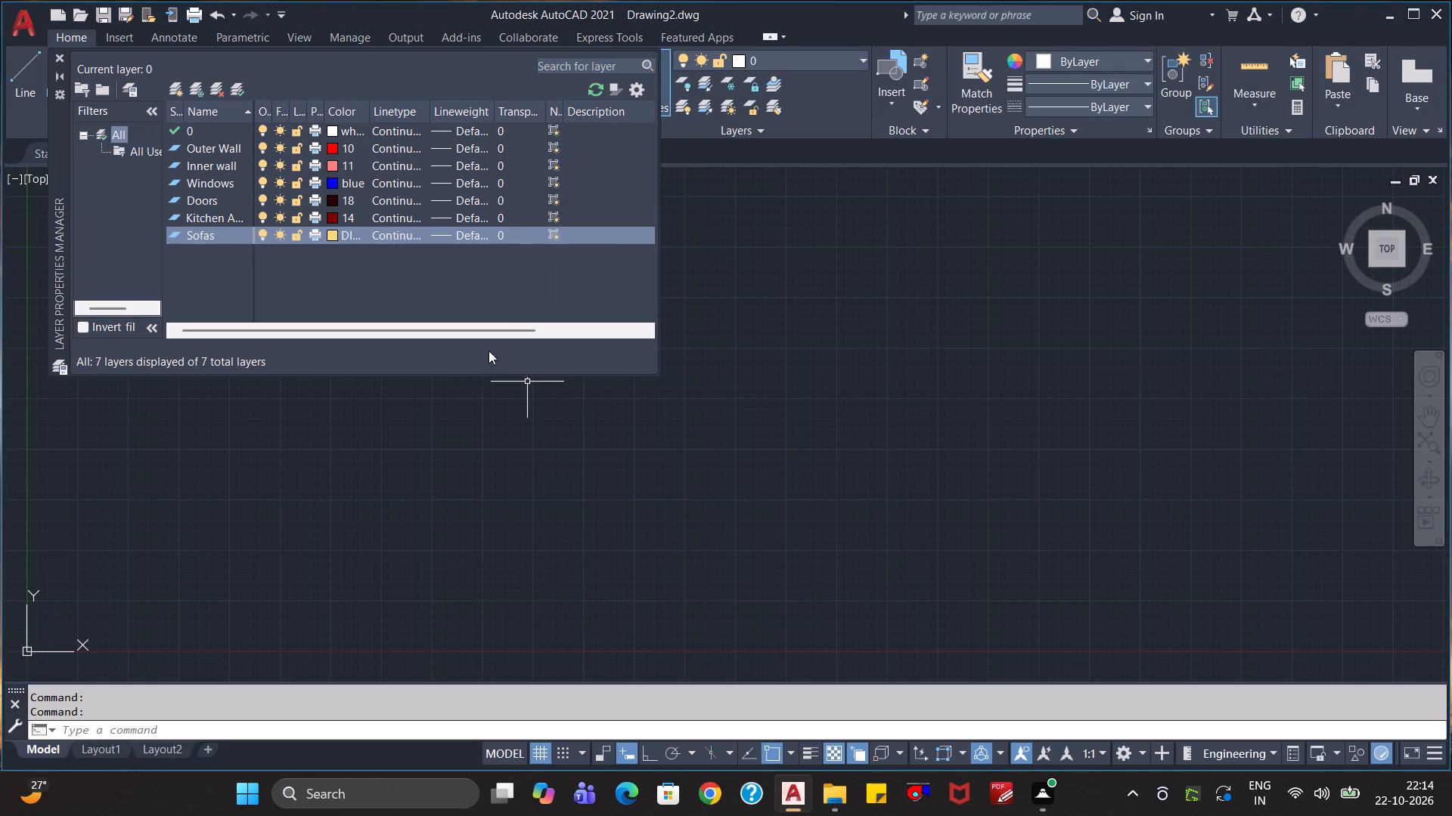
click(353, 264)
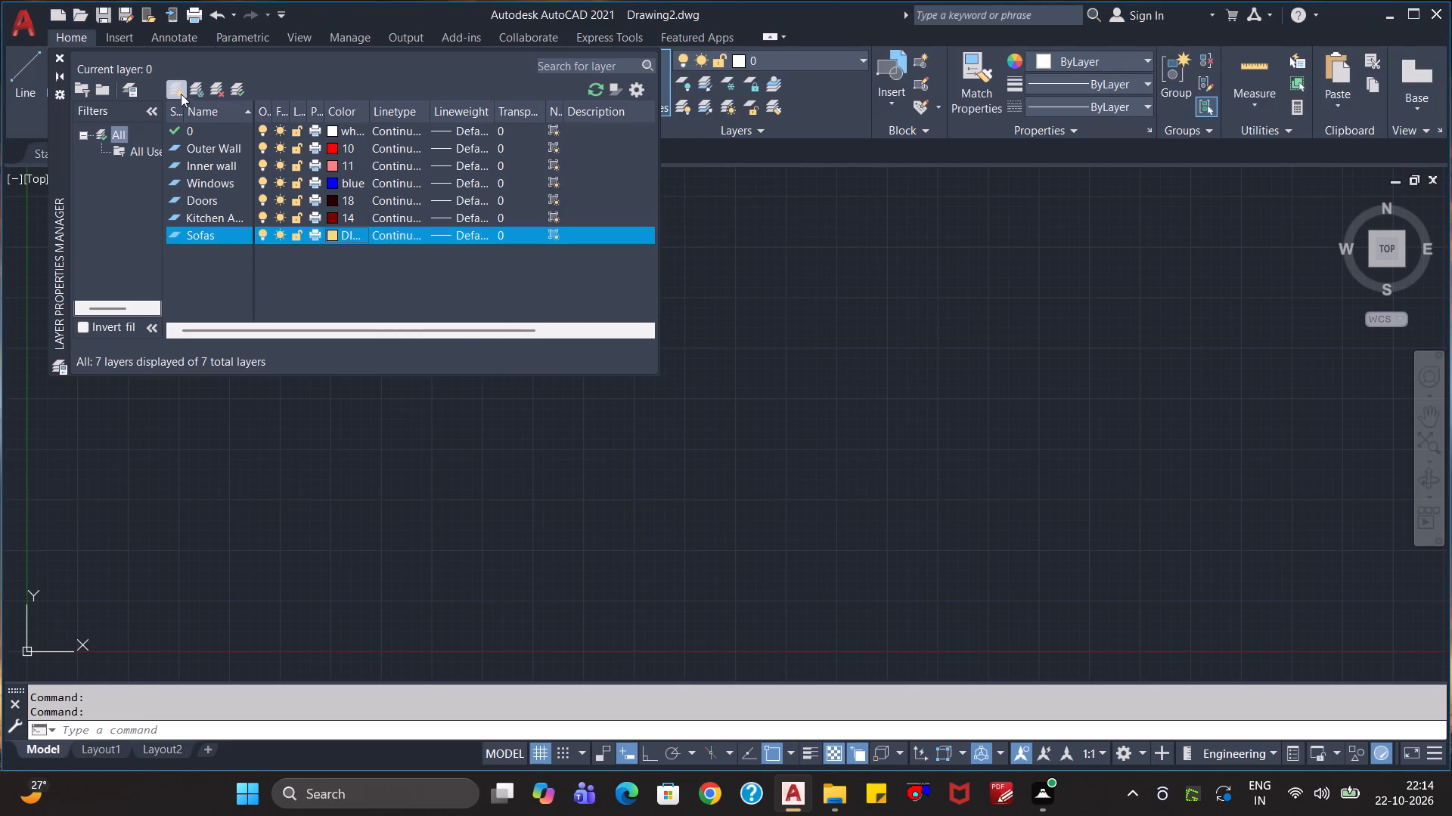
Create a layer named Beds and give it the green color DIC 38 from the DIC COLOR GUIDE(R) color book.
click(181, 91)
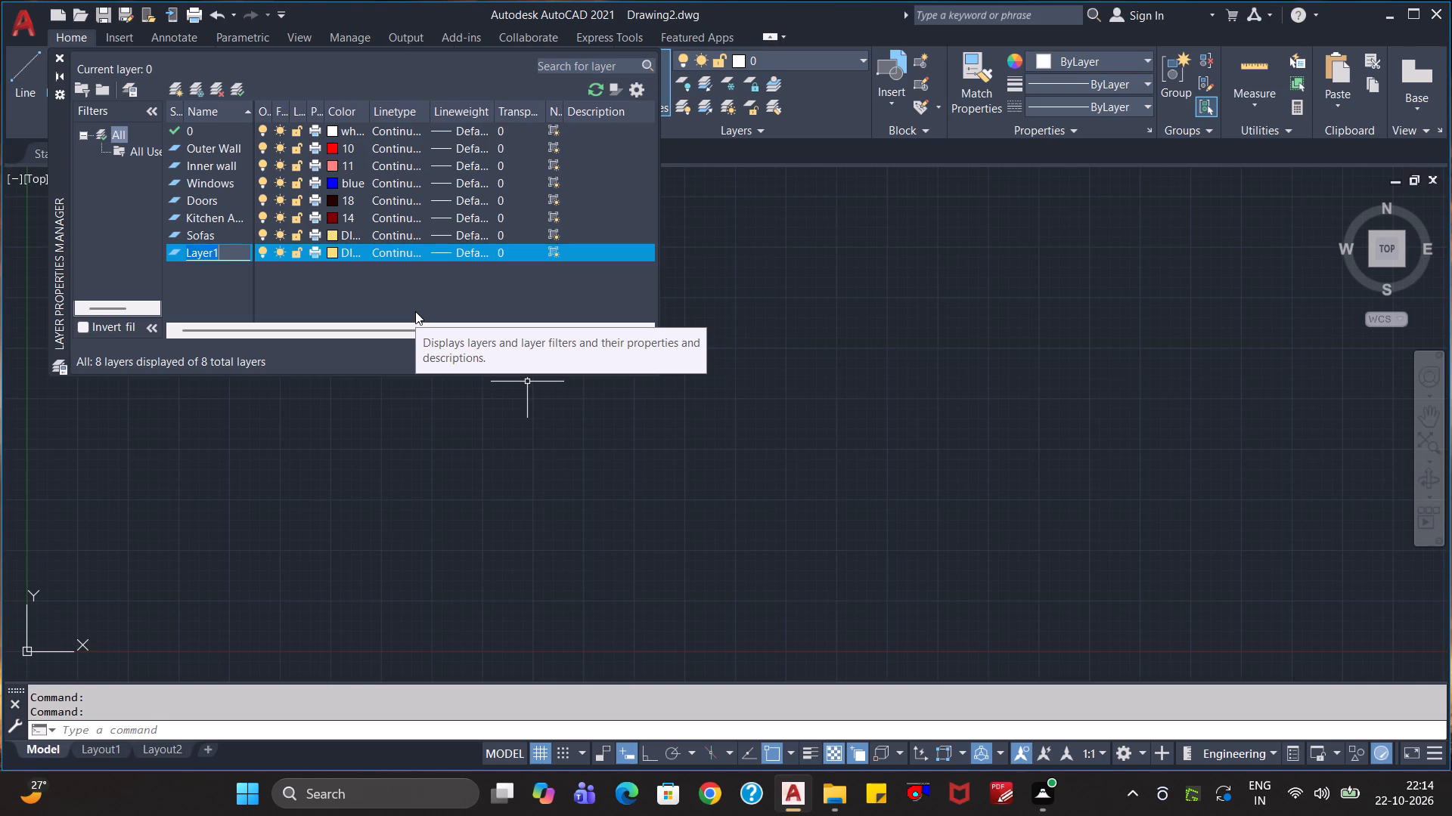
text(Beds)
key(Return)
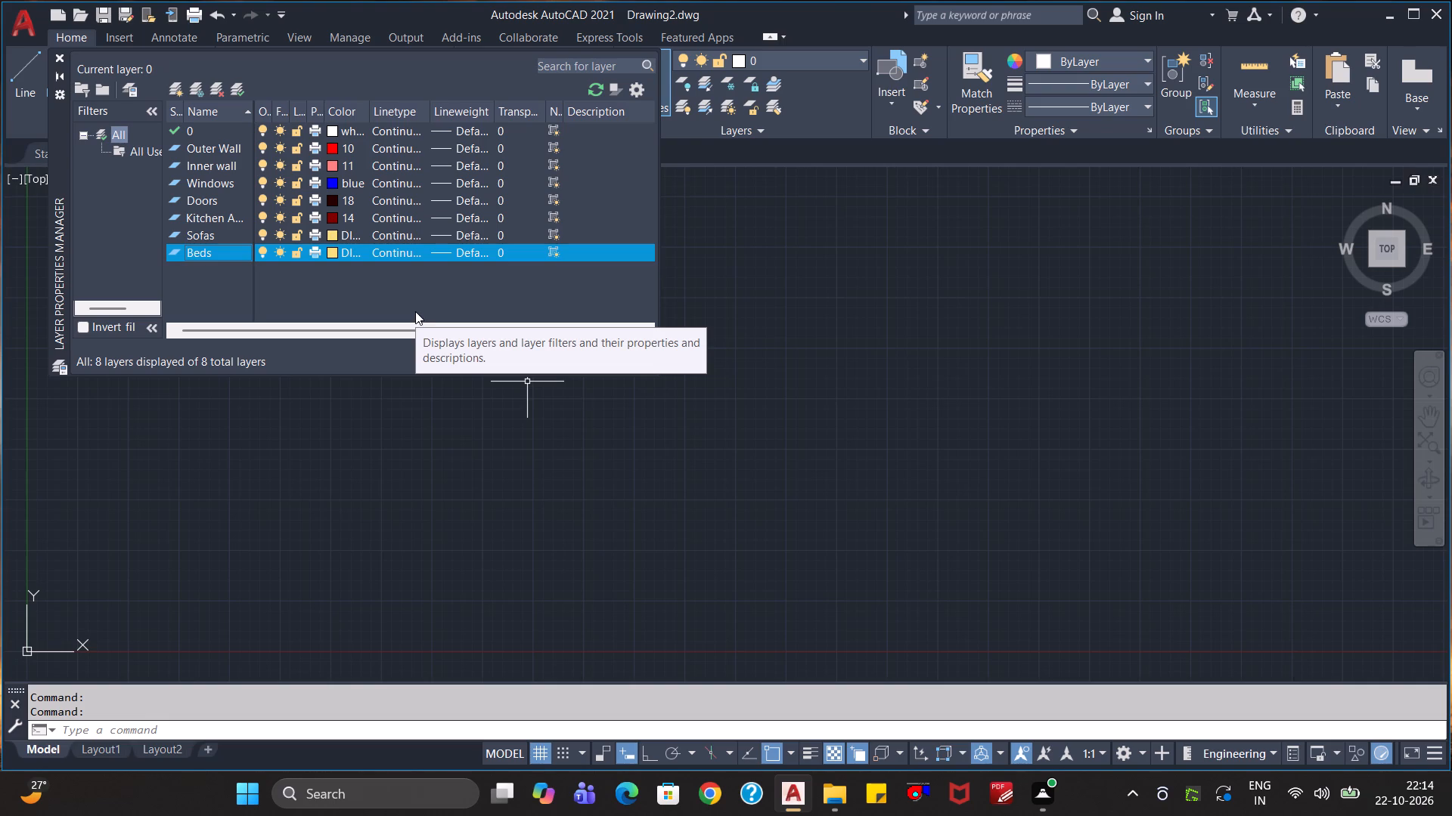
click(334, 246)
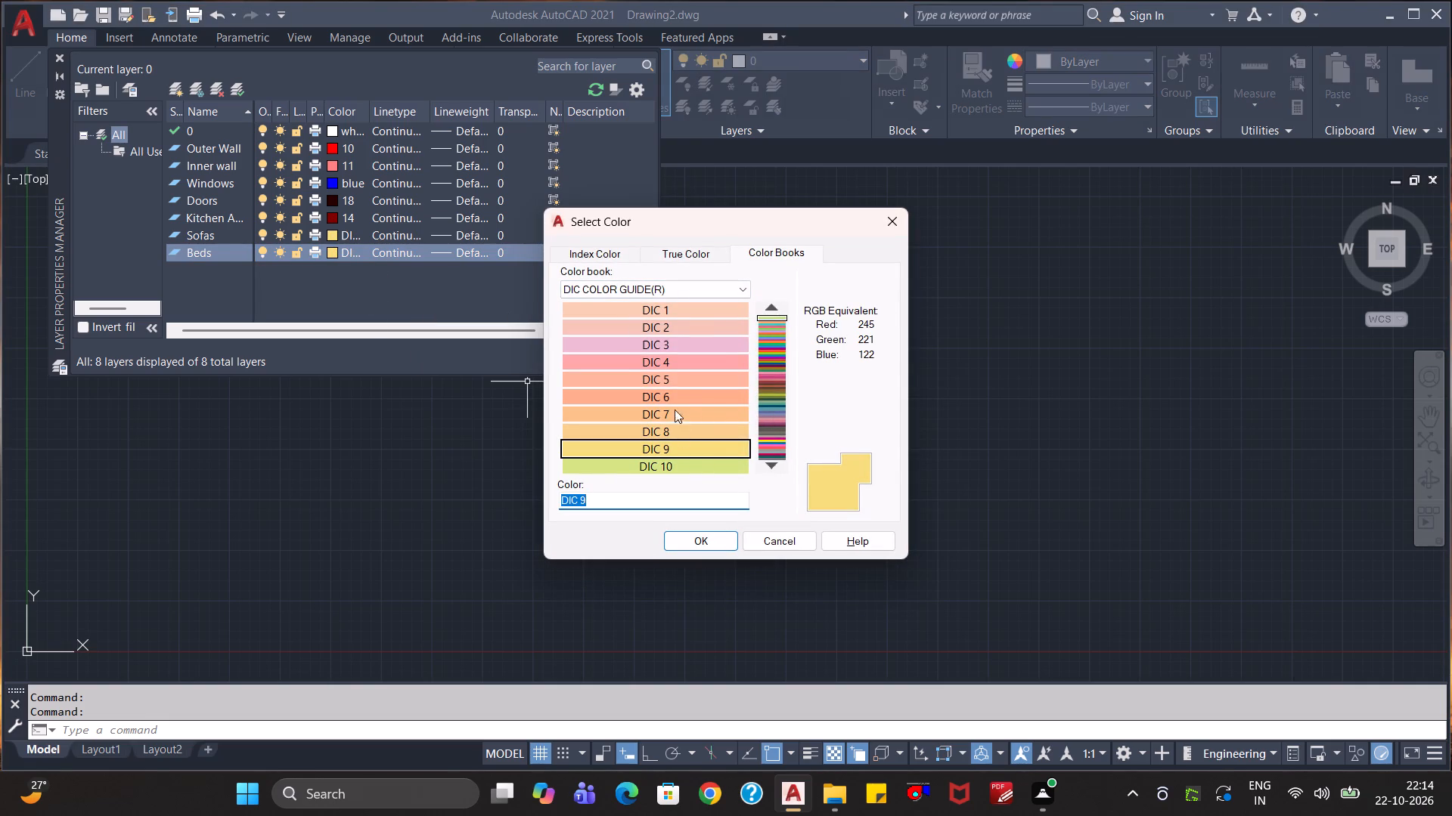
double_click(776, 462)
click(776, 462)
click(776, 462)
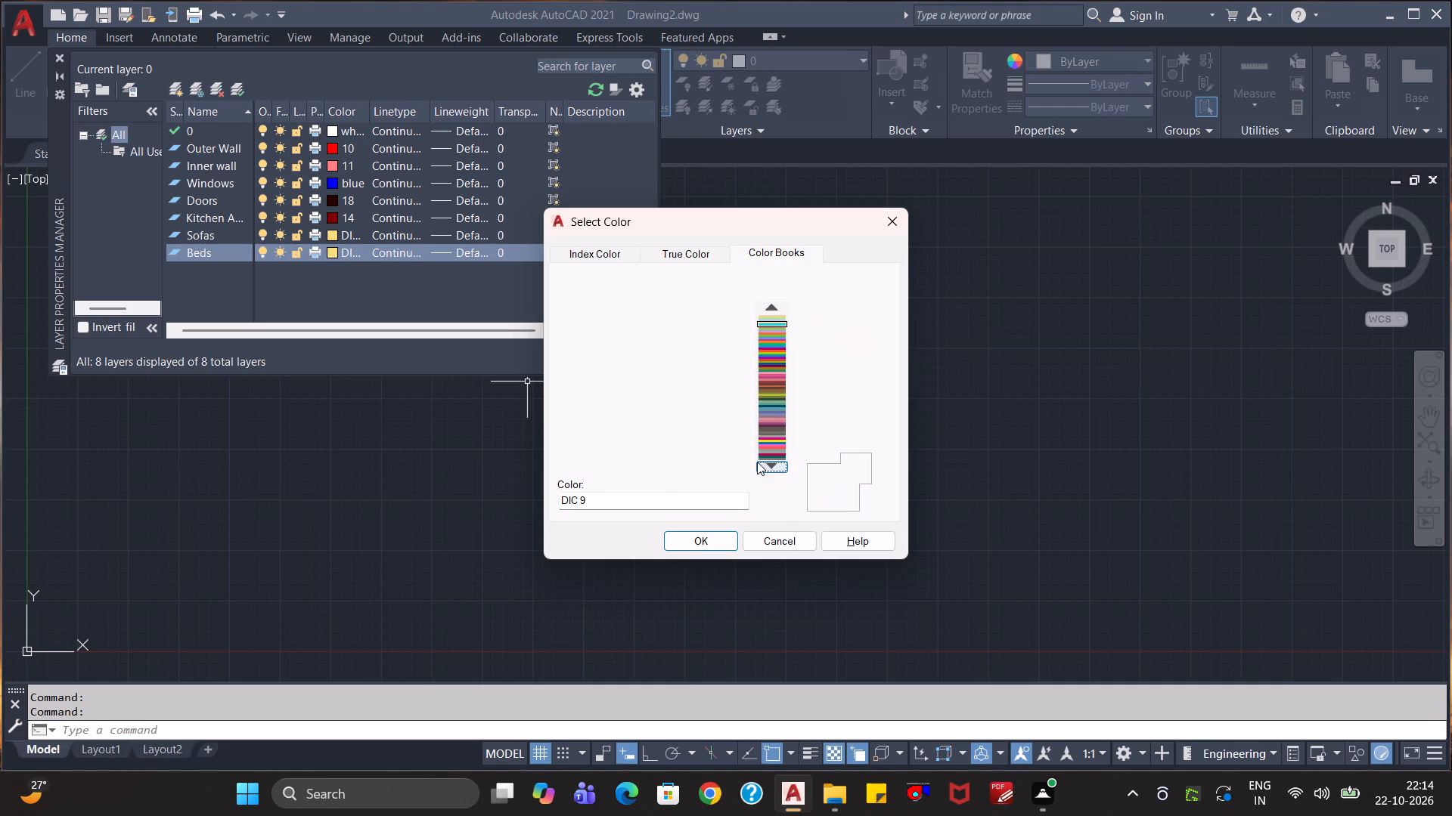
click(710, 429)
click(685, 546)
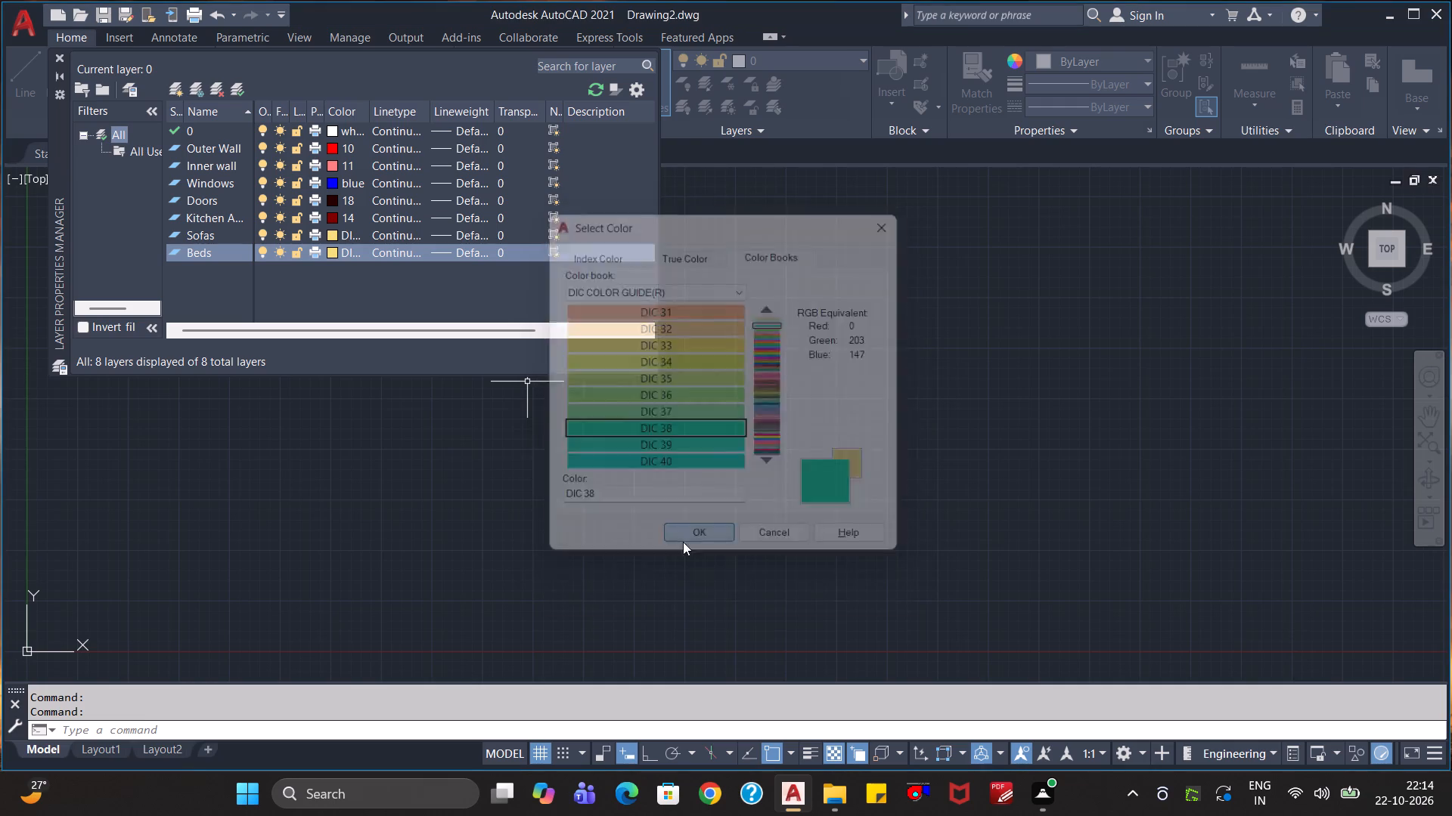
click(504, 292)
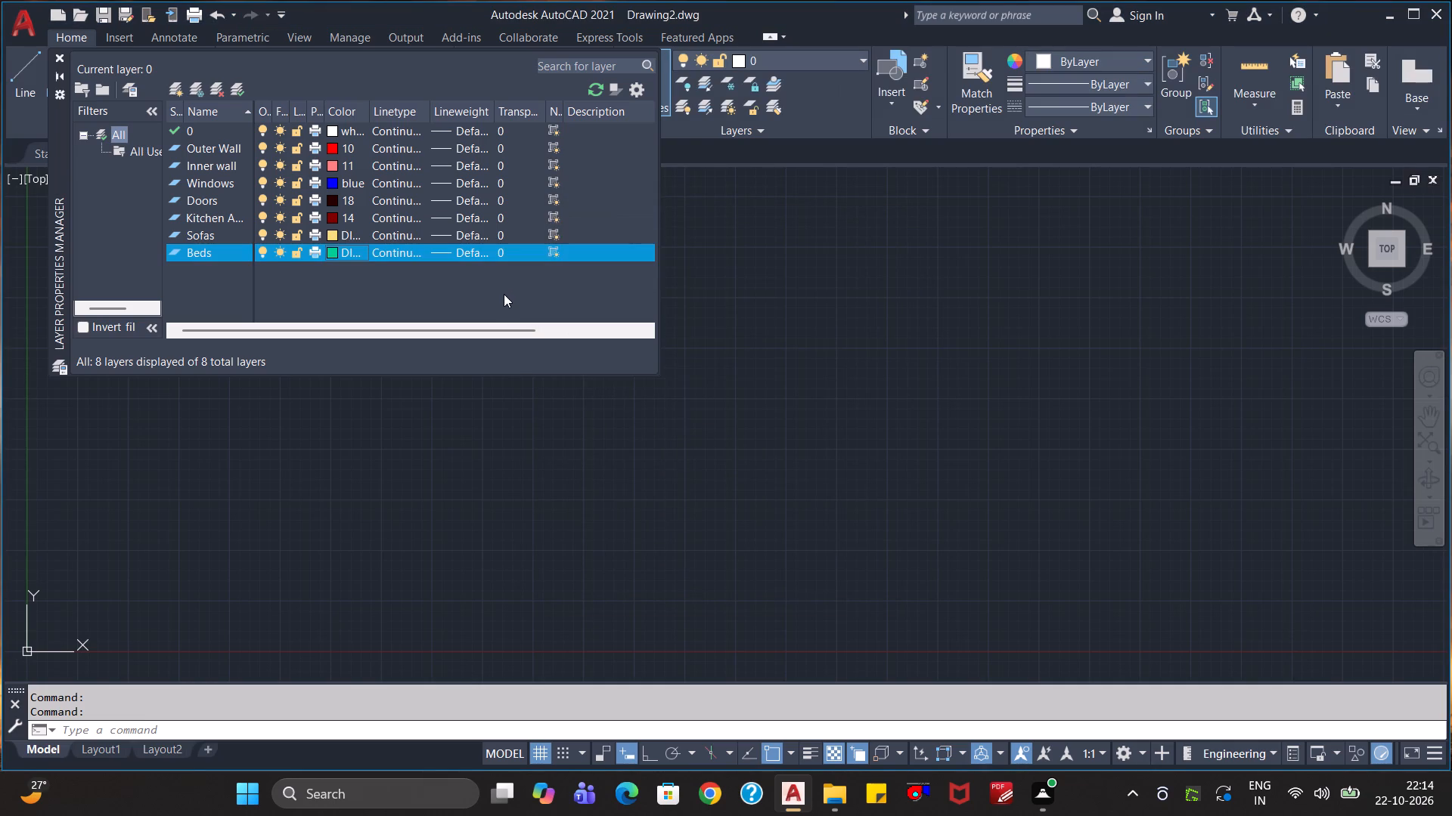
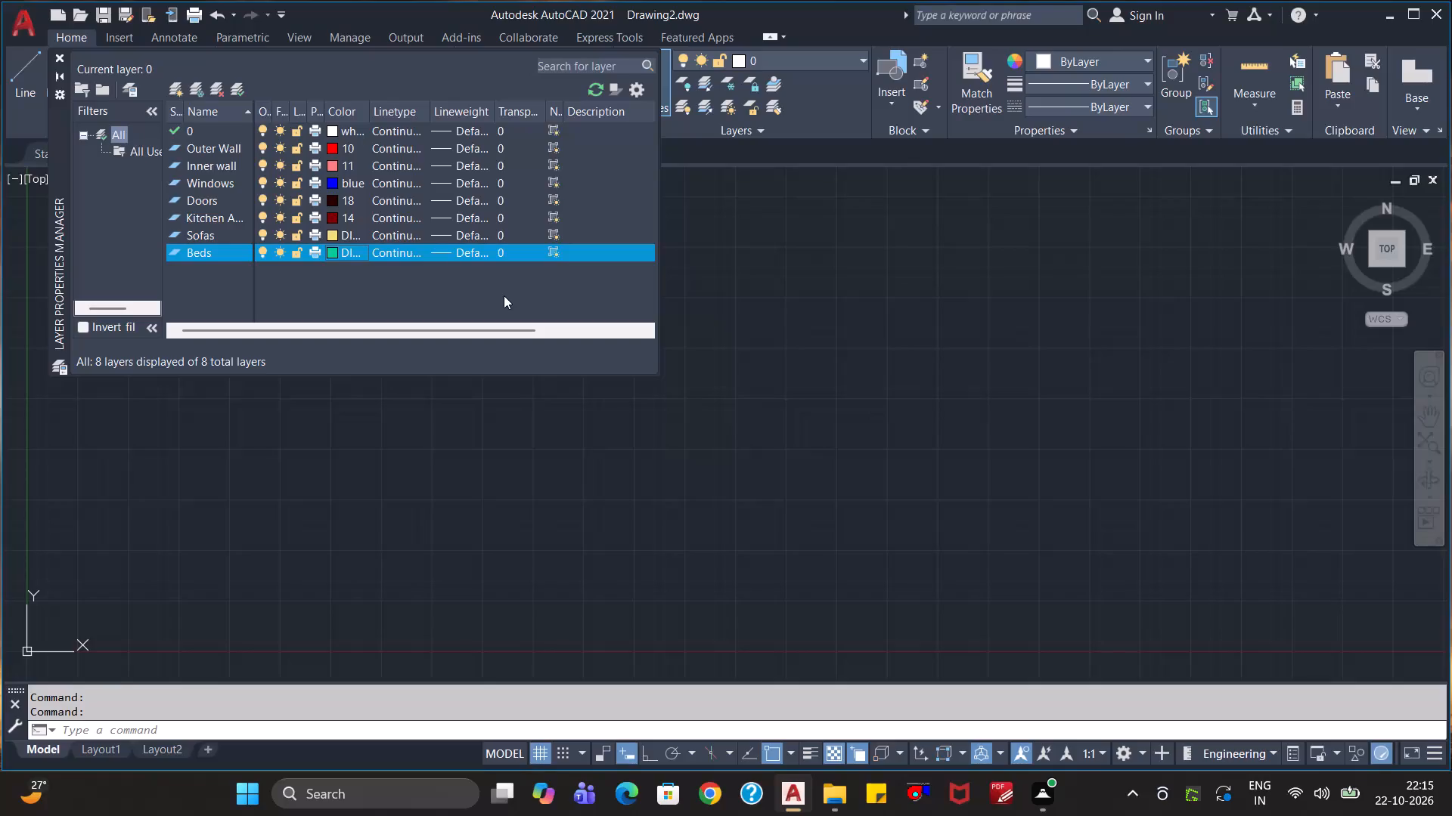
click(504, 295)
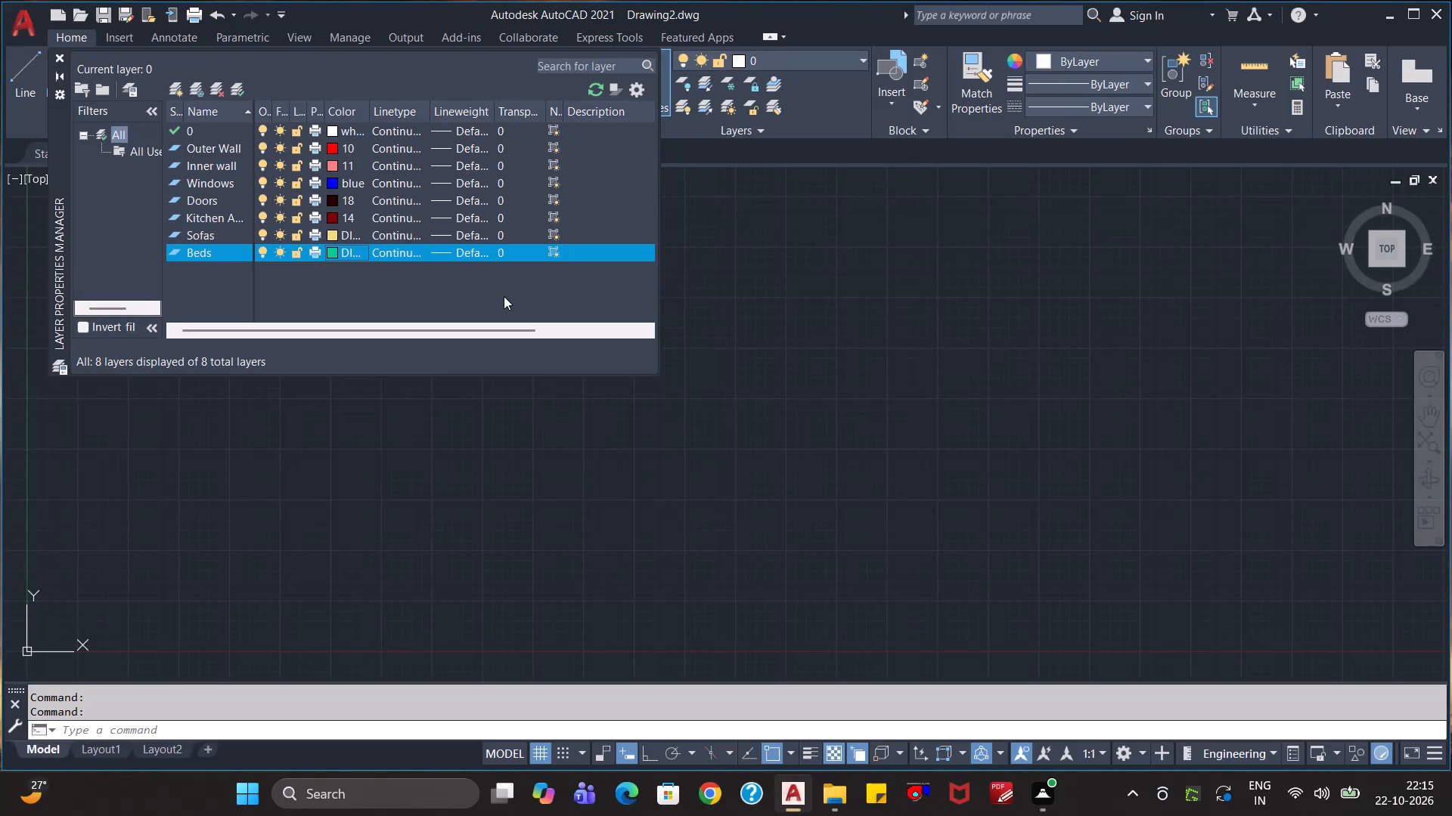
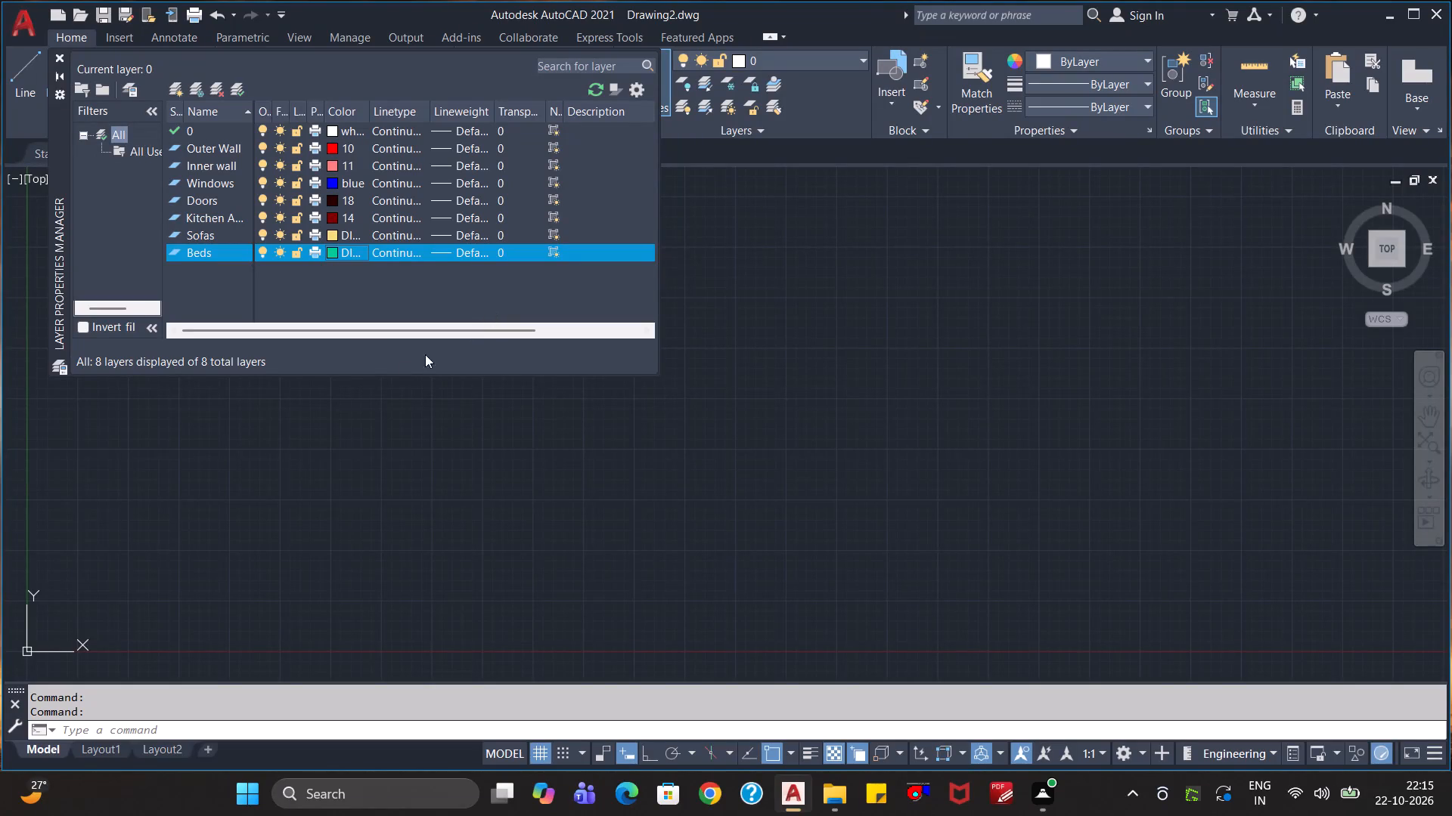
Create a new layer named Sink below the Beds layer.
click(388, 288)
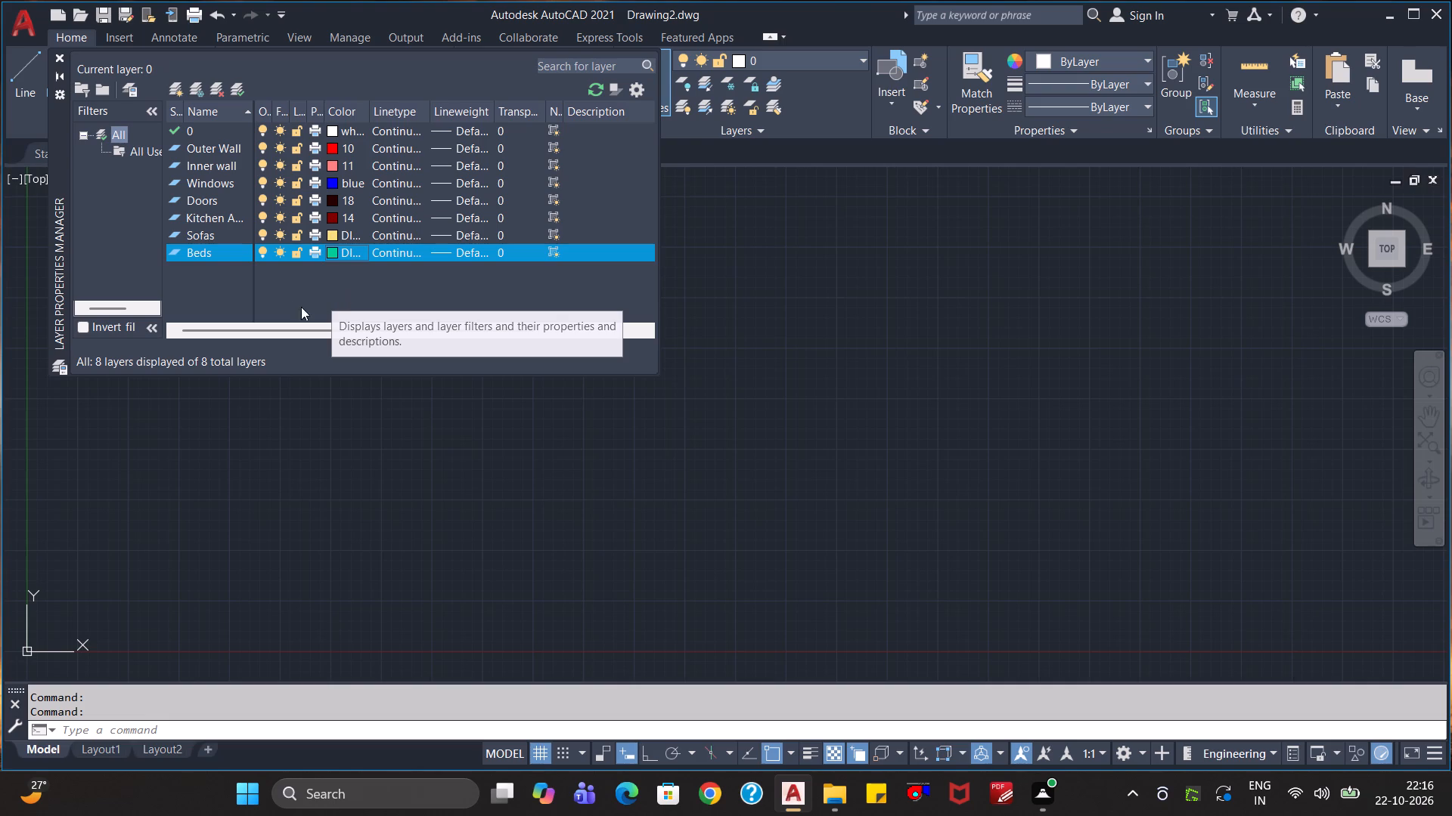
click(173, 83)
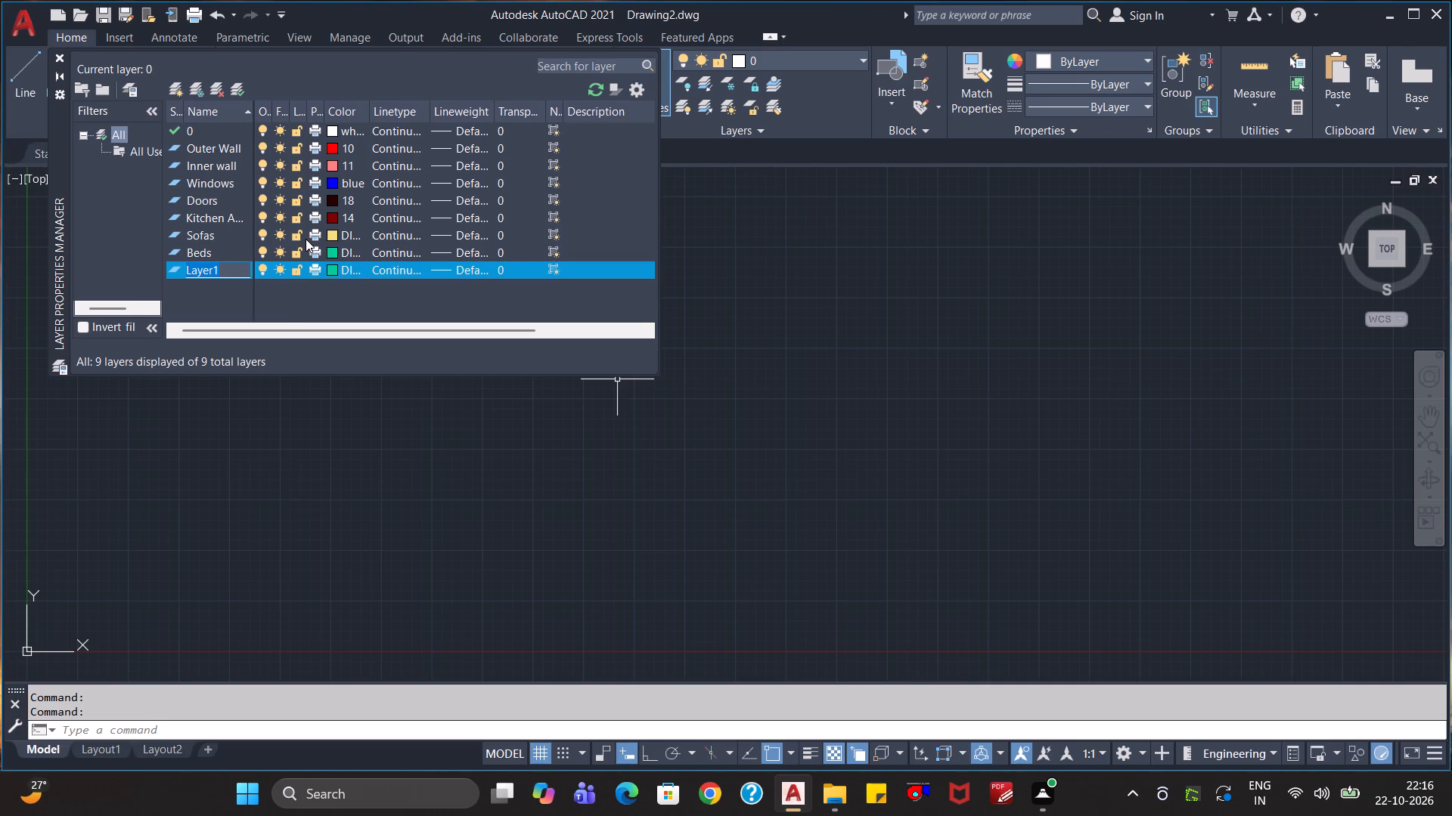
key(shift+s)
key(i)
key(n)
key(k)
key(Return)
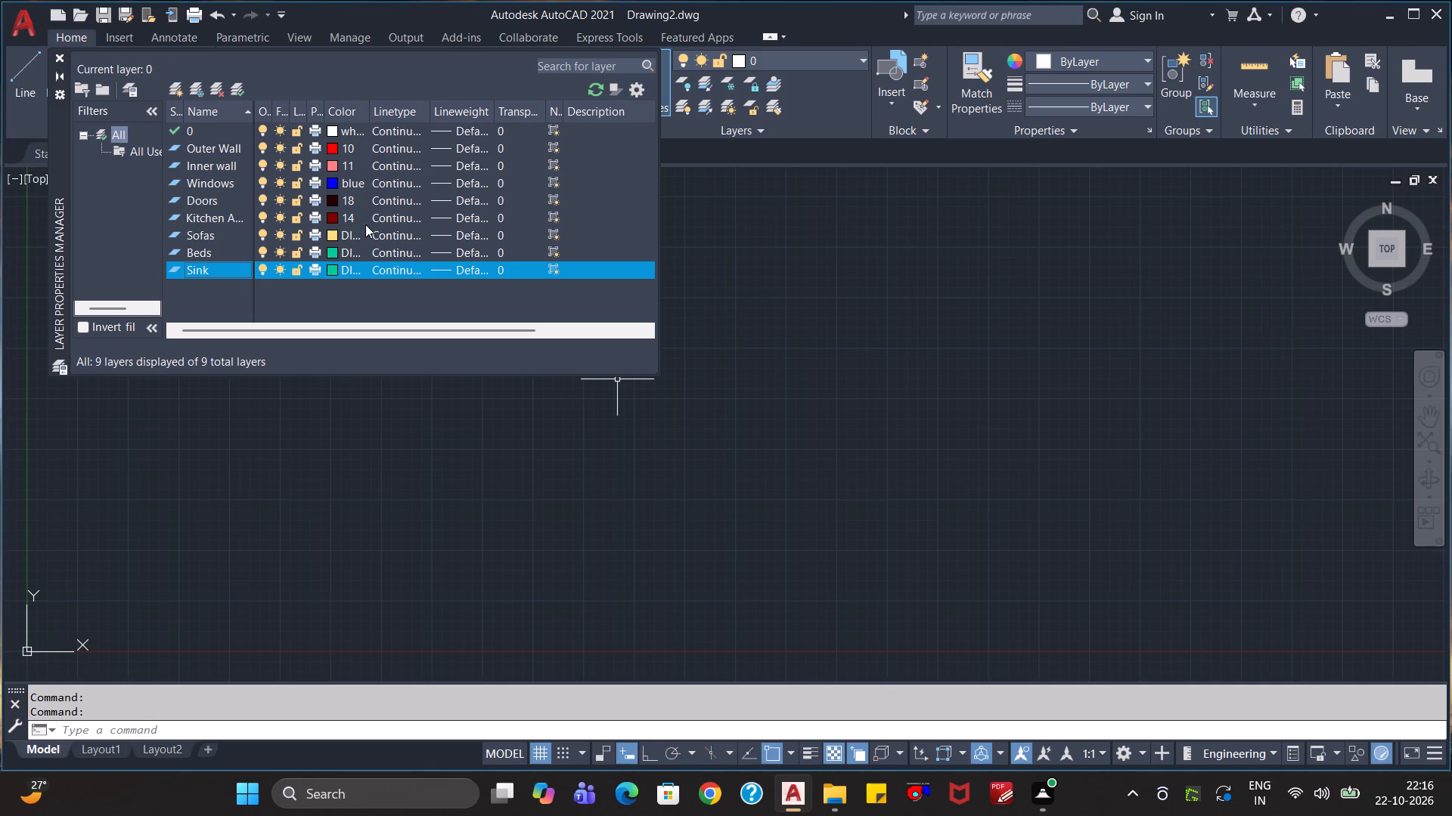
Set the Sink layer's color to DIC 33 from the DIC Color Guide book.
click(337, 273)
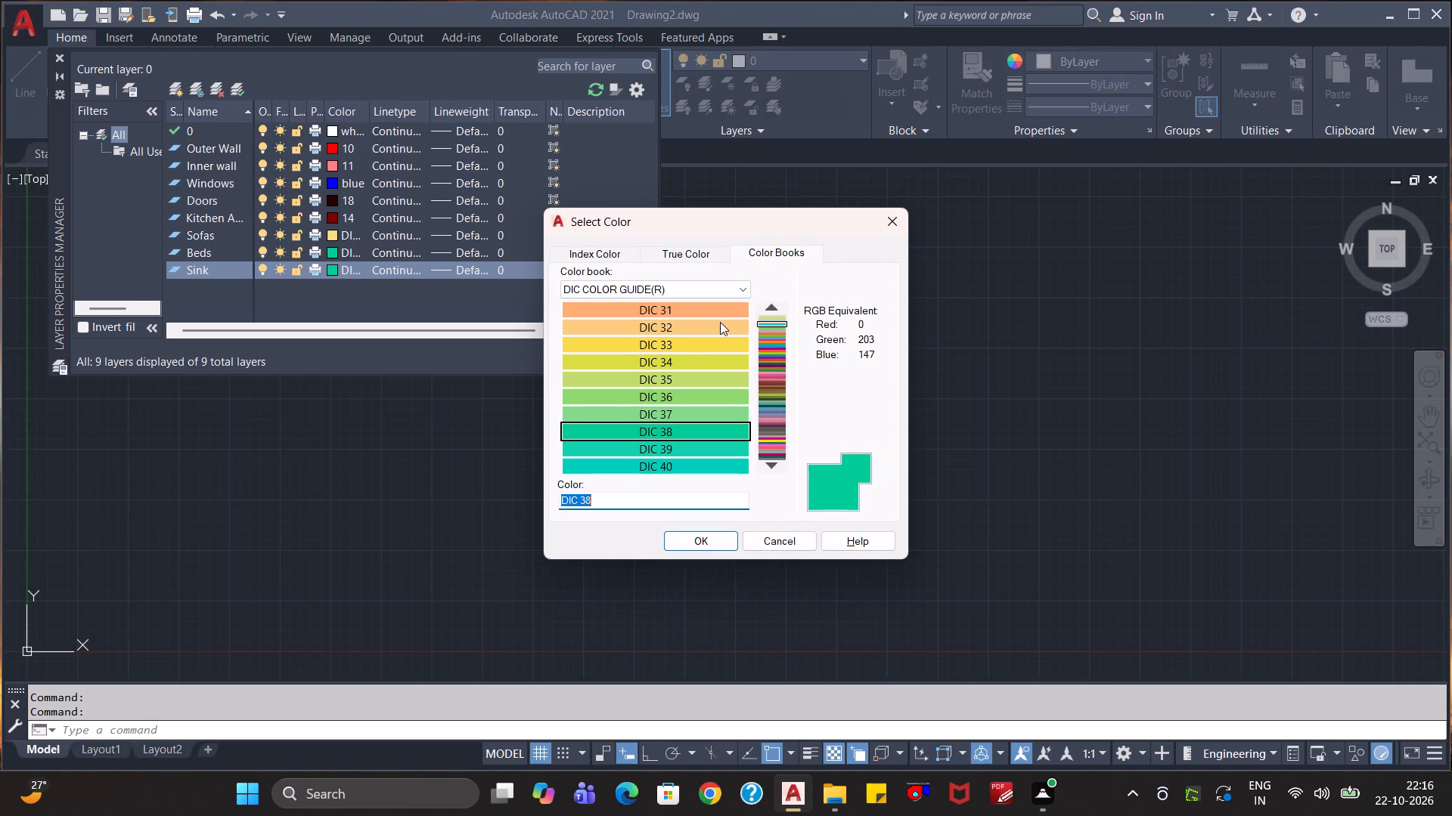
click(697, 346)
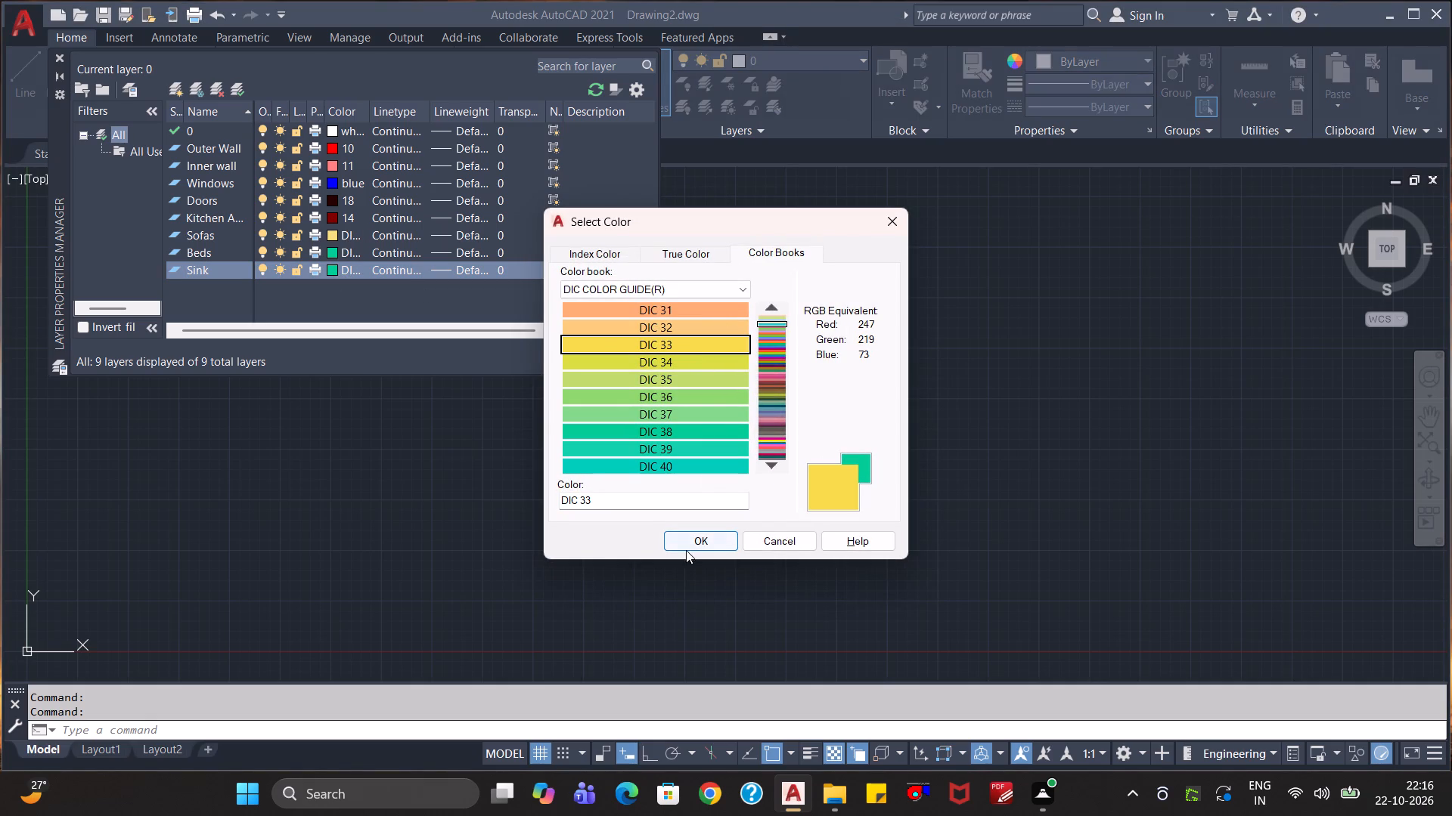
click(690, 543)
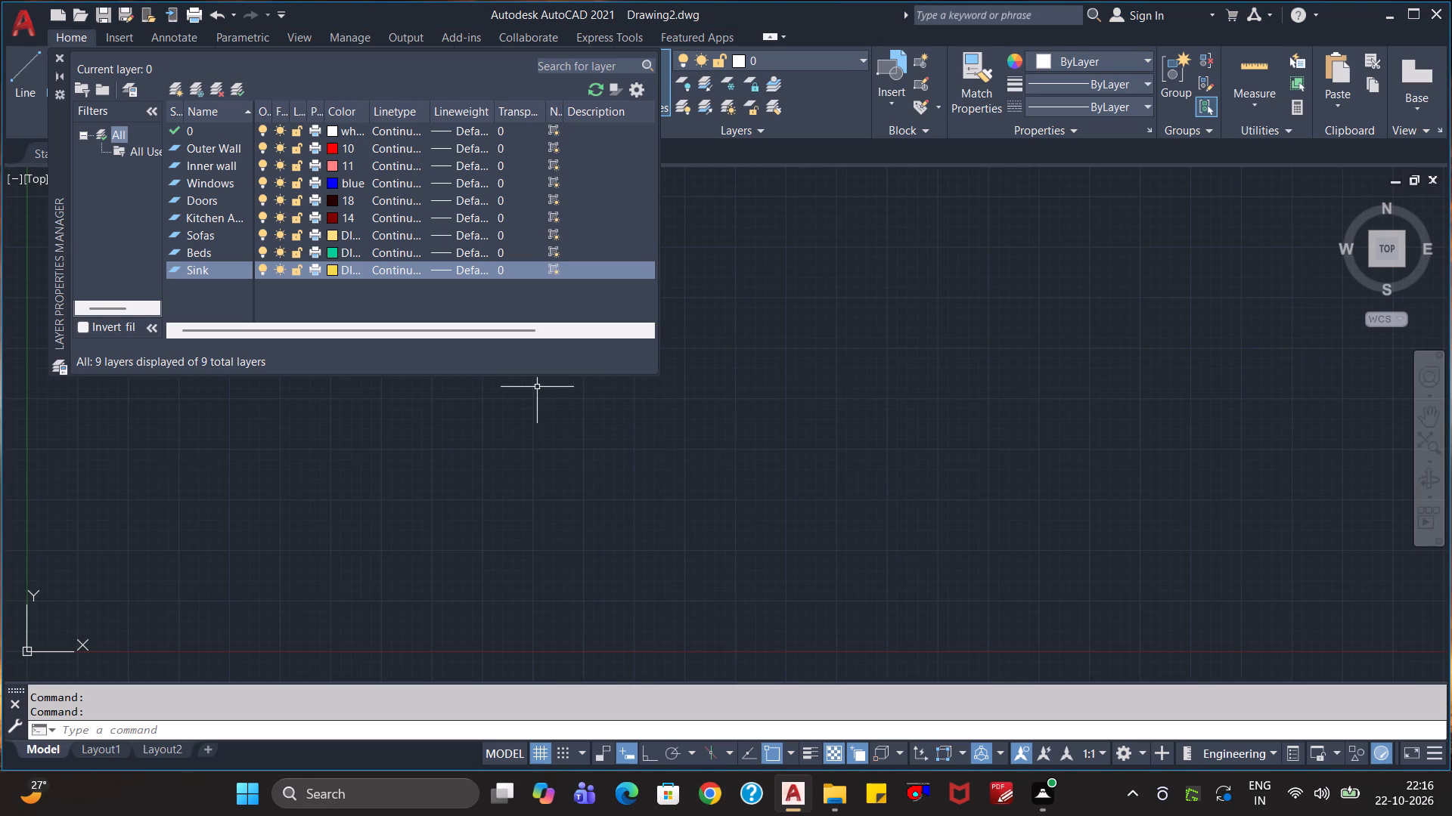
Set the Sink layer's color to the green DIC 90 from the DIC Color Guide book.
click(330, 269)
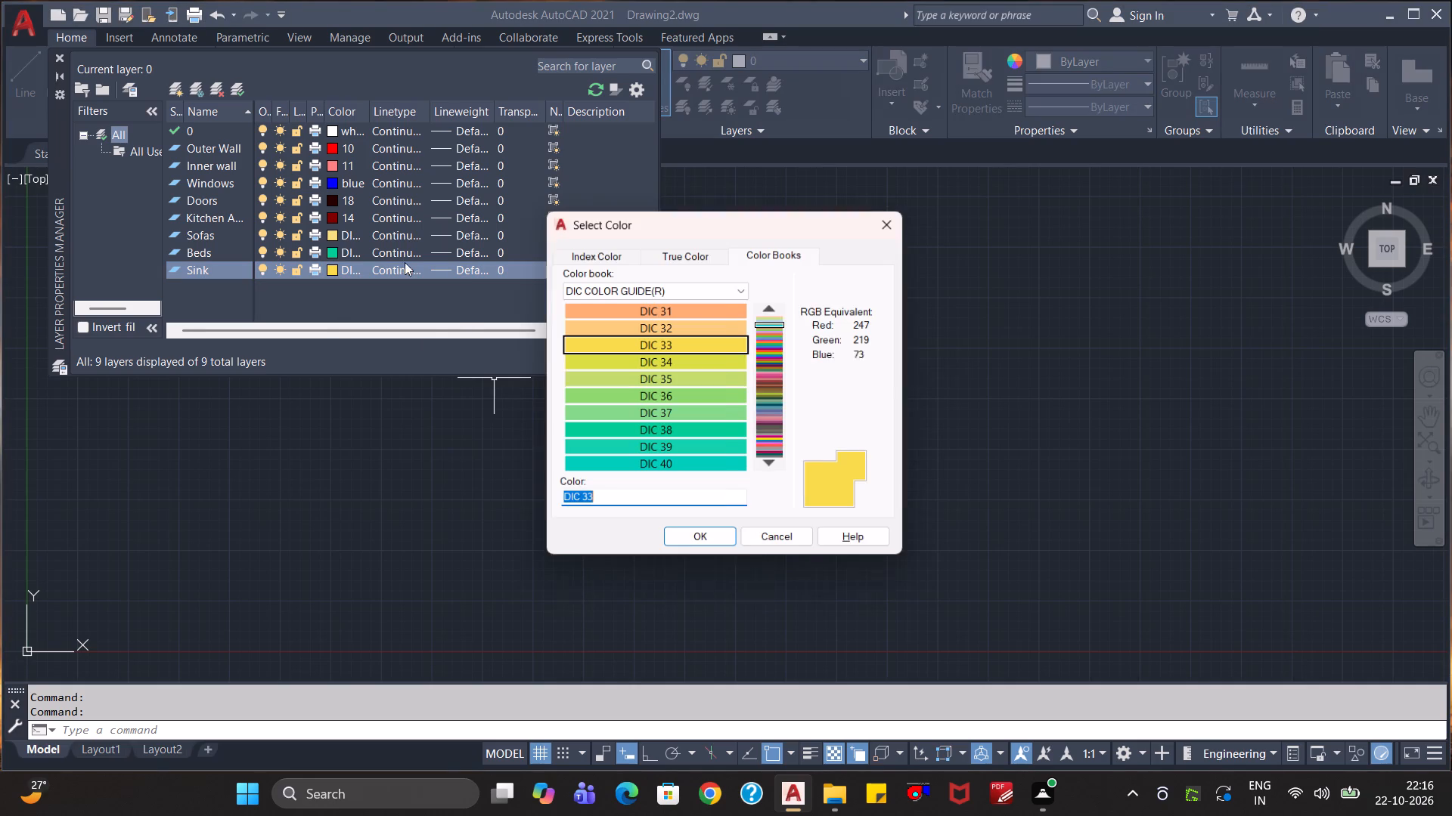
click(771, 465)
click(771, 465)
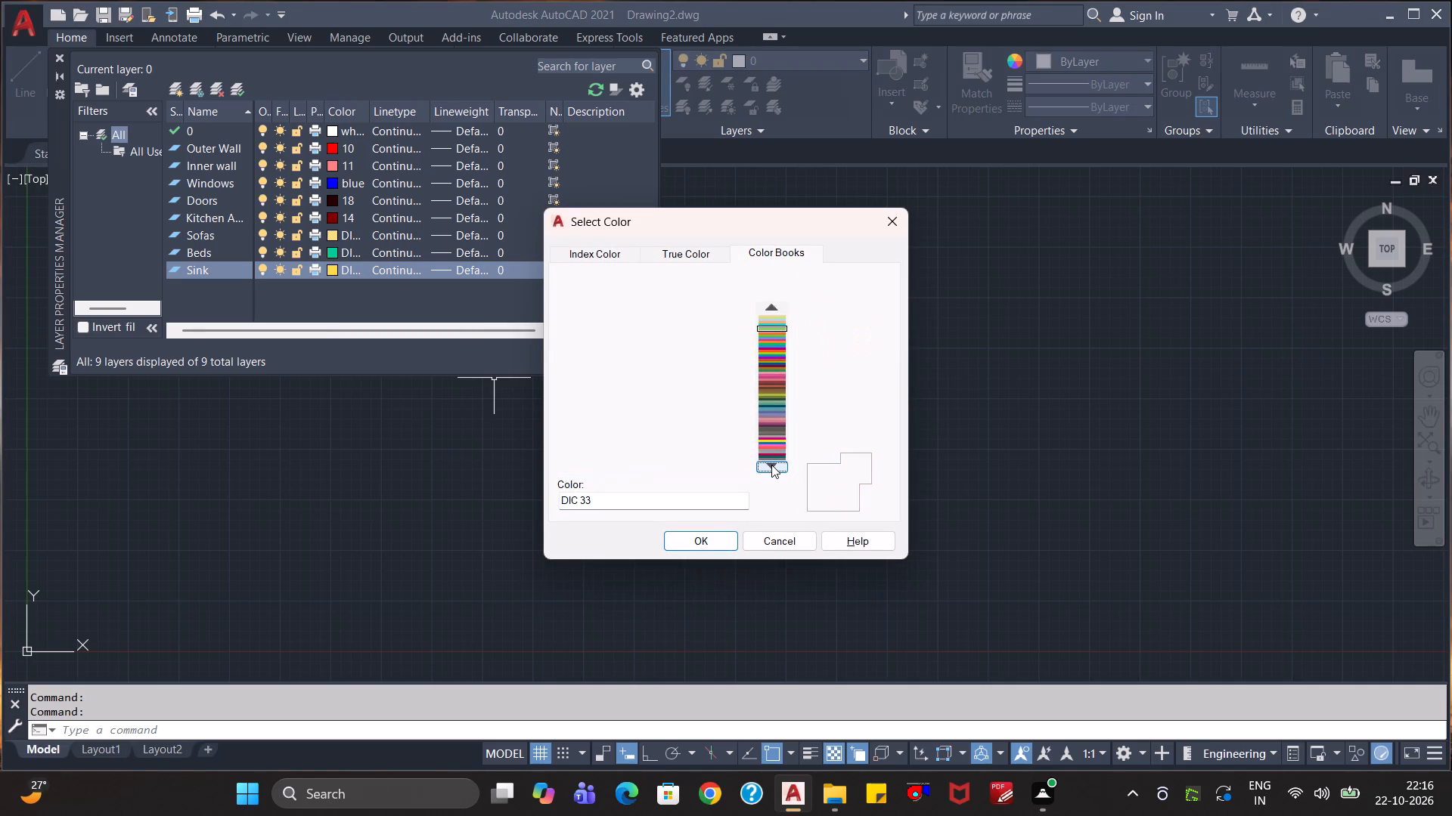
click(771, 465)
click(771, 465)
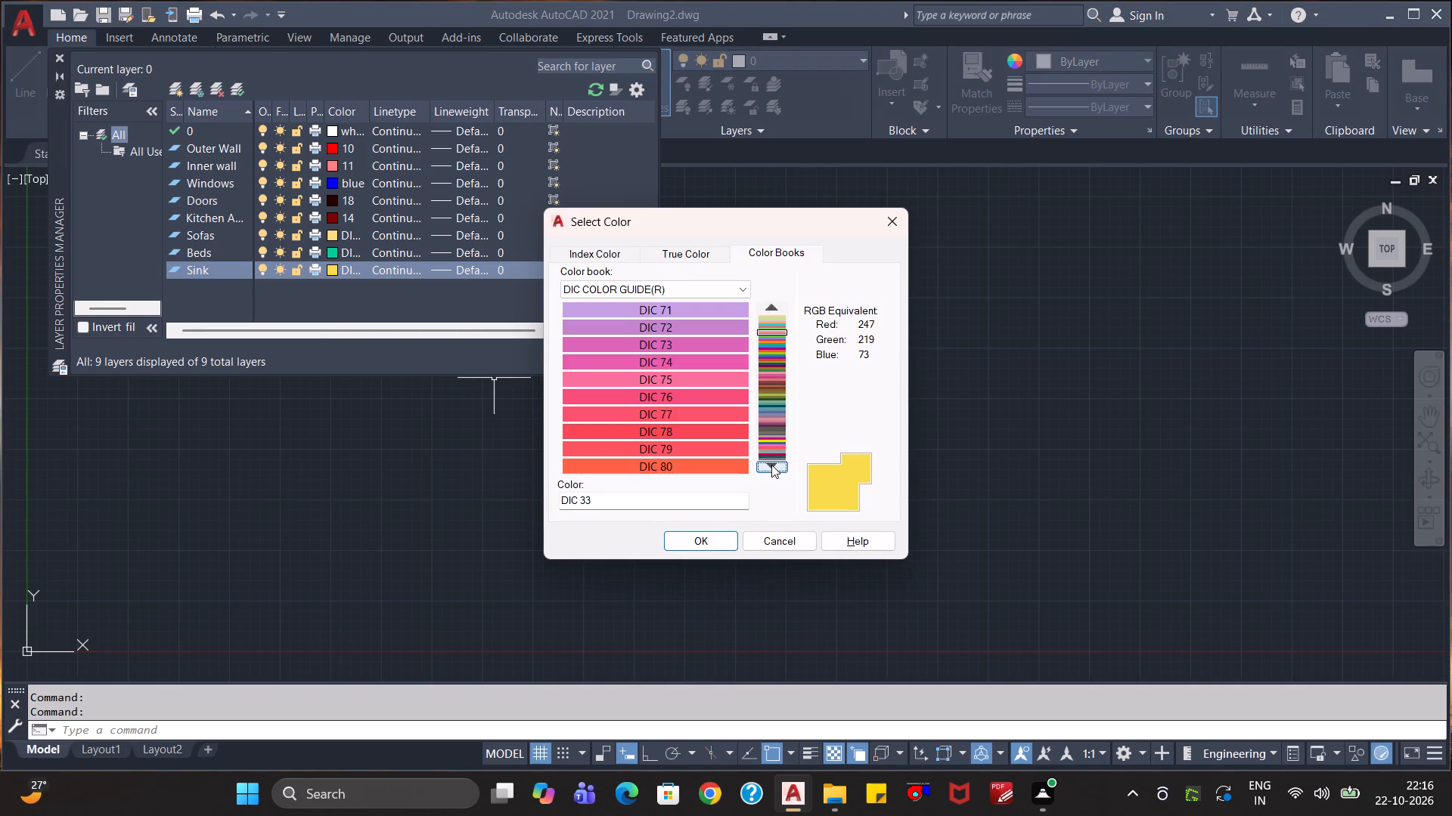
click(771, 465)
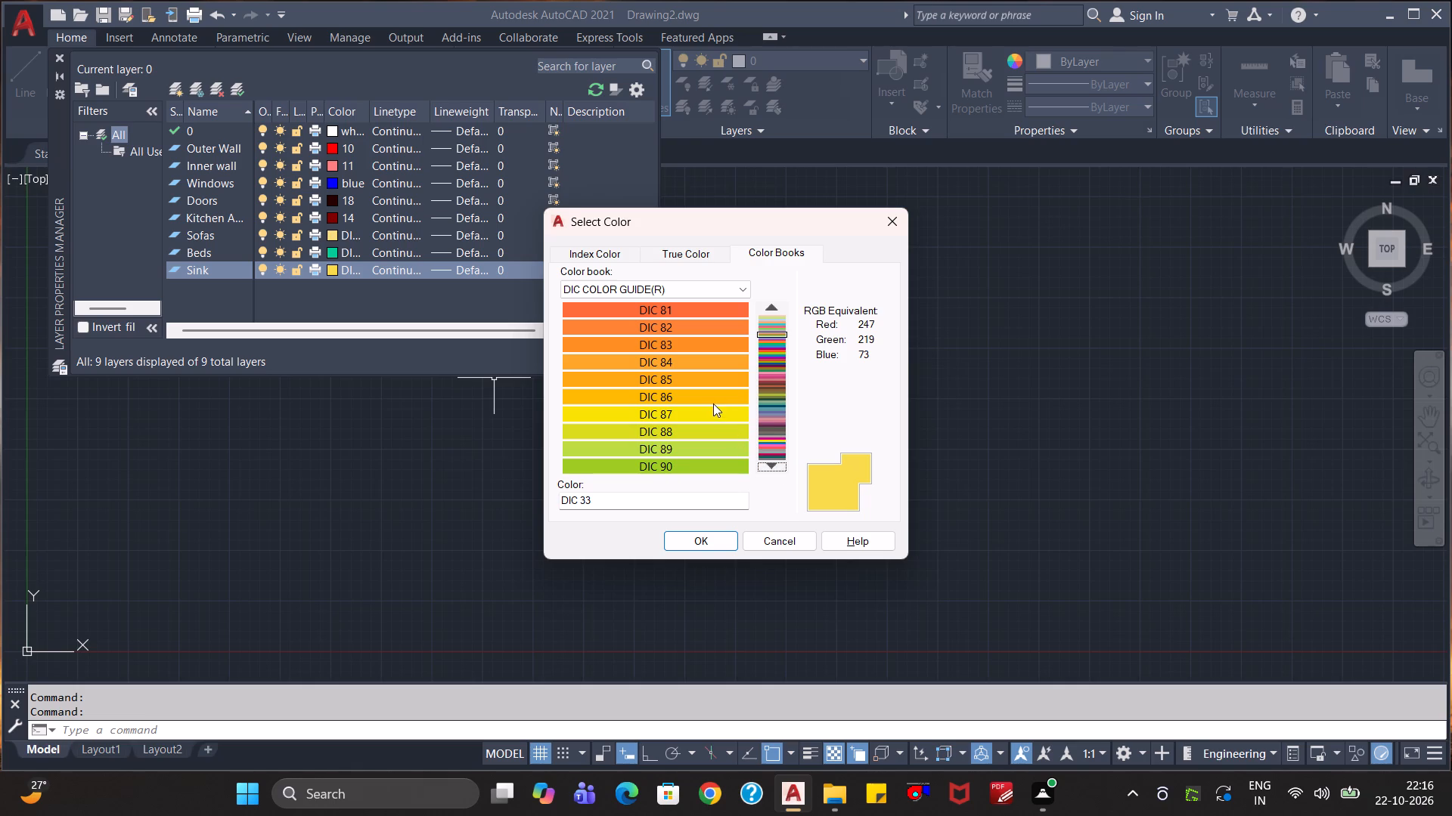
click(682, 416)
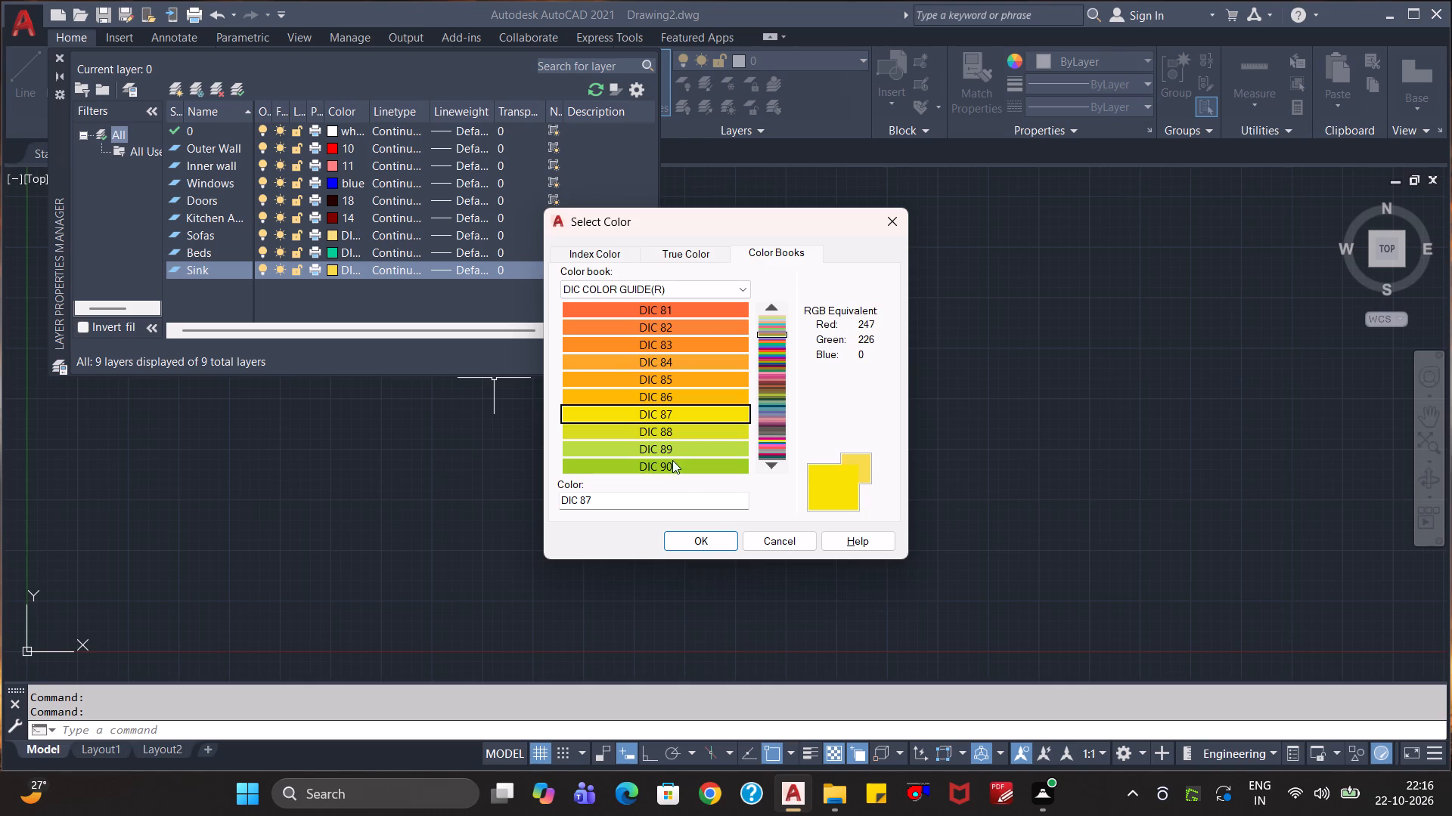
click(672, 446)
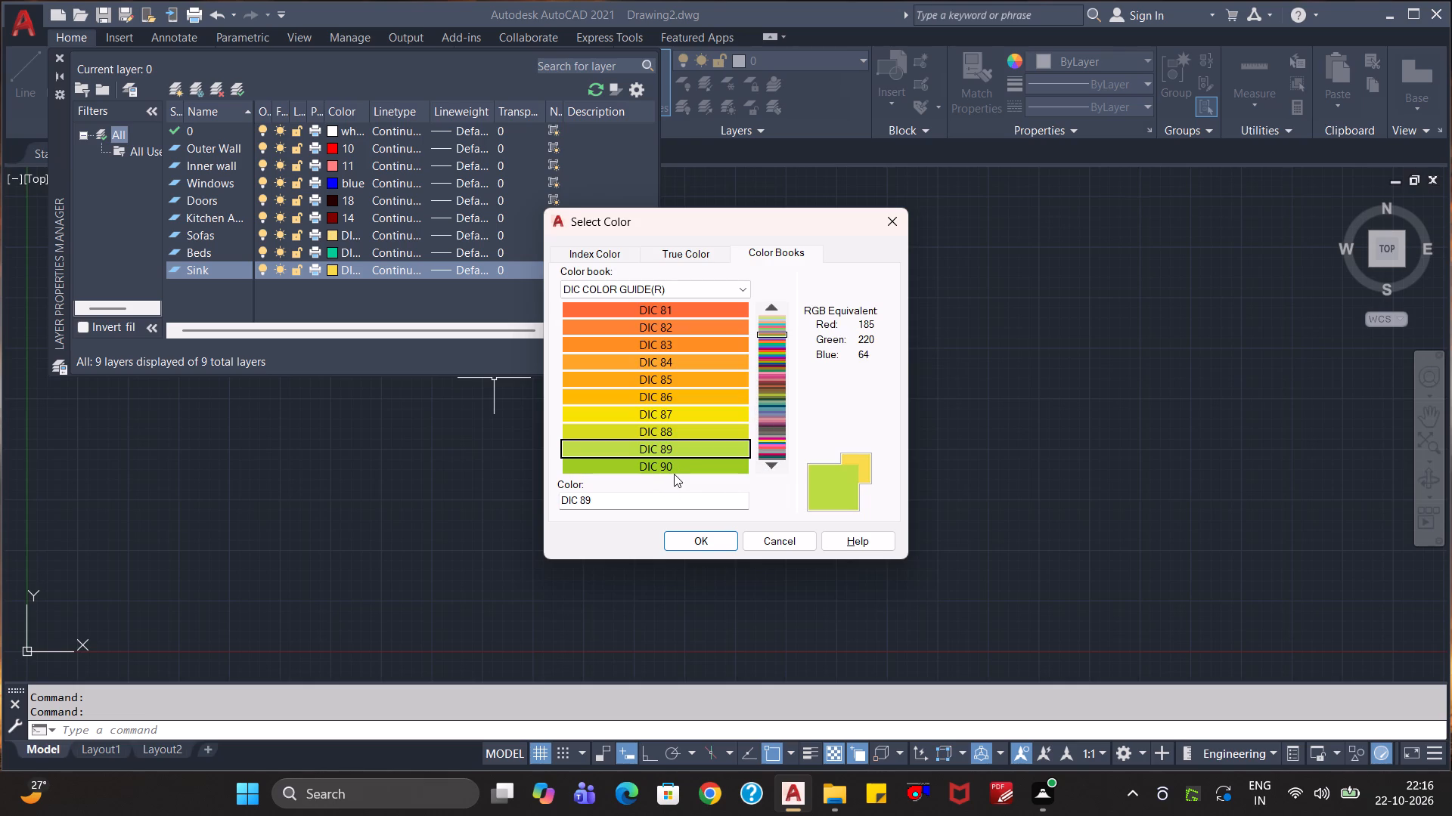
click(674, 473)
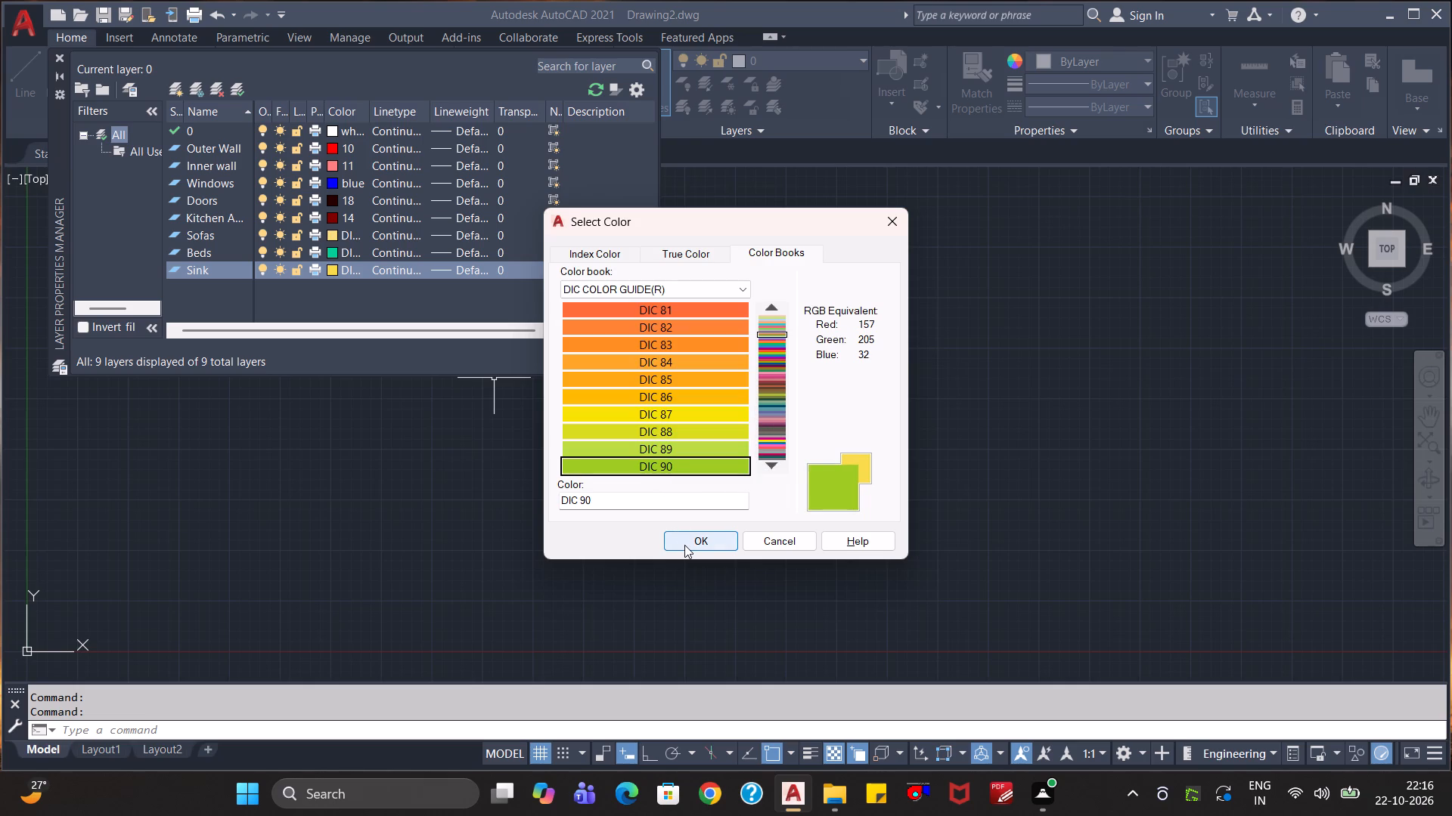
click(684, 545)
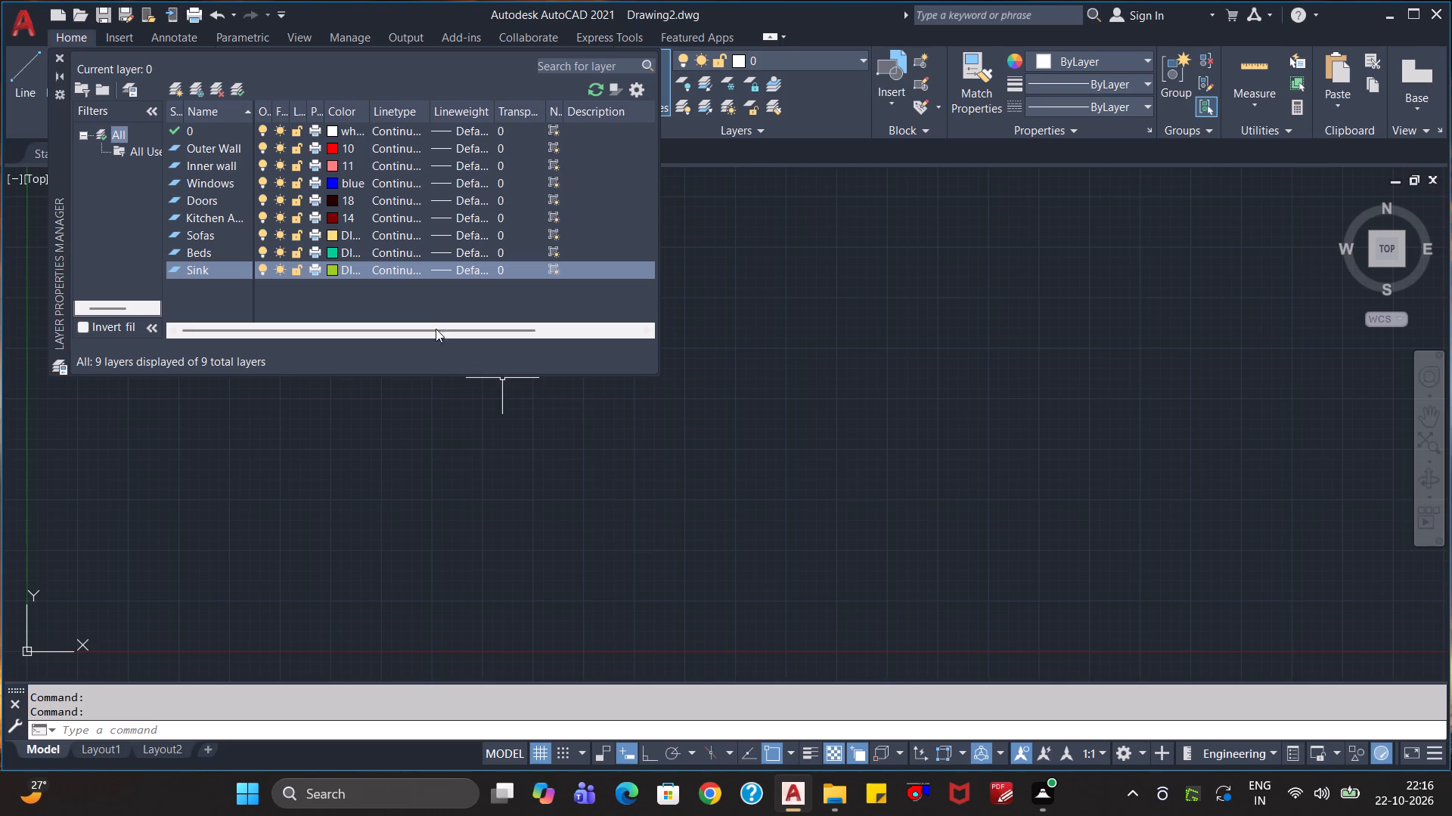
Create a new layer named Ventilator and give it index color 130 (cyan).
click(430, 304)
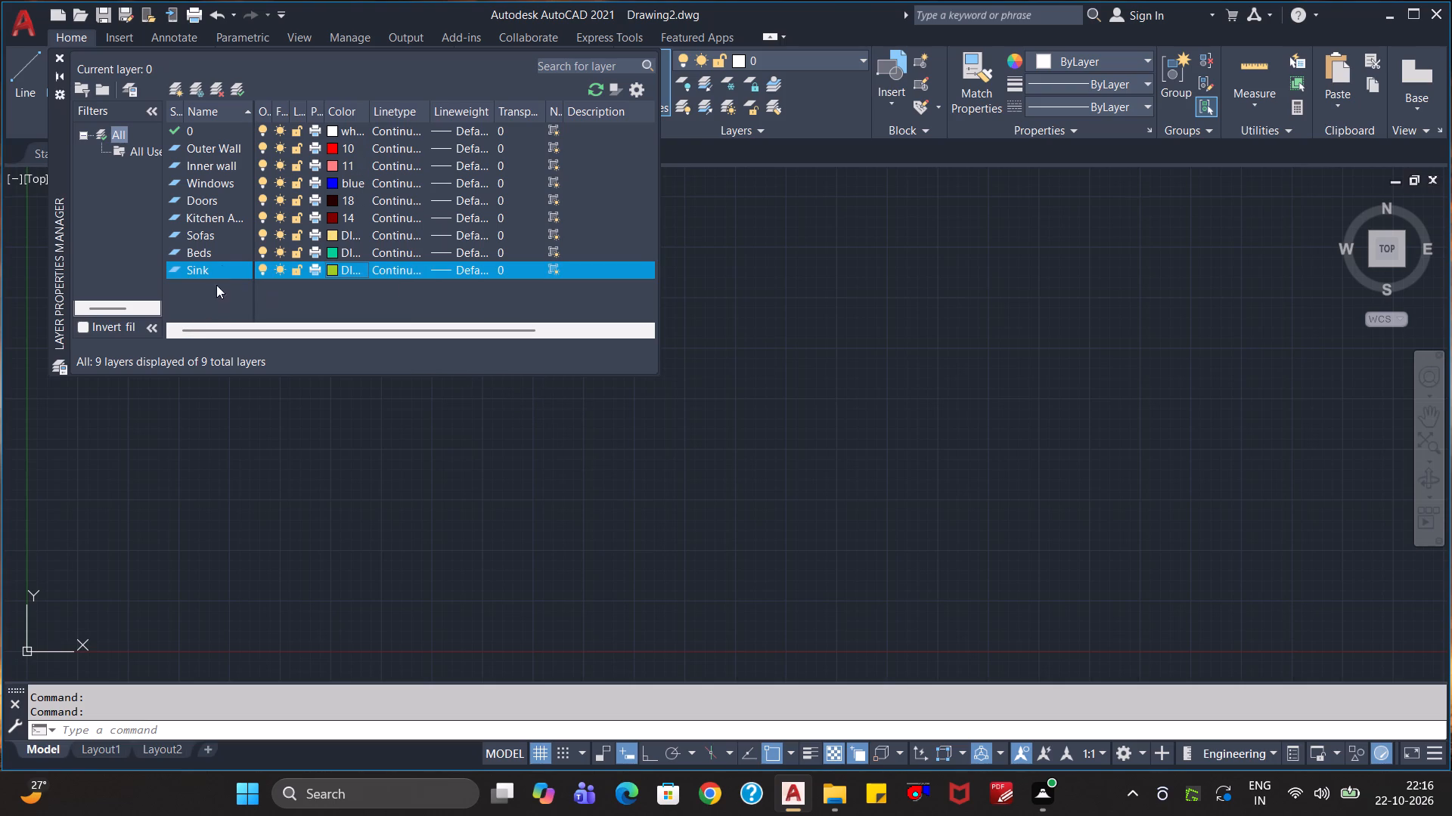
click(180, 91)
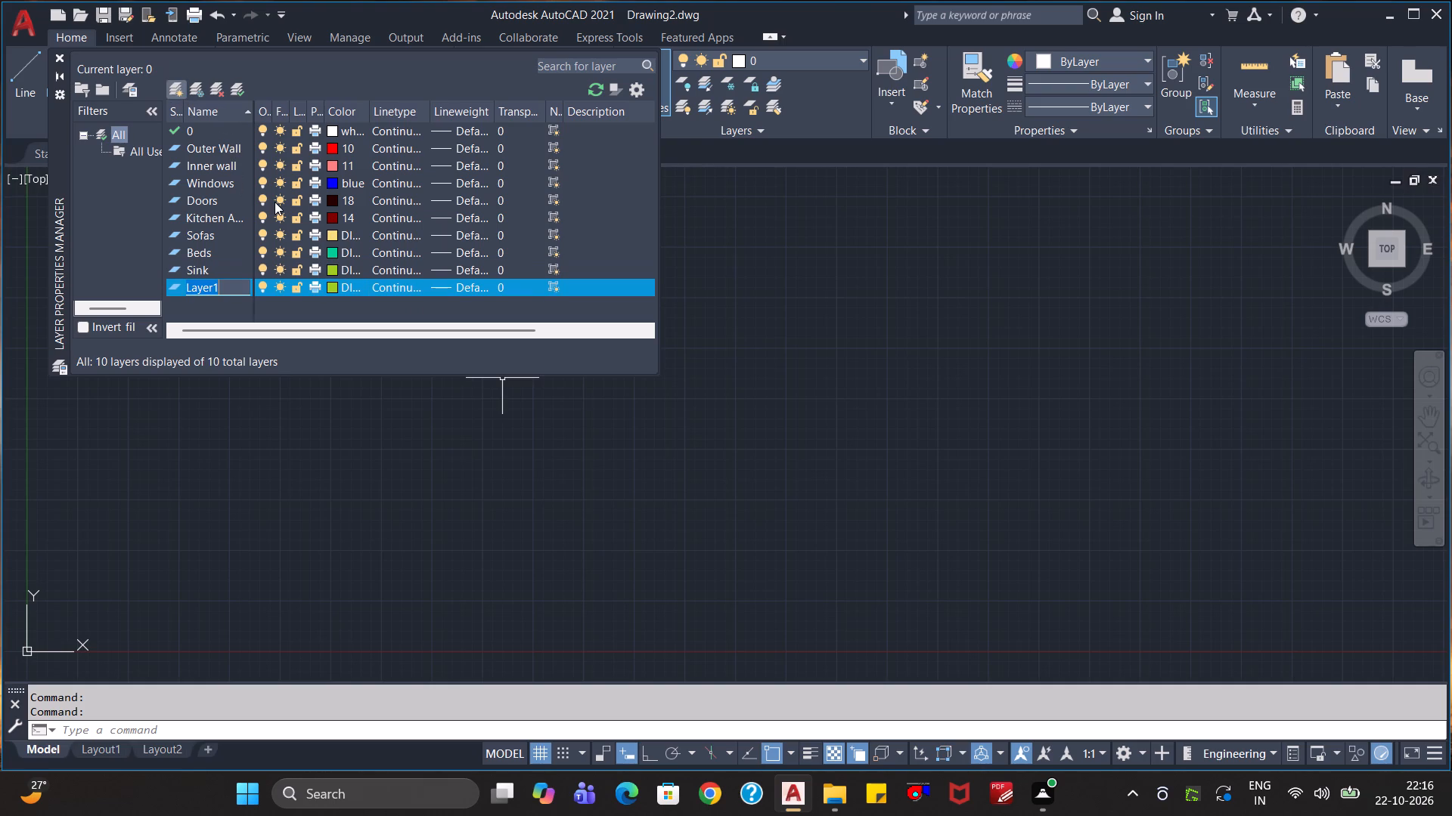
text(Ventila)
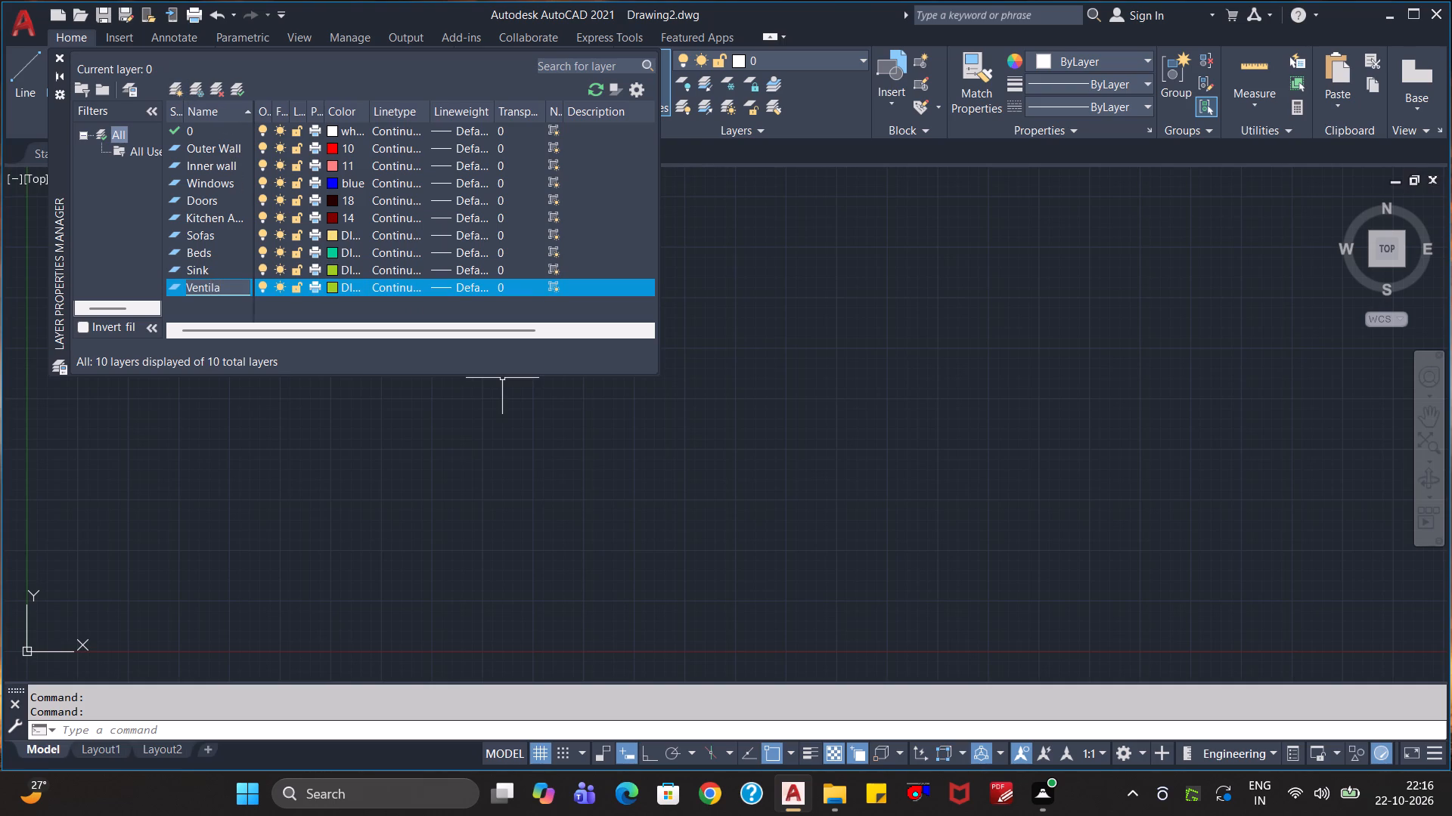
text(tor)
click(278, 298)
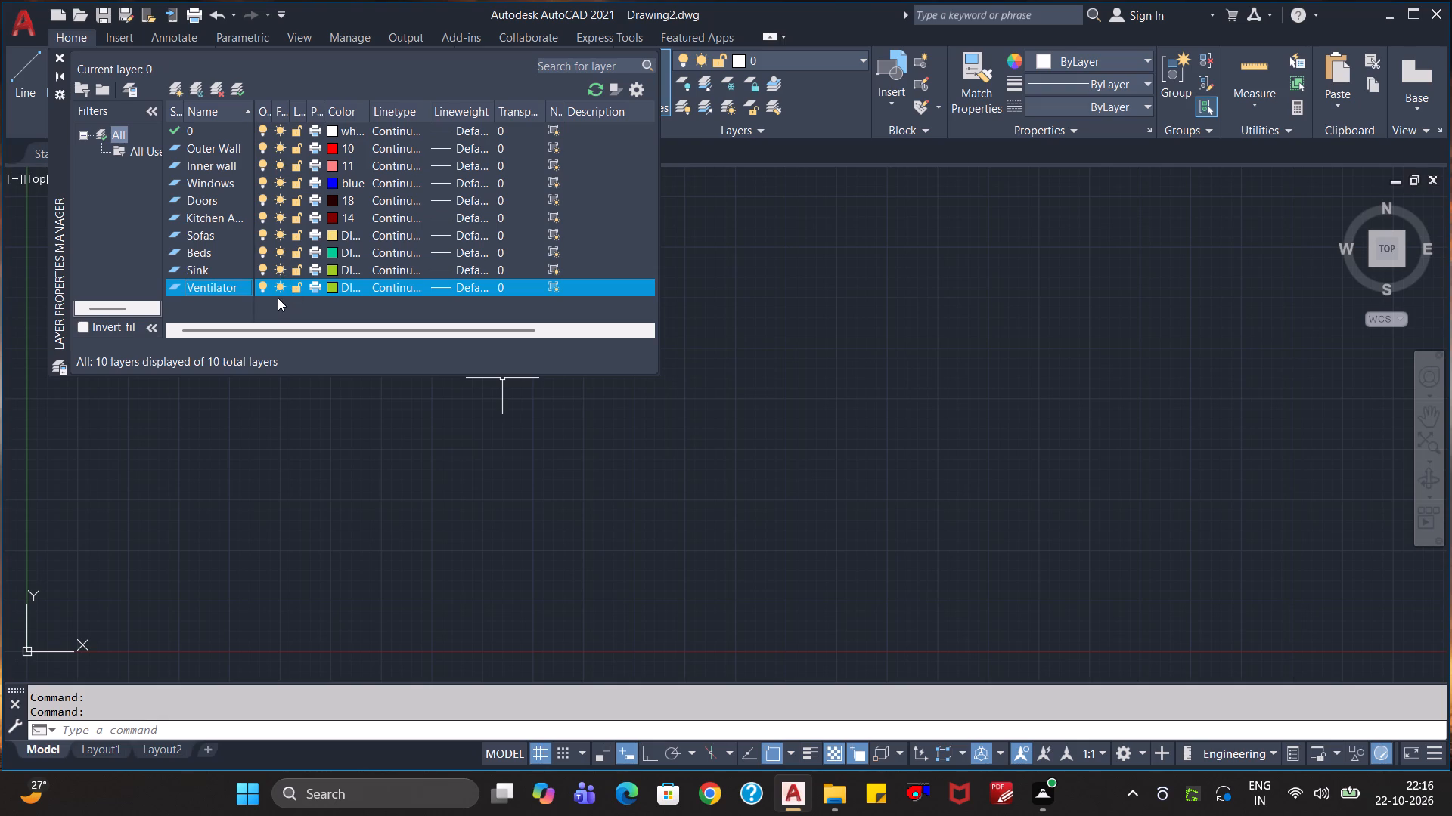
click(333, 288)
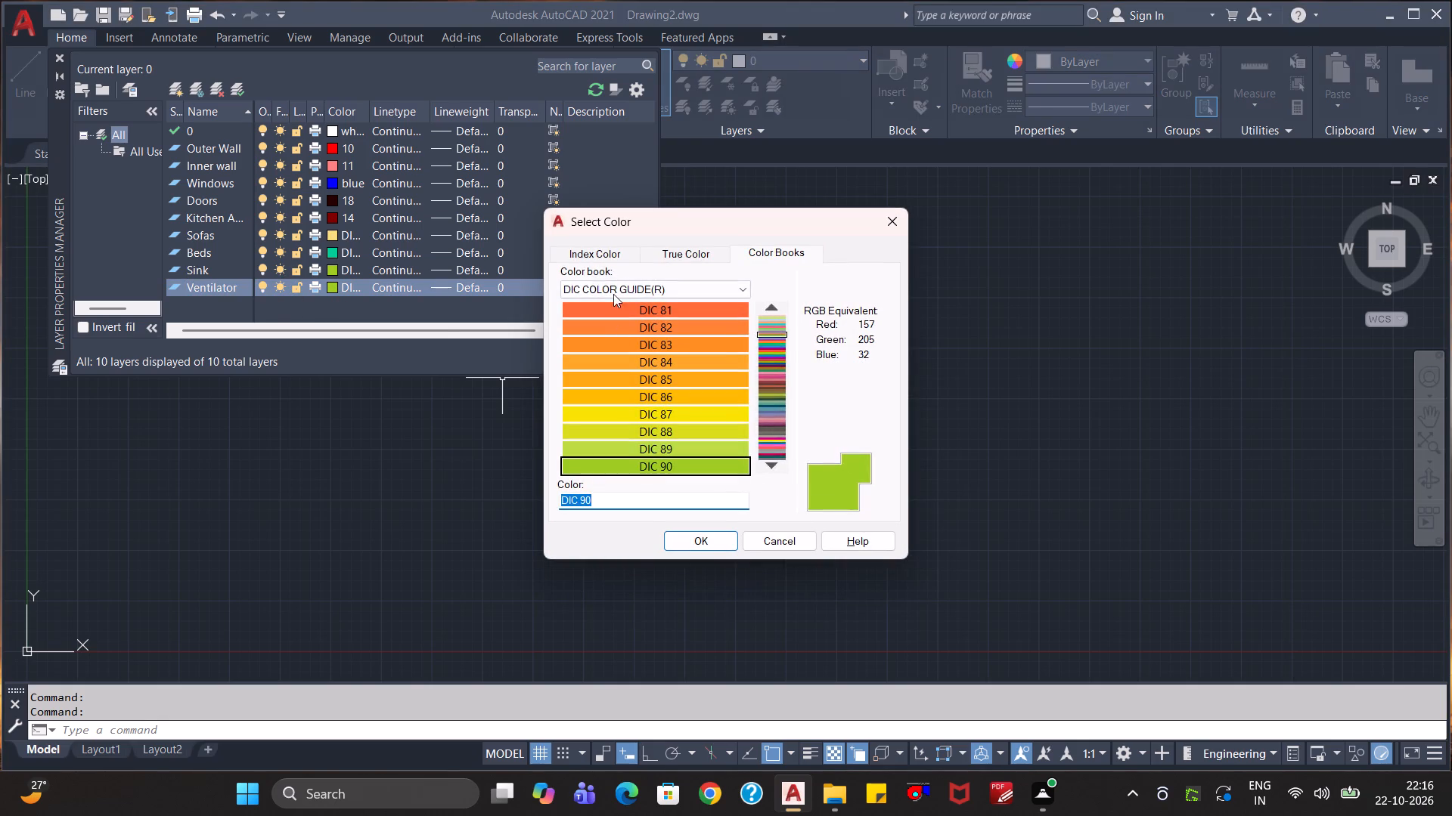
click(598, 255)
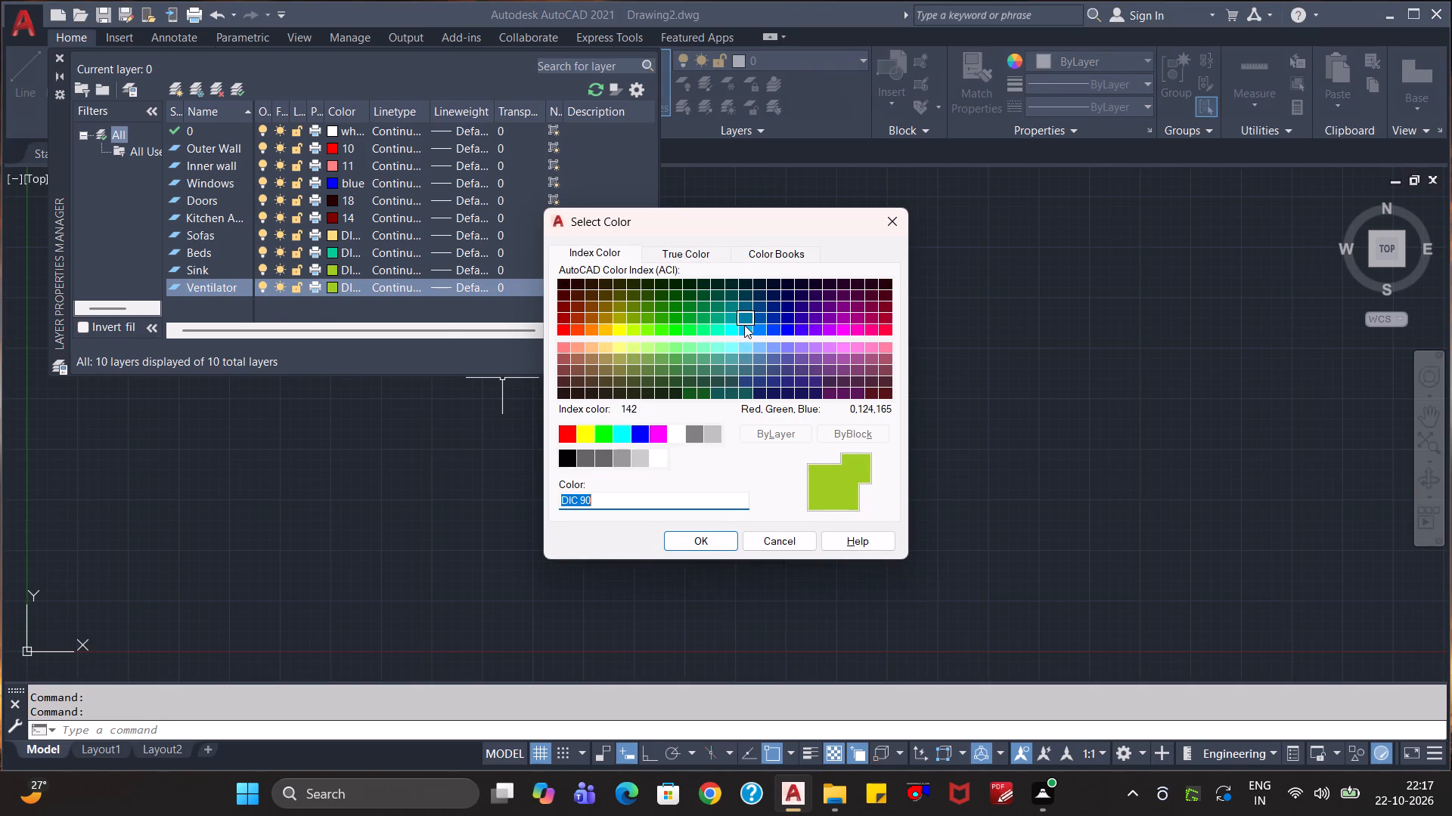
click(736, 328)
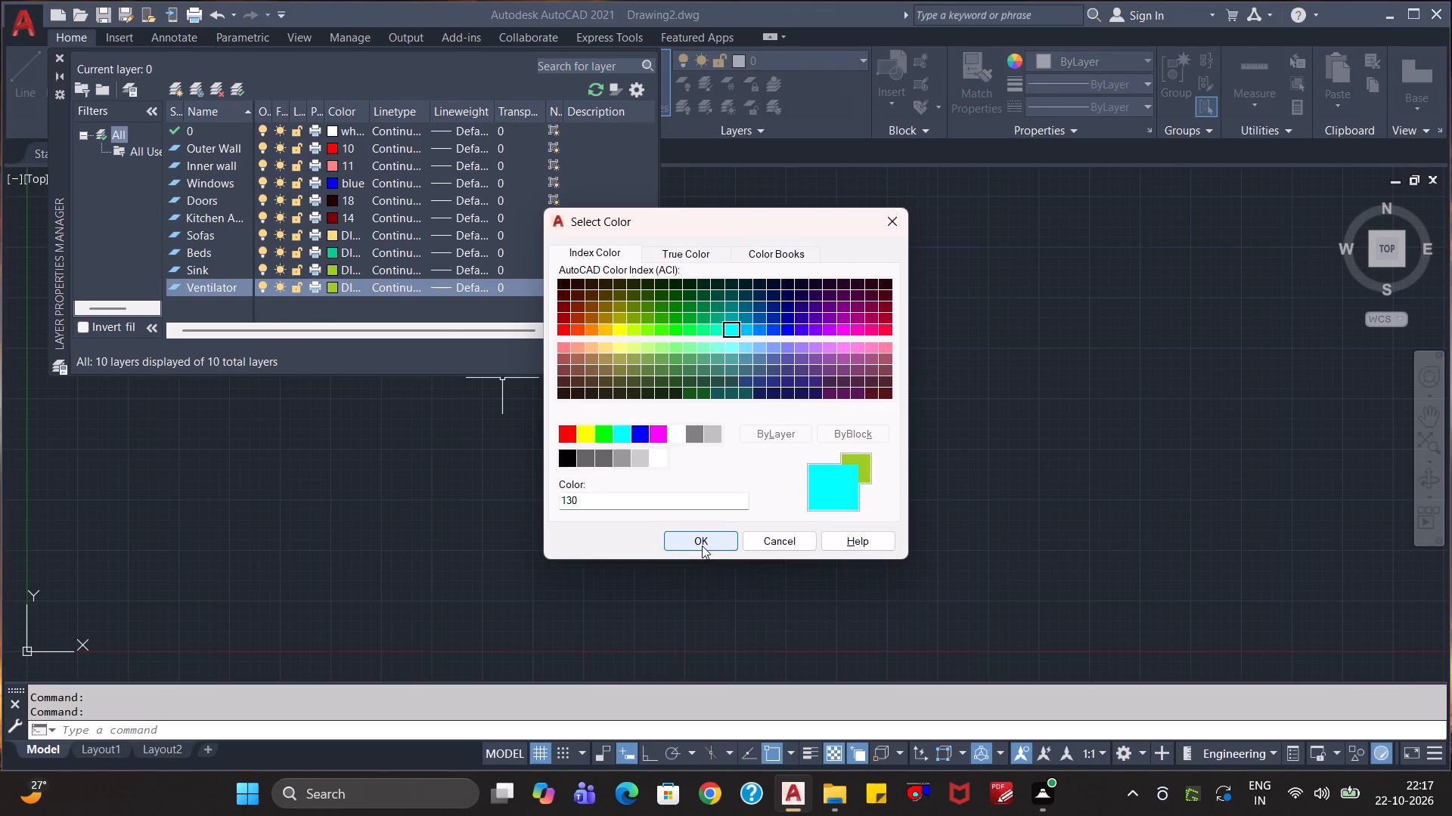
click(702, 546)
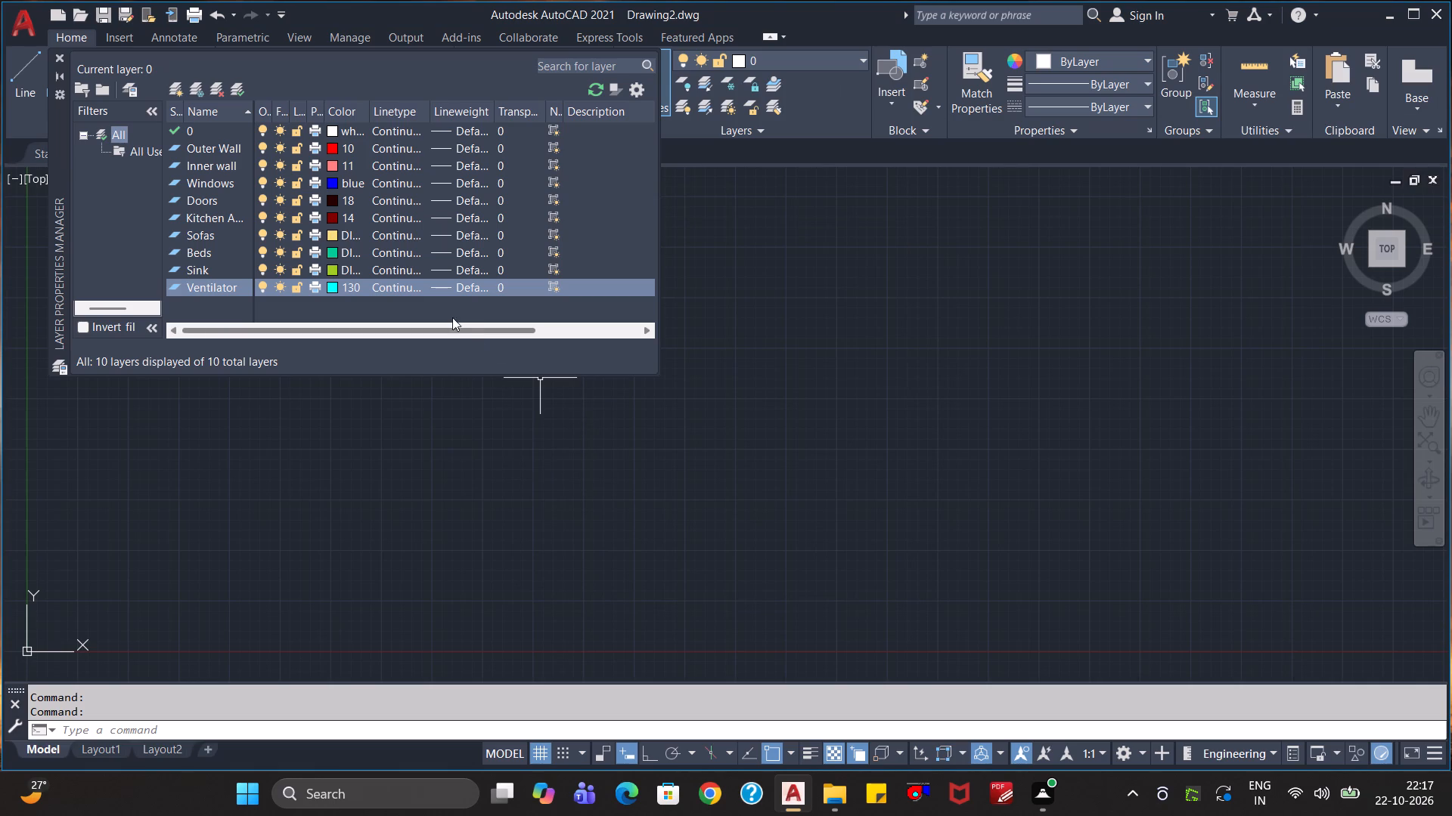
click(455, 308)
Create a new layer named Staircase and give it index color 200 (purple).
click(234, 307)
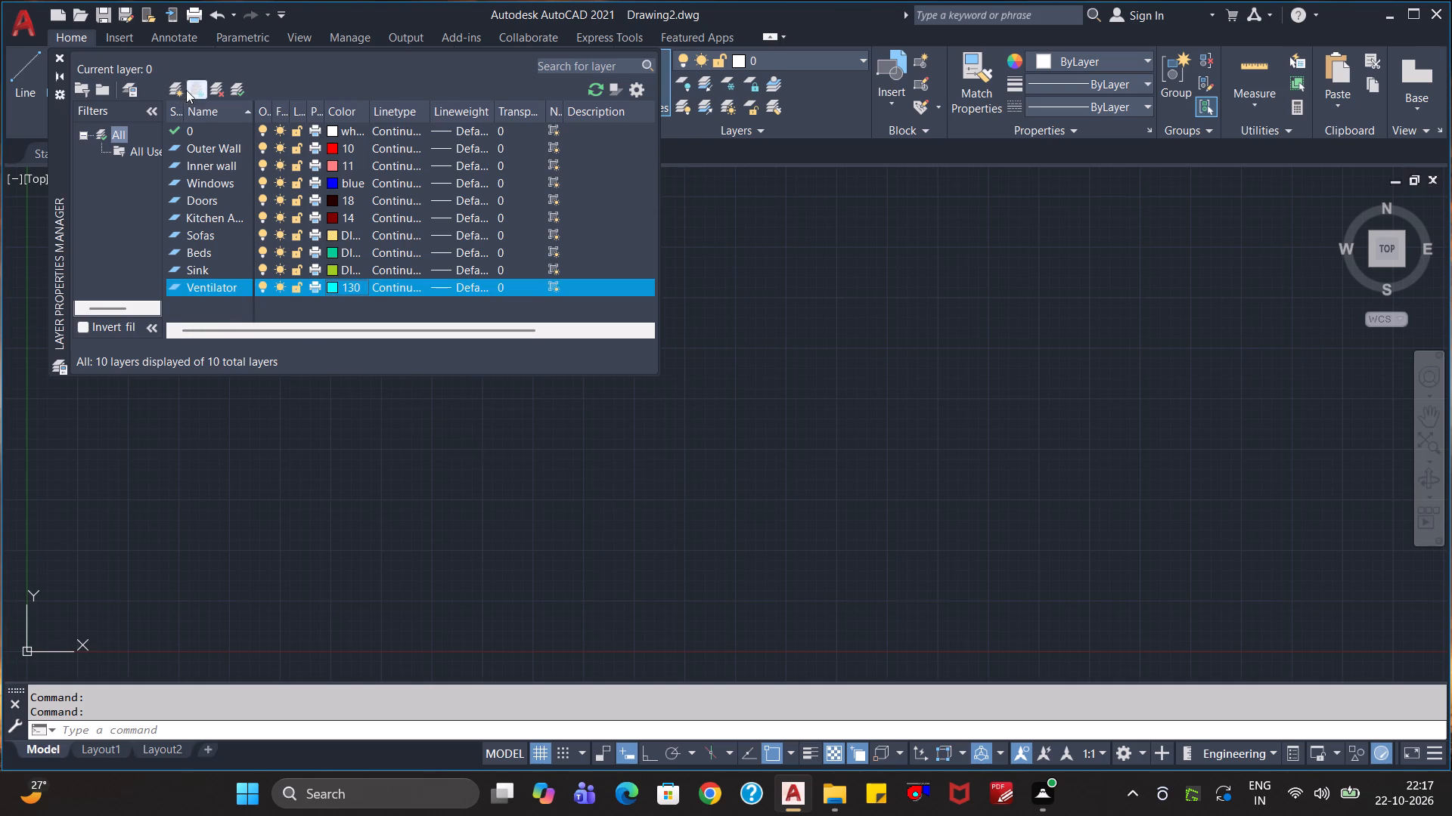
click(178, 87)
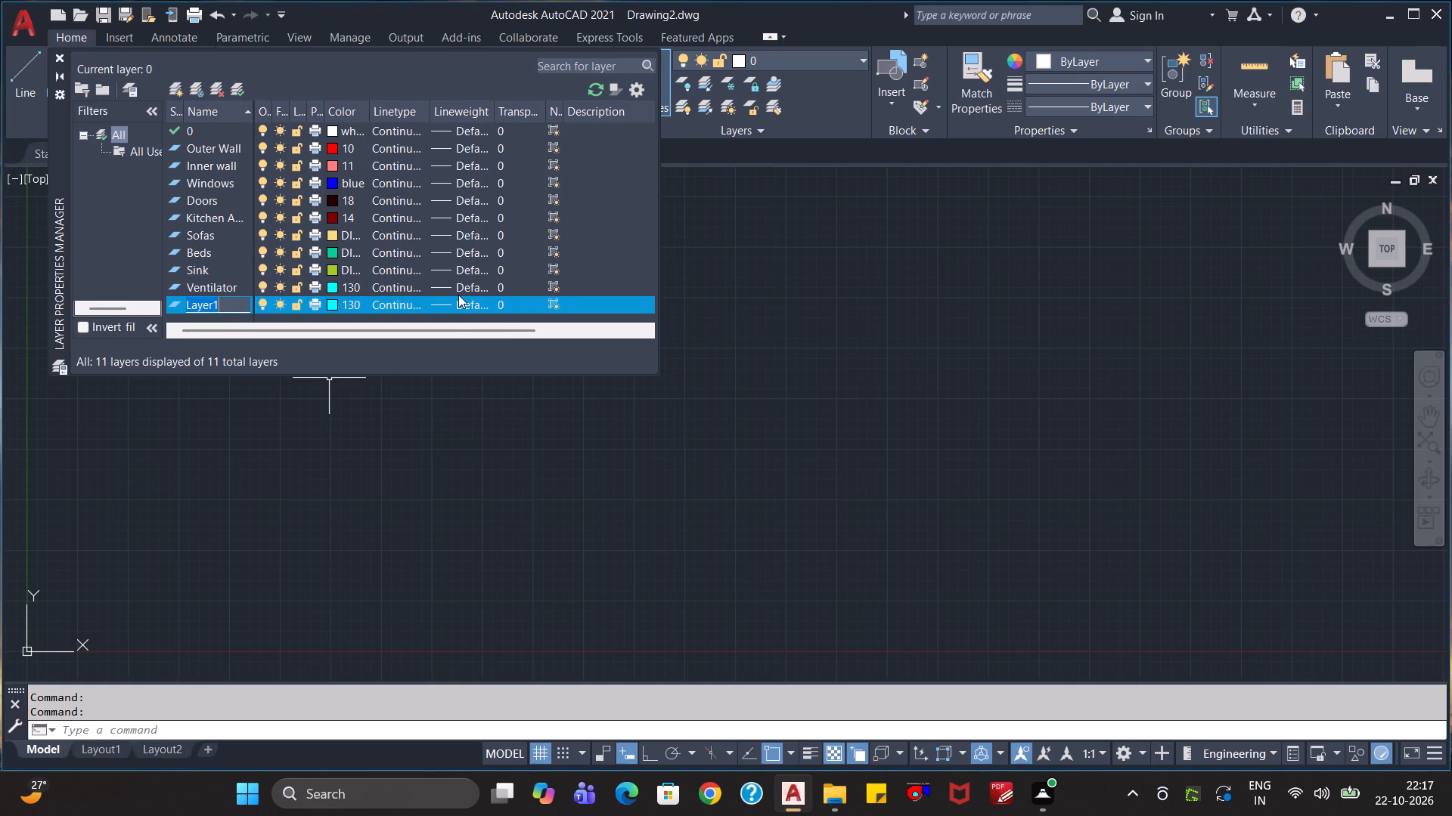
text(Sta)
text(ir)
text(case)
key(Return)
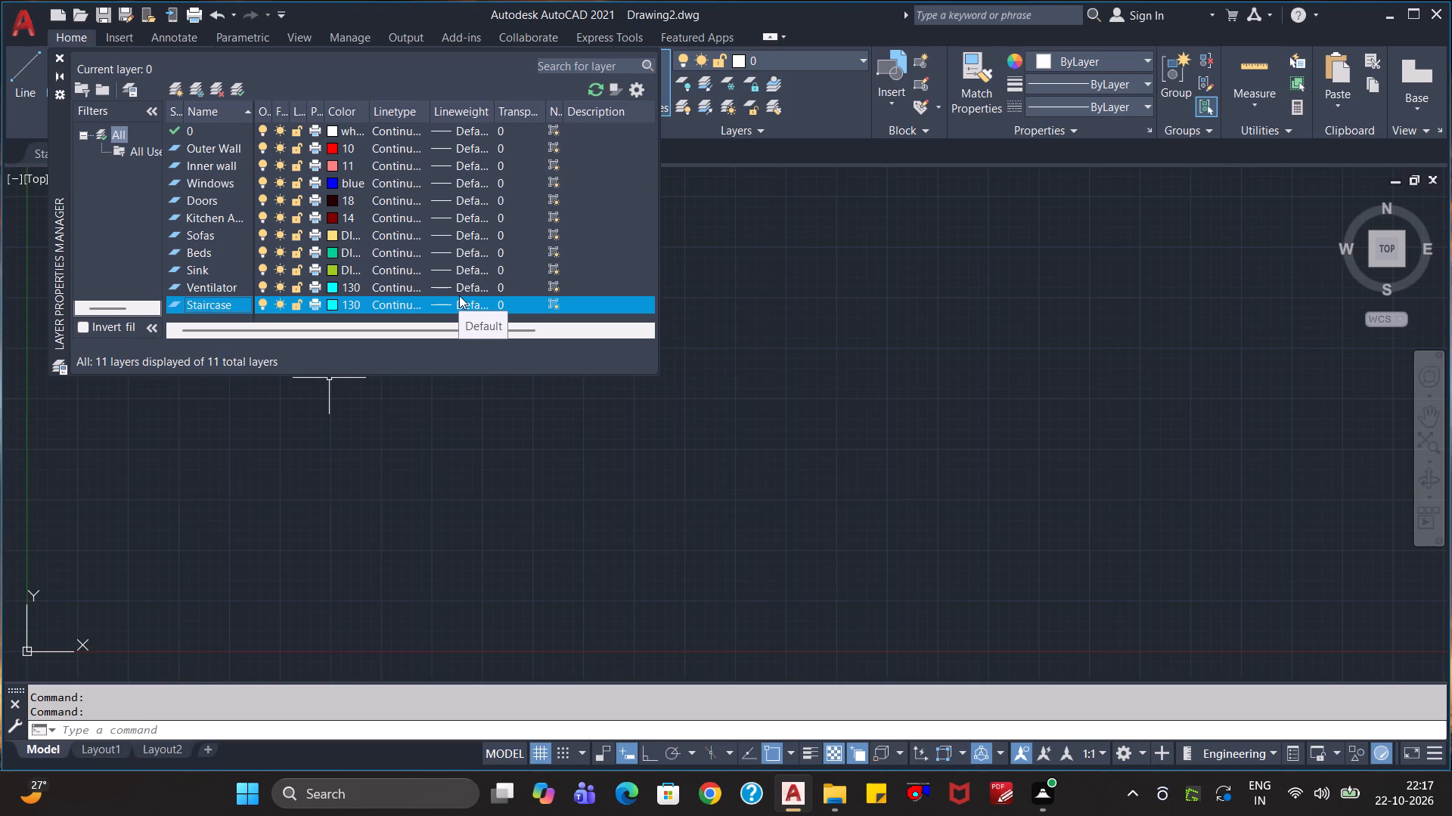
click(334, 299)
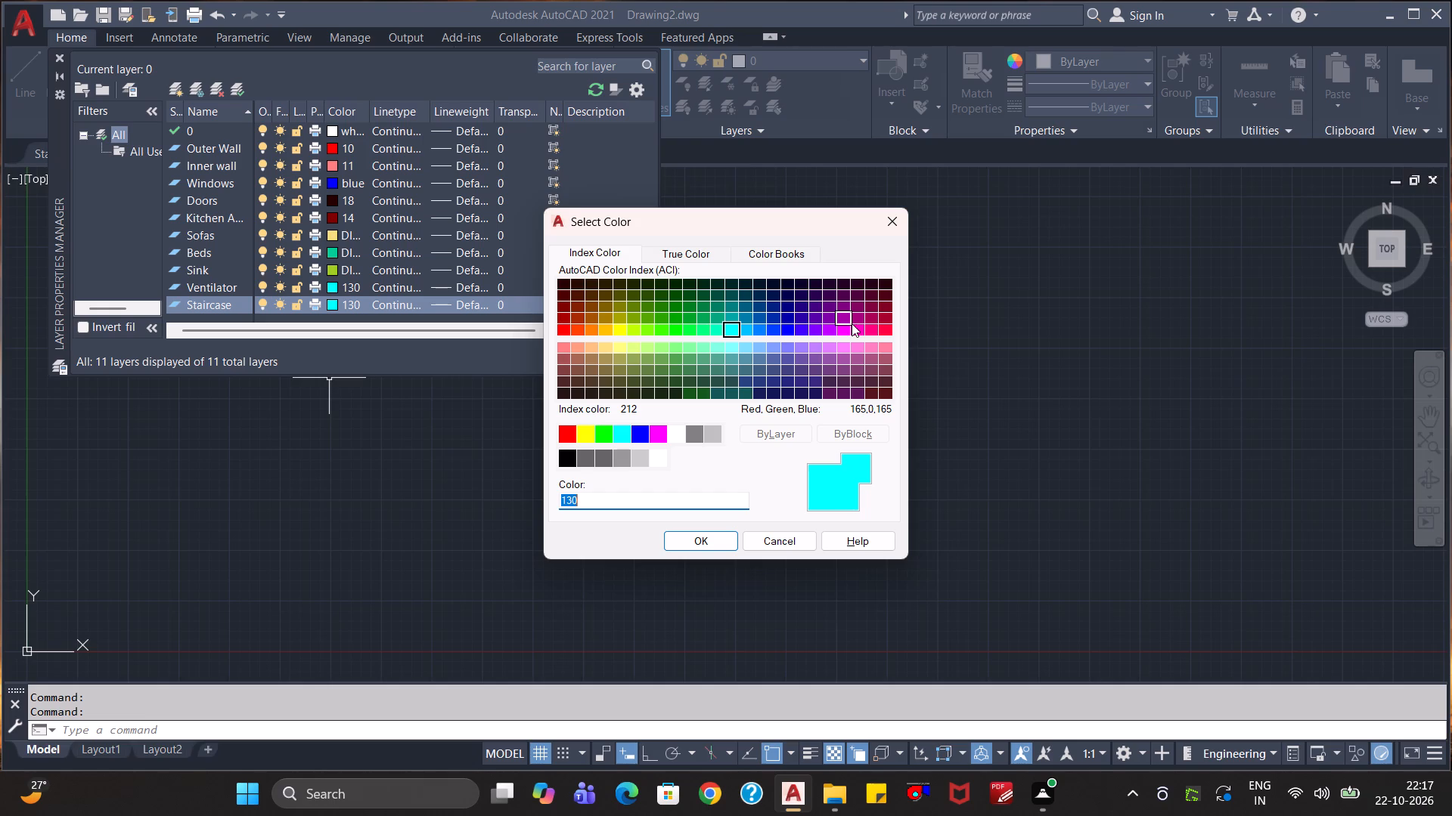
click(843, 326)
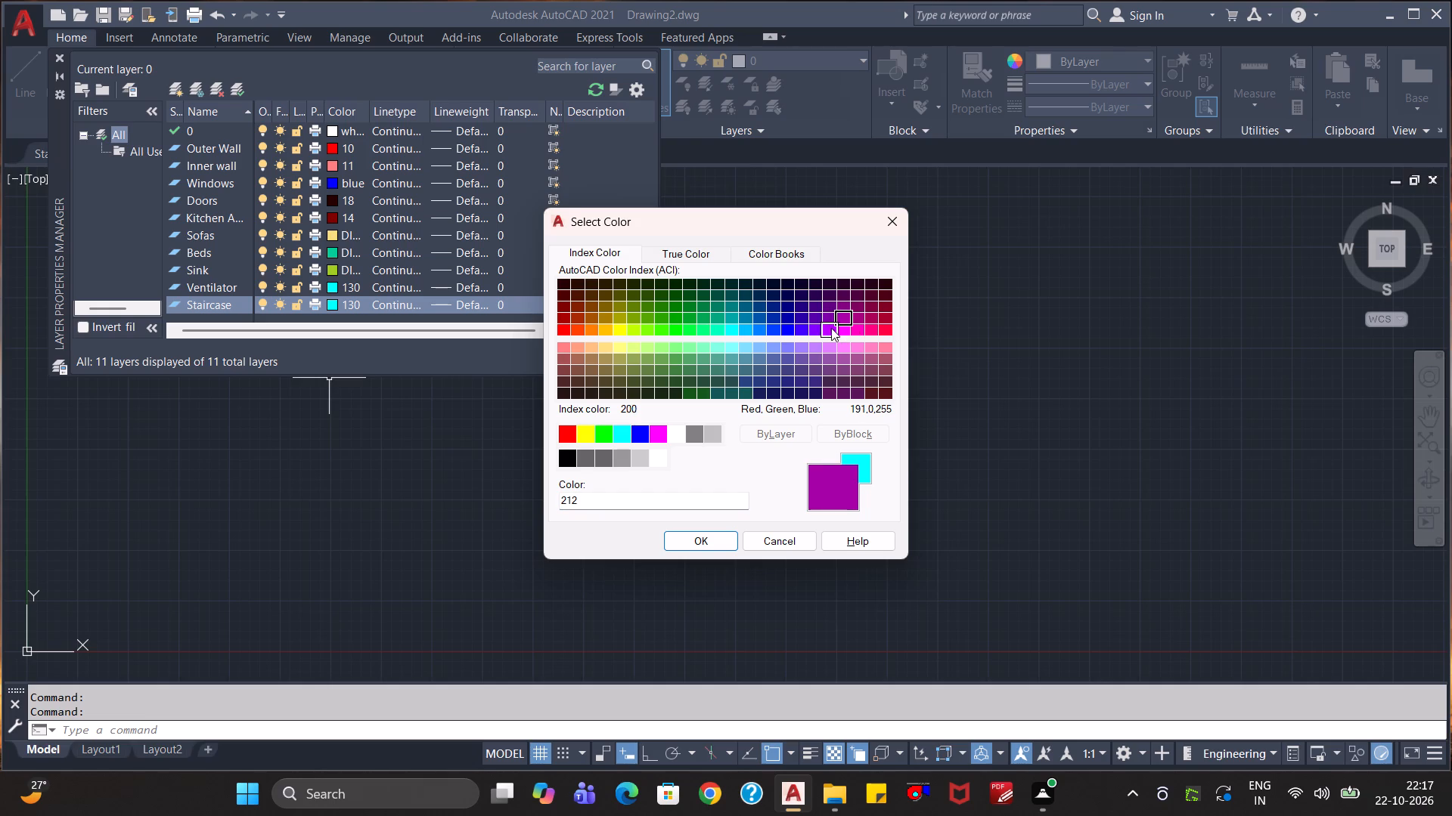
click(831, 328)
click(725, 547)
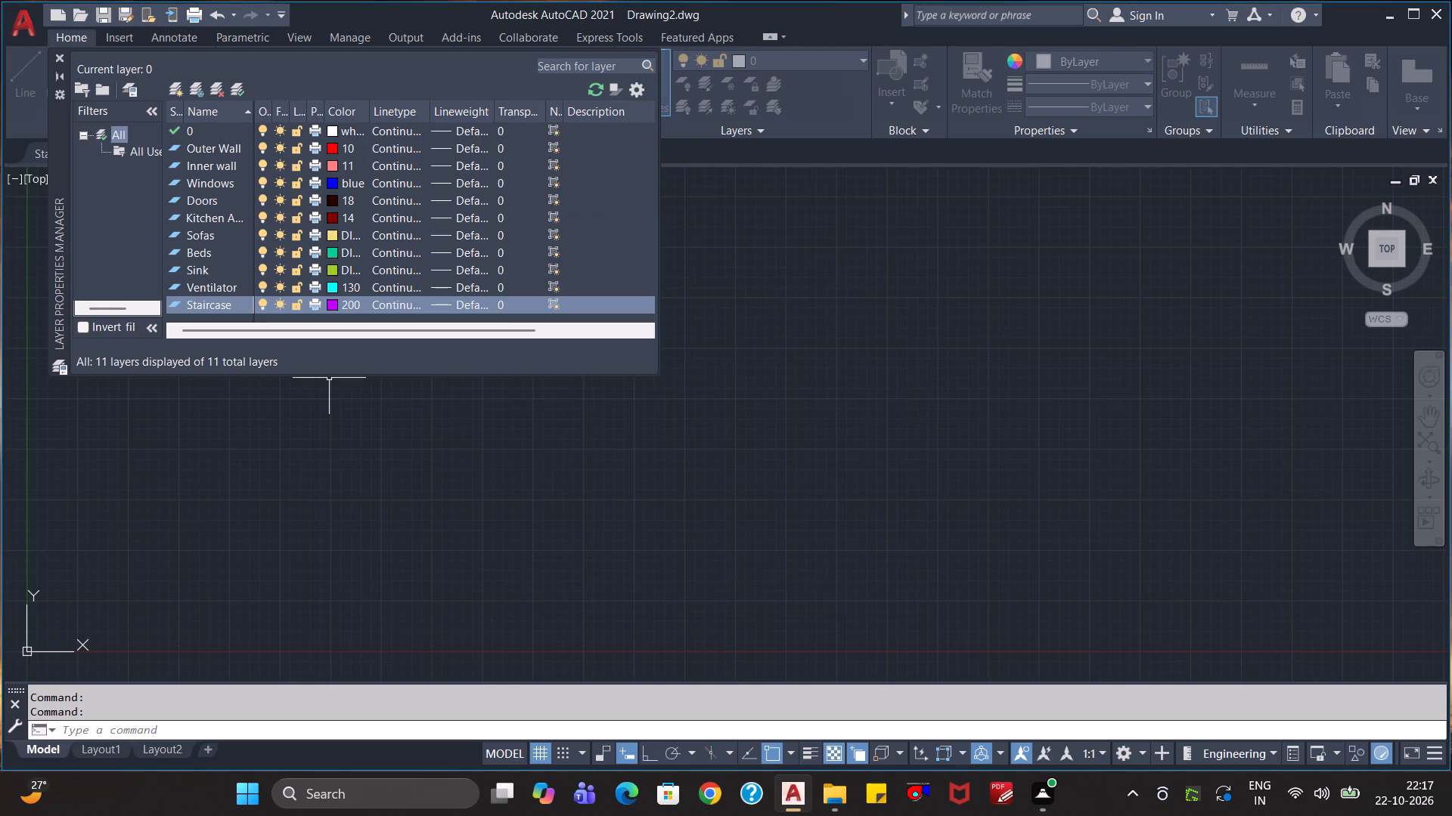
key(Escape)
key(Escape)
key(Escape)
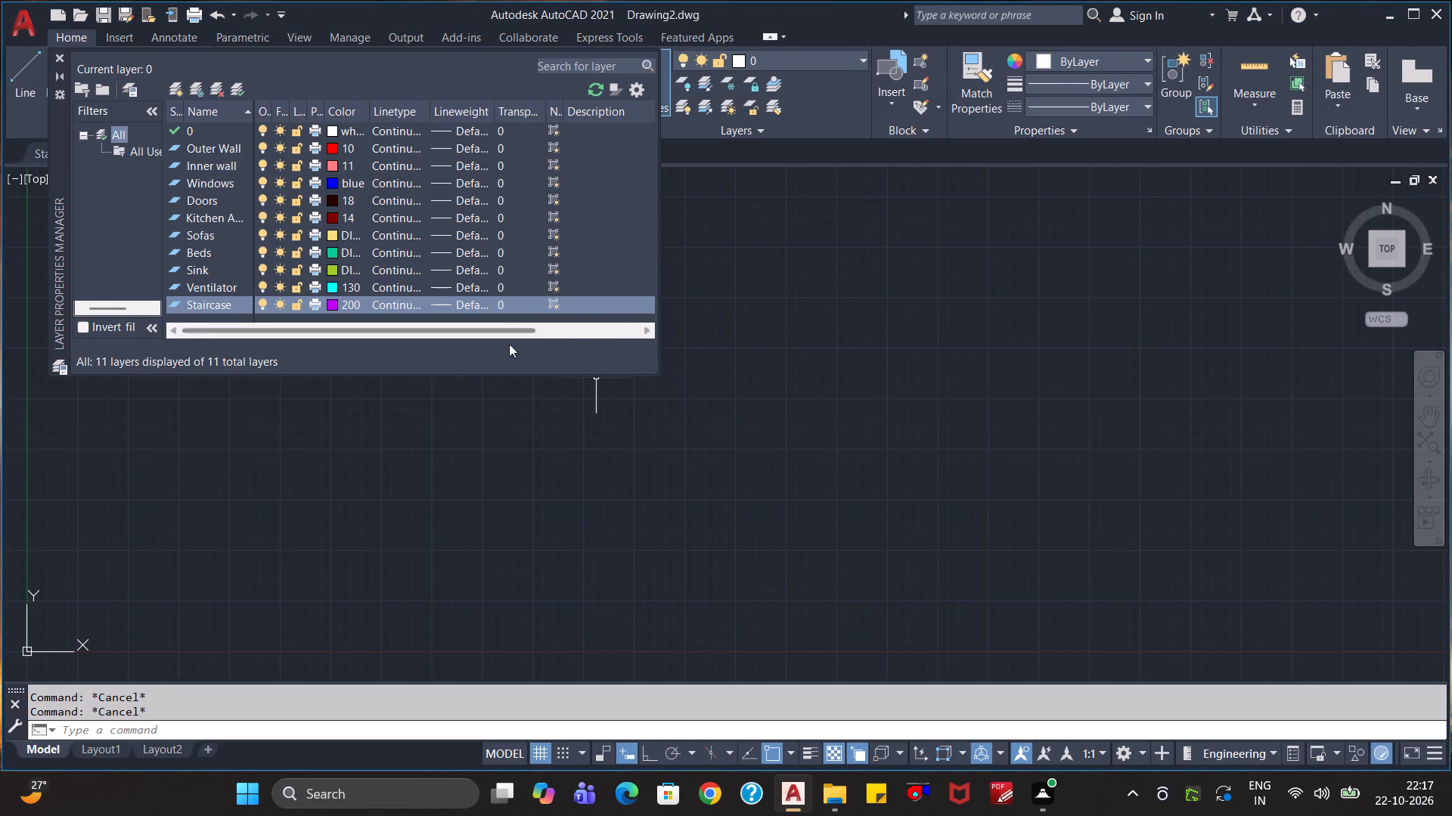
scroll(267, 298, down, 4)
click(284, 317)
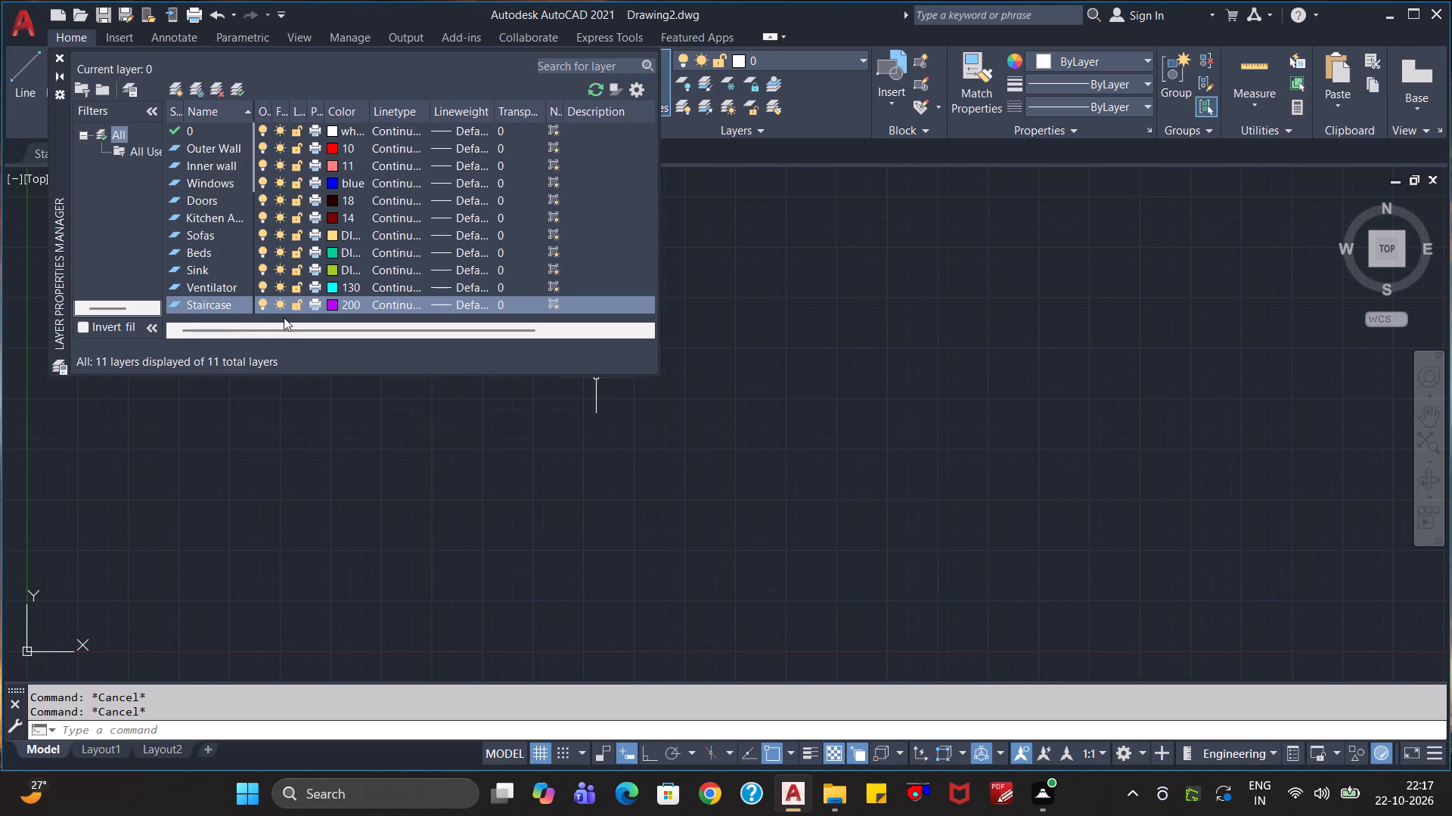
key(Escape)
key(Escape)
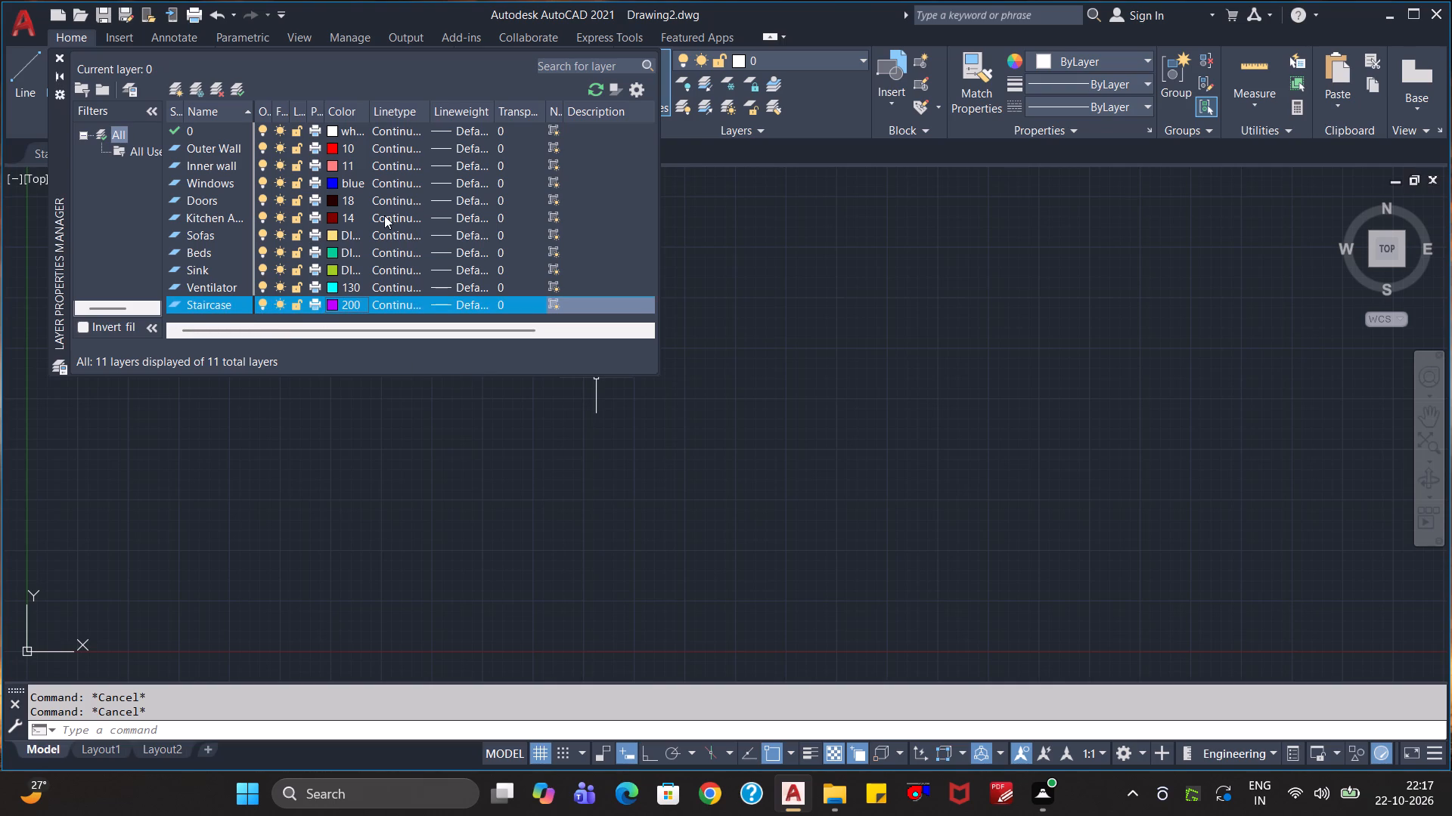
Close the layer manager, leaving layer 0's color as it is.
double_click(352, 124)
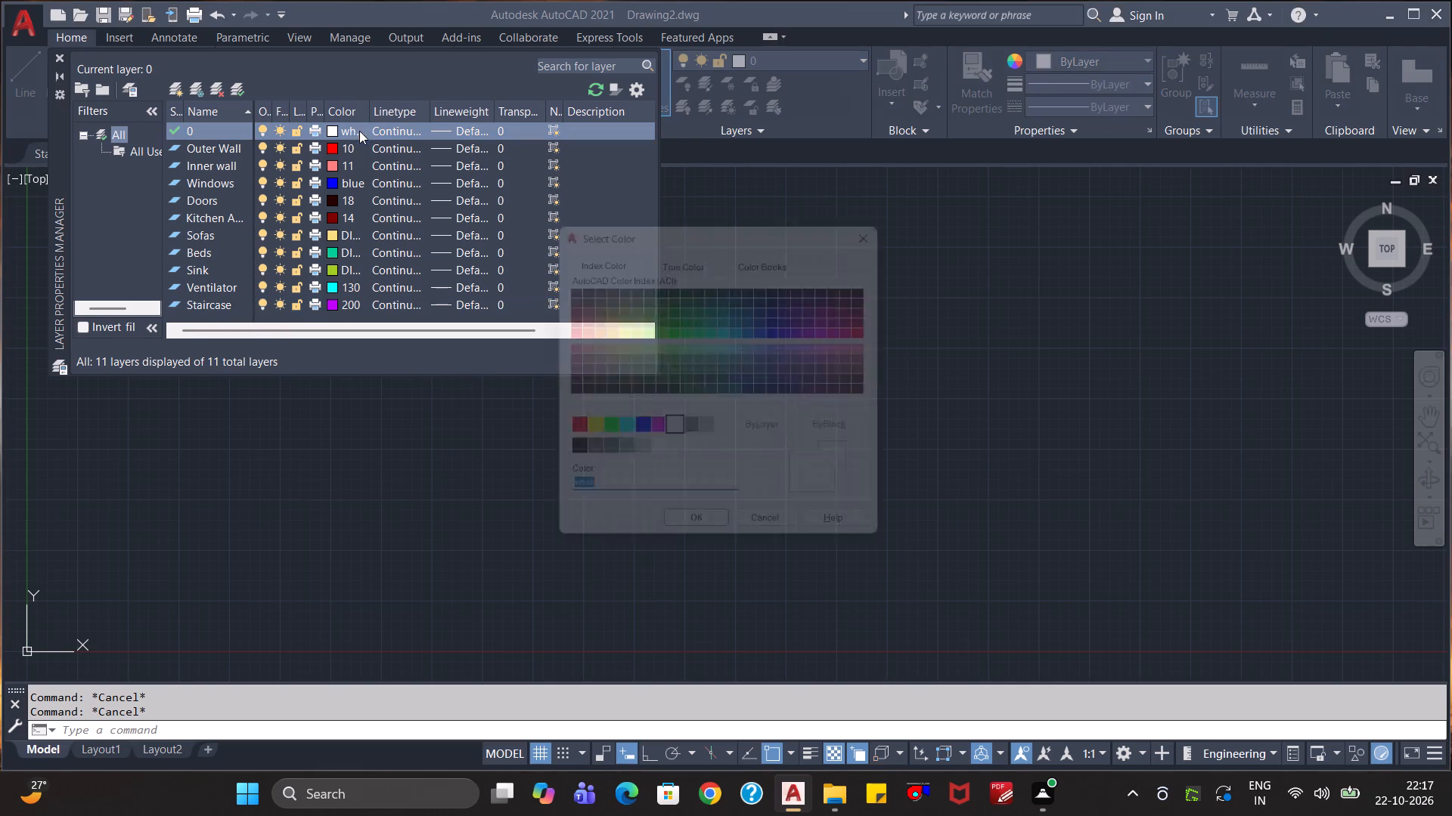
click(889, 230)
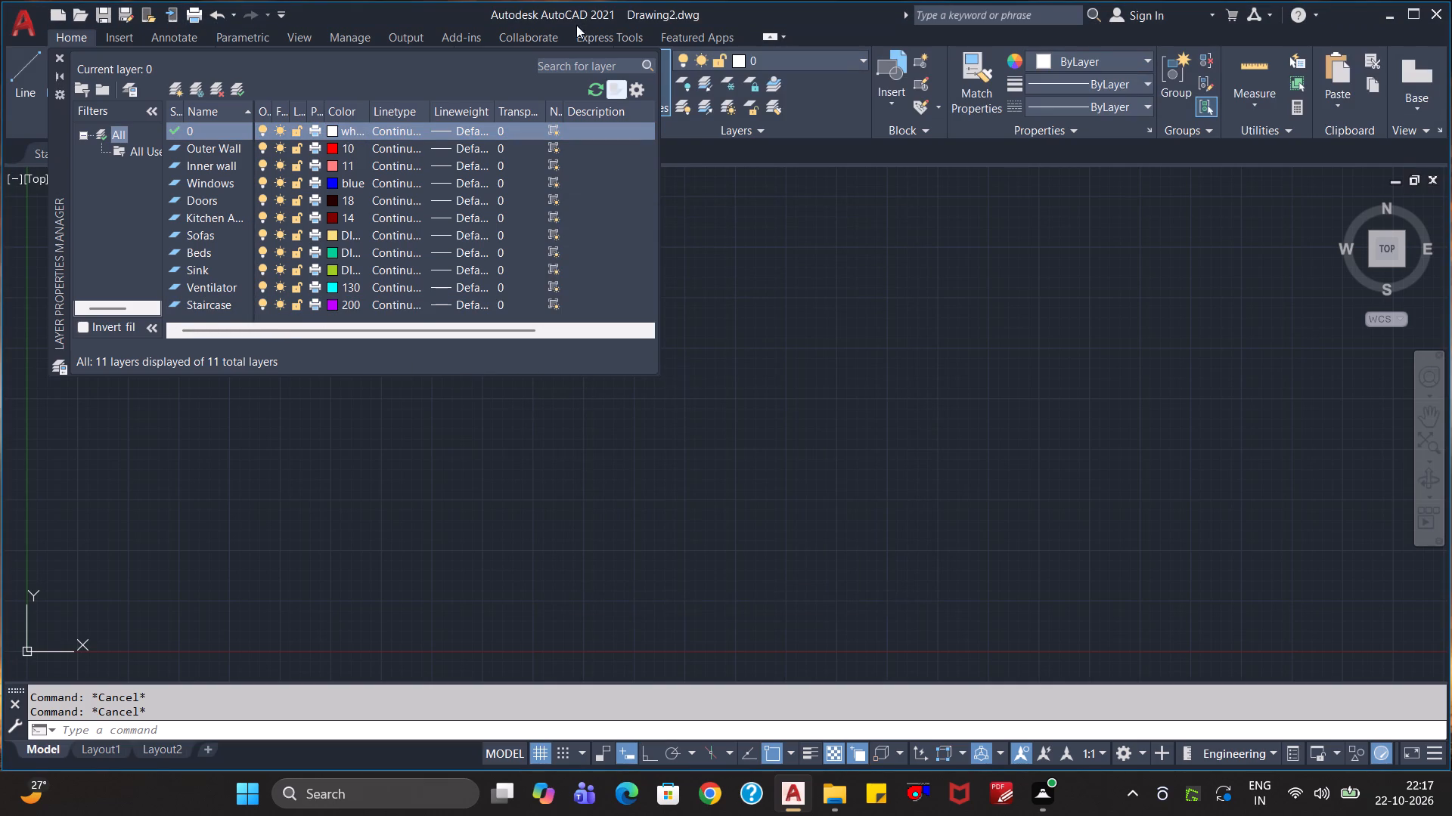
click(53, 49)
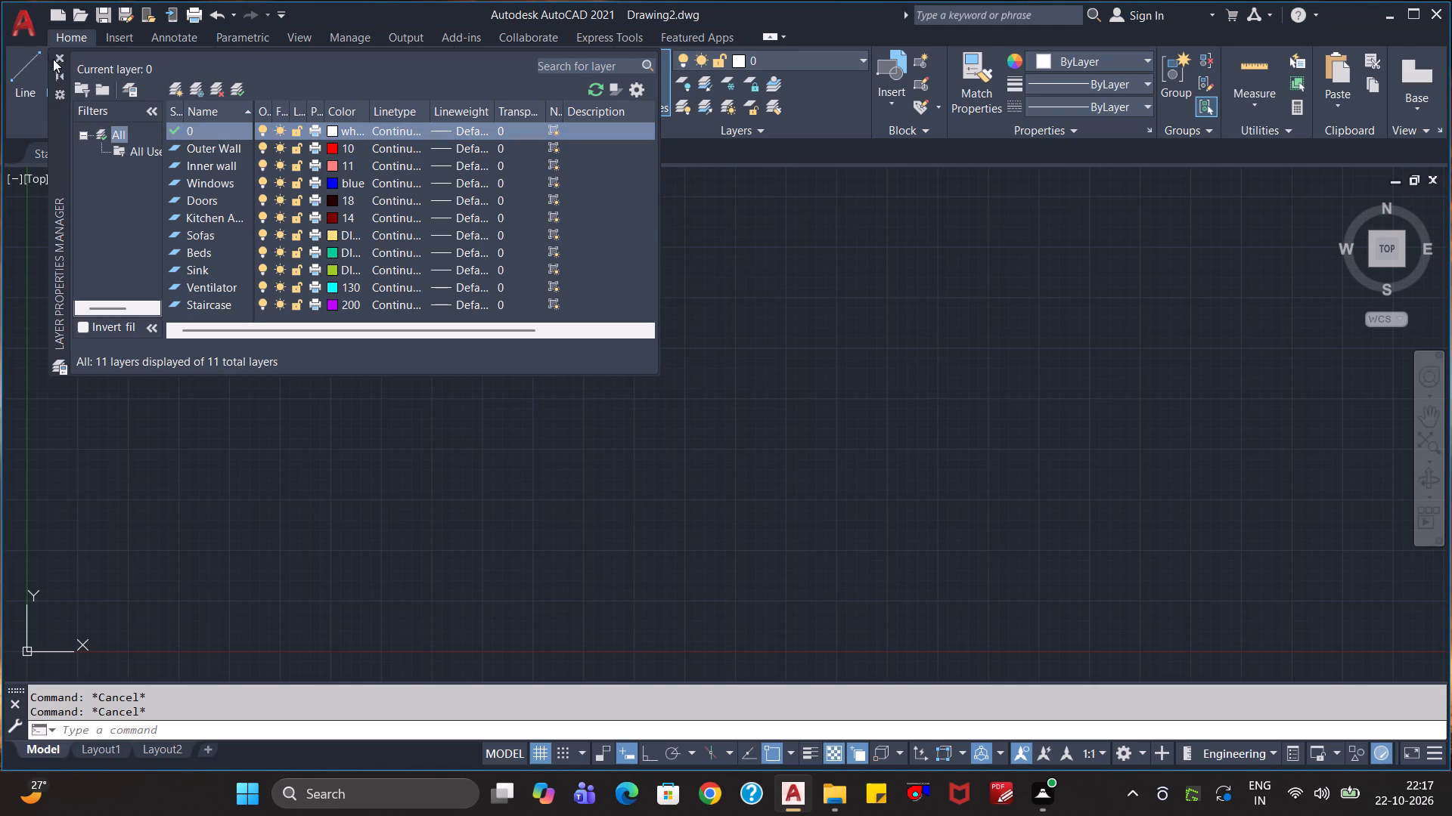
click(63, 57)
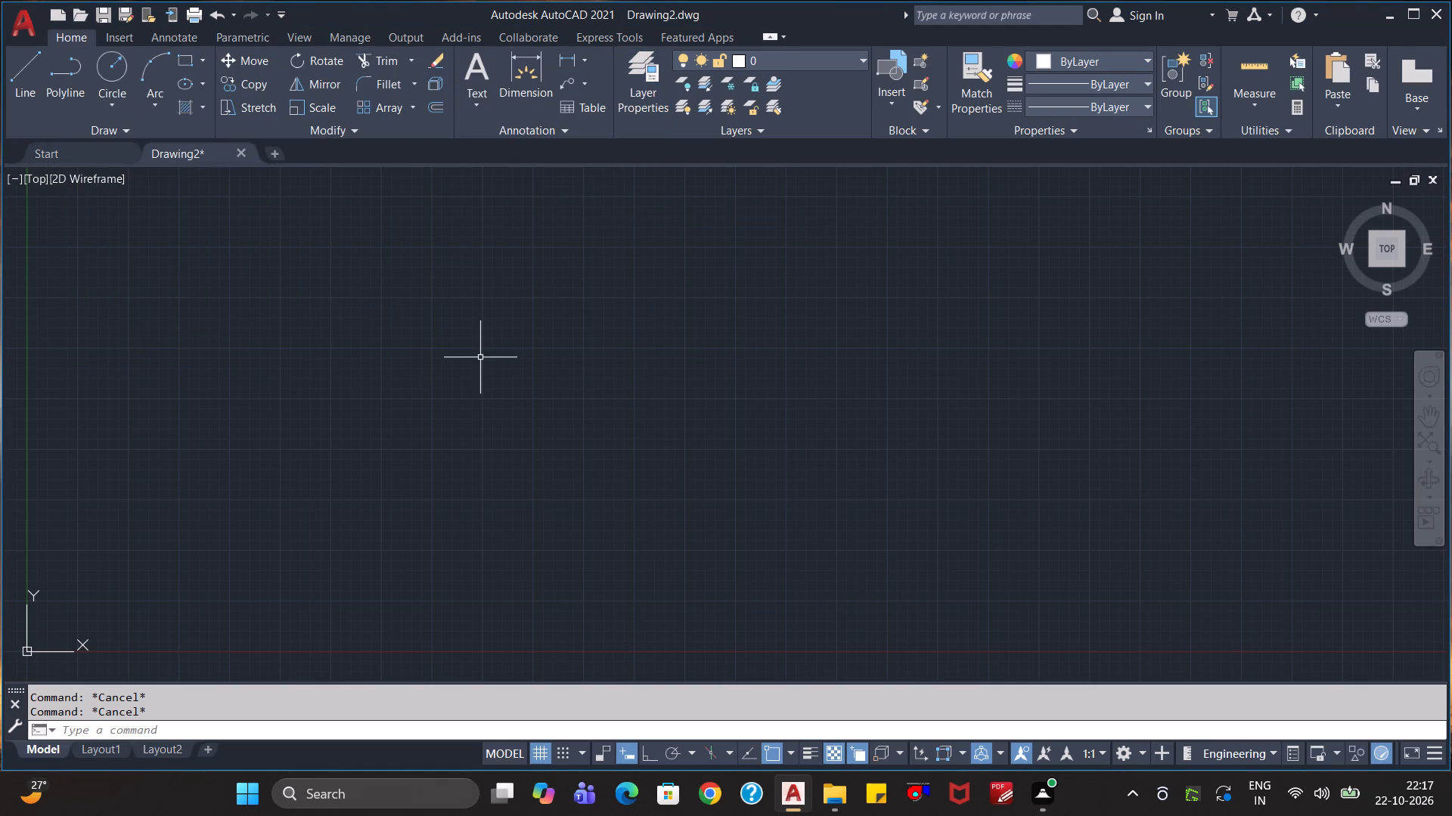
Move the UCS origin down and to the left, to the lower-left corner of the visible drawing area.
scroll(433, 354, down, 6)
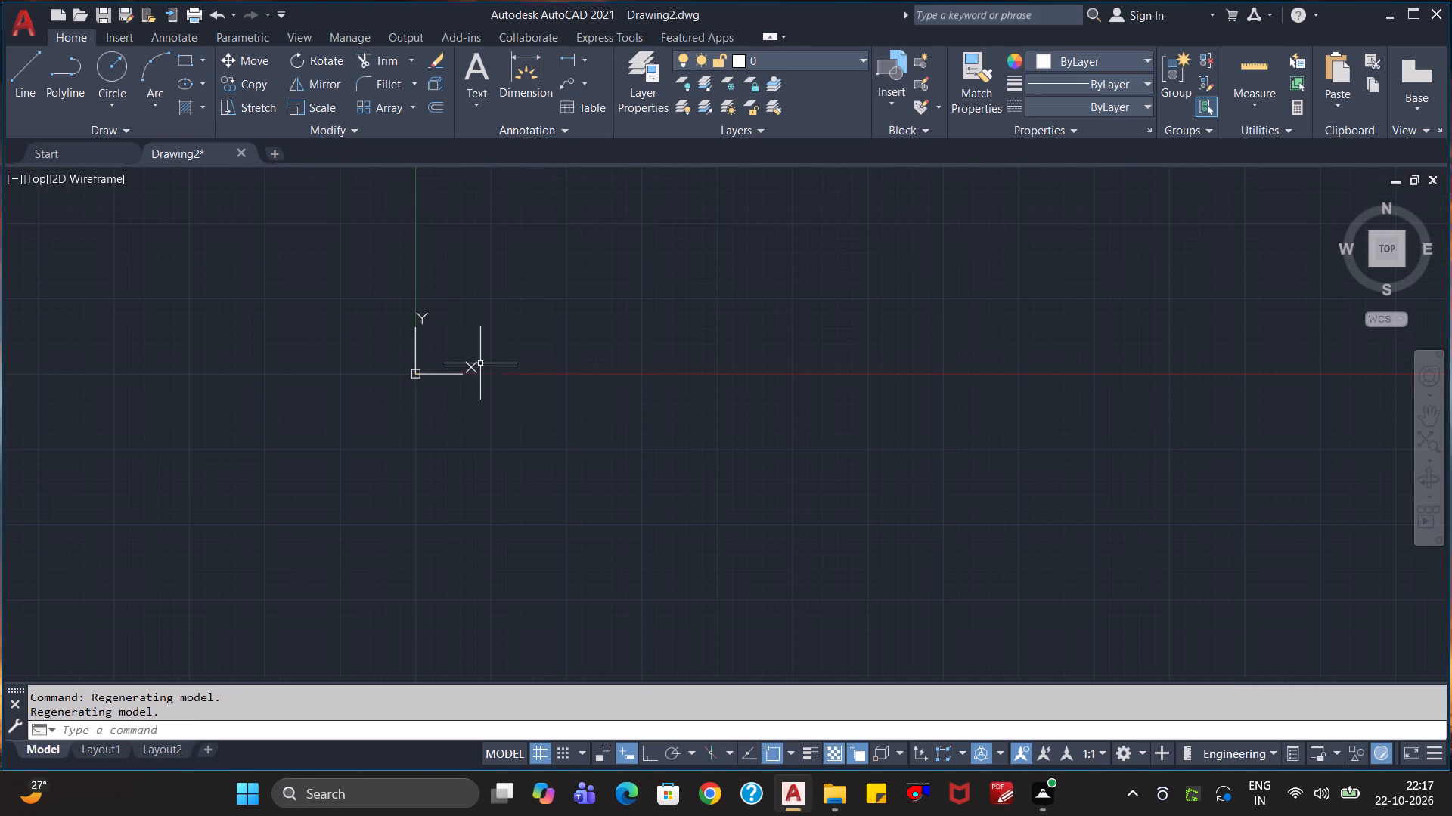
click(418, 375)
click(418, 376)
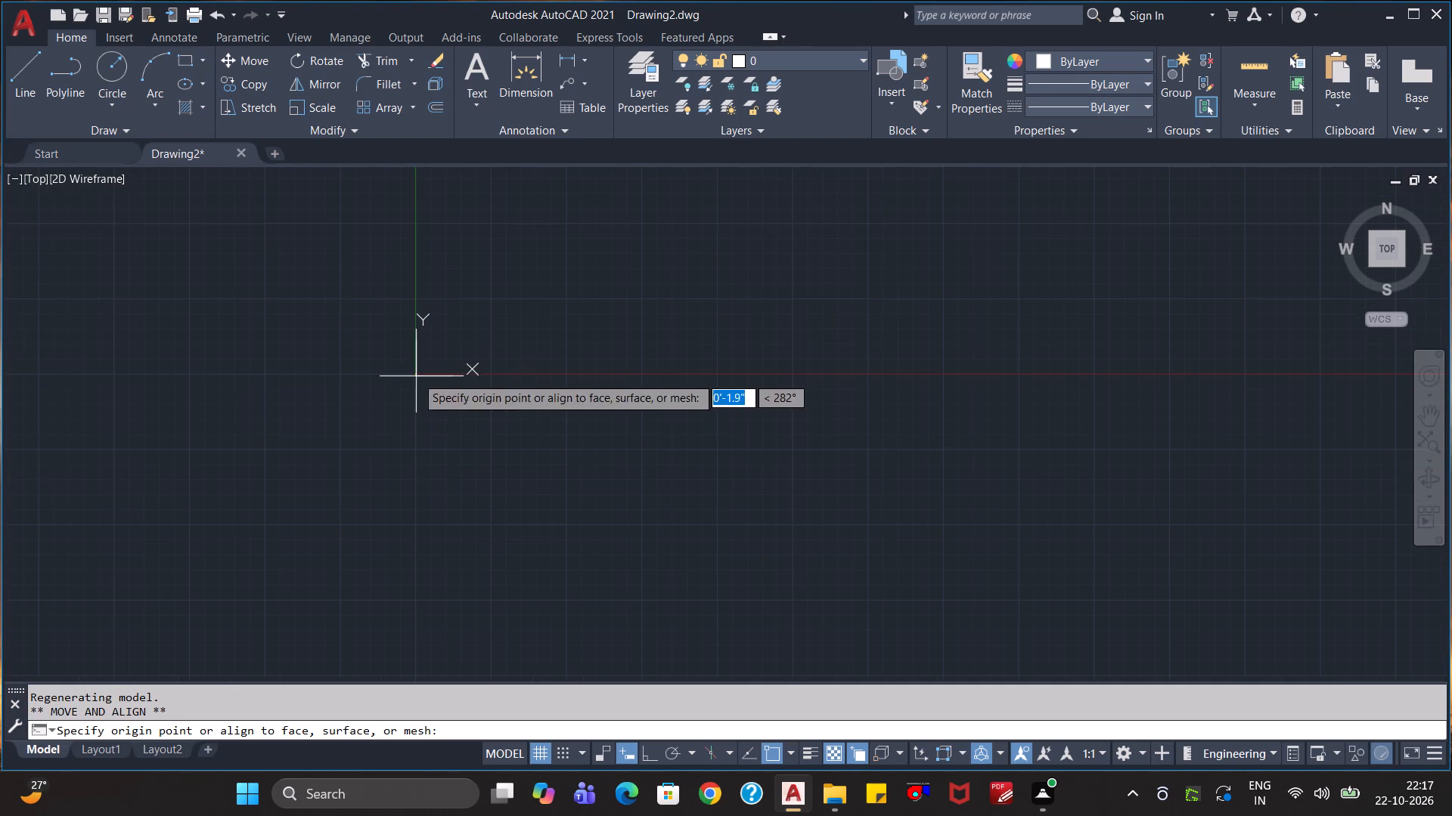
click(11, 669)
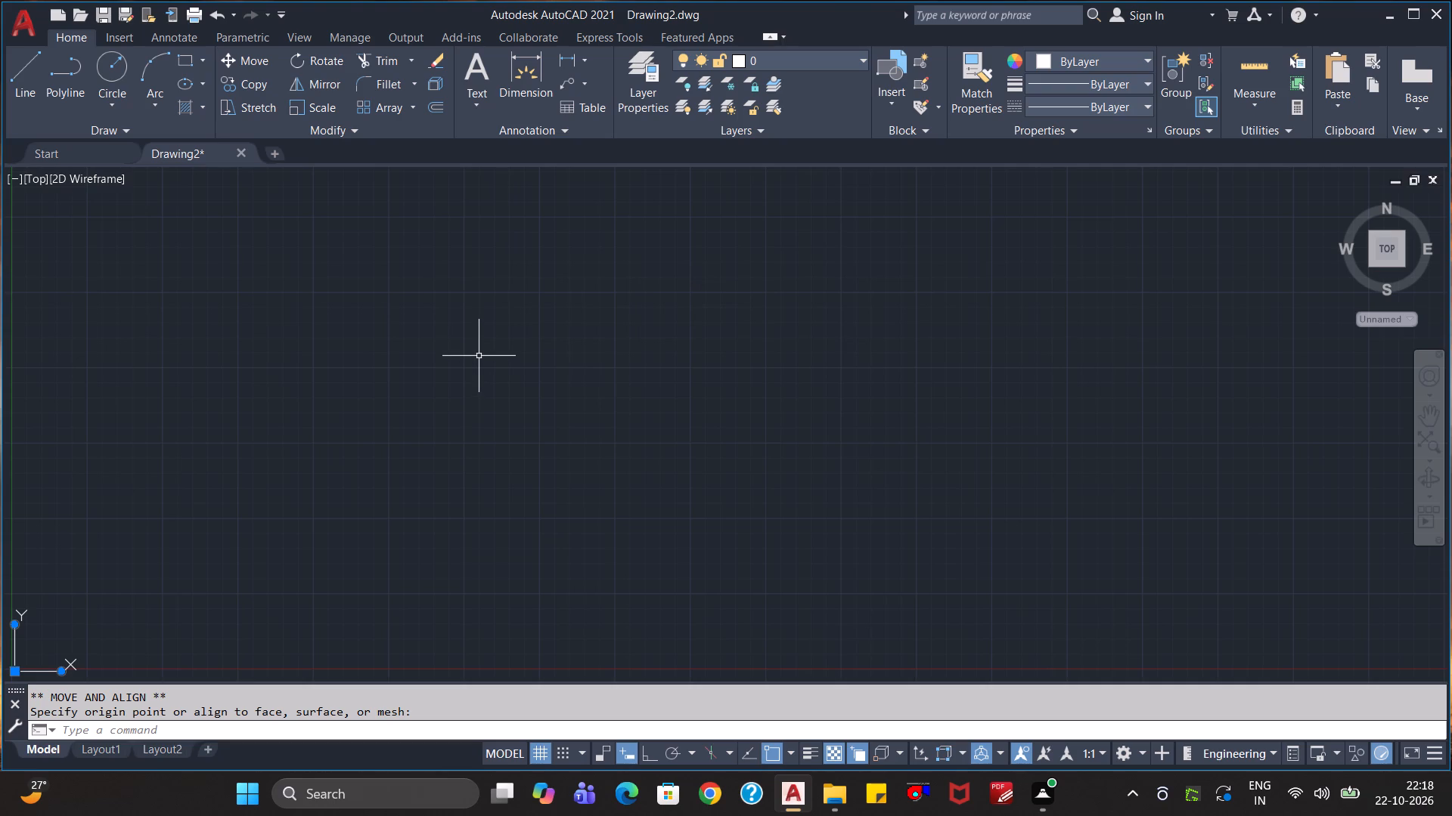
Draw a rectangle with length 33' and width 21' in the middle of the drawing area as the outer wall outline.
text(re)
key(c)
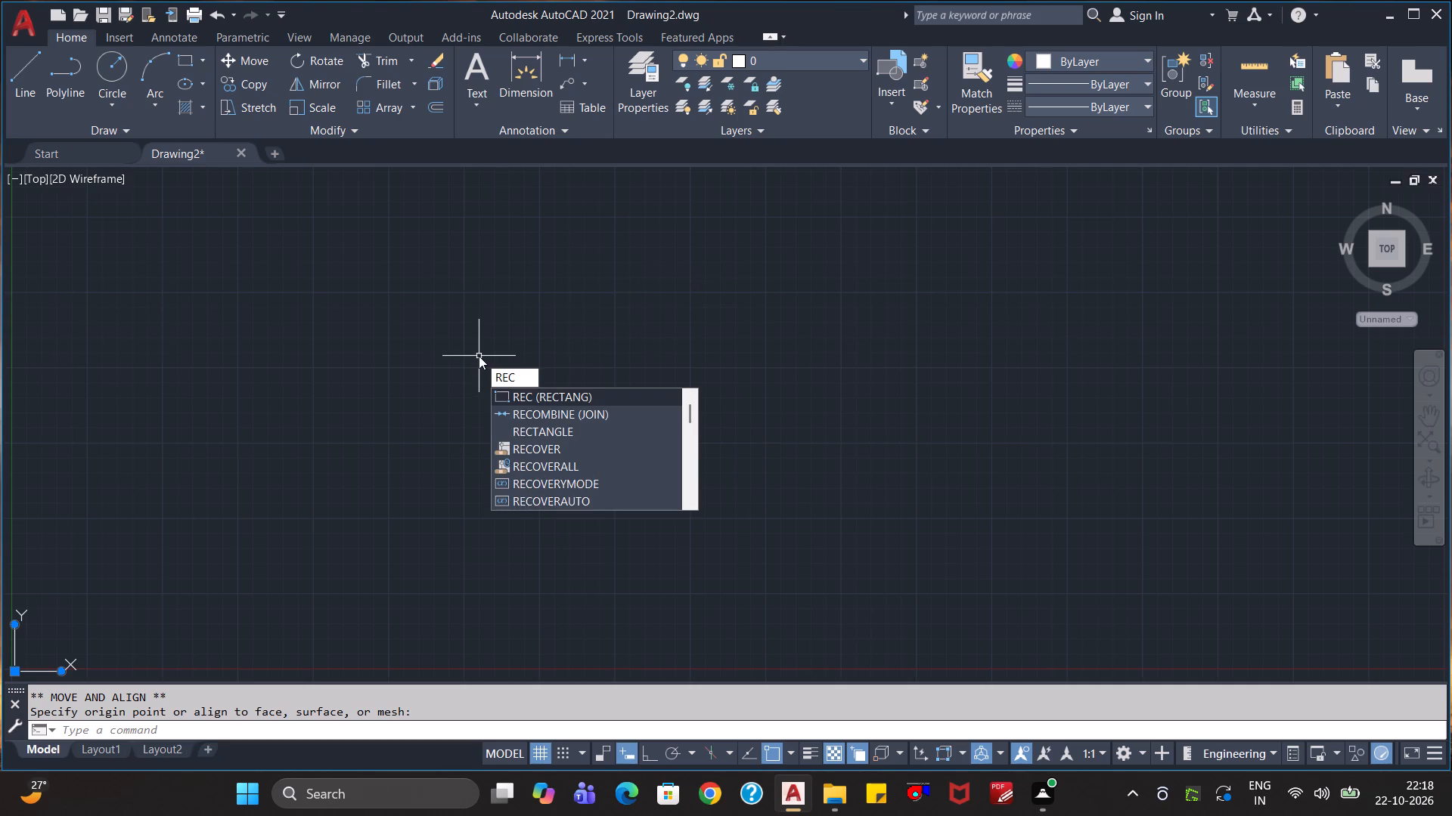
key(Return)
click(446, 297)
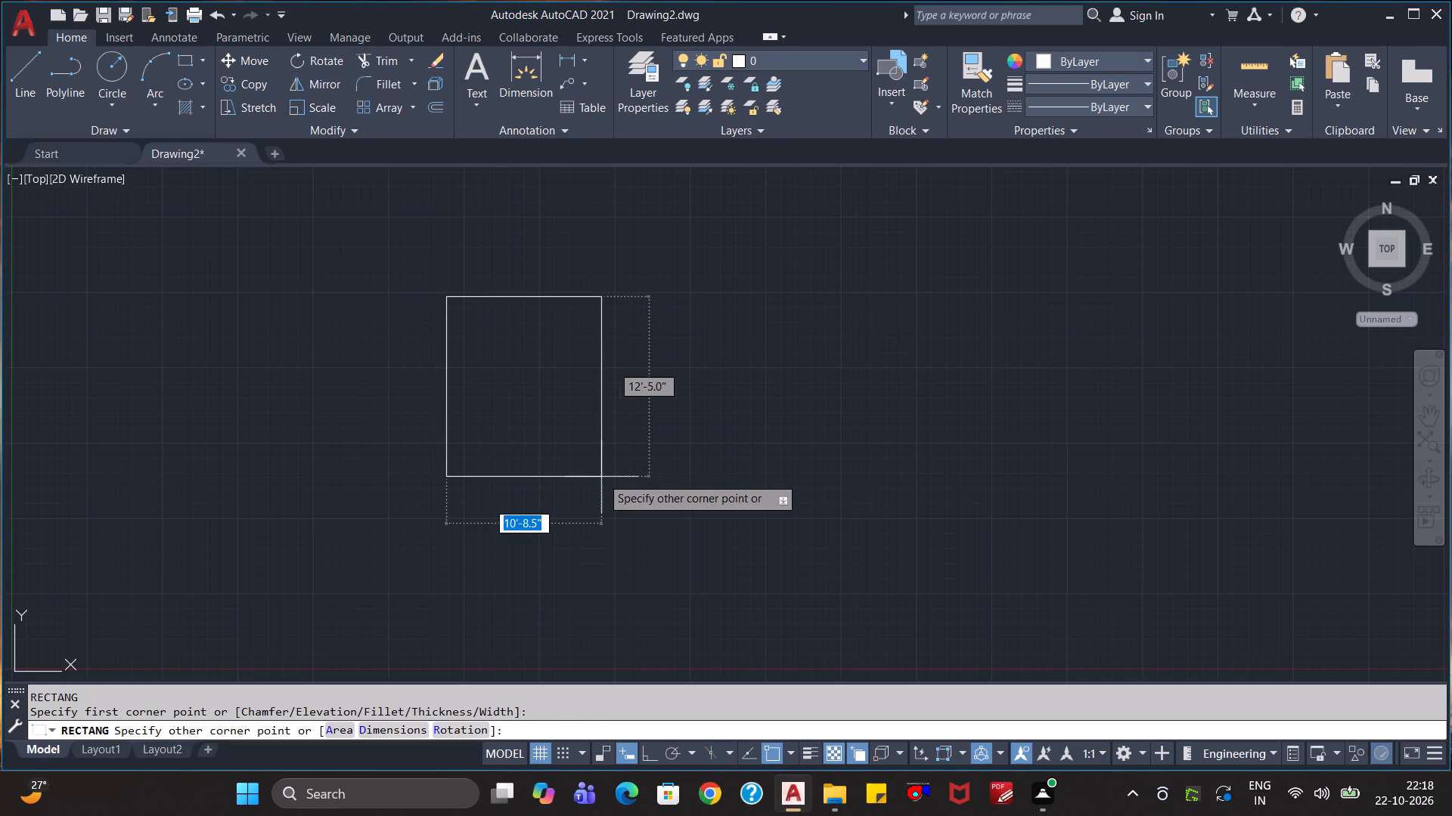
key(d)
key(Return)
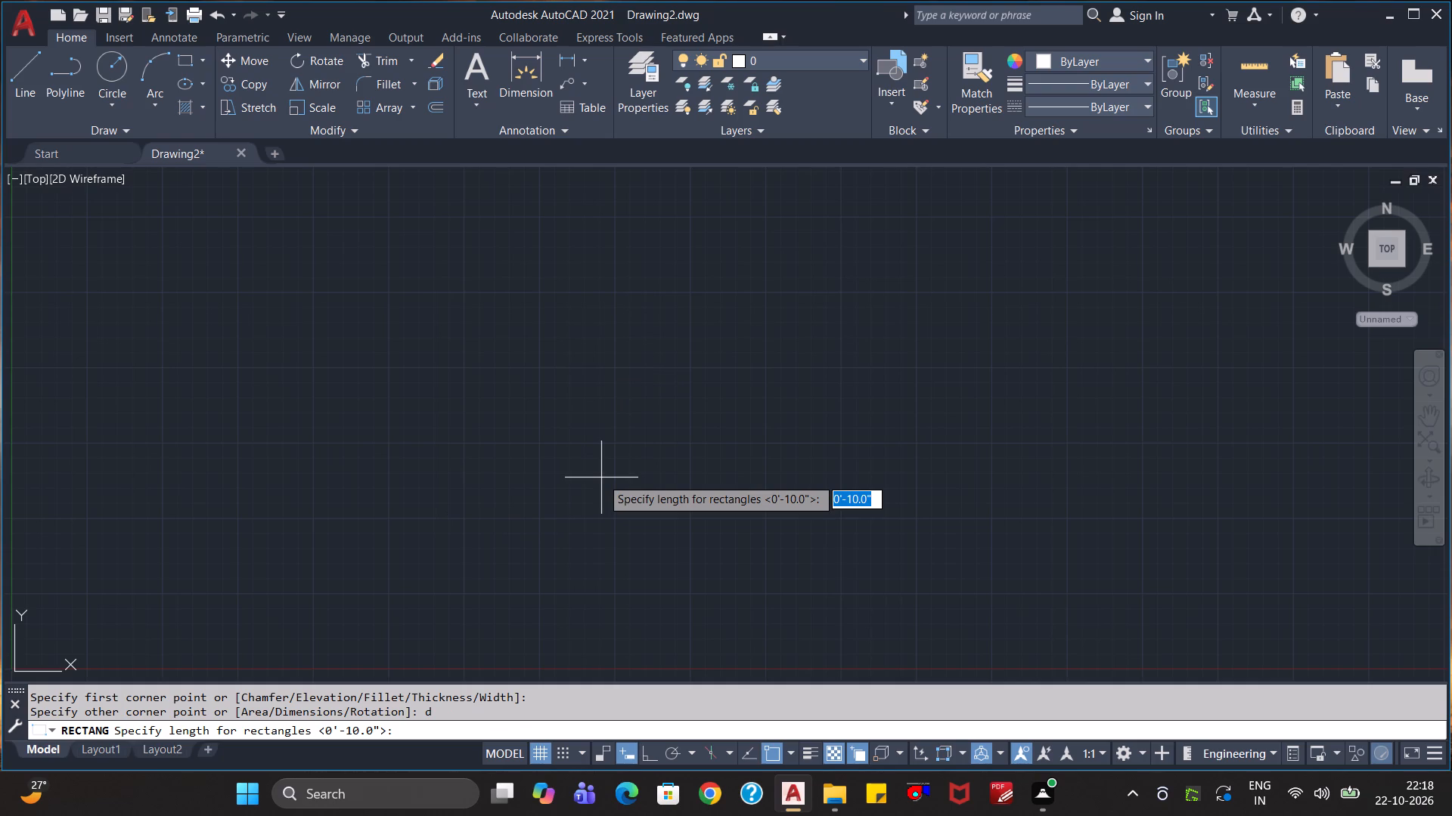
text(21)
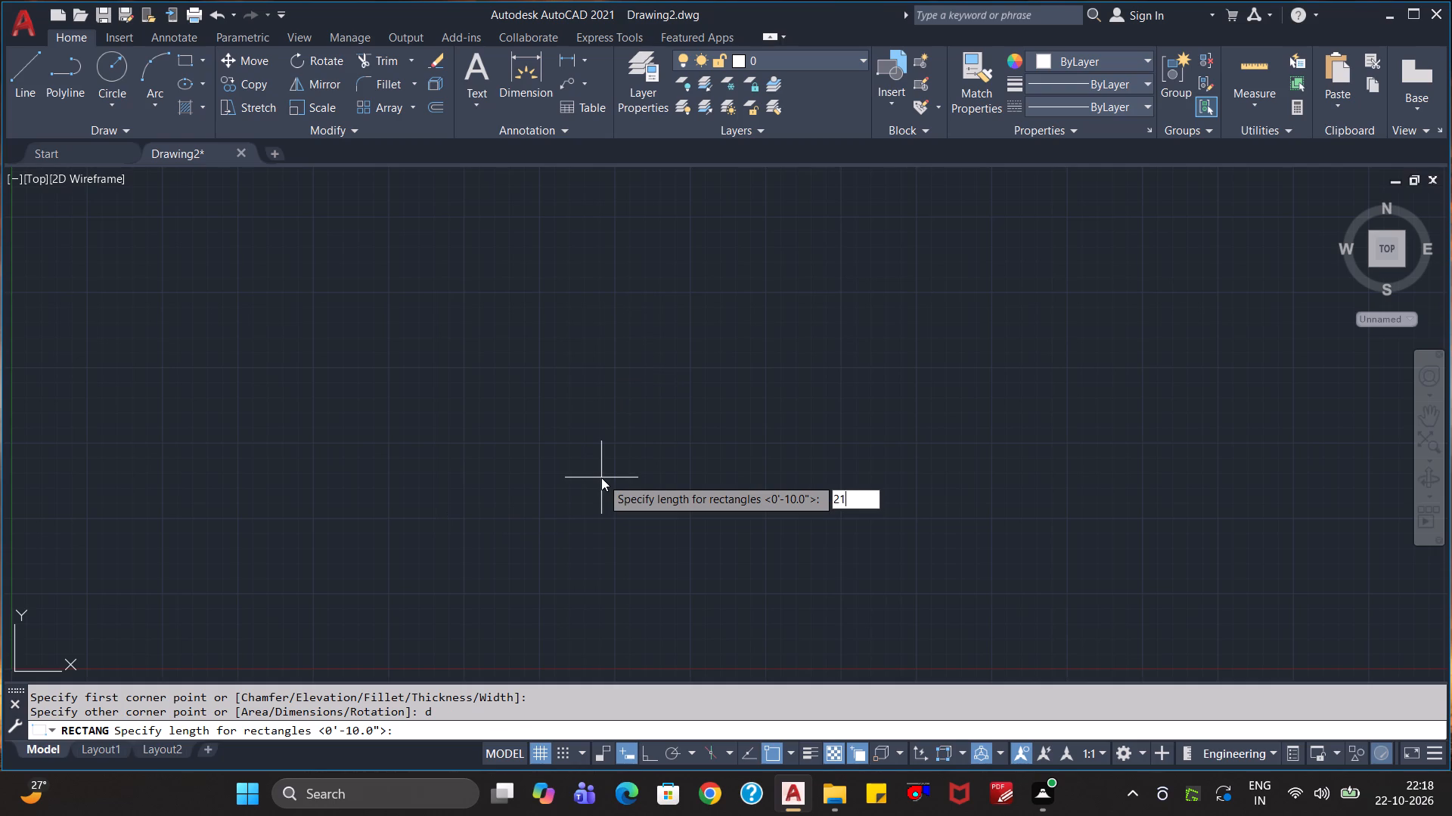
key(BackSpace)
key(BackSpace)
text(33)
key(apostrophe)
key(Return)
text(21')
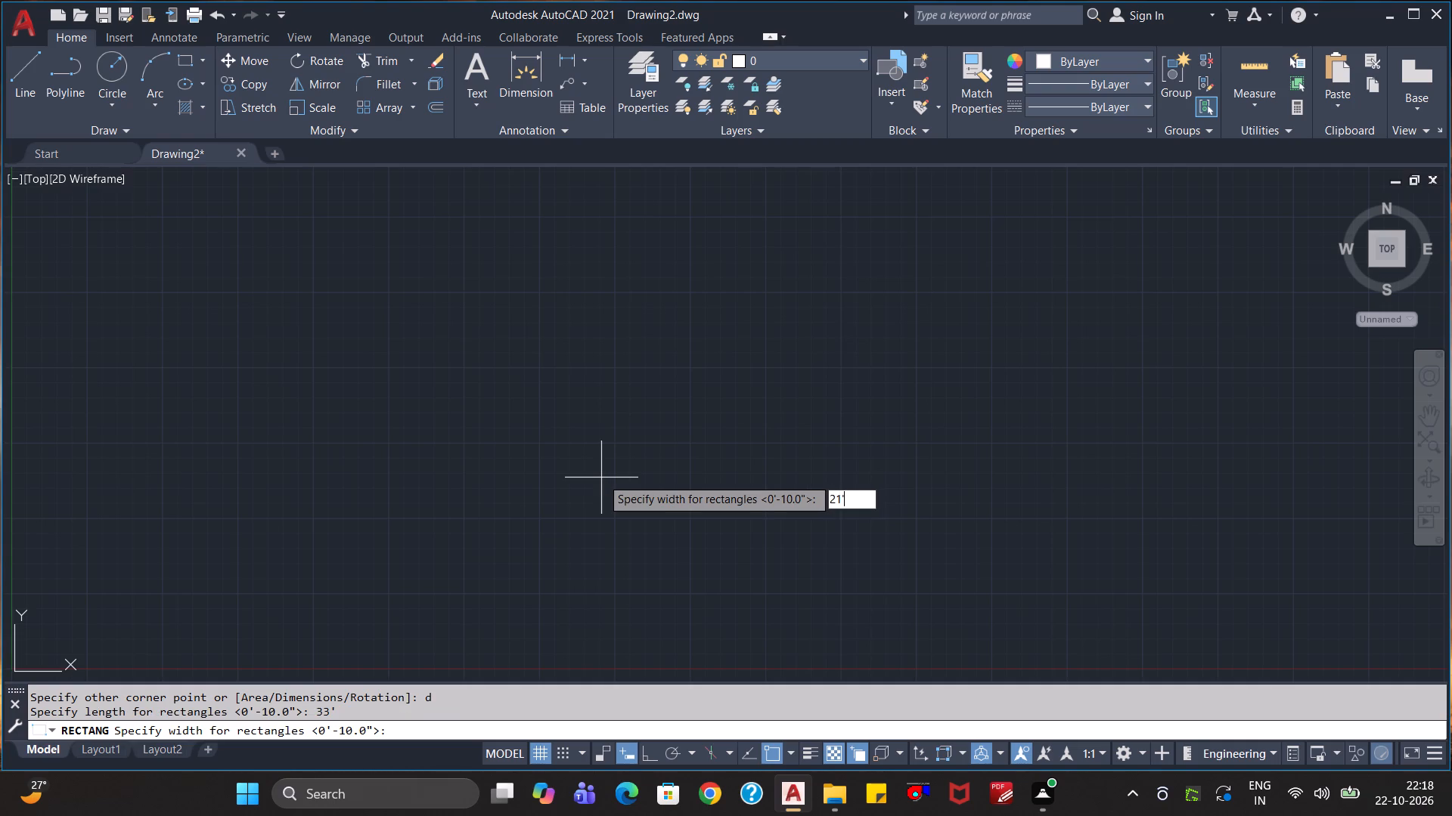
key(Return)
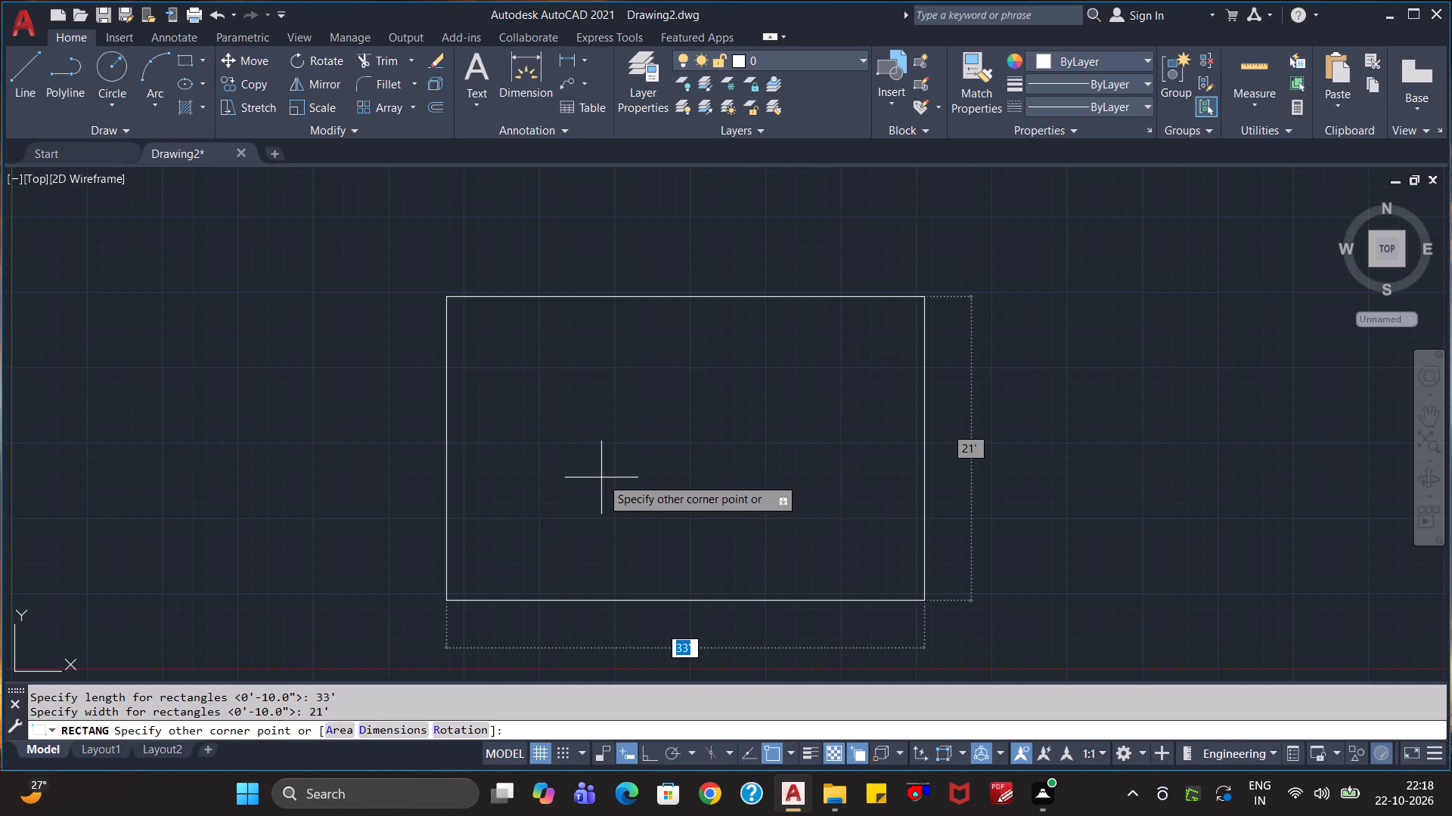
click(695, 483)
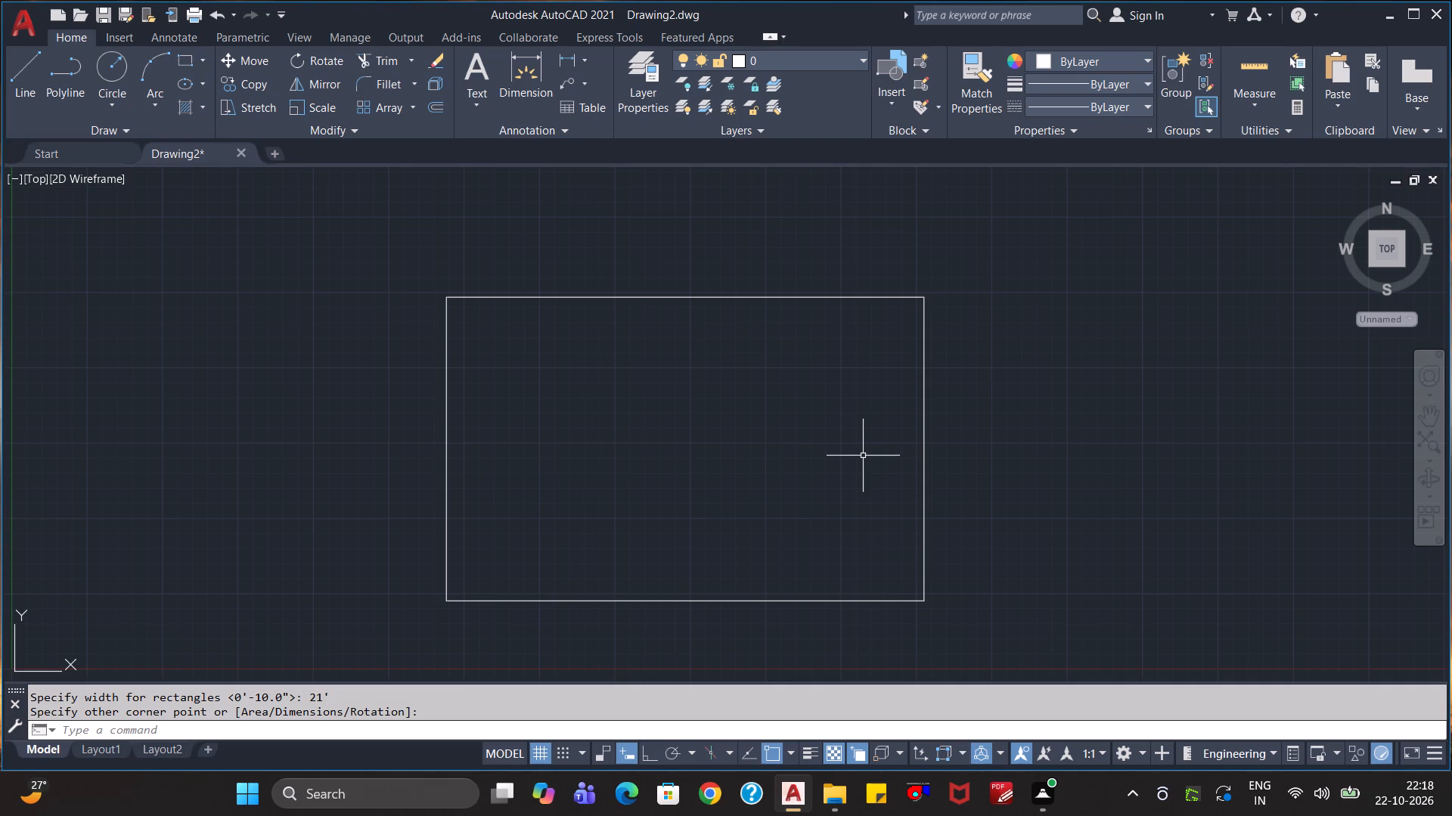
Offset the outer wall rectangle 9" inward to form the wall thickness.
key(Escape)
key(o)
key(Return)
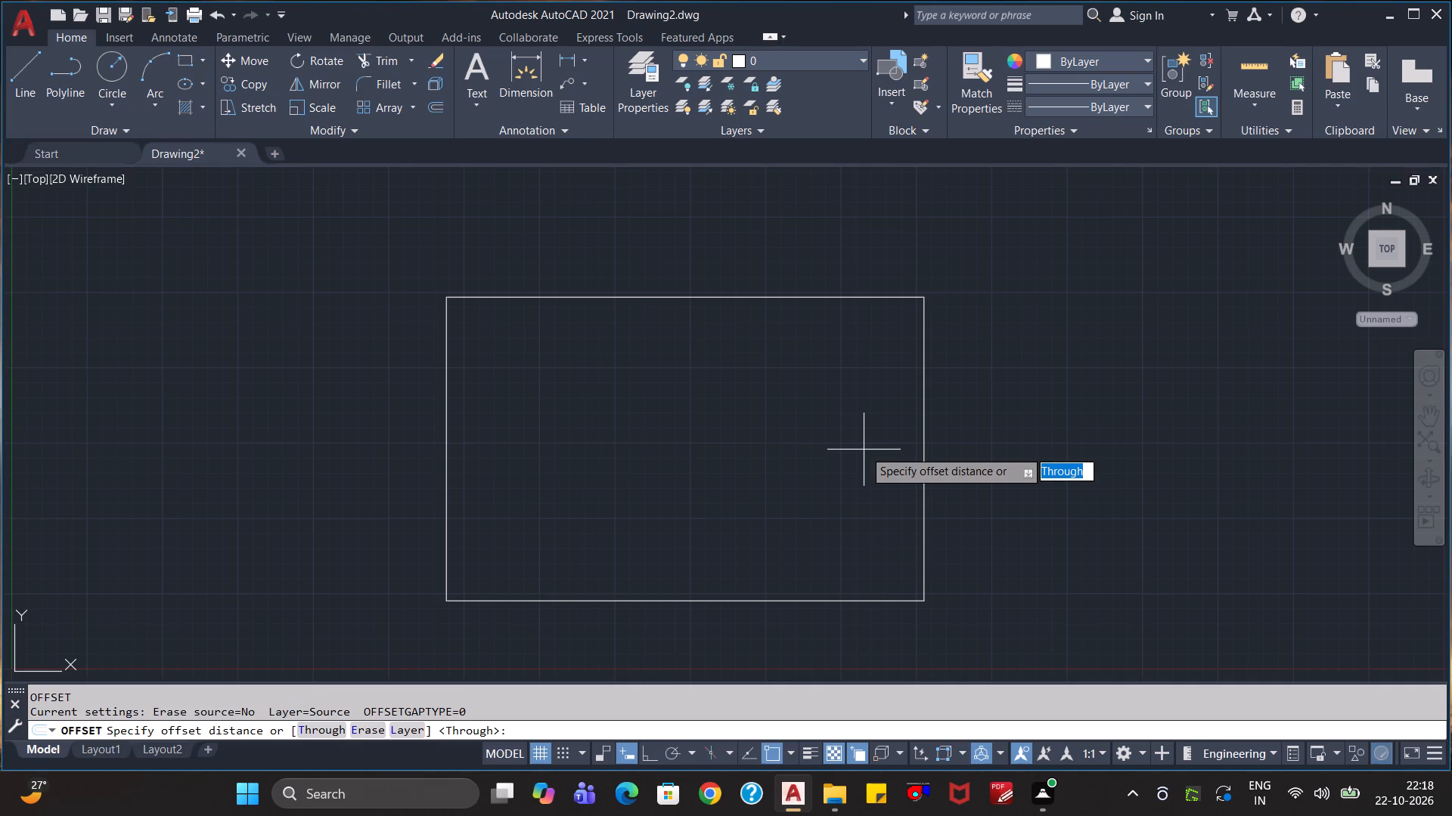
key(Return)
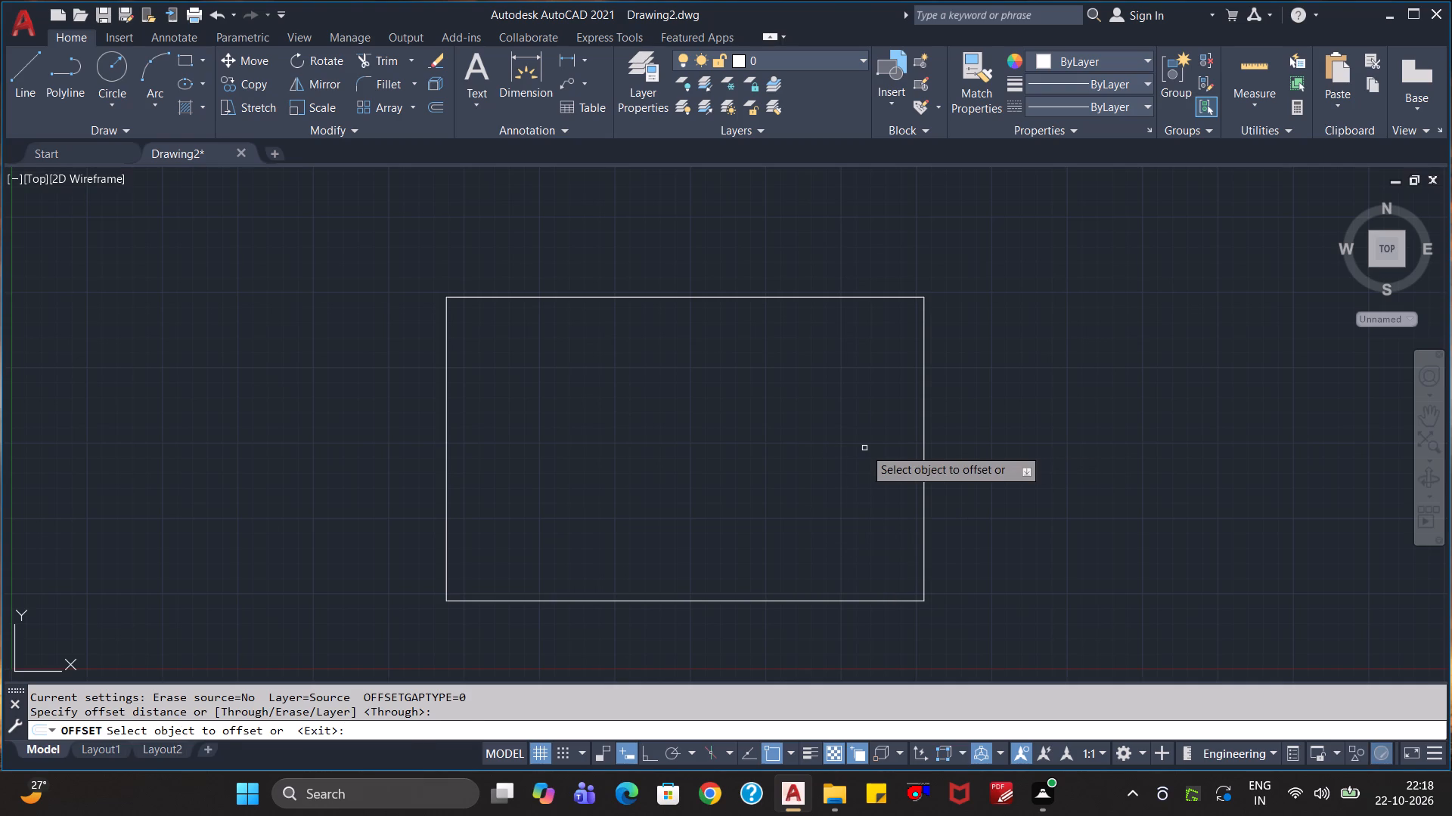
click(925, 379)
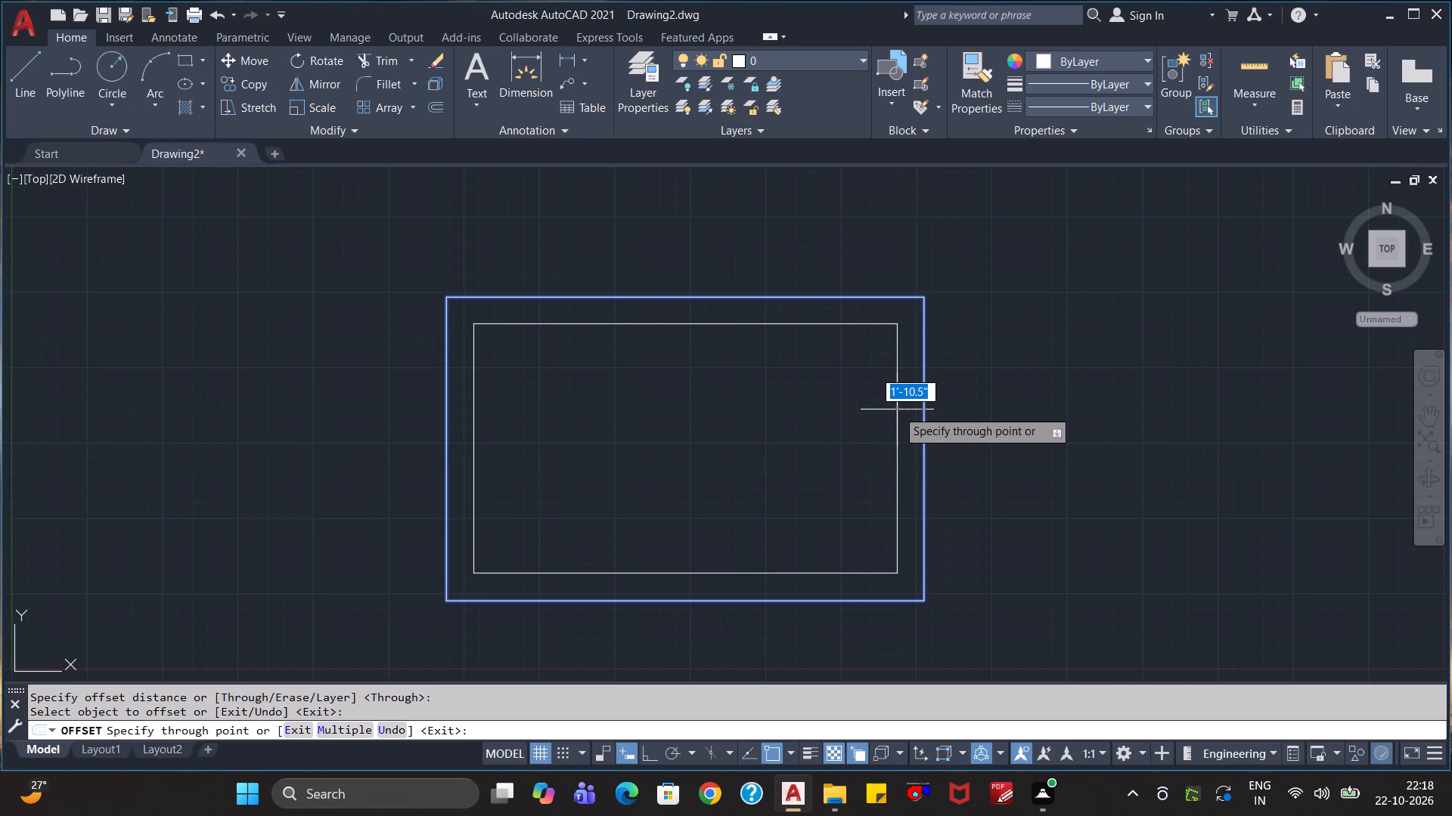
key(9)
key(shift+quotedbl)
key(Return)
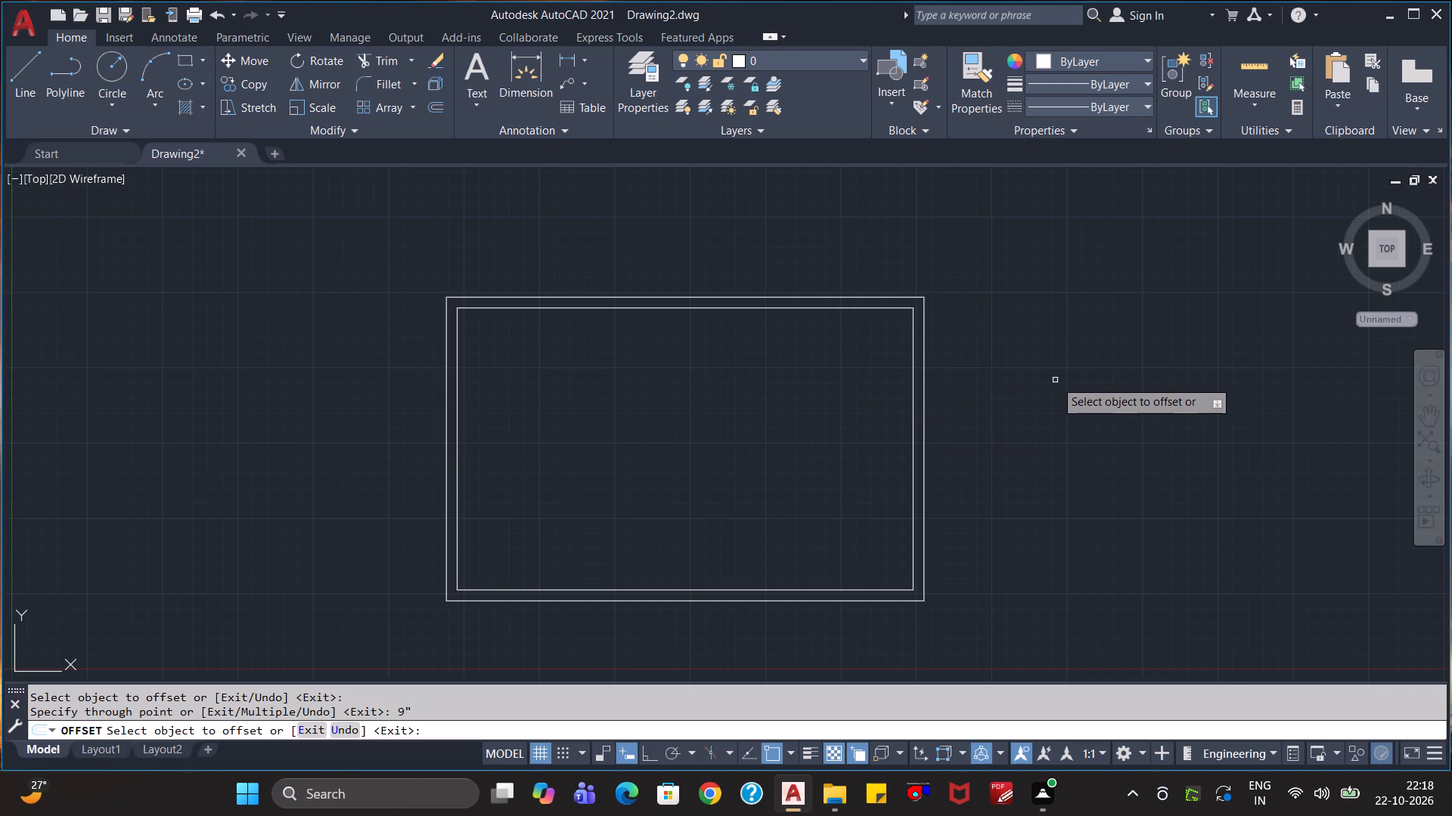
key(Escape)
key(Escape)
Explode the inner wall rectangle into separate lines.
click(913, 380)
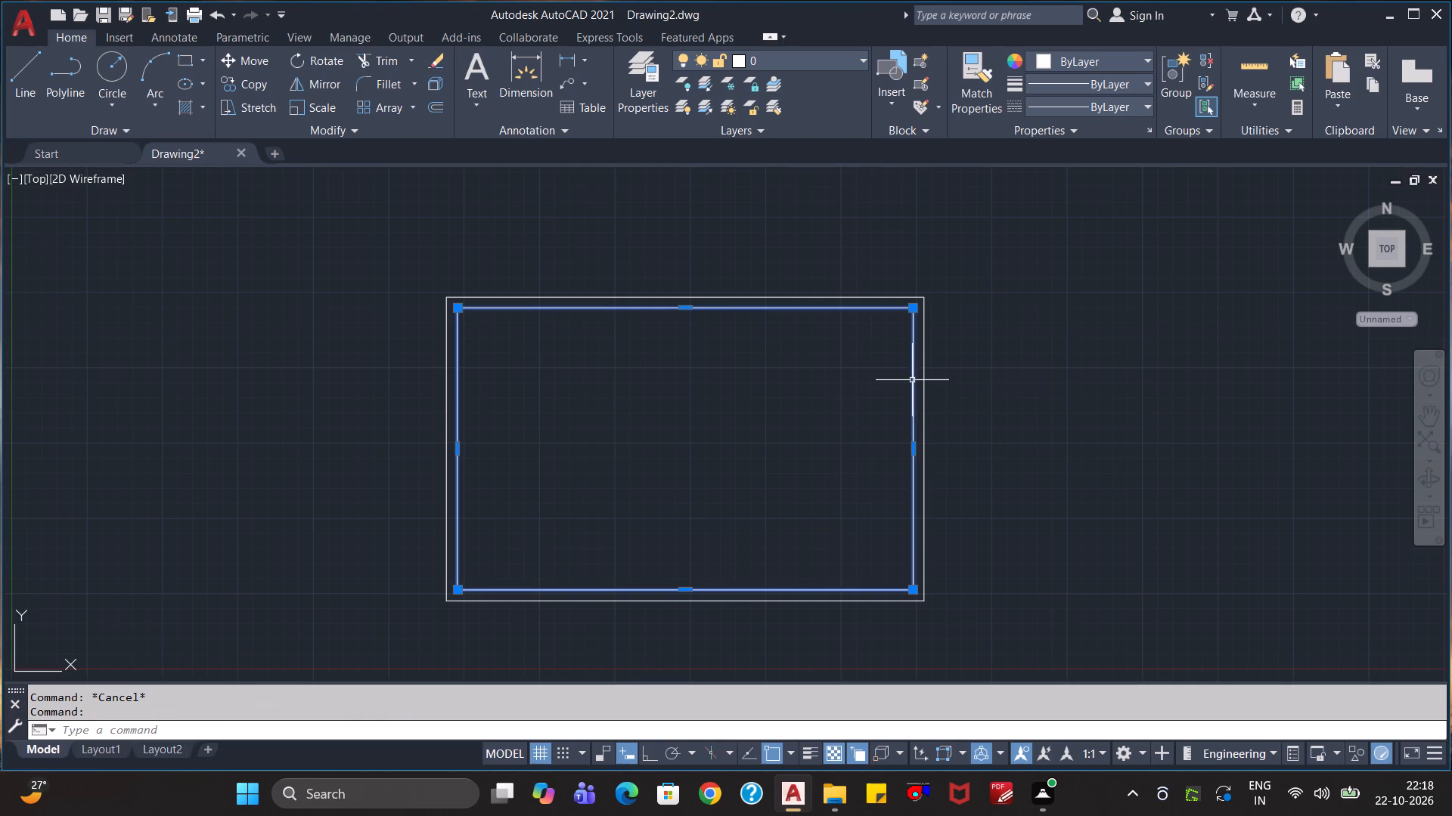
text(ex)
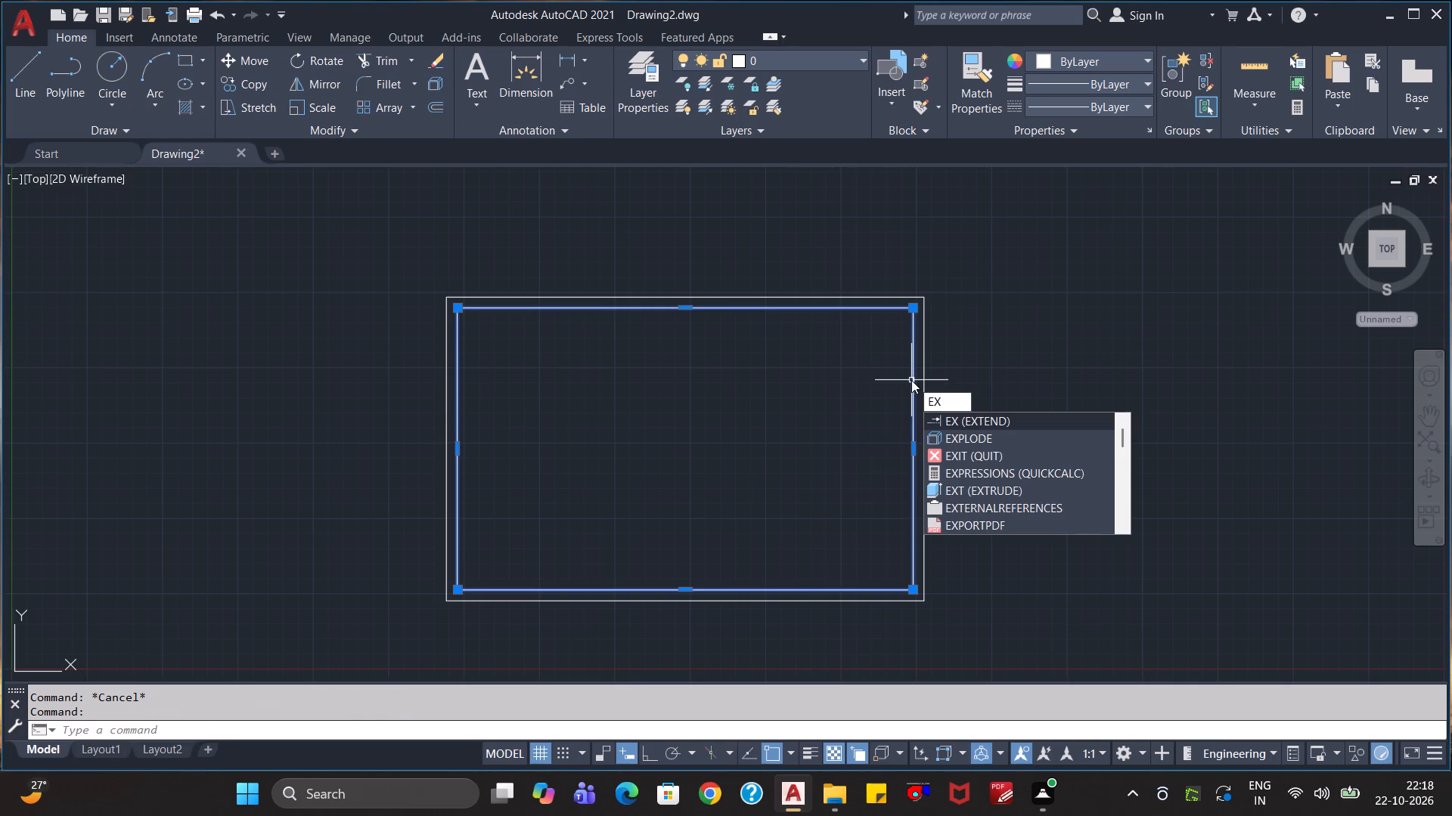
key(Down)
key(Return)
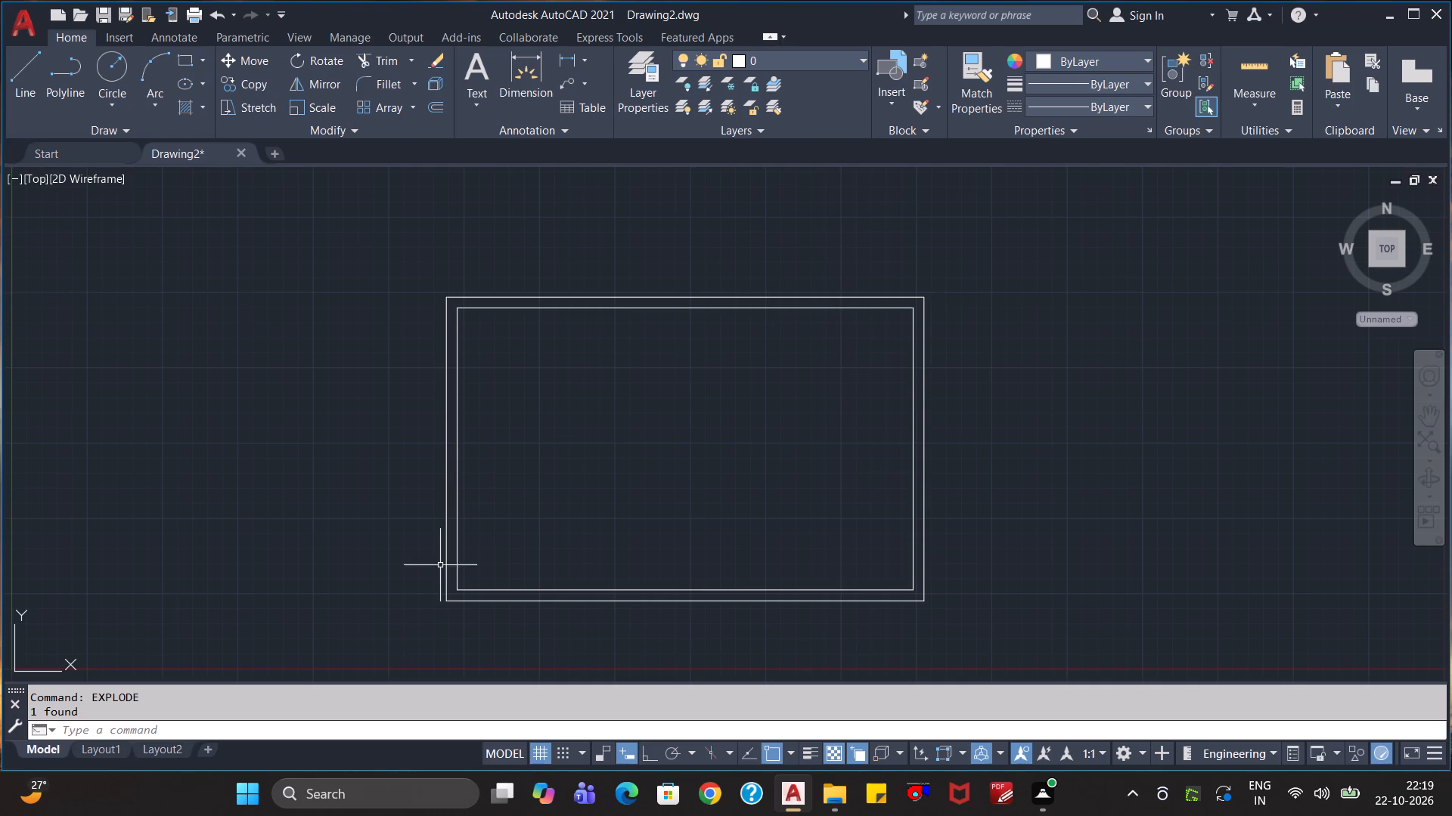
key(Escape)
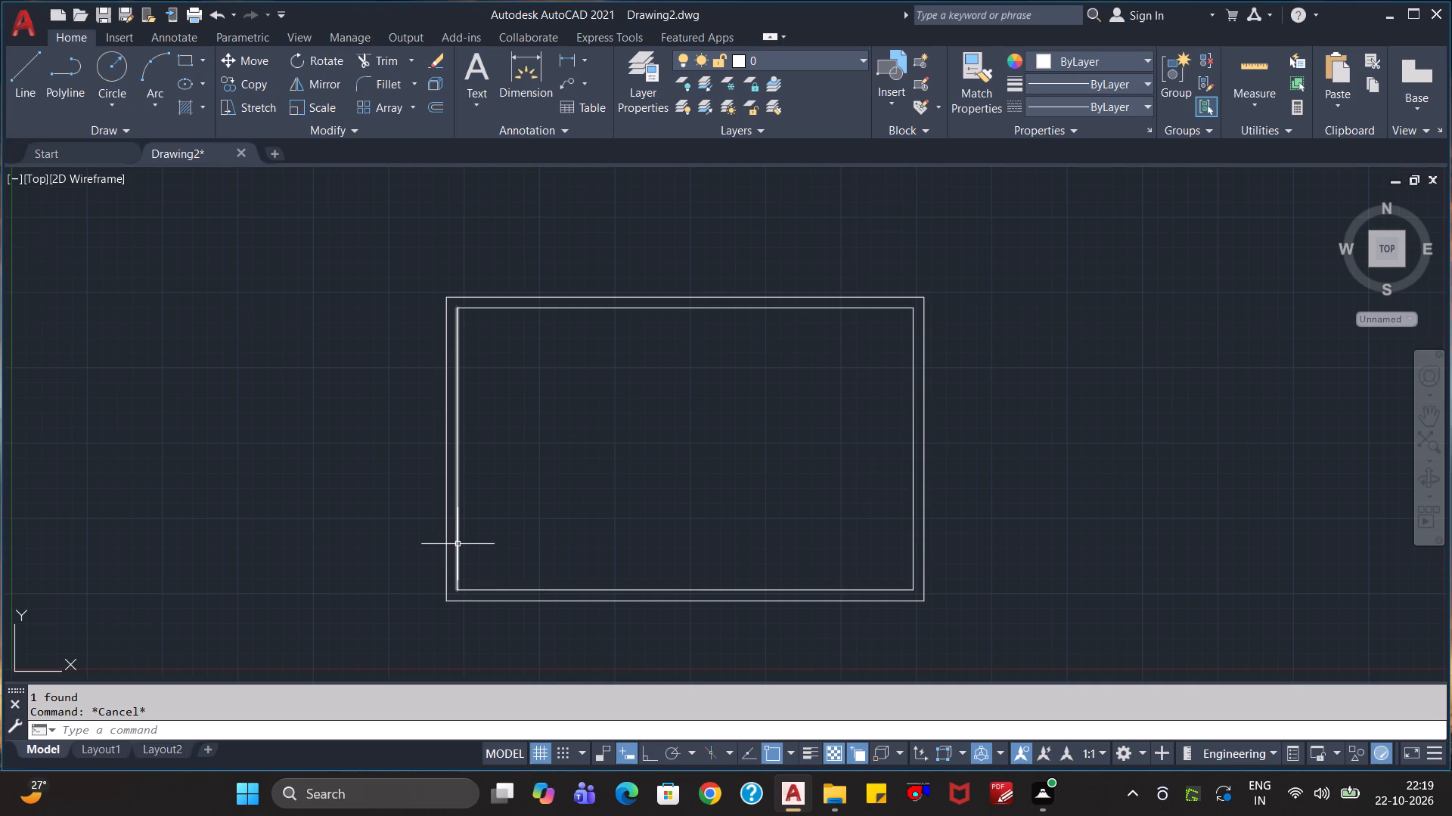
Offset the inner left wall line 11' to the right, and offset that new line 4" further right to form the first partition wall.
key(o)
key(Return)
text(11)
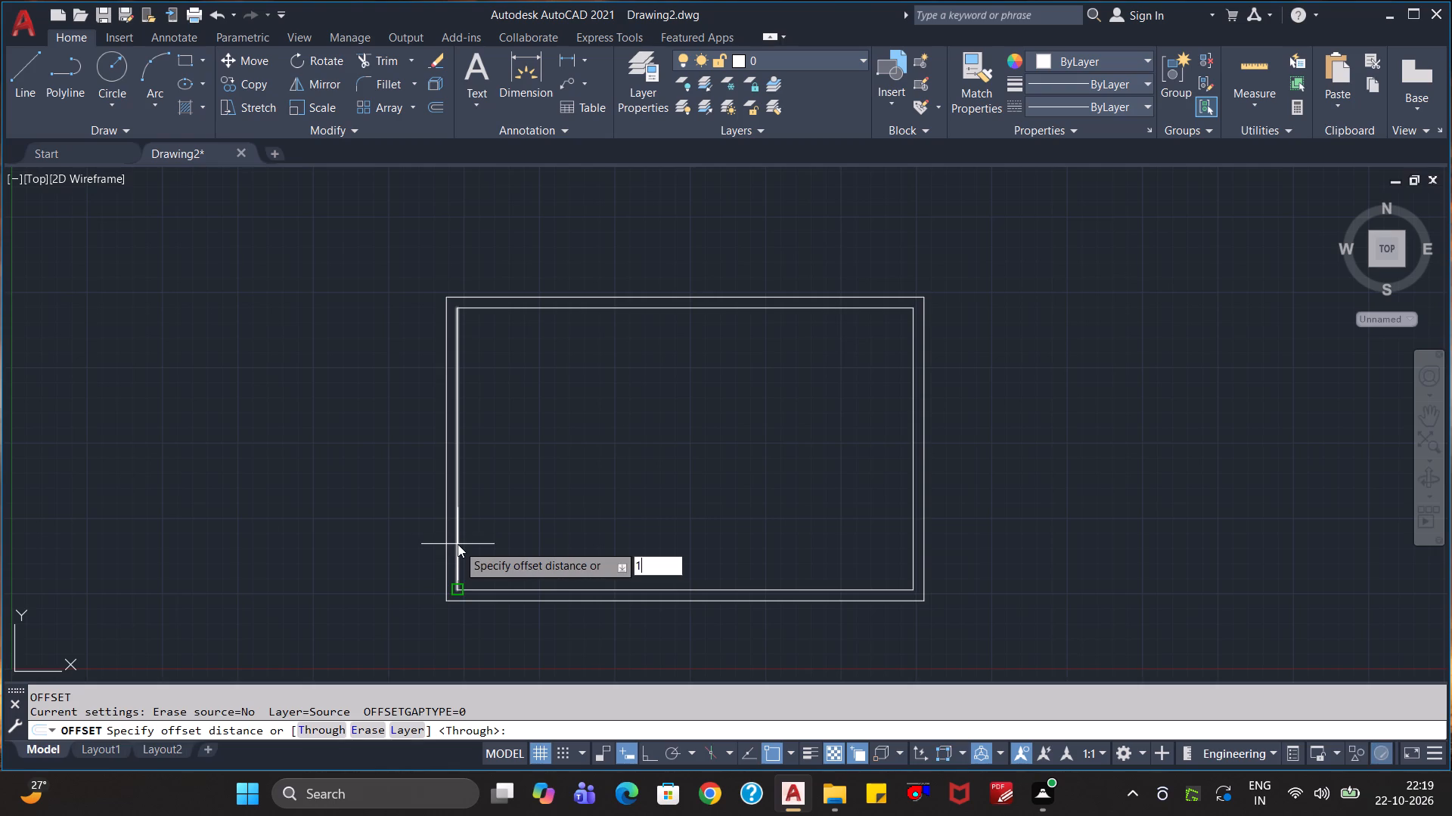
key(apostrophe)
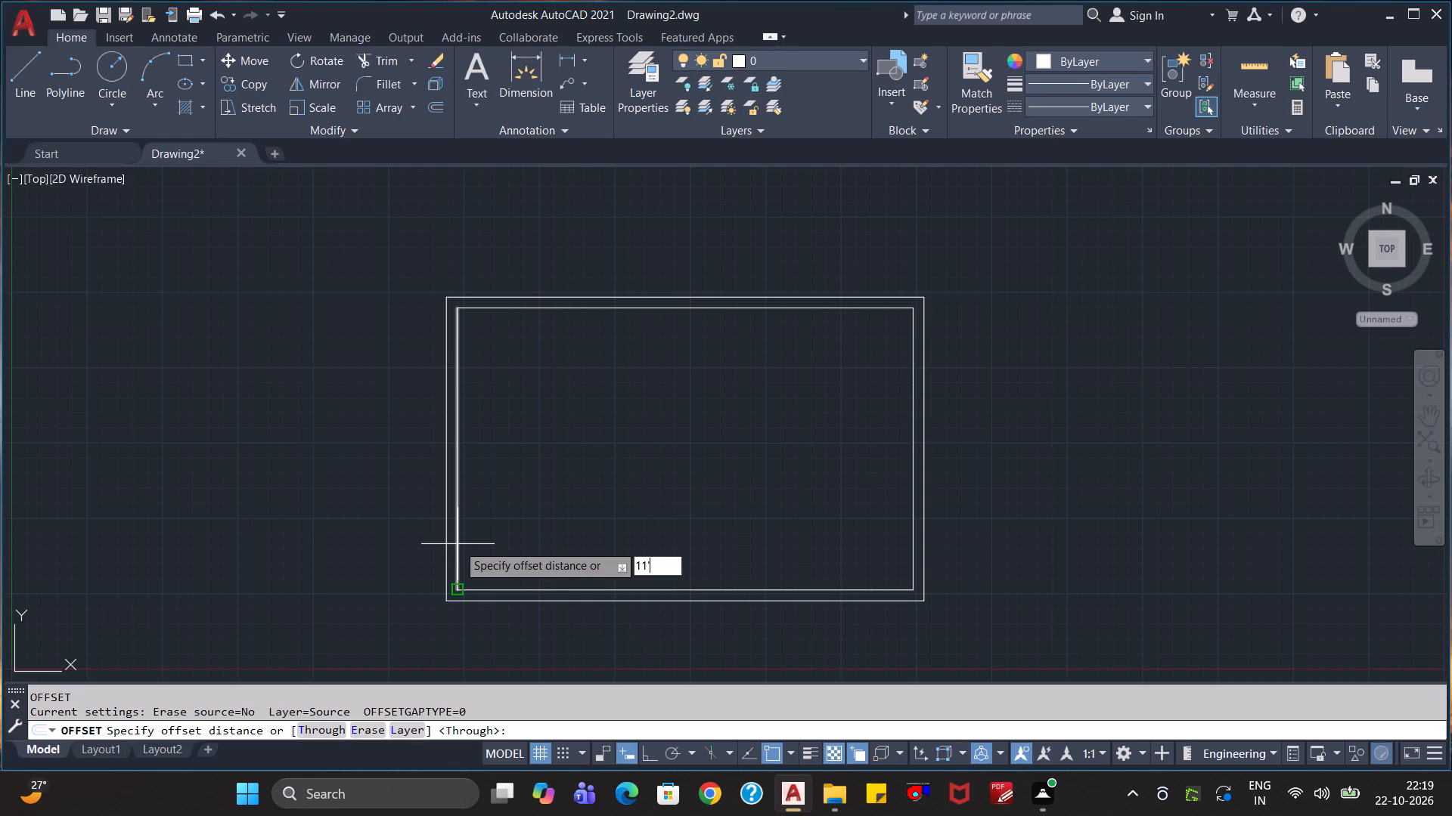
key(Return)
click(458, 544)
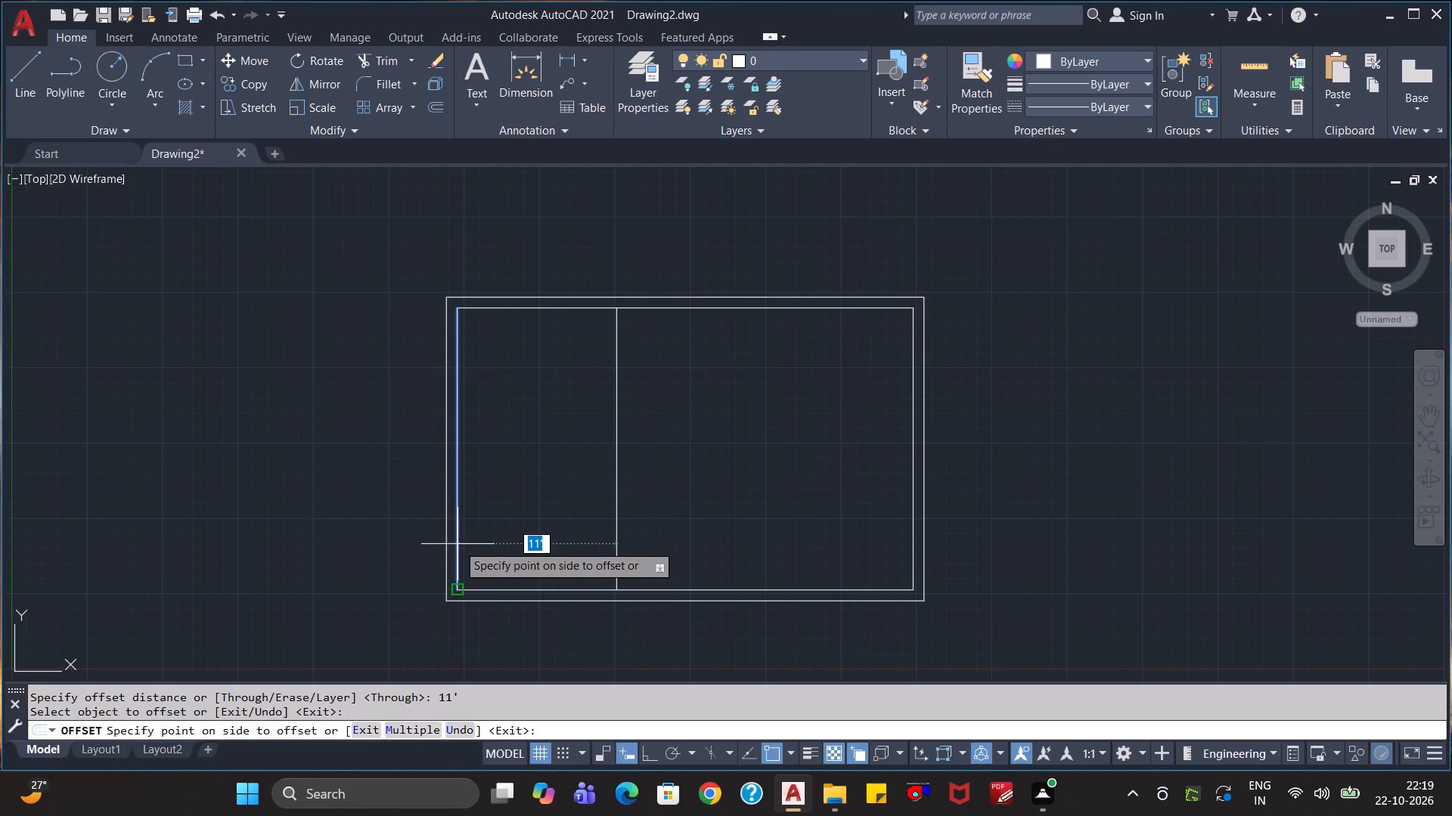
click(754, 480)
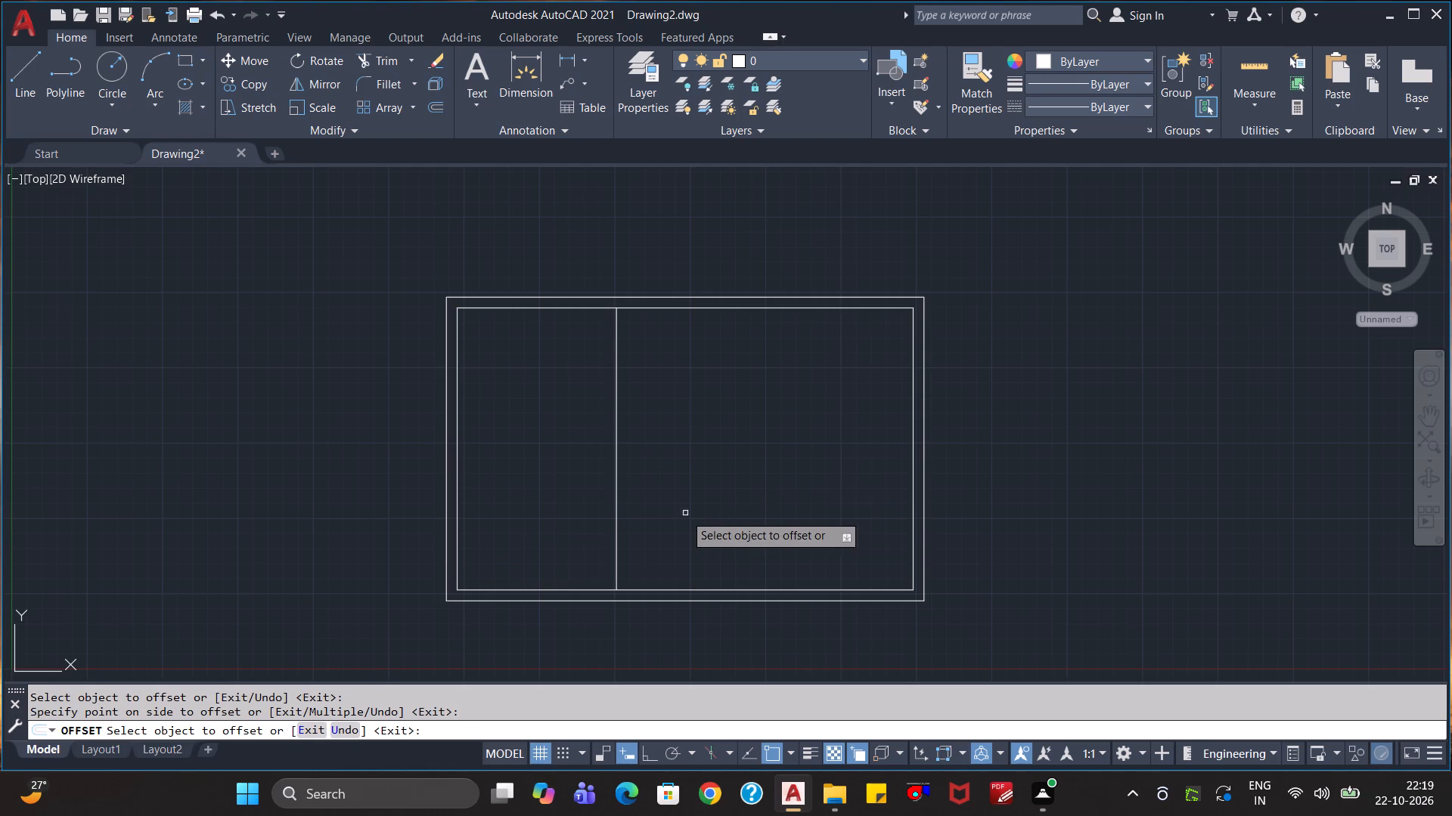
click(616, 524)
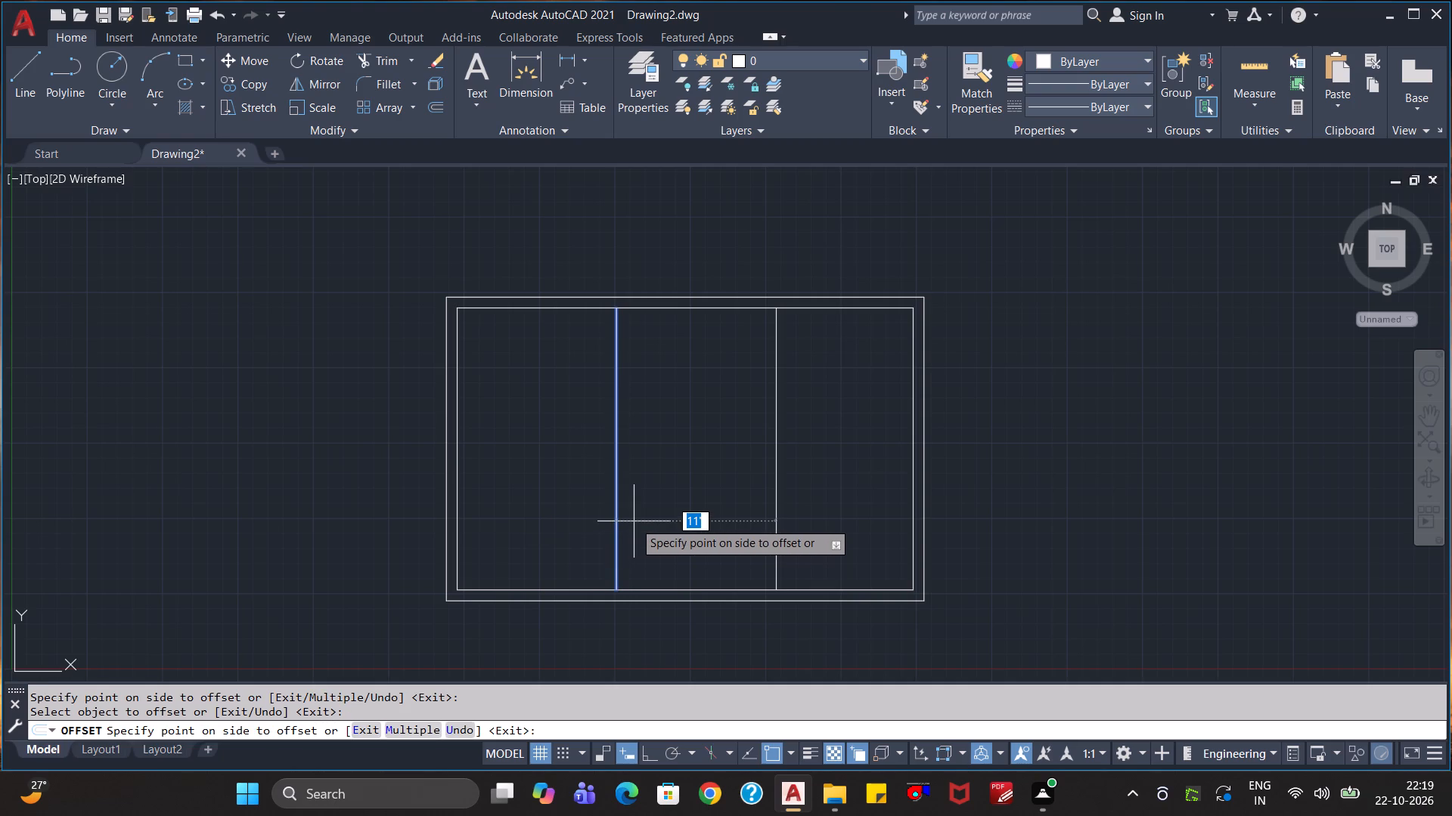
text(4")
key(Return)
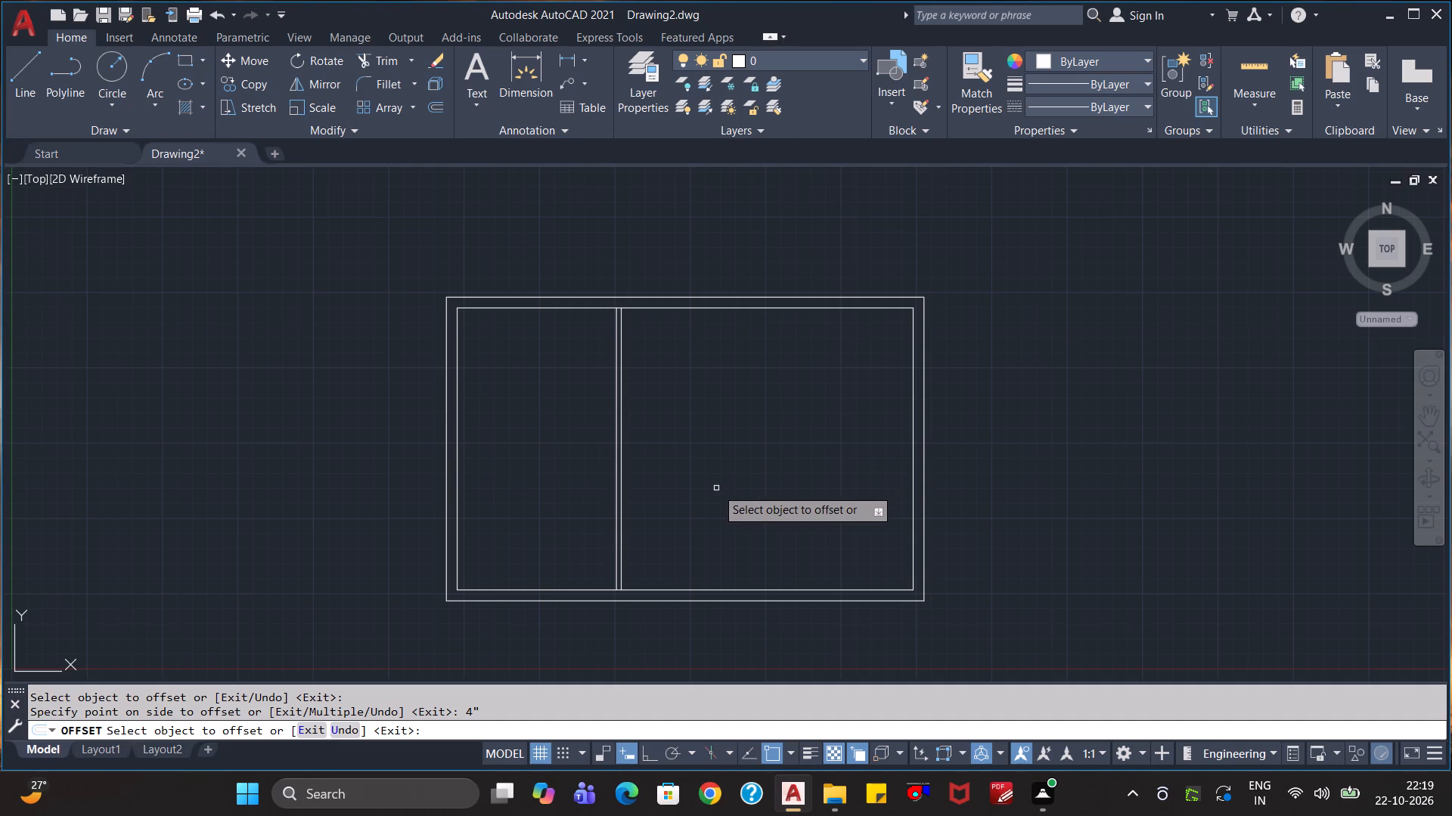
Offset the first partition's right line 4'4" to the right, and that new line another 4" to form a second partition wall.
click(621, 395)
text(4'4")
key(Return)
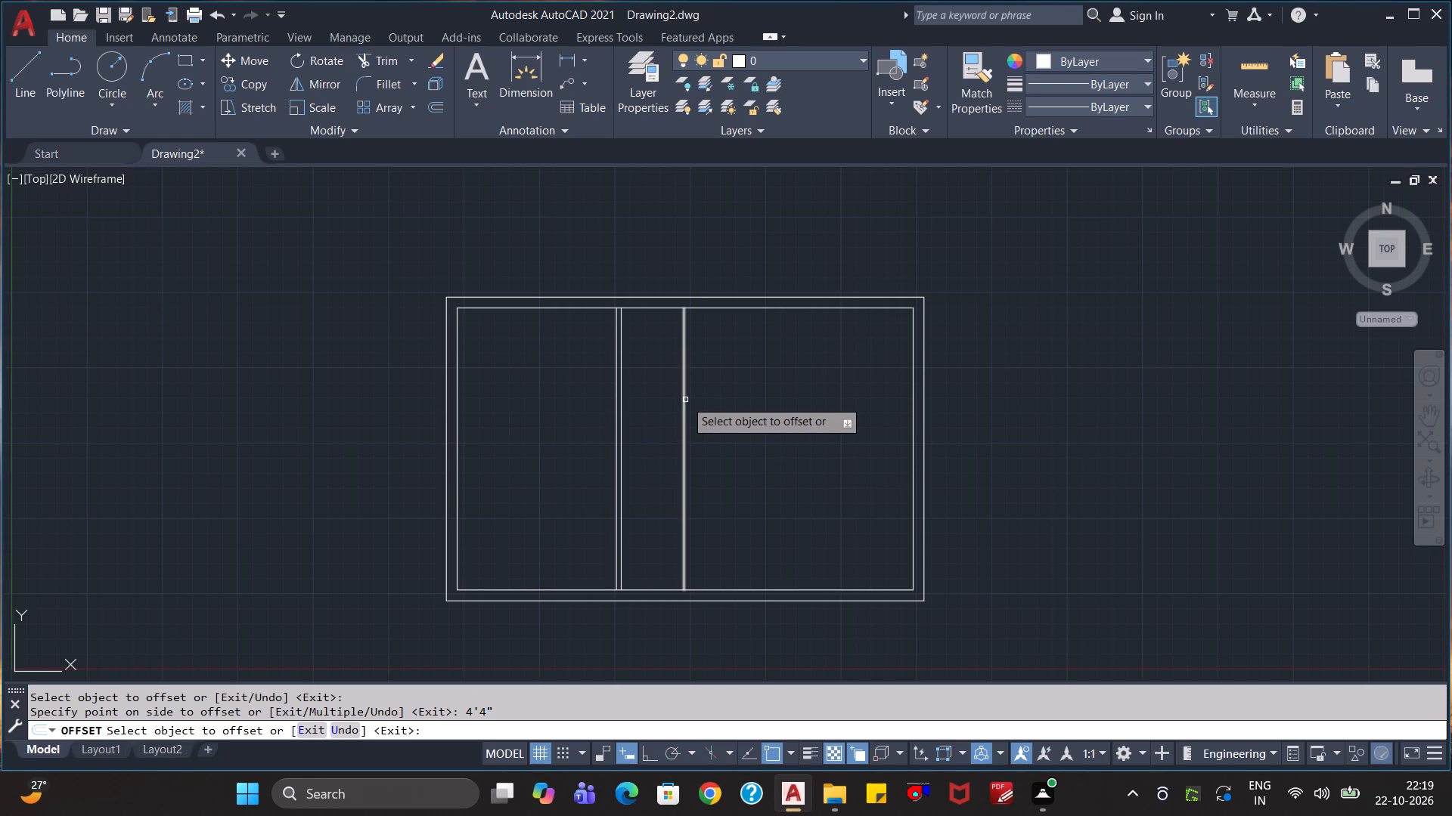
click(686, 397)
text(4")
key(Return)
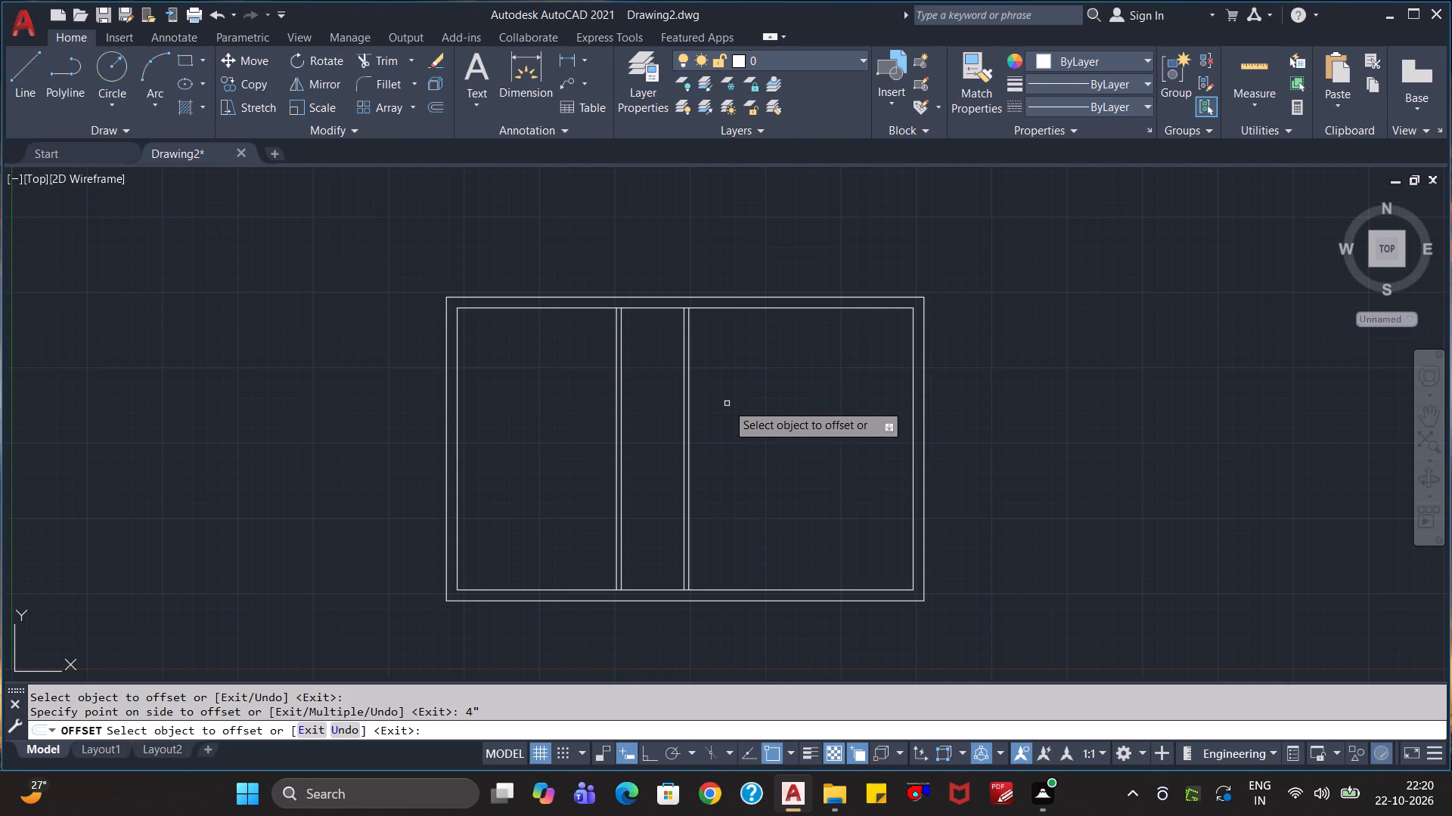
Offset the second partition's right line 9'4" to the right.
click(691, 397)
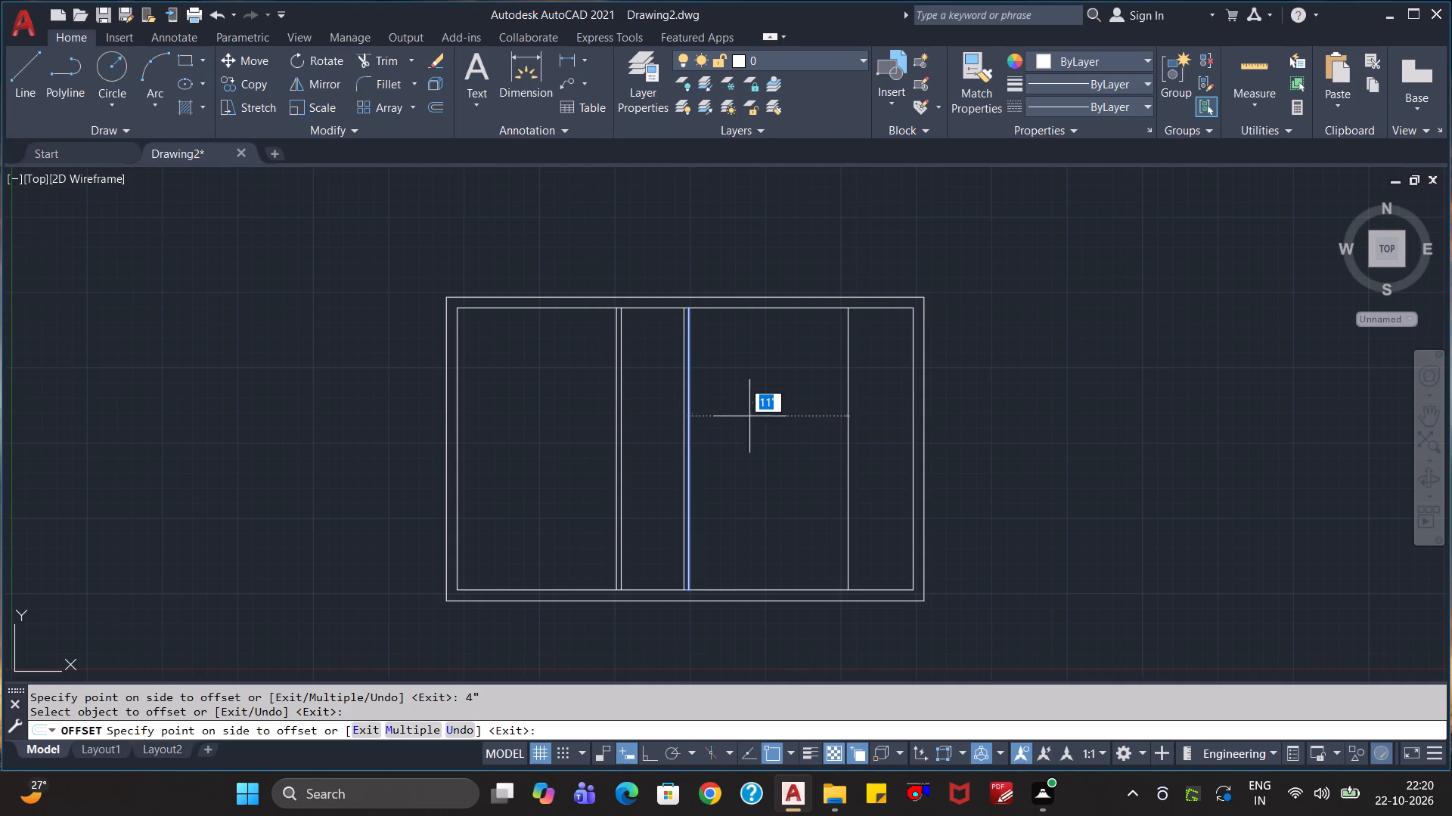
key(9)
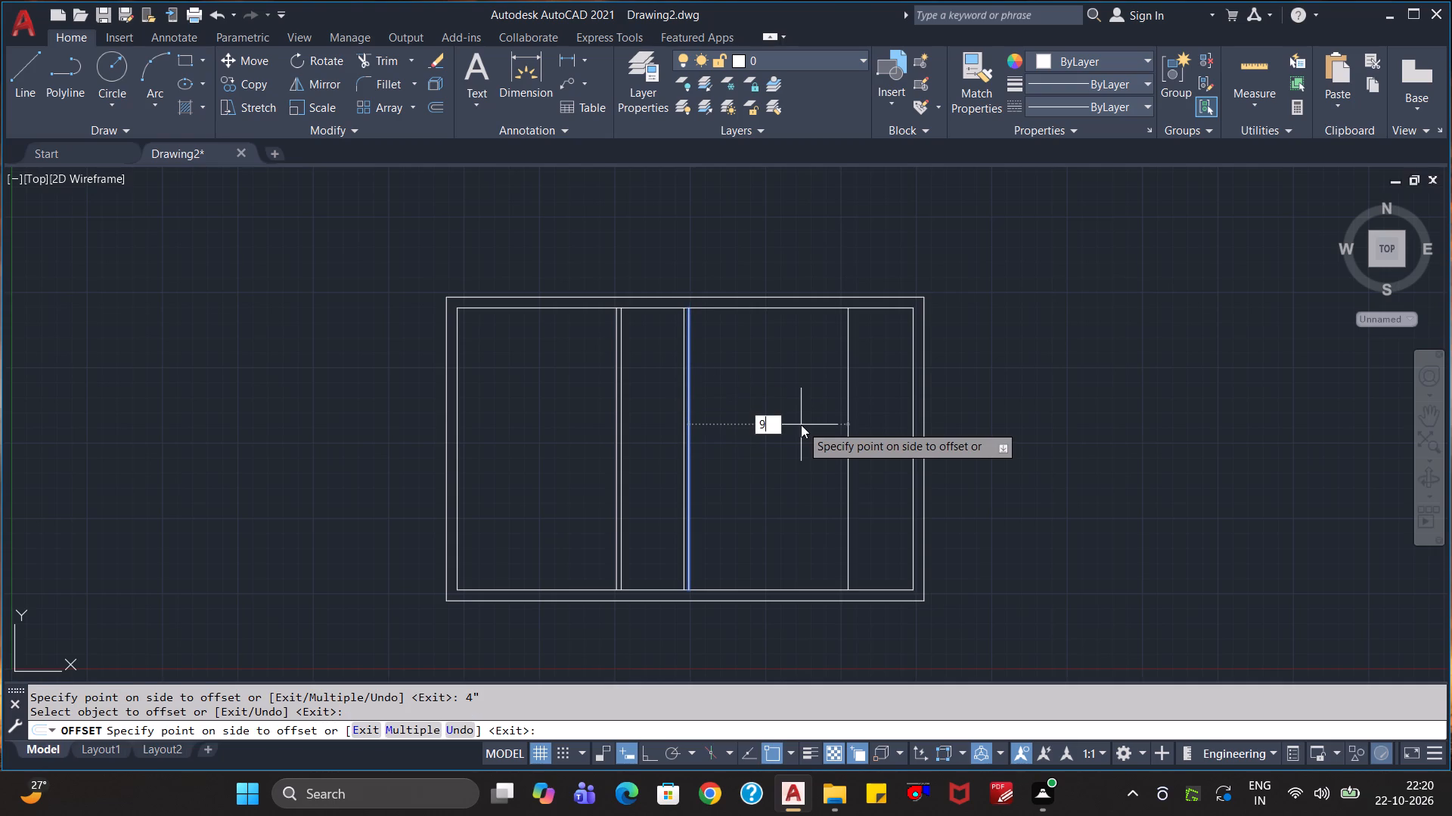
key(apostrophe)
text(4")
key(Return)
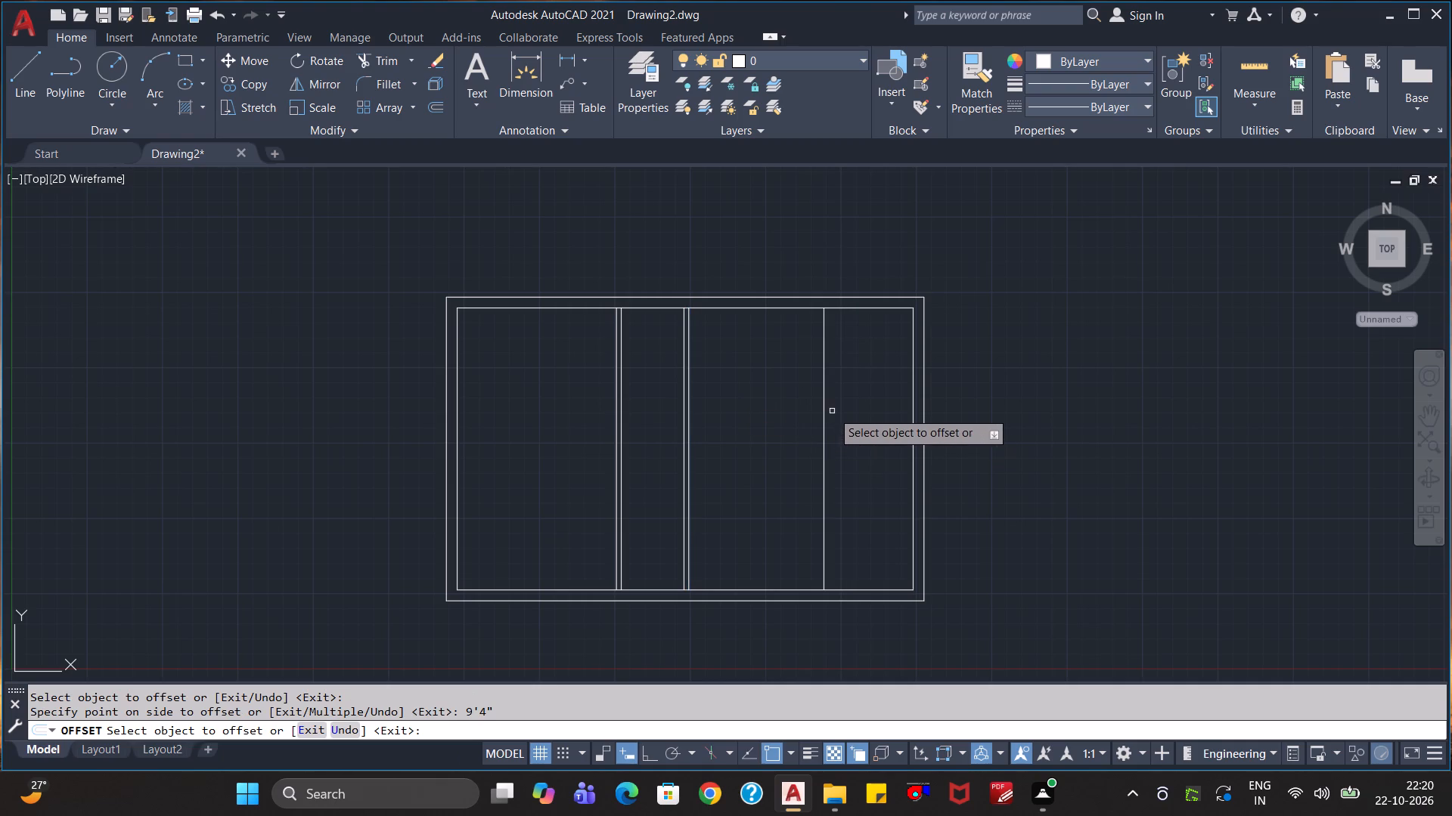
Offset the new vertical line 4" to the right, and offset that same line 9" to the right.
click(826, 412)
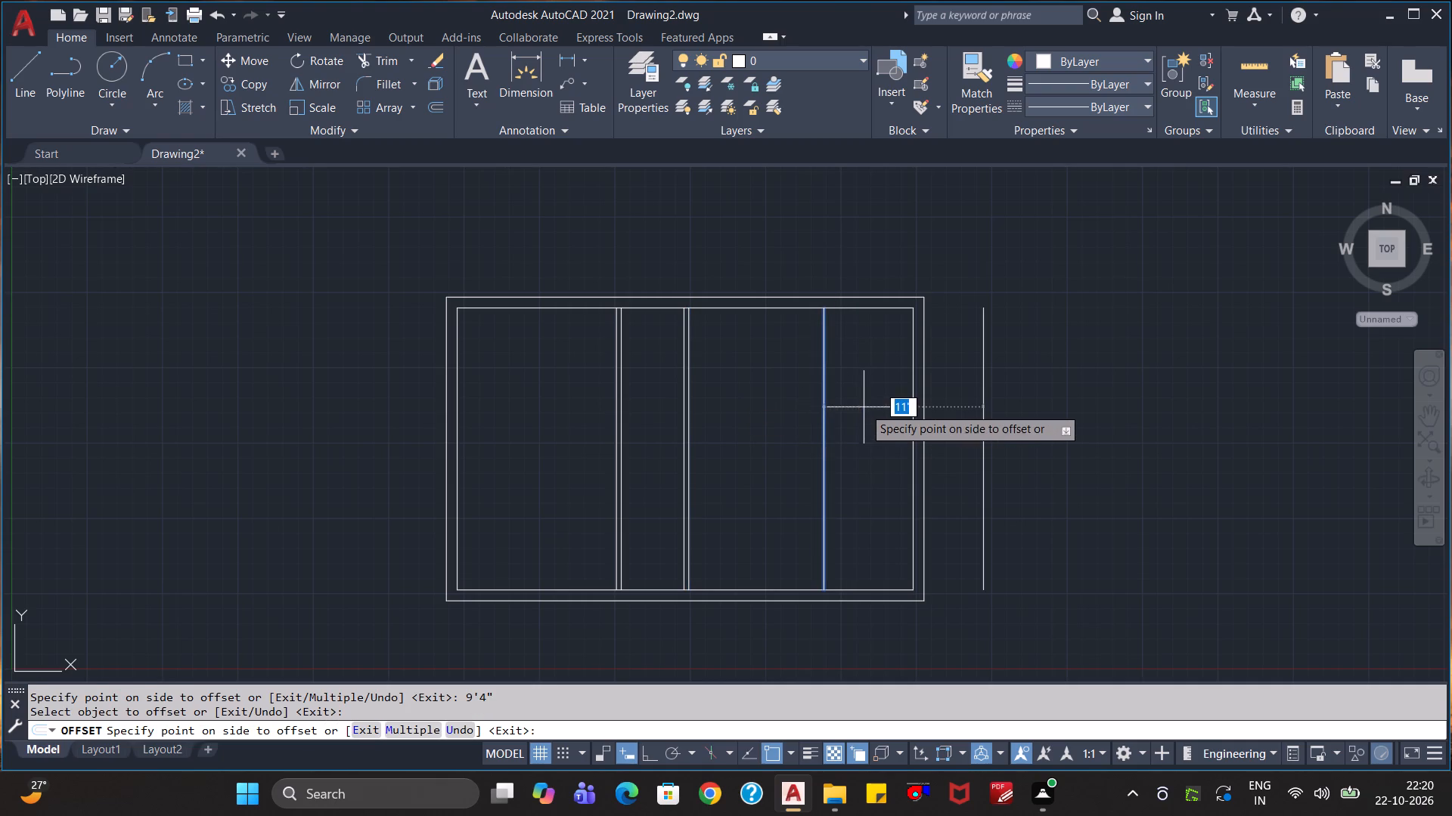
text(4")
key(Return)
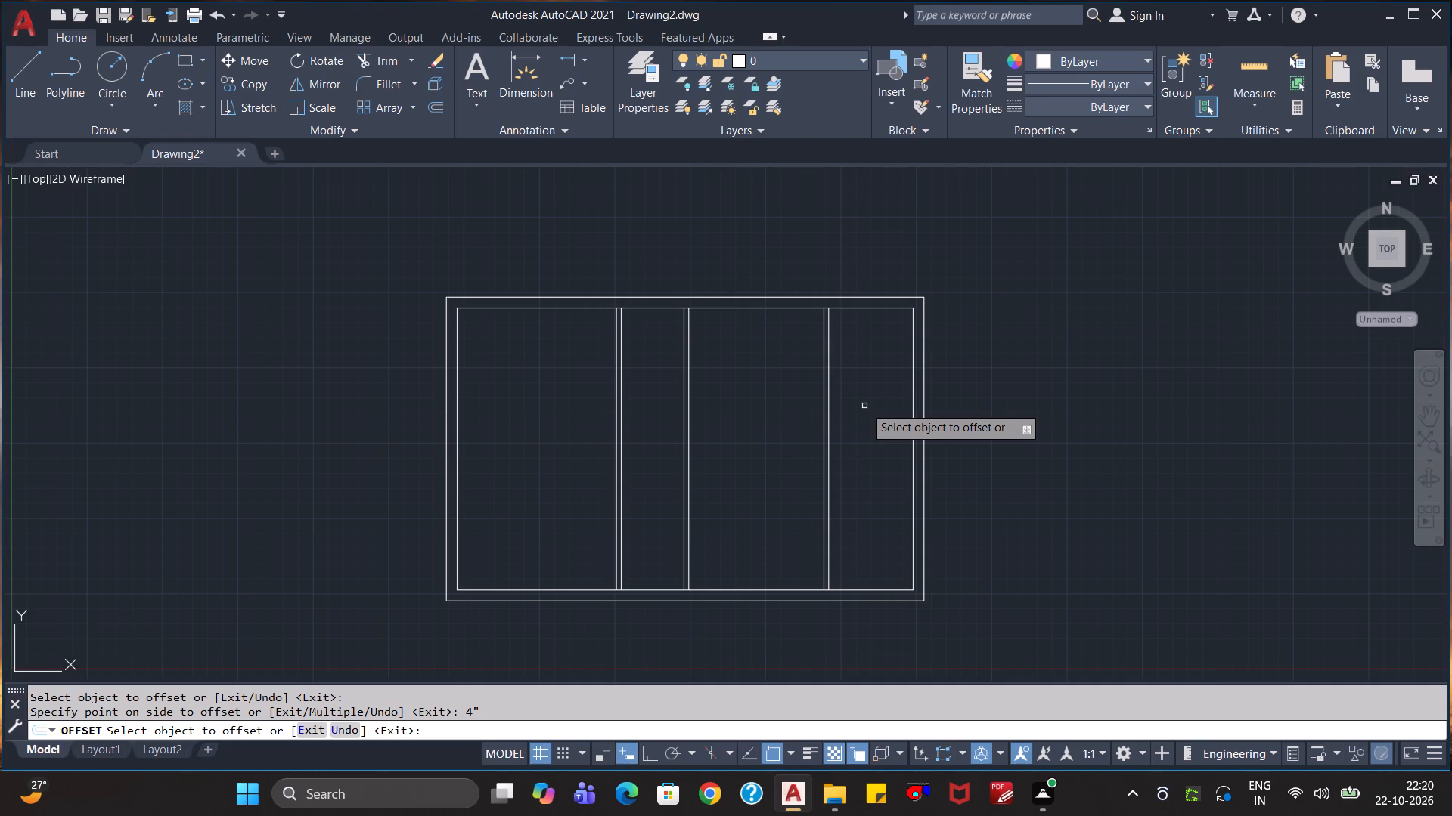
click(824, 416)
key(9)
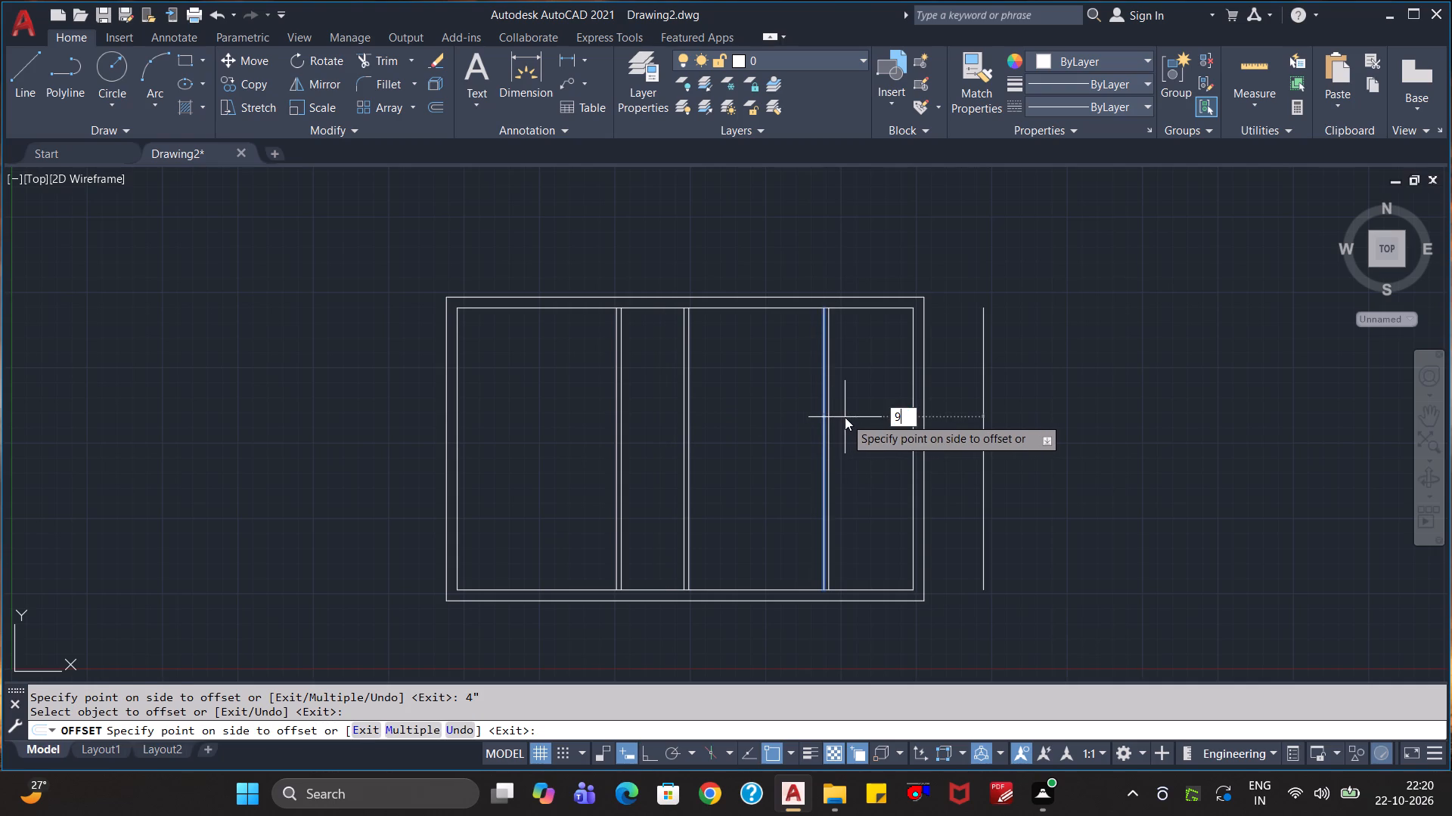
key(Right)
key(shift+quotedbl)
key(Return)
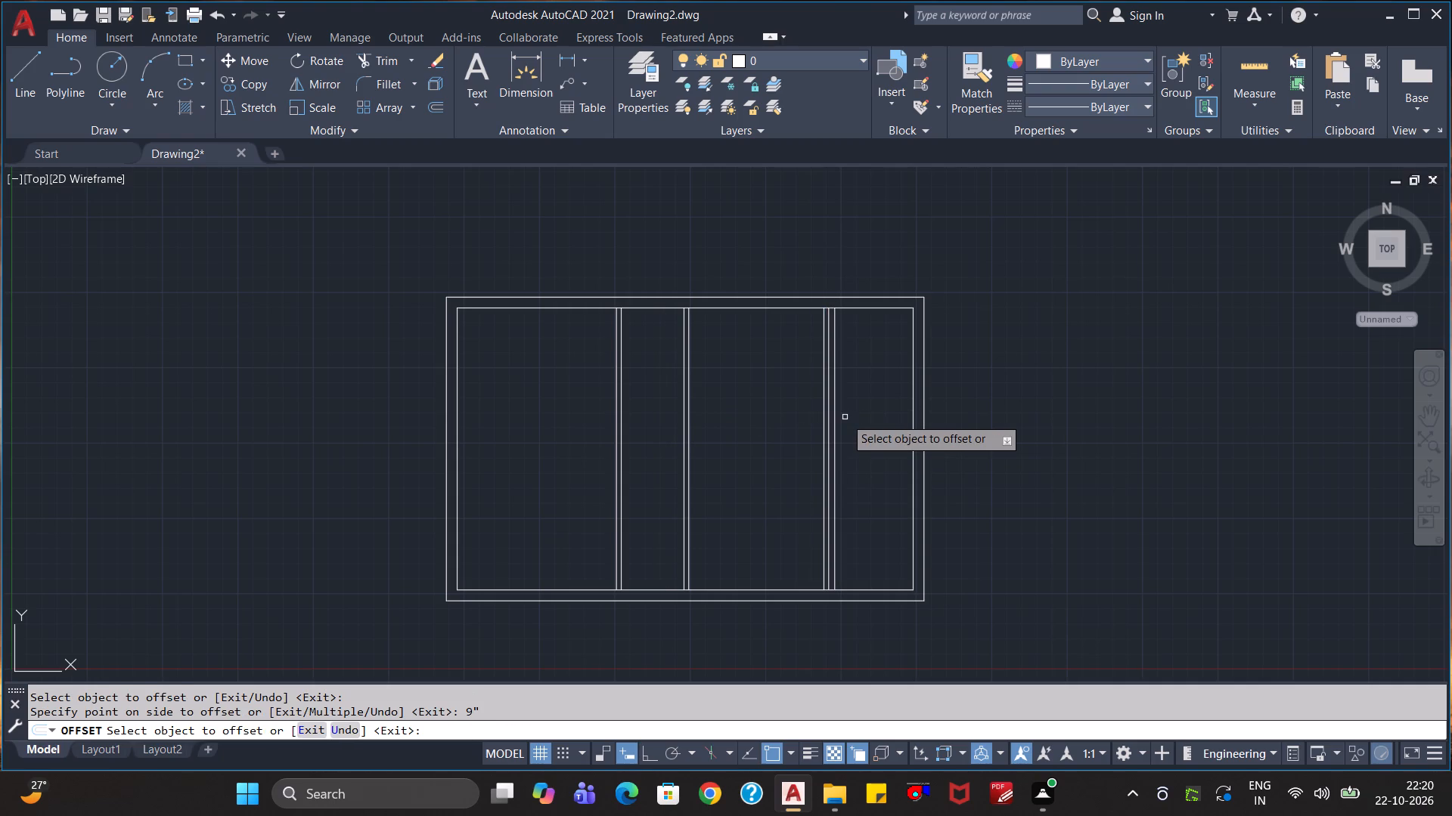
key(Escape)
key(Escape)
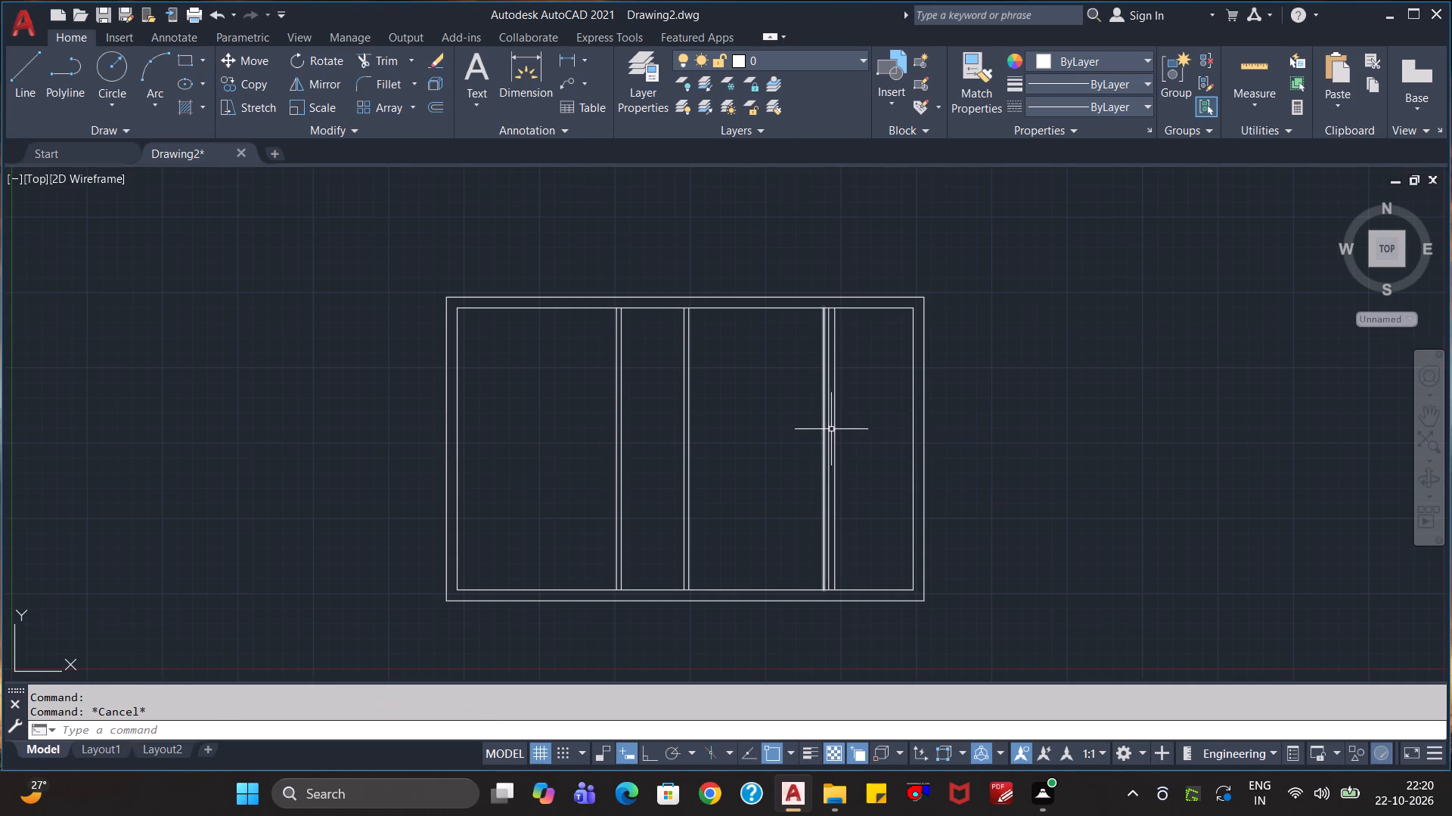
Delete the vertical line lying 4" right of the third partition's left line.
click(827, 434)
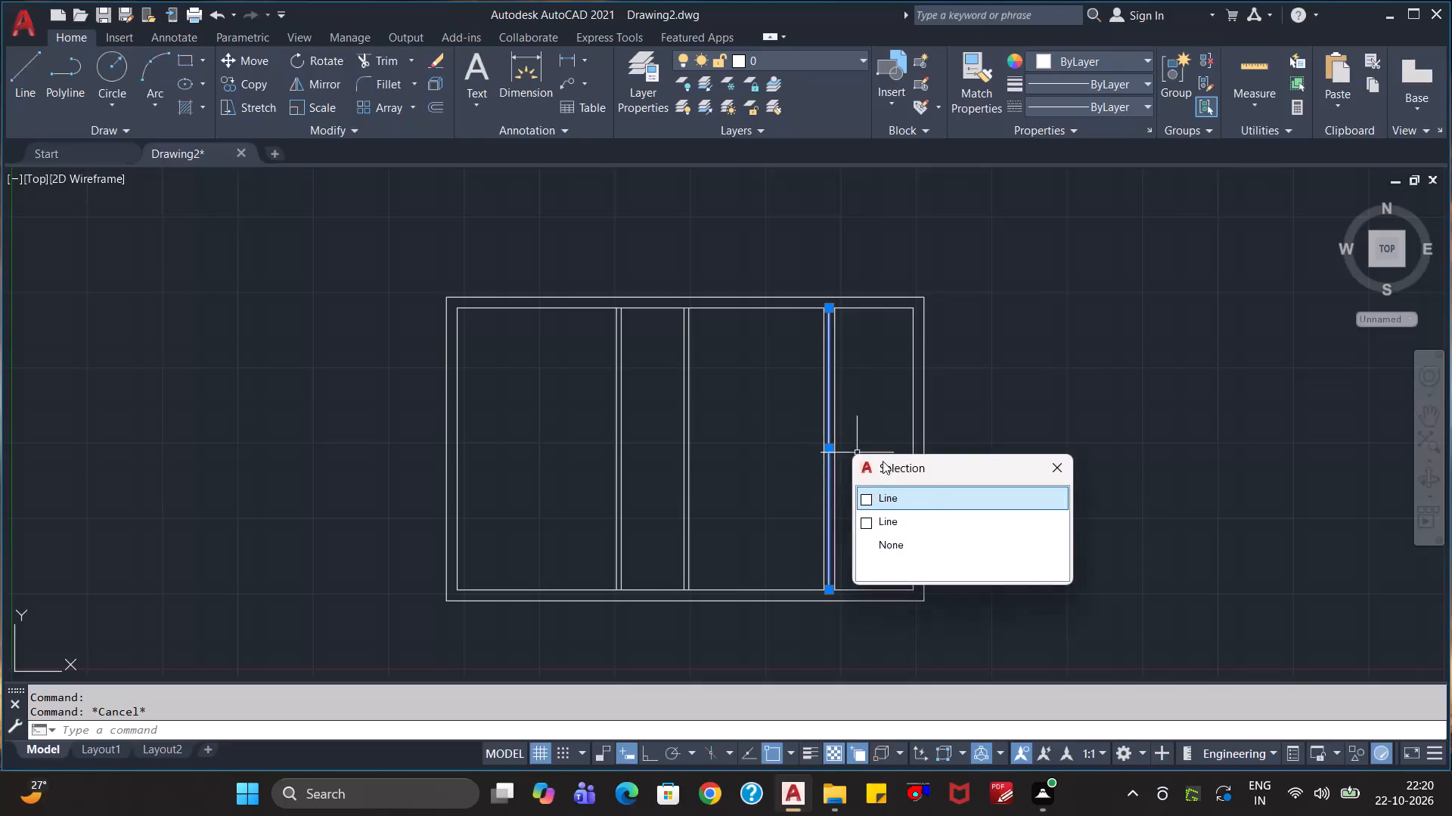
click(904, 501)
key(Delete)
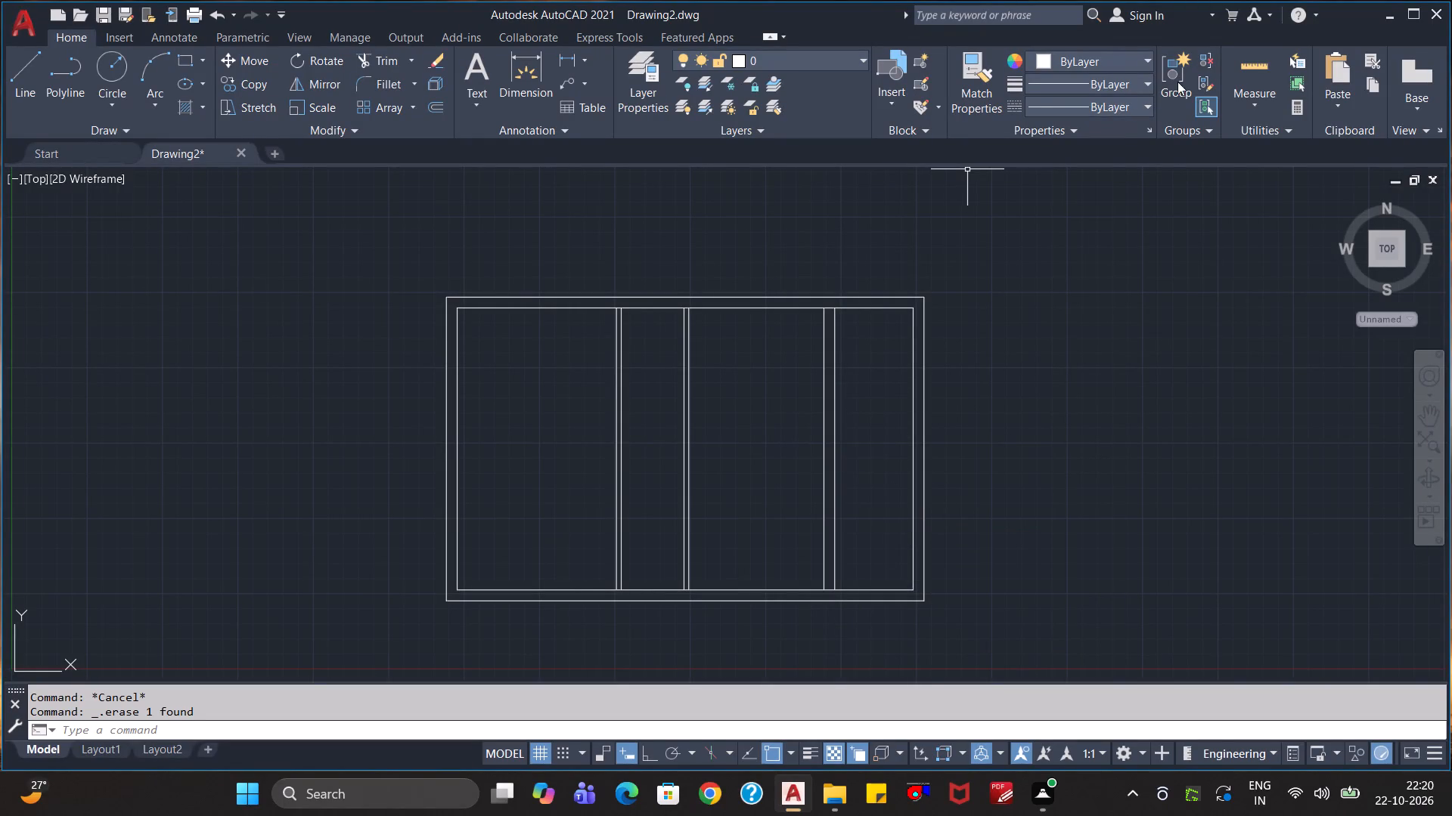
Measure the room between the second partition and the third partition's left line.
click(1252, 64)
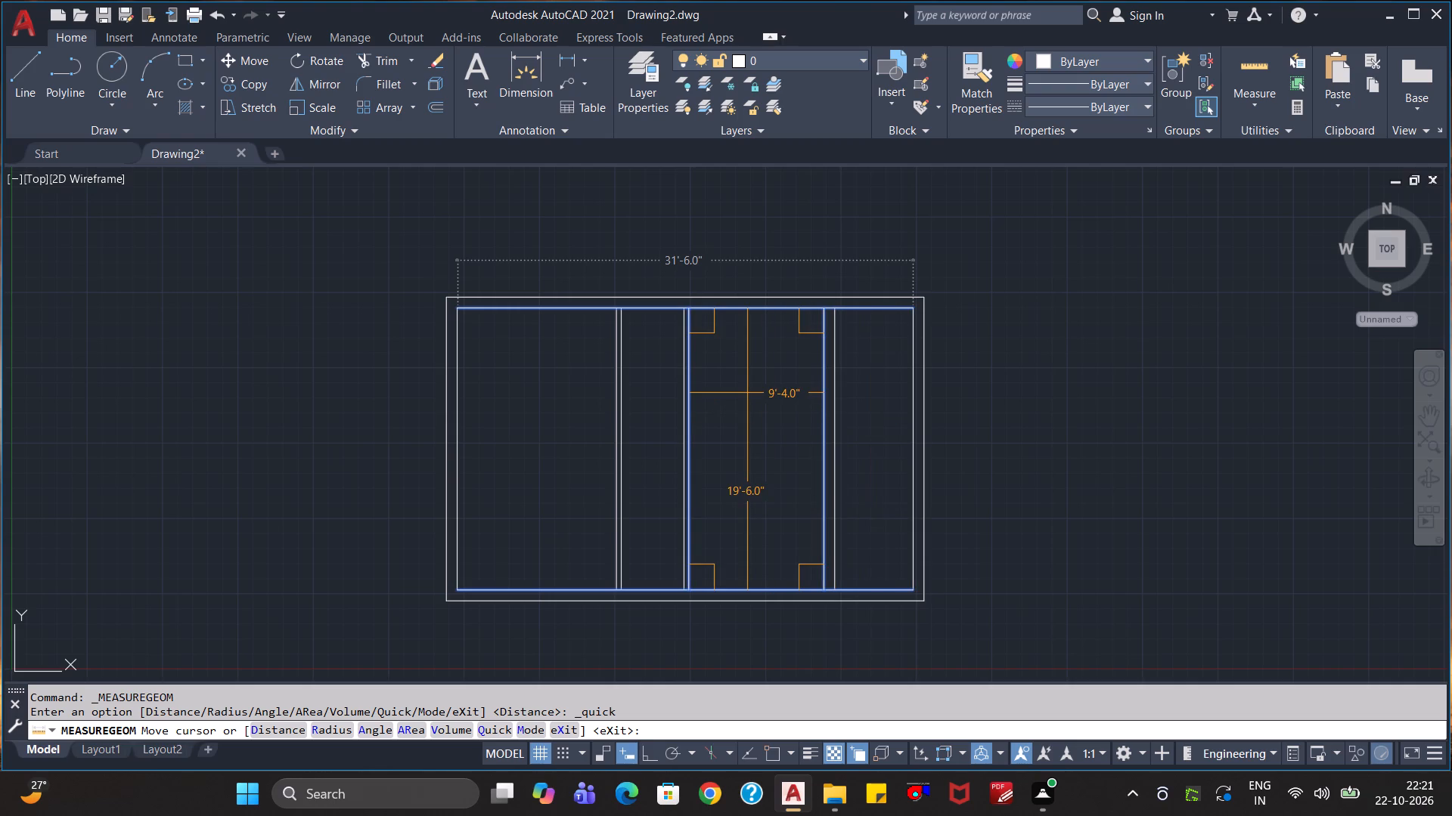
key(Escape)
key(Escape)
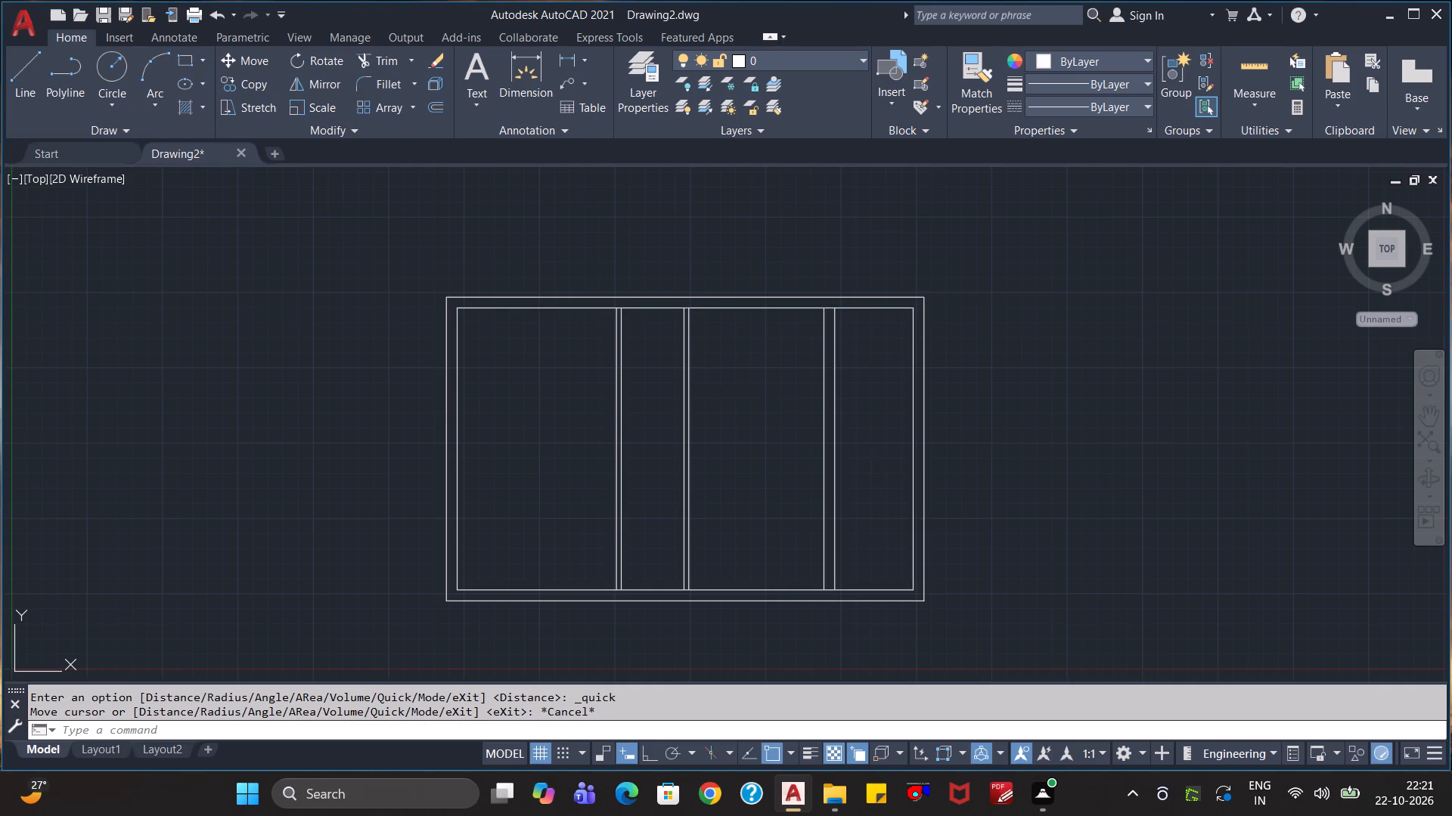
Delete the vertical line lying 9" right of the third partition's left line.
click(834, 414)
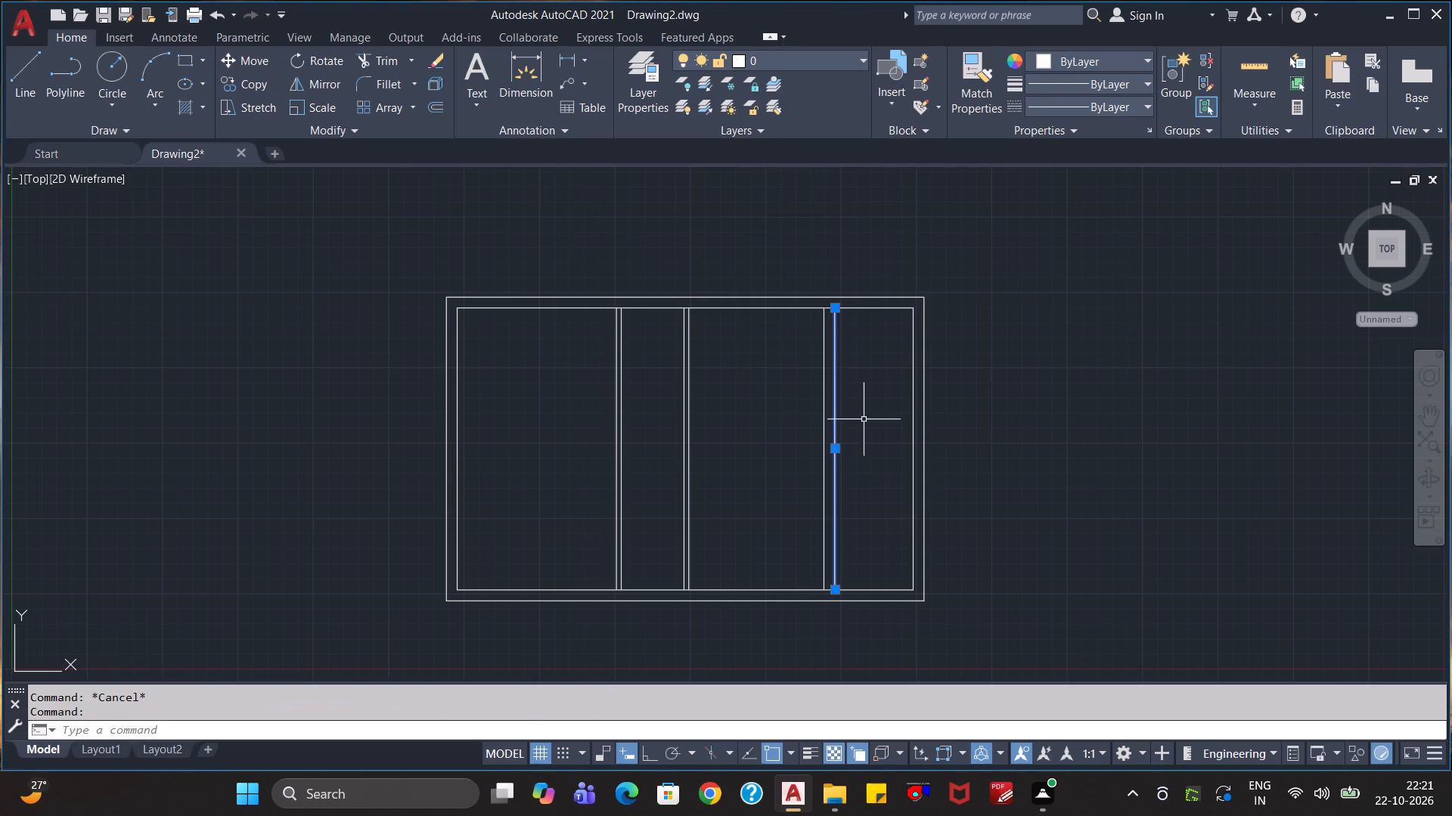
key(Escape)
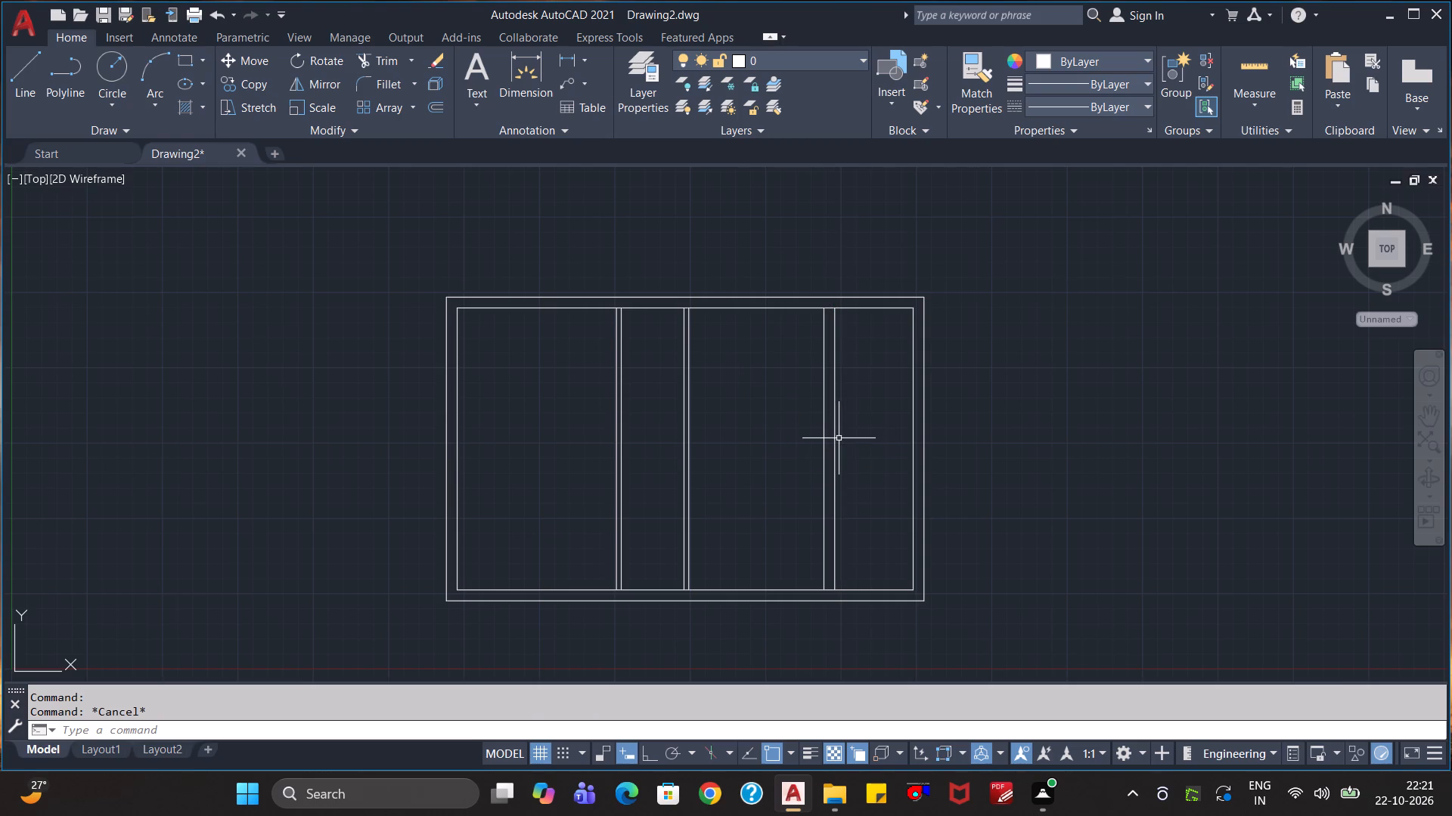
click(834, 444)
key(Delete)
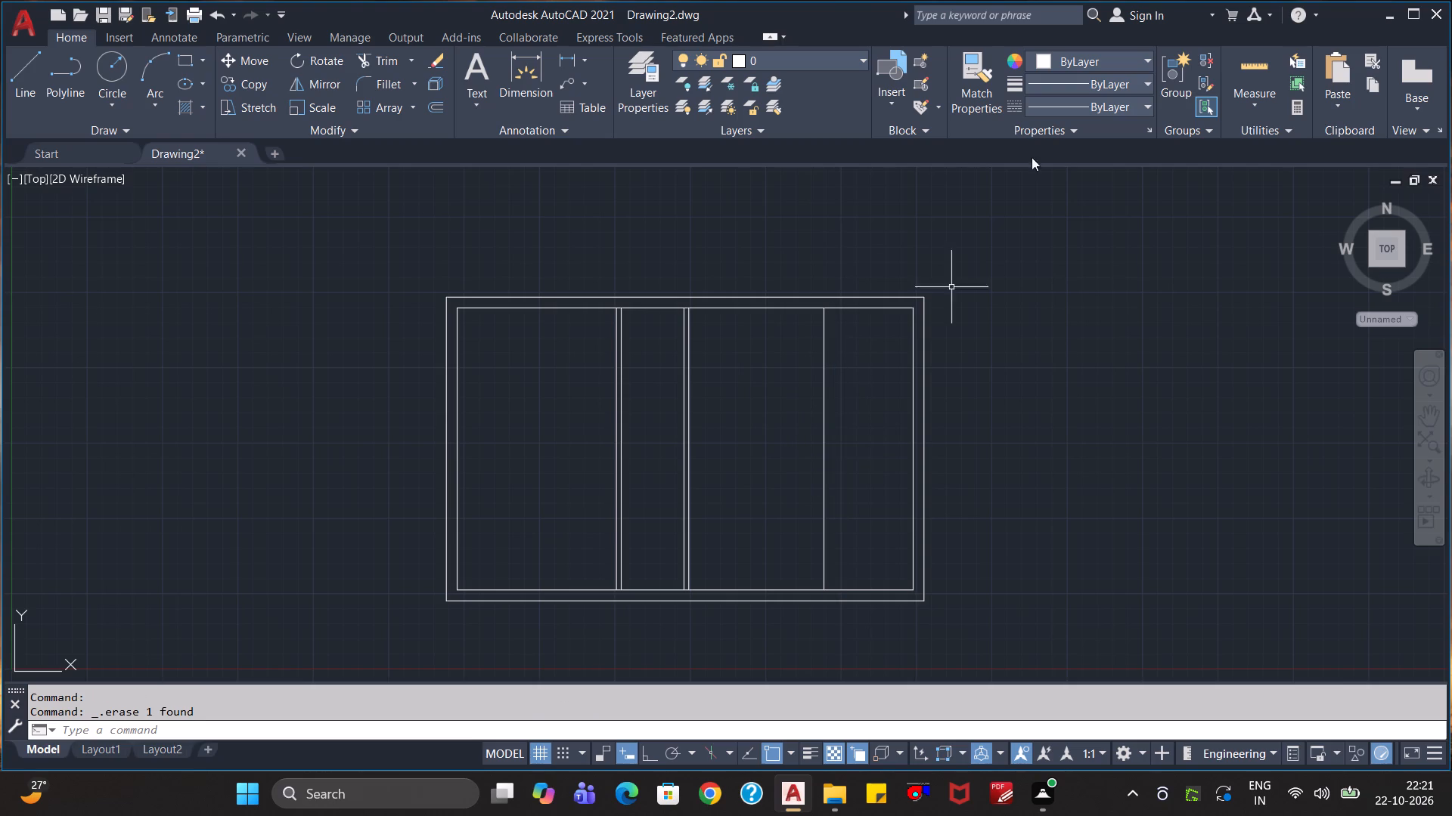
Measure the space between the rightmost partition line and the inner right wall line.
click(1228, 62)
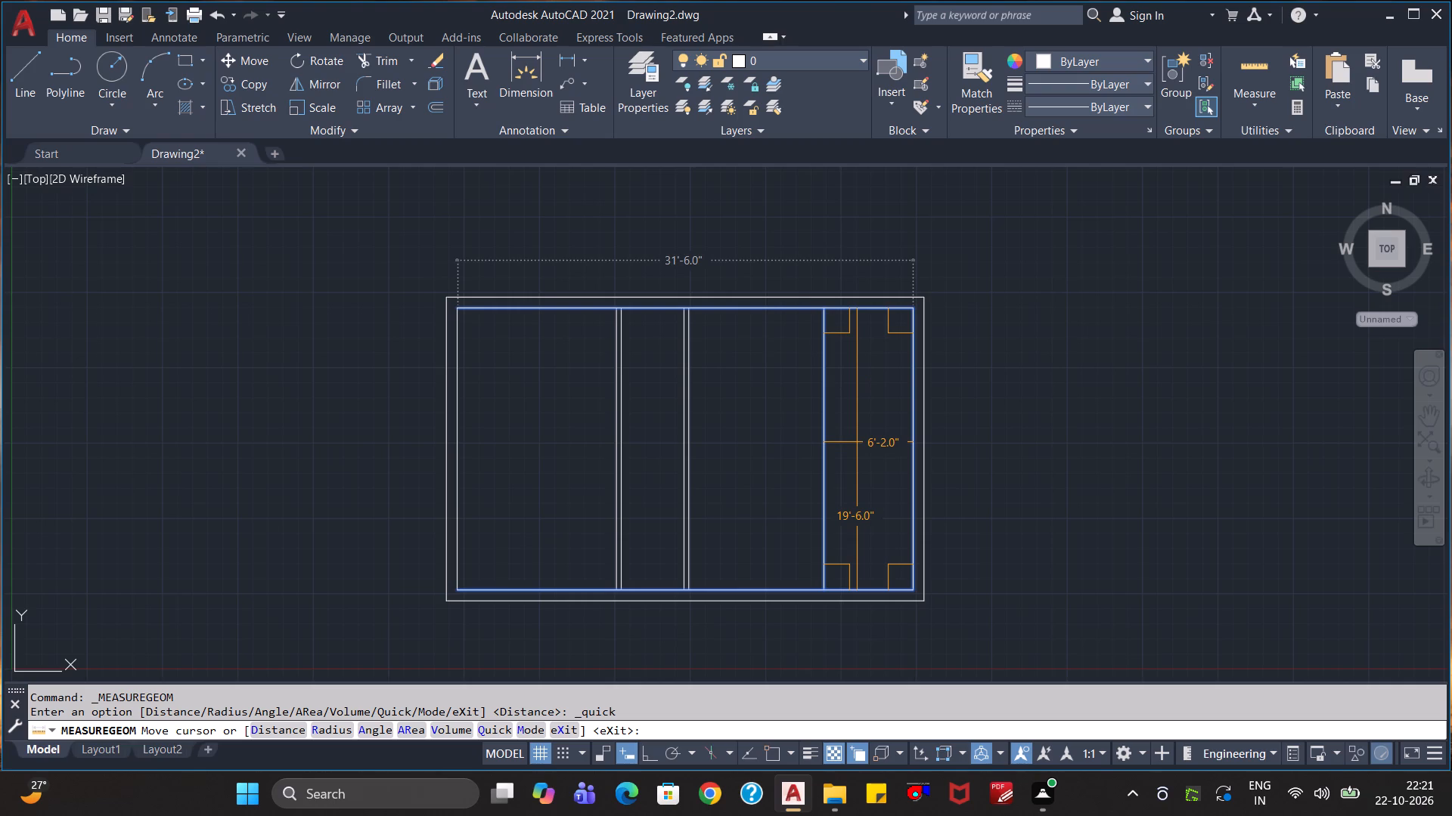
key(Escape)
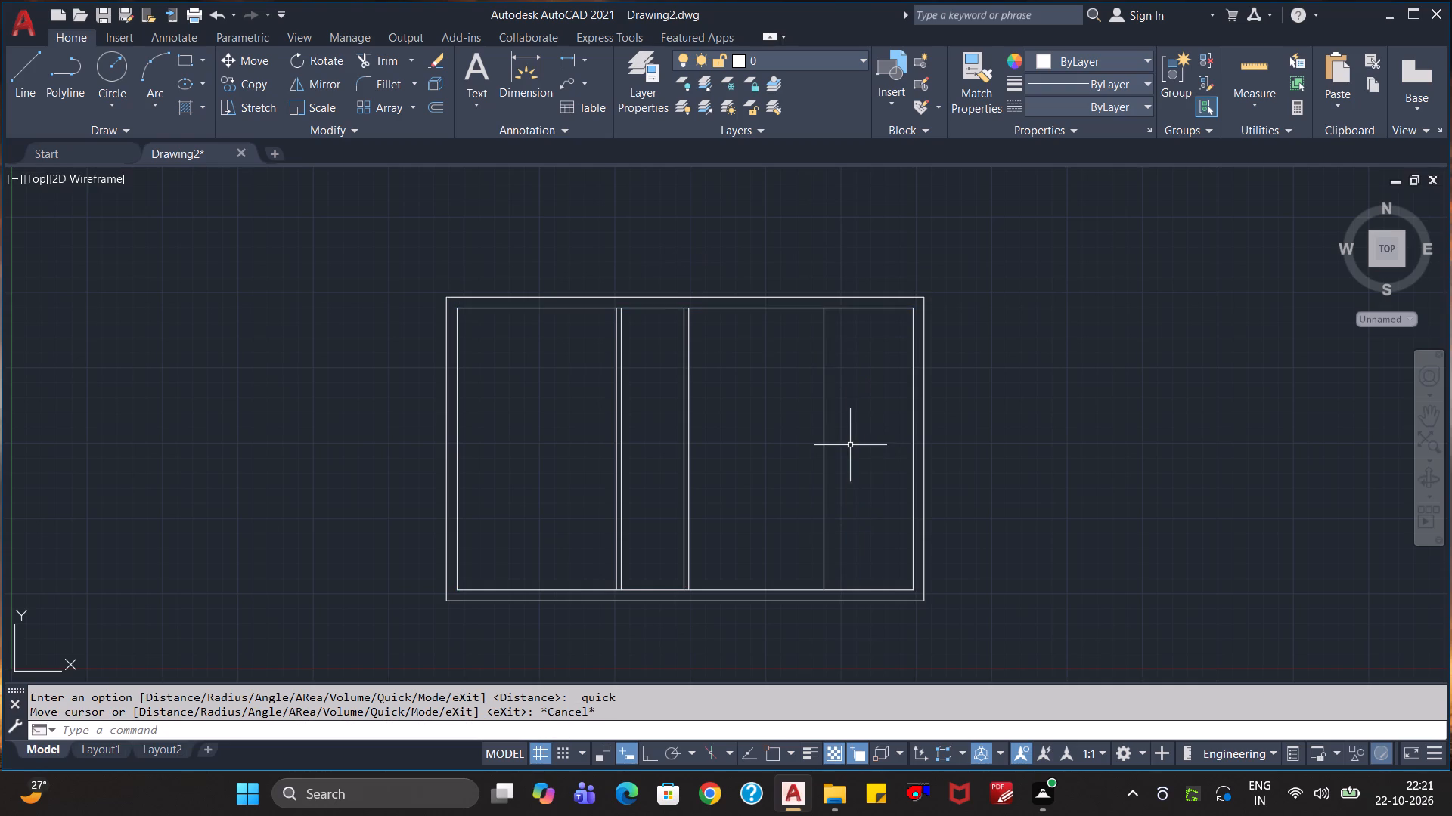
Delete the inner line of the right exterior wall.
click(914, 415)
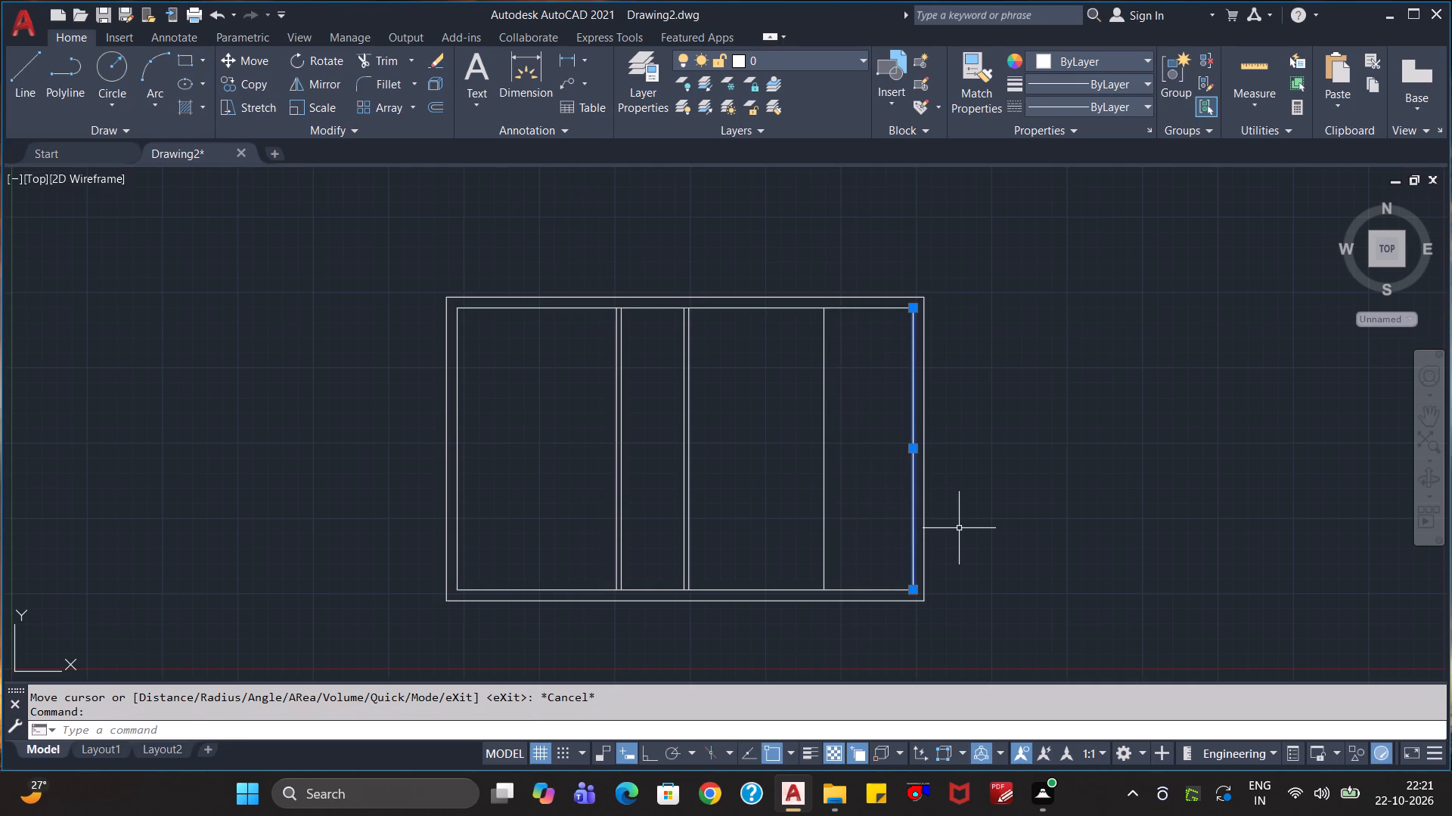
key(Delete)
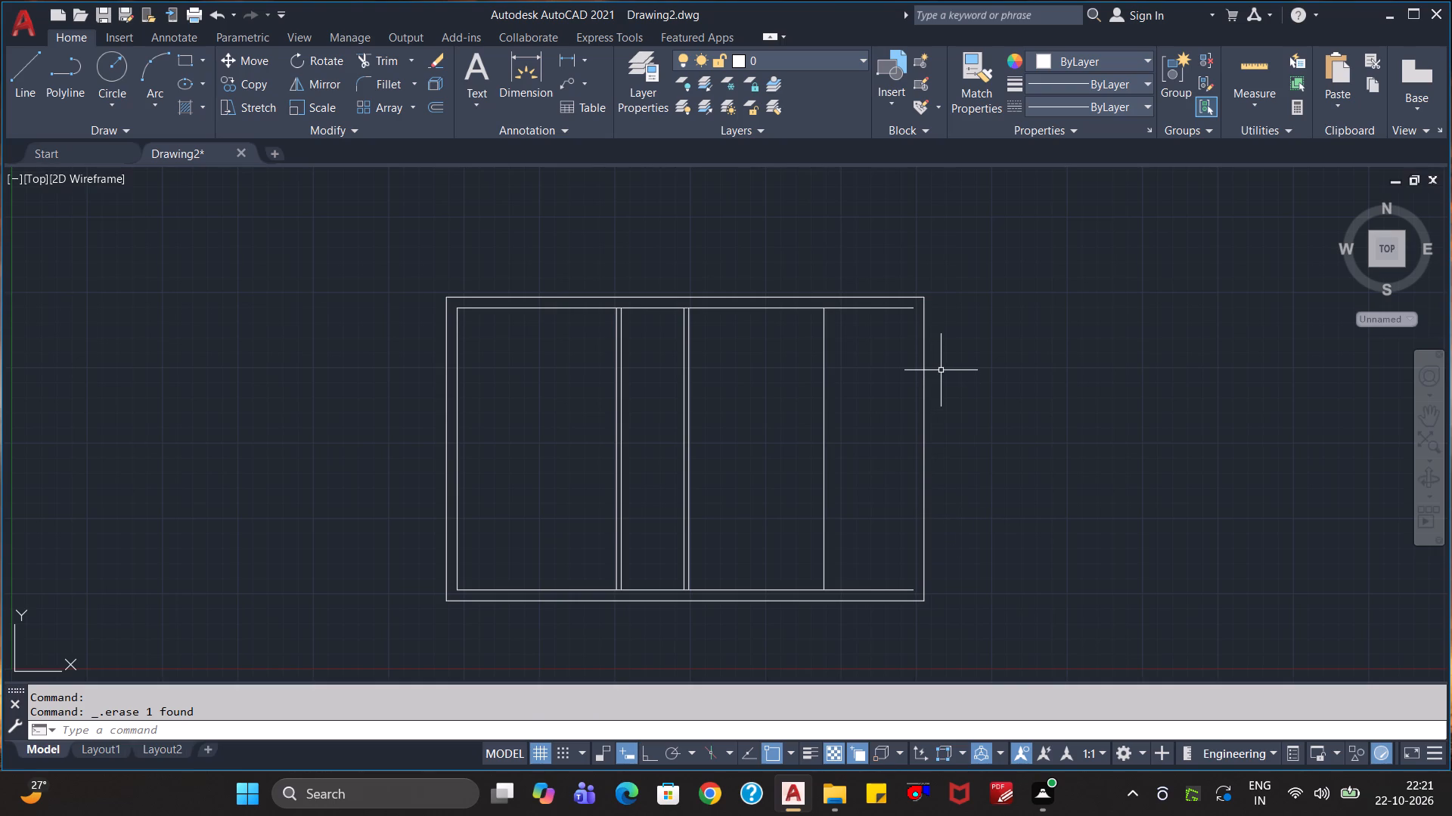
Extend the inner top and bottom wall lines to the outer right wall line.
text(ex)
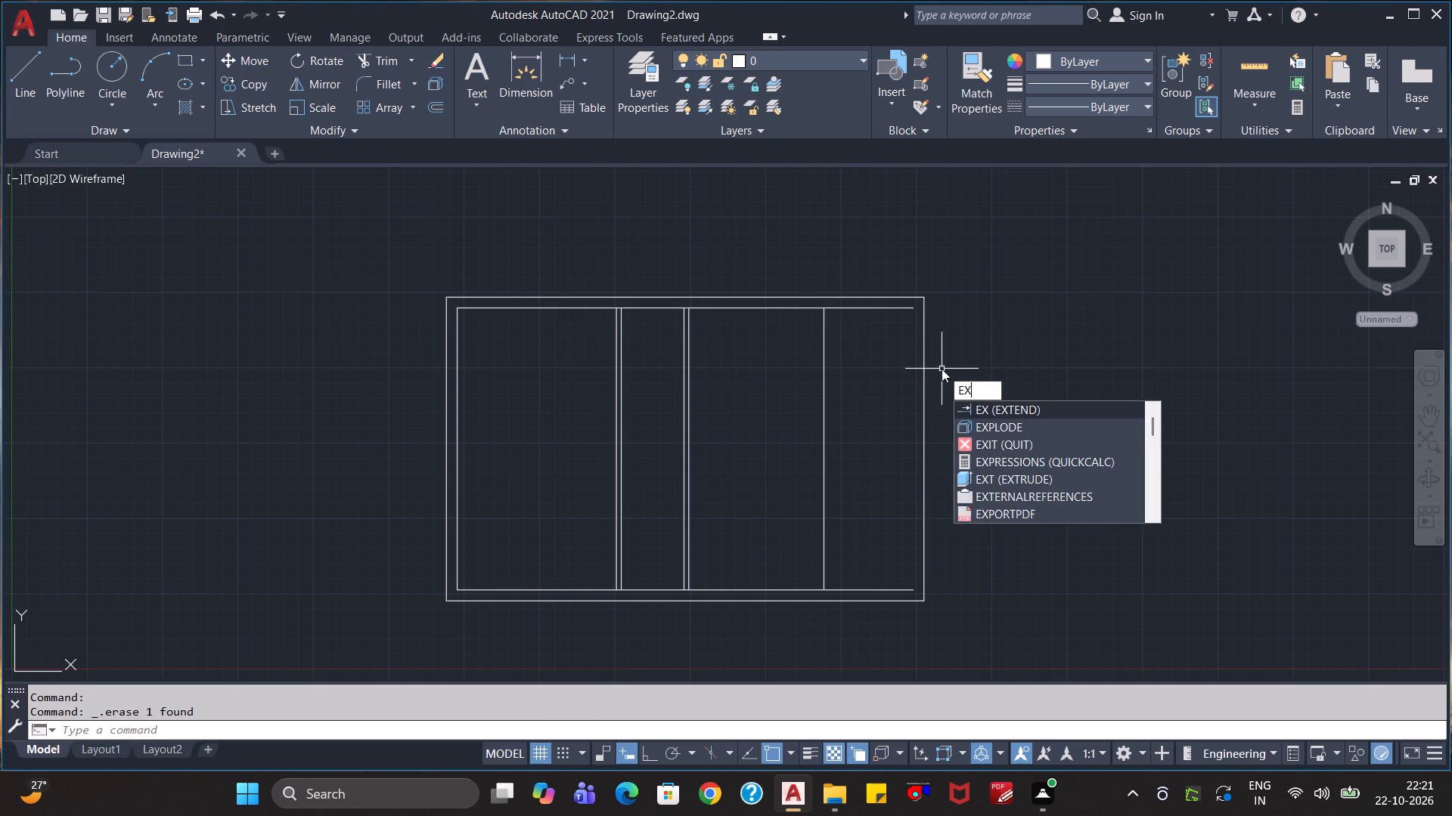
key(Return)
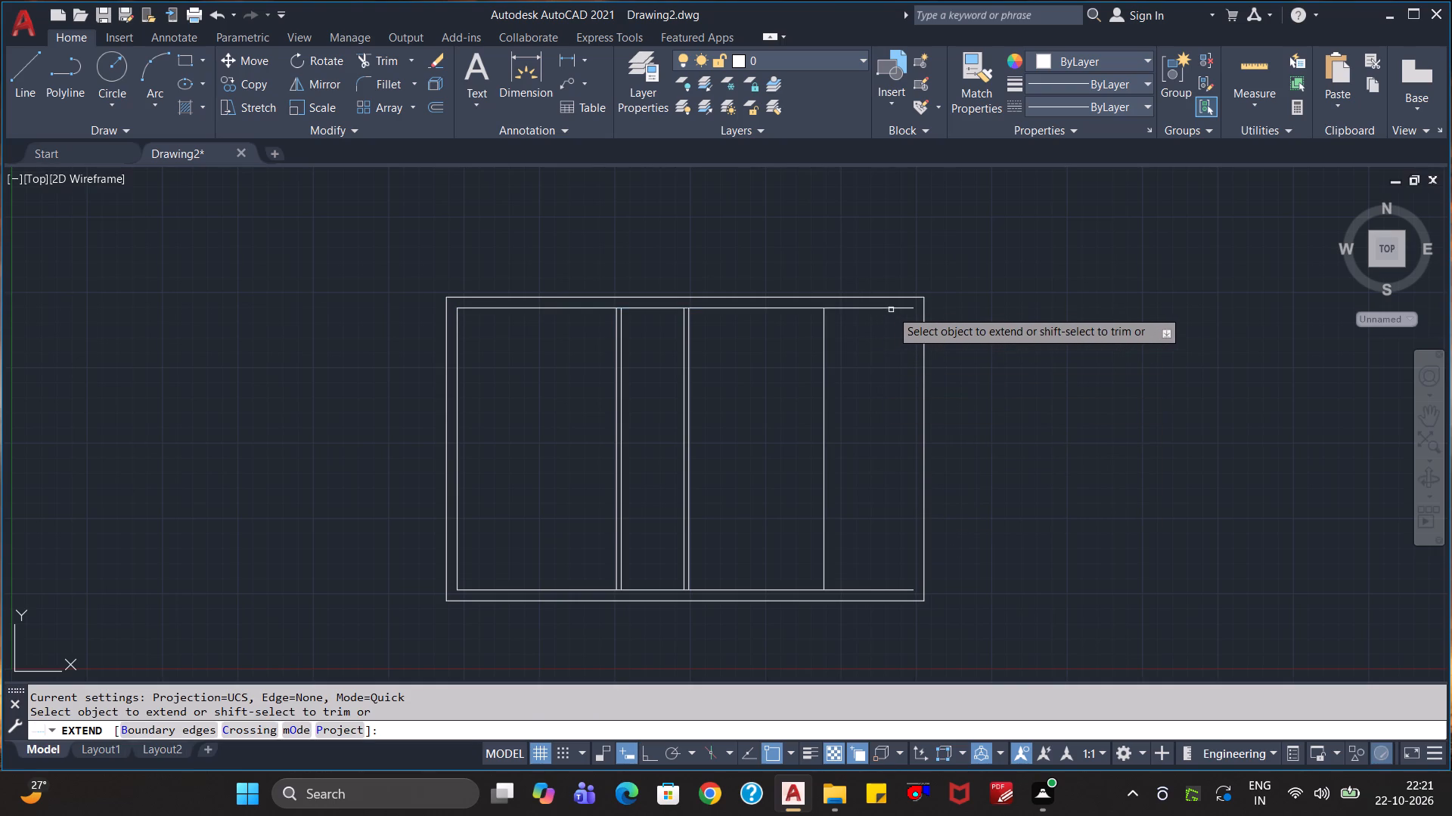
click(892, 309)
click(867, 592)
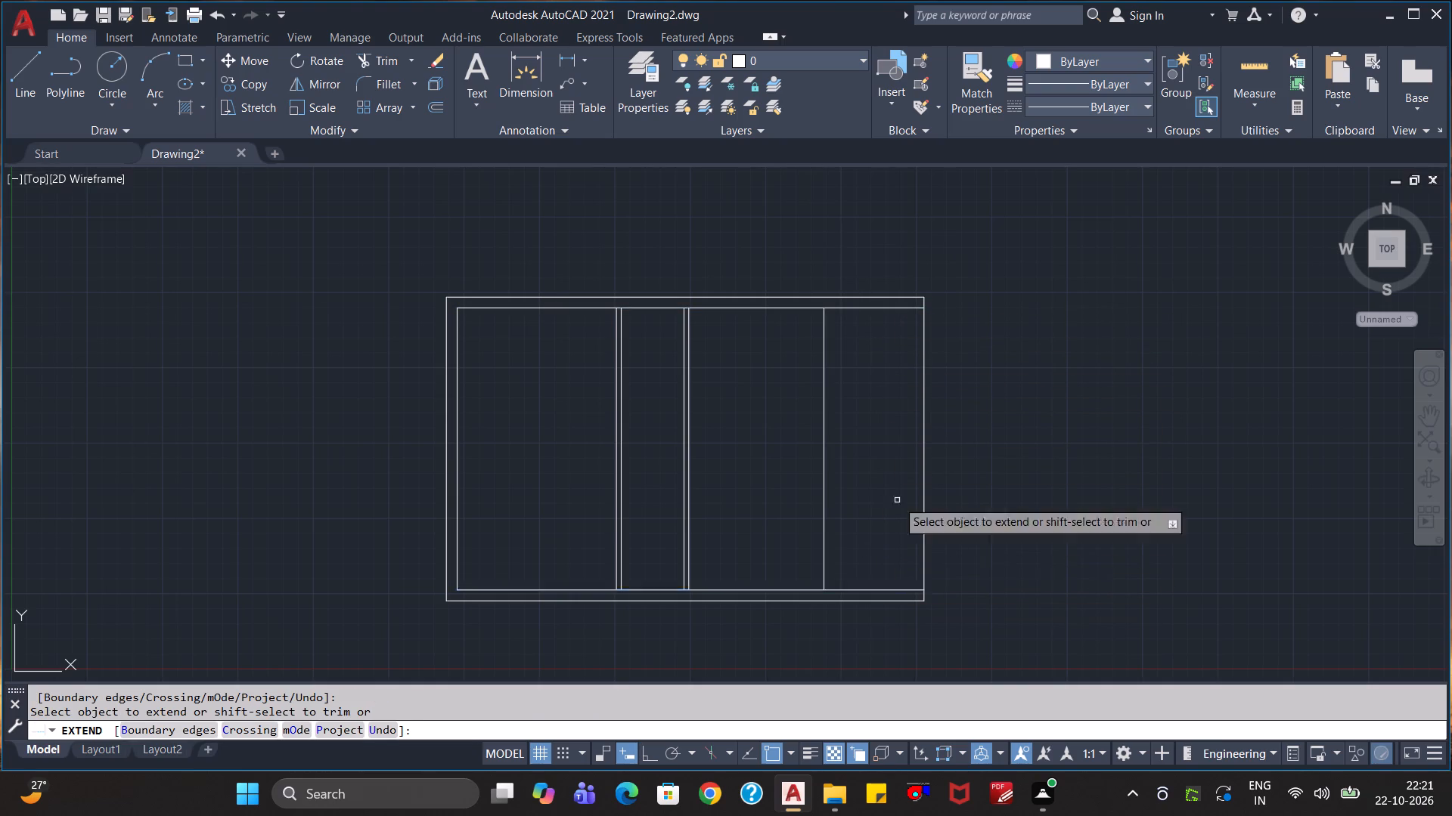
key(Escape)
key(Escape)
key(Escape)
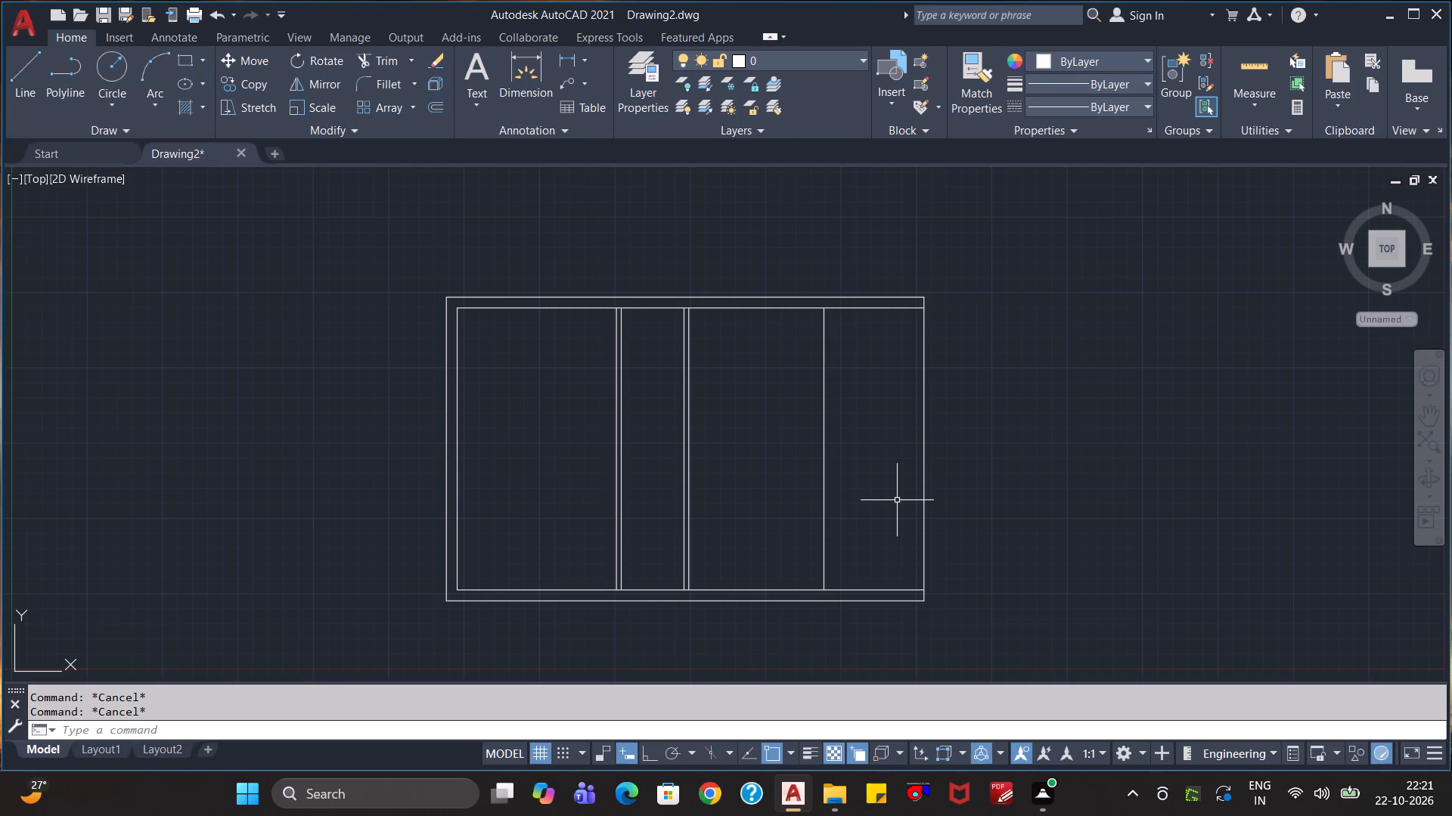
Offset the third partition's remaining line 9" to the right to give that wall its thickness.
key(o)
key(Return)
text(9")
key(Return)
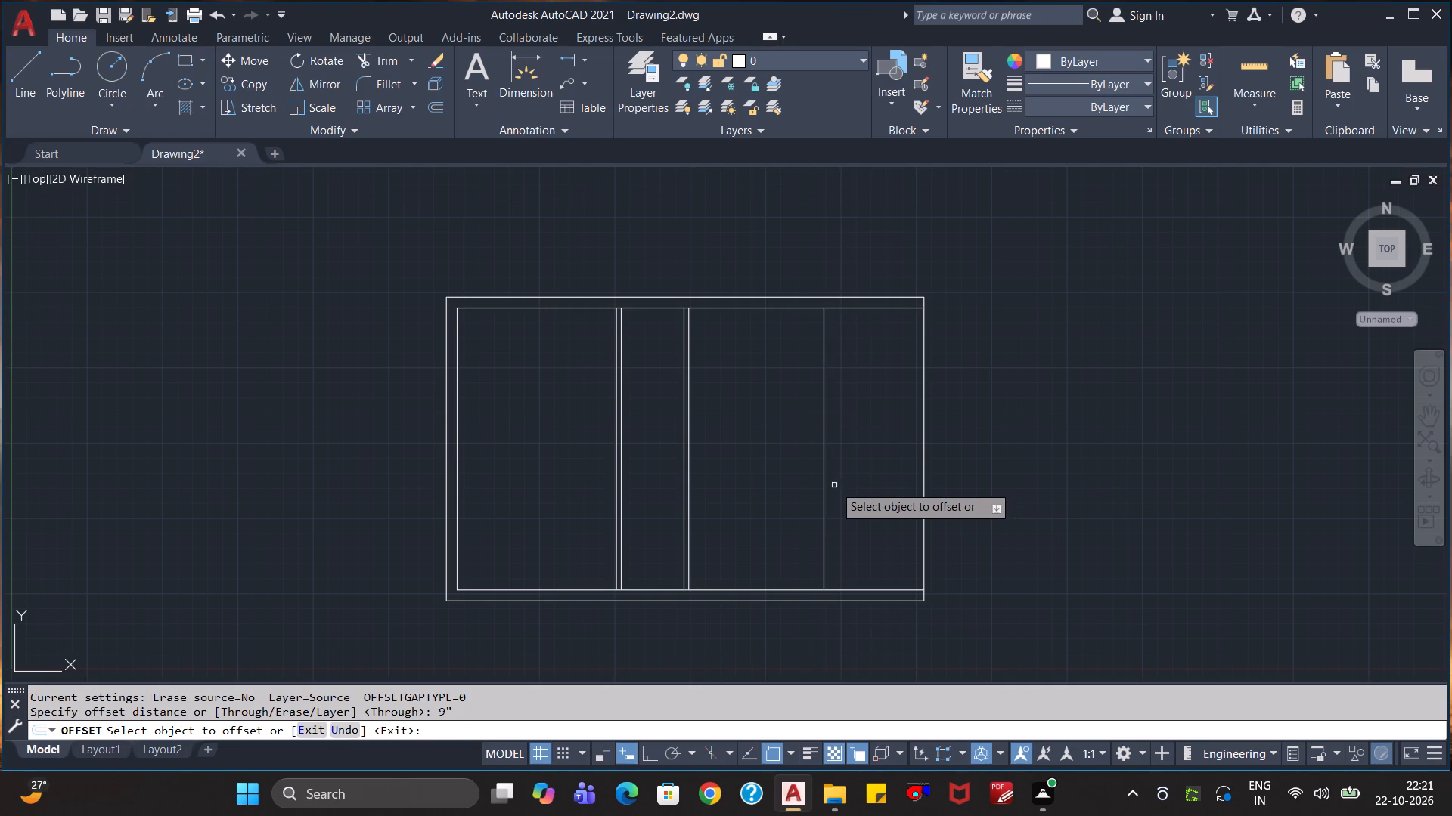
click(823, 493)
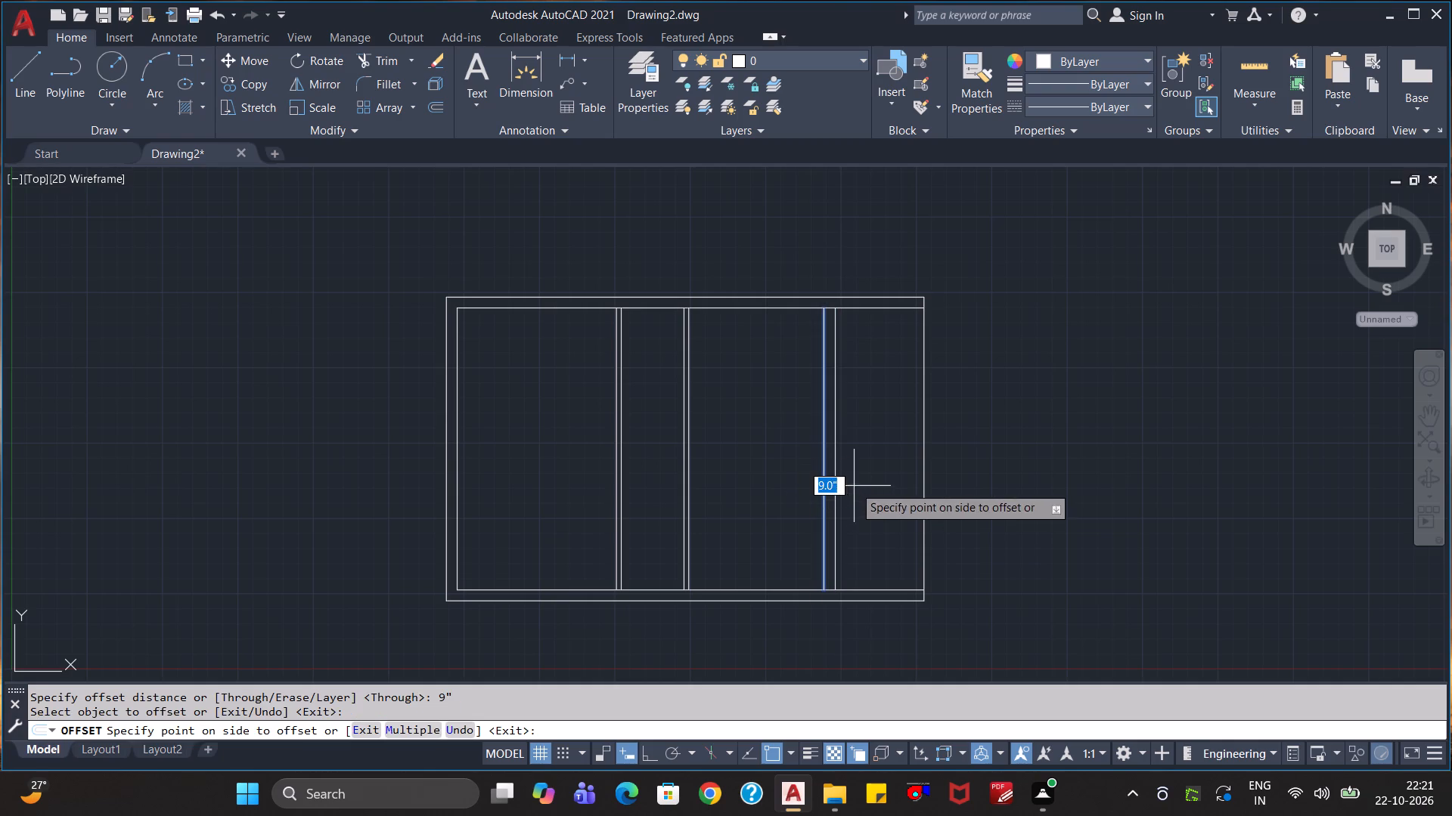
click(854, 485)
key(Escape)
key(Escape)
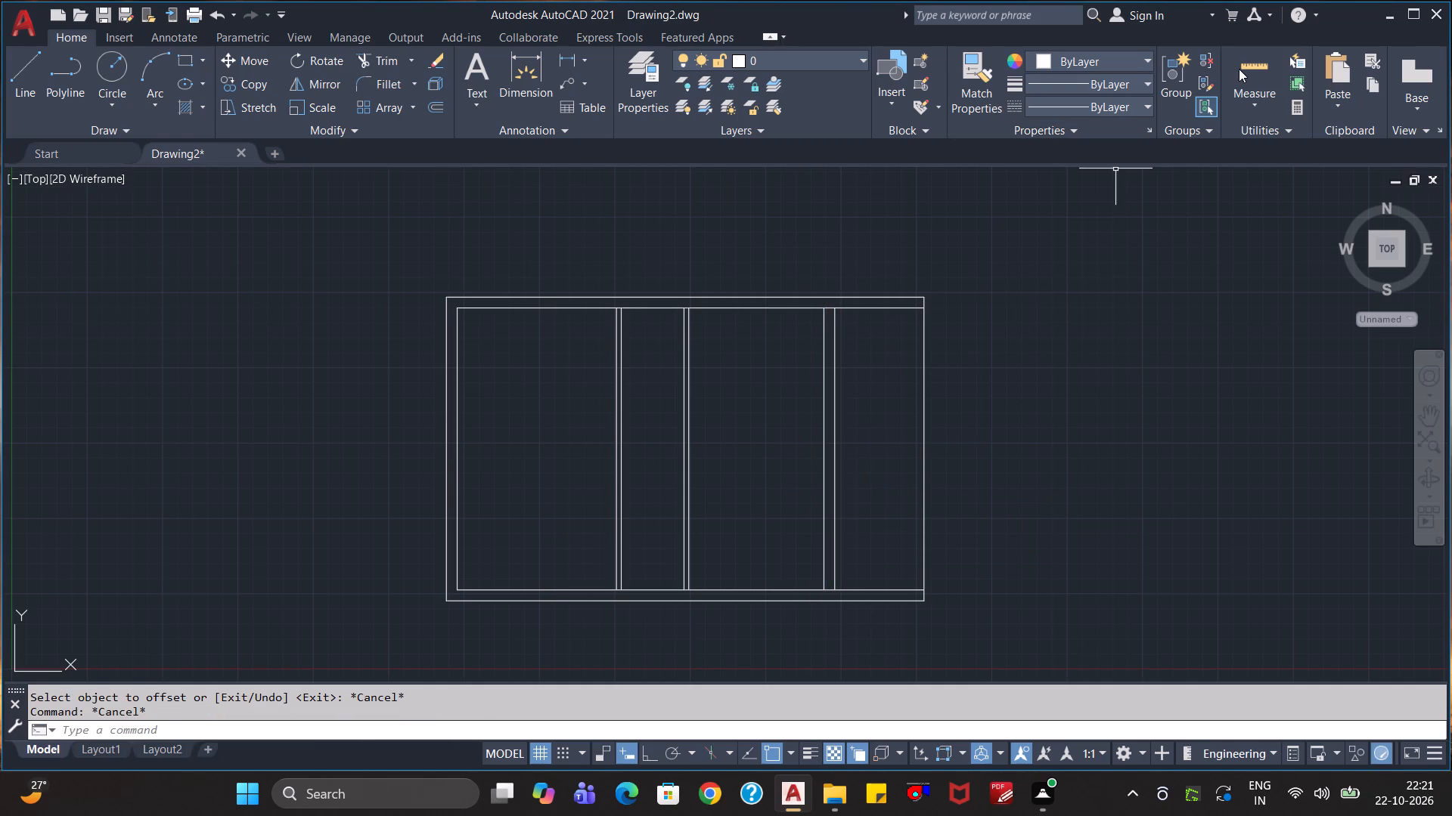
Measure the space between the 9" wall and the outer right wall line.
click(1242, 69)
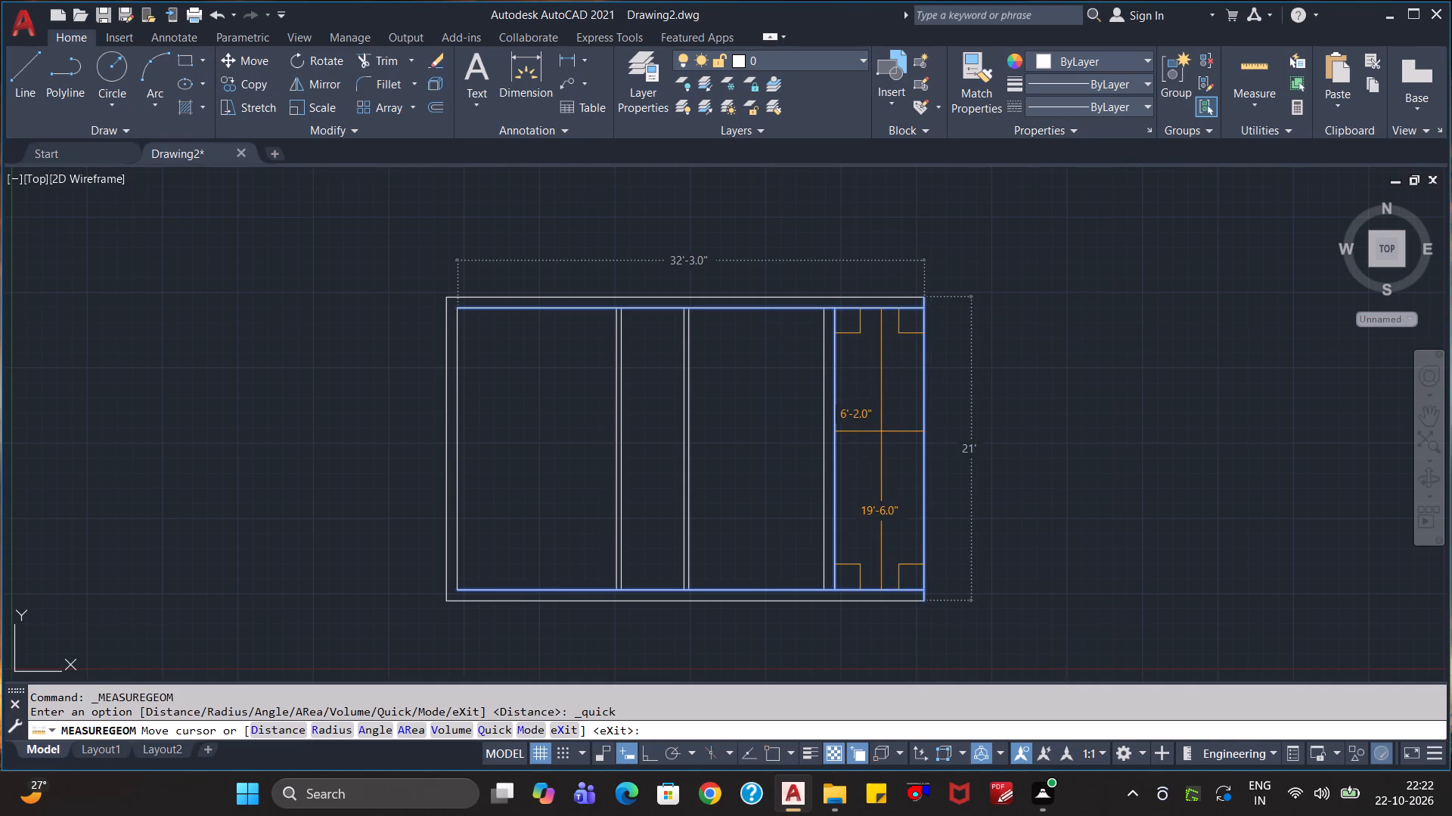
key(Escape)
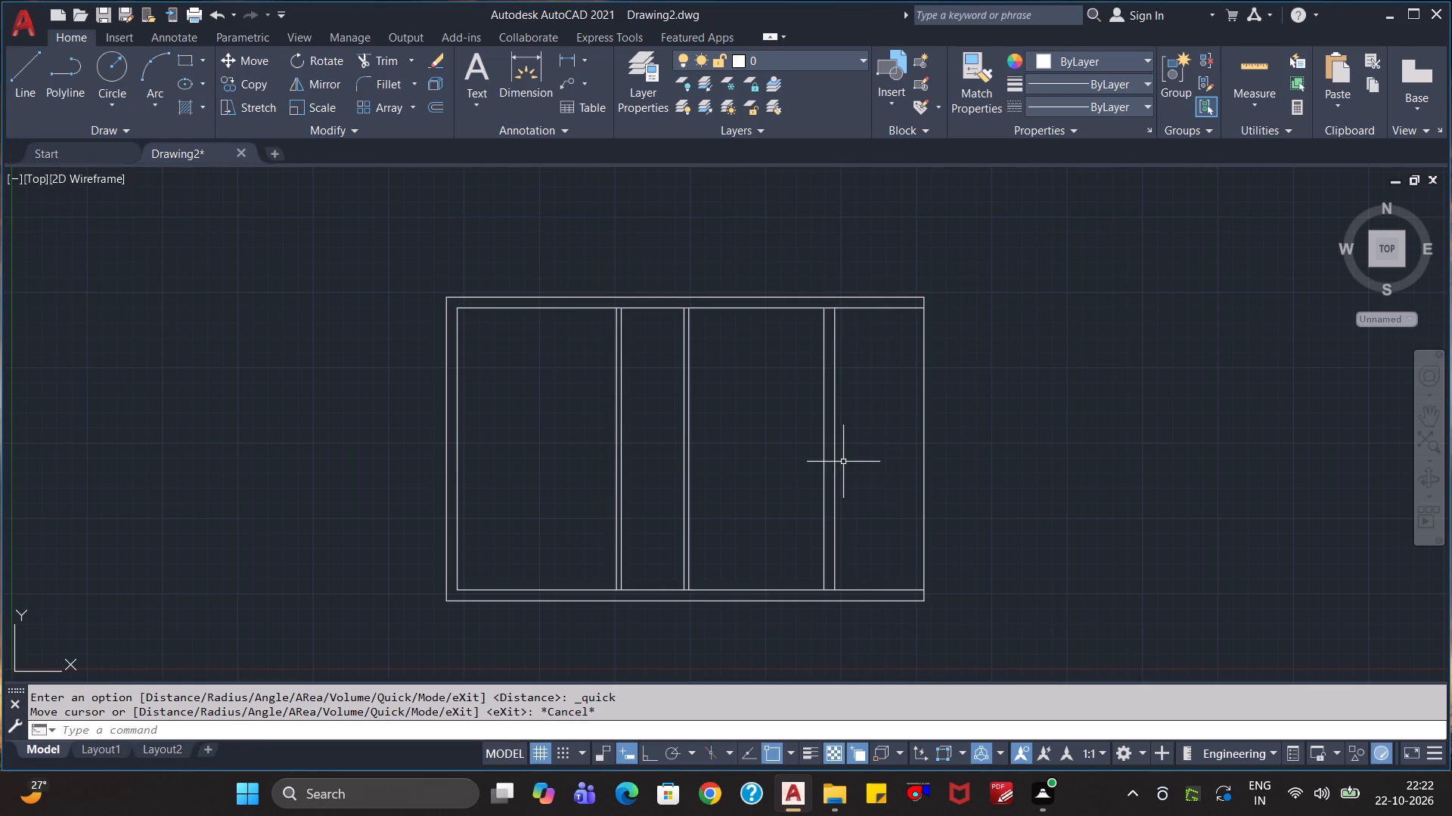
Extend the 9" wall's right line at both ends to the outer bottom and top wall lines.
text(ex)
key(Return)
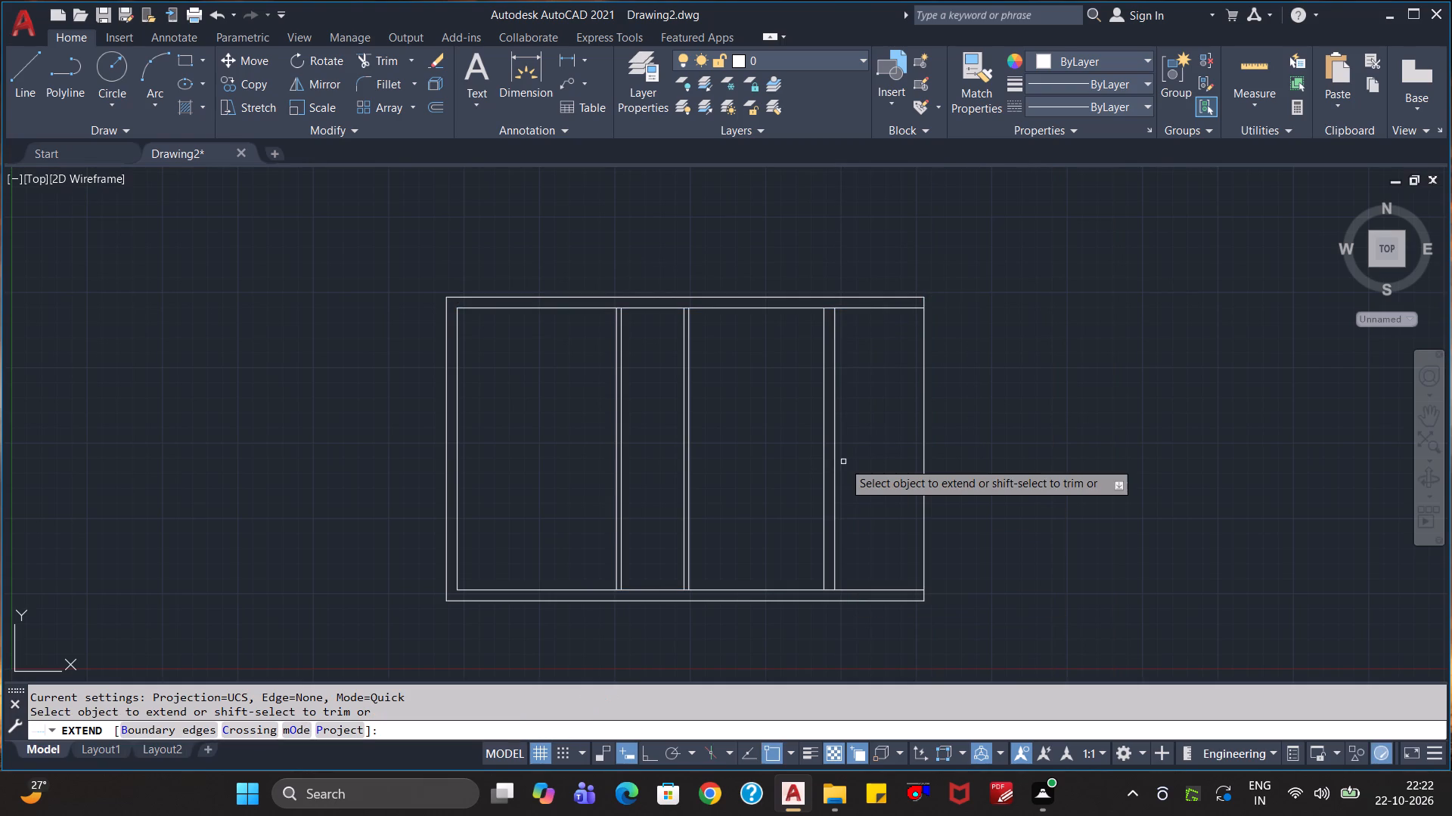
click(833, 583)
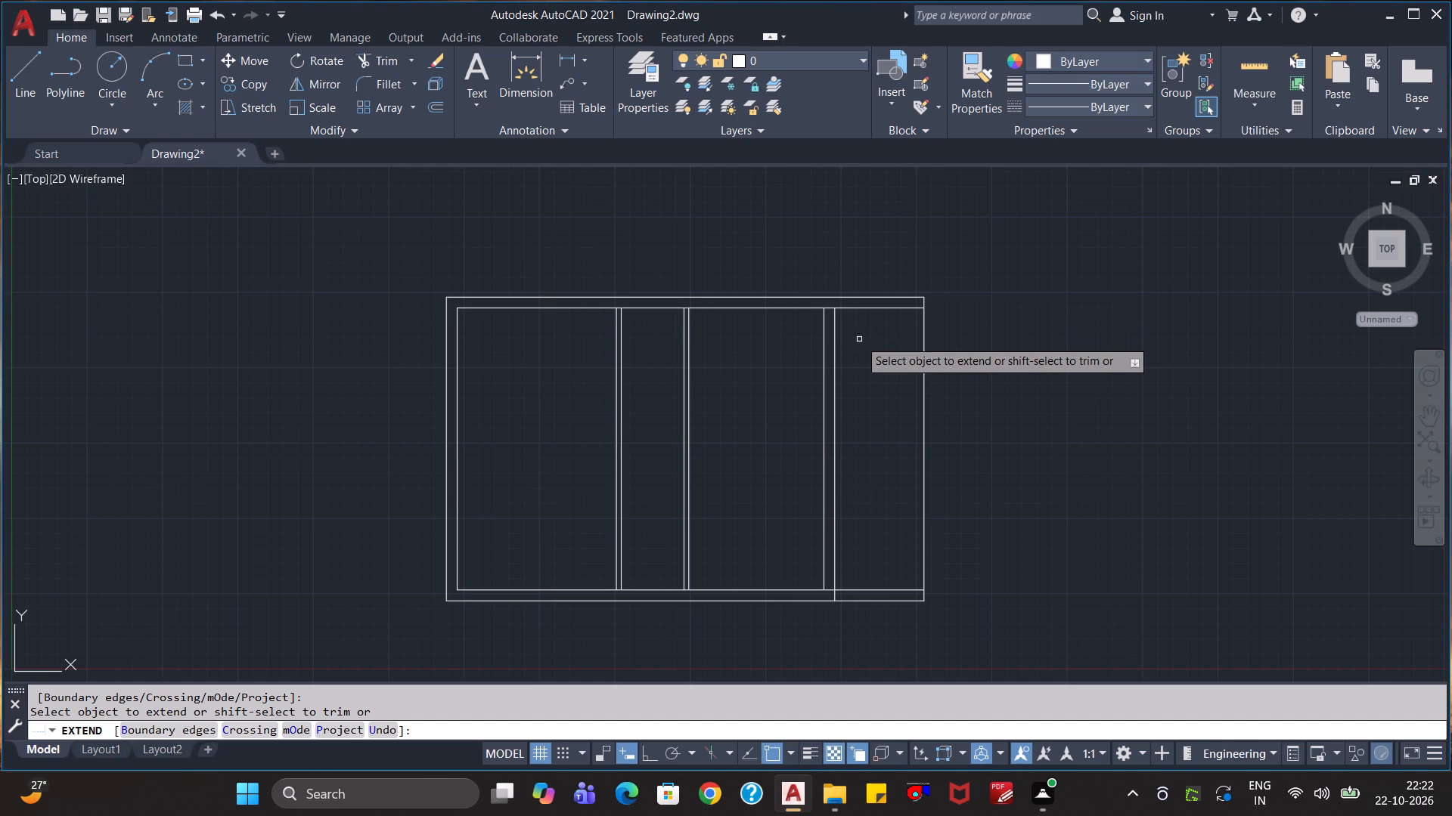
click(836, 328)
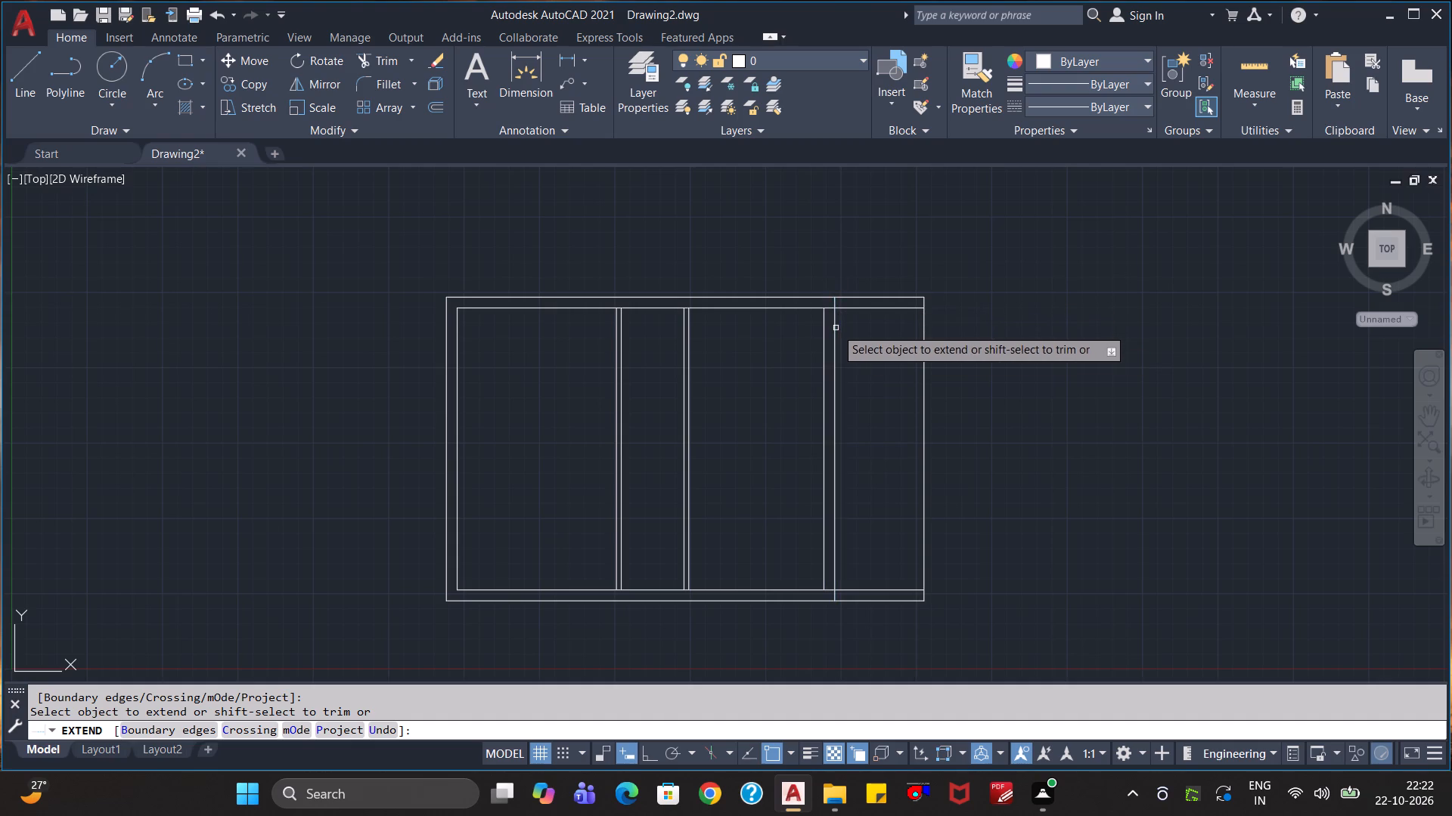
key(Escape)
key(Escape)
Offset the inner top wall line 10'3" downward to lay out a horizontal partition.
scroll(893, 424, down, 2)
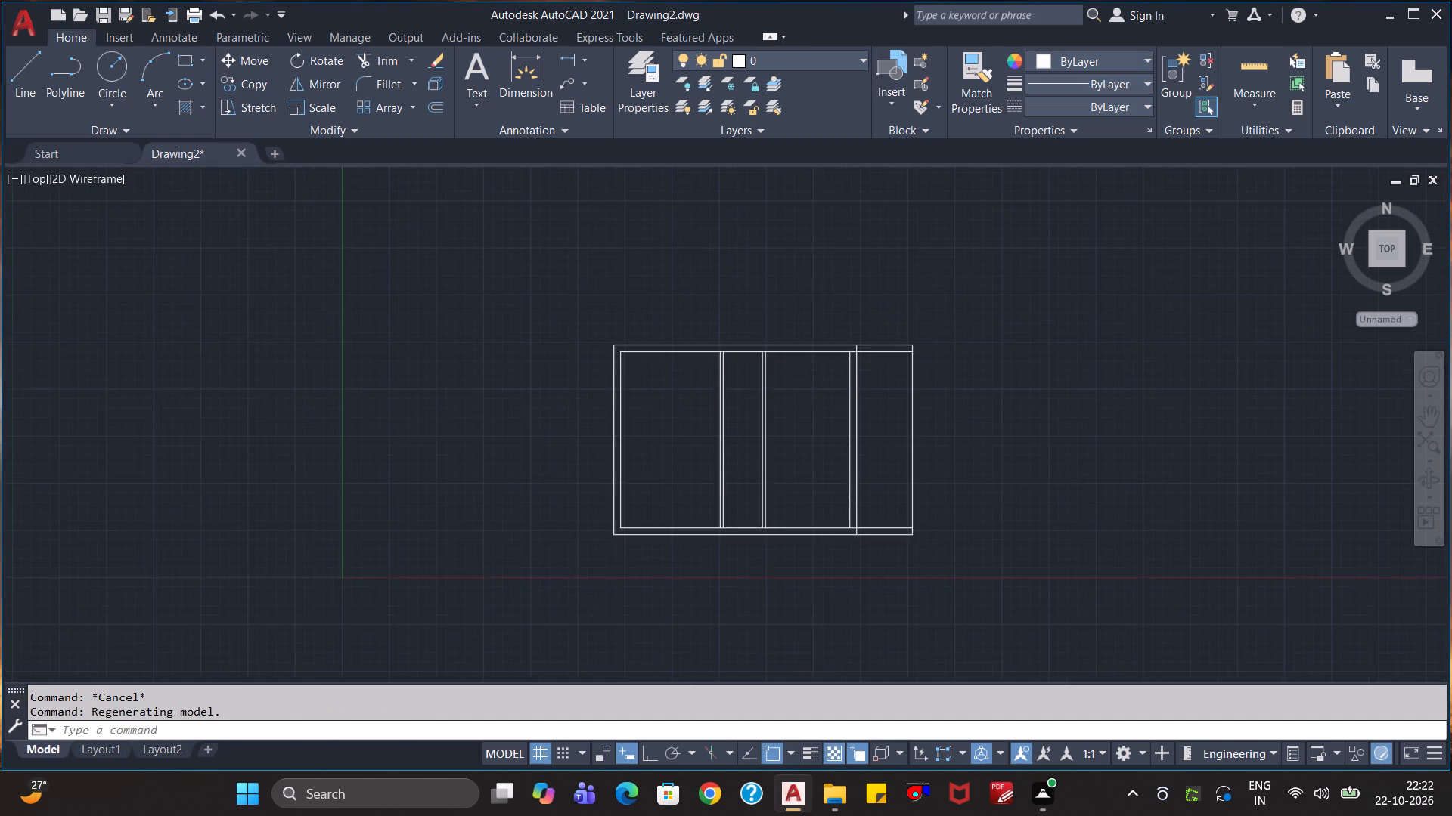
scroll(893, 426, up, 2)
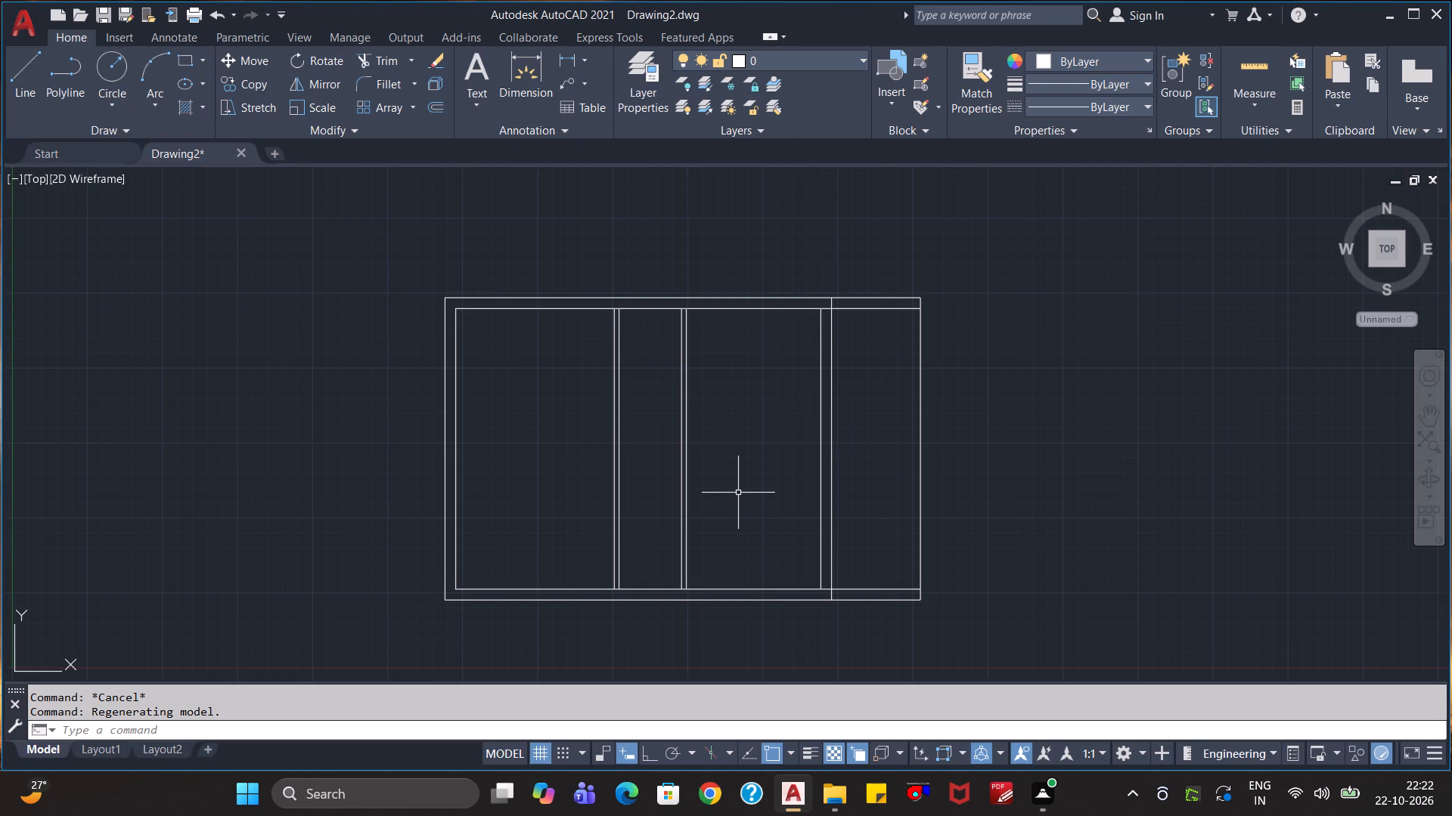
key(o)
key(Return)
text(10)
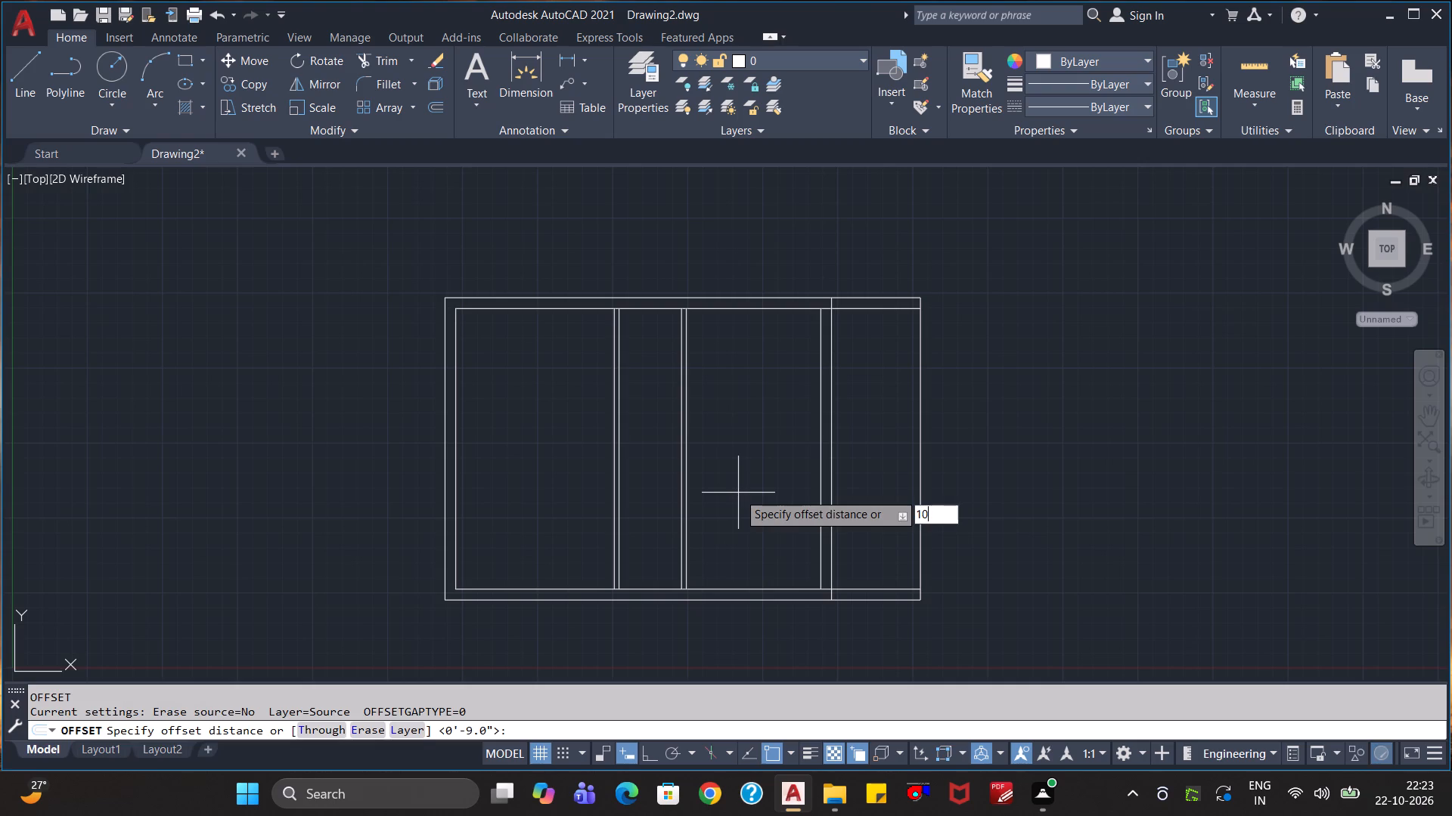
key(apostrophe)
key(3)
key(shift+quotedbl)
key(Return)
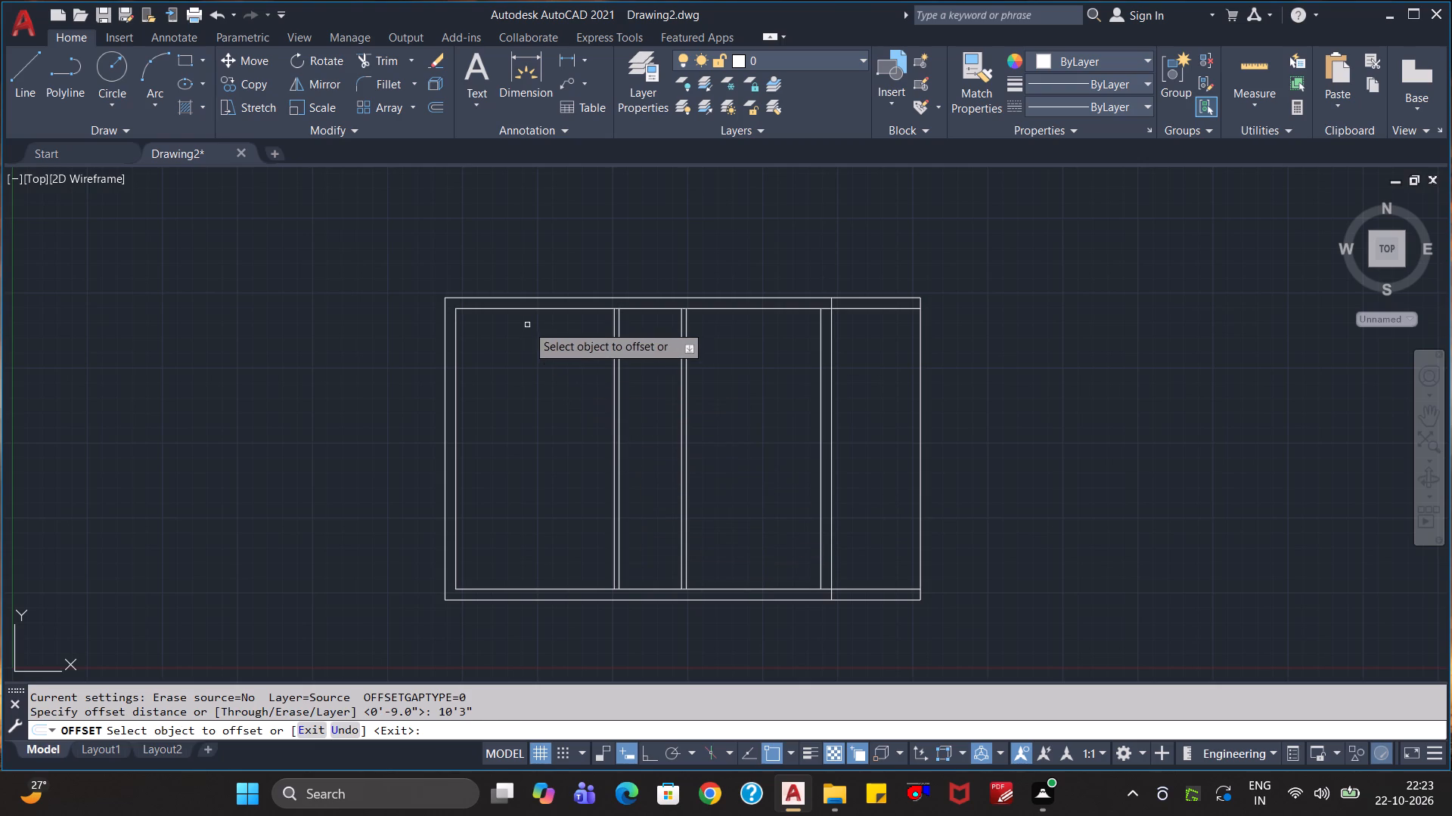
click(535, 305)
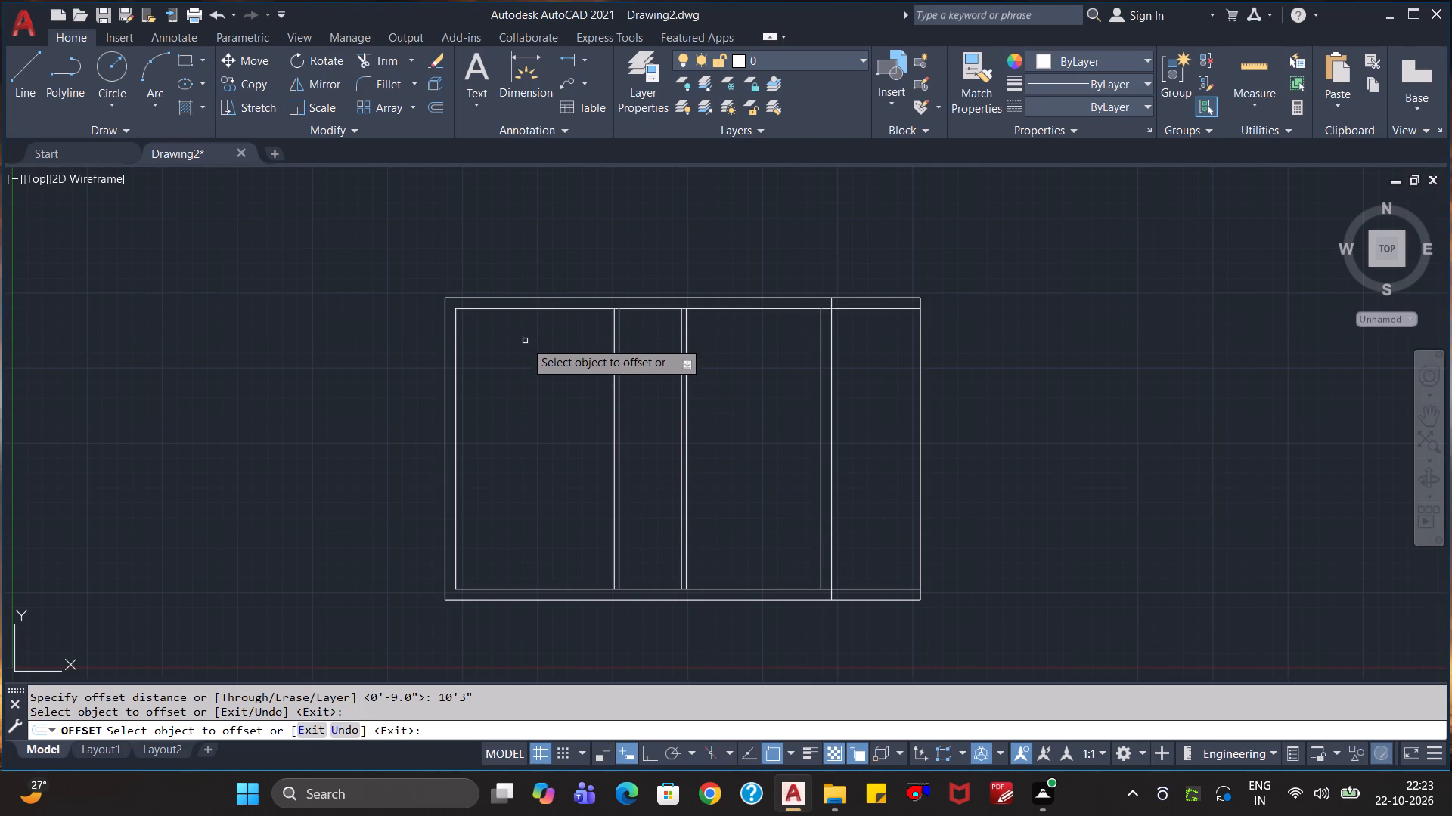
click(547, 308)
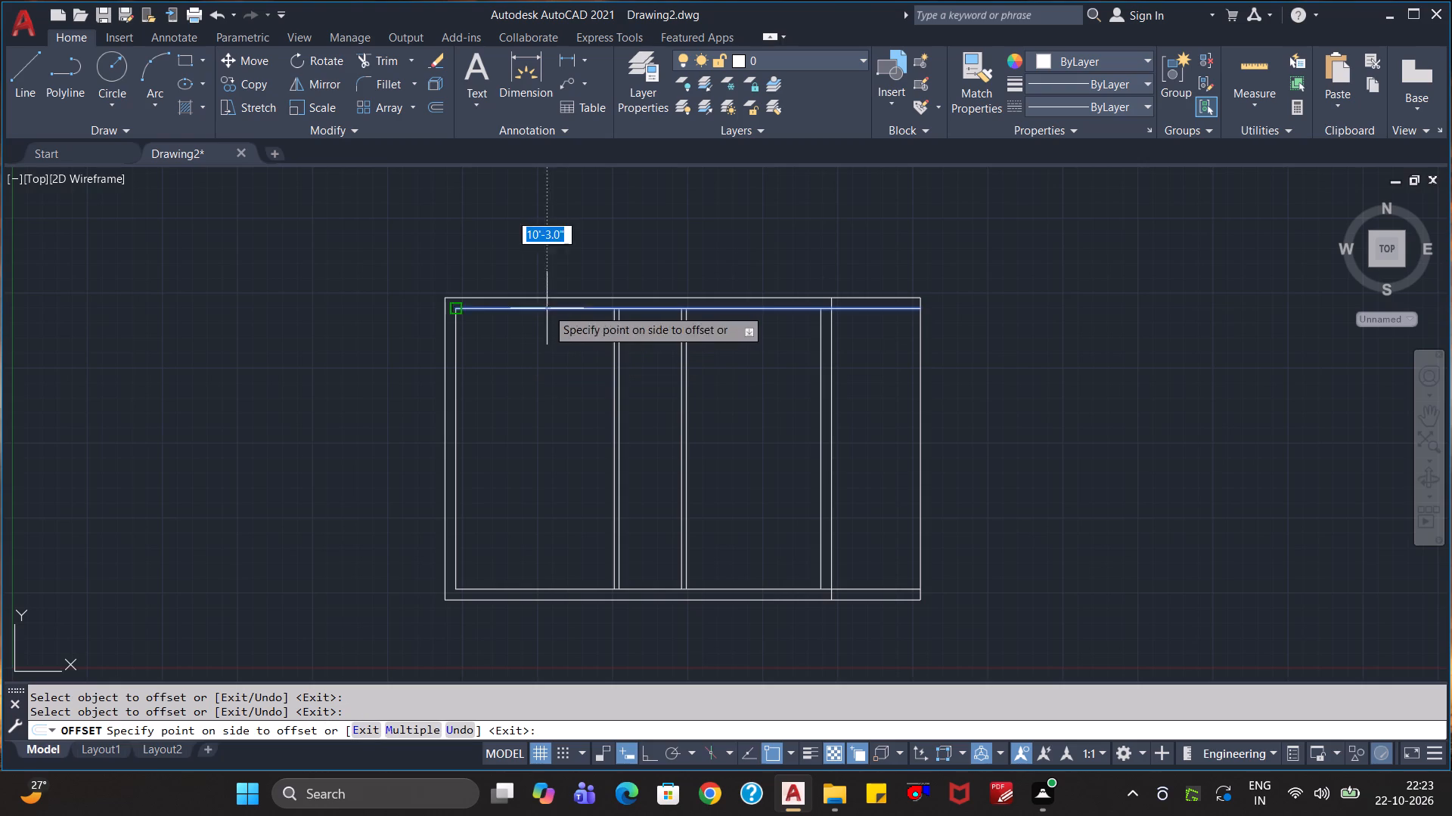
click(531, 404)
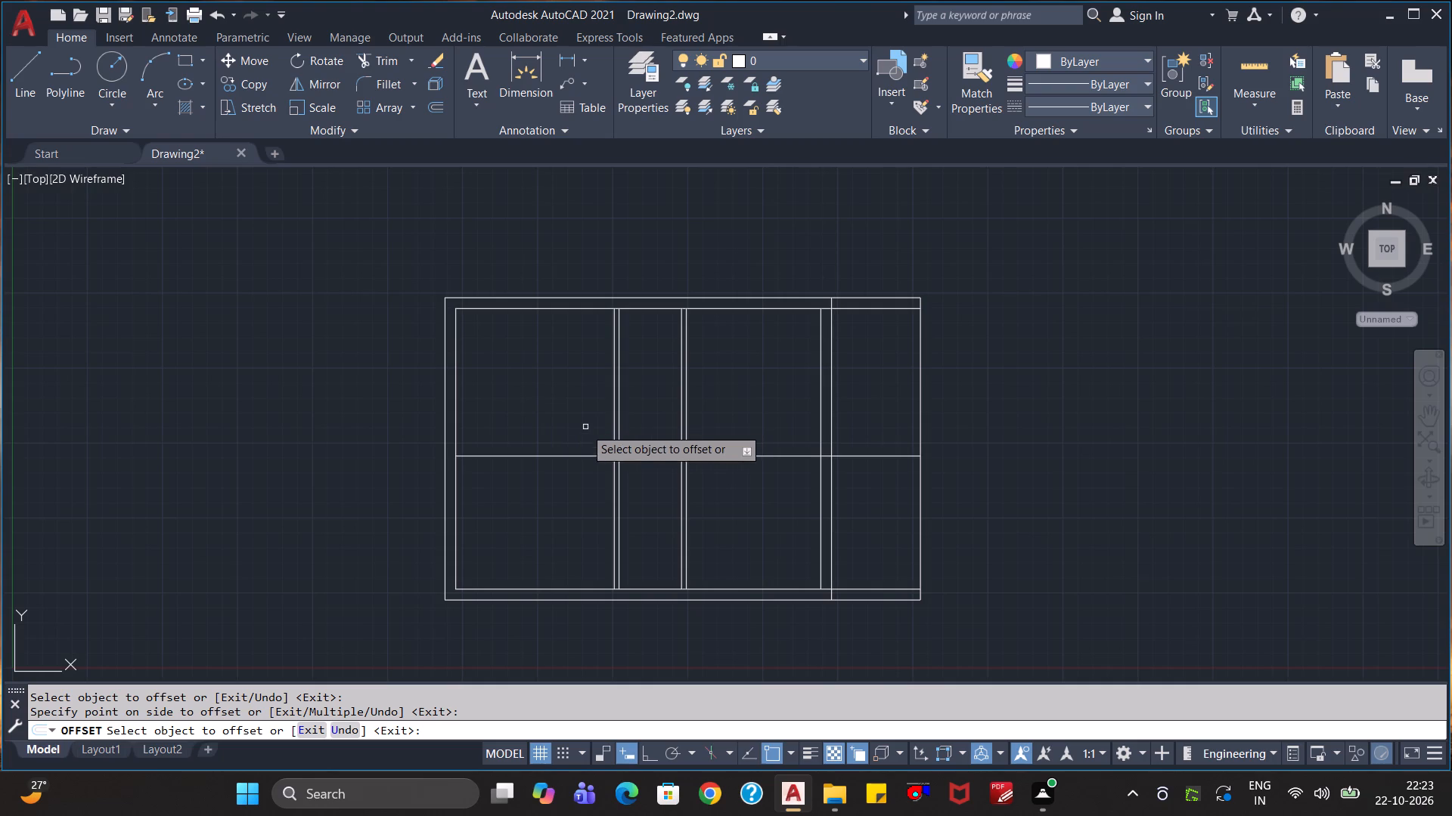
Offset the new horizontal partition line 4" downward to give the partition its thickness.
click(529, 454)
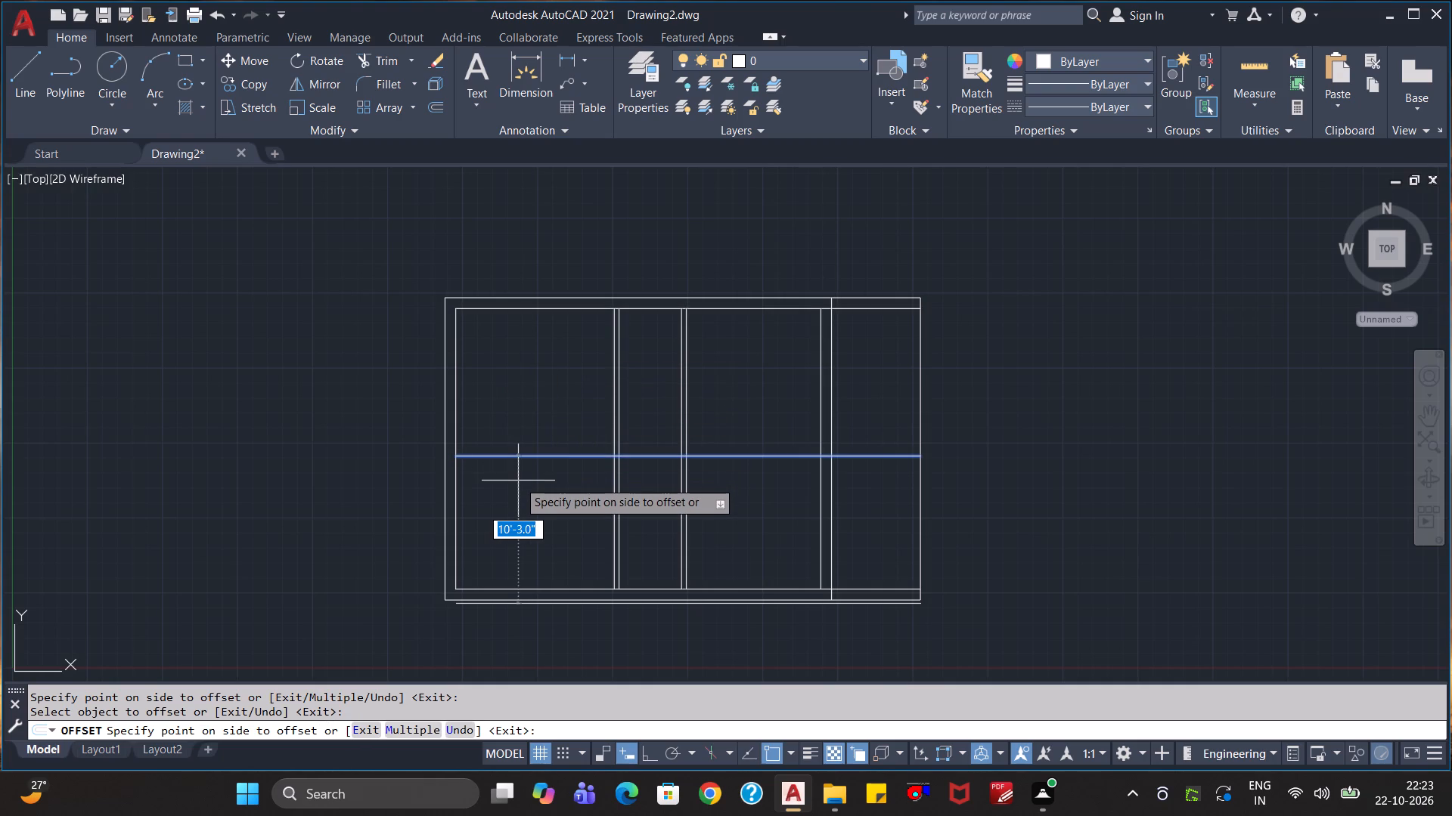
text(4")
key(Return)
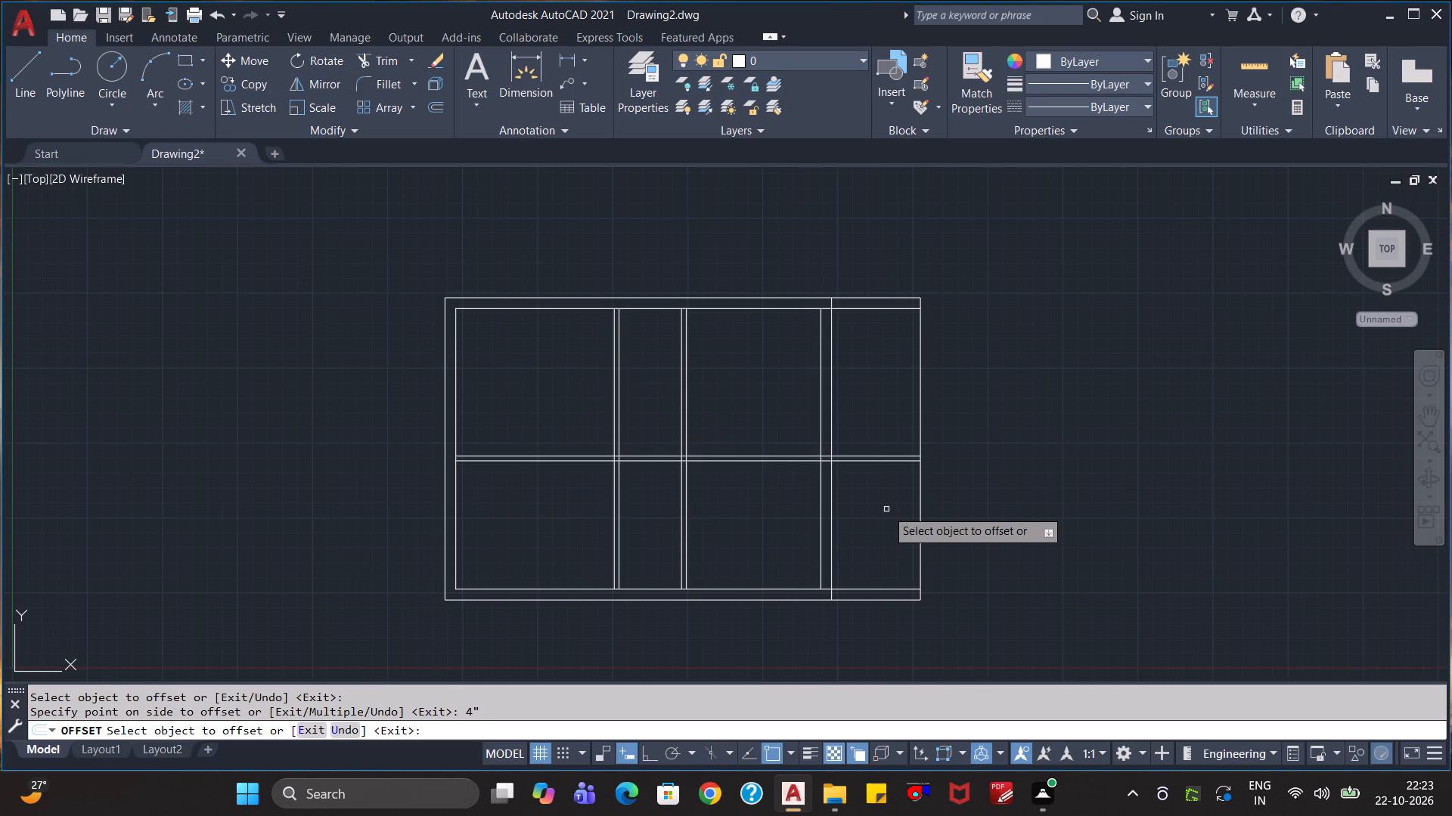
key(Escape)
key(Escape)
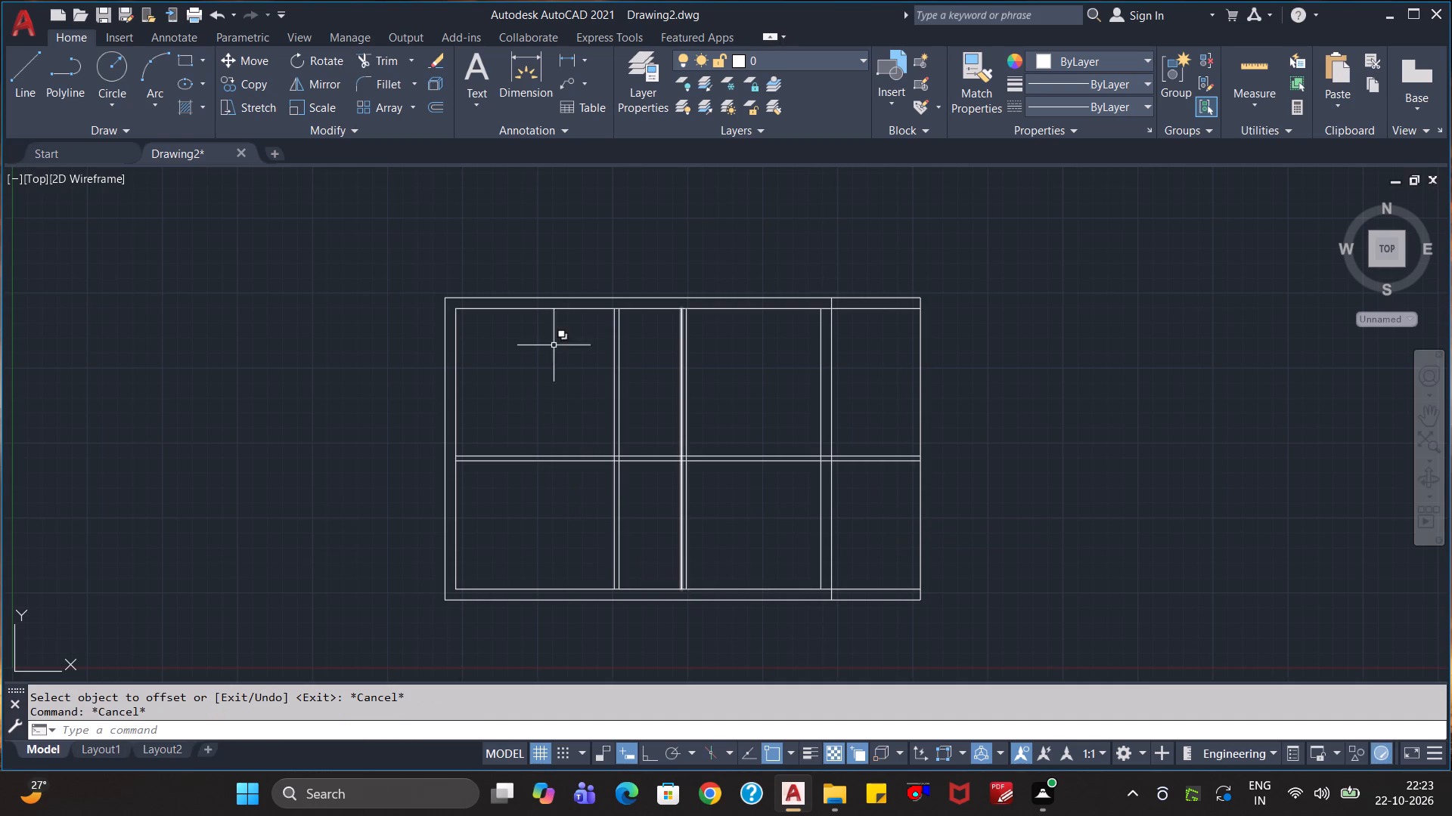
Measure the width and height of the lower-left room.
click(1259, 79)
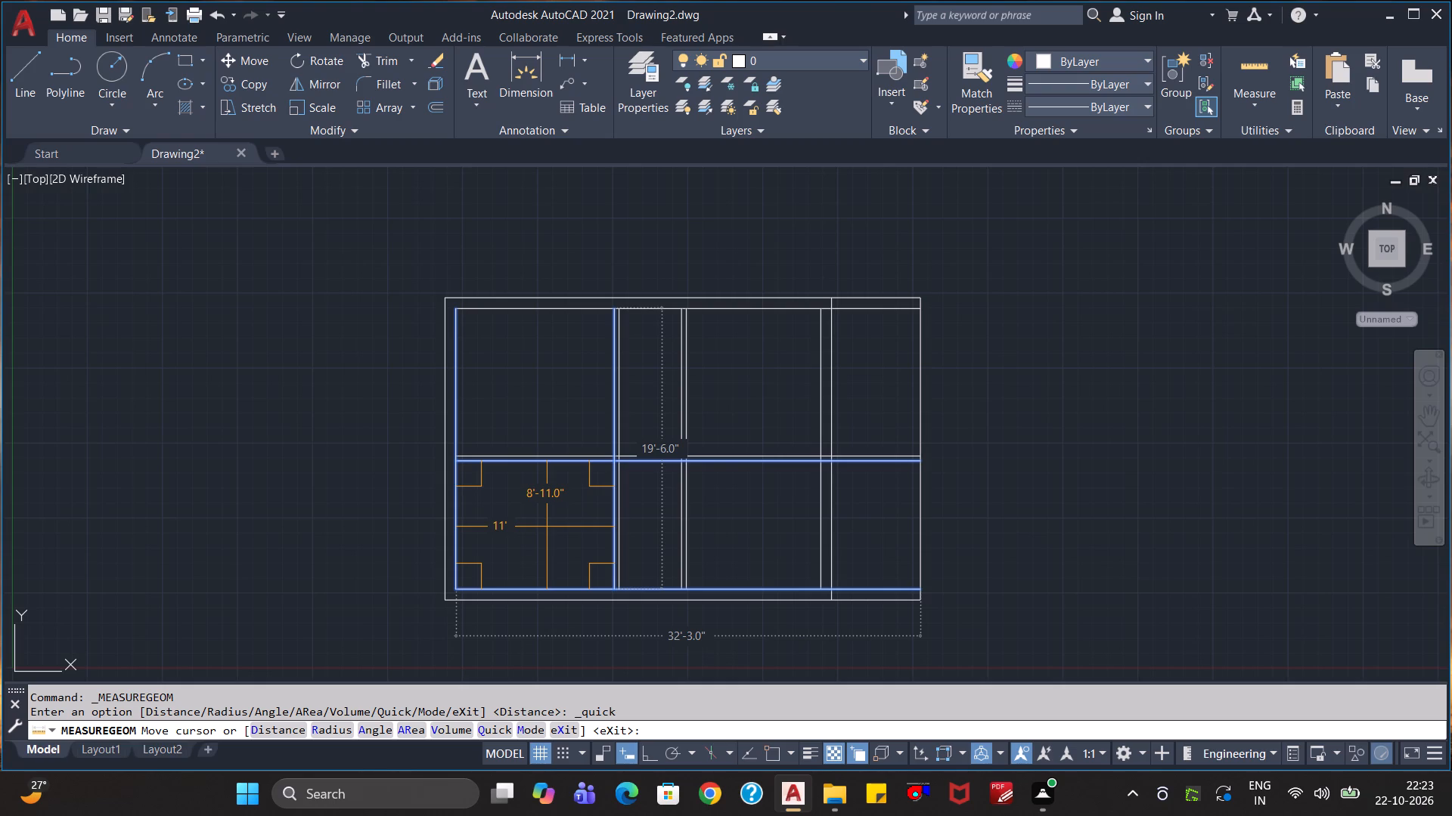
key(Escape)
key(Escape)
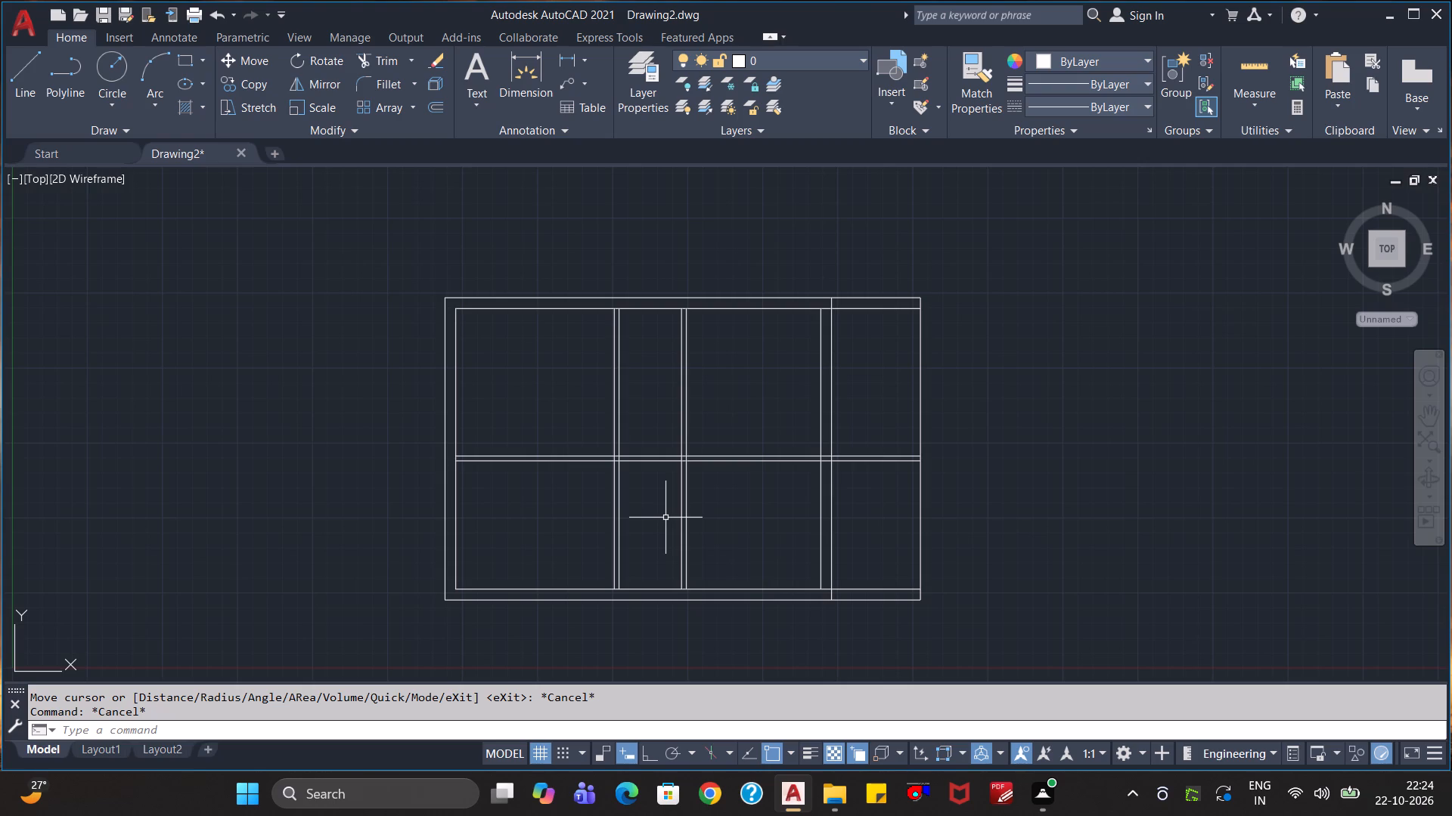
Trim the horizontal partition's lines between the first vertical partition and the 9" wall, including inside the second partition.
text(tr)
key(Return)
click(763, 428)
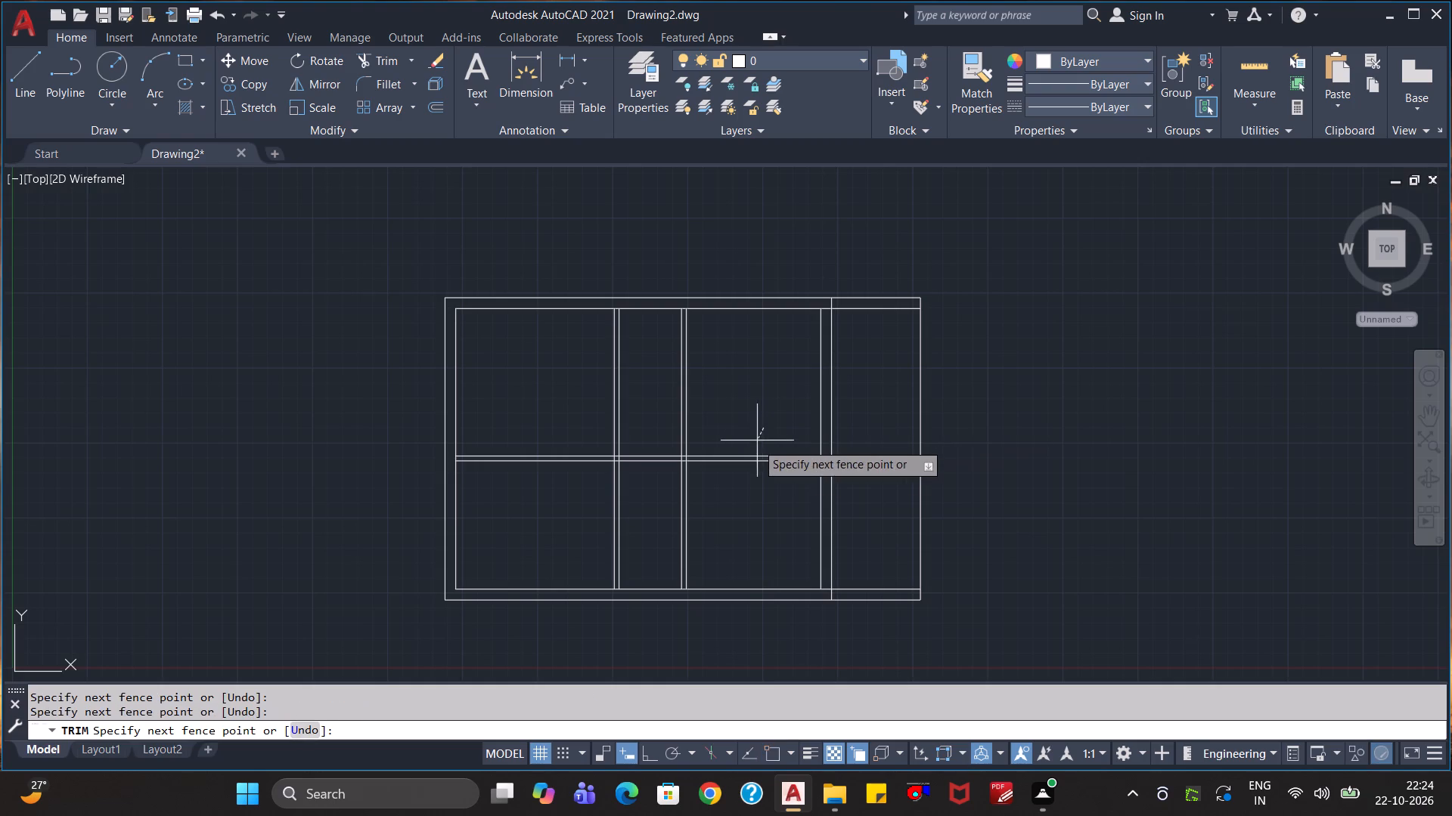
drag(743, 490, 743, 498)
click(665, 488)
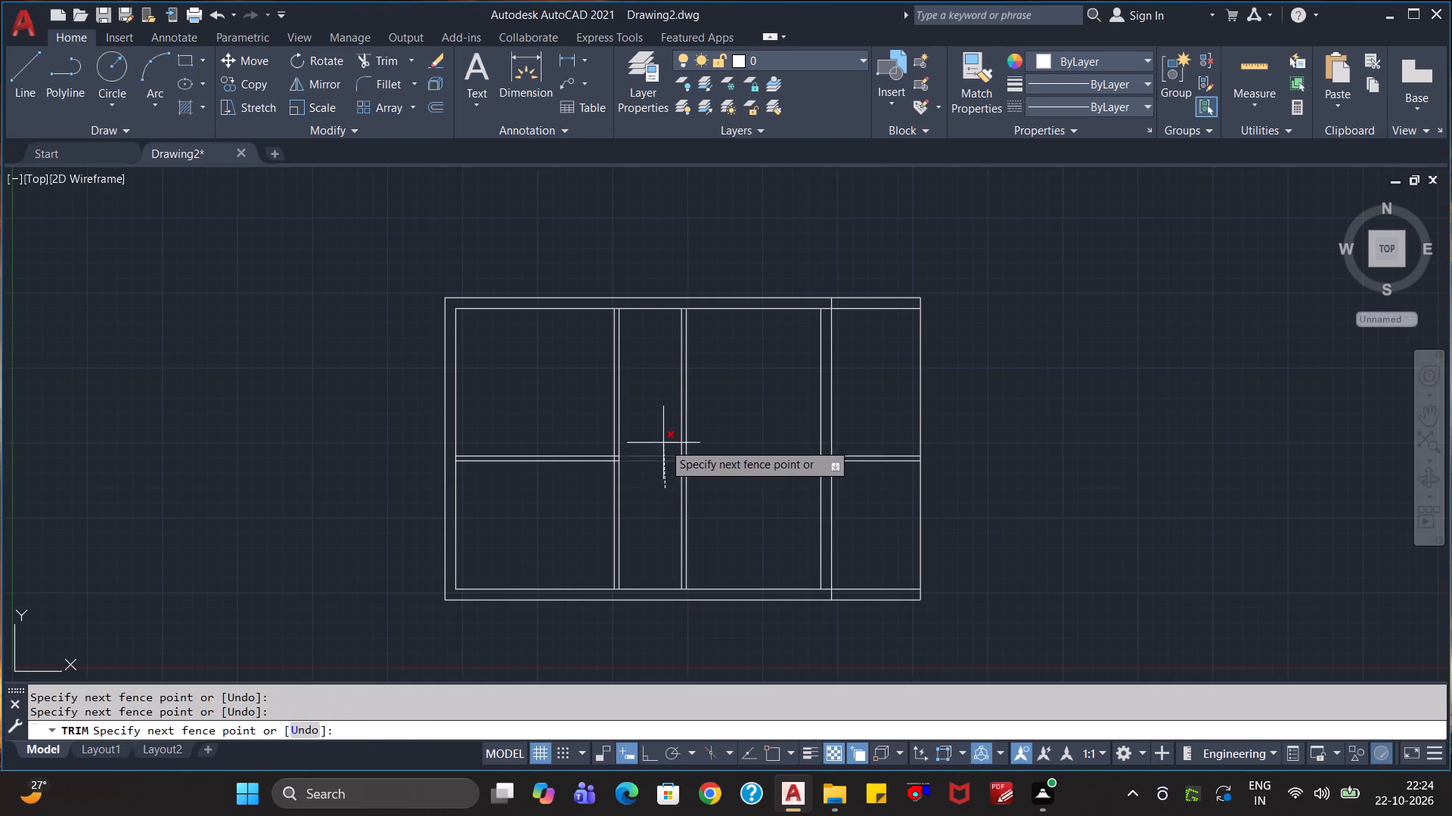
click(663, 441)
scroll(684, 463, up, 5)
click(654, 469)
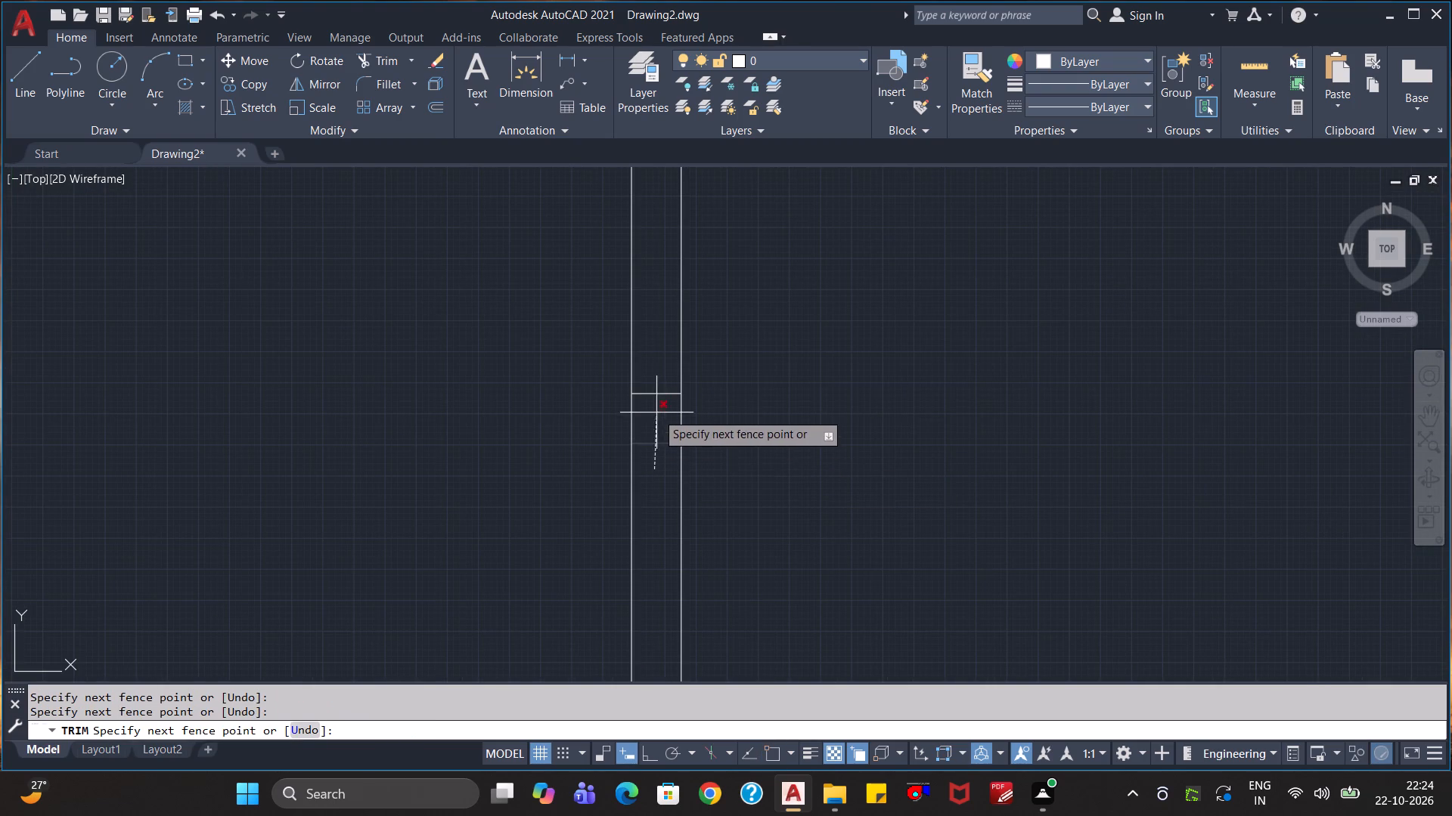
click(669, 363)
Trim the horizontal partition's remaining lines inside the 9" wall and from there to the outer right wall.
scroll(688, 414, down, 4)
scroll(888, 450, up, 2)
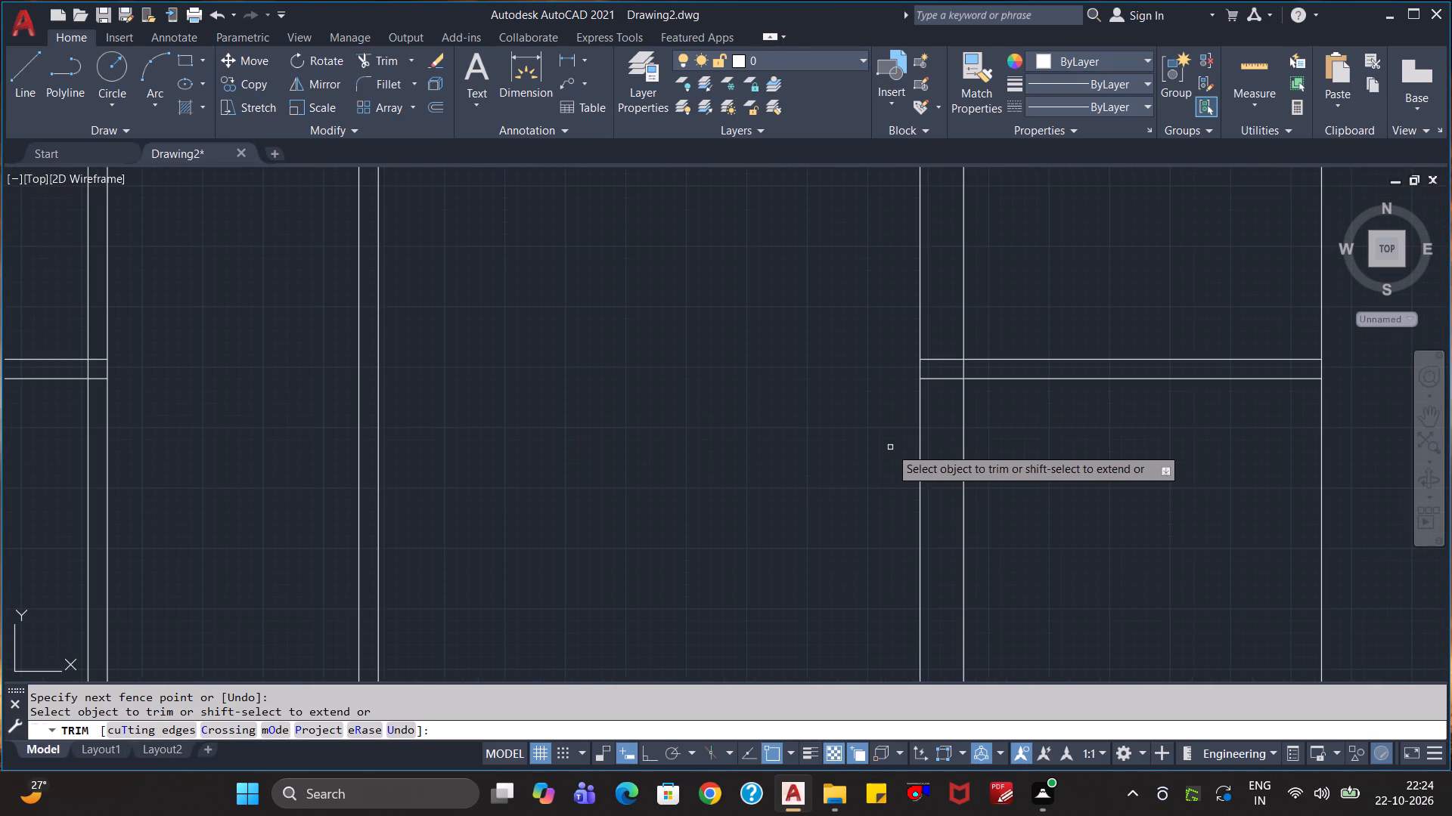
click(948, 417)
click(939, 338)
click(1037, 460)
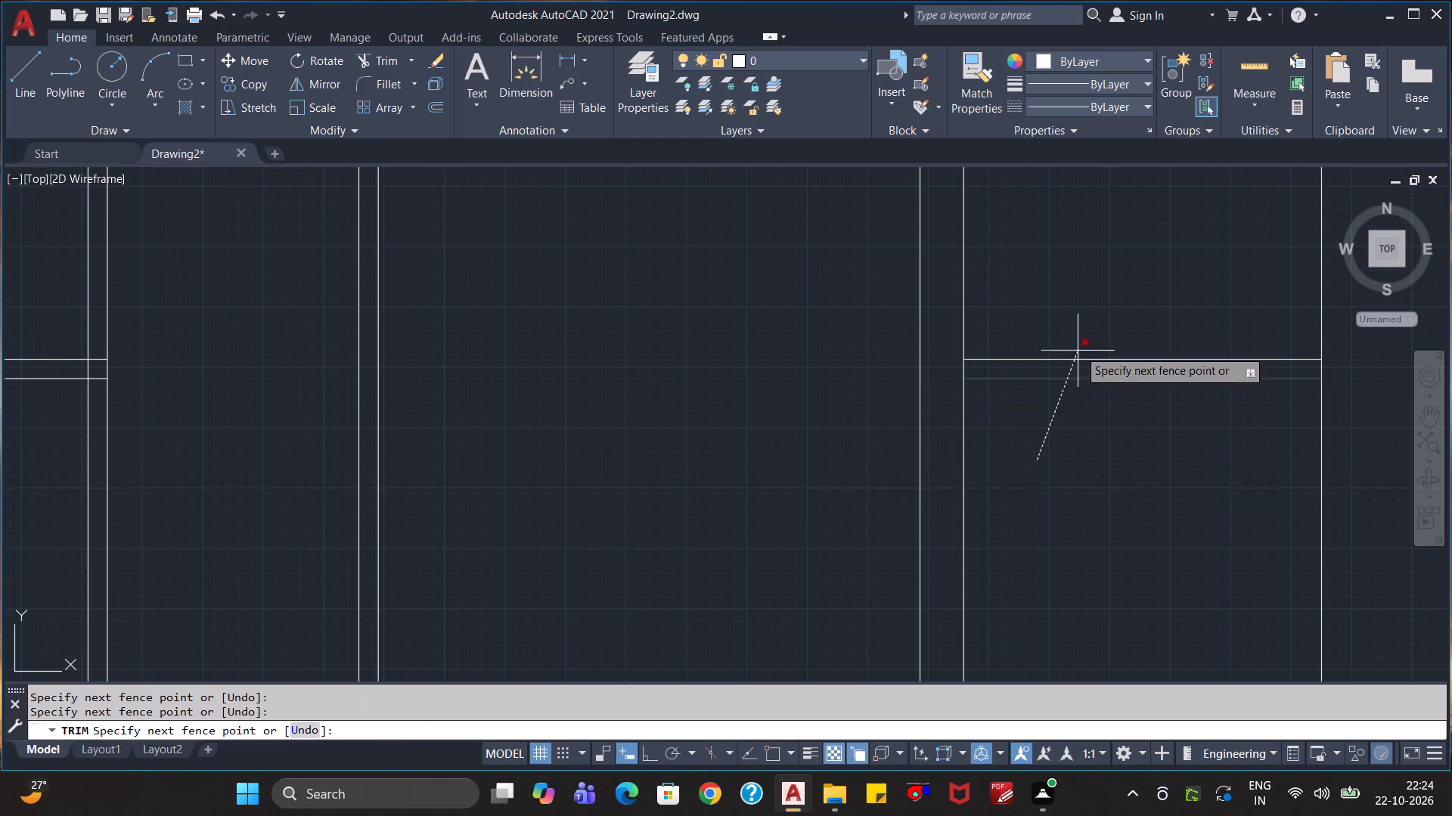
click(1097, 274)
scroll(1090, 312, down, 4)
scroll(1018, 338, up, 2)
middle_drag(1018, 327, 962, 399)
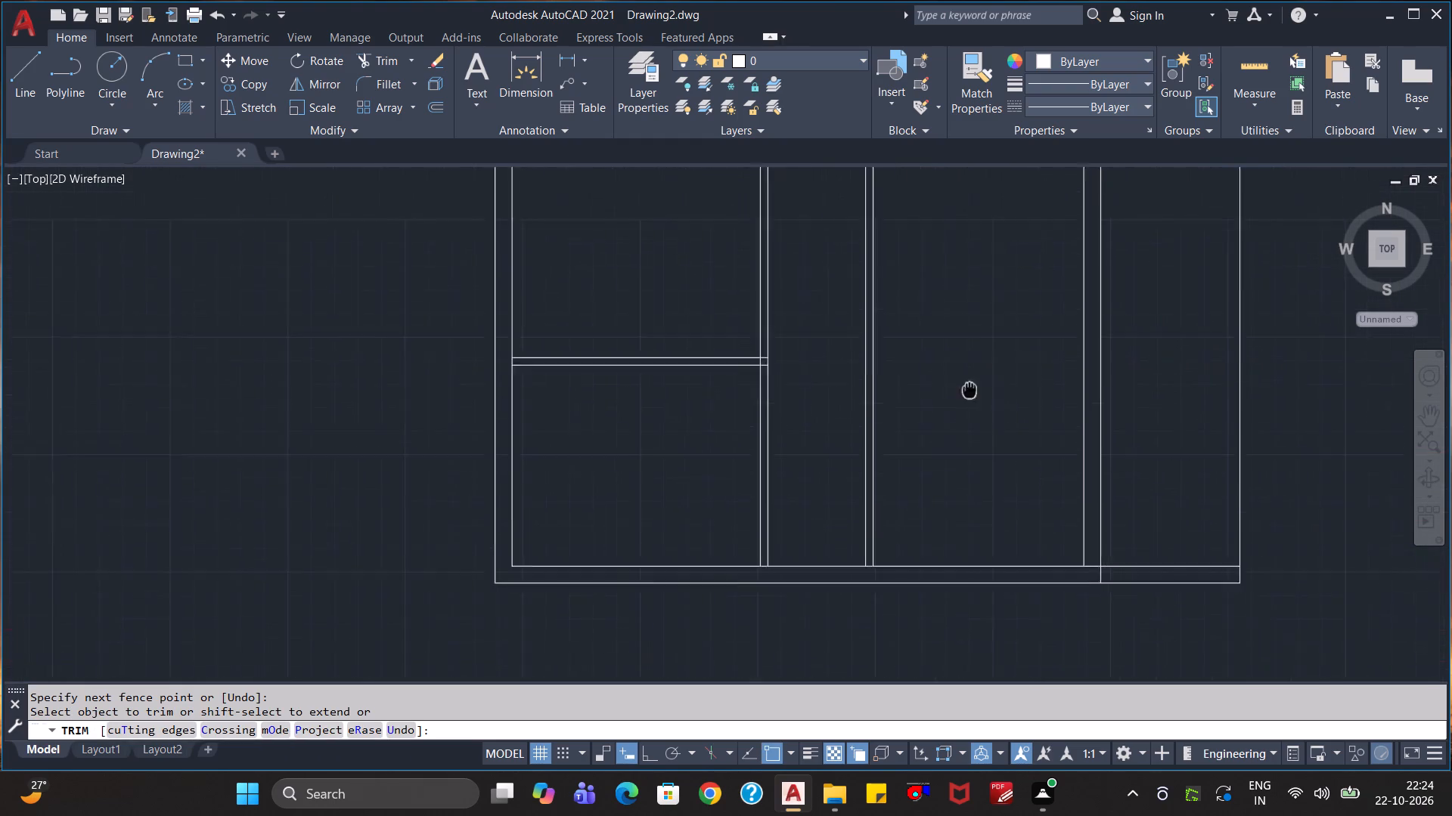
middle_drag(962, 399, 881, 492)
key(Escape)
key(Escape)
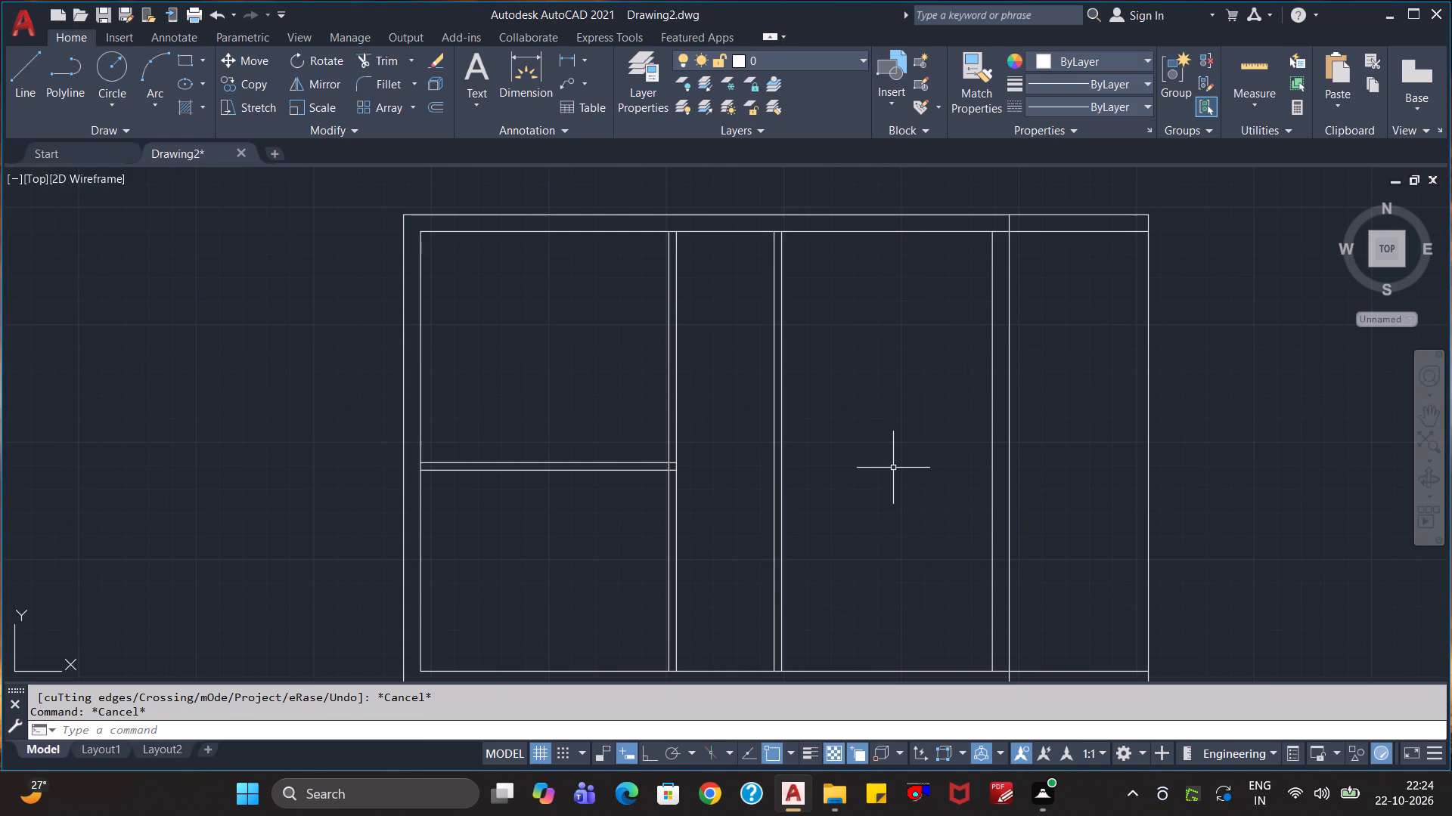
Offset the inner top wall line 8'7" downward to lay out a second horizontal partition.
key(o)
key(Return)
key(8)
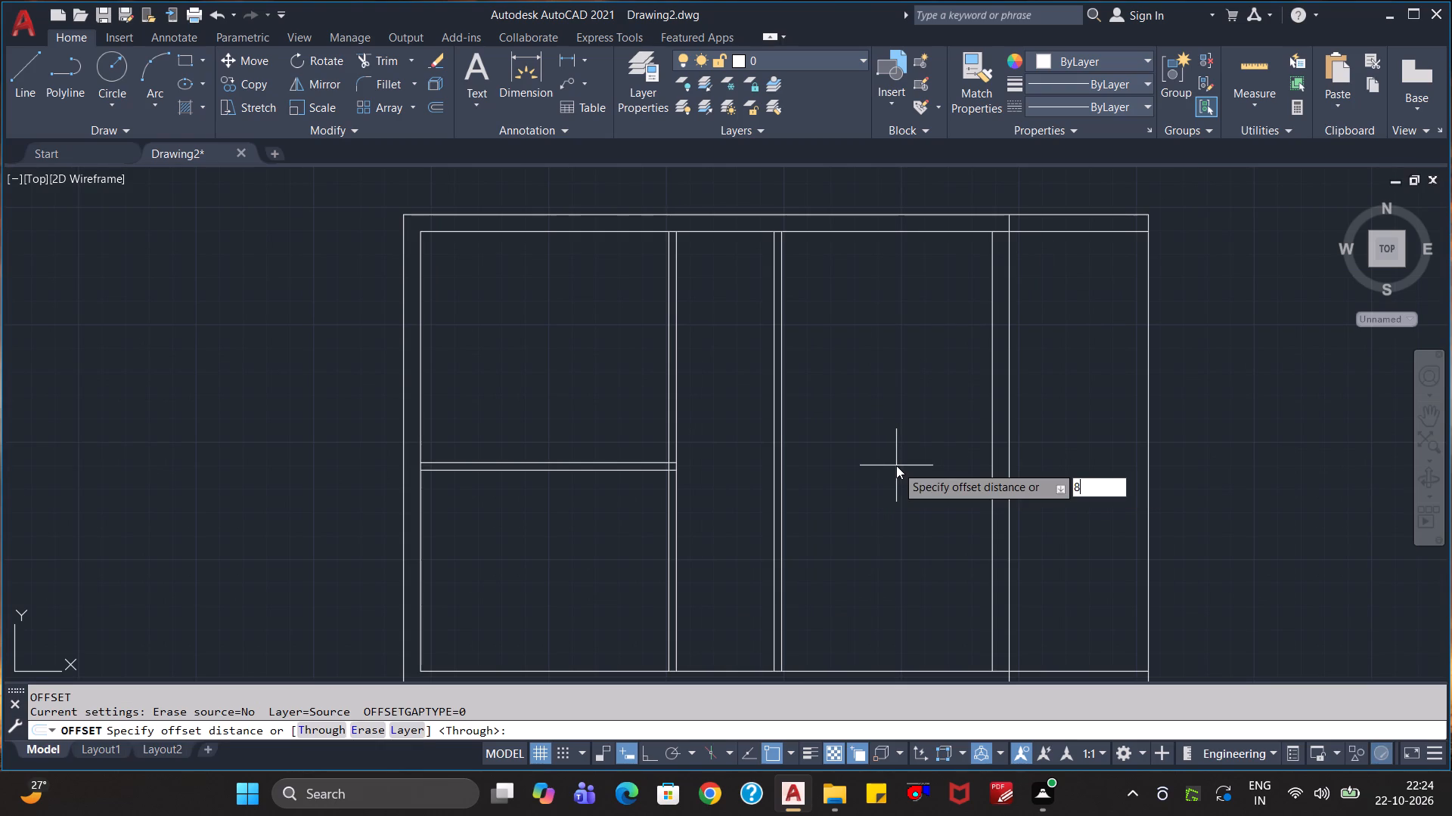
key(apostrophe)
text(7")
key(Return)
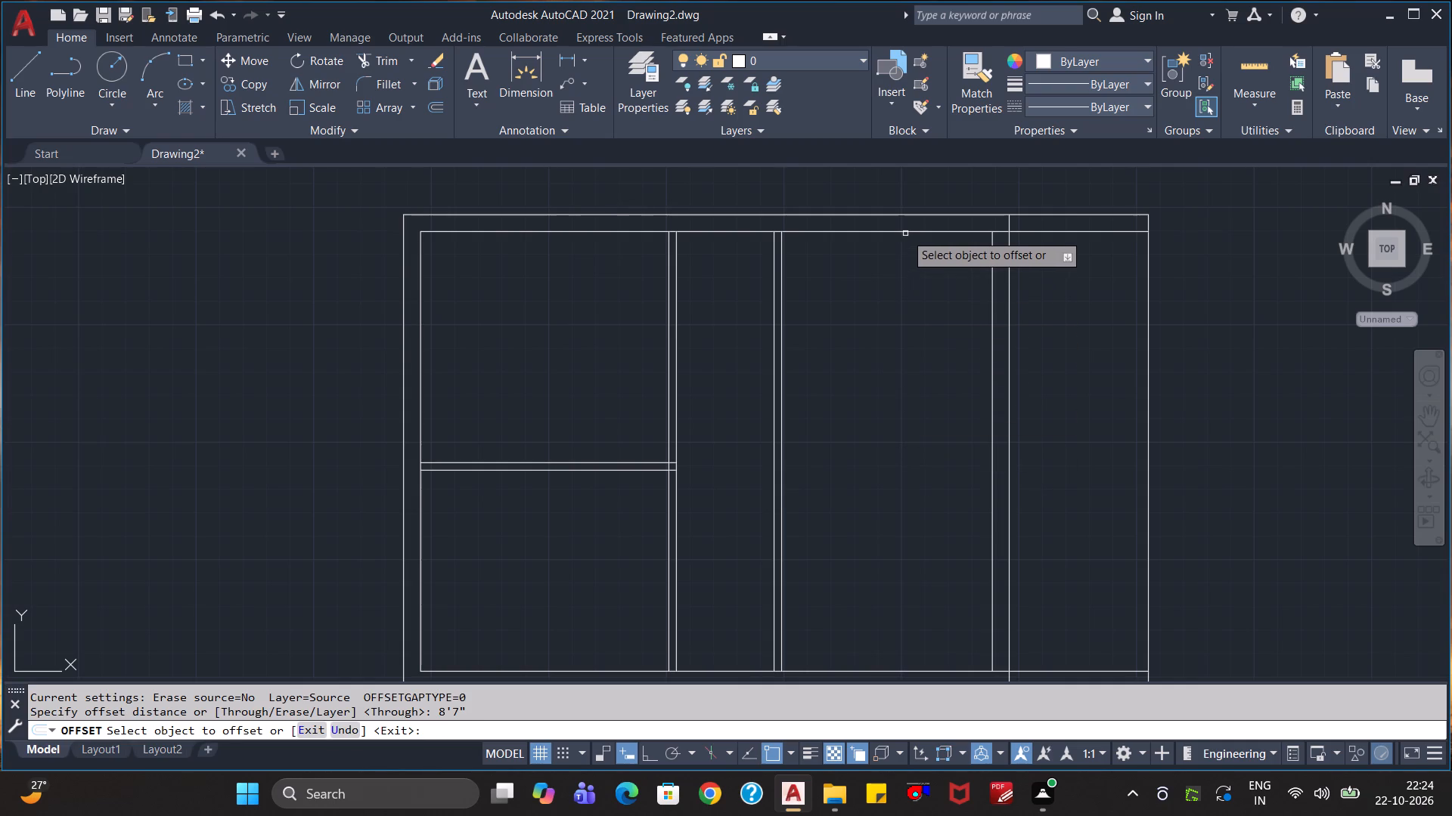
click(908, 230)
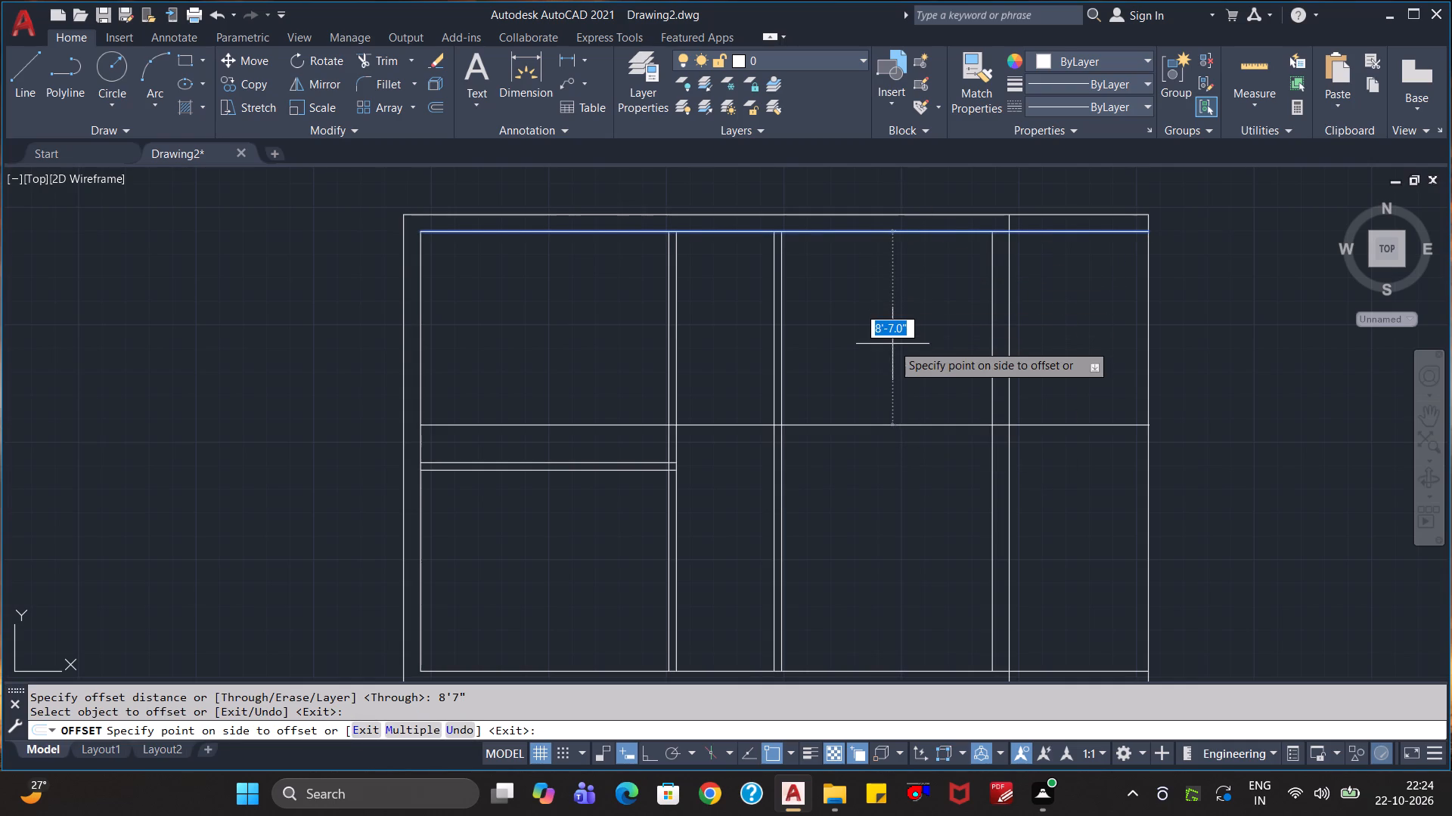
click(892, 344)
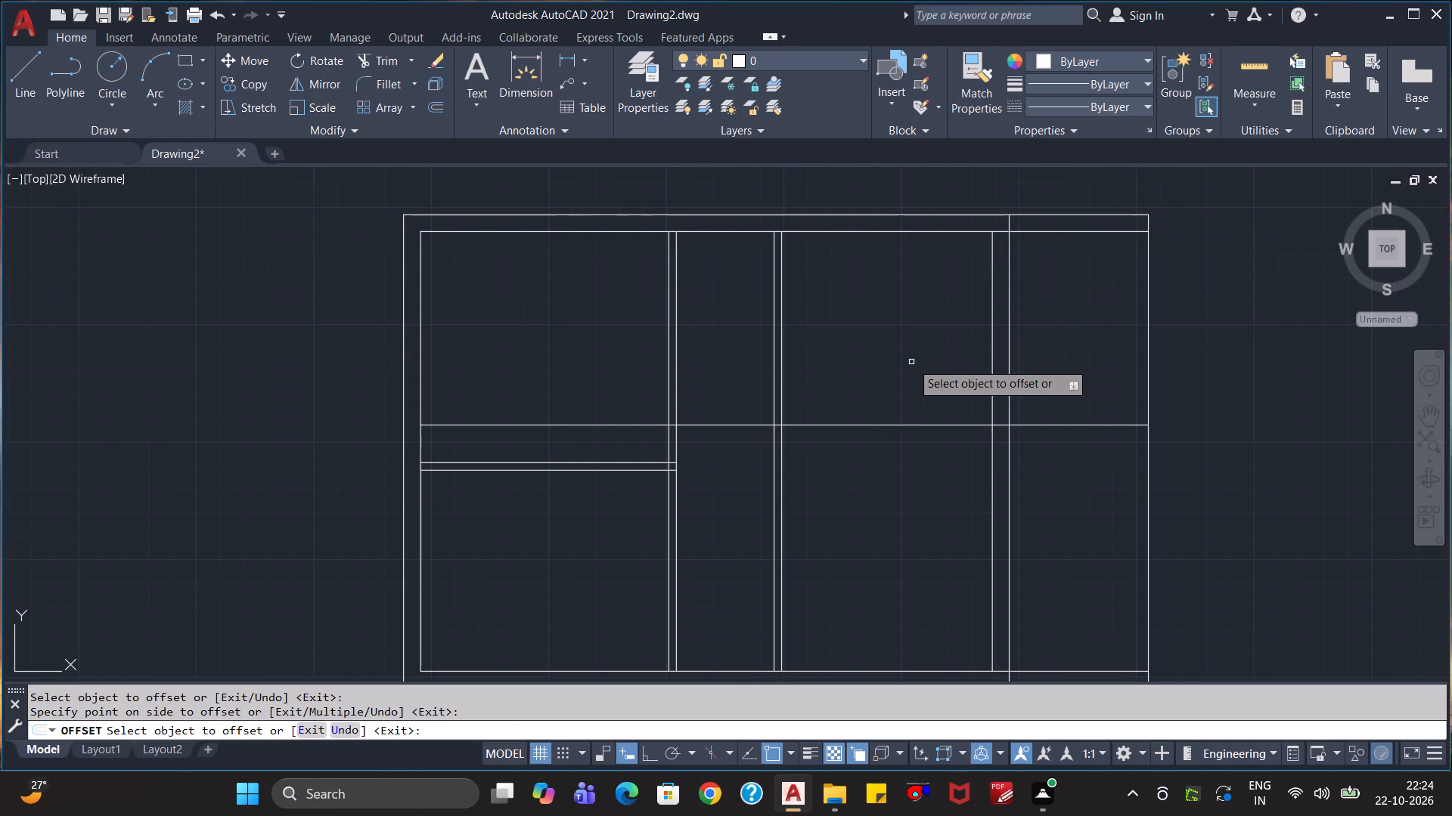
Offset the second horizontal partition's line 4" downward to give it thickness.
click(888, 425)
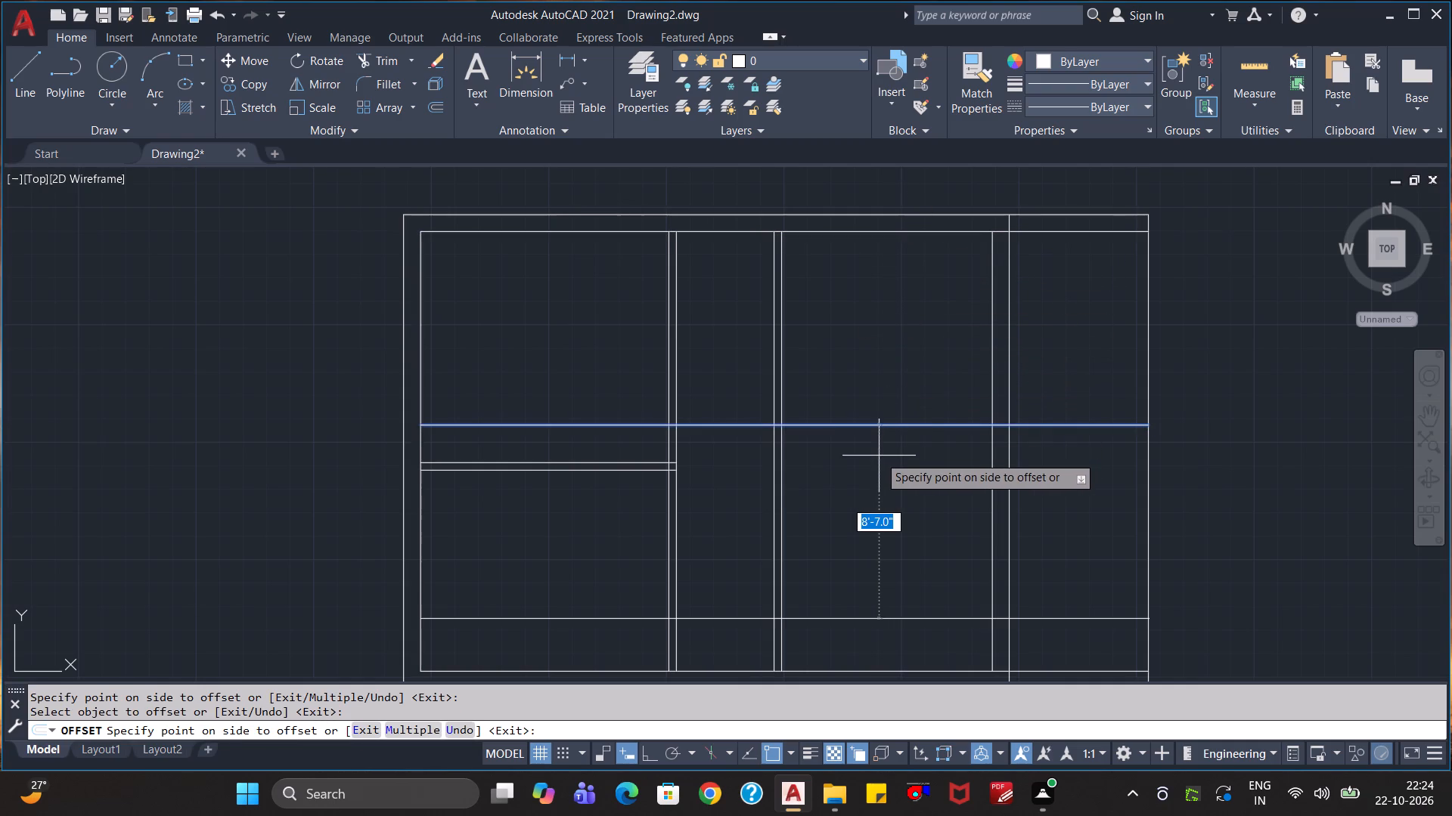
text(4")
key(Return)
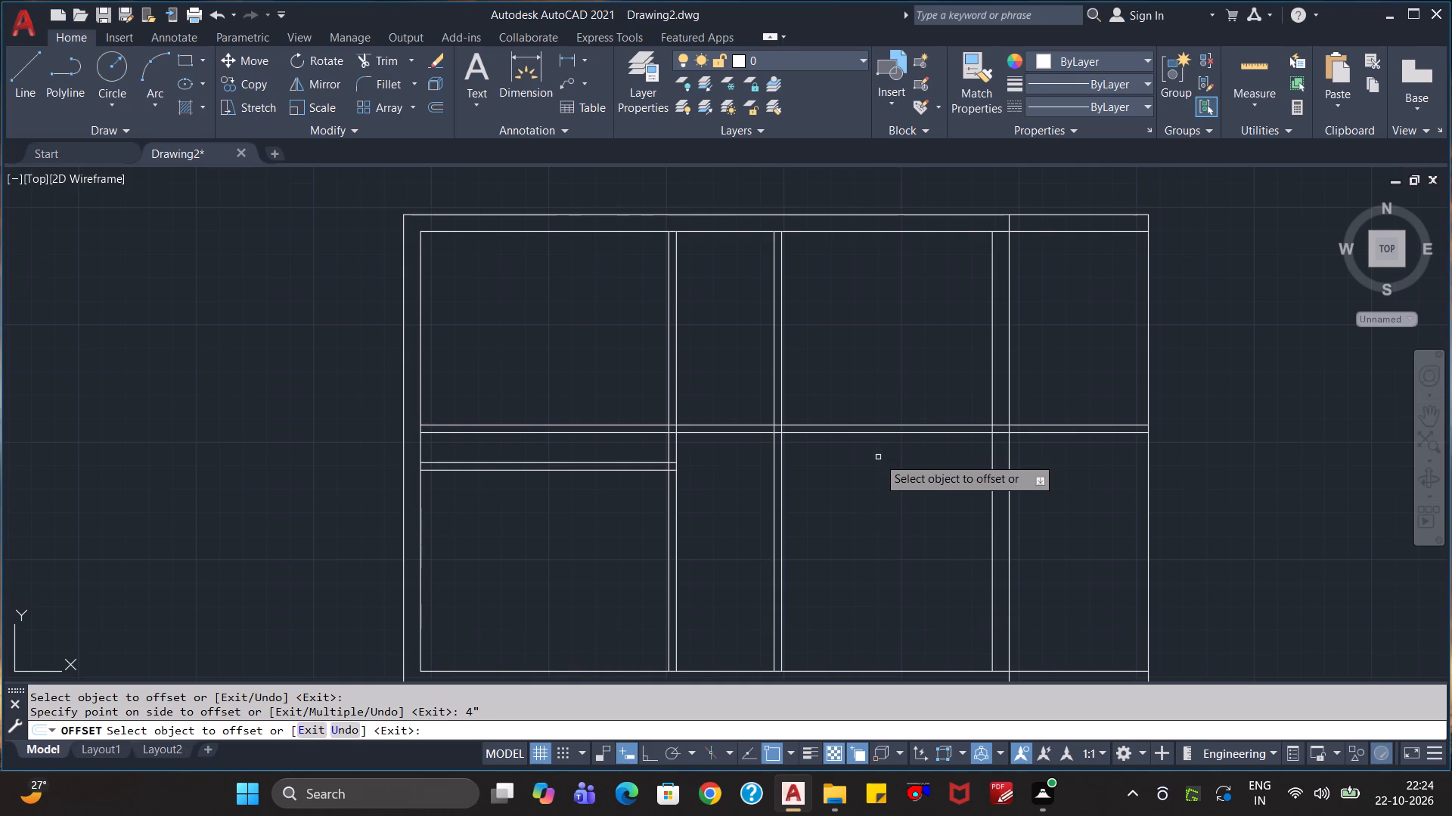
key(Escape)
key(Escape)
Trim the second horizontal partition's lines from the inner left wall up to the second vertical partition's right line.
text(tr)
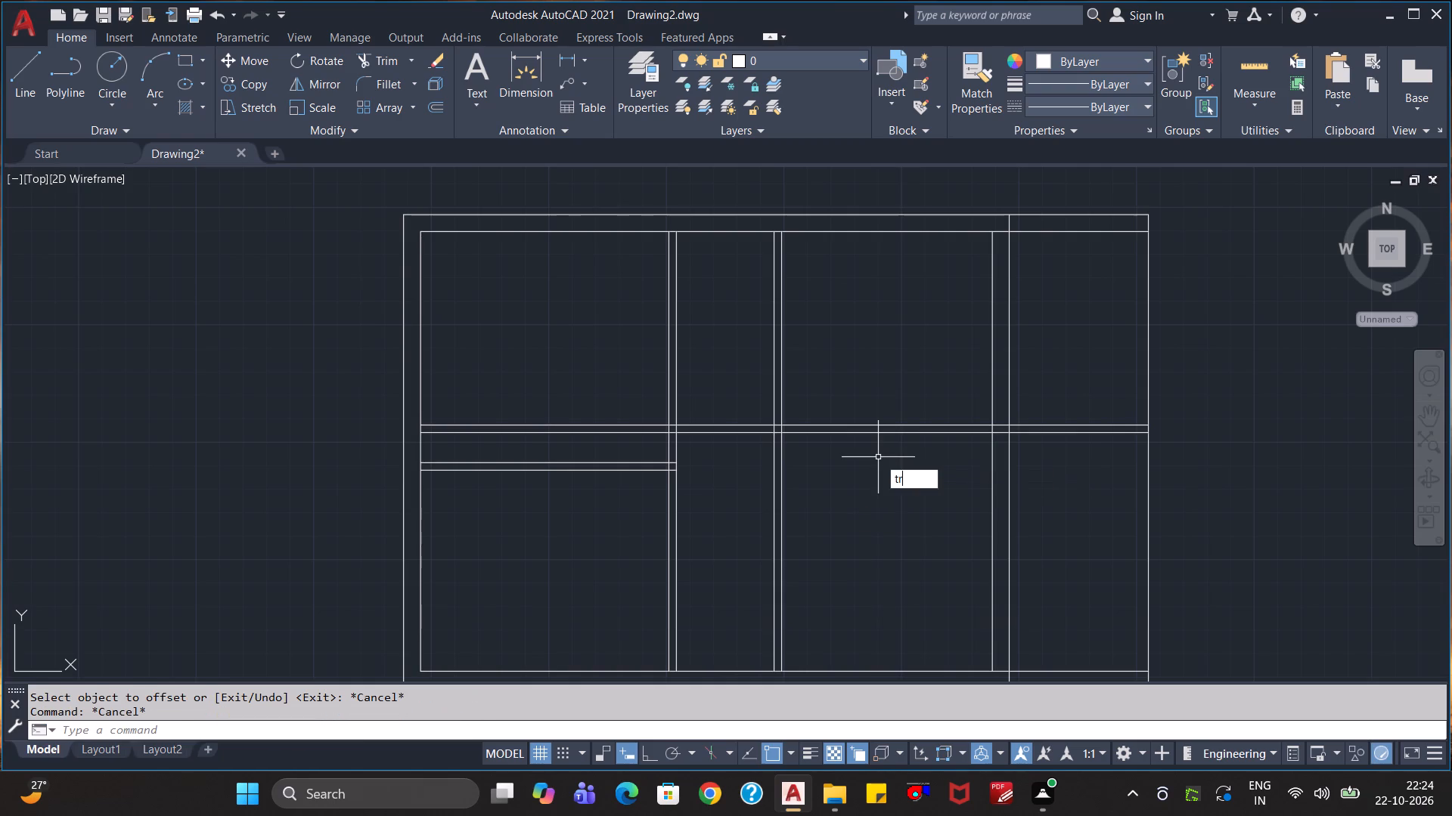
key(Return)
click(746, 462)
click(738, 391)
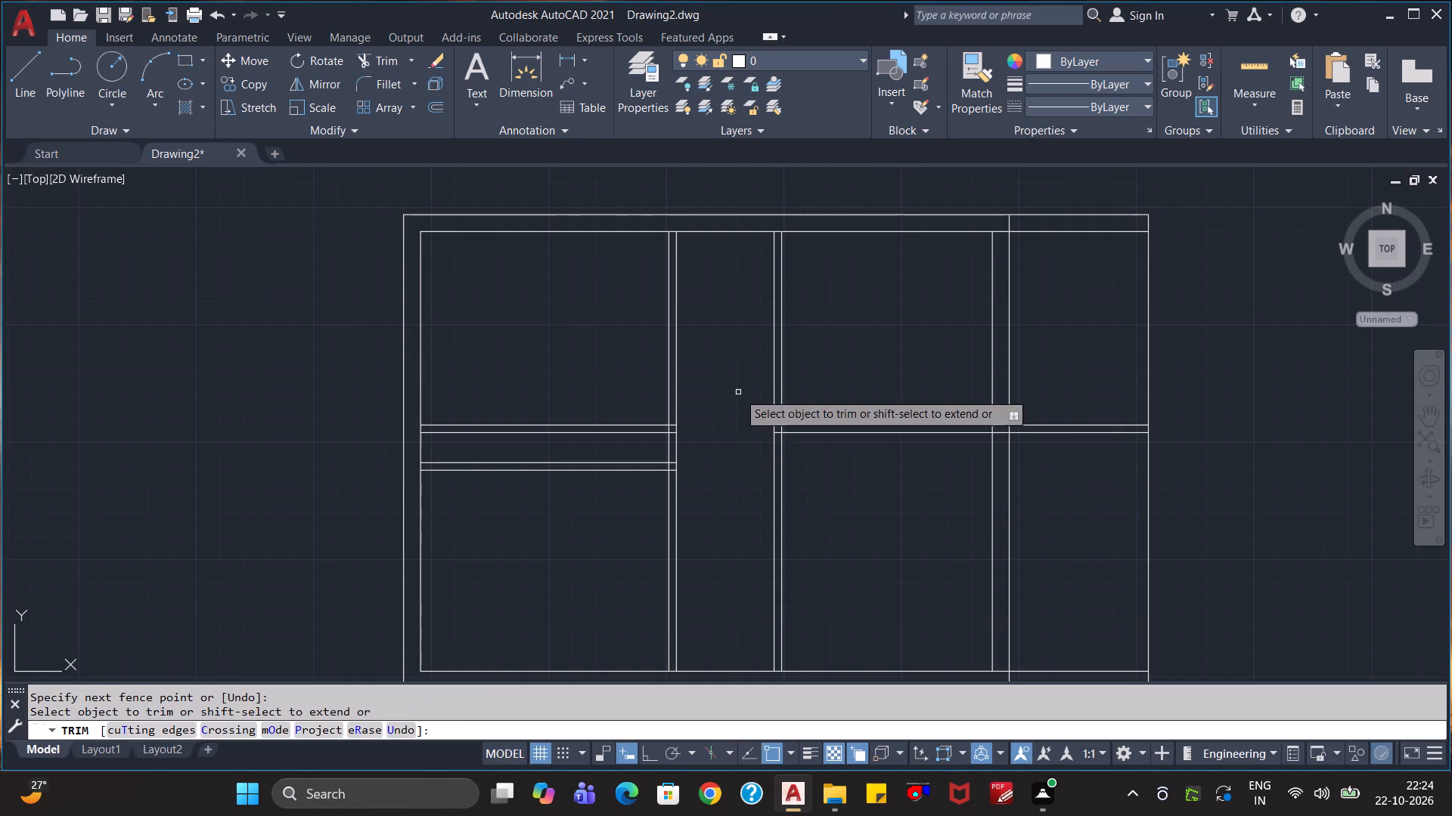
click(642, 443)
click(642, 419)
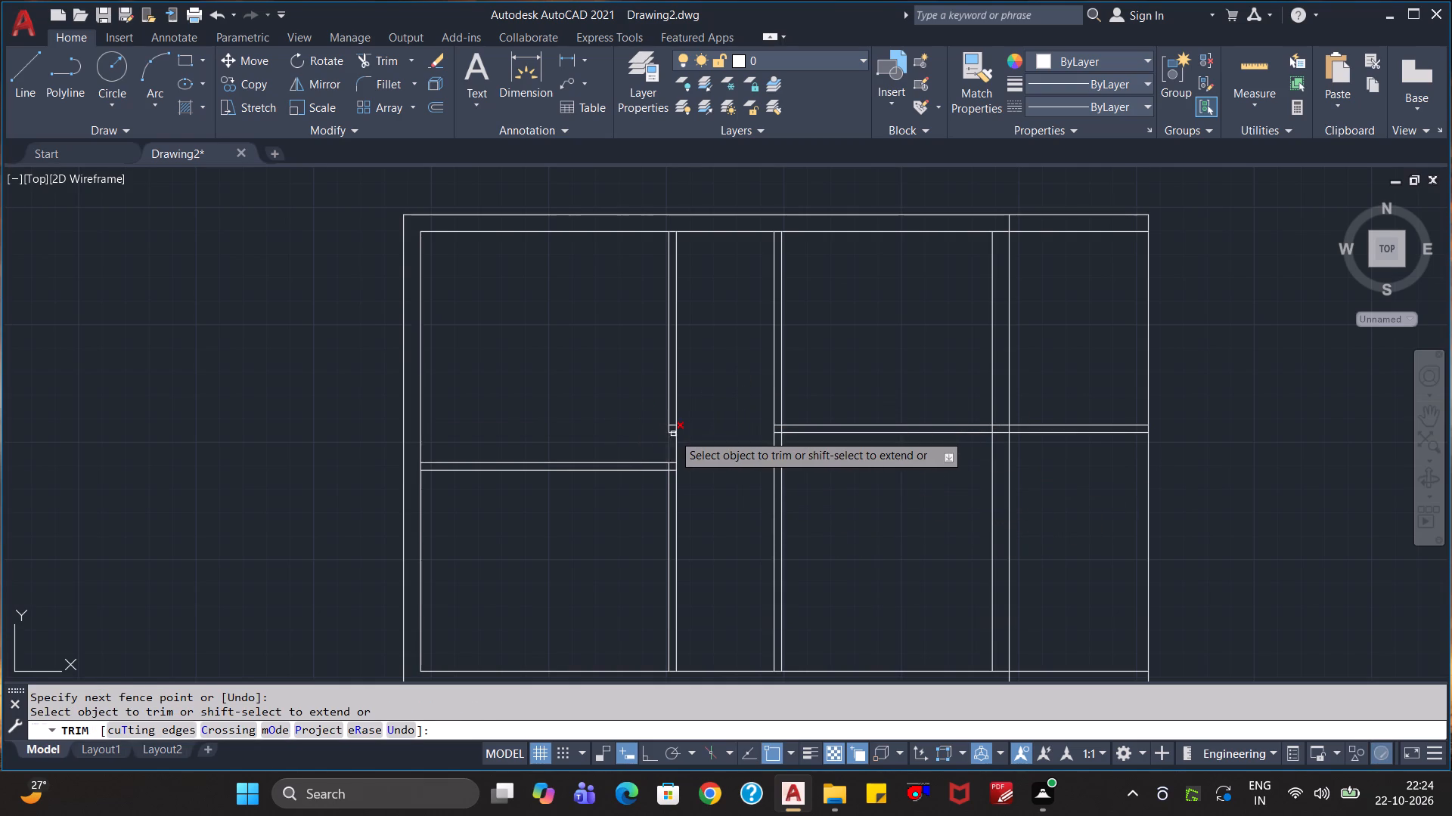
scroll(674, 434, up, 4)
click(647, 449)
click(652, 368)
scroll(887, 504, down, 2)
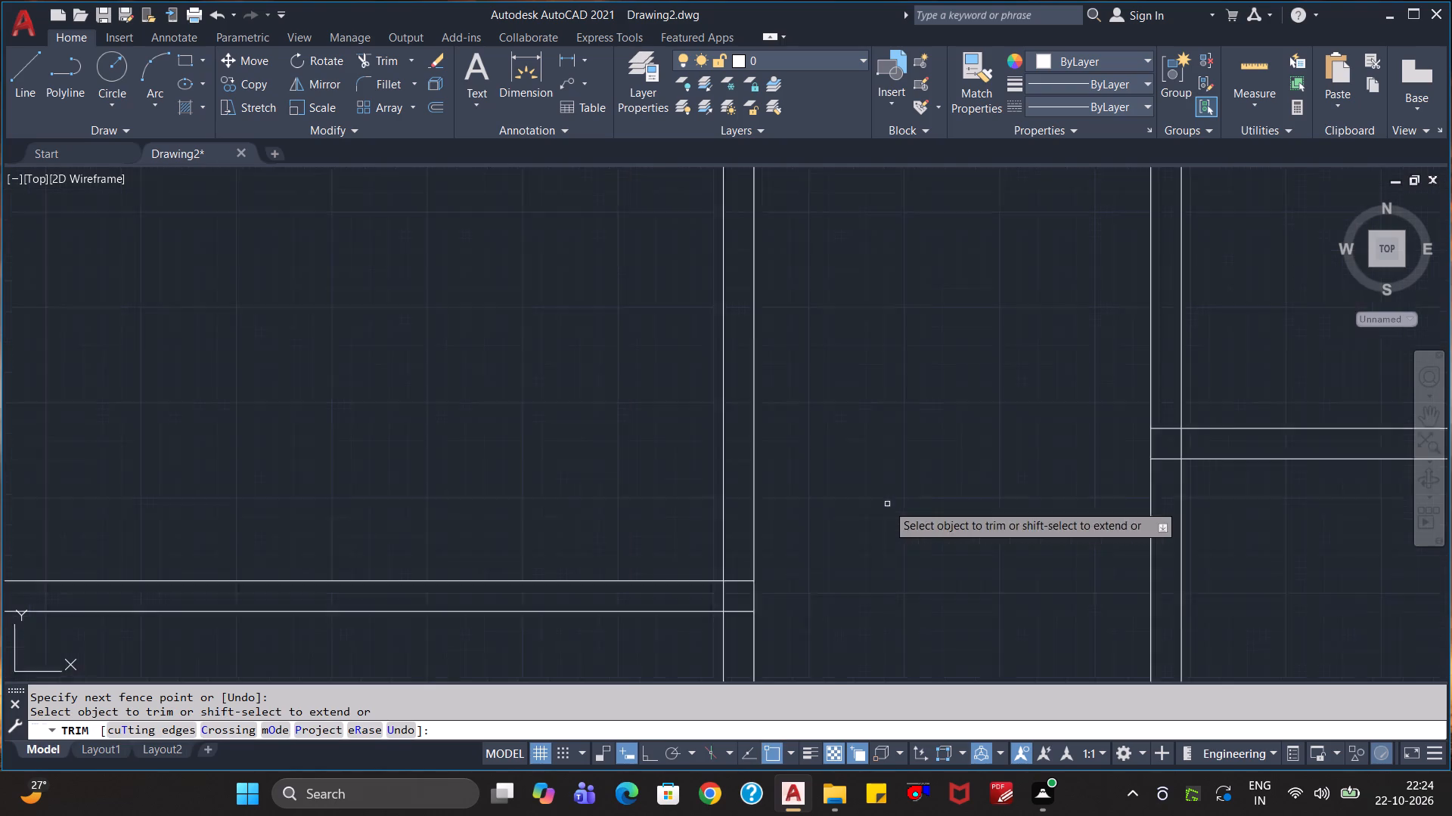
scroll(887, 504, down, 1)
scroll(1001, 519, up, 2)
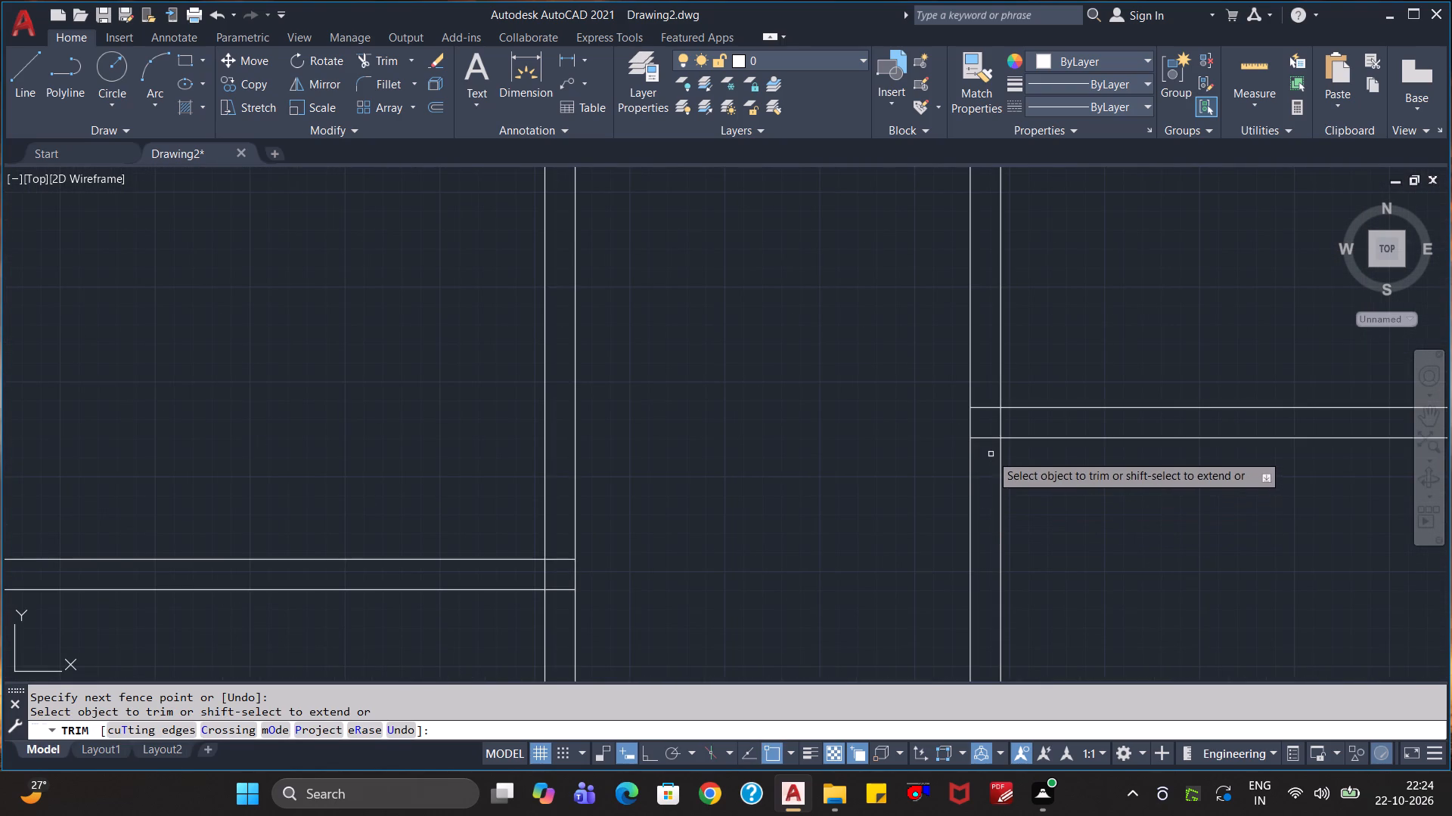
click(989, 452)
click(985, 386)
scroll(991, 442, down, 3)
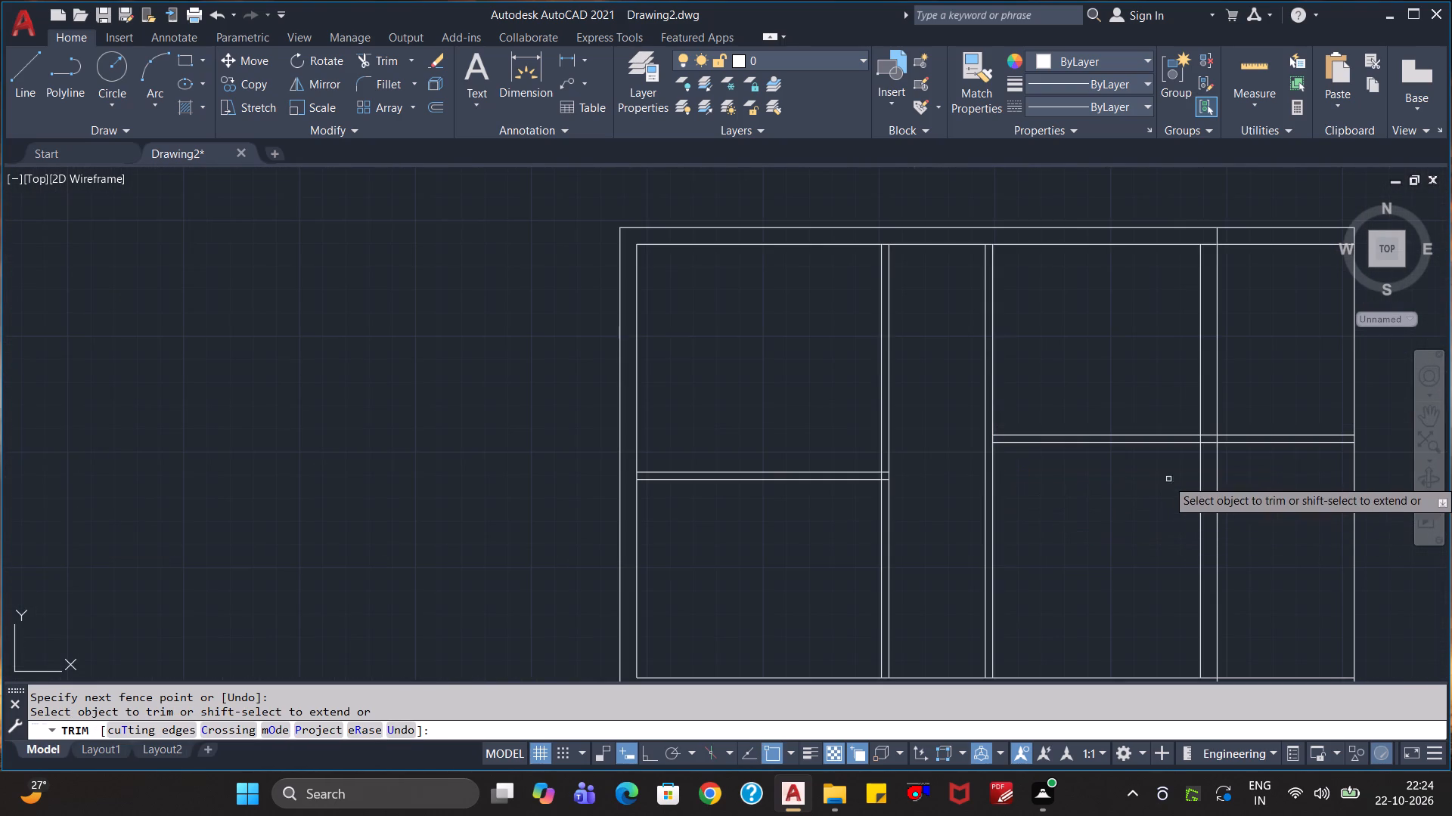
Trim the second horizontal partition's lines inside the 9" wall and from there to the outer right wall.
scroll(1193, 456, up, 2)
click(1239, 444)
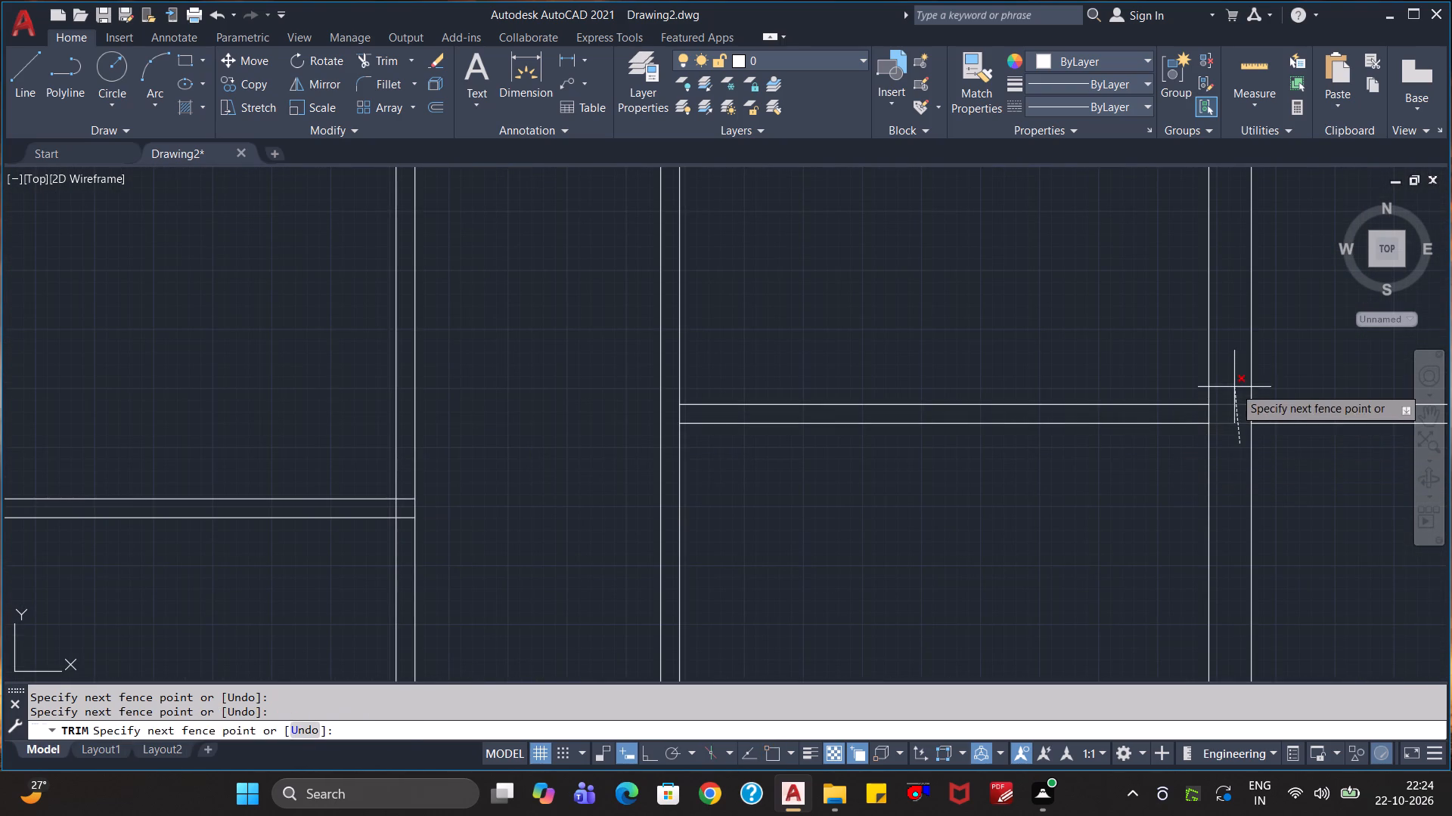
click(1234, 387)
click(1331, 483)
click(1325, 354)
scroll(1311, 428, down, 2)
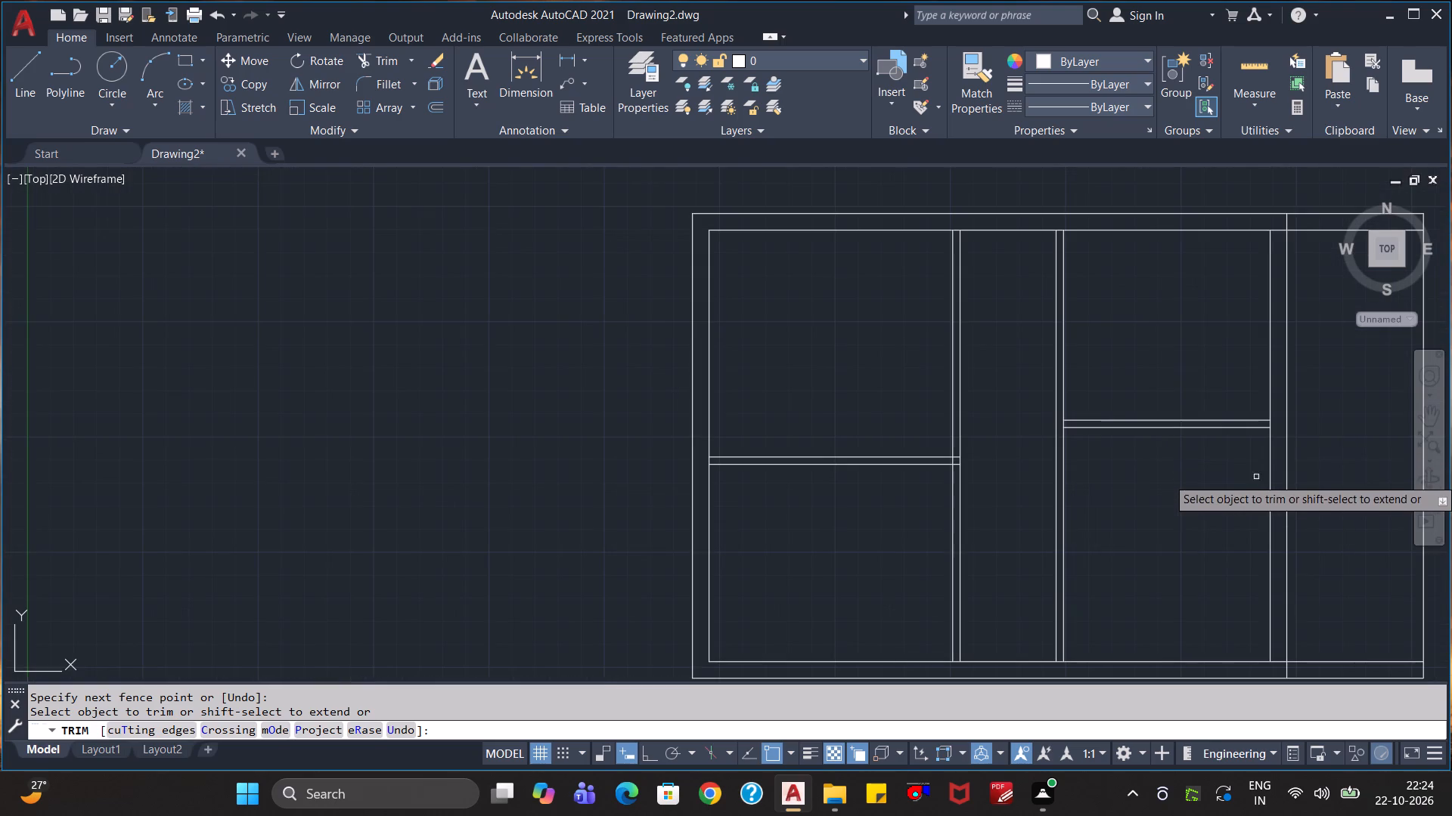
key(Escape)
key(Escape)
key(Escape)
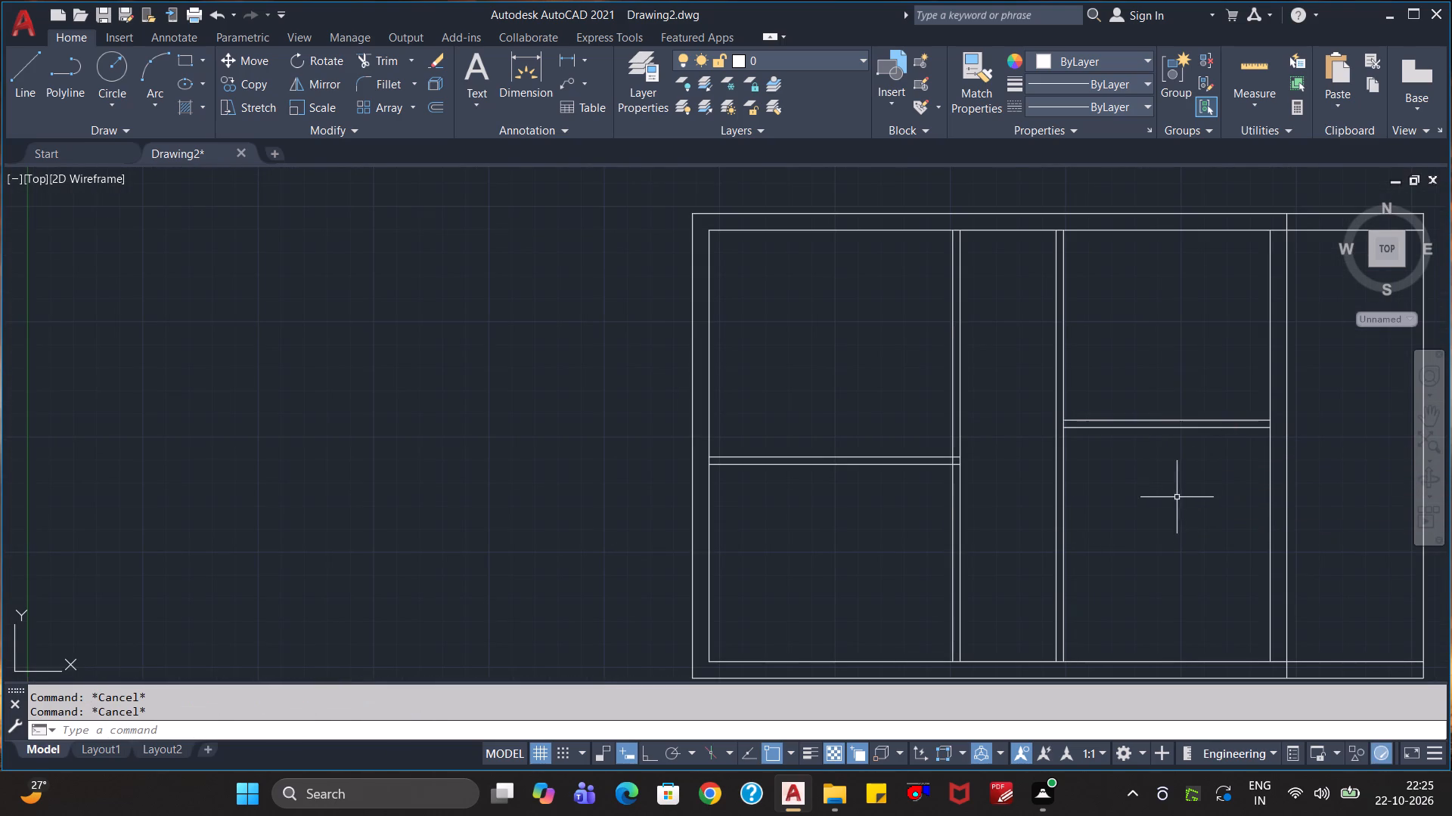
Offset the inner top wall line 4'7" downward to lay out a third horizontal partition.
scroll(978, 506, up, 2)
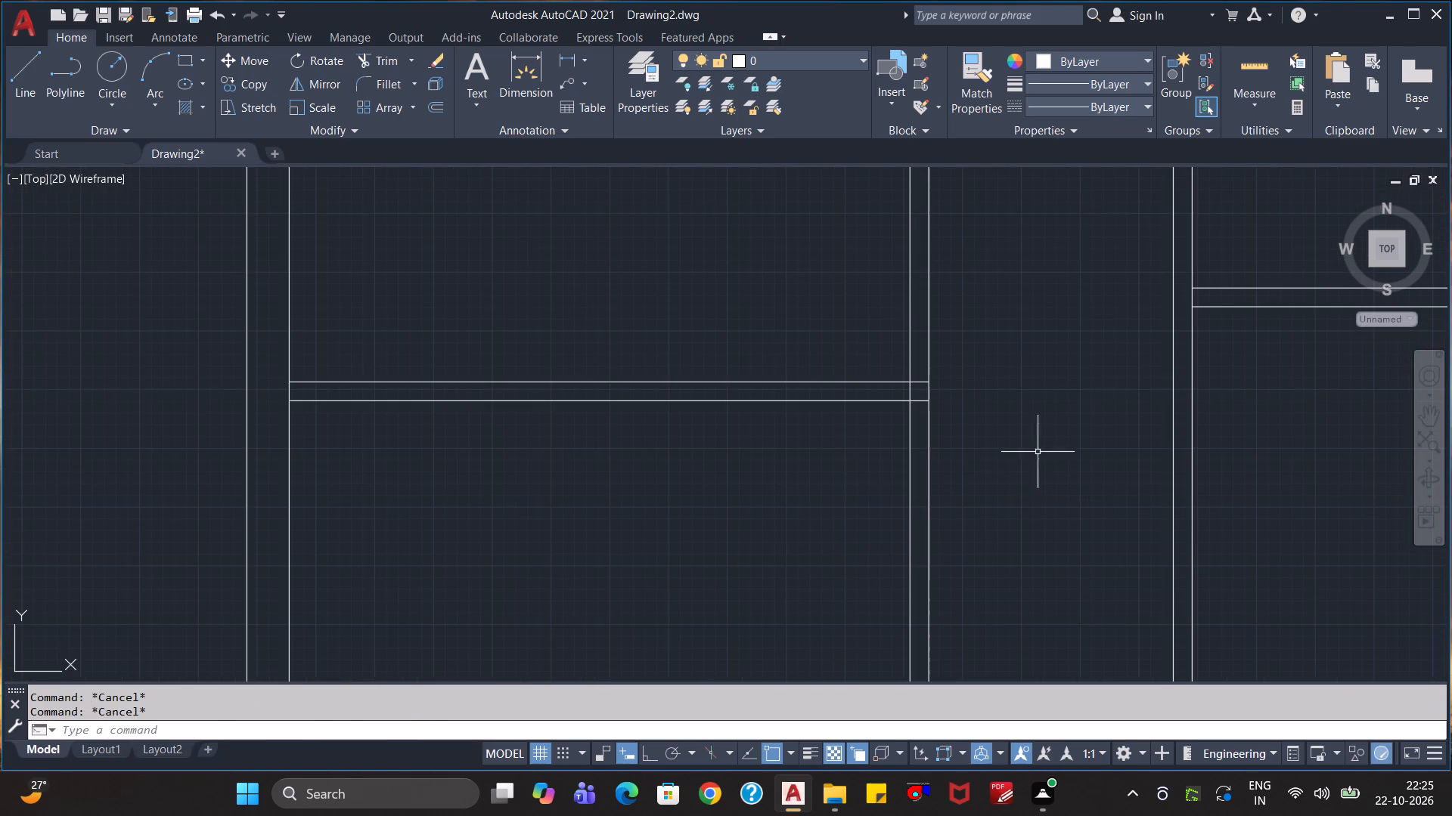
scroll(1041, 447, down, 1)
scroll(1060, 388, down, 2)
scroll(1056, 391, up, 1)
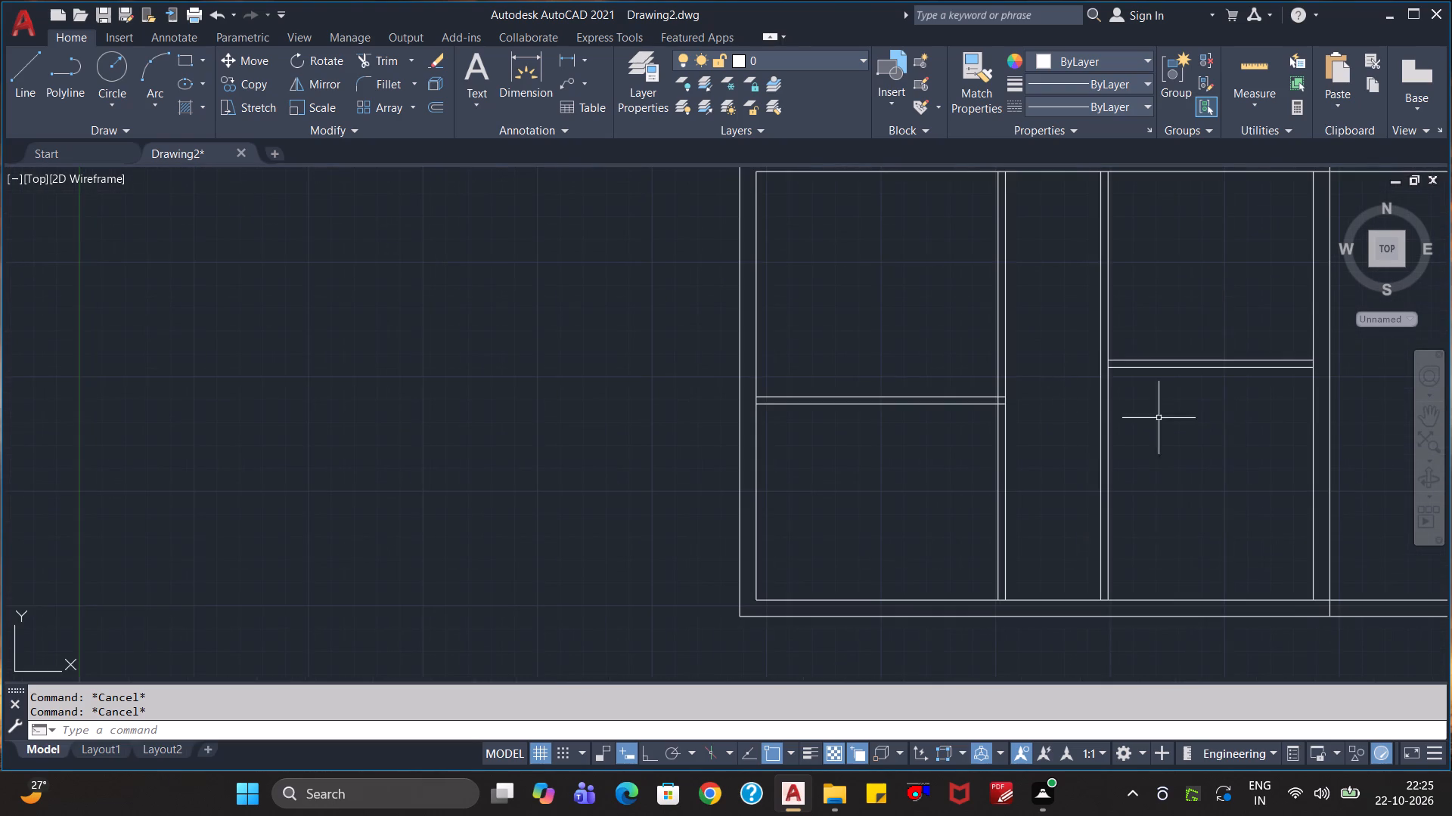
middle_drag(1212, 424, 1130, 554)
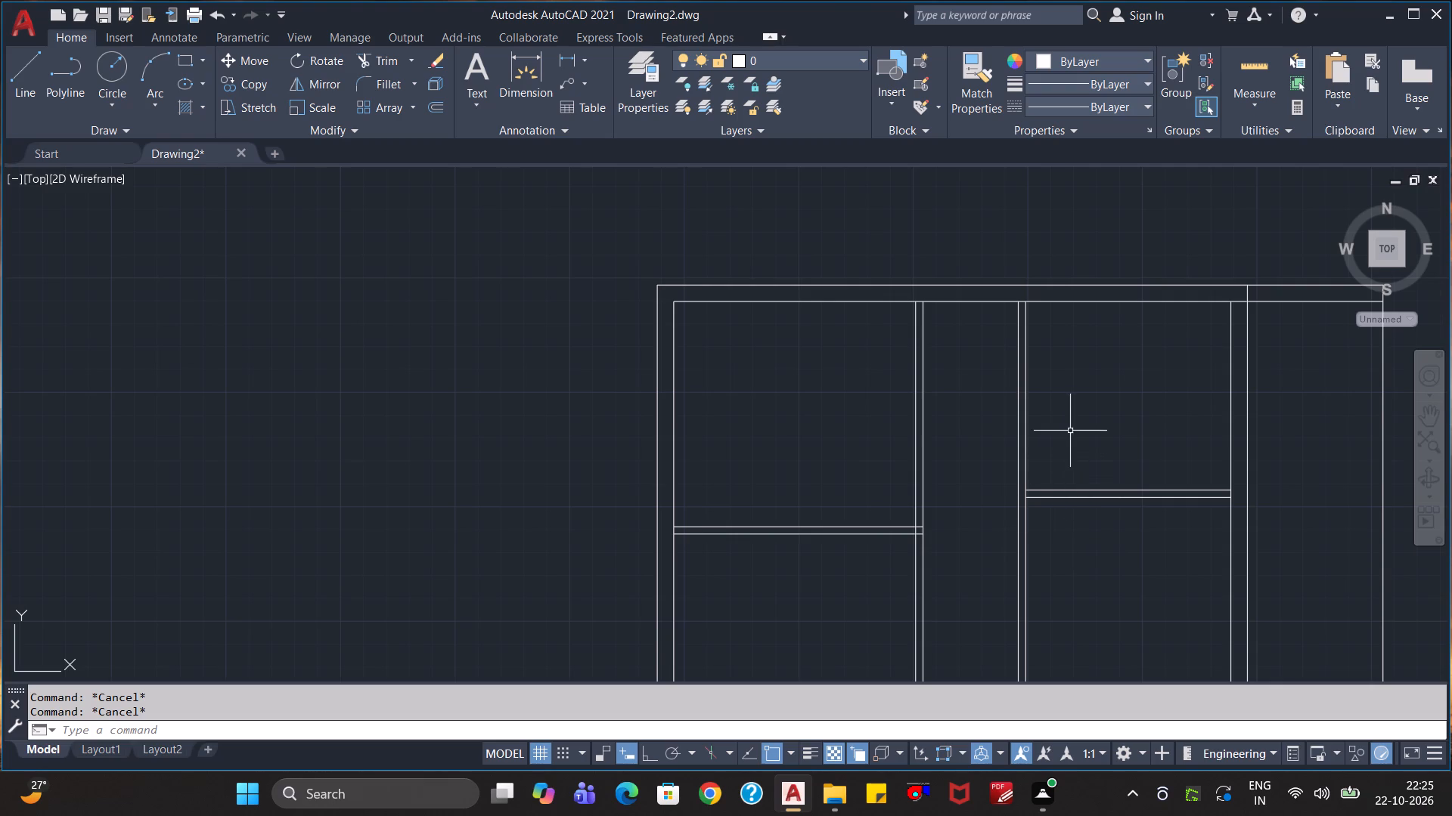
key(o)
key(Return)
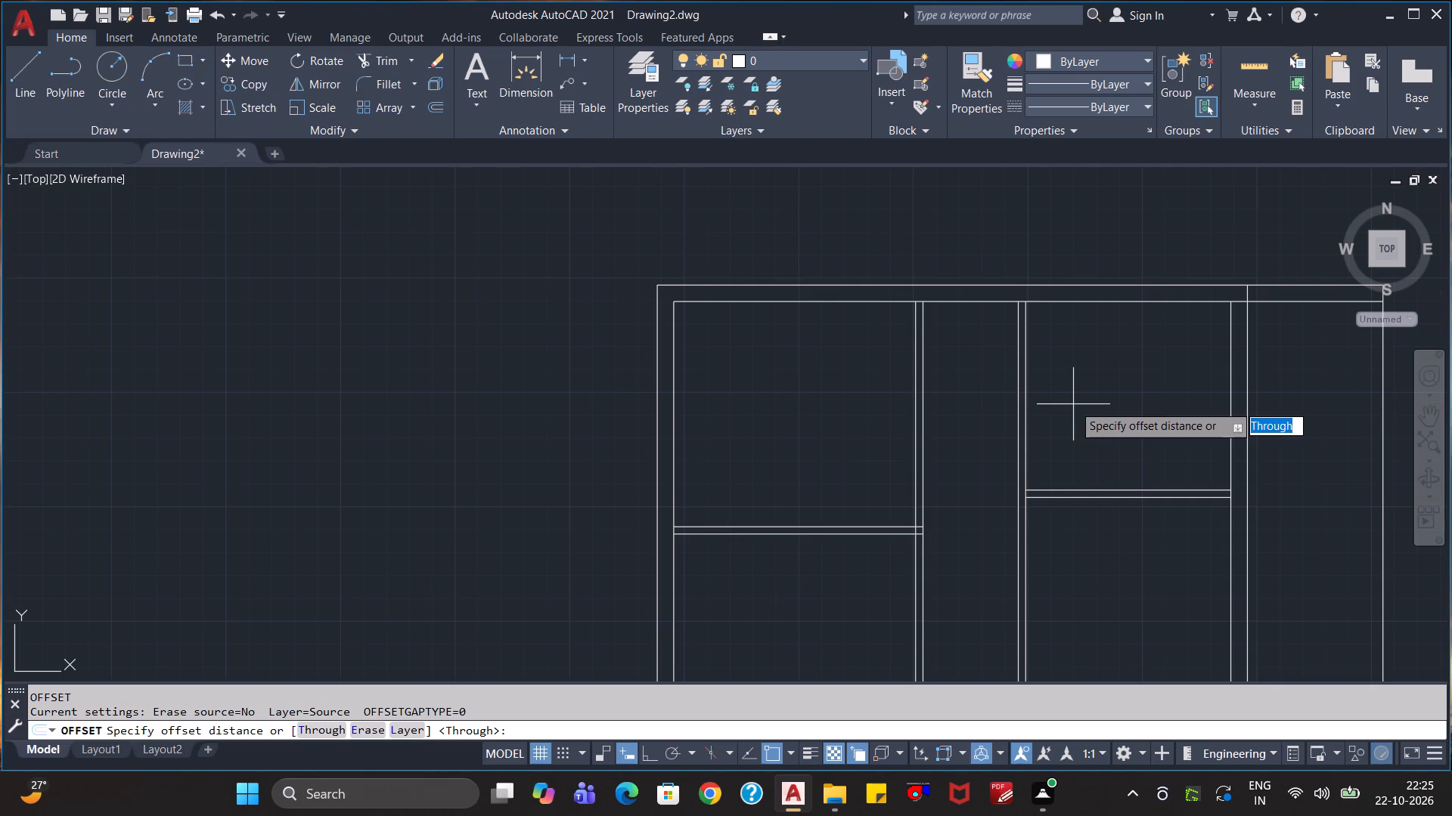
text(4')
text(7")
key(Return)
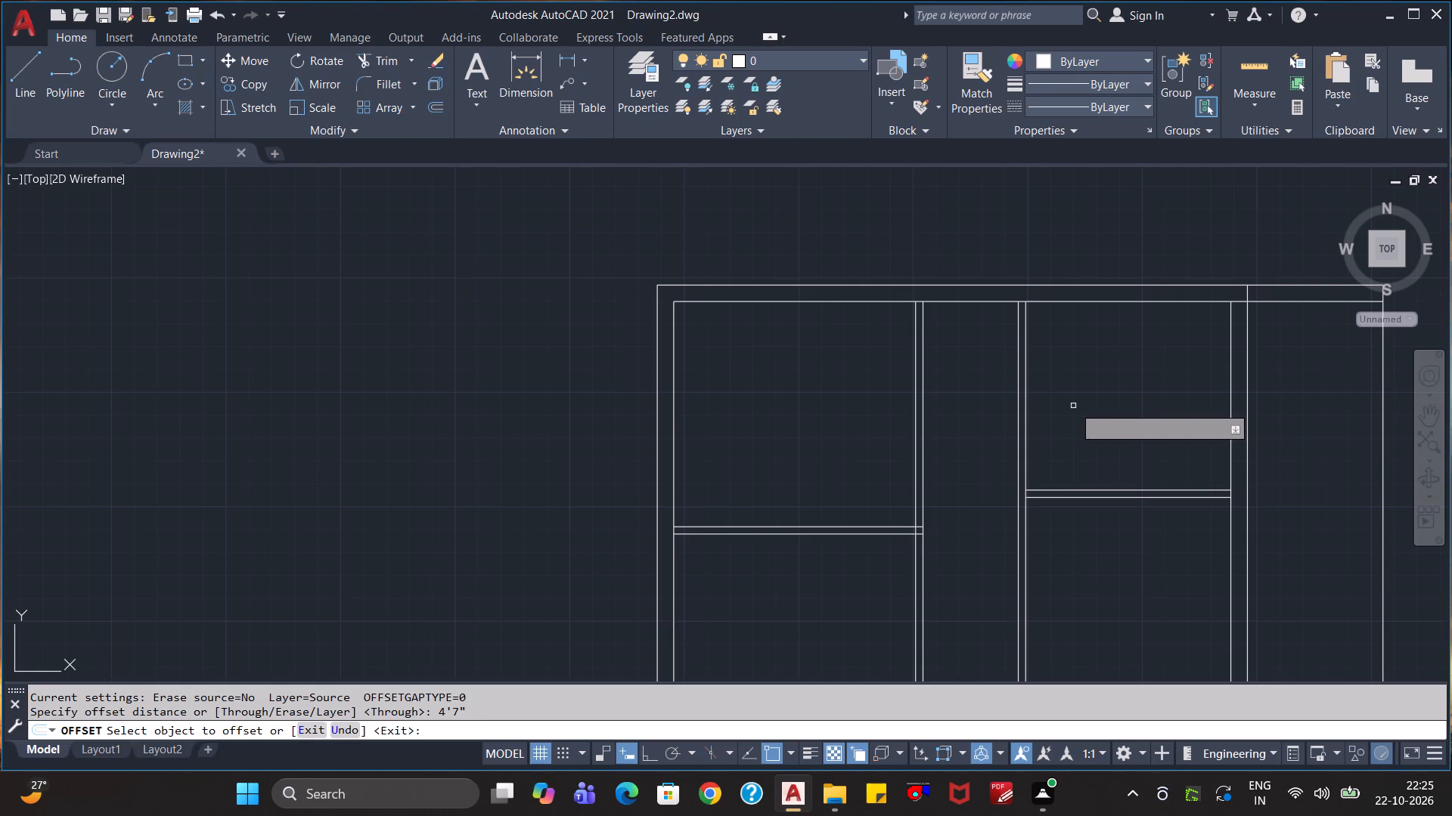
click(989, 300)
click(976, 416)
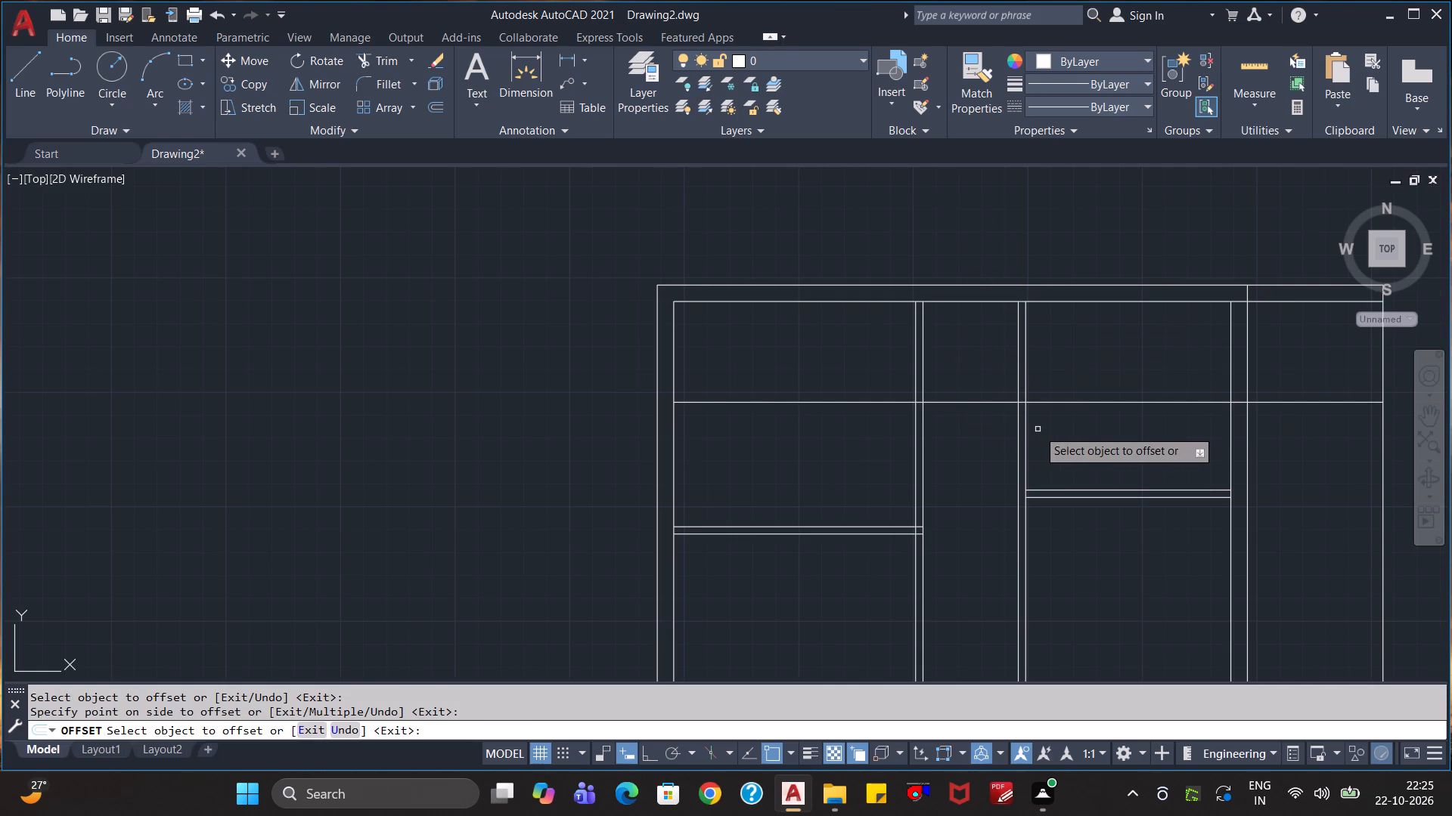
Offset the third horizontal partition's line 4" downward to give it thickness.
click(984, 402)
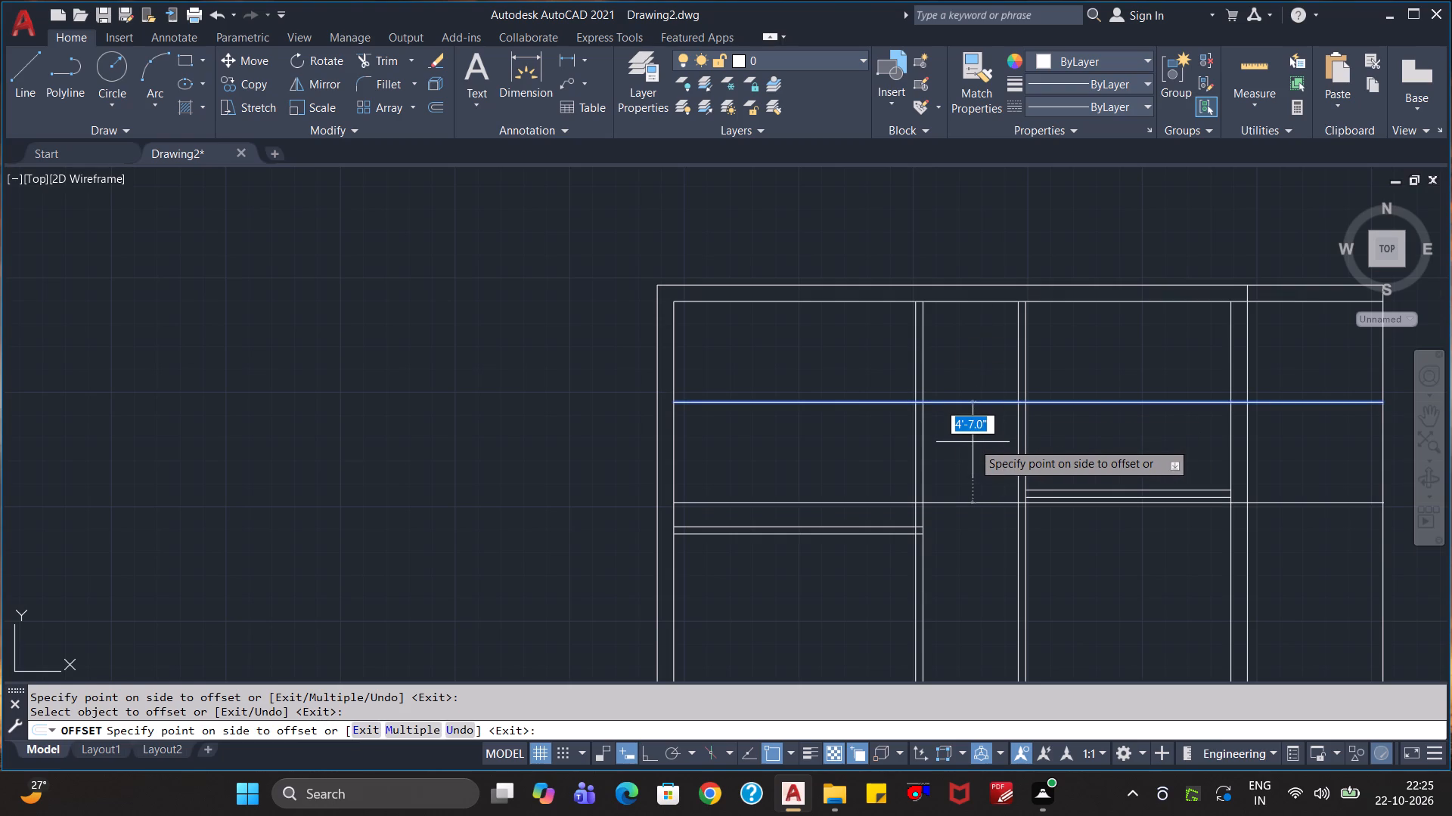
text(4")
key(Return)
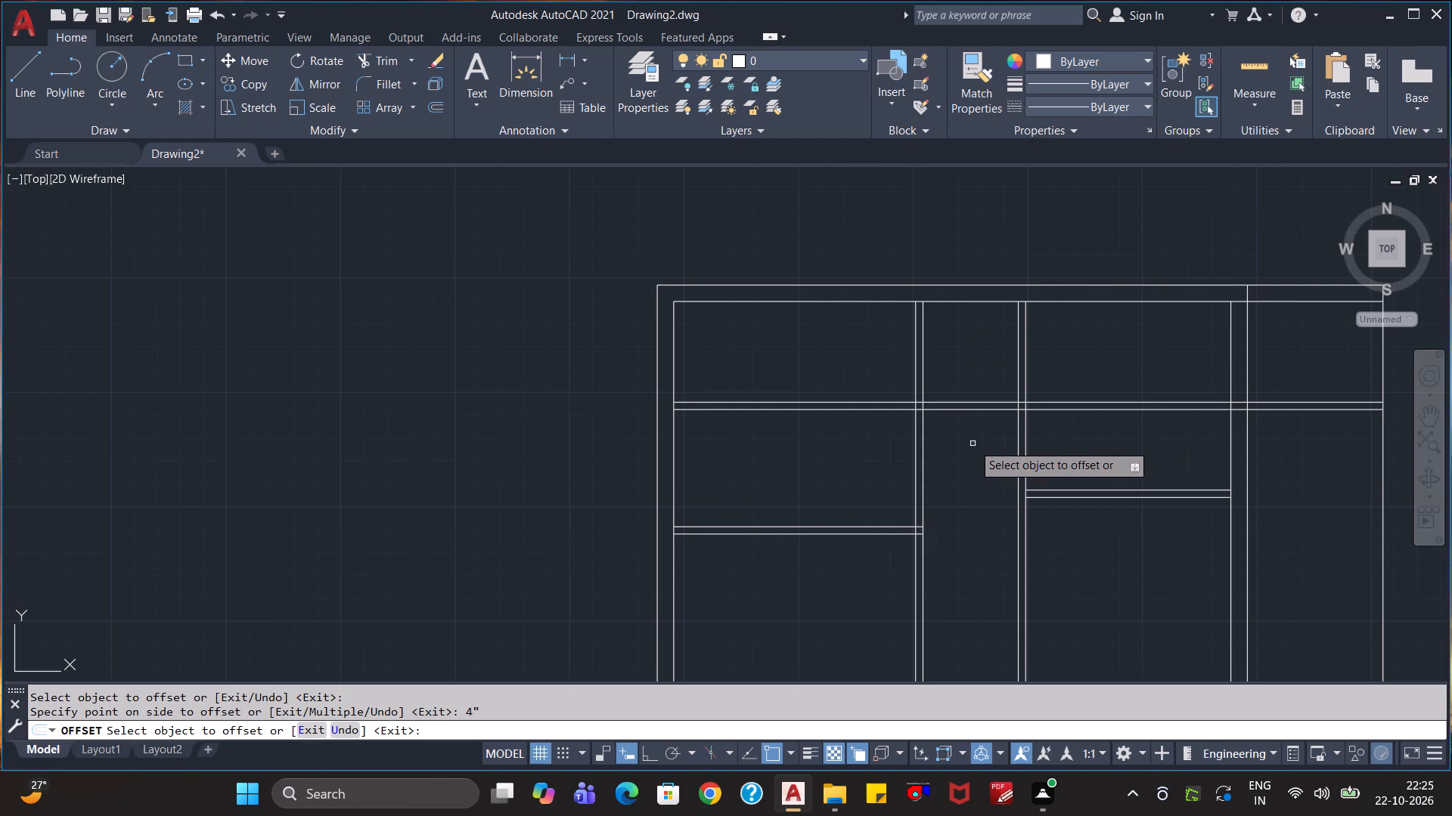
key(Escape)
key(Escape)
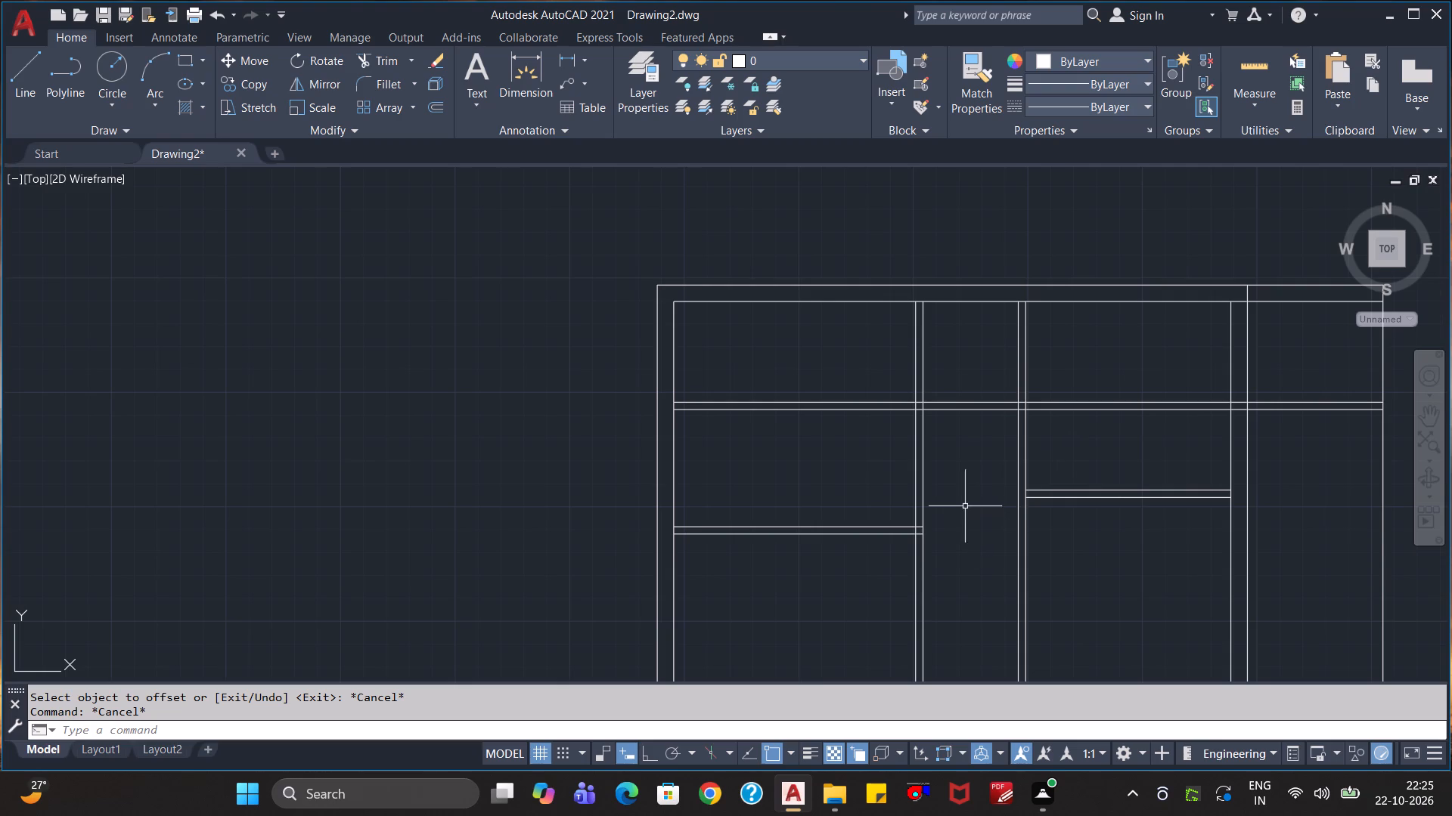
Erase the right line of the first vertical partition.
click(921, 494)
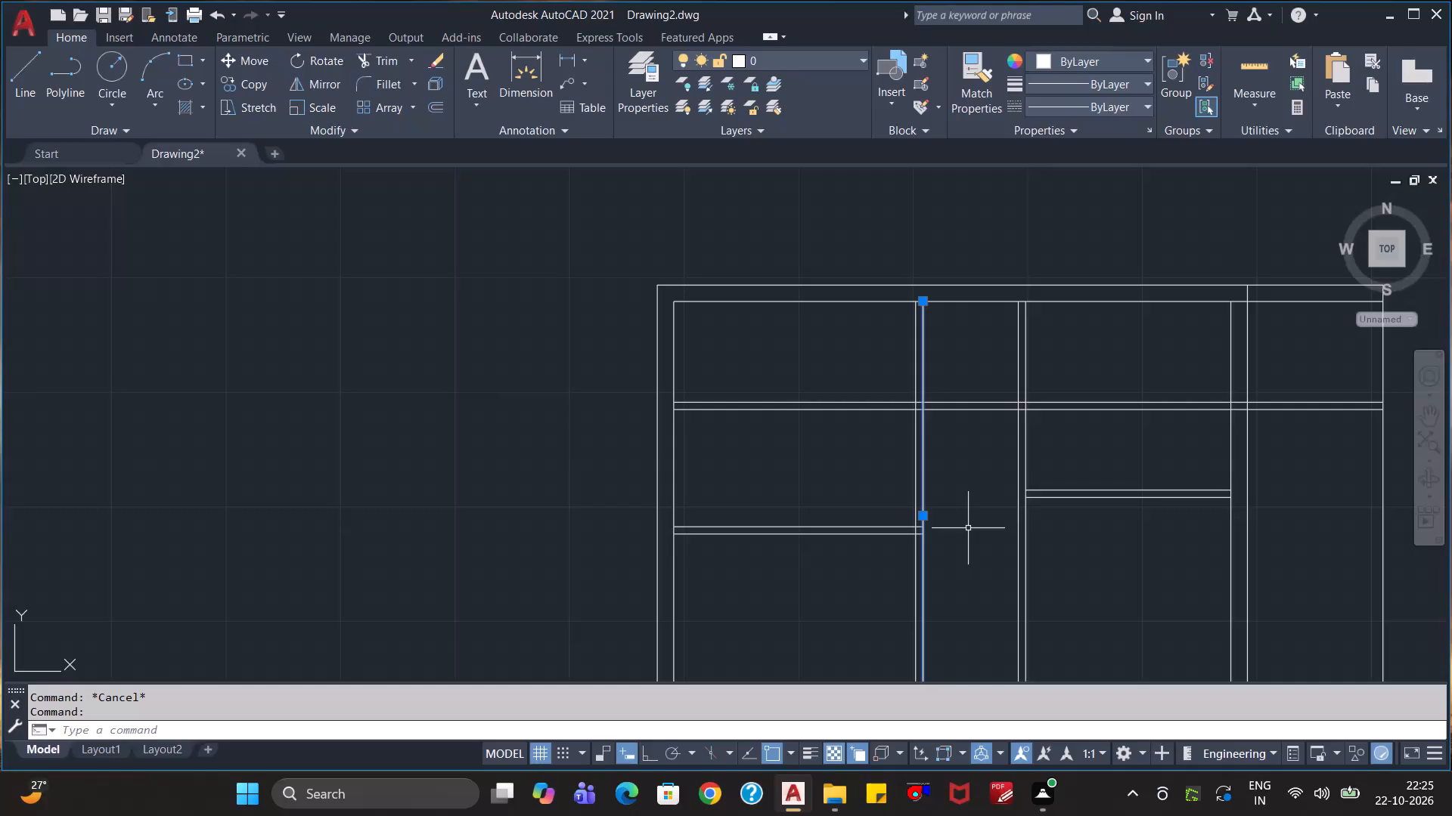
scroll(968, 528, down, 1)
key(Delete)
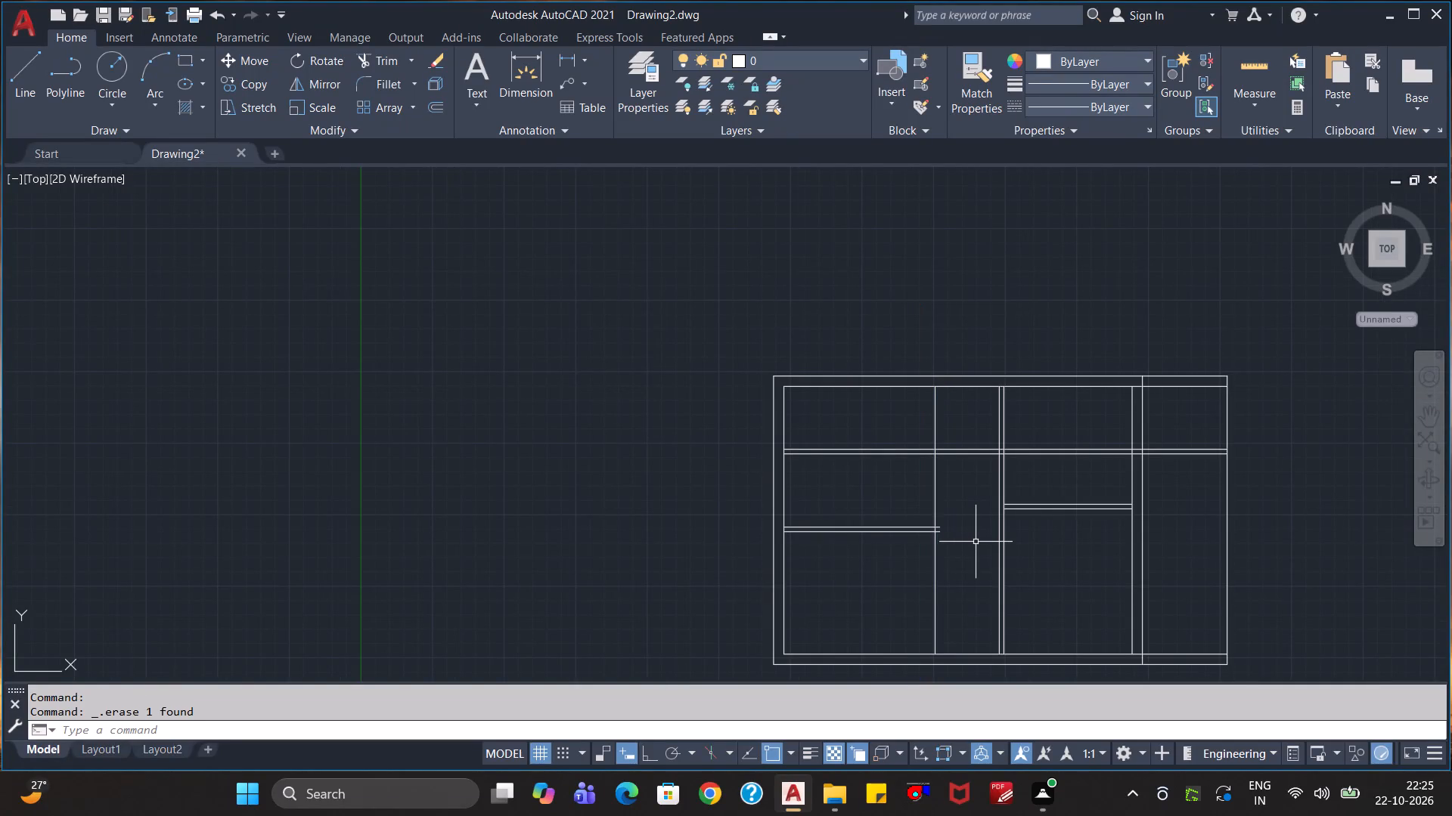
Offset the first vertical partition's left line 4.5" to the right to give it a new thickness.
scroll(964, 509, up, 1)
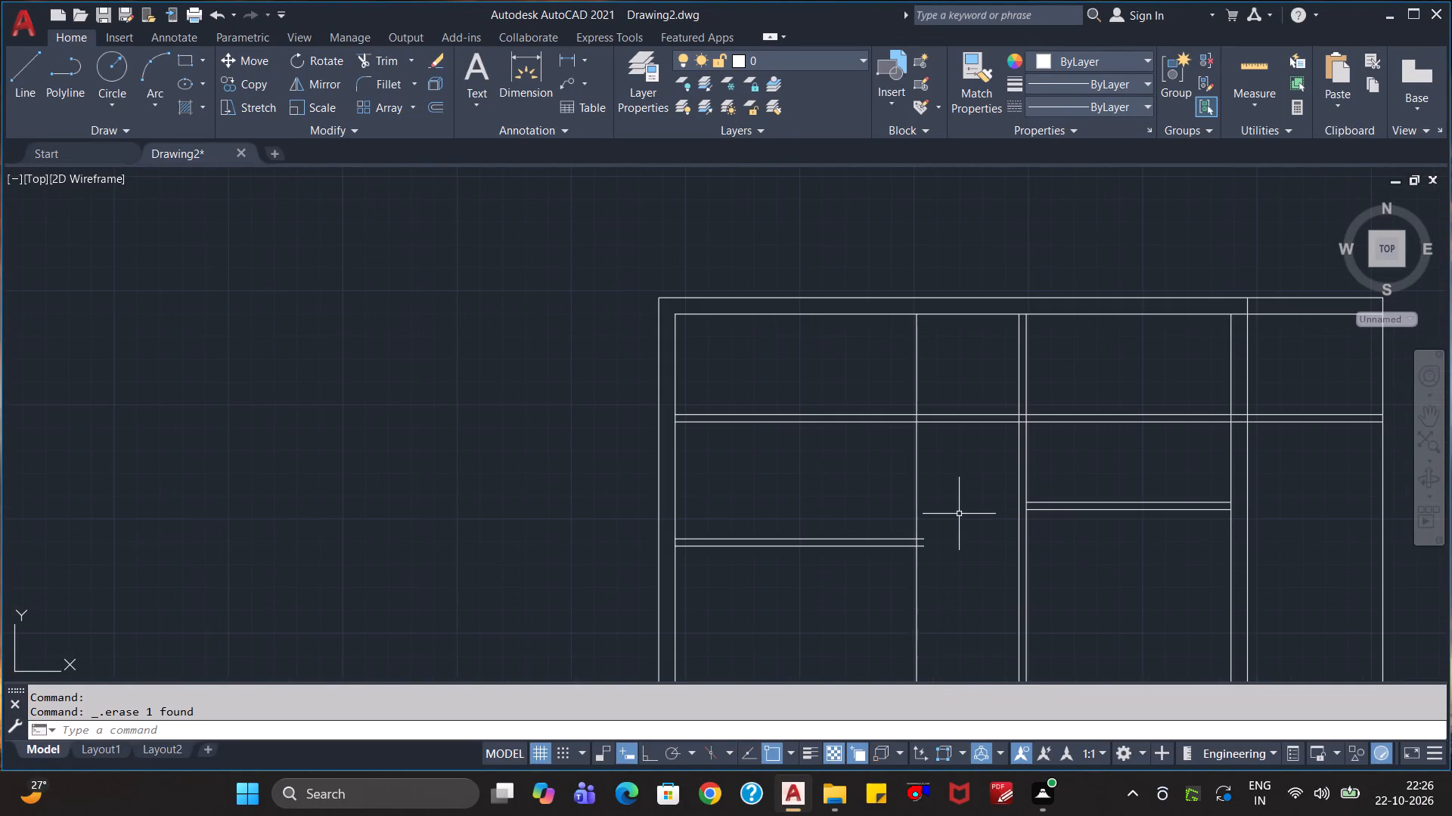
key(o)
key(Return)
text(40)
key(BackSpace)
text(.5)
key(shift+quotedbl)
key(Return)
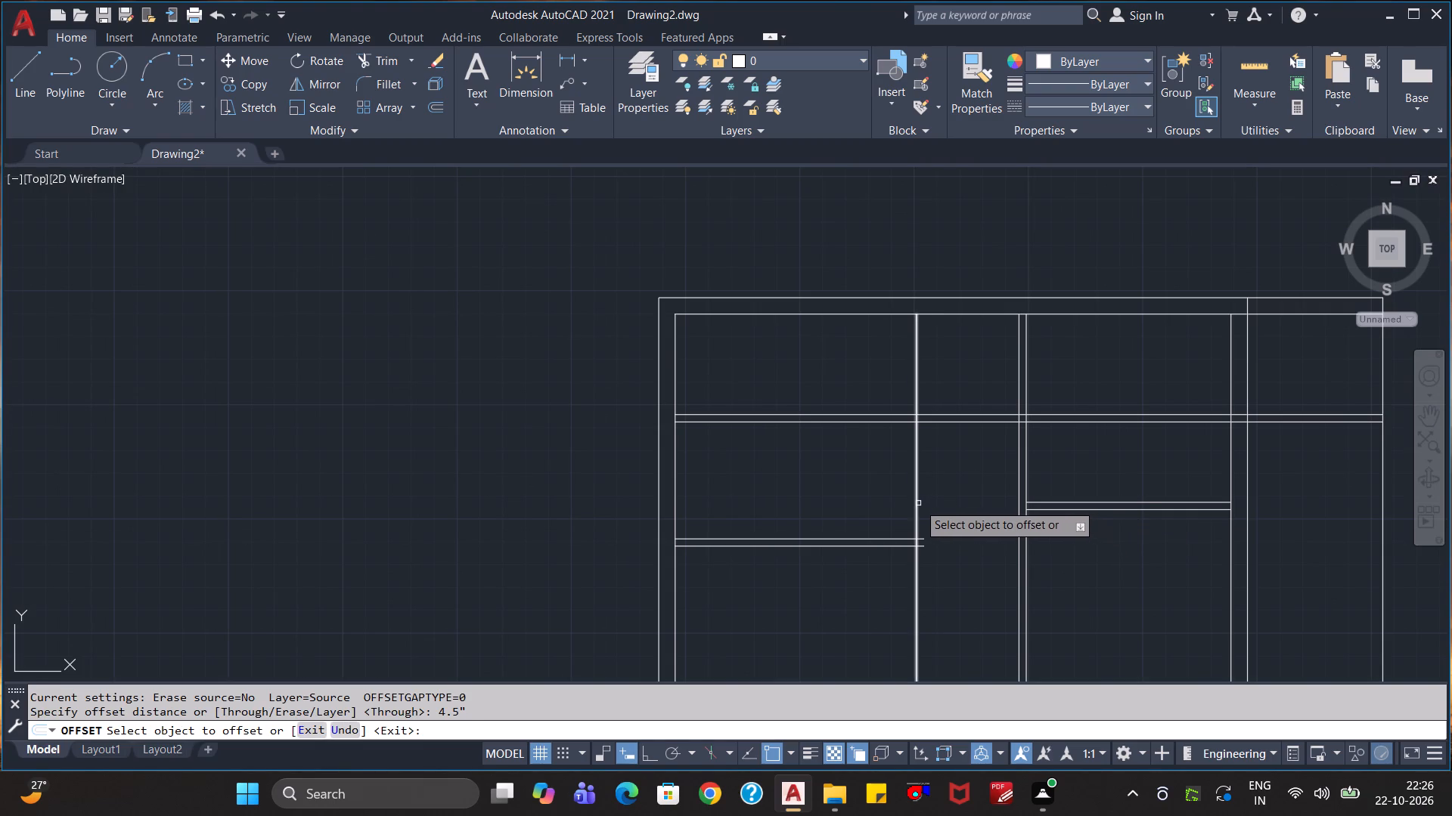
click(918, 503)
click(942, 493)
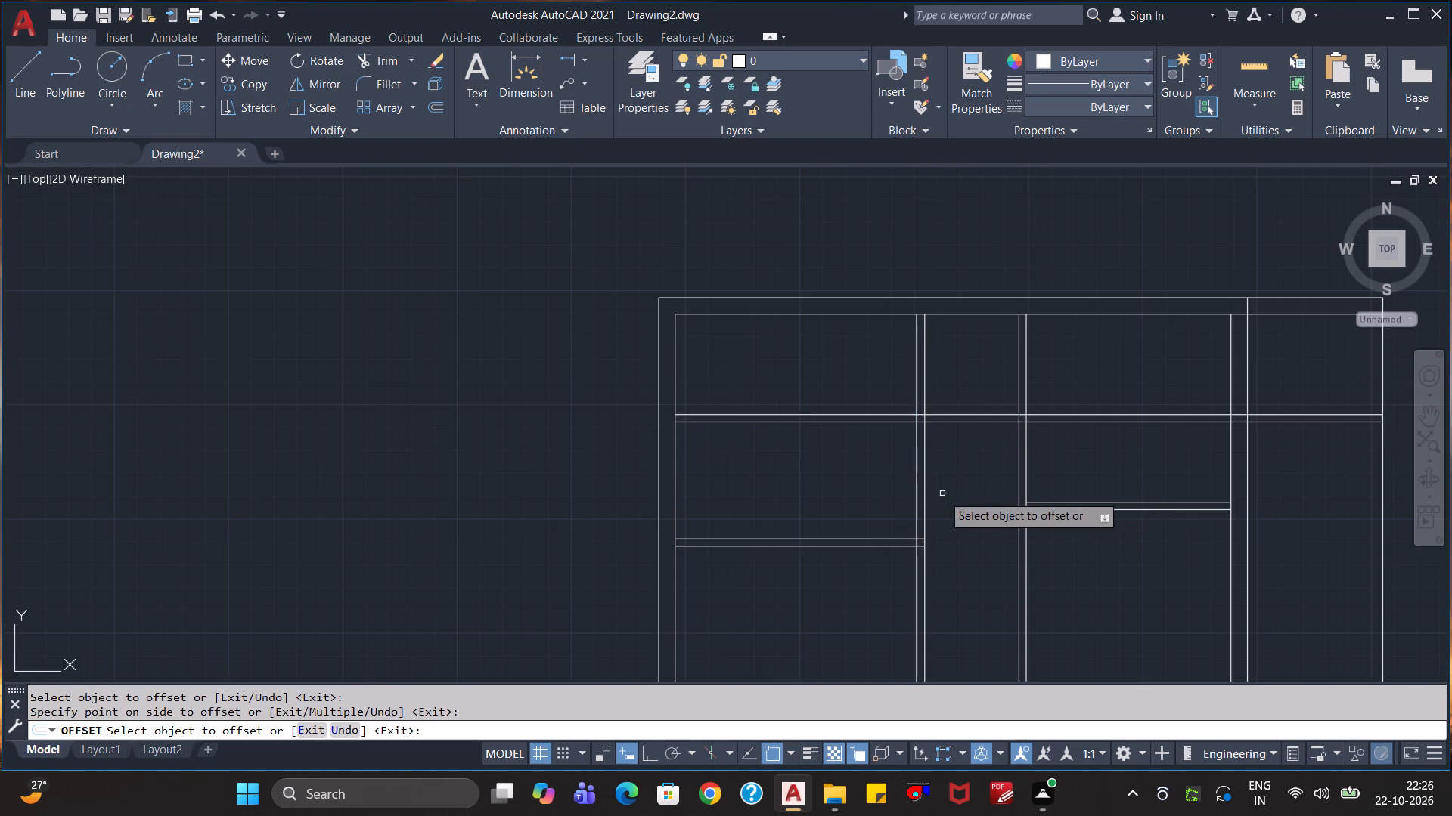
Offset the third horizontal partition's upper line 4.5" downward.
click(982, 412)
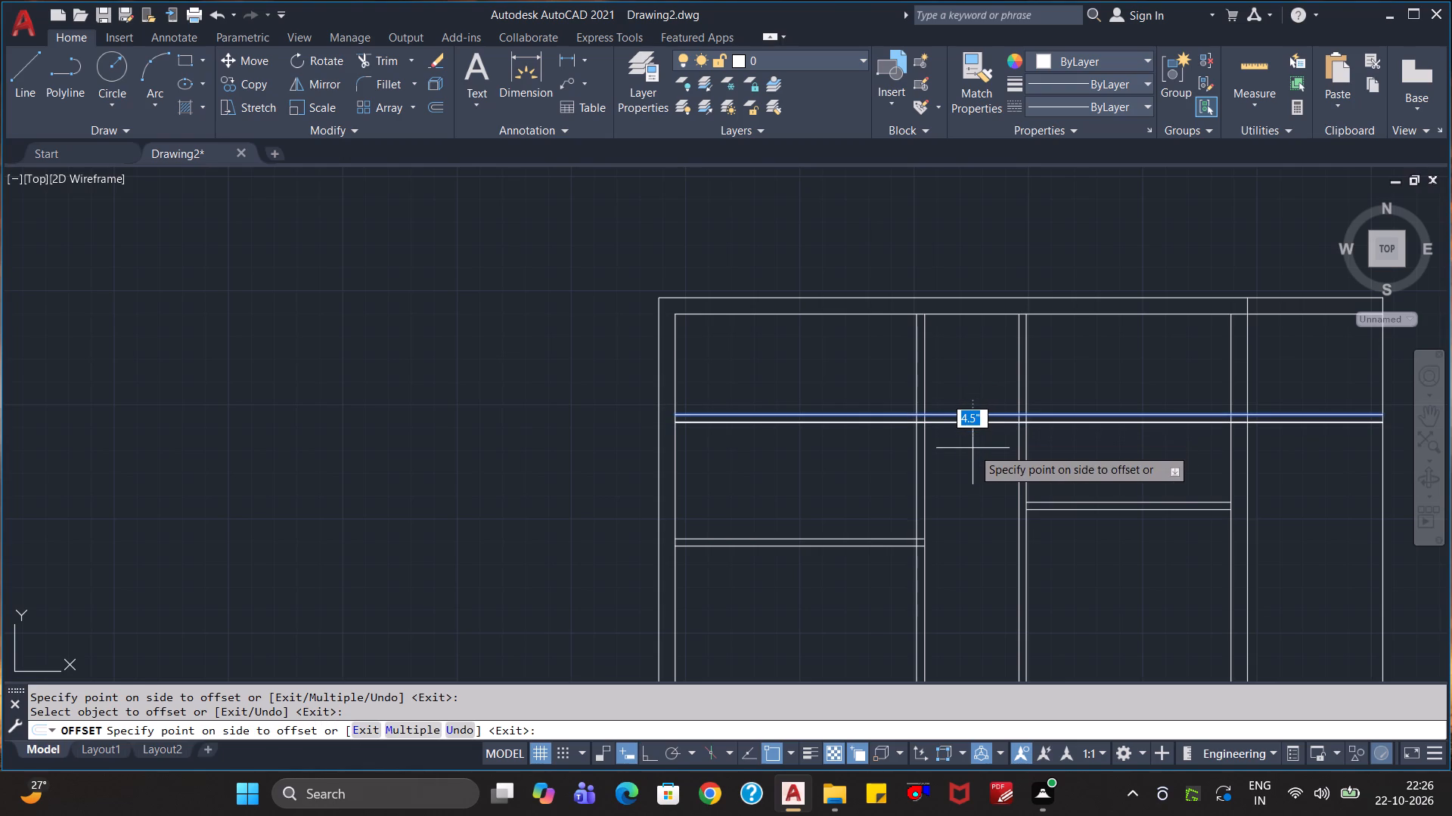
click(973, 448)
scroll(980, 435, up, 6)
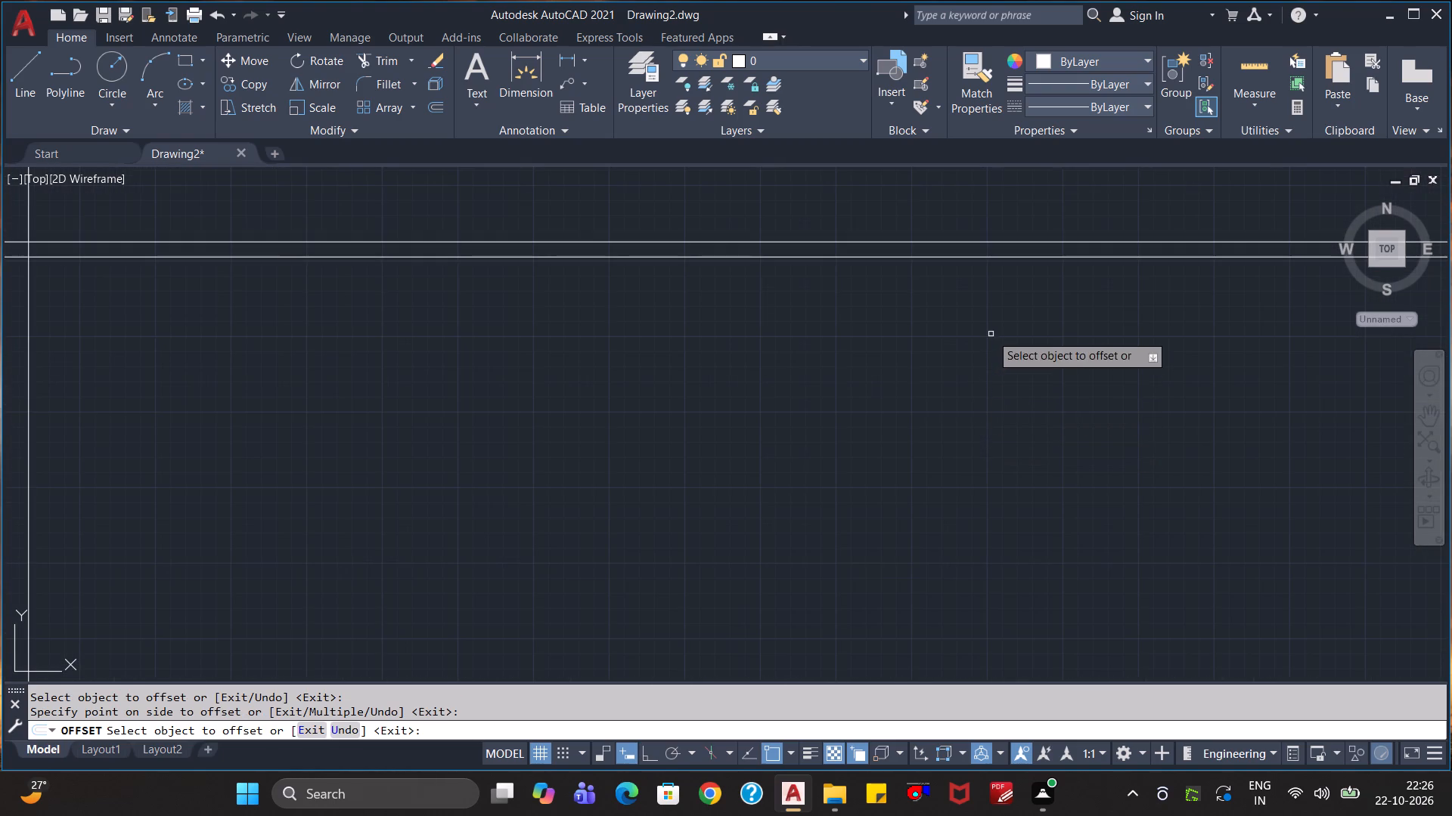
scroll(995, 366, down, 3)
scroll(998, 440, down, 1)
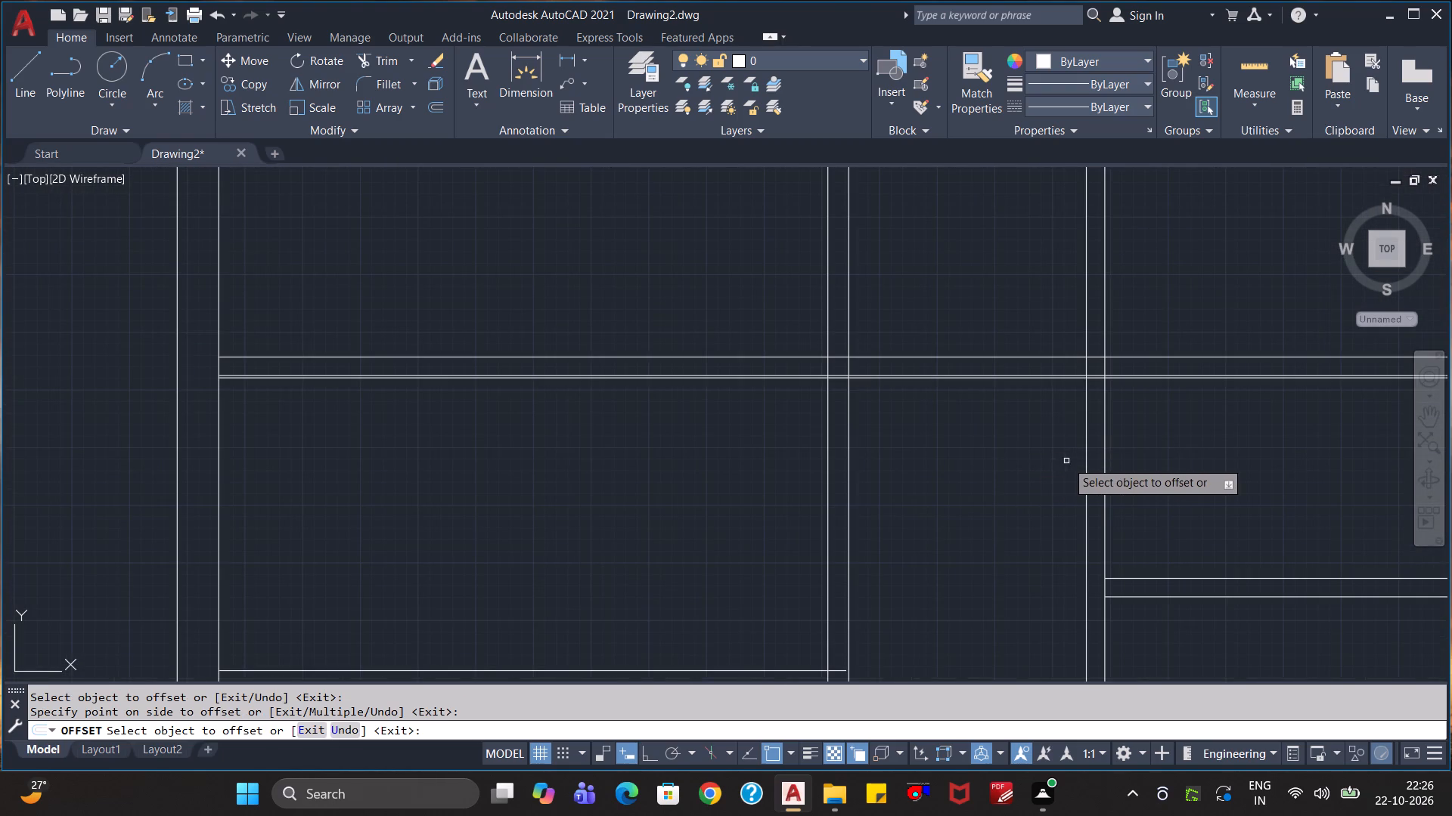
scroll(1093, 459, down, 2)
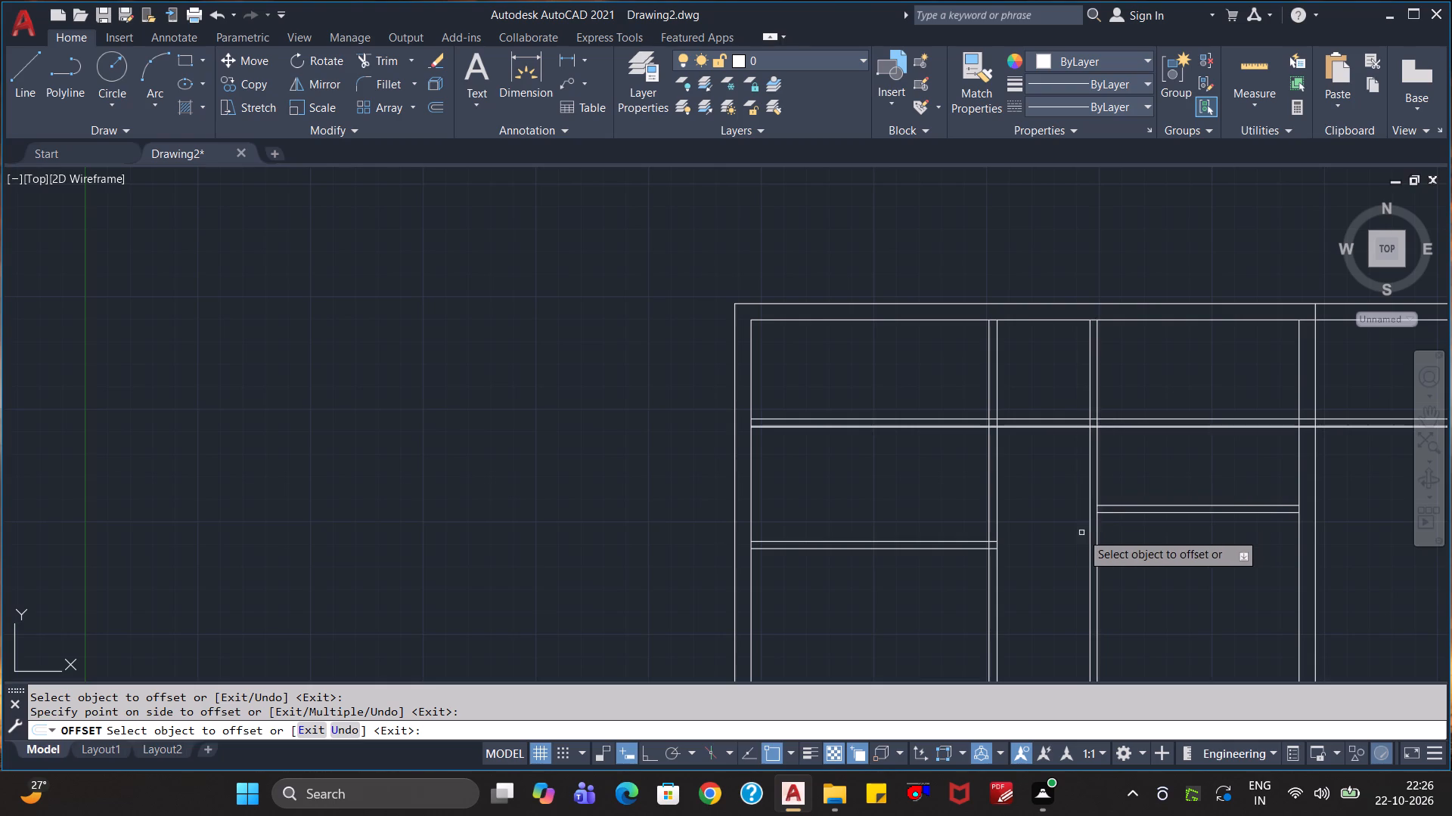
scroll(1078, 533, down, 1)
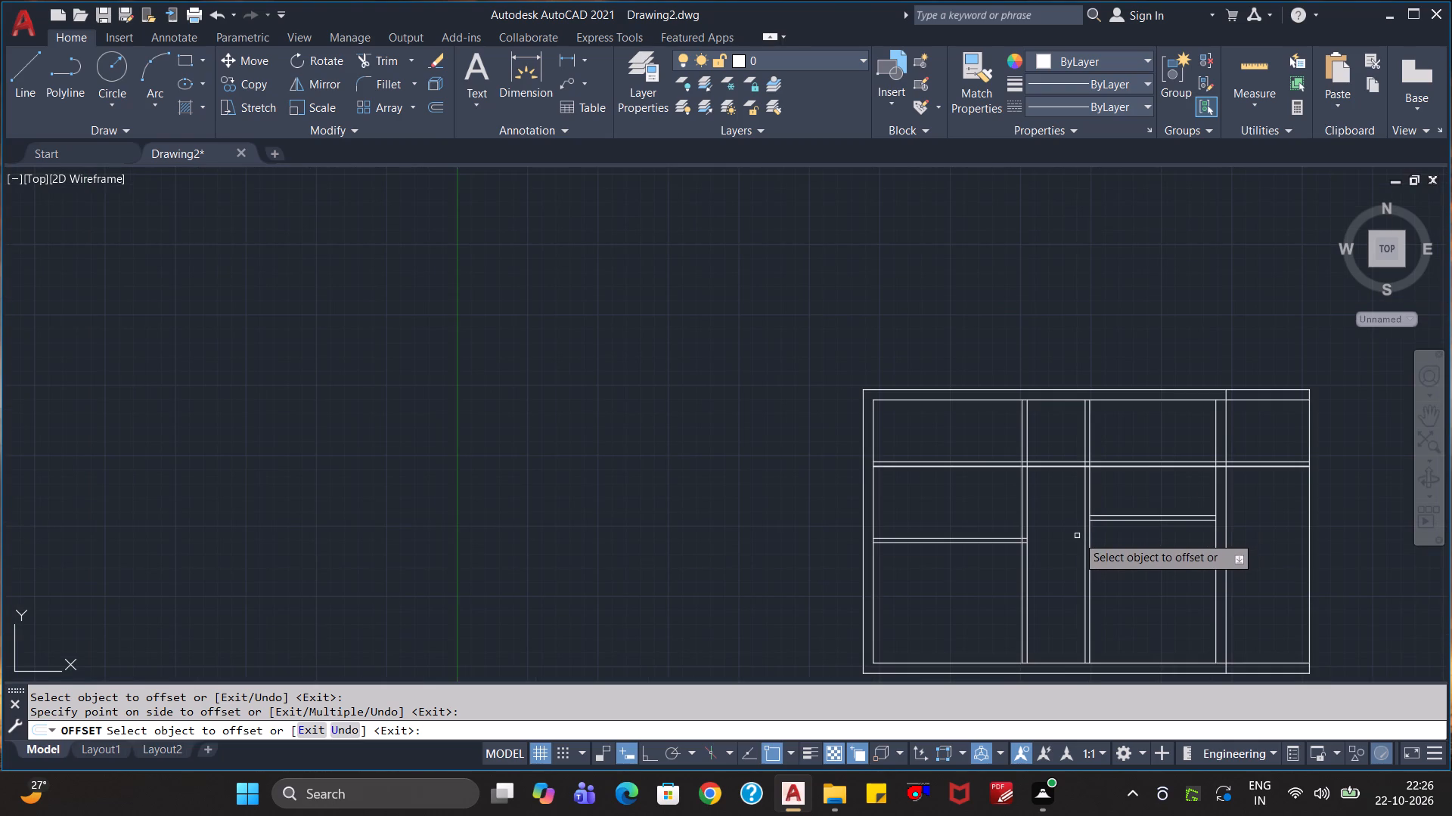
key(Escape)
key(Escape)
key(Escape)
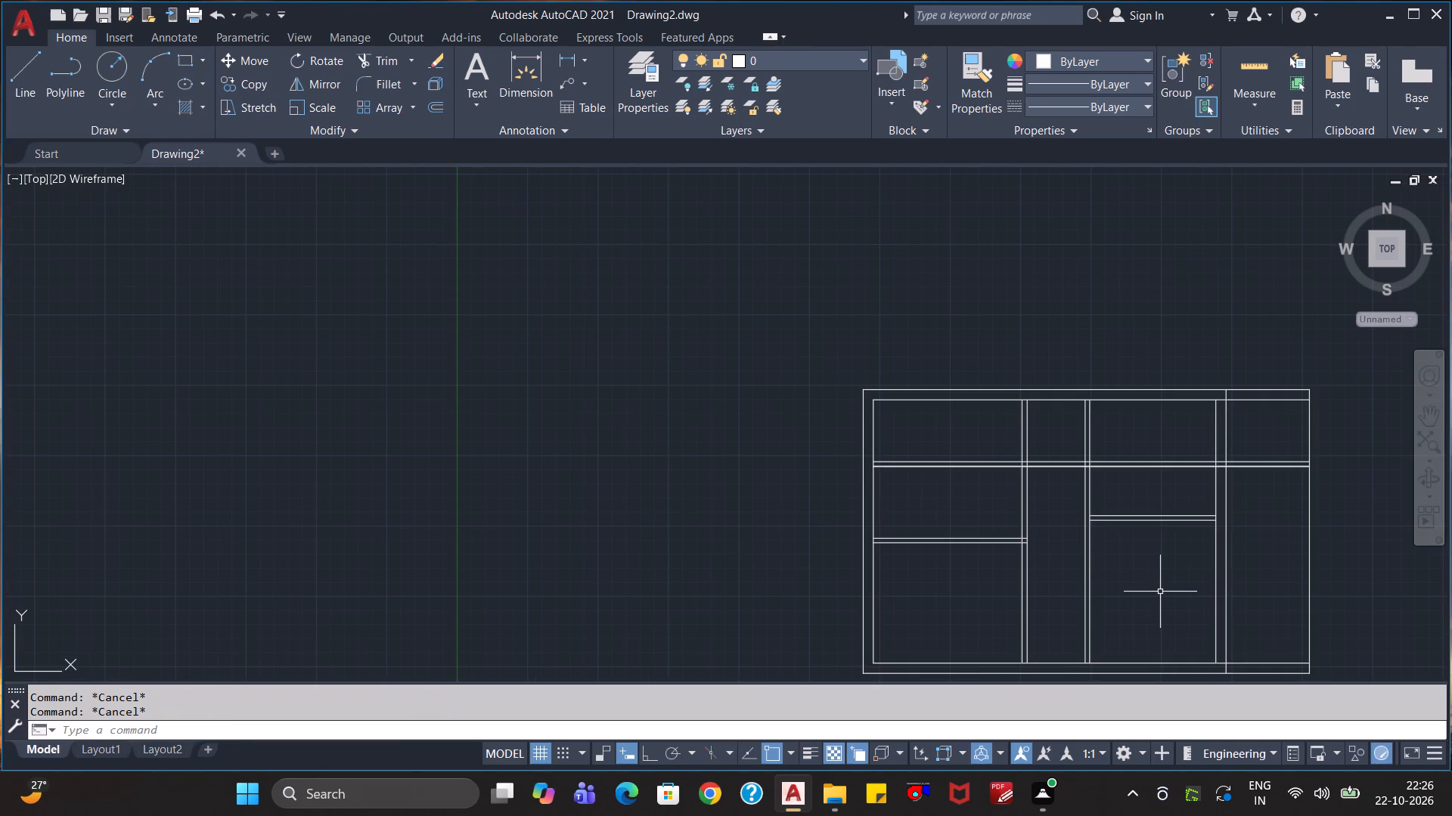
Erase all the interior wall and partition lines, leaving only the outer wall lines.
key(Escape)
click(1246, 619)
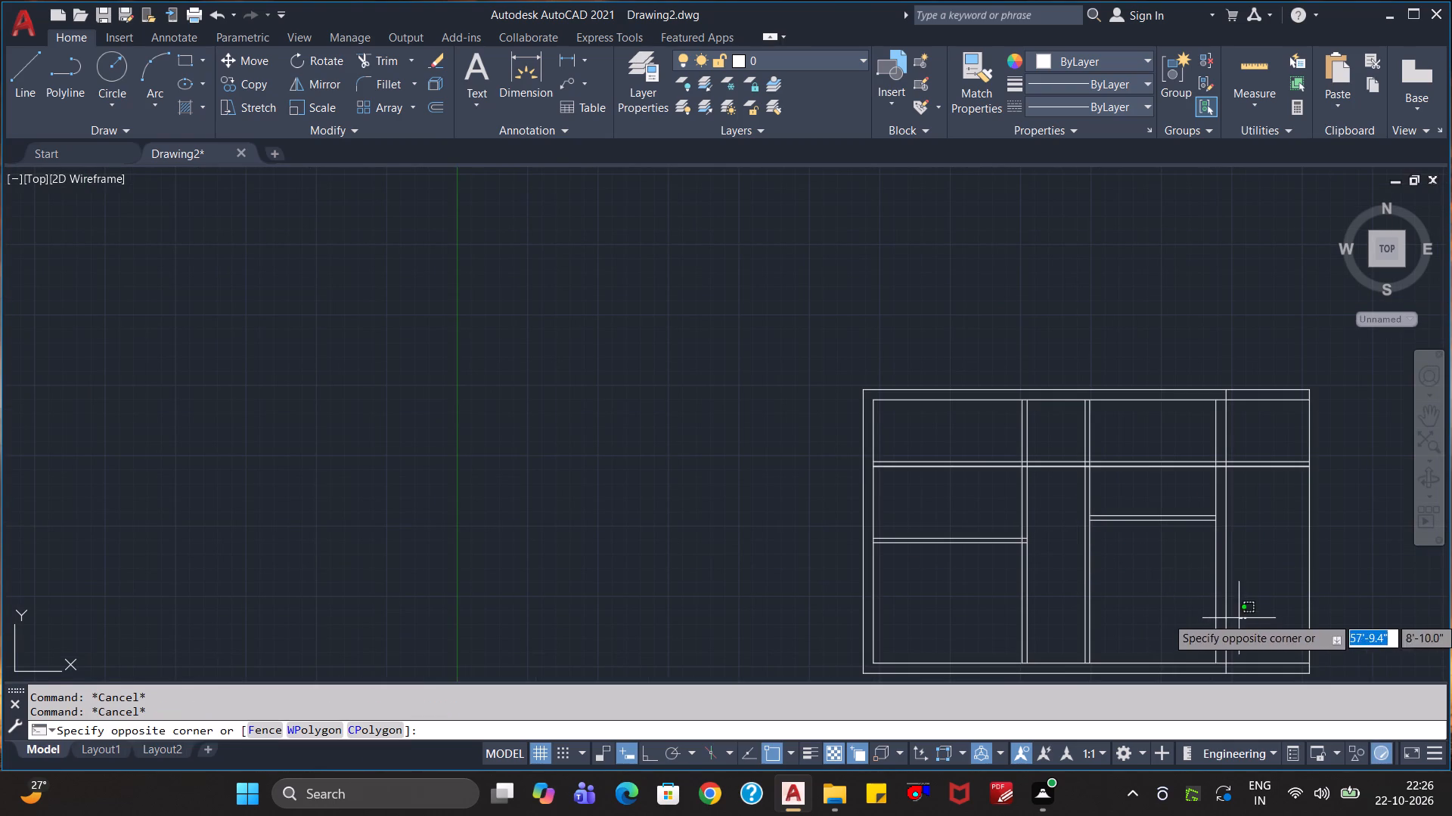
click(960, 453)
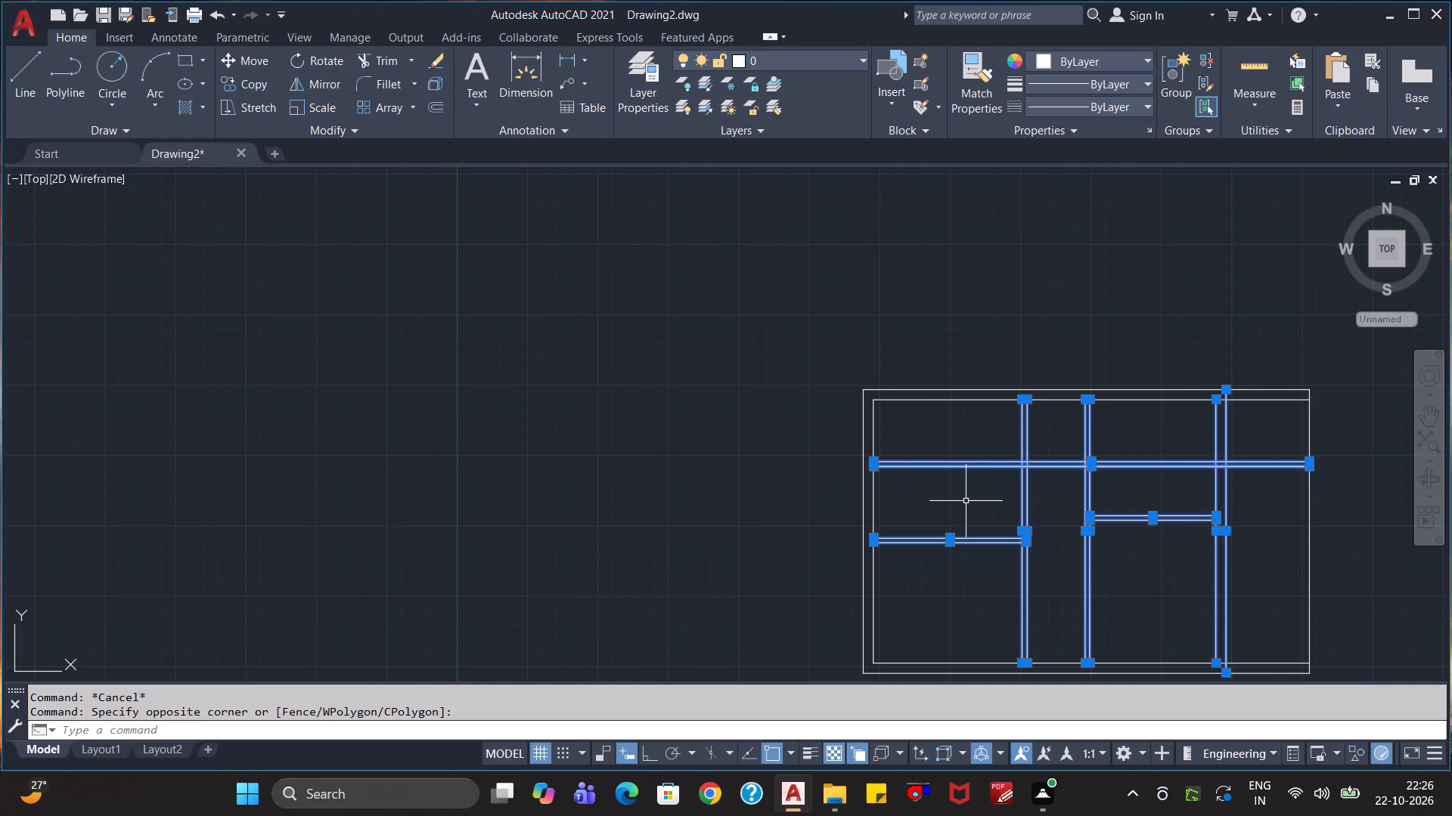
key(Delete)
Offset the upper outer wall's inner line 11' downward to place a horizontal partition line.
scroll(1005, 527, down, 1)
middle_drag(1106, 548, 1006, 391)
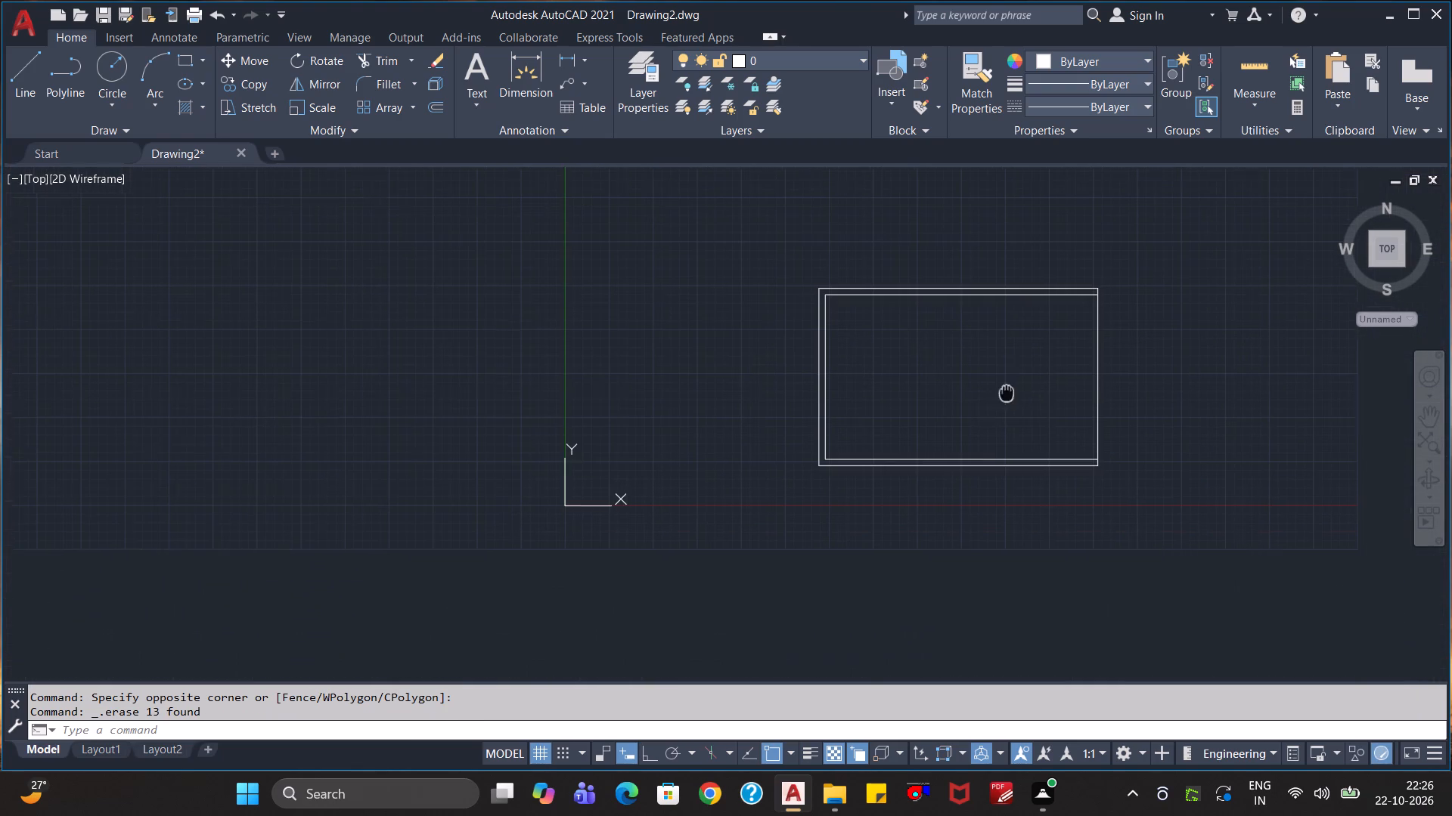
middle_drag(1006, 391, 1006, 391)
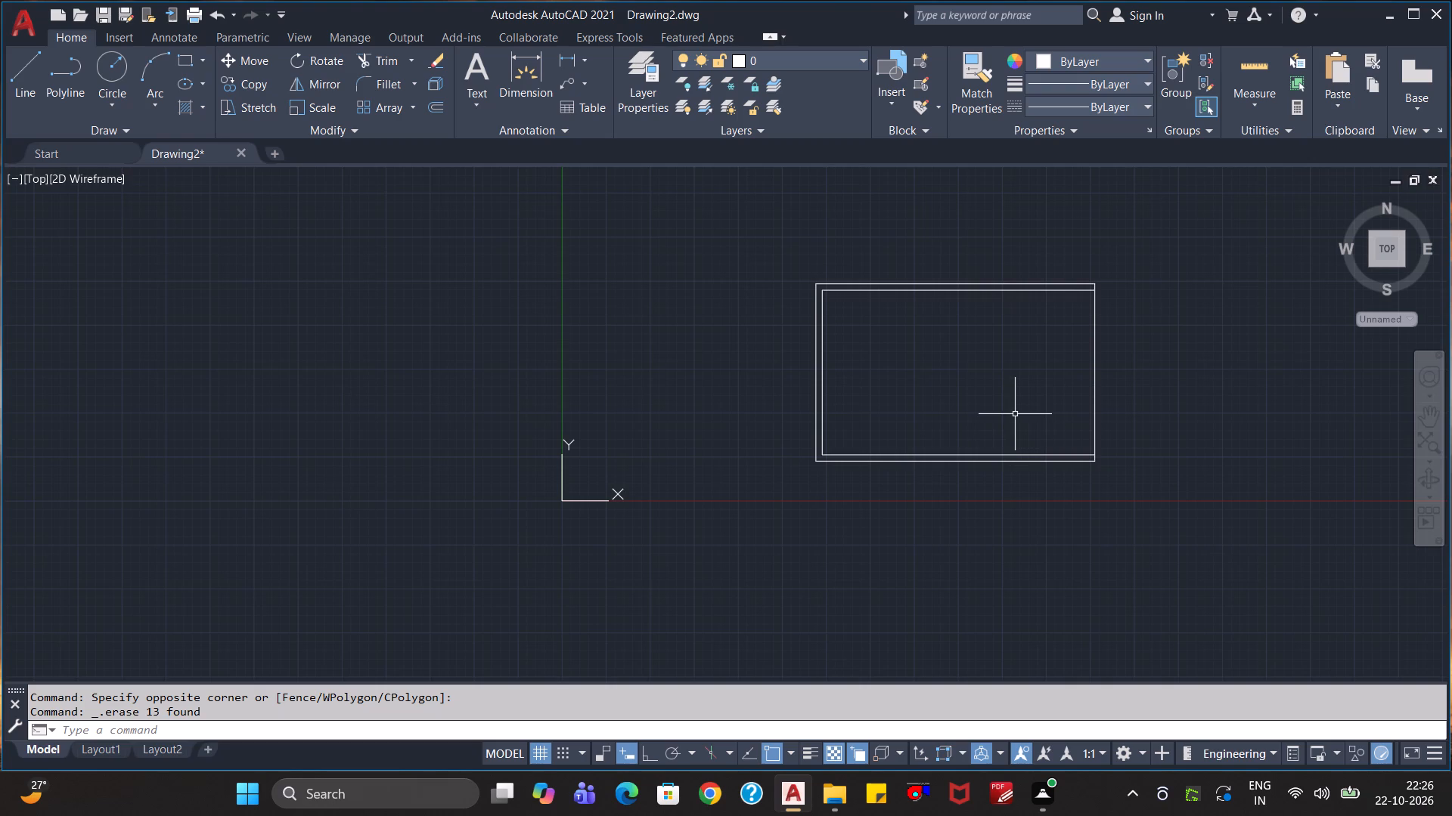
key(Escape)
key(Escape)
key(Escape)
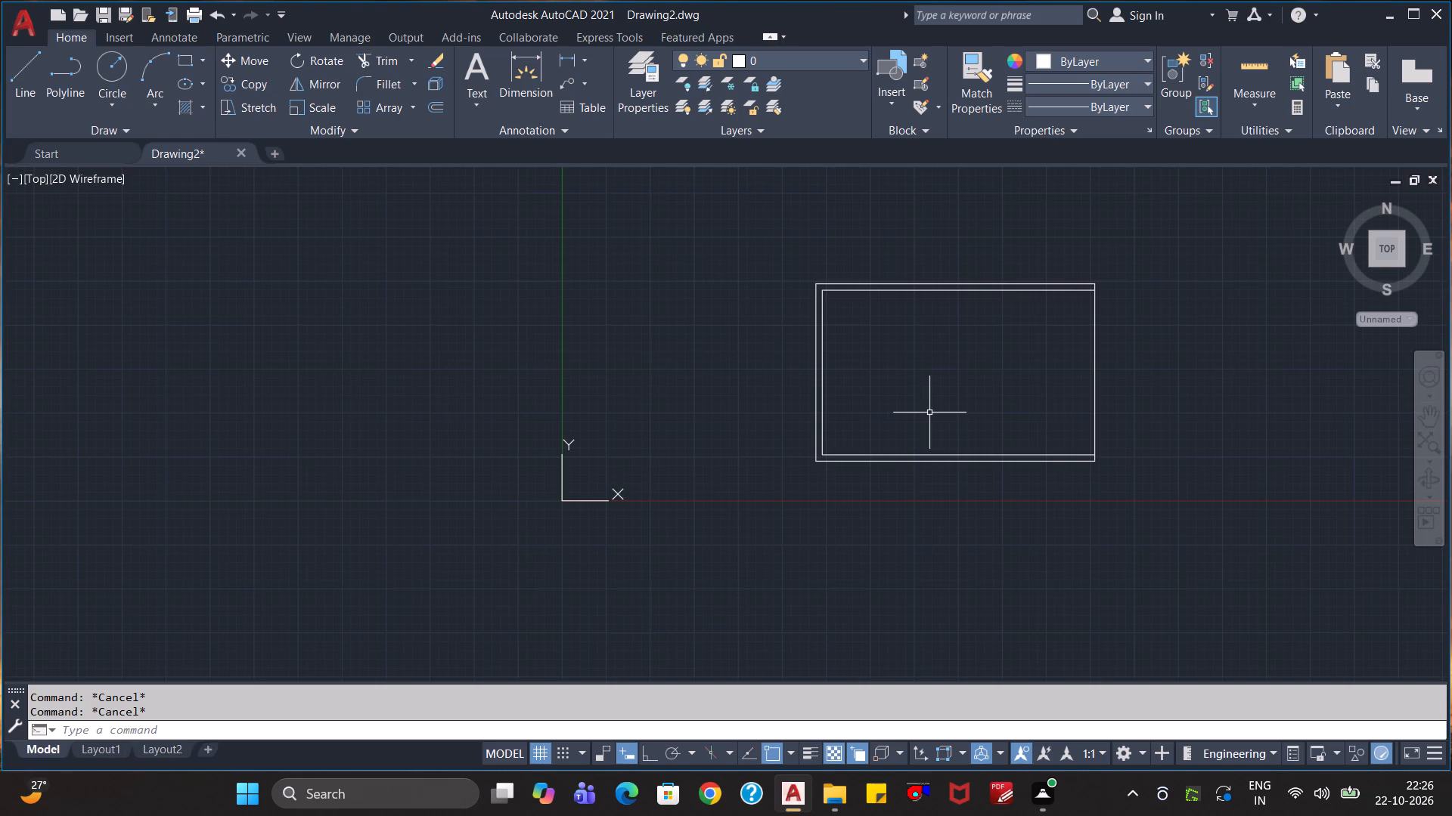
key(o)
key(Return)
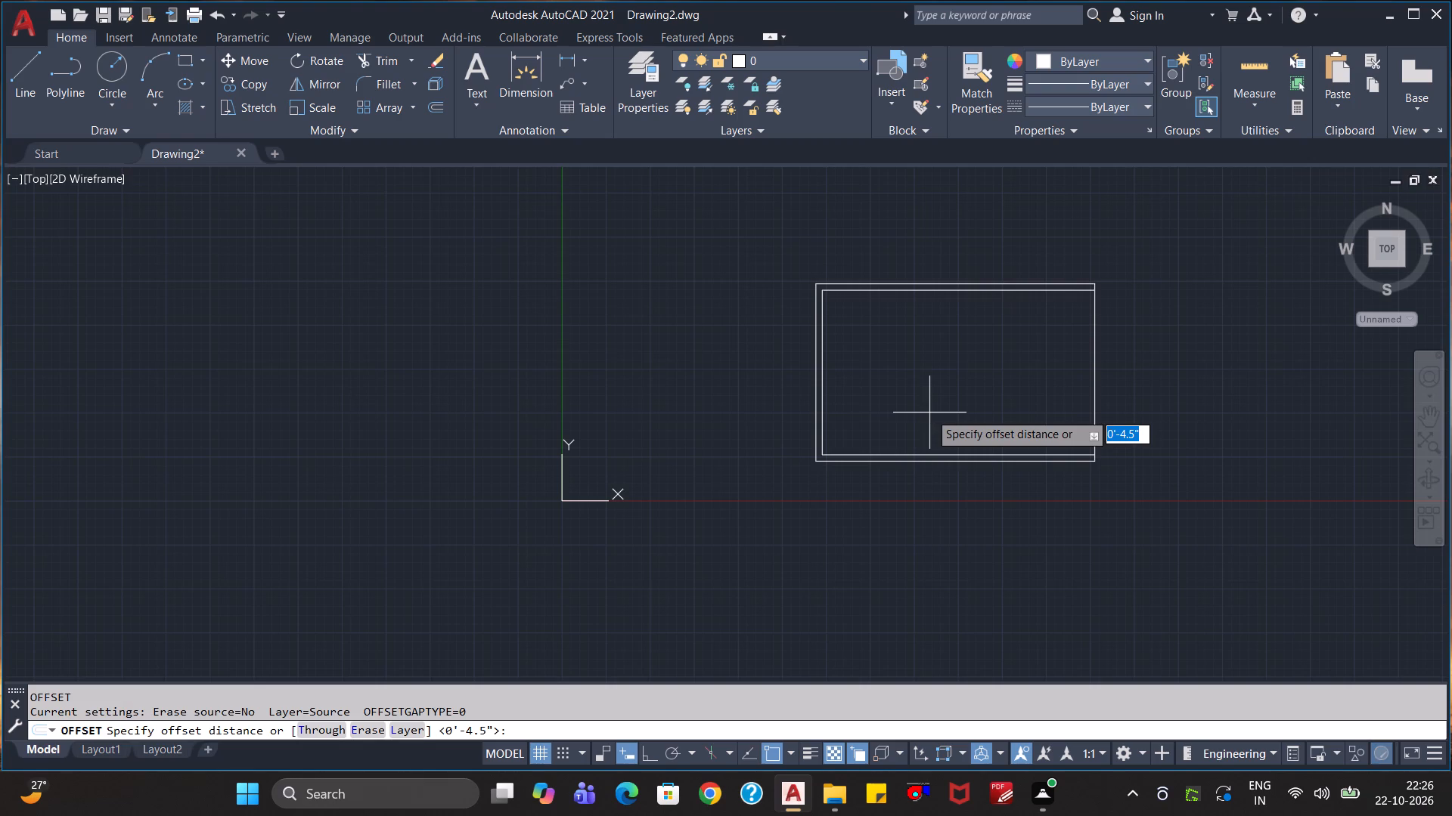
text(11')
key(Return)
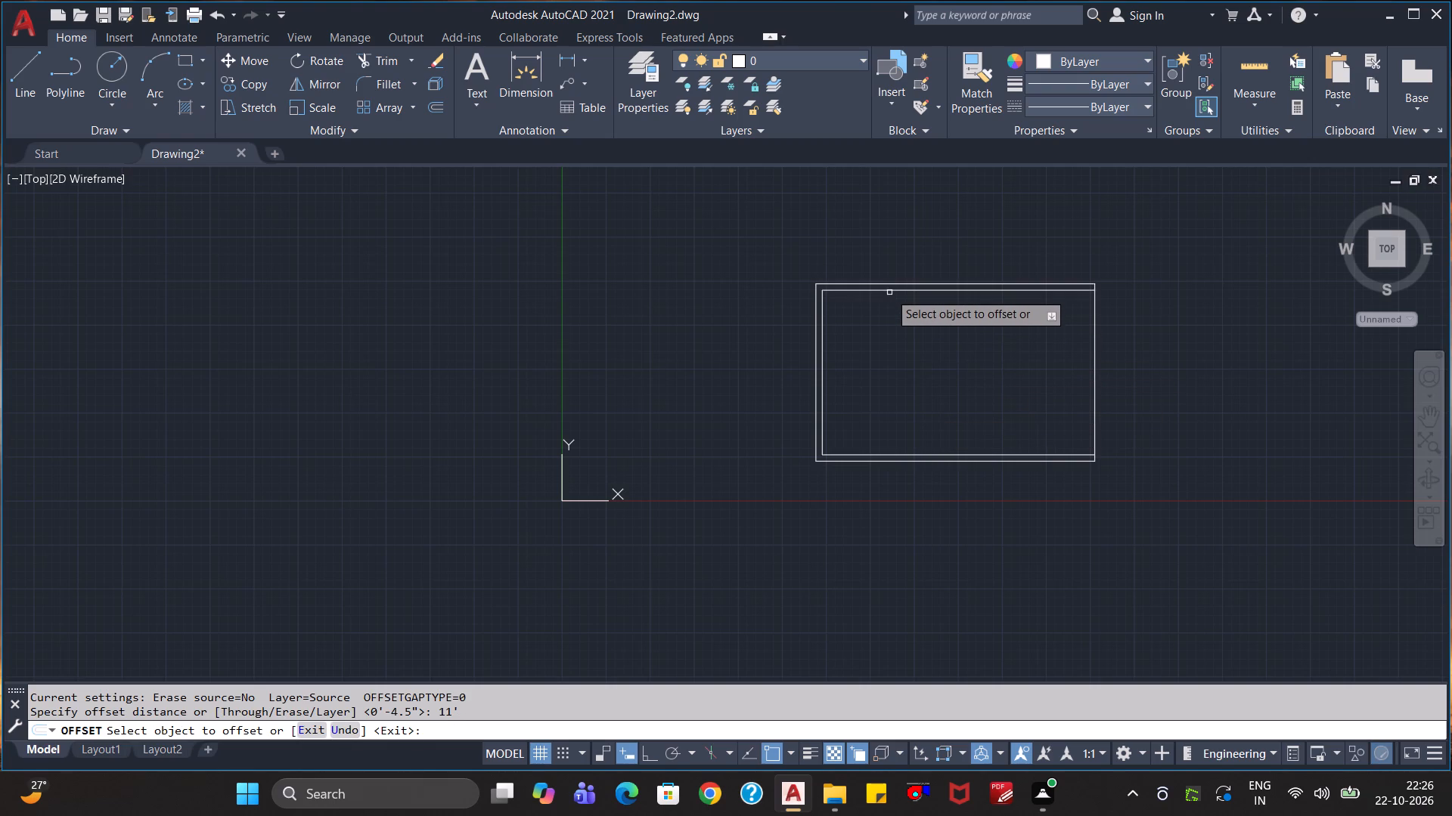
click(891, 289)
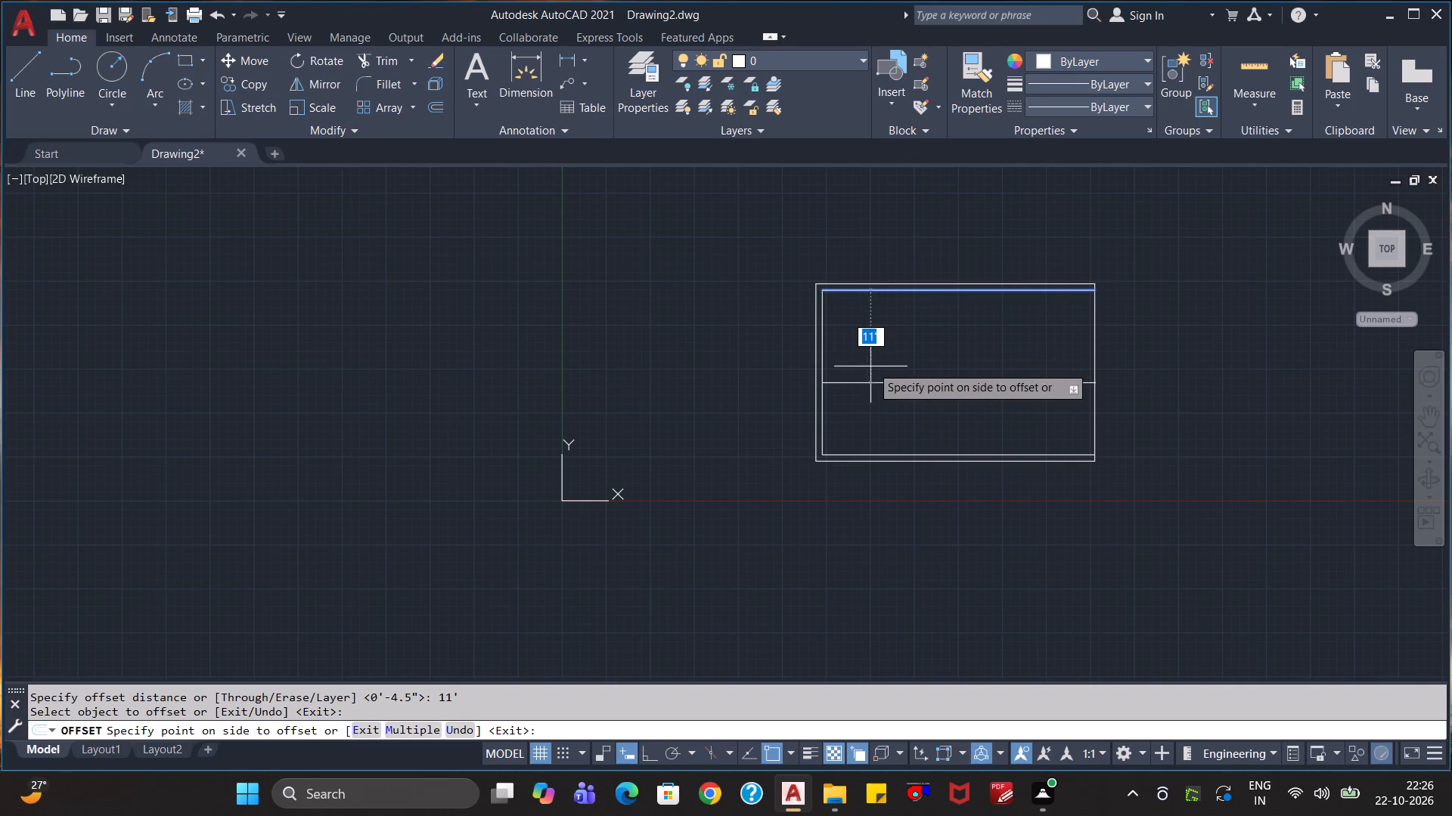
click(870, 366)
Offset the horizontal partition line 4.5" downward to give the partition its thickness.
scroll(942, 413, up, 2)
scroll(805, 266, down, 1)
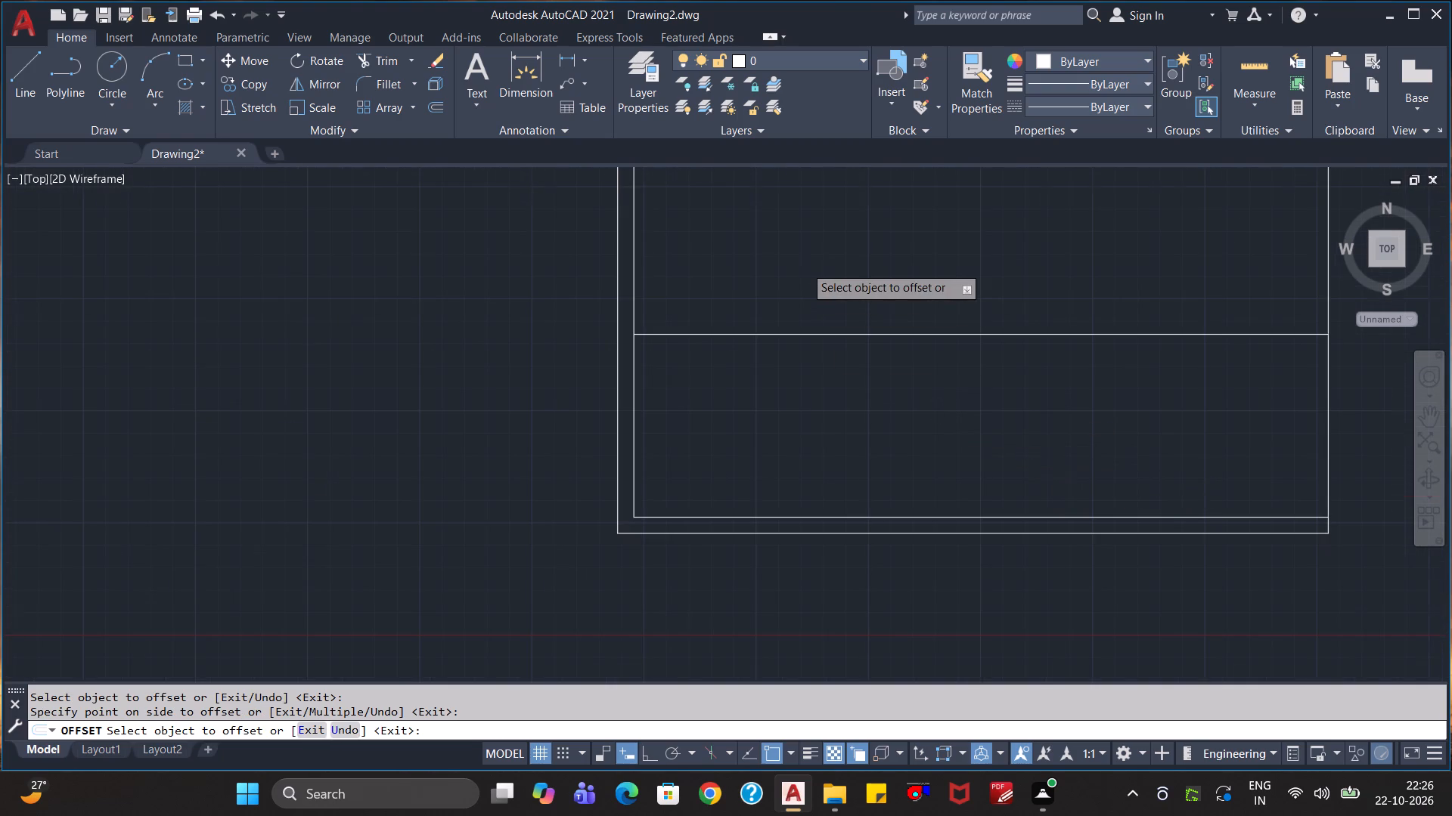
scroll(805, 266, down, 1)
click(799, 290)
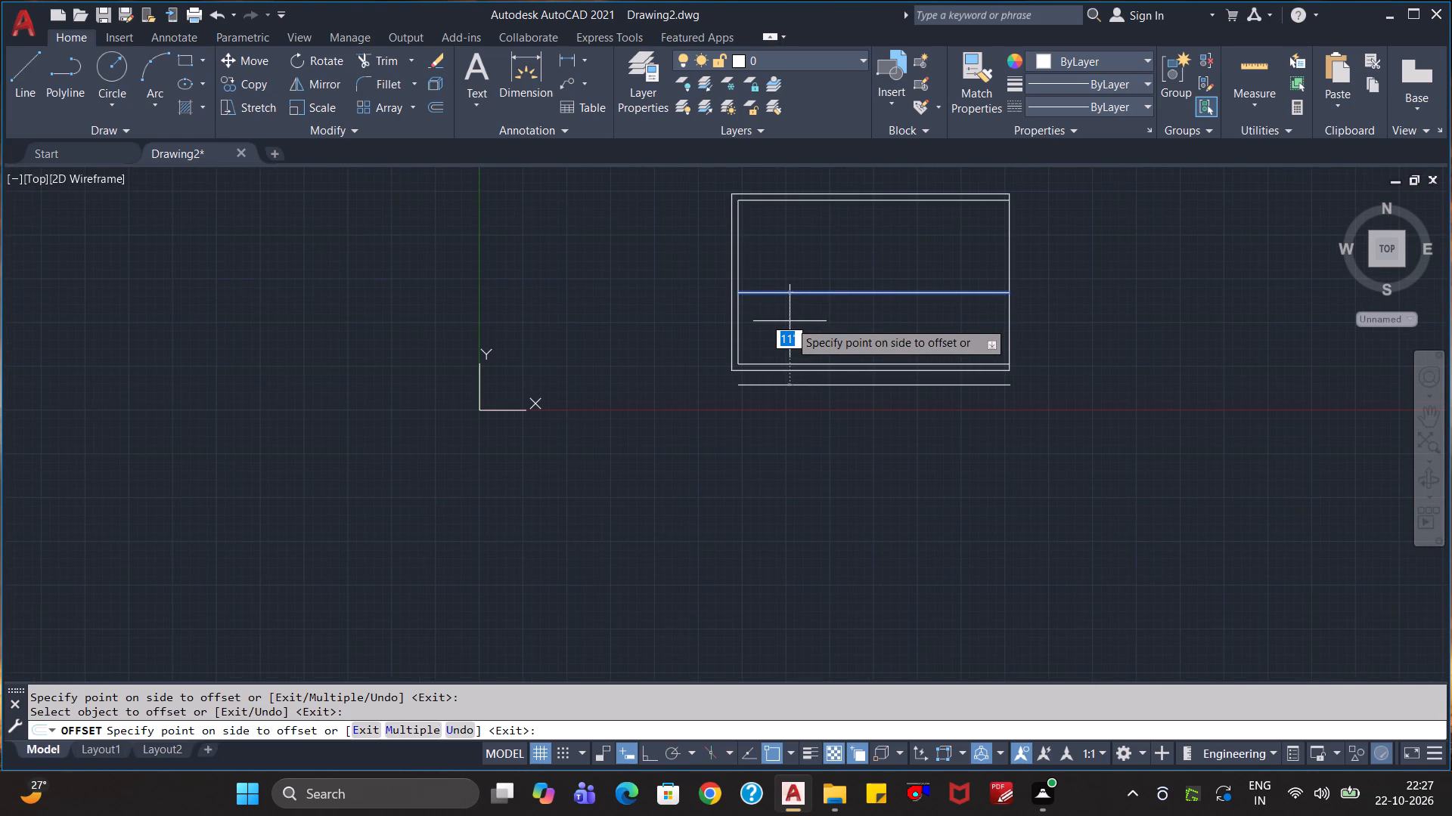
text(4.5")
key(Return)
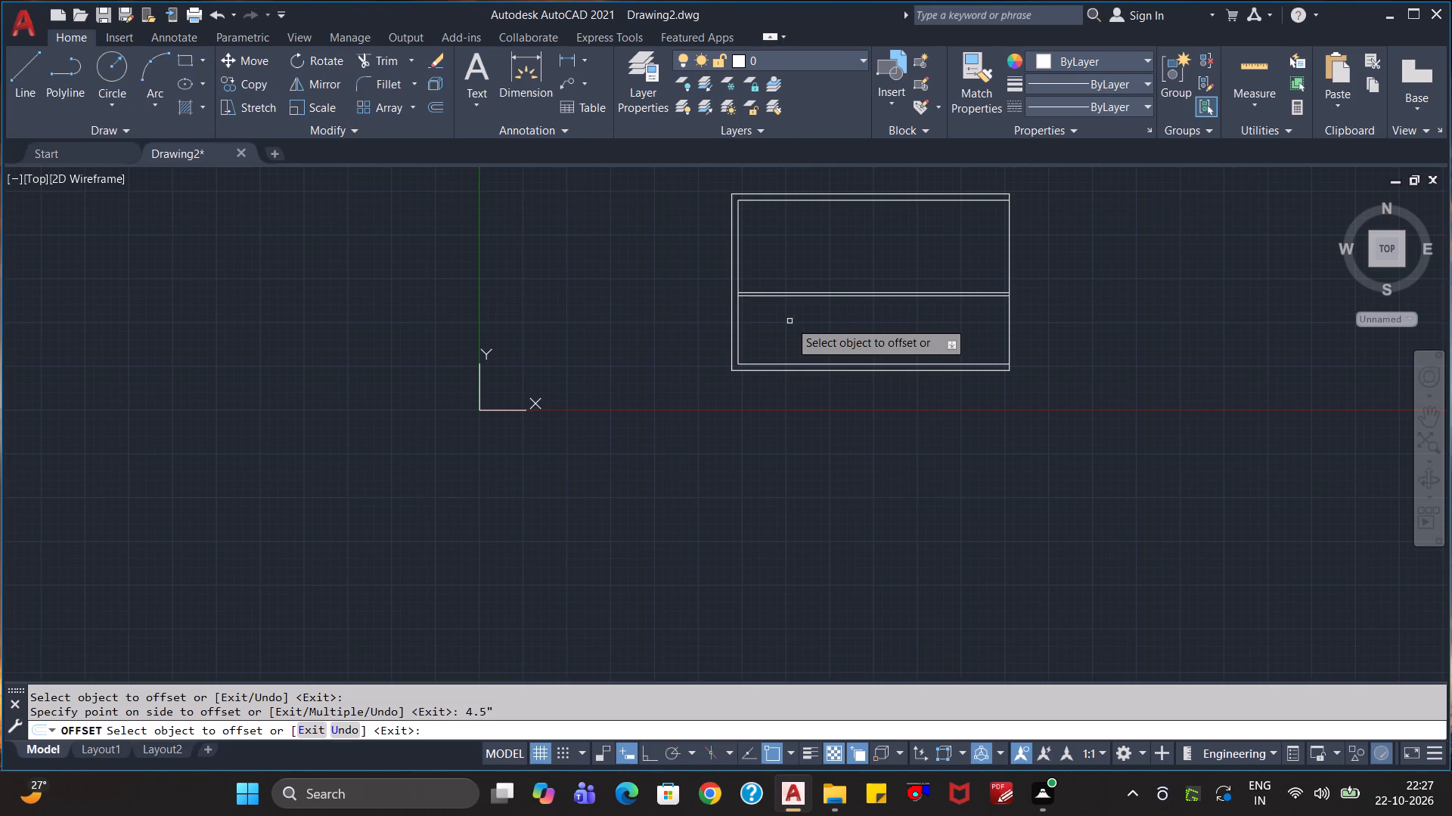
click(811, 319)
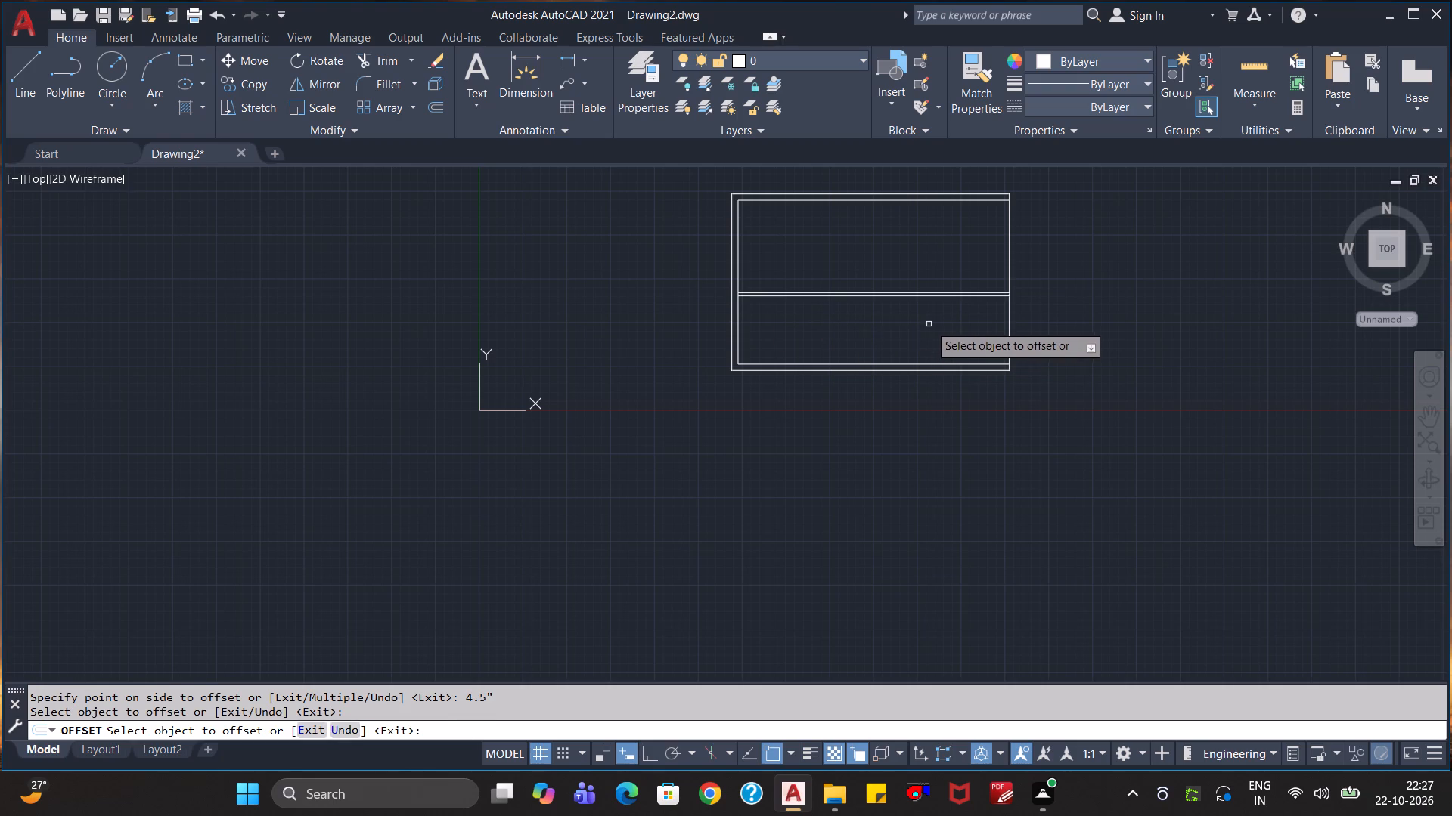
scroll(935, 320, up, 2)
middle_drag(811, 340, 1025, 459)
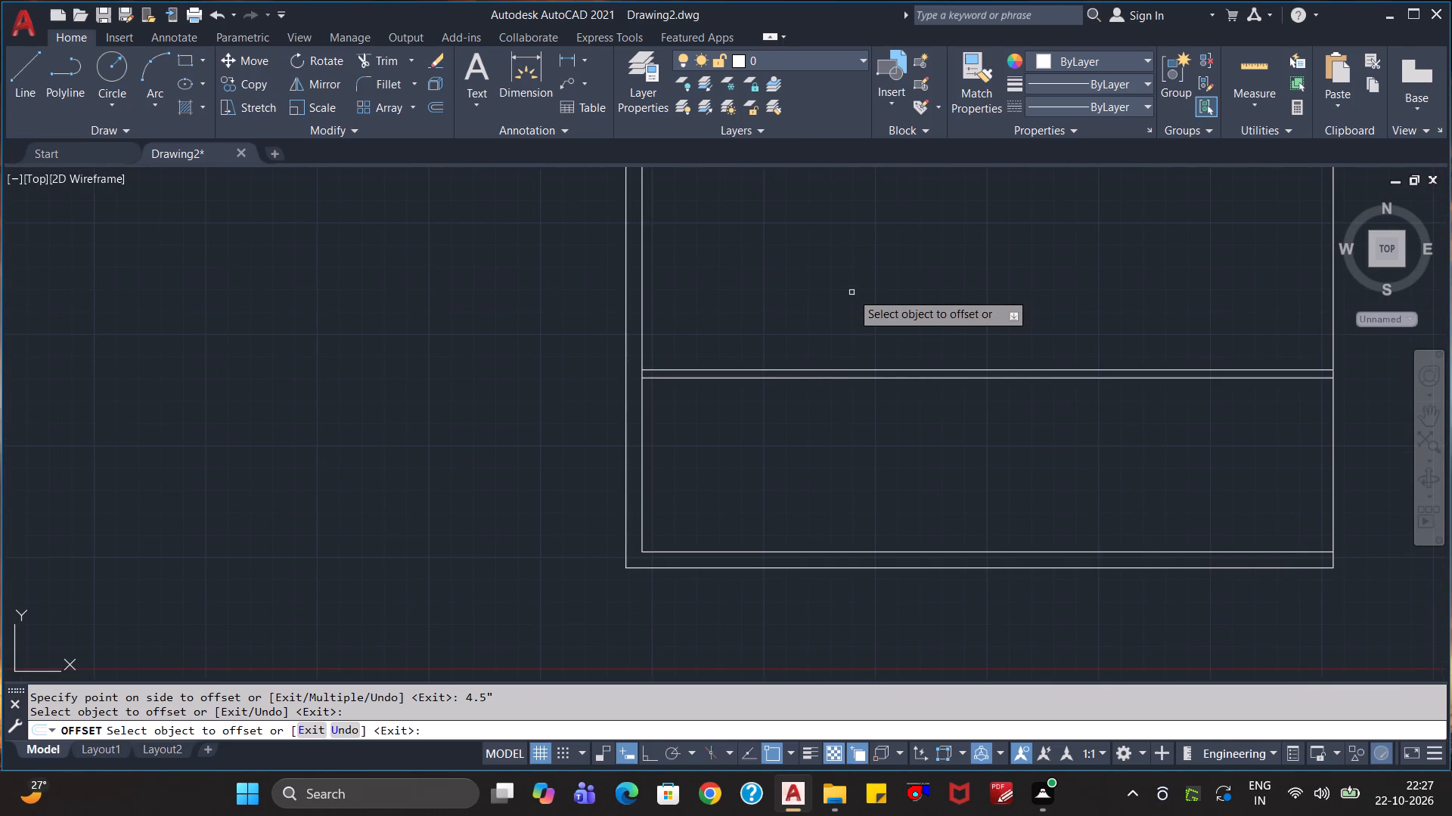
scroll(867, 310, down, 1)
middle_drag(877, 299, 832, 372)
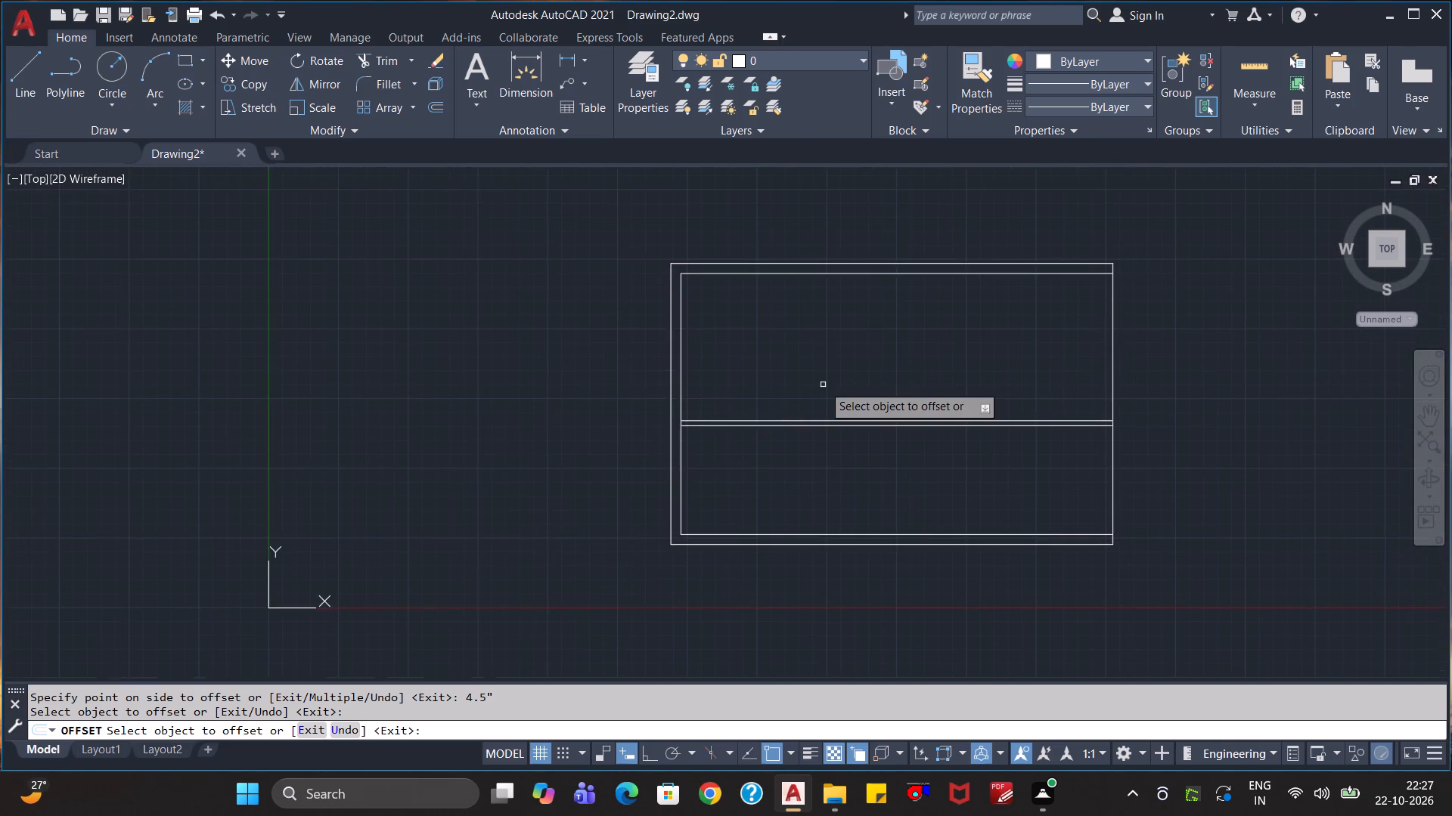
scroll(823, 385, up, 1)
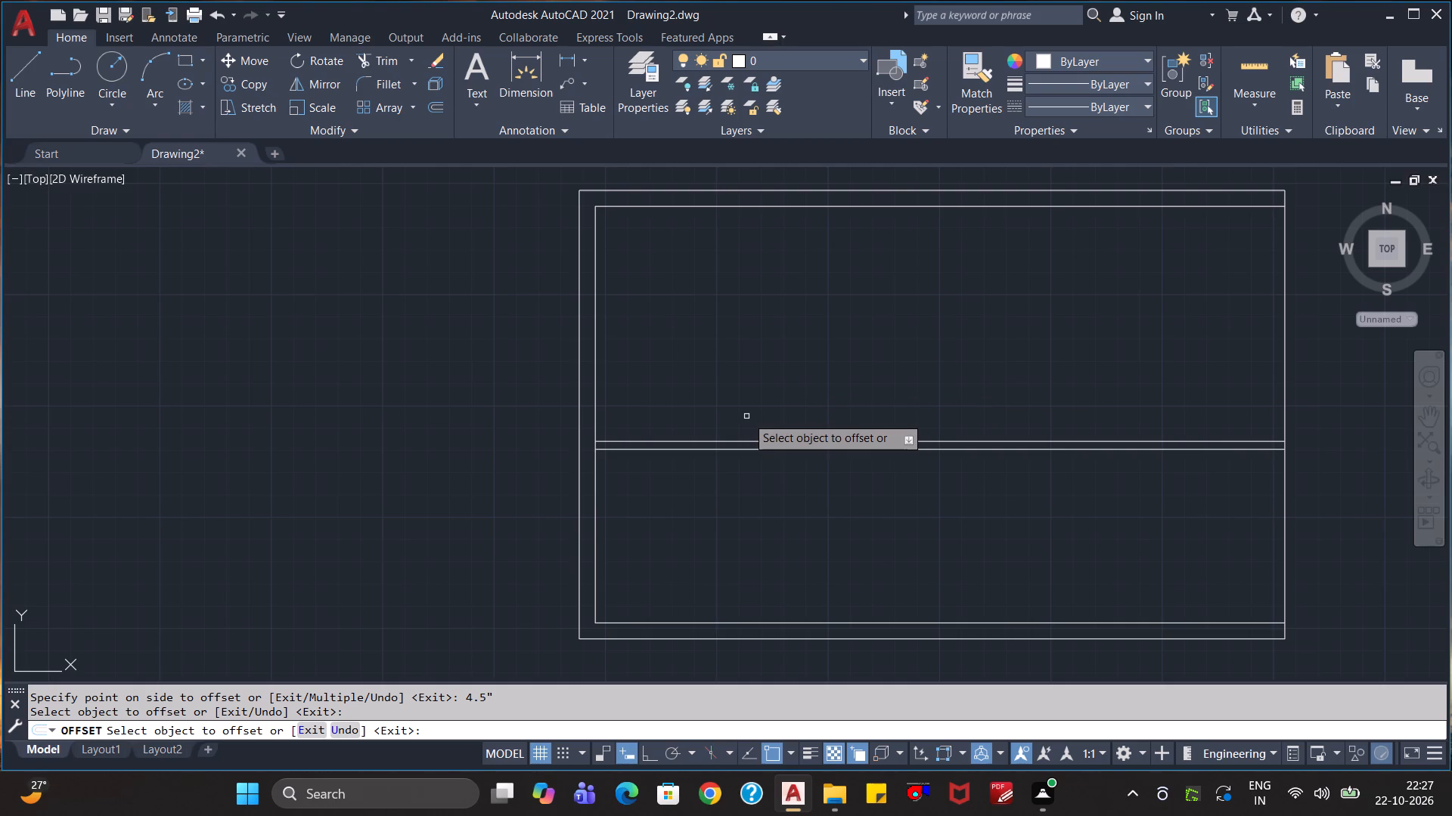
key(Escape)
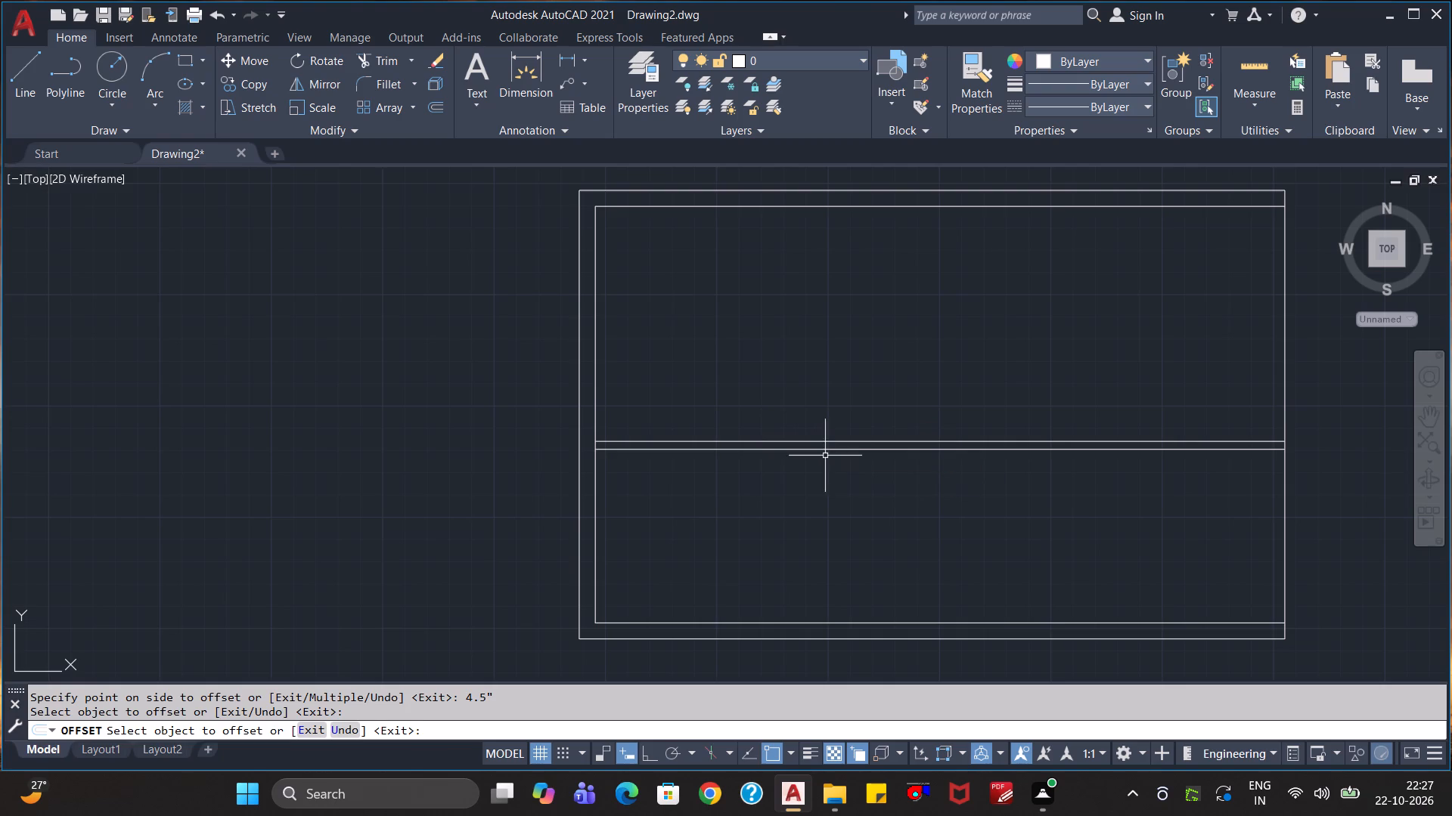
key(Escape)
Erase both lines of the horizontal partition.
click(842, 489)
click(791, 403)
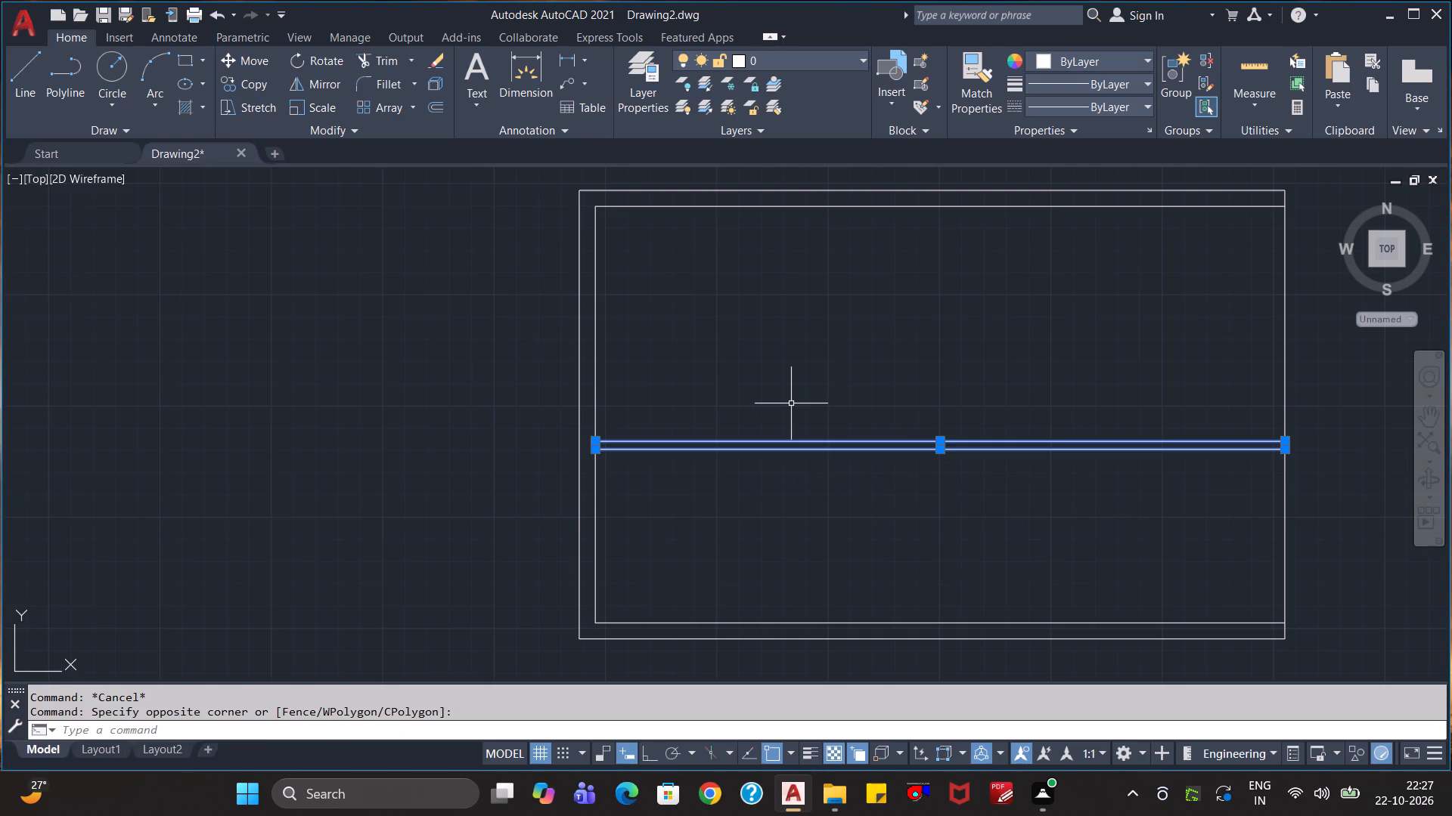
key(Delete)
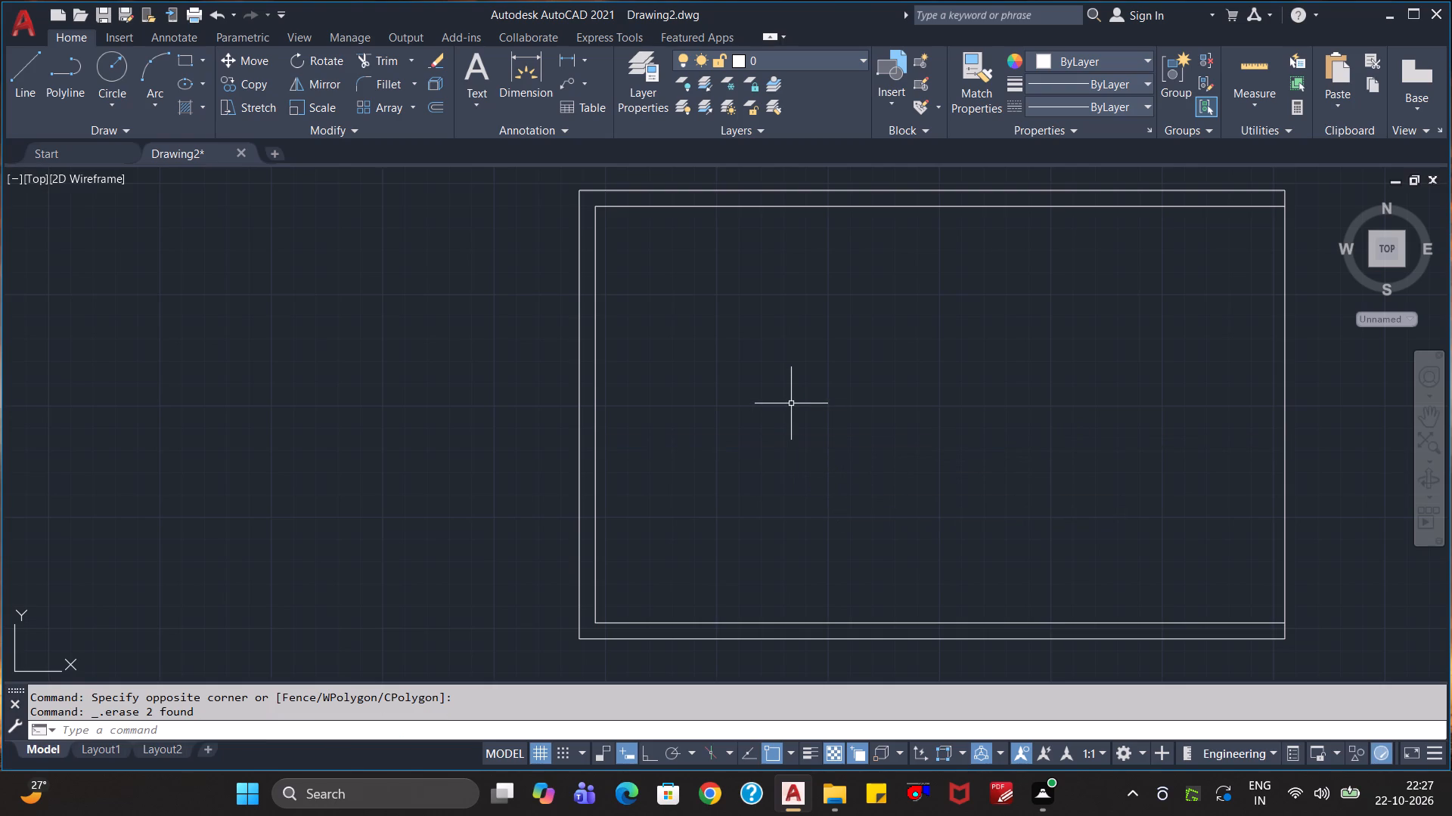
Create the first vertical partition by offsetting the left wall's inner line 11' to the right, with a 4.5" thickness.
key(o)
key(Return)
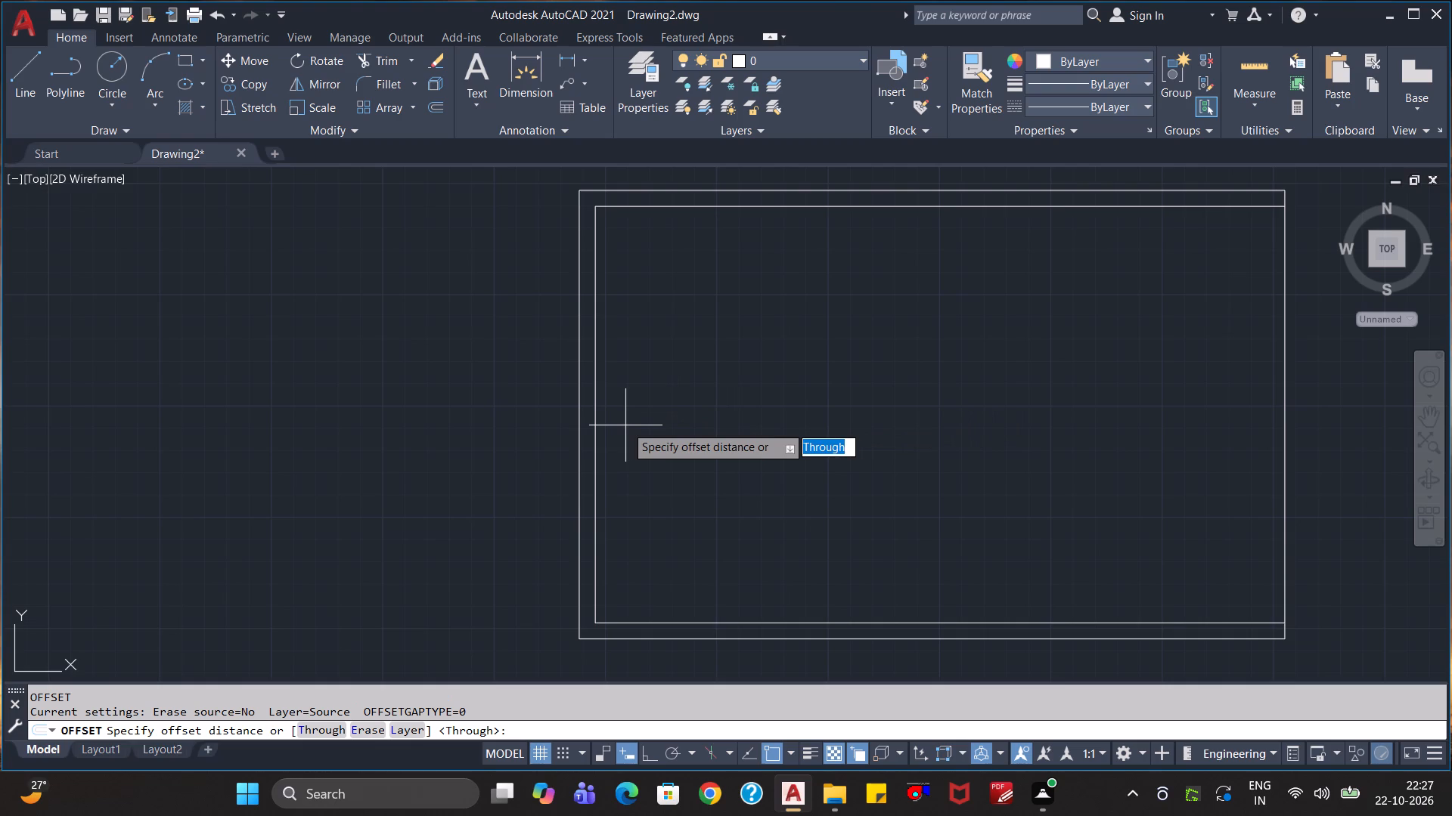
text(11')
key(Return)
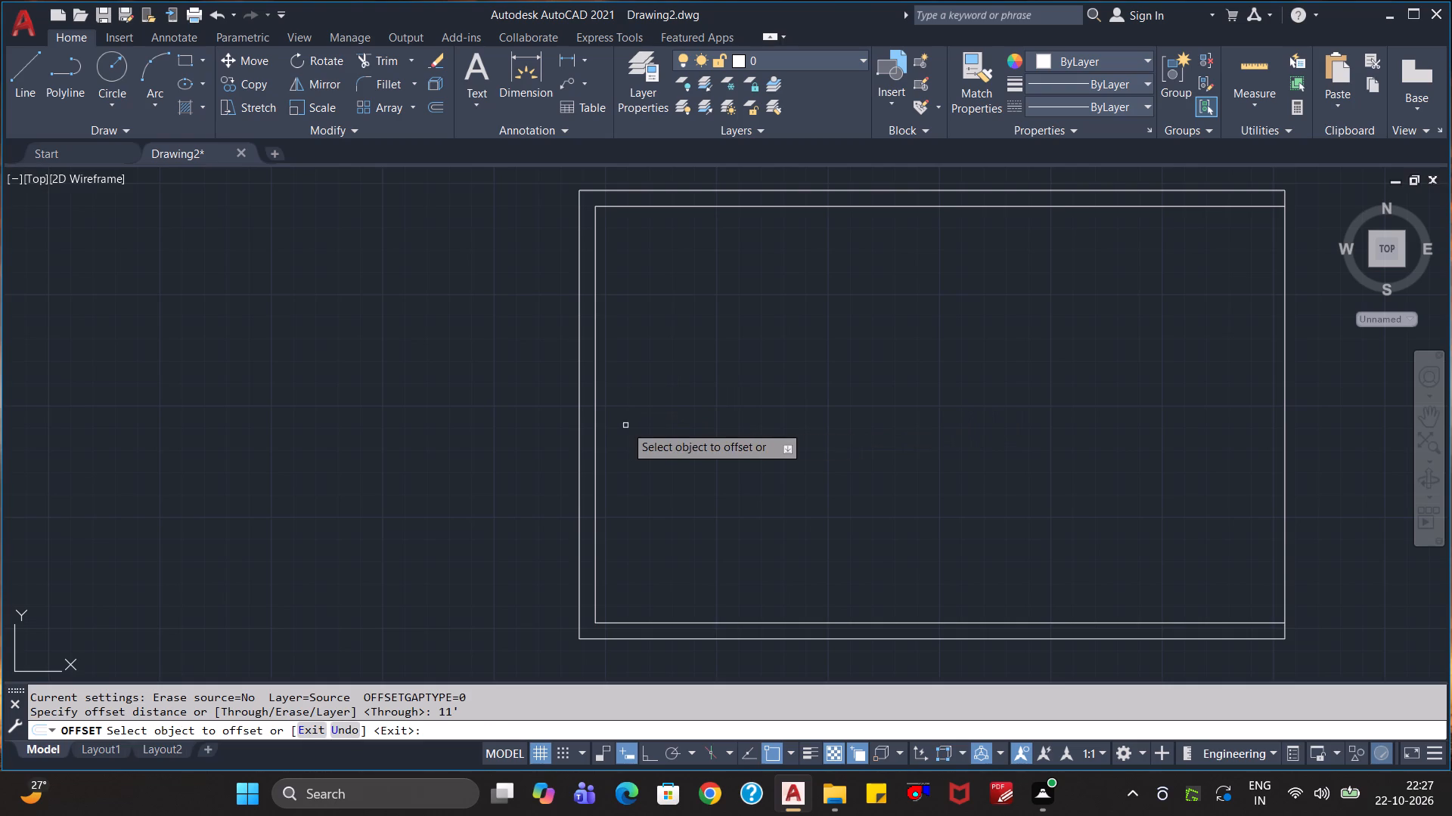
click(595, 440)
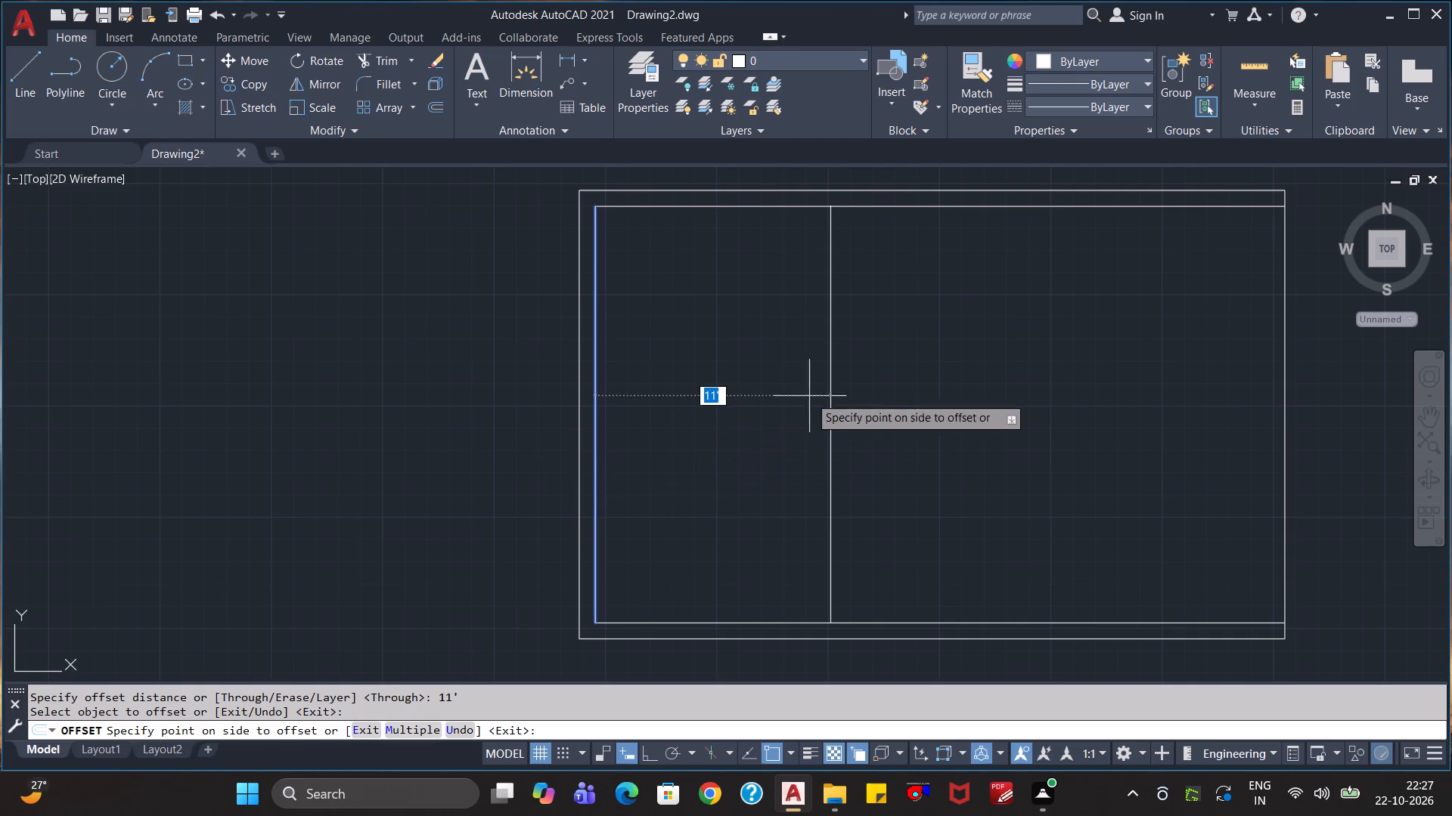
click(833, 398)
click(831, 411)
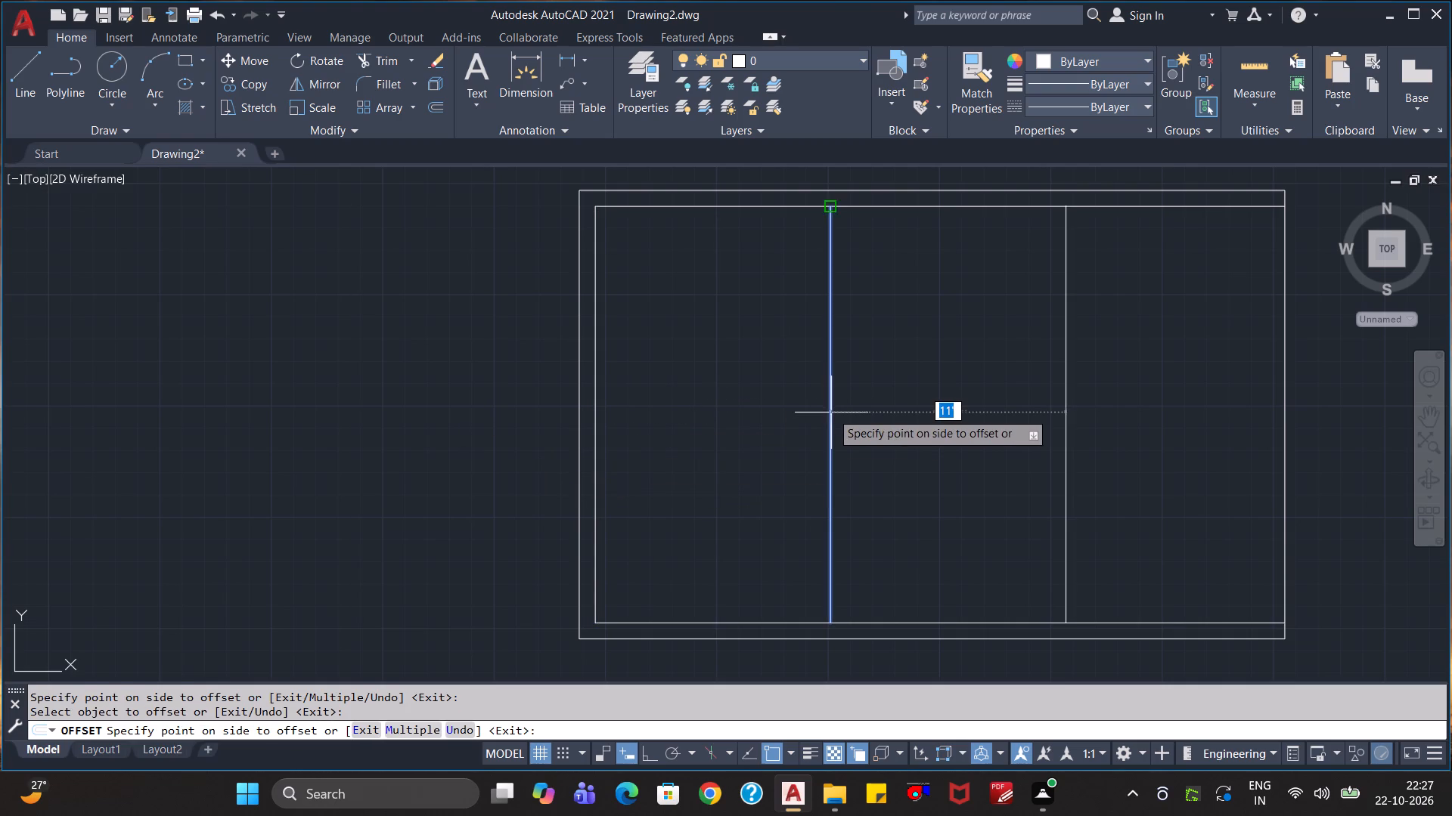
key(4)
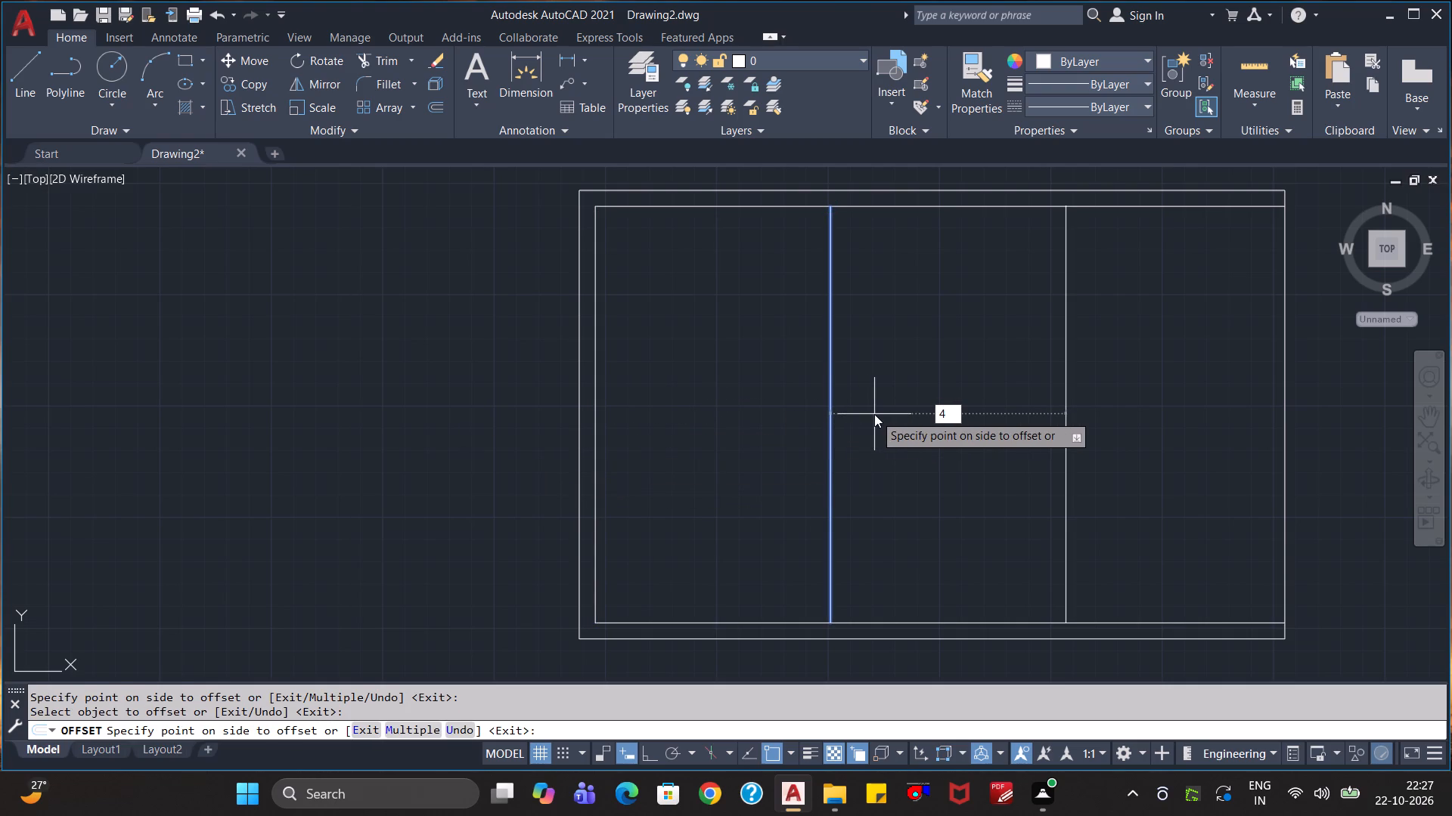
text(.5")
key(Return)
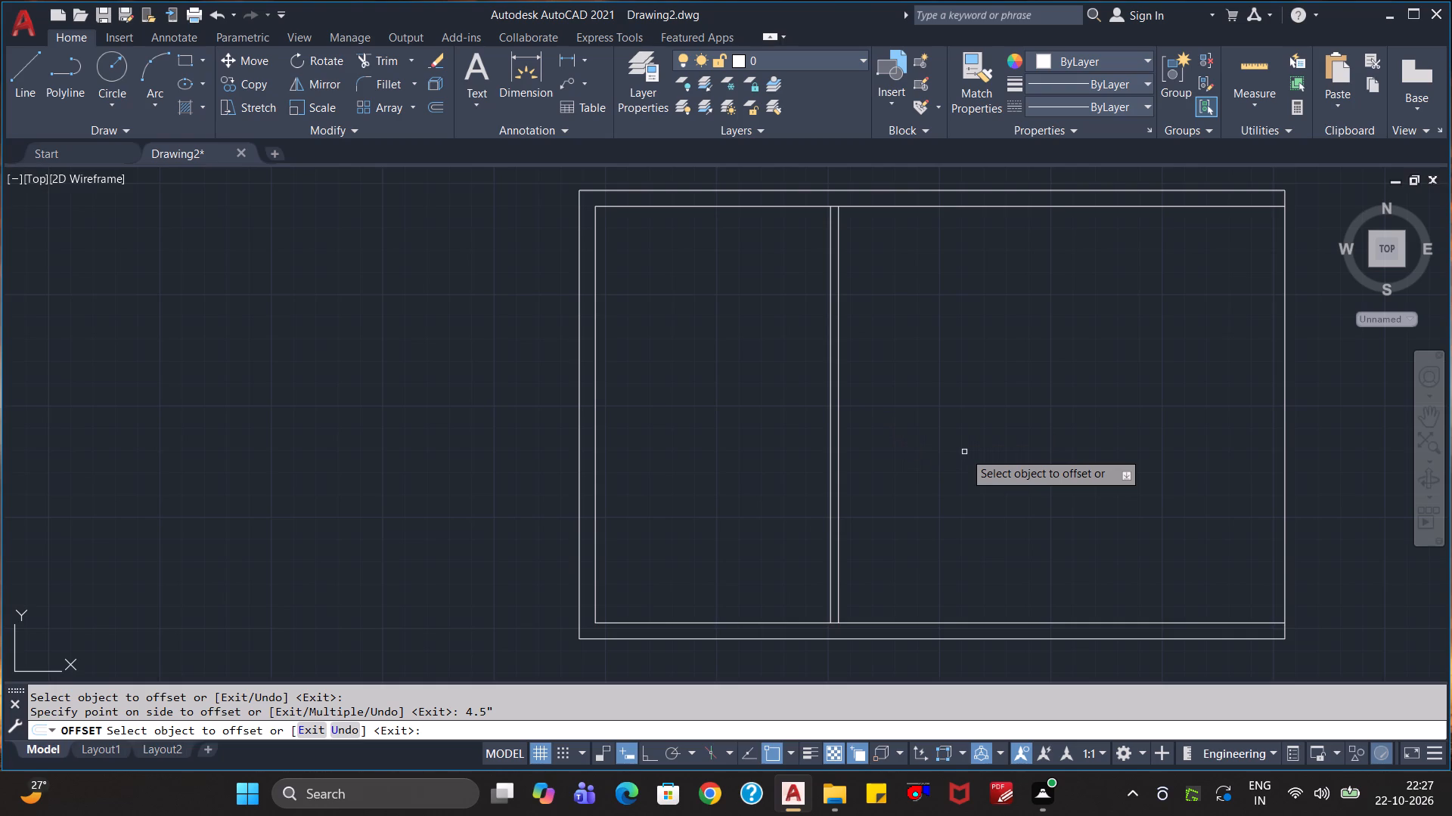
Create a second vertical partition 4'4" to the right of the first partition's right line, with a 4.5" thickness.
click(839, 314)
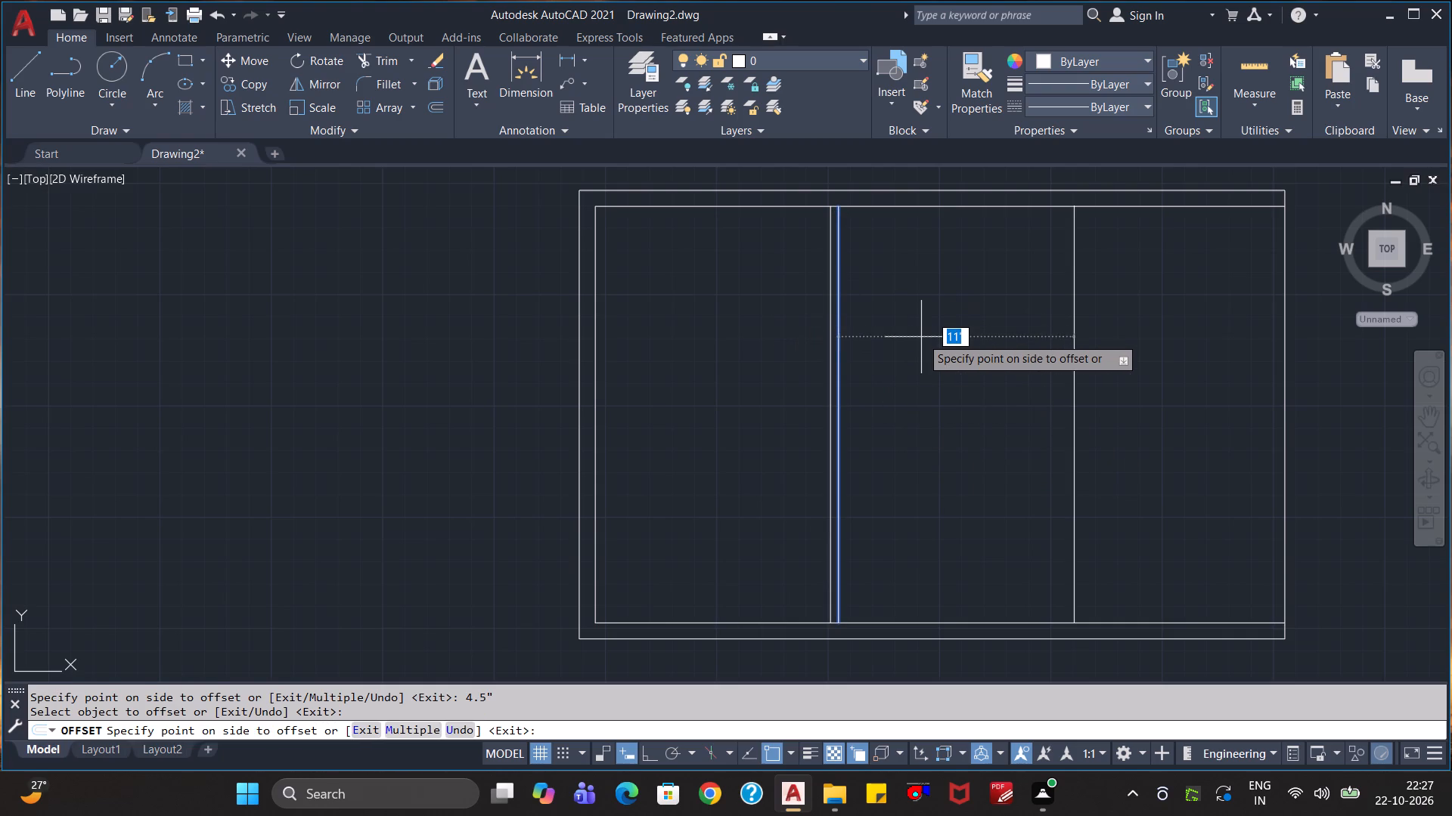
text(4')
text(4")
key(Return)
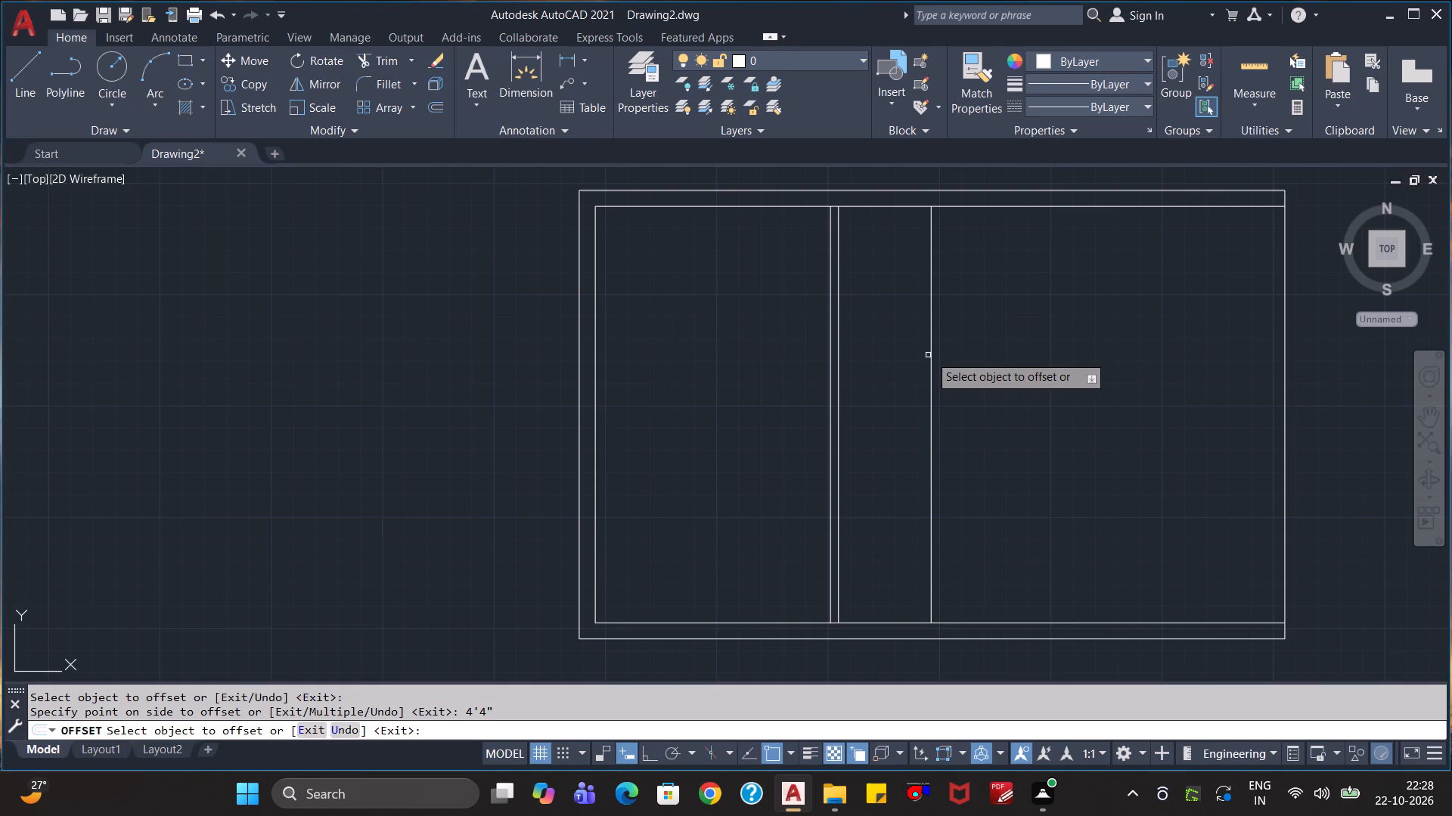
click(931, 355)
text(4.5")
key(Return)
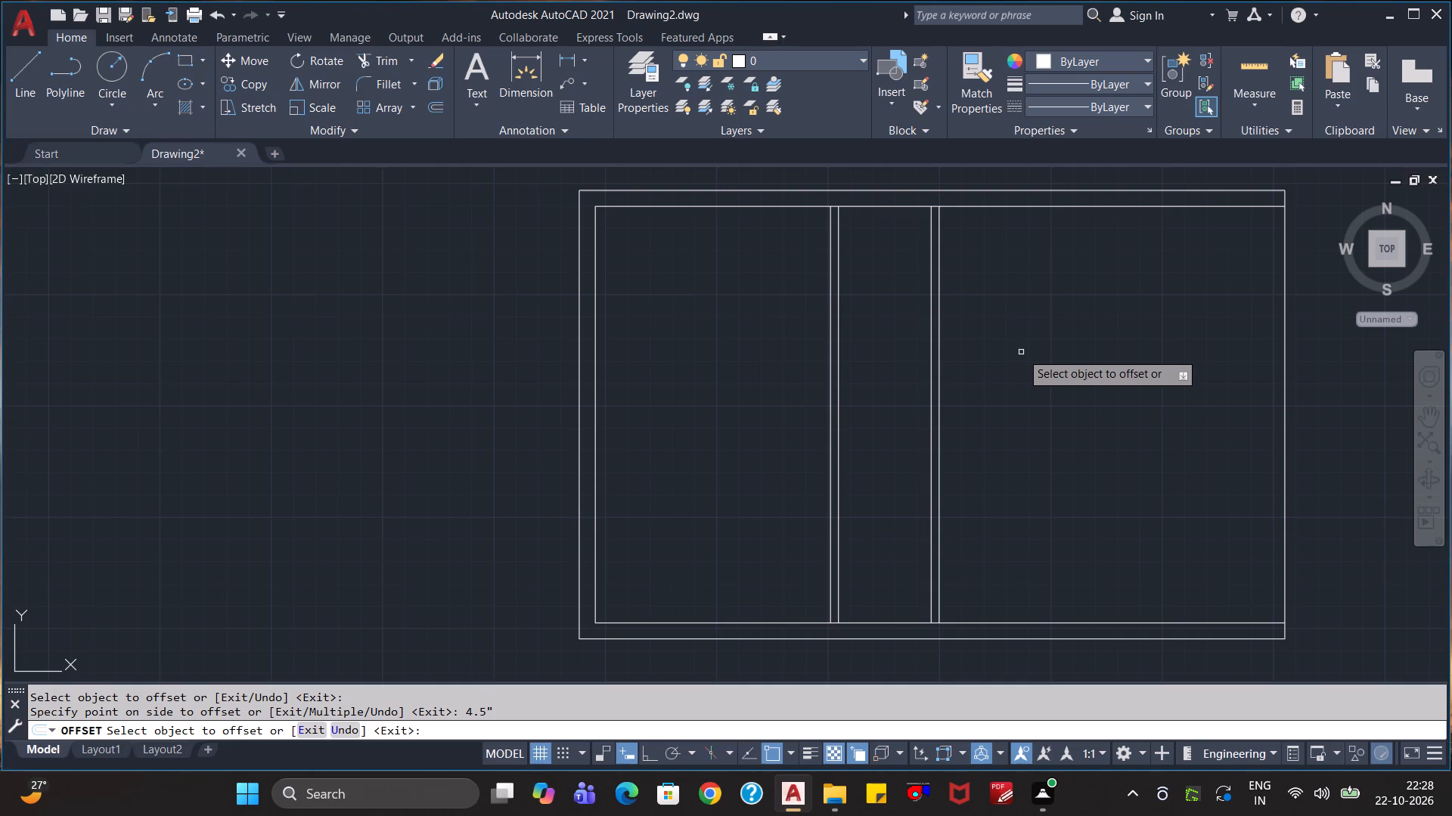
Create a third vertical wall 9'4" to the right of the second partition's right line, with a 9" thickness.
click(941, 348)
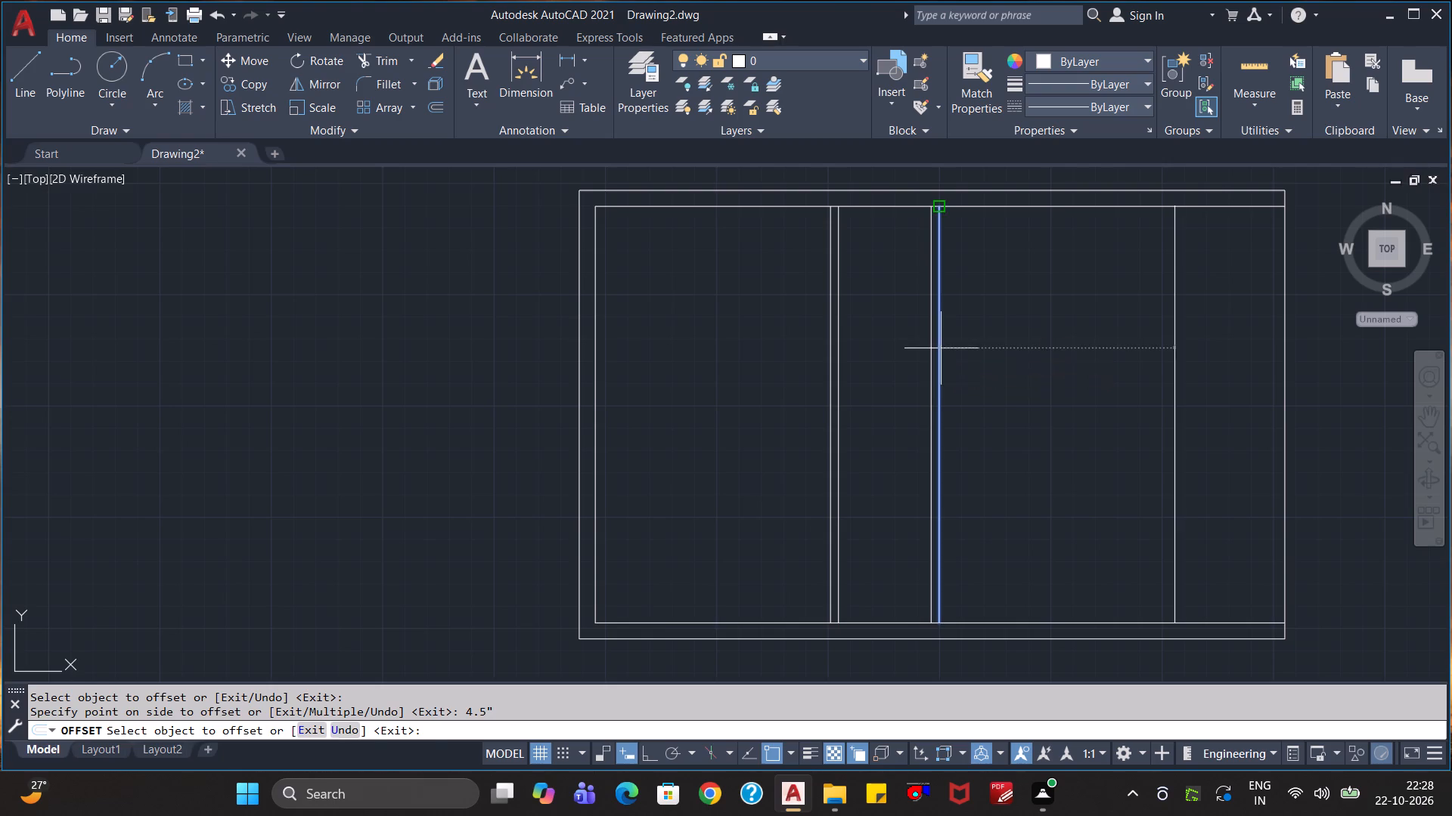
text(9')
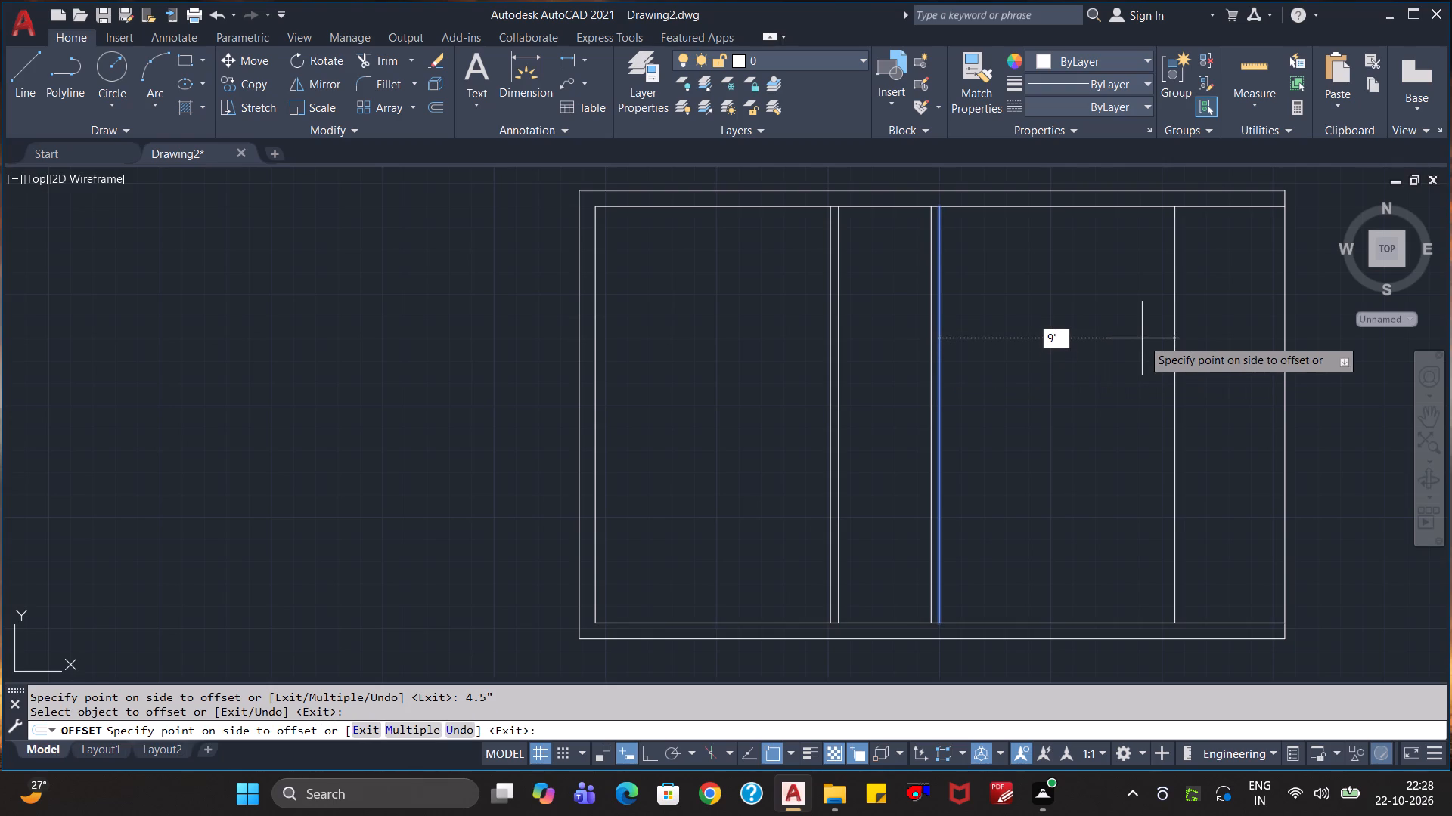
text(4")
key(Return)
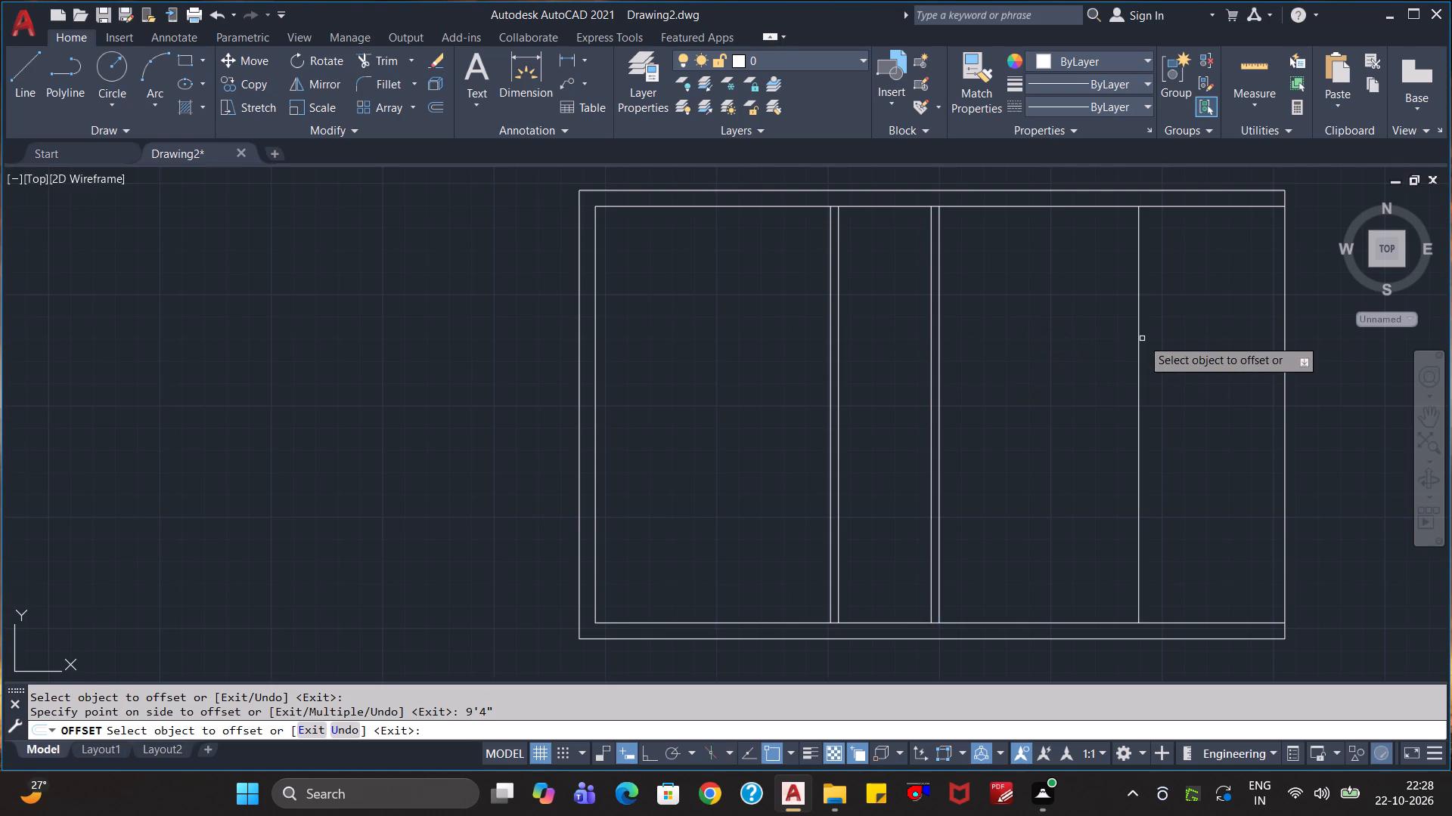
click(1137, 344)
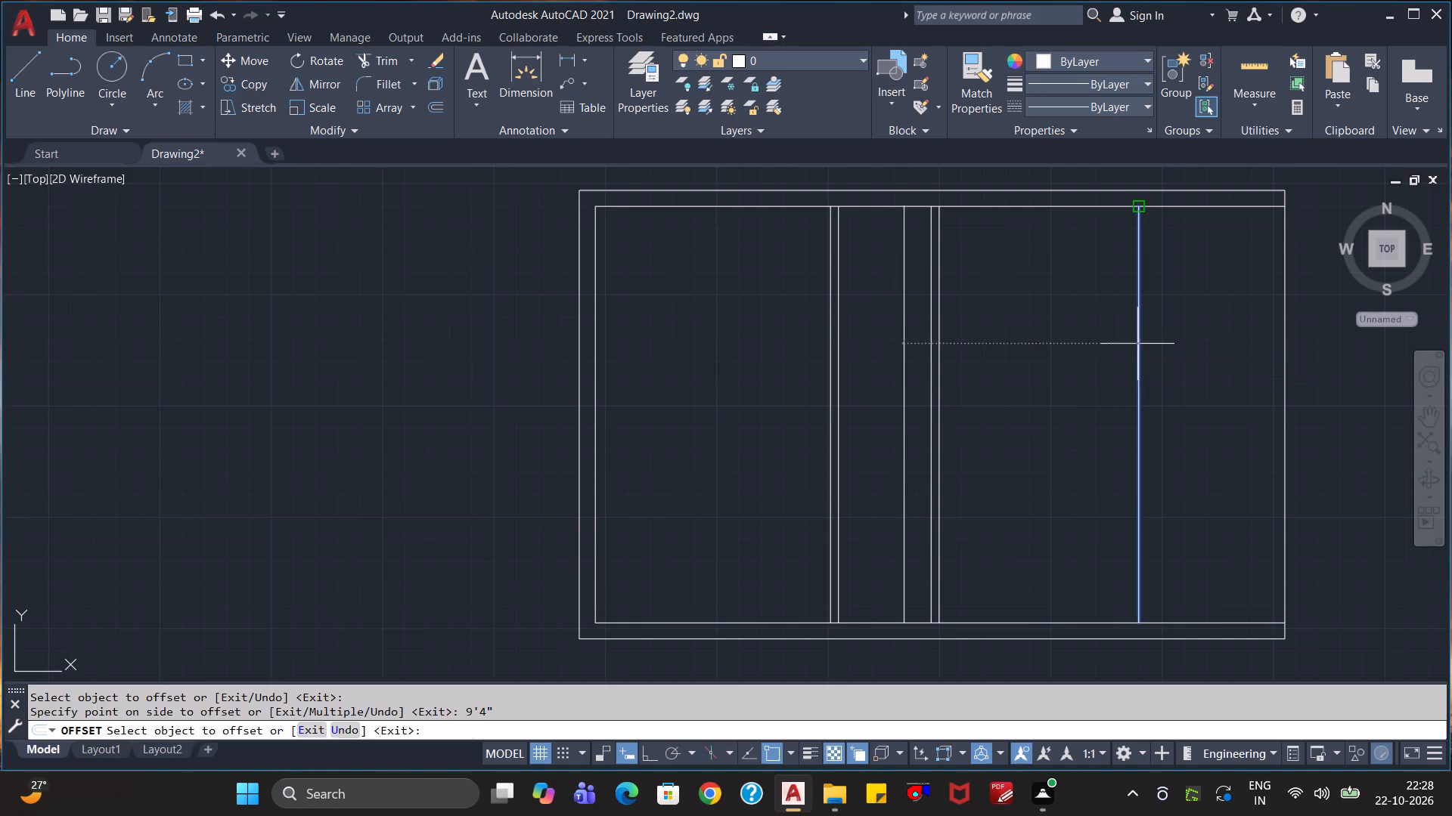
text(9")
key(Return)
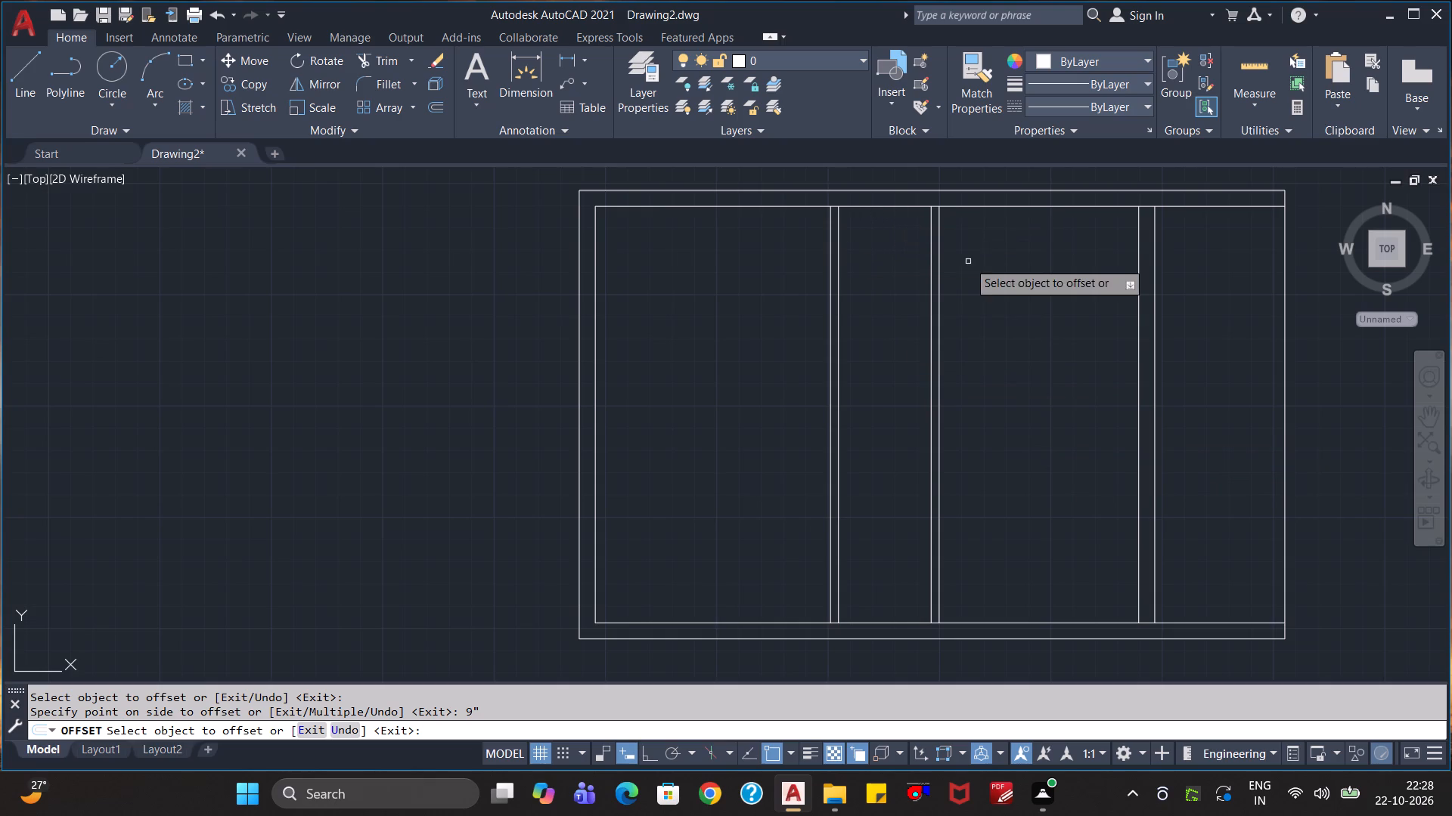
Create a horizontal partition by offsetting the top wall's inner line 4'7" downward, with a 4.5" thickness.
click(891, 207)
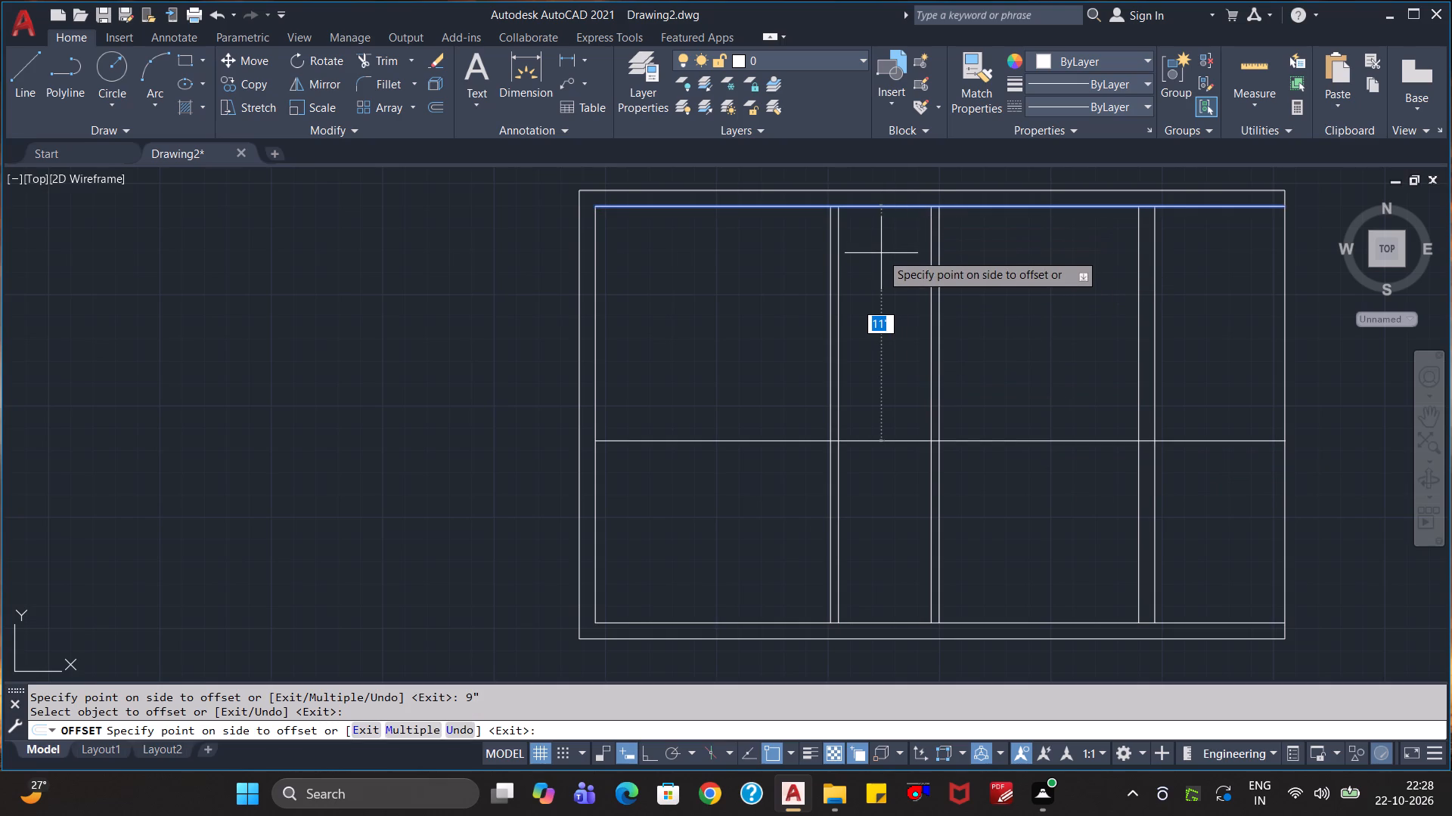
text(4')
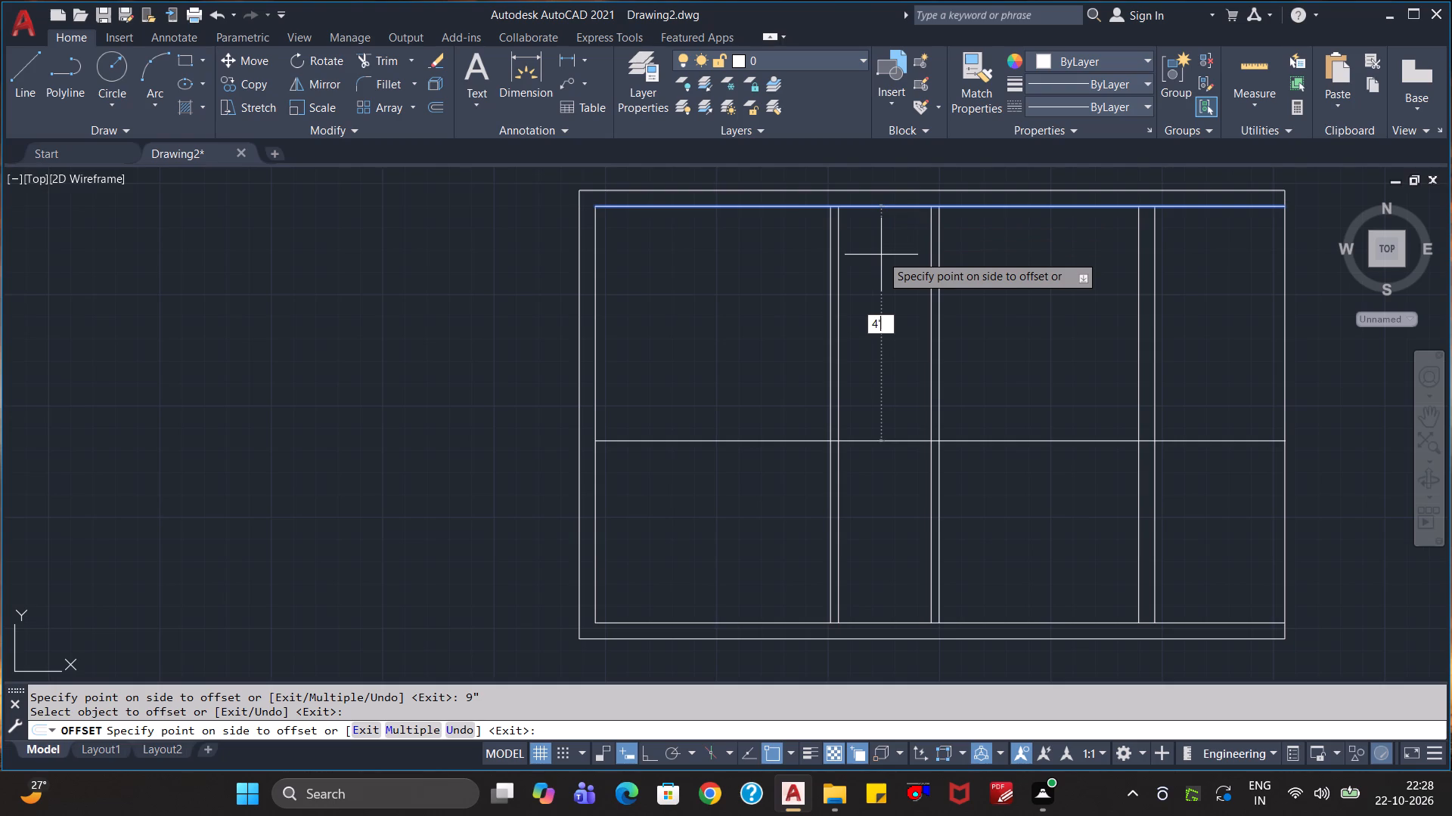
key(7)
key(shift+quotedbl)
key(Return)
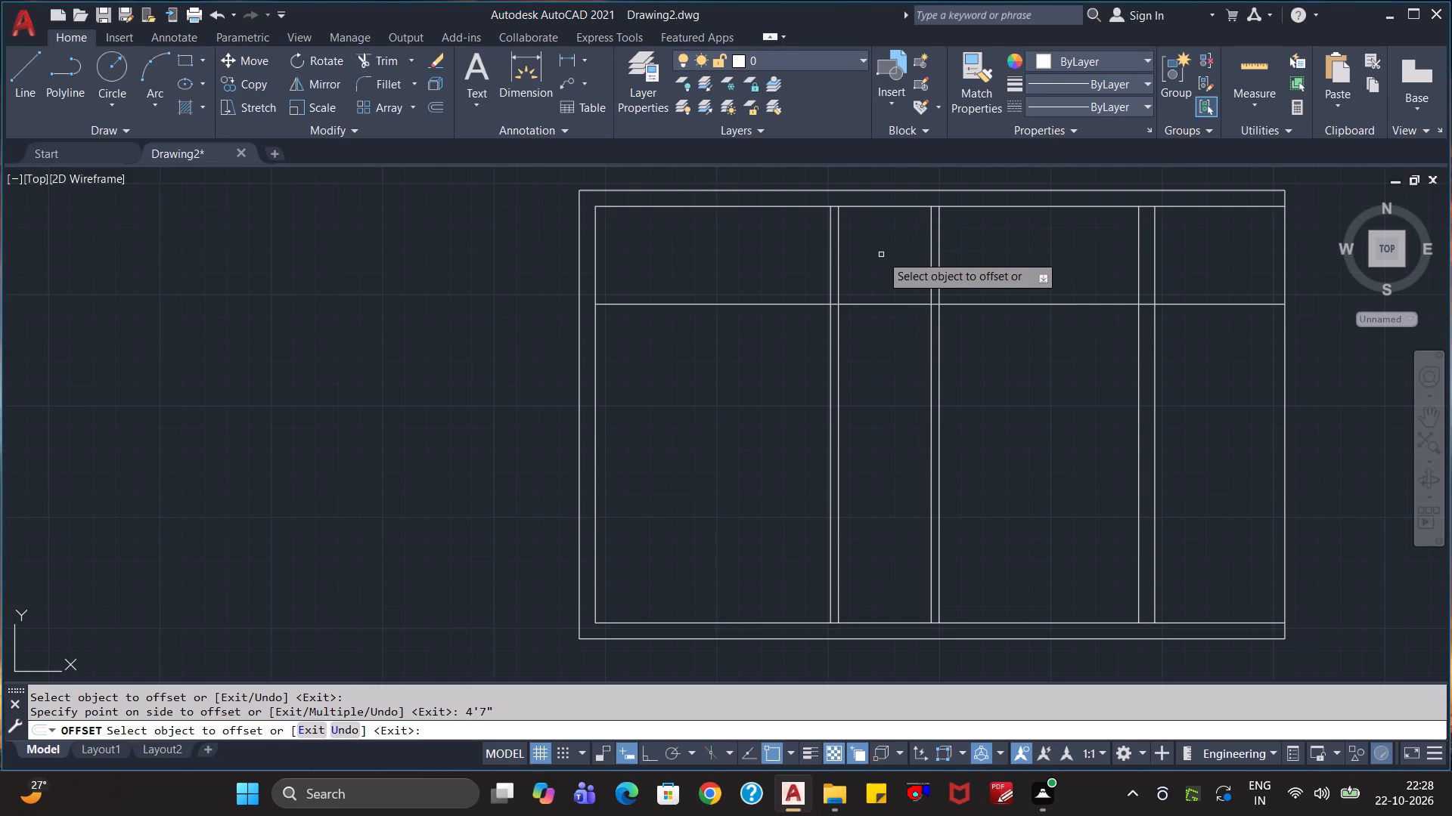
click(880, 306)
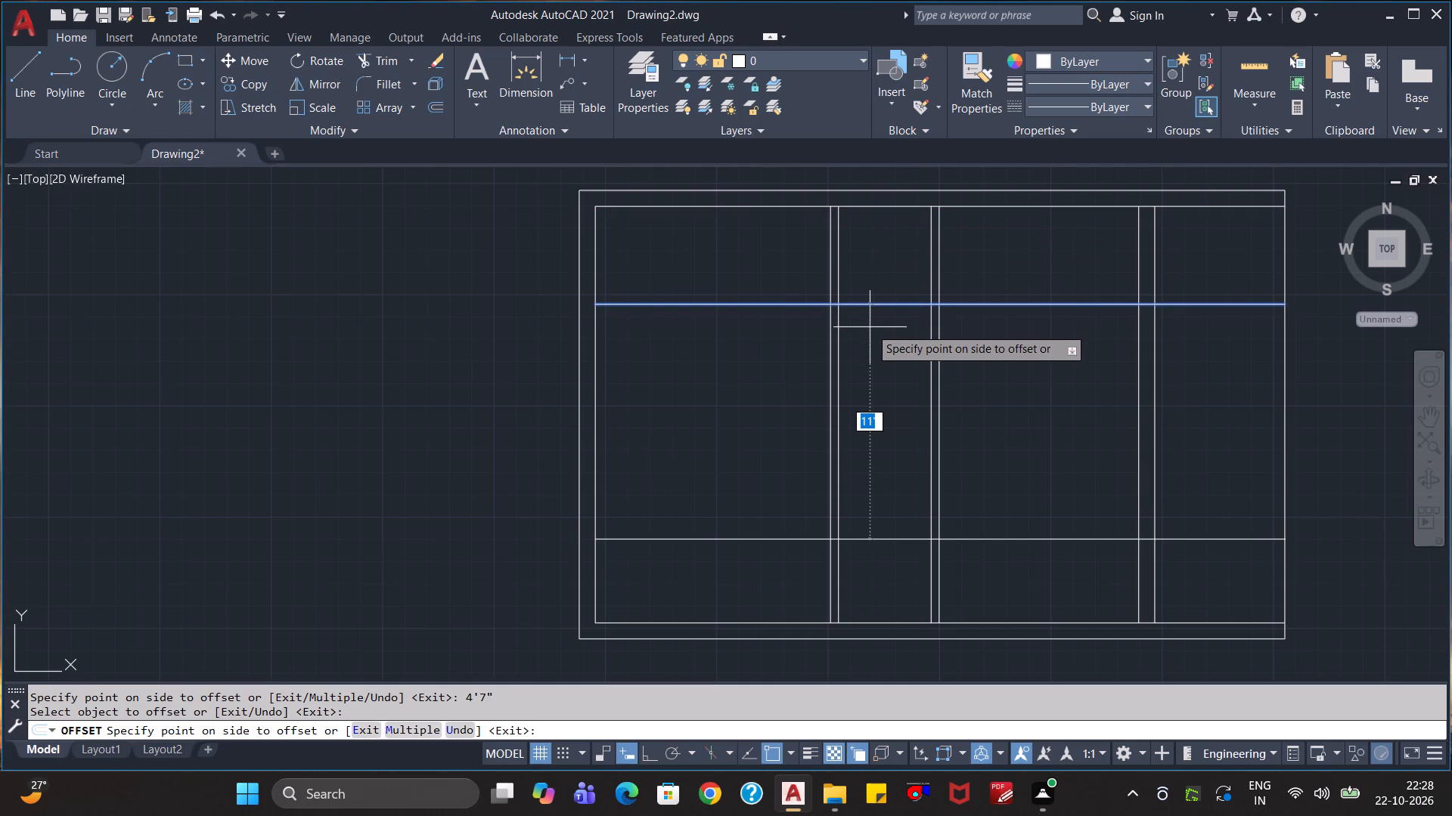
text(4.5")
key(Return)
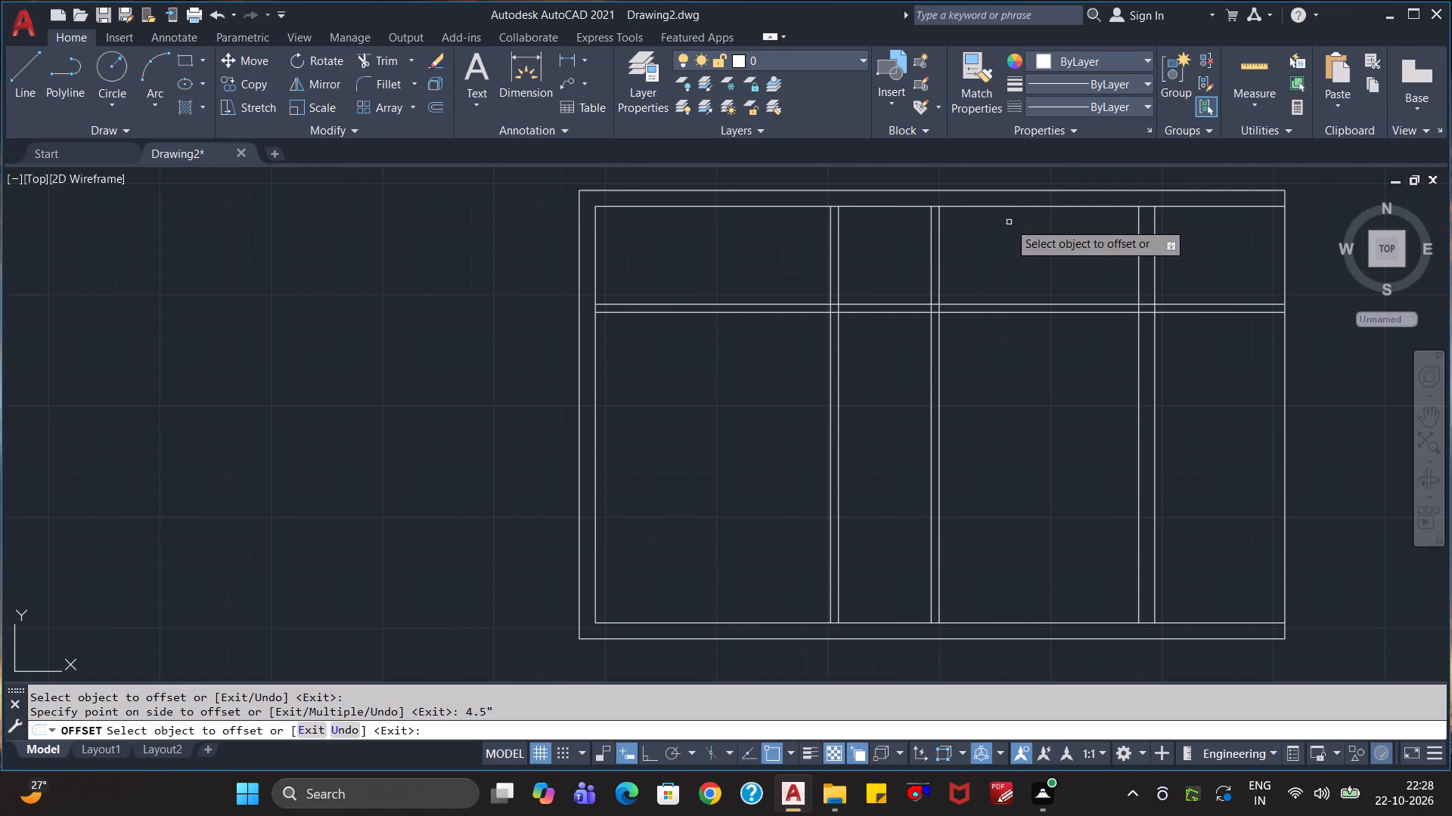
Create a second horizontal partition 8'7" below the top wall's inner line, with a 4.5" thickness.
click(1048, 206)
text(8')
key(7)
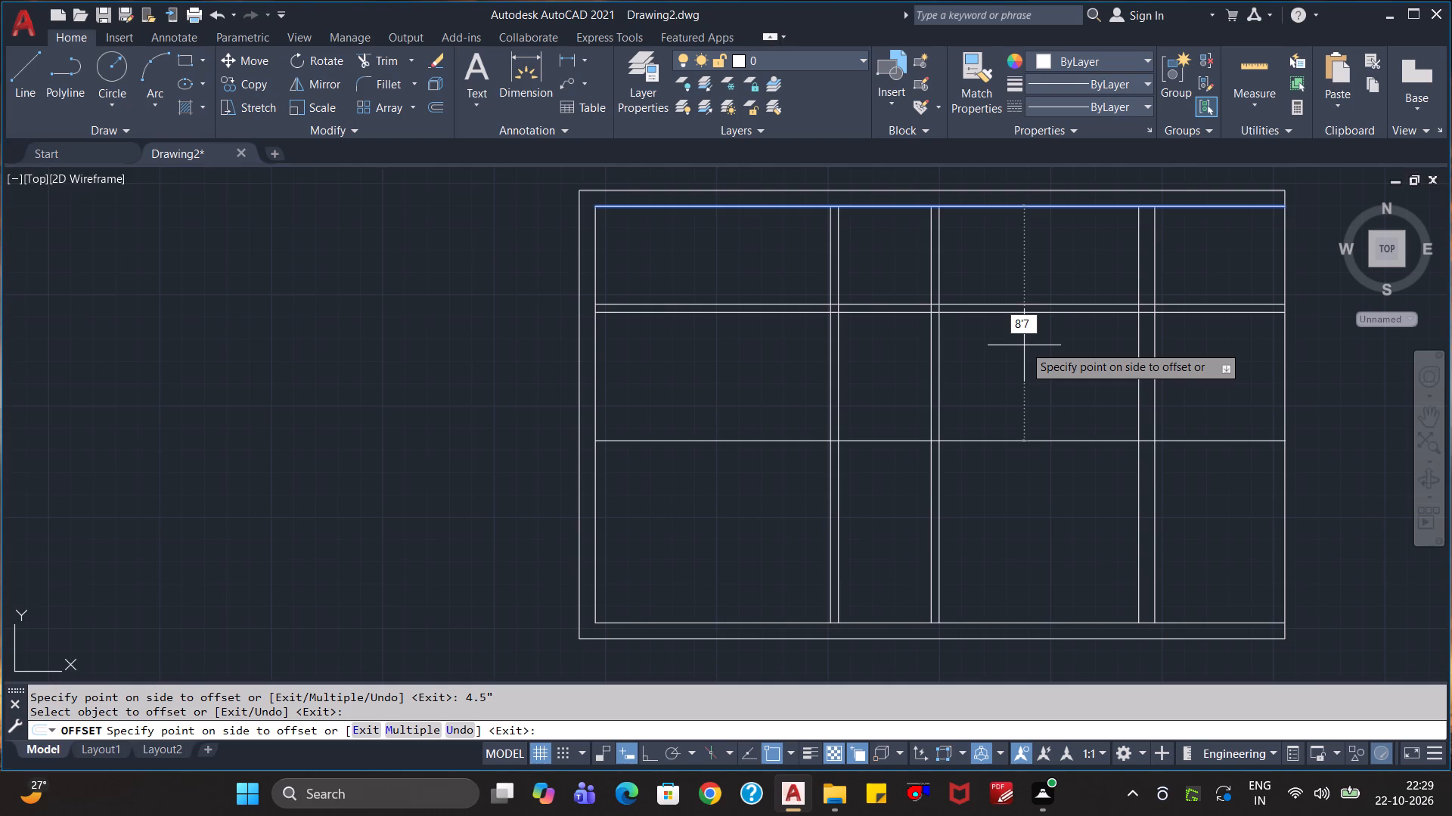
key(shift+quotedbl)
key(Return)
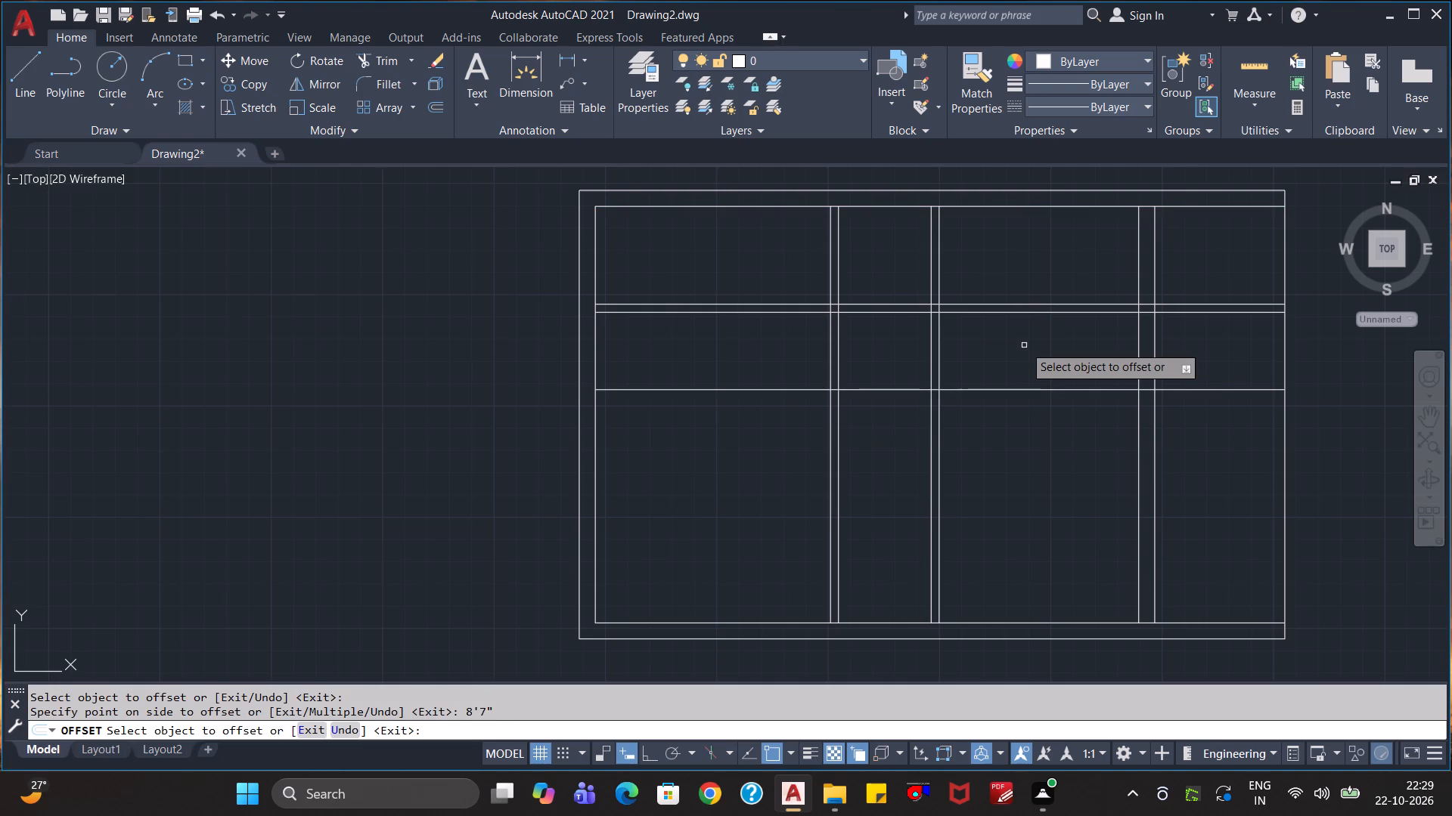
click(1019, 390)
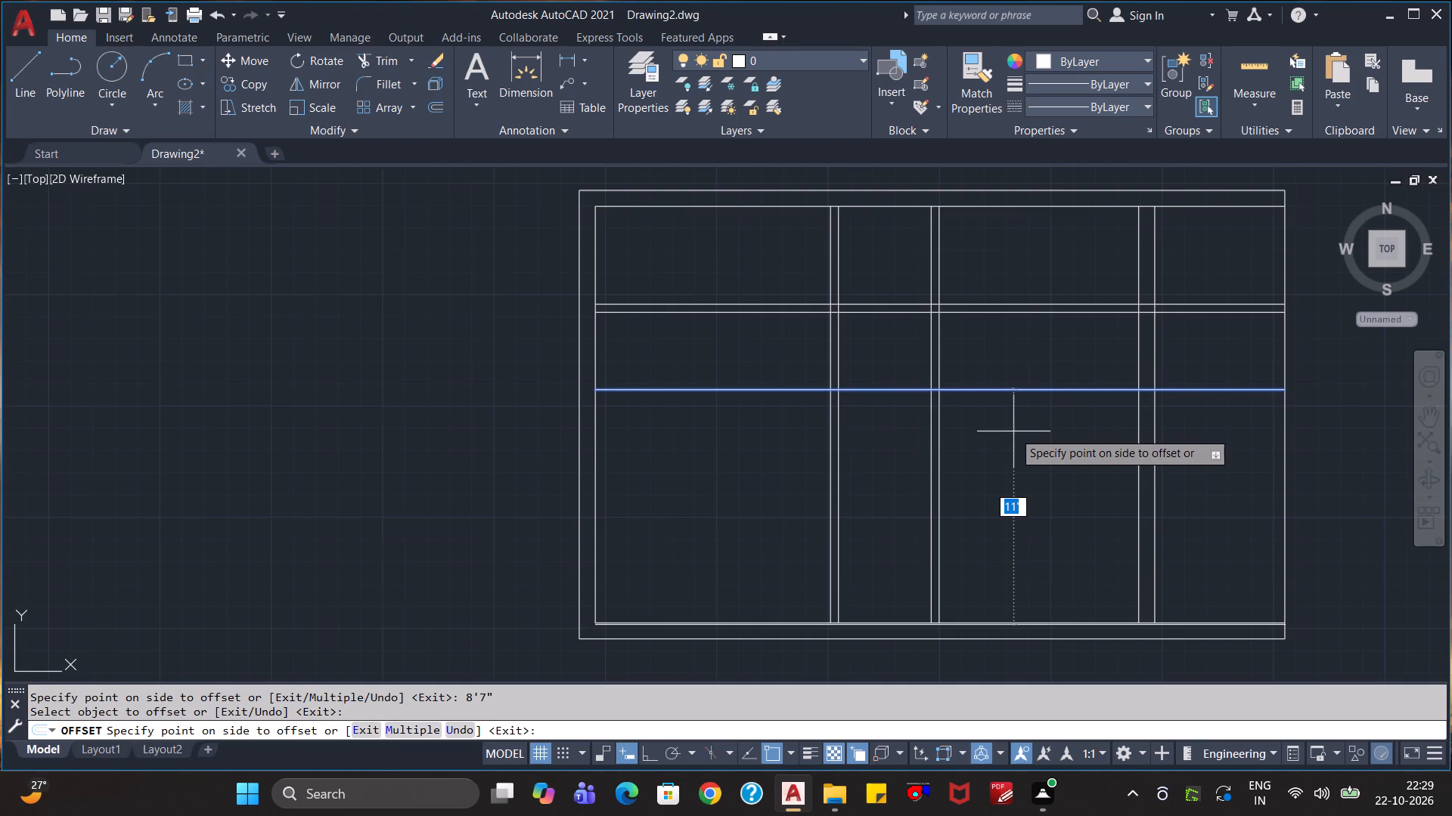
text(4.5")
key(Return)
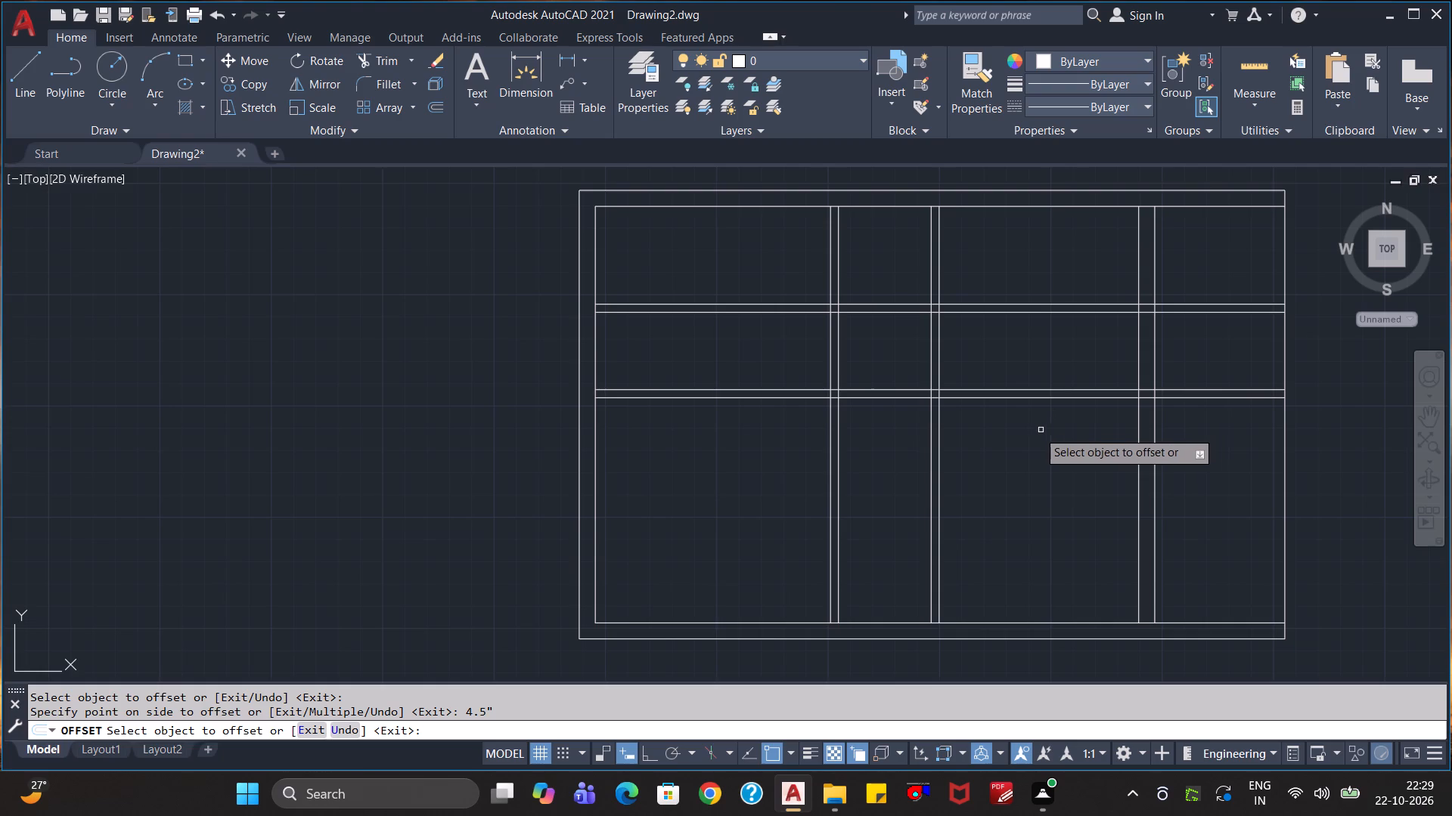
Measure the clear width and height of the room below the lower horizontal partition, between the second and third vertical walls.
click(1244, 70)
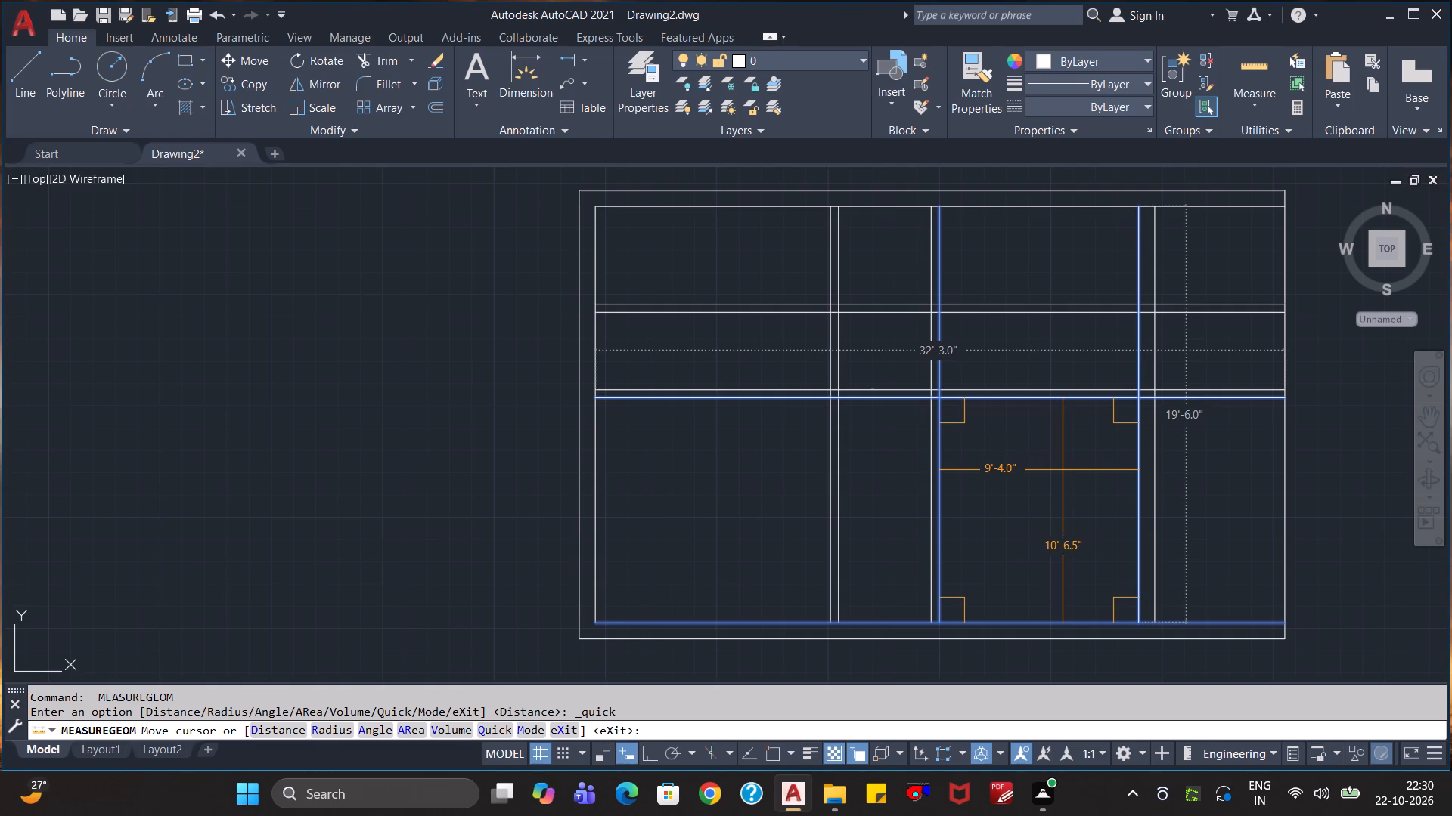
key(Escape)
key(Escape)
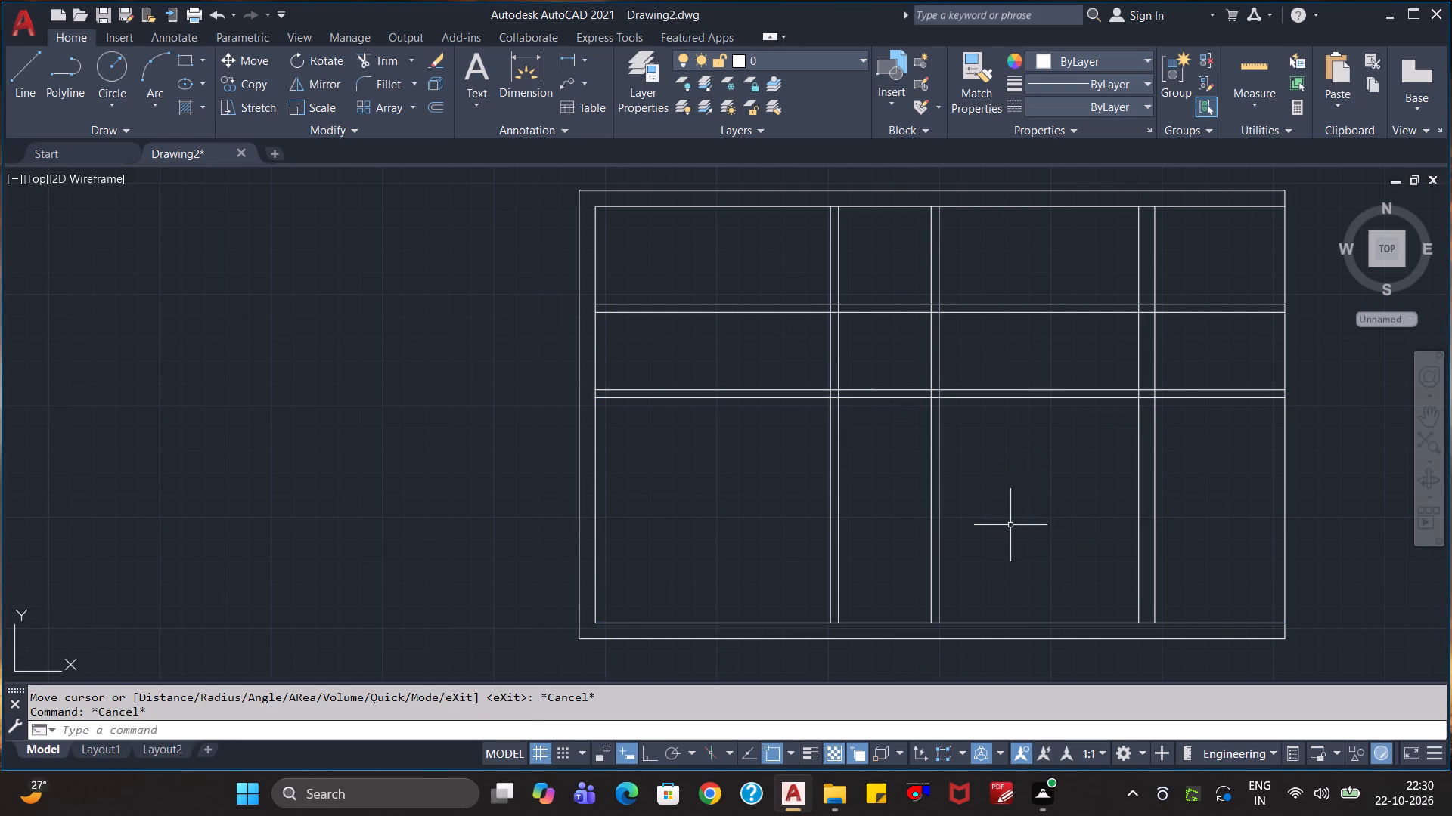
Trim the upper horizontal partition out of the first and third bays, and the lower one out of the narrow second bay.
key(t)
key(r)
key(Return)
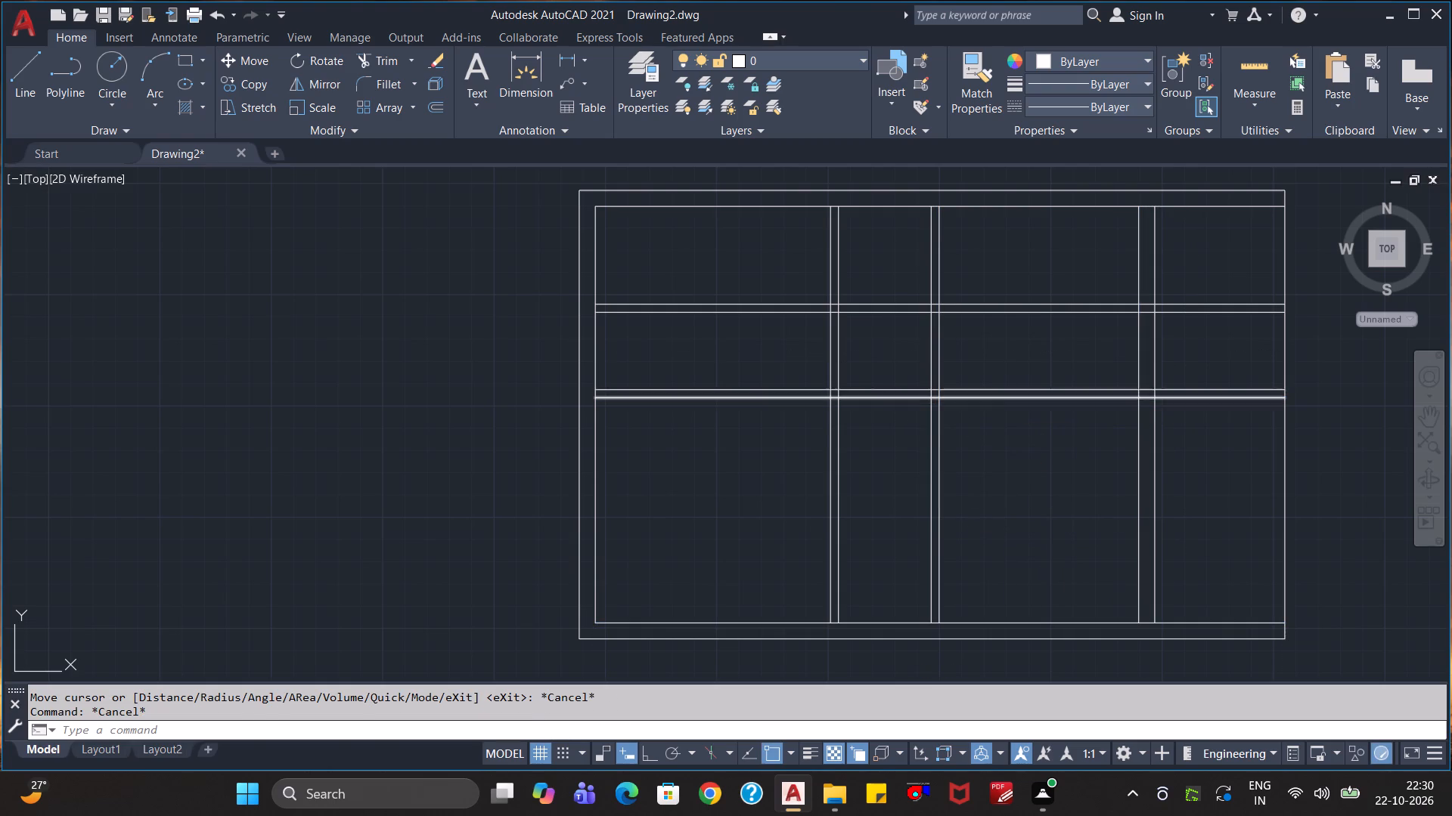
click(1054, 286)
click(1019, 340)
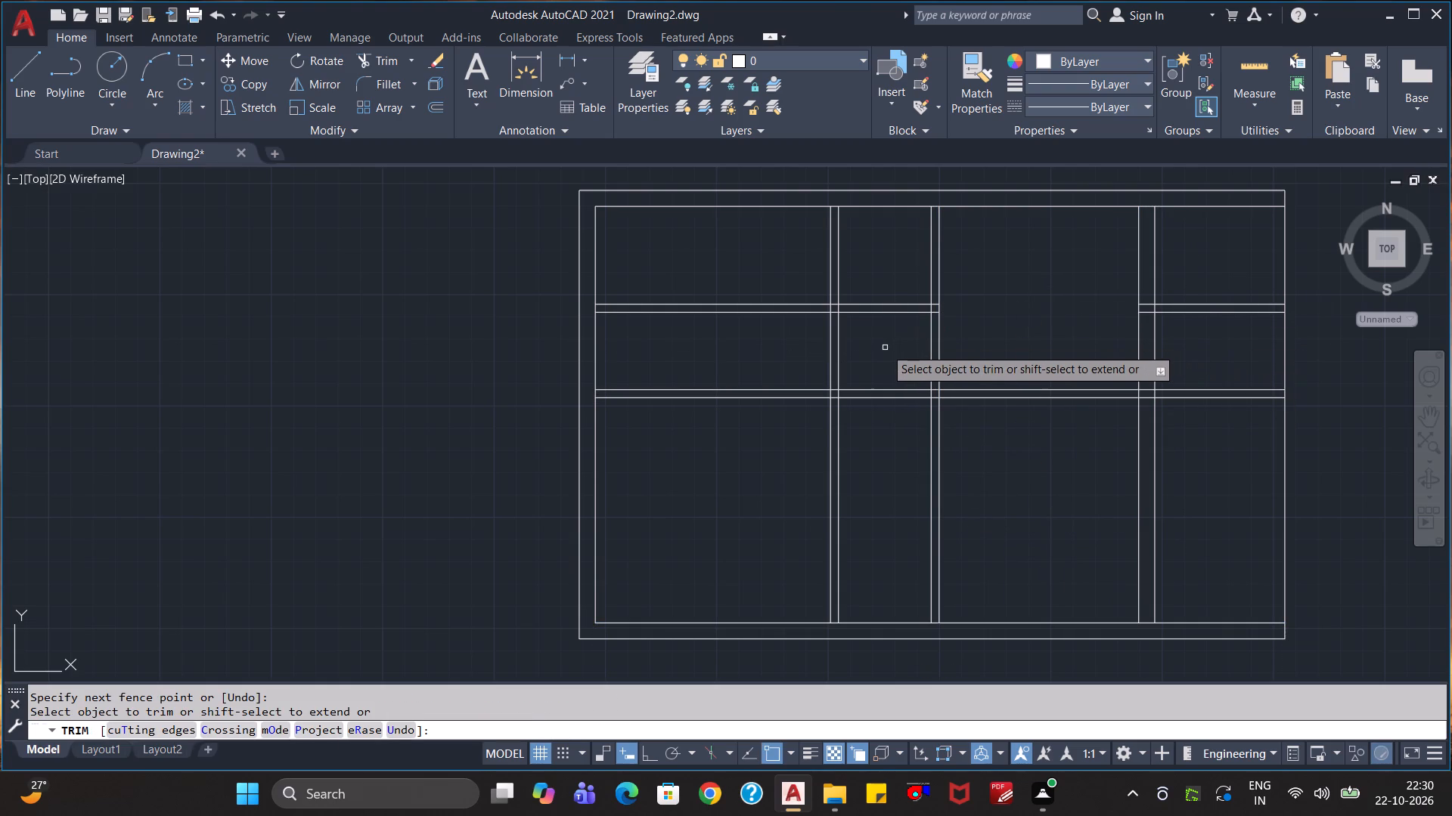
click(898, 359)
click(867, 433)
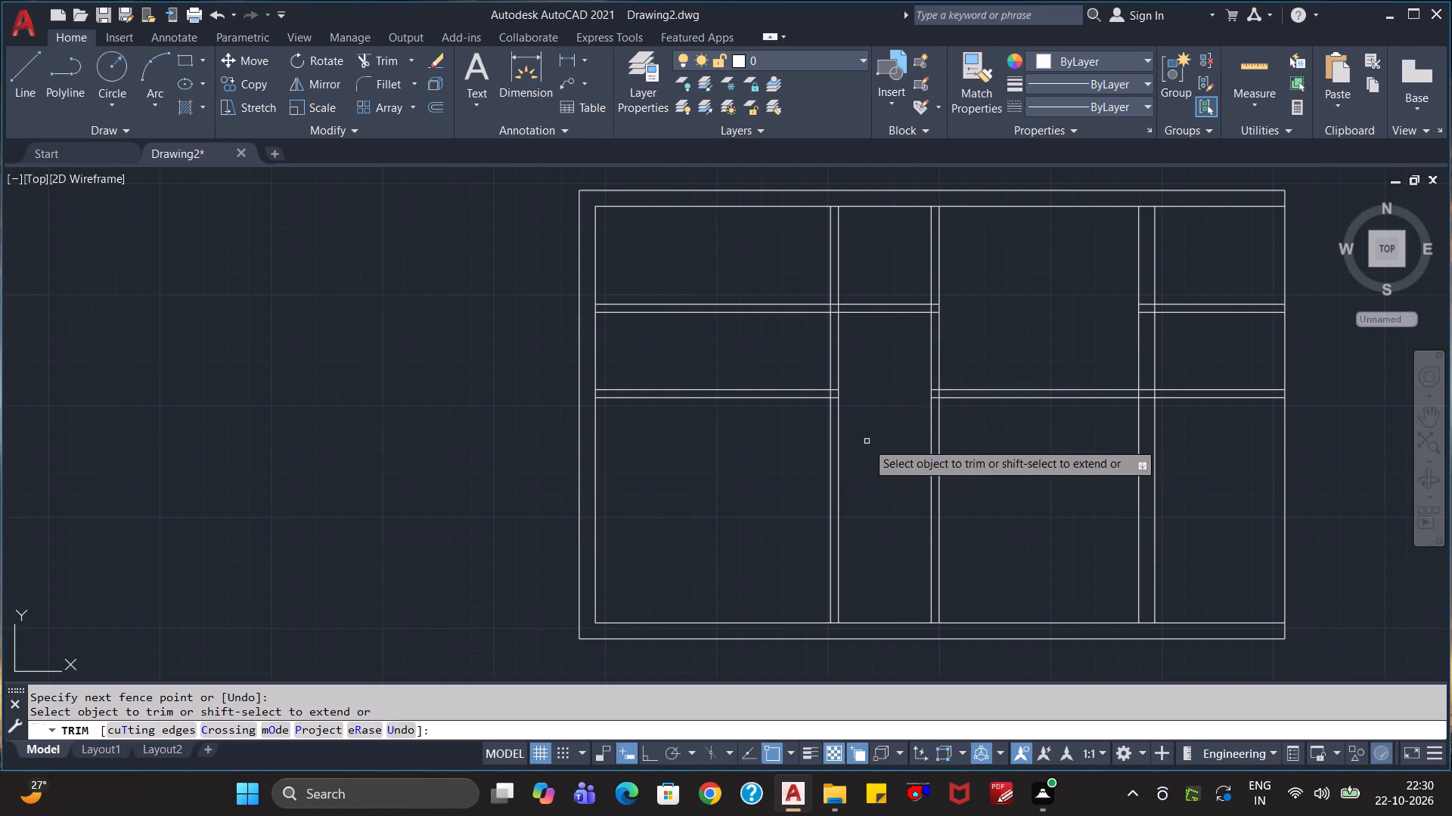
click(777, 349)
click(759, 270)
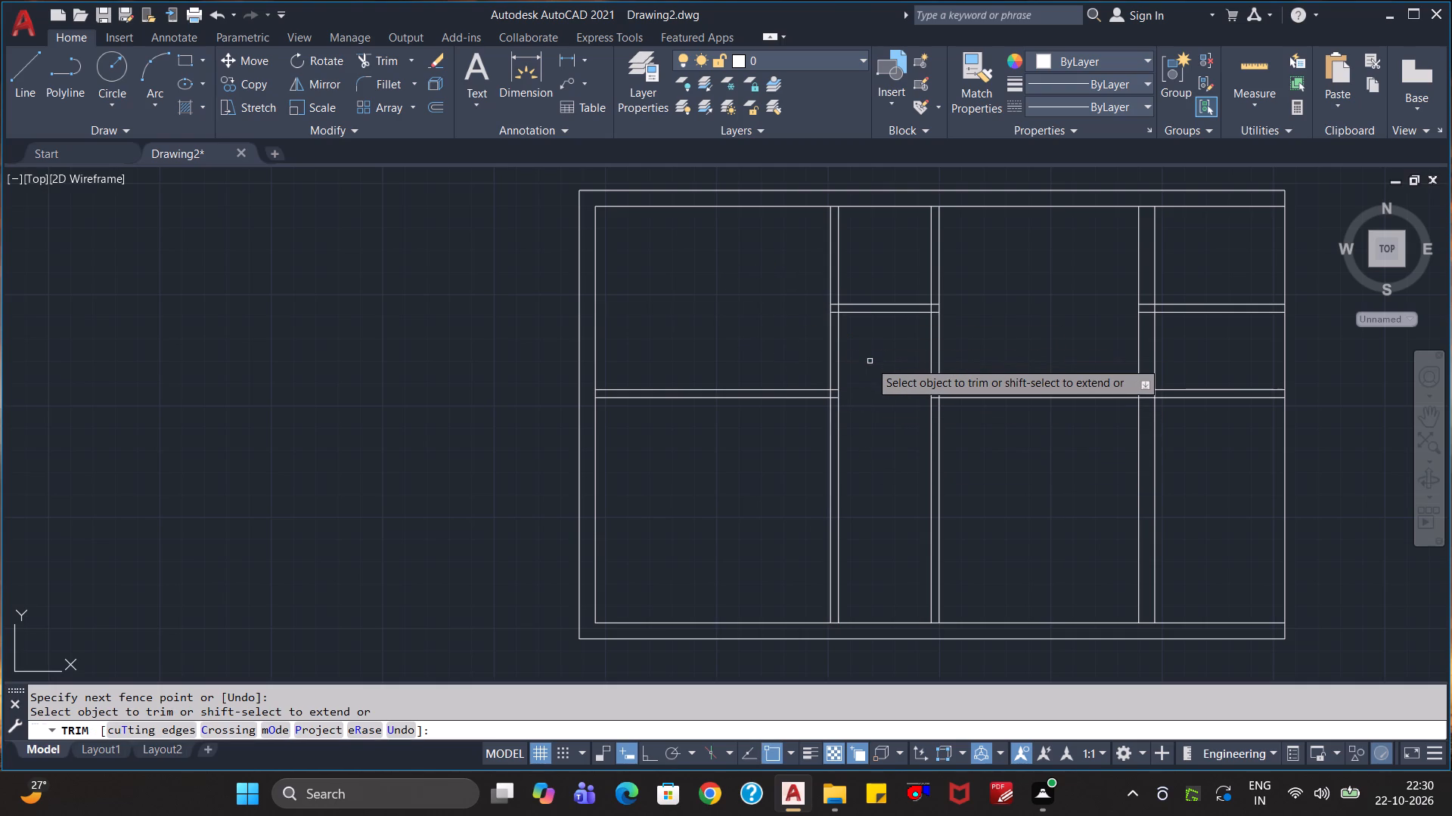
Trim the junctions of the lower horizontal partition with the first and second vertical partitions into clean open T-joints.
scroll(849, 390, up, 3)
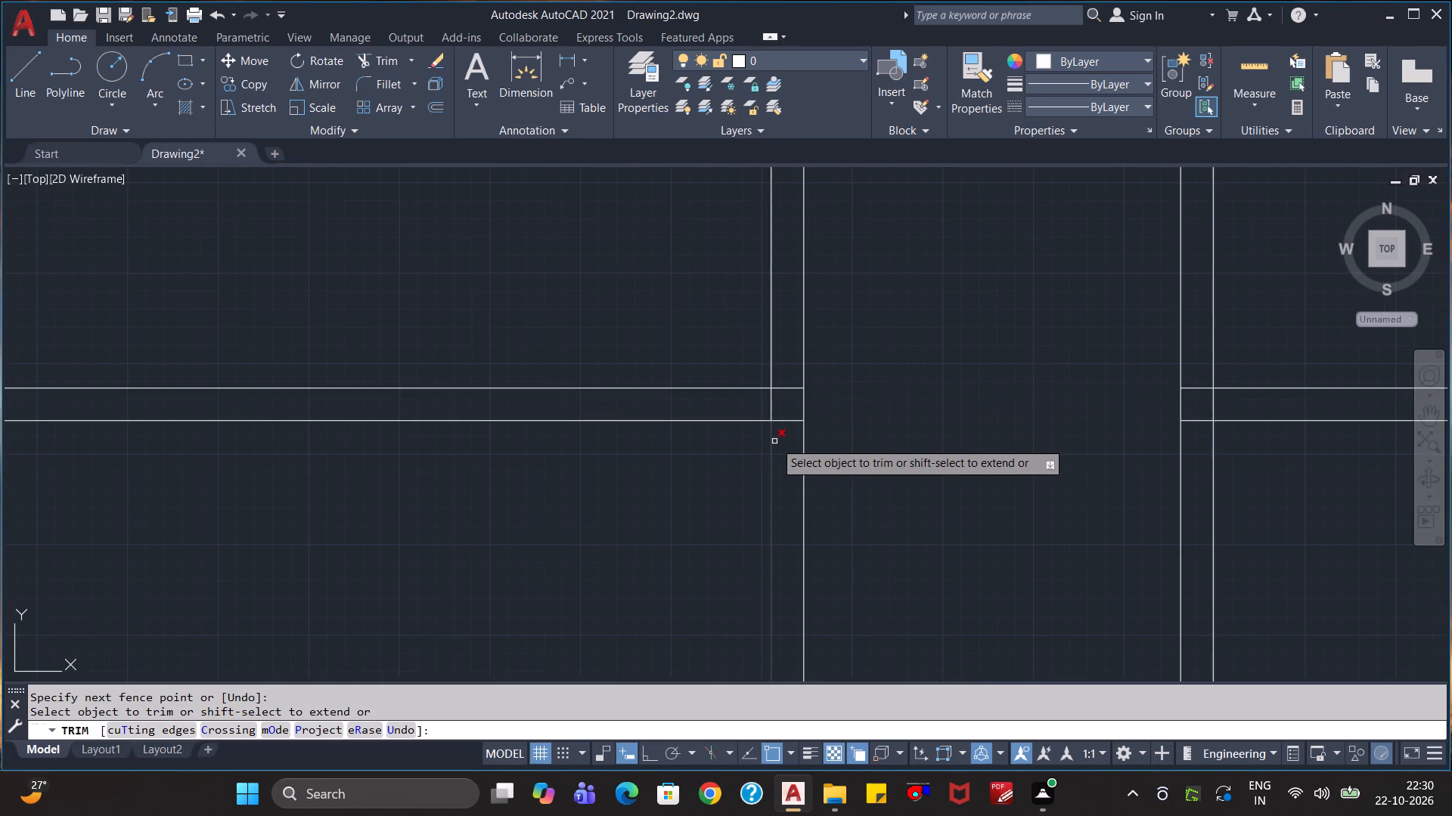
click(785, 433)
click(782, 376)
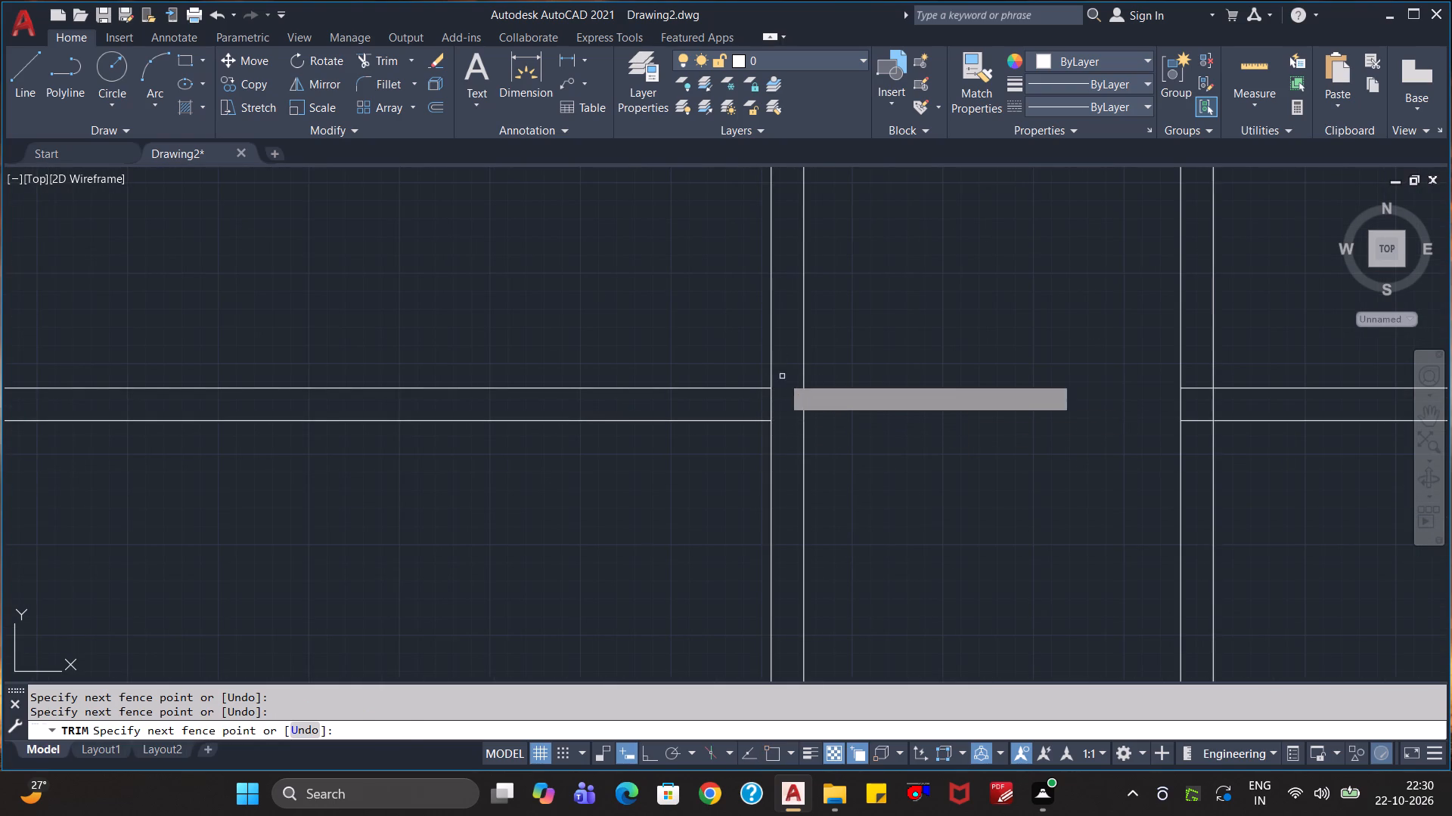
click(782, 410)
click(752, 405)
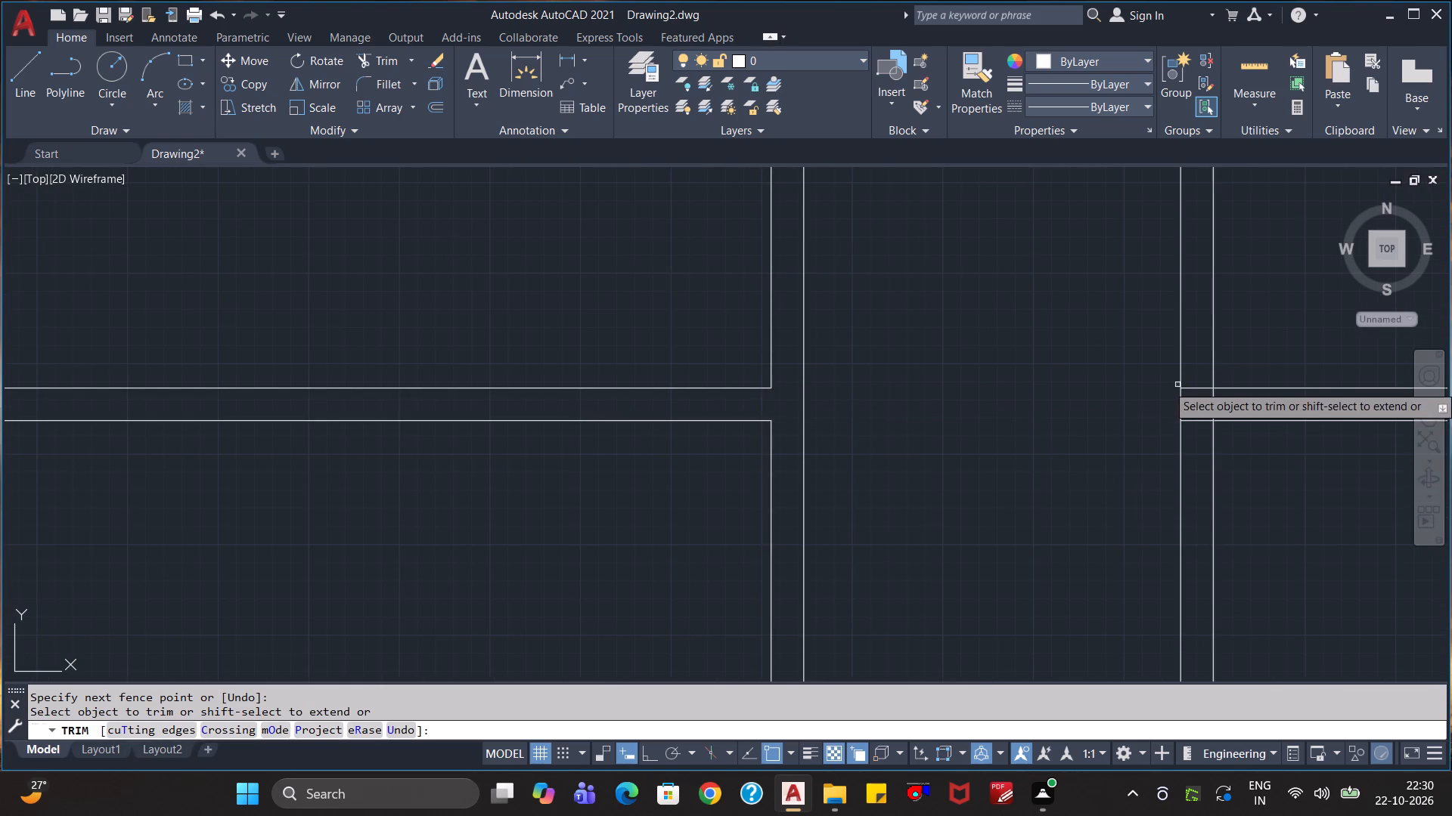
click(1199, 365)
click(1202, 459)
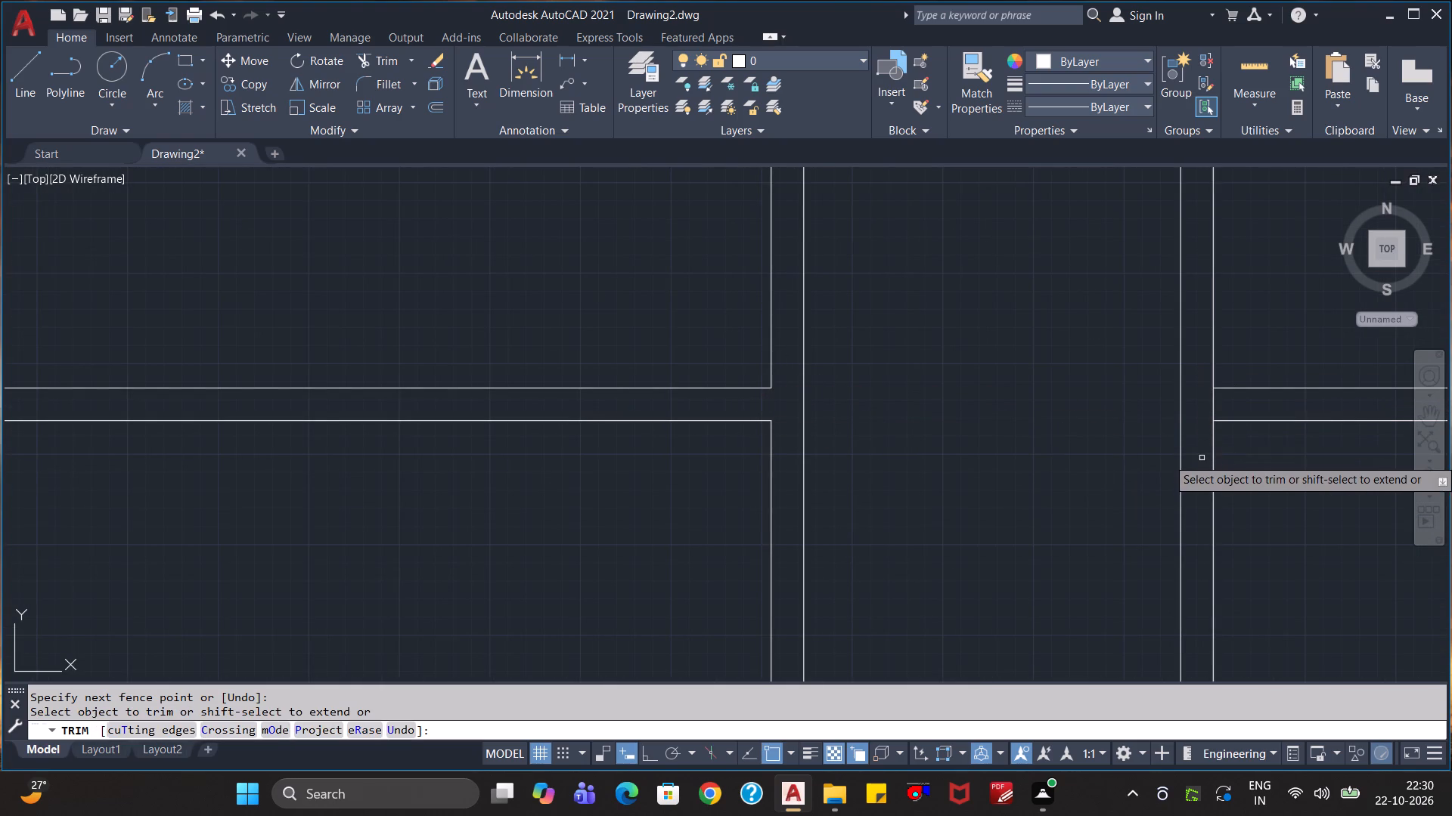
click(1201, 410)
click(1218, 405)
Trim both ends of the short upper horizontal partition into open T-joints with the first and second vertical partitions.
scroll(1128, 428, down, 2)
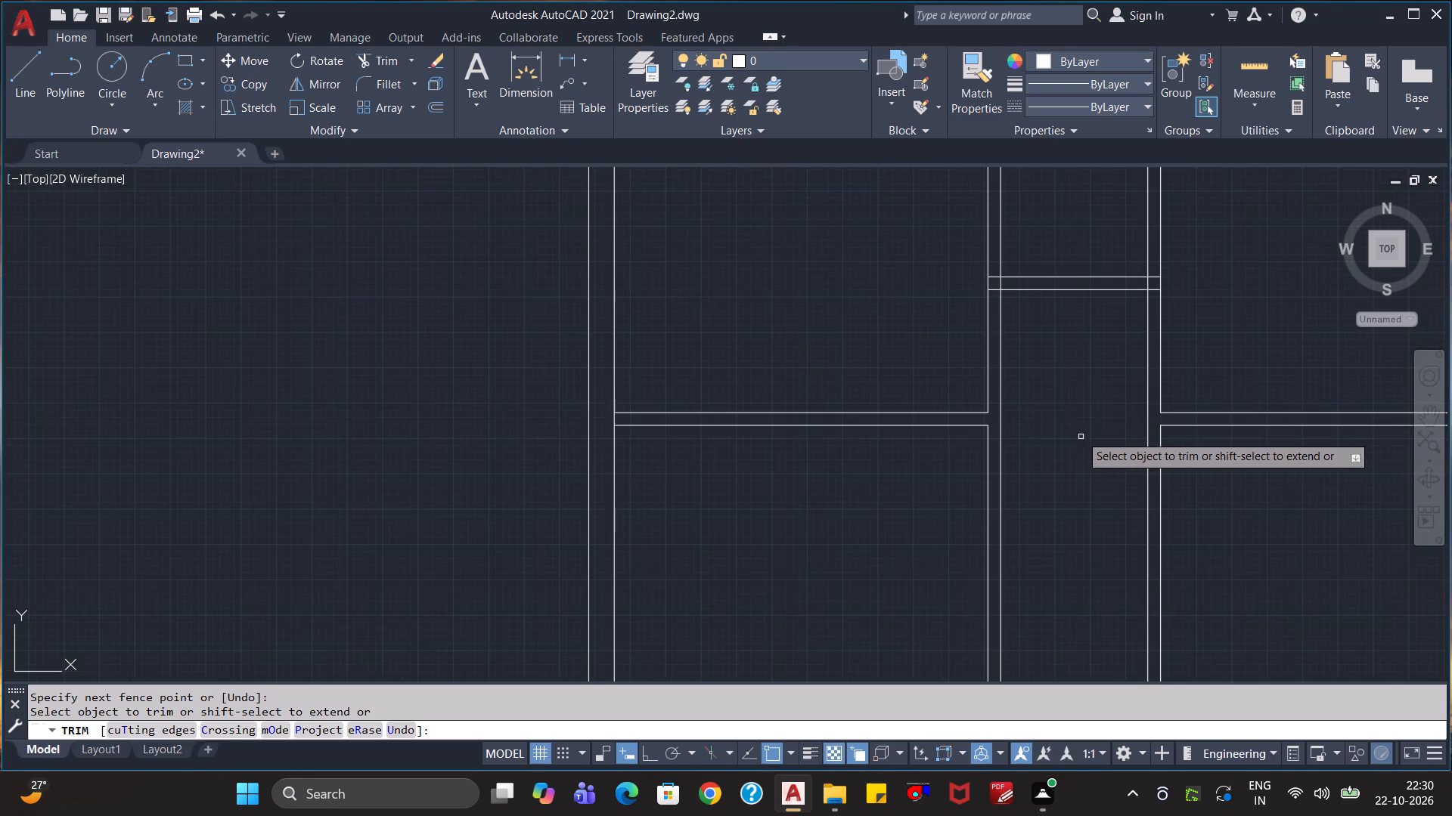
middle_drag(1074, 385, 1074, 511)
scroll(1033, 464, up, 1)
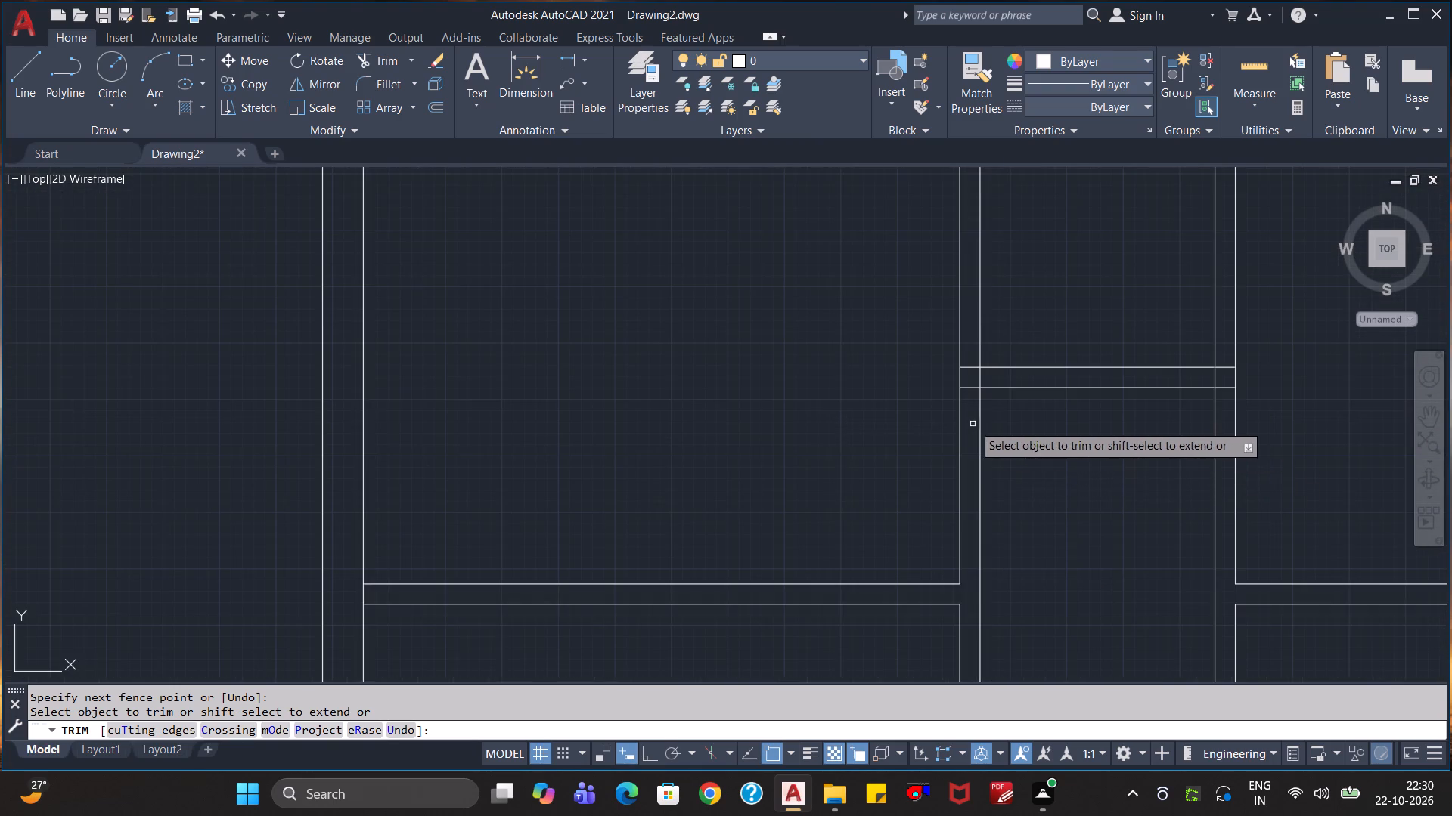
scroll(969, 411, up, 3)
drag(966, 387, 1044, 265)
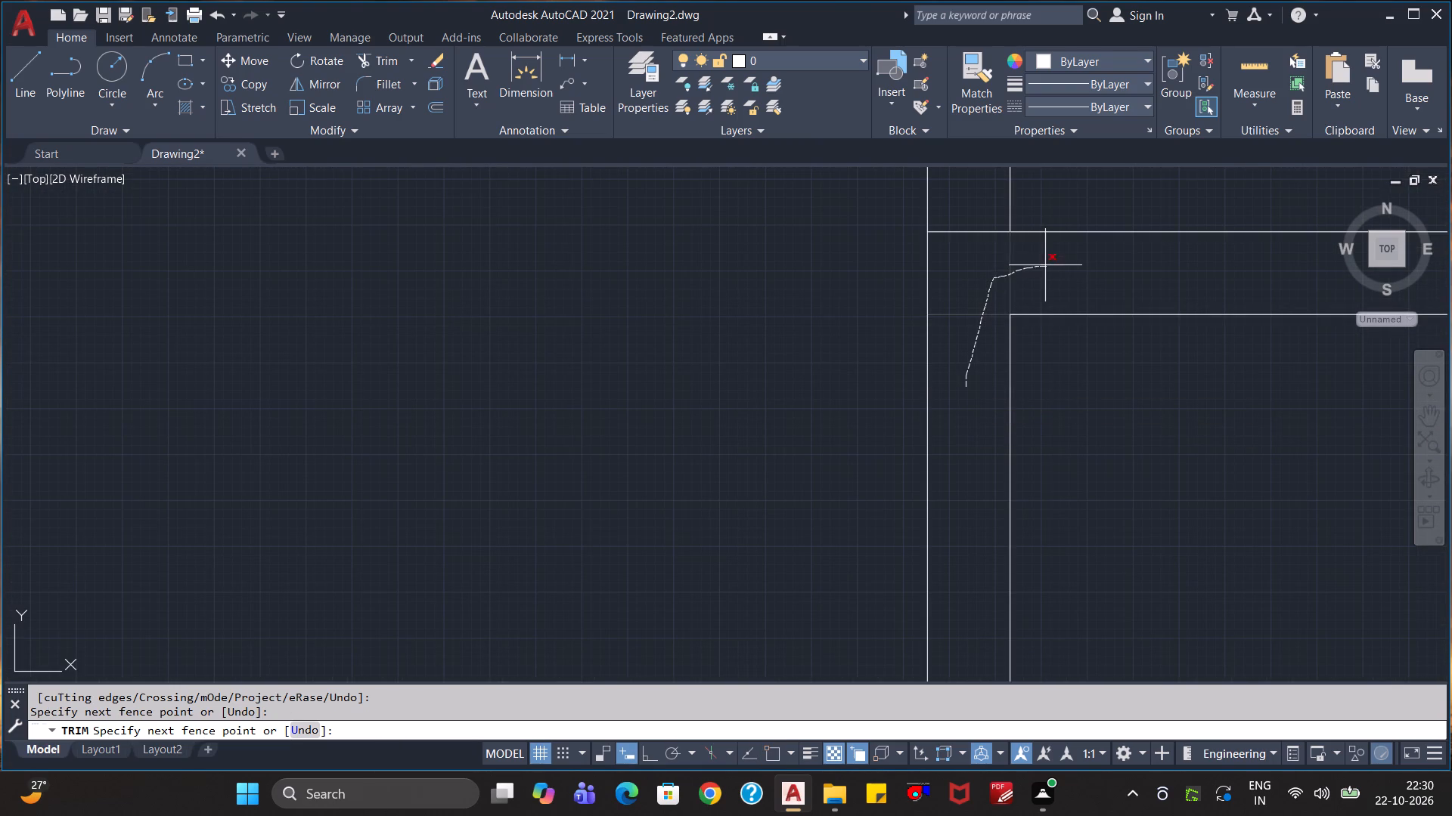
drag(1044, 265, 980, 218)
scroll(1098, 323, down, 1)
middle_drag(1173, 397, 995, 493)
scroll(1118, 463, down, 2)
middle_drag(1179, 482, 962, 510)
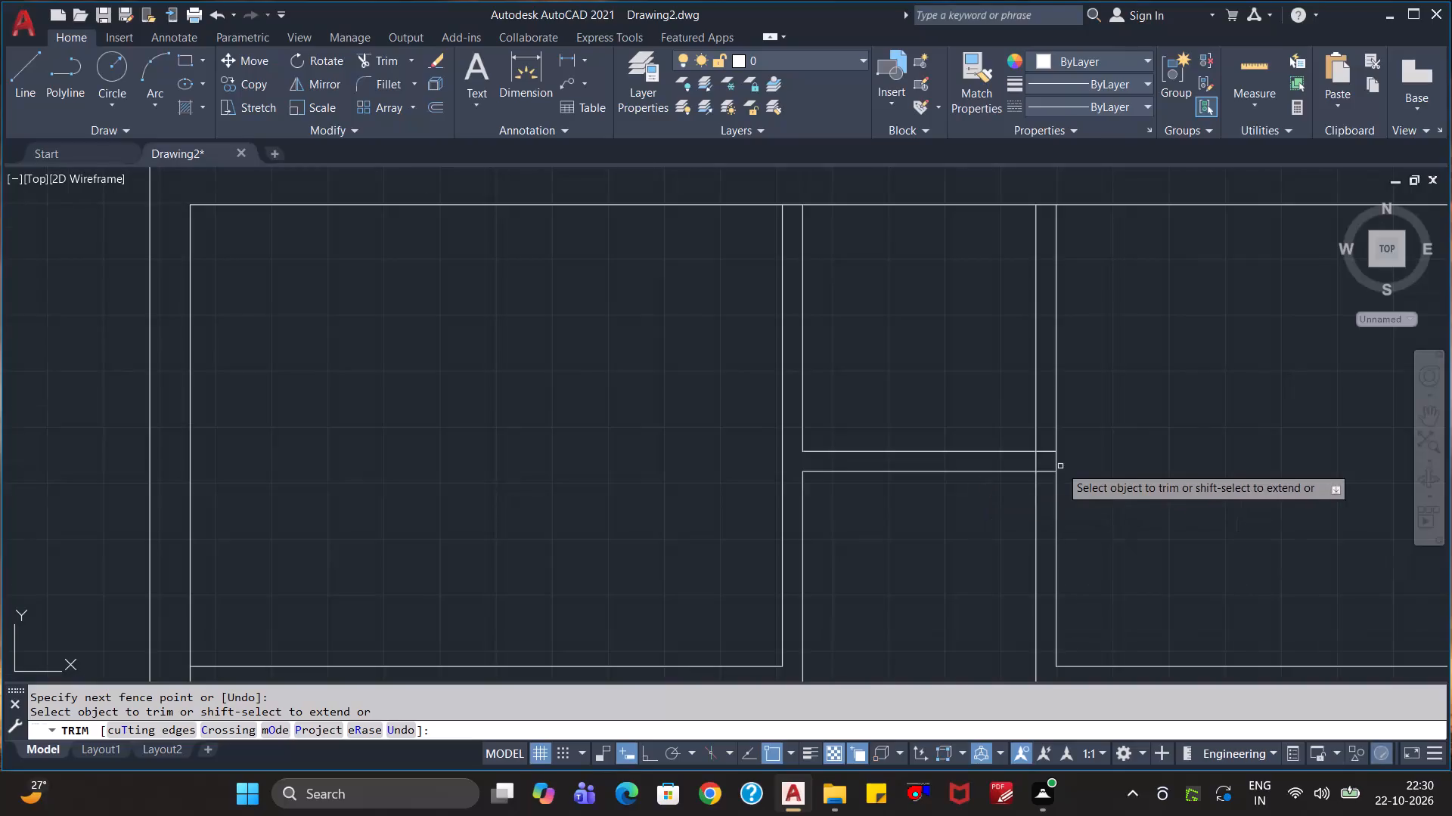
scroll(1061, 465, up, 3)
drag(1001, 543, 956, 464)
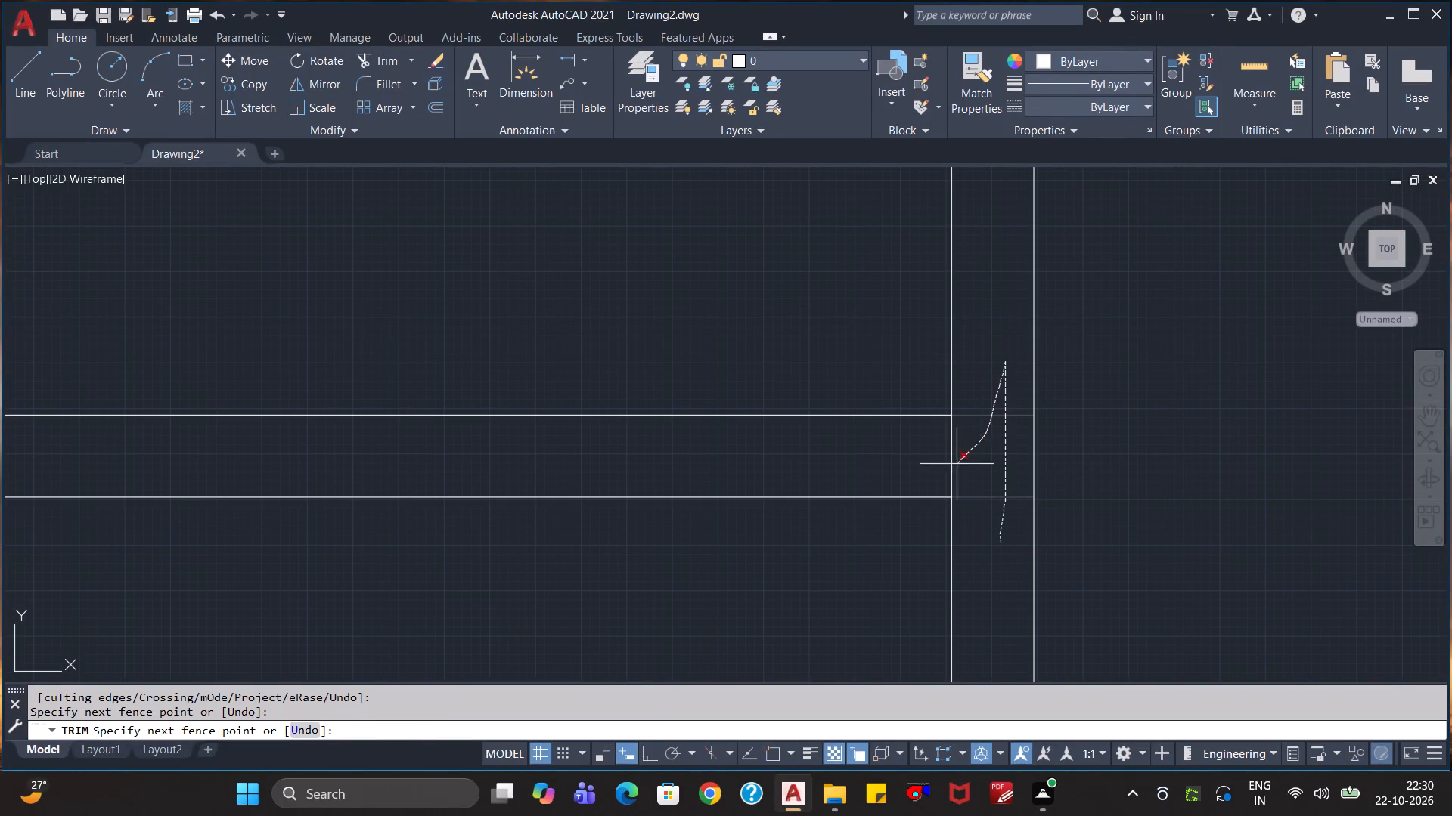
drag(956, 464, 950, 466)
Trim both horizontal partitions' lines out of the rightmost bay and from inside the 9" vertical wall.
scroll(970, 496, down, 4)
middle_drag(1041, 566, 967, 301)
scroll(967, 300, down, 1)
scroll(952, 370, up, 2)
scroll(970, 261, down, 1)
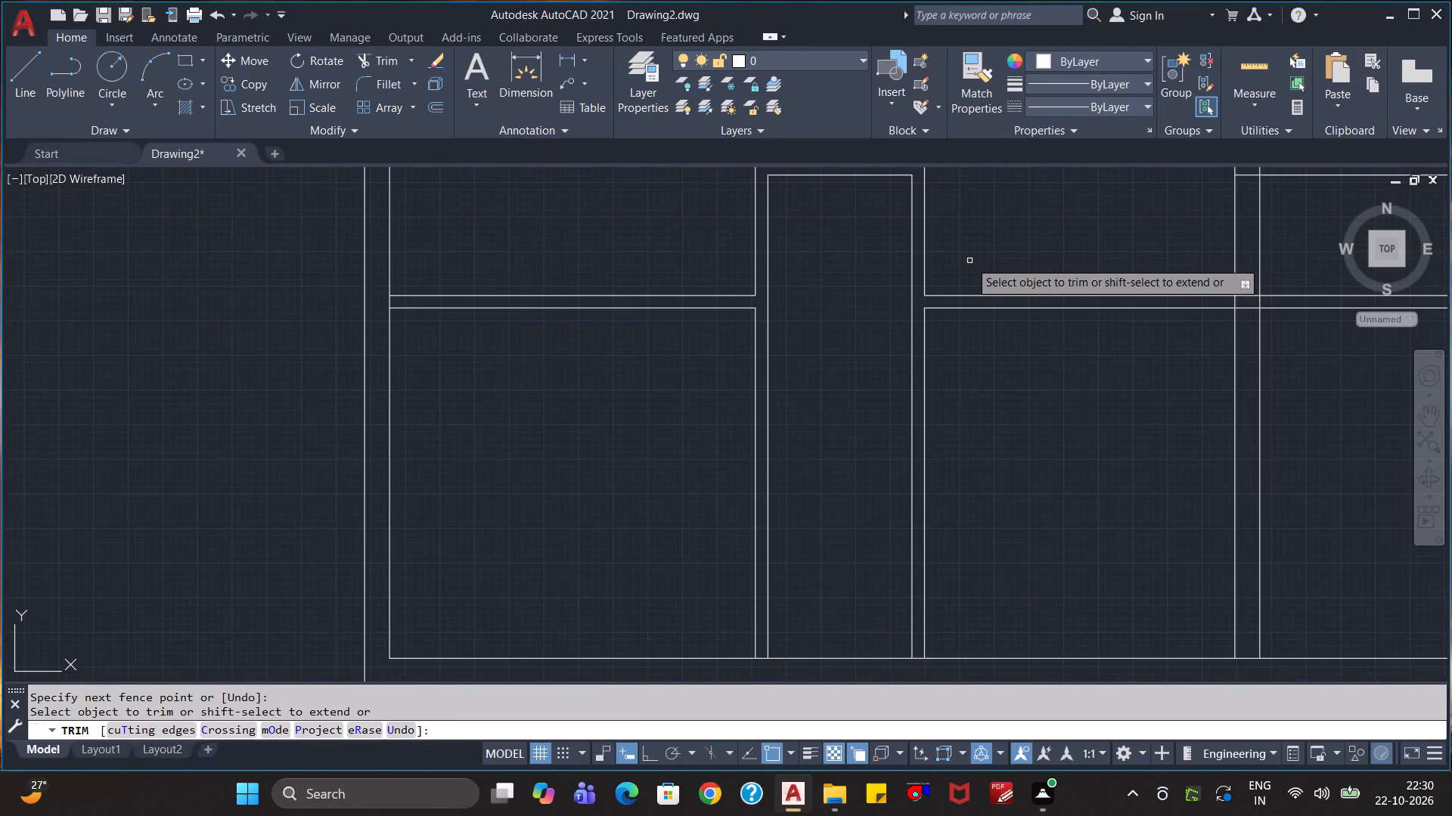
middle_drag(974, 246, 974, 405)
scroll(973, 308, down, 1)
middle_drag(971, 346, 971, 354)
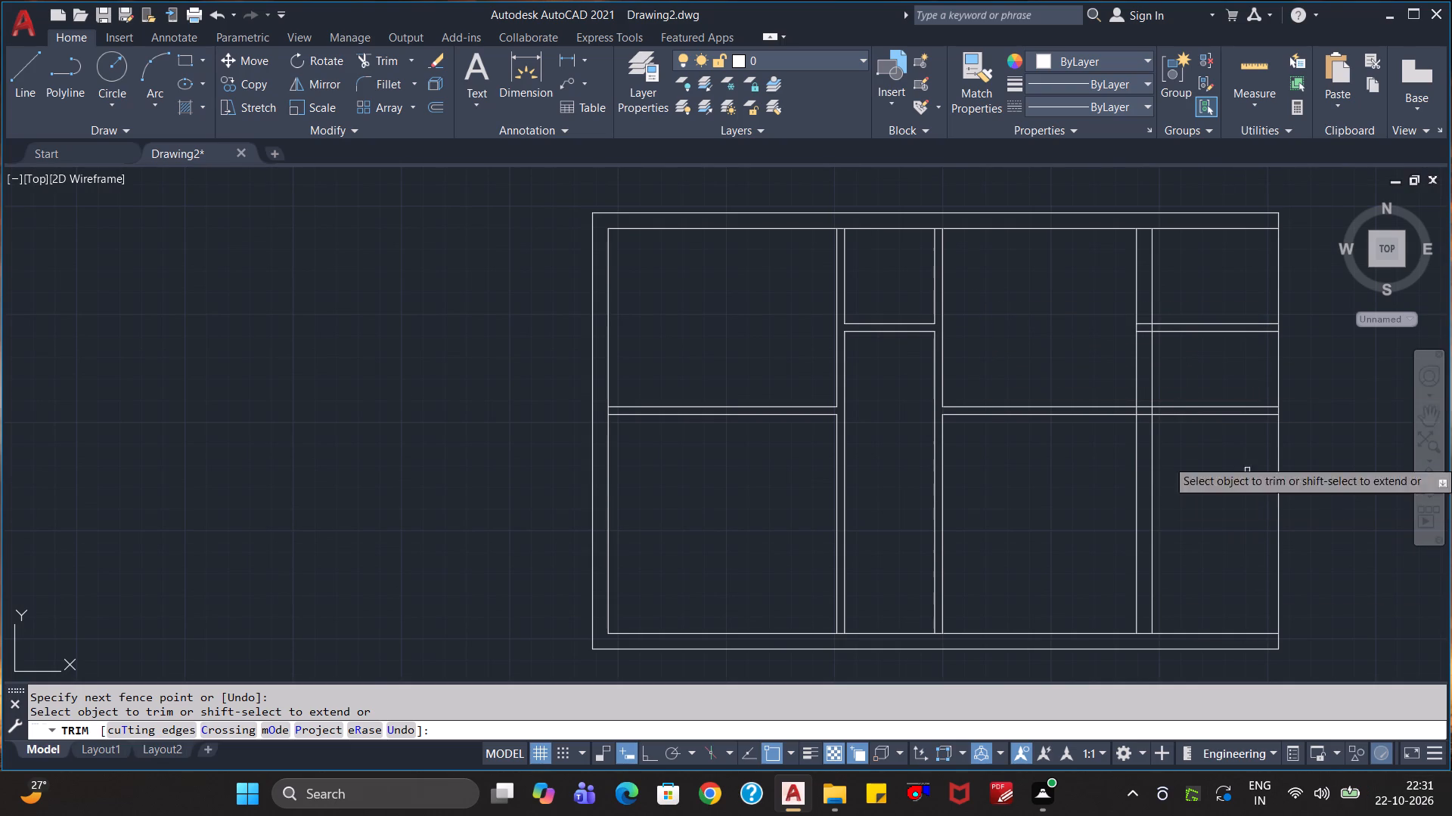
scroll(1145, 355, up, 2)
click(1281, 194)
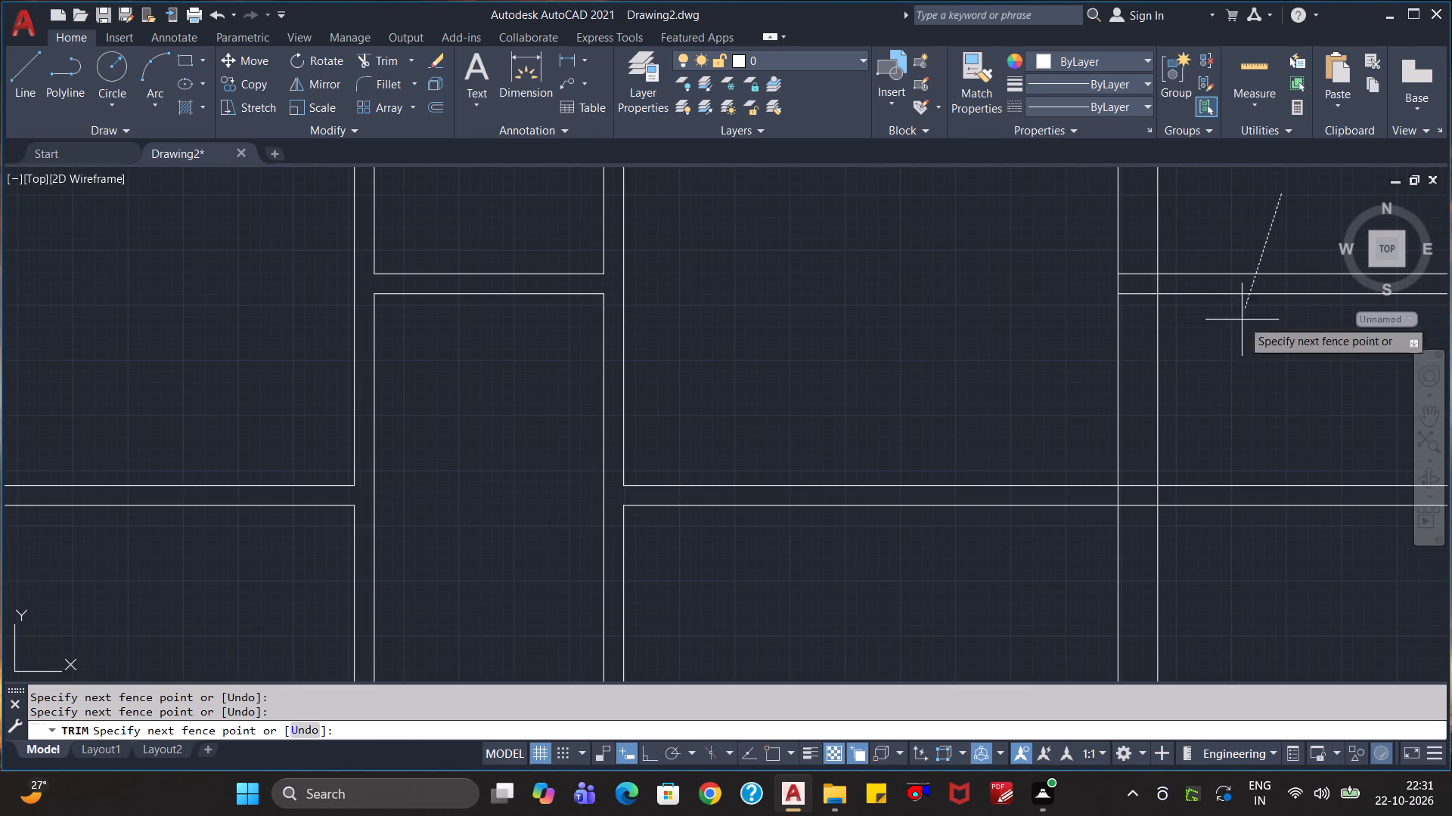
click(1233, 586)
click(1134, 521)
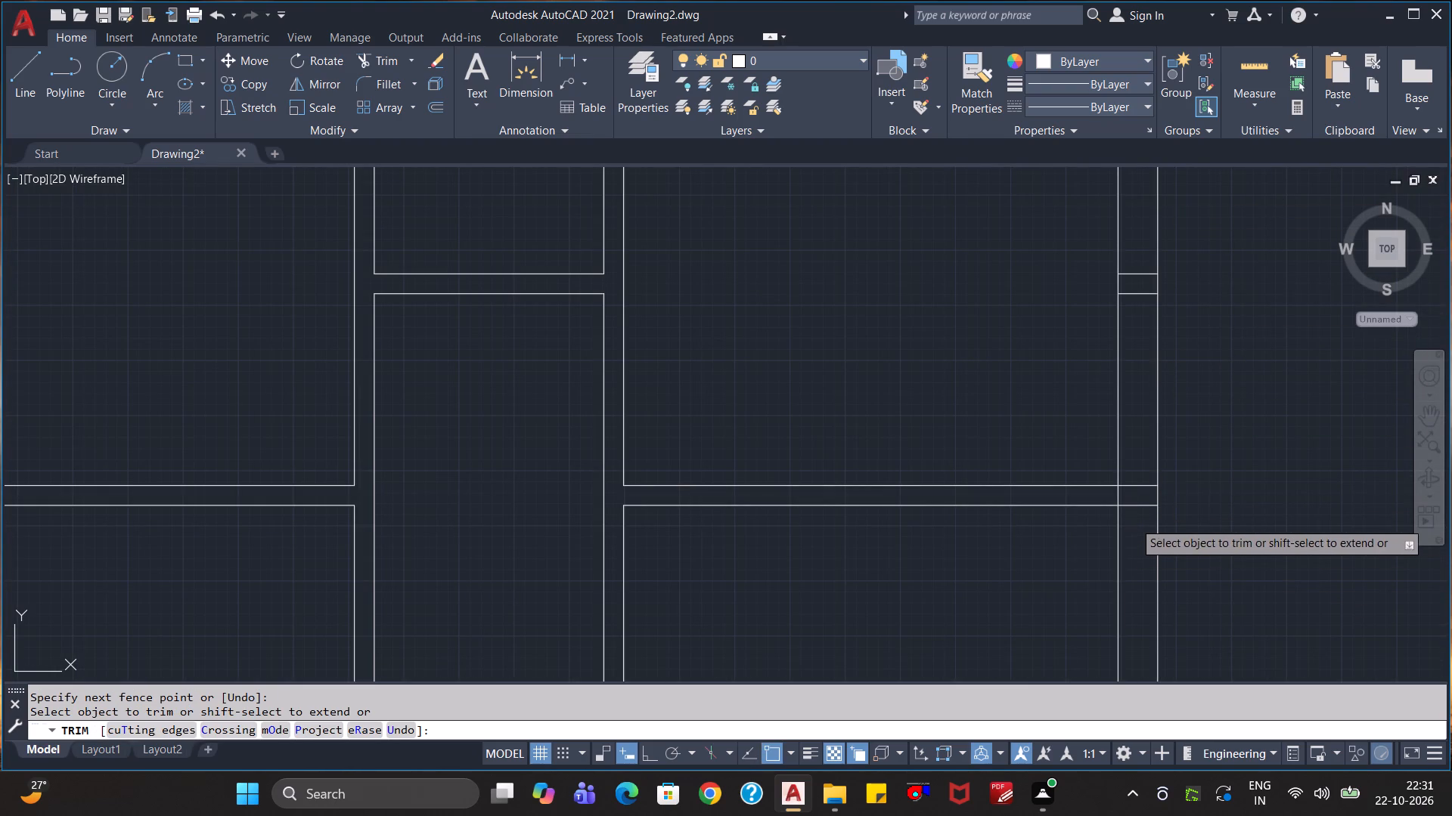
click(1135, 259)
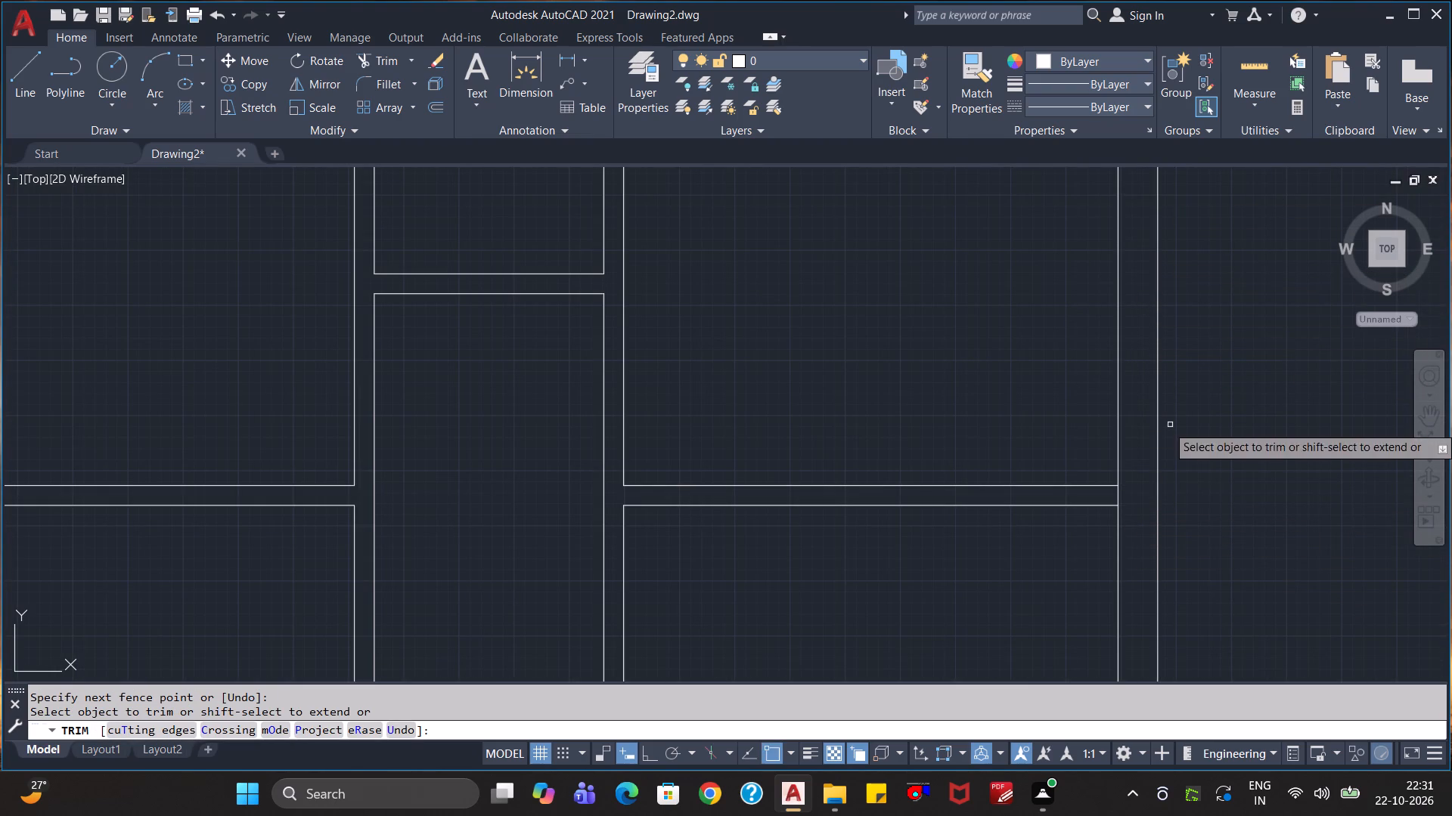
Trim the 9" wall's left line between the lower horizontal partition's two lines to open the junction.
scroll(1171, 428, down, 2)
scroll(1132, 466, up, 3)
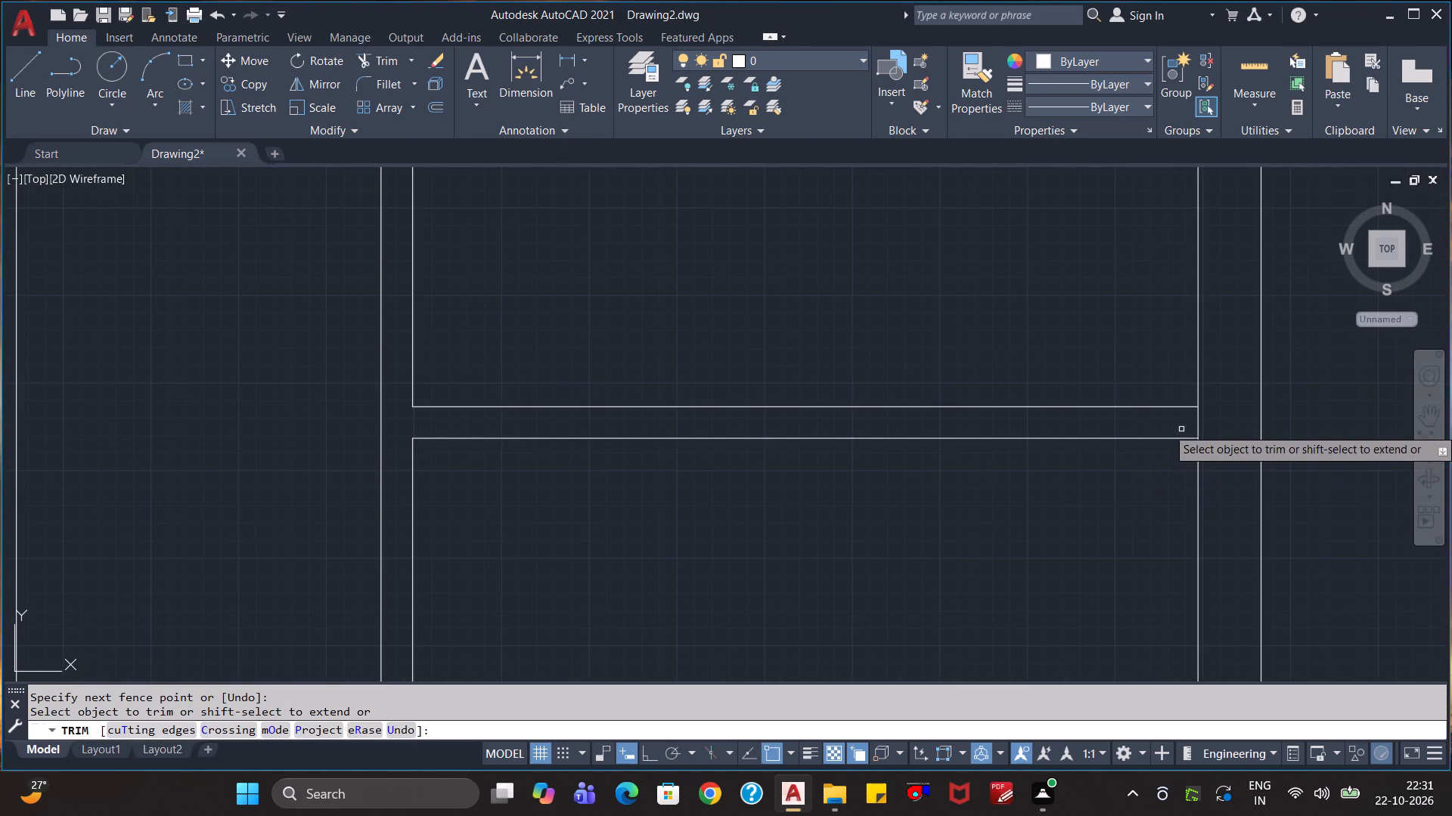
click(1183, 426)
click(1212, 422)
Trim the top outer wall's inner line at the 9" wall and the first and second vertical partitions to open the junctions.
scroll(715, 498, down, 2)
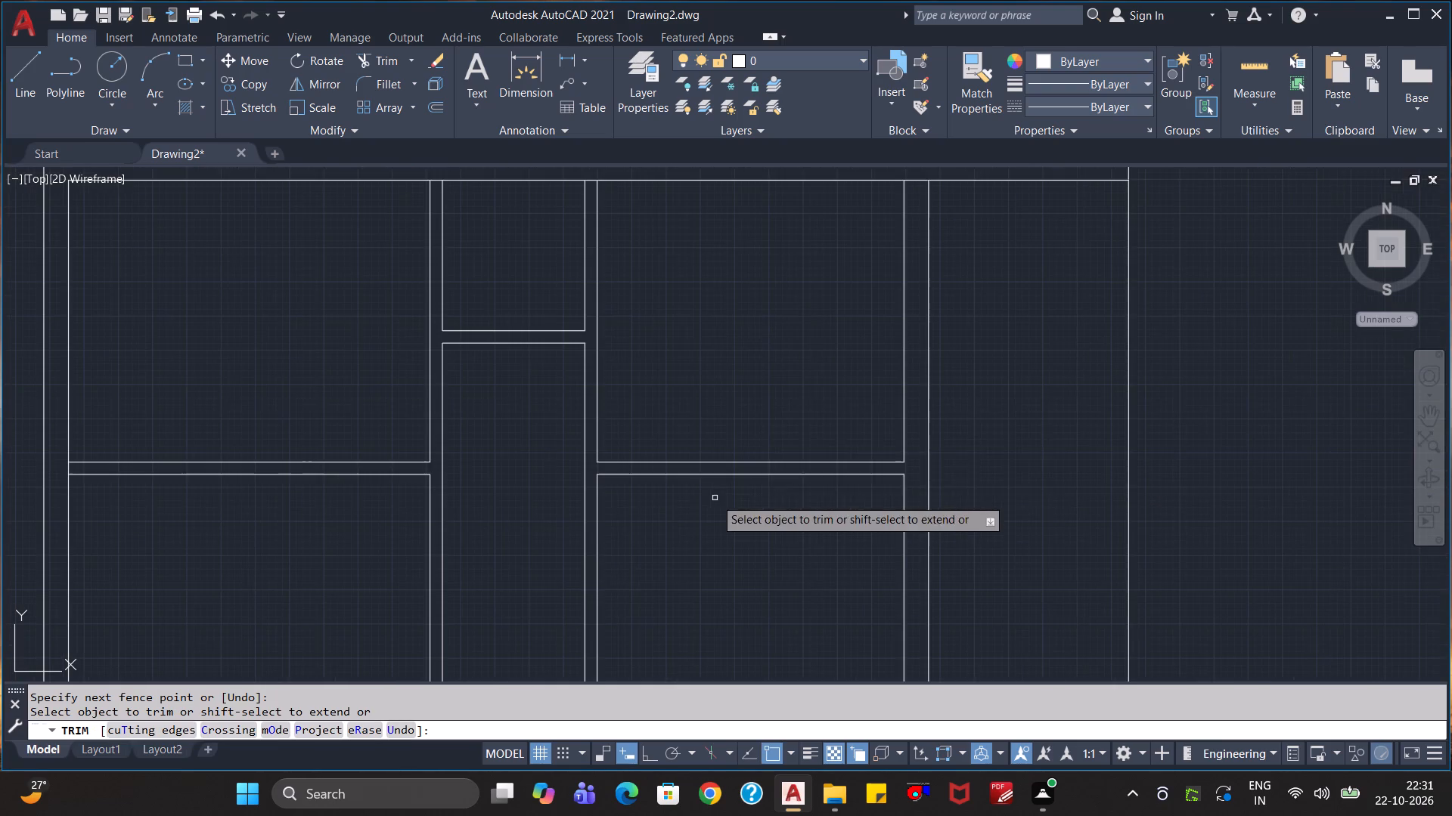
scroll(713, 306, up, 2)
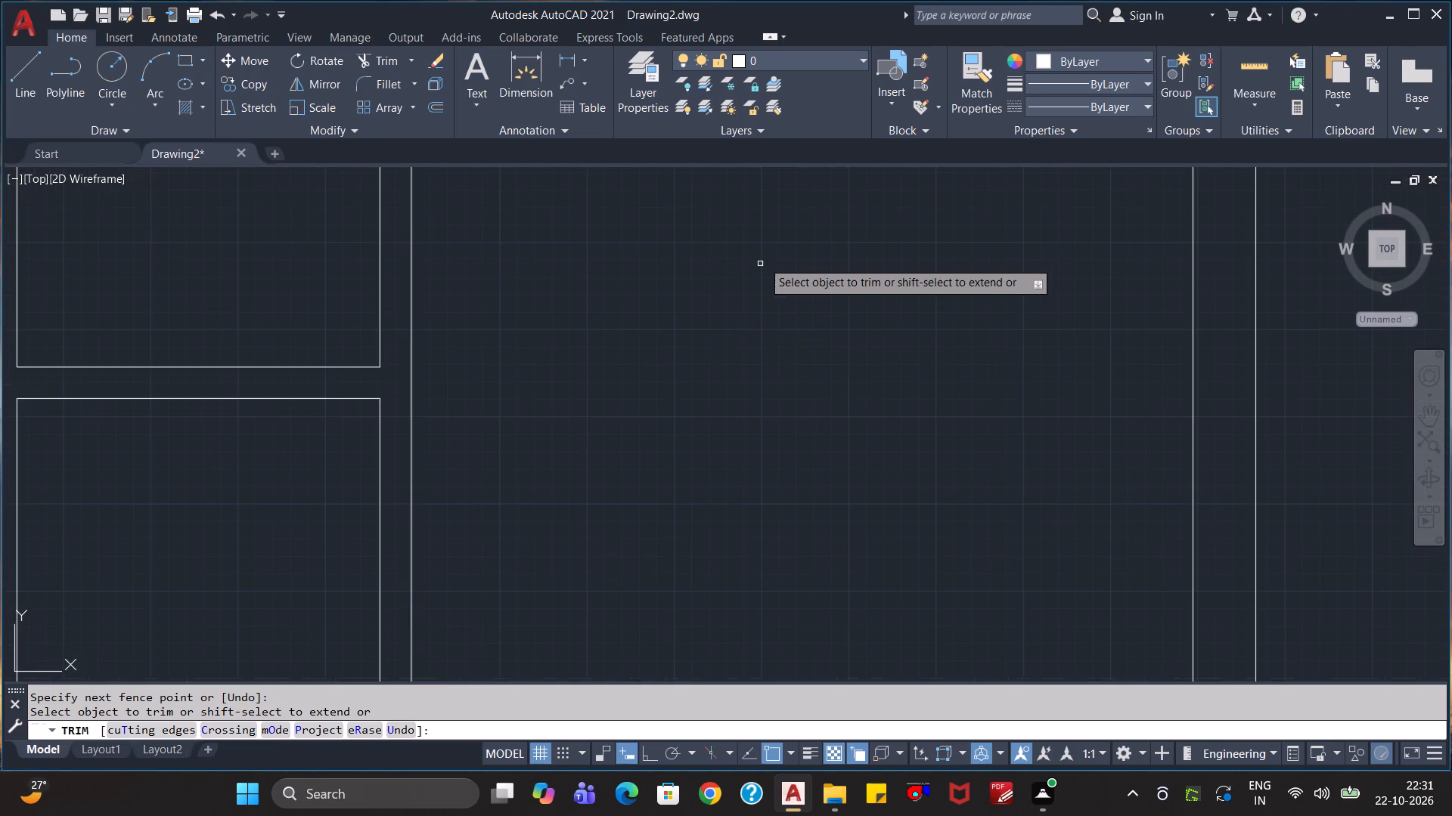
scroll(768, 243, down, 1)
scroll(839, 257, down, 3)
middle_drag(852, 244, 890, 378)
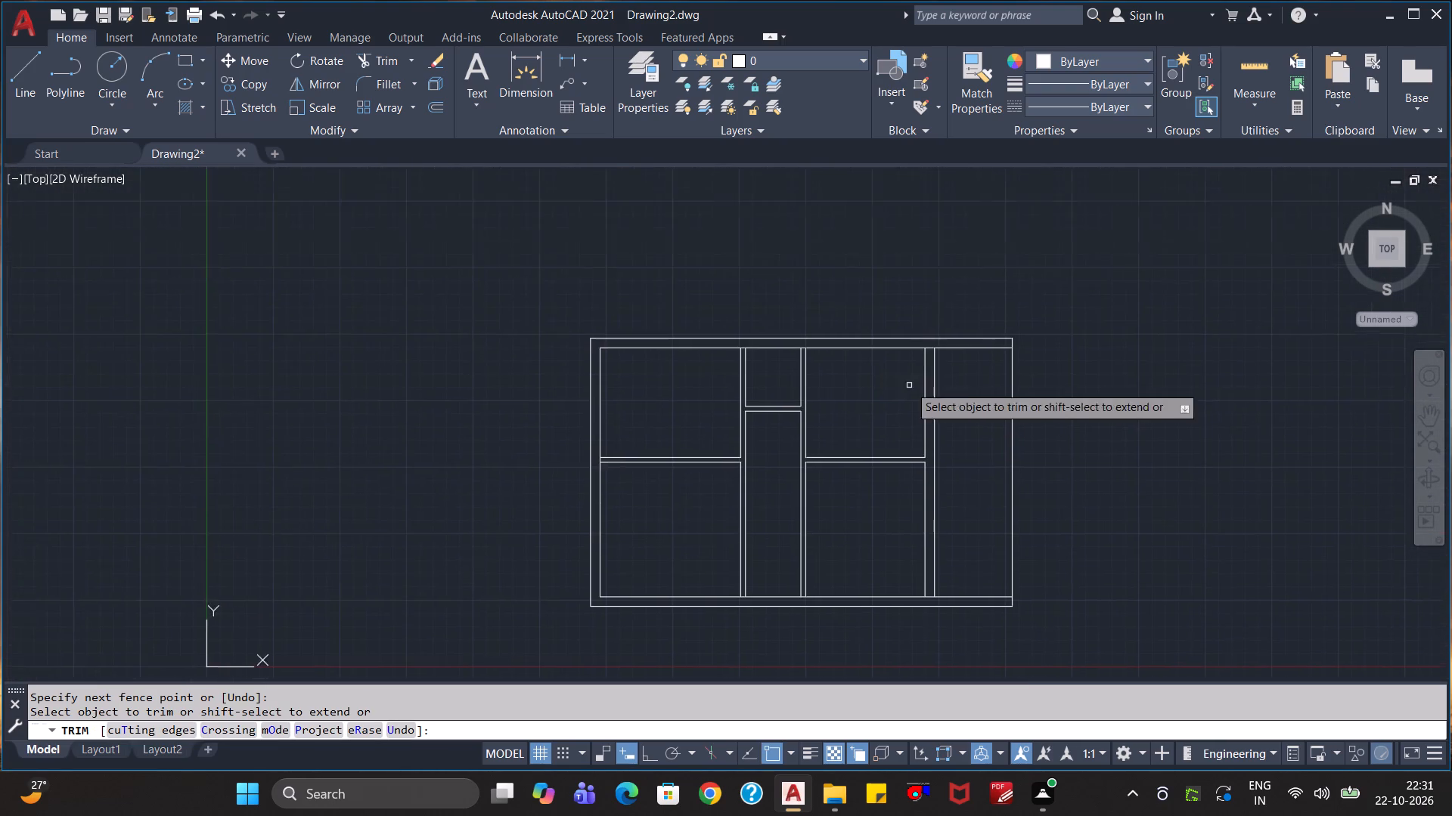
scroll(984, 376, up, 3)
click(758, 268)
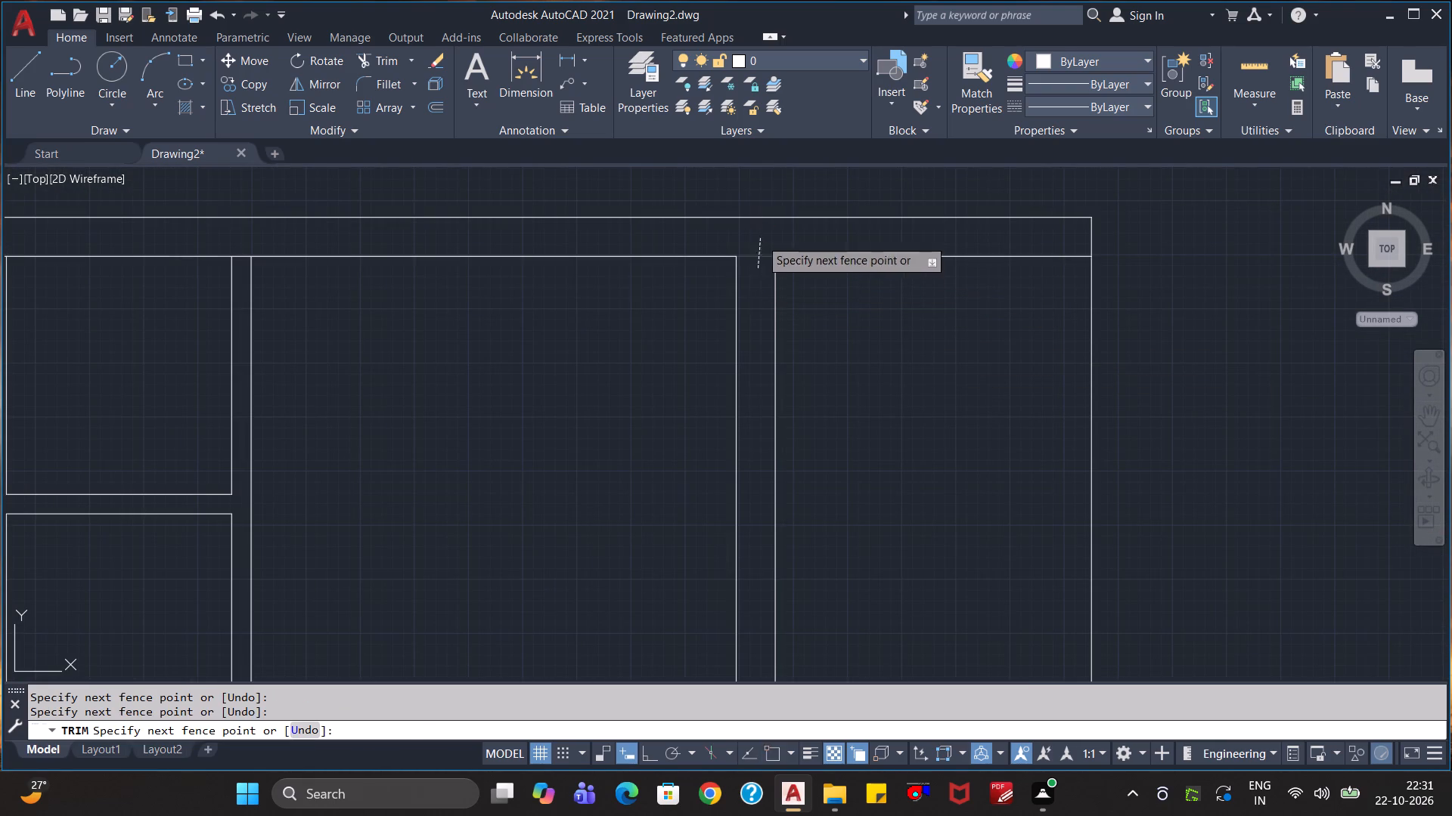
click(760, 239)
scroll(455, 349, down, 2)
middle_drag(459, 347, 855, 505)
scroll(802, 494, up, 3)
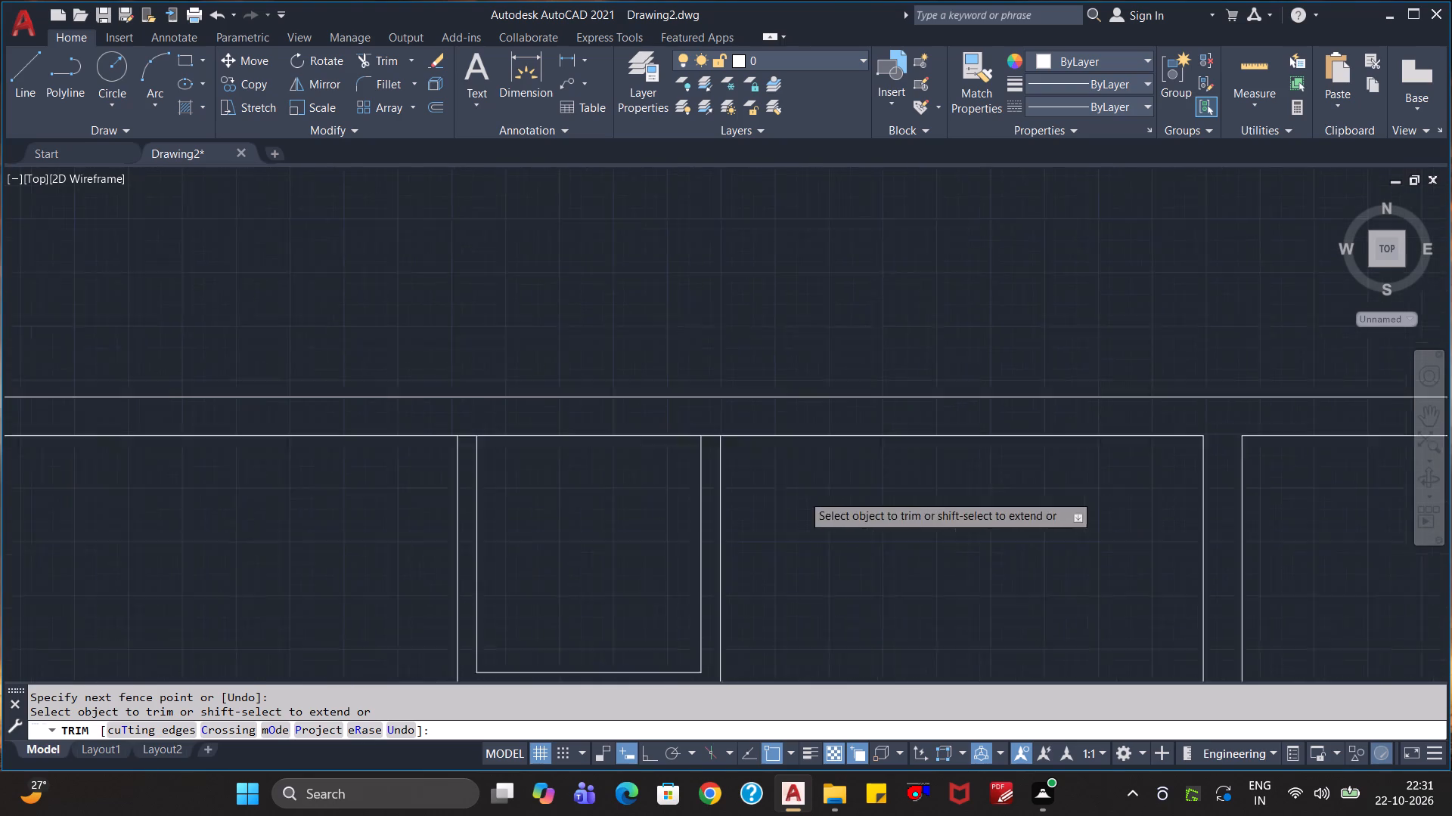
click(269, 421)
click(272, 391)
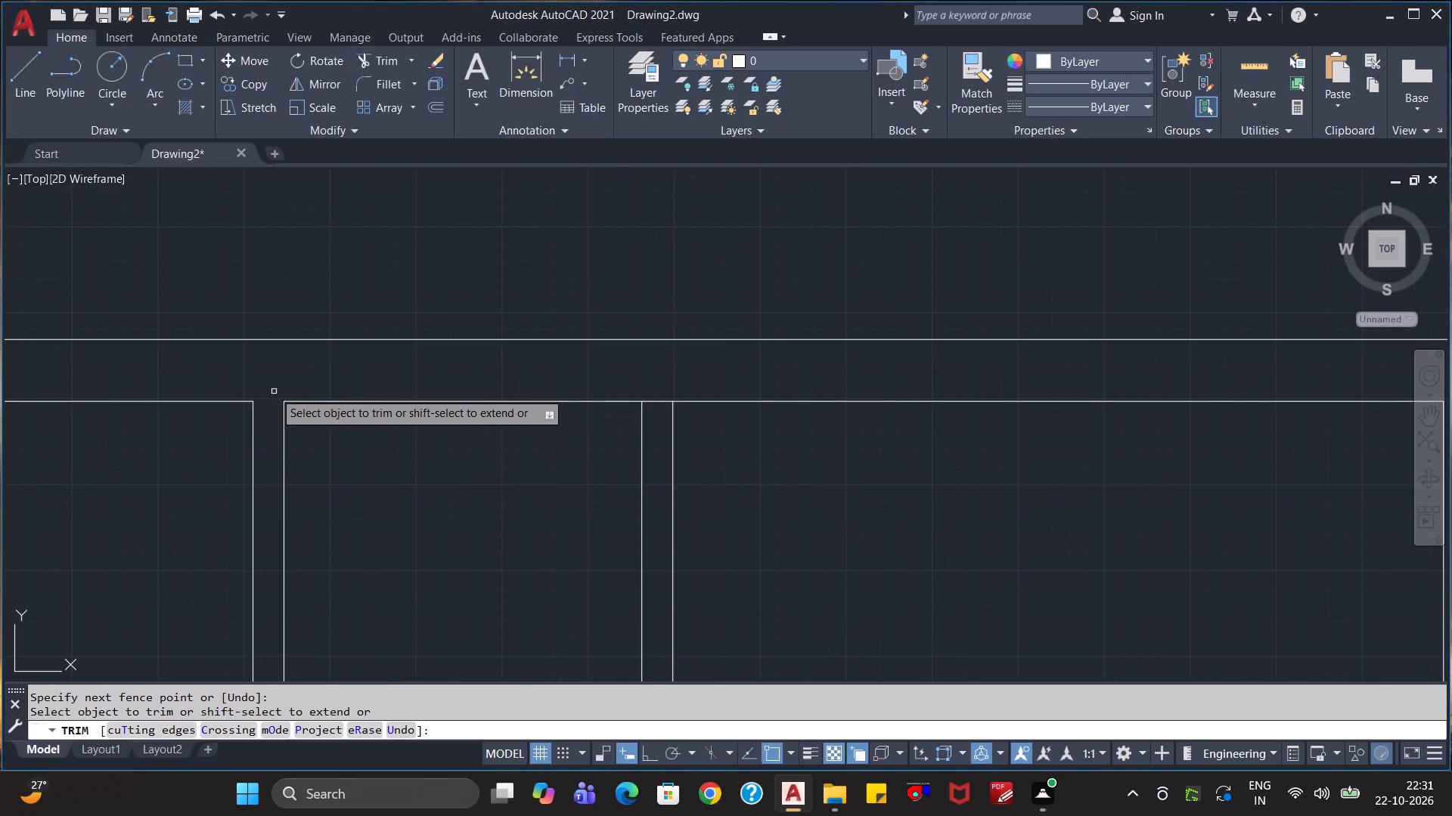
click(662, 421)
click(662, 383)
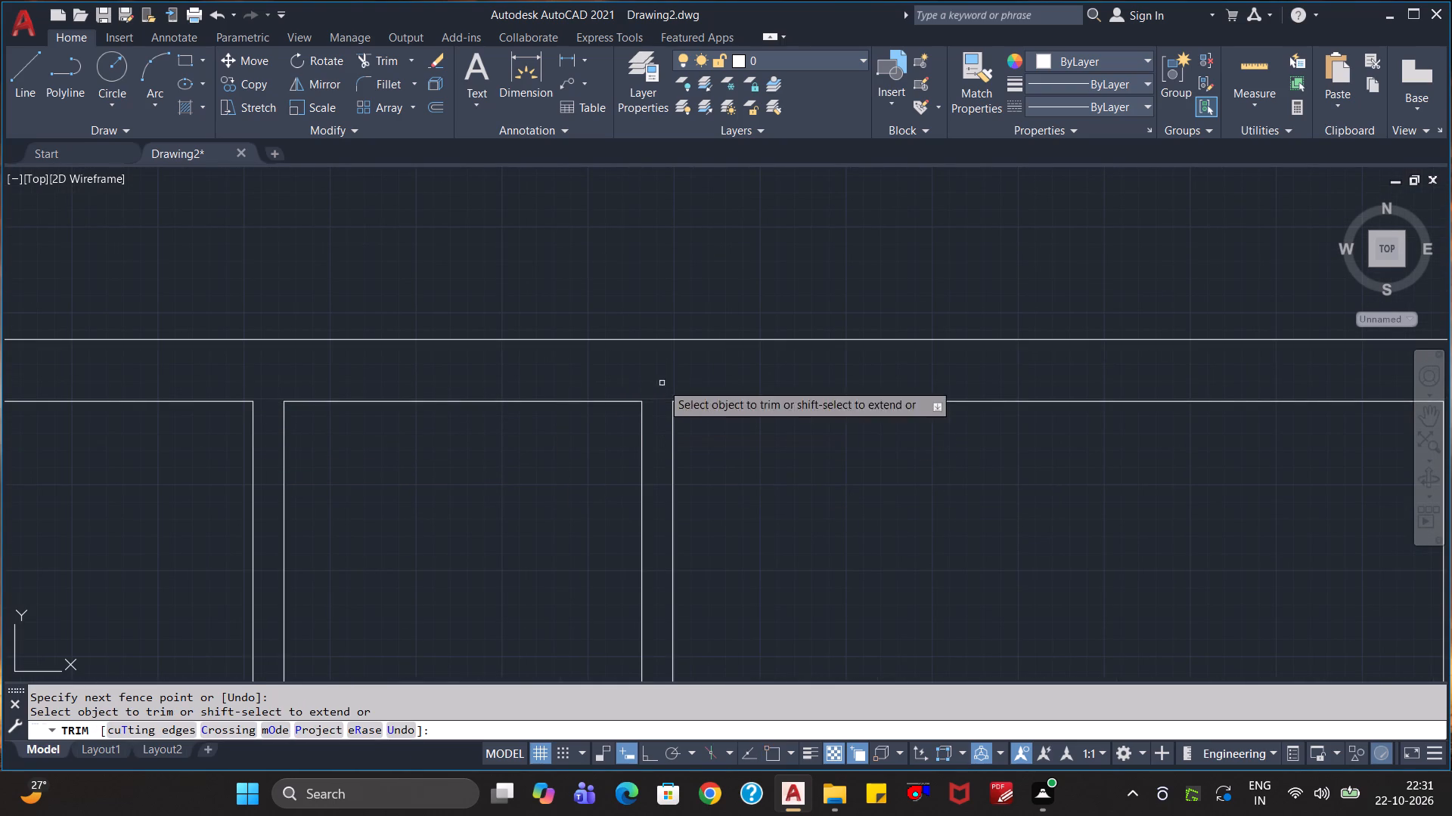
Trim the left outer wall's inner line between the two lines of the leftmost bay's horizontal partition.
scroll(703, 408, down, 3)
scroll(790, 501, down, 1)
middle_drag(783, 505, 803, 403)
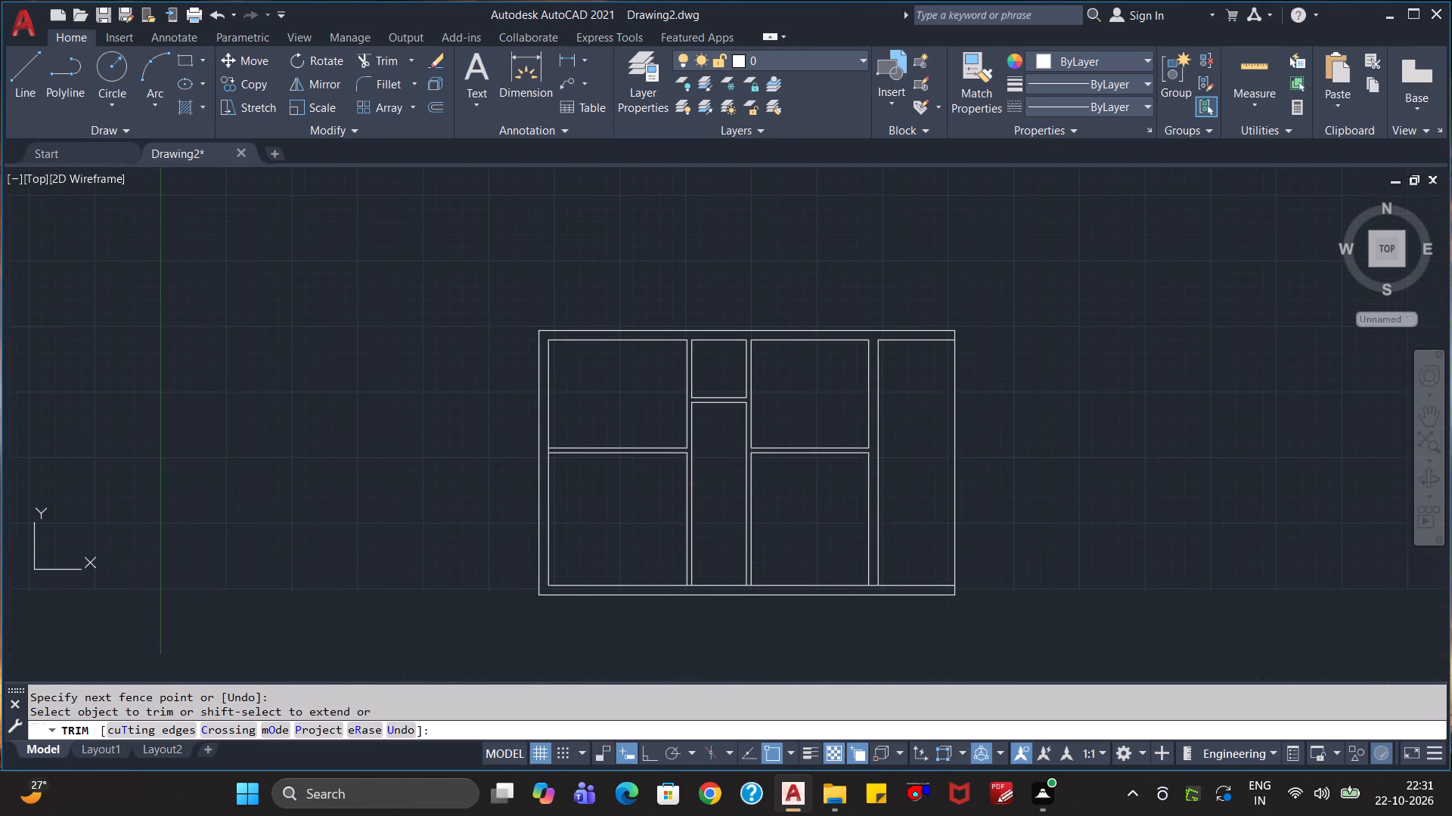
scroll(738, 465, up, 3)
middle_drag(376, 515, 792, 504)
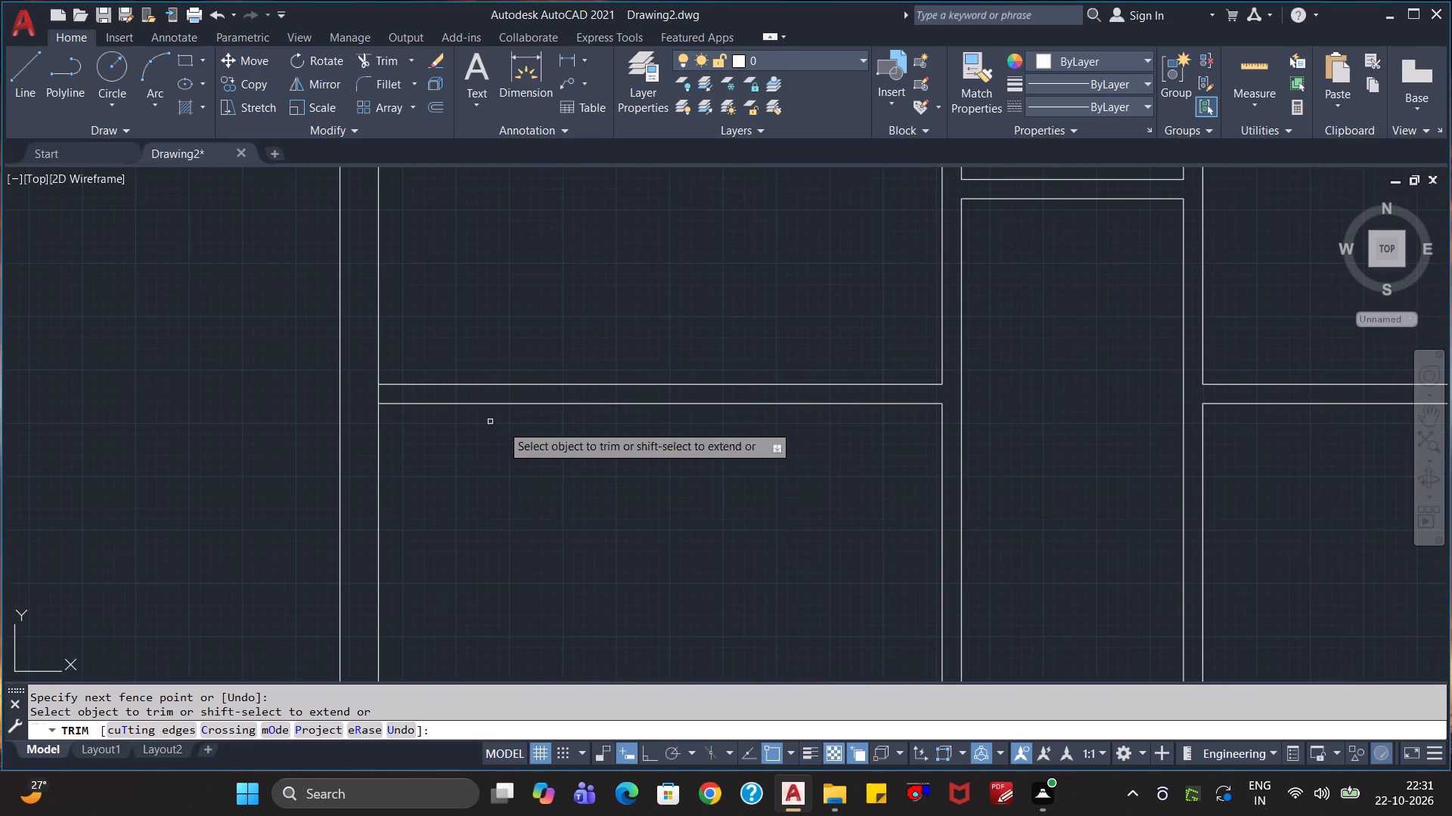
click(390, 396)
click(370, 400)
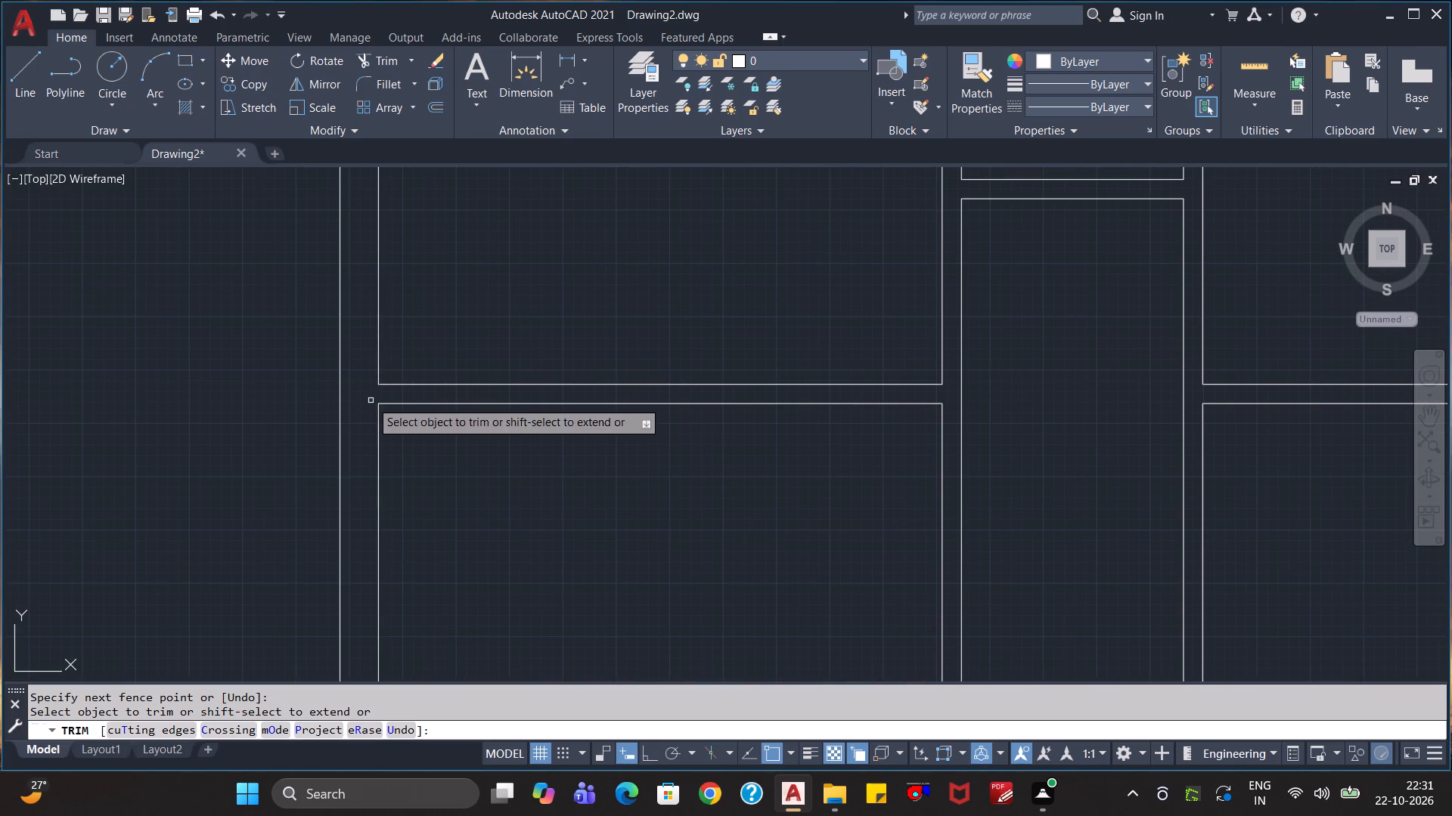
Check the dimensions of the two rooms in the leftmost bay with the quick measure tool.
scroll(504, 471, down, 2)
middle_drag(728, 528, 708, 371)
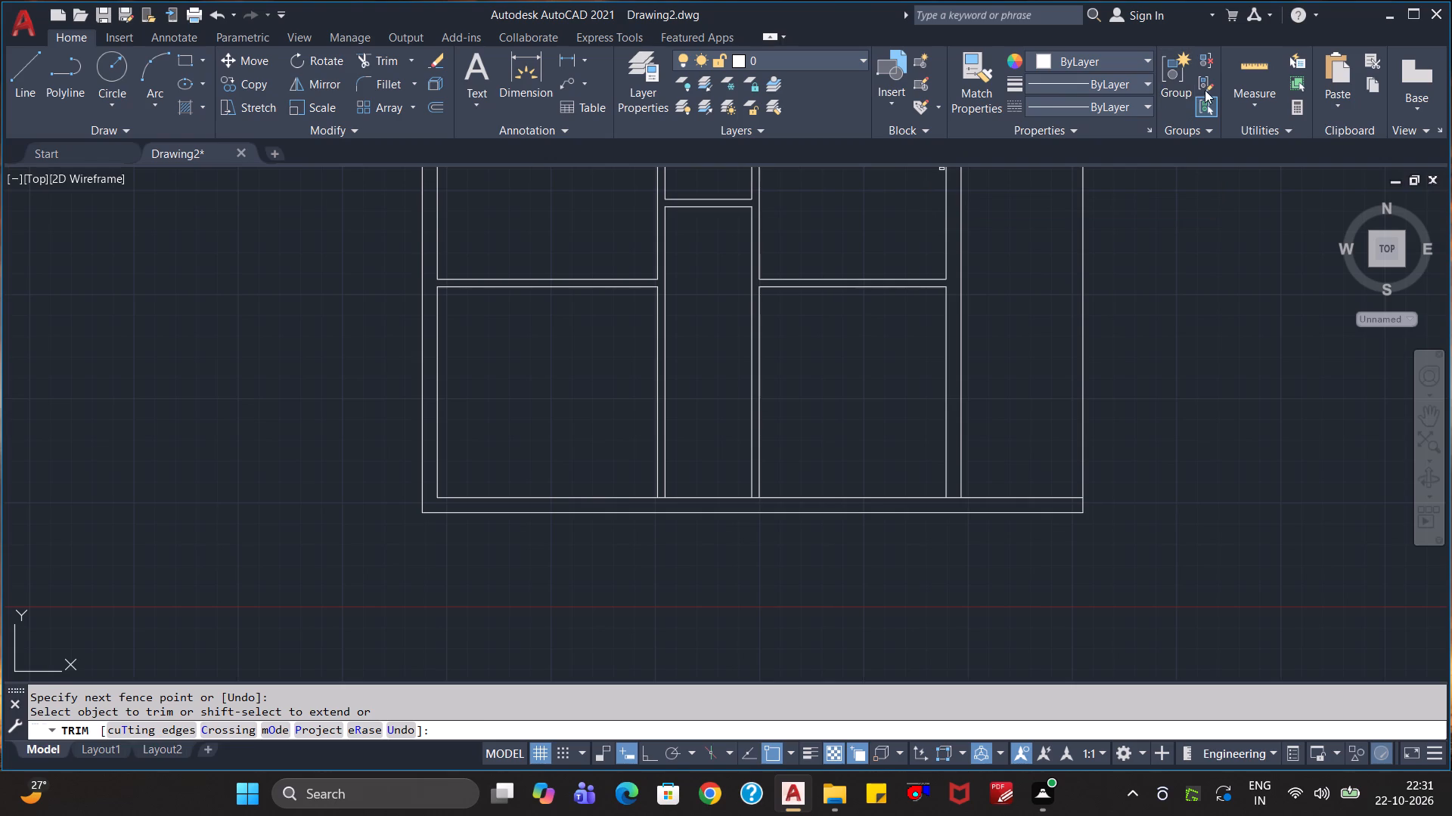
click(1239, 79)
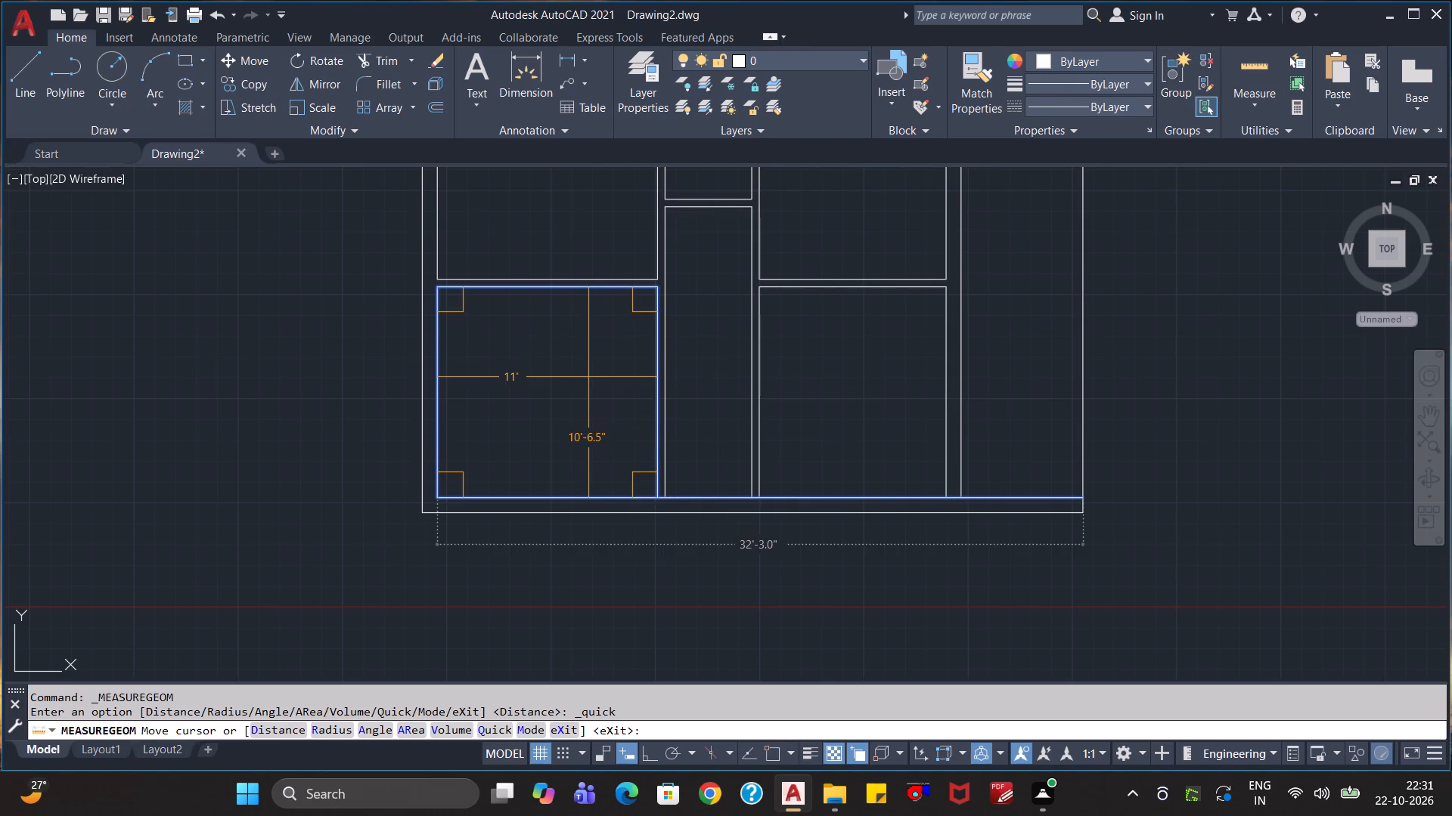
scroll(584, 391, down, 1)
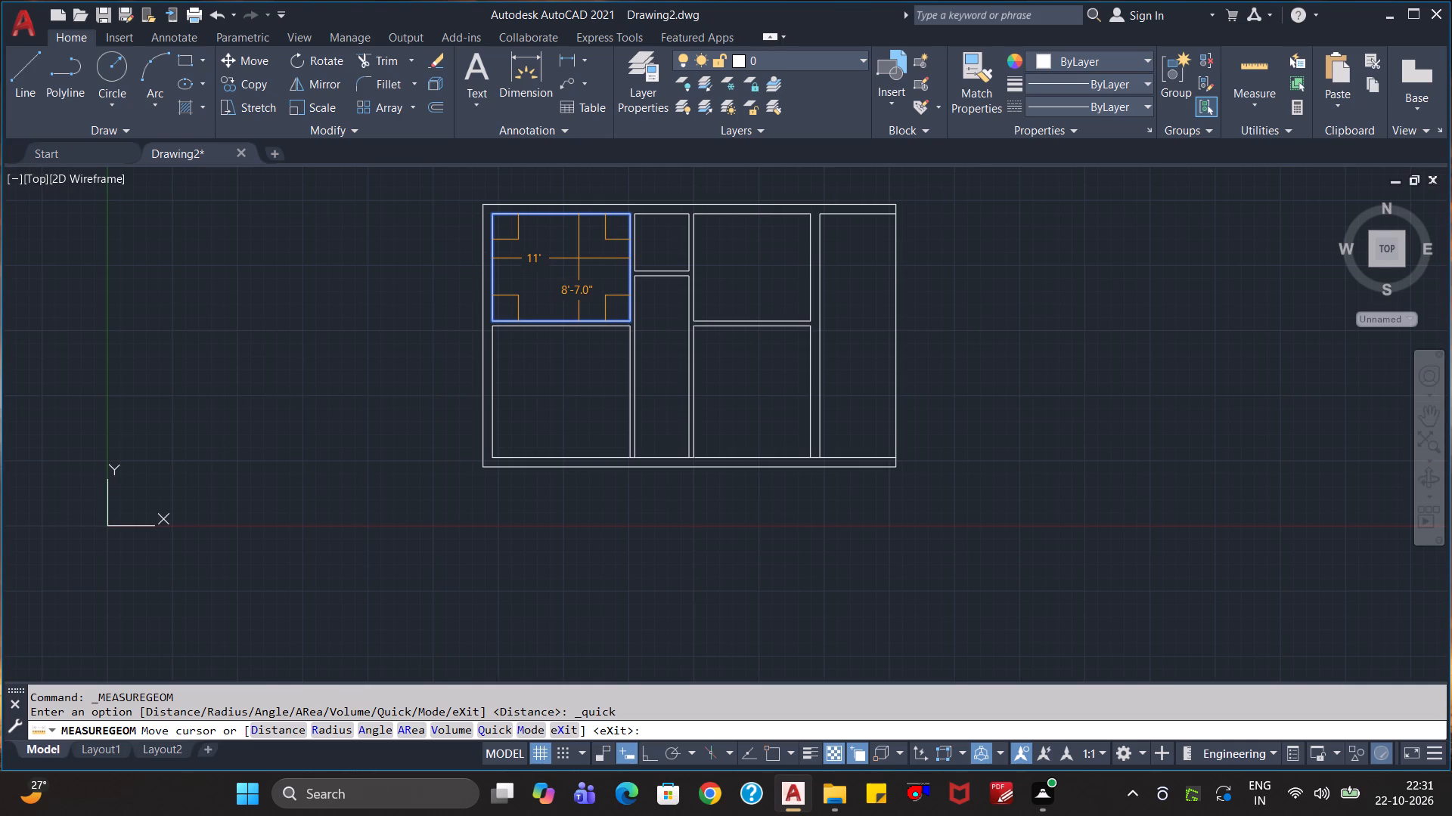
key(Escape)
key(Escape)
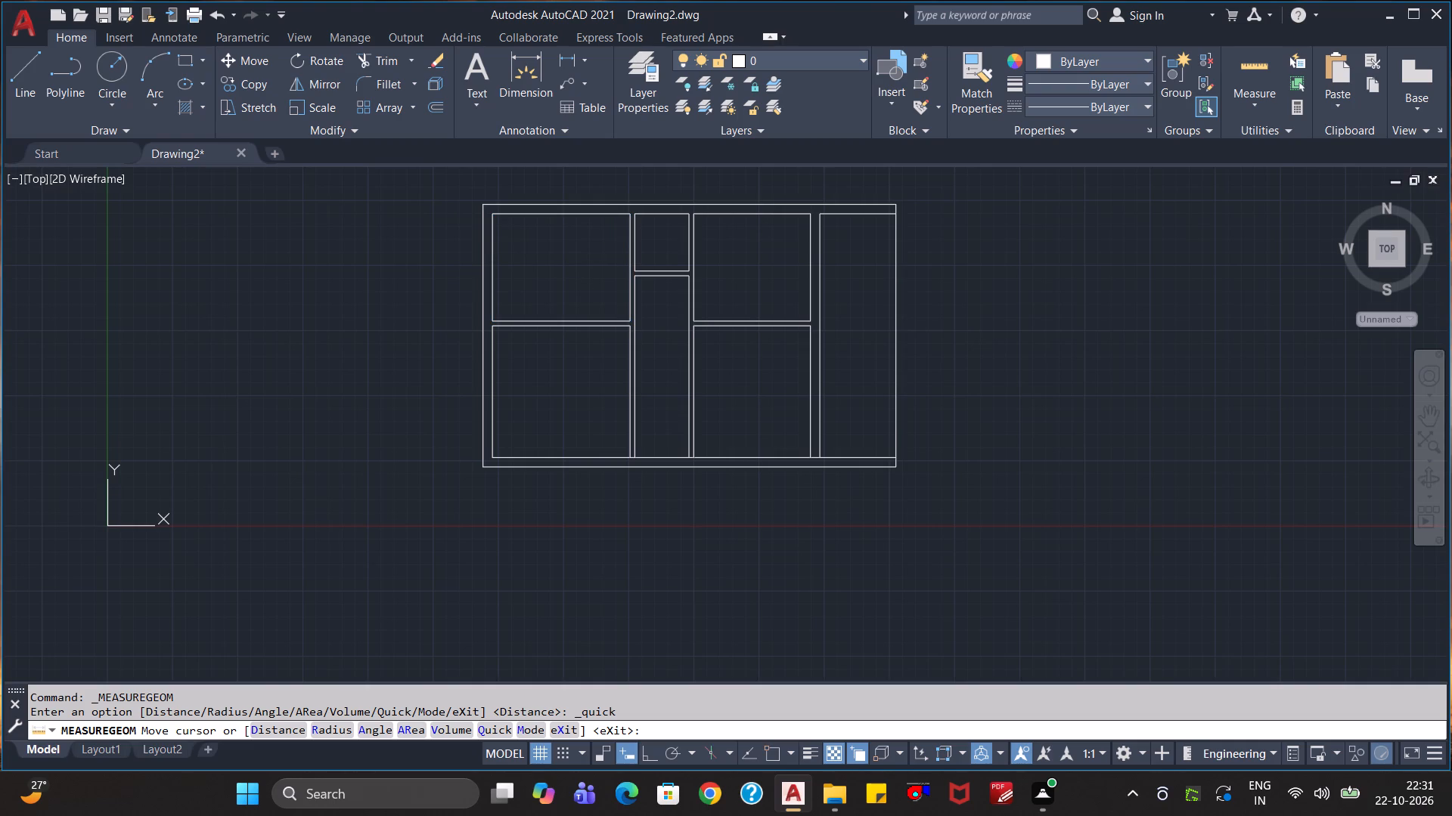
Remove both lines of the horizontal partition between the two rooms in the leftmost bay using Trim.
text(tr)
key(Return)
click(572, 362)
click(569, 300)
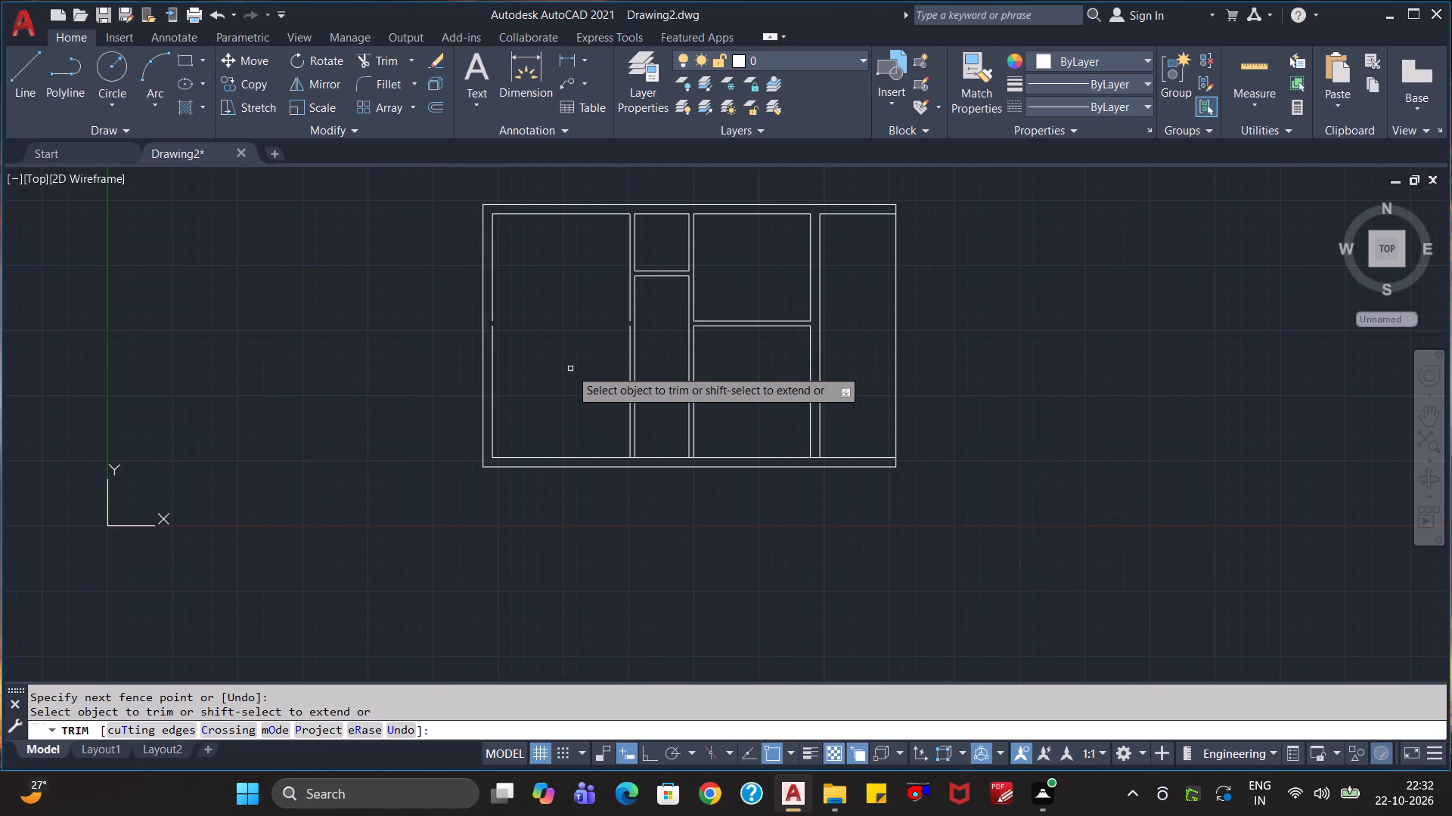
key(Escape)
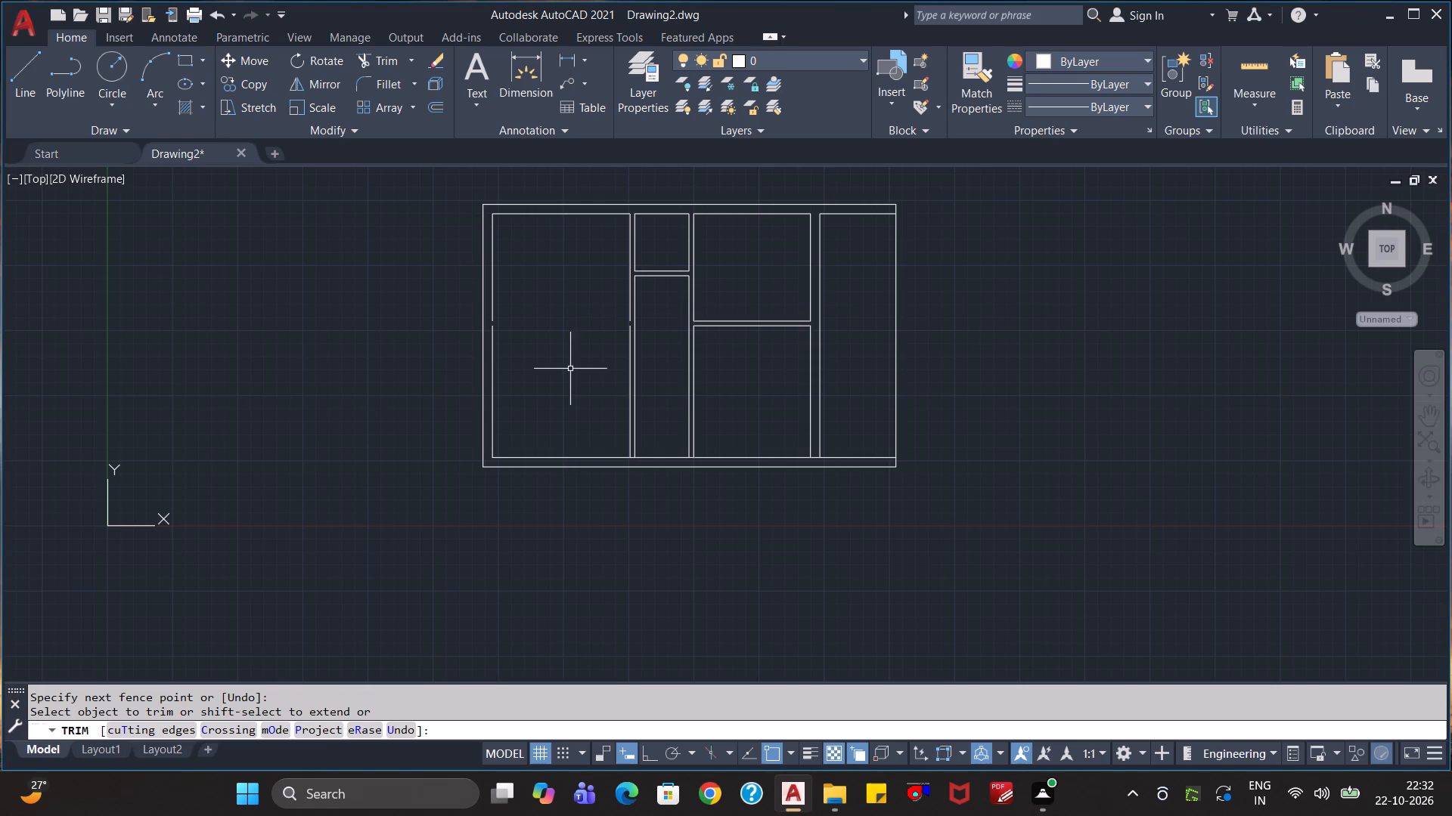
key(Escape)
key(Escape)
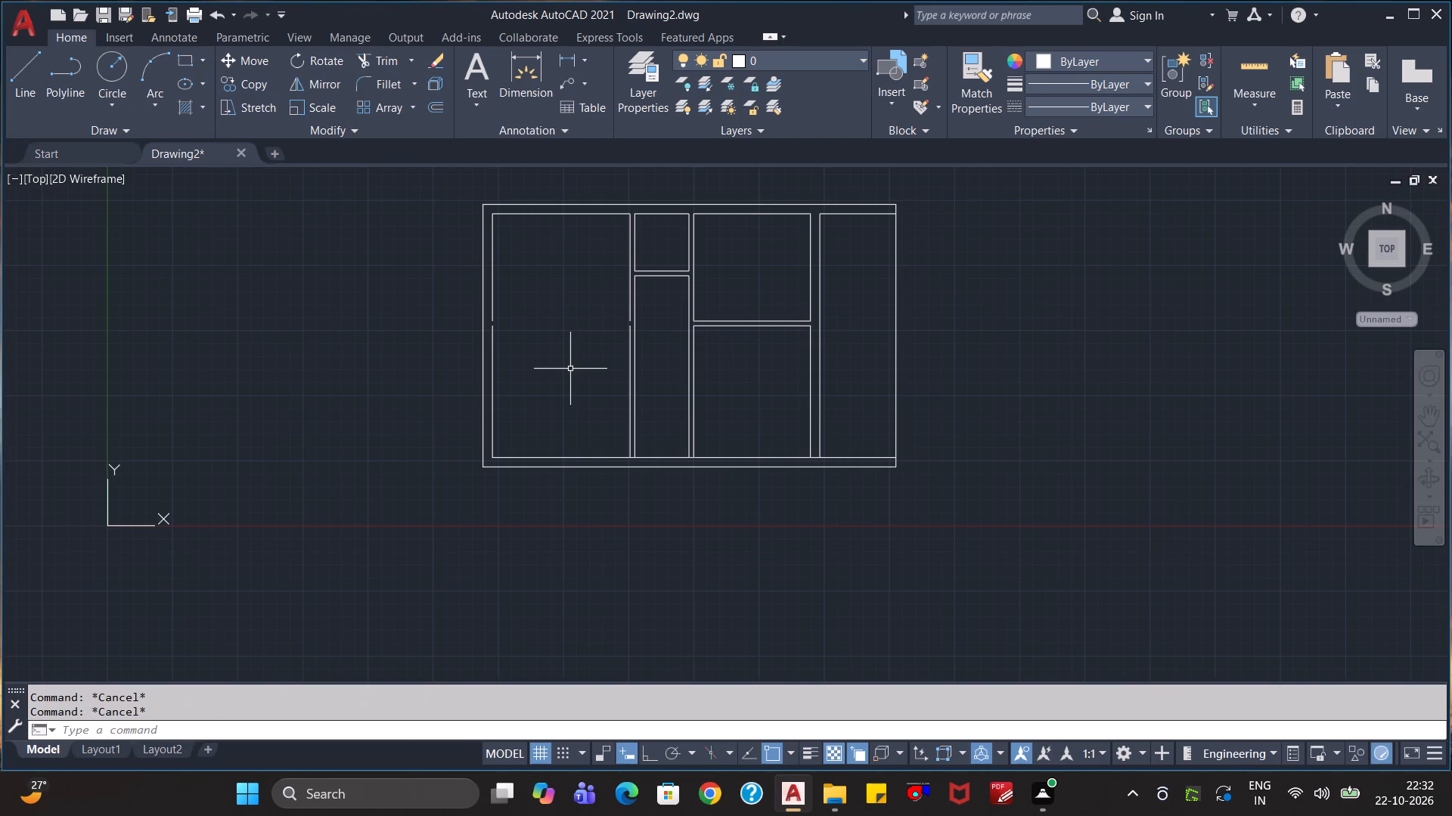
Offset the bottom outer wall's inner line 8'6" upward into the plan.
key(o)
key(Return)
key(8)
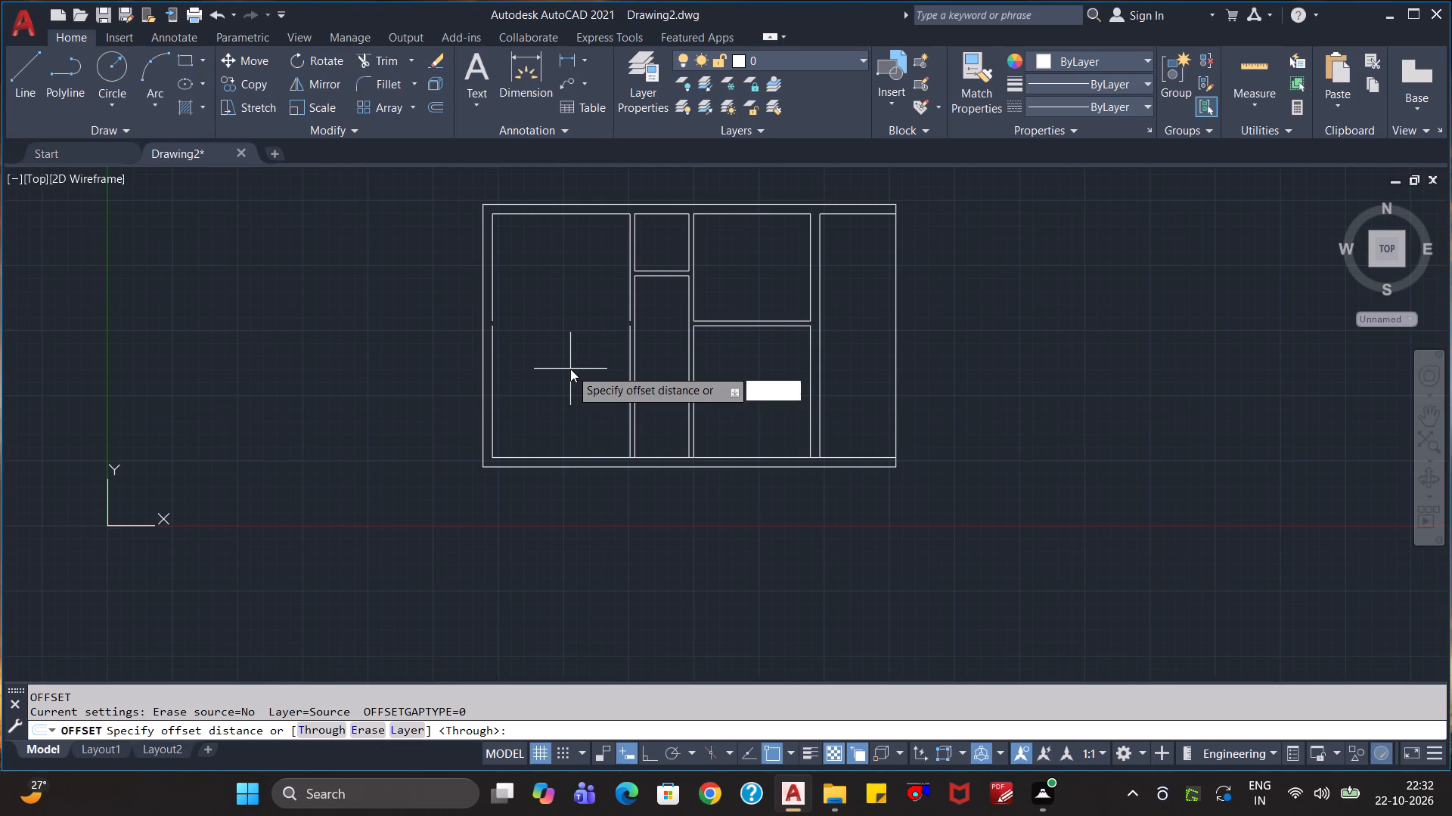
key(apostrophe)
text(6")
key(Return)
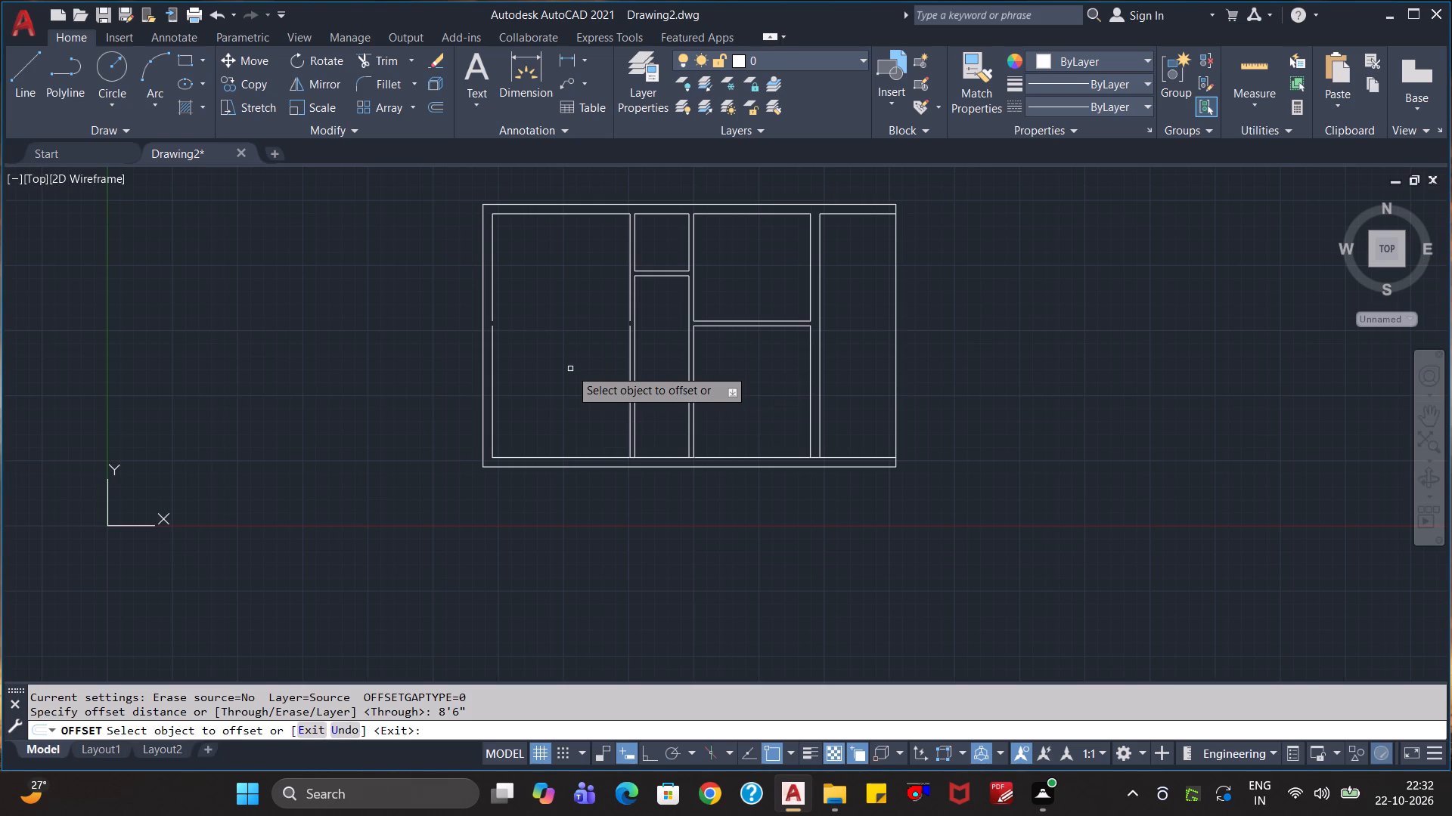
click(557, 457)
click(565, 414)
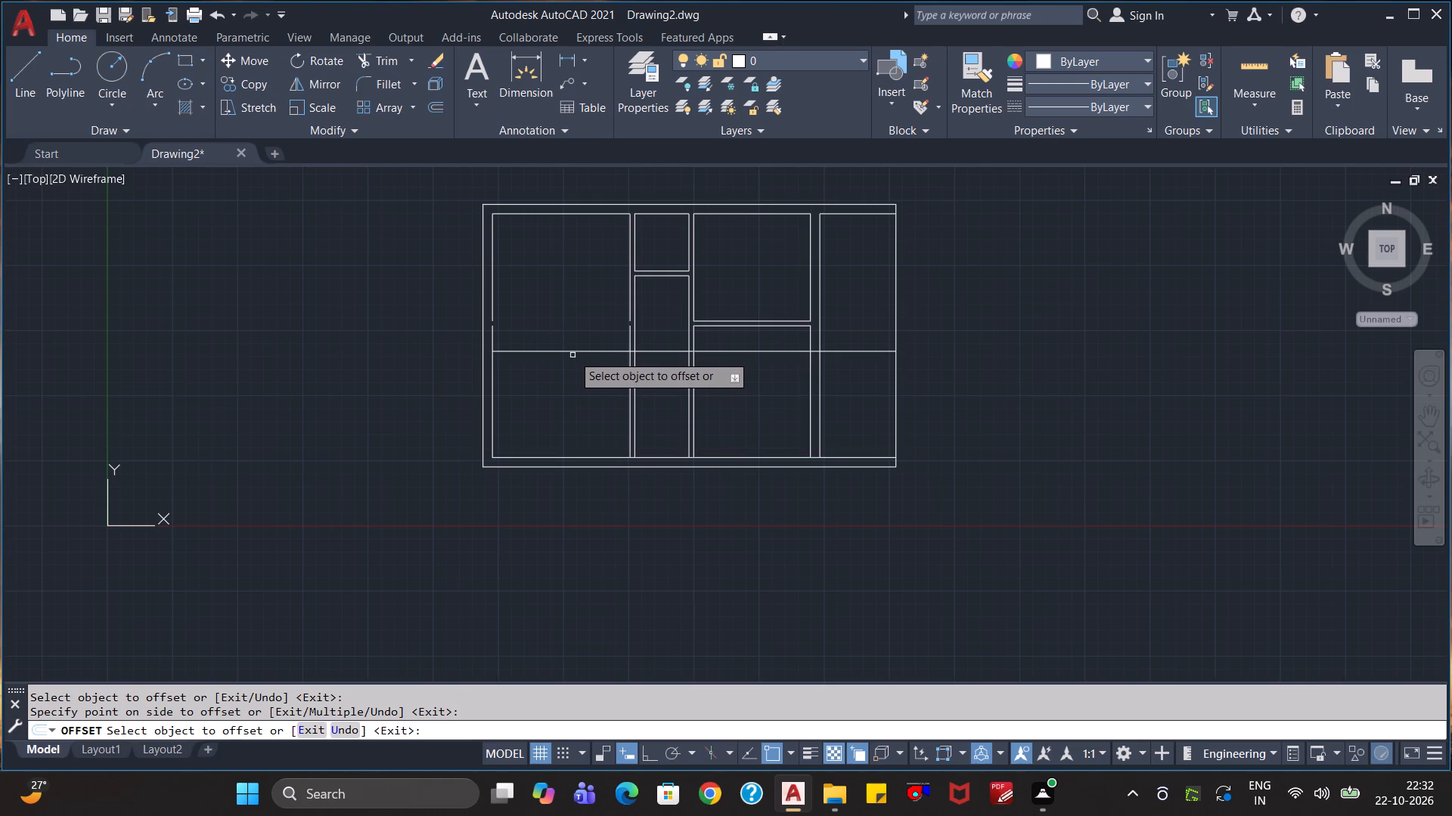
Offset the new horizontal line 4.5" upward to form the partition's thickness.
click(572, 352)
text(4.5")
key(Return)
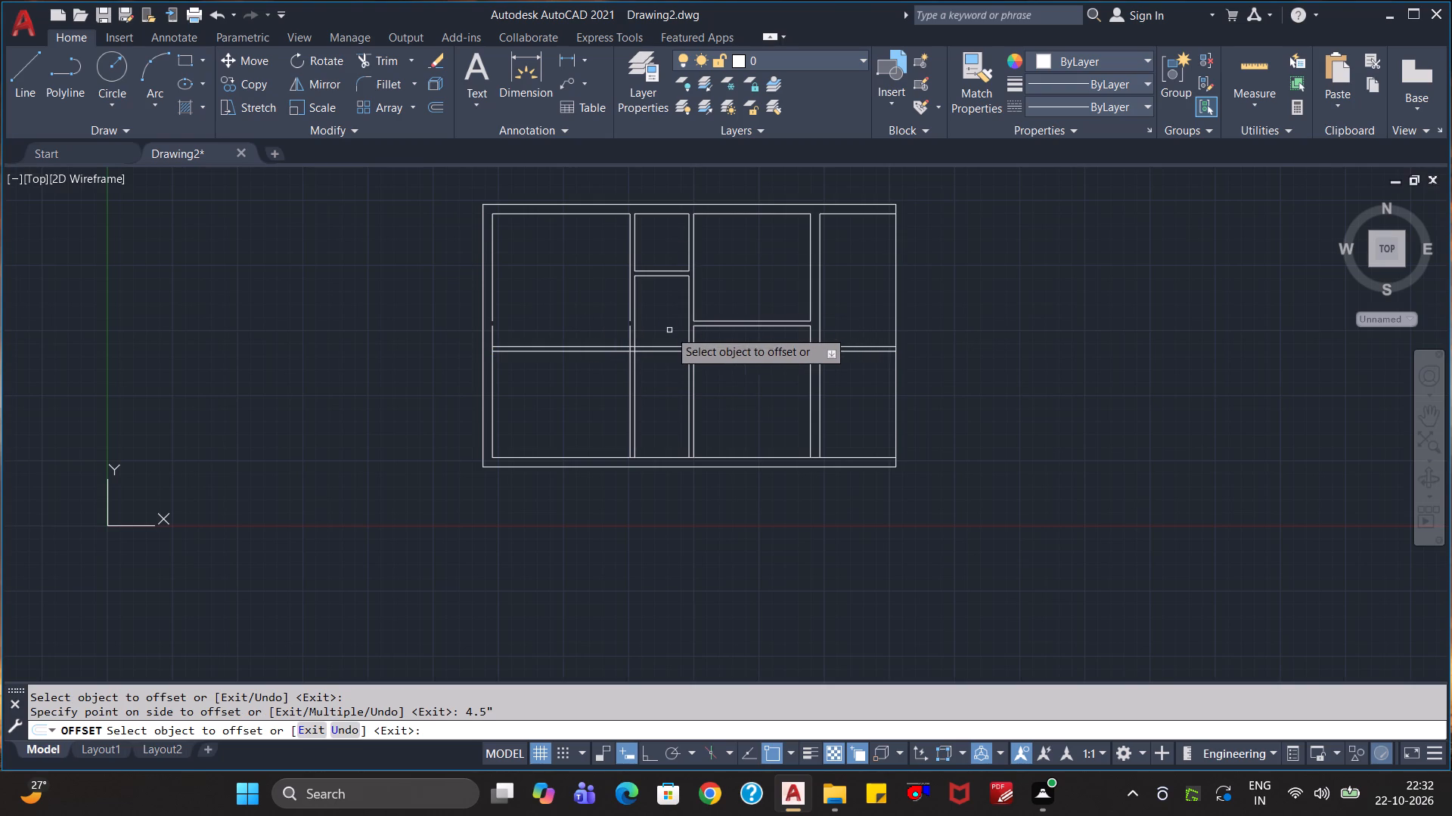
key(Escape)
key(Escape)
Trim the new partition's two lines out of everything from the second bay to the plan's right side, including inside the walls.
text(tr)
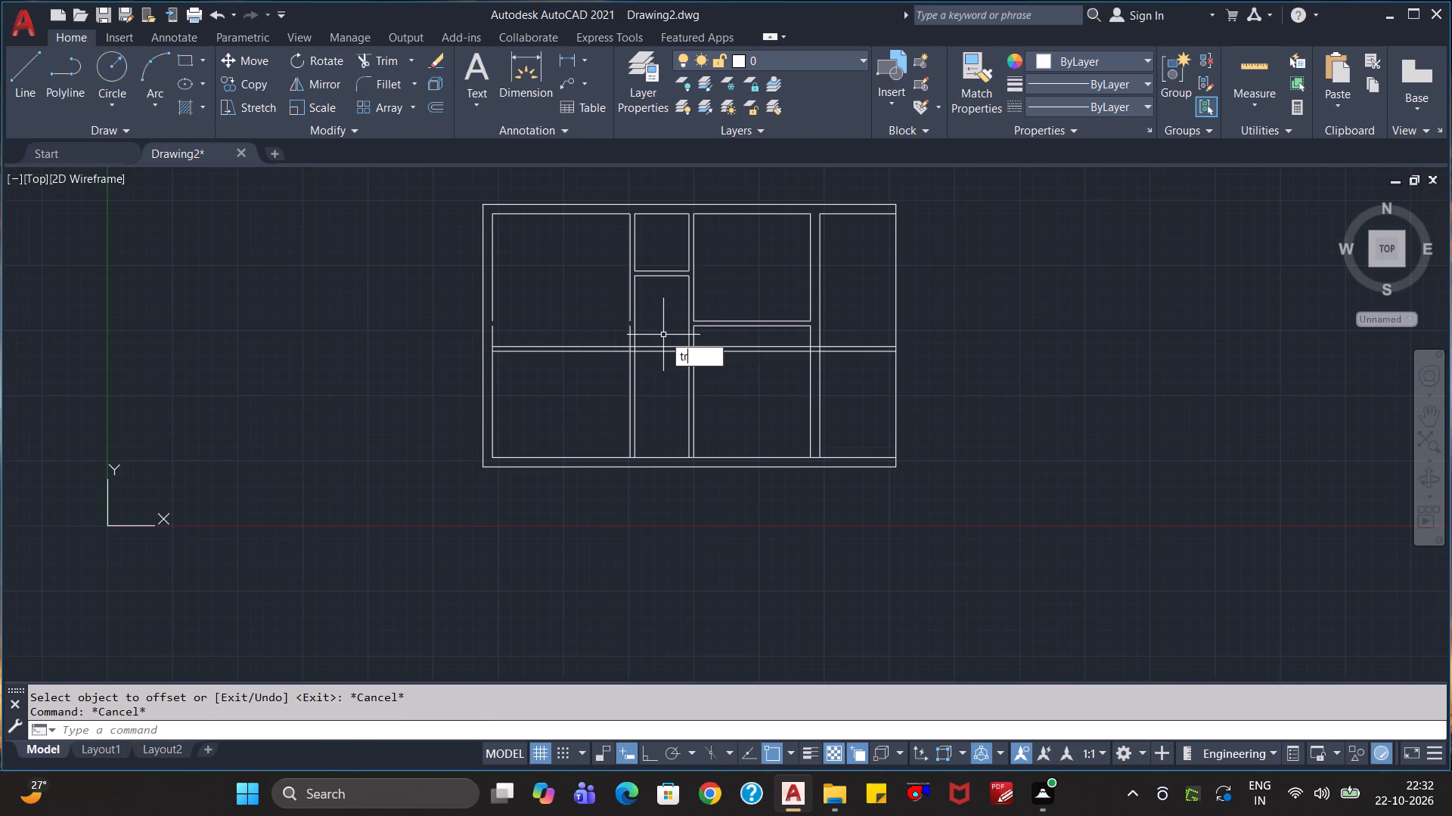
key(Return)
click(662, 336)
click(658, 366)
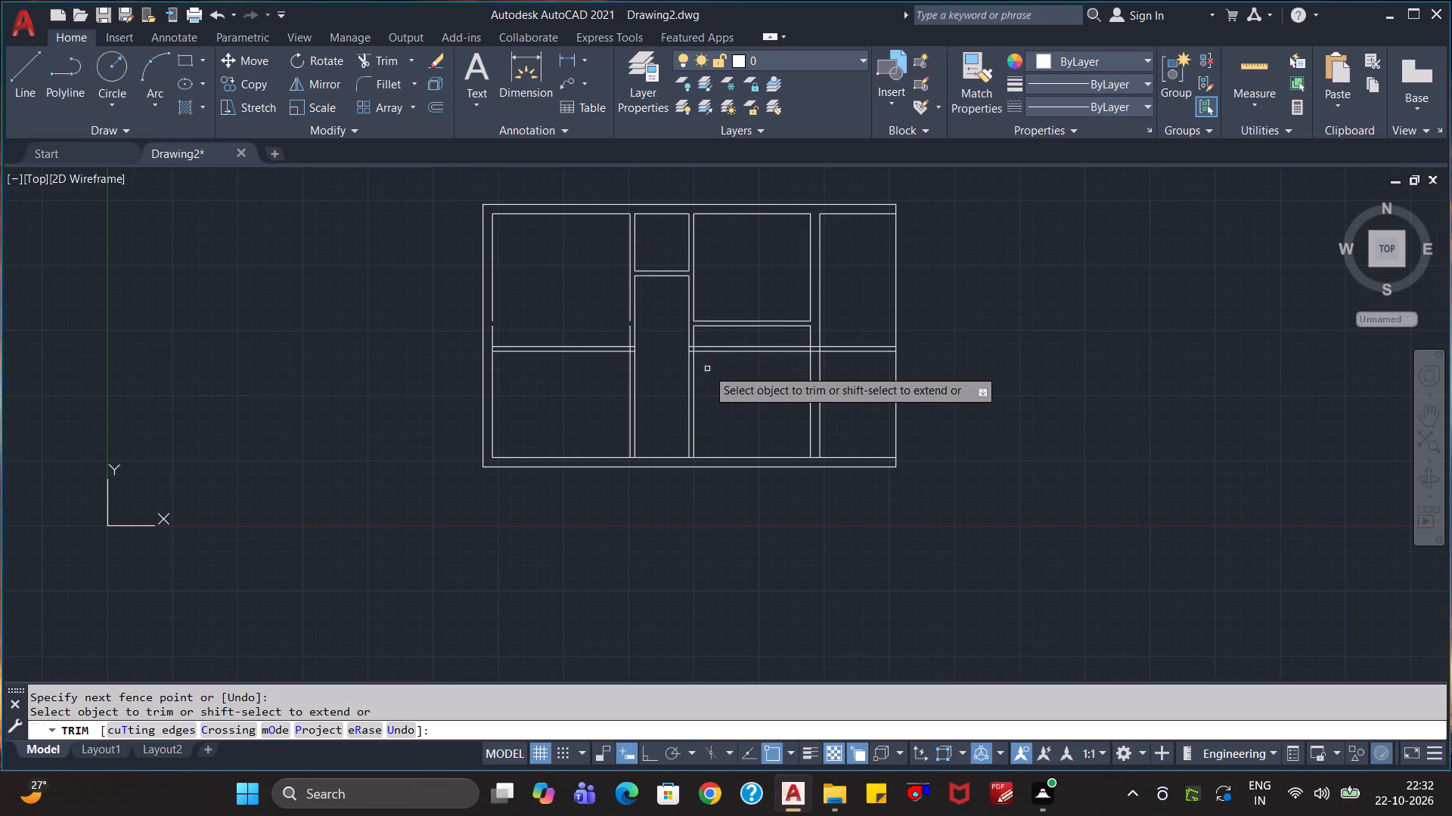
click(712, 378)
click(727, 344)
click(850, 376)
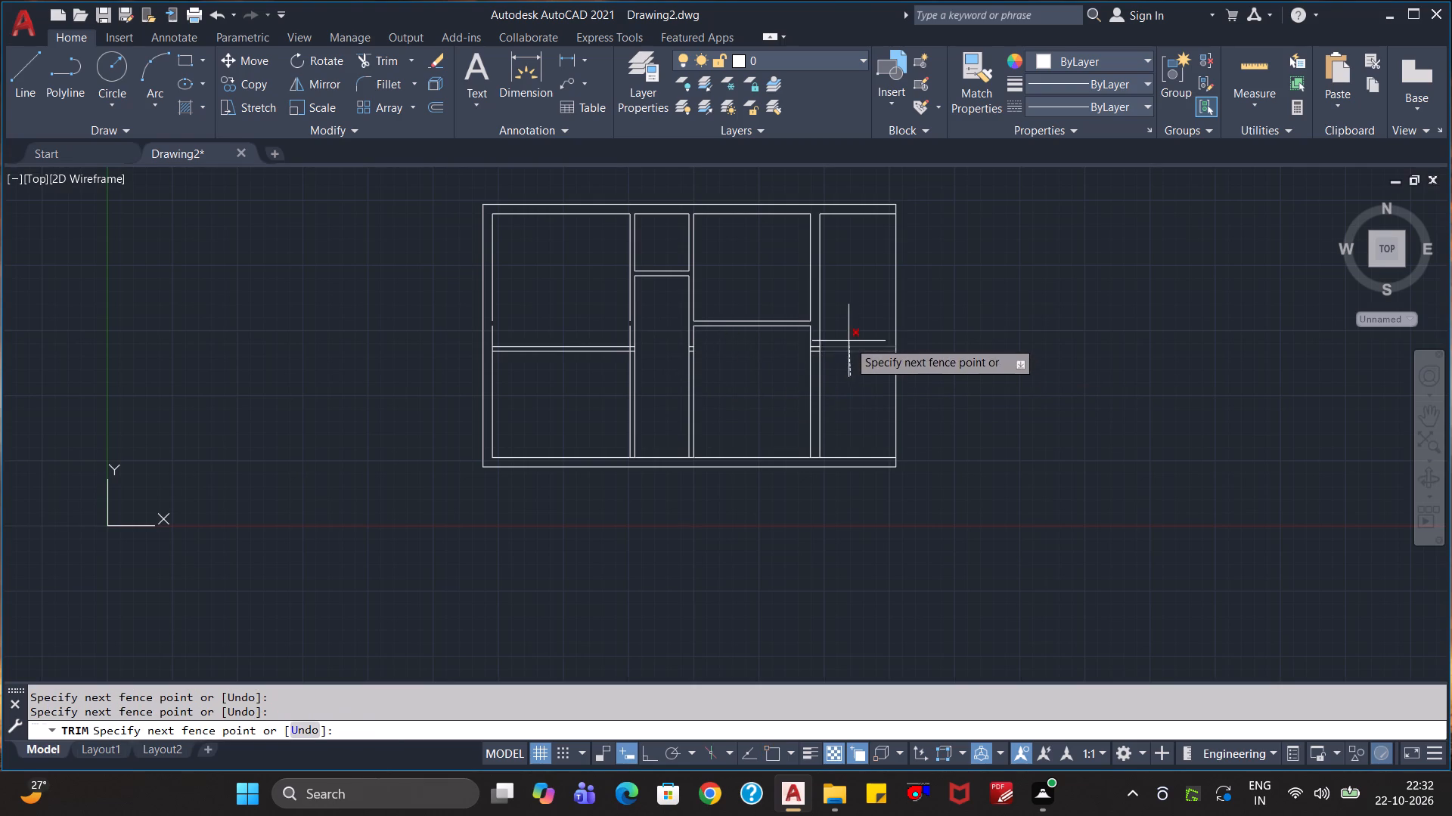
click(849, 340)
scroll(810, 372, up, 3)
click(826, 317)
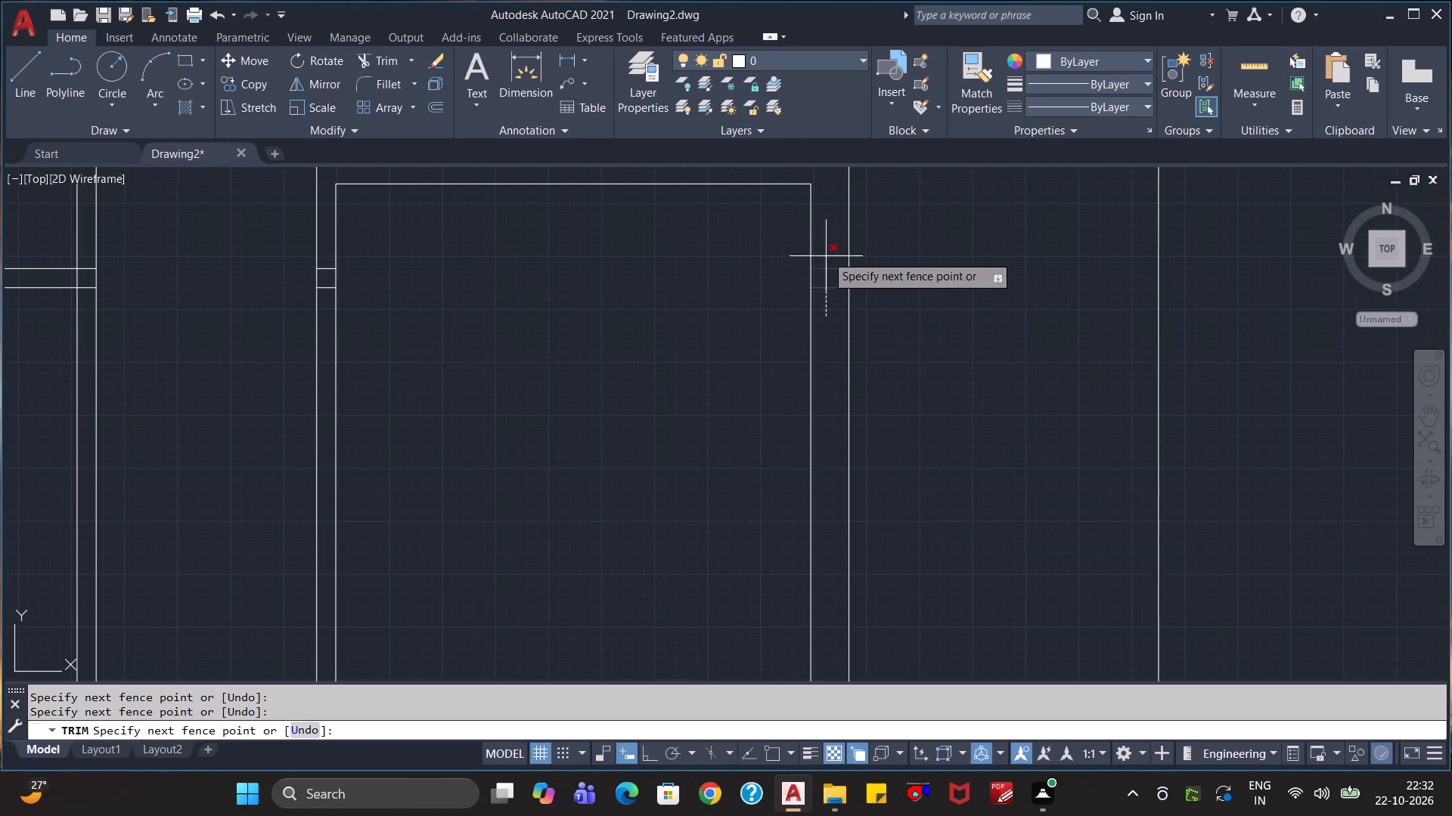
click(826, 253)
scroll(293, 318, up, 2)
click(363, 267)
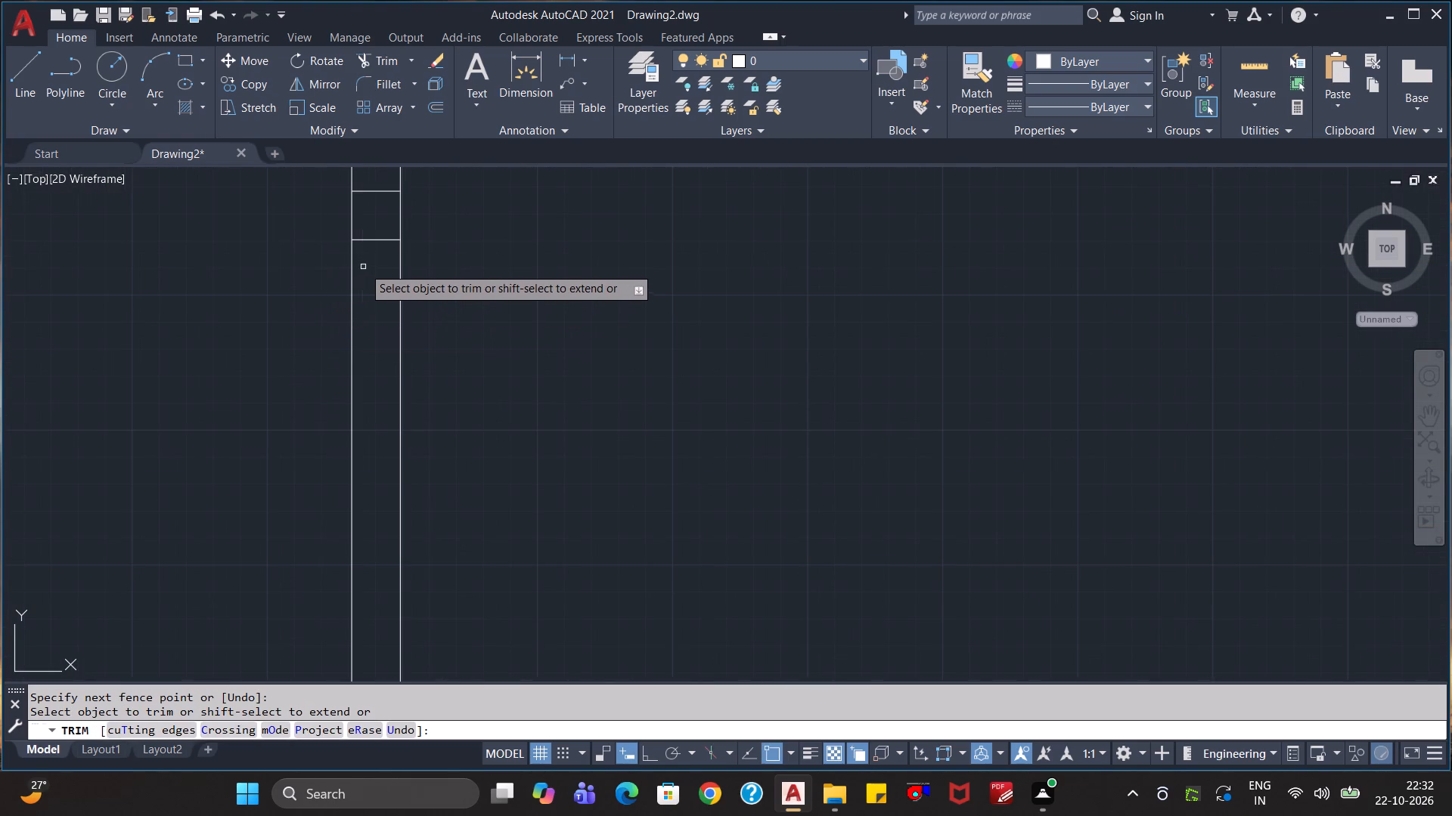
click(371, 187)
Trim the new partition's right end into an open T-joint with the first vertical partition.
scroll(373, 206, down, 3)
middle_drag(323, 261, 521, 440)
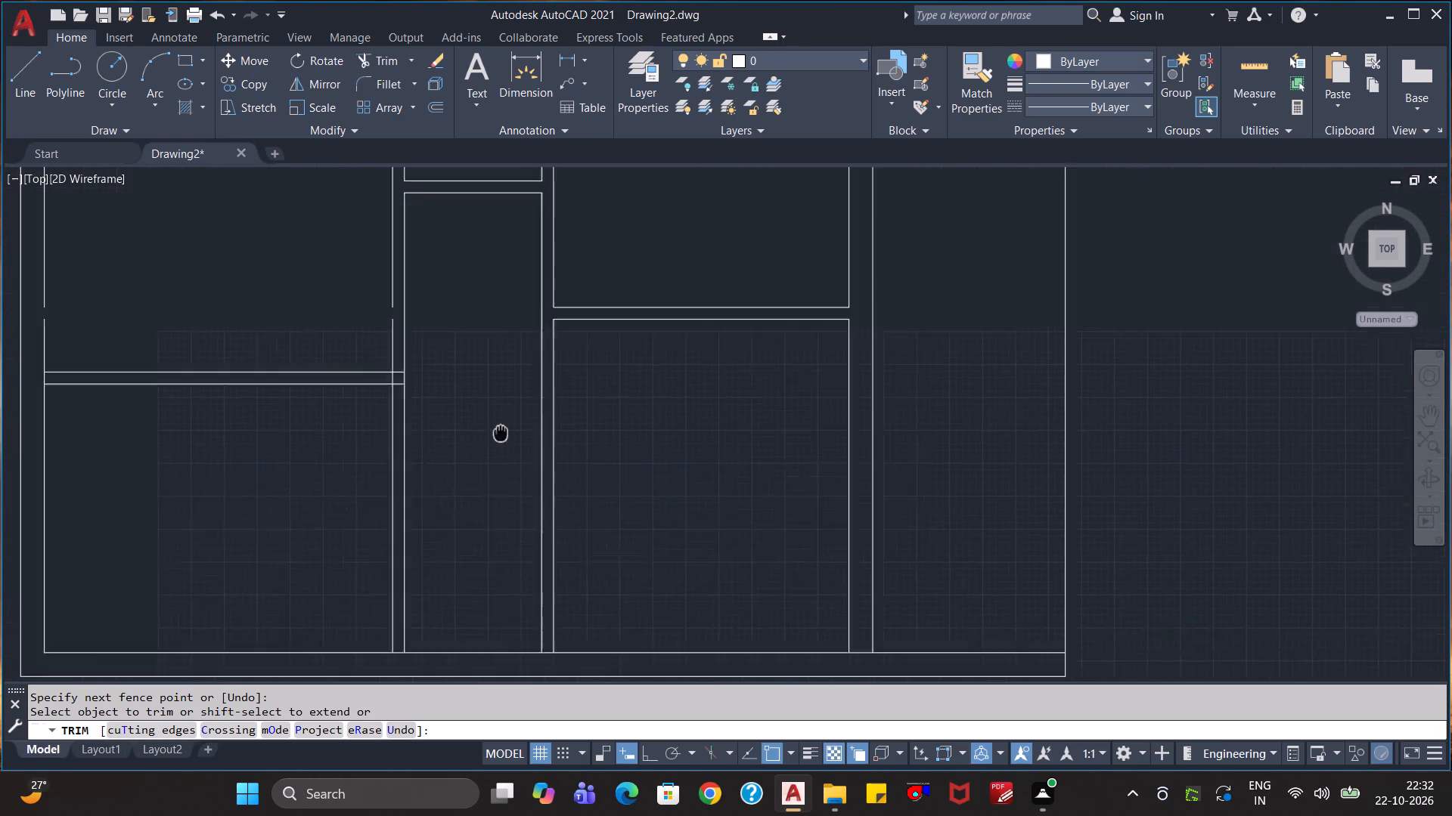
middle_drag(521, 440, 628, 465)
scroll(525, 437, up, 2)
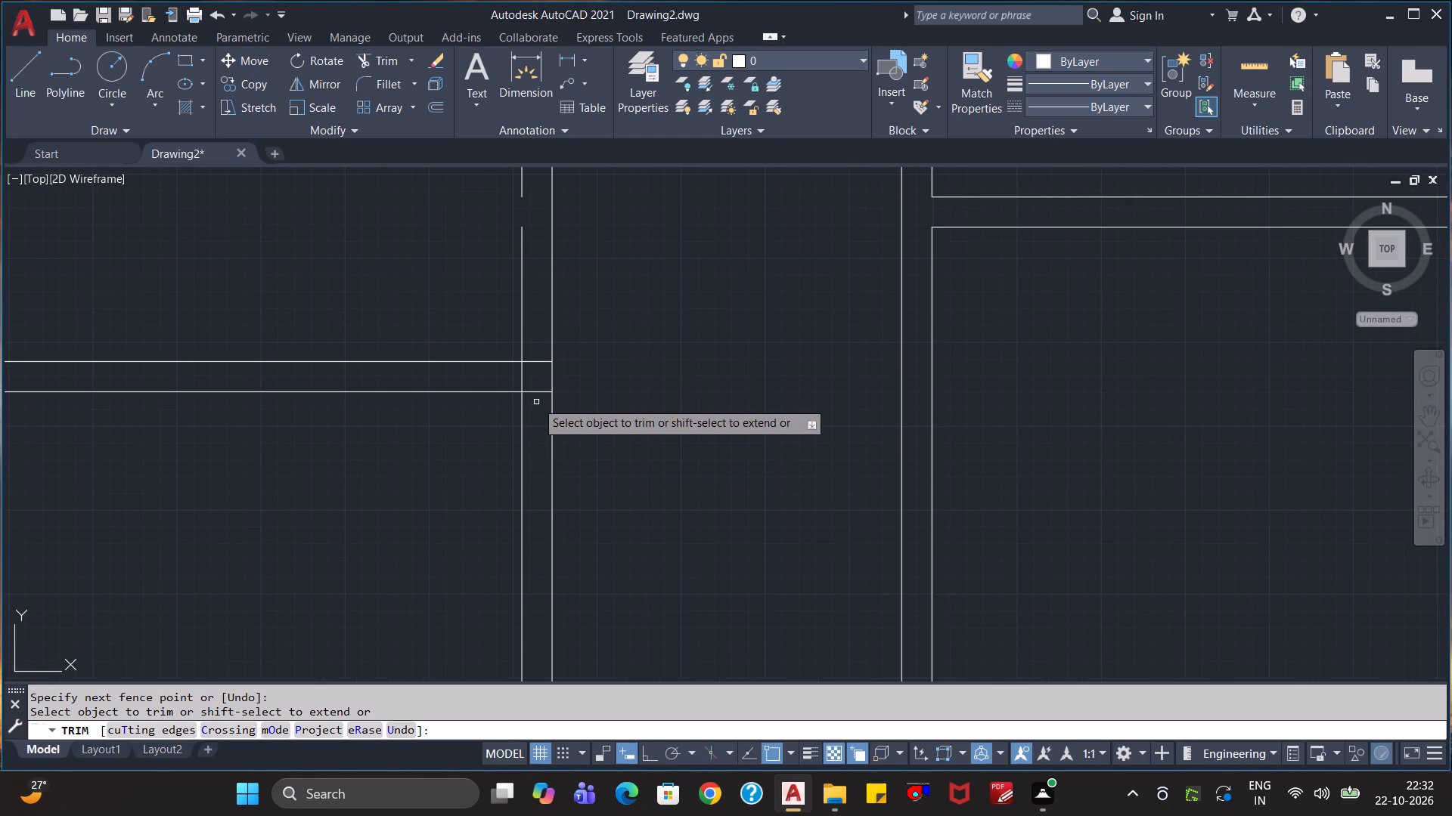
click(536, 401)
click(535, 336)
click(520, 378)
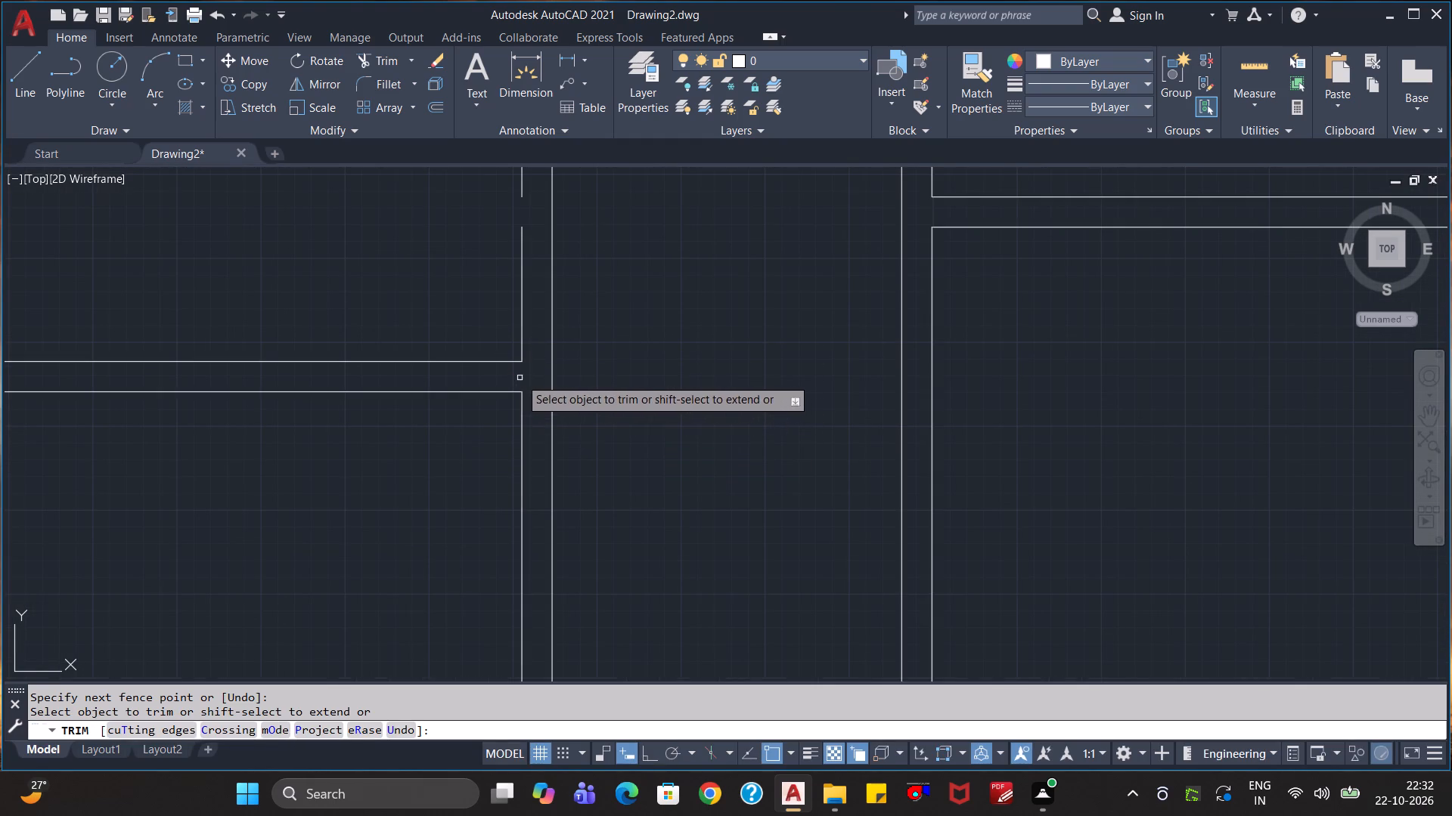
Trim the left outer wall's inner line between the new partition's two lines to open the junction.
scroll(412, 428, down, 2)
middle_drag(289, 454, 690, 518)
scroll(498, 472, up, 3)
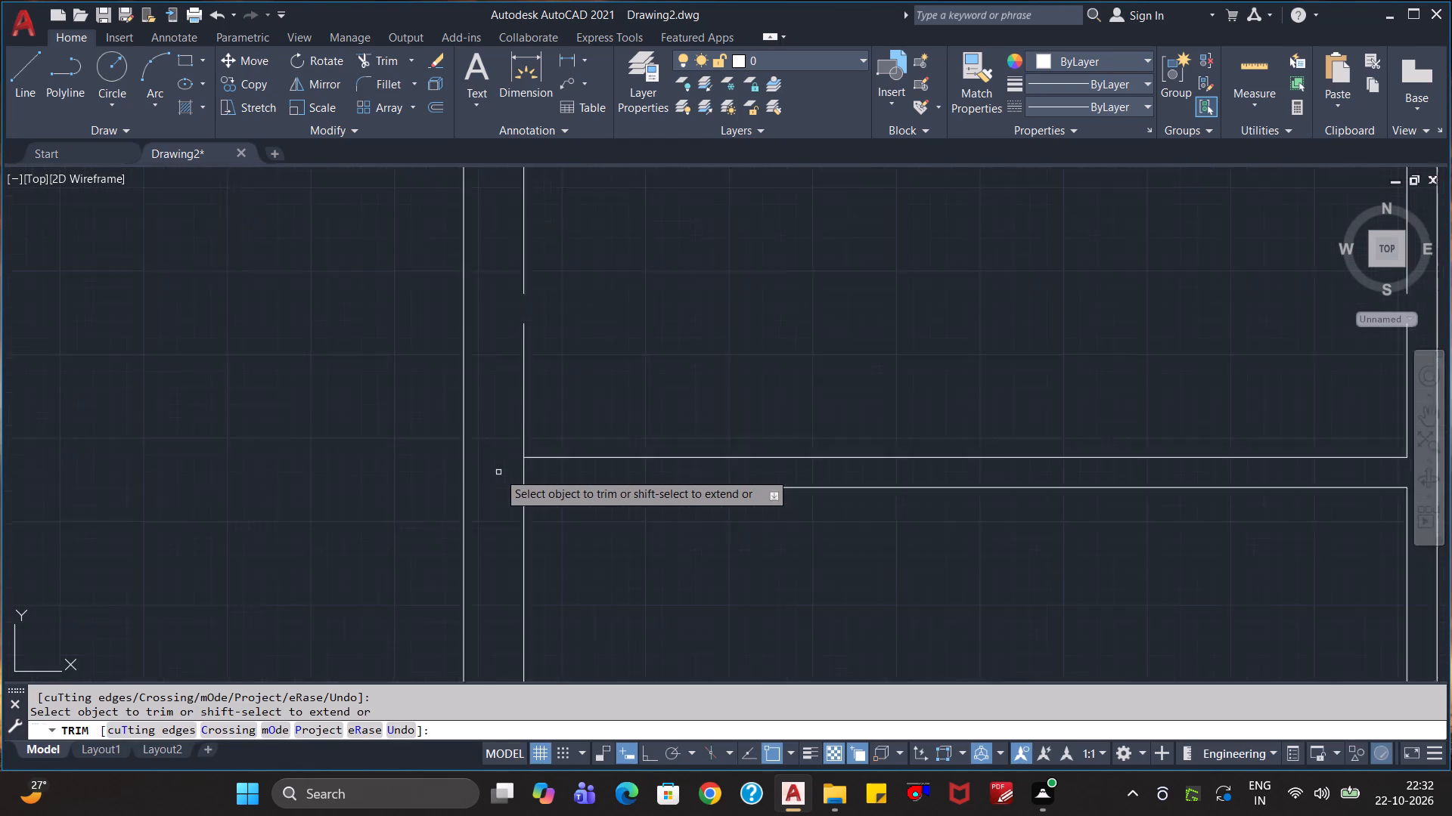
click(535, 471)
Extend the left outer wall's inner line and first vertical partition's left line upward across the gaps at the removed partition.
scroll(544, 471, down, 2)
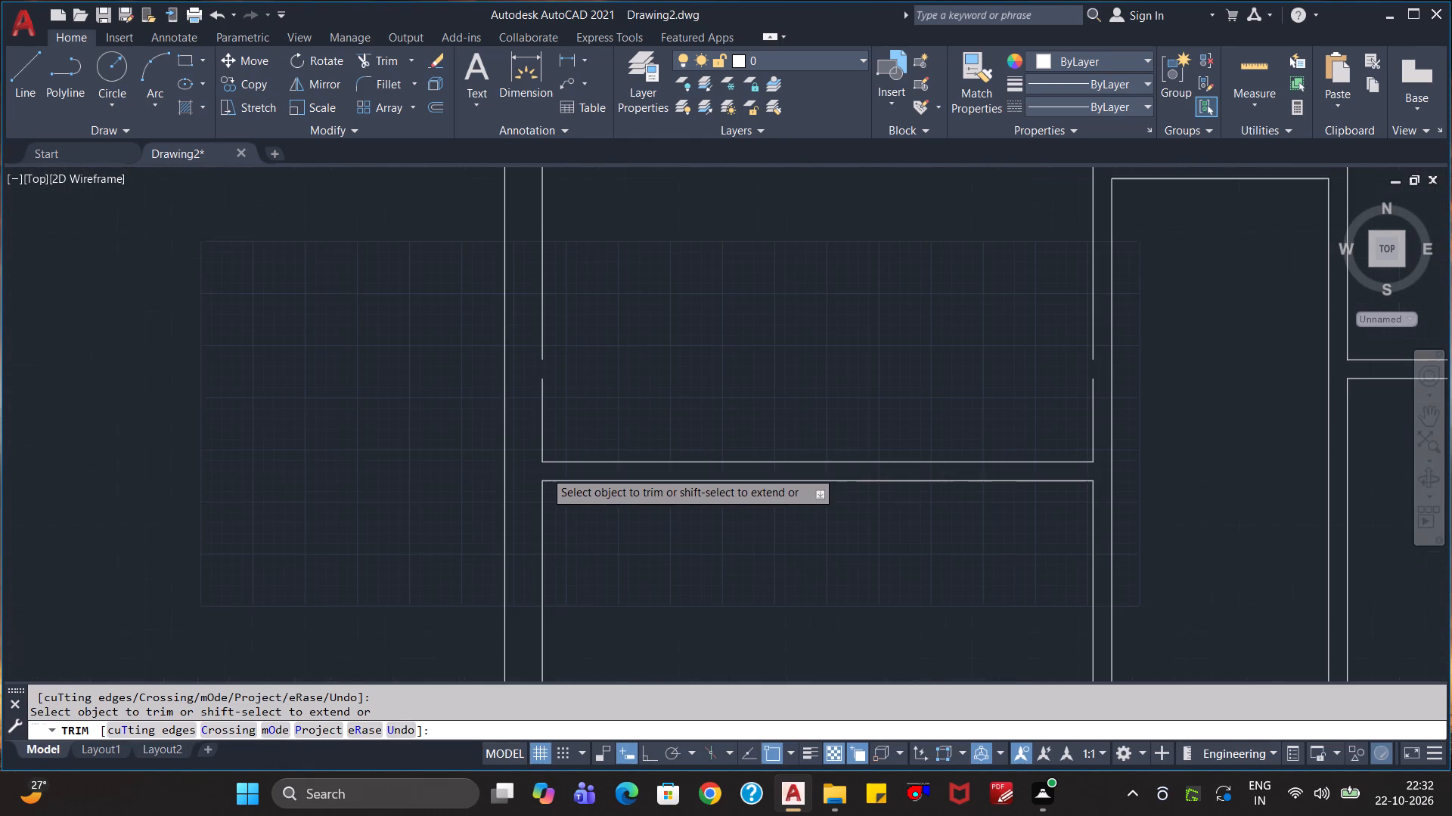
shift+click(542, 413)
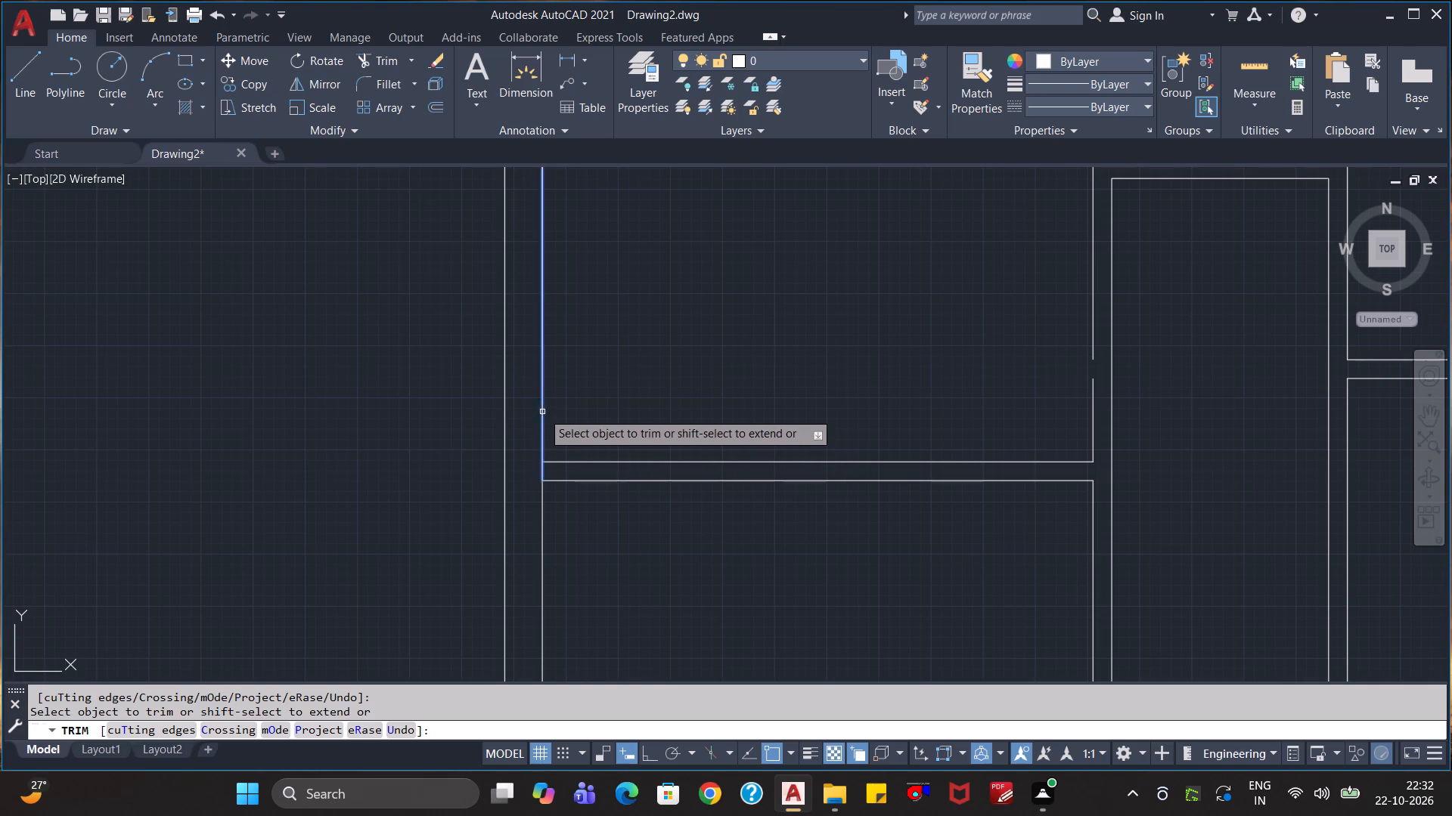
shift+click(1093, 399)
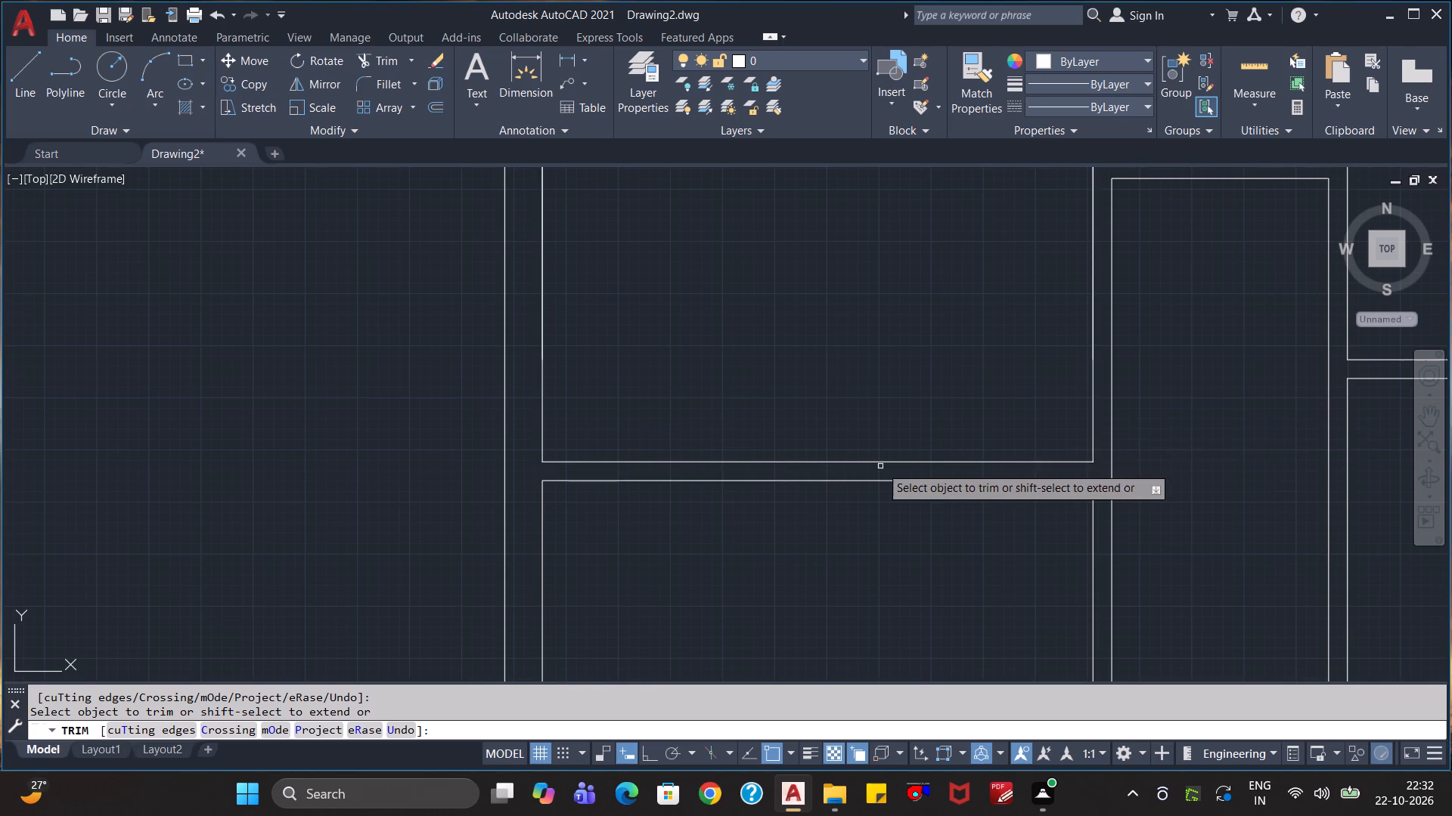
scroll(874, 480, down, 2)
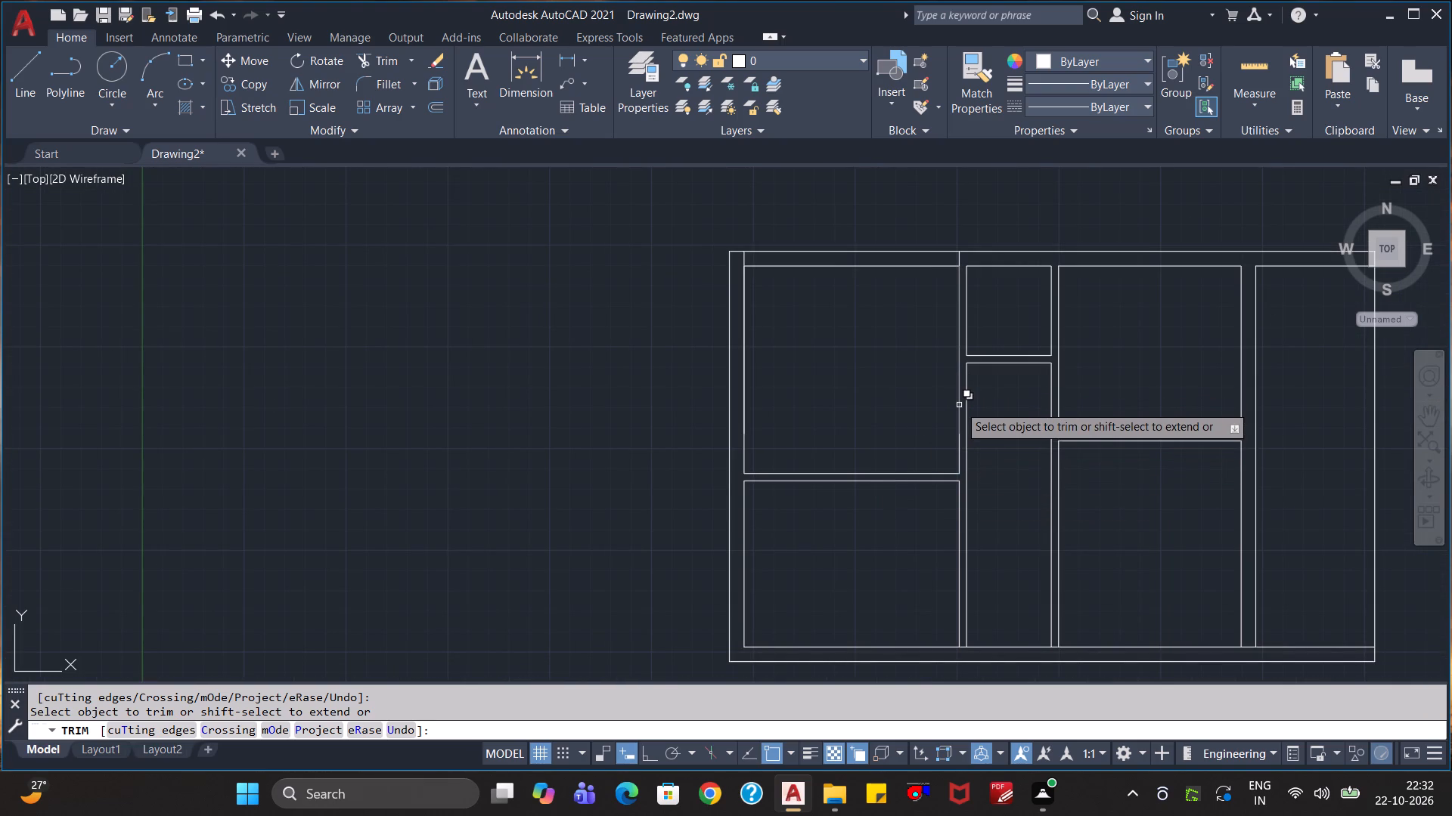
Trim away the short duplicate segment overlapping the first vertical partition's left line beside the upper-left room.
click(960, 402)
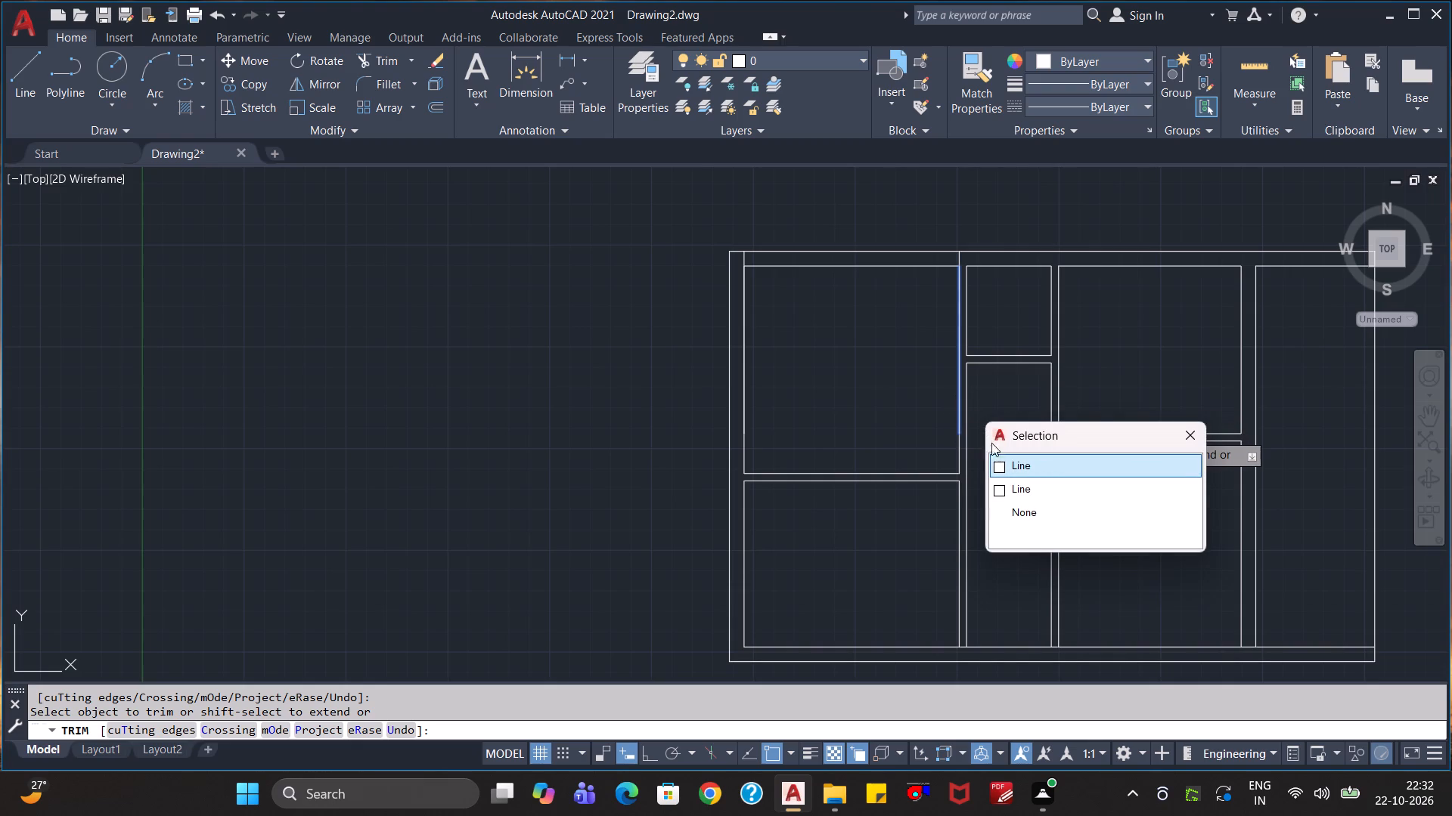
click(1001, 465)
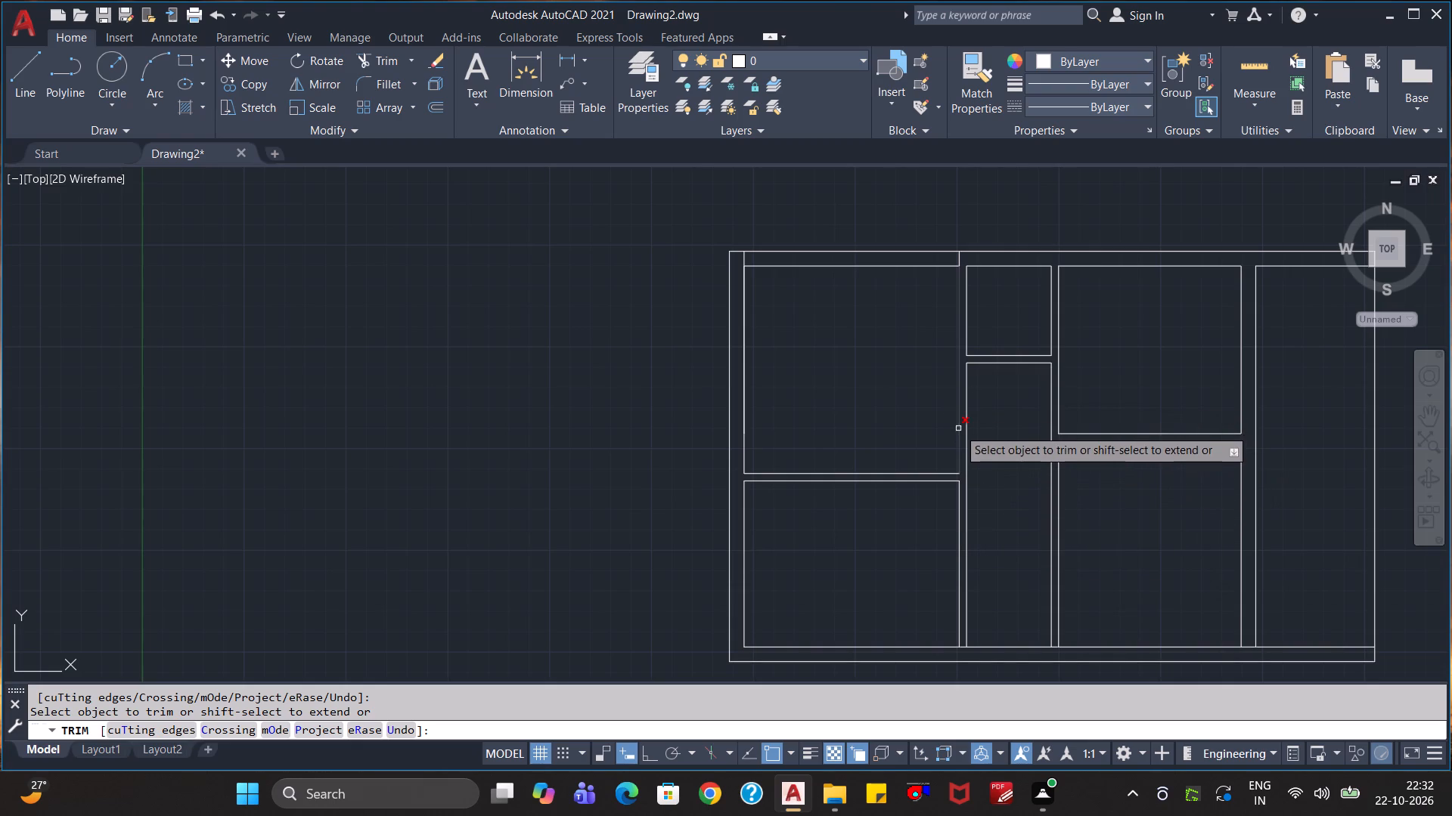
Delete the duplicate line overlapping the left outer wall's inner line beside the upper-left room.
click(747, 369)
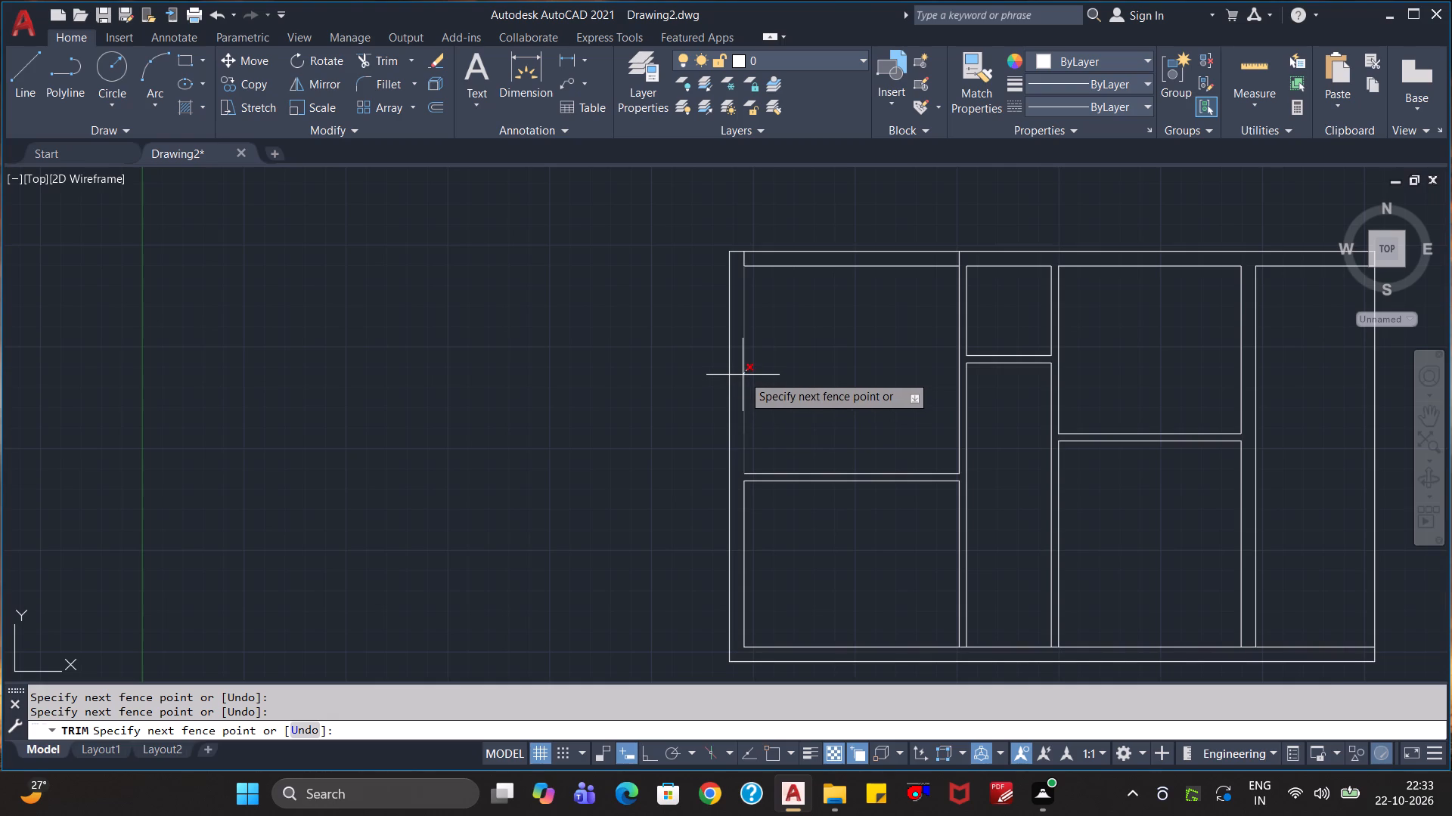
key(Escape)
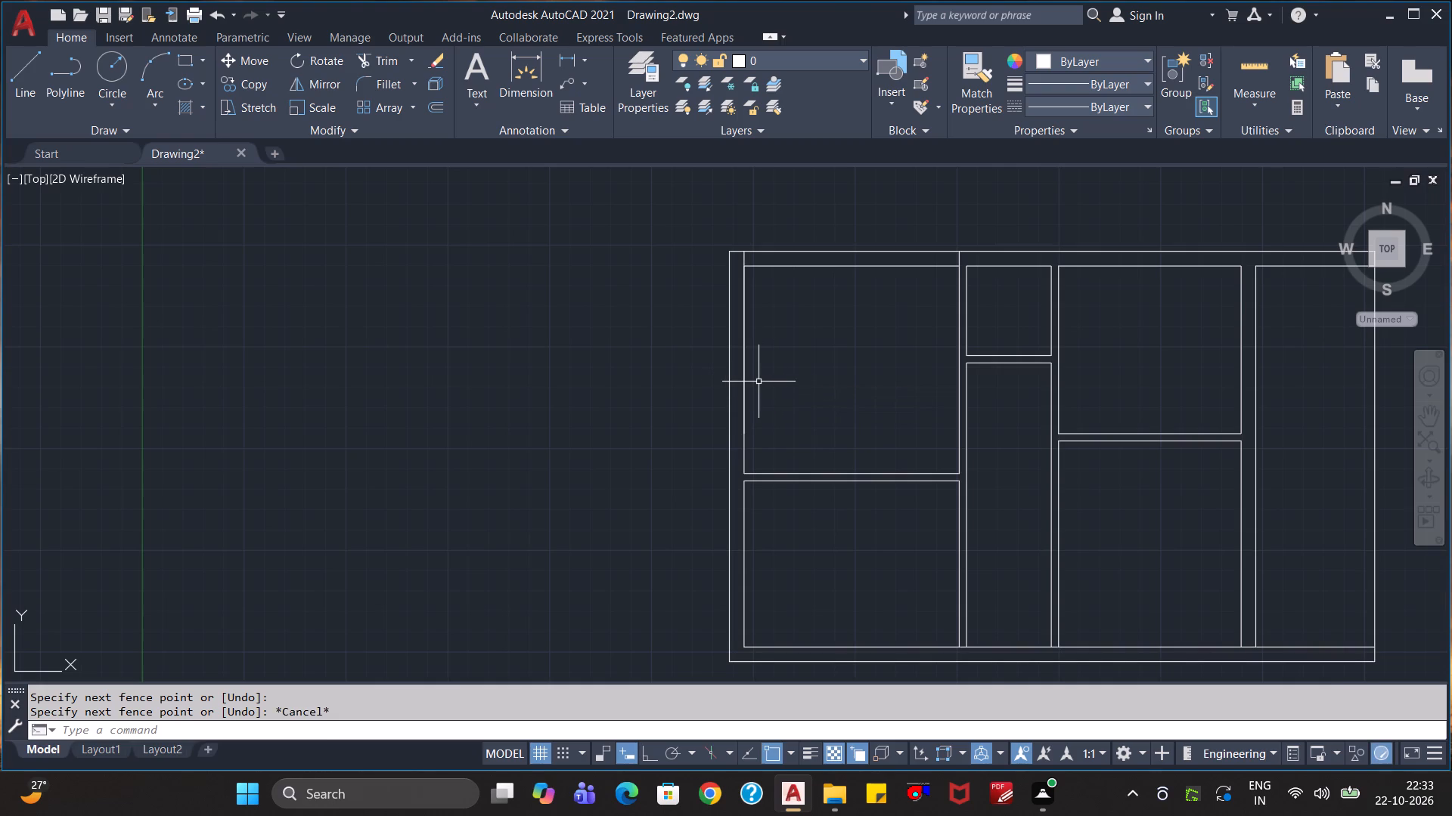
key(t)
key(Escape)
key(Escape)
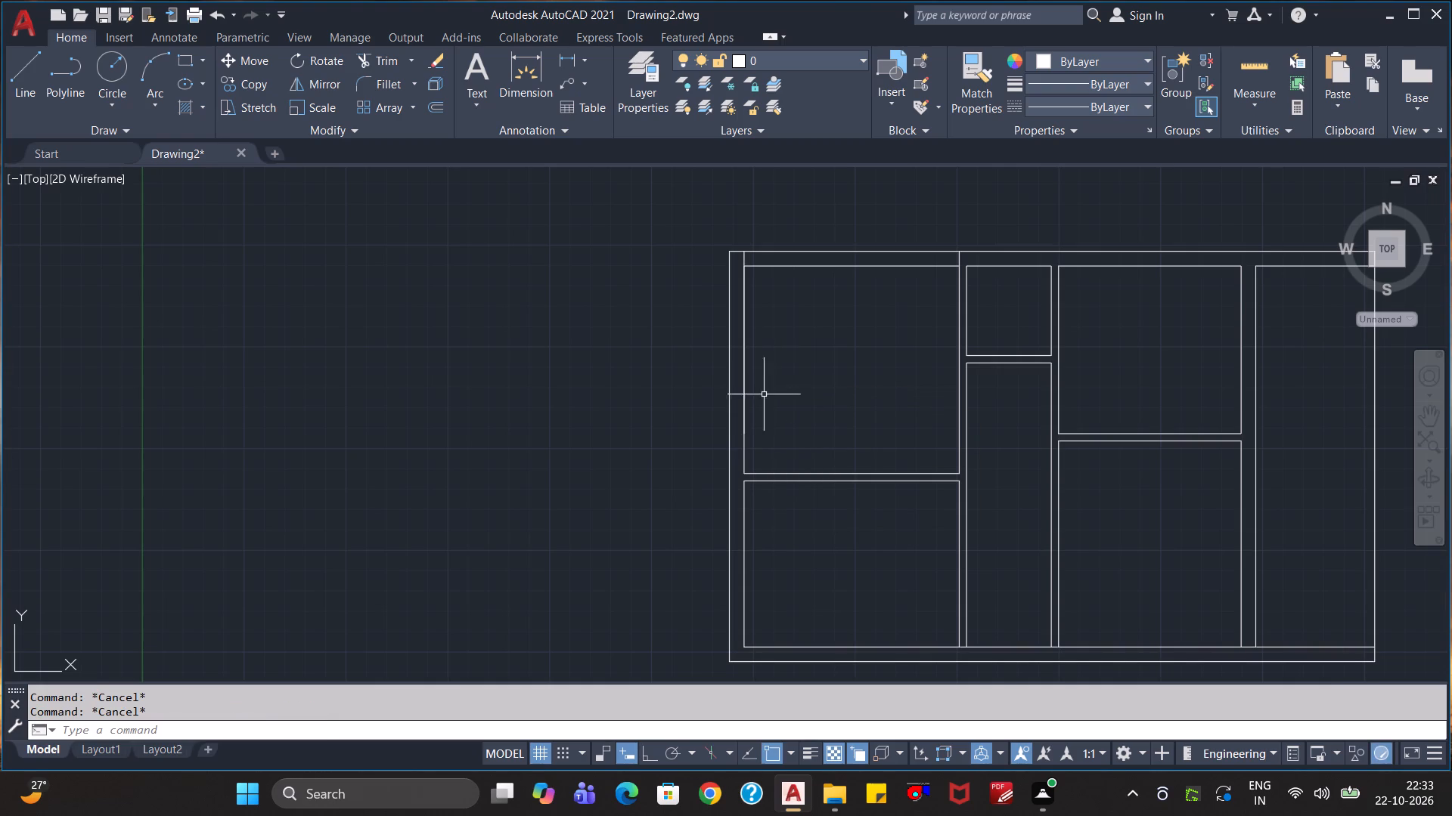
click(746, 395)
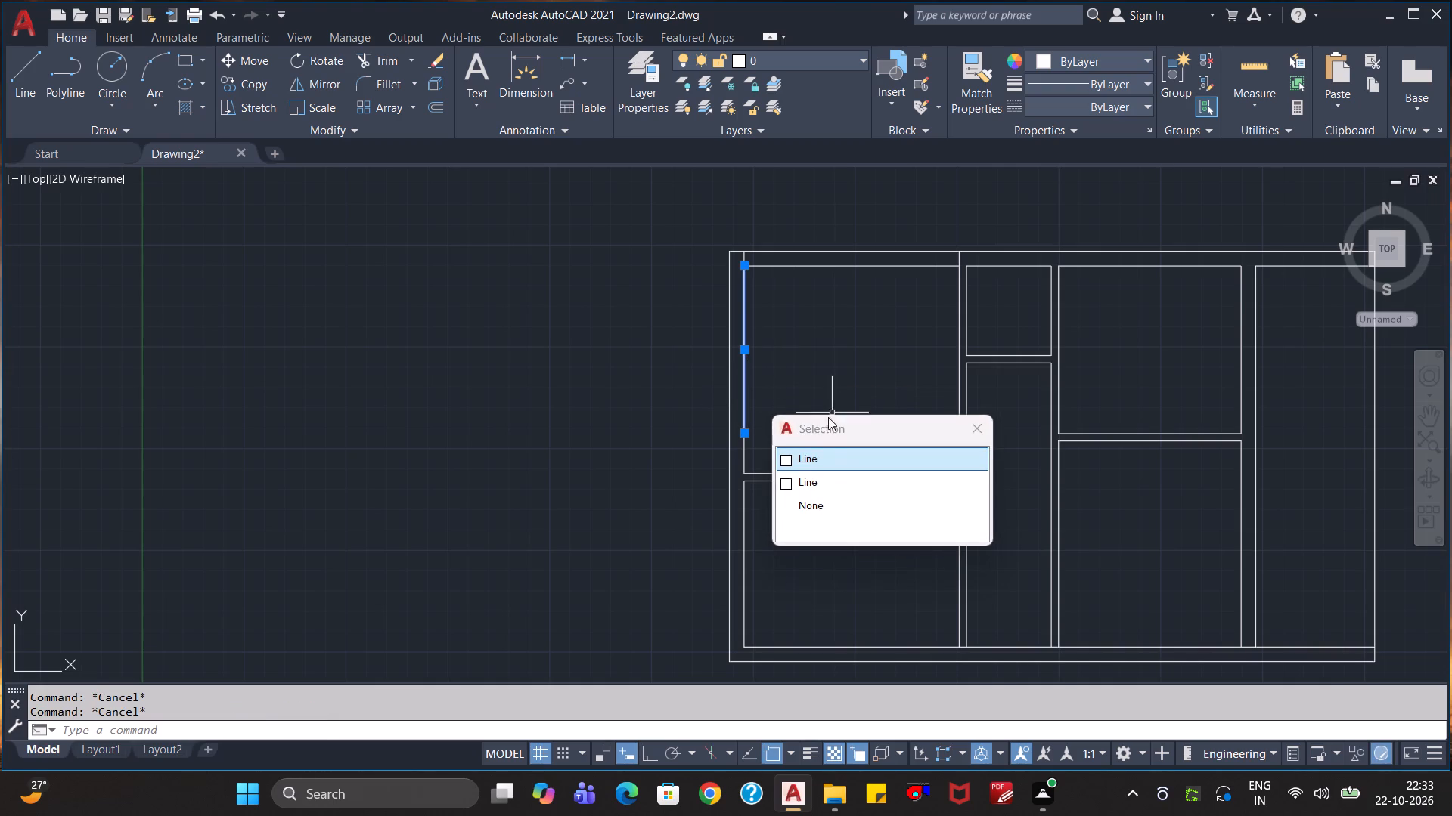
click(835, 462)
key(Delete)
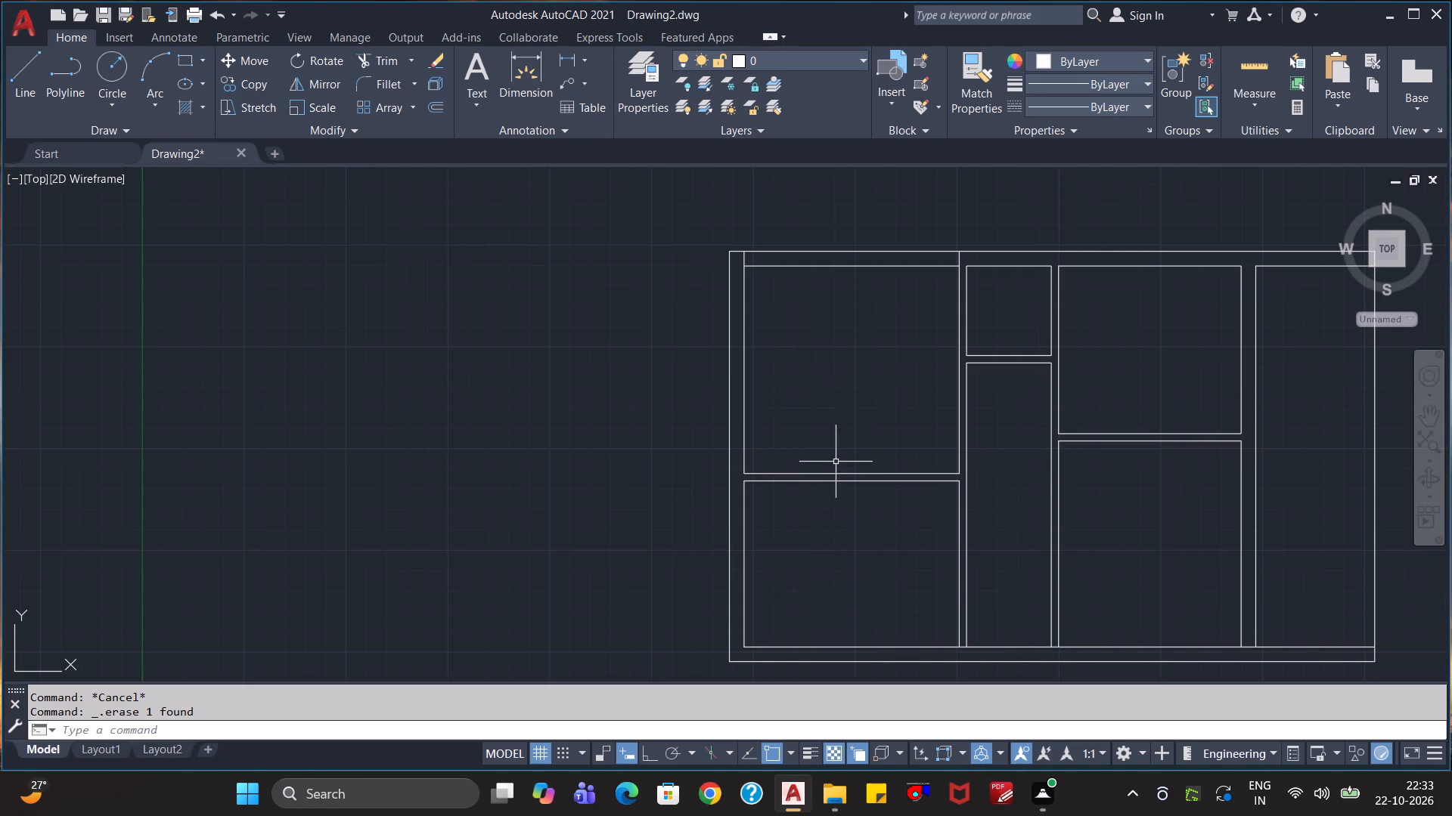
Trim the two short line stubs crossing the top outer wall above the upper-left room's corners.
scroll(835, 409, down, 1)
scroll(847, 395, up, 2)
middle_drag(875, 346, 881, 379)
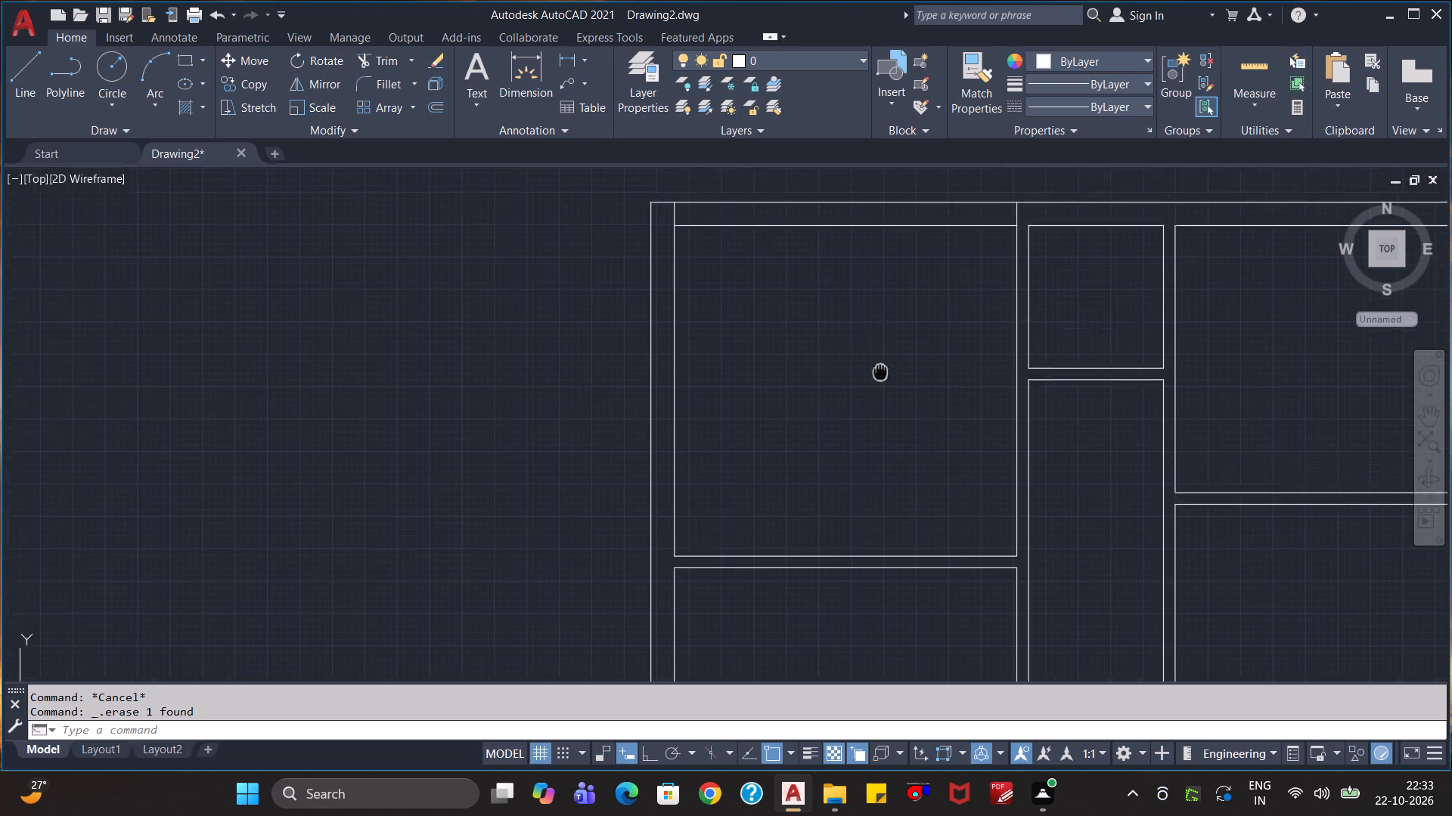
middle_drag(881, 379, 859, 474)
text(tr)
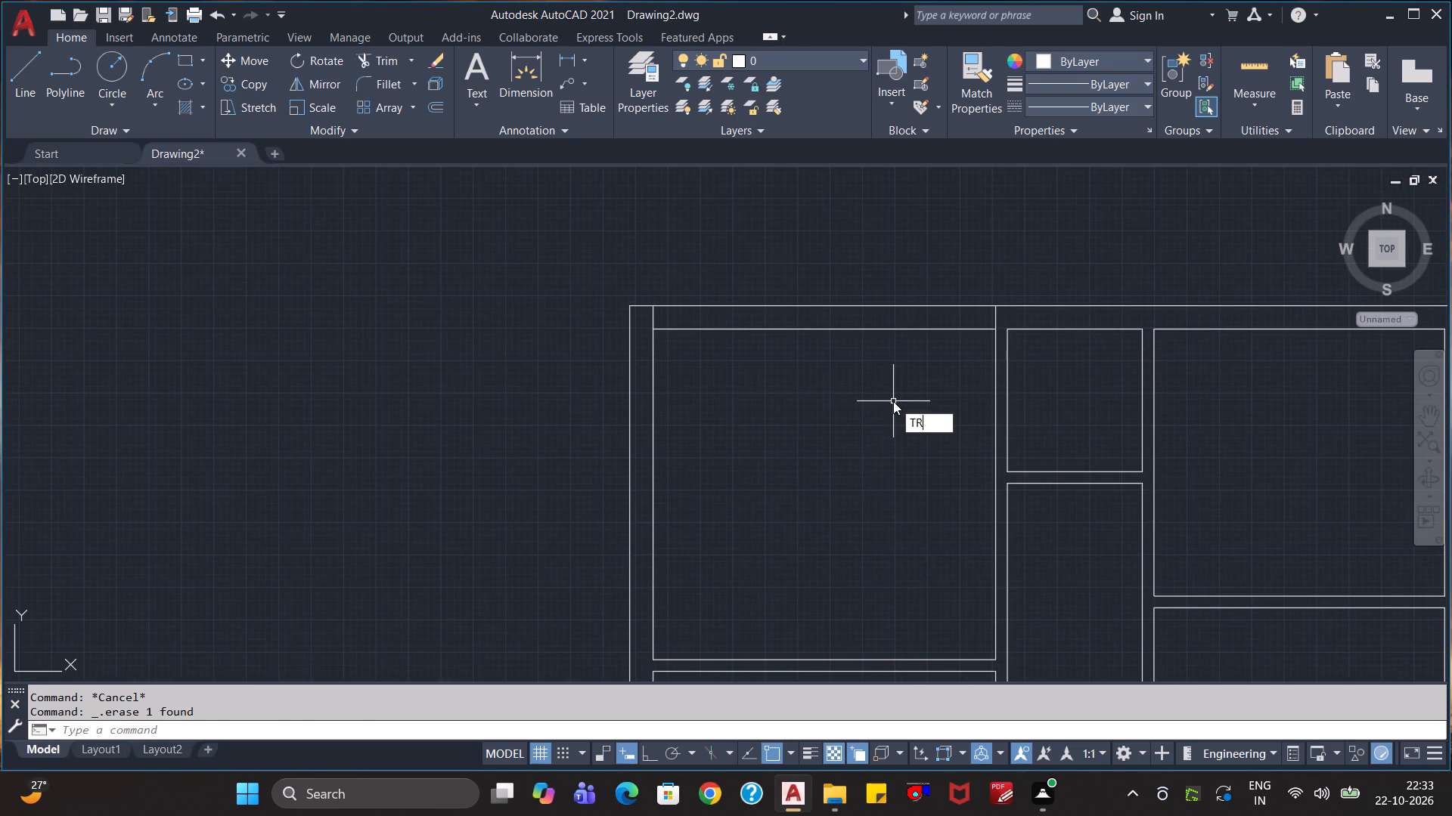
key(Return)
scroll(975, 342, up, 1)
click(976, 305)
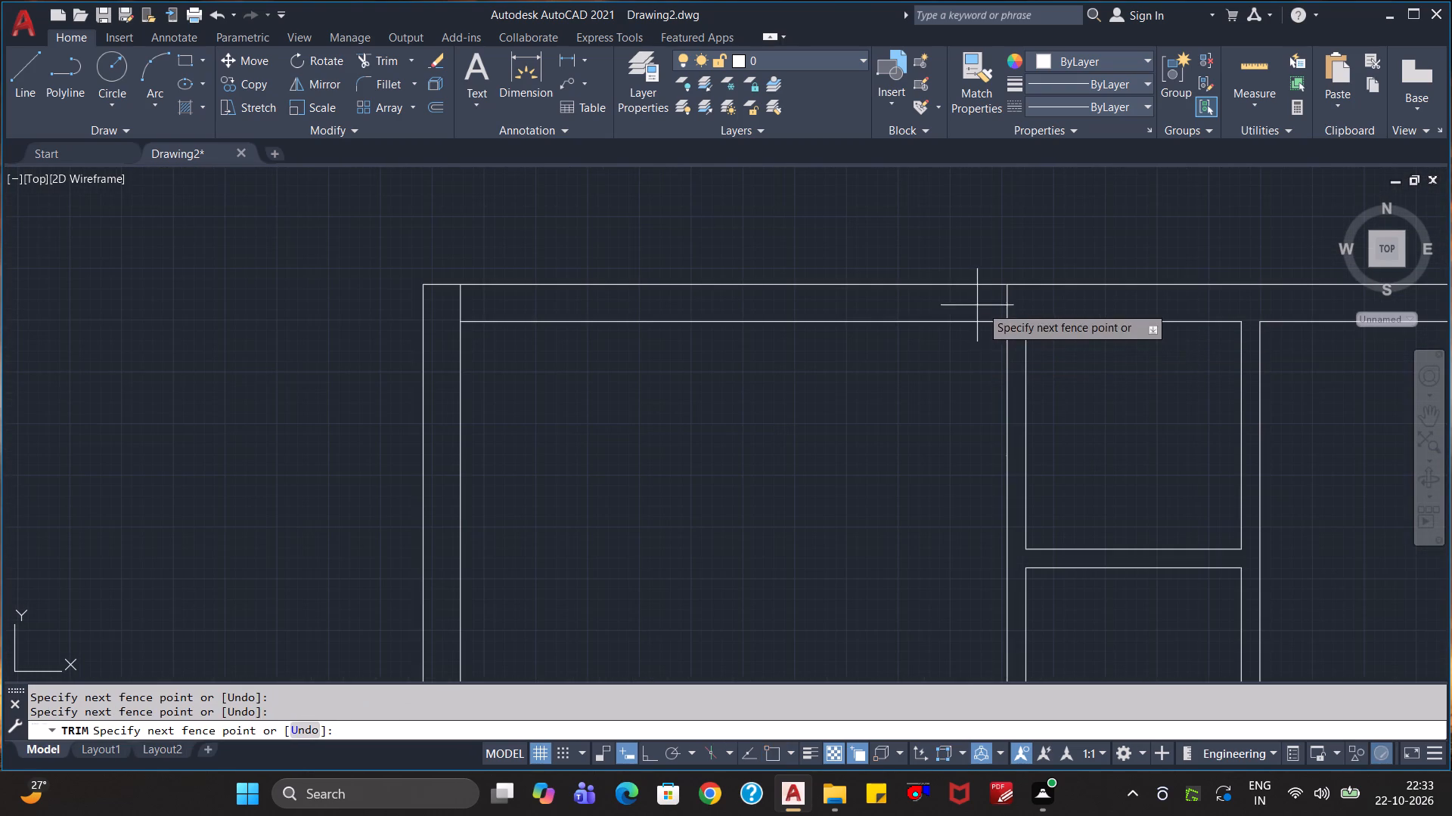
click(1025, 306)
click(484, 304)
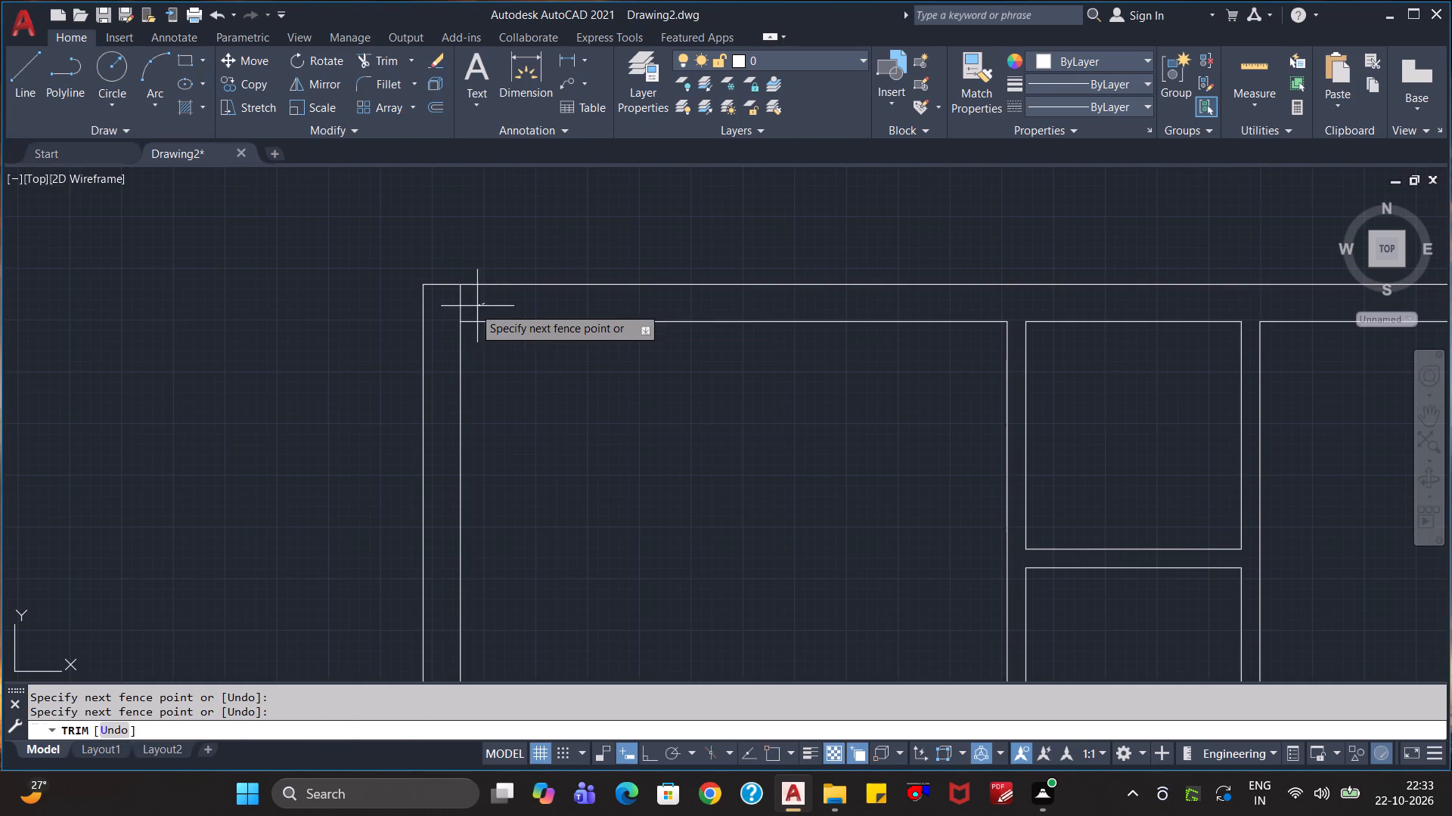
click(458, 304)
scroll(593, 376, down, 1)
middle_drag(728, 490, 620, 318)
scroll(653, 383, down, 2)
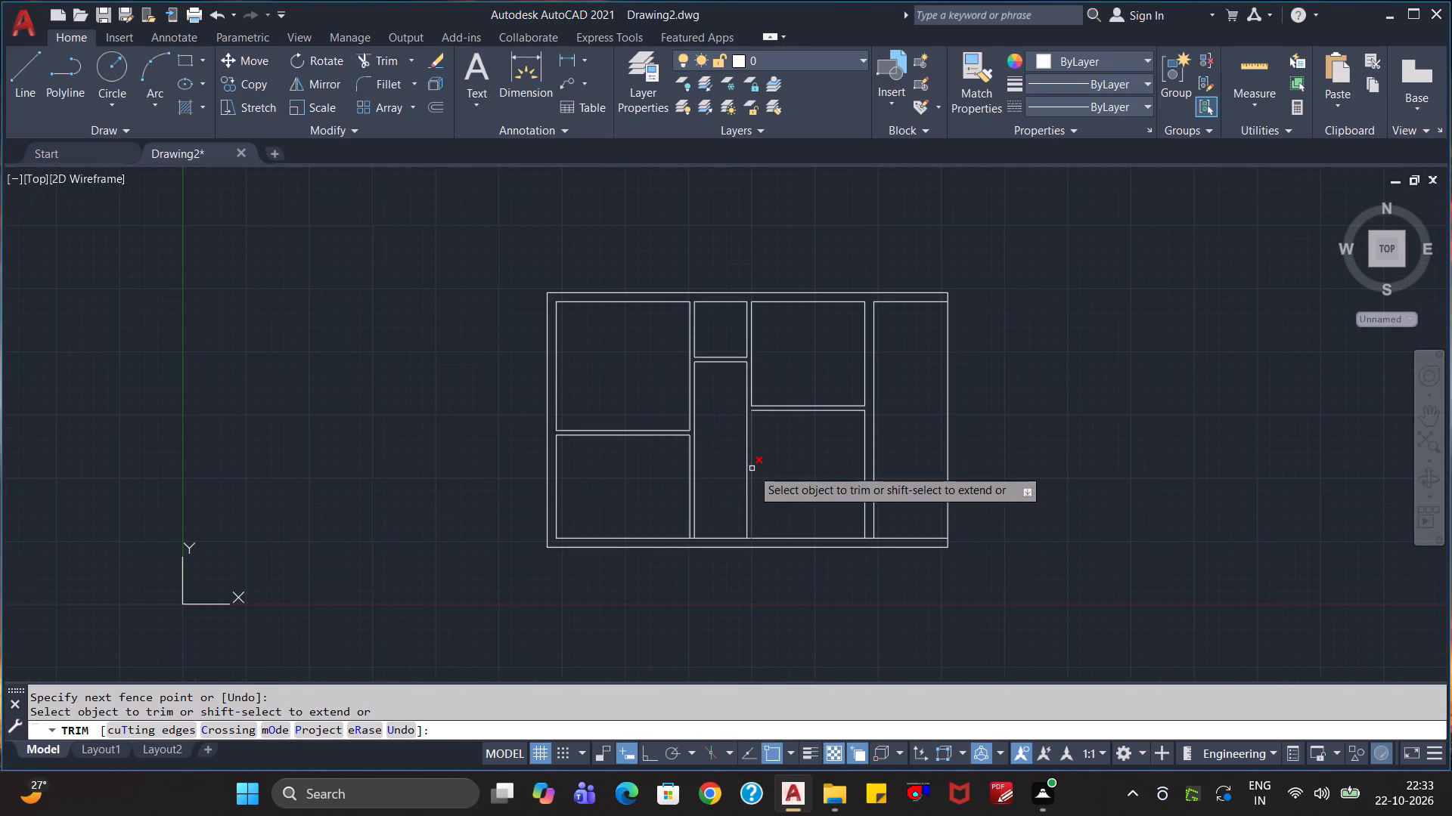
key(Escape)
key(Escape)
key(Escape)
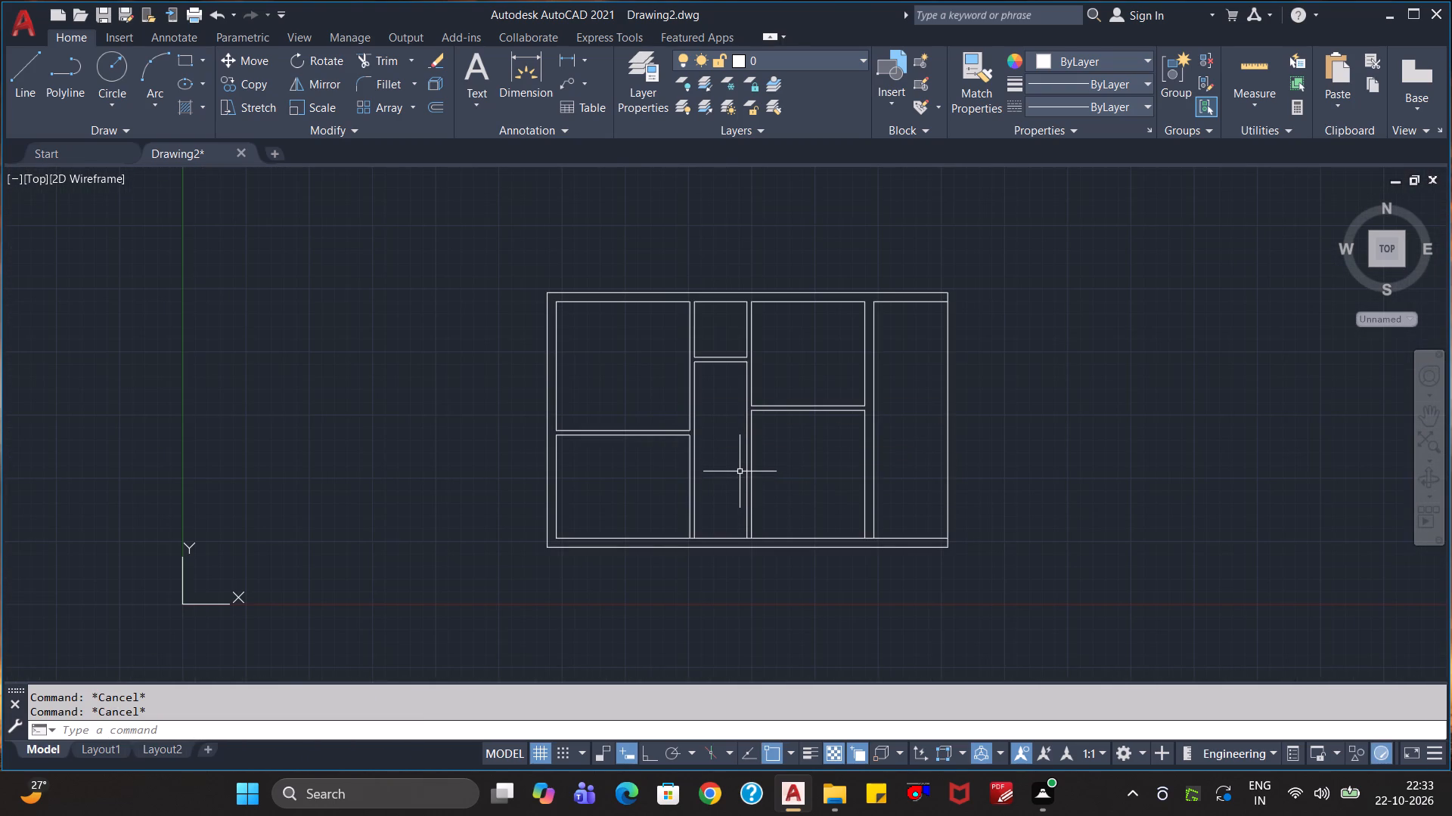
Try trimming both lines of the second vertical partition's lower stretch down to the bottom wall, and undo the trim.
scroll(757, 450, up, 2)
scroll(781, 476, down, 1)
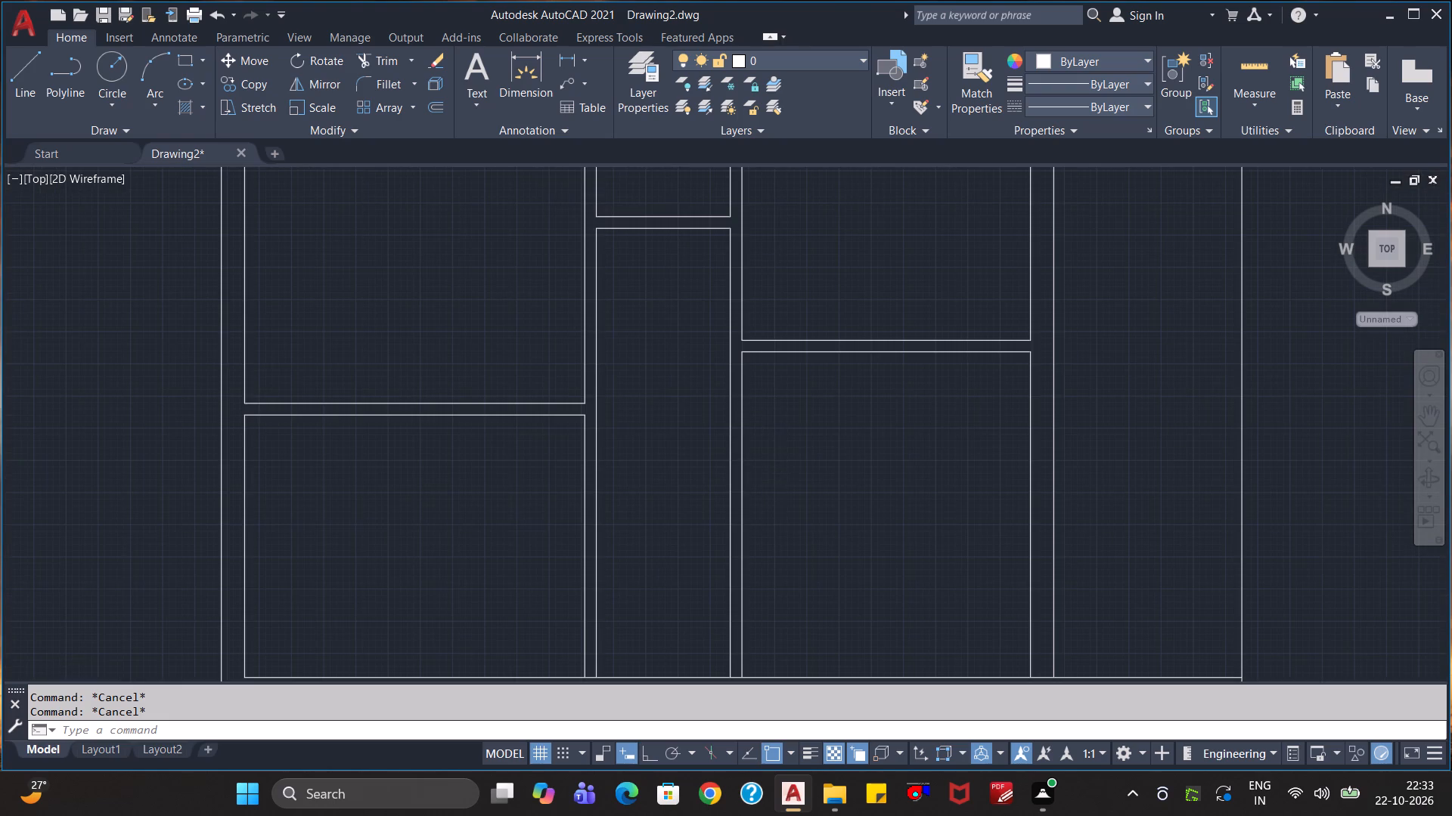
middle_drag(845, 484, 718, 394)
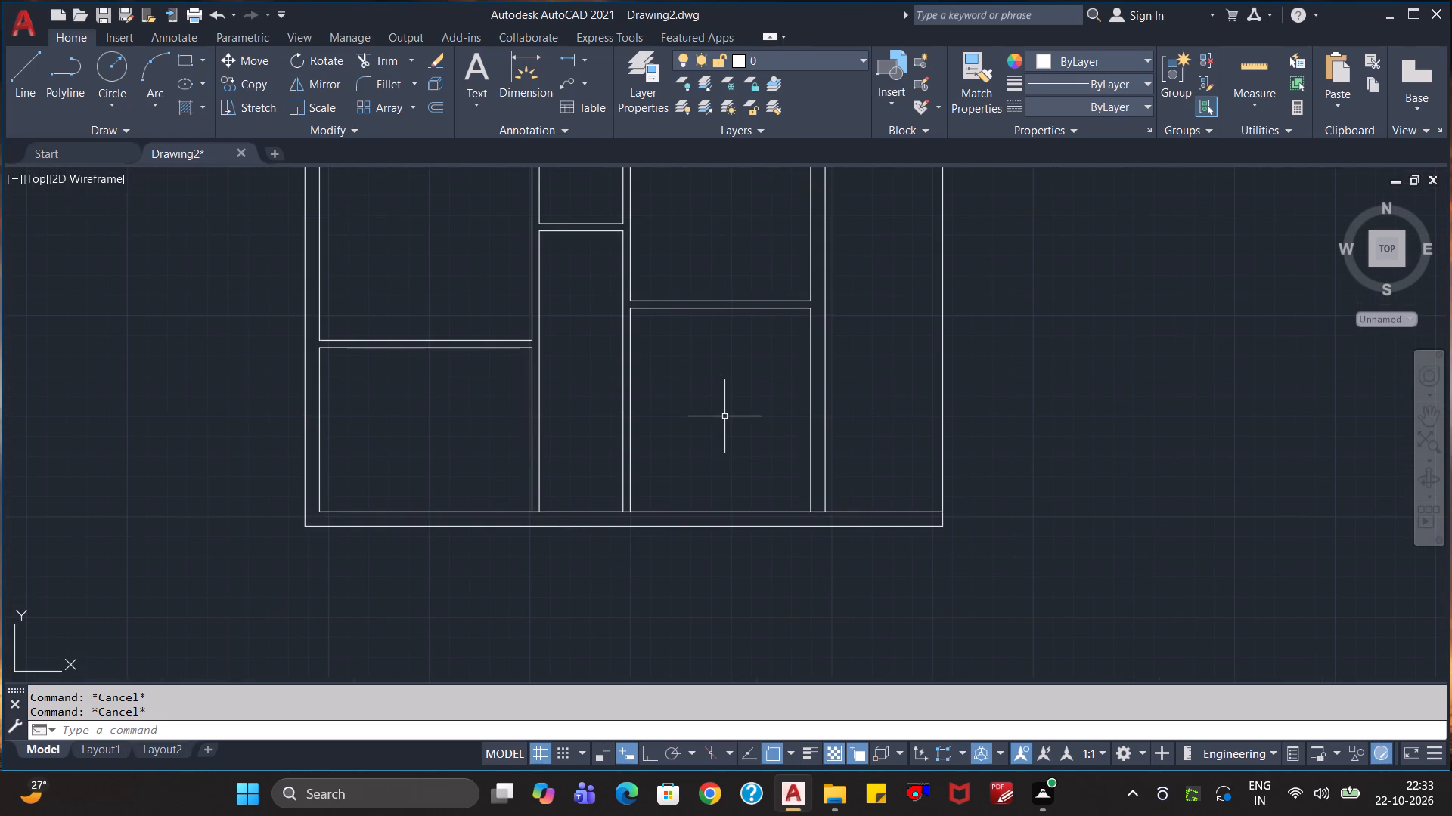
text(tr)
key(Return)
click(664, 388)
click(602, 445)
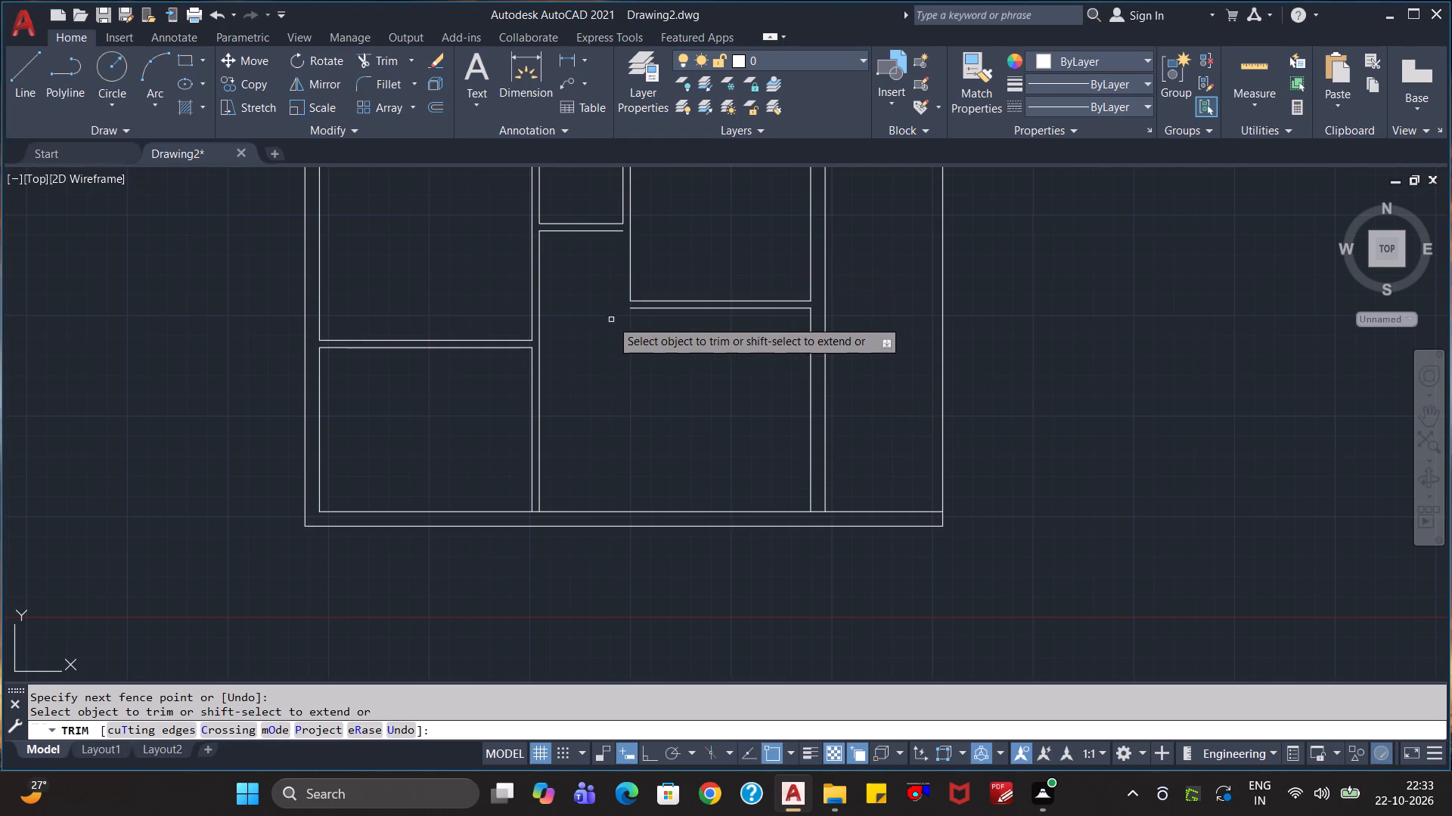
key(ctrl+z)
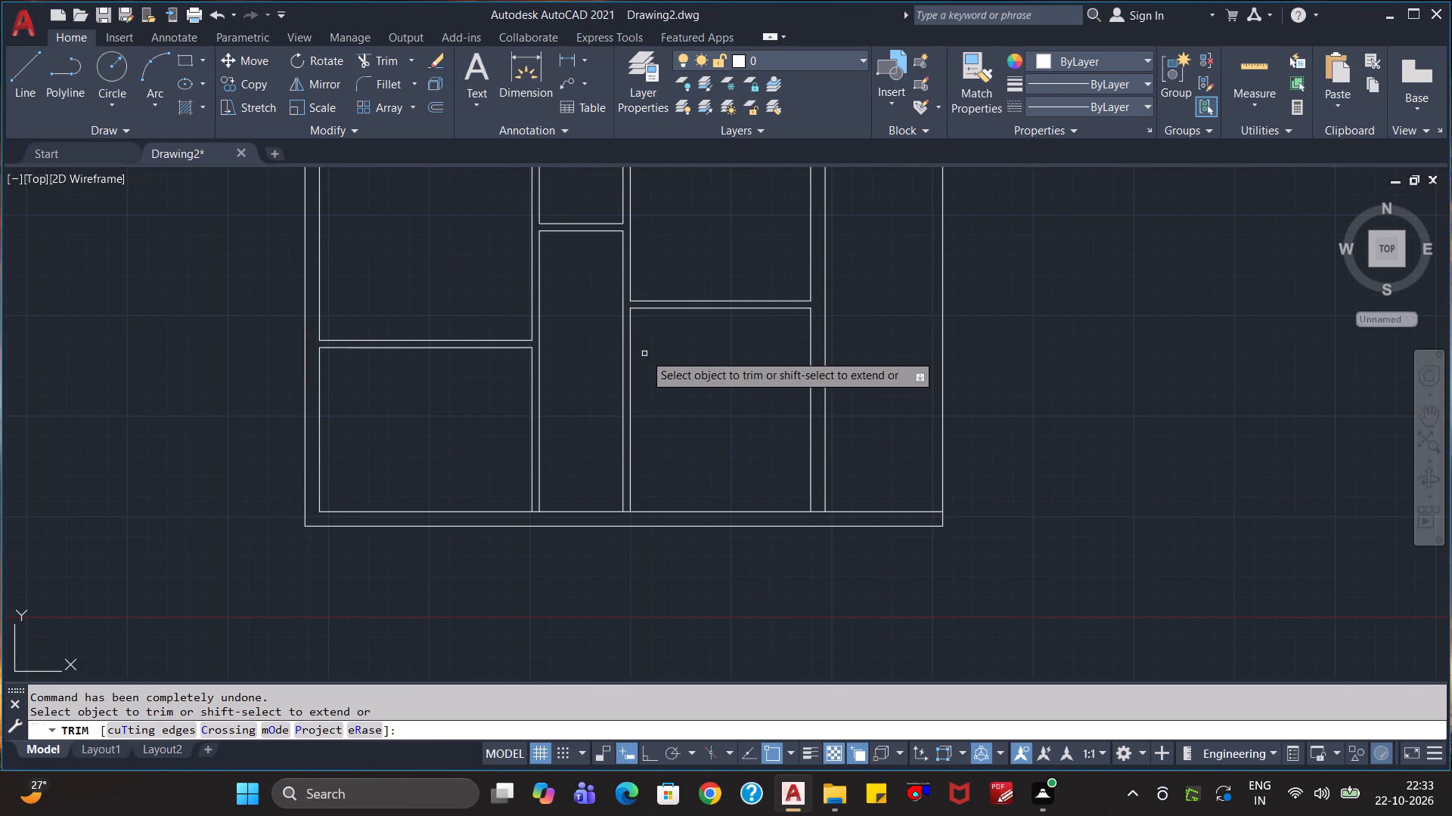
Extend the lower line of the third bay's horizontal partition to the second vertical partition's left line.
scroll(638, 336, up, 2)
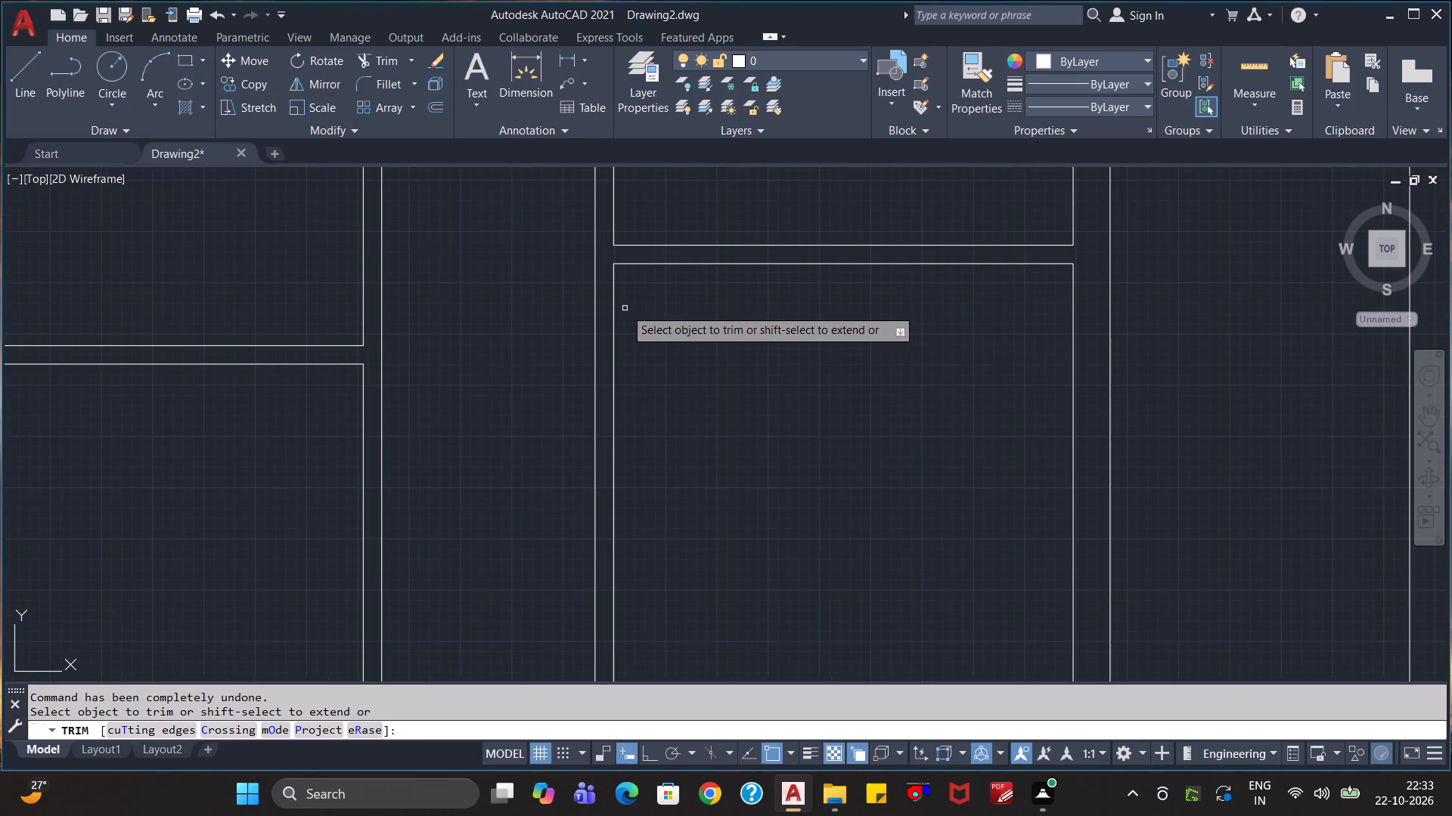
shift+click(642, 261)
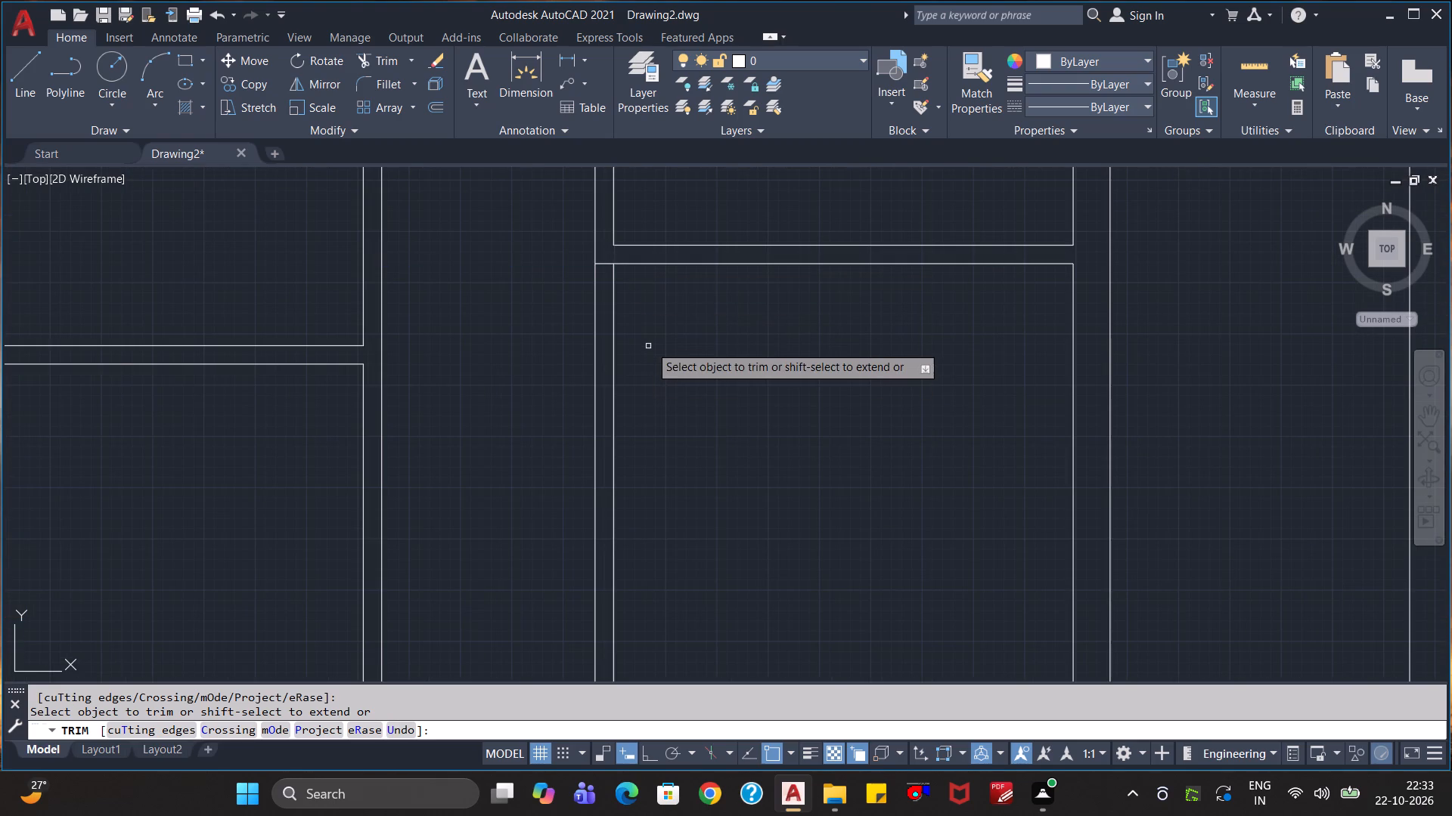
Trim both lines of the second vertical partition between the third bay's horizontal partition and the bottom outer wall.
scroll(651, 338, down, 1)
click(665, 332)
click(588, 376)
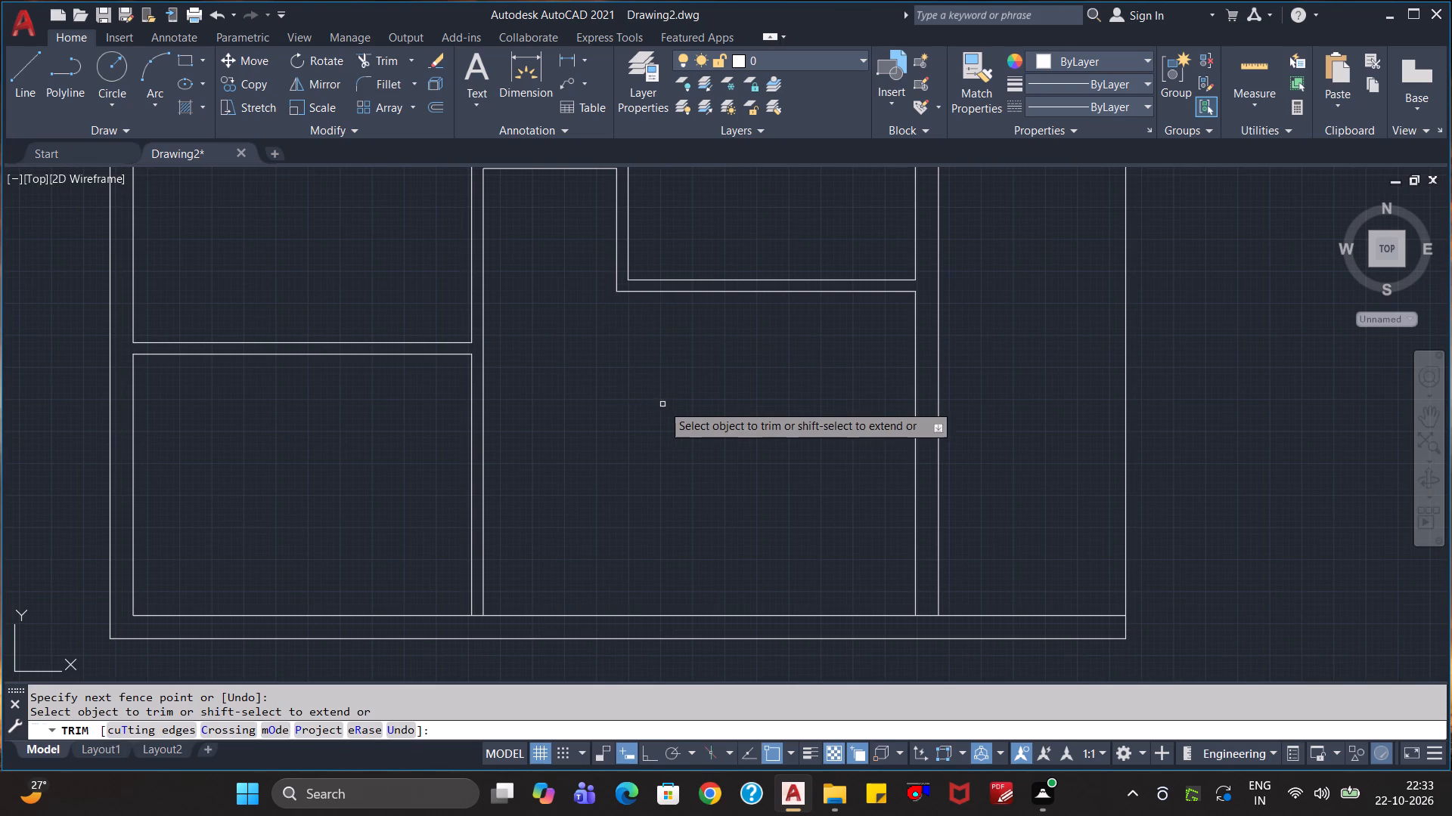
Quick-measure the dimensions of the L-shaped room between the first vertical partition and the right bay's partition.
scroll(662, 404, down, 1)
middle_drag(597, 339, 631, 492)
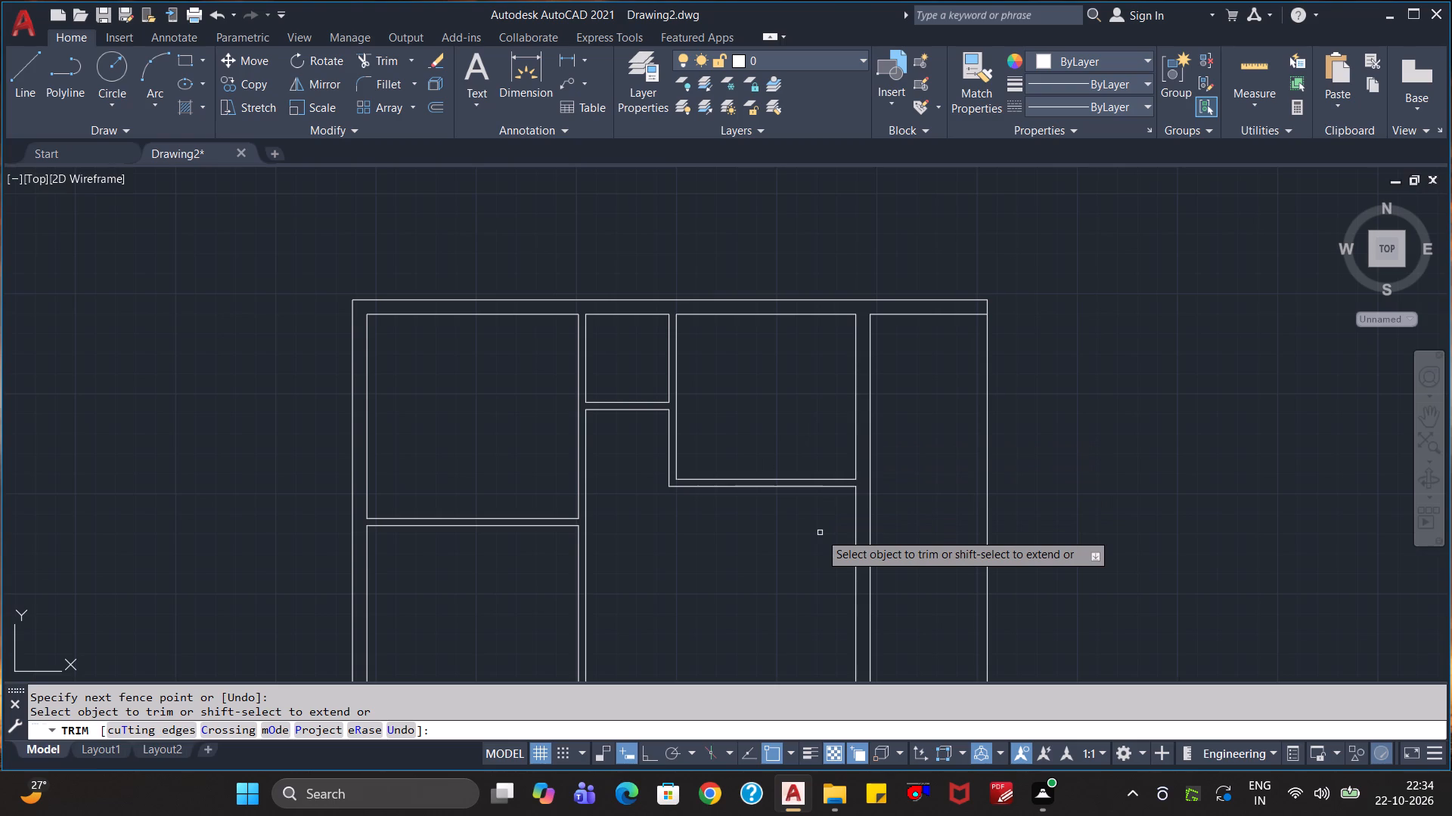
scroll(819, 536, down, 1)
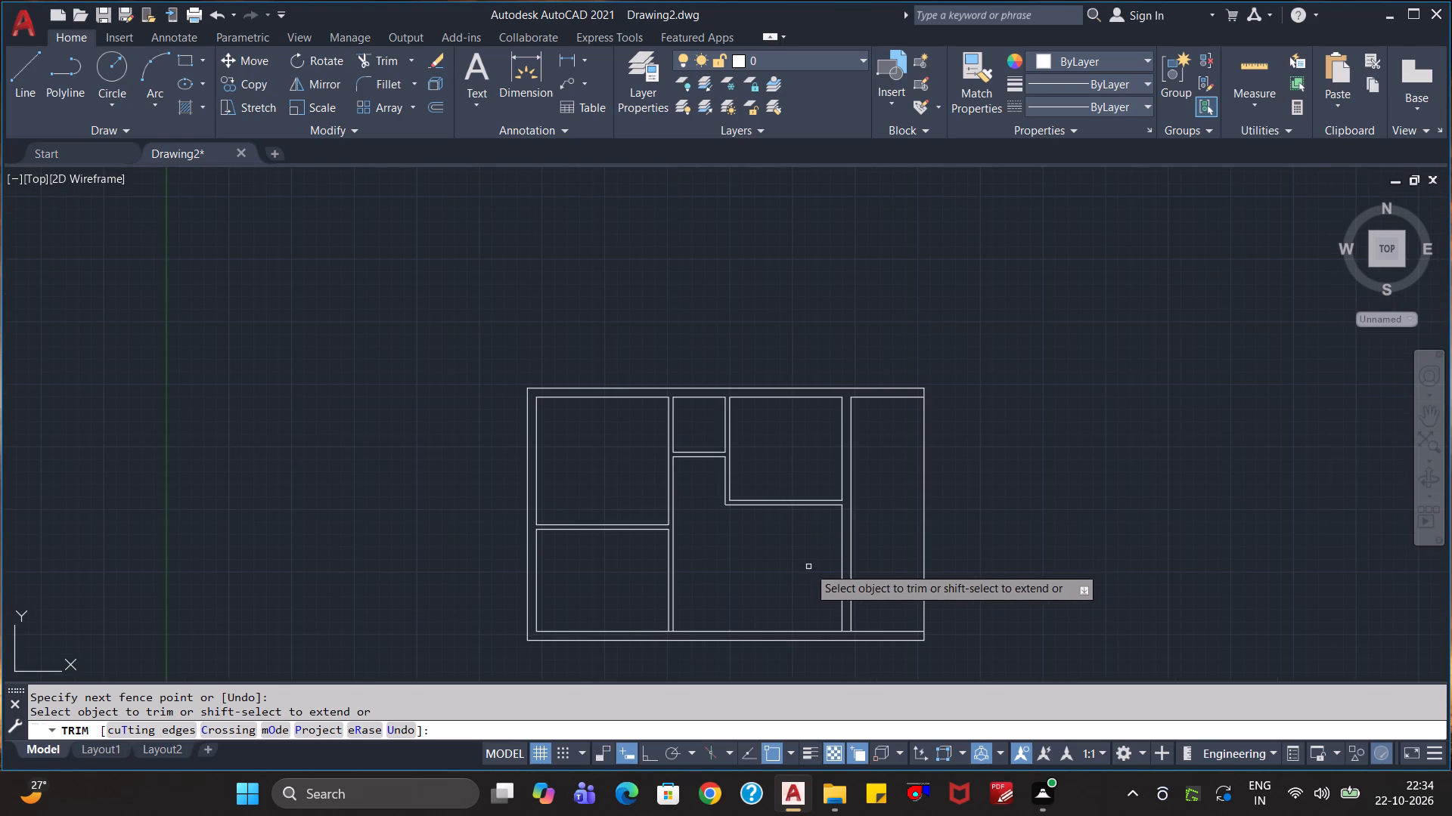
click(1246, 71)
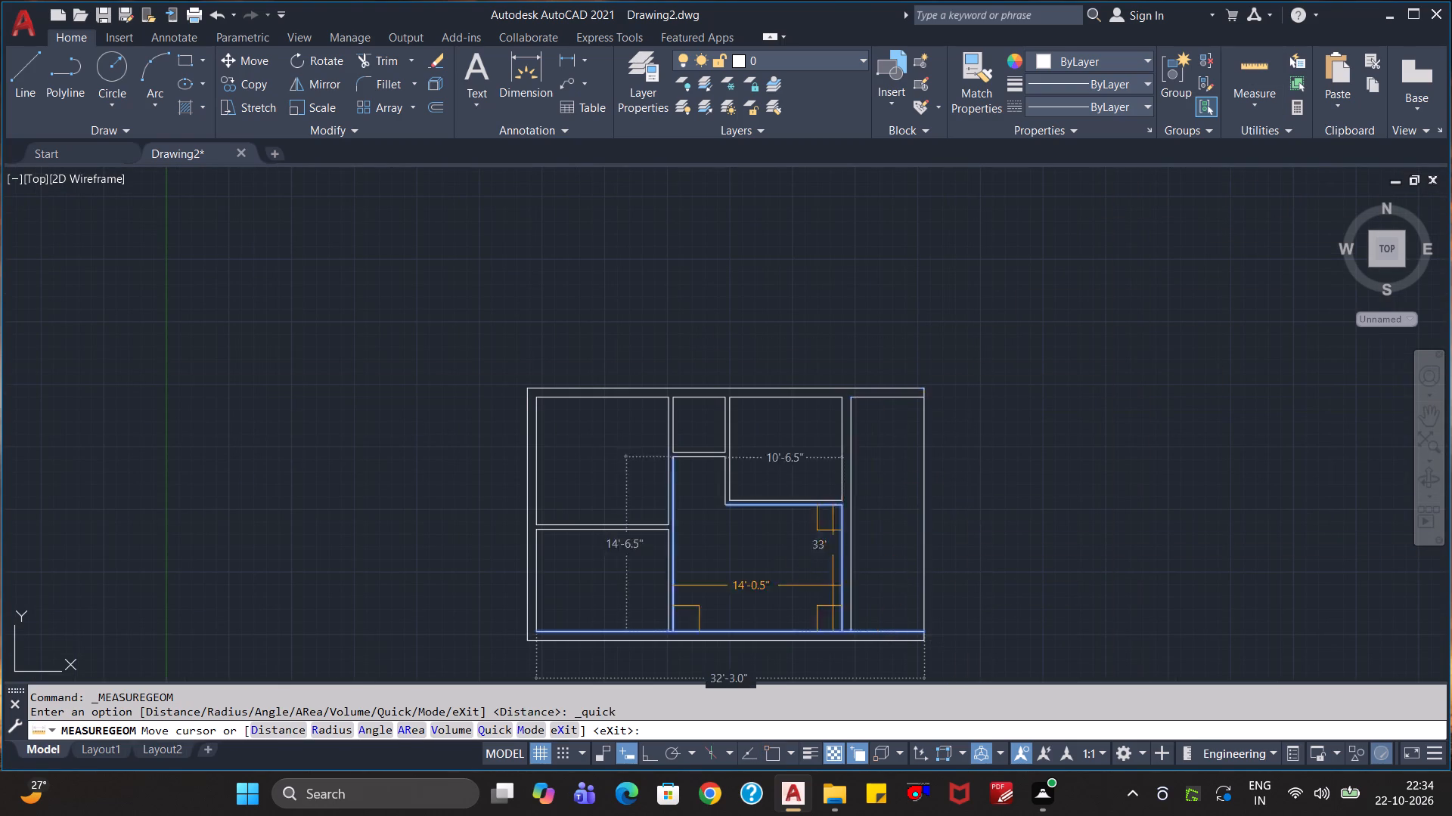
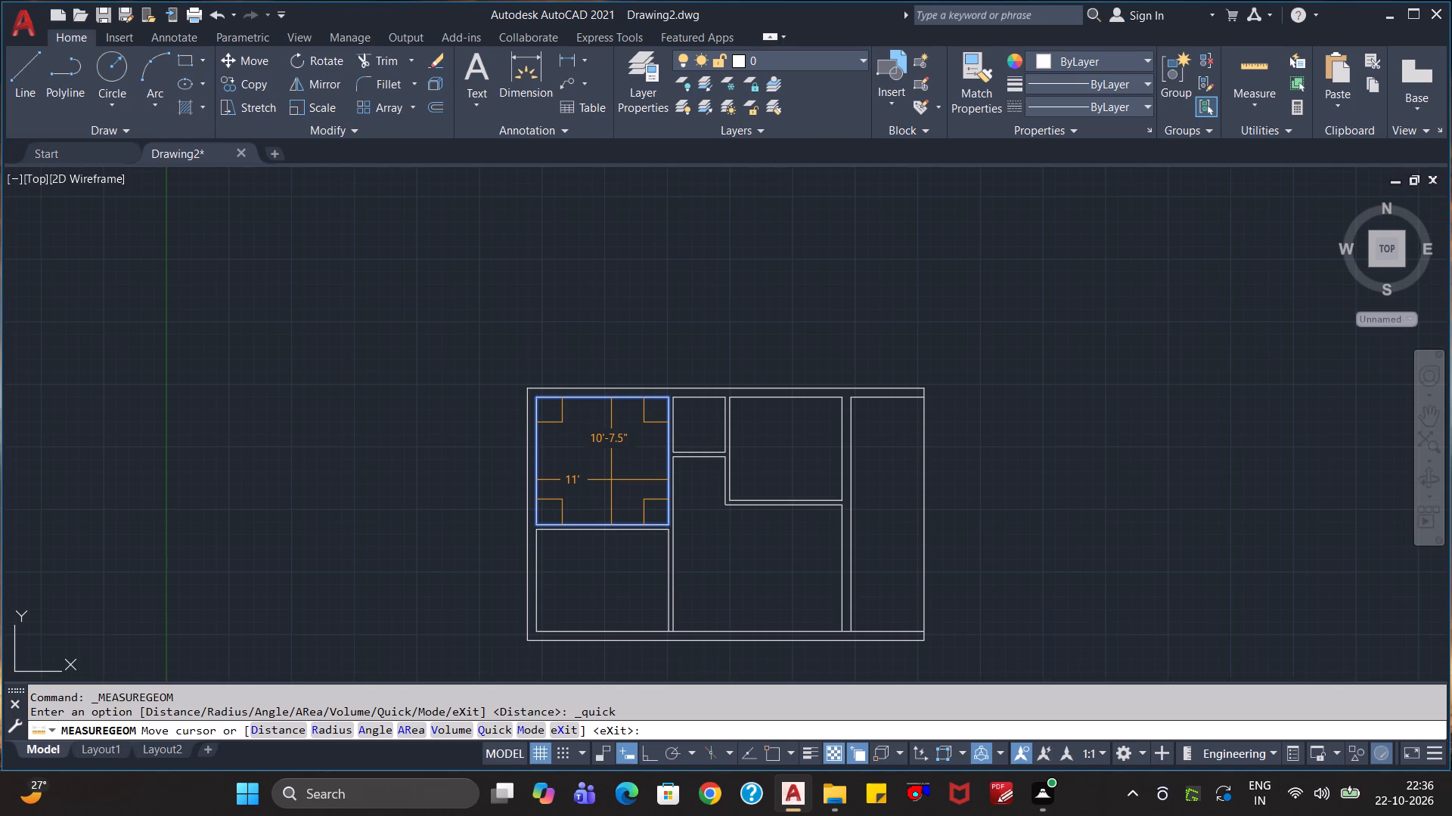
Quick-measure the dimensions of the upper-left room.
key(Escape)
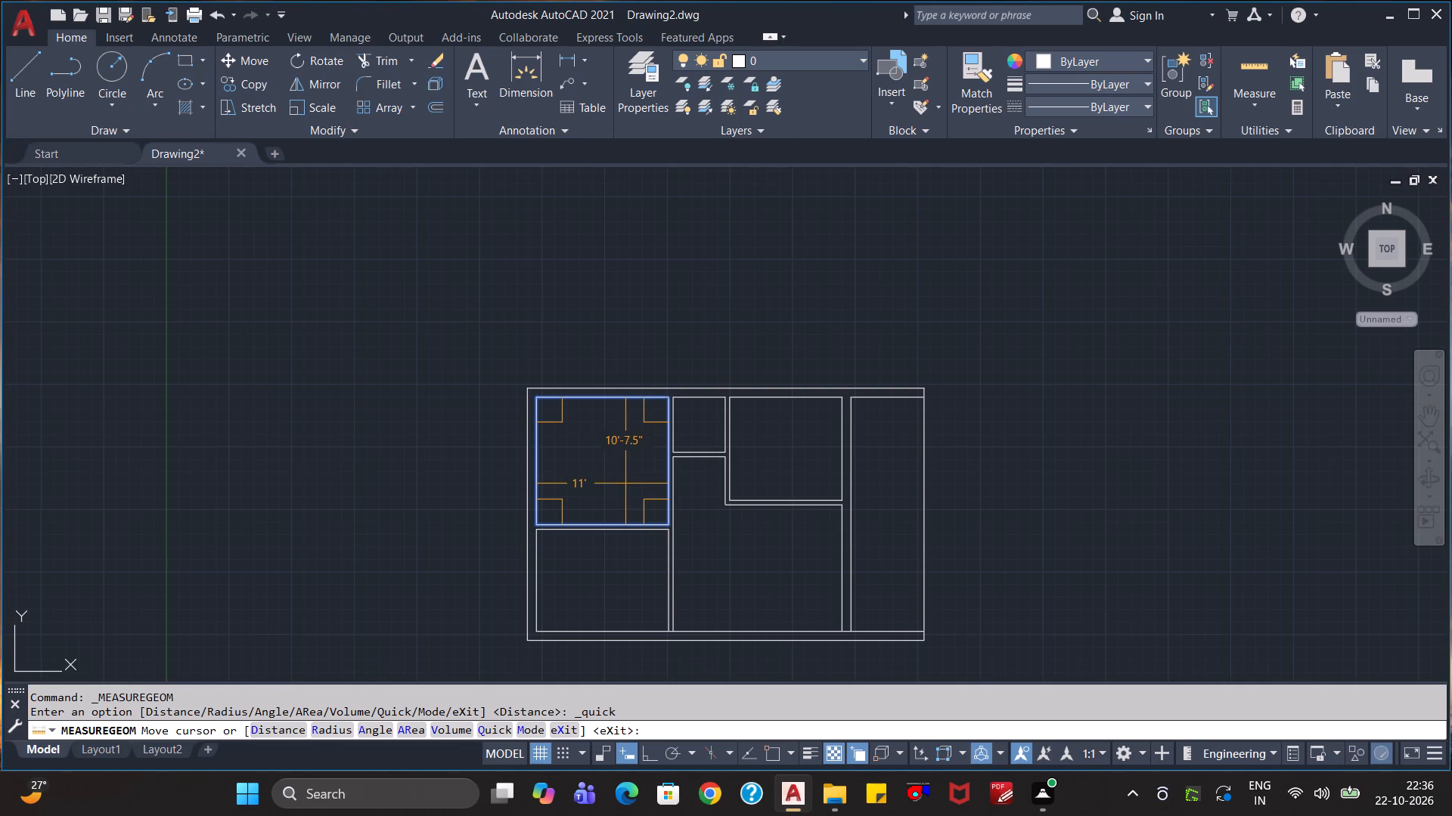
key(Escape)
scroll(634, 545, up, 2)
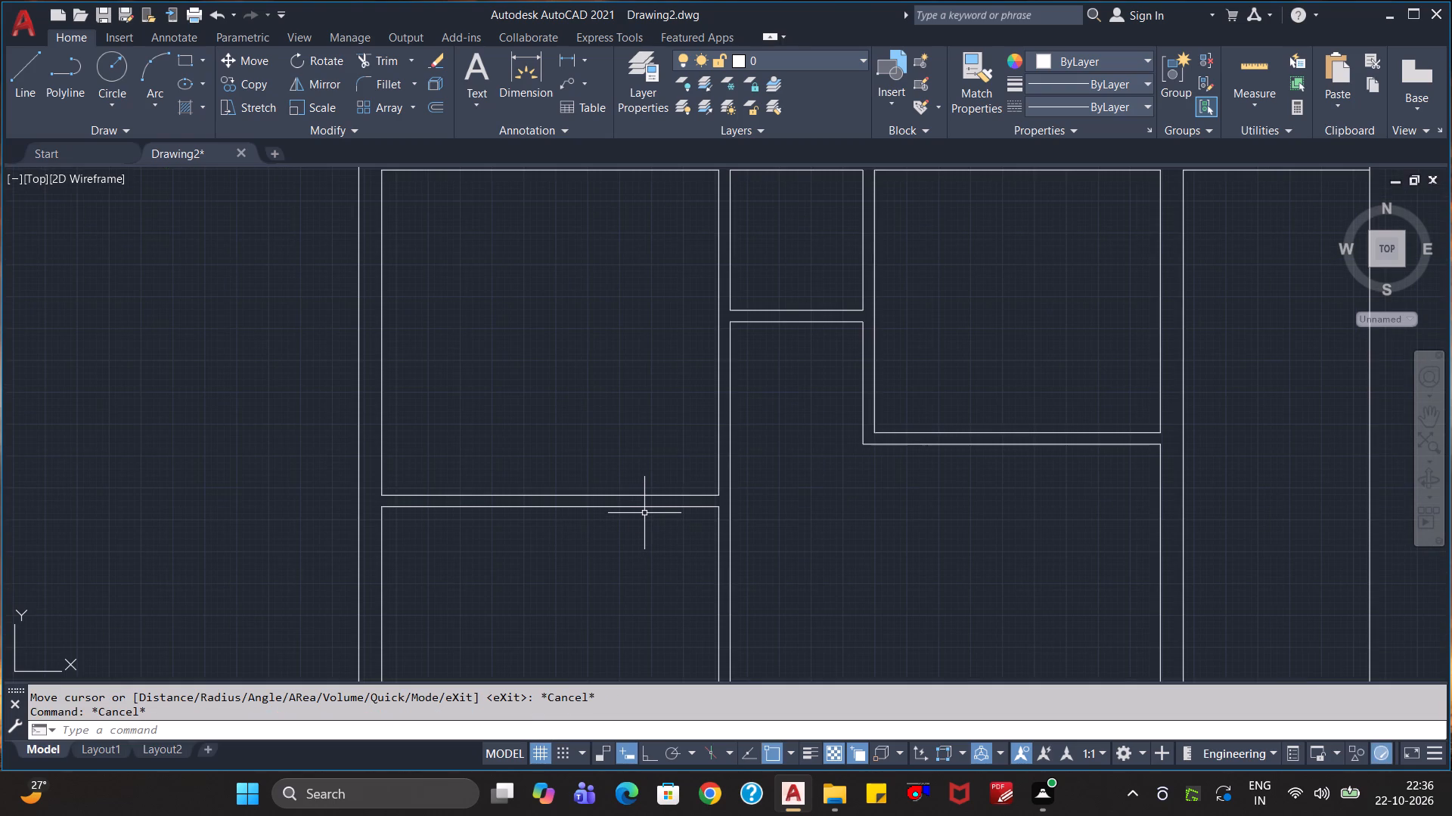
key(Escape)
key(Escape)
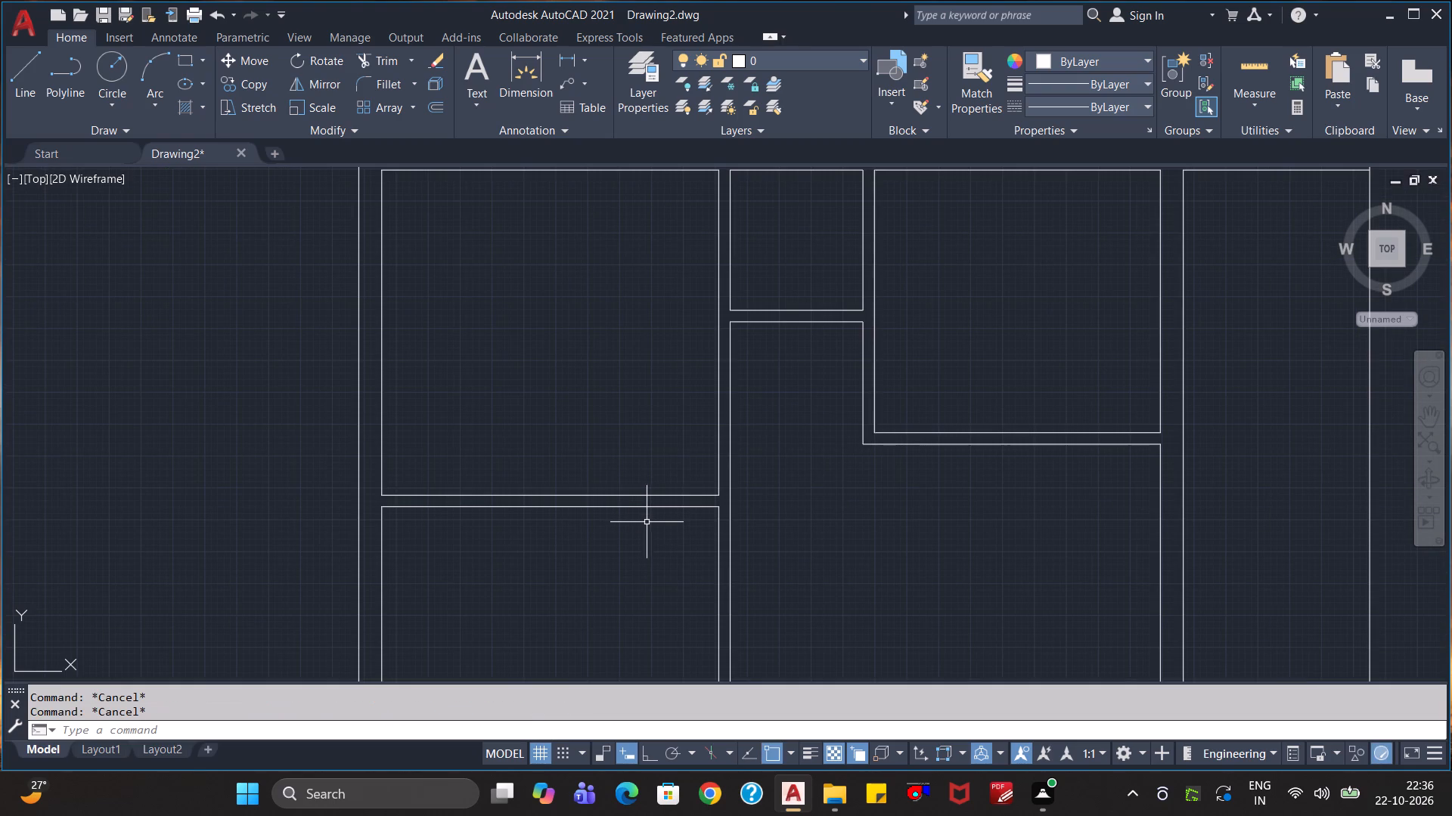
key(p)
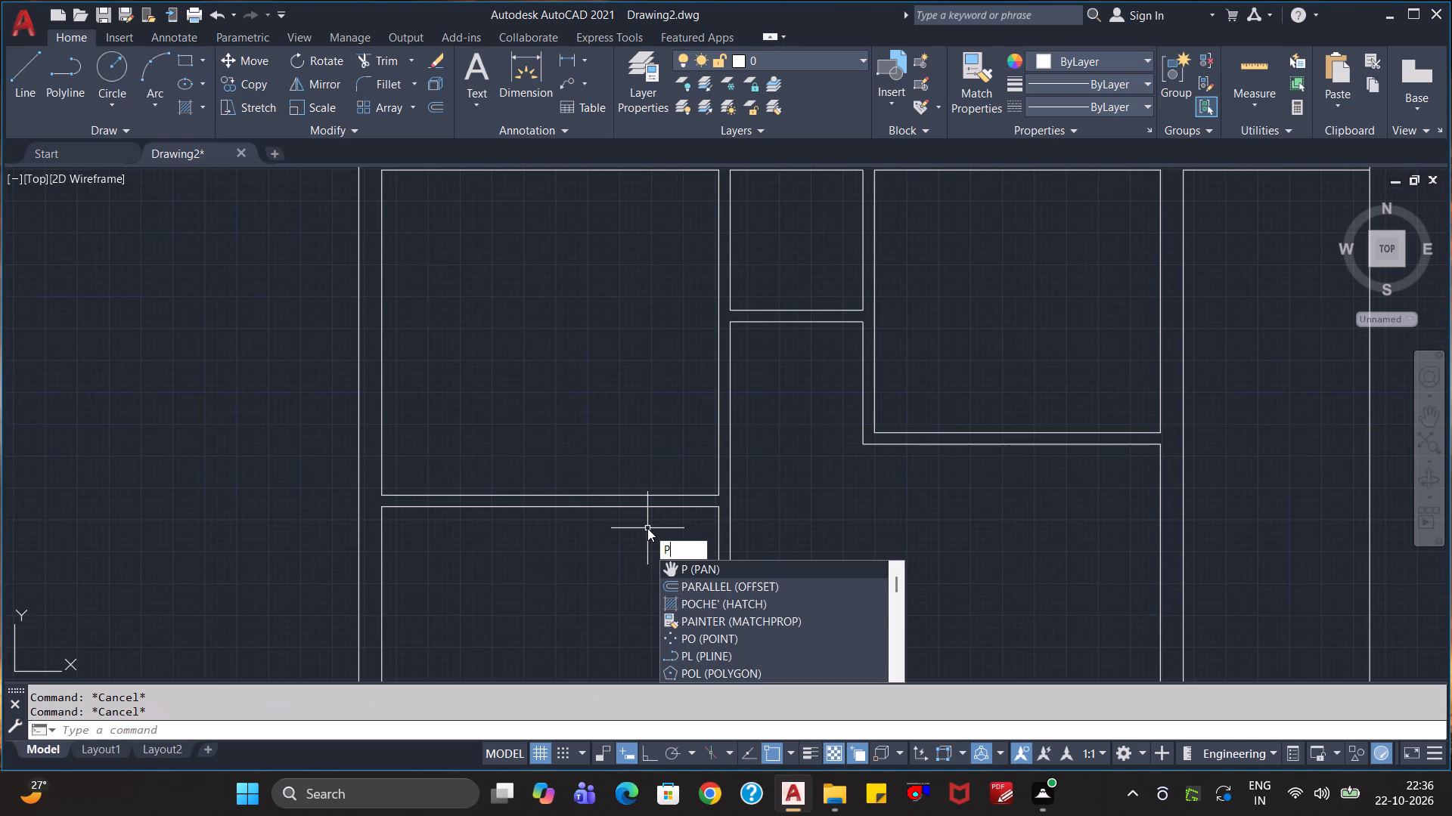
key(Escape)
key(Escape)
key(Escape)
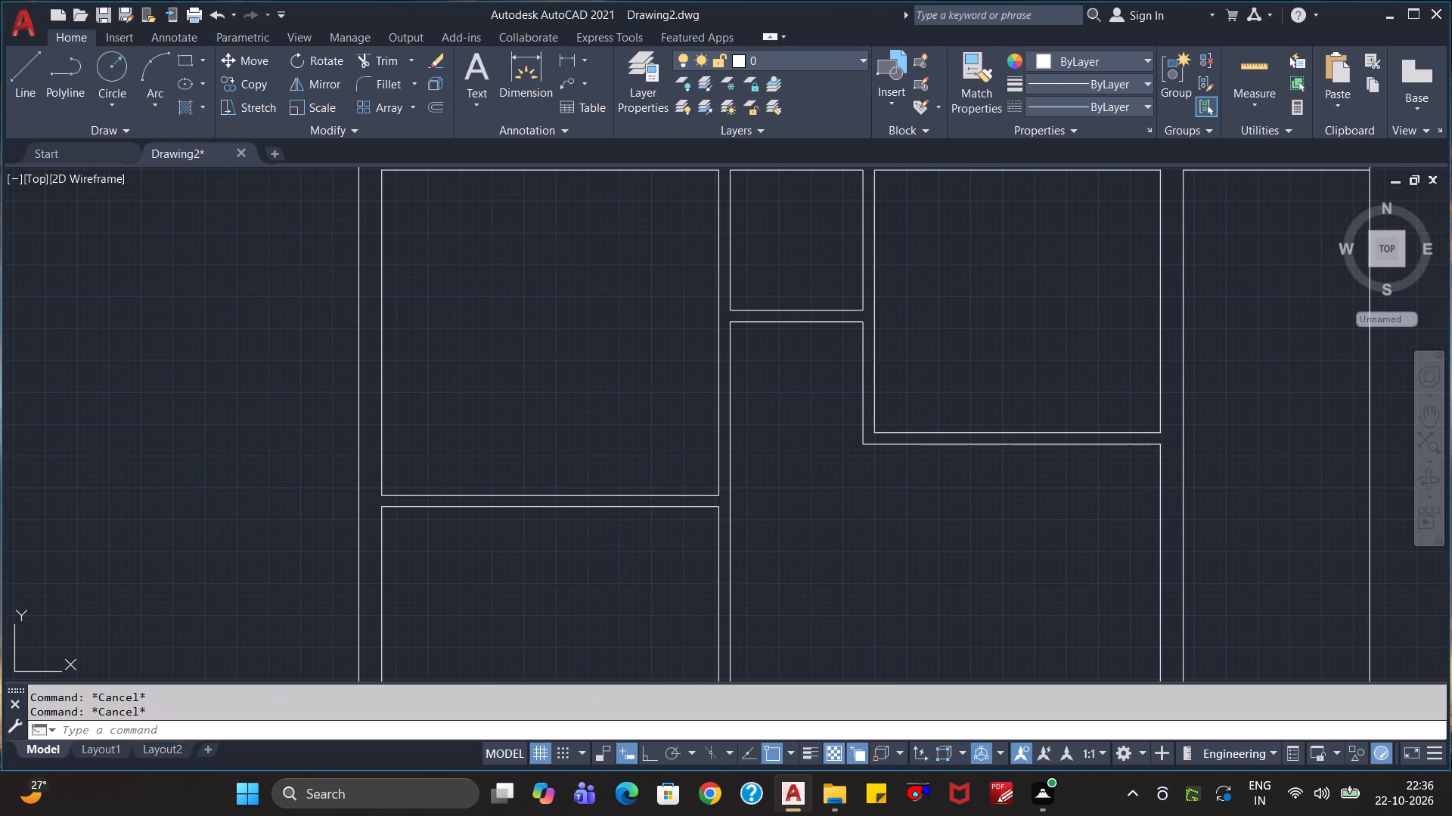
Offset the lower line of the left bay's horizontal partition 9" upward into the upper-left room.
key(o)
key(Return)
text(9")
key(Return)
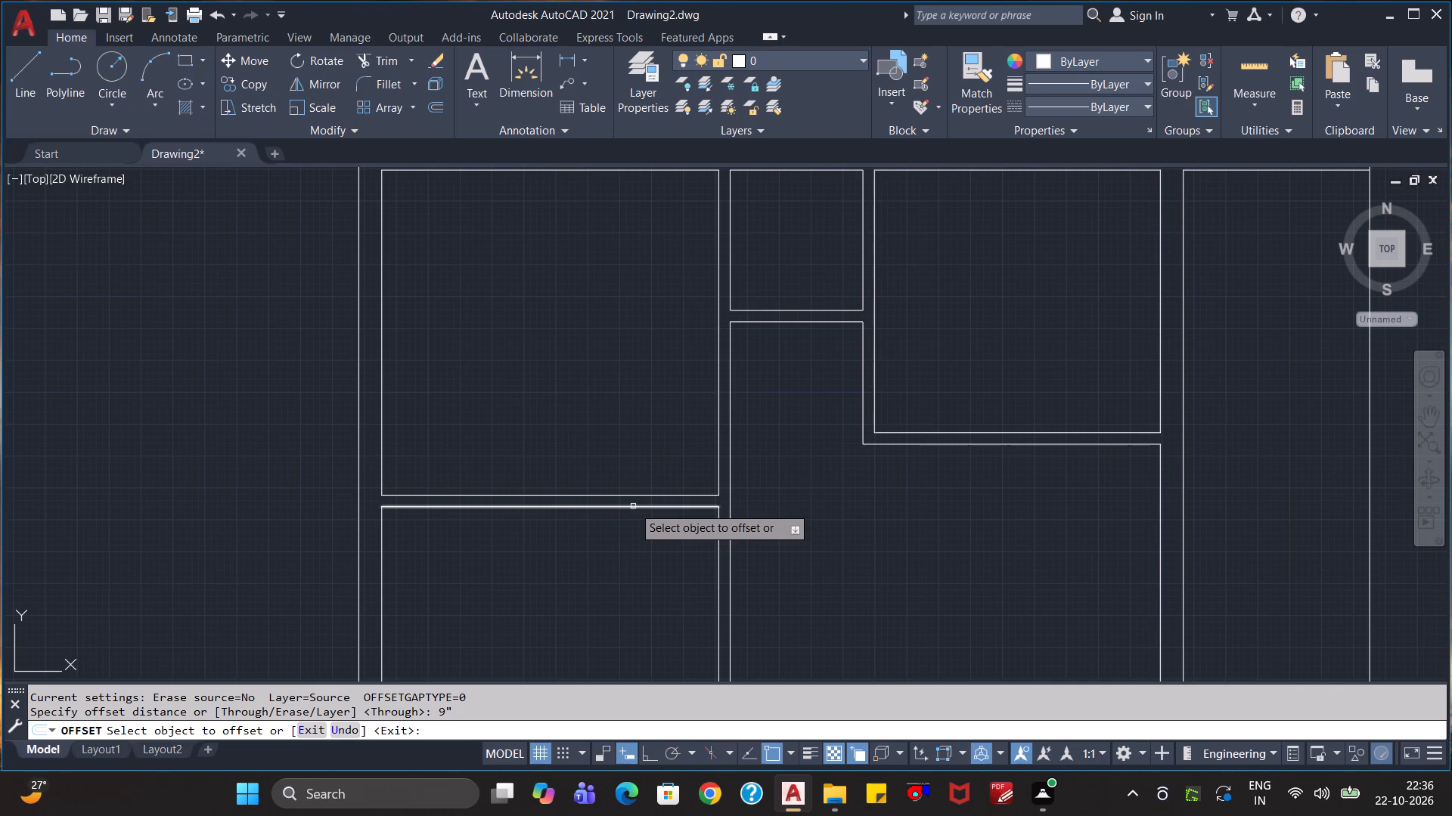
click(632, 506)
click(644, 464)
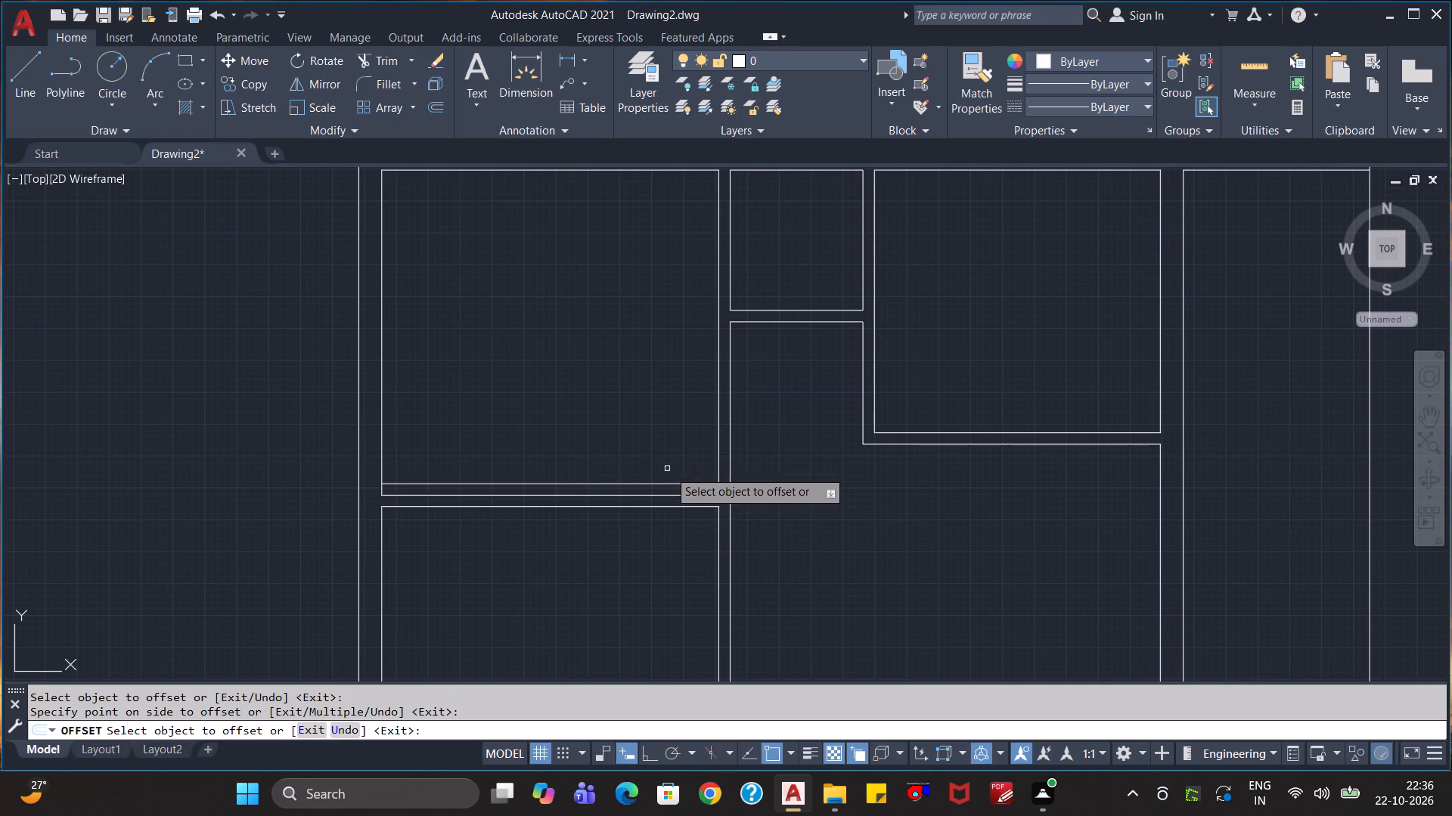
key(Escape)
key(Escape)
key(Escape)
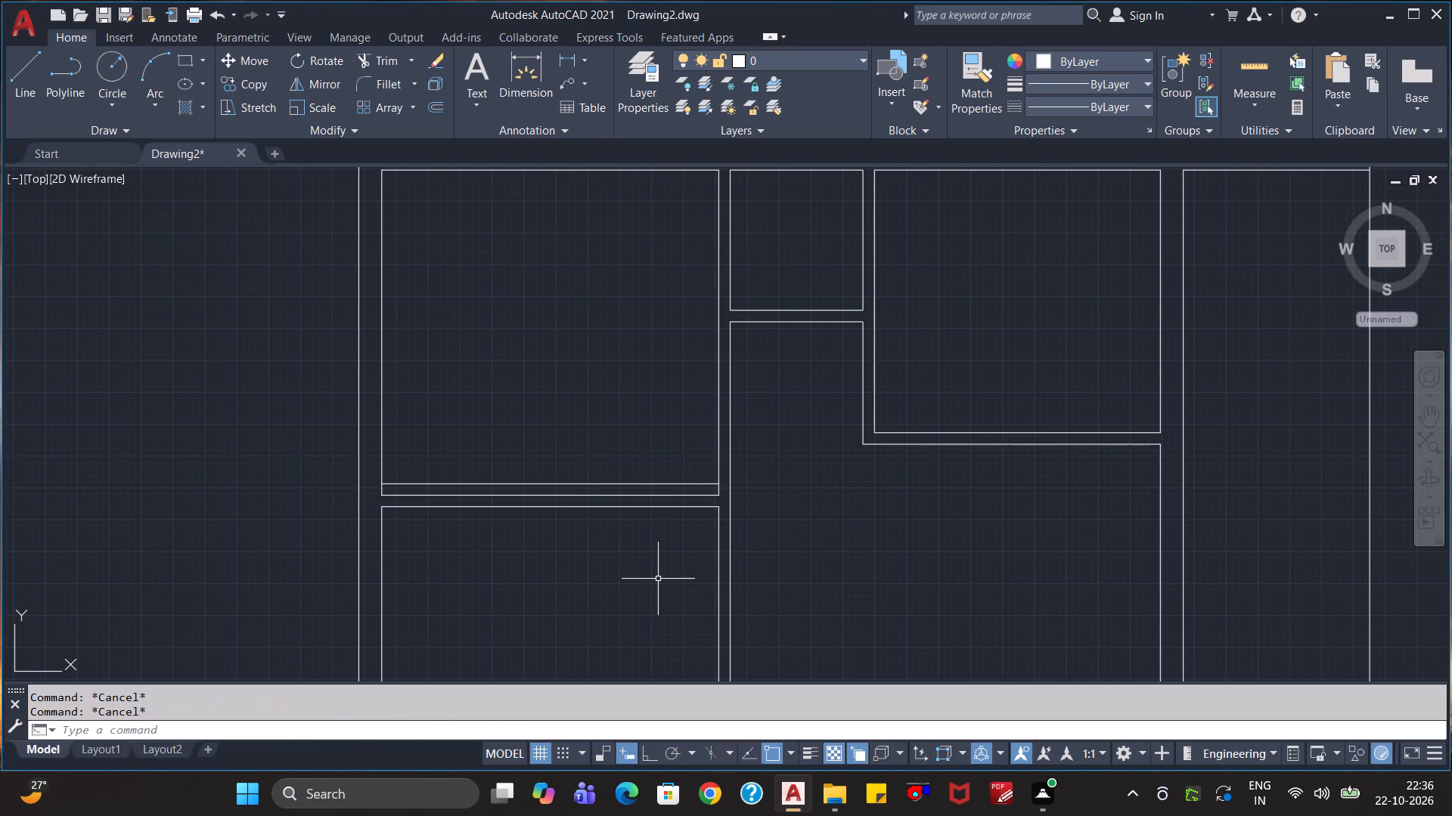
Trim away the left bay partition's old upper line and the leftover left wall stub below the new line.
text(tr)
key(Return)
scroll(693, 518, up, 1)
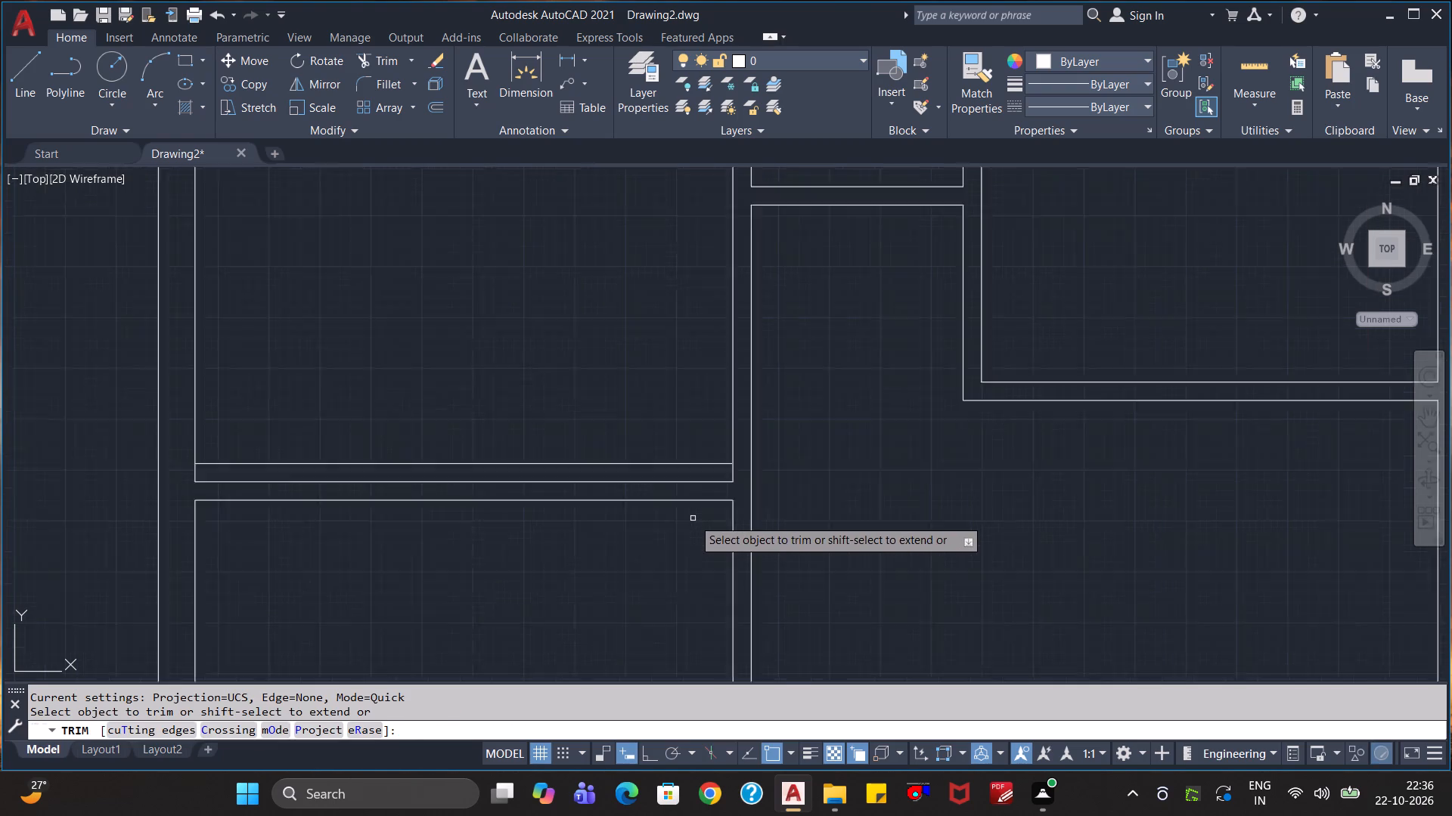
scroll(693, 518, up, 1)
click(761, 443)
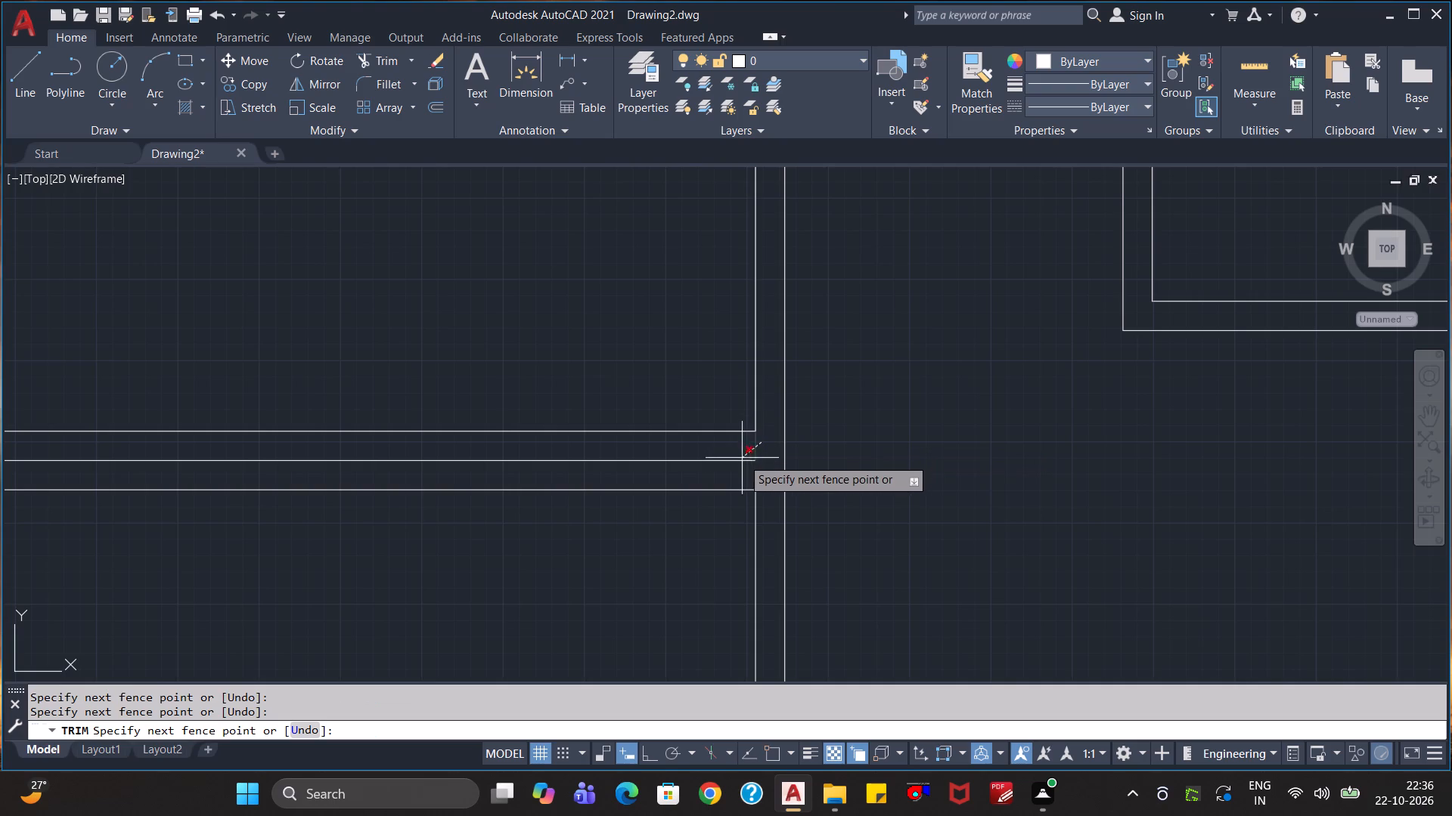
click(732, 469)
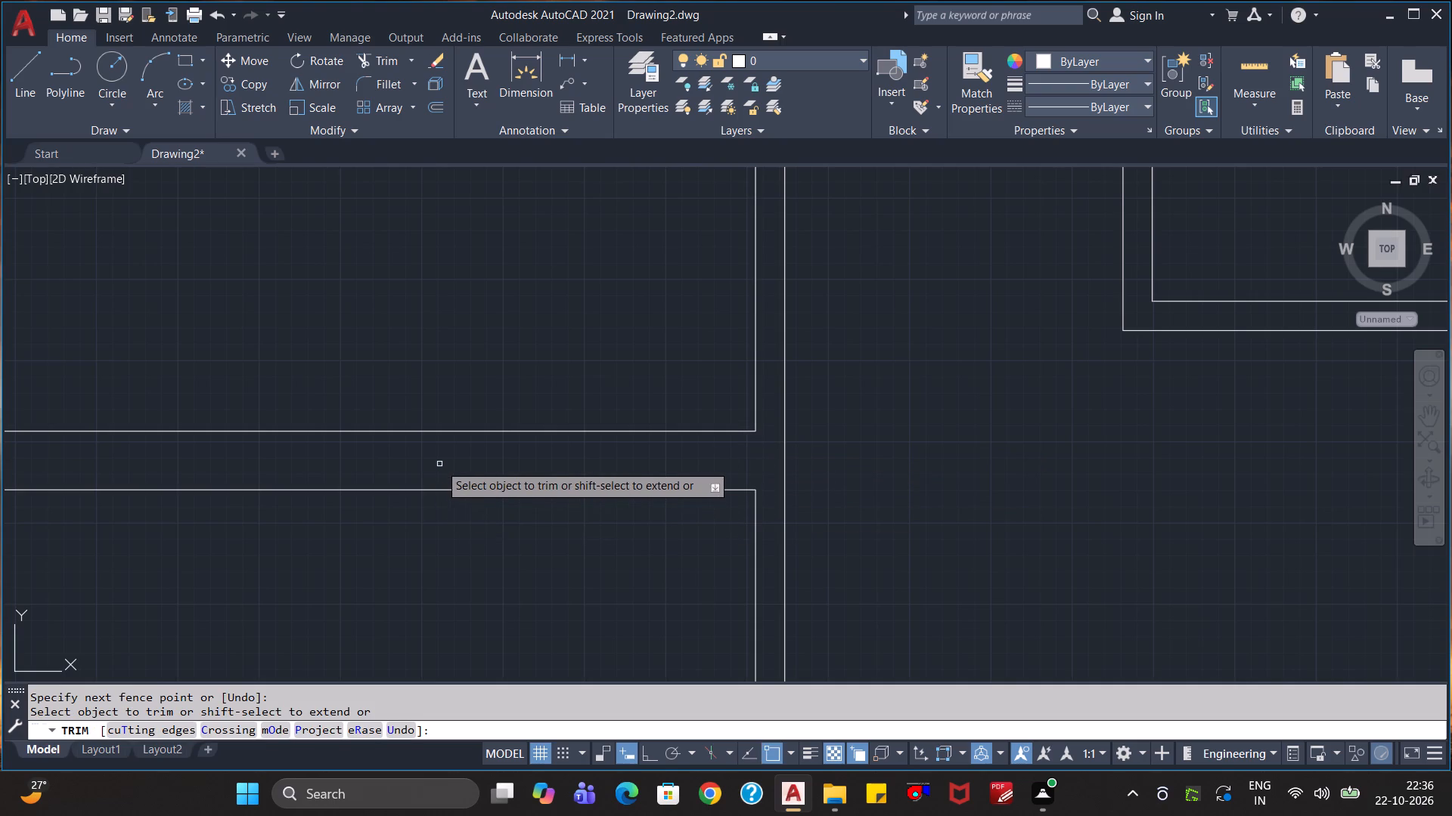
middle_drag(430, 465, 917, 496)
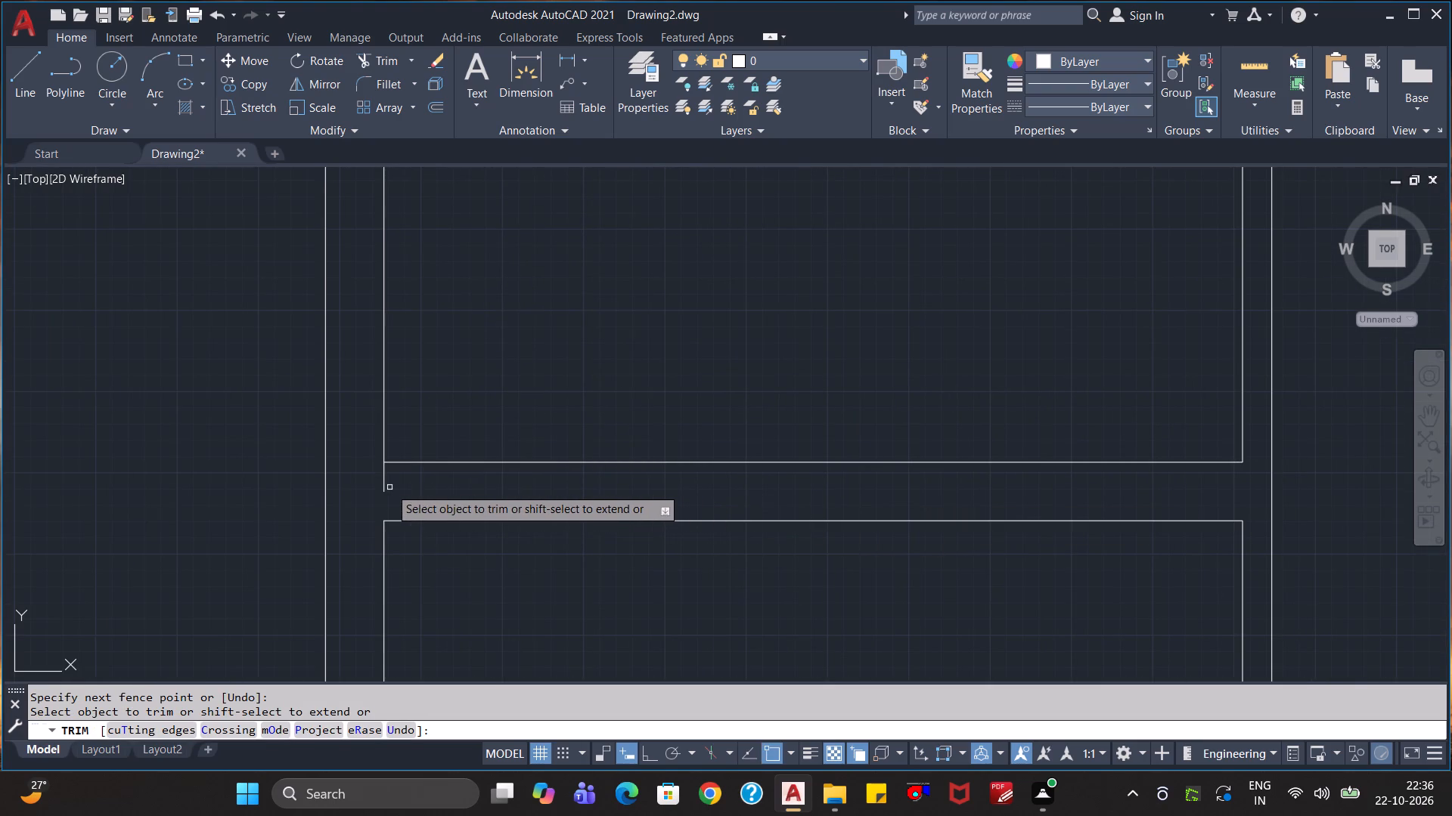
click(380, 481)
click(399, 478)
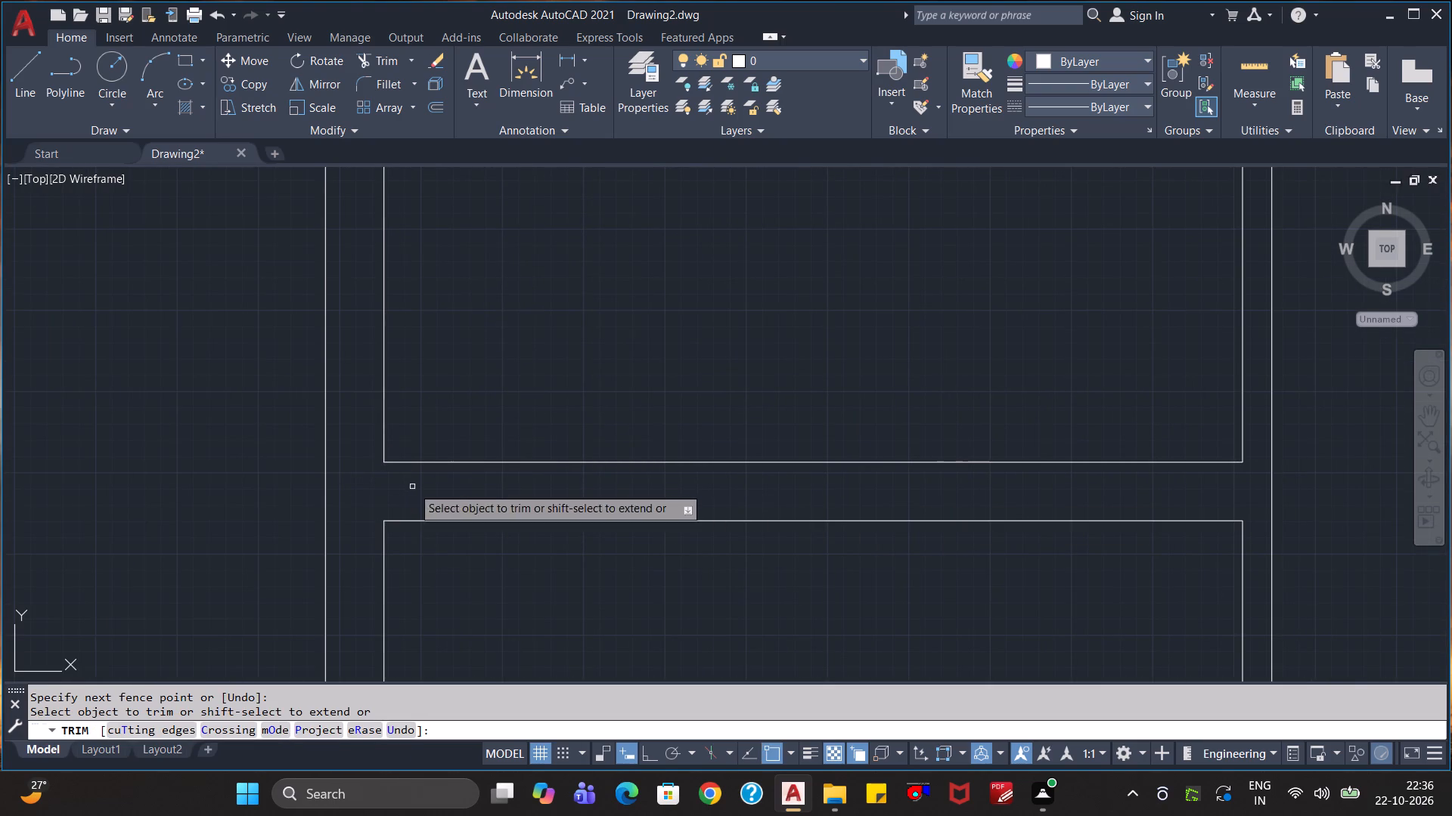
scroll(597, 473, down, 3)
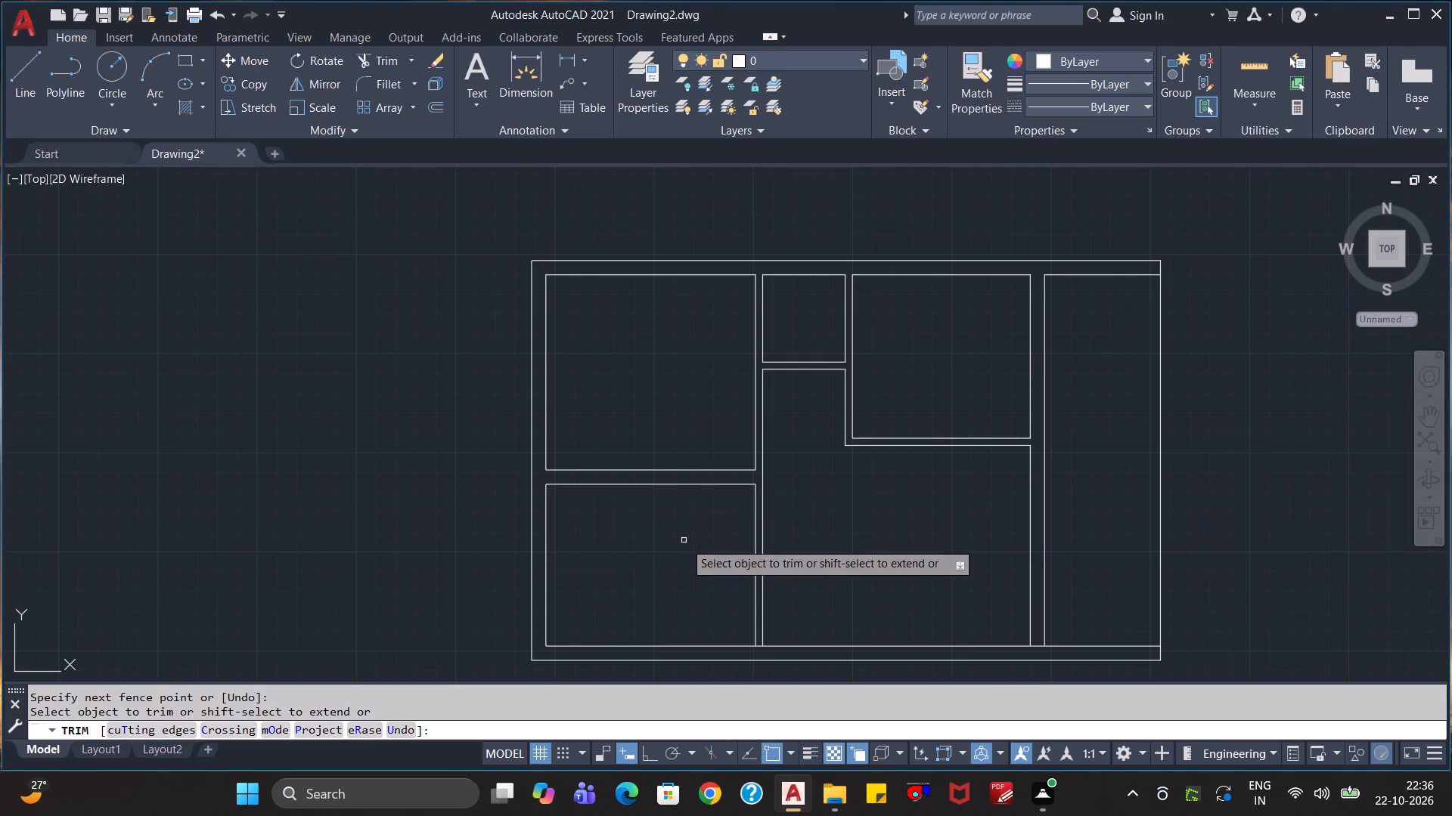
key(Escape)
key(Escape)
key(Escape)
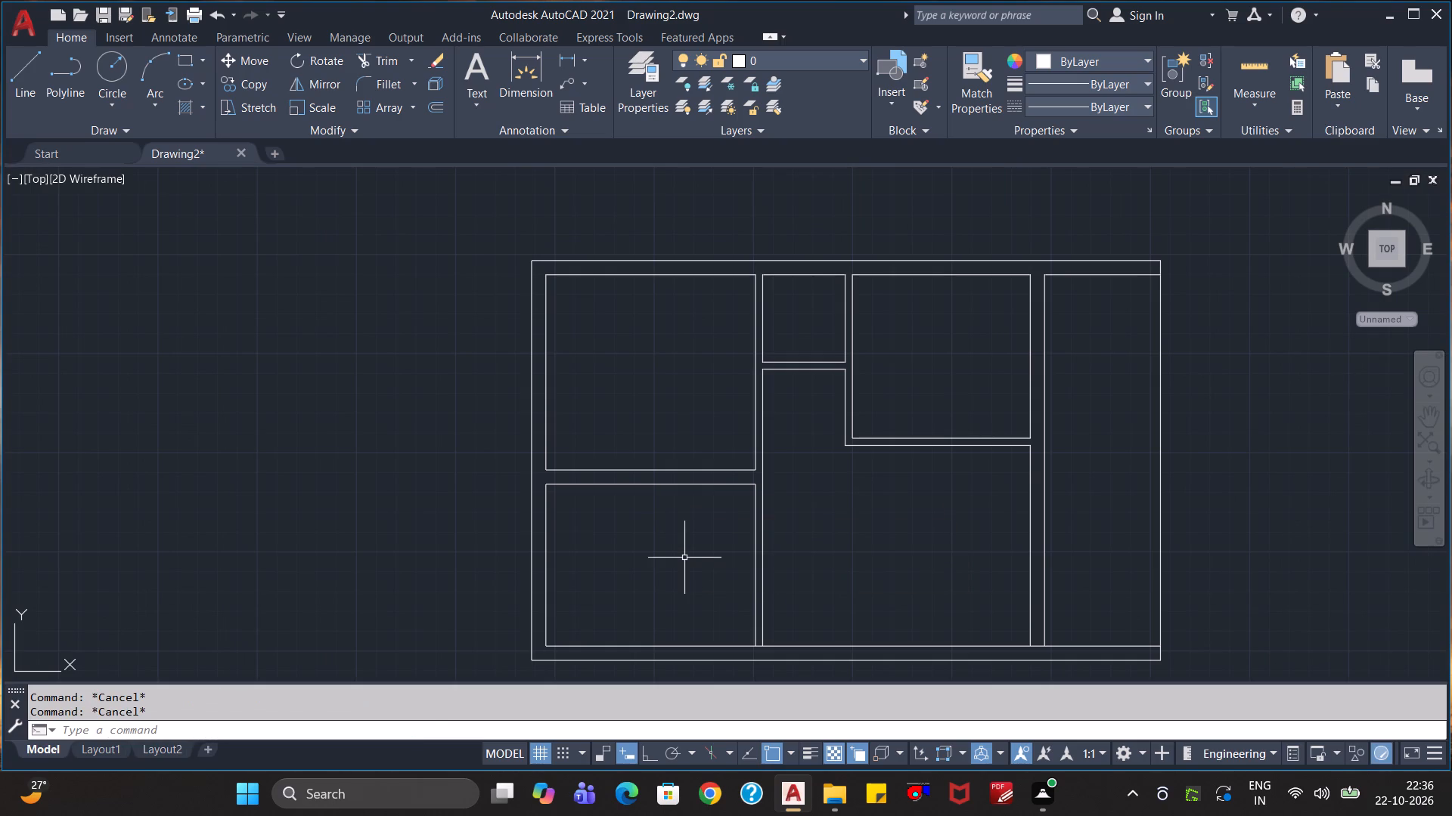
Quick-measure the dimensions of the upper-left room against the thickened horizontal partition.
click(1243, 67)
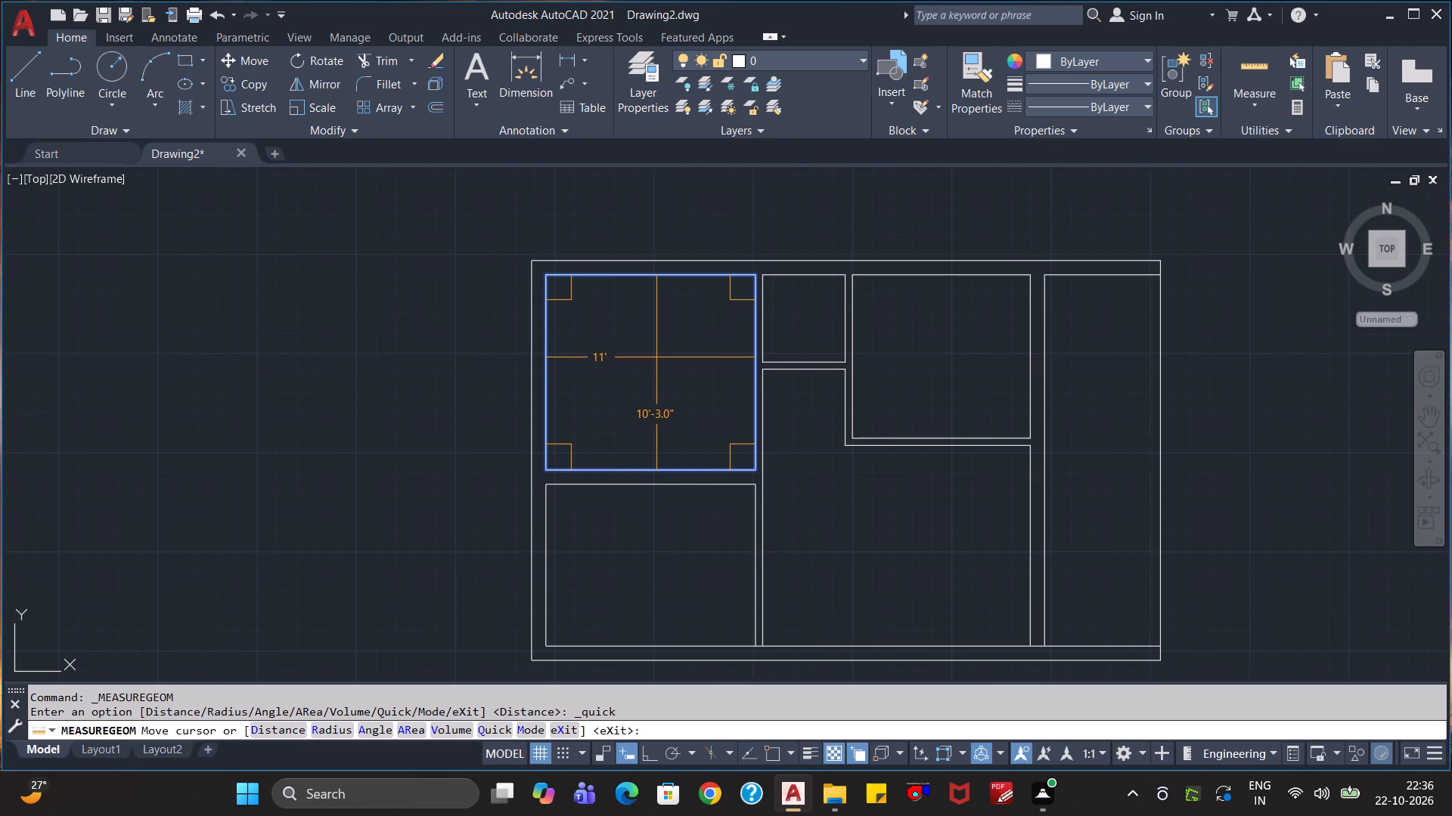
key(Escape)
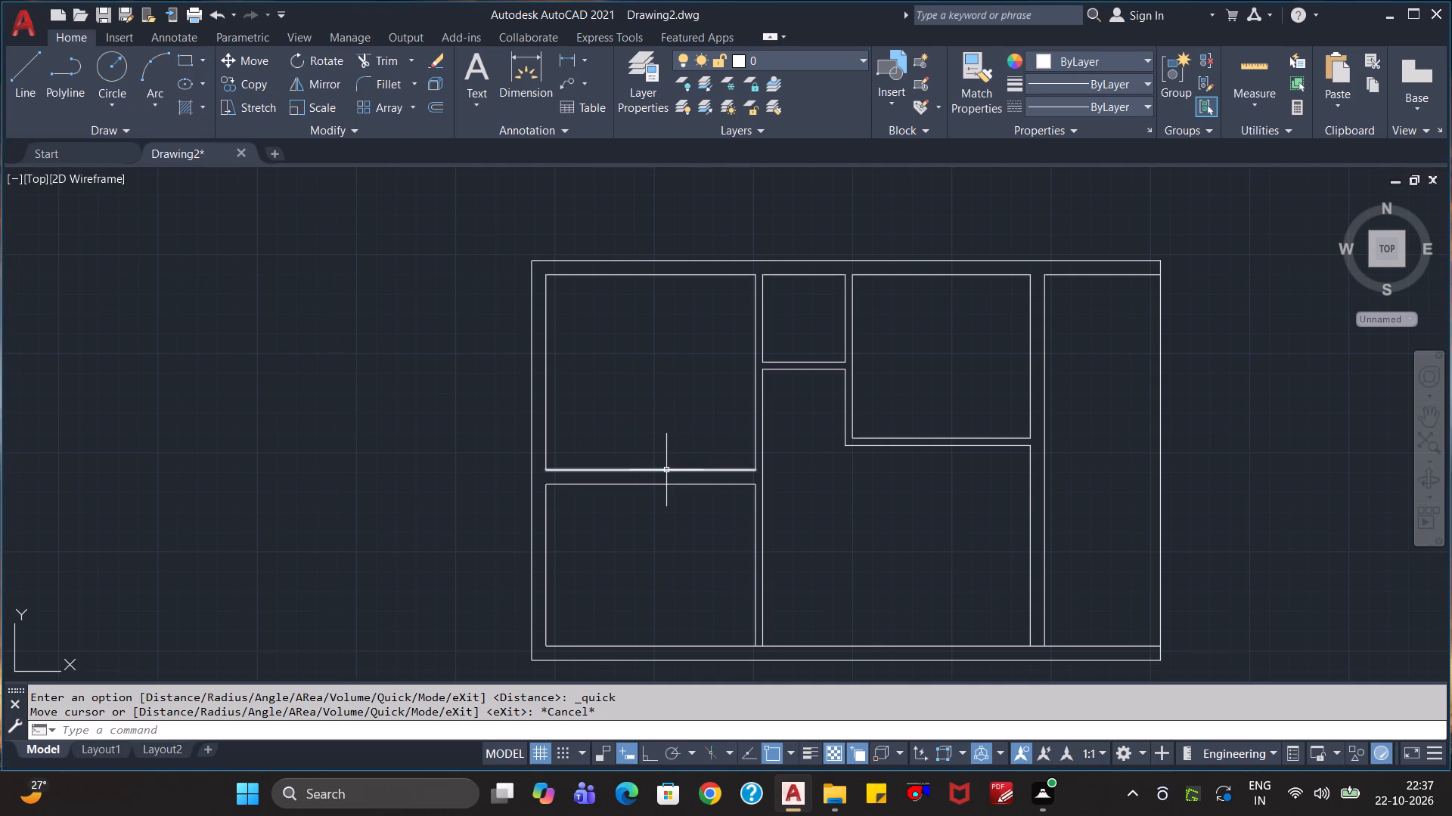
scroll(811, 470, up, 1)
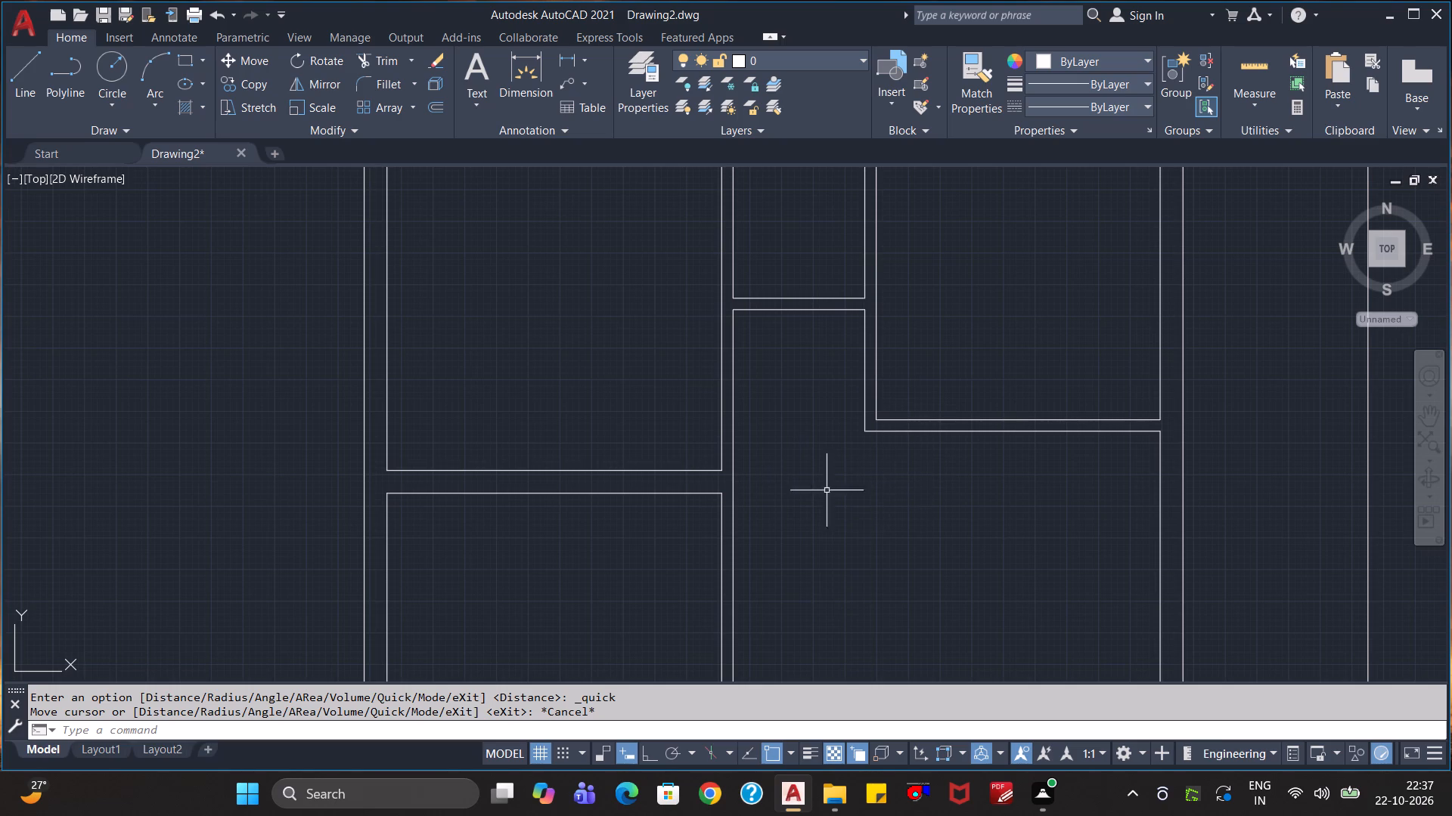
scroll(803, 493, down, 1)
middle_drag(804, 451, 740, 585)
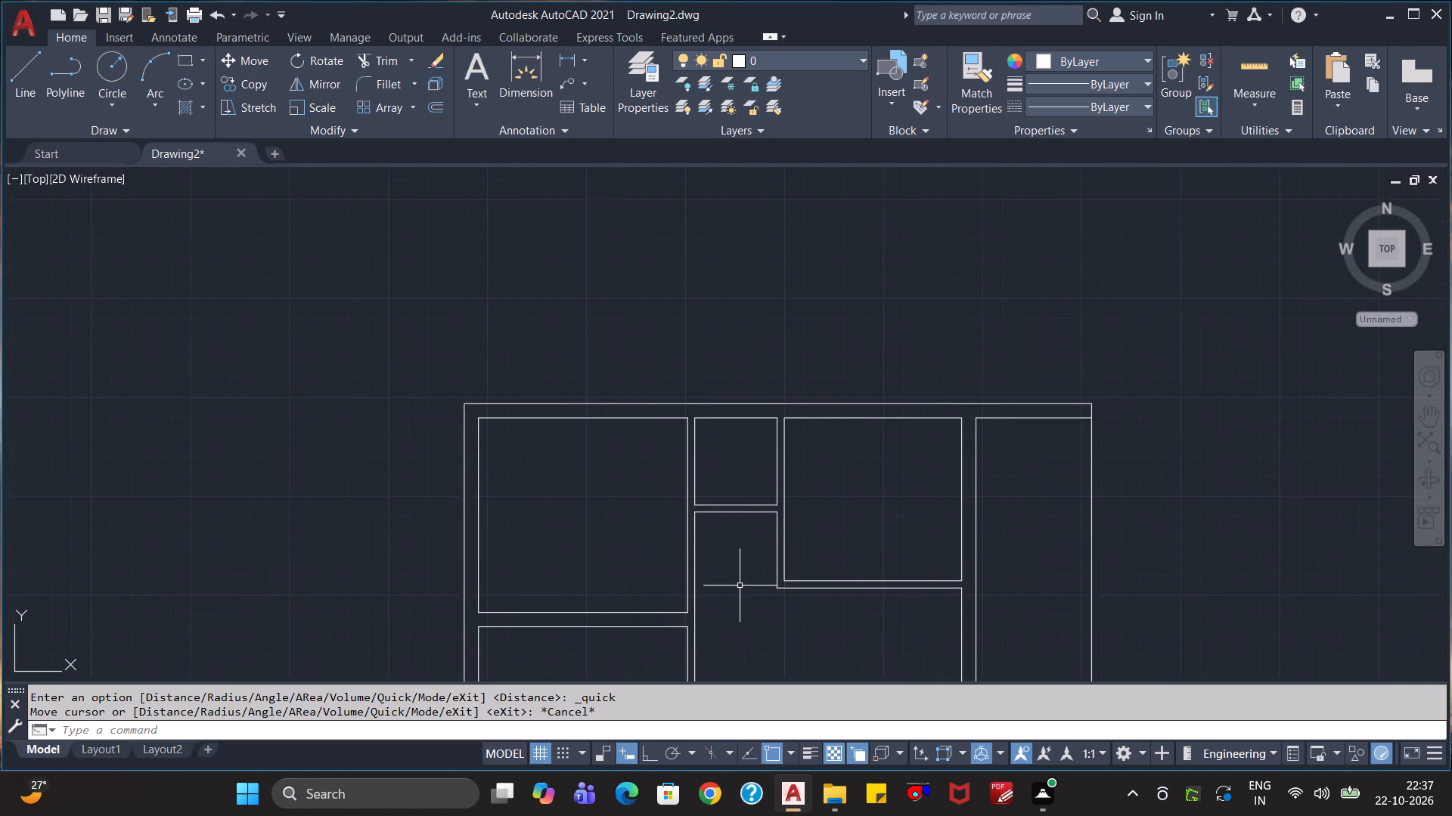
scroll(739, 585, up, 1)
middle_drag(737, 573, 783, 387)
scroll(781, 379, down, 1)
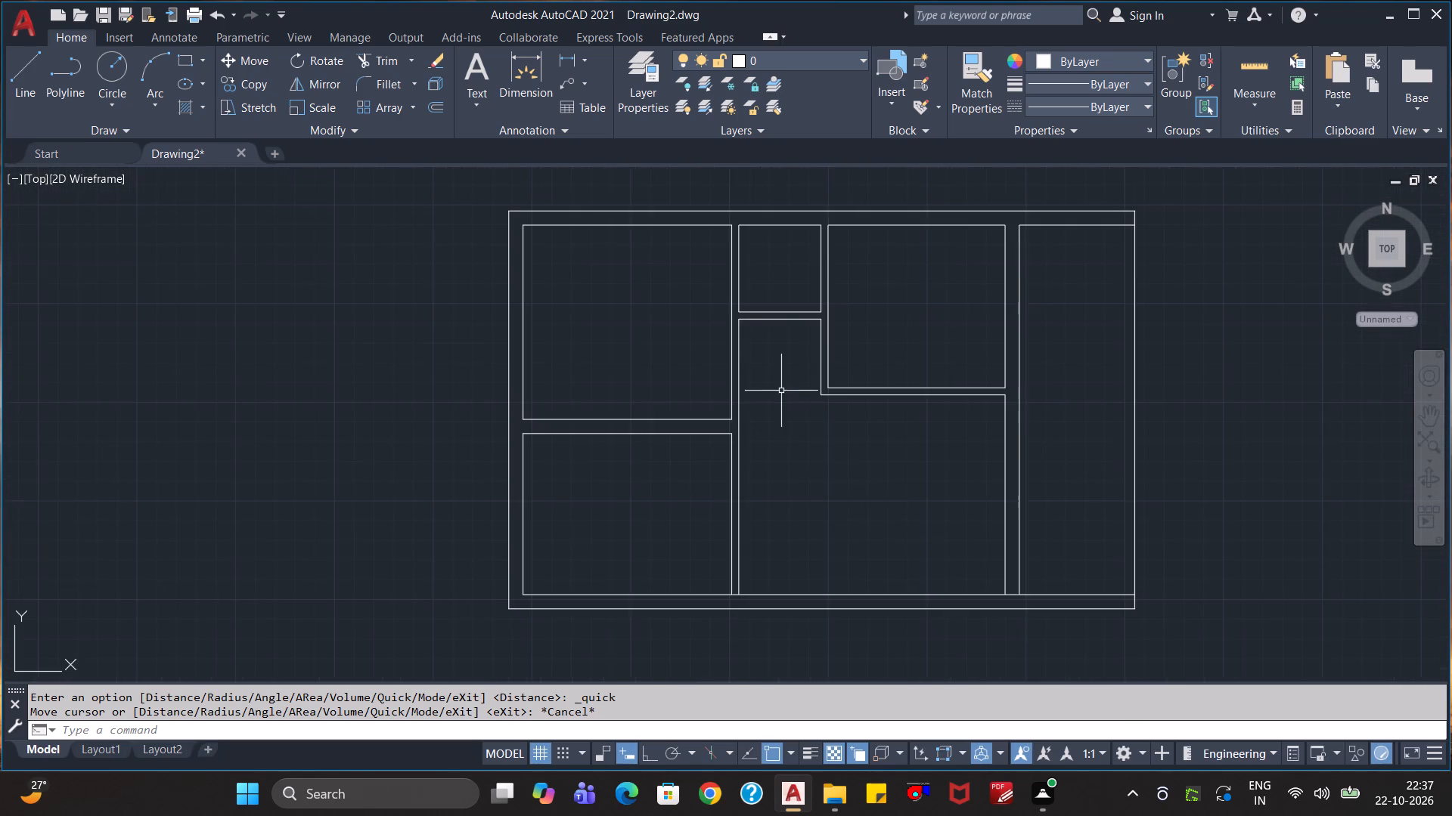
Trim the bottom wall's inner line between the two lines of the first vertical partition.
scroll(791, 558, up, 1)
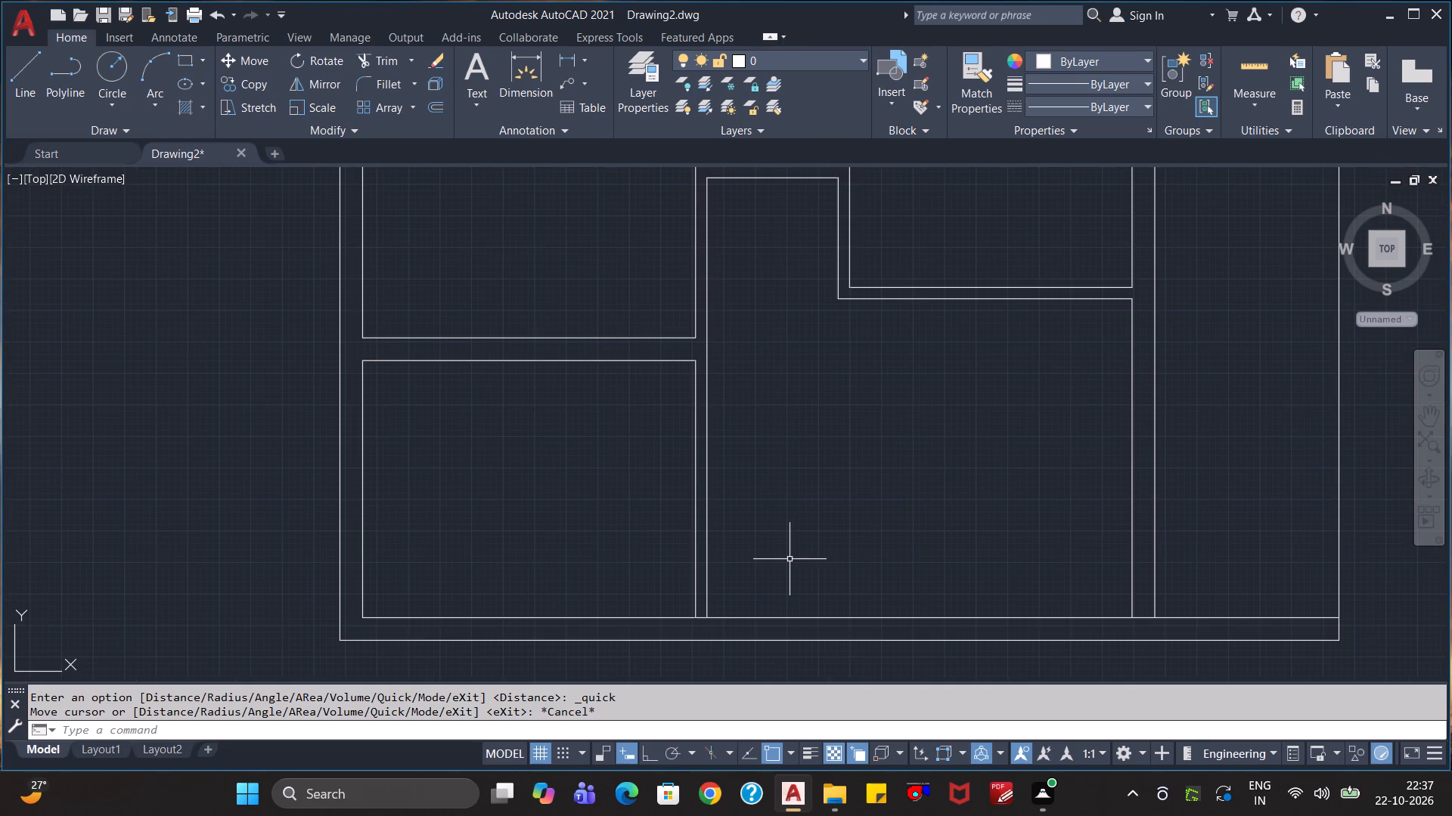
text(tr)
key(Return)
scroll(719, 601, up, 3)
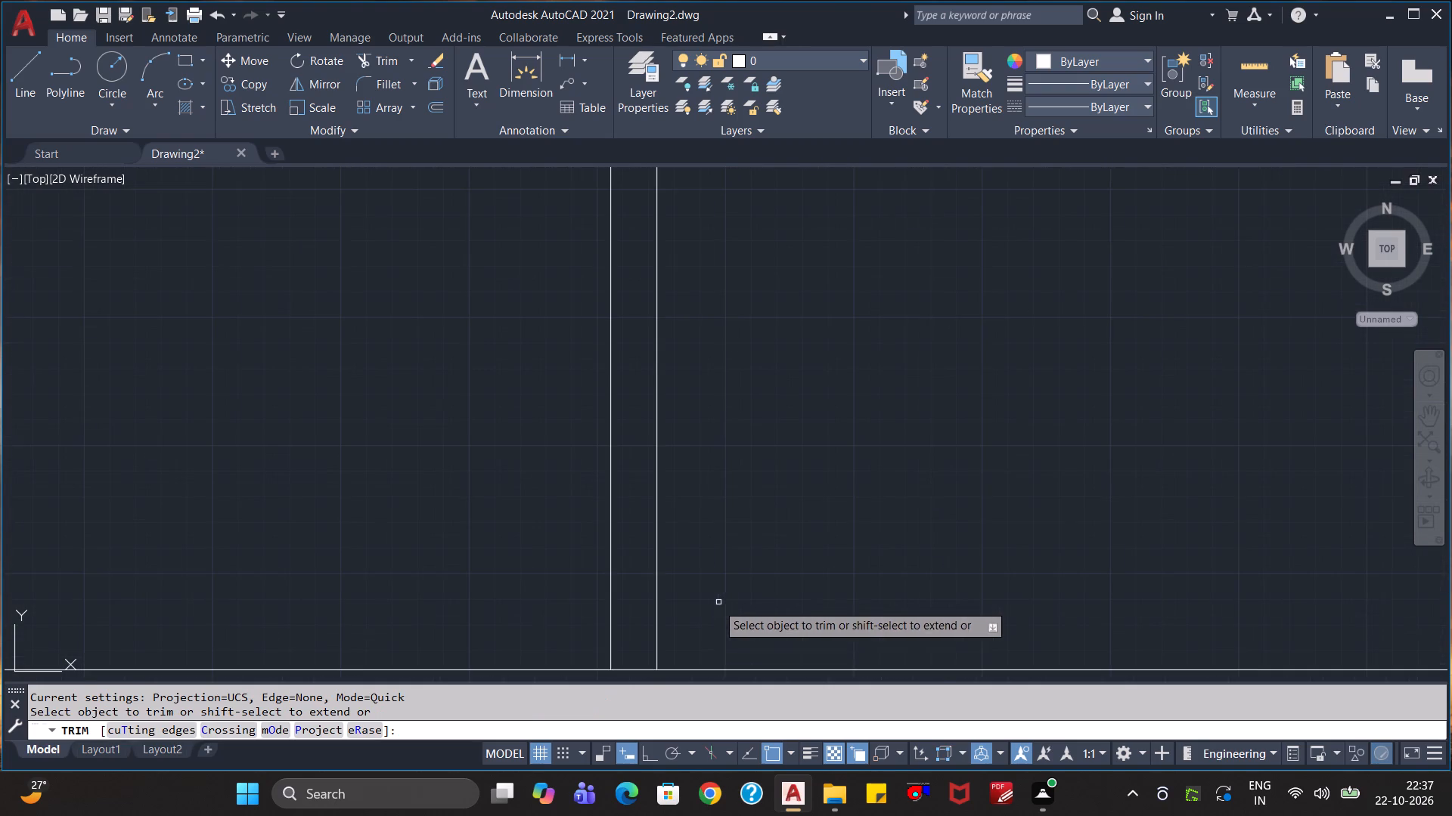
click(633, 663)
click(633, 678)
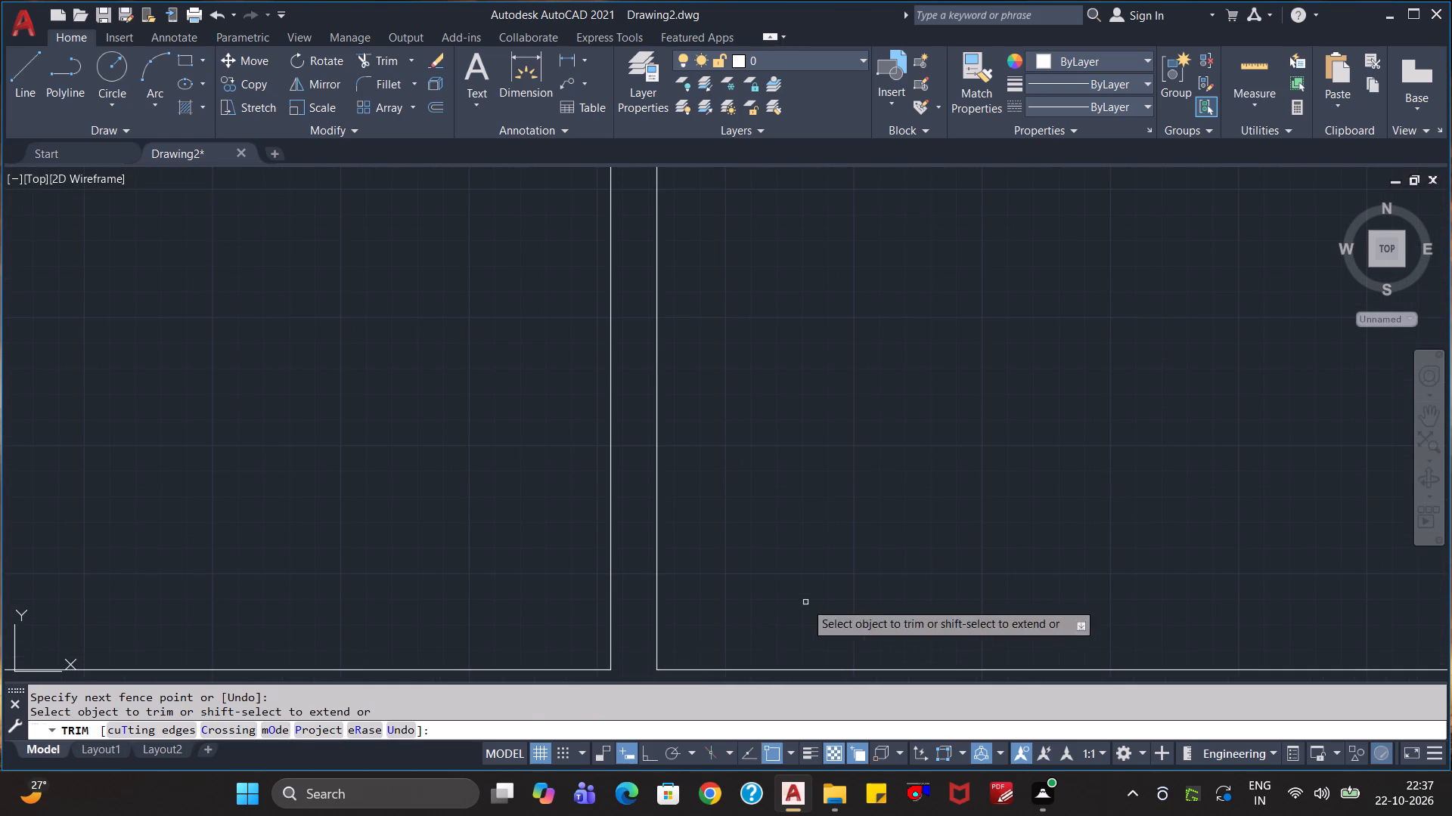
Trim the bottom wall's inner line between the two lines of the right bay's vertical partition.
scroll(846, 600, down, 1)
middle_drag(1120, 540, 172, 520)
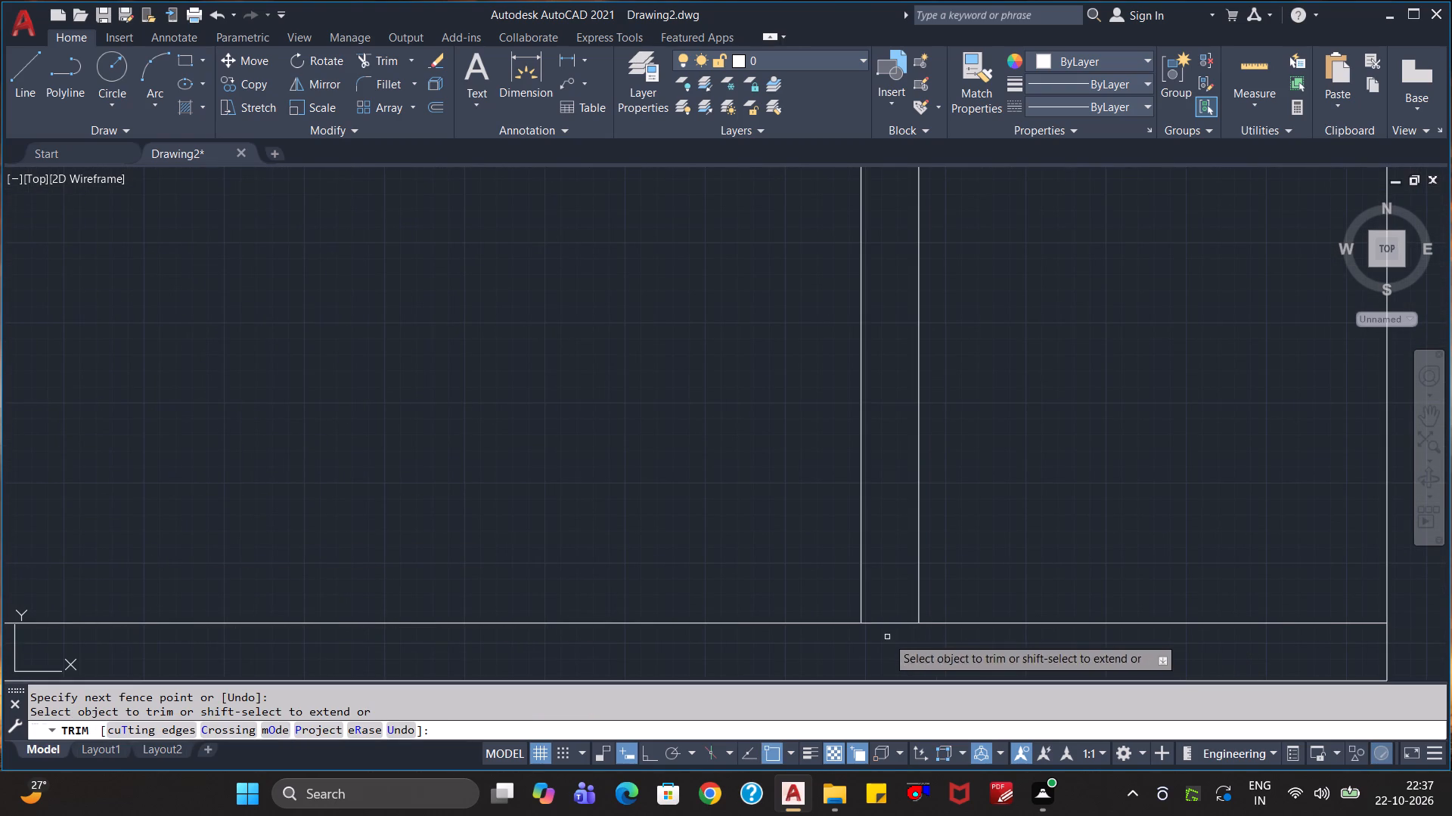
click(886, 644)
click(883, 591)
scroll(883, 591, down, 3)
middle_drag(730, 501, 782, 634)
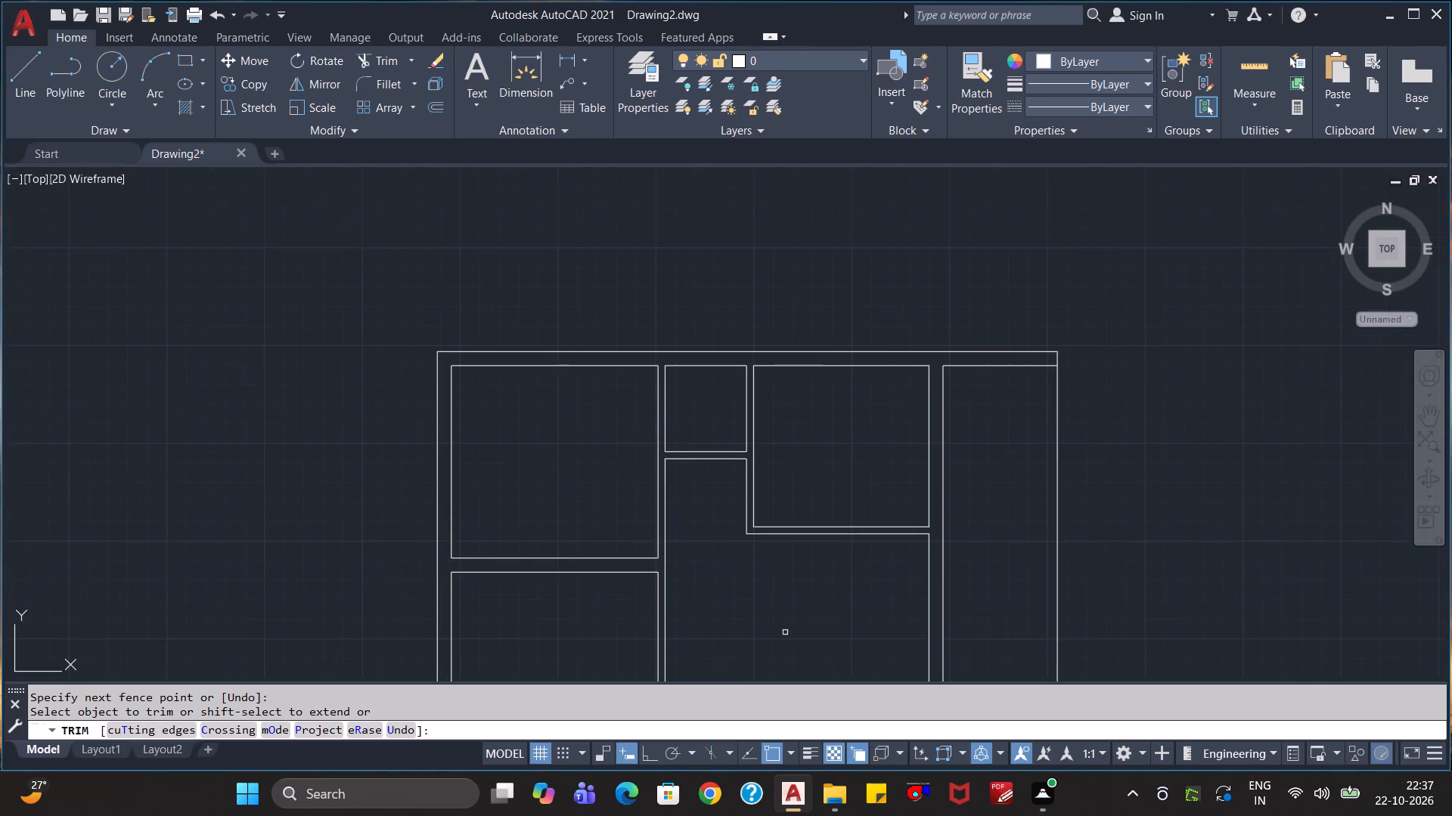
middle_drag(758, 606, 871, 506)
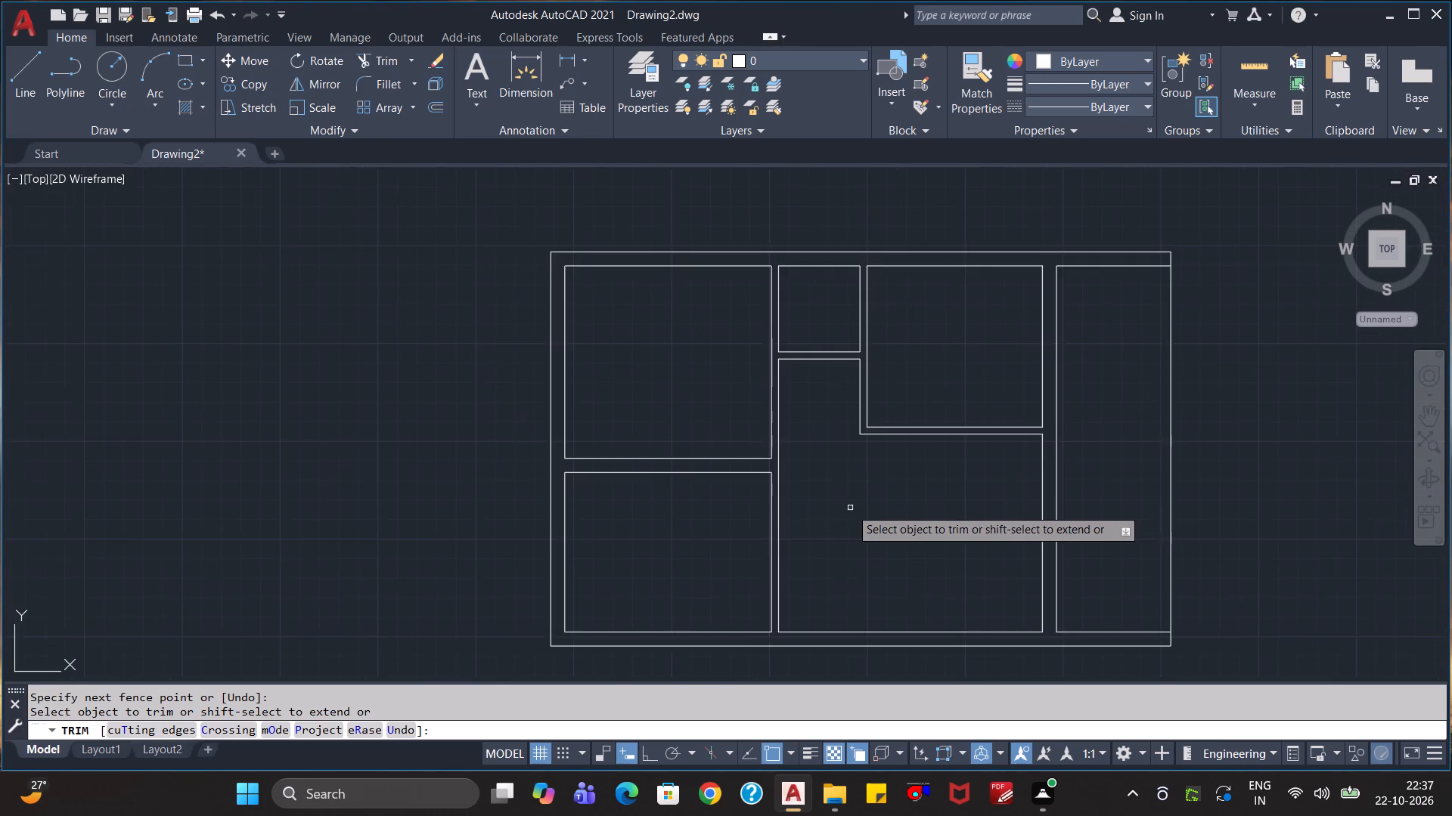
scroll(850, 508, down, 1)
scroll(849, 509, up, 2)
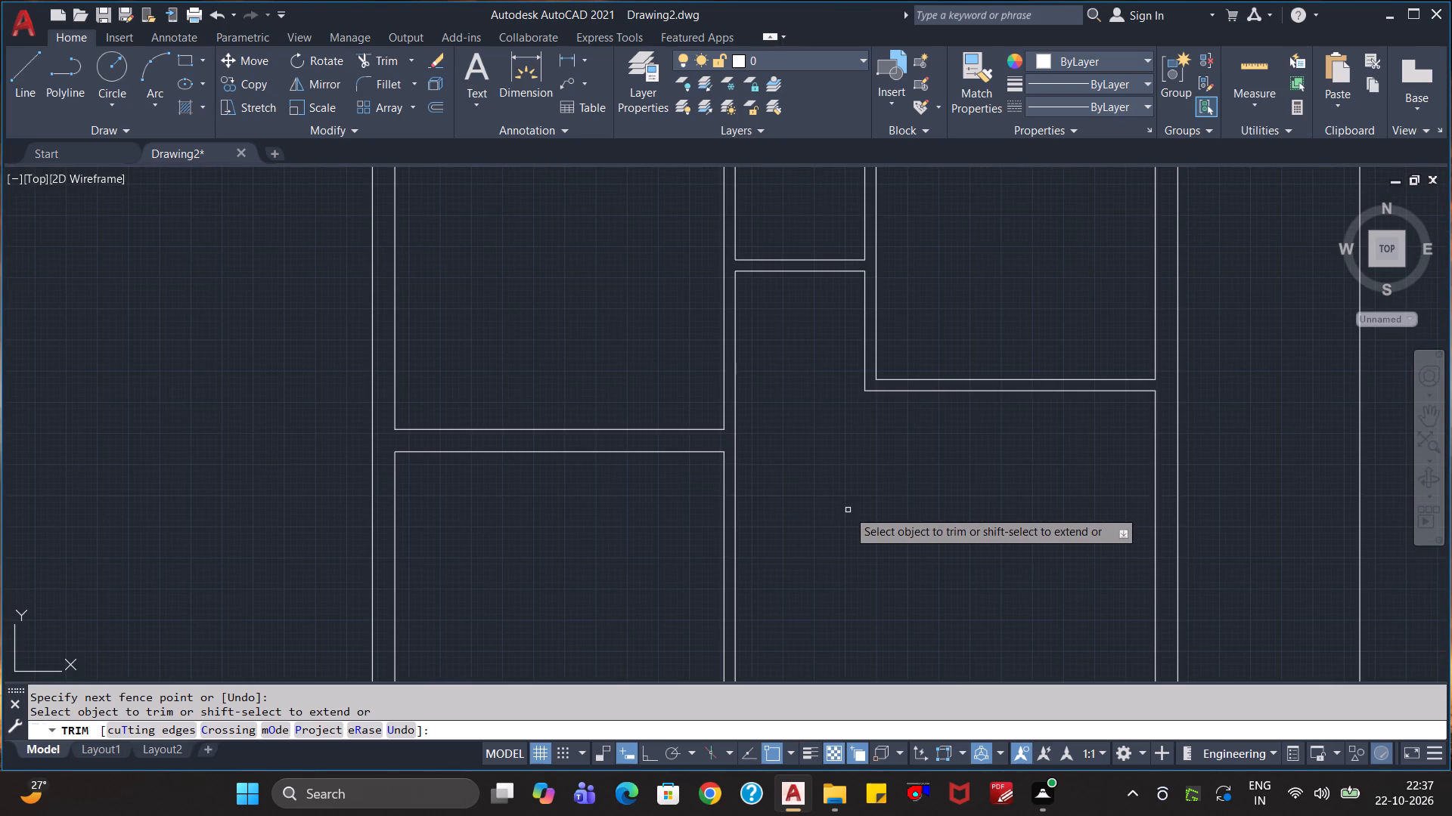
scroll(847, 509, down, 2)
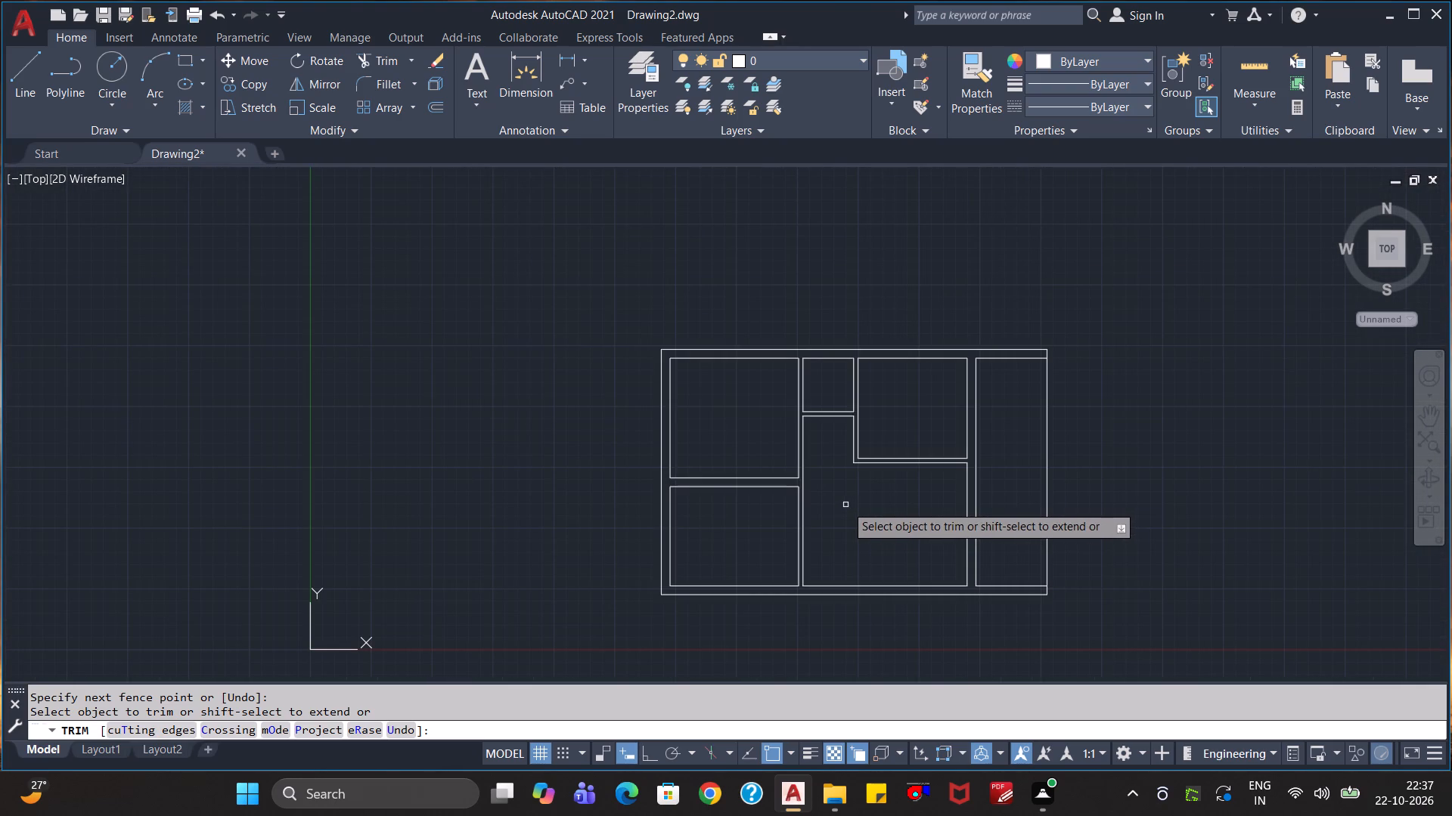
key(Escape)
key(Escape)
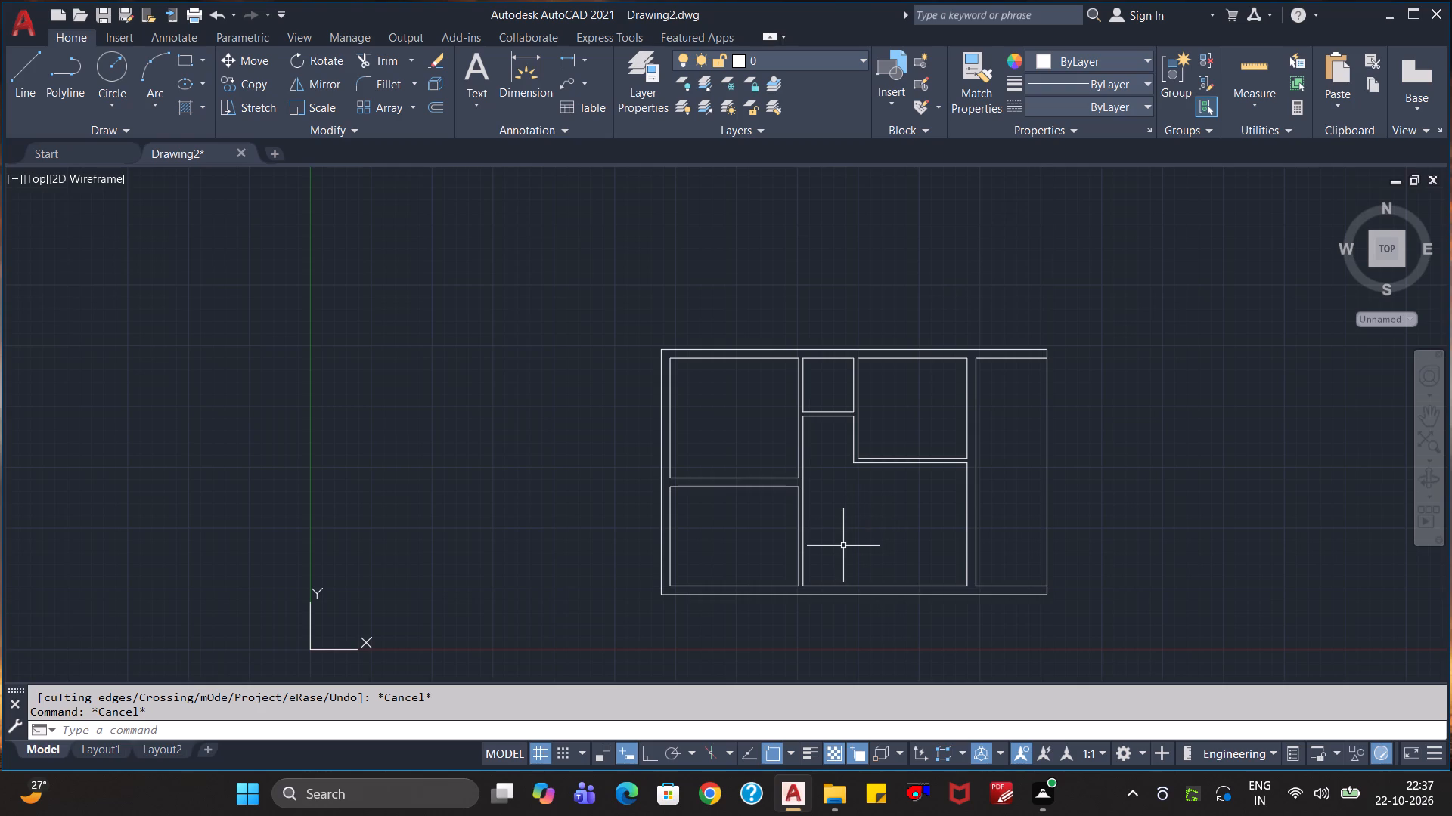
Offset the lower-left room's right wall line 3' leftward into the room.
scroll(827, 561, up, 1)
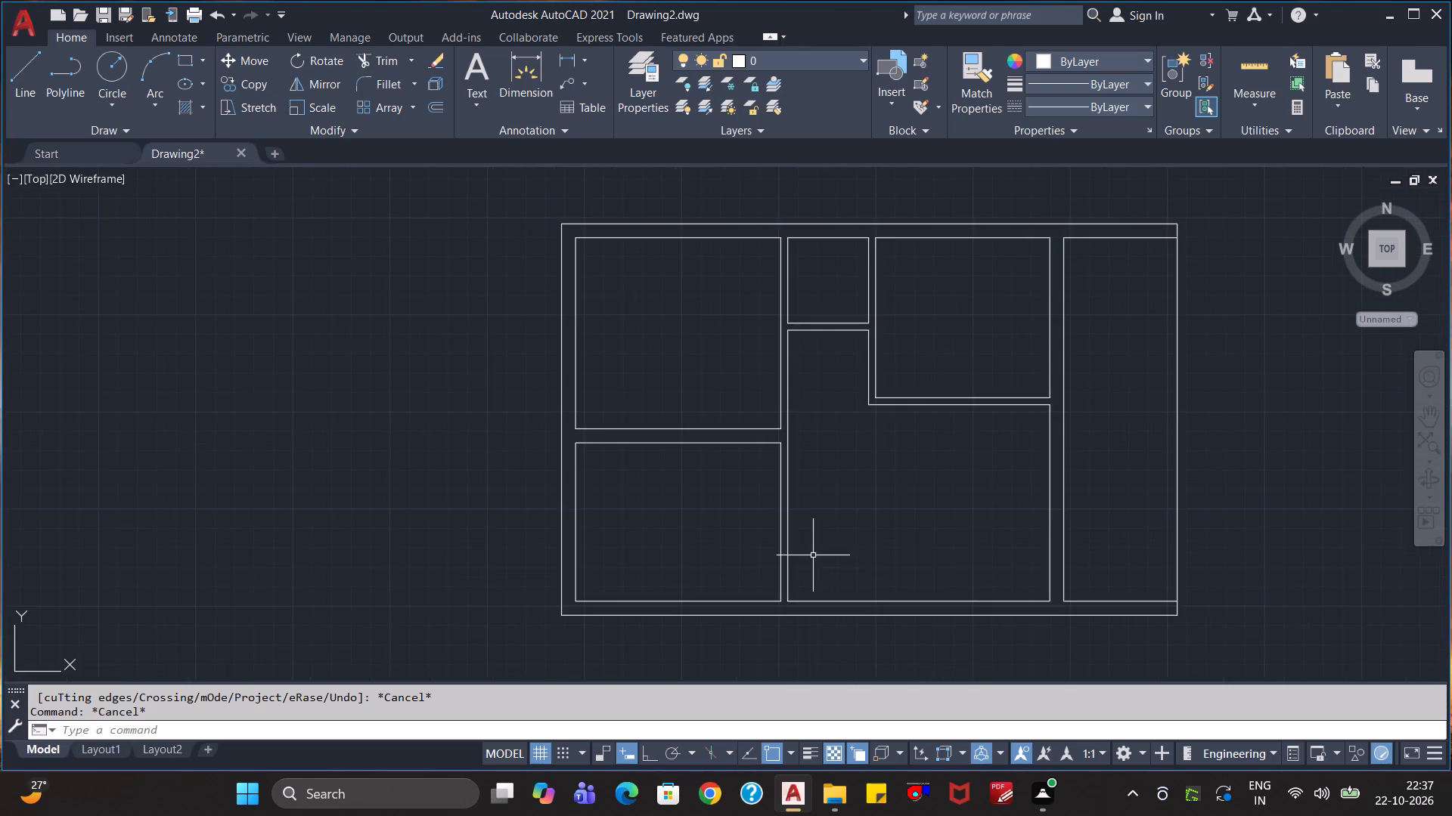
middle_drag(813, 555, 919, 502)
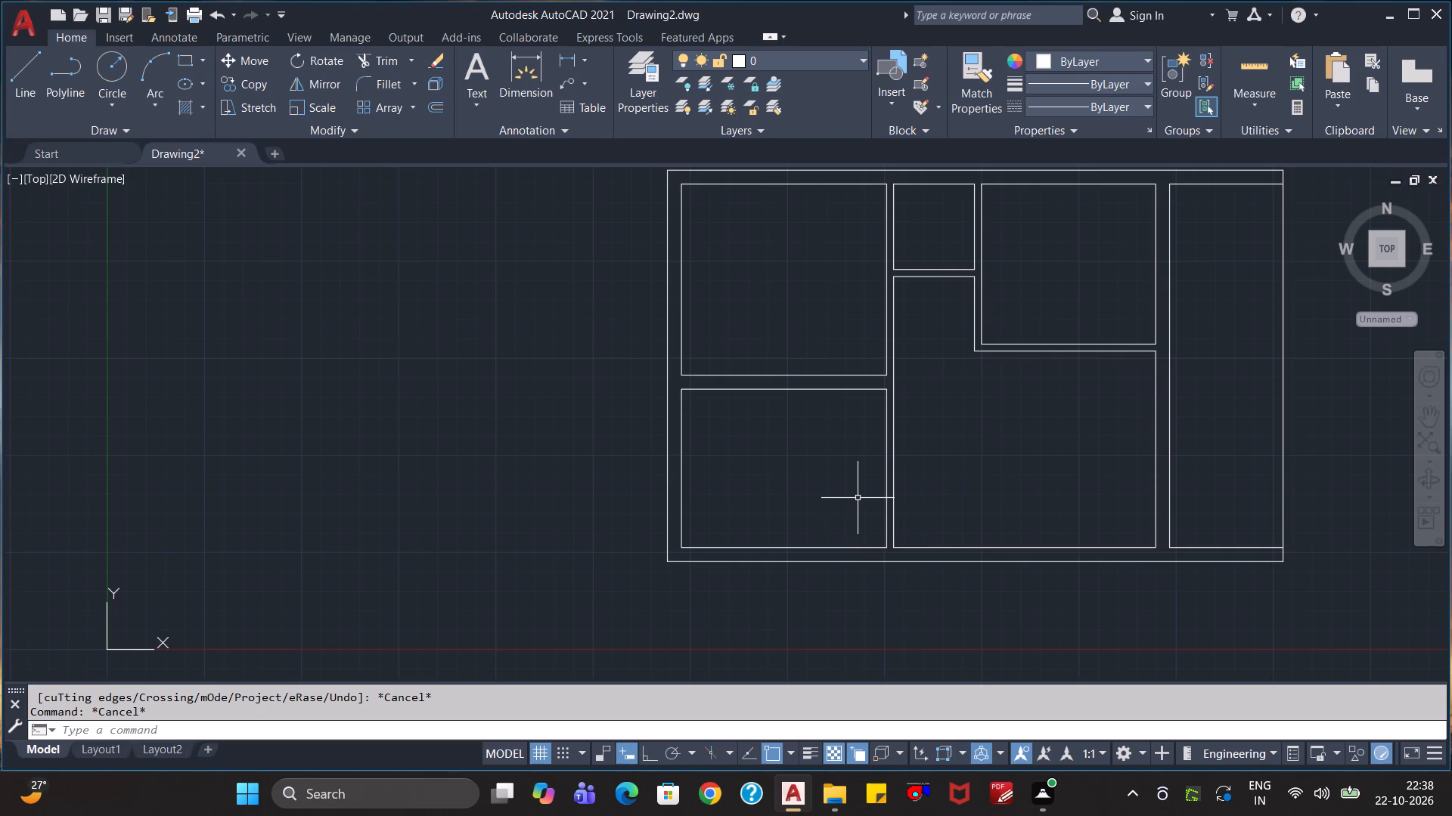
key(o)
key(Return)
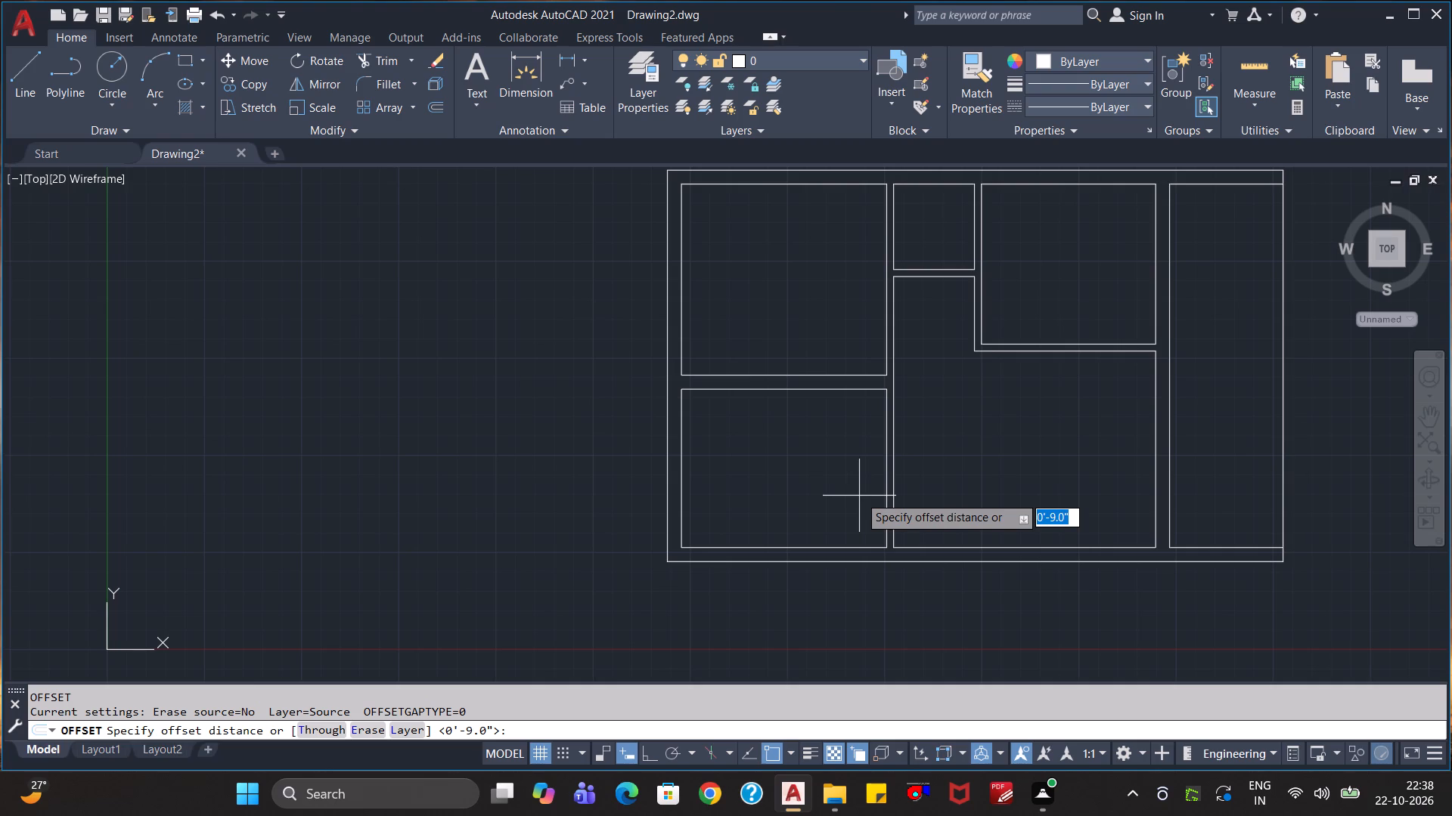
text(3')
key(Return)
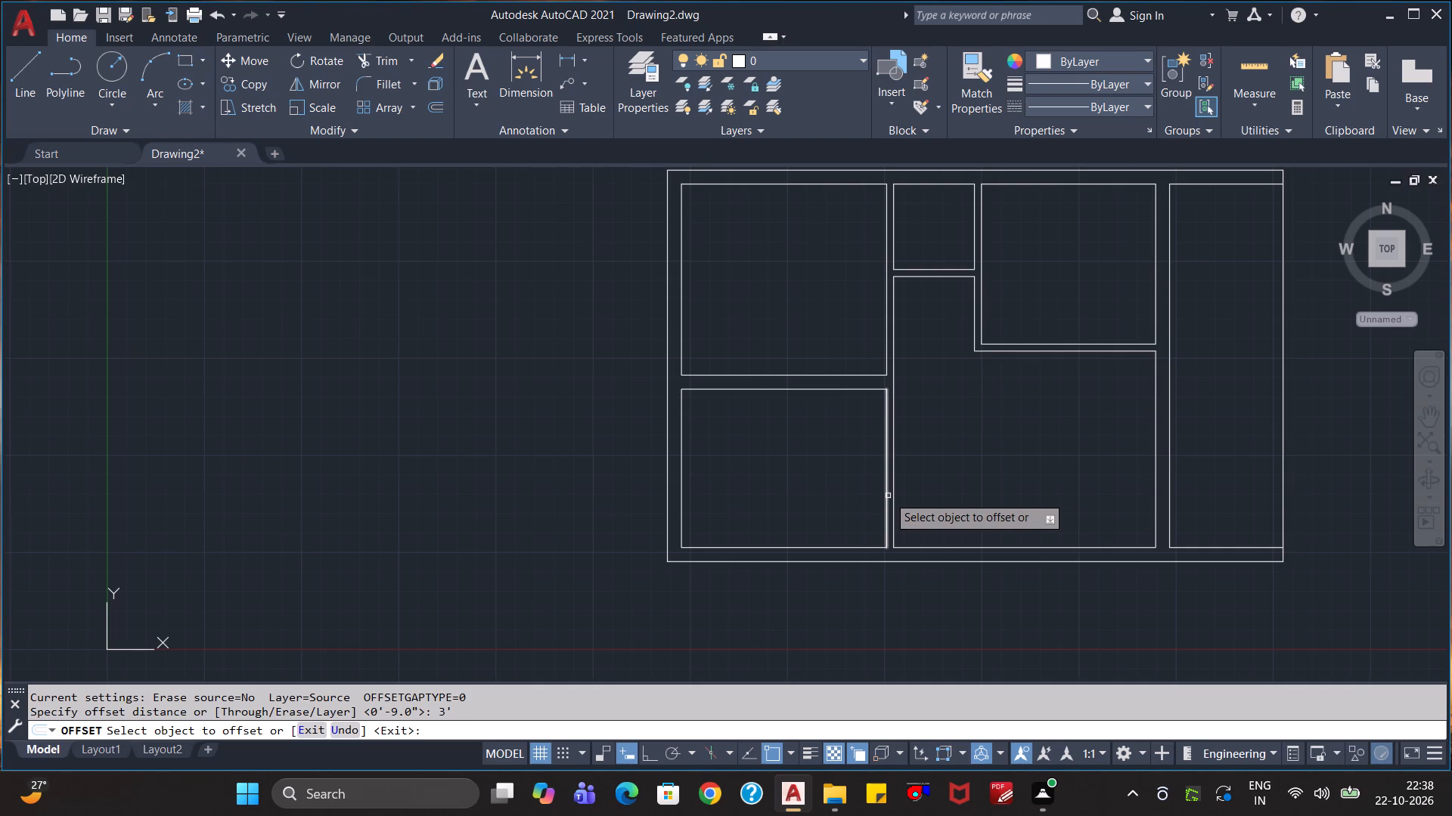
click(888, 496)
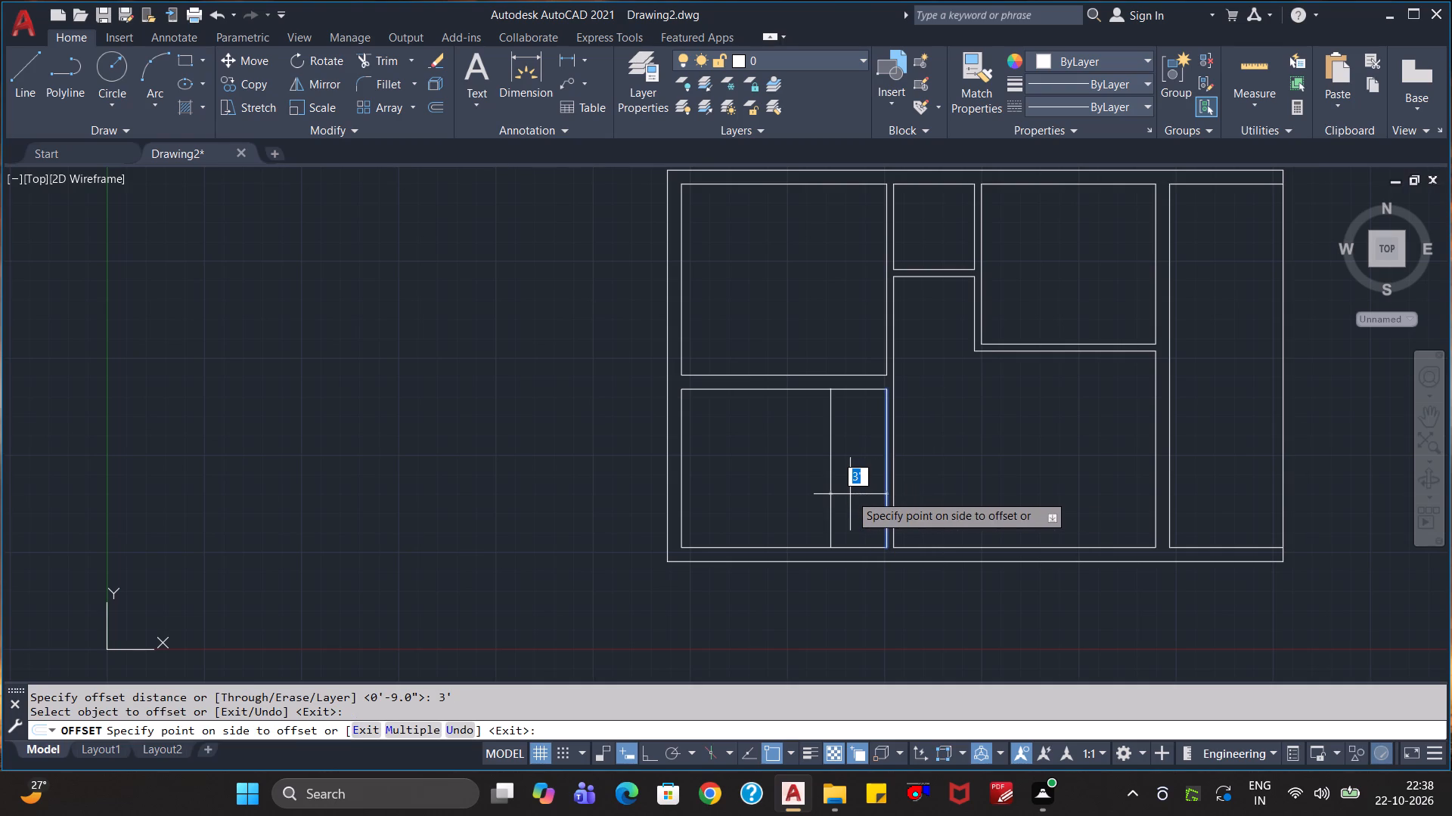
click(850, 494)
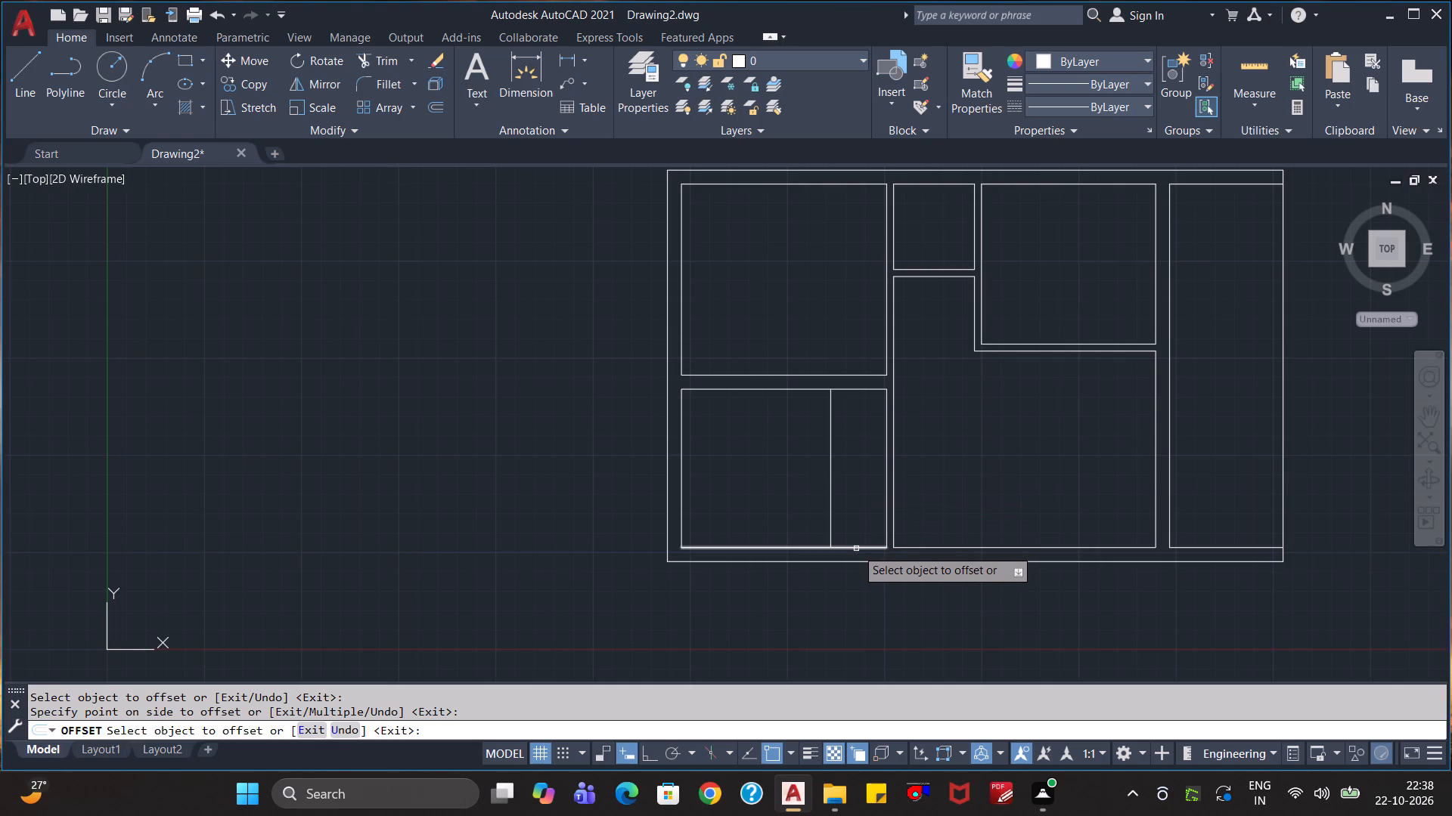
Offset the lower-left room's bottom wall line 4' upward into the room.
text(4')
key(Return)
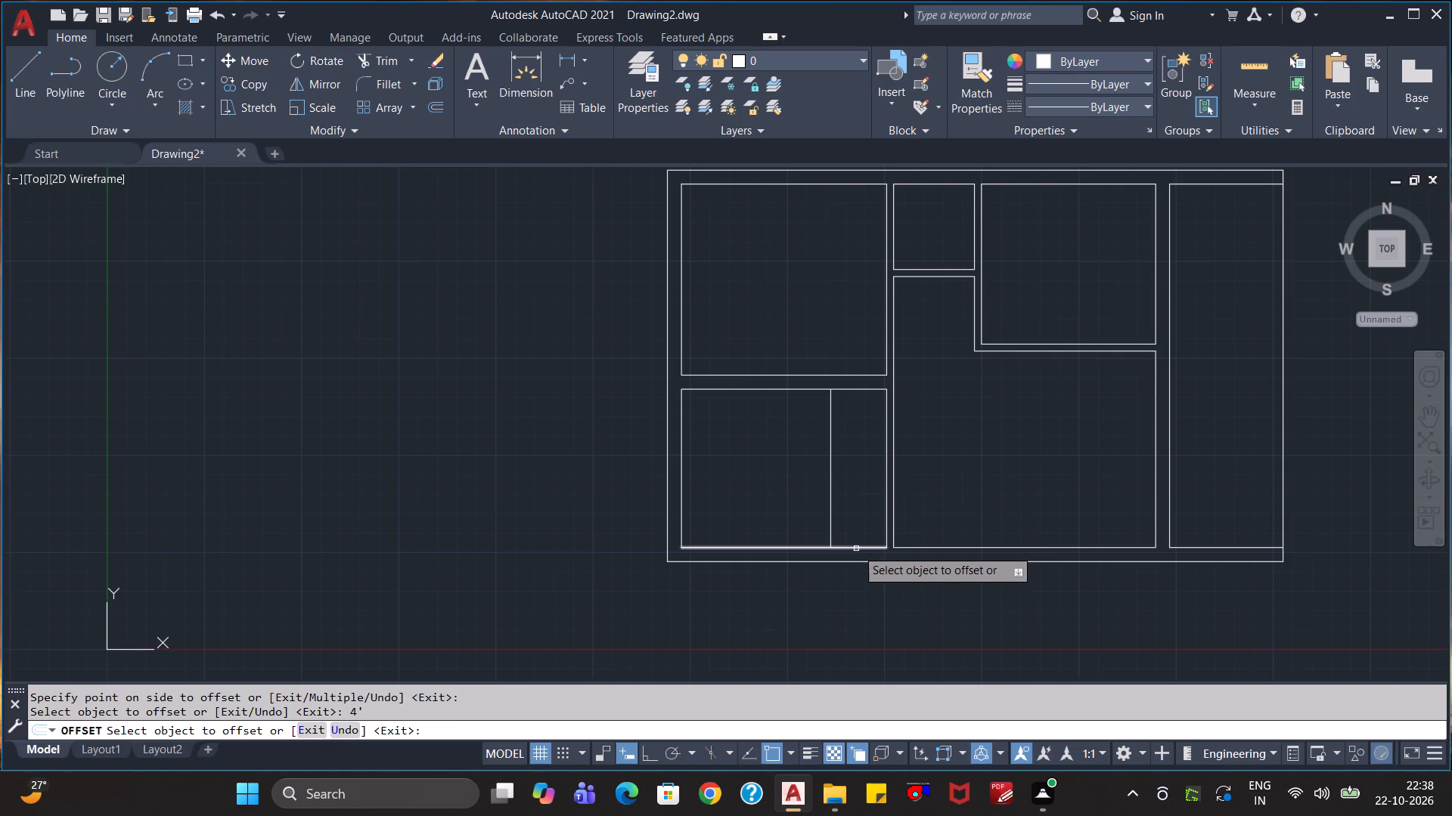
click(855, 549)
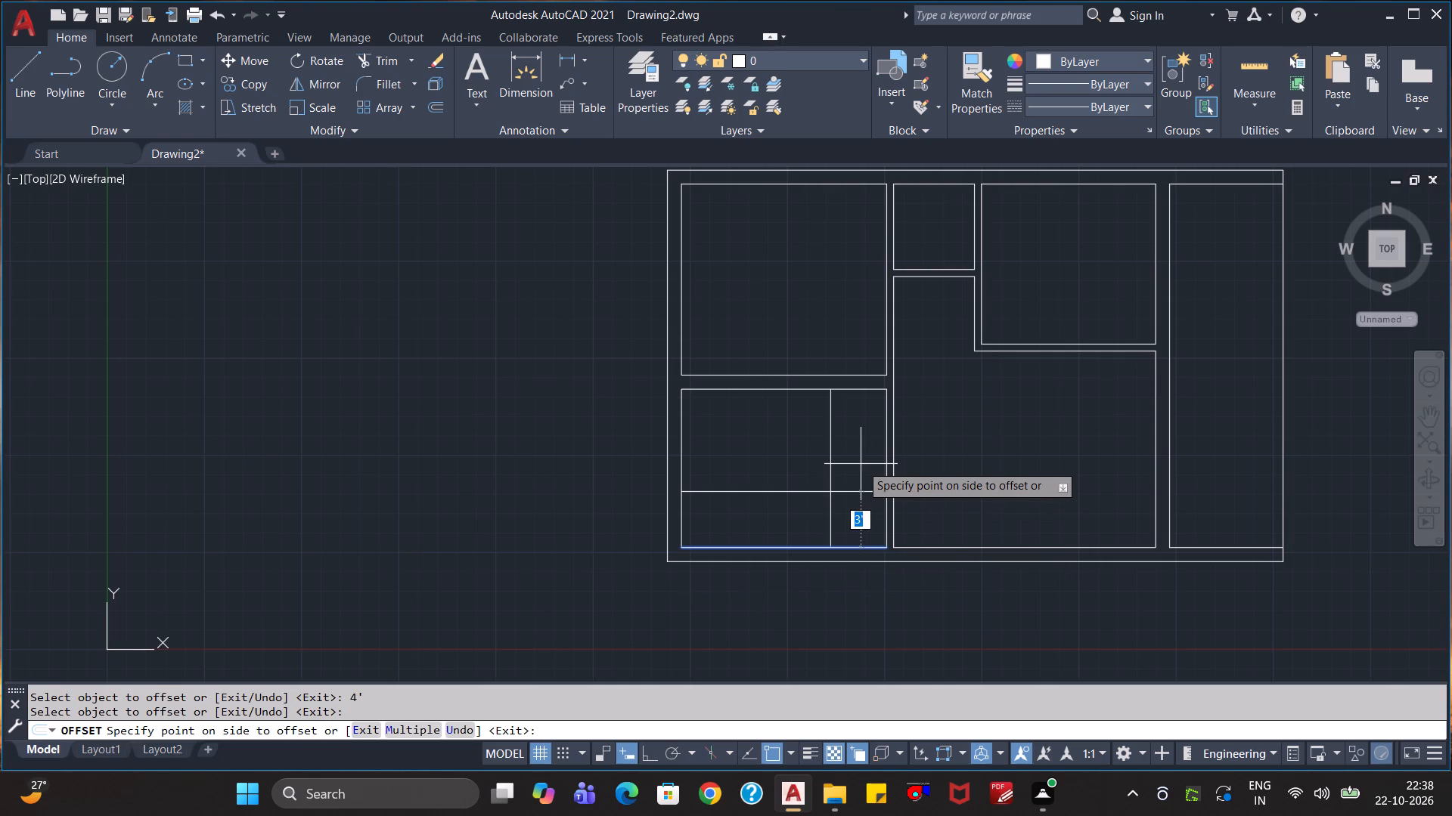
key(4)
key(apostrophe)
key(Return)
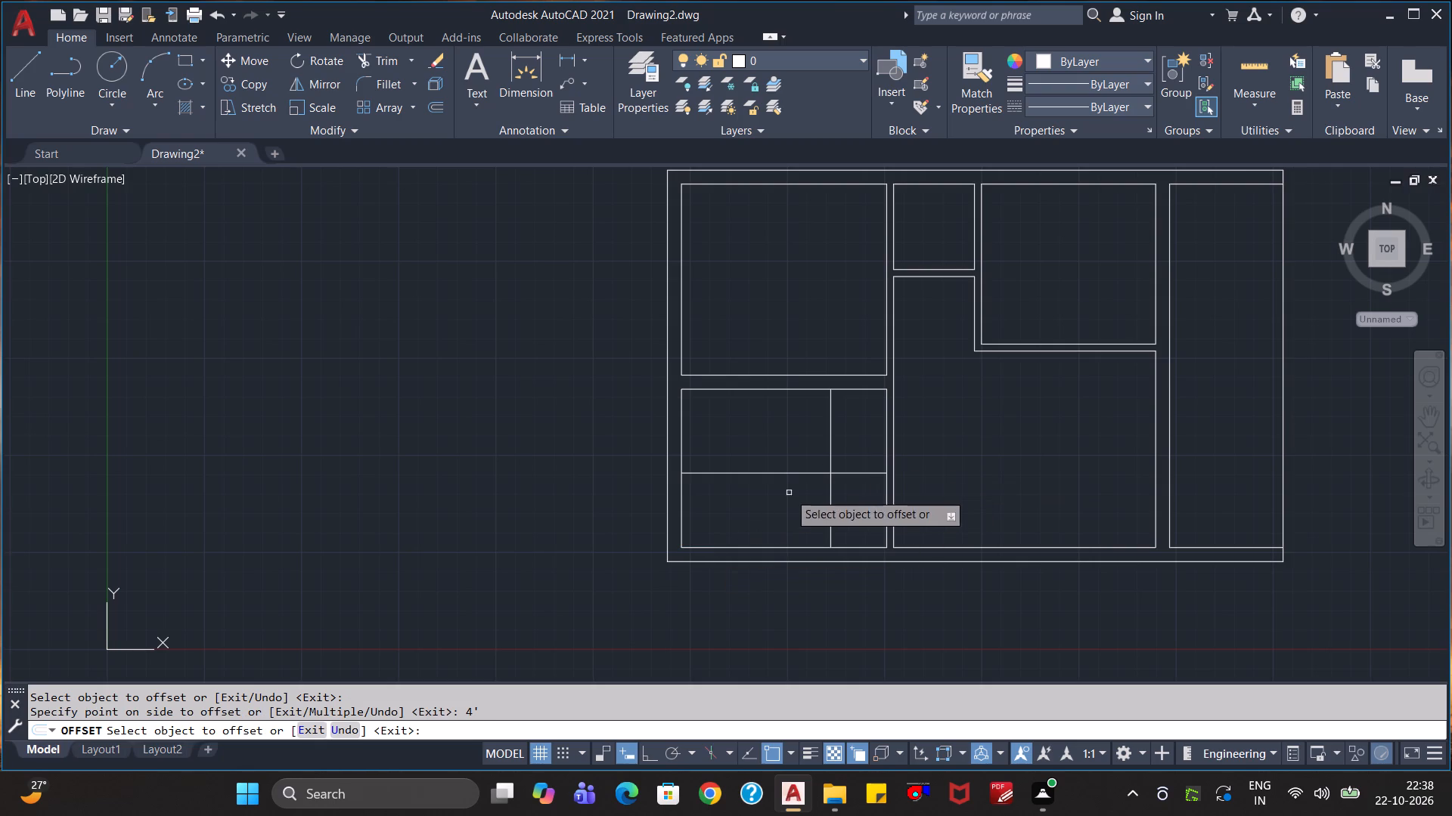
click(848, 450)
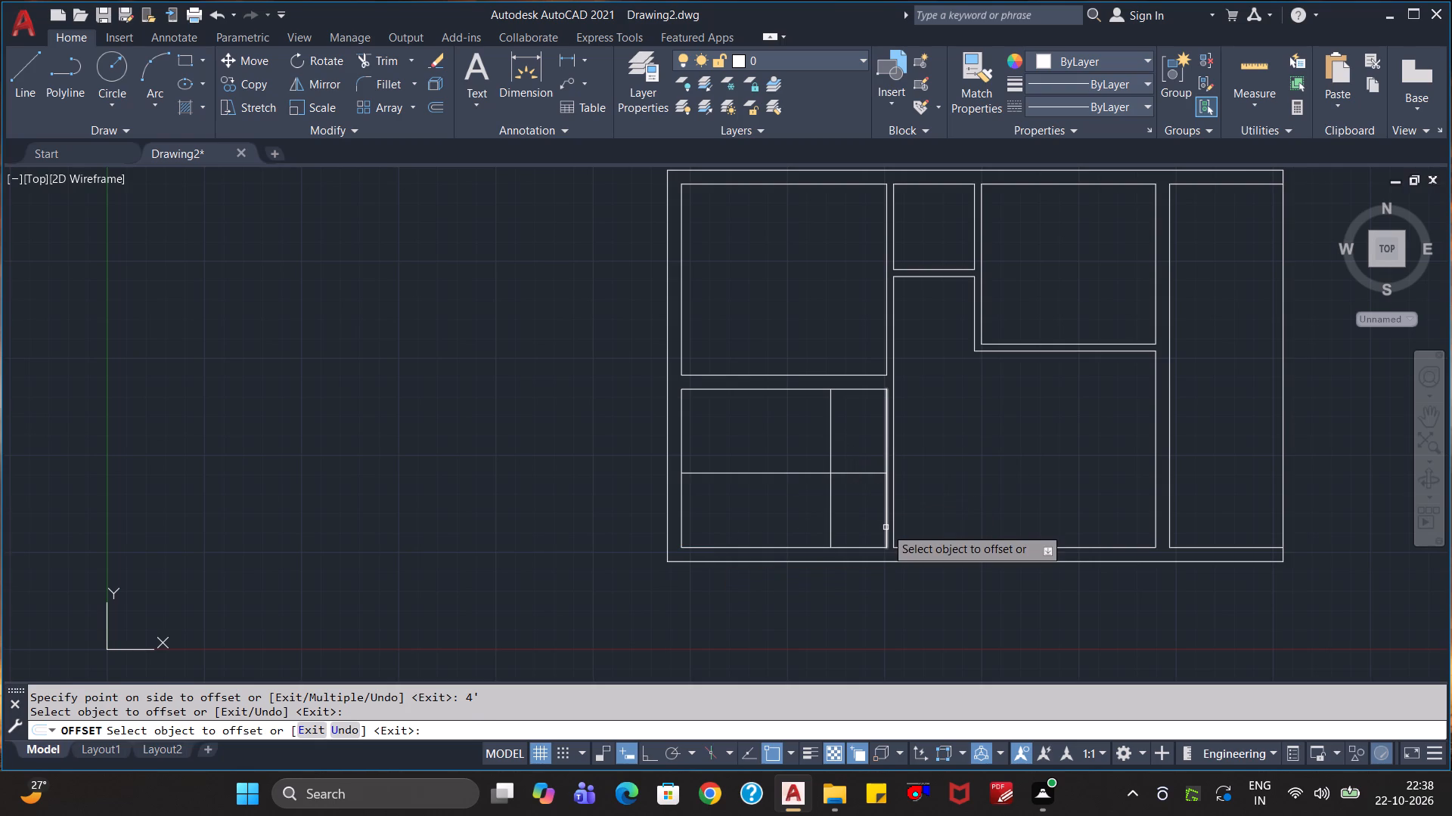
text(tr)
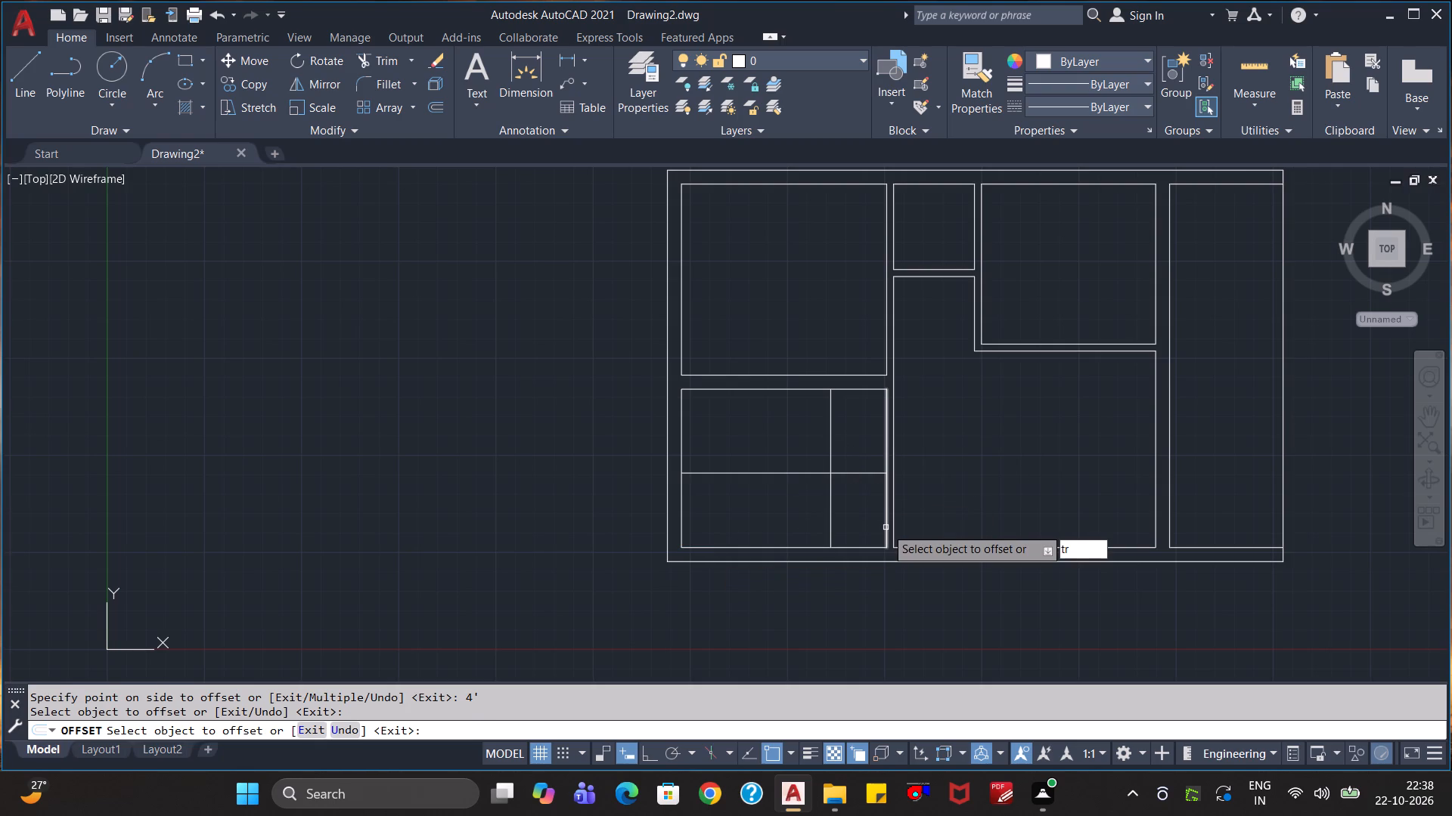
key(Escape)
key(Escape)
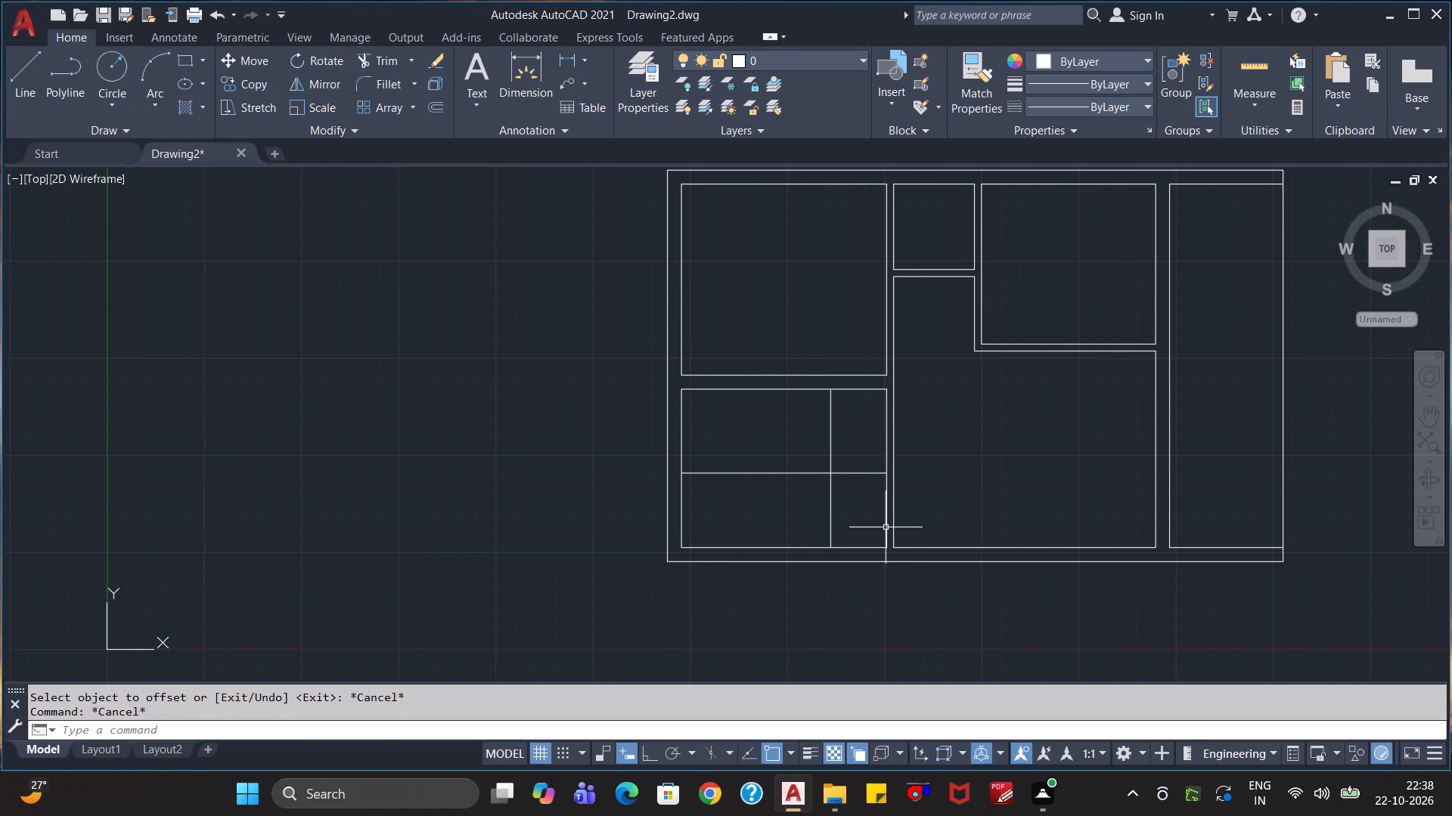
key(Escape)
Offset the new vertical line in the lower-left room 4.5" leftward to give that partition its thickness.
key(i)
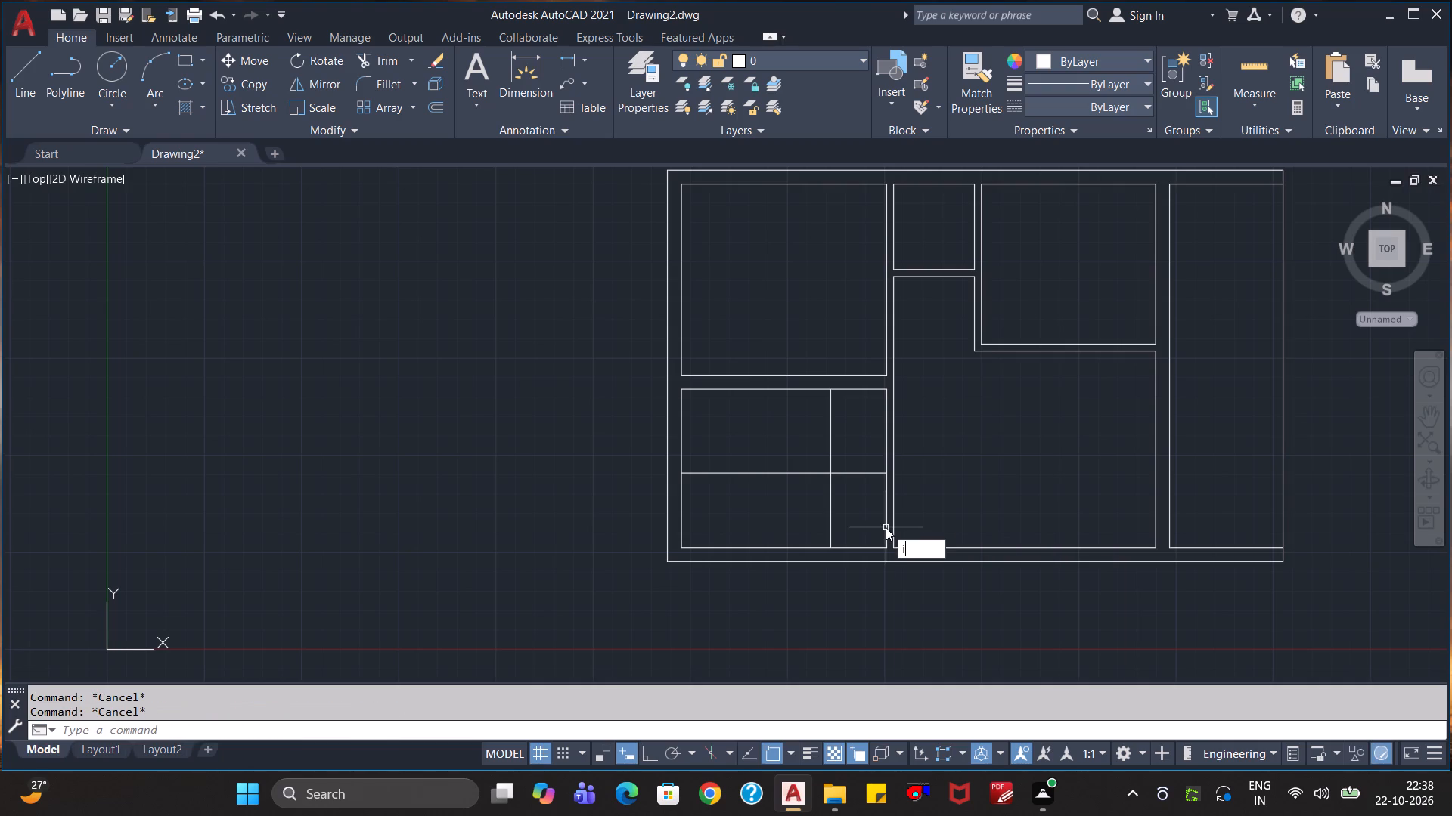
key(BackSpace)
key(BackSpace)
key(o)
key(Return)
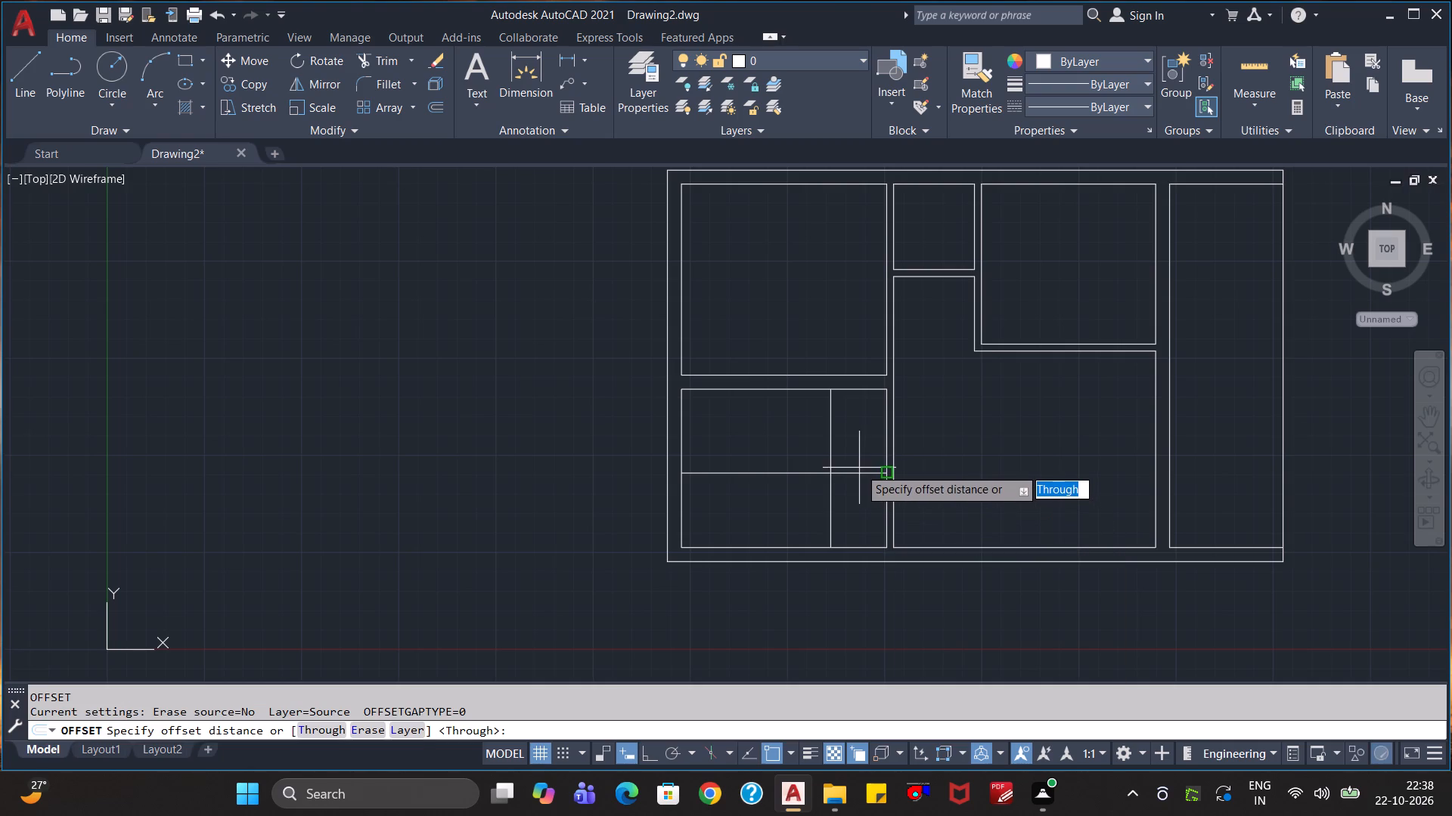
text(4.5)
key(shift+quotedbl)
key(Return)
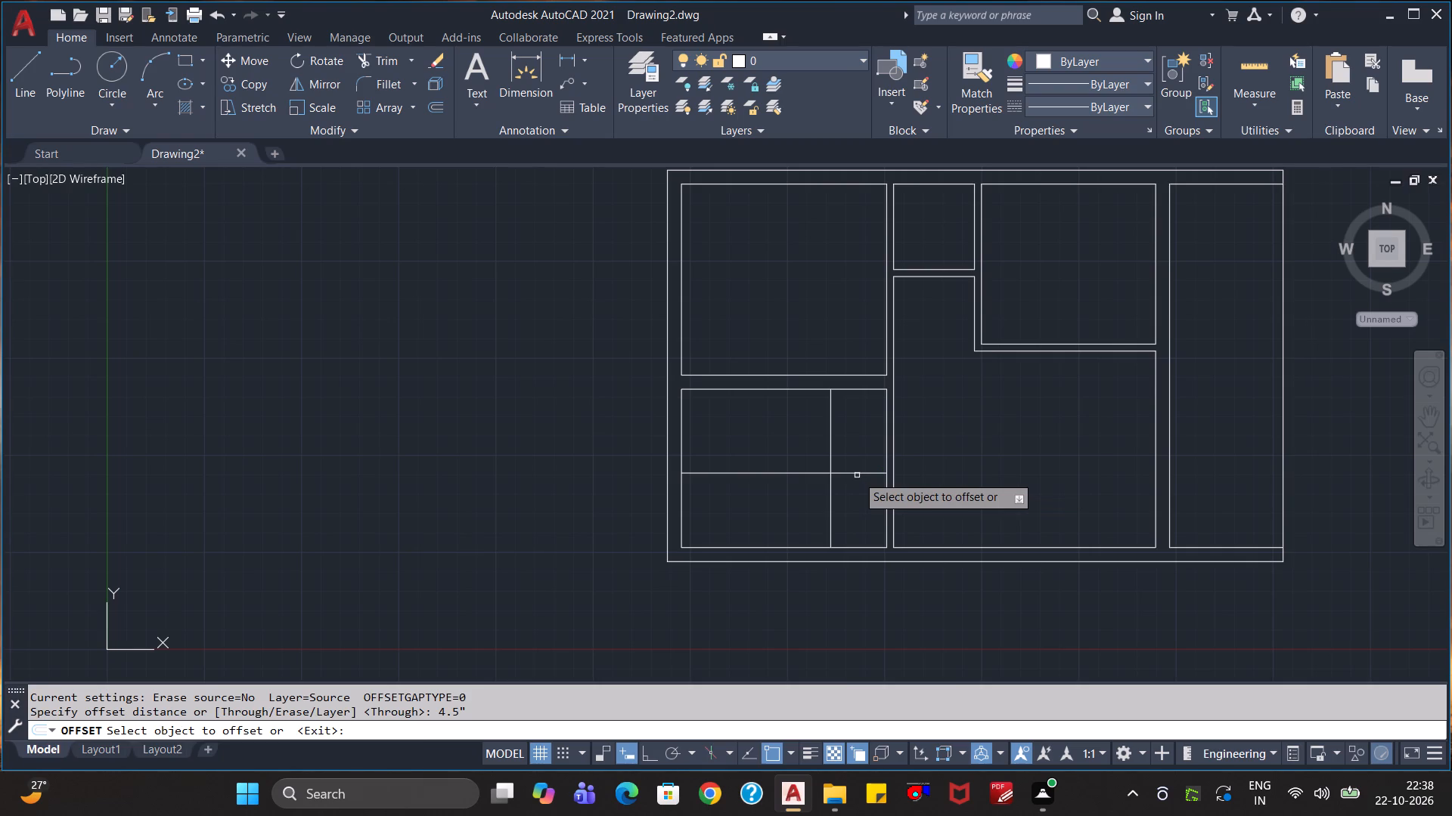
click(833, 505)
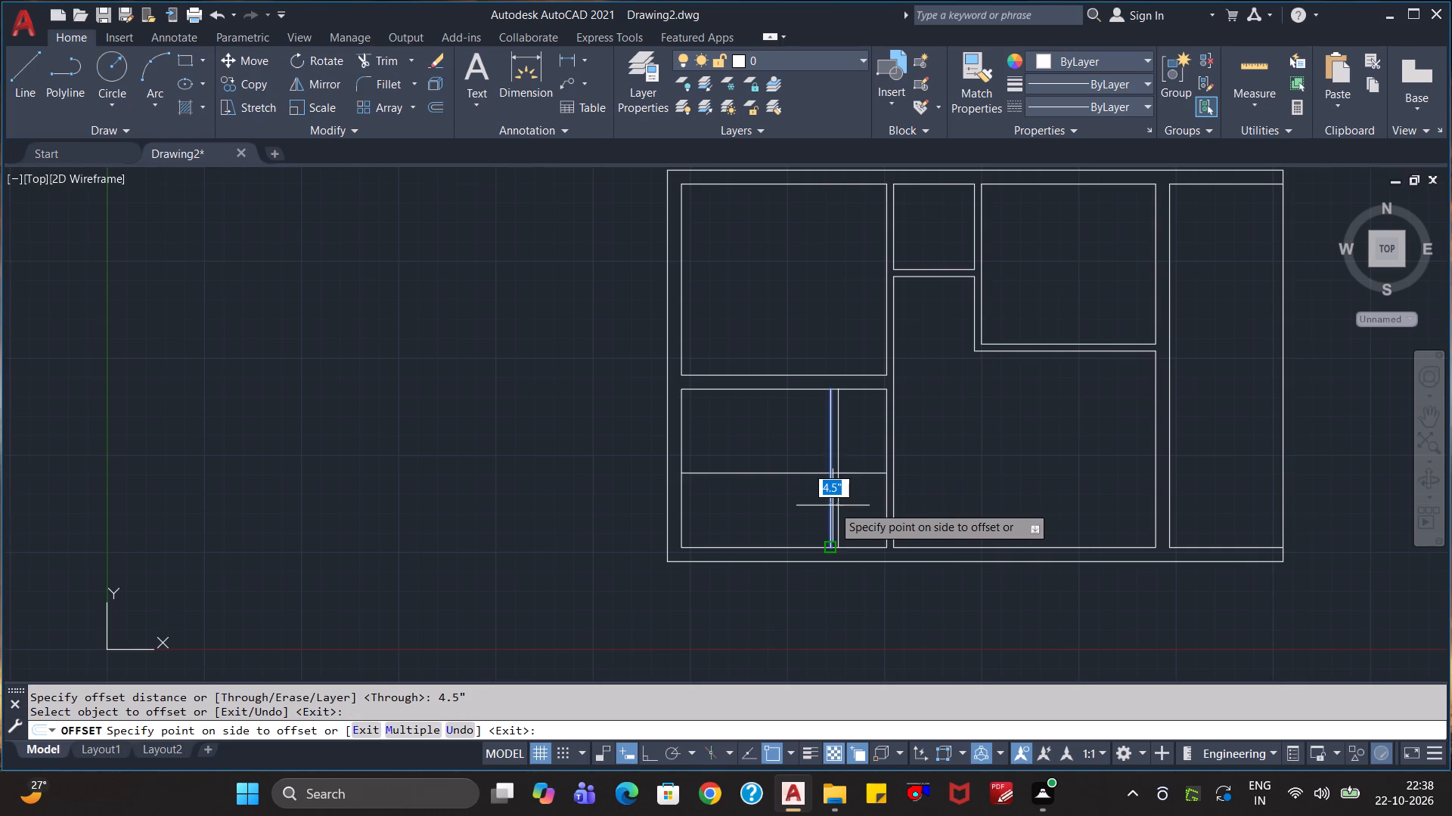
click(820, 503)
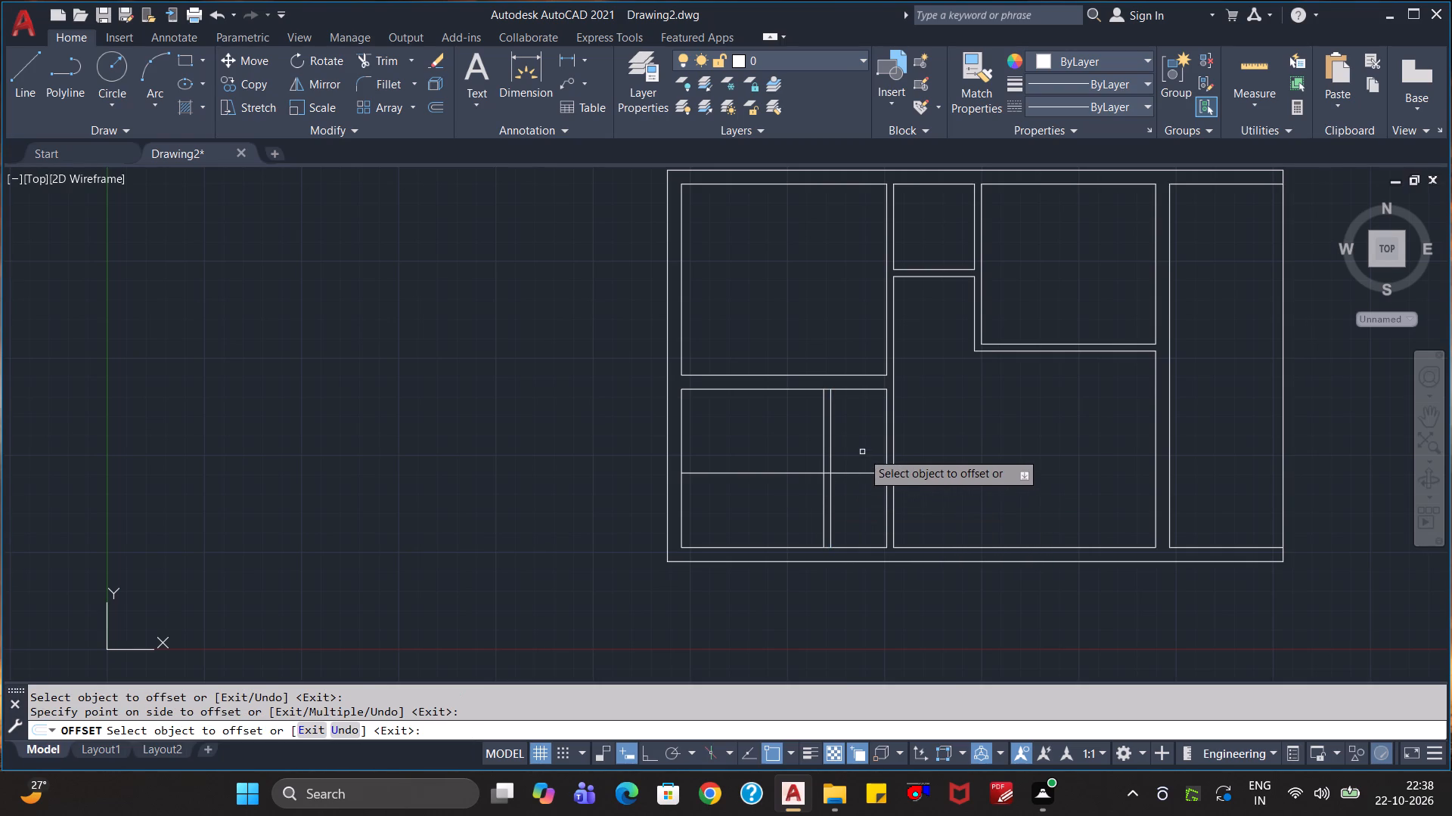
Offset the new horizontal line in the lower-left room 4.5" upward to give that partition its thickness.
click(854, 473)
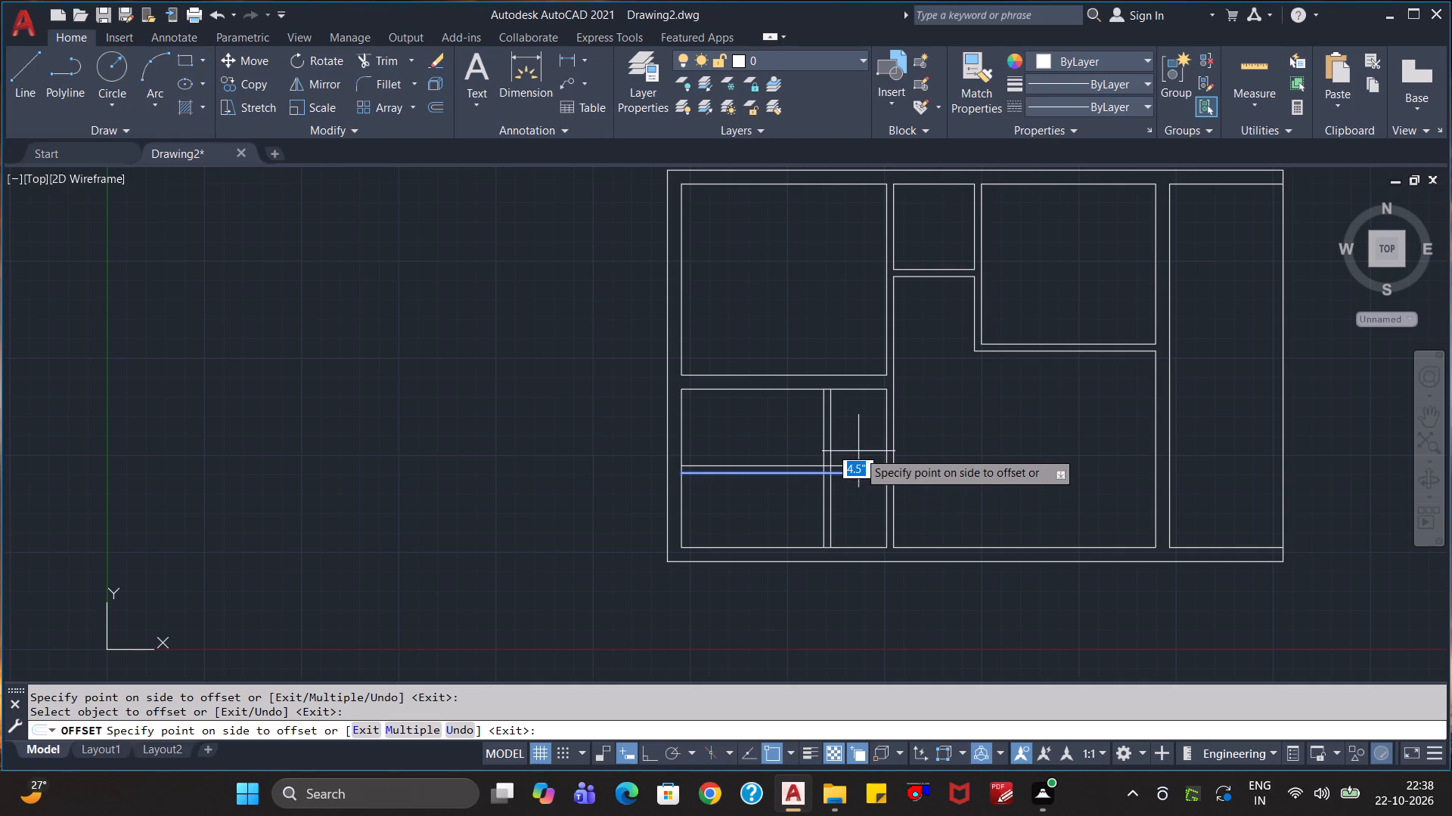
click(858, 451)
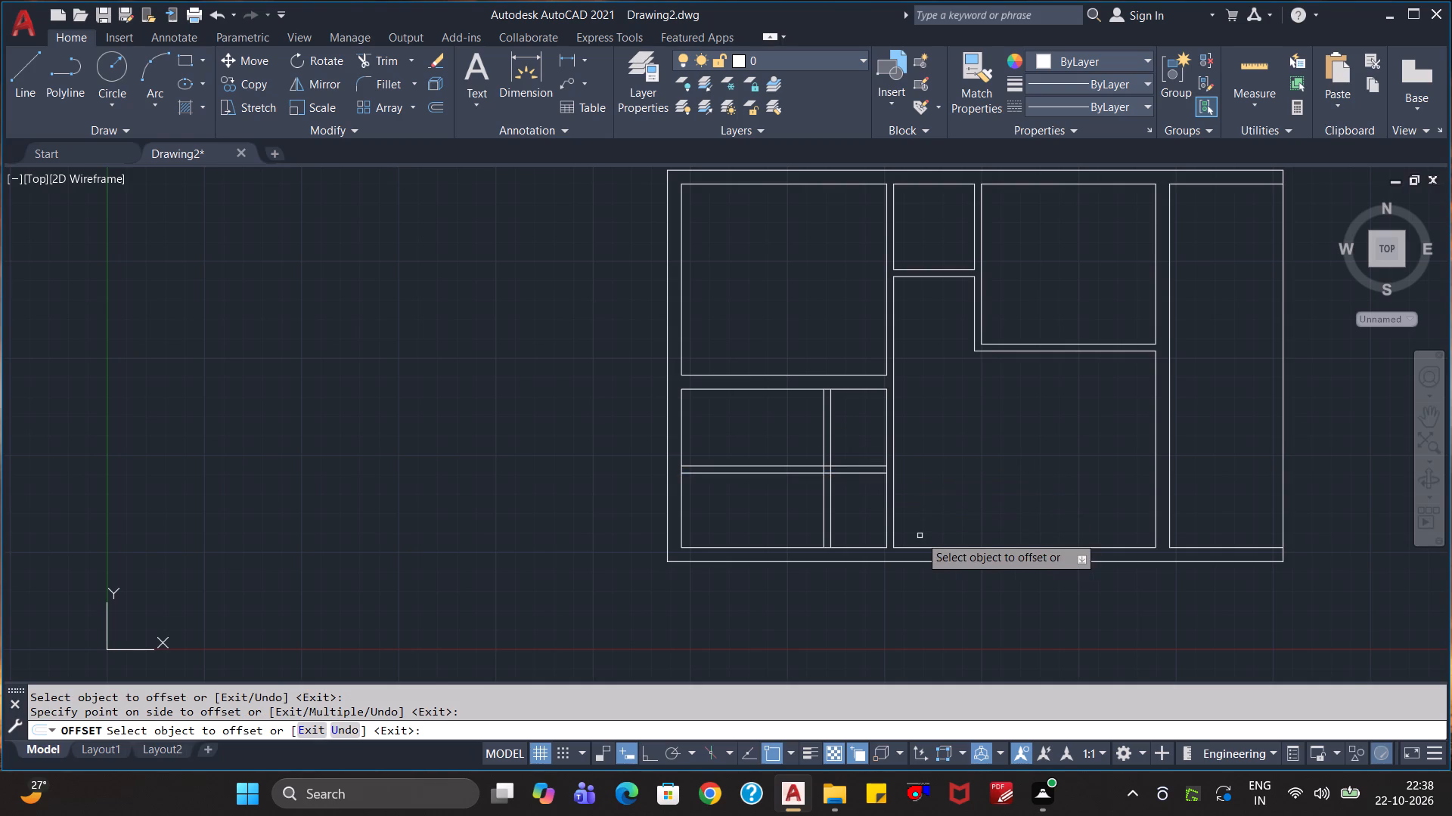
text(tr)
key(Escape)
key(Escape)
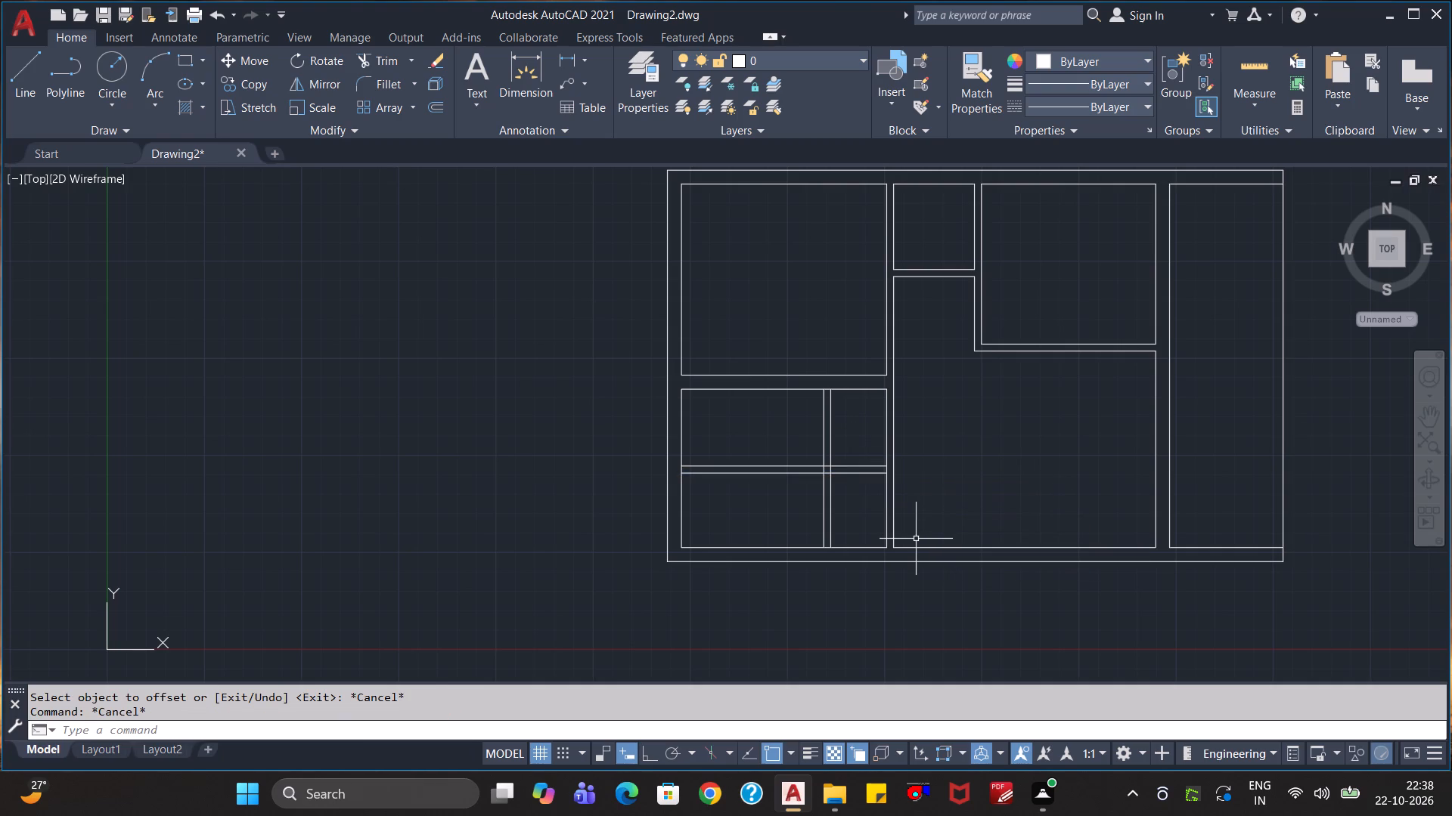
Trim the new partition lines running above and left of the small corner room in the lower-left room.
text(tr)
key(Return)
click(844, 433)
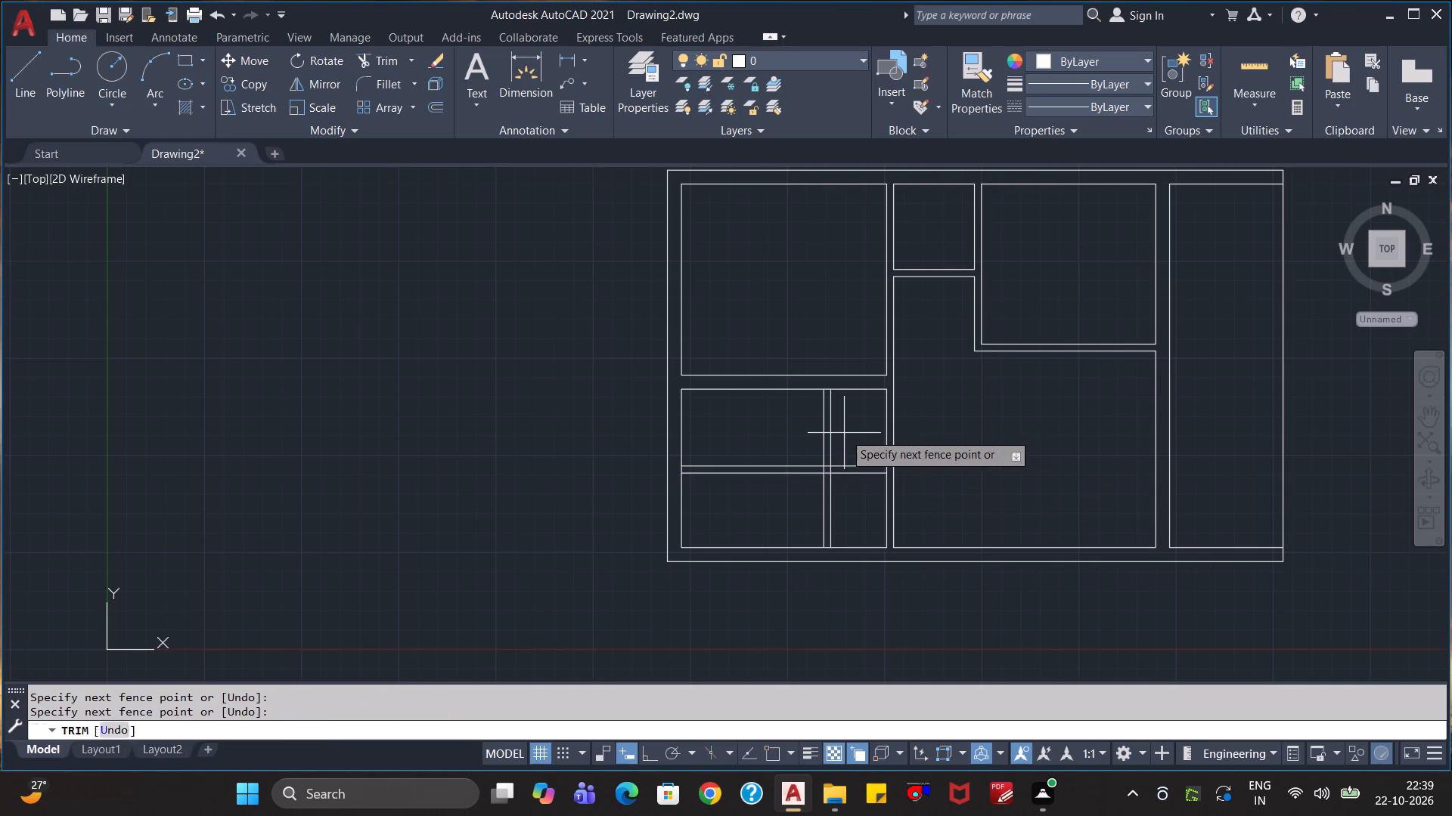
click(796, 468)
click(797, 463)
click(798, 485)
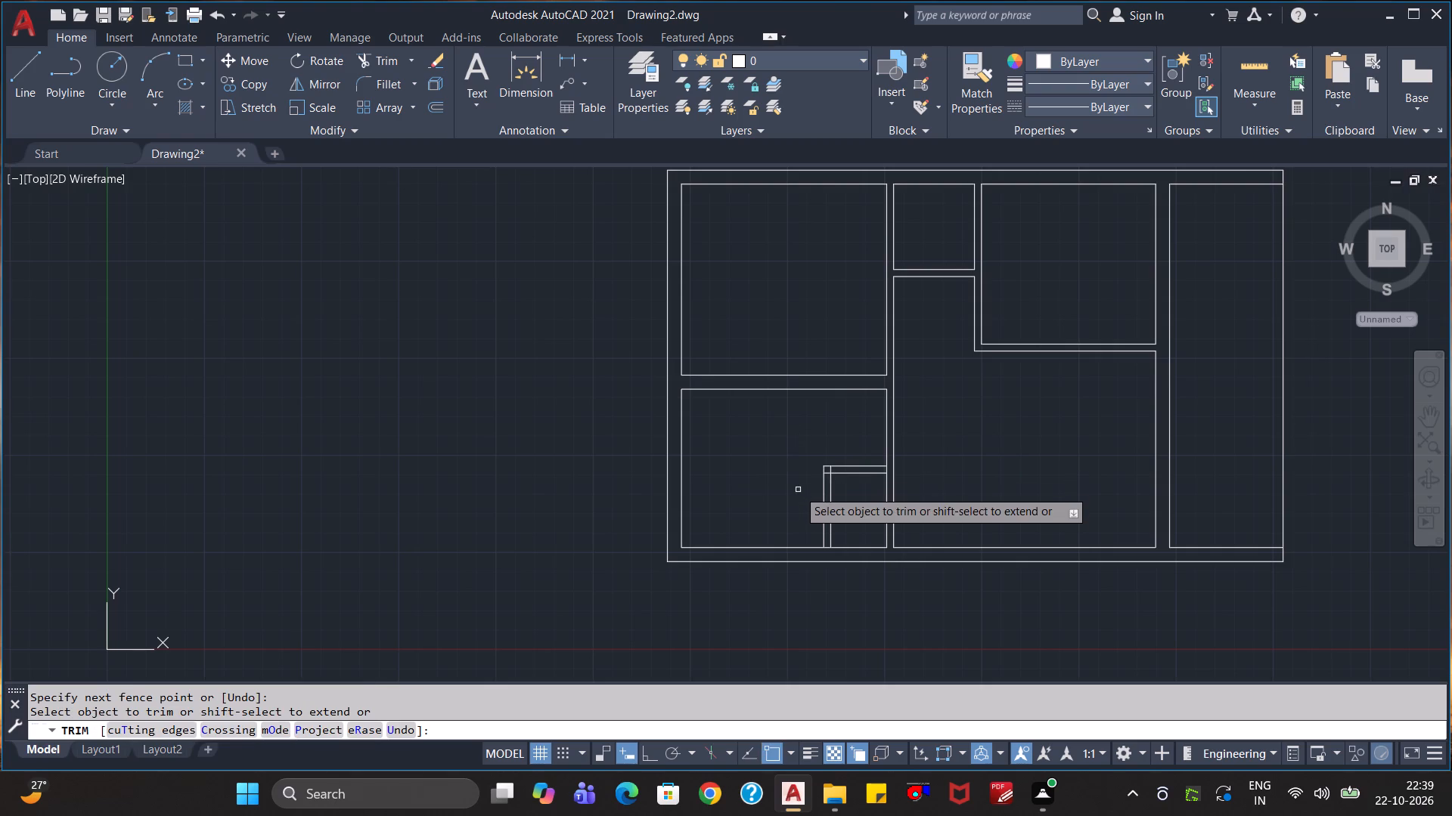
Trim the overlapping inner line ends where the small room's two partitions meet at its upper-left corner.
scroll(839, 483, up, 4)
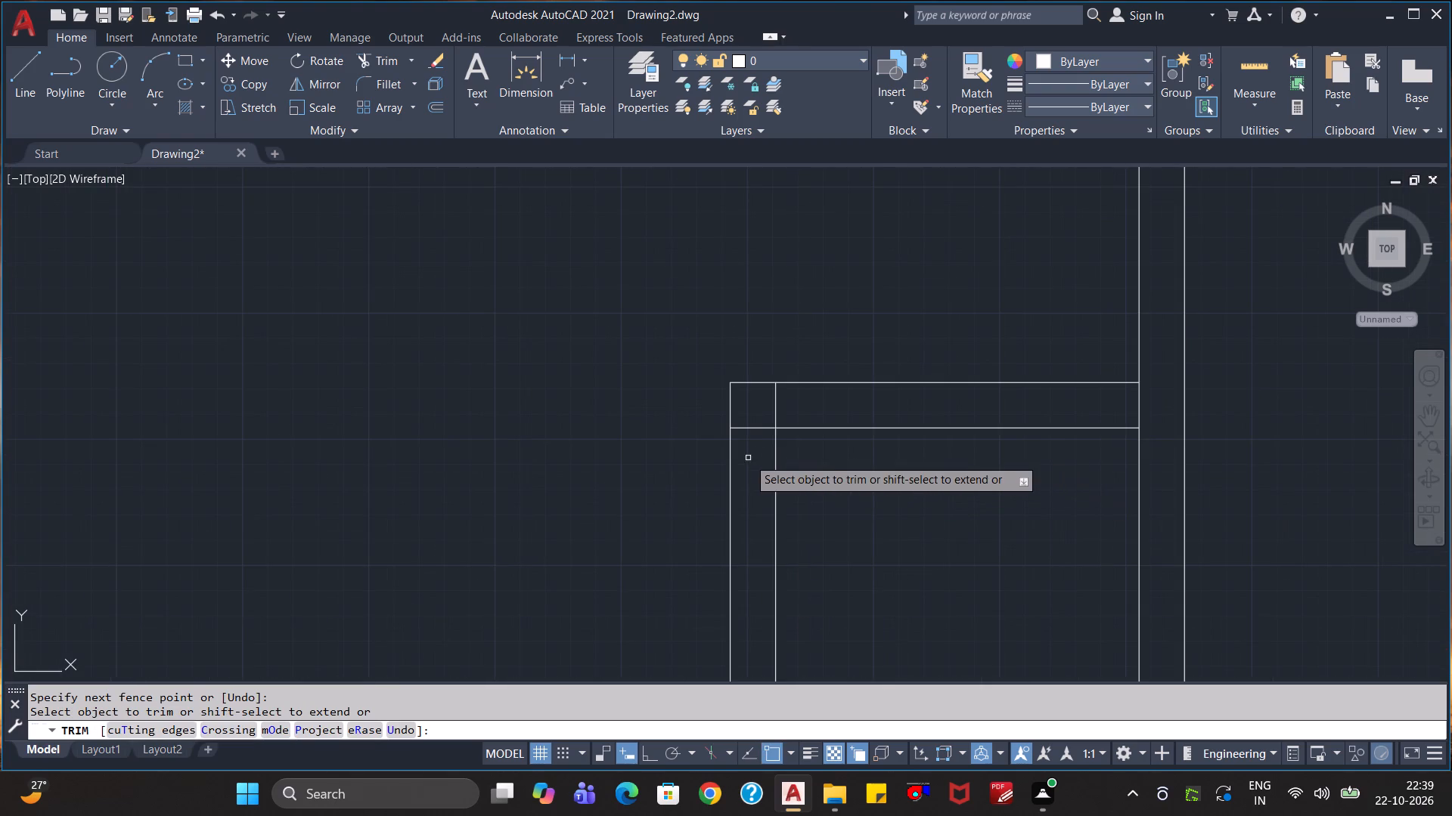
drag(748, 458, 795, 413)
scroll(830, 438, down, 2)
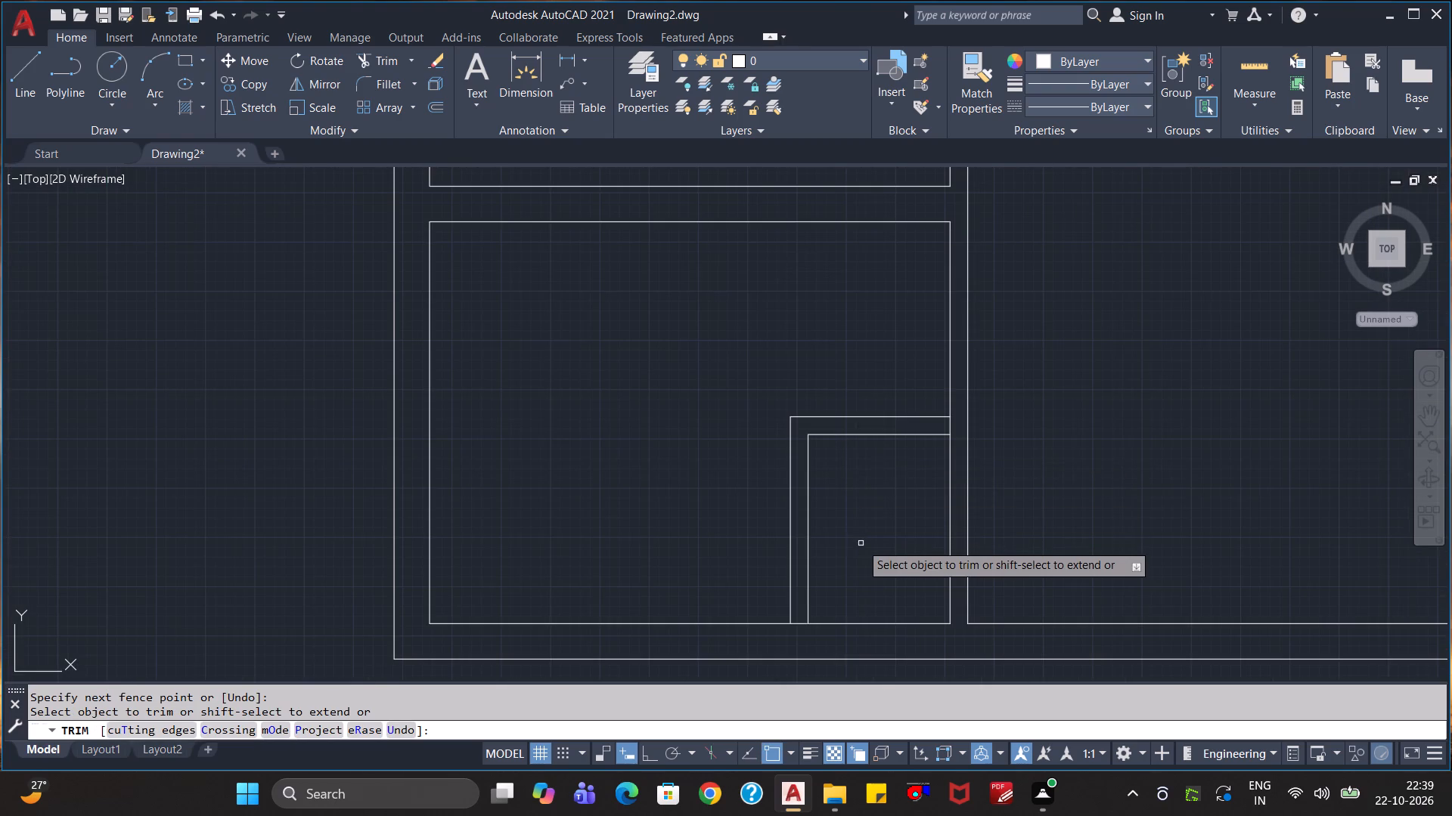
key(Escape)
key(Escape)
key(Escape)
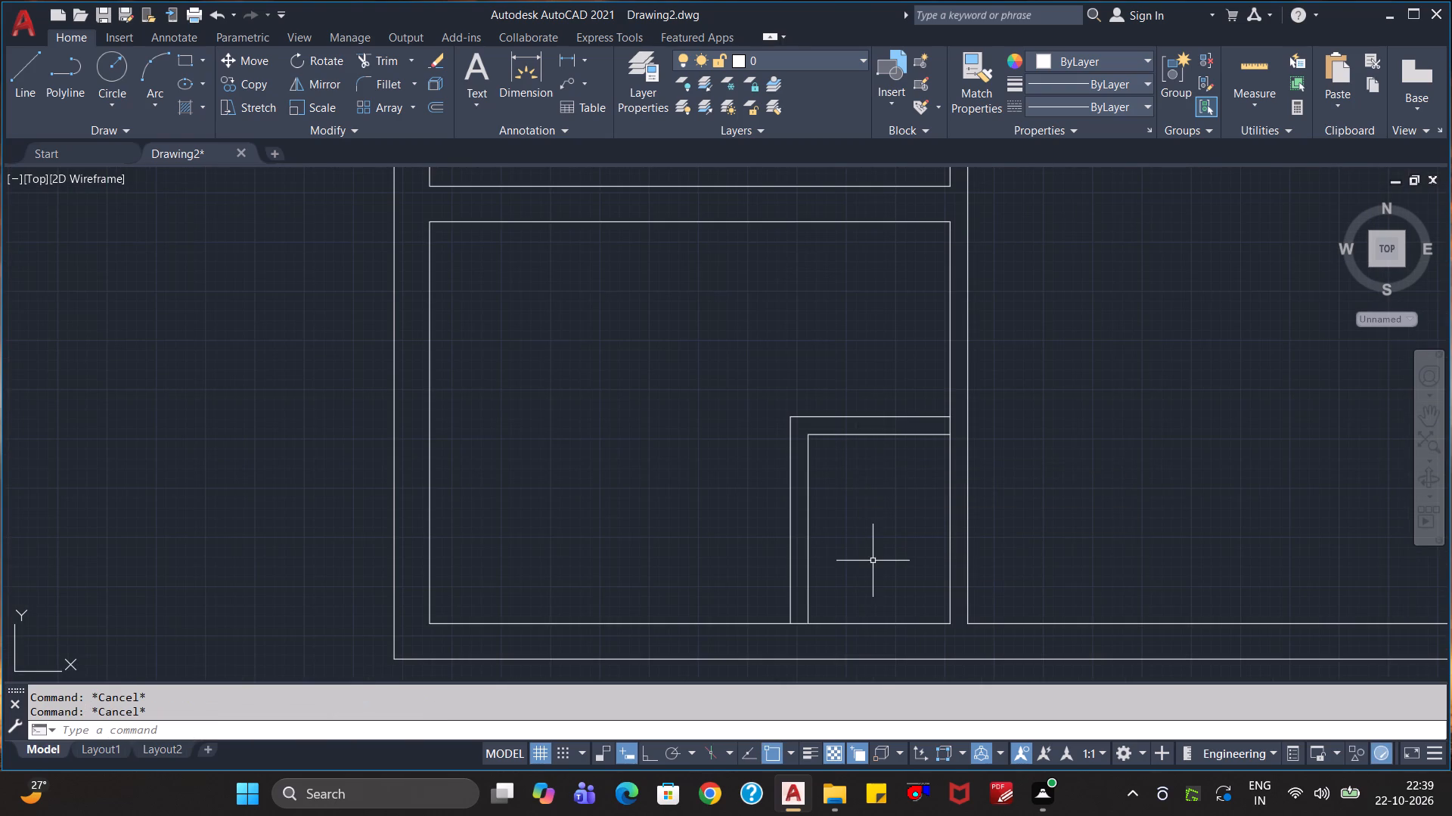
Trim the lower-left room's right wall line between the two lines of the small room's horizontal partition.
scroll(905, 598, down, 1)
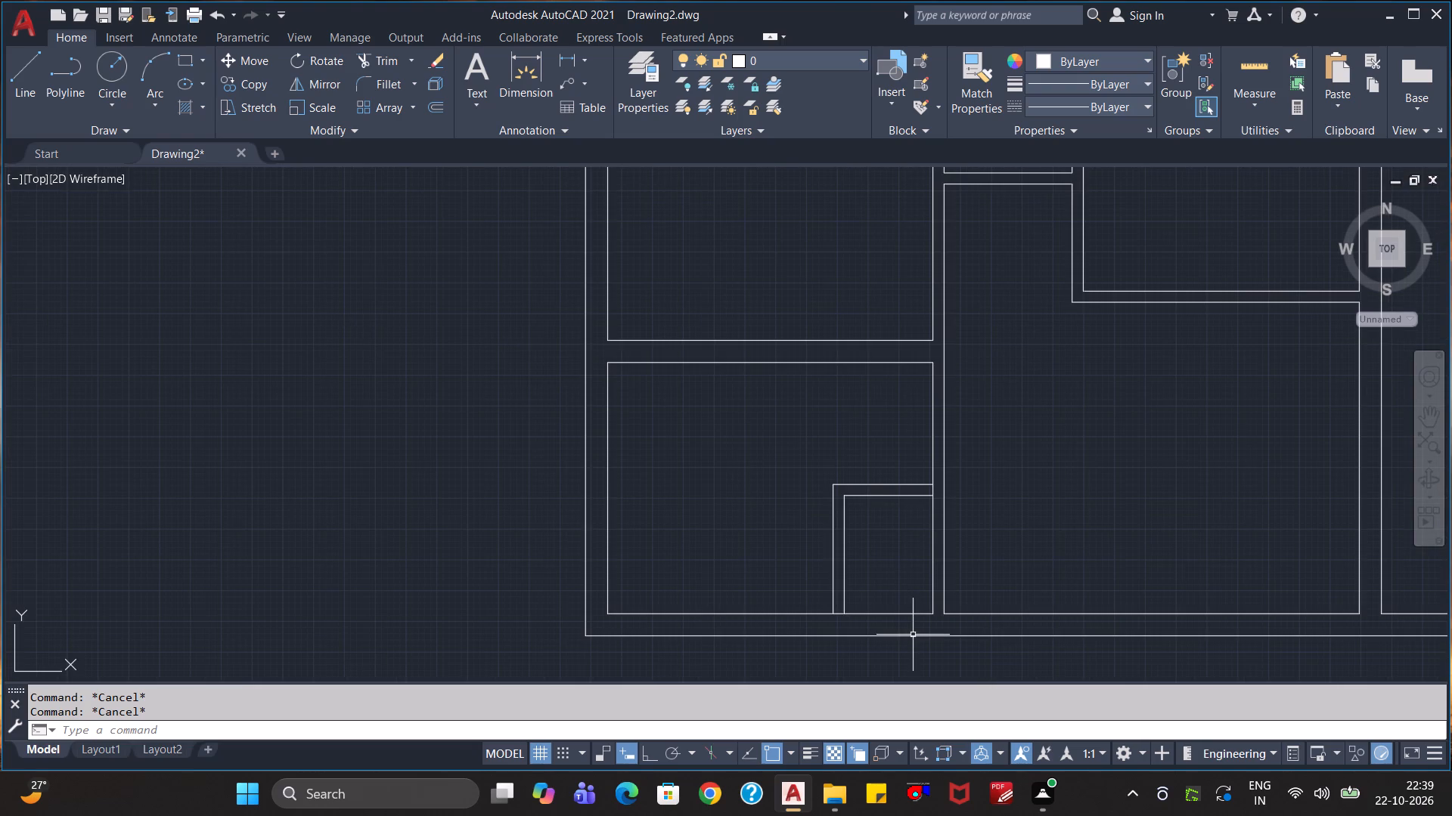
scroll(906, 631, up, 1)
text(re)
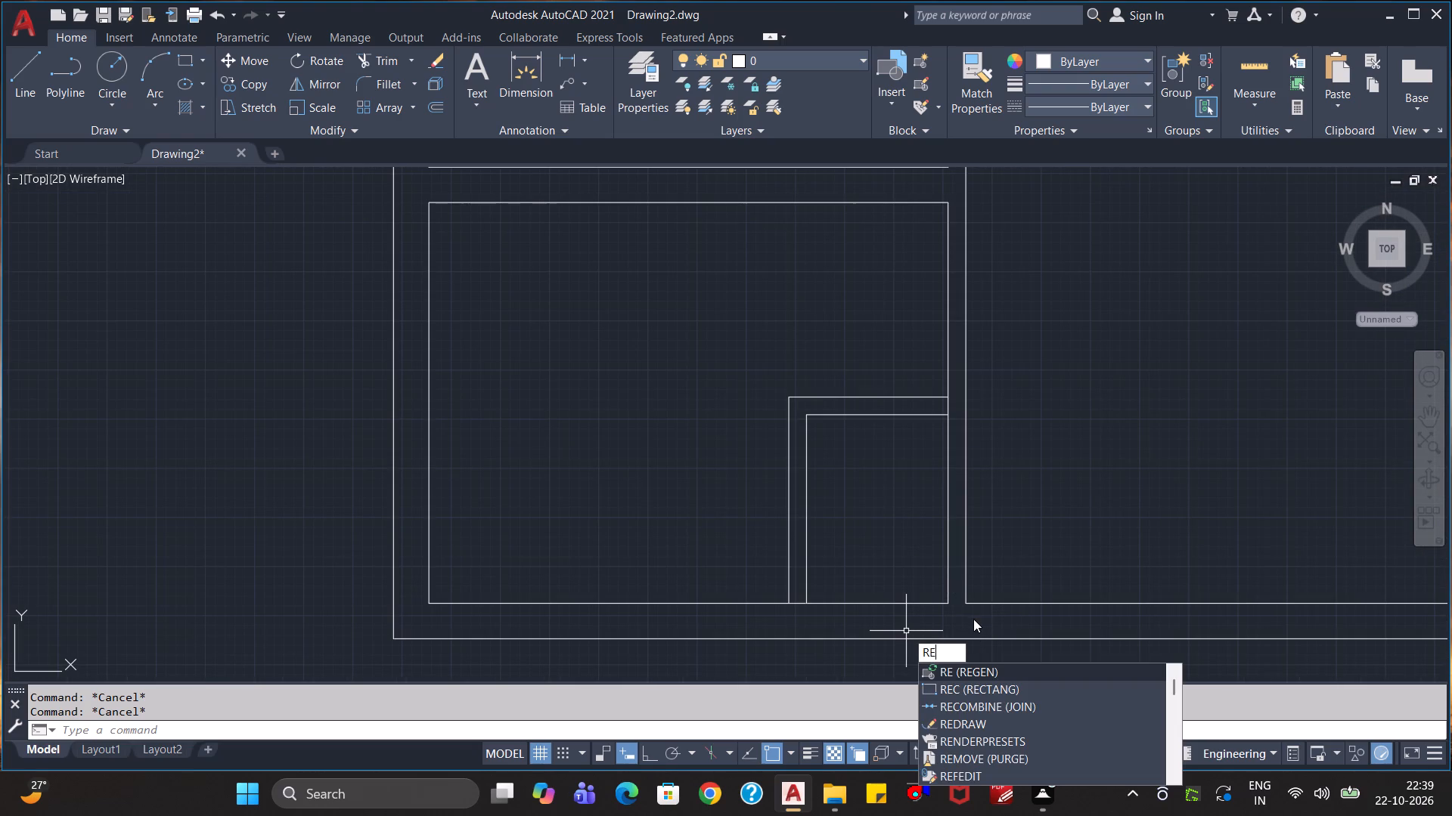
key(Escape)
key(Escape)
text(tr)
key(Return)
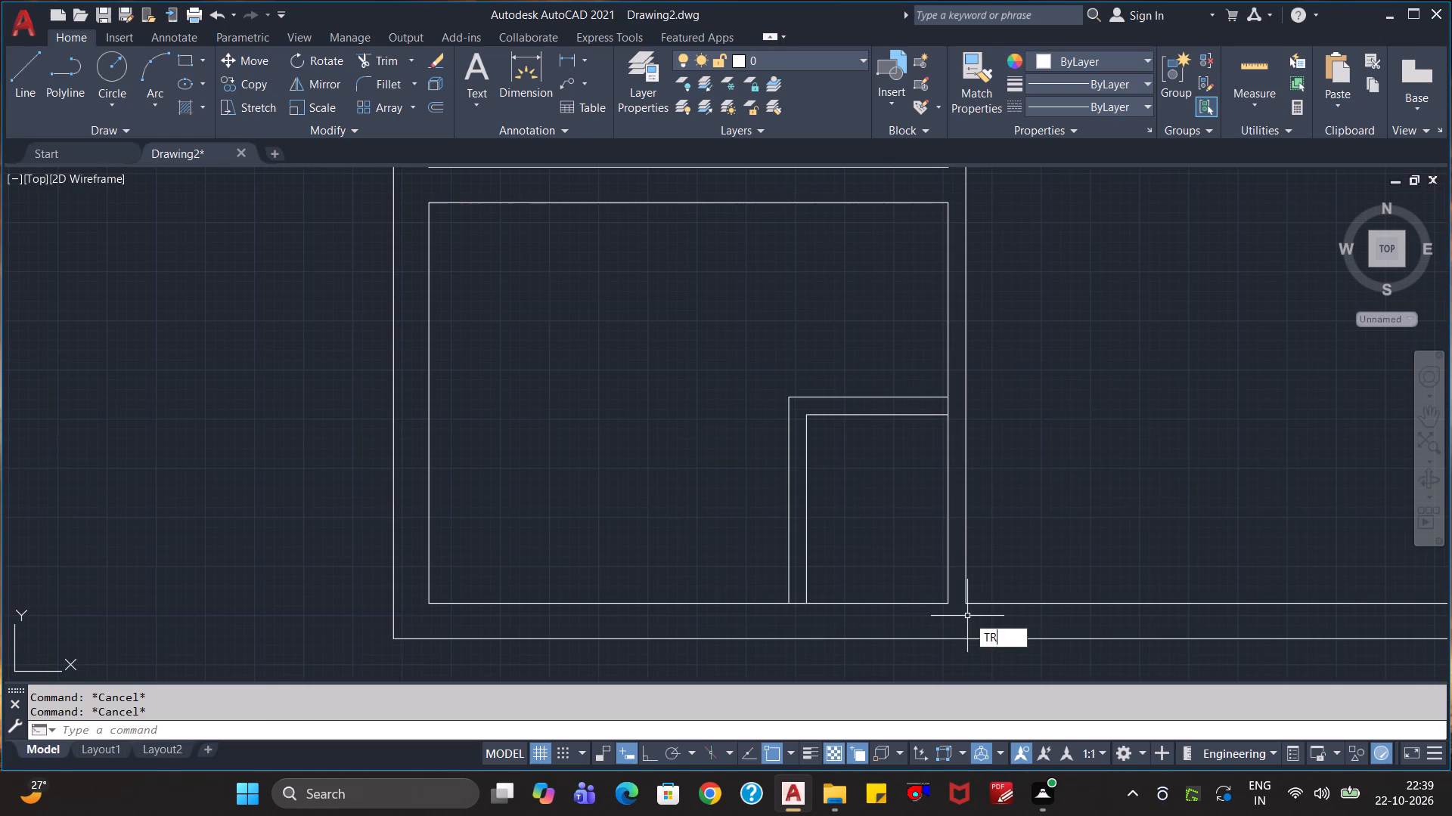
scroll(929, 423, up, 1)
click(946, 399)
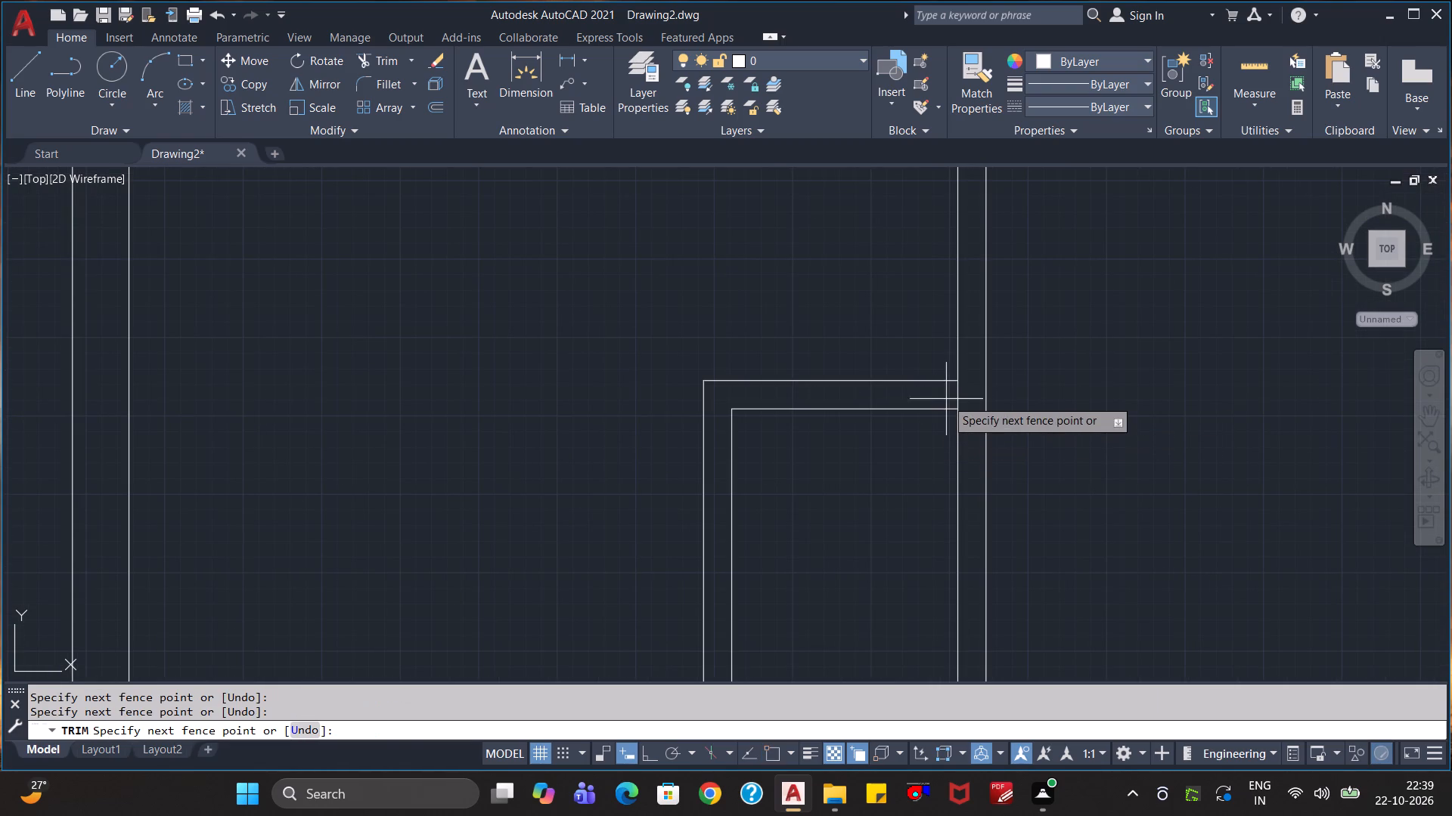
click(966, 398)
Trim the bottom wall's inner line between the two lines of the small room's vertical partition.
scroll(852, 583, down, 2)
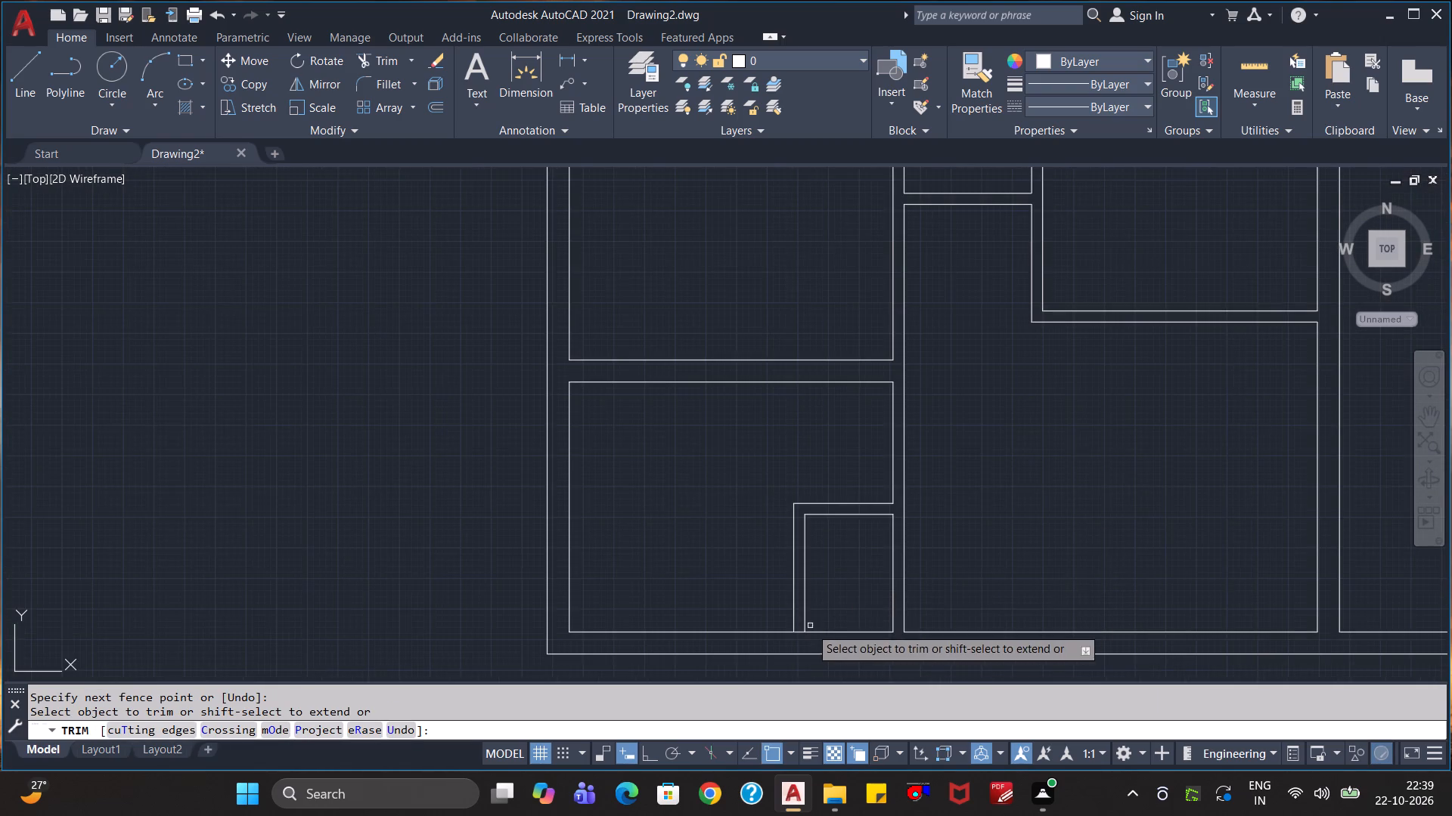
scroll(805, 649, up, 2)
click(787, 617)
click(786, 592)
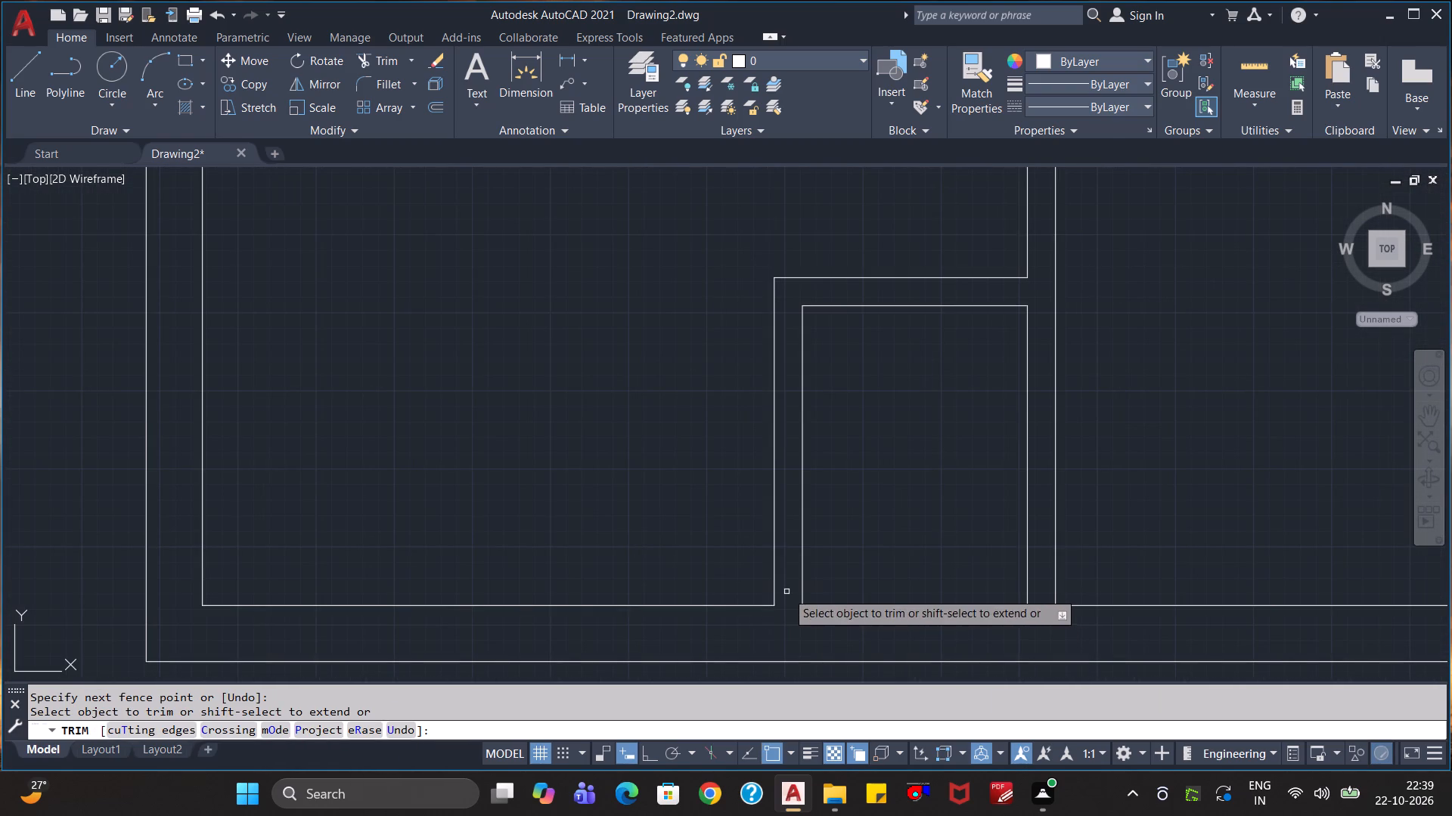
scroll(790, 591, down, 1)
middle_drag(656, 527, 788, 574)
scroll(802, 534, down, 1)
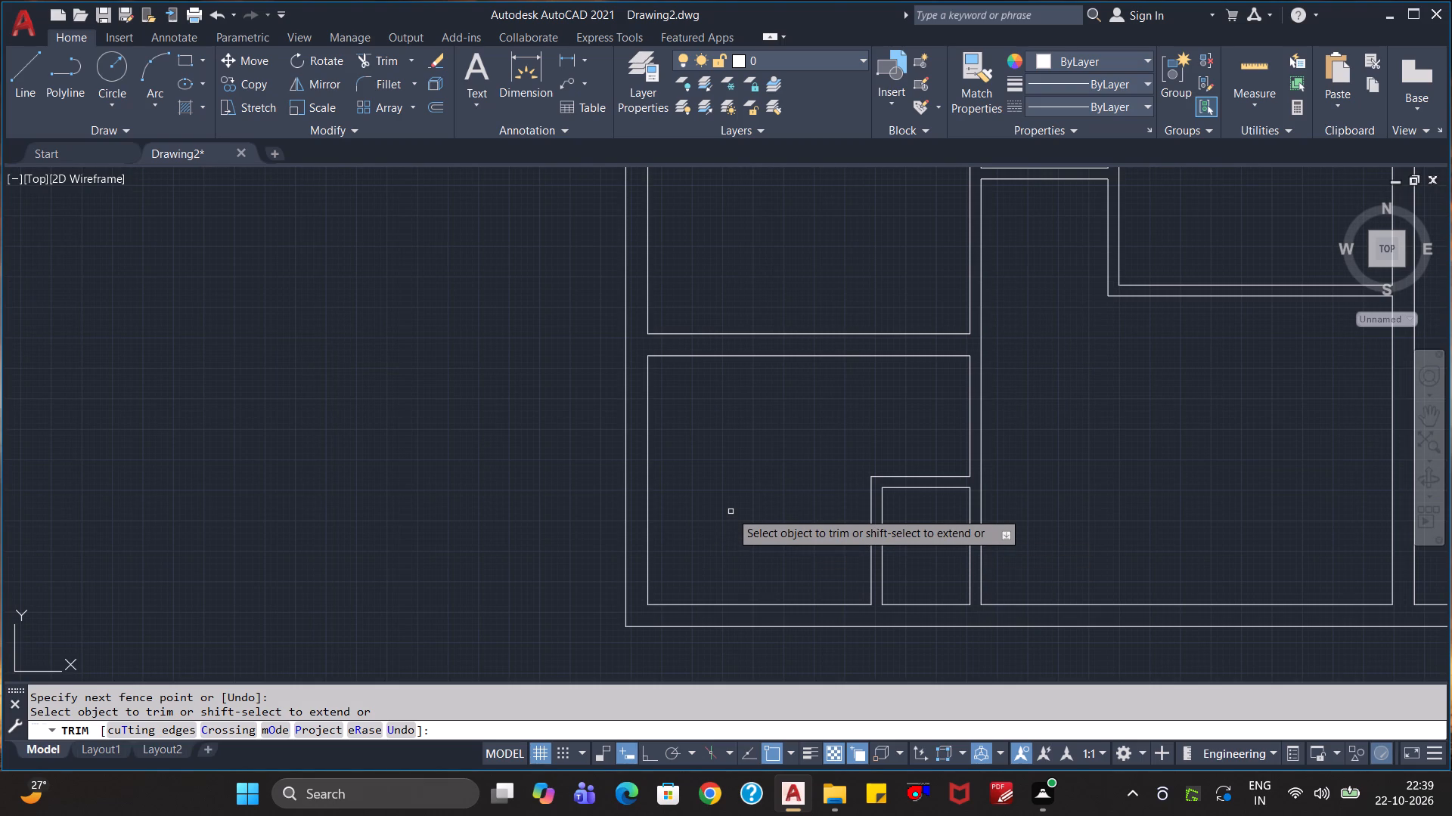
key(Escape)
key(Escape)
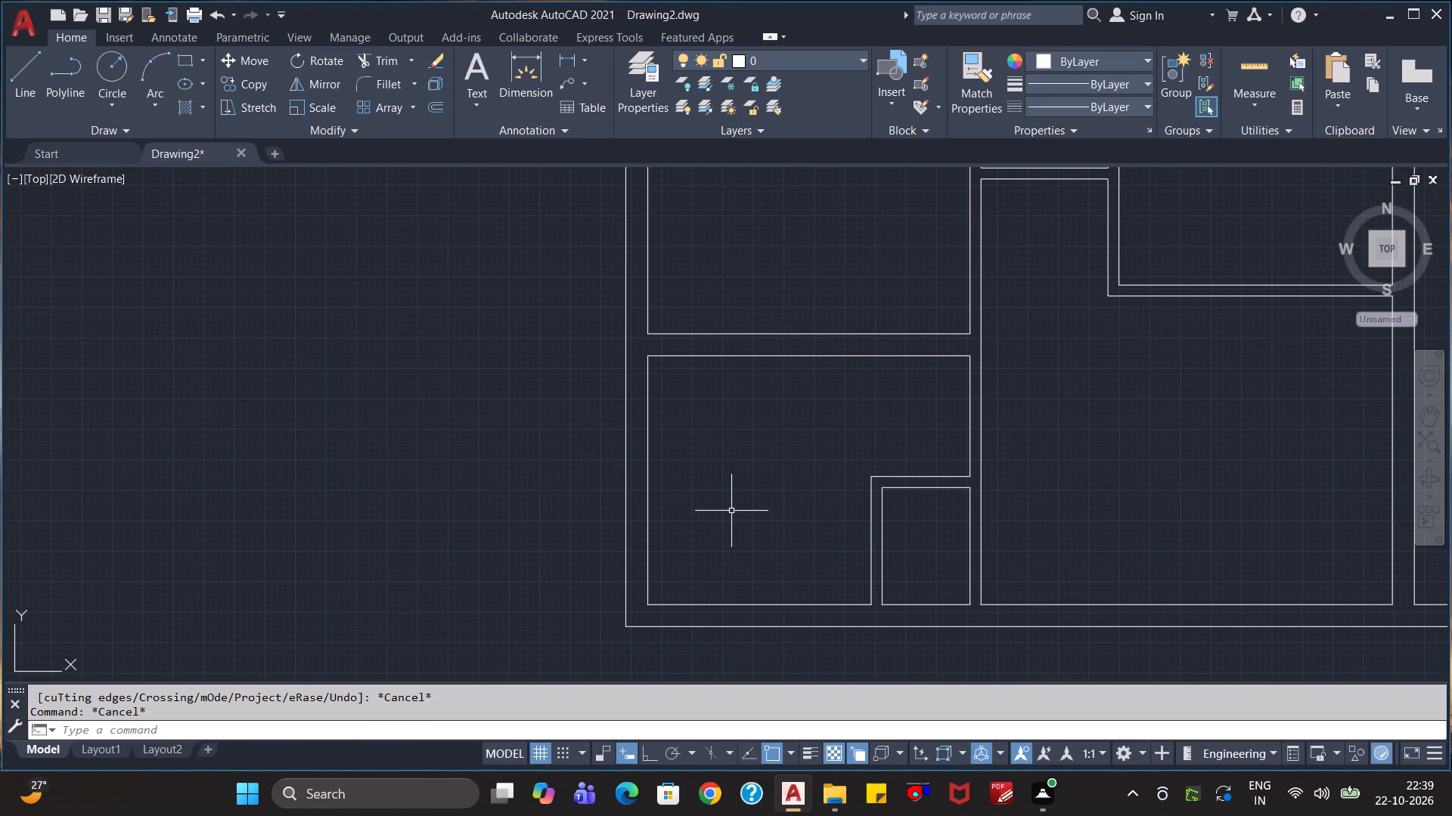
key(Escape)
key(Escape)
Quick-measure the lower-left room's dimensions around the new small corner room.
scroll(731, 510, down, 1)
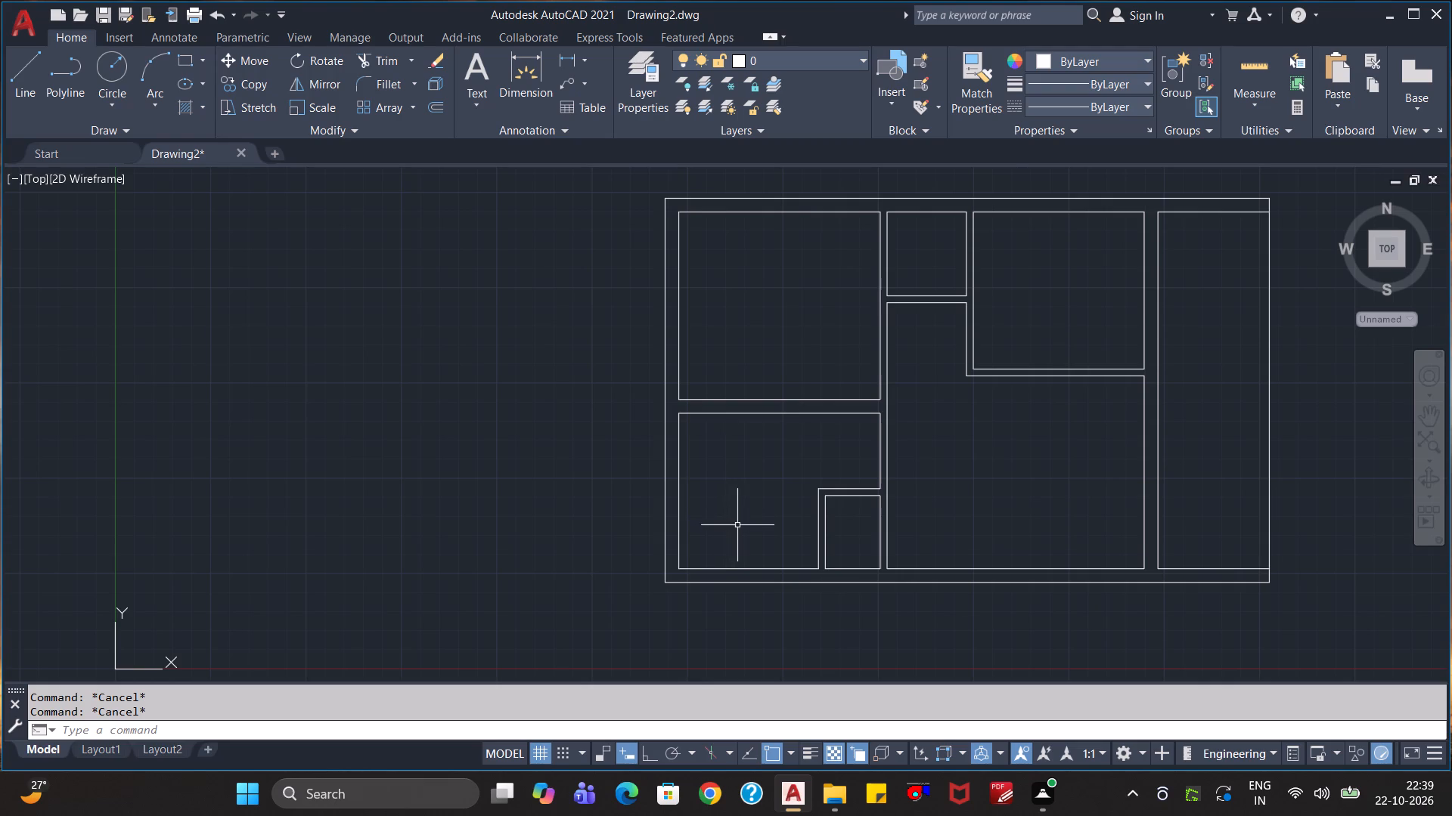
click(1245, 73)
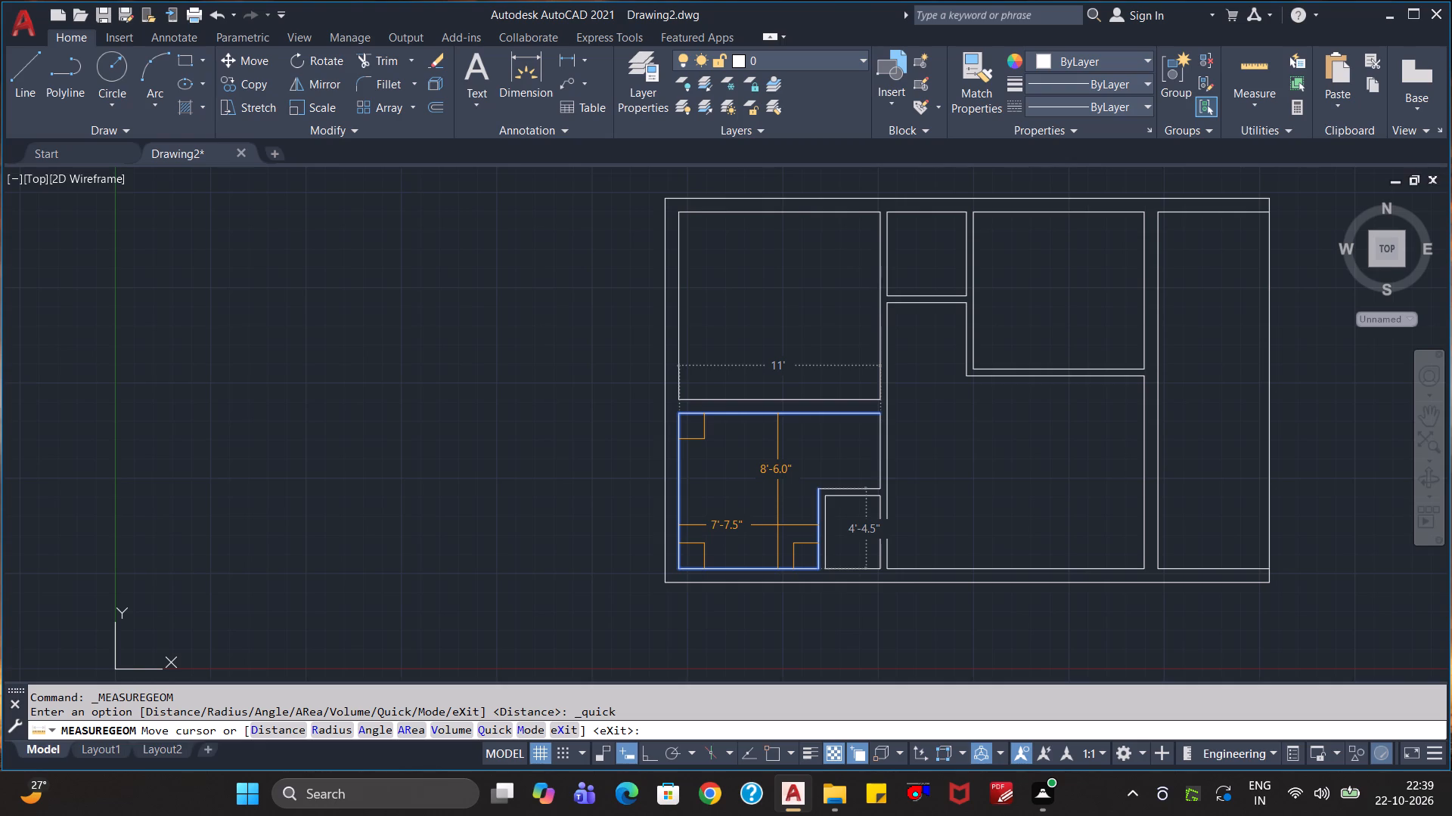
key(Escape)
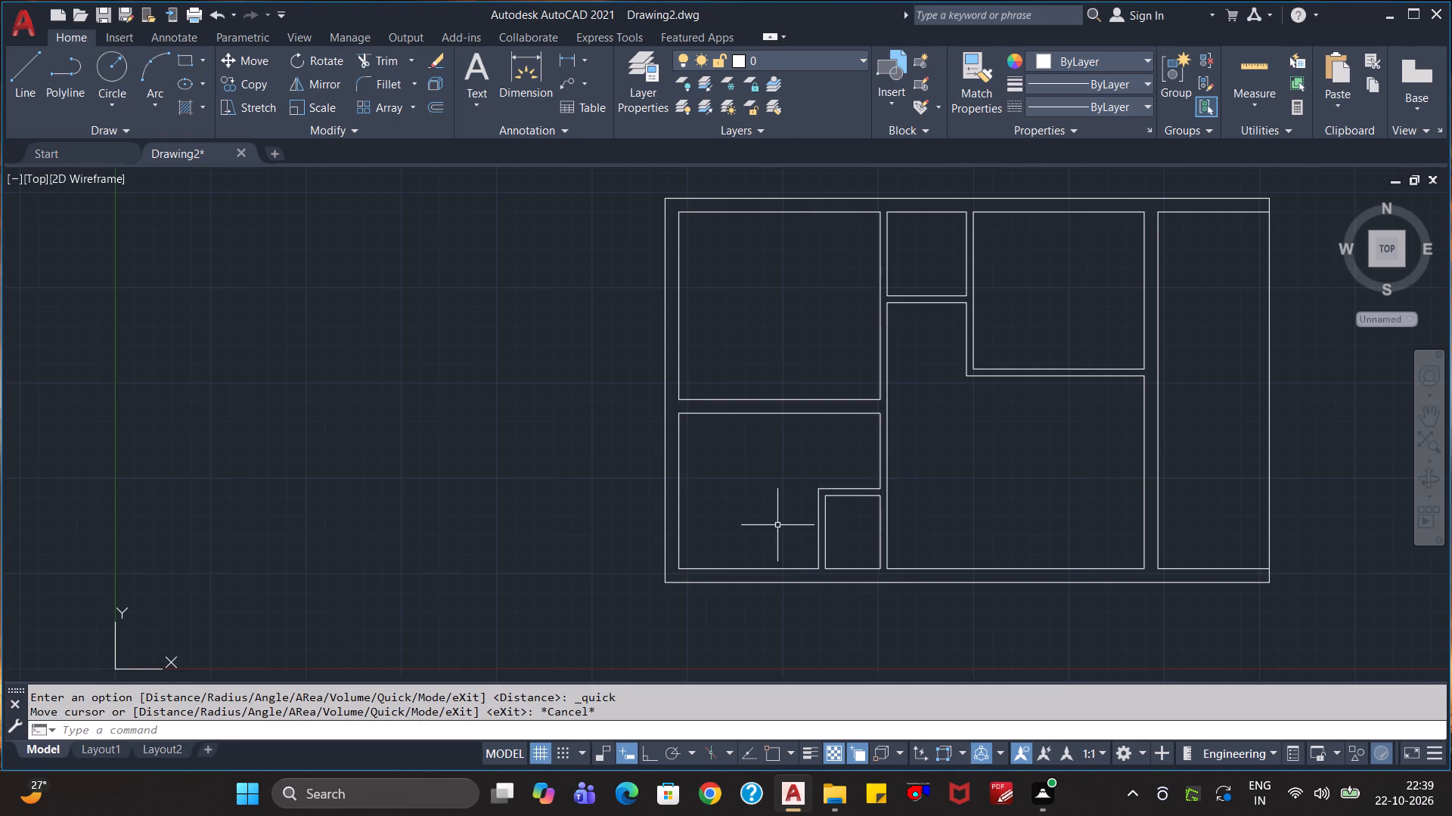
key(Escape)
Extend the lower-left room's top wall line rightward through the central partition to the right vertical partition.
text(ex)
key(Return)
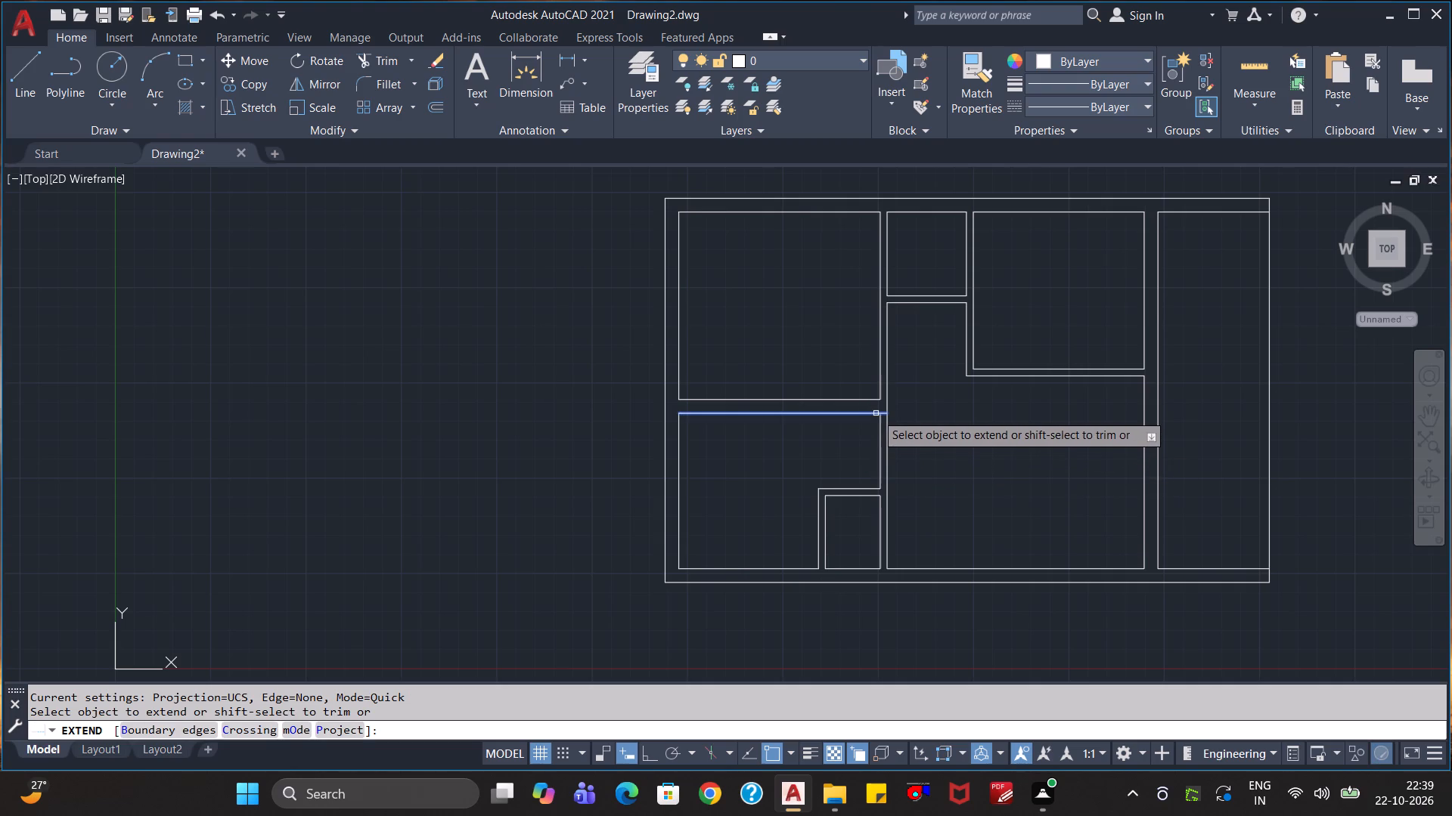
click(873, 413)
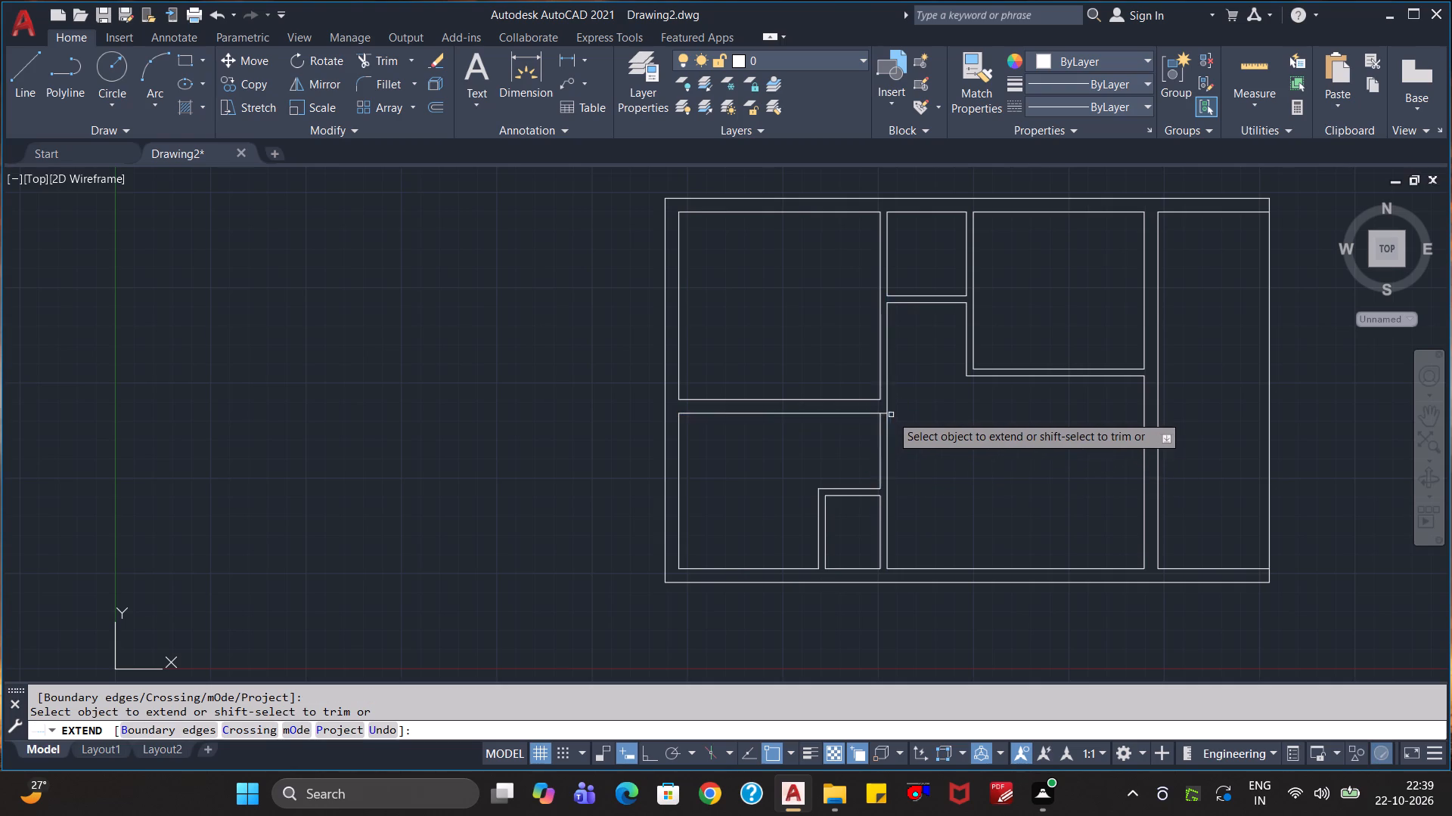
click(876, 413)
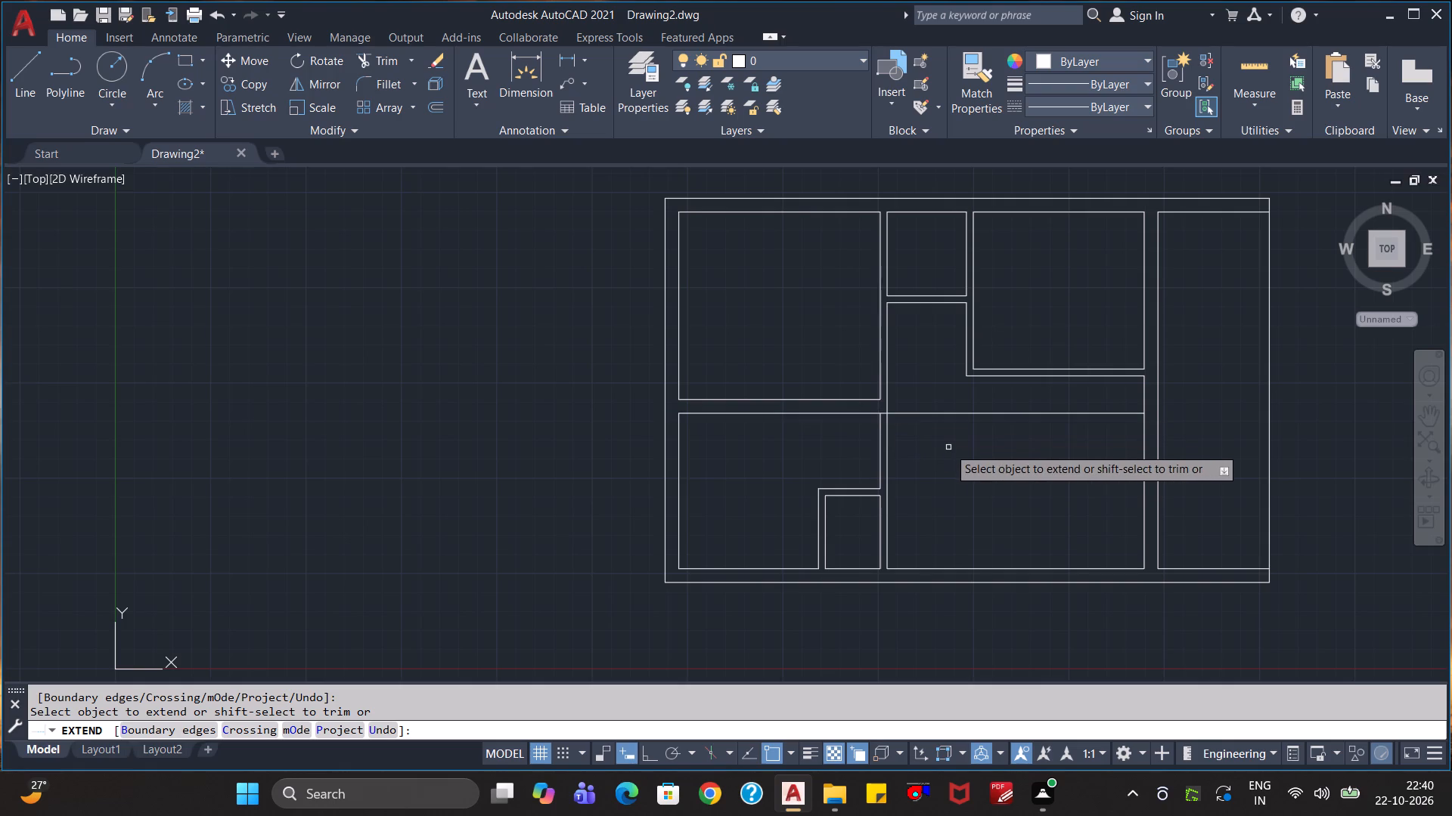
key(Escape)
key(Escape)
key(Escape)
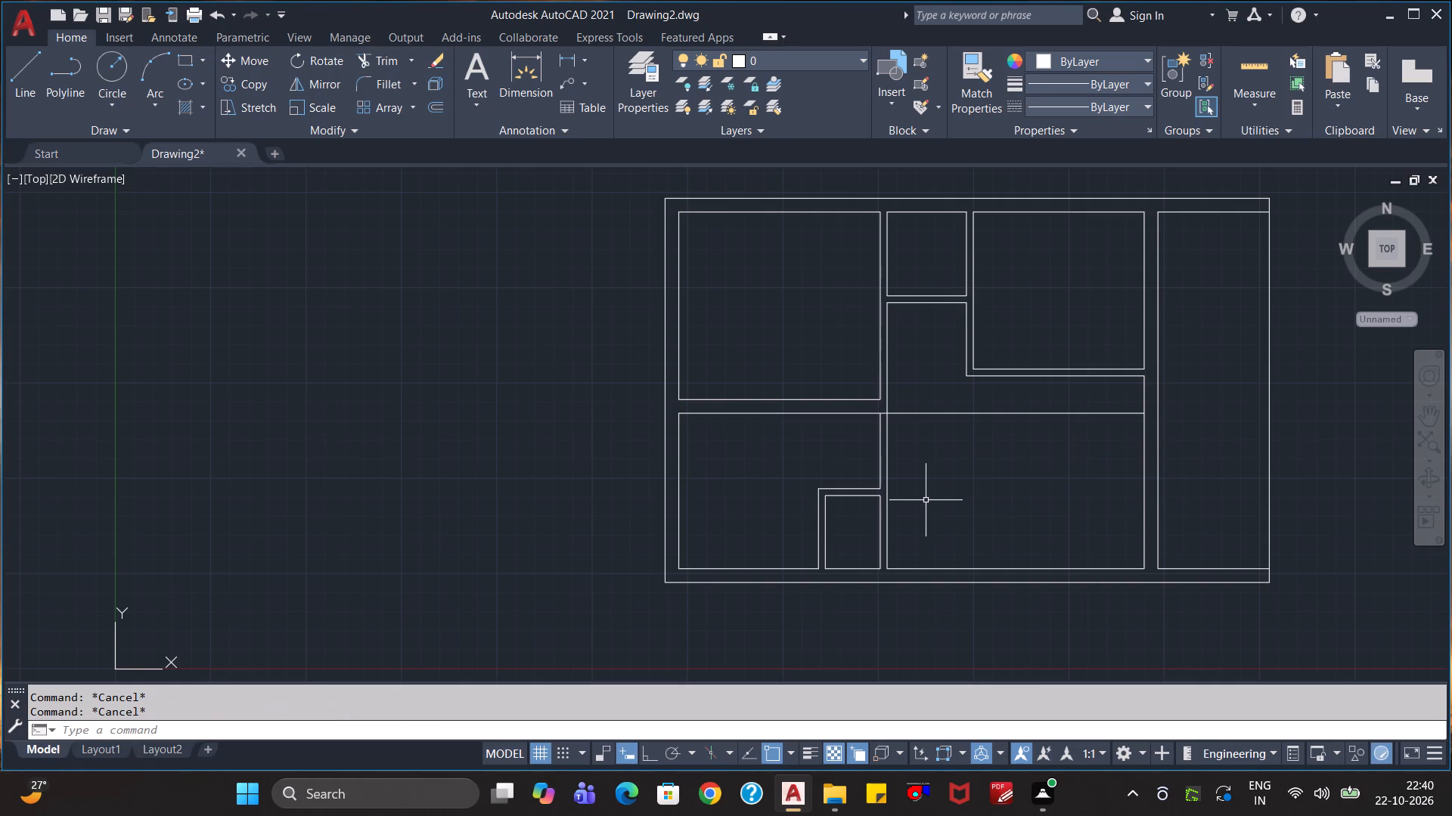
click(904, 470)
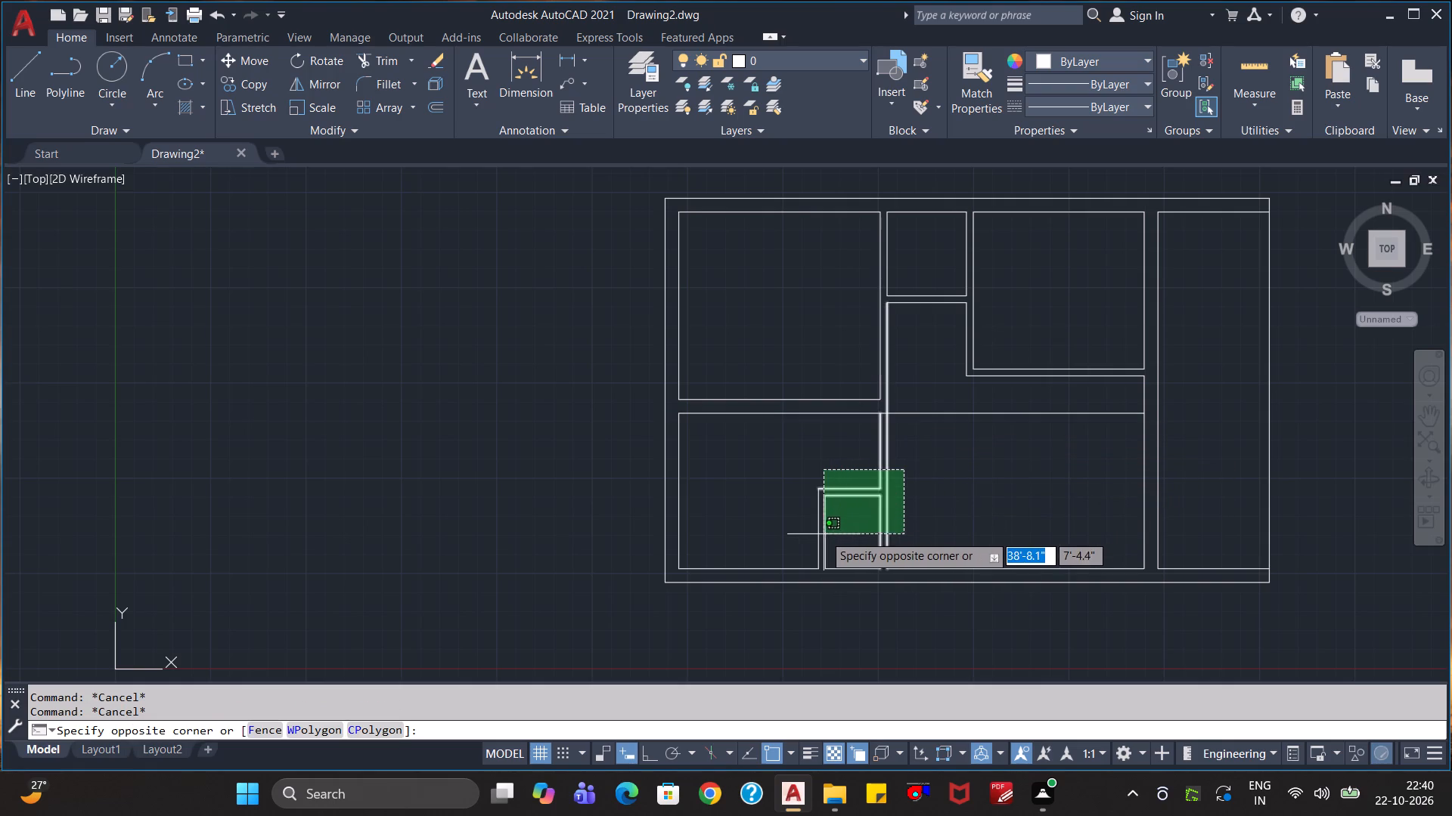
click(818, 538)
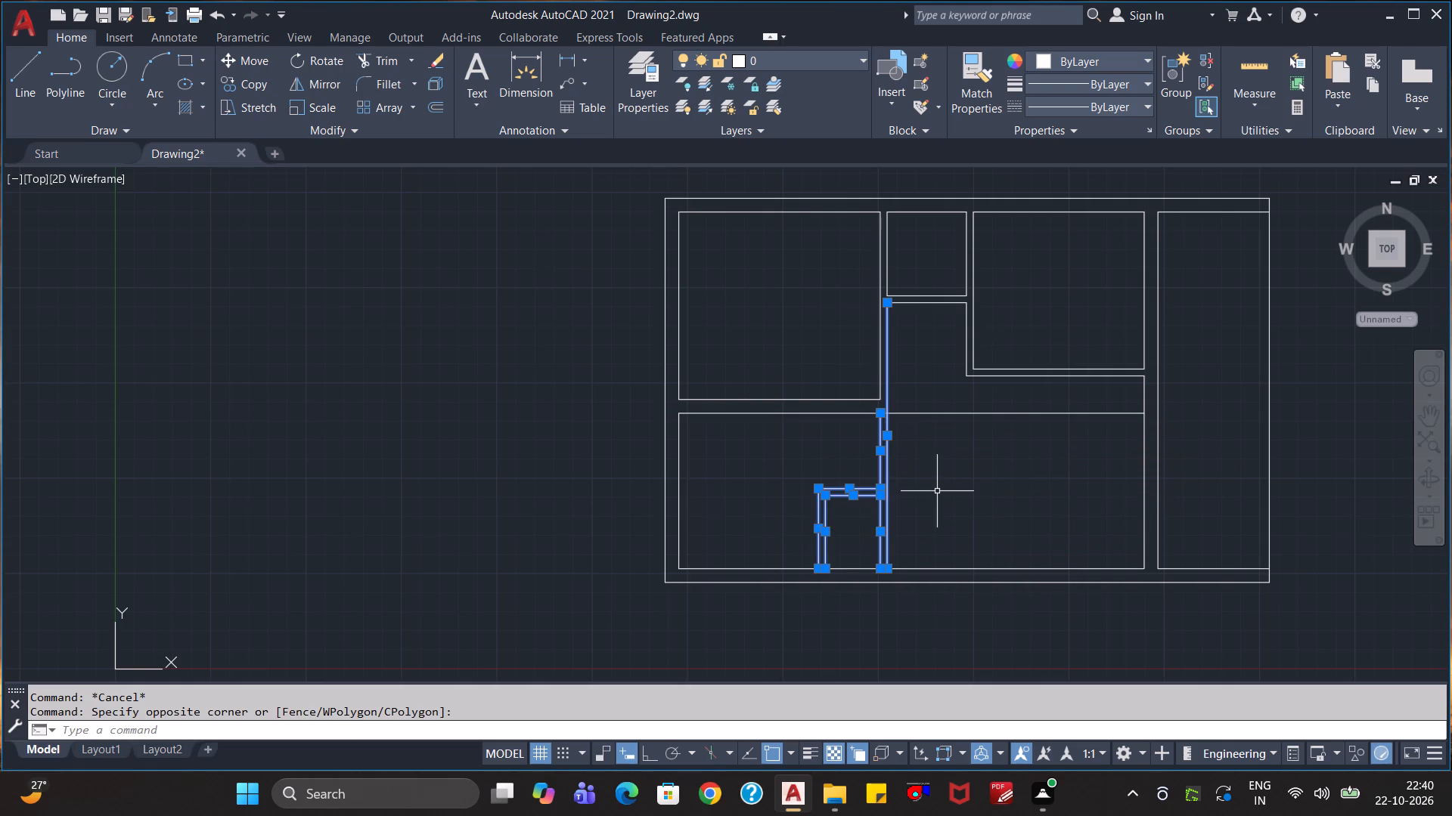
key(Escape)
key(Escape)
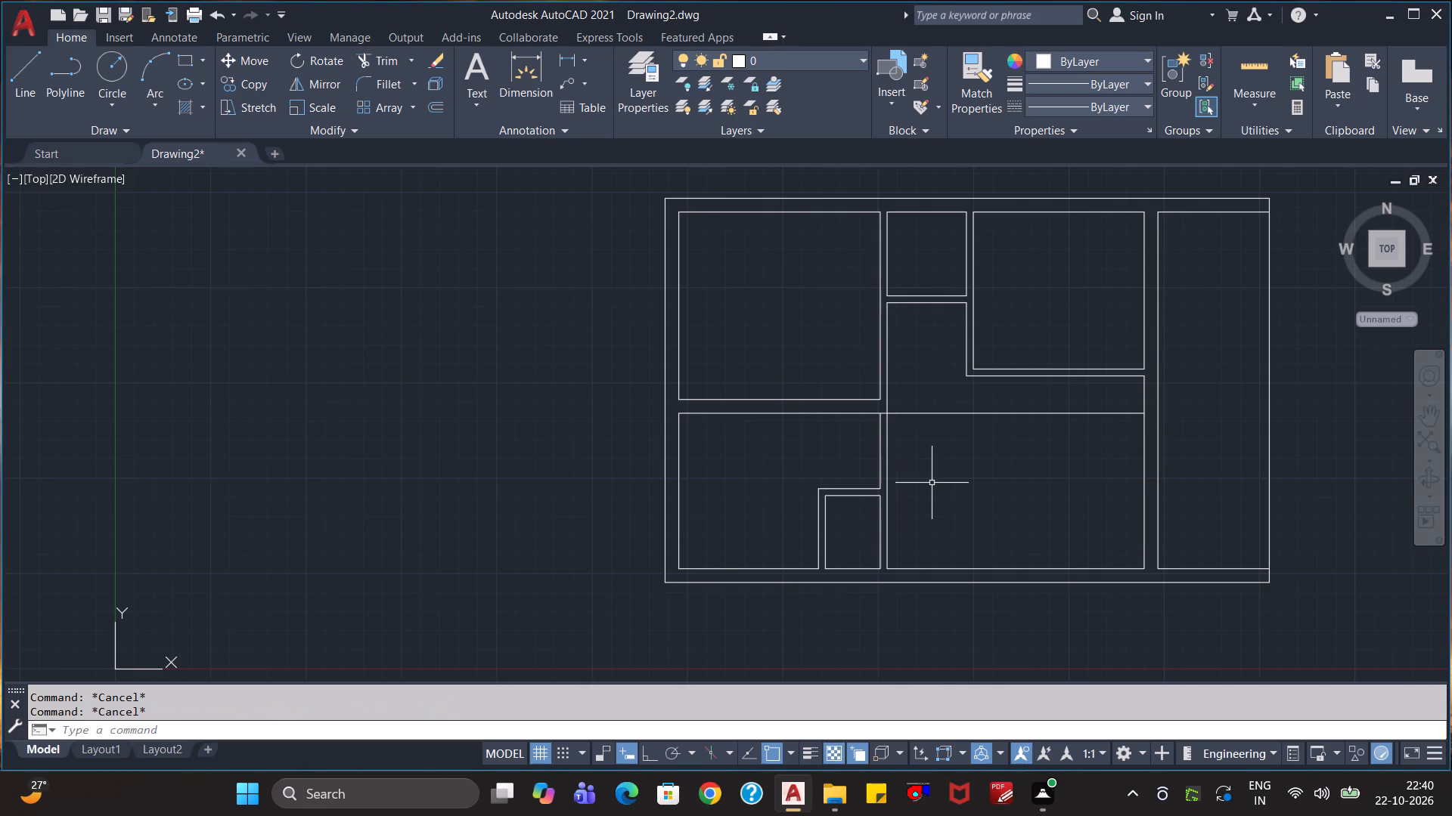
Extend the upper-left room's bottom wall line to the central partition's right line.
text(tr)
key(Return)
scroll(889, 382, up, 2)
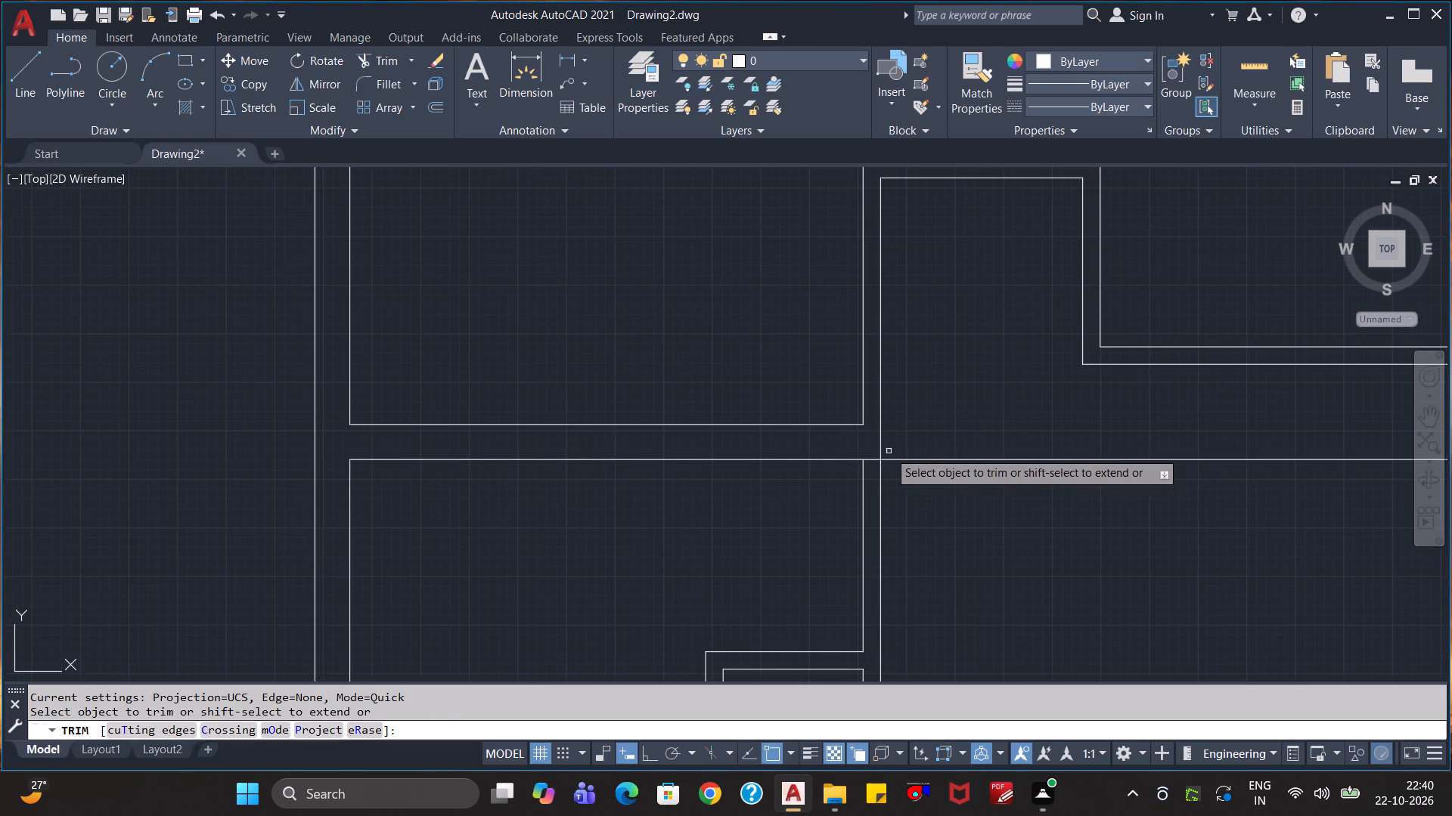
shift+click(852, 424)
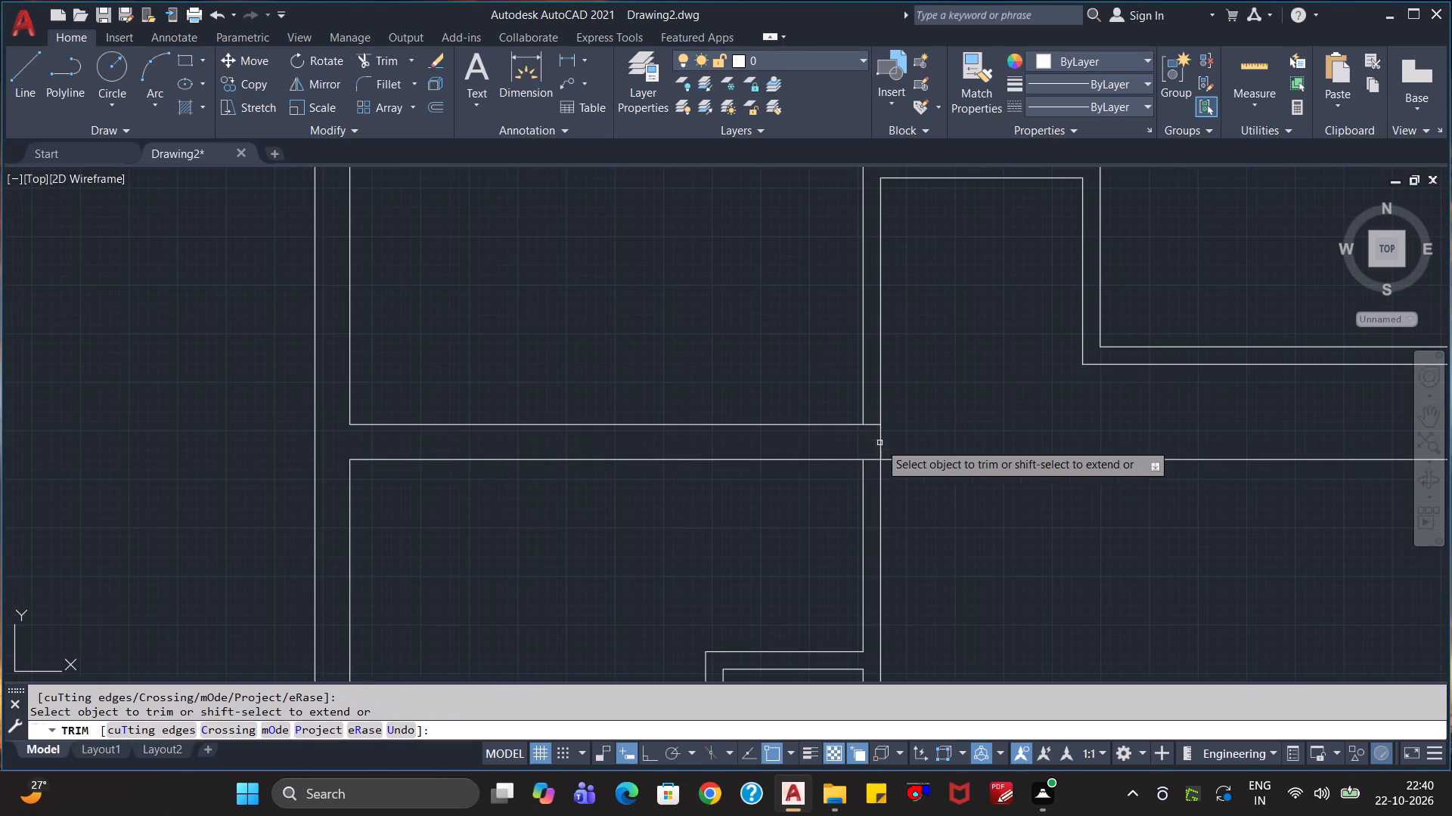
Trim the central partition's right line between the two lines of the horizontal partition below the upper-left room.
click(888, 444)
click(868, 452)
scroll(946, 488, down, 1)
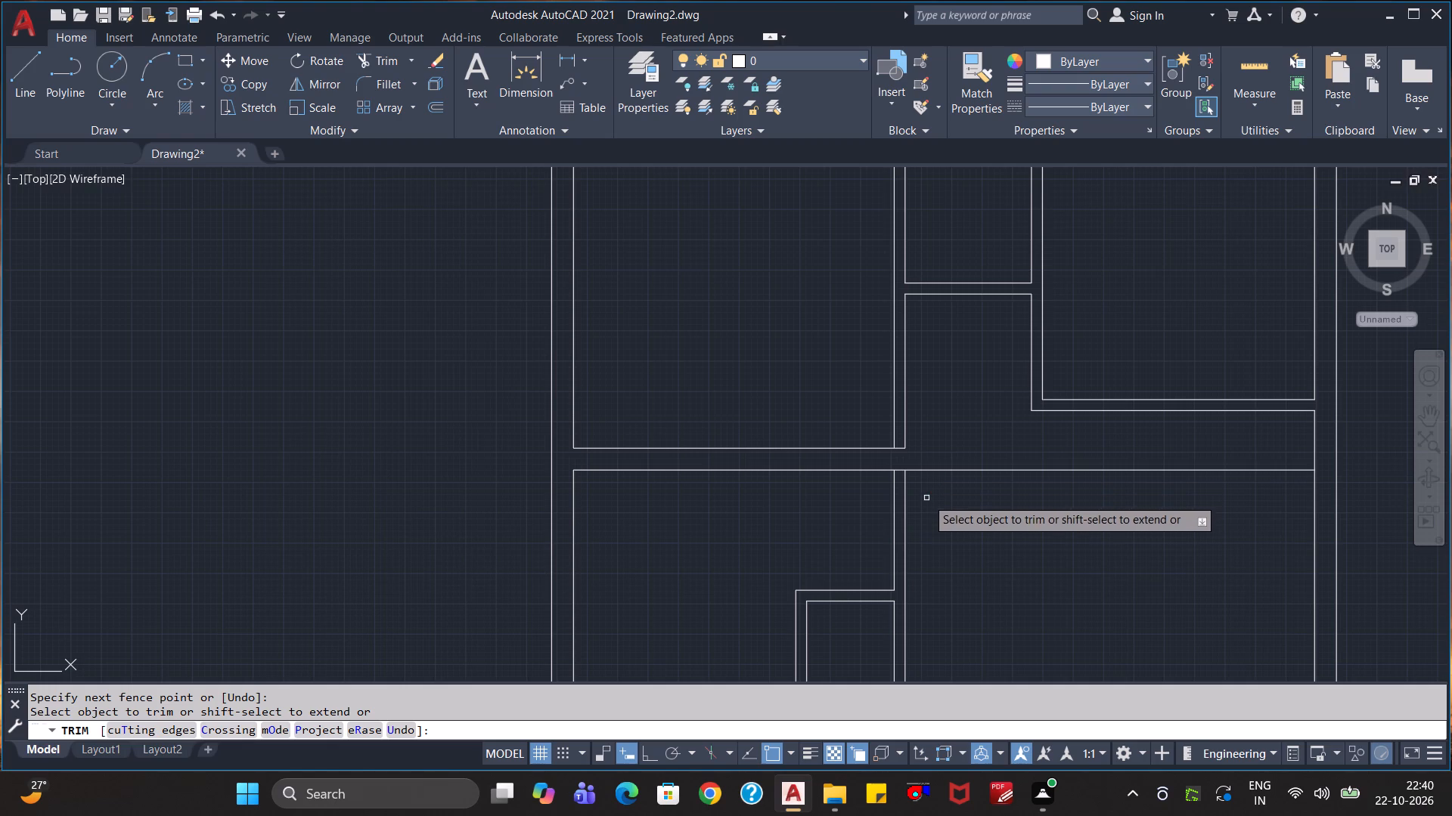
scroll(951, 534, down, 1)
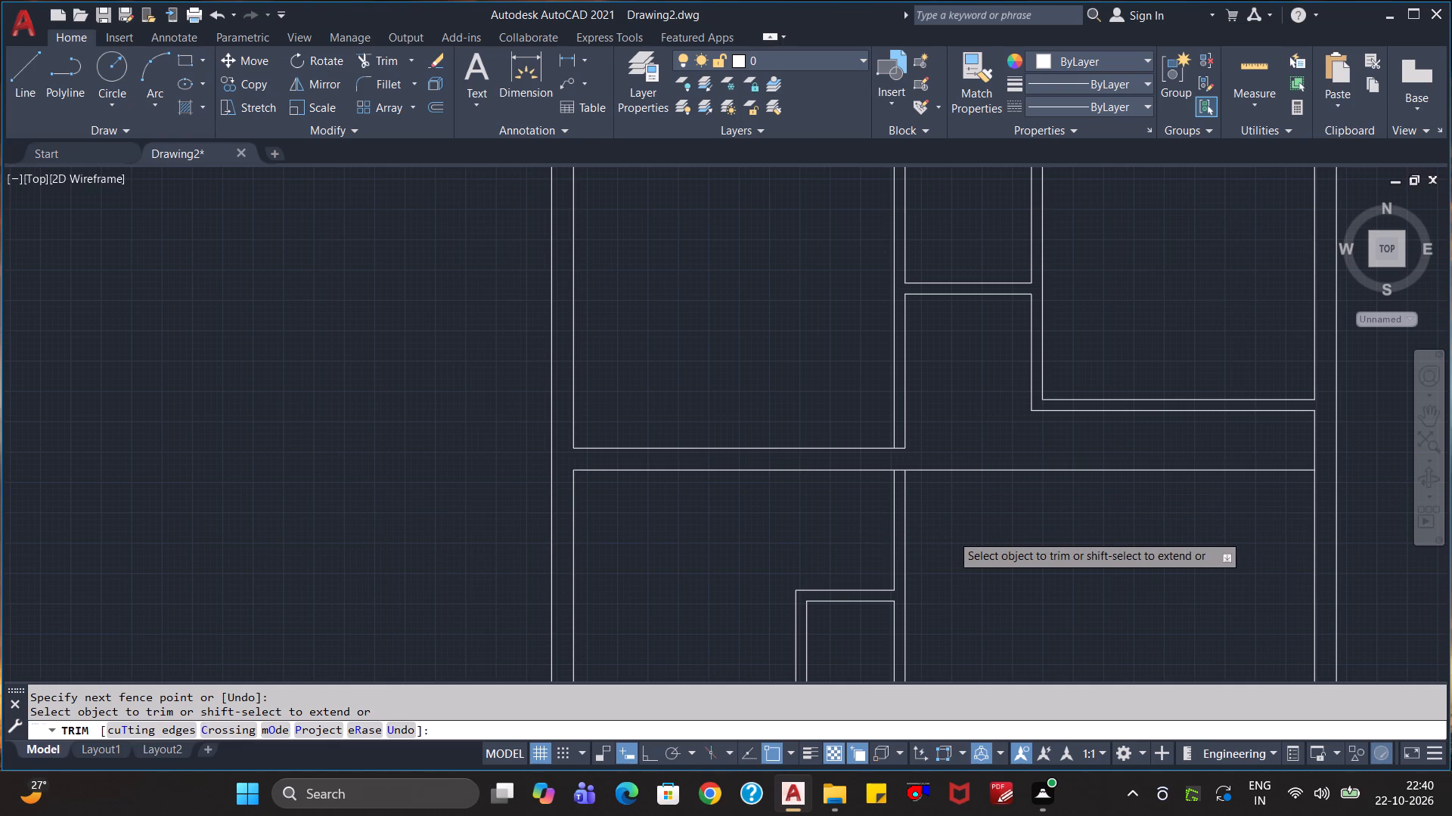
key(Escape)
key(Escape)
Erase the small corner room's partition lines and the lower central partition lines beside it.
click(964, 531)
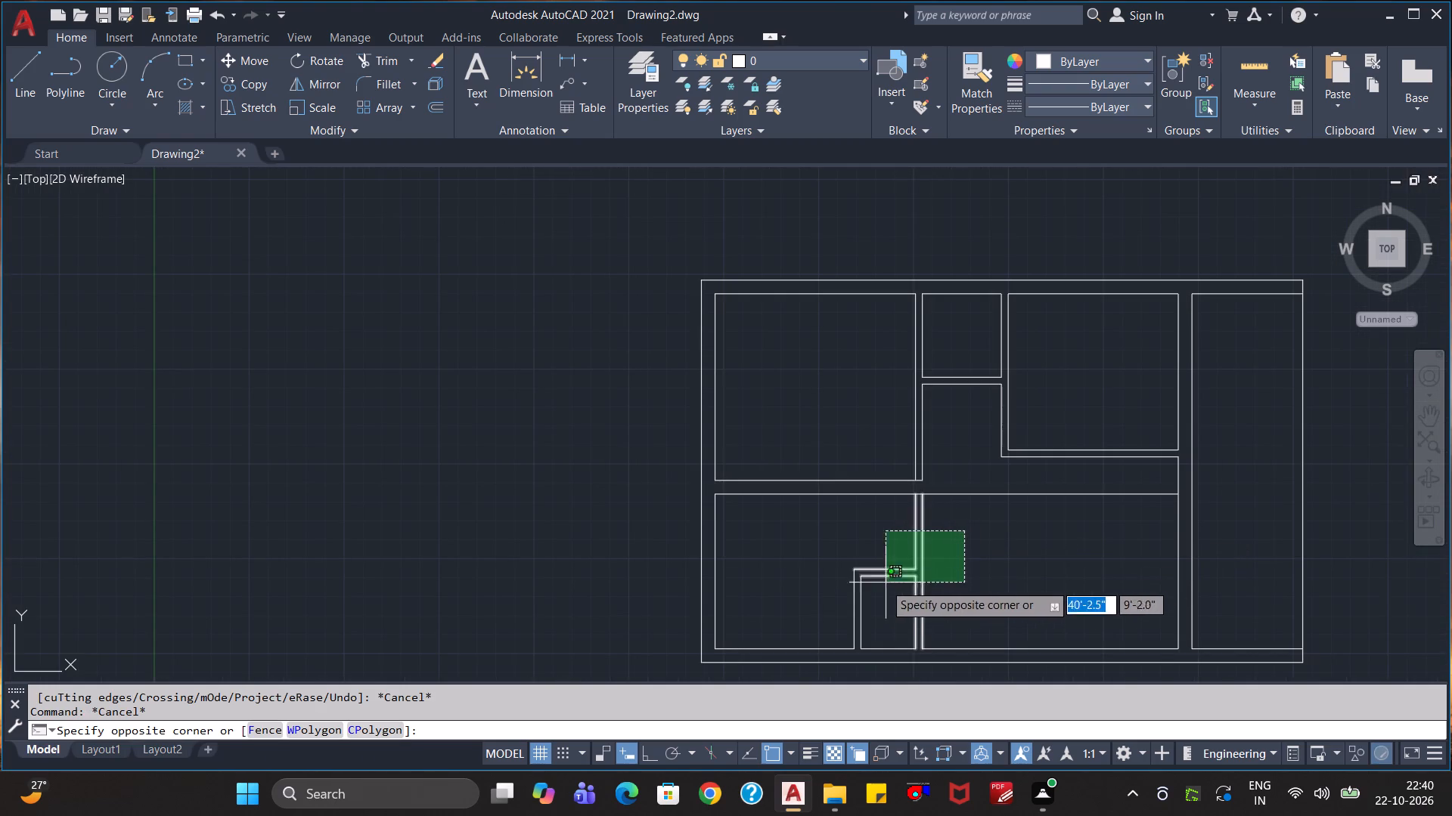
click(852, 606)
key(Delete)
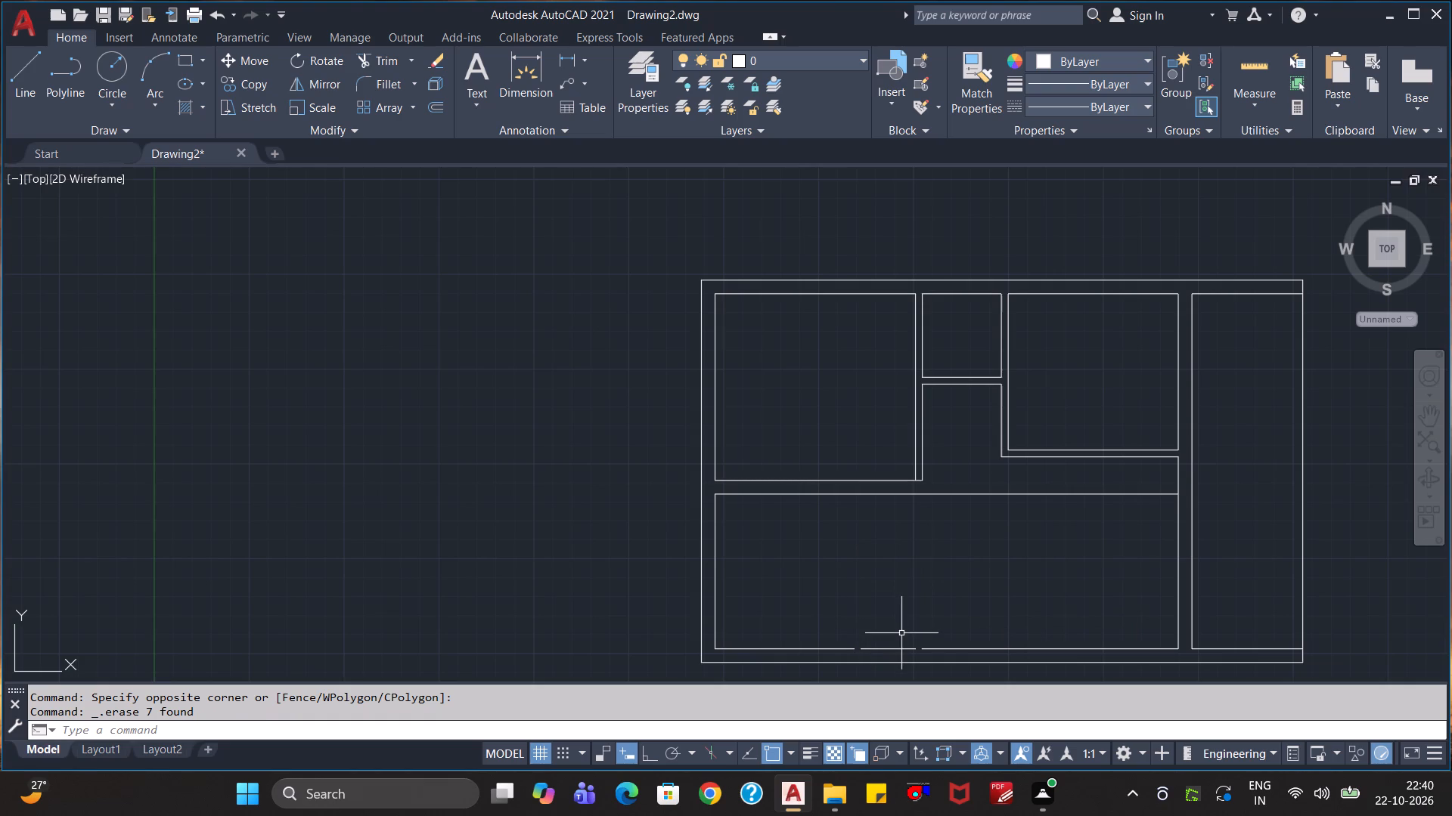
Extend the bottom wall's inner line from its right-hand segment leftward across the gaps to the left wall.
text(ex)
key(Return)
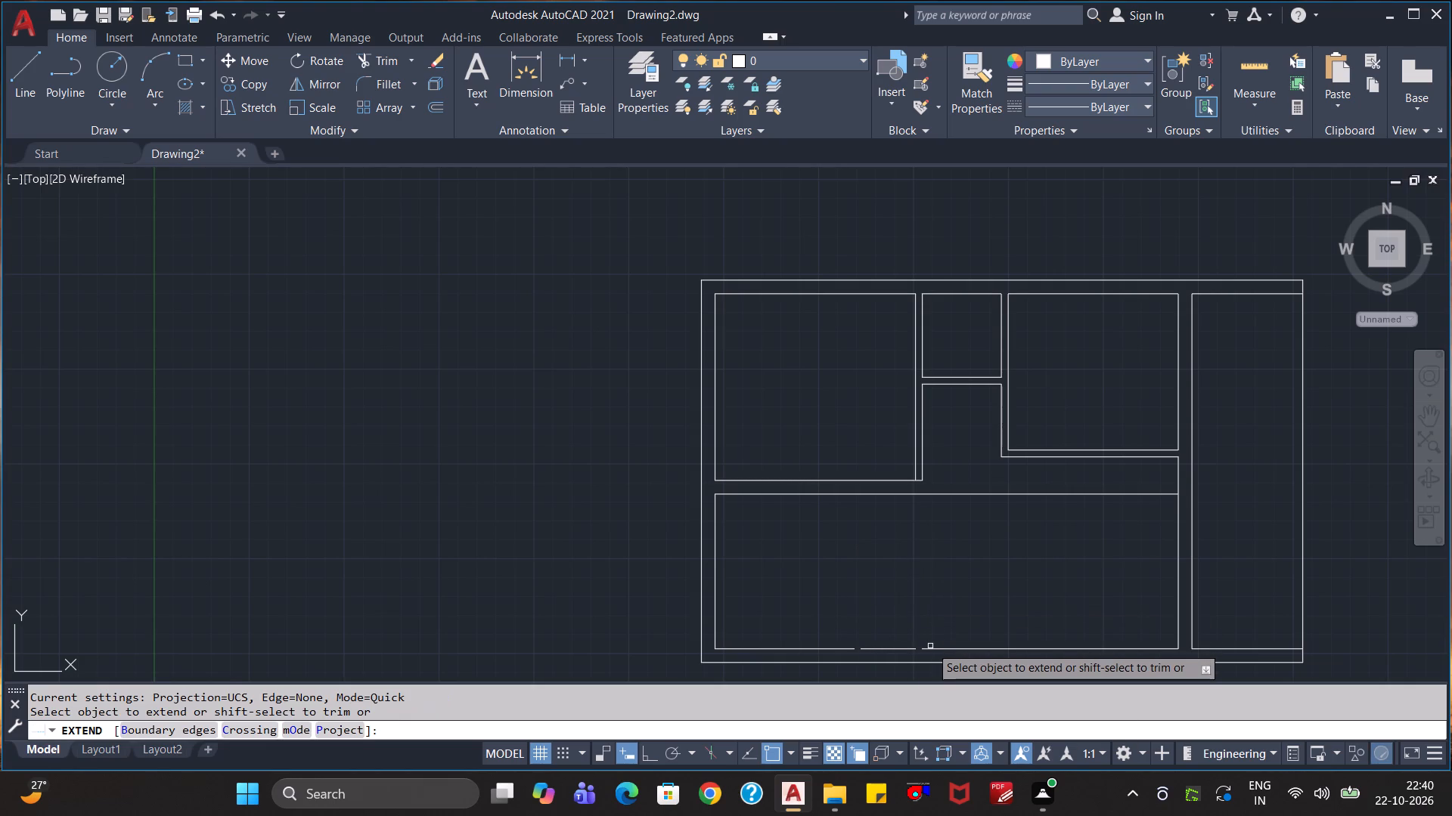
click(929, 650)
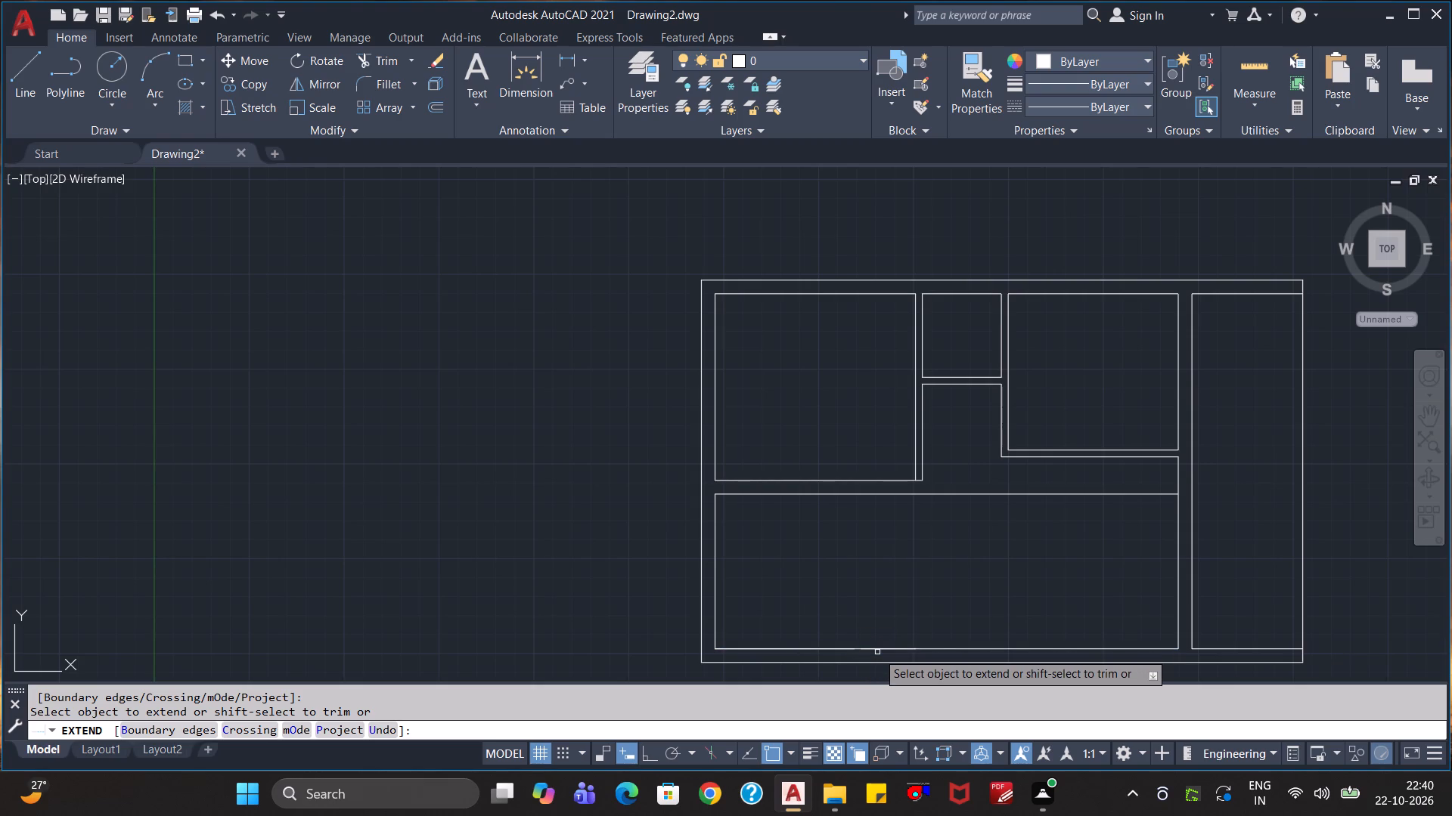
key(Escape)
key(Escape)
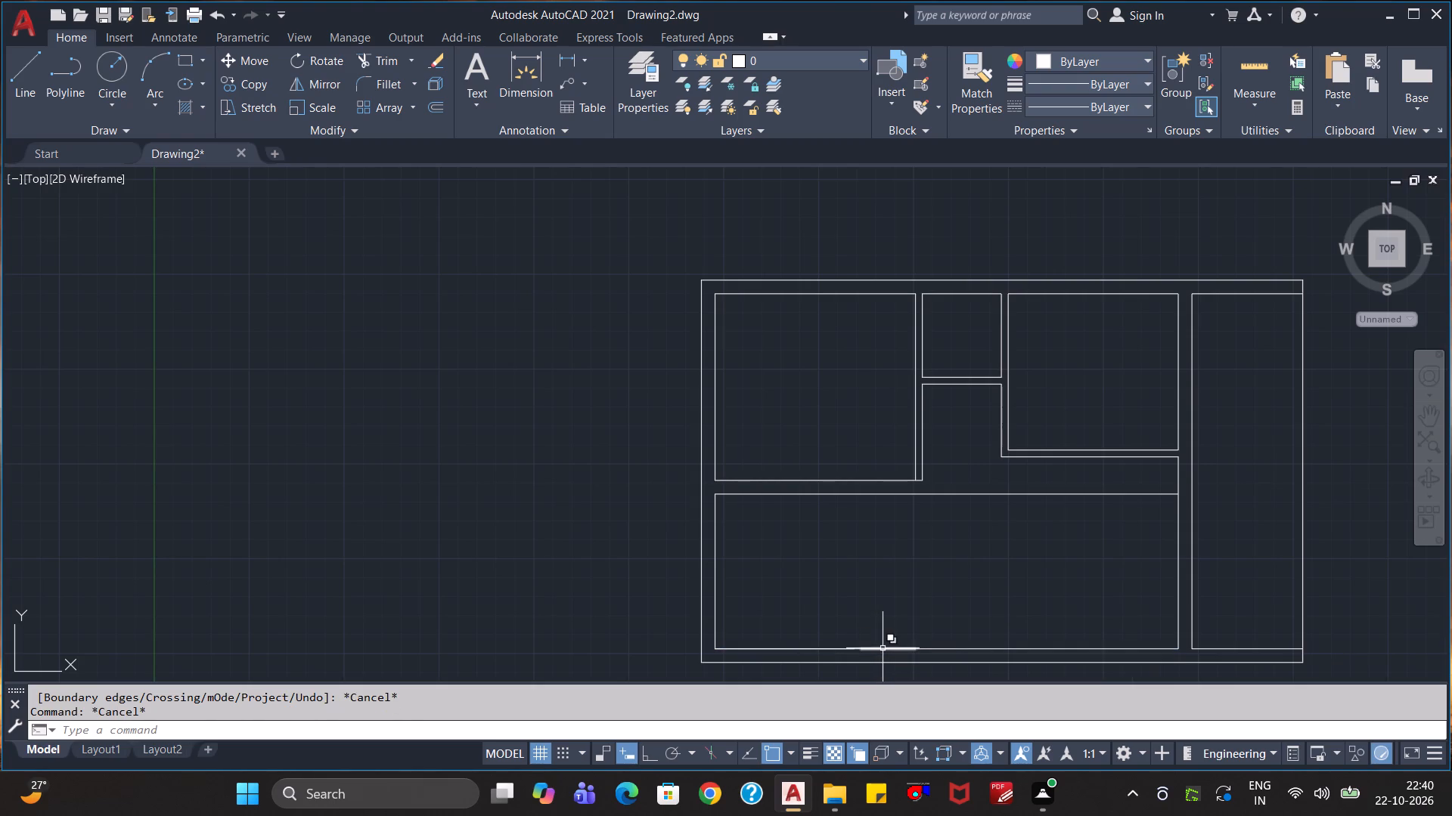
Erase the two short leftover line segments that overlap the extended inner line of the bottom wall.
click(883, 648)
click(943, 675)
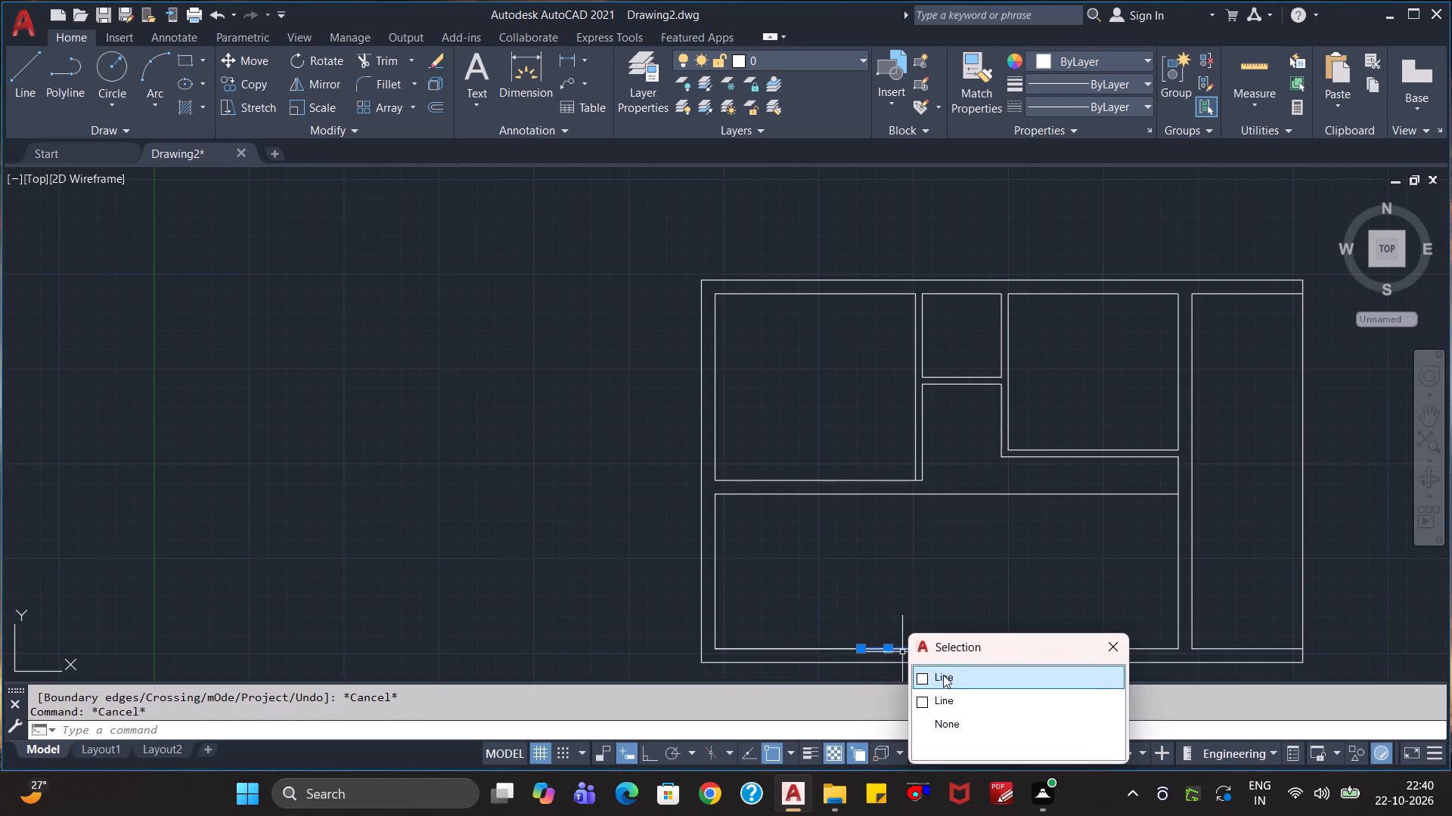
key(Delete)
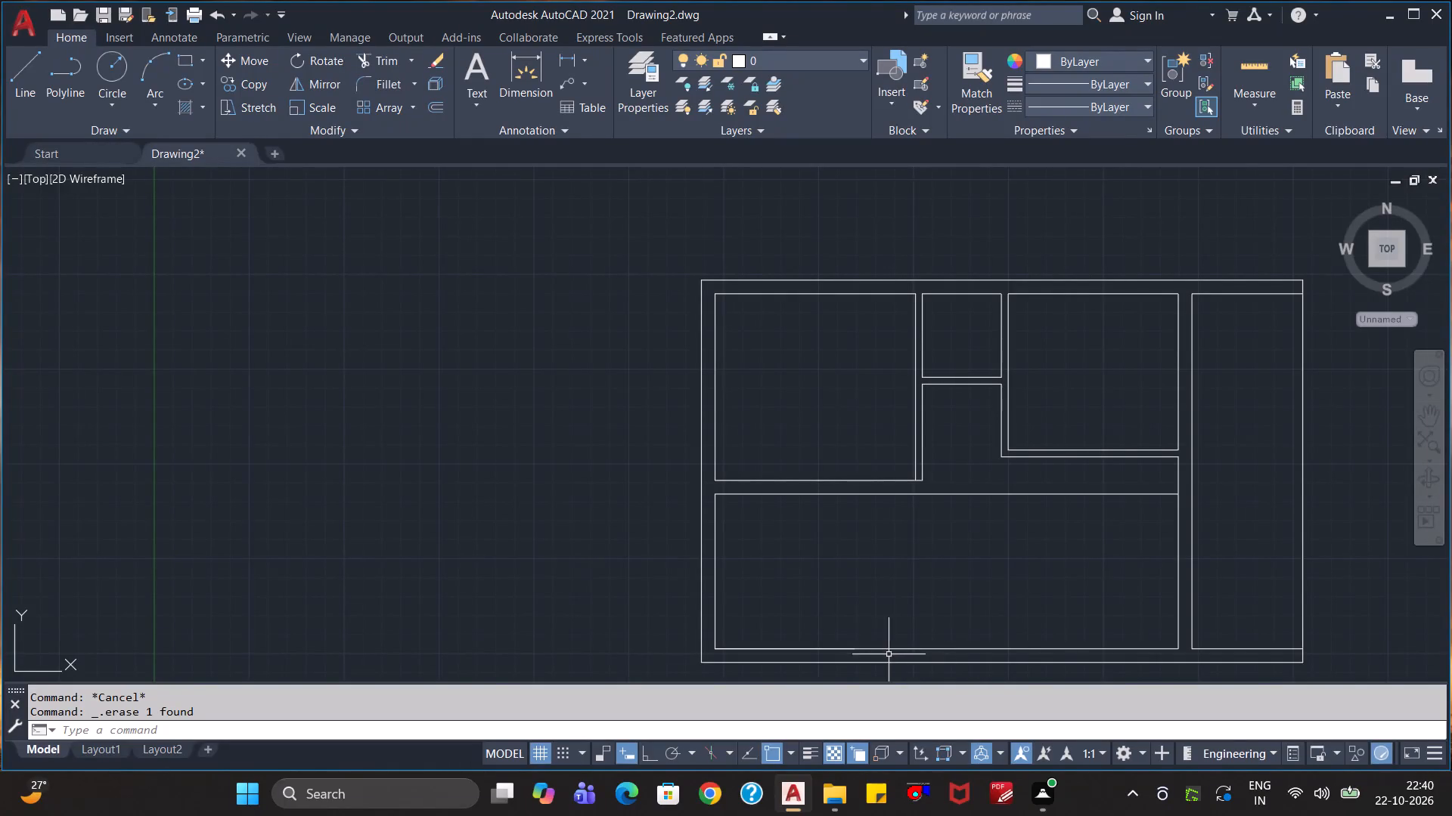
click(845, 651)
click(896, 672)
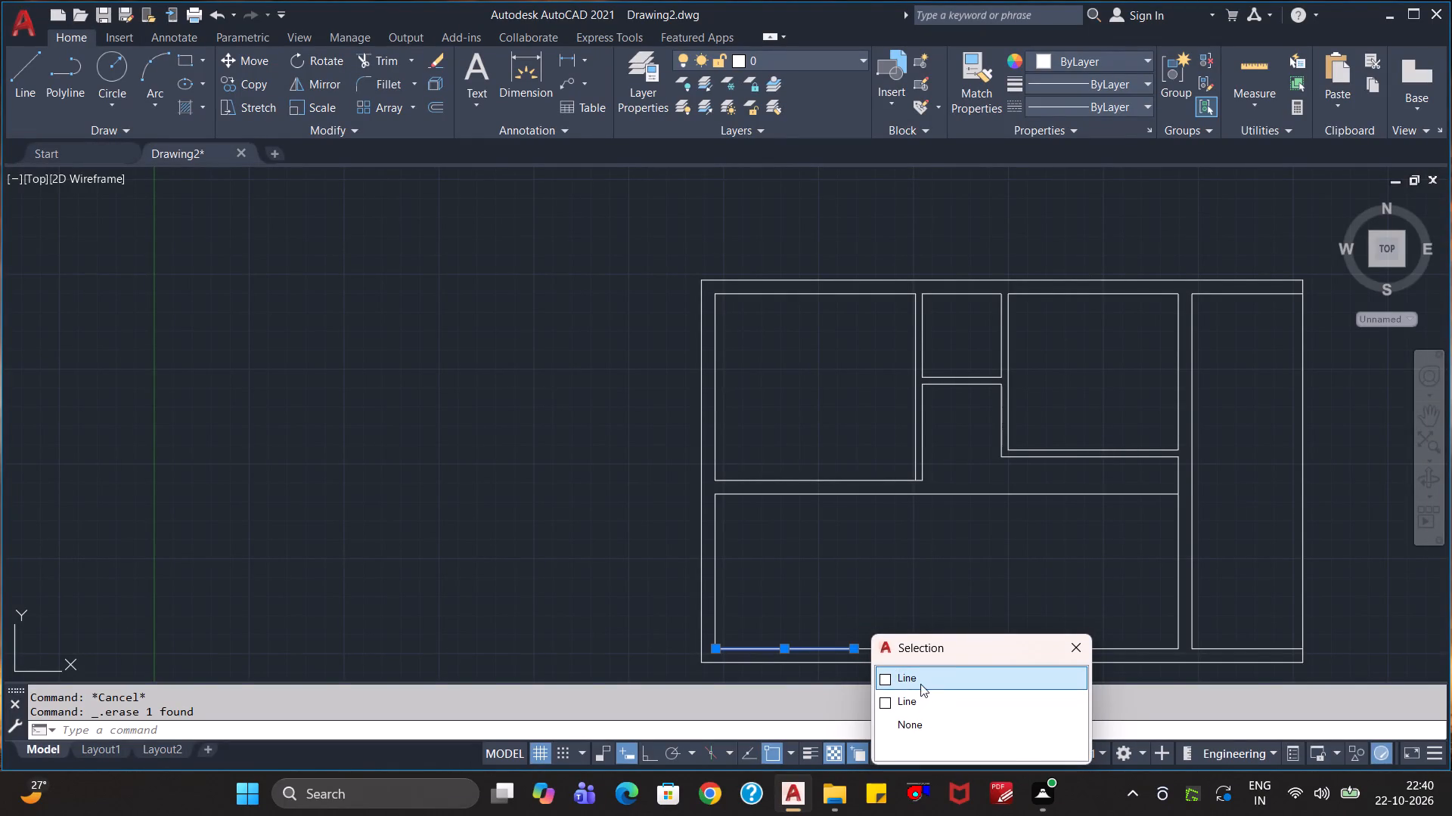
click(948, 676)
key(Delete)
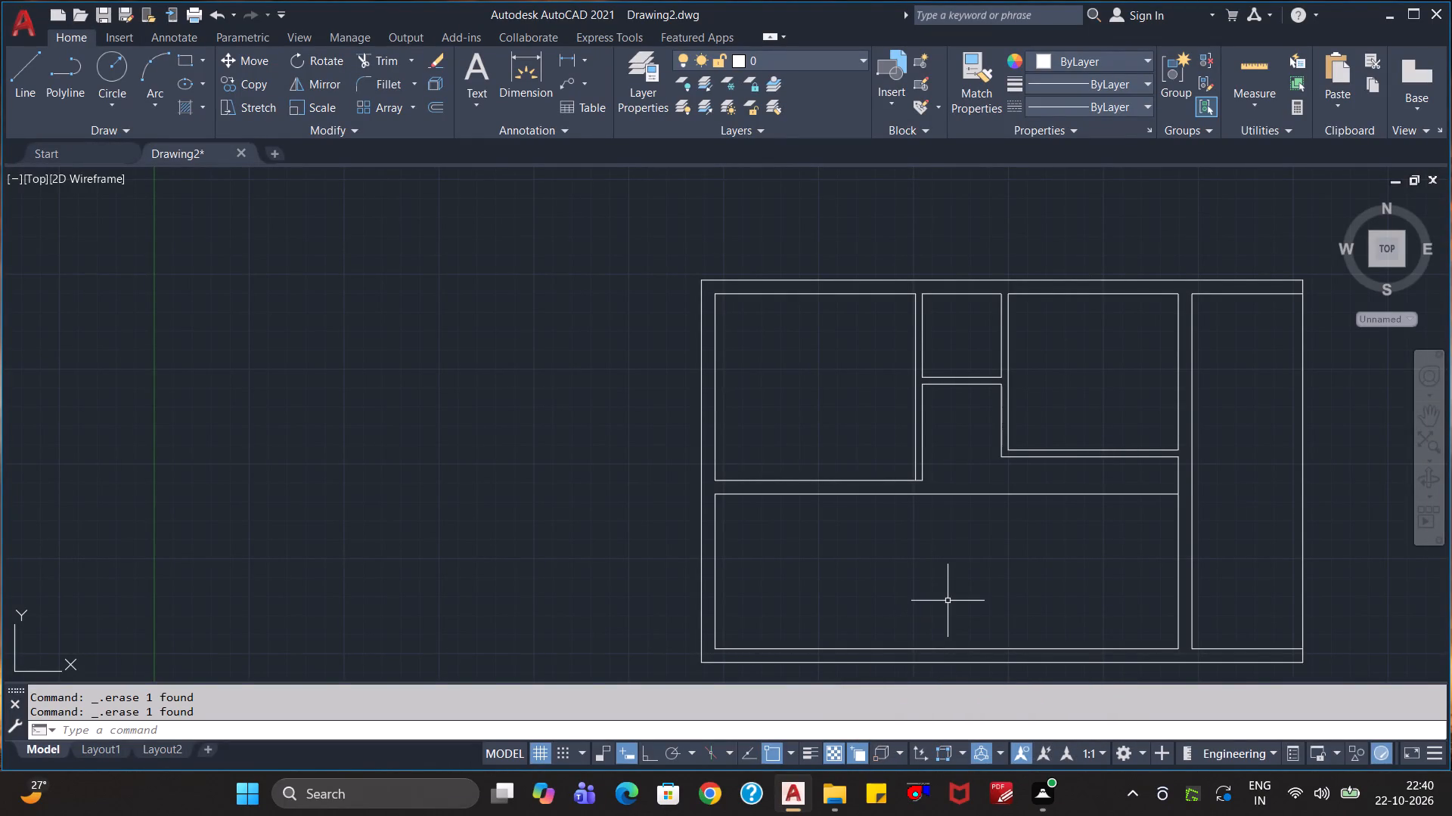
key(Escape)
key(Escape)
key(Escape)
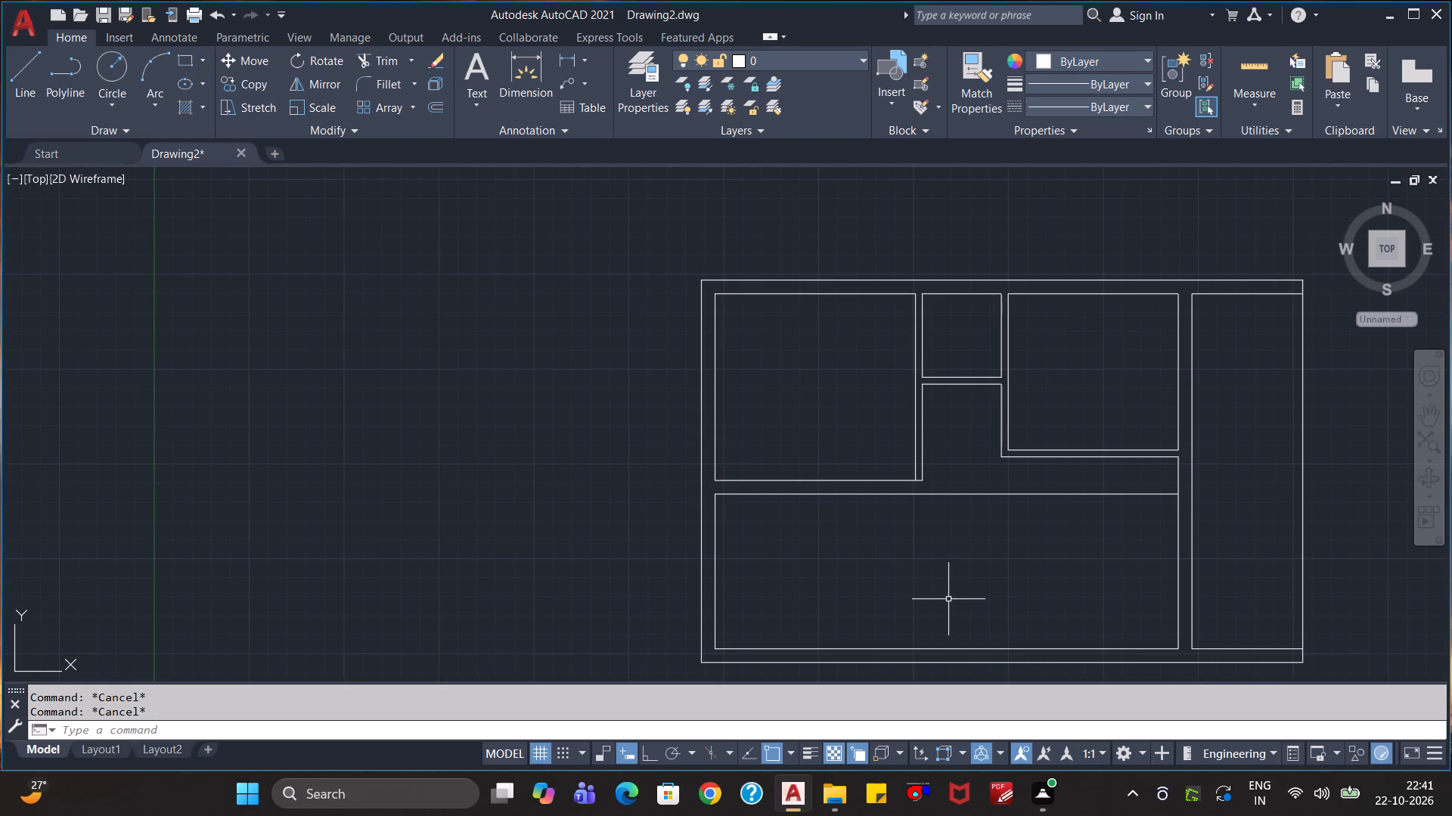
Offset the lower room's left inner wall line 8'8" inward, and the new line 4.5" further right to form a vertical partition.
key(8)
key(BackSpace)
key(BackSpace)
key(o)
key(Return)
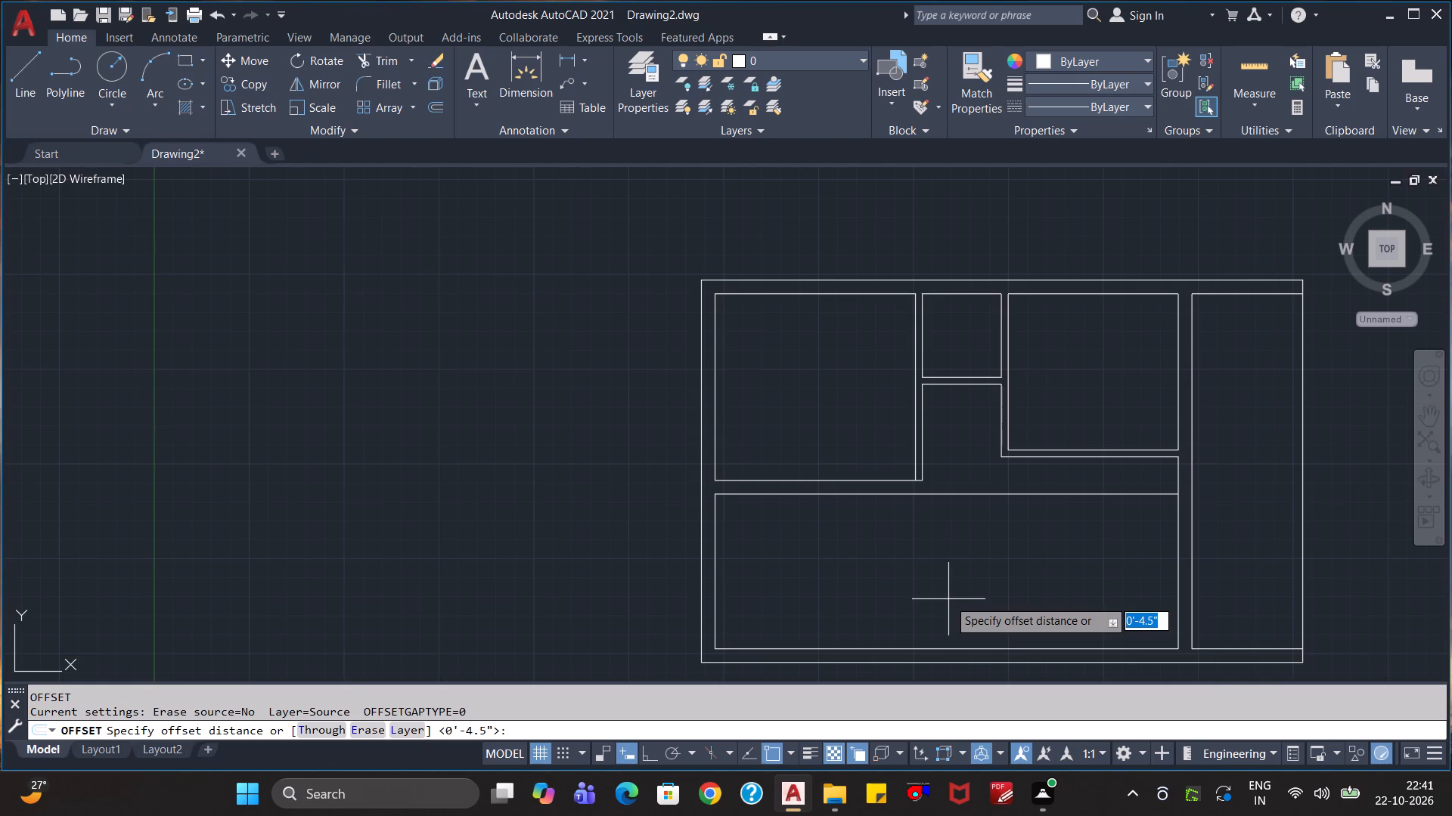
key(8)
text('8)
key(shift+quotedbl)
key(Return)
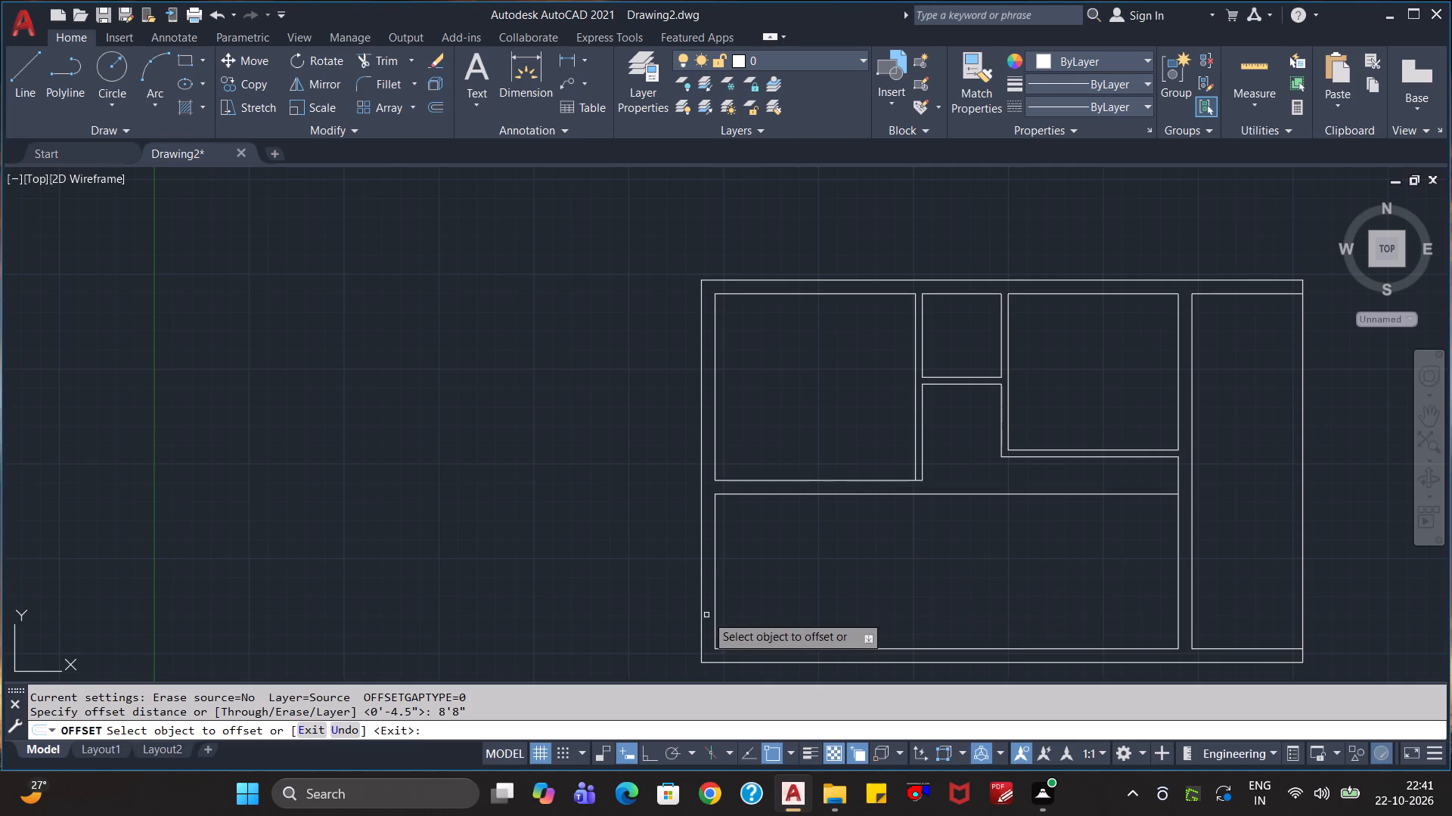
click(717, 592)
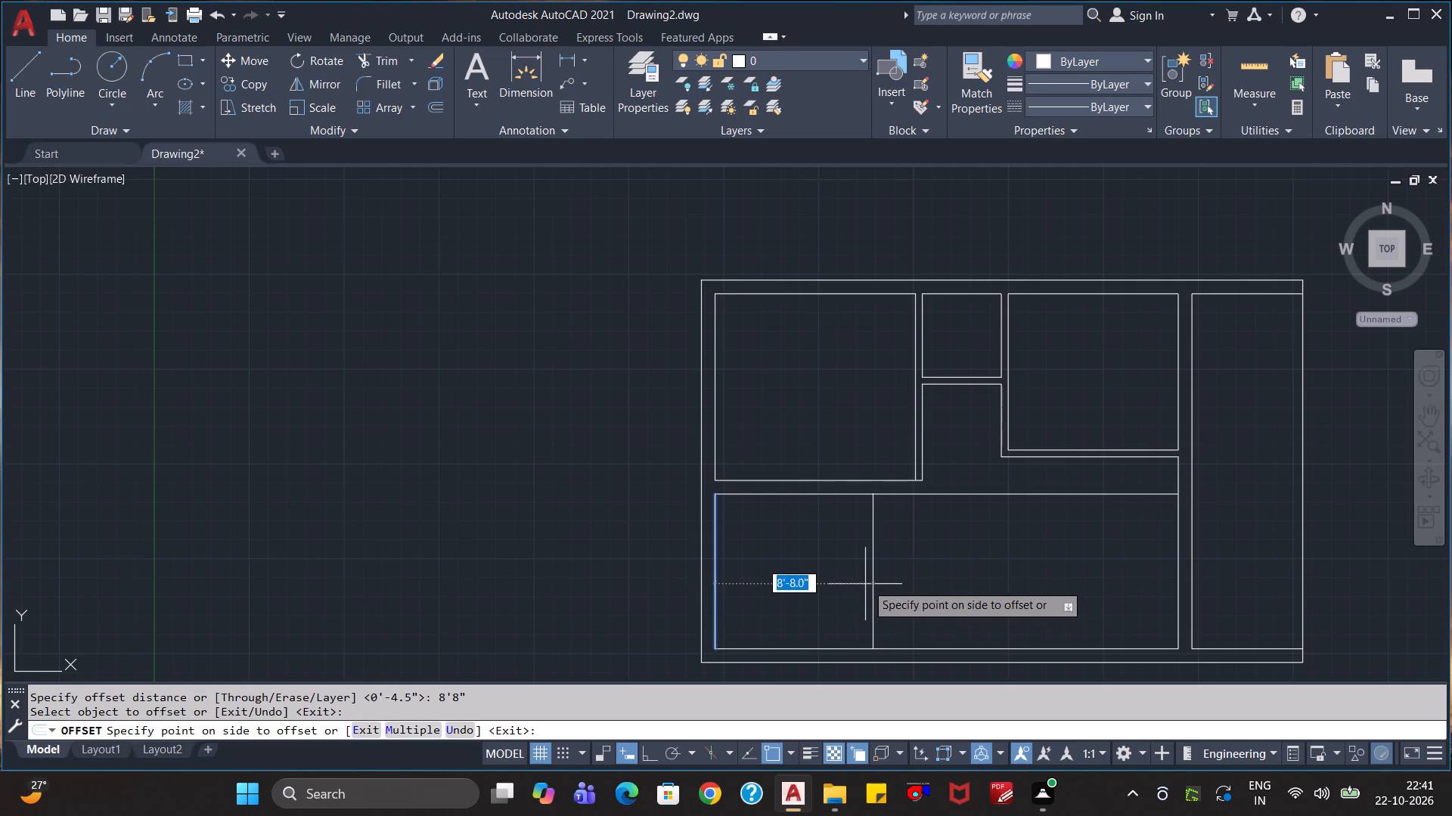
click(863, 586)
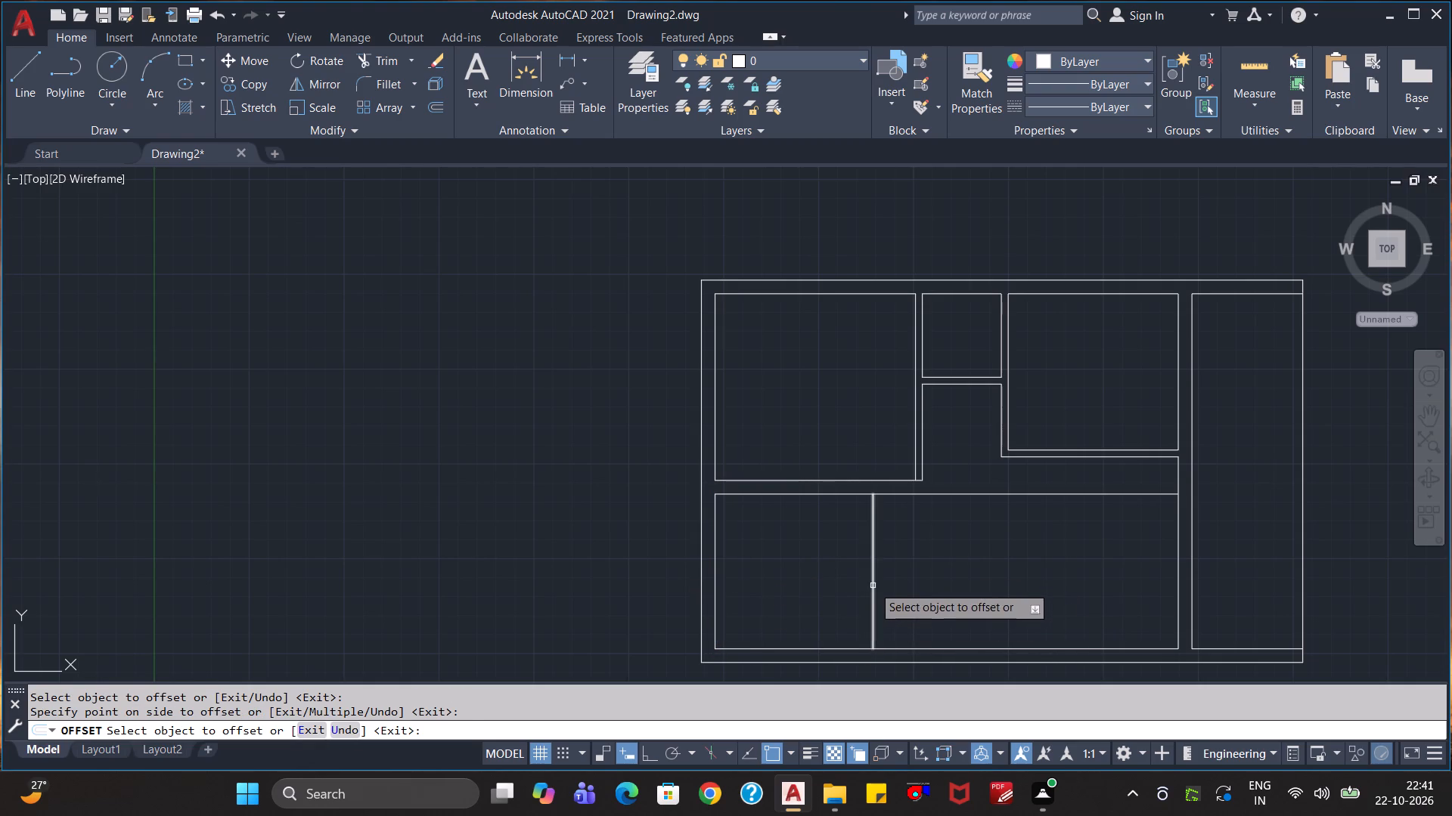
click(873, 584)
text(4.)
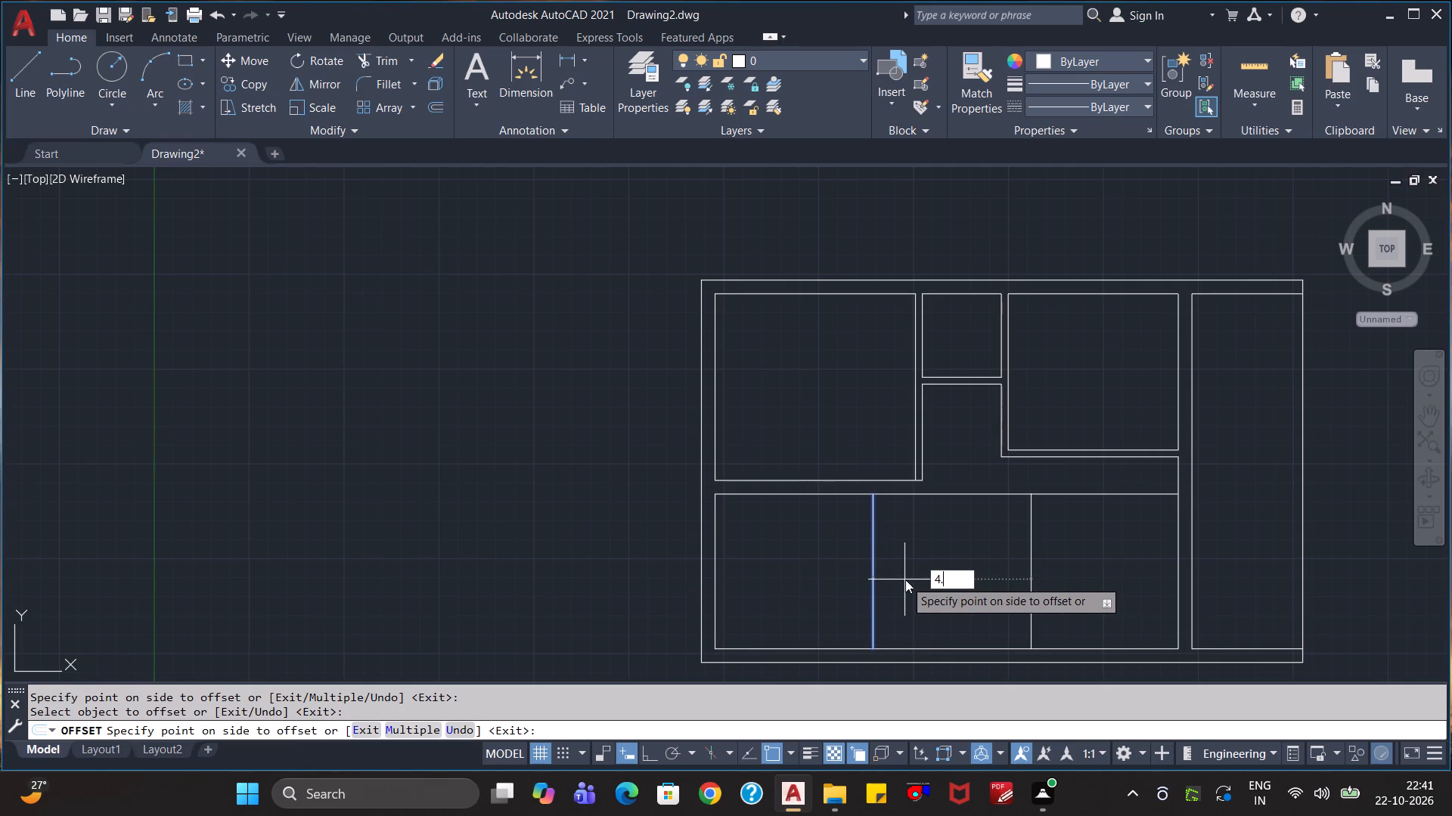
text(5")
key(Return)
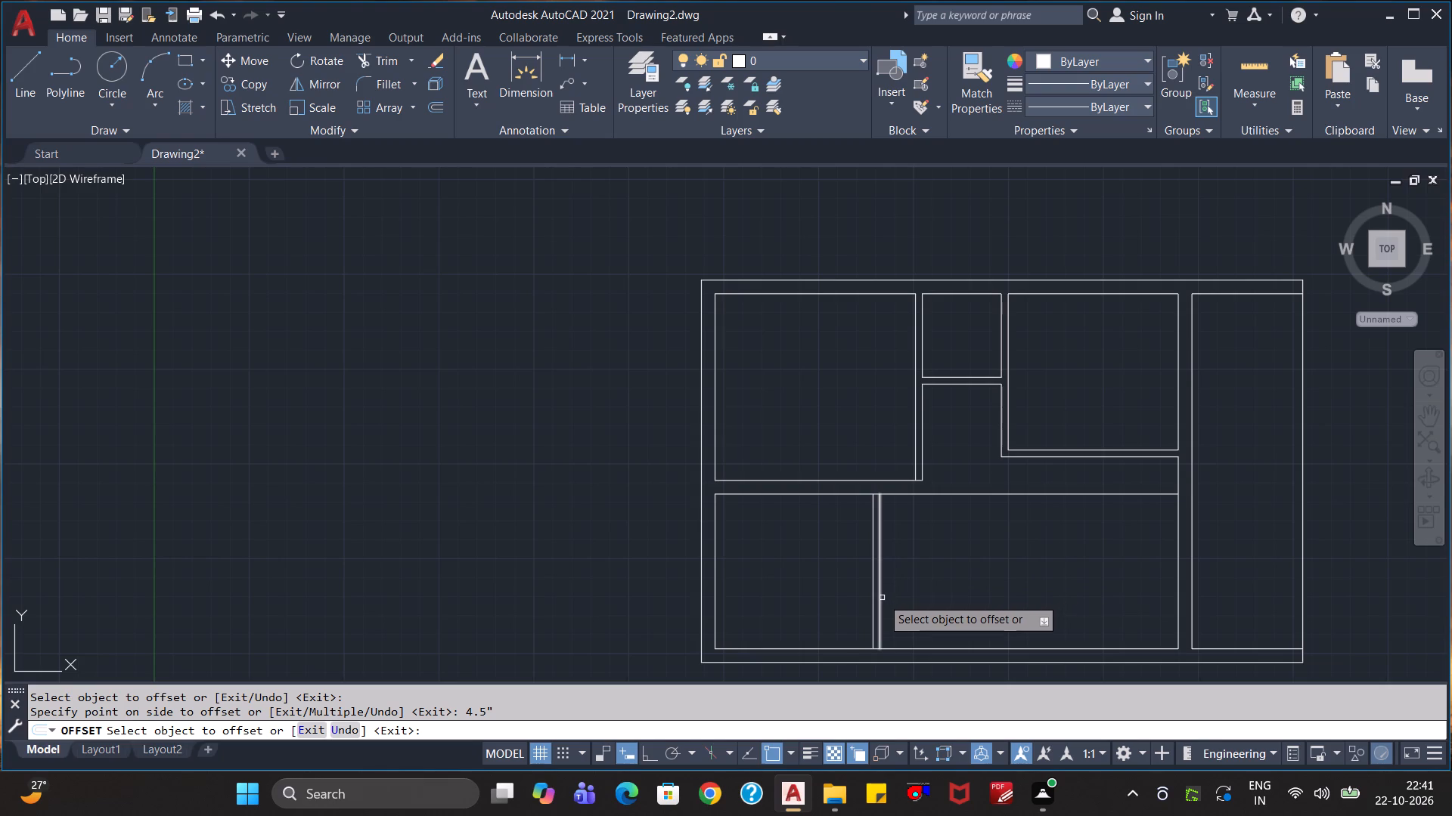
Offset the new partition's right line 3' rightward, and the resulting line 4.5" further right to form a second vertical partition.
click(882, 598)
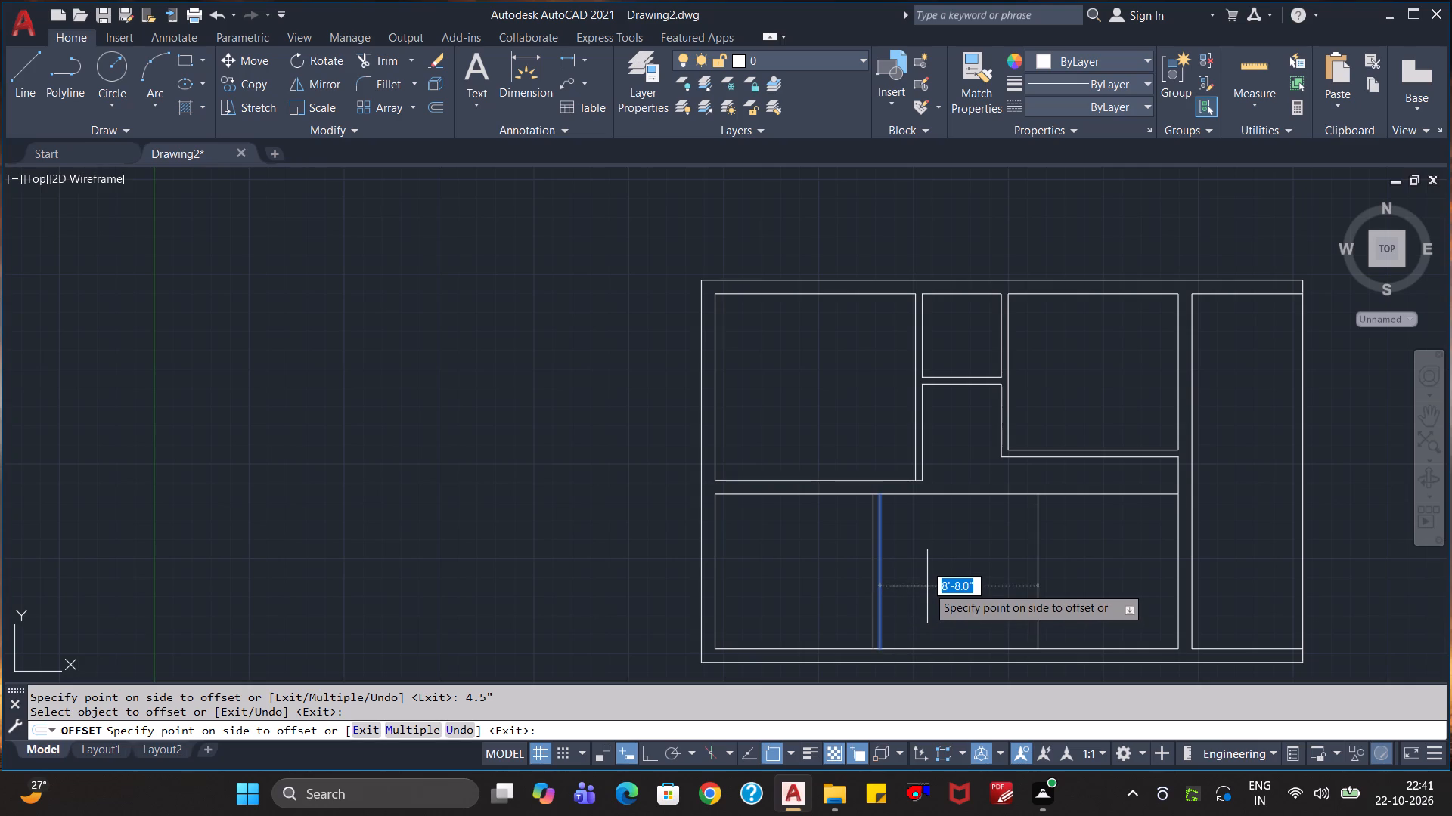
text(3')
key(Return)
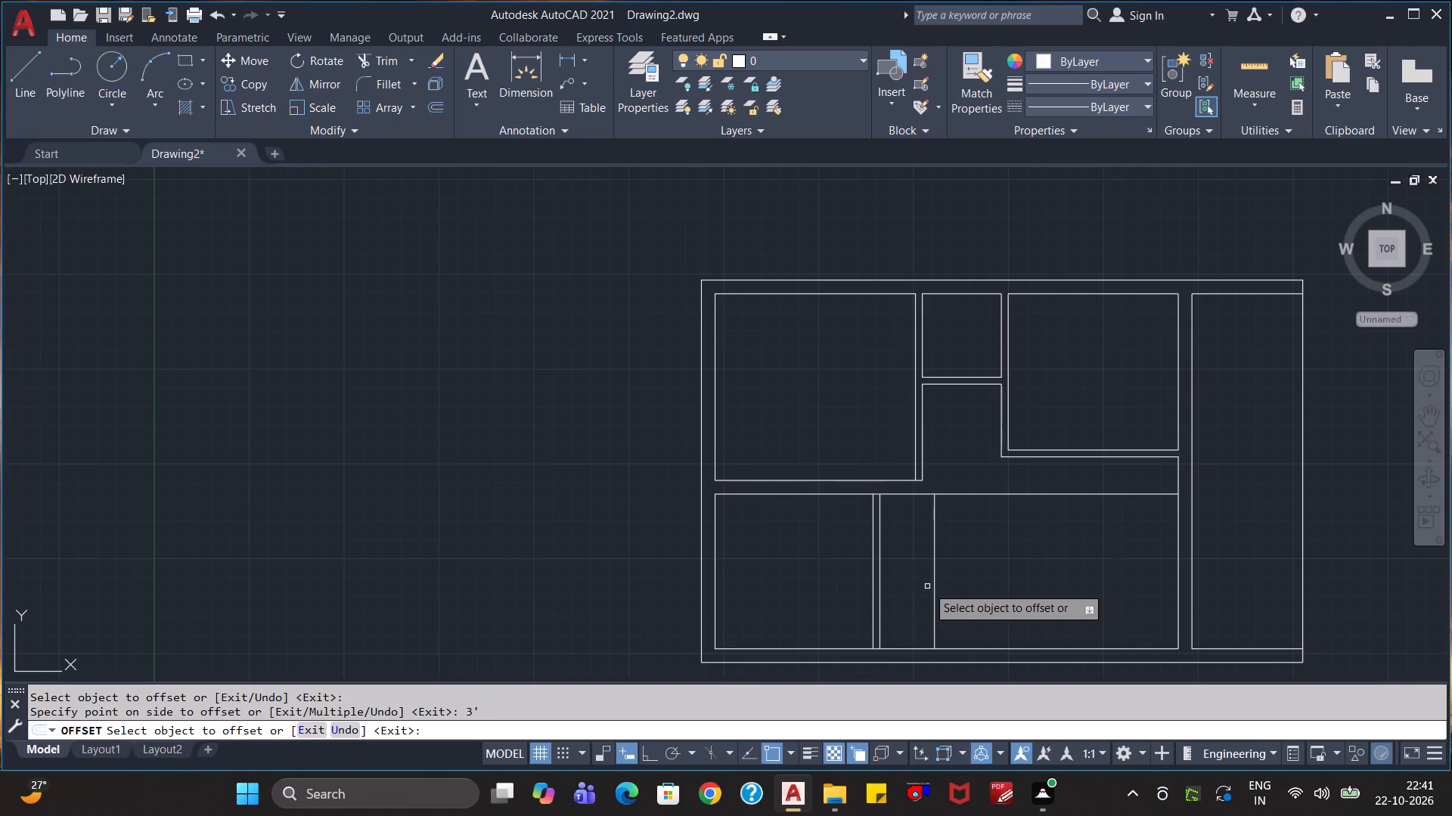
click(932, 577)
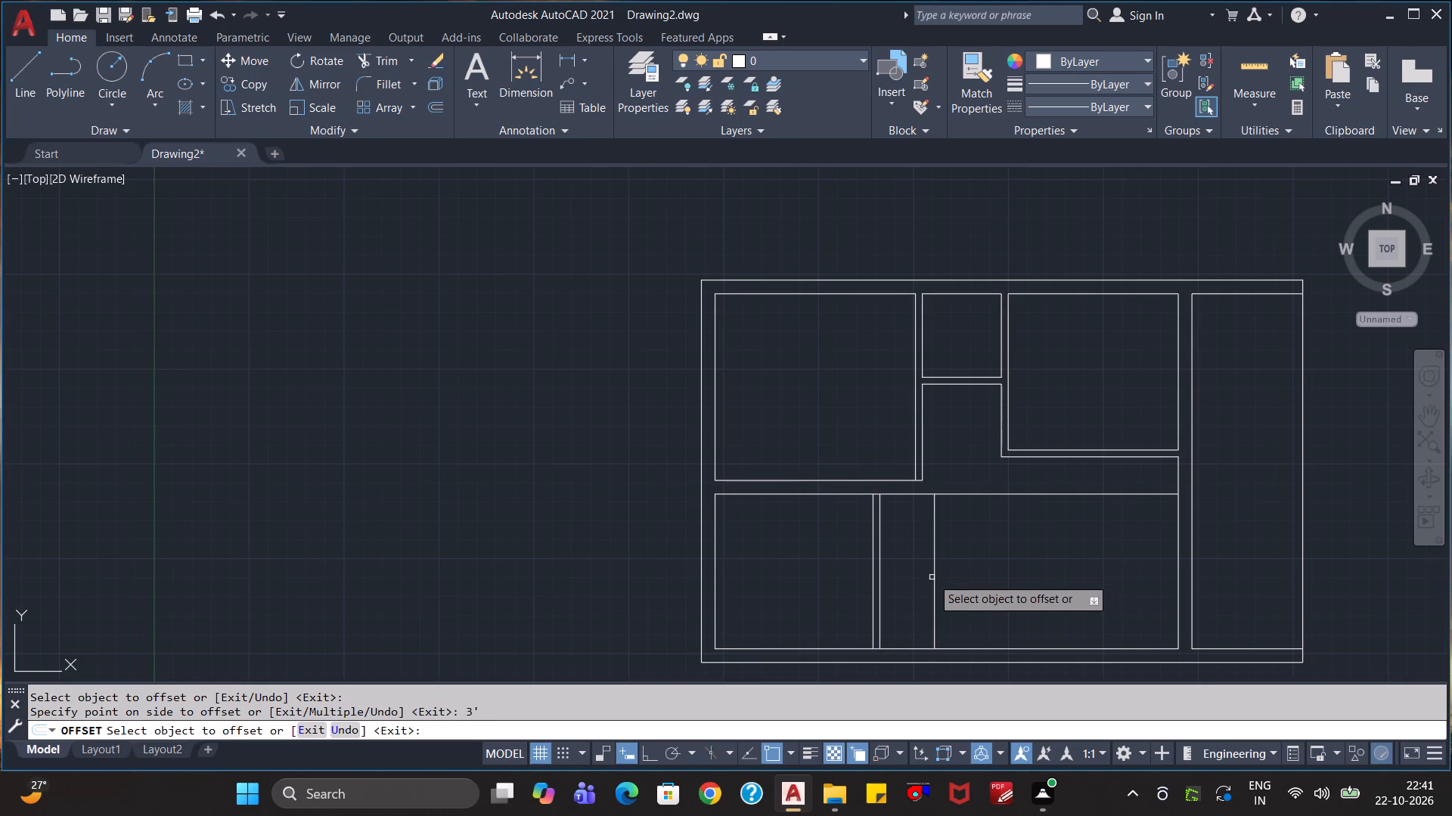
click(935, 571)
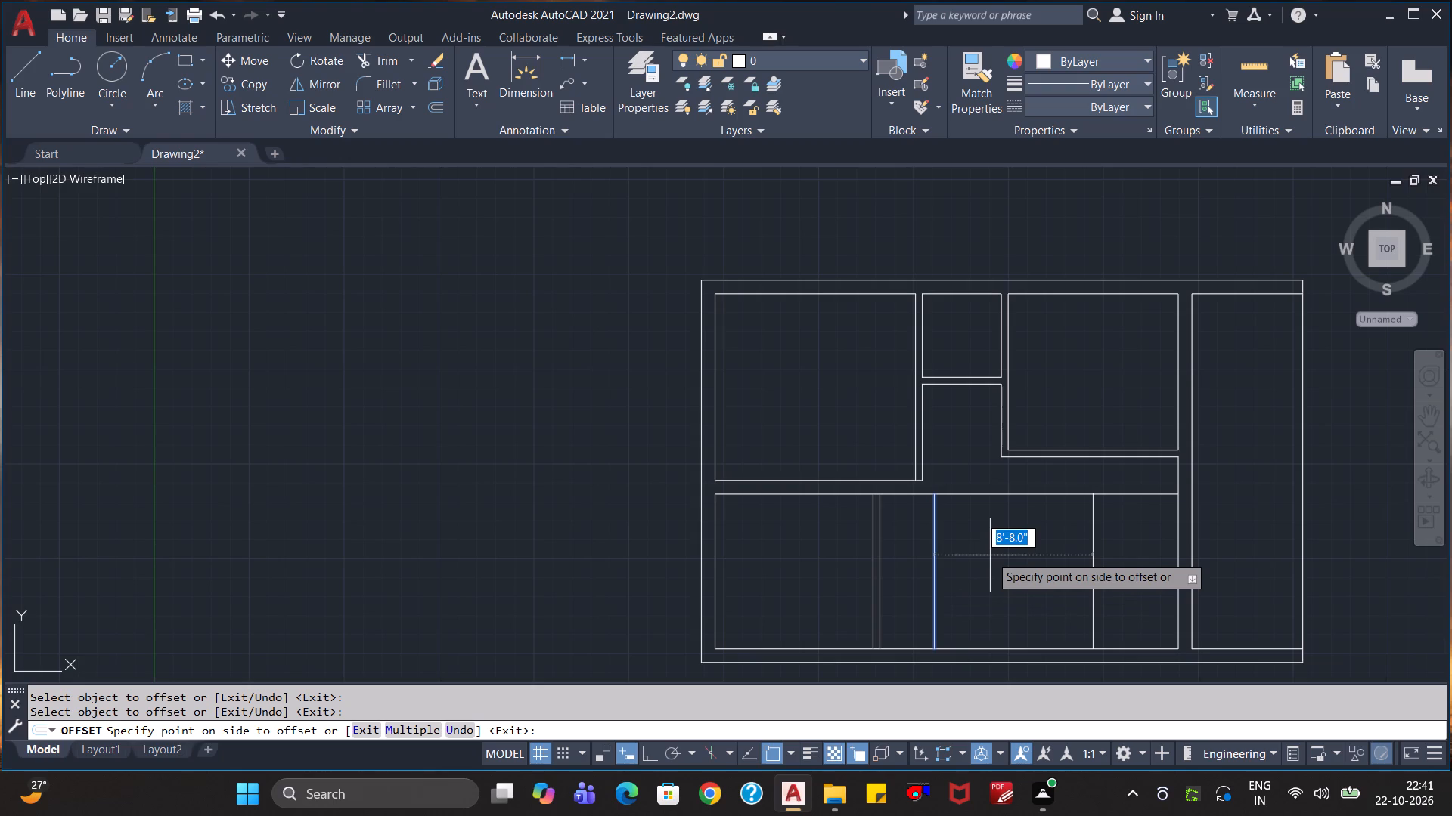
text(4.5")
key(Return)
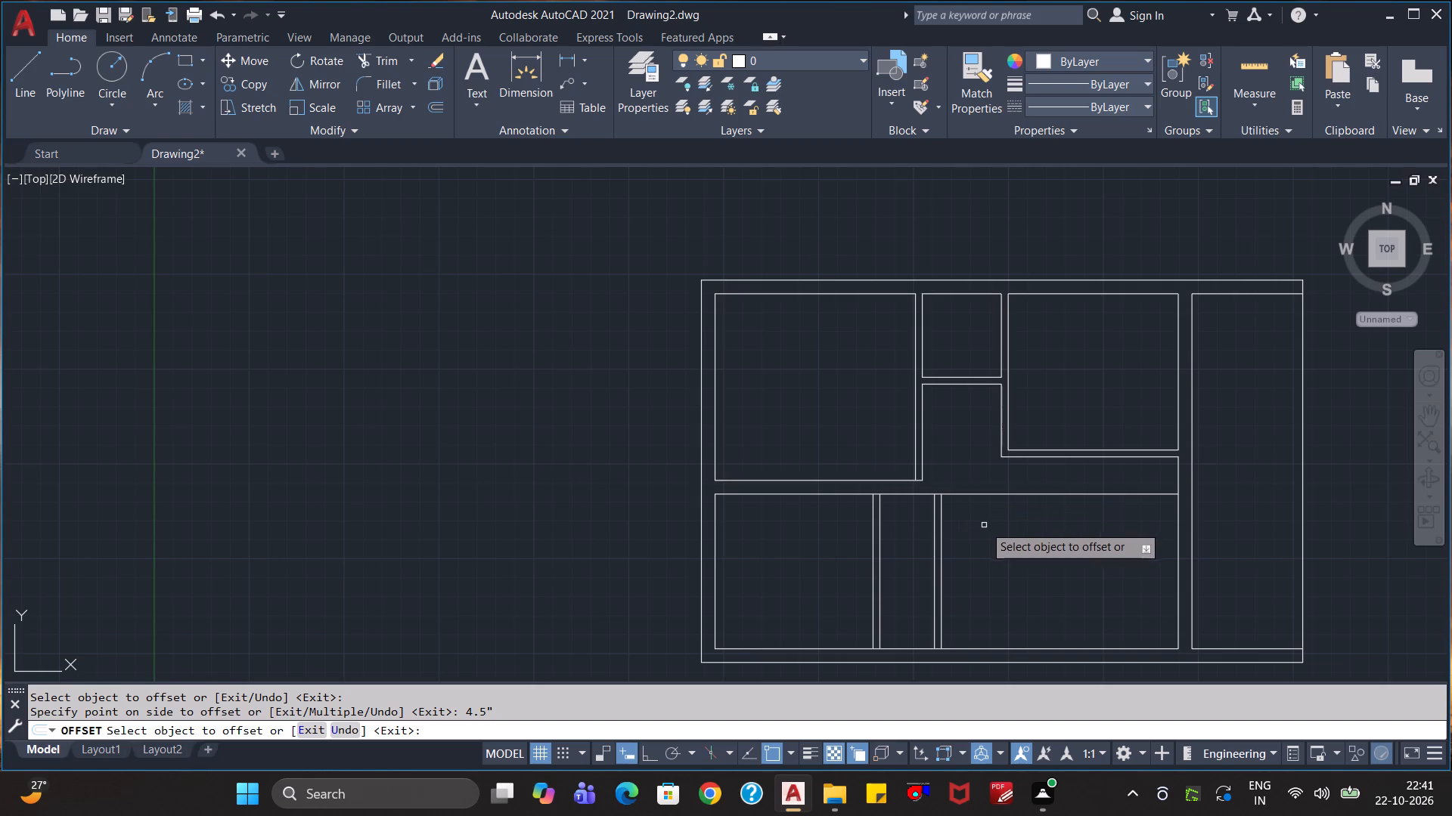
key(Escape)
key(Escape)
Offset the bottom wall's inner line 4' upward across the lower room.
key(o)
key(Return)
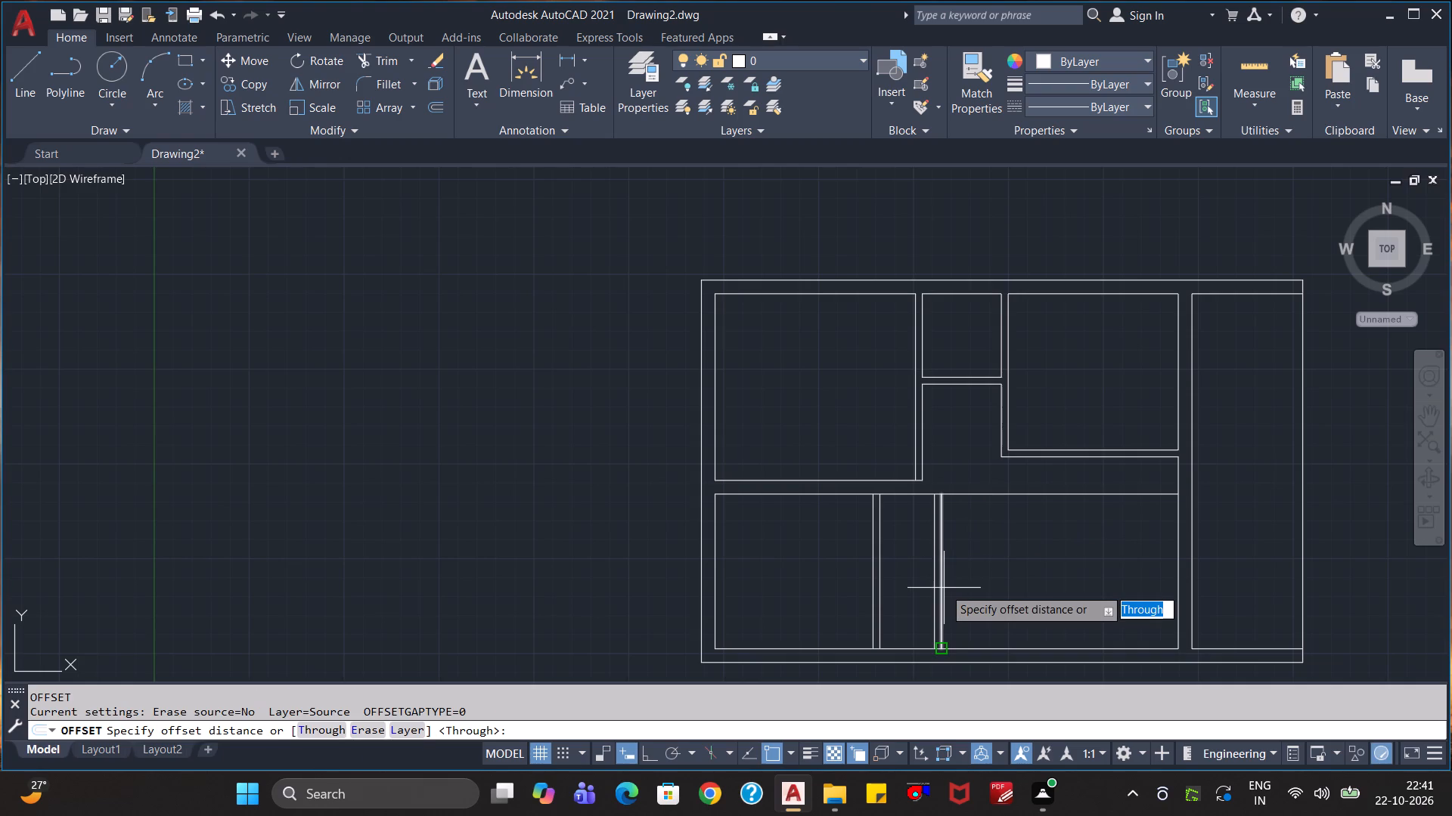
text(4')
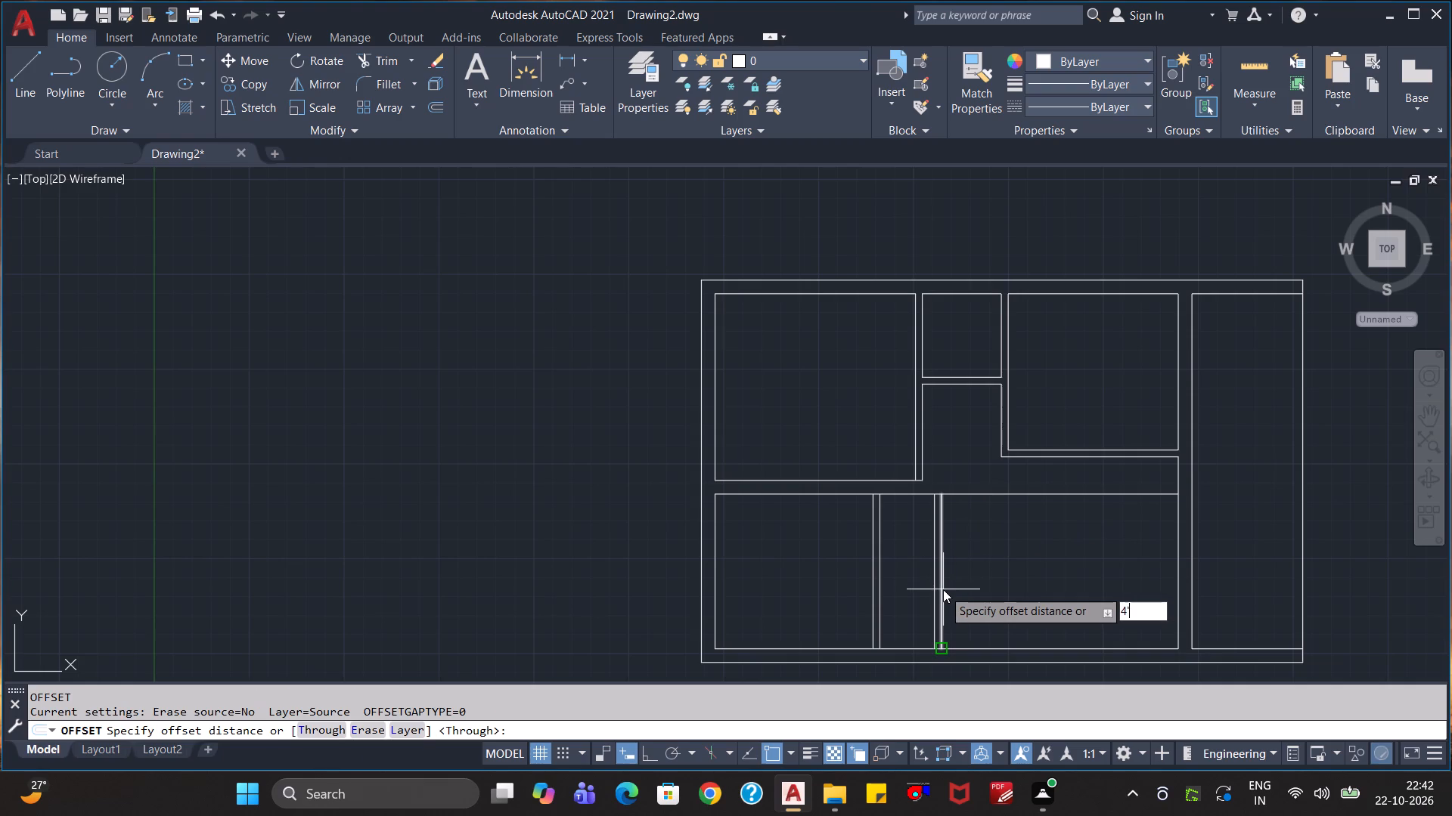
key(Return)
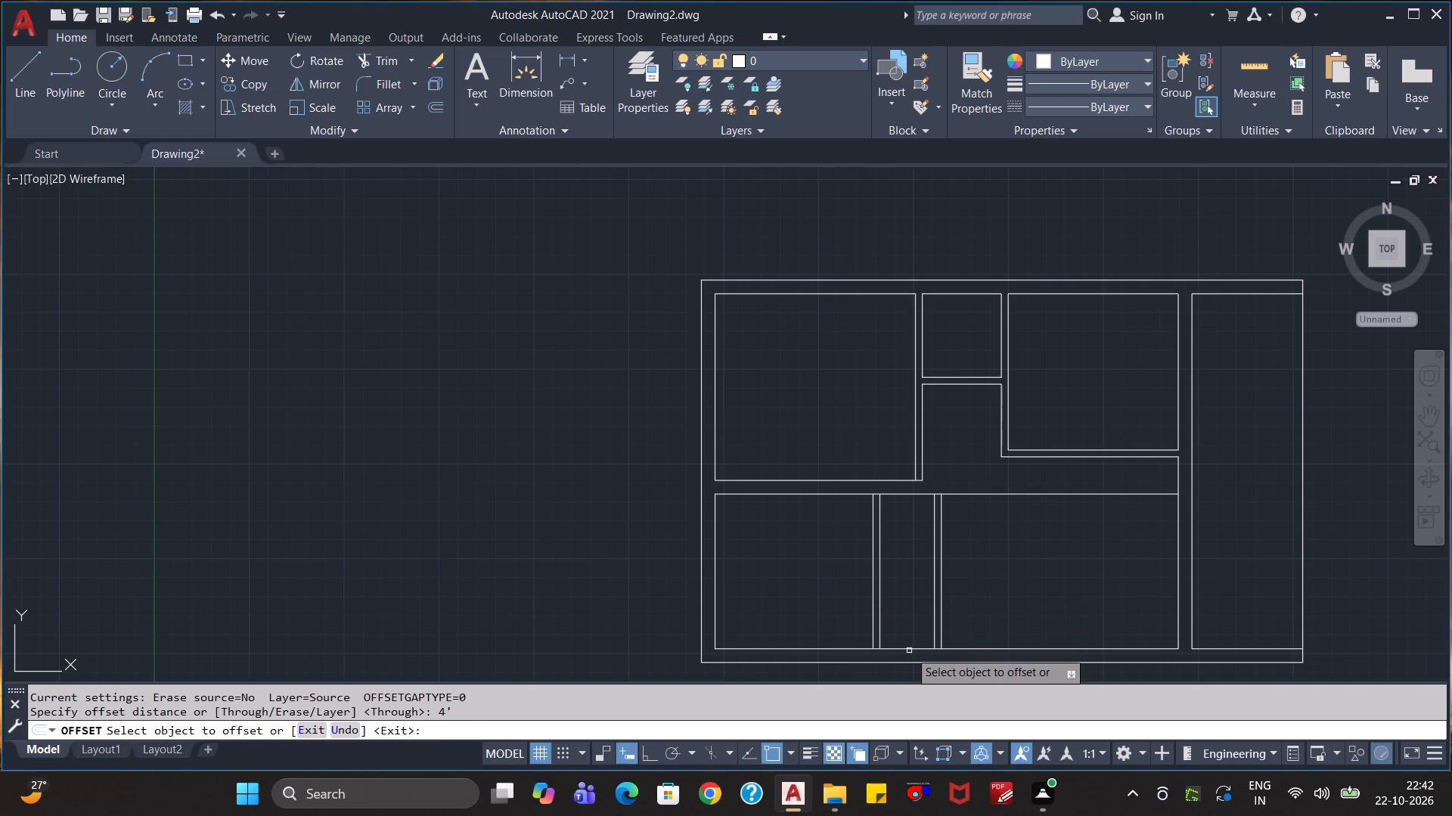
click(910, 649)
click(916, 608)
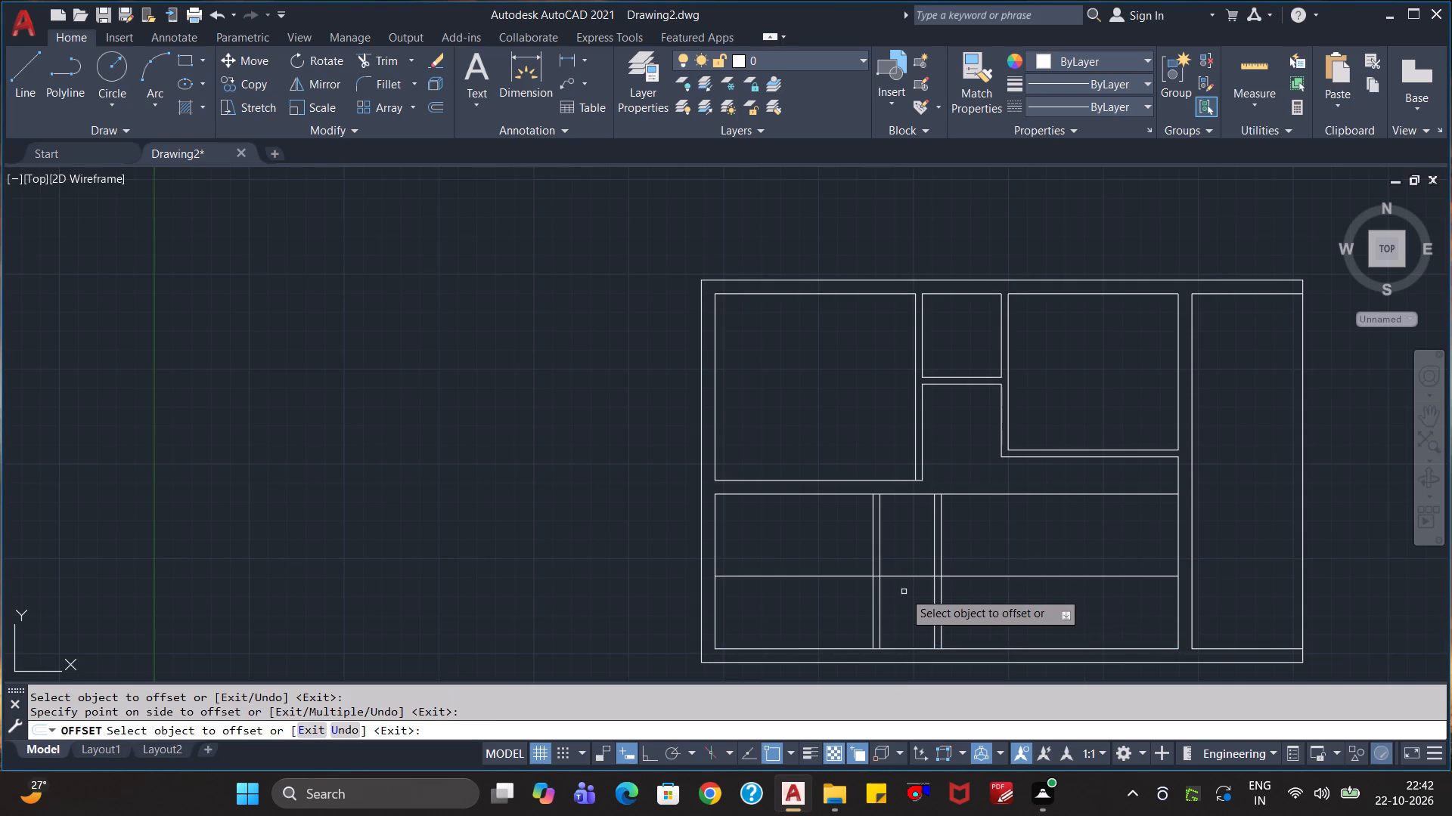
Offset the new horizontal line across the lower room 4.5" upward to form a horizontal partition.
click(907, 577)
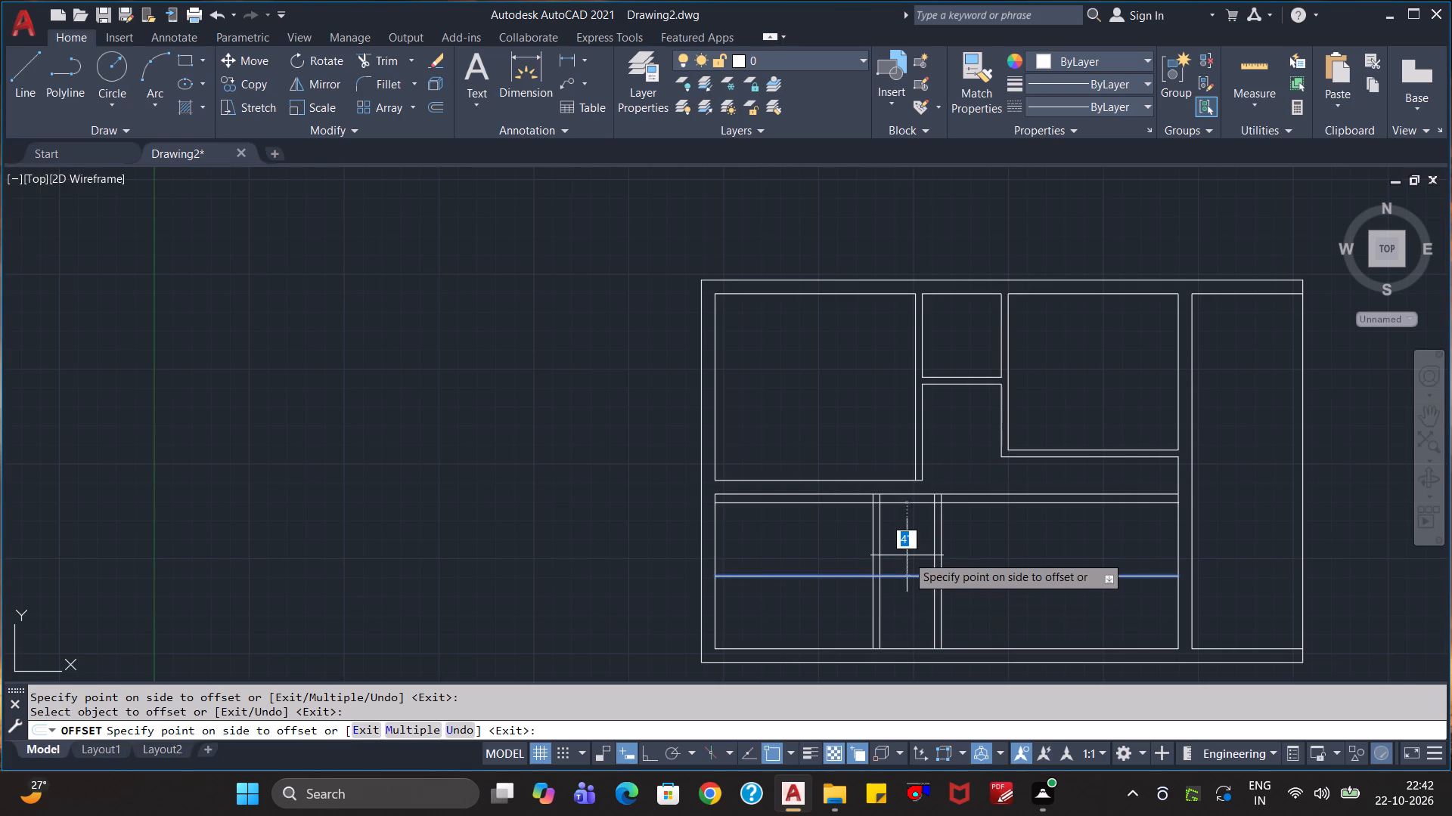
text(4.5")
key(Return)
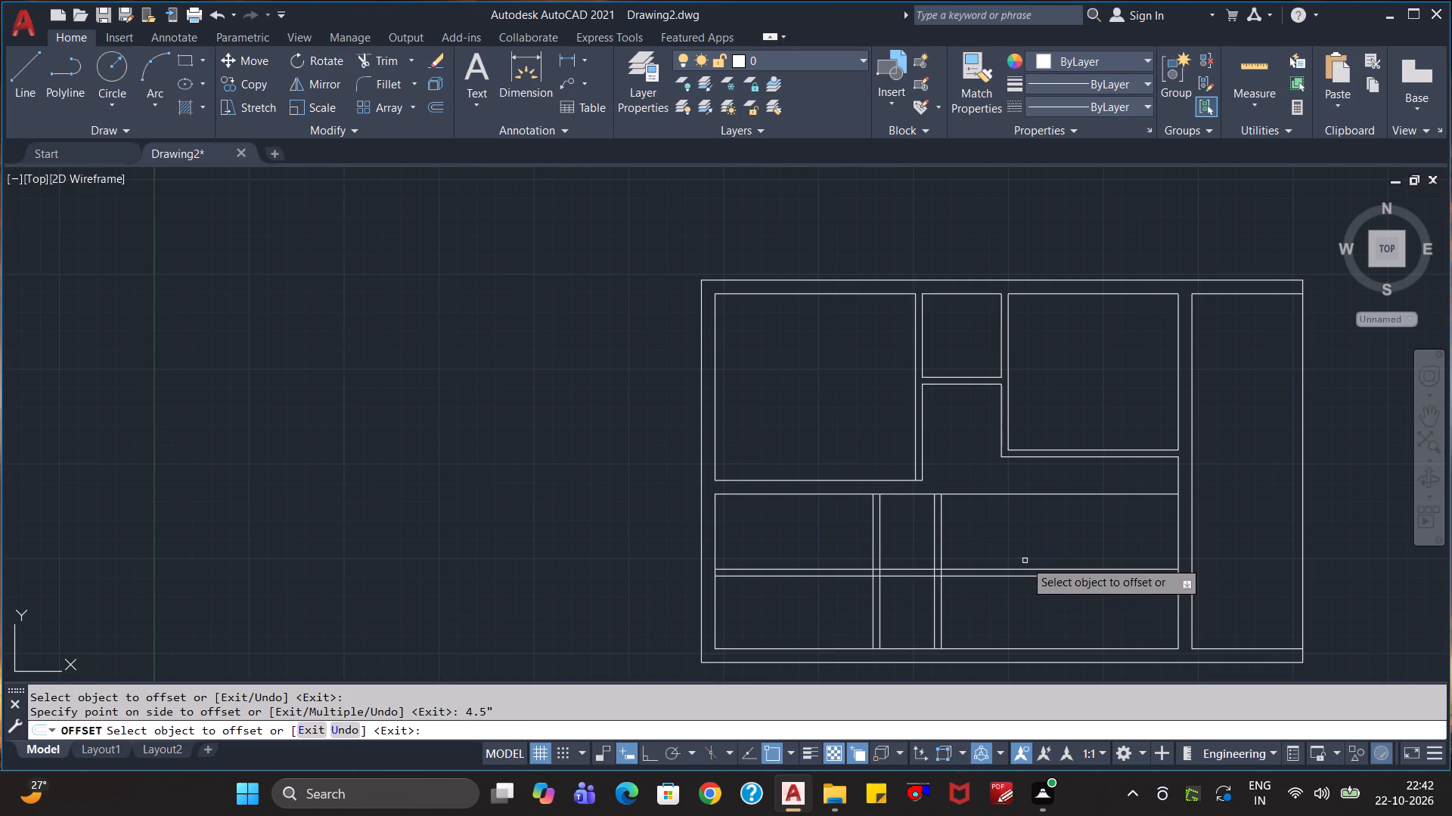
key(Escape)
key(Escape)
key(Escape)
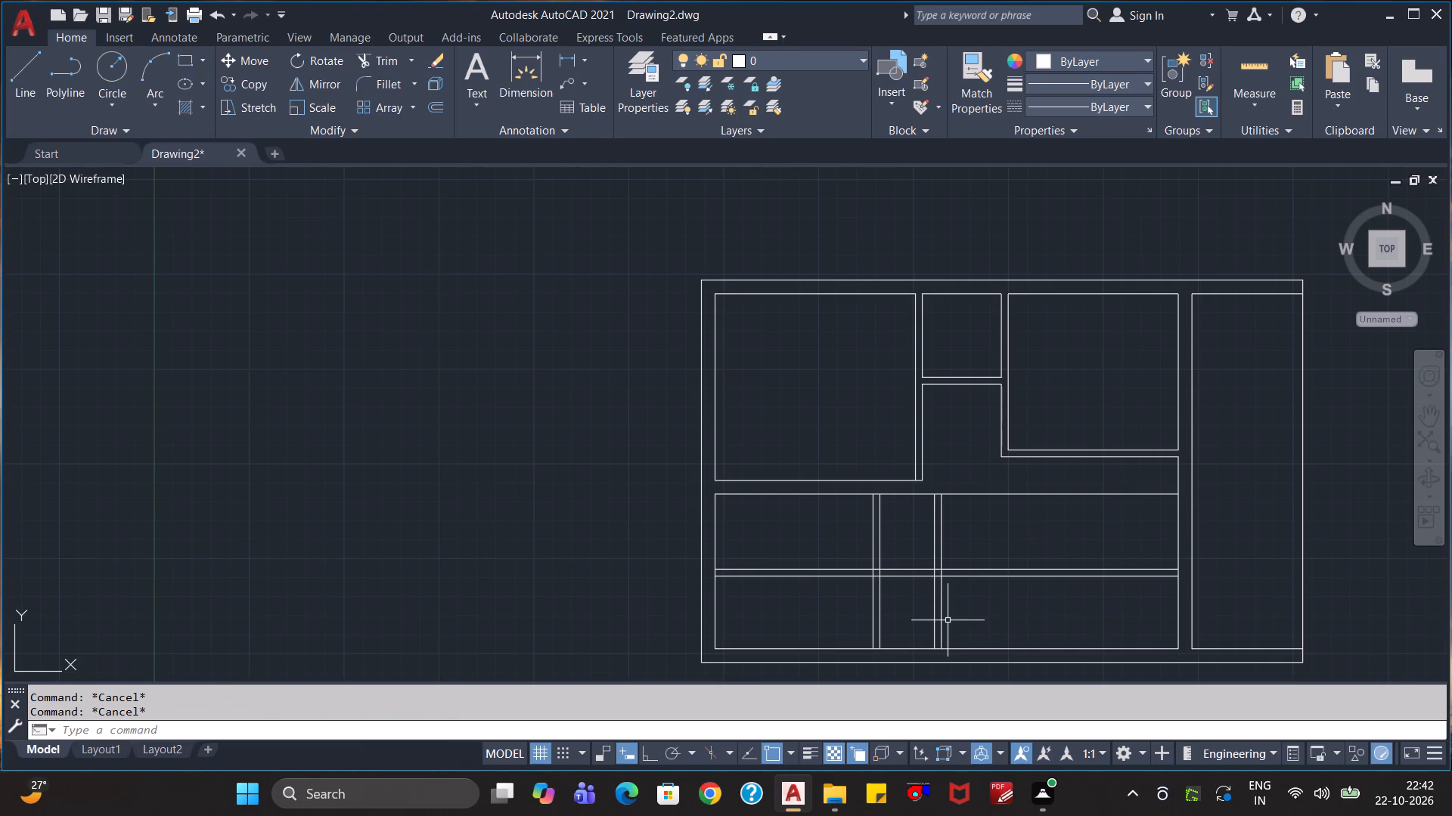
Trim the horizontal partition on both sides of the small central room, and the first vertical partition above it.
text(tr)
key(Return)
click(830, 610)
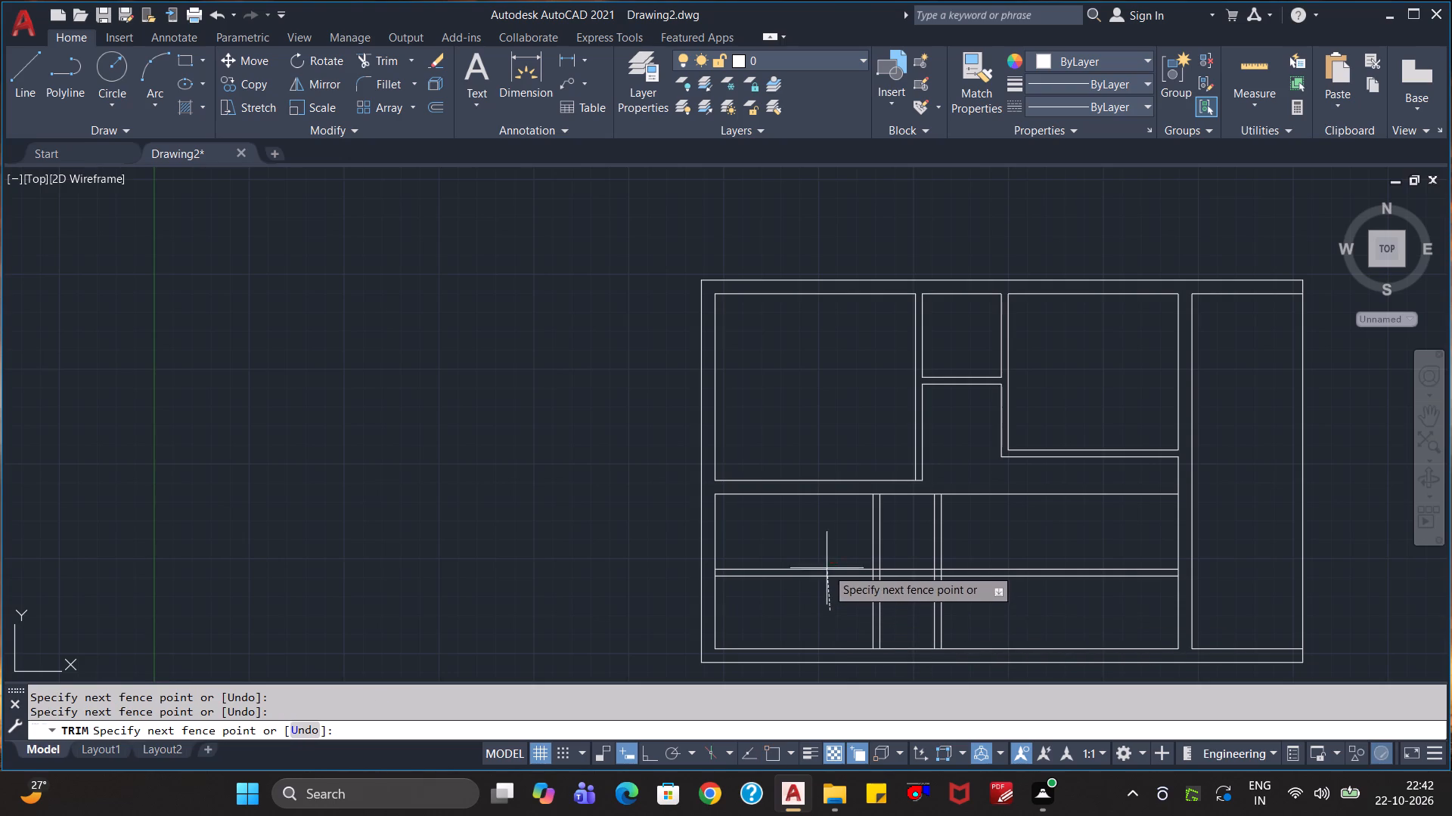
click(833, 552)
click(842, 547)
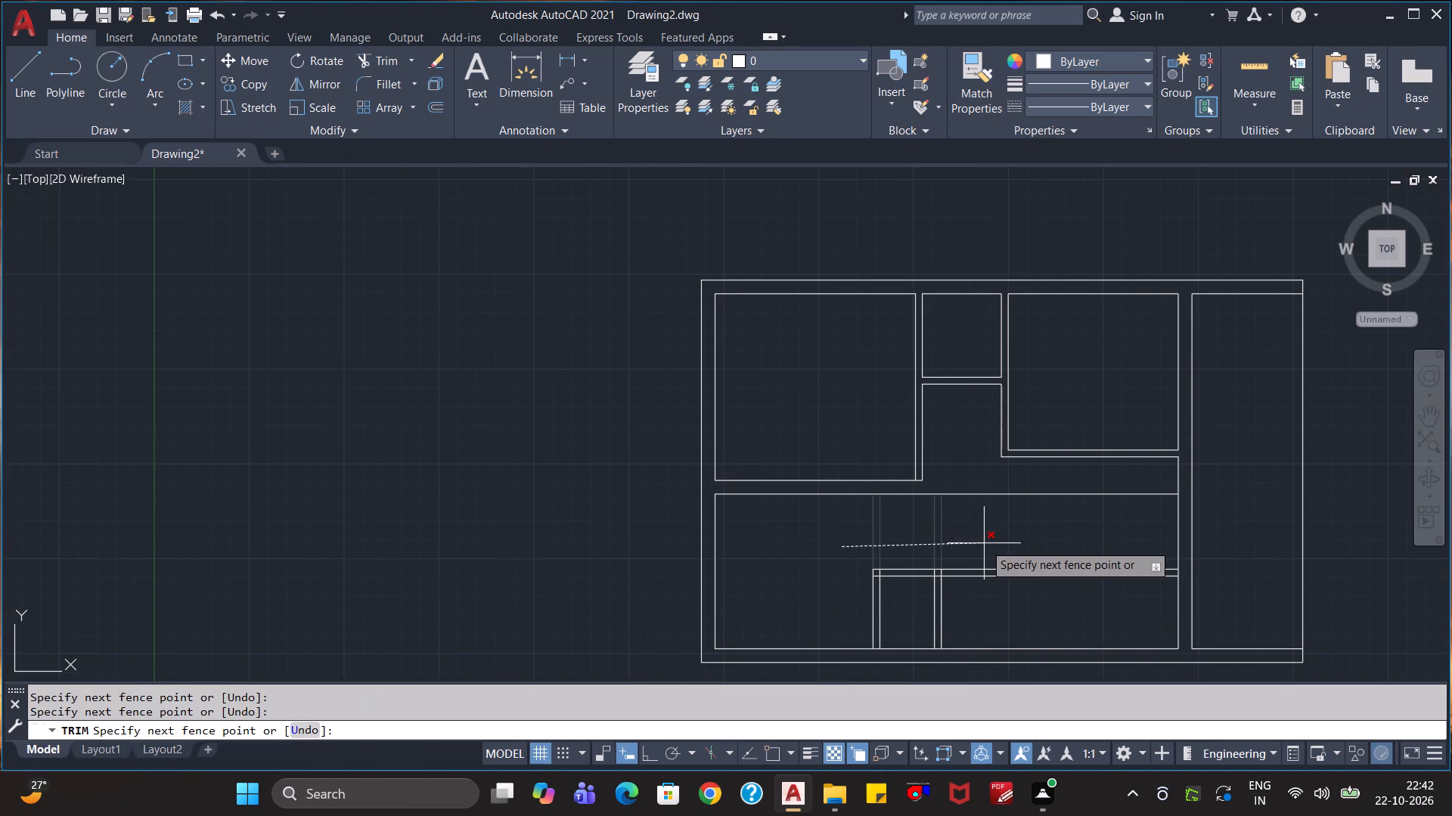
click(910, 542)
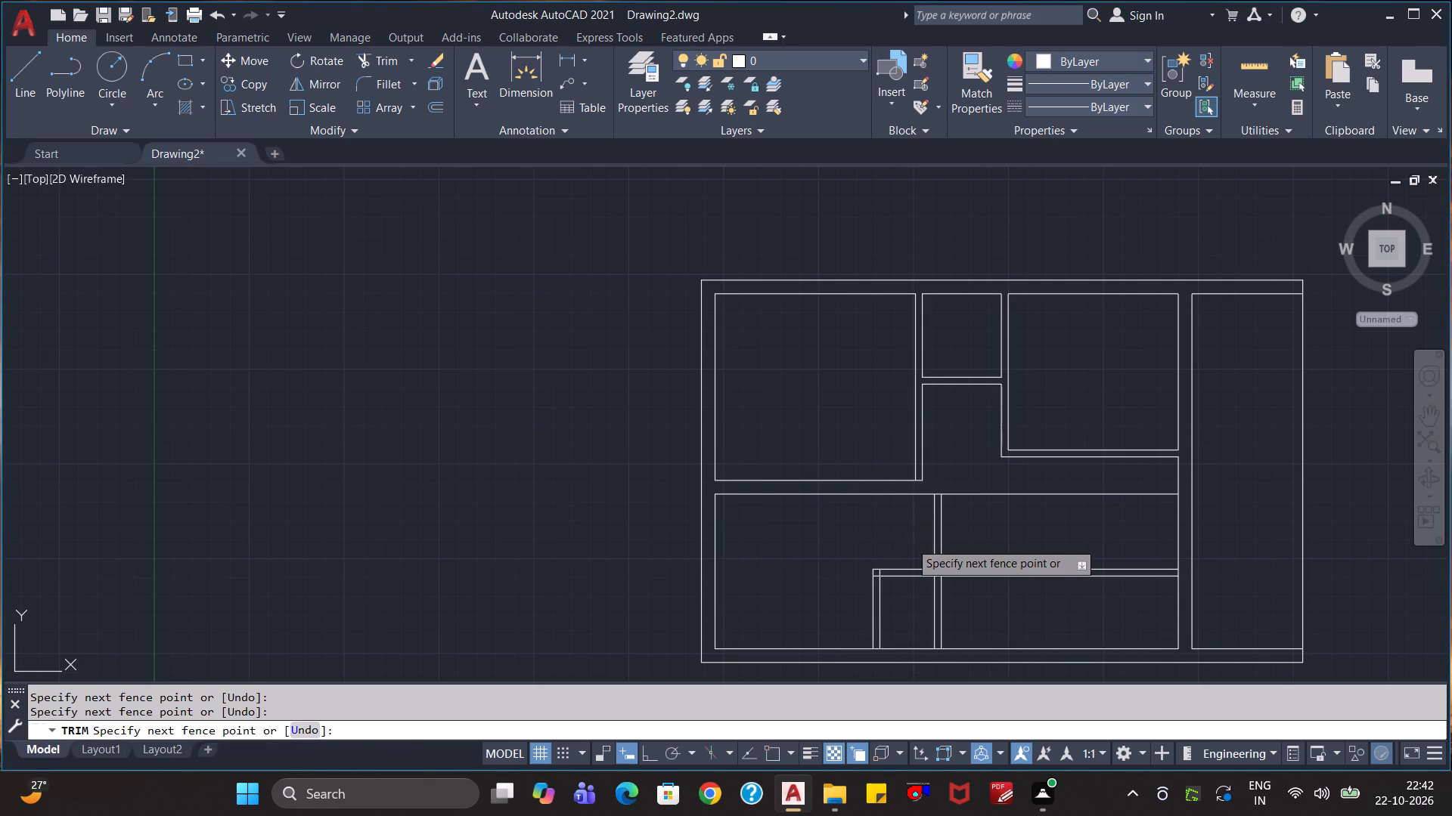
click(1008, 596)
click(1001, 555)
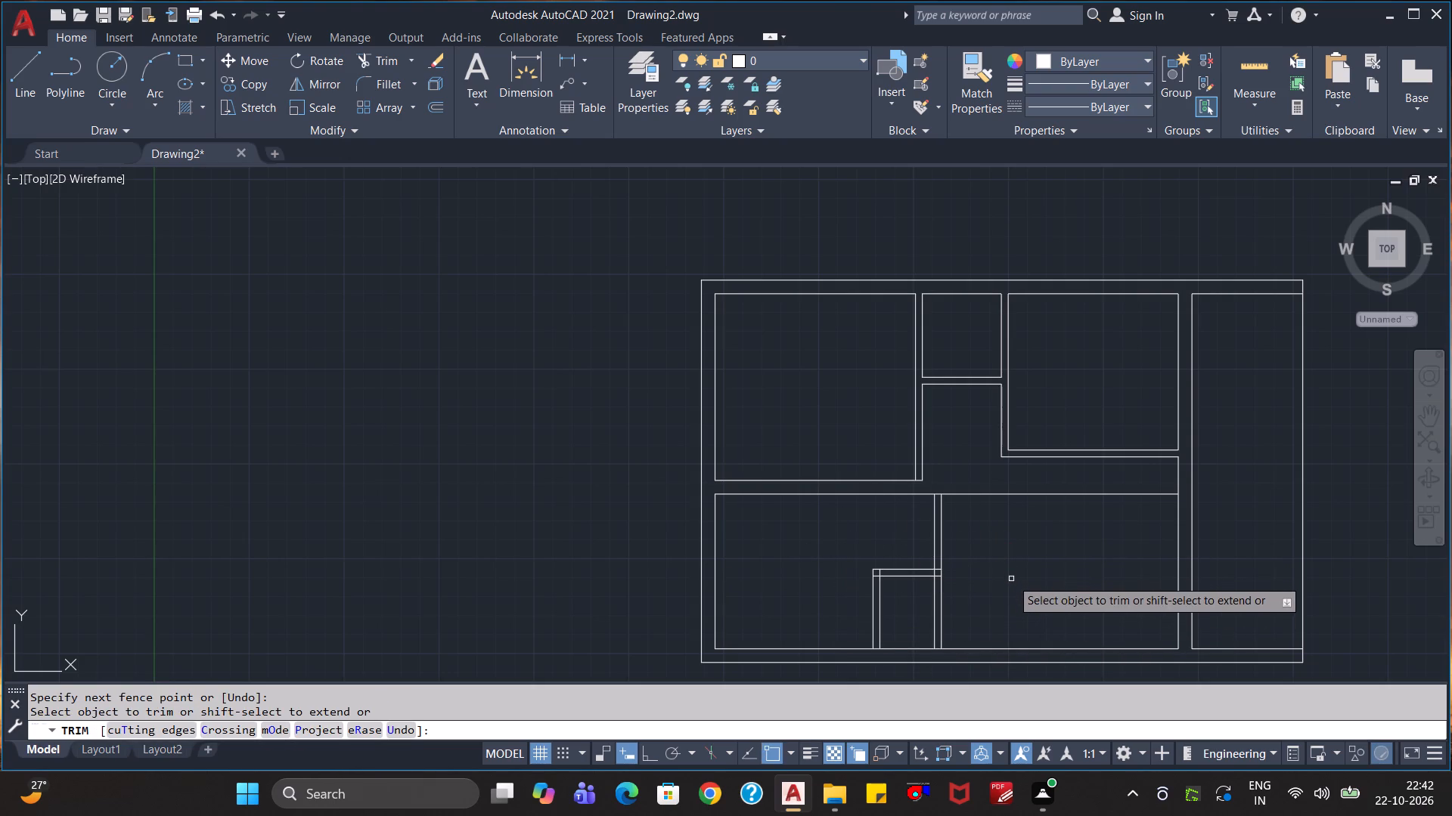
Trim the overlapping line ends at the small central room's two upper corners so its partition walls join cleanly.
scroll(963, 577, up, 2)
scroll(901, 578, up, 1)
click(889, 589)
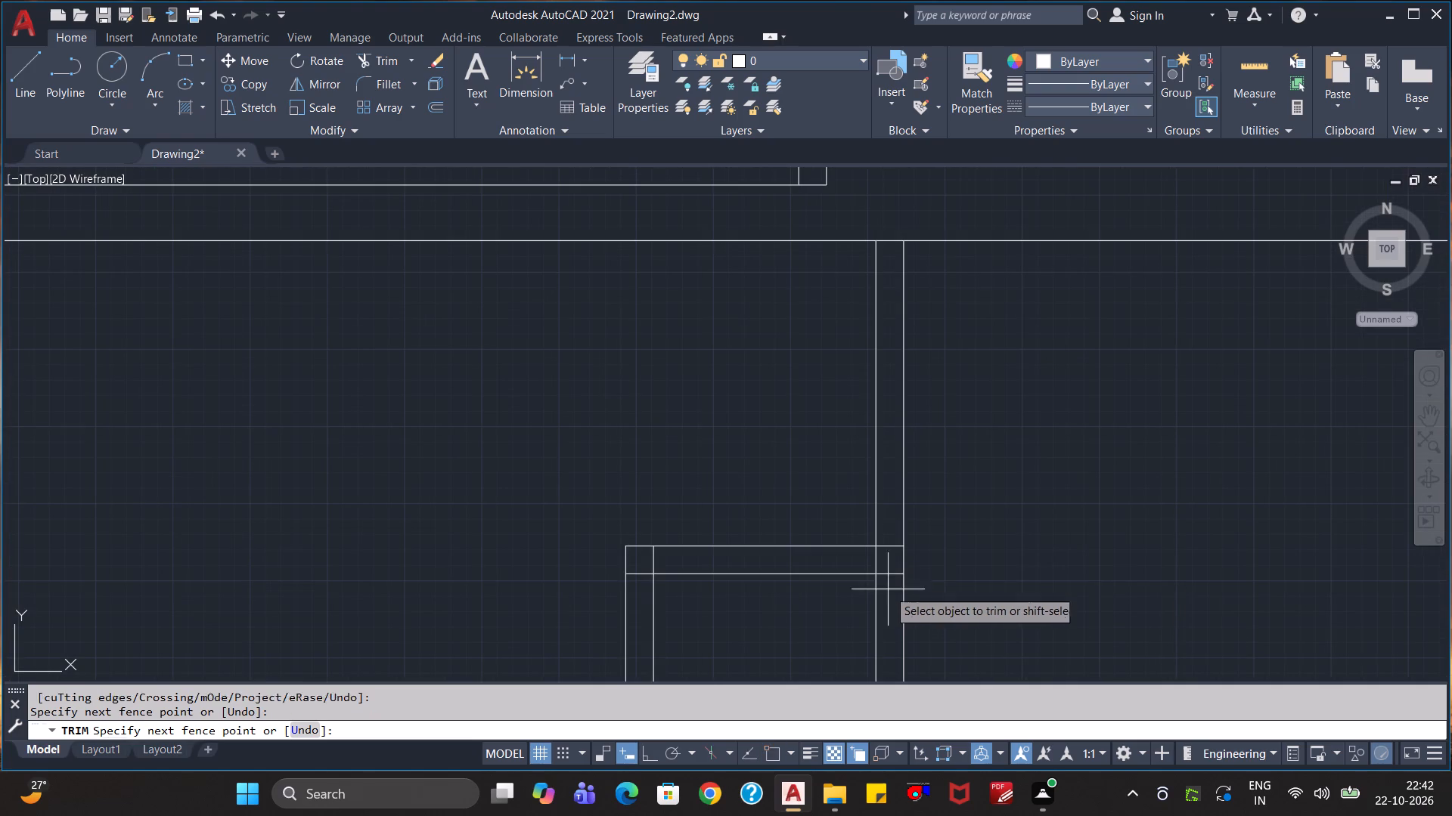
click(887, 536)
click(886, 562)
click(860, 563)
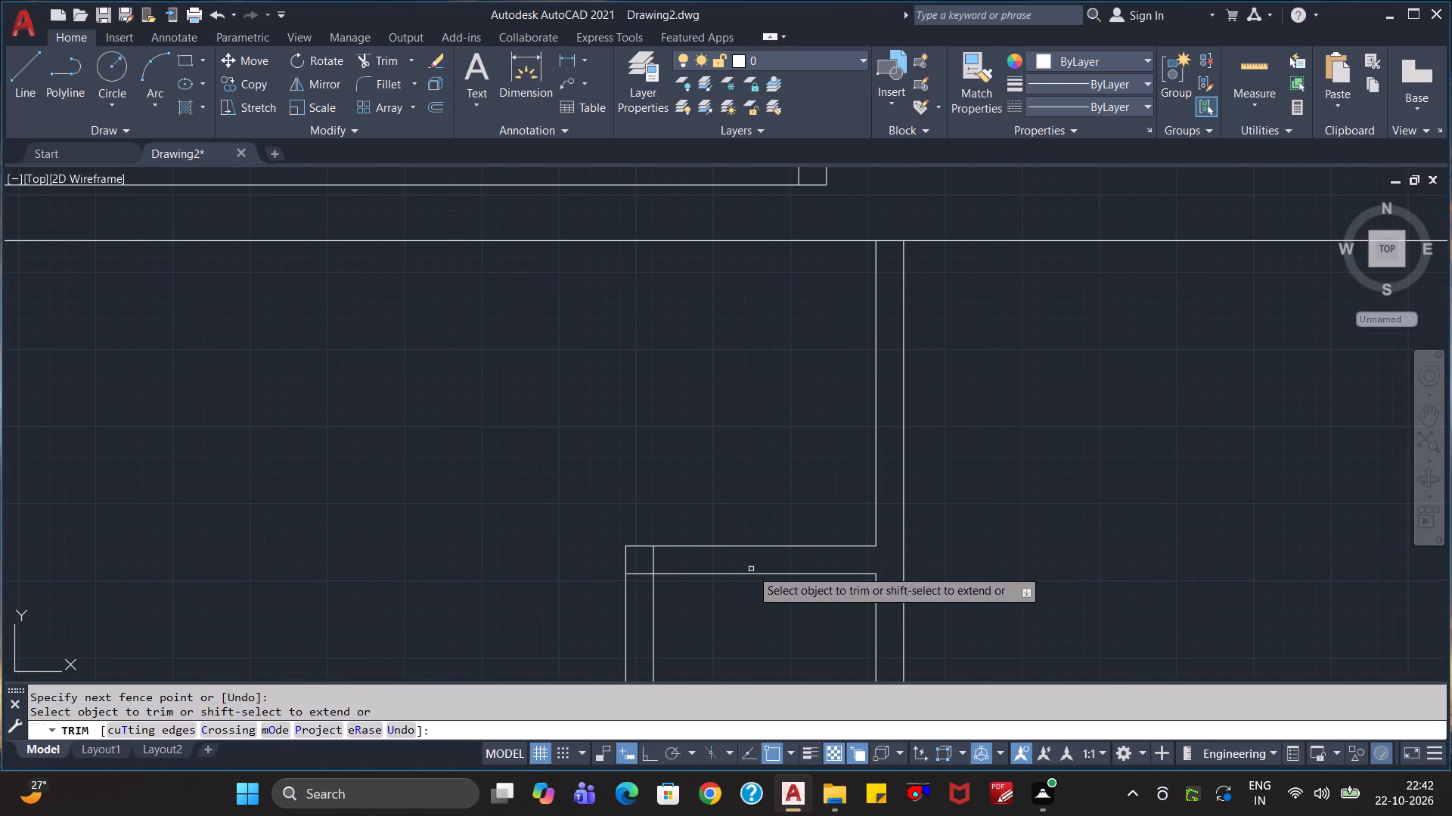
drag(667, 559, 643, 576)
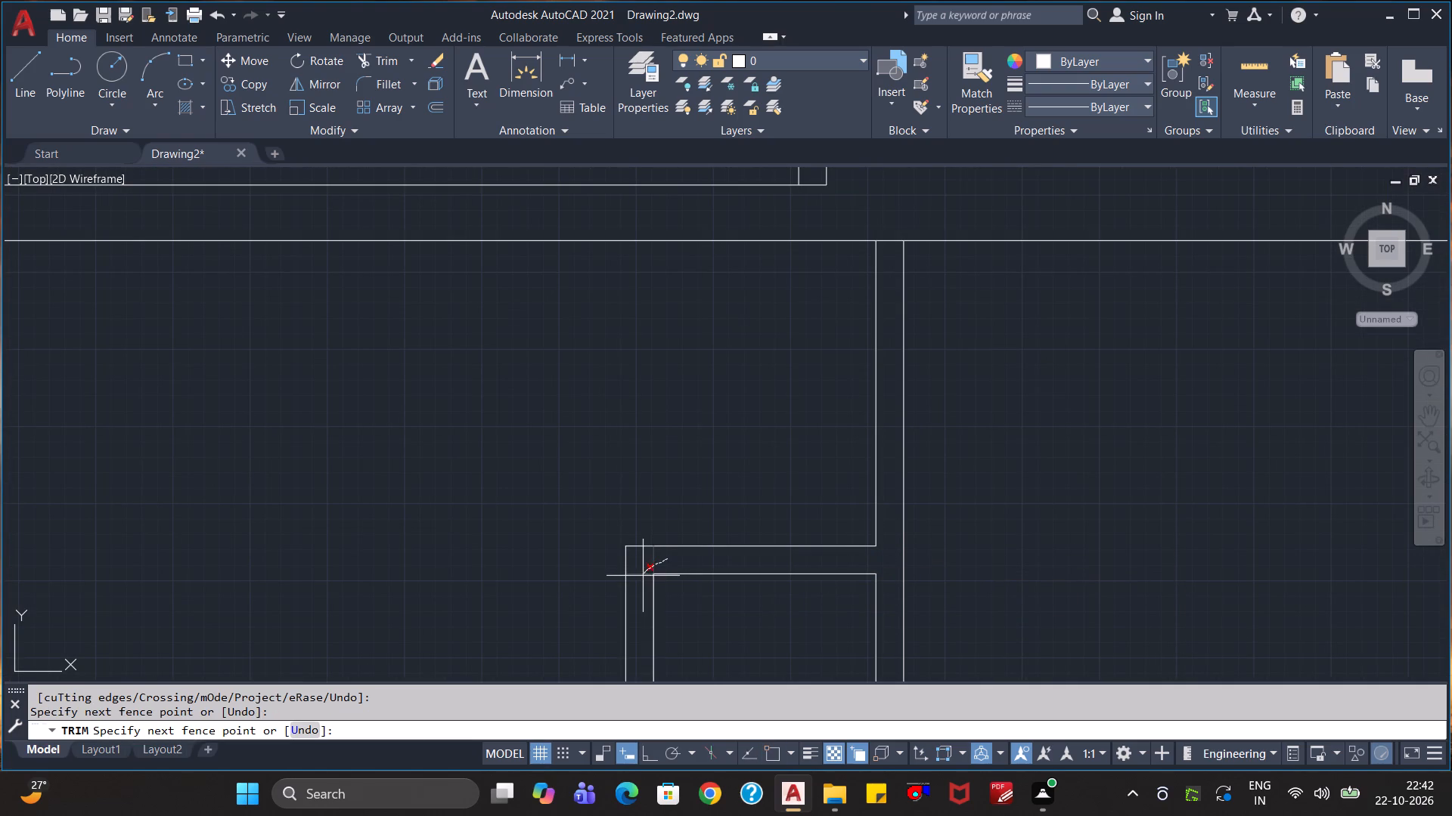
drag(643, 576, 642, 580)
Trim the bottom wall's inner line between the lines of each vertical partition beside the small central room.
scroll(863, 564, down, 2)
middle_drag(942, 591, 973, 342)
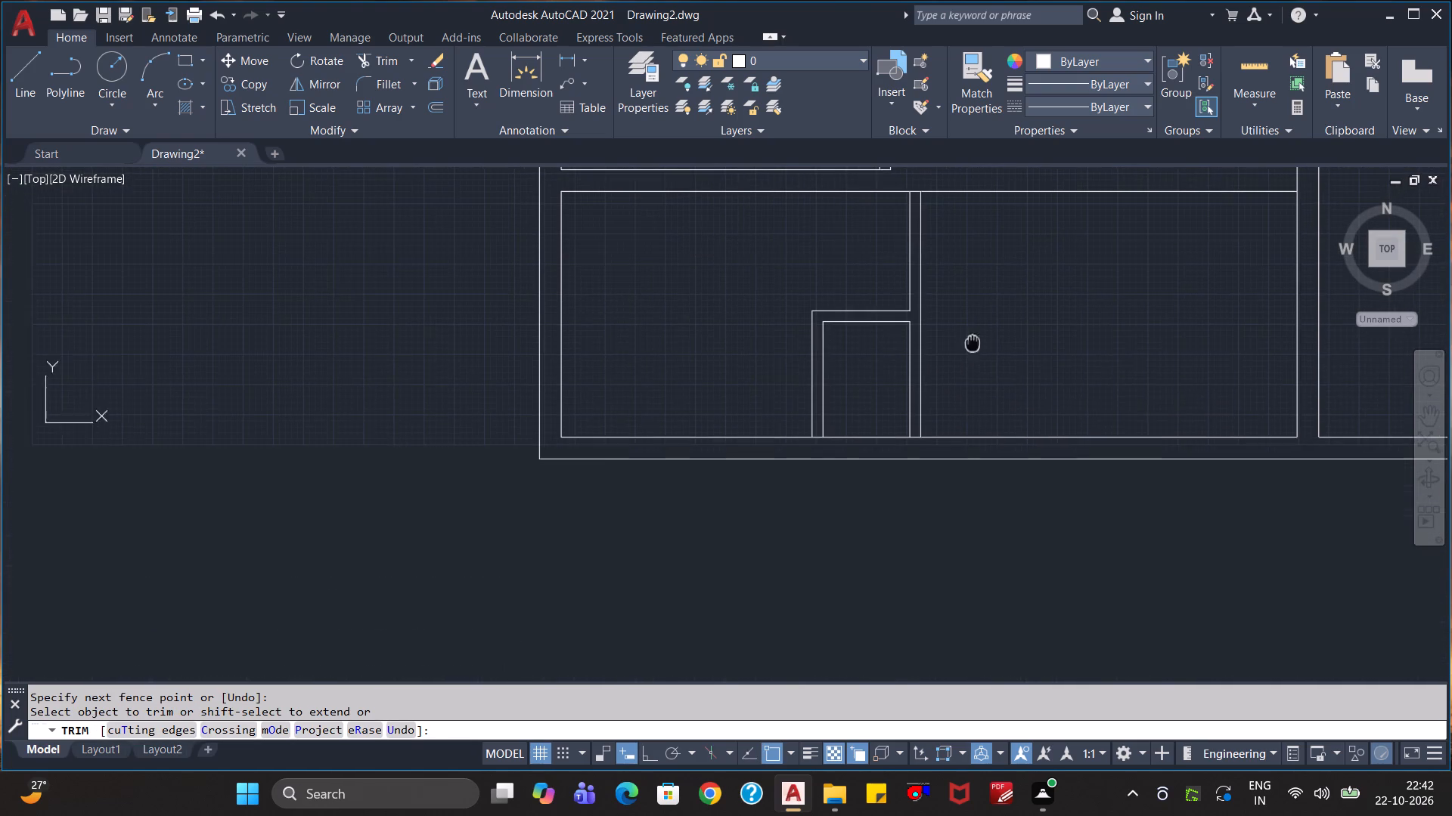
scroll(932, 437, up, 2)
click(889, 459)
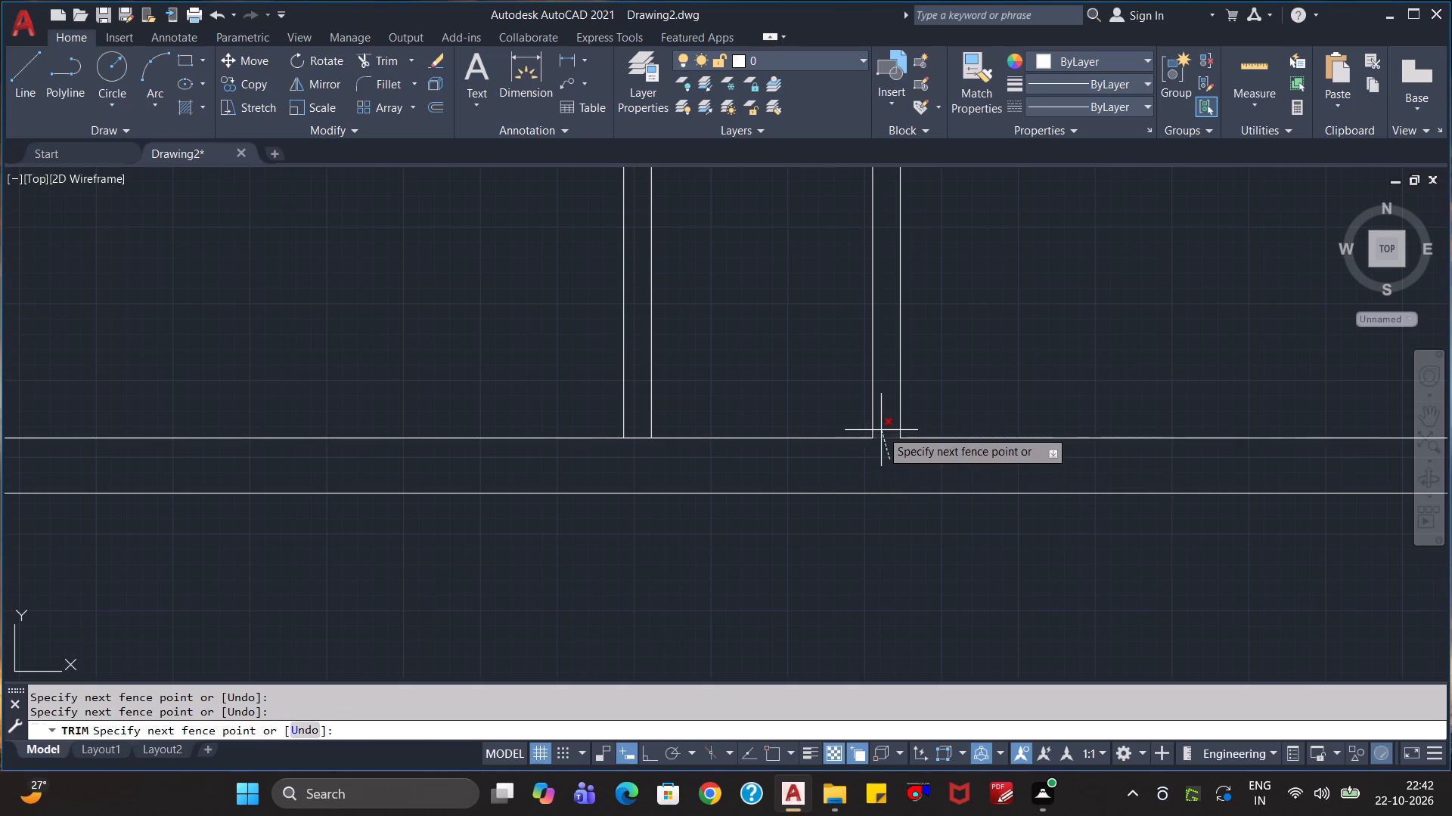
click(881, 428)
click(631, 447)
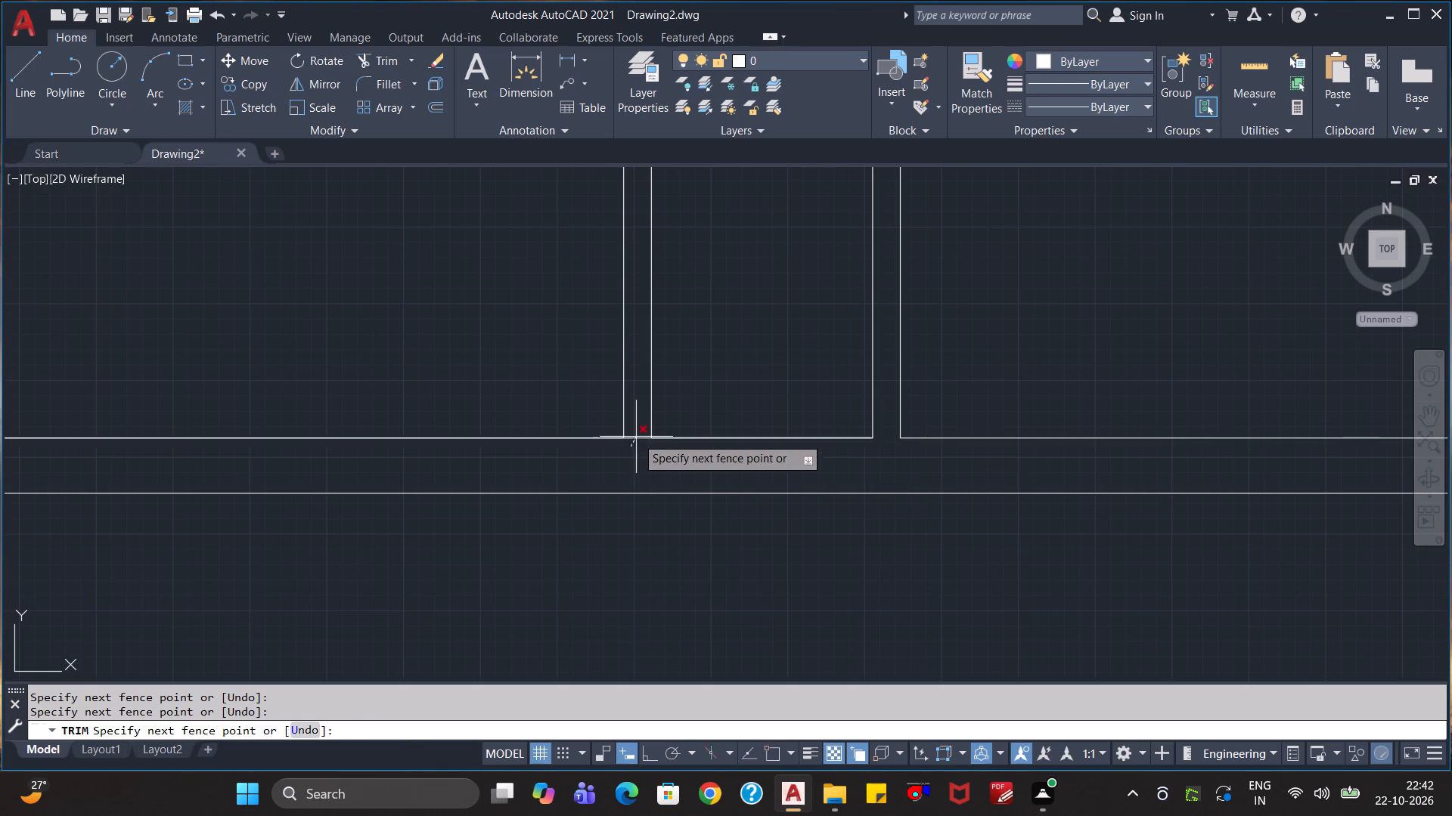
click(638, 431)
scroll(706, 436, down, 2)
middle_drag(839, 338, 809, 531)
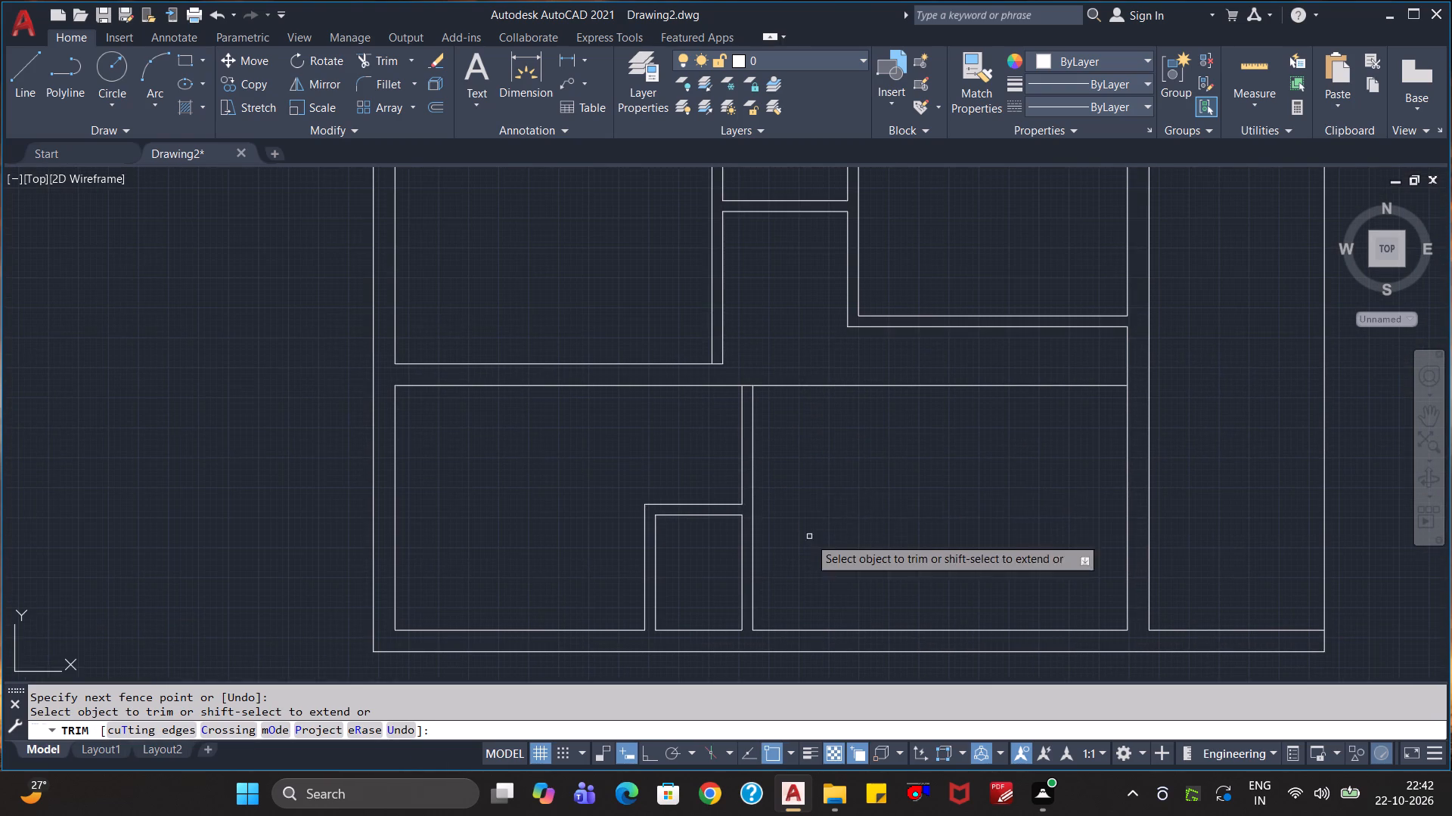
key(Escape)
key(Escape)
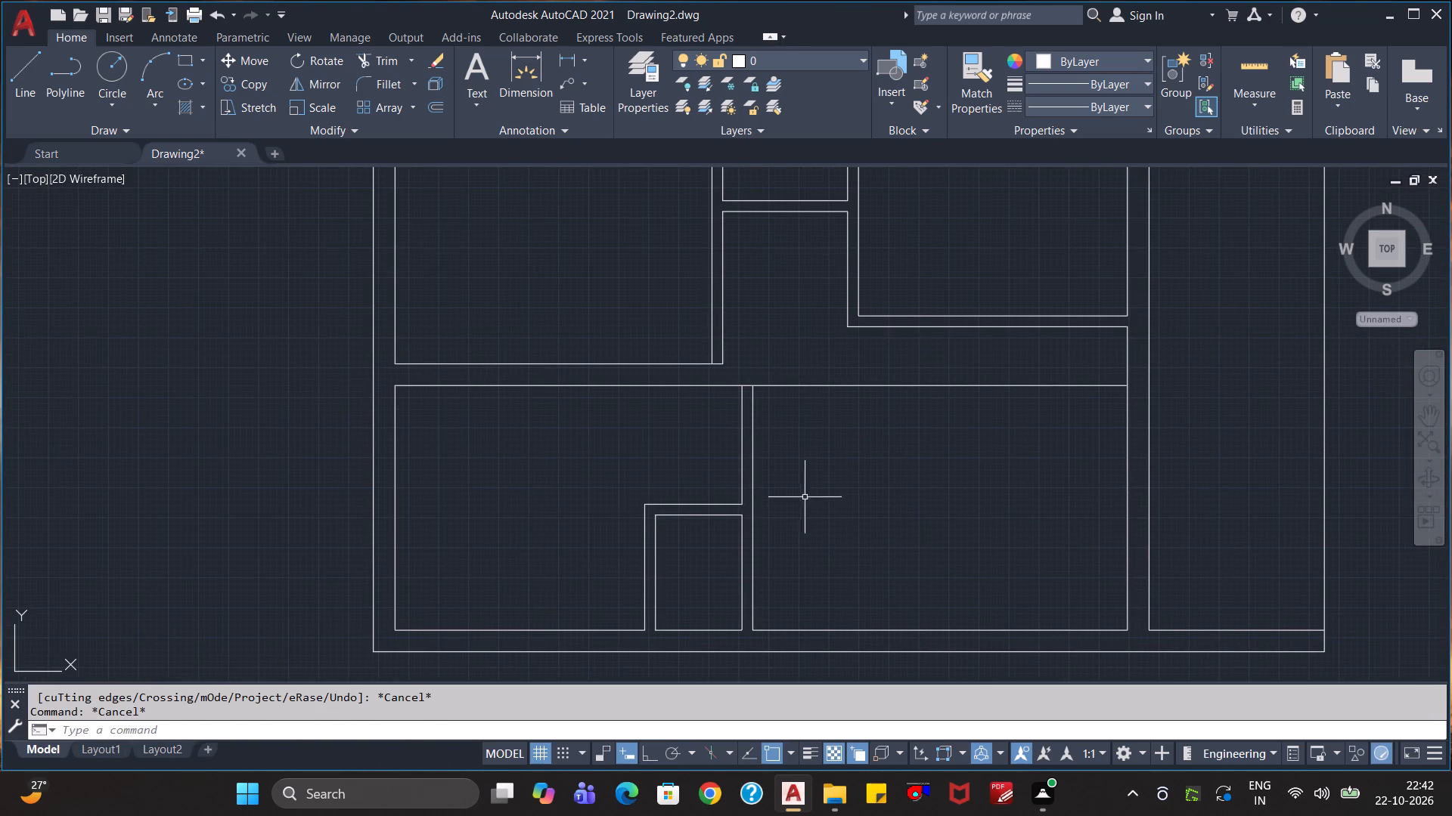
key(Escape)
Extend both lines of the taller vertical partition upward, and the upper-left room's bottom line across to the partition's right line.
text(ex)
key(Return)
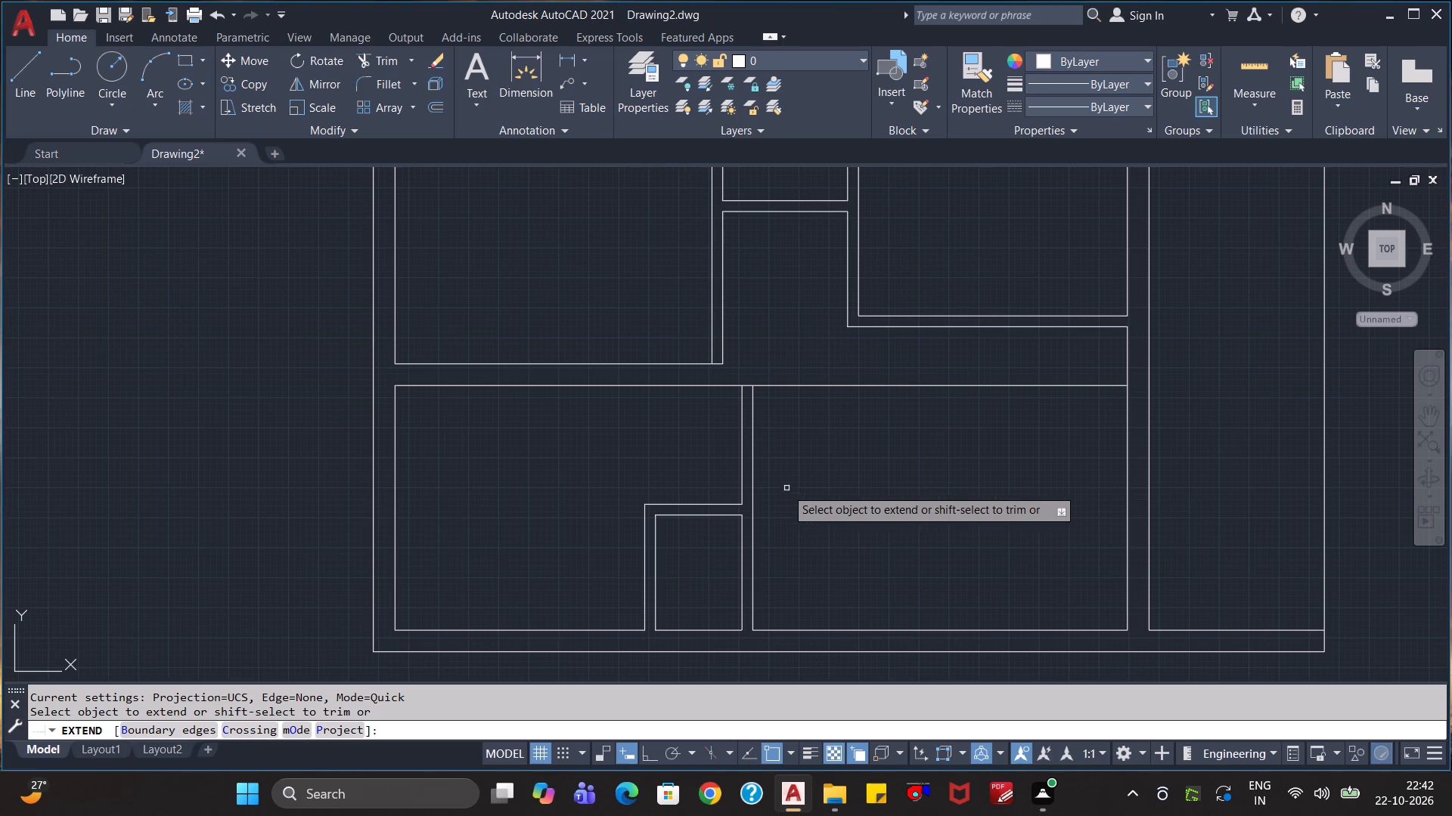
click(752, 400)
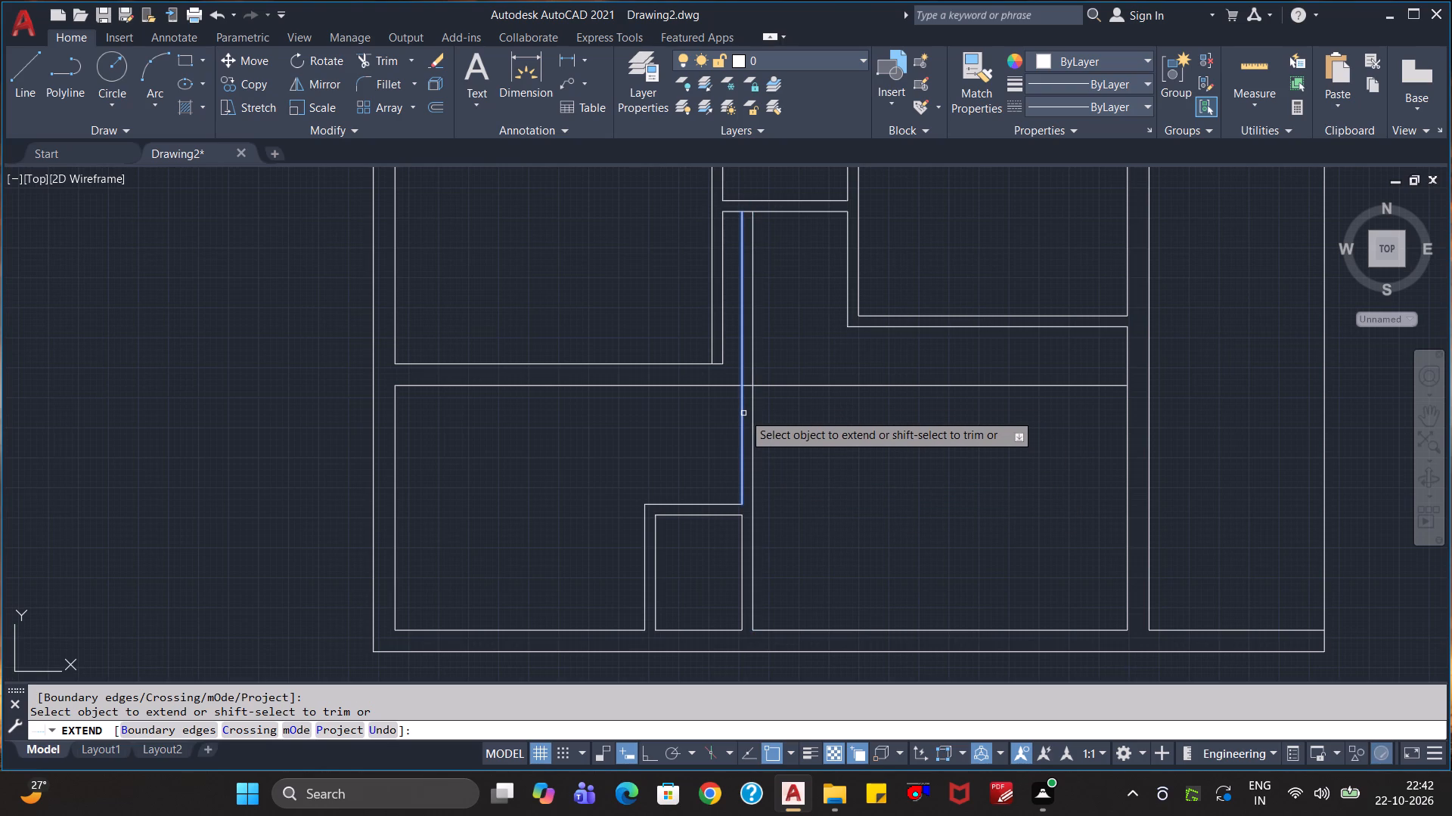
click(743, 413)
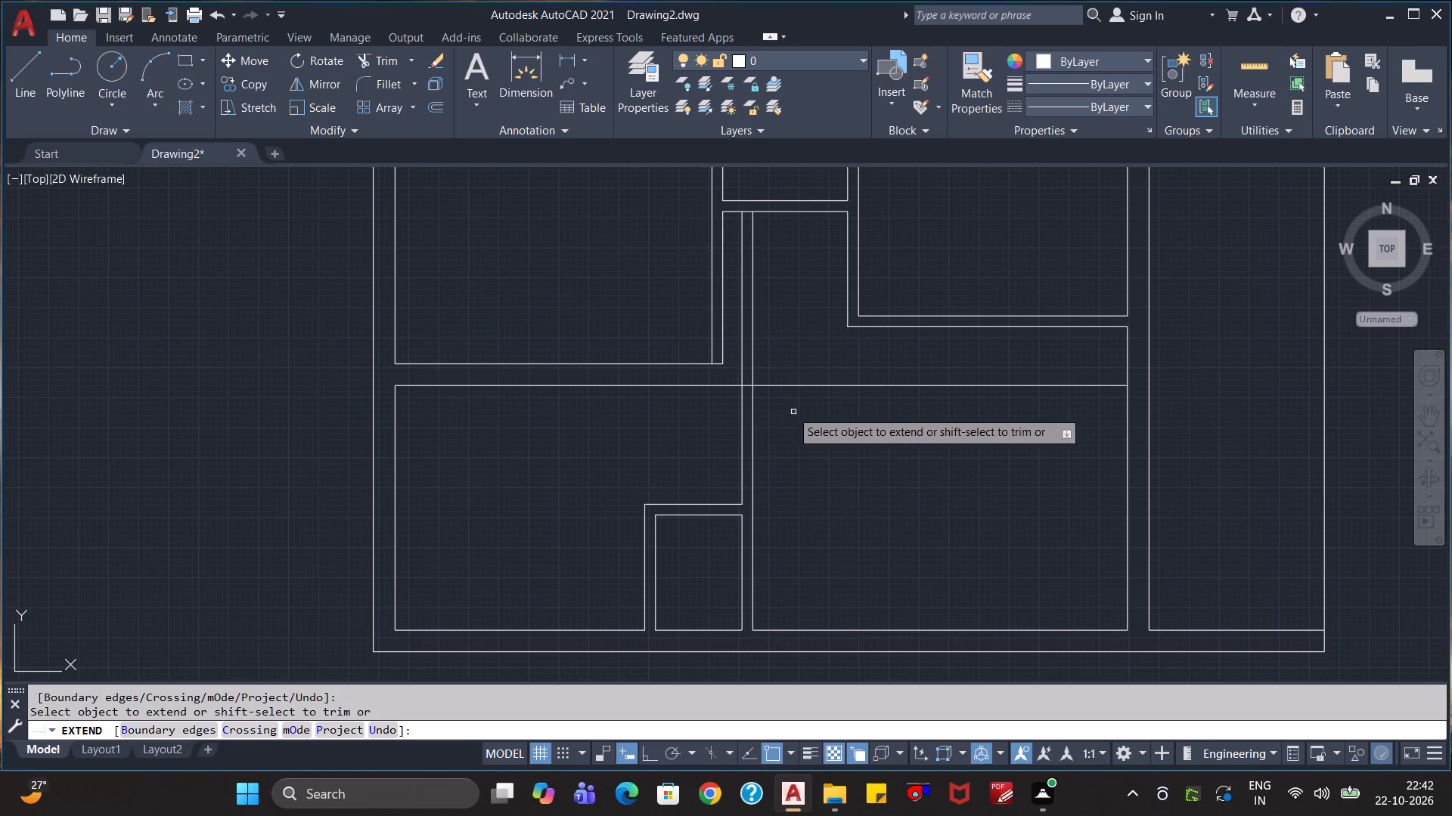
click(719, 362)
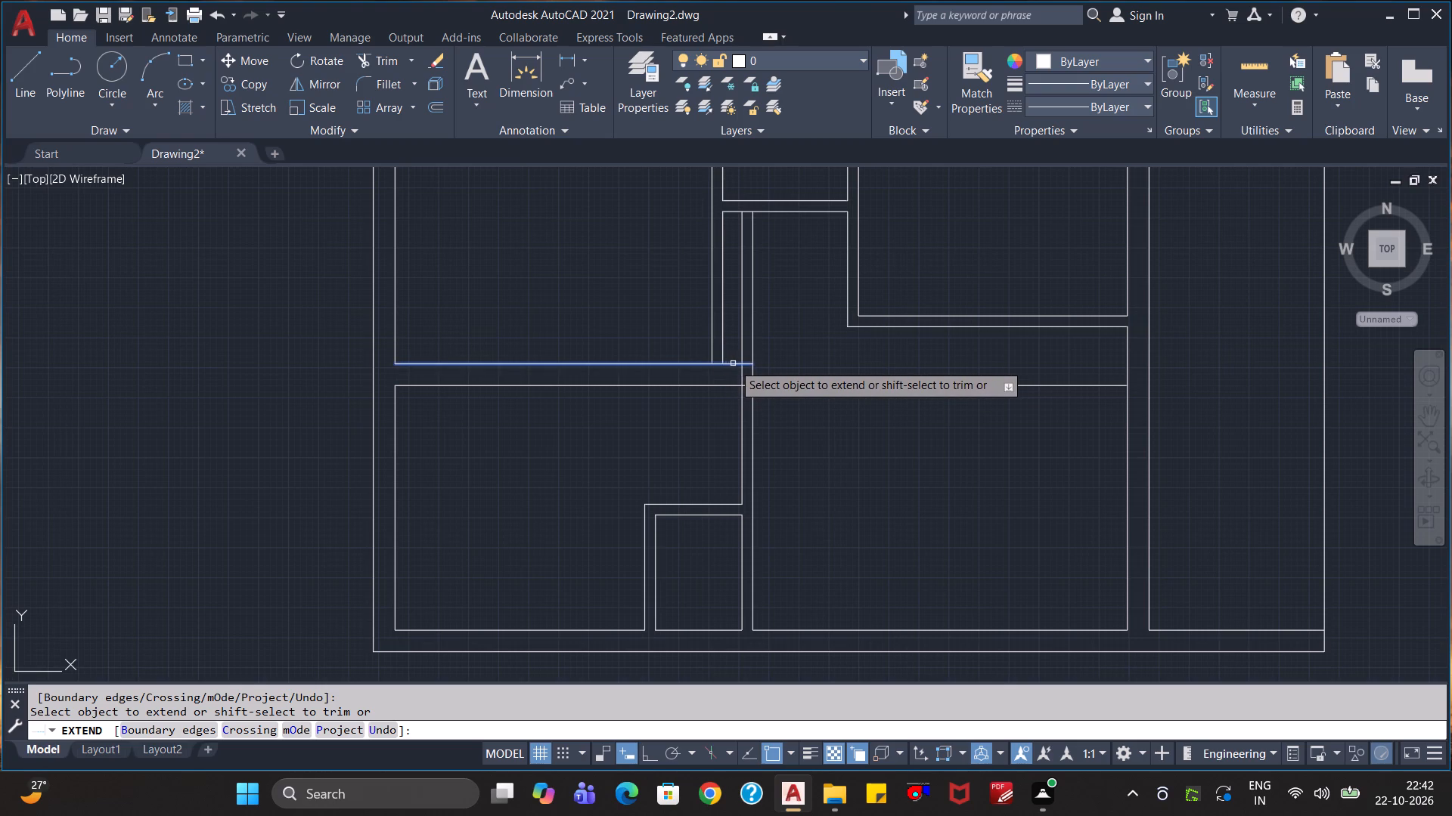
click(737, 366)
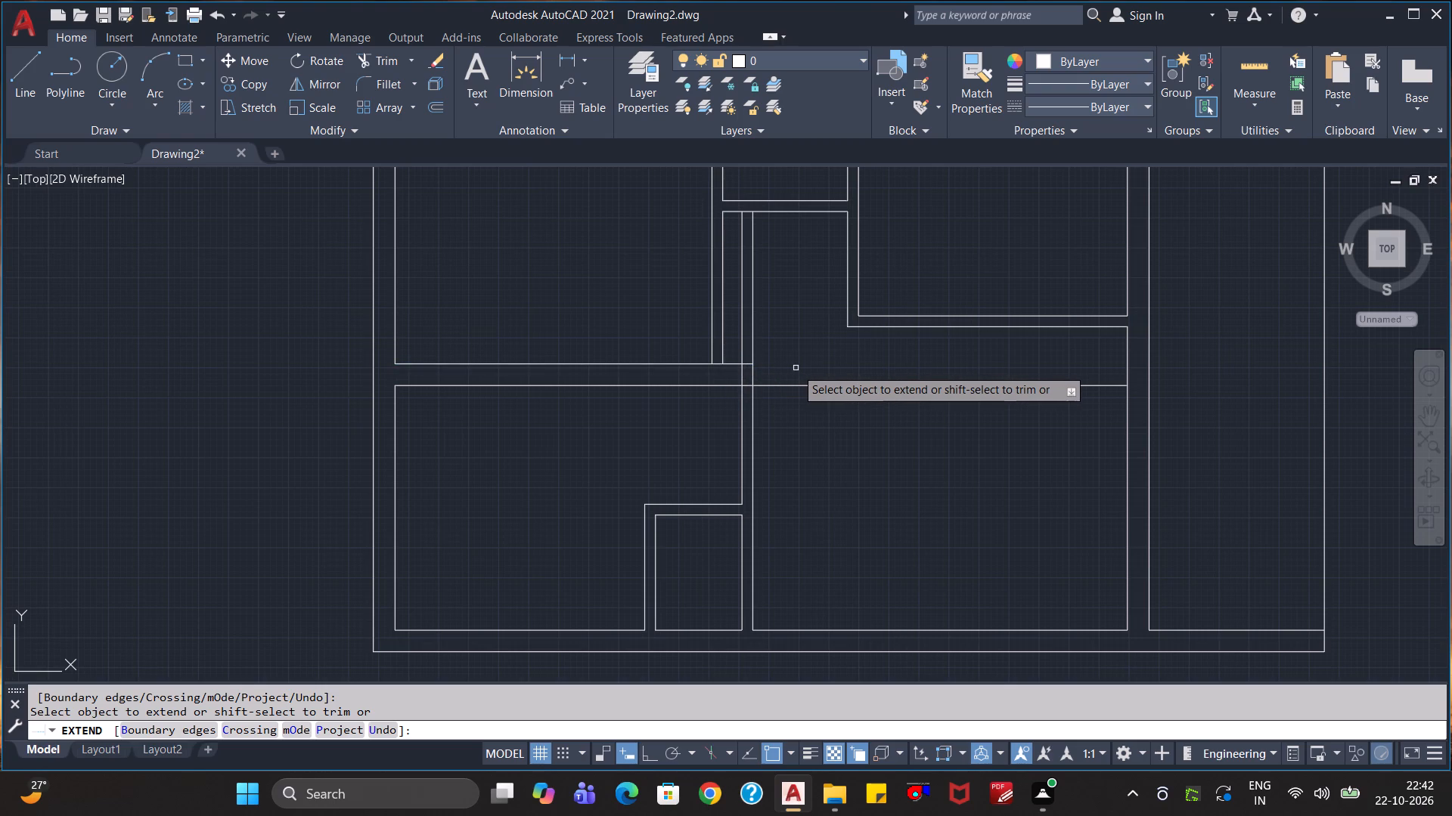
key(Escape)
key(Escape)
key(Escape)
Trim the excess partition lines at the junction with the middle wall, and remove that wall's lower line right of the partition.
text(re)
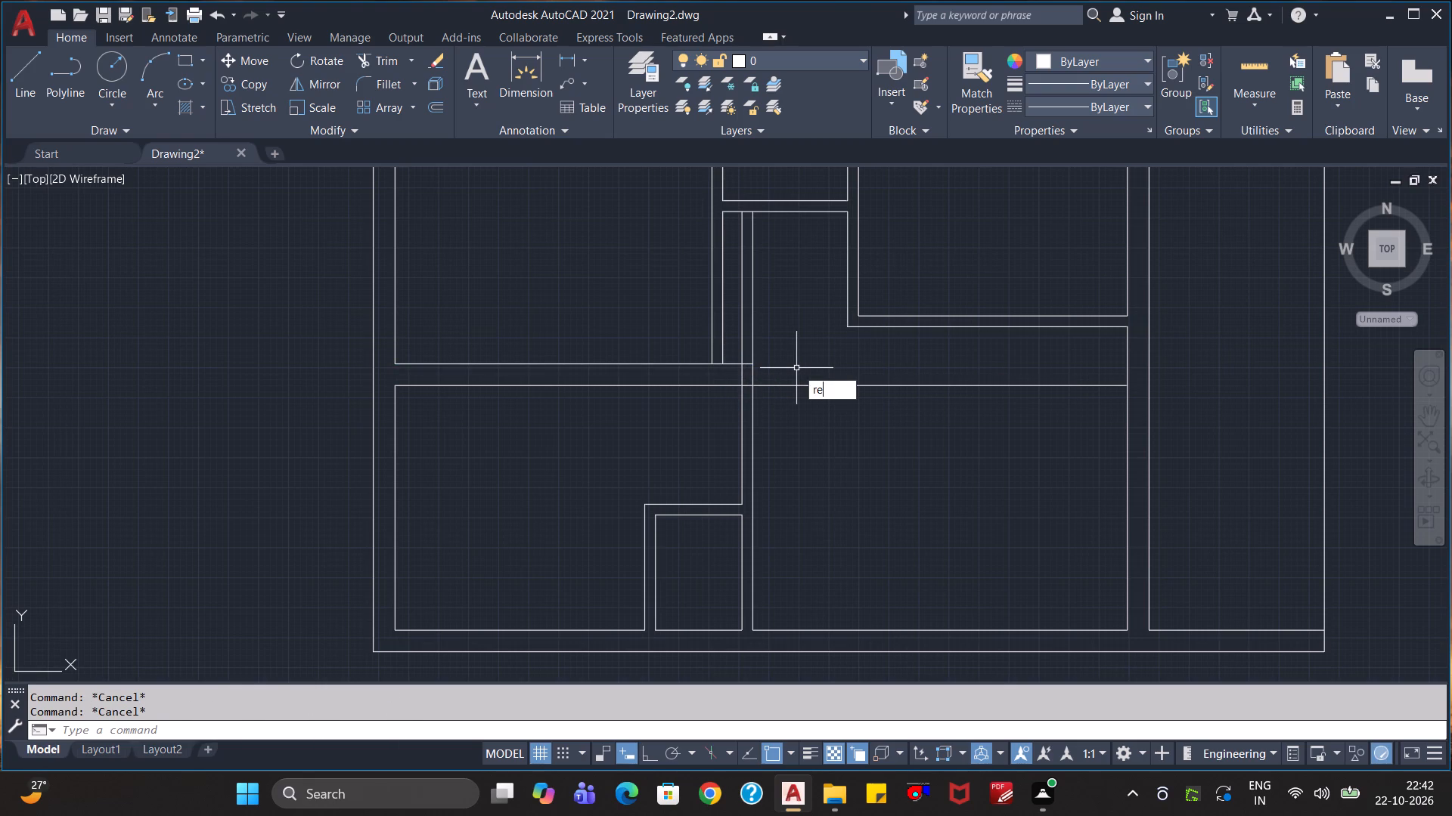
key(BackSpace)
key(BackSpace)
key(BackSpace)
key(t)
key(r)
key(Return)
click(787, 317)
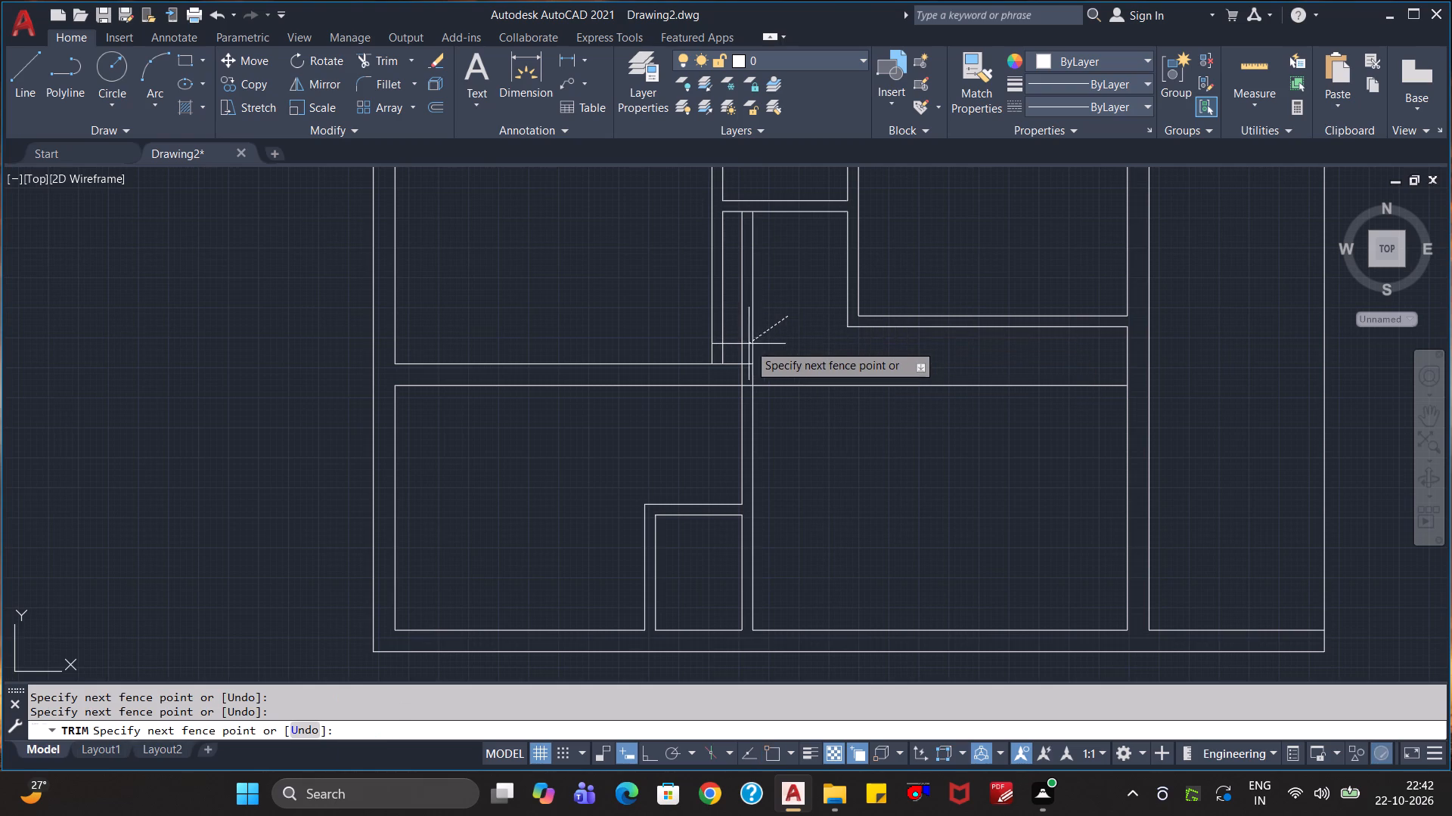
click(741, 350)
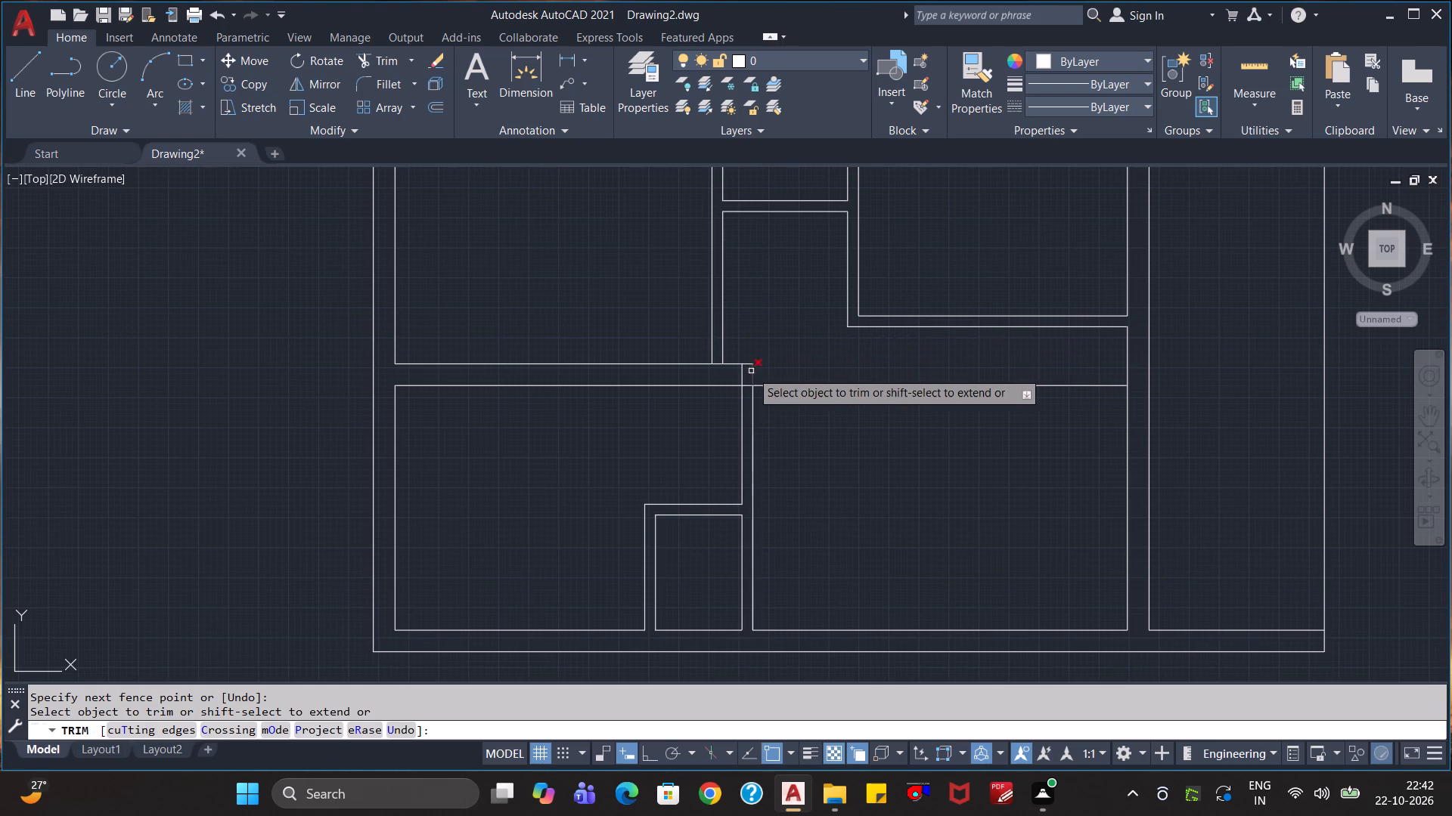
click(741, 377)
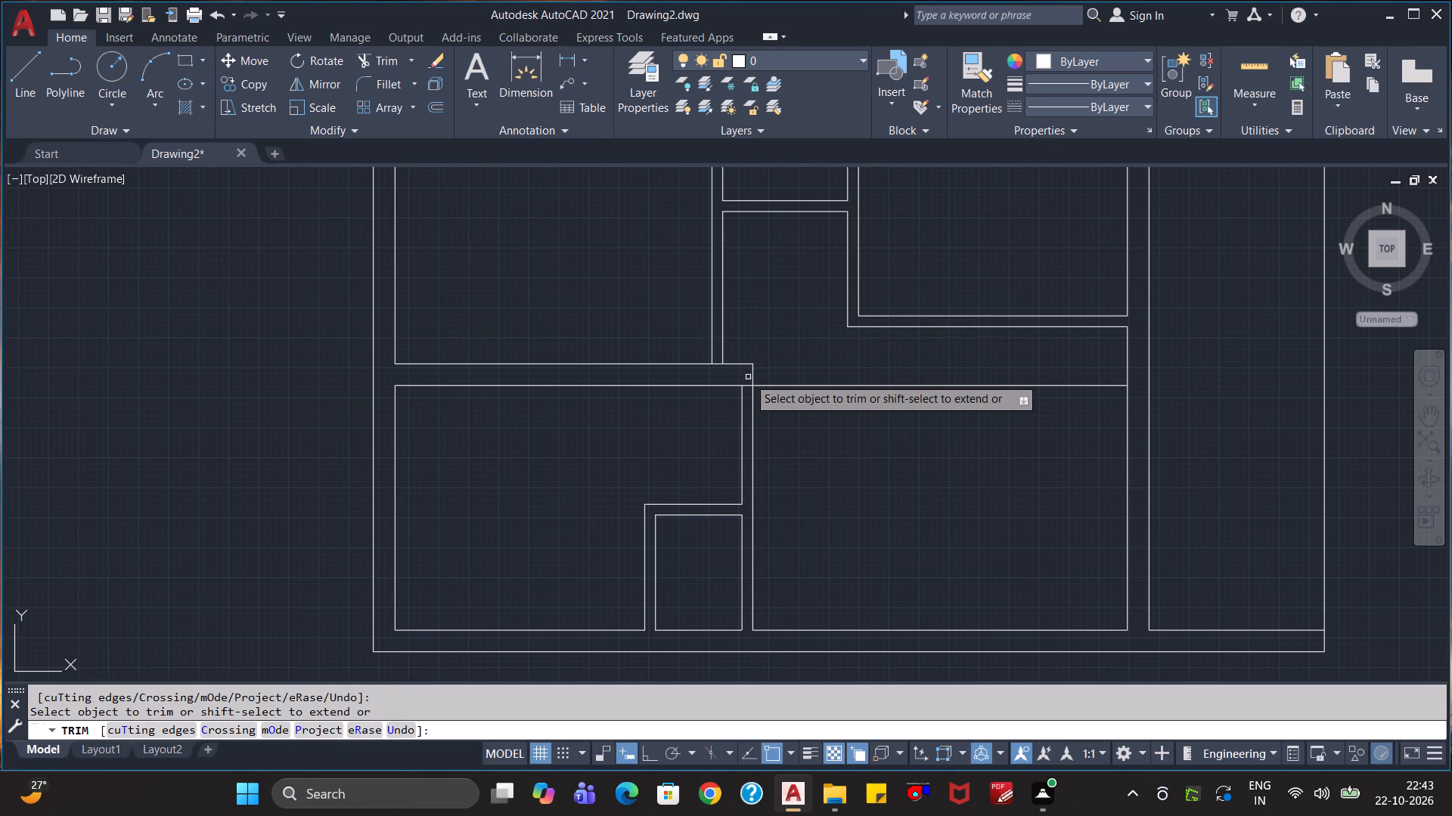
click(747, 386)
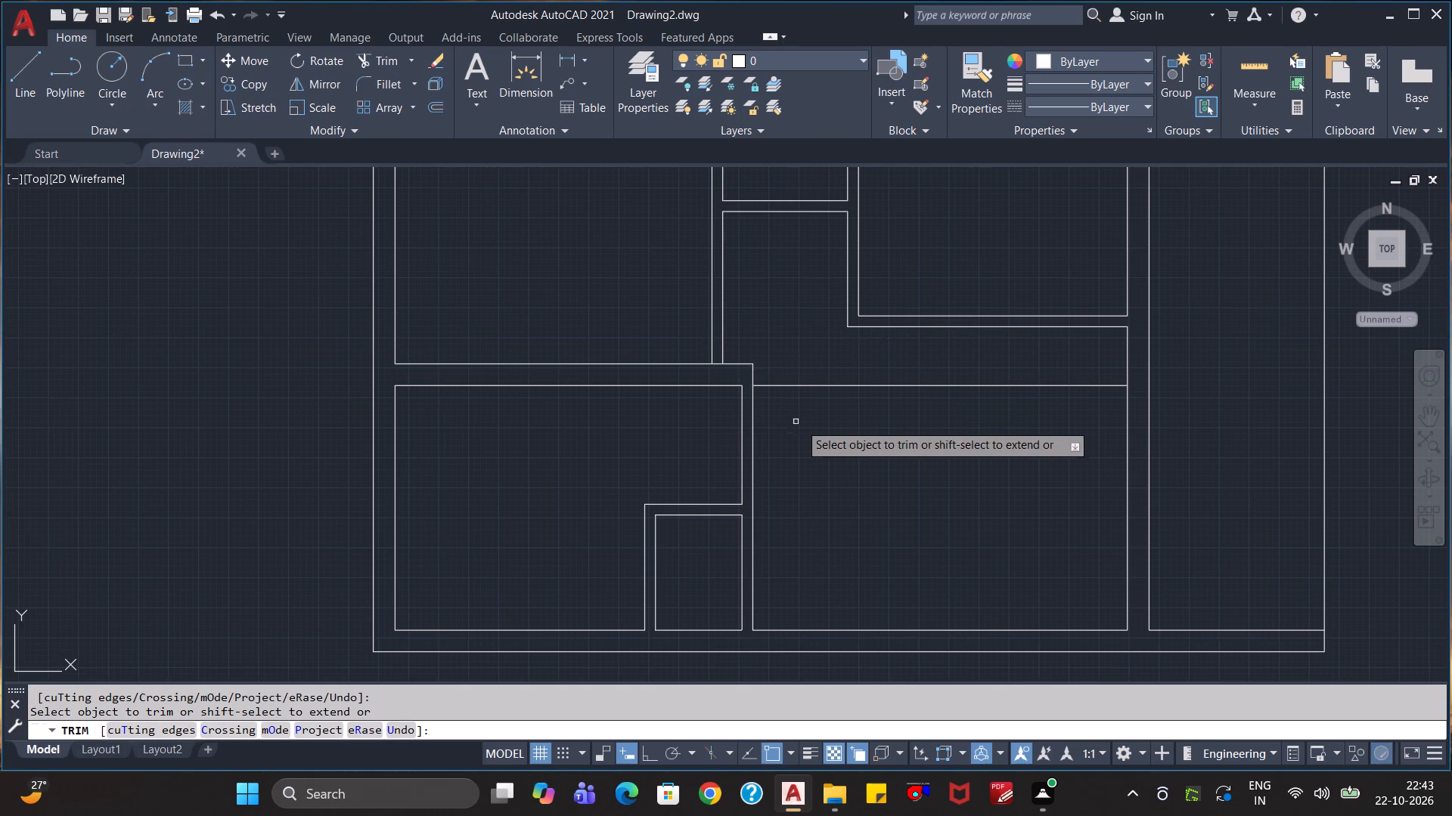
click(868, 385)
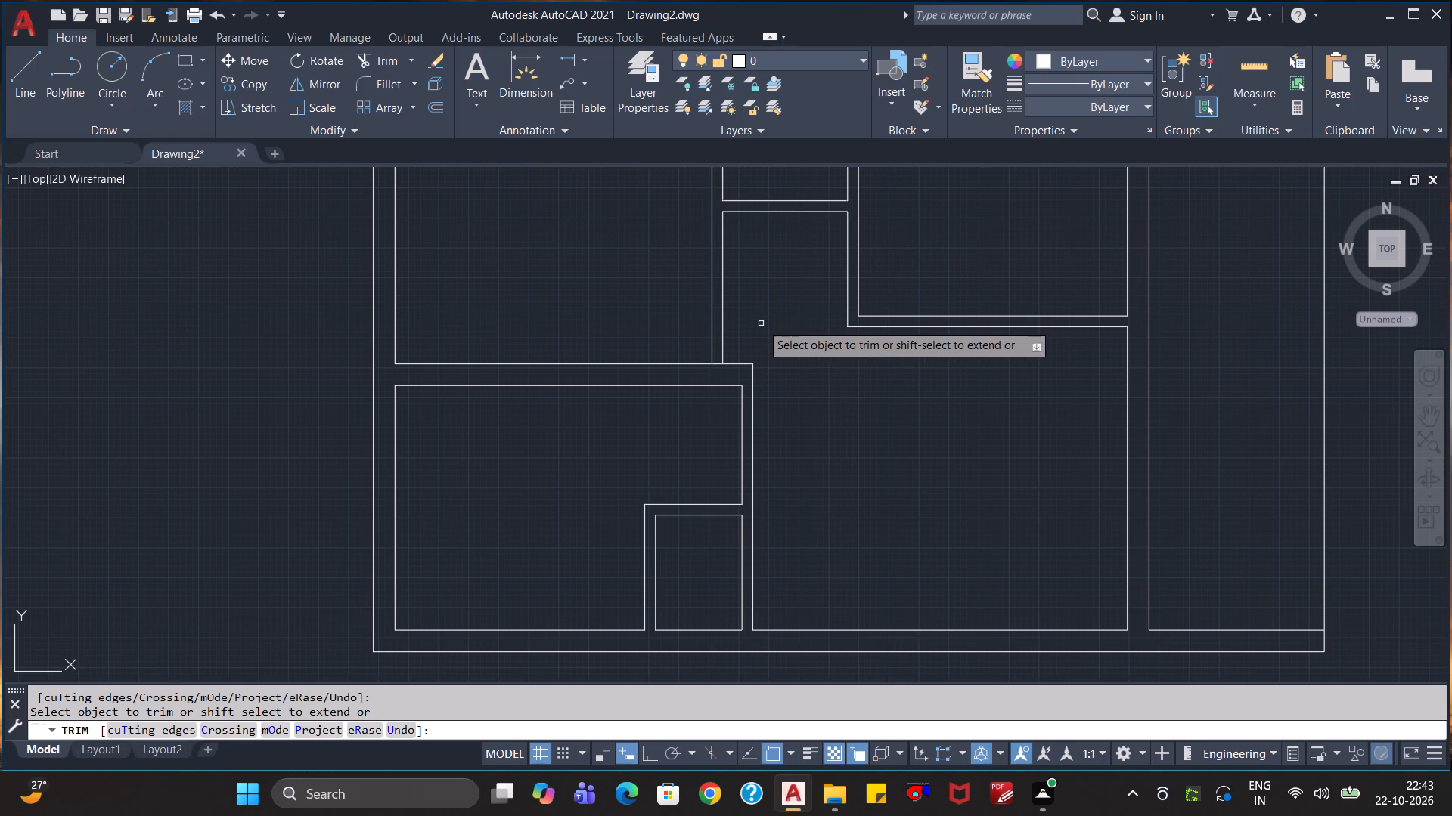
scroll(761, 323, up, 1)
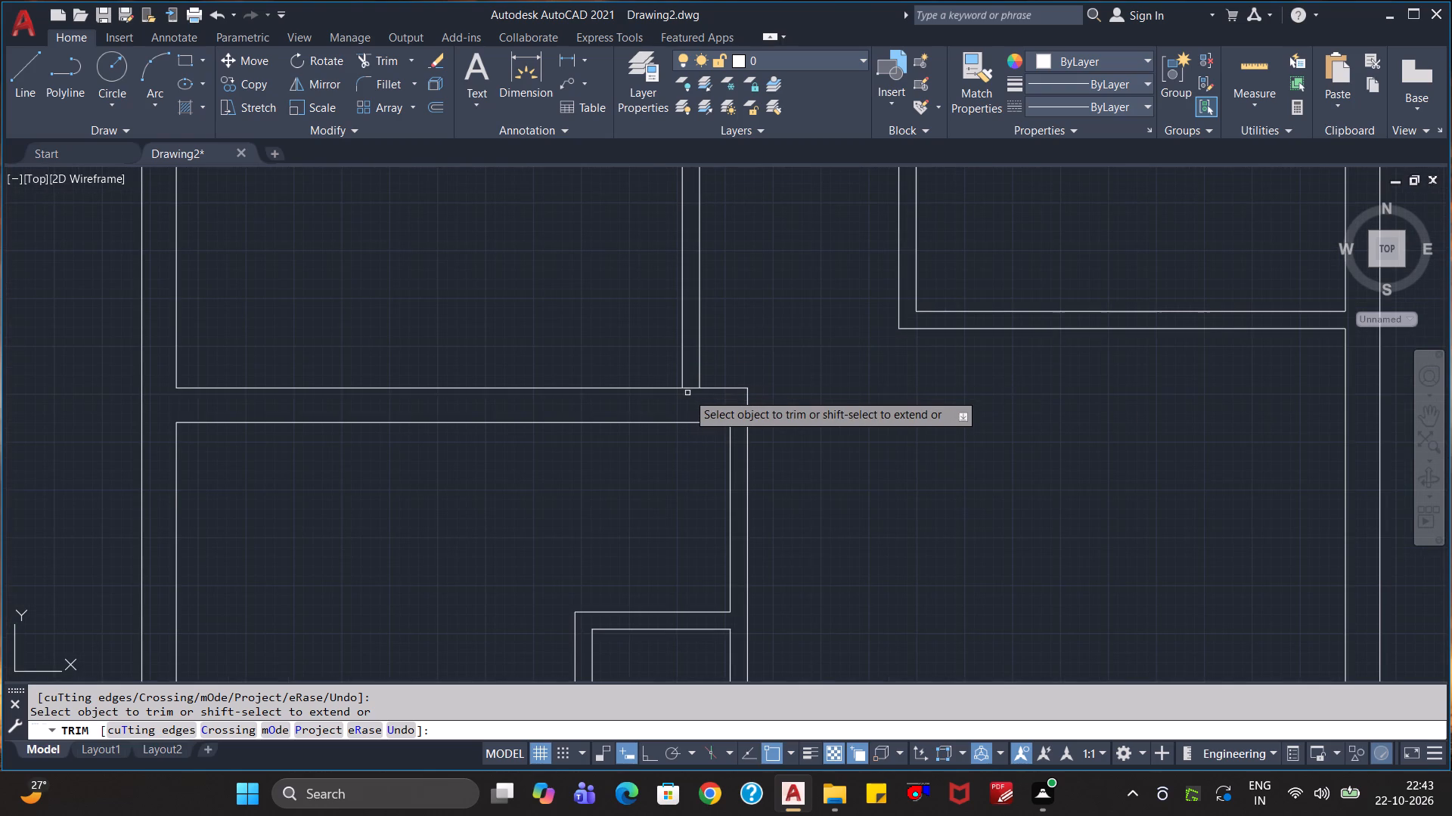
key(Escape)
key(Escape)
key(Escape)
Offset the middle wall's upper line 6" upward into the upper-left room.
key(o)
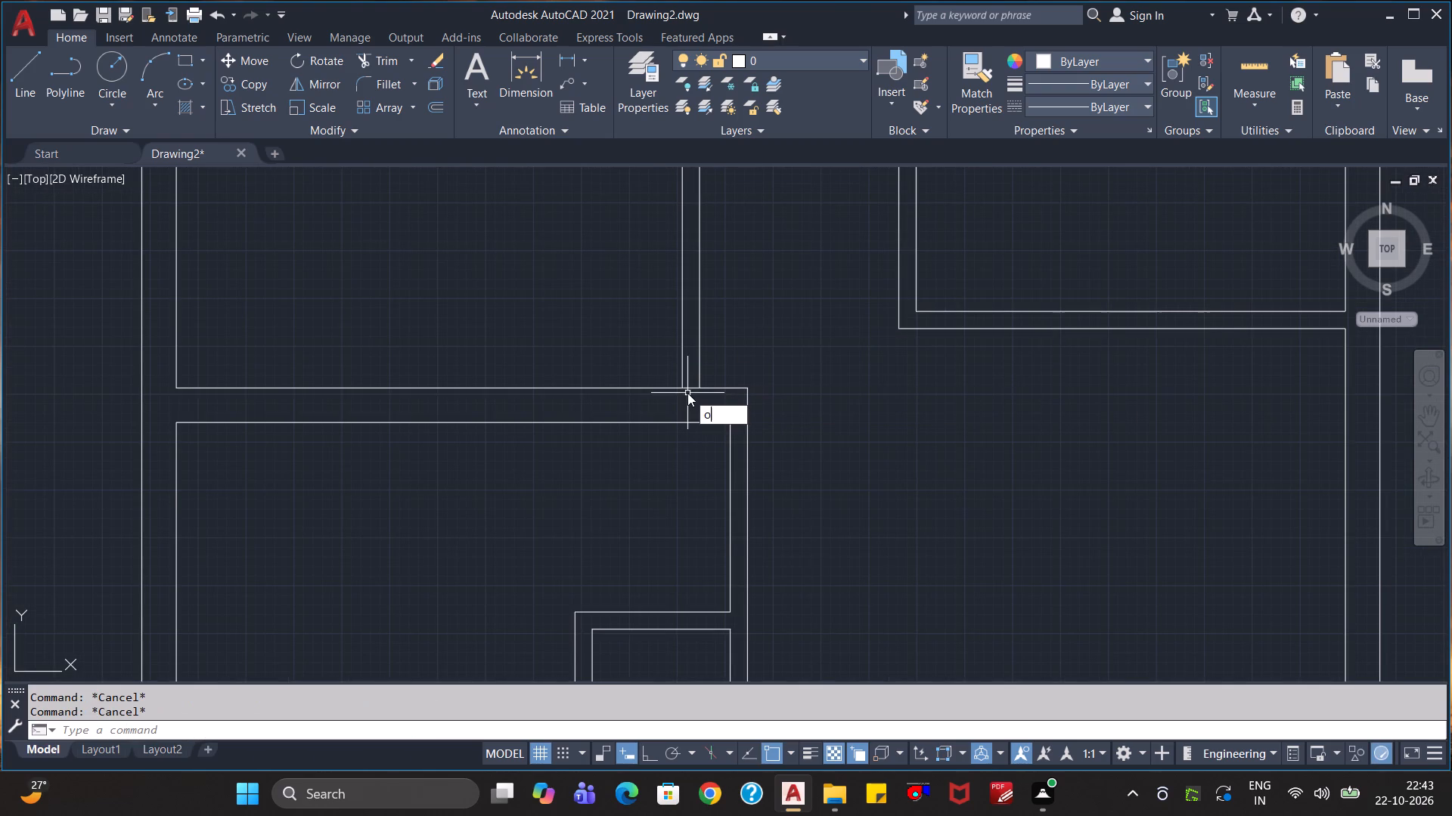
key(f)
key(Return)
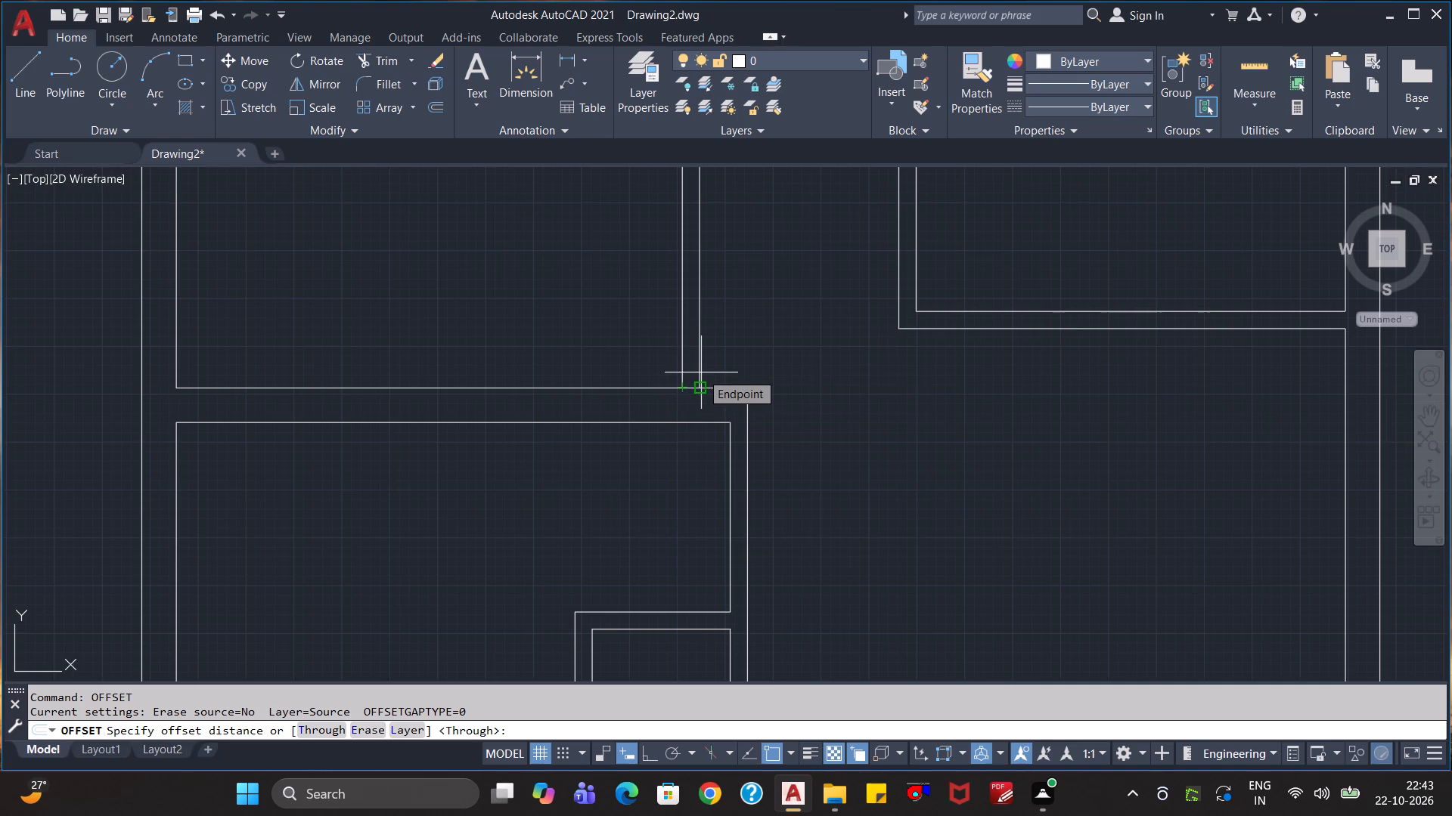
key(Return)
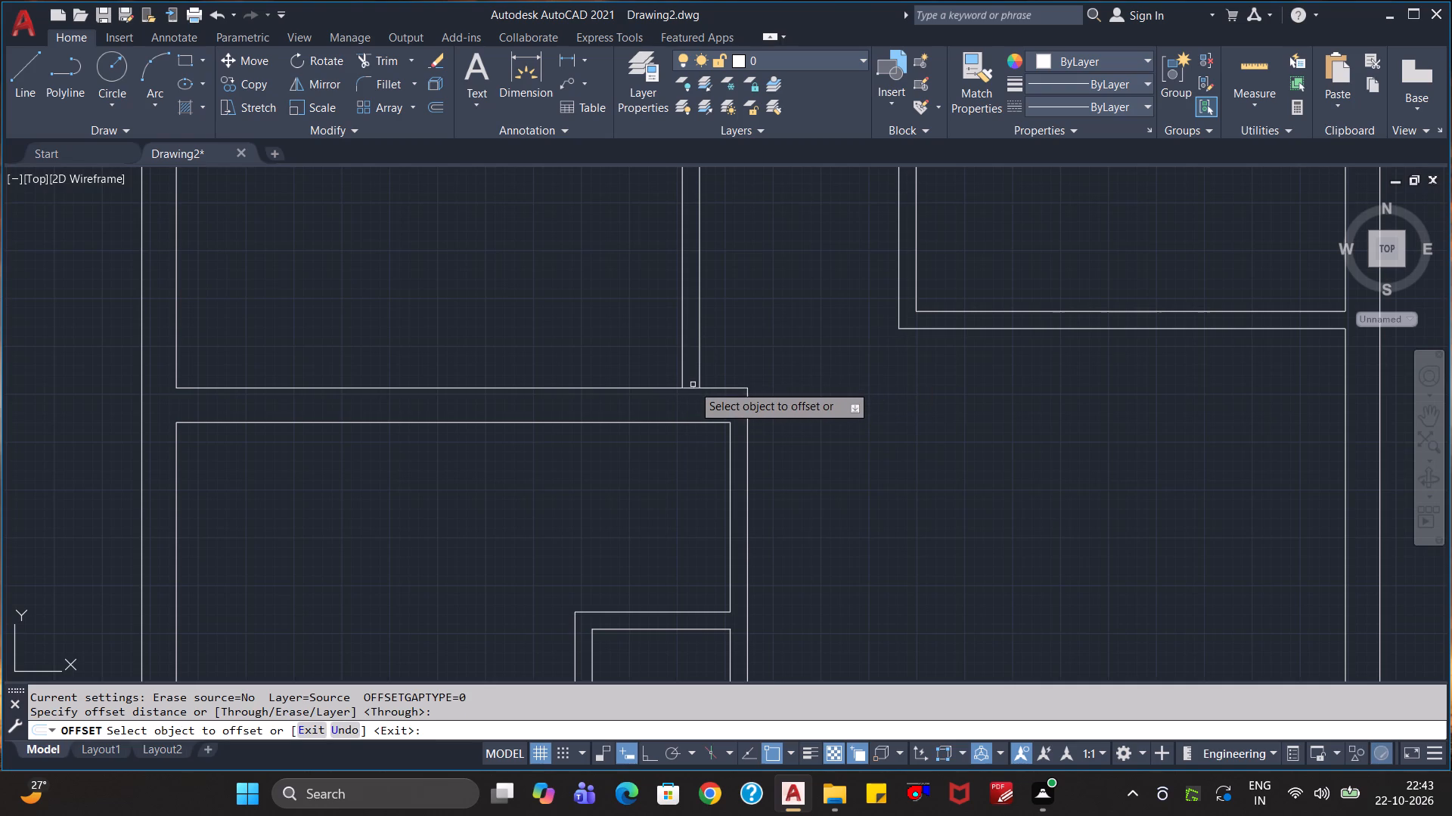
click(691, 386)
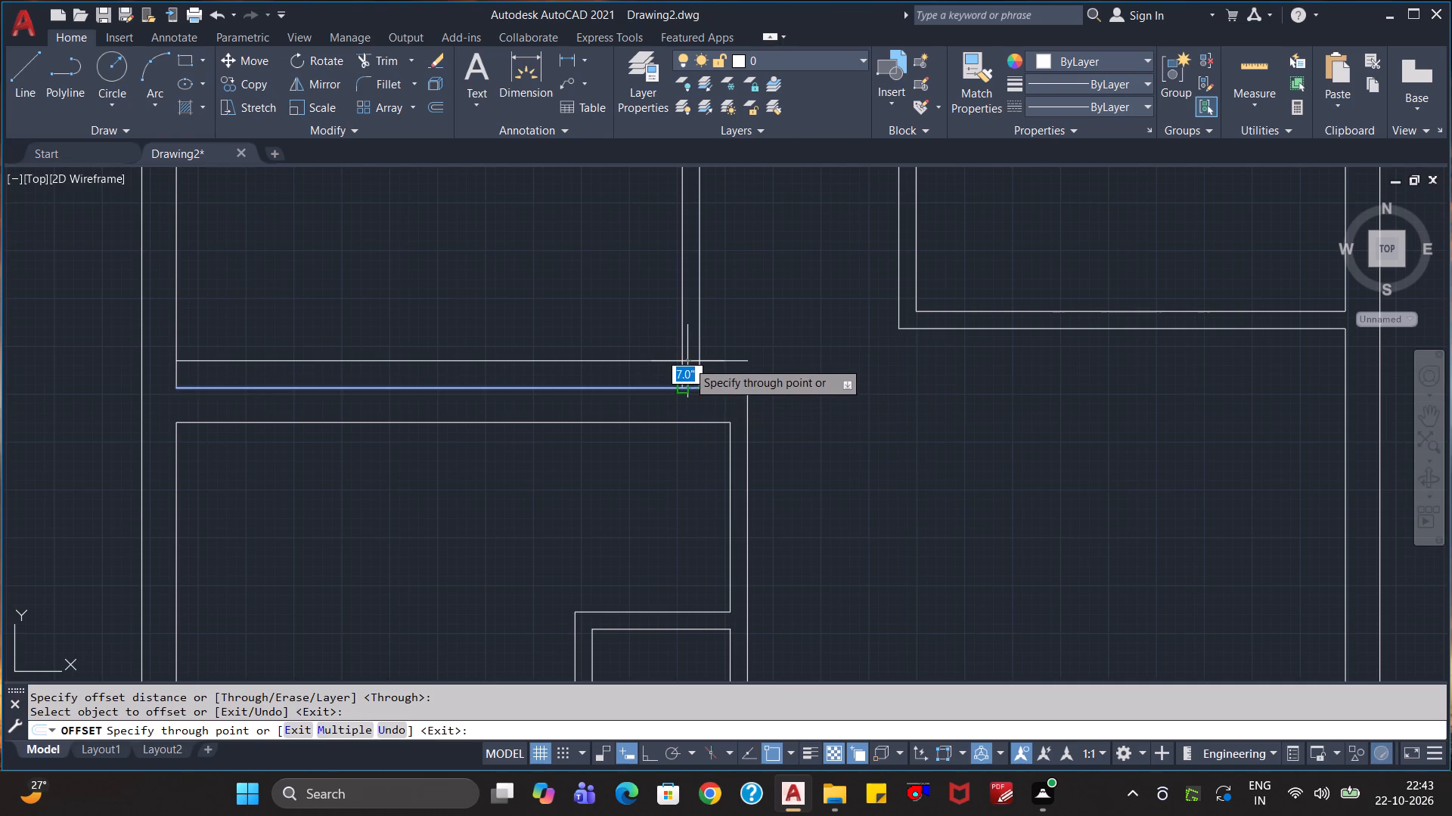
text(6")
key(Return)
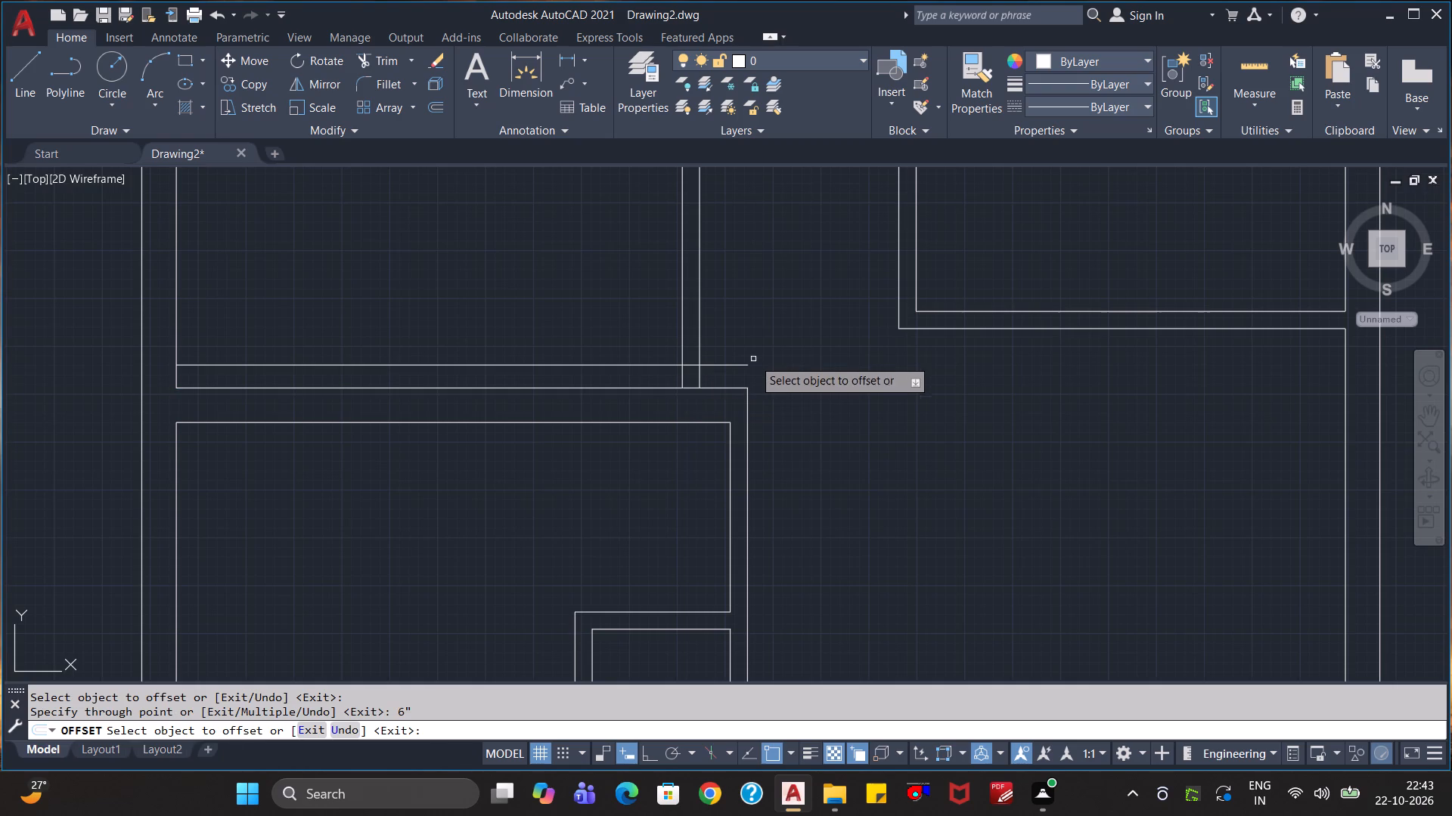
key(Escape)
key(Escape)
Trim the offset line on both sides of the vertical partition, keeping only the short piece between the partition's two lines.
text(tr)
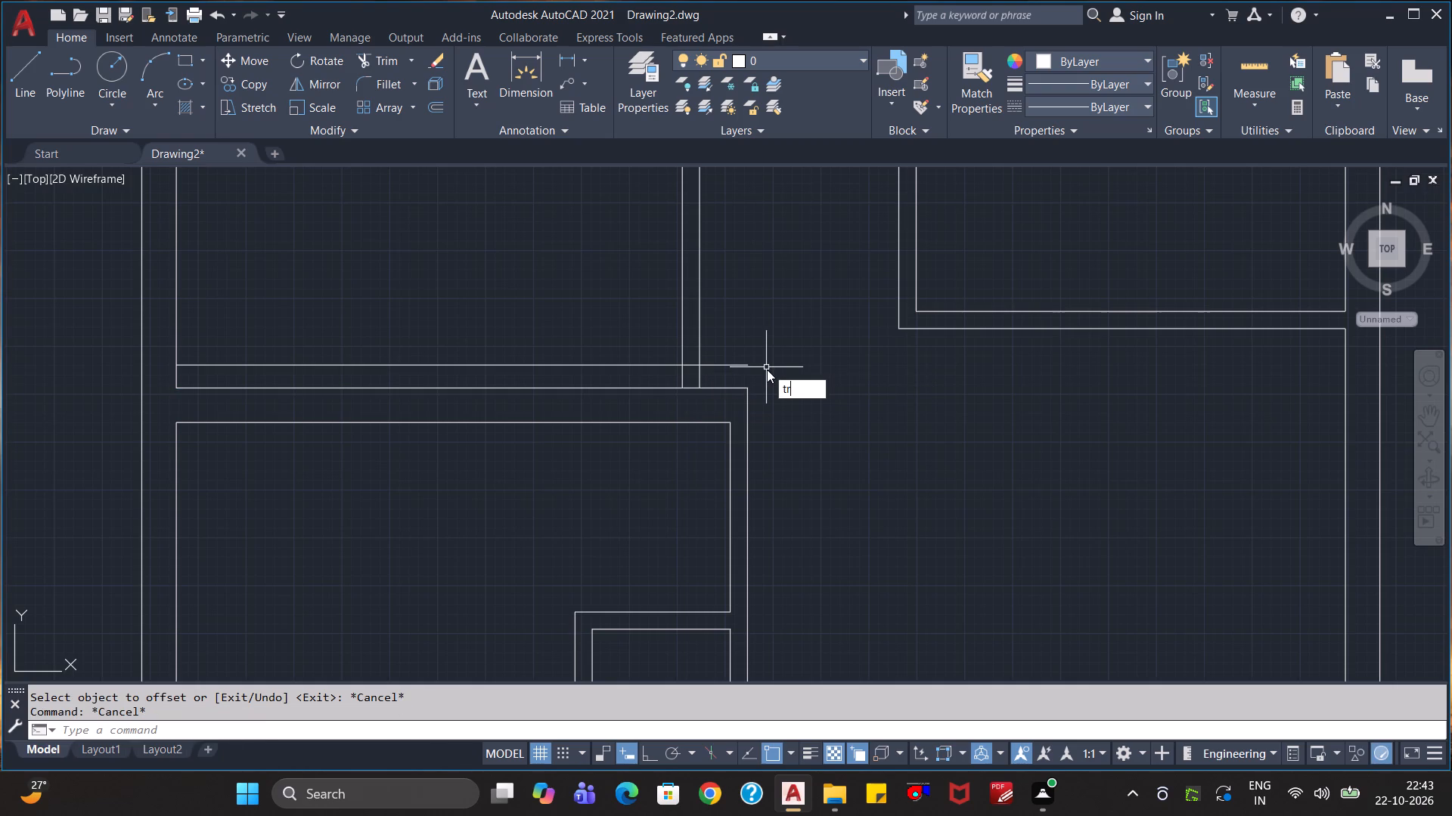
key(Return)
click(633, 368)
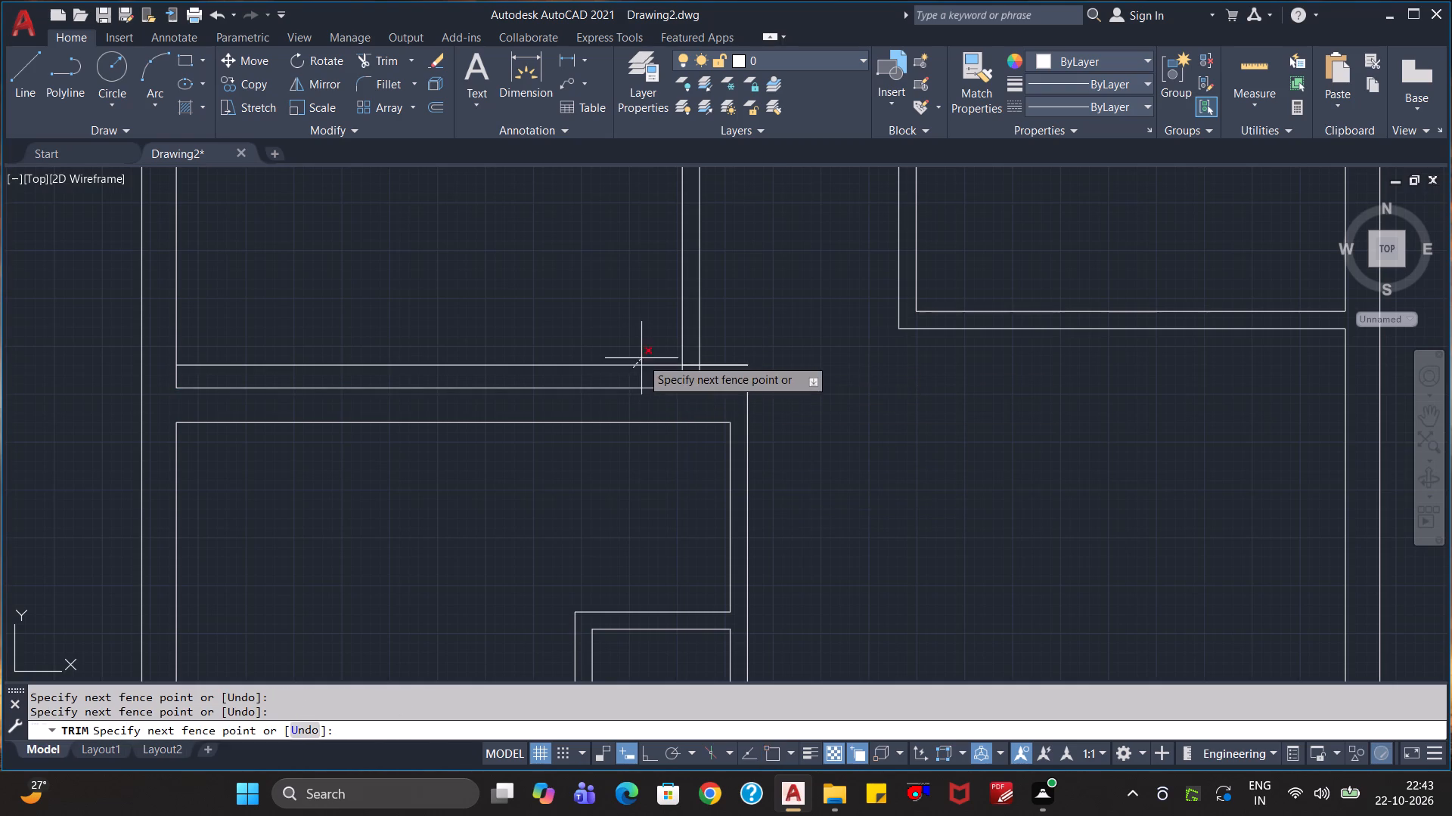
click(641, 358)
click(721, 371)
click(735, 348)
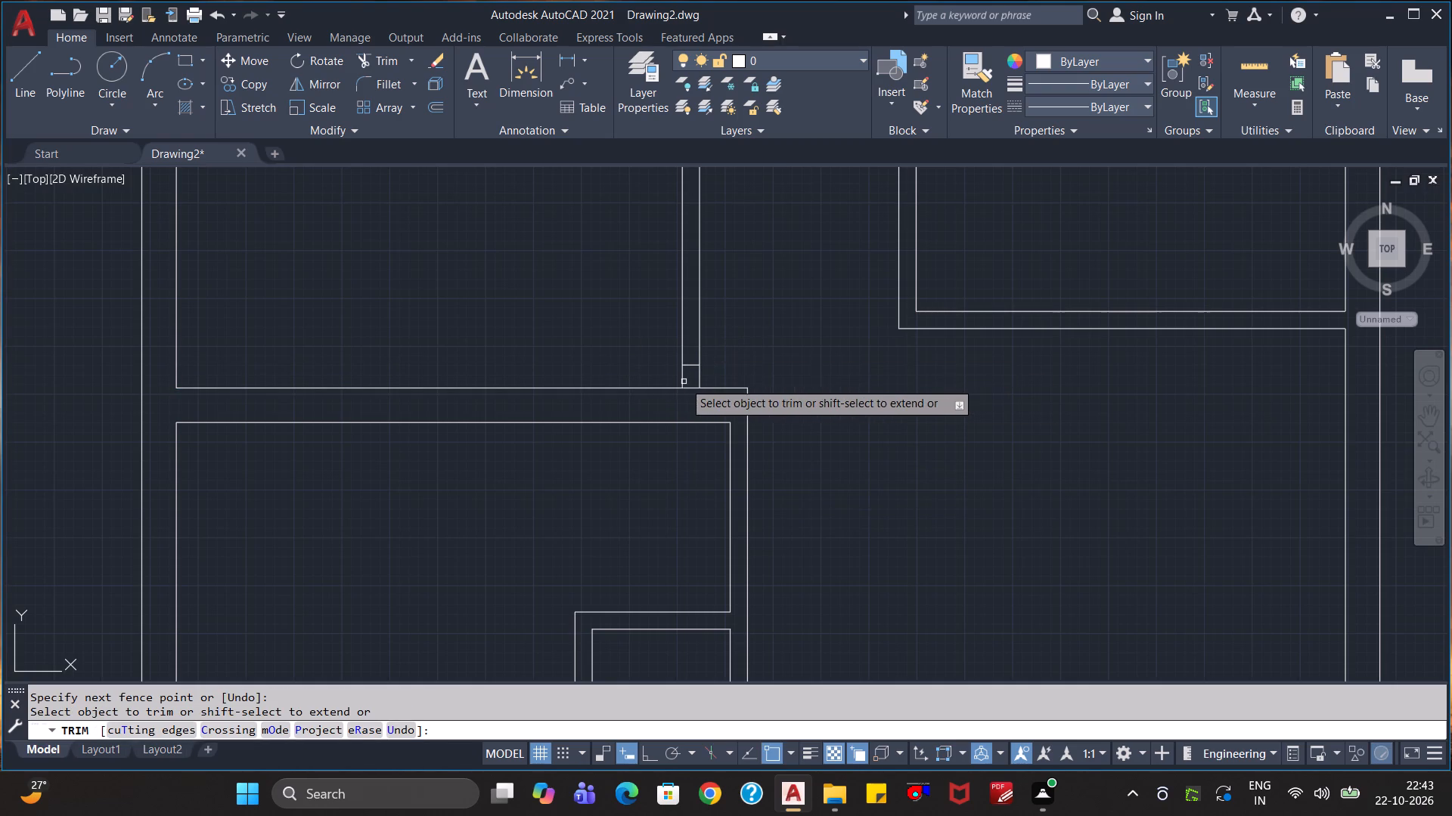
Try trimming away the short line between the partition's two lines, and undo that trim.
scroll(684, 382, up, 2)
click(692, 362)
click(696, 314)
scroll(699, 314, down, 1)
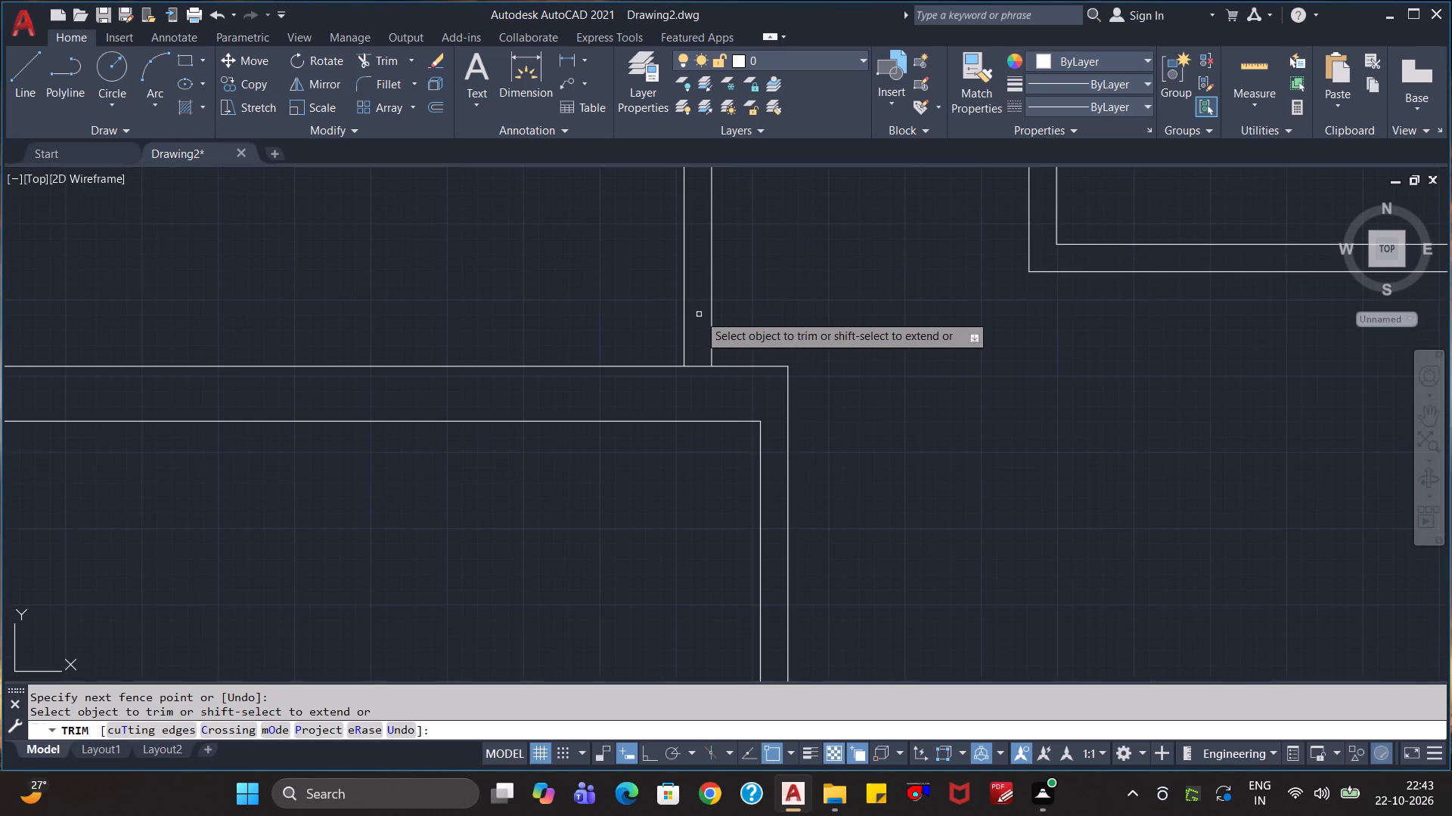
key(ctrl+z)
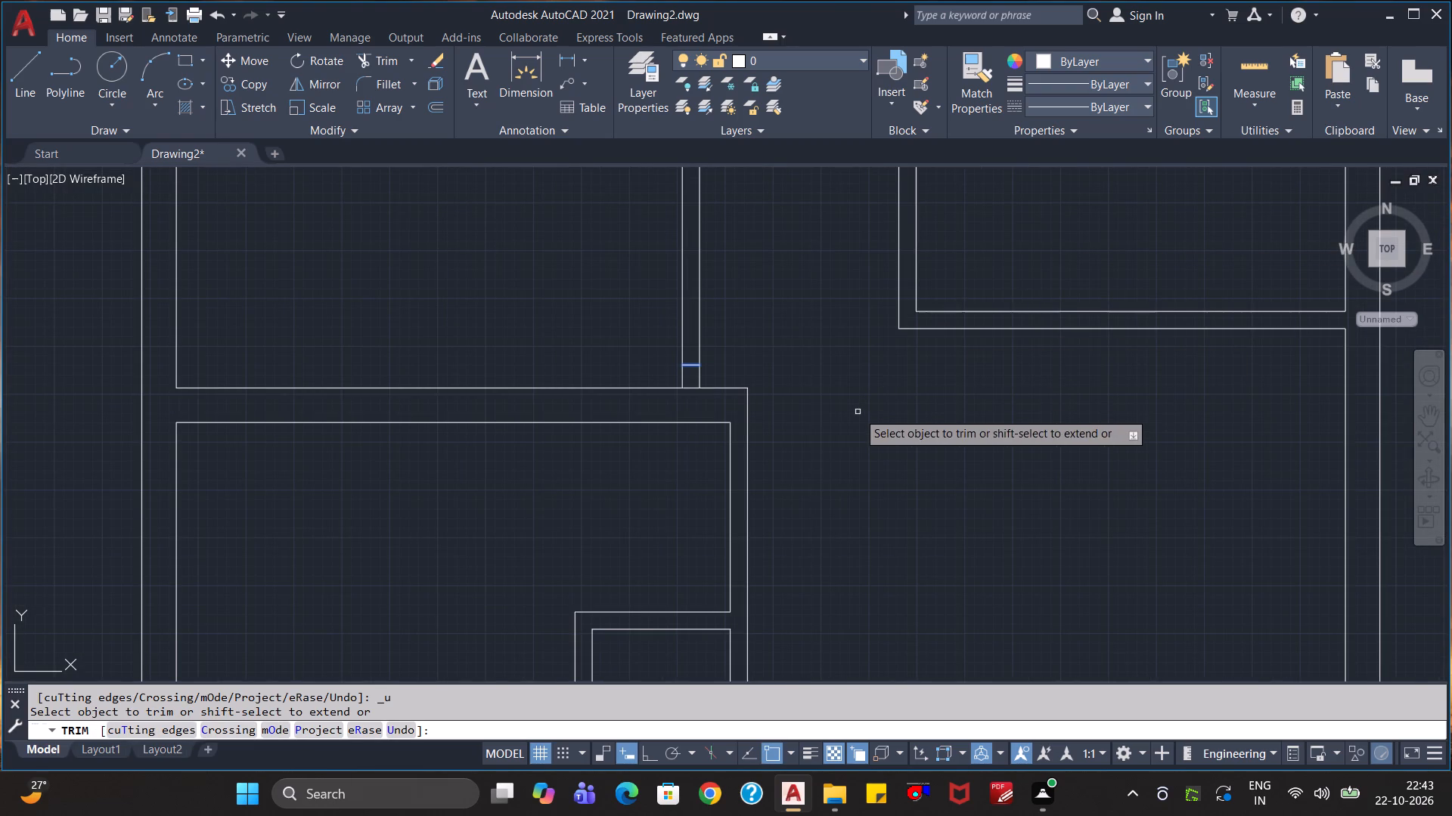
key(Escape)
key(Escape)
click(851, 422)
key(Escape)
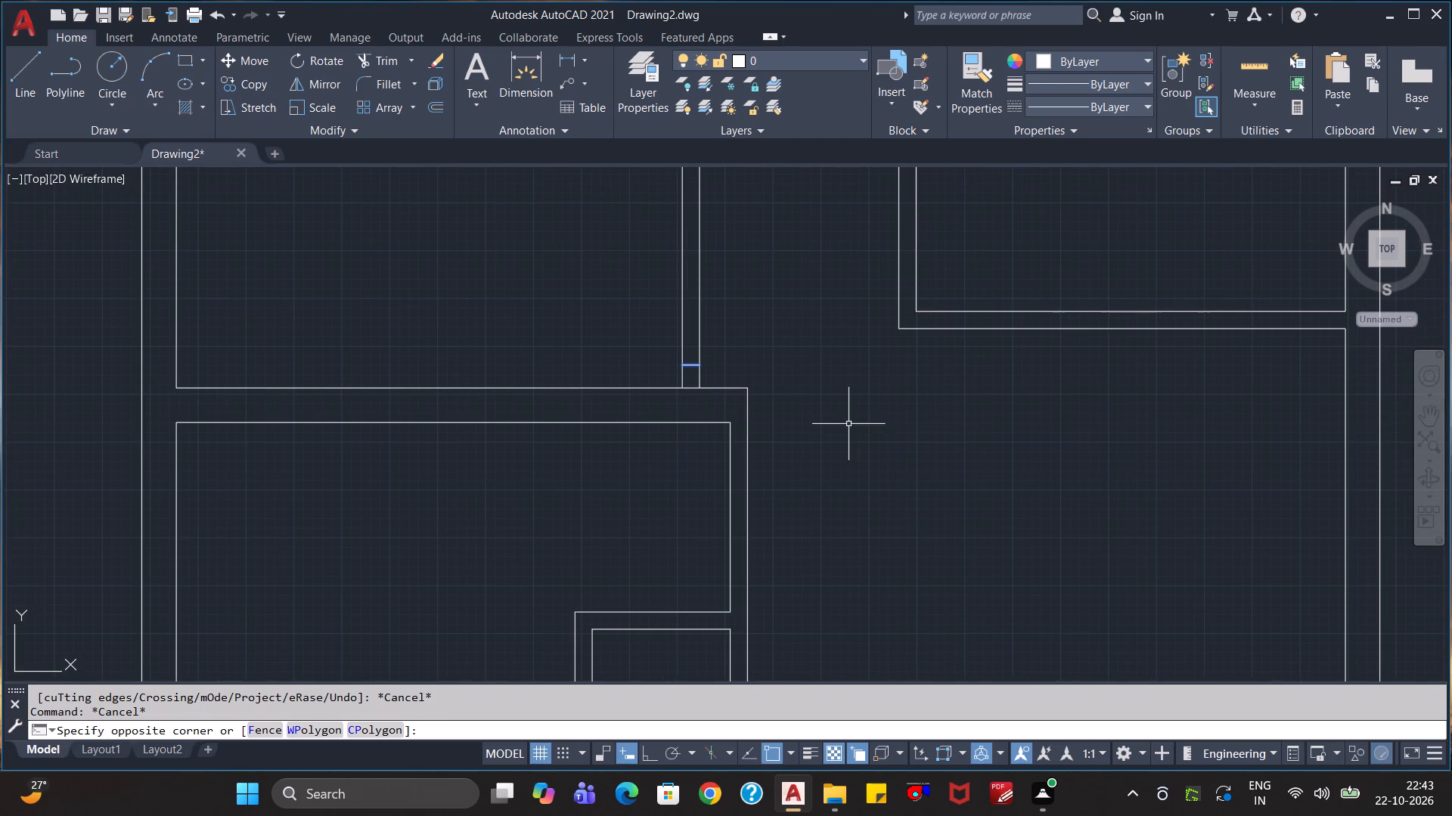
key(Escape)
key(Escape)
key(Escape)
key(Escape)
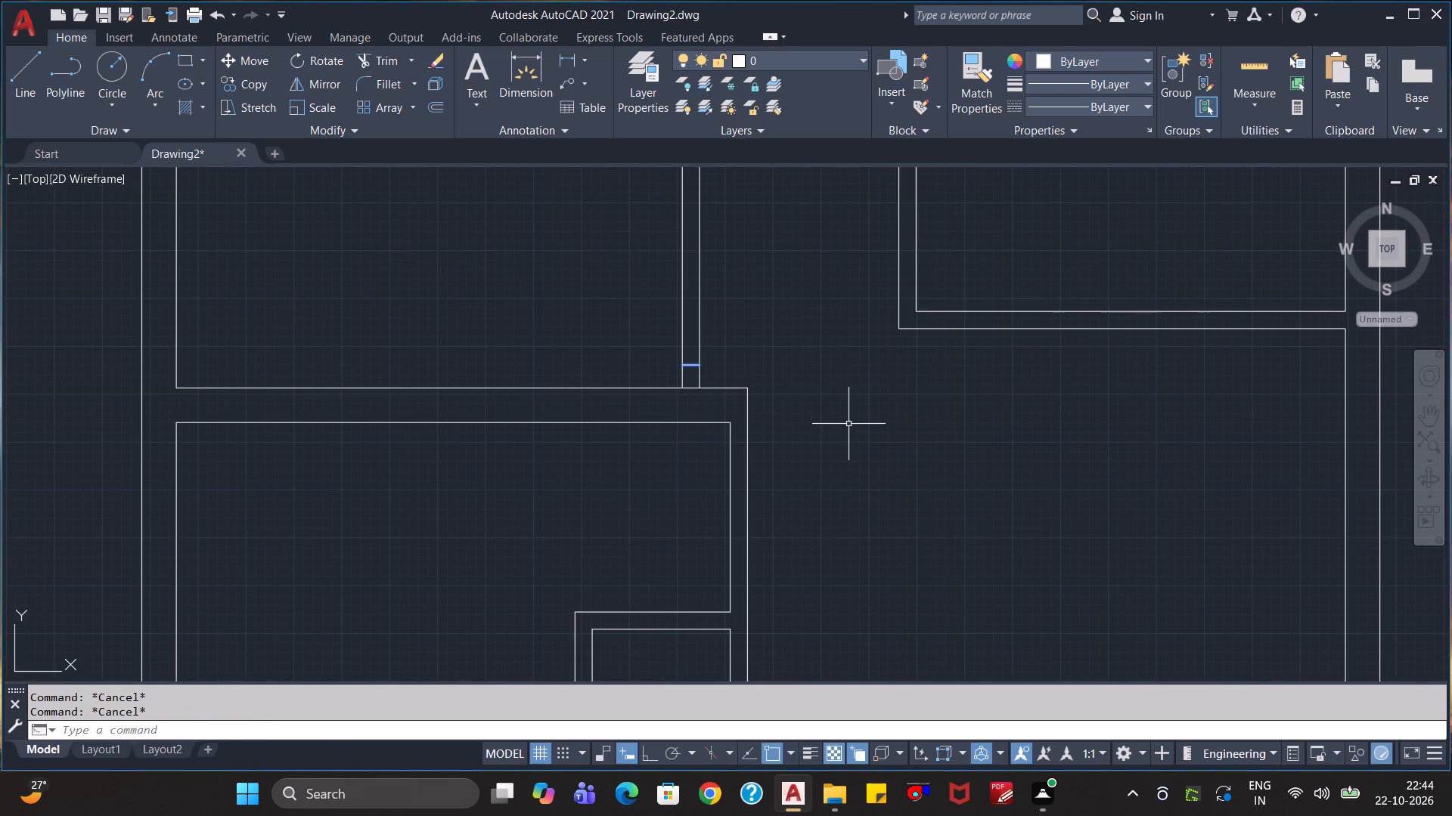
Measure the dimensions of the lower-left room with Quick measure.
scroll(796, 354, up, 2)
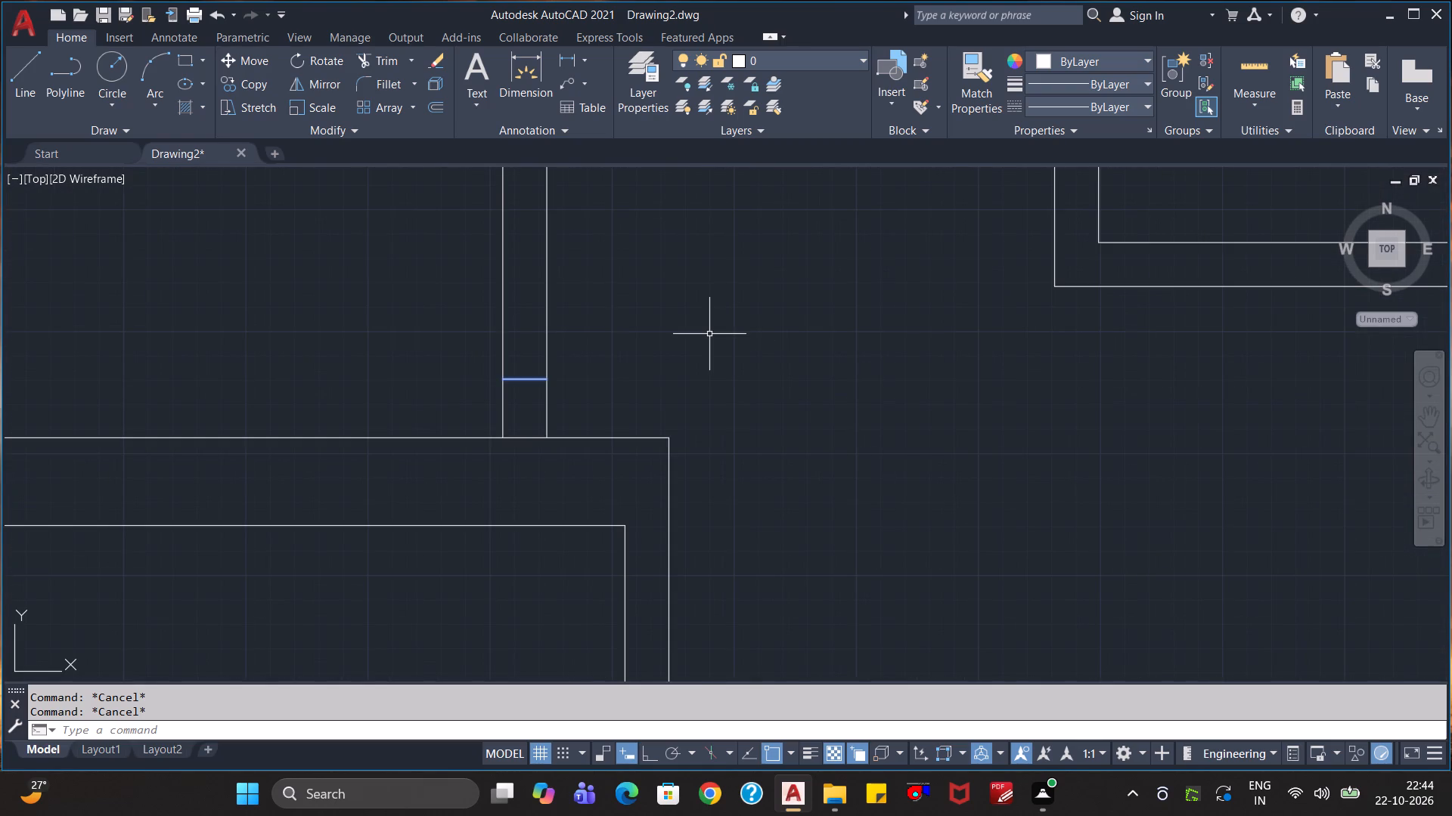
scroll(709, 336, down, 2)
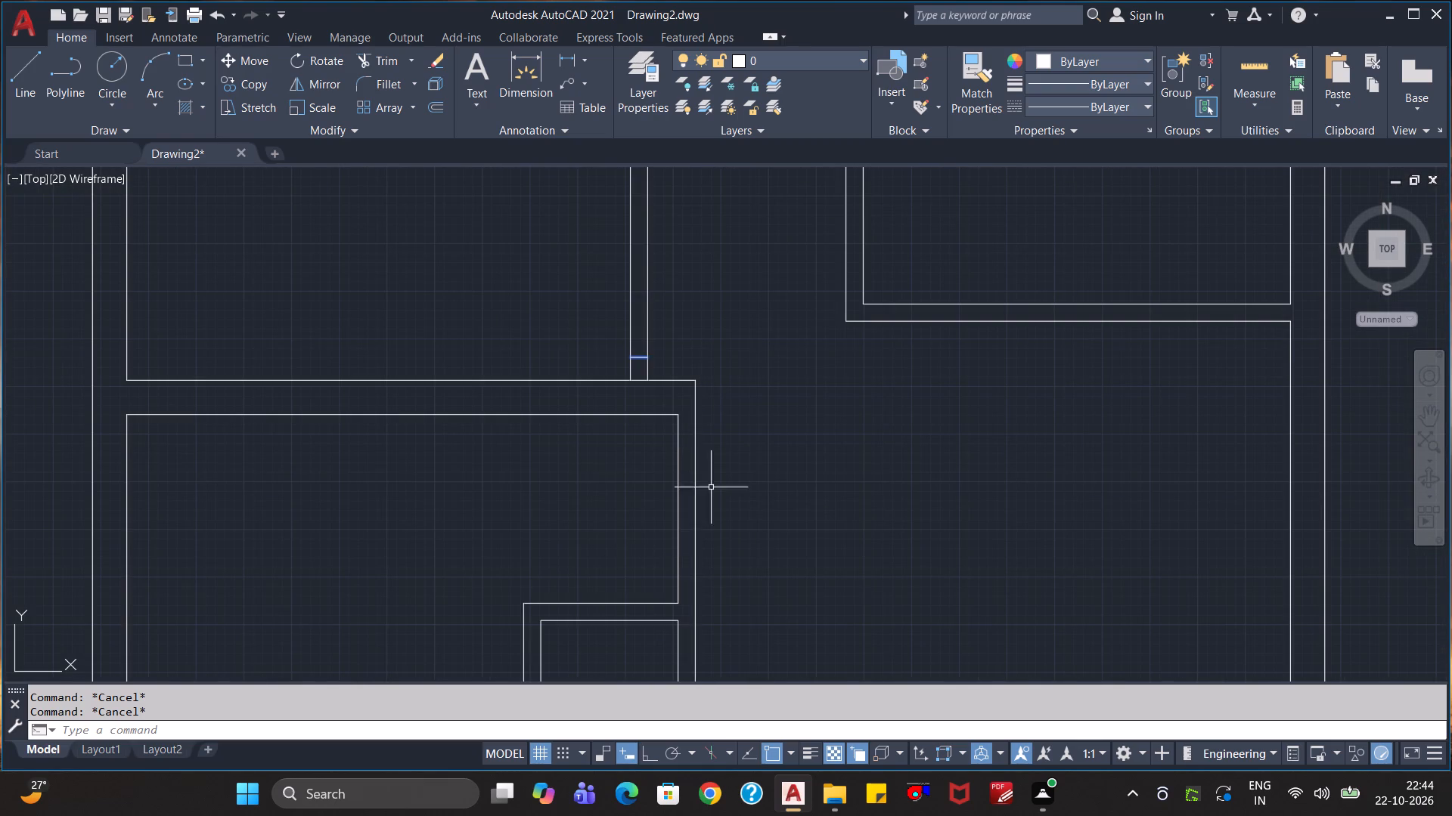
scroll(729, 470, up, 2)
scroll(703, 425, down, 3)
middle_drag(724, 369, 724, 511)
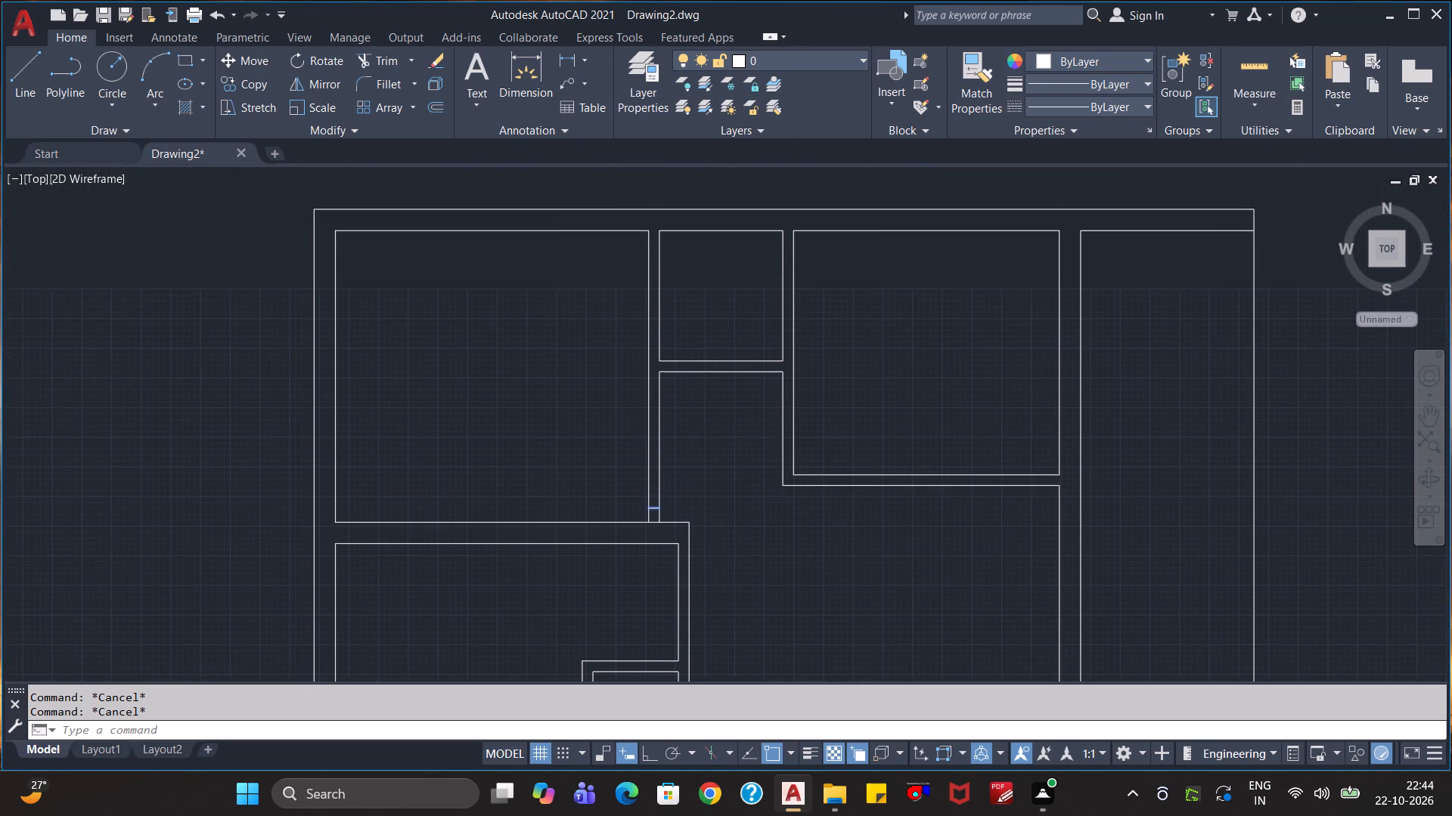
scroll(741, 513, down, 1)
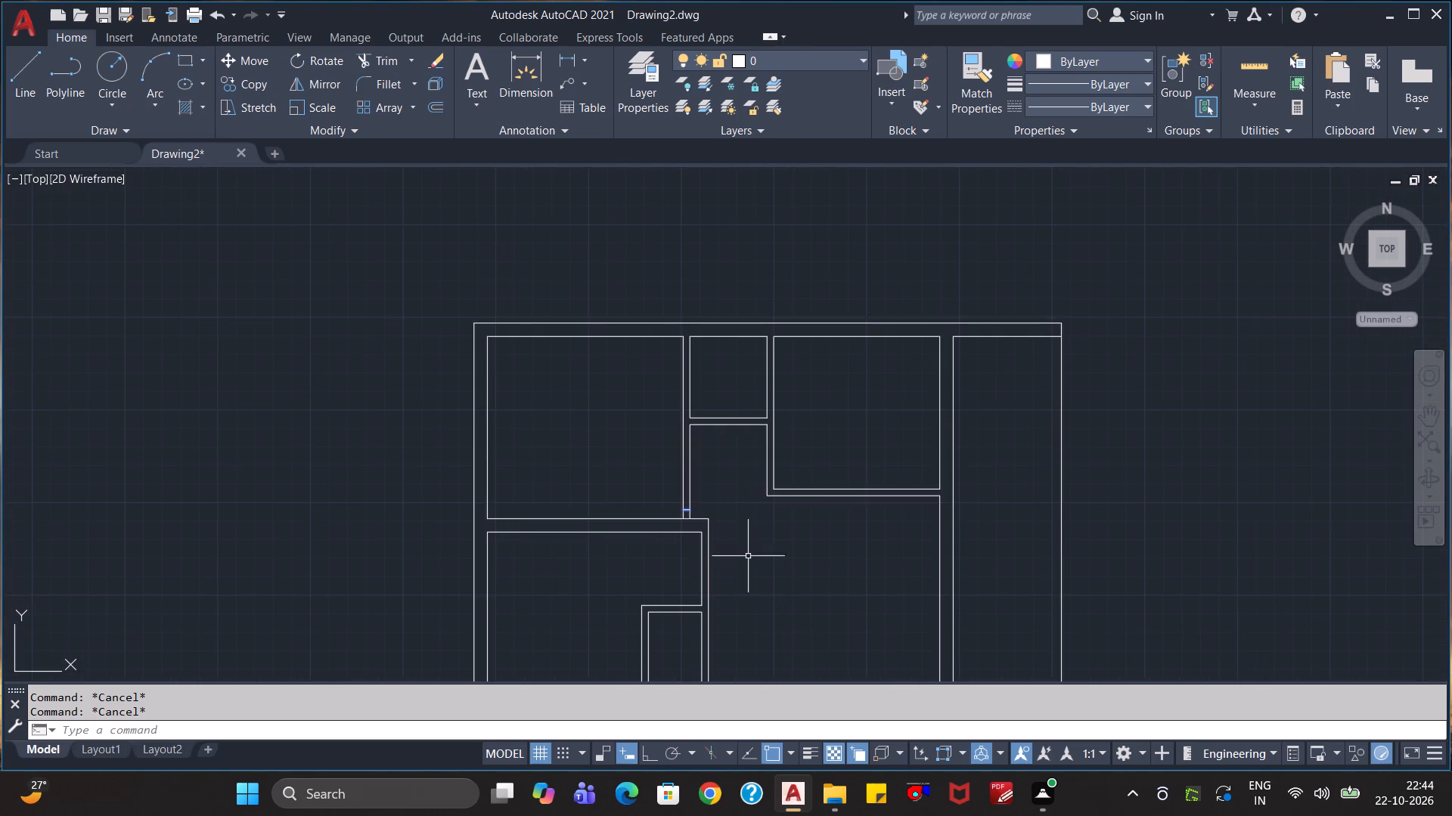
scroll(756, 595, up, 1)
middle_drag(737, 626, 777, 478)
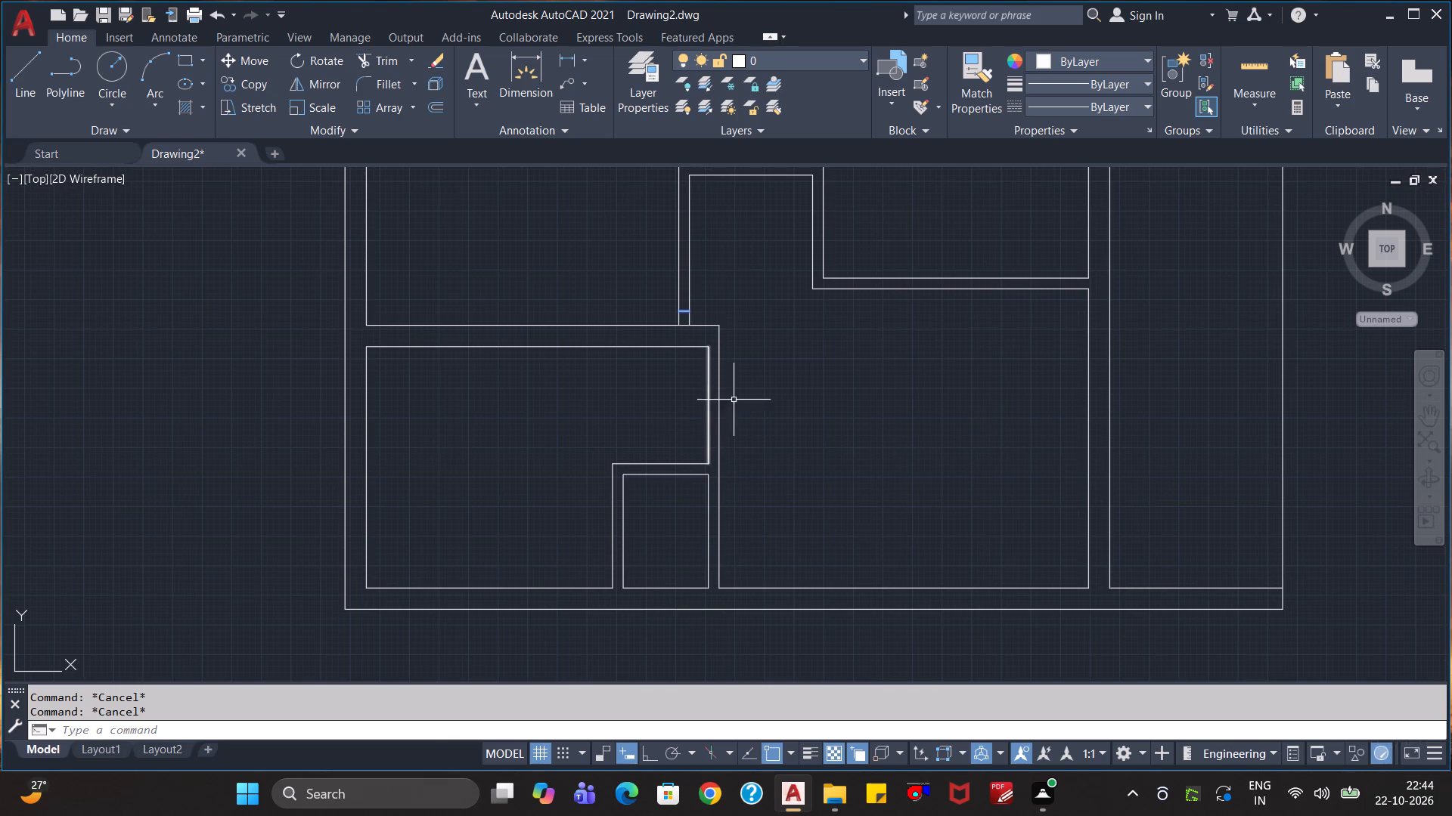
click(1250, 64)
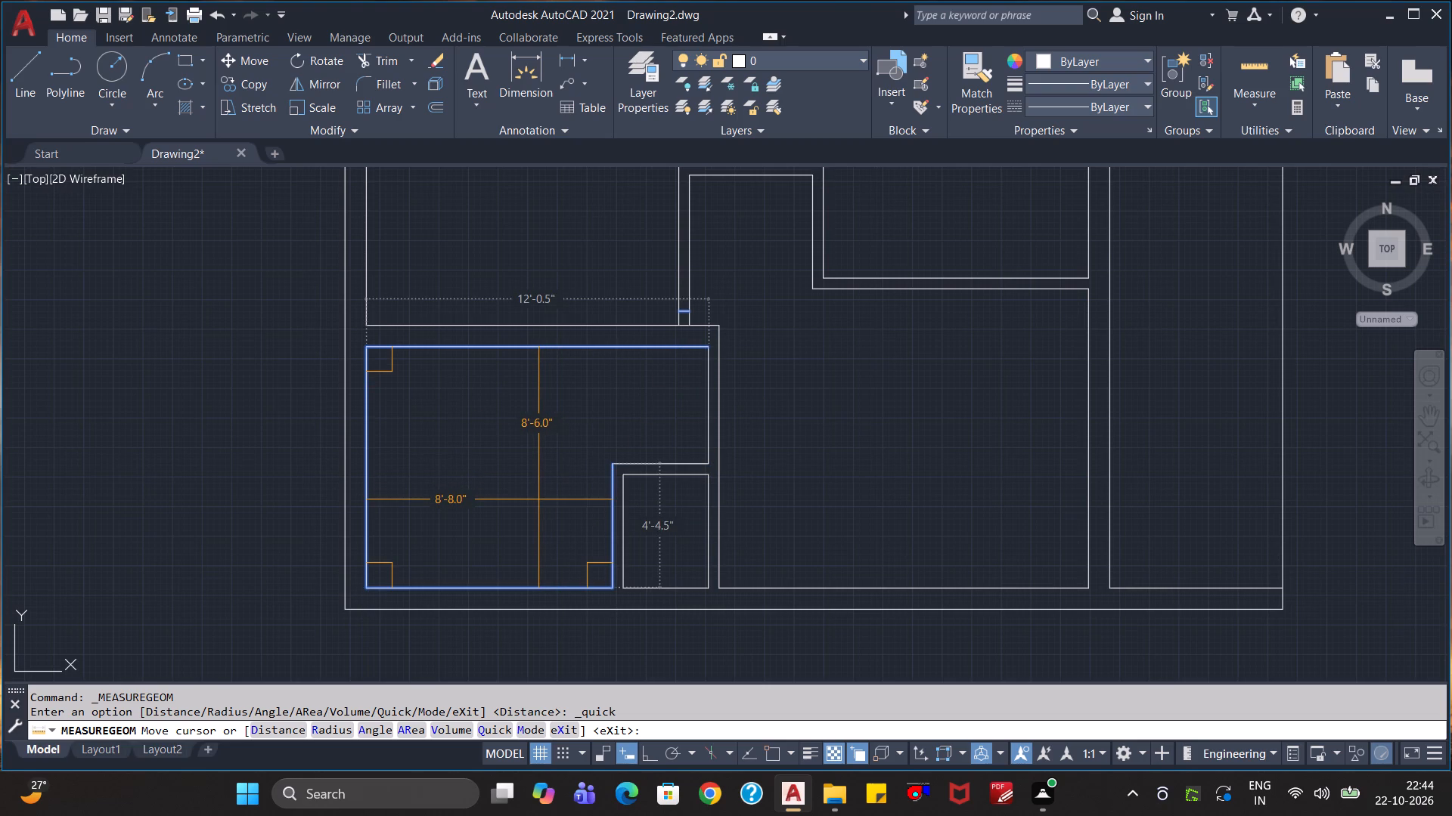
key(Escape)
key(Escape)
Measure the width of the long vertical room along the right outer wall with Quick measure.
scroll(818, 417, down, 1)
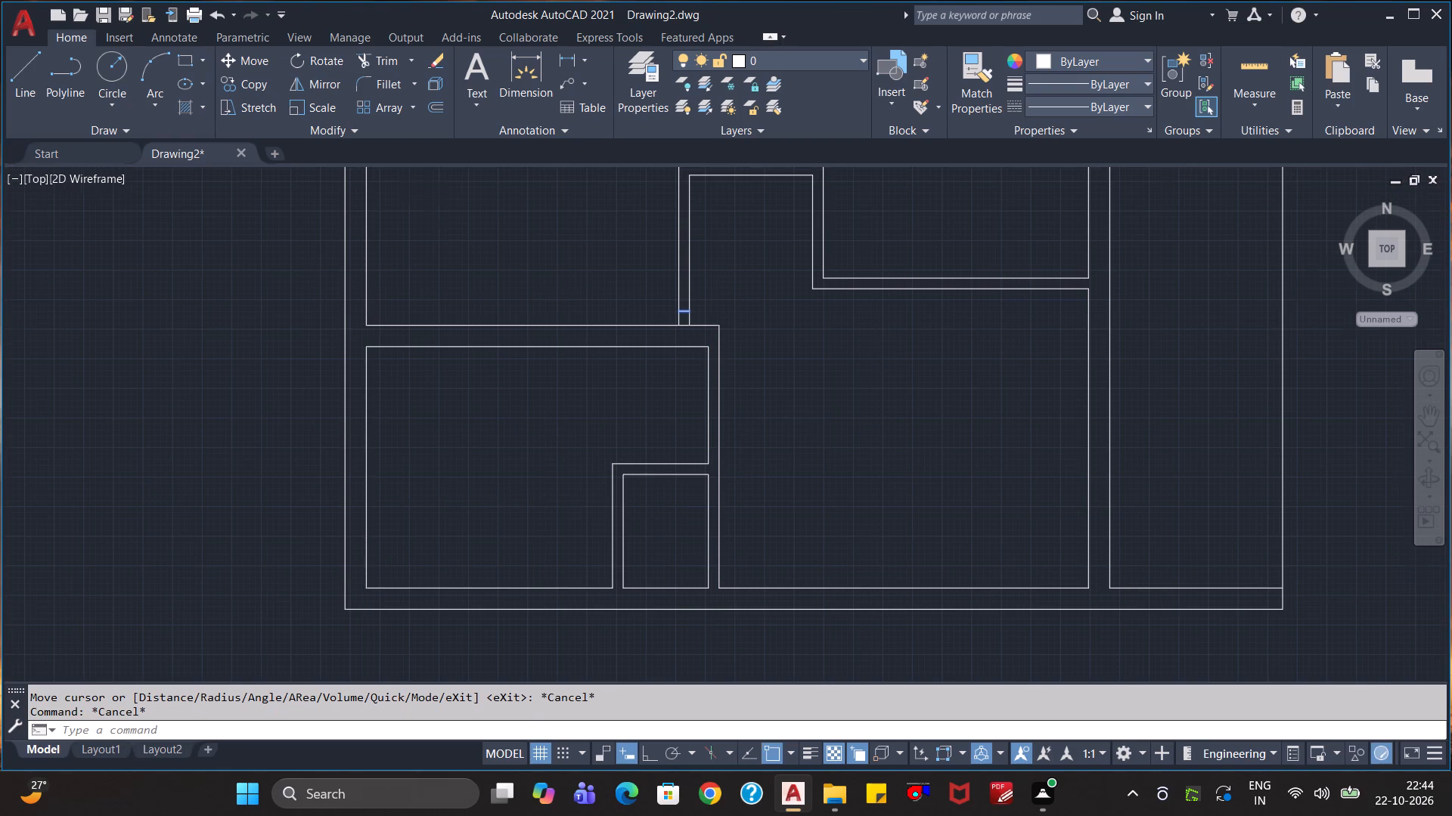
middle_drag(869, 424, 795, 543)
scroll(866, 440, down, 1)
scroll(895, 502, up, 3)
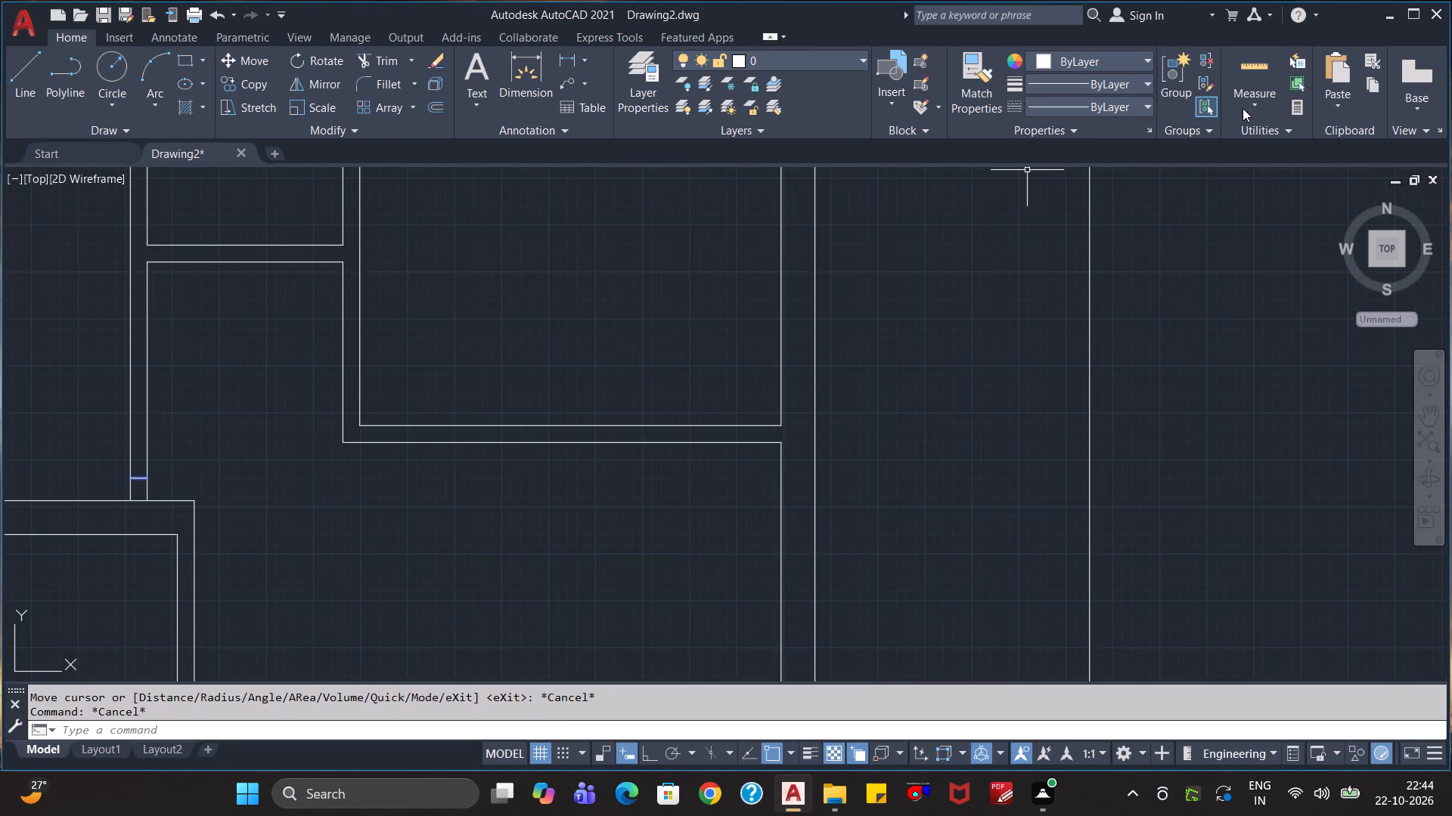
click(1242, 73)
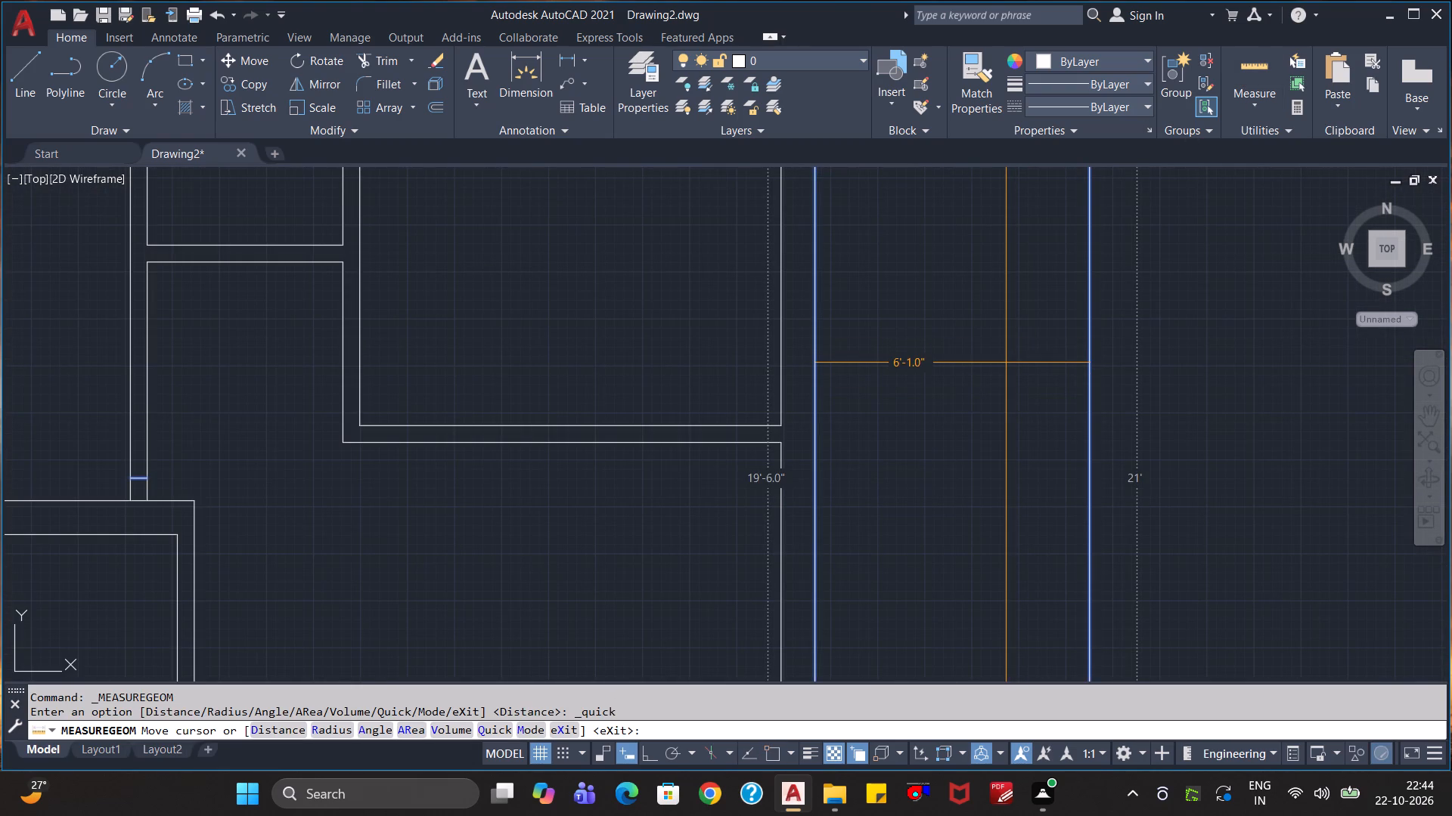
scroll(994, 397, down, 1)
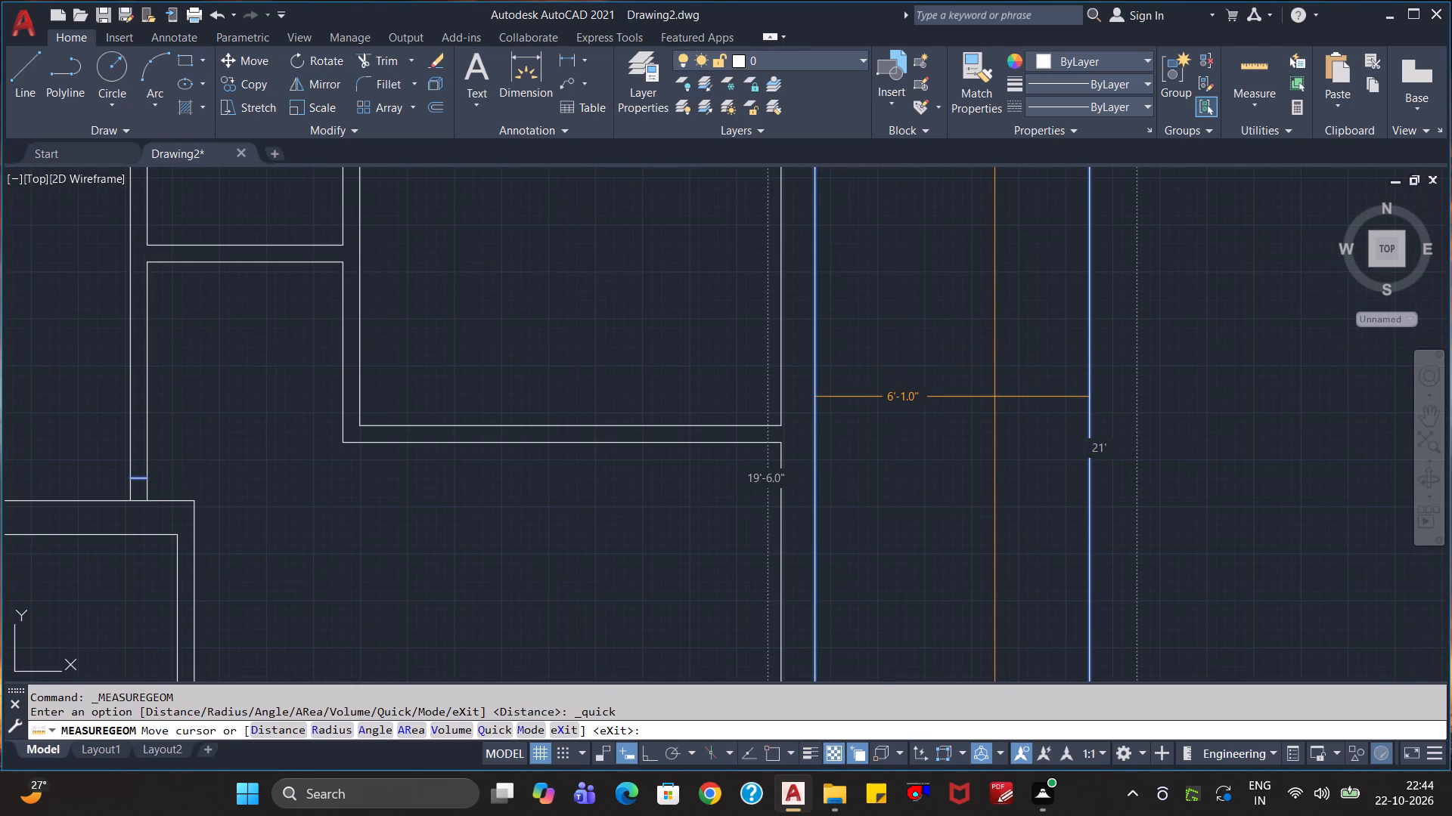
key(Escape)
key(Escape)
Examine the layout of the upper rooms, their partitions and the long room along the right outer wall.
middle_drag(600, 466, 599, 467)
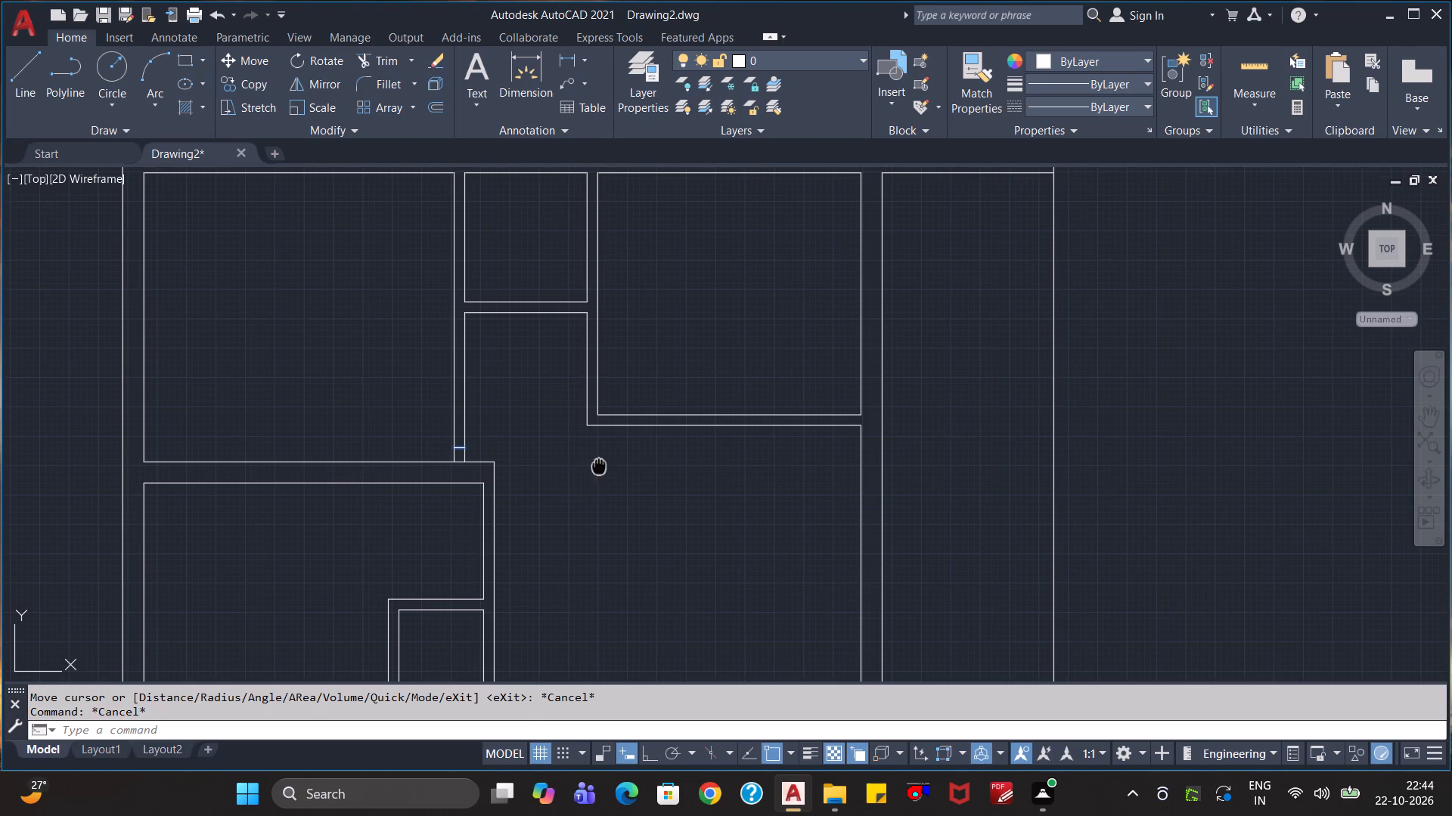
middle_drag(599, 467, 695, 535)
scroll(715, 524, down, 1)
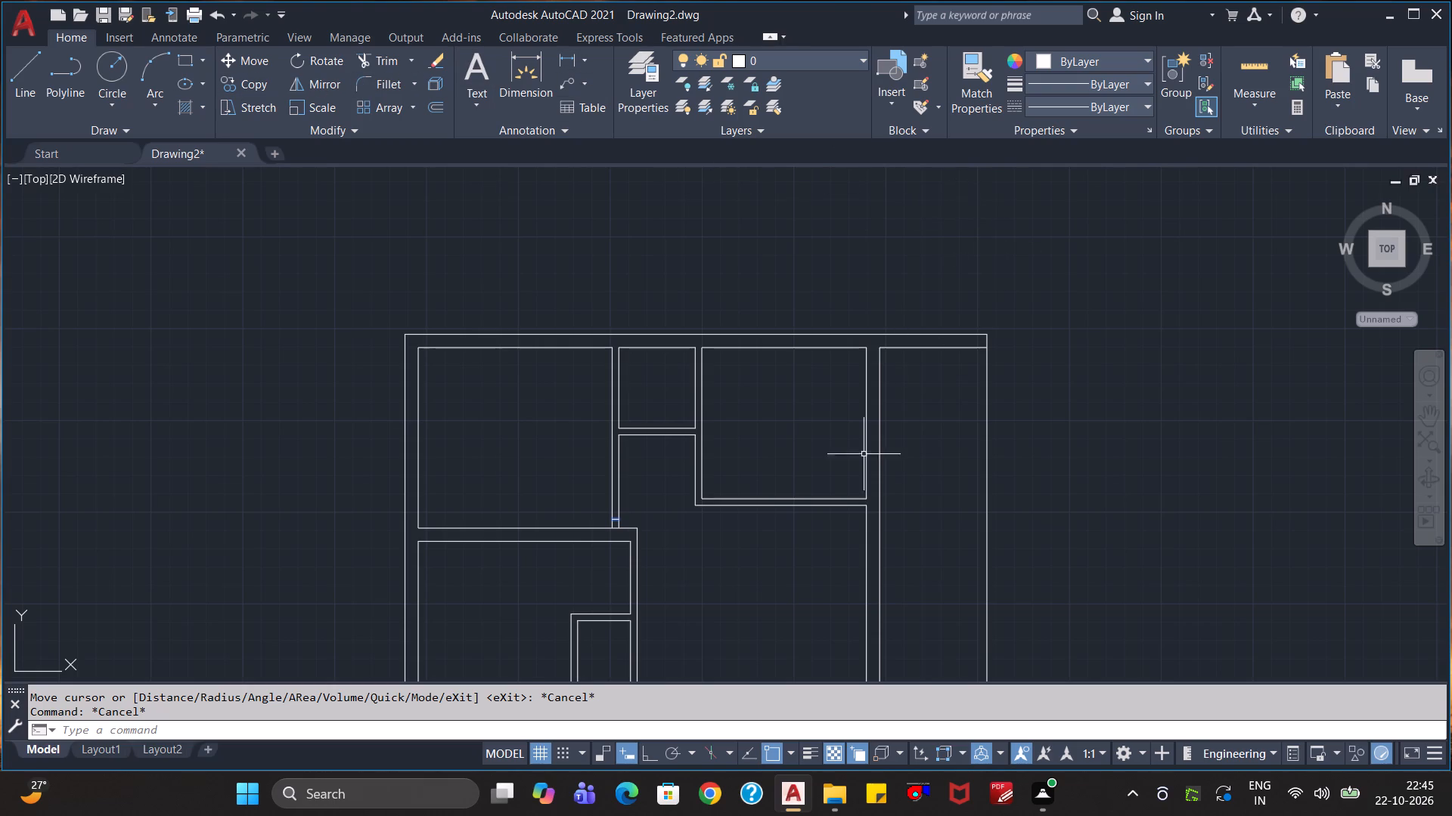
scroll(812, 574, up, 2)
scroll(778, 505, down, 1)
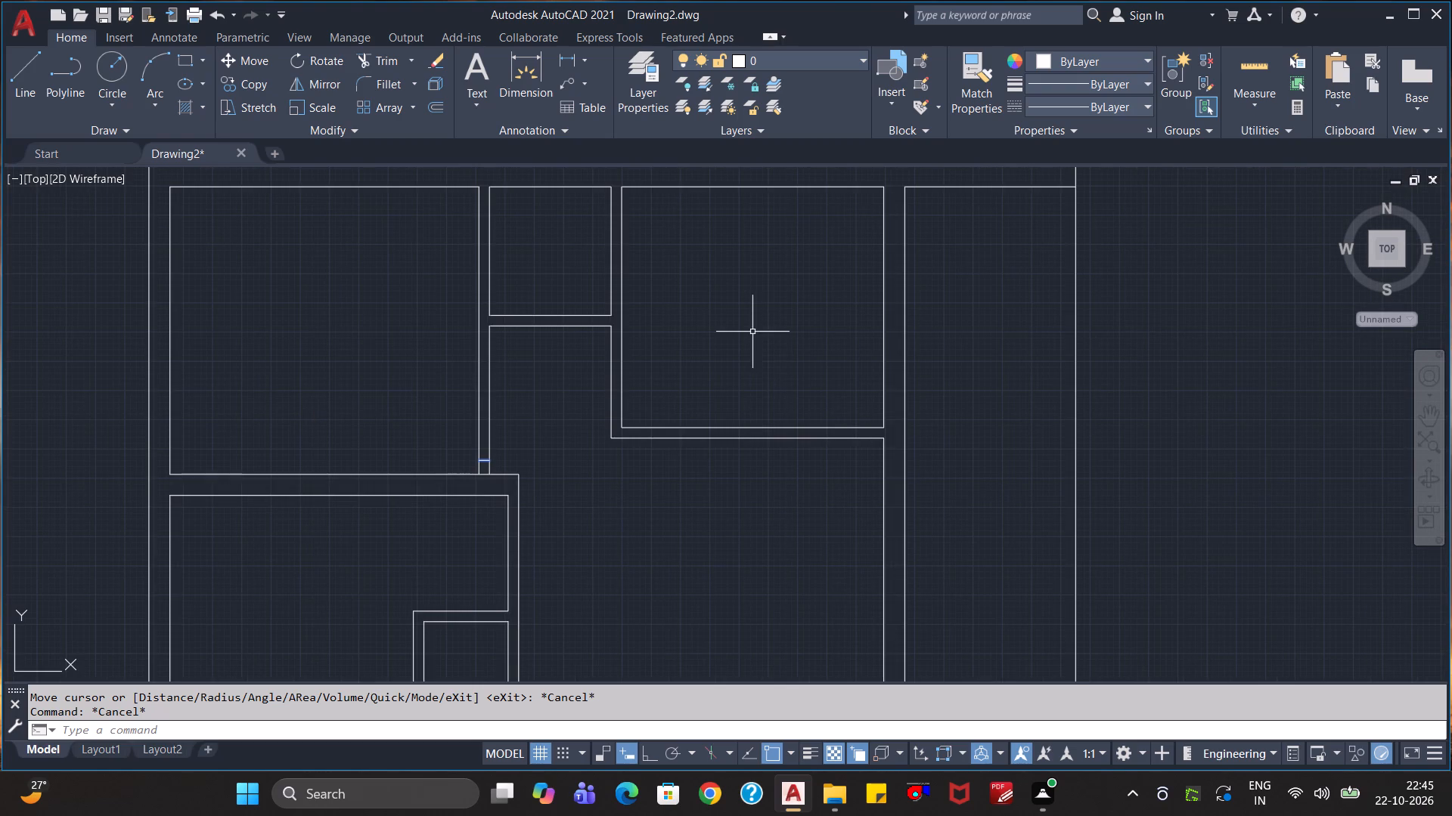
middle_drag(752, 321, 755, 425)
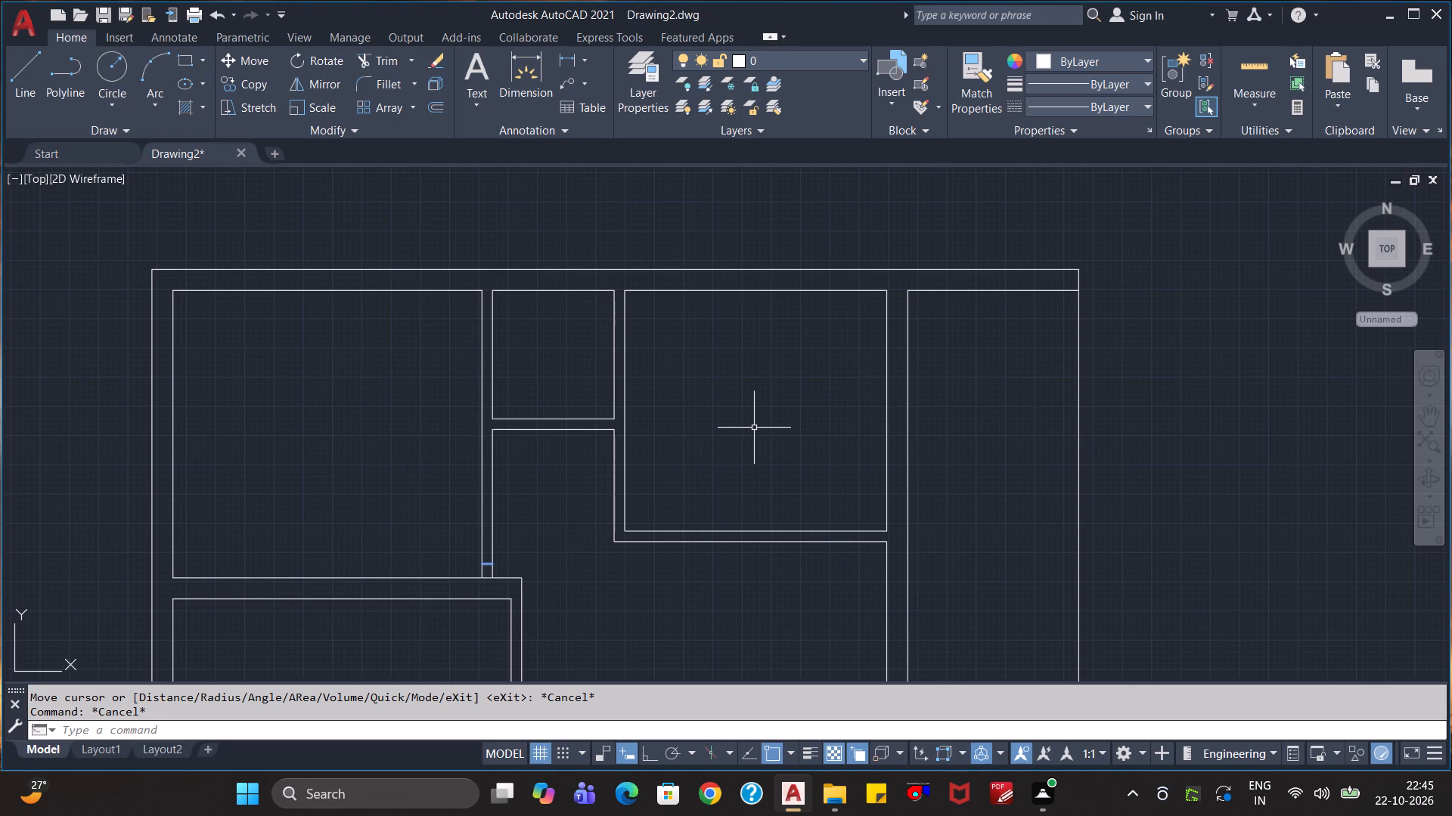
scroll(749, 431, down, 1)
scroll(749, 431, up, 1)
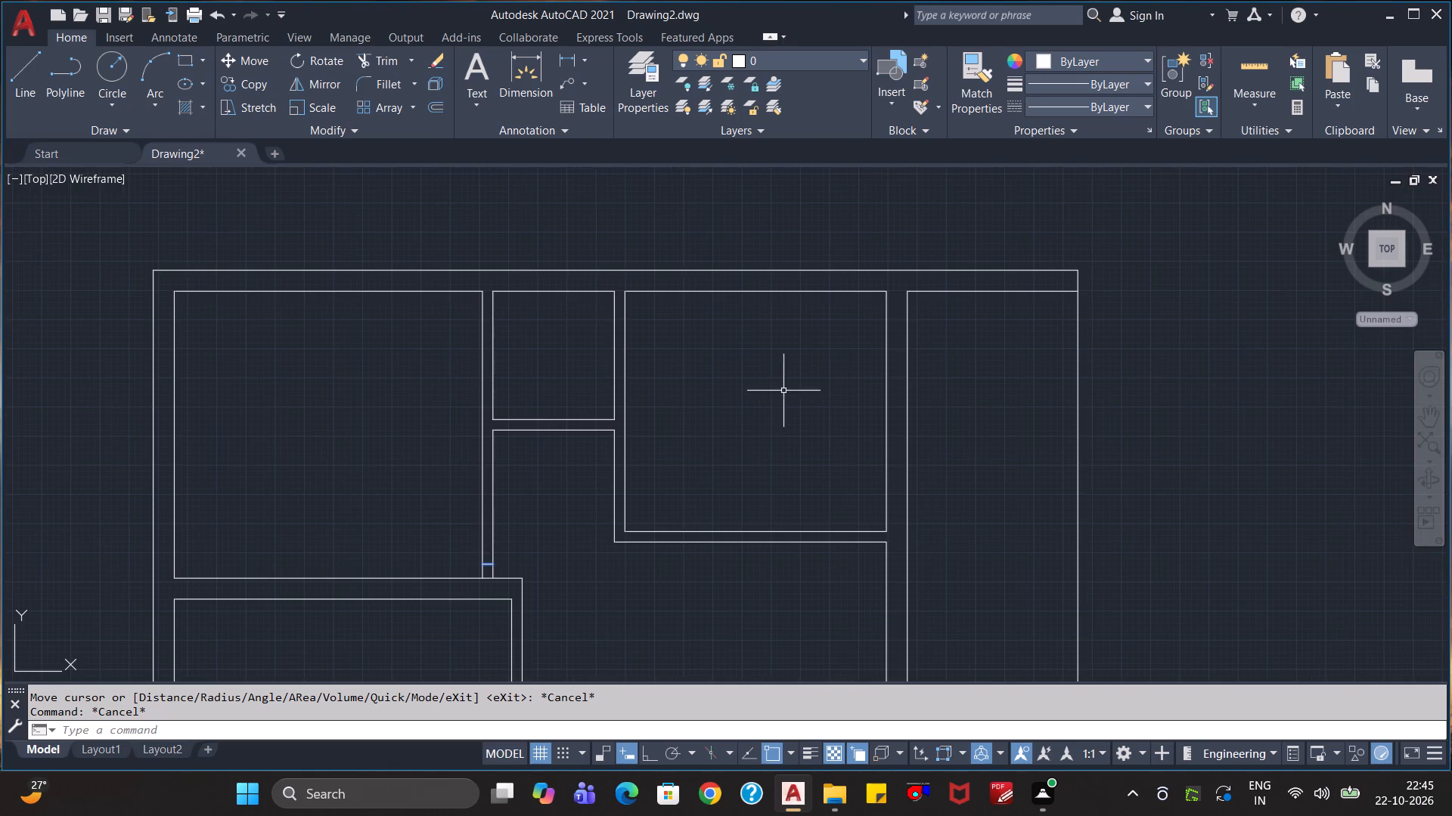
key(Escape)
key(Escape)
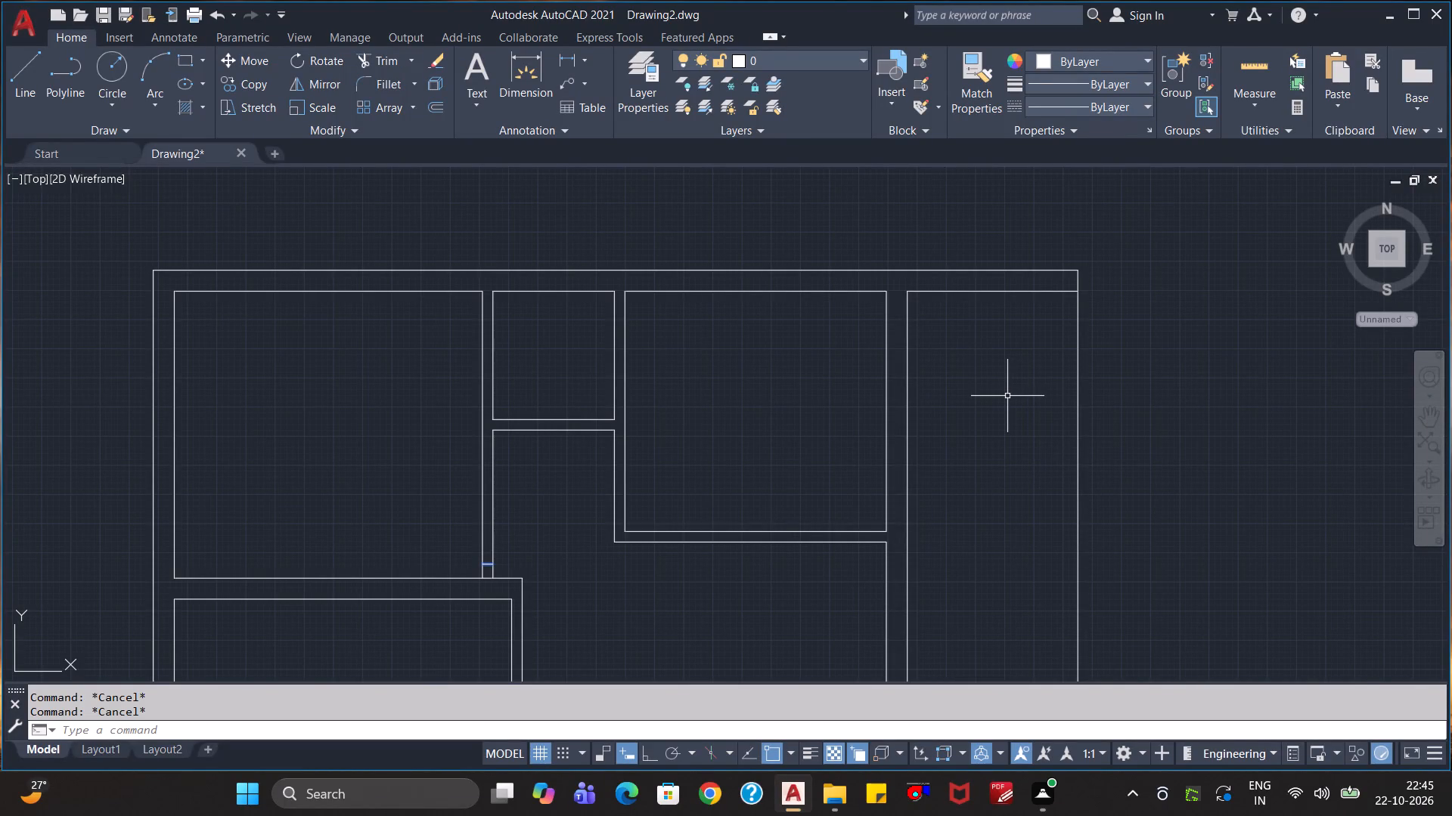
key(Escape)
key(Escape)
scroll(834, 418, down, 1)
scroll(834, 418, up, 2)
middle_drag(827, 417, 929, 363)
scroll(904, 369, down, 1)
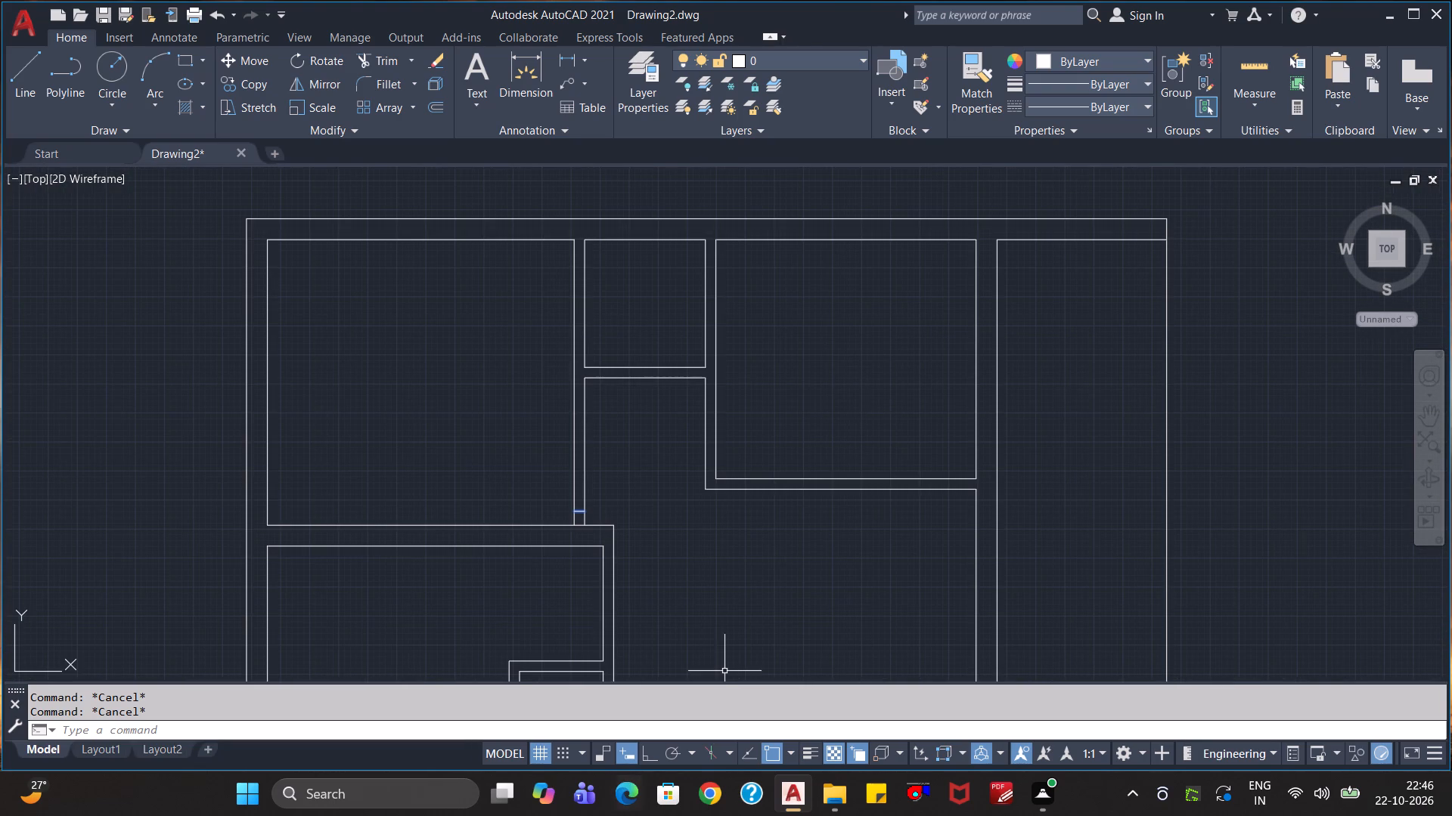
scroll(742, 544, down, 1)
scroll(757, 529, up, 1)
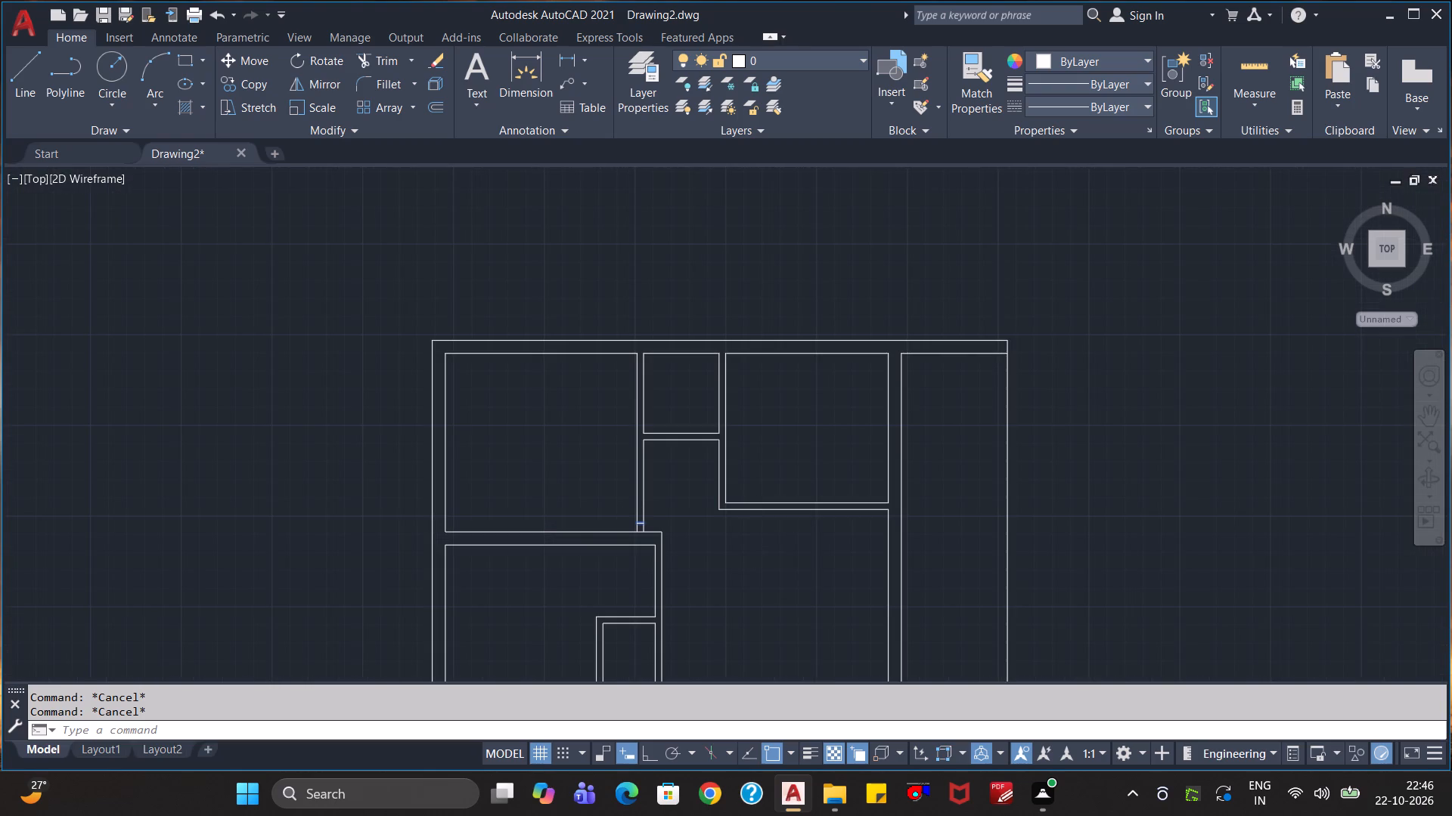
Offset the lower line of the larger upper-middle room's bottom wall 4" downward, and offset that copy another 4" downward.
scroll(811, 488, up, 1)
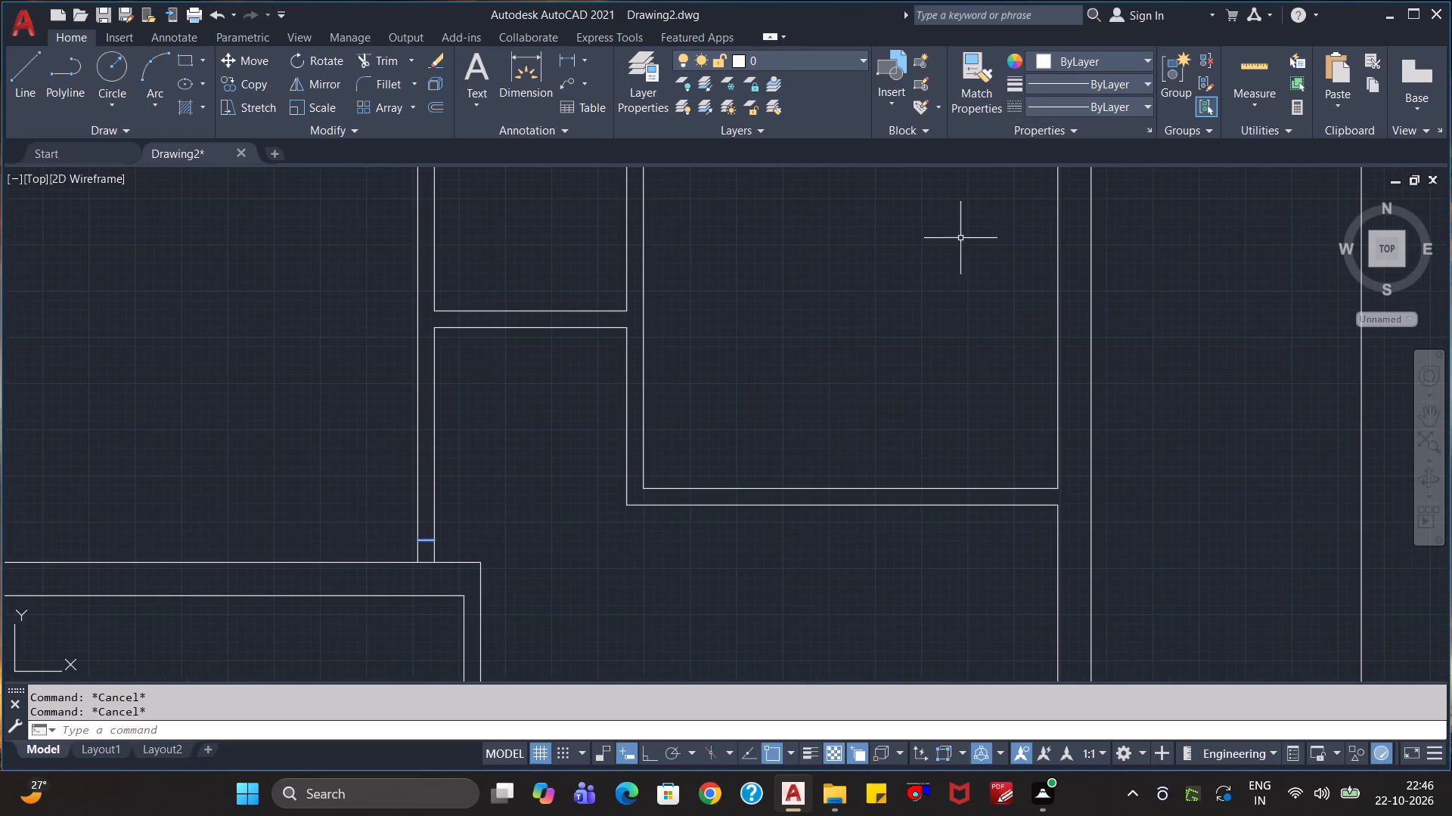
key(o)
key(Return)
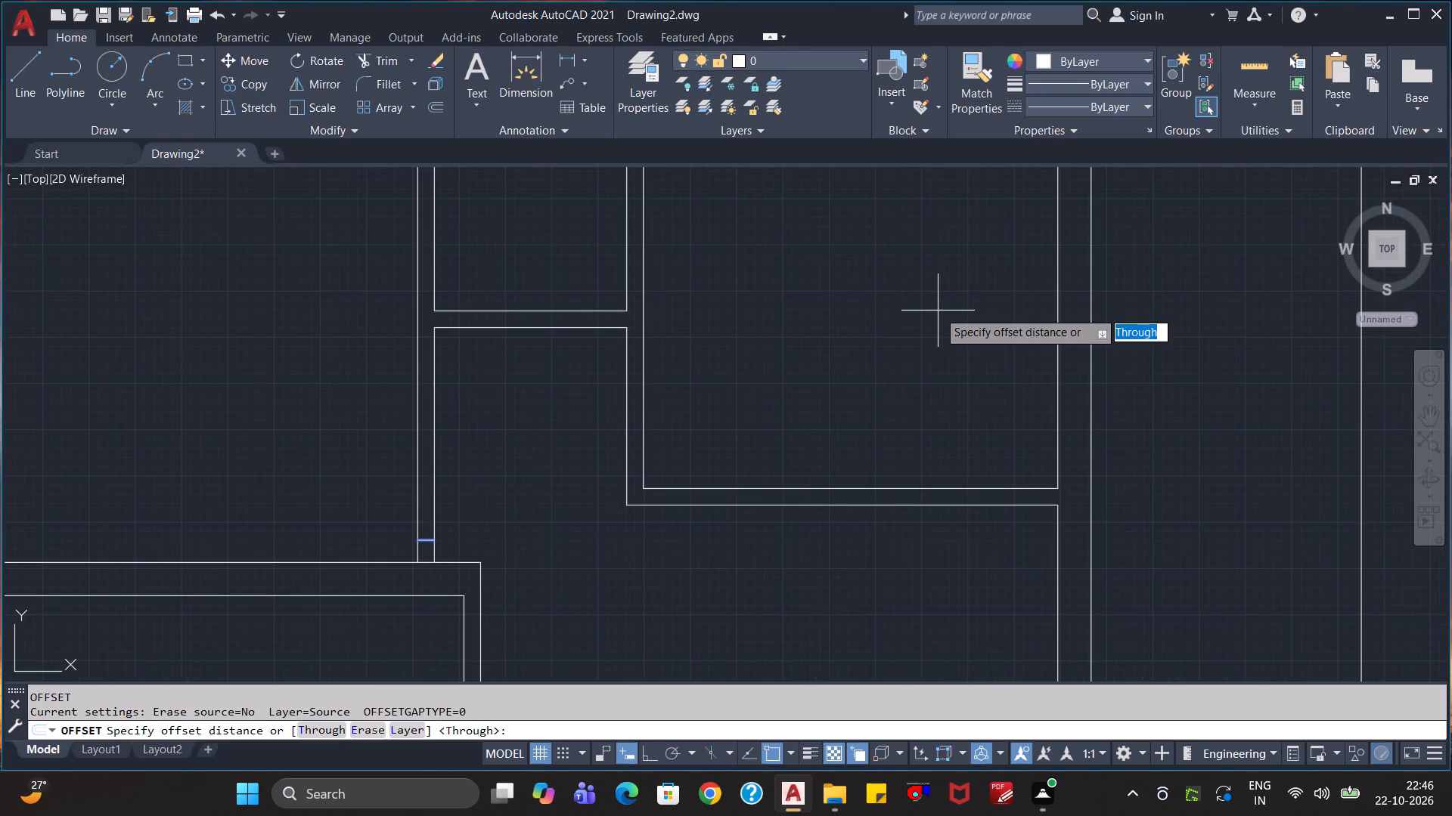
text(4")
key(Return)
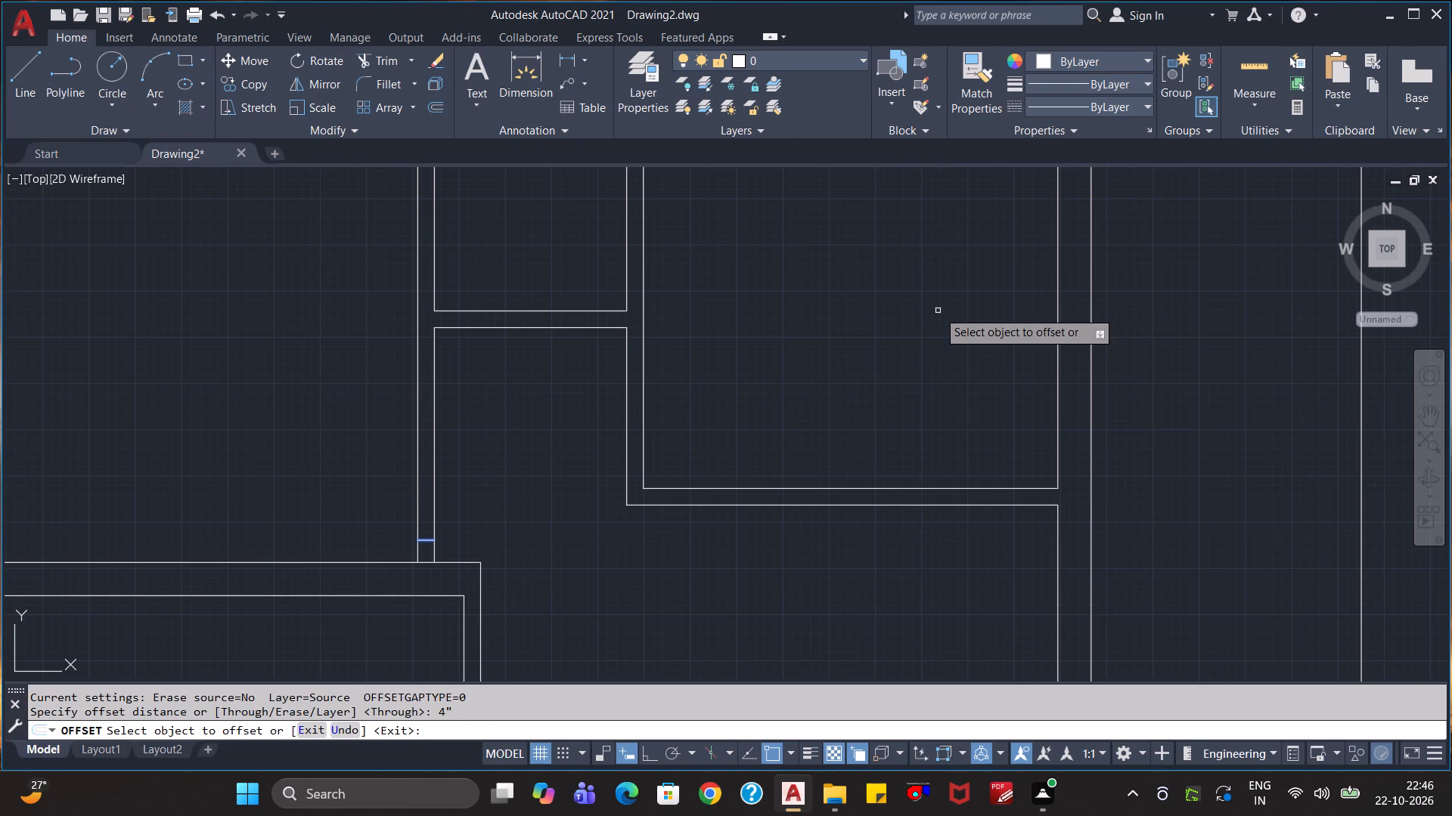
click(870, 506)
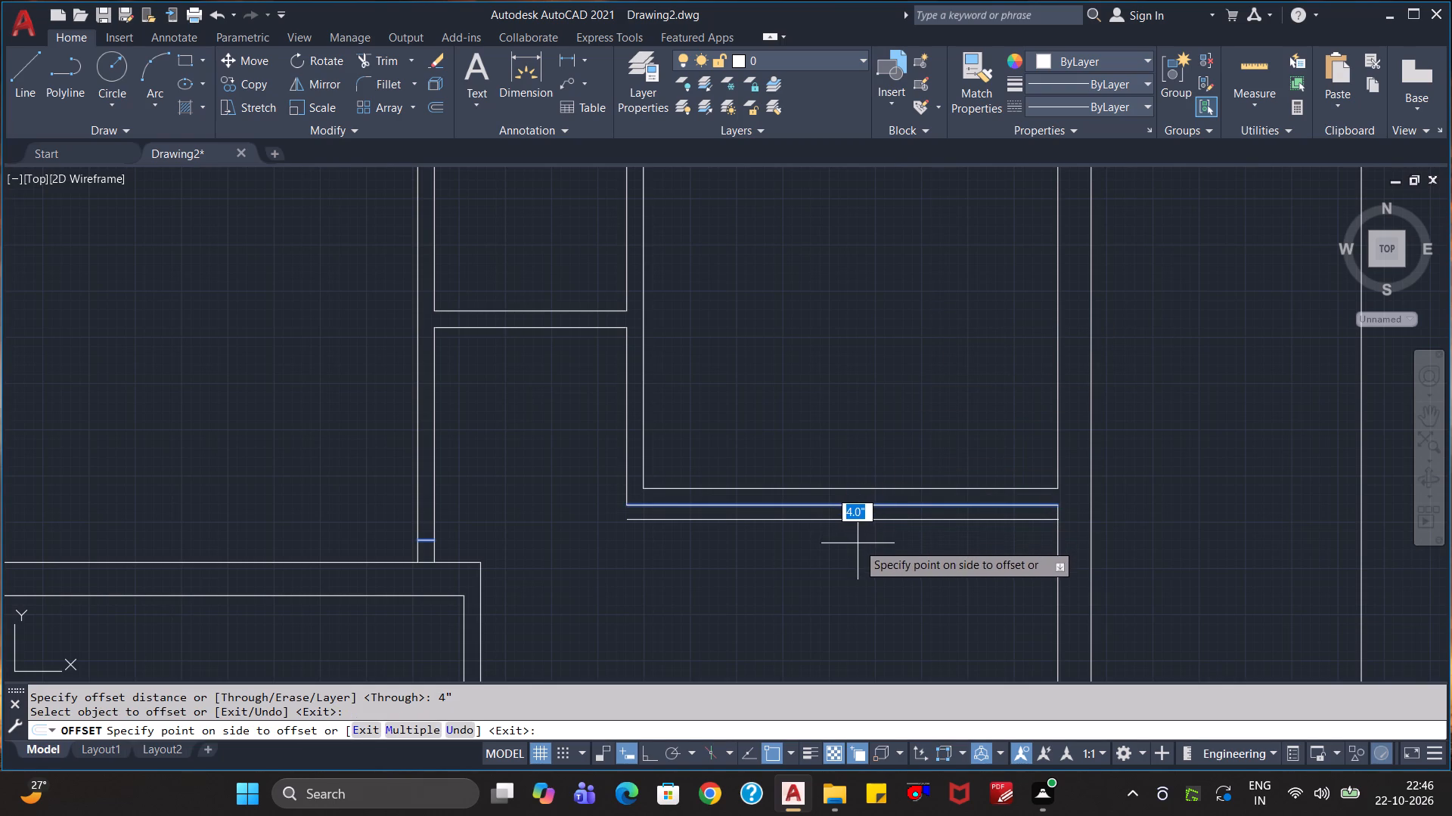
click(858, 545)
click(860, 520)
click(855, 549)
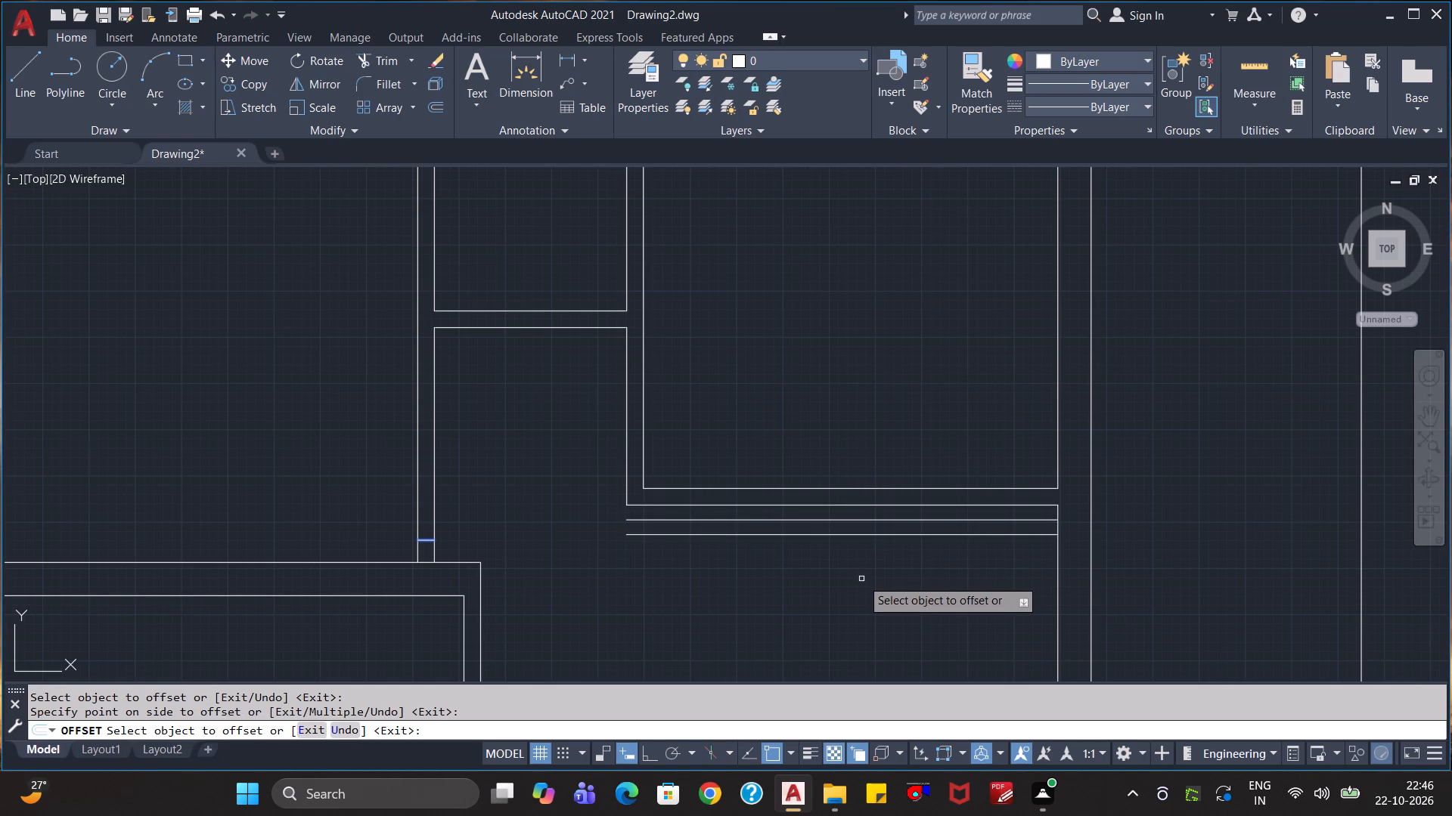
key(Escape)
key(Escape)
key(Escape)
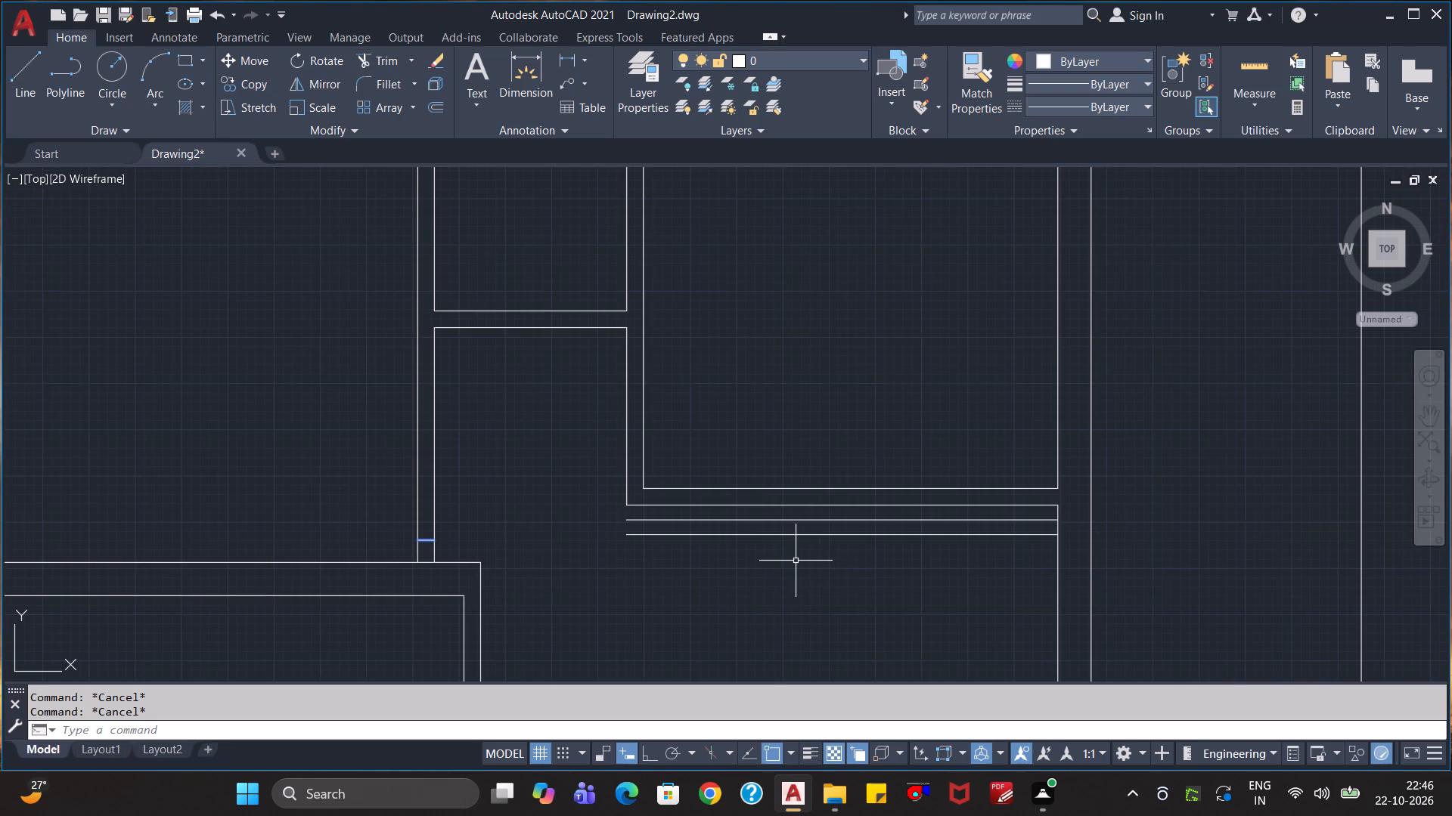
Draw two vertical construction lines about 10" apart across the larger upper-middle room's bottom wall, near its right end.
text(xl)
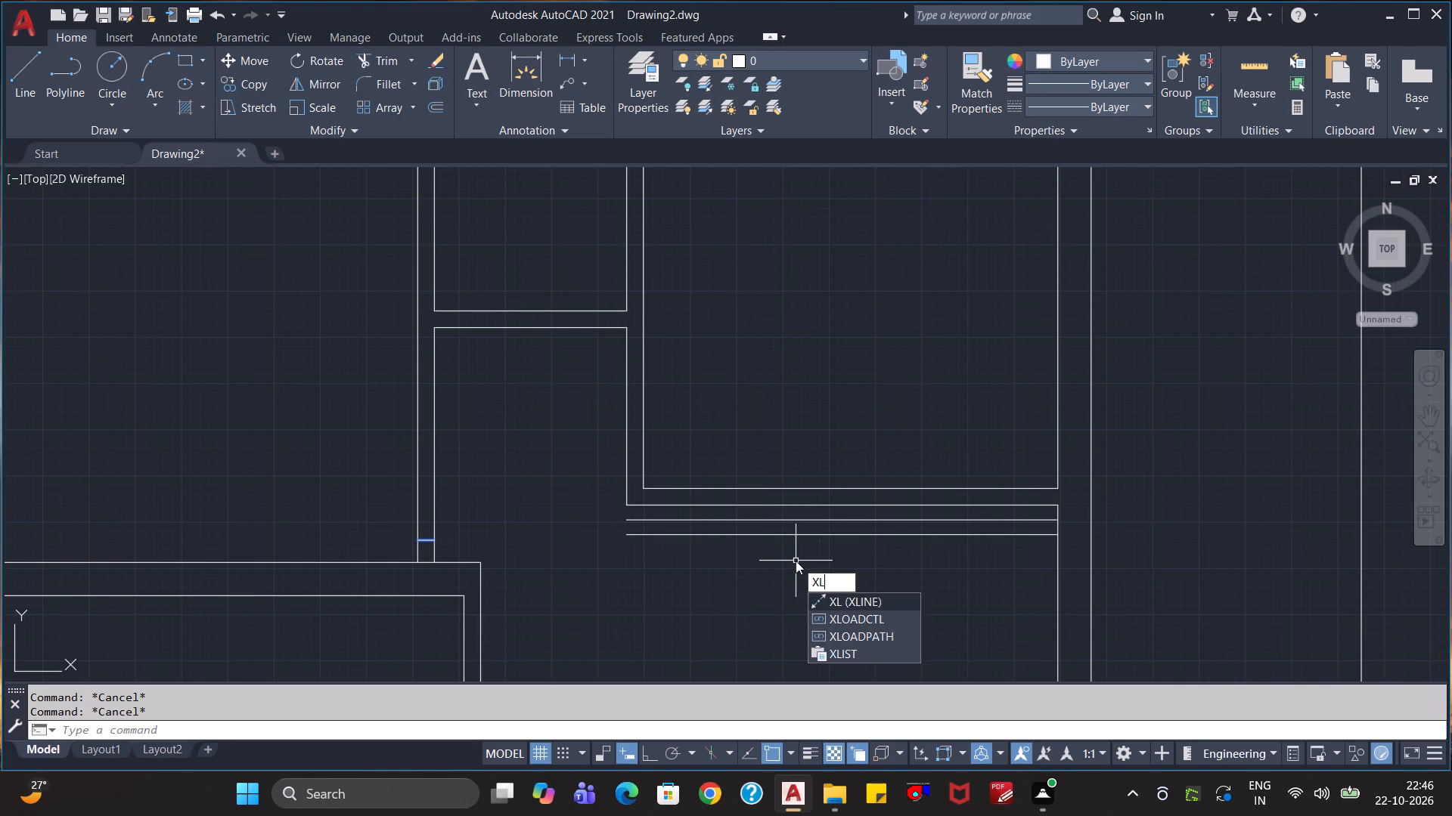
key(Return)
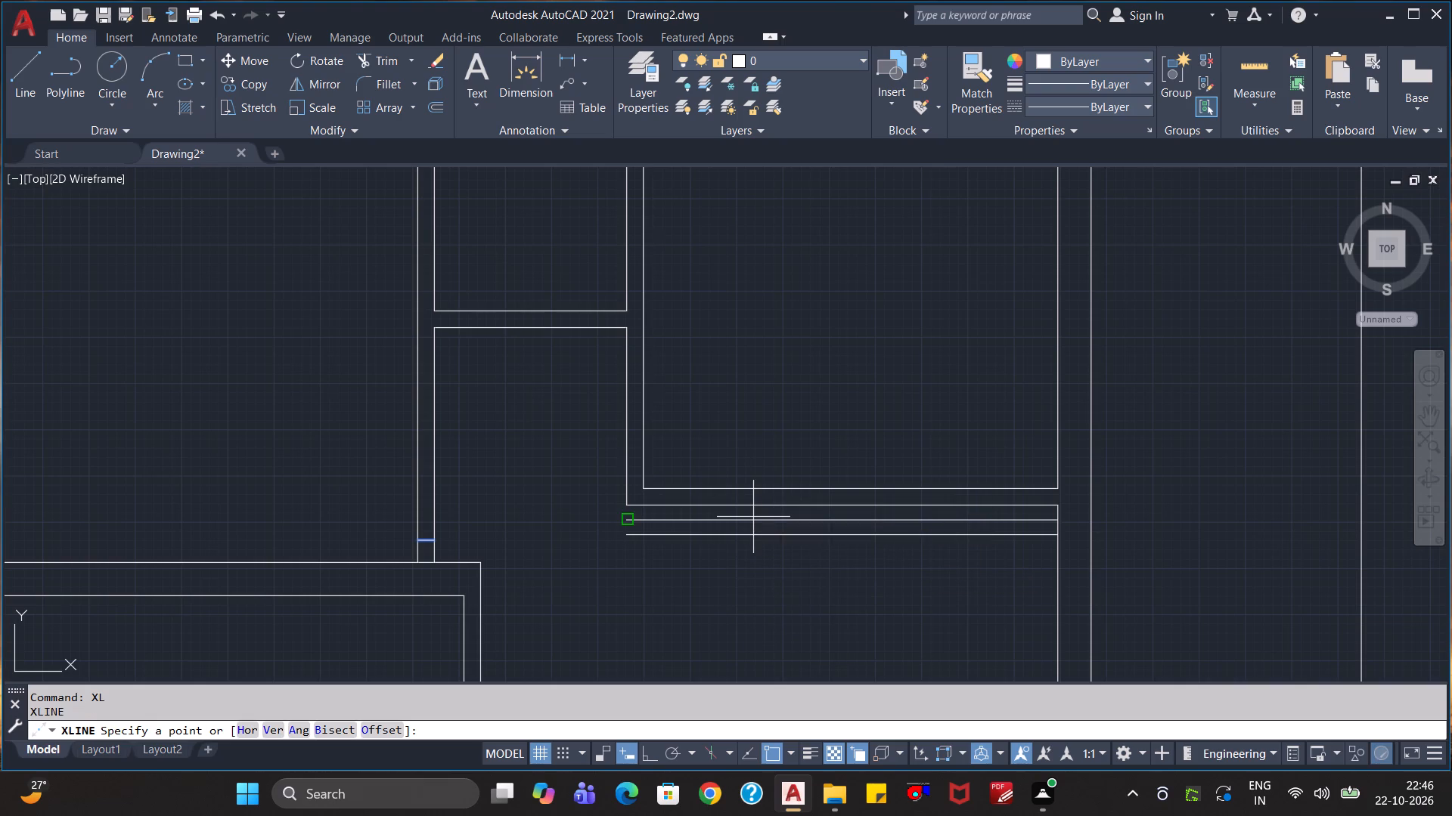
key(v)
key(Return)
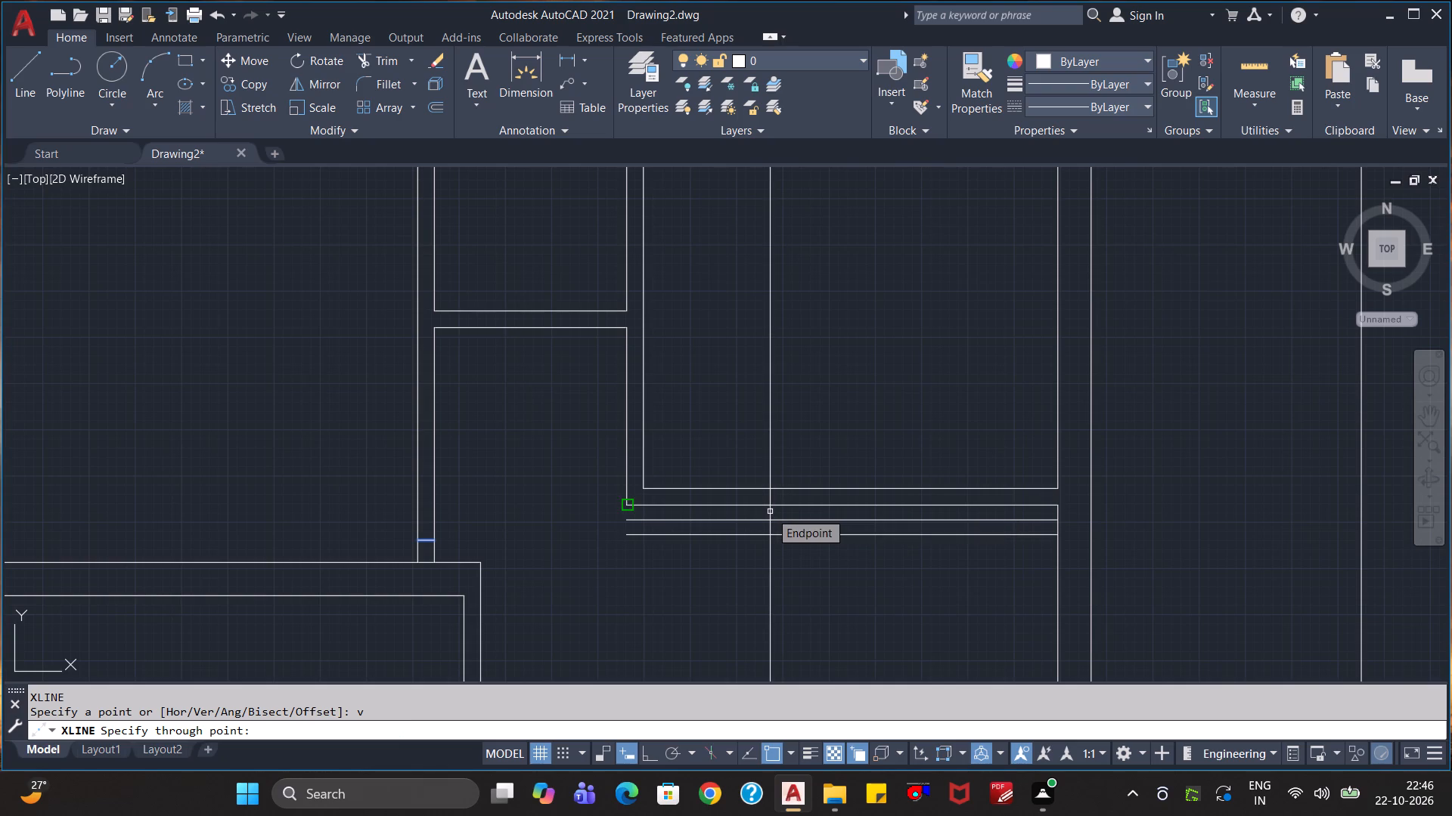
scroll(1001, 512, up, 1)
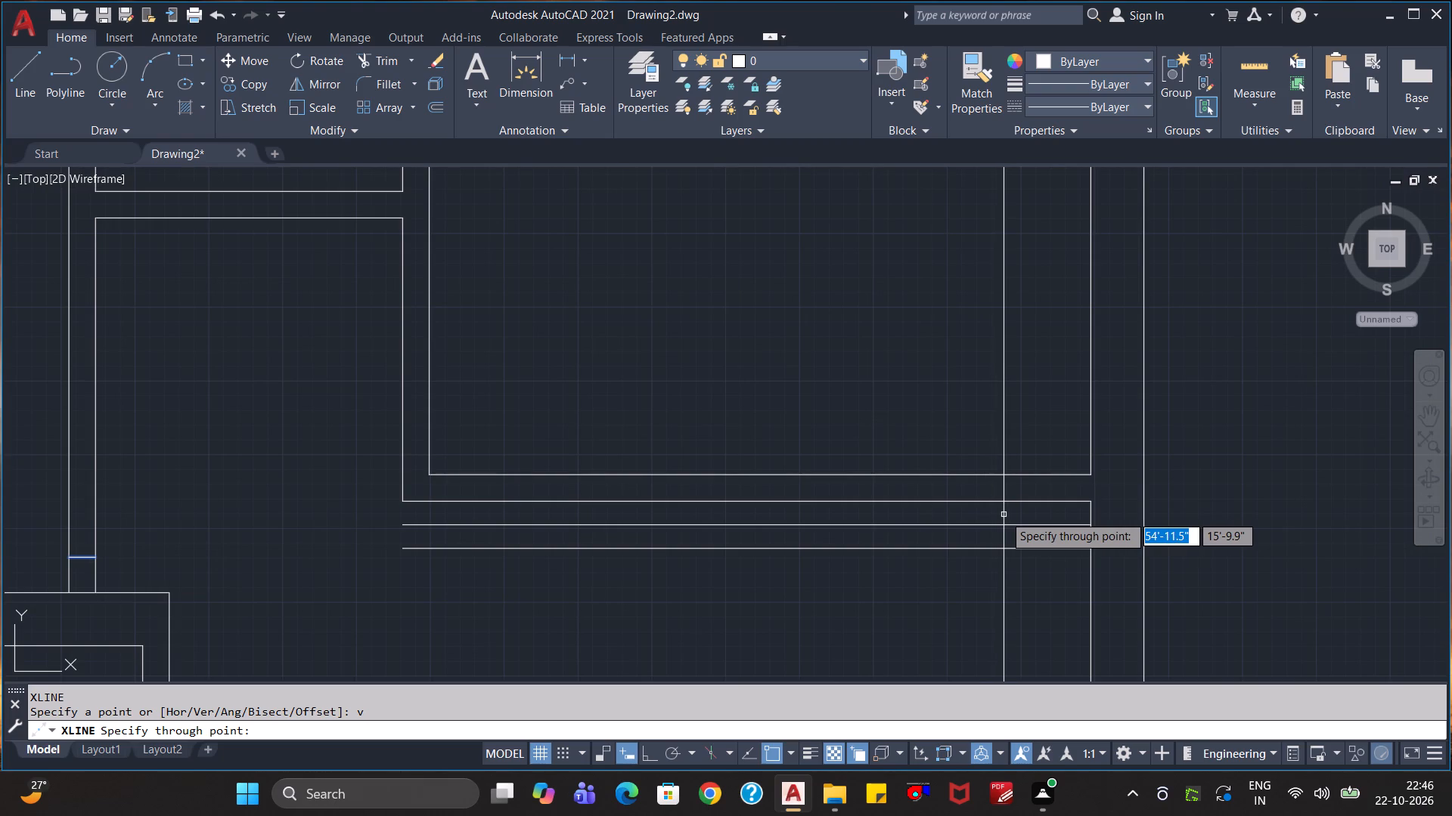
click(1004, 515)
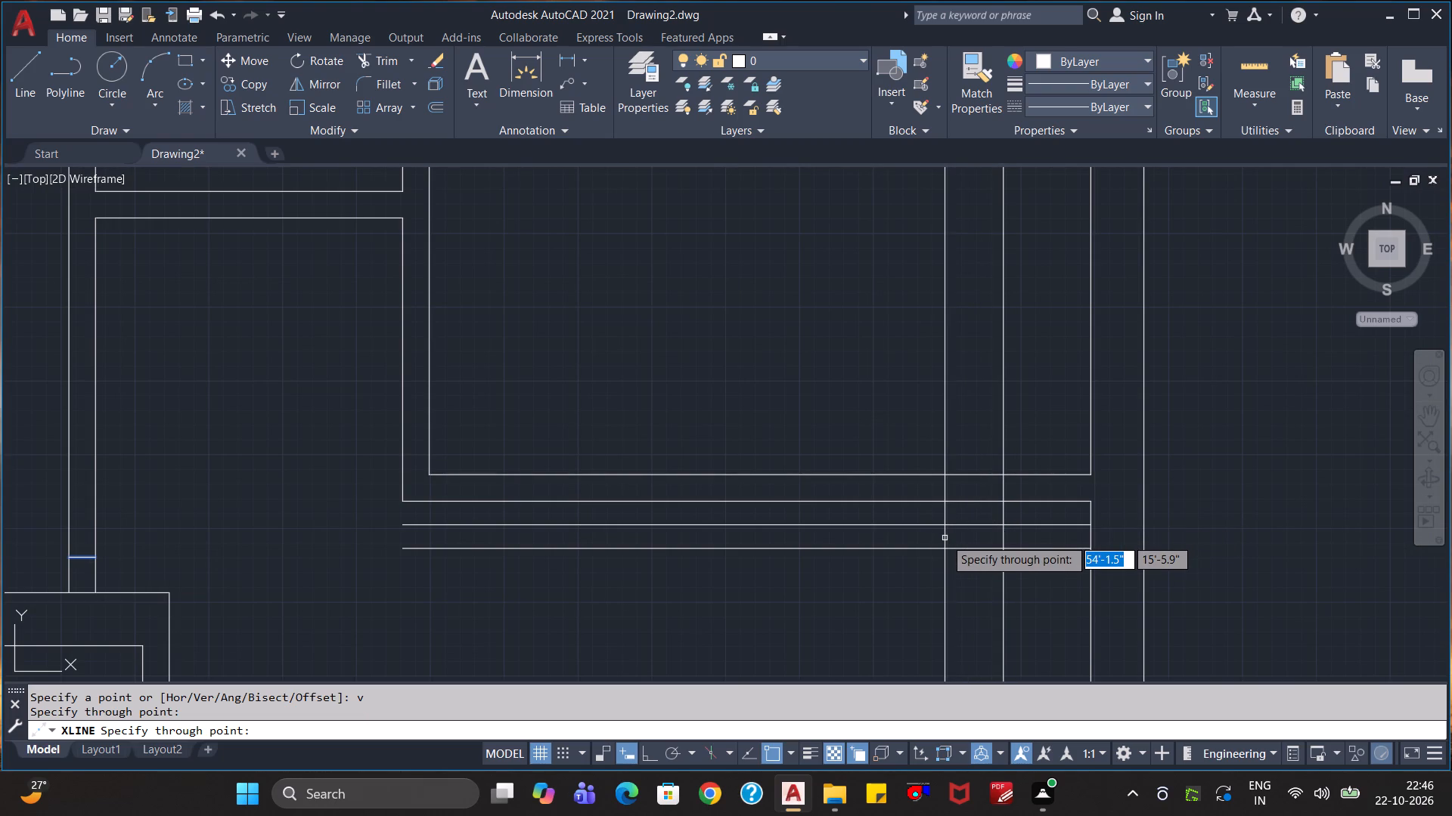
click(945, 539)
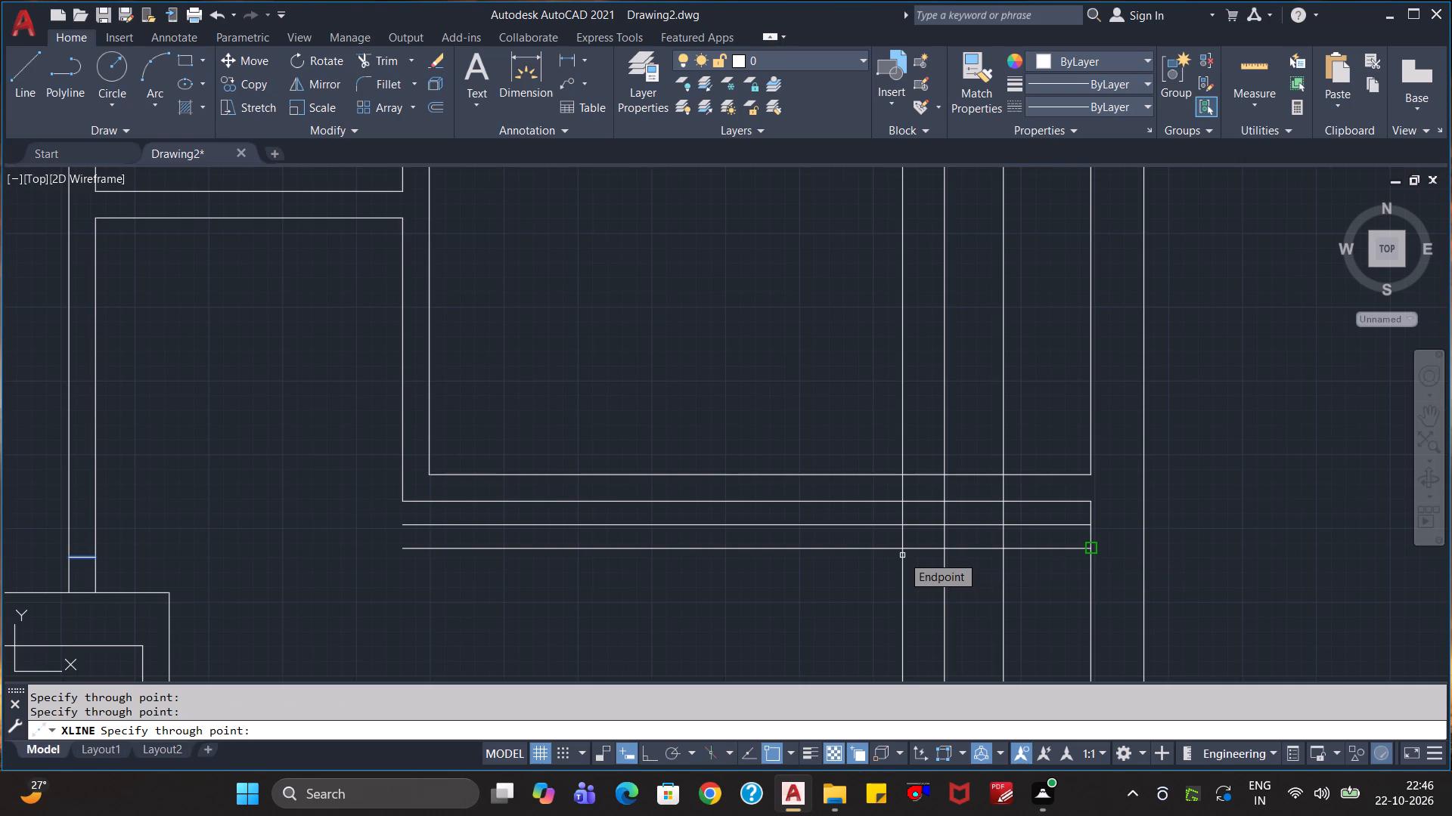
key(Escape)
key(Escape)
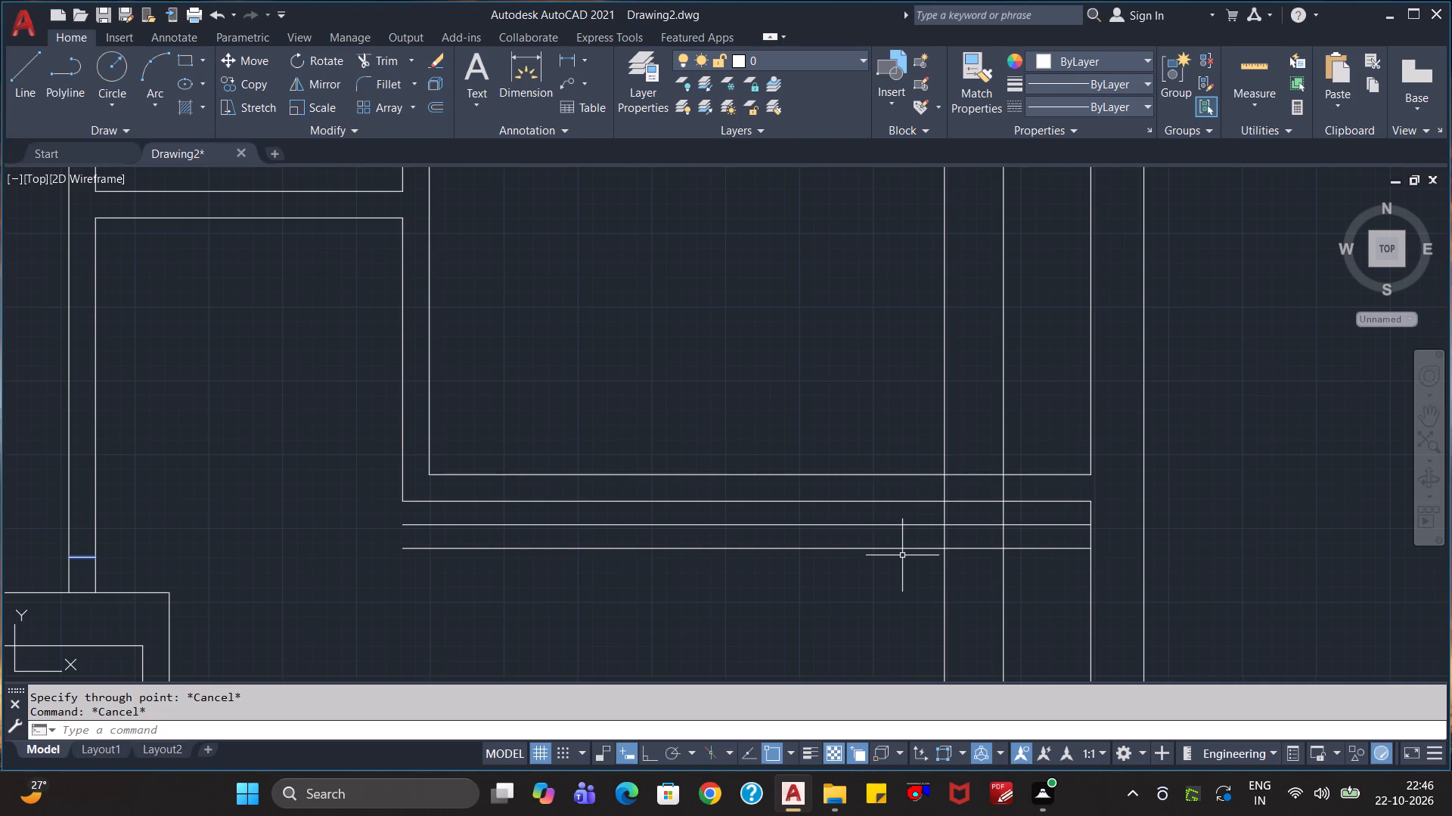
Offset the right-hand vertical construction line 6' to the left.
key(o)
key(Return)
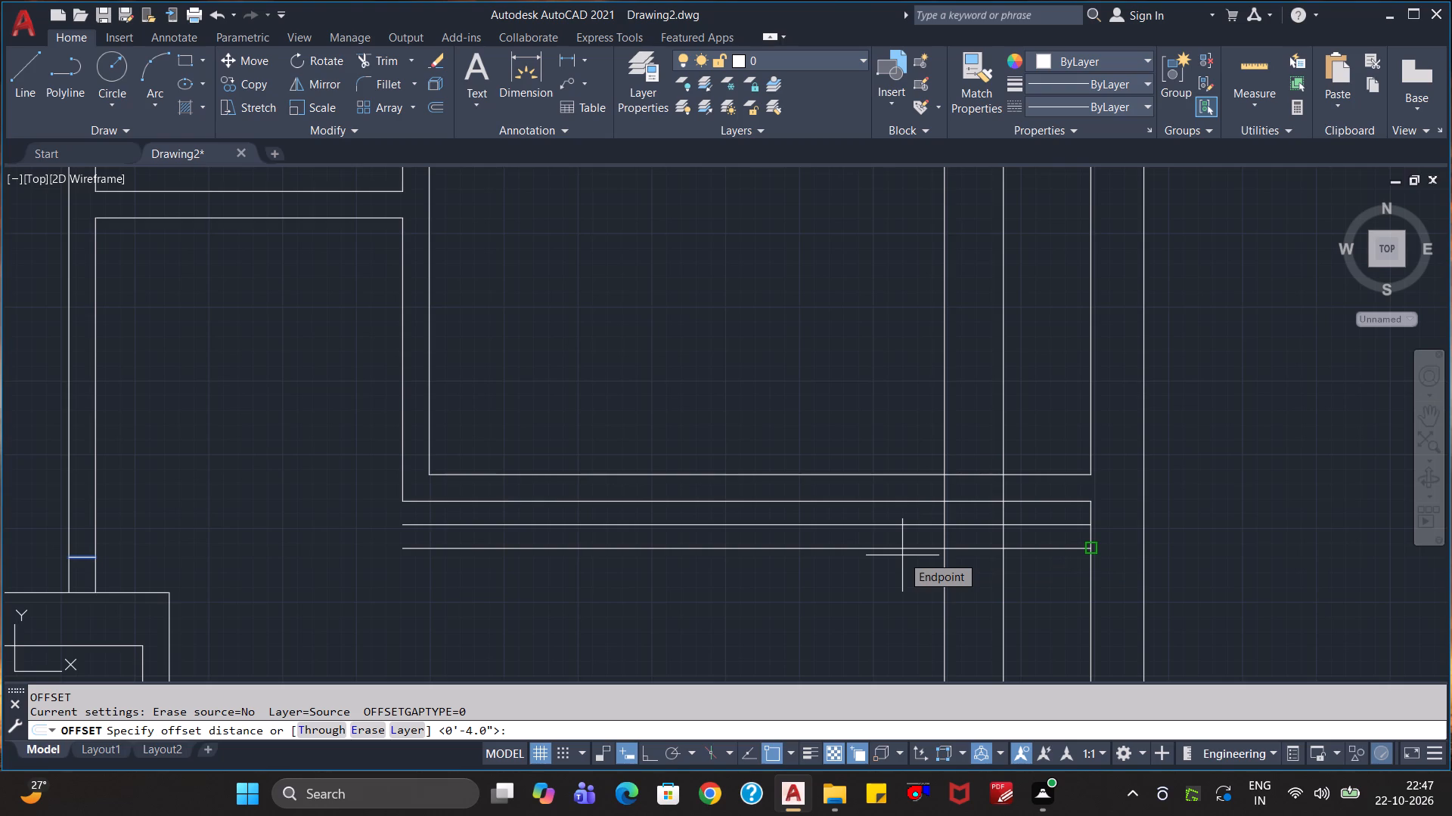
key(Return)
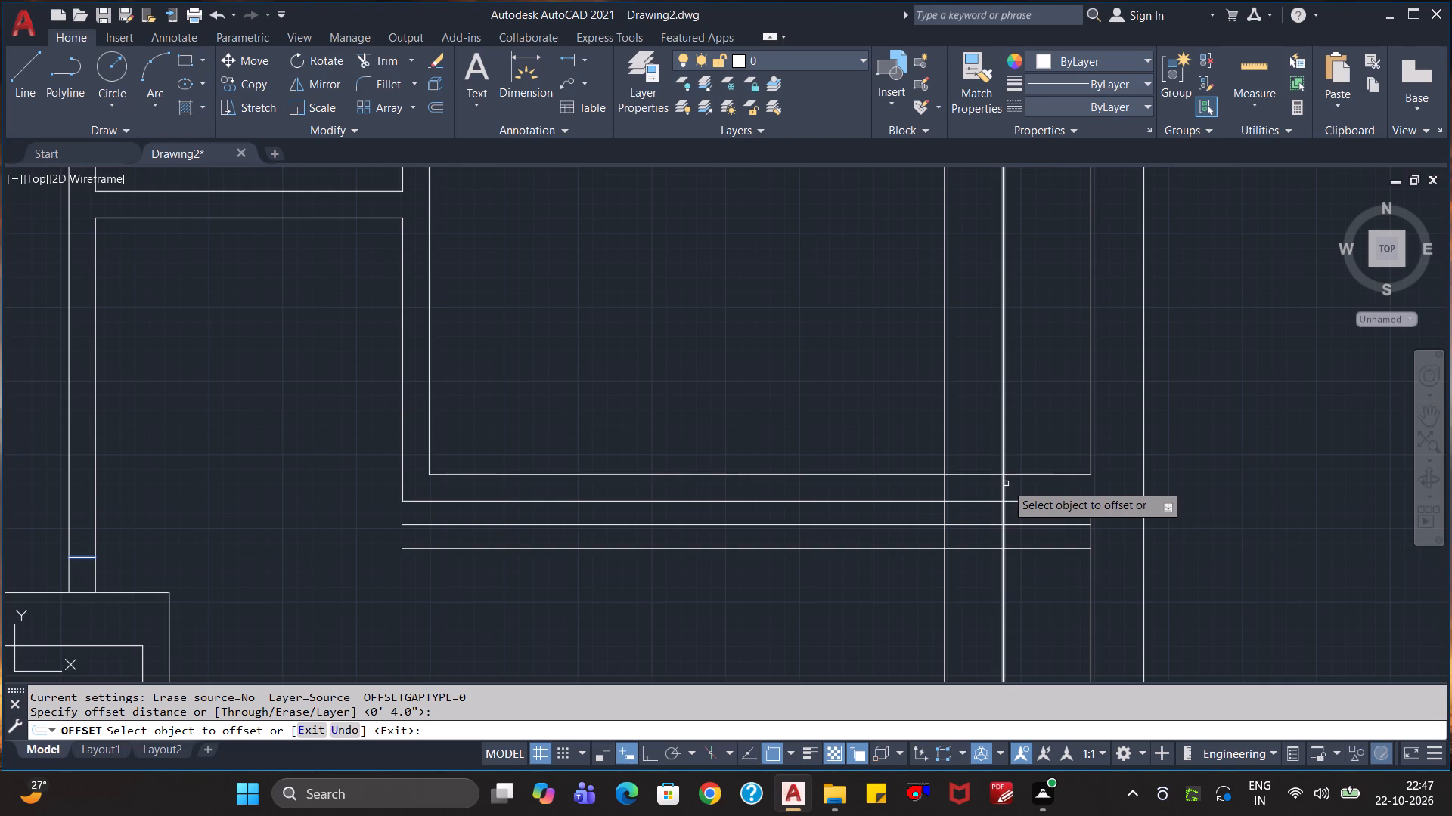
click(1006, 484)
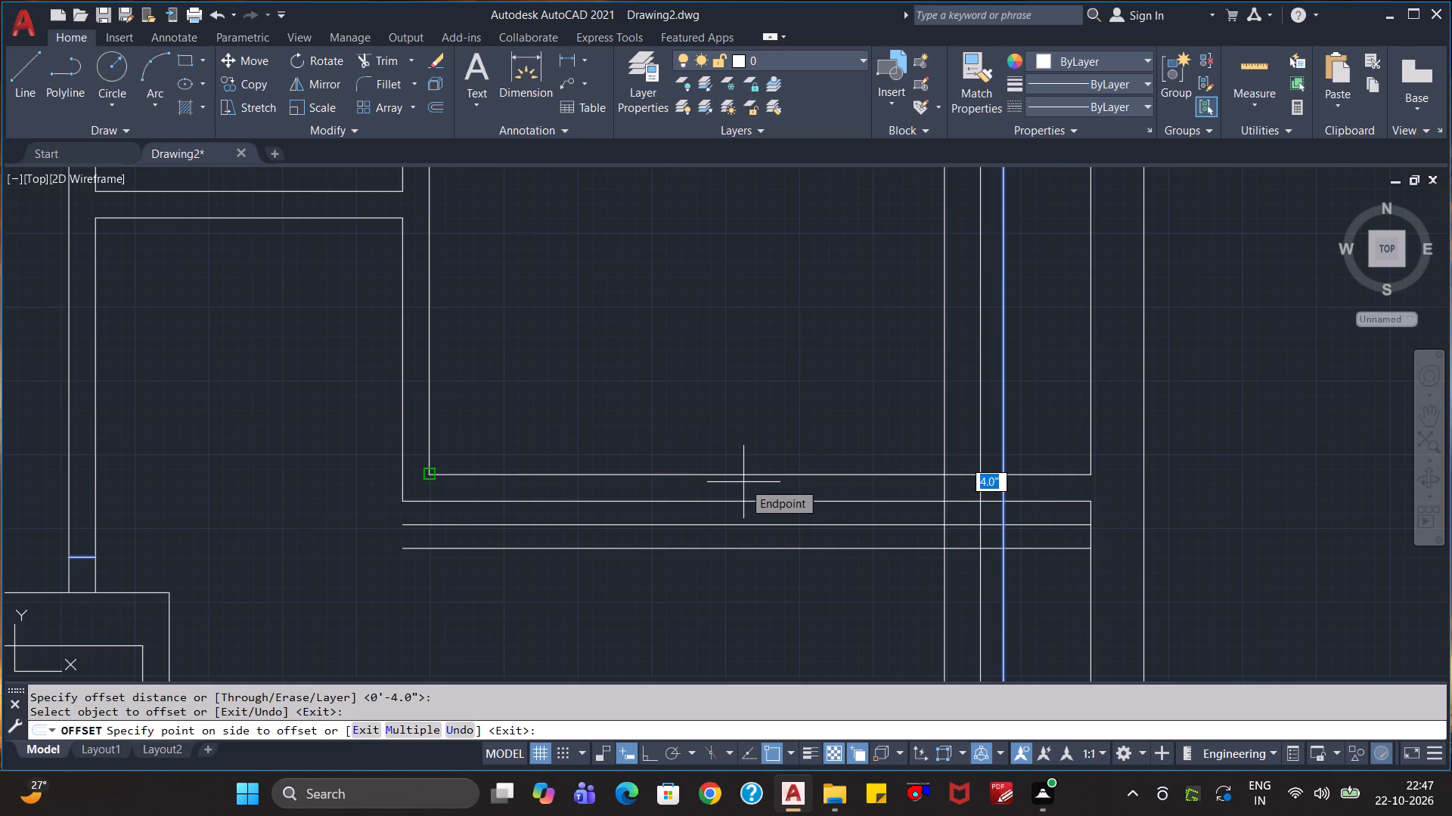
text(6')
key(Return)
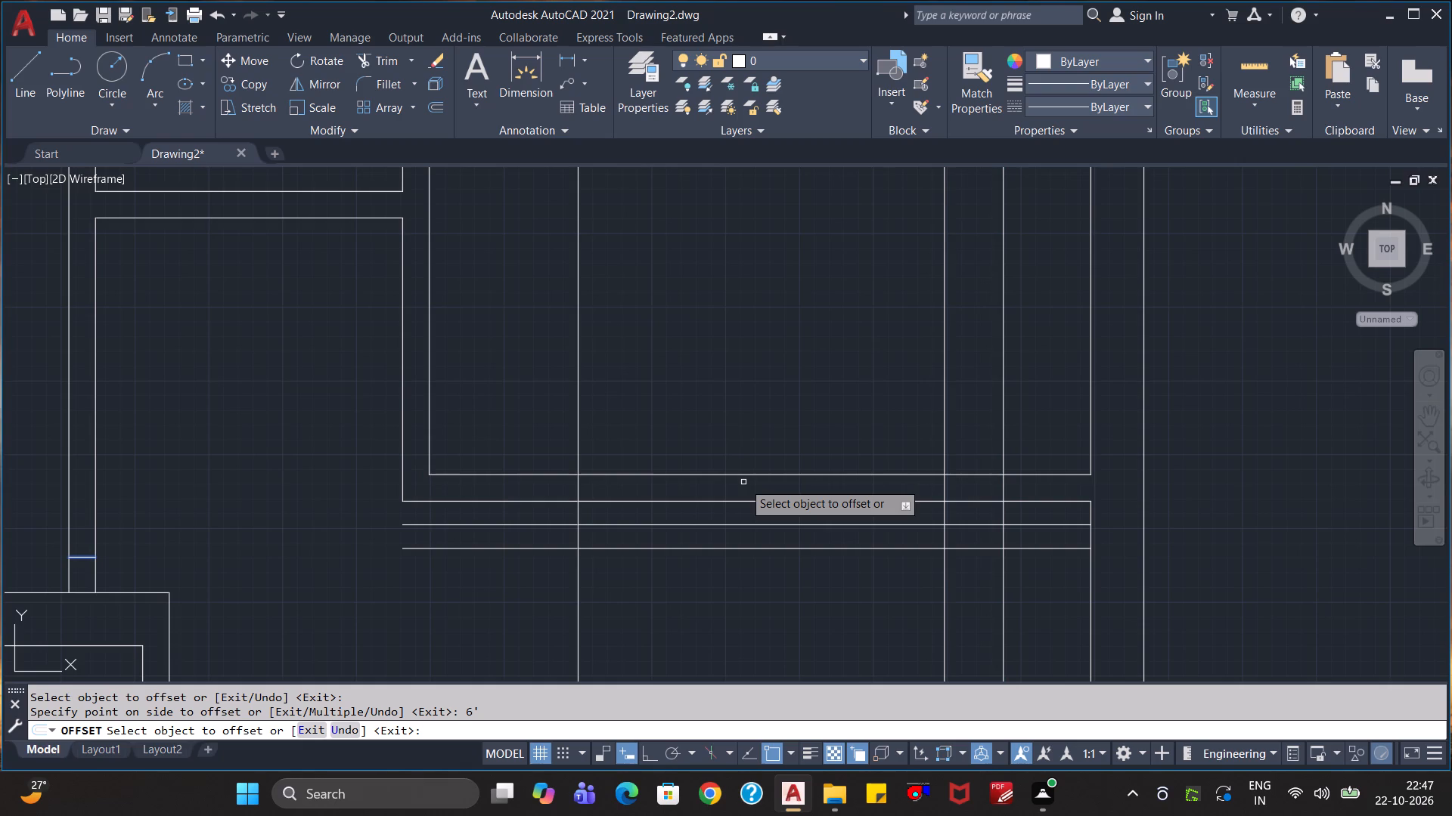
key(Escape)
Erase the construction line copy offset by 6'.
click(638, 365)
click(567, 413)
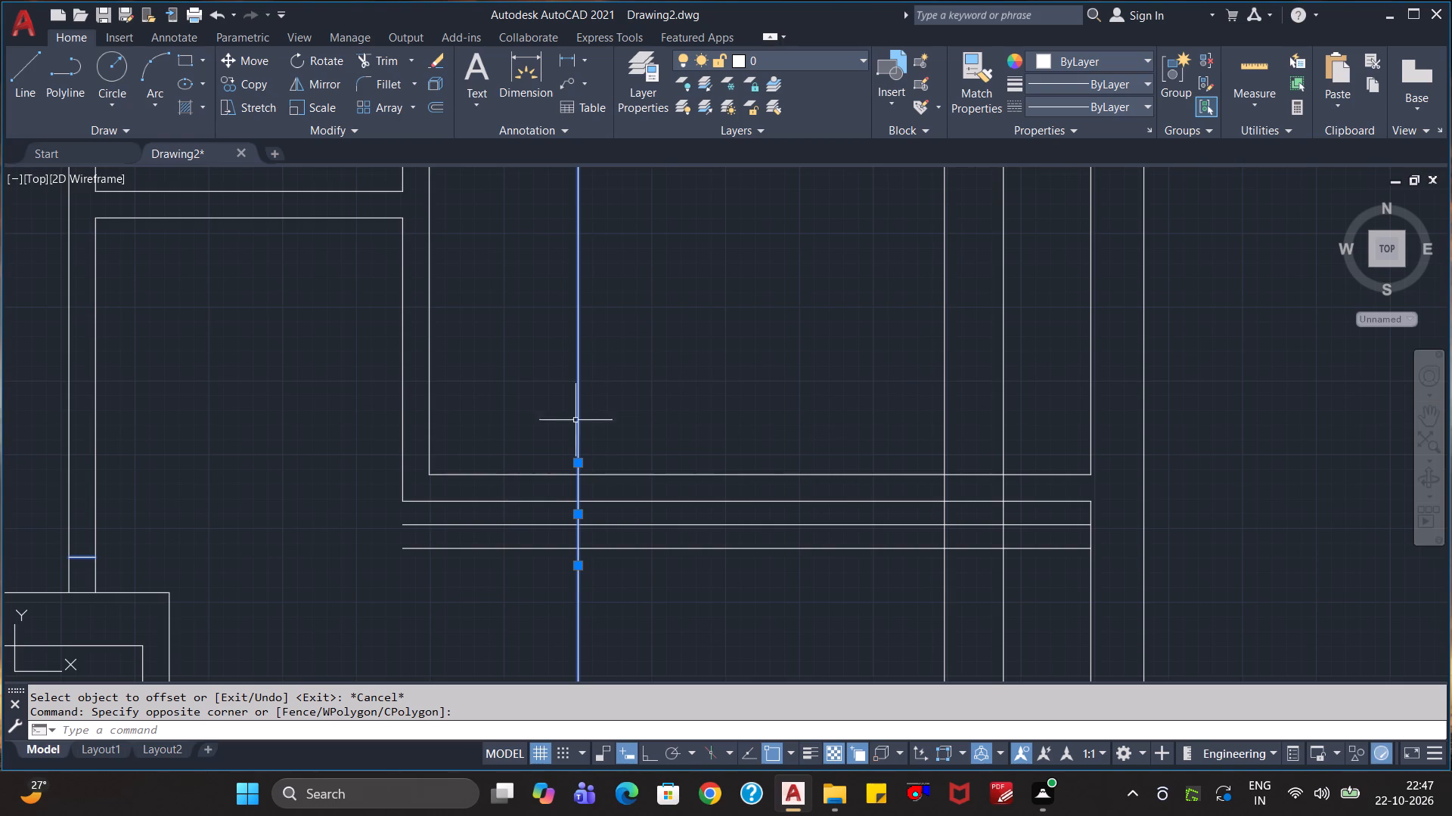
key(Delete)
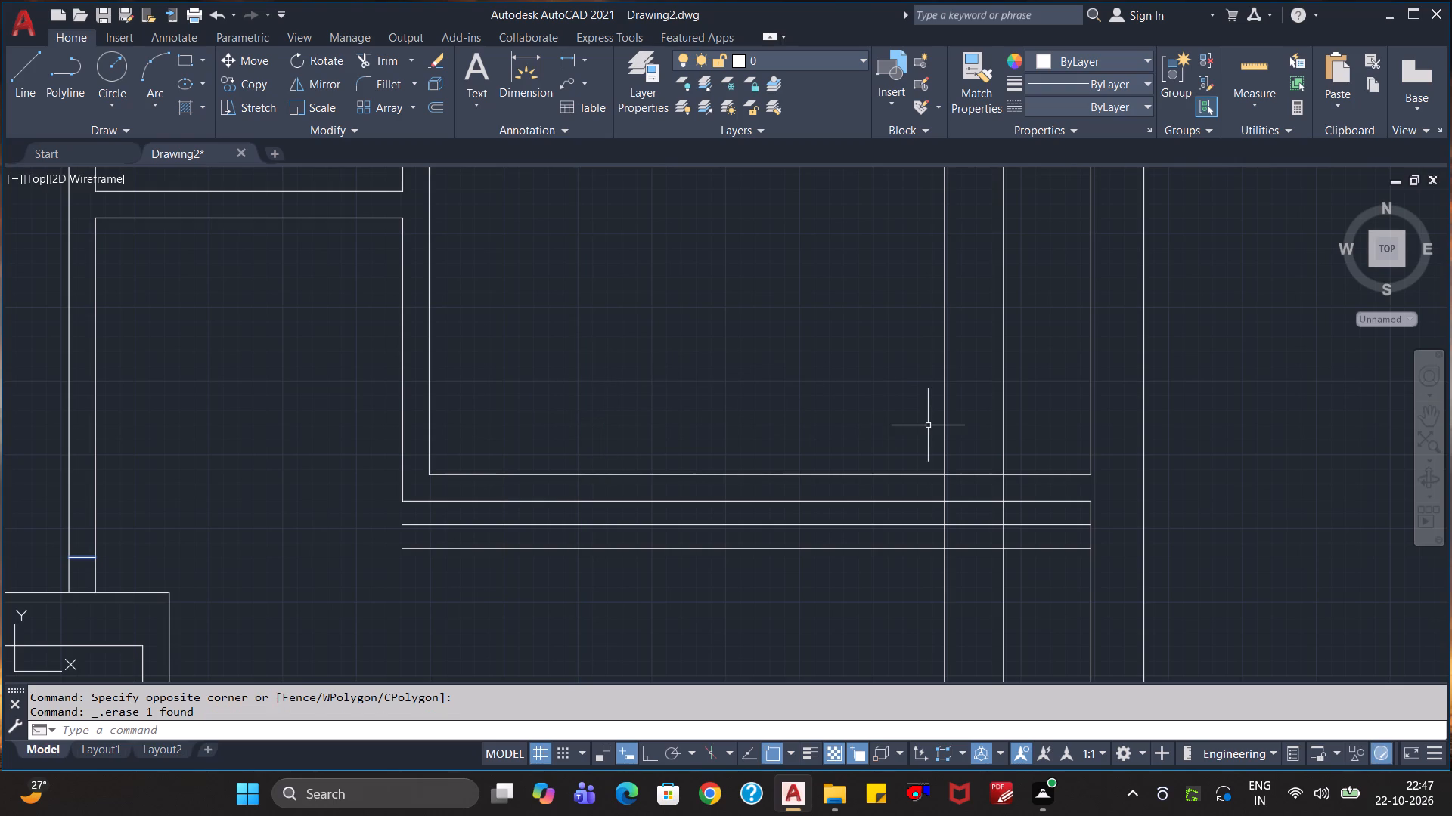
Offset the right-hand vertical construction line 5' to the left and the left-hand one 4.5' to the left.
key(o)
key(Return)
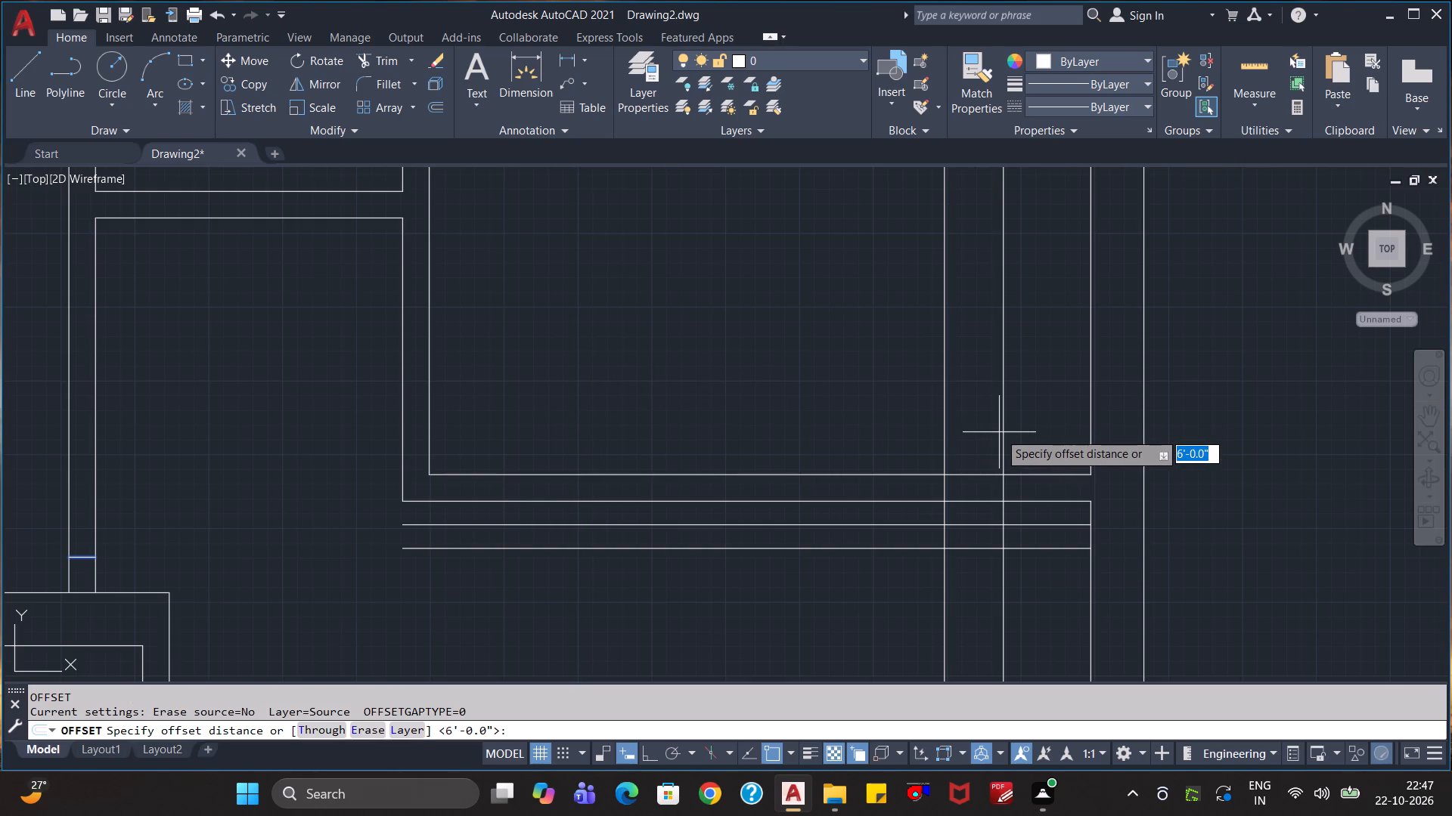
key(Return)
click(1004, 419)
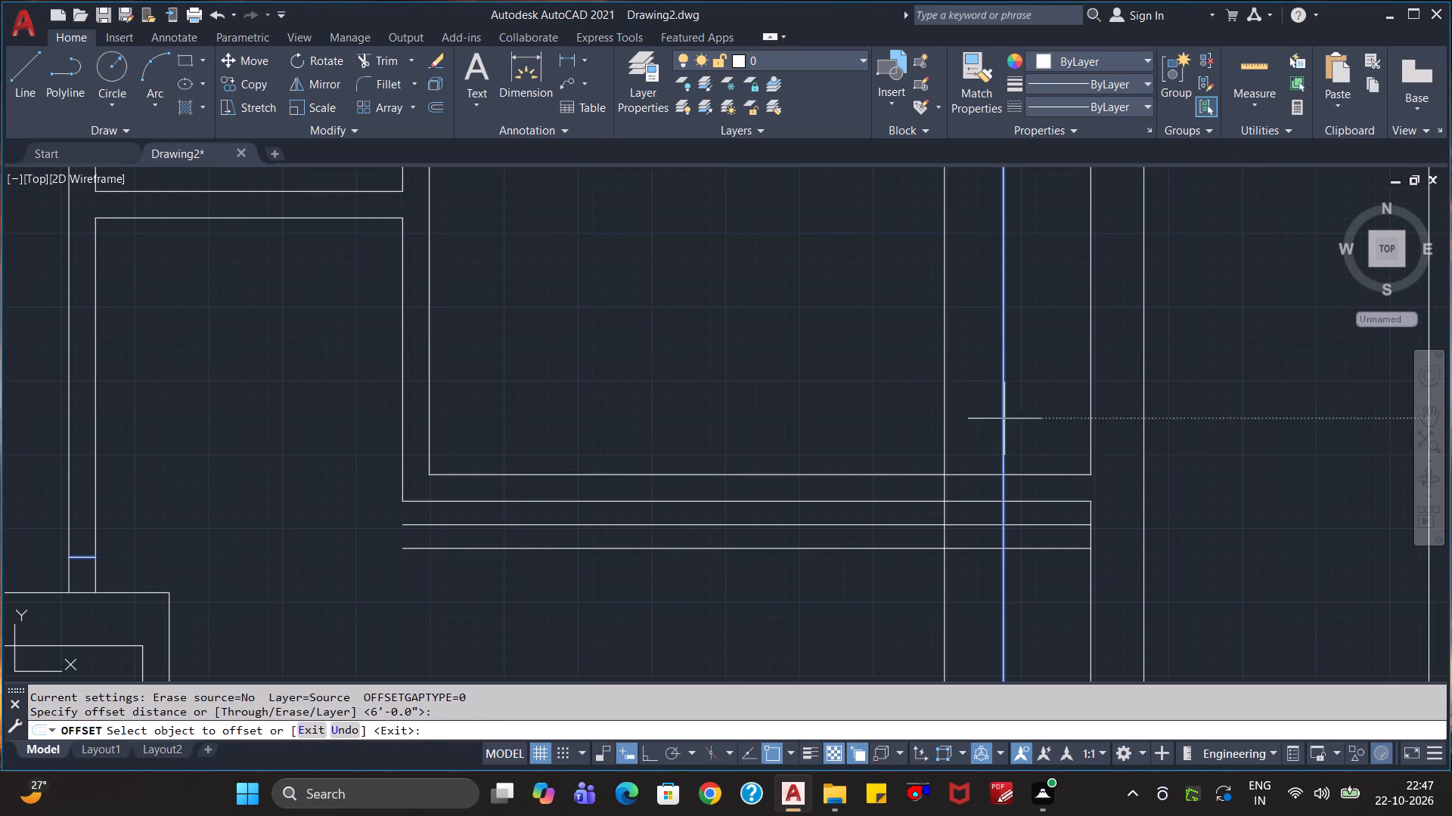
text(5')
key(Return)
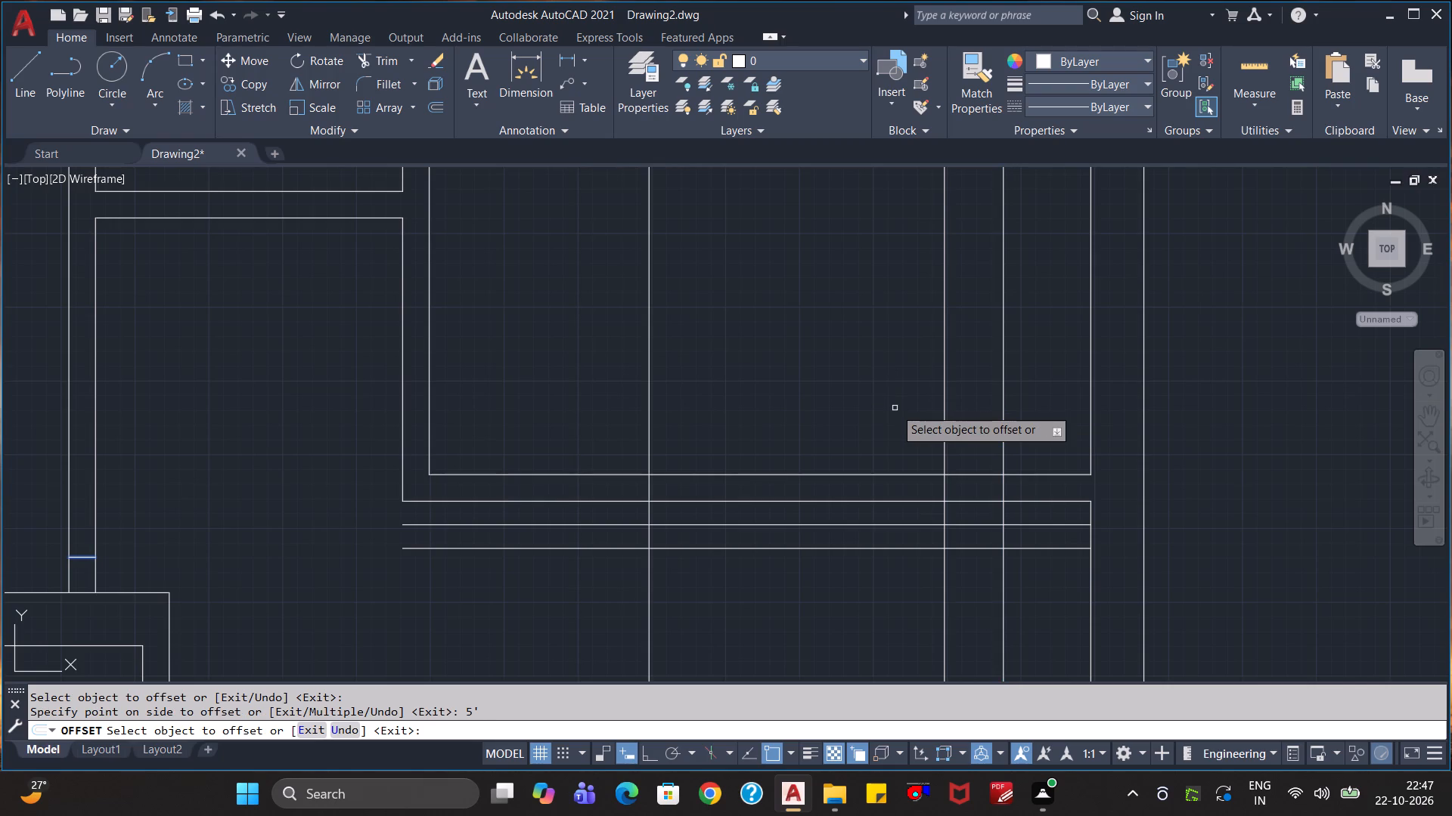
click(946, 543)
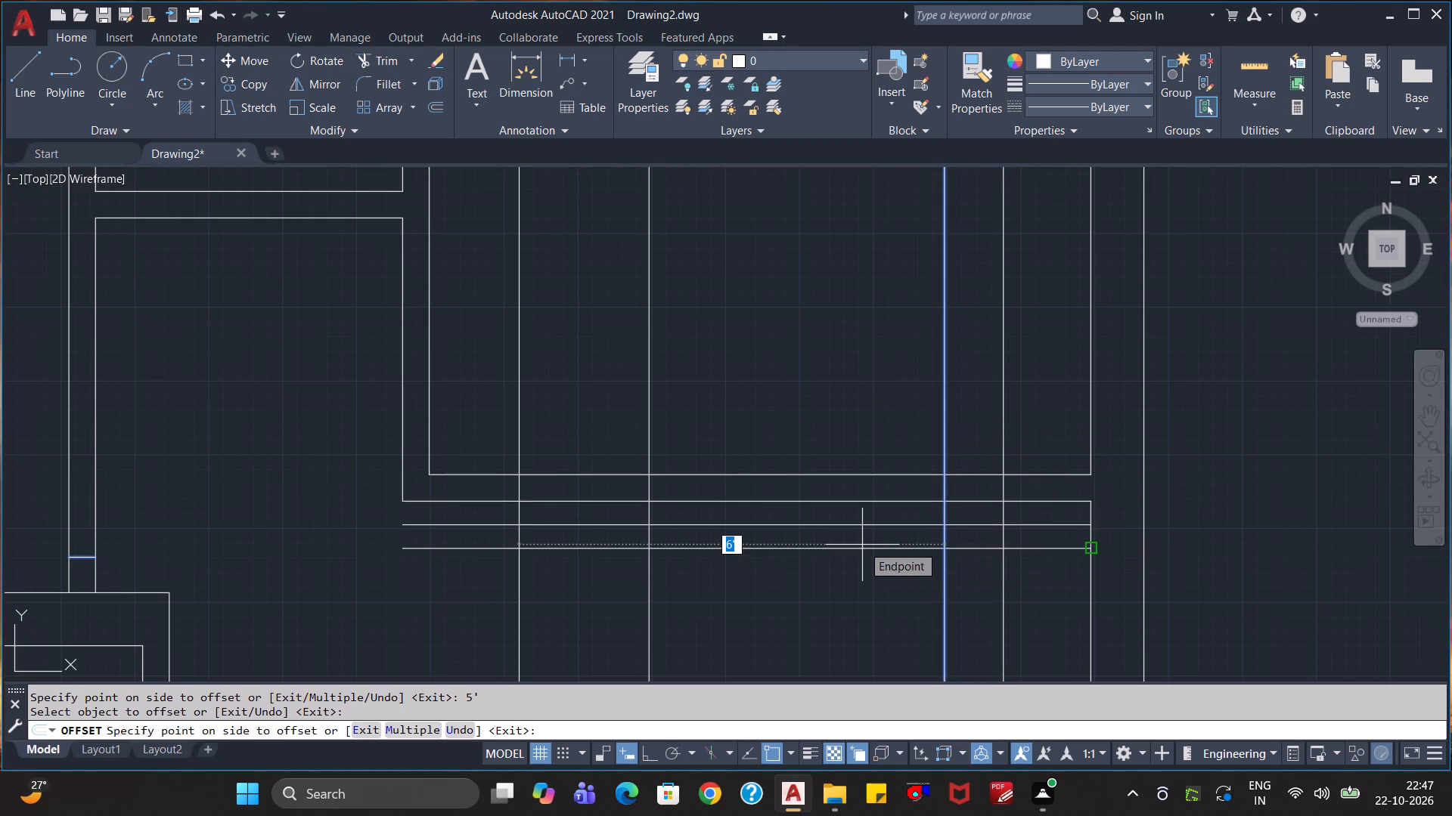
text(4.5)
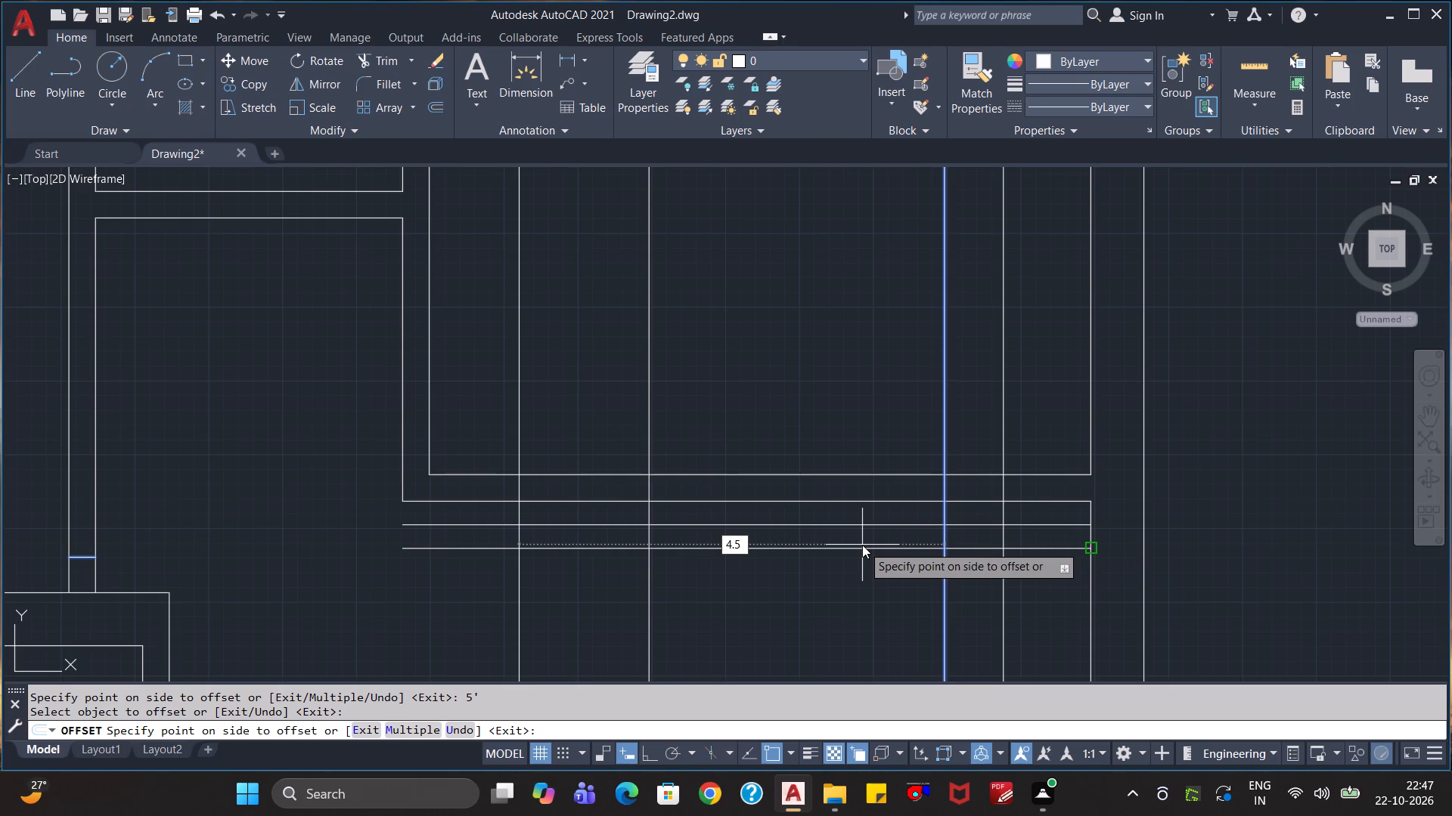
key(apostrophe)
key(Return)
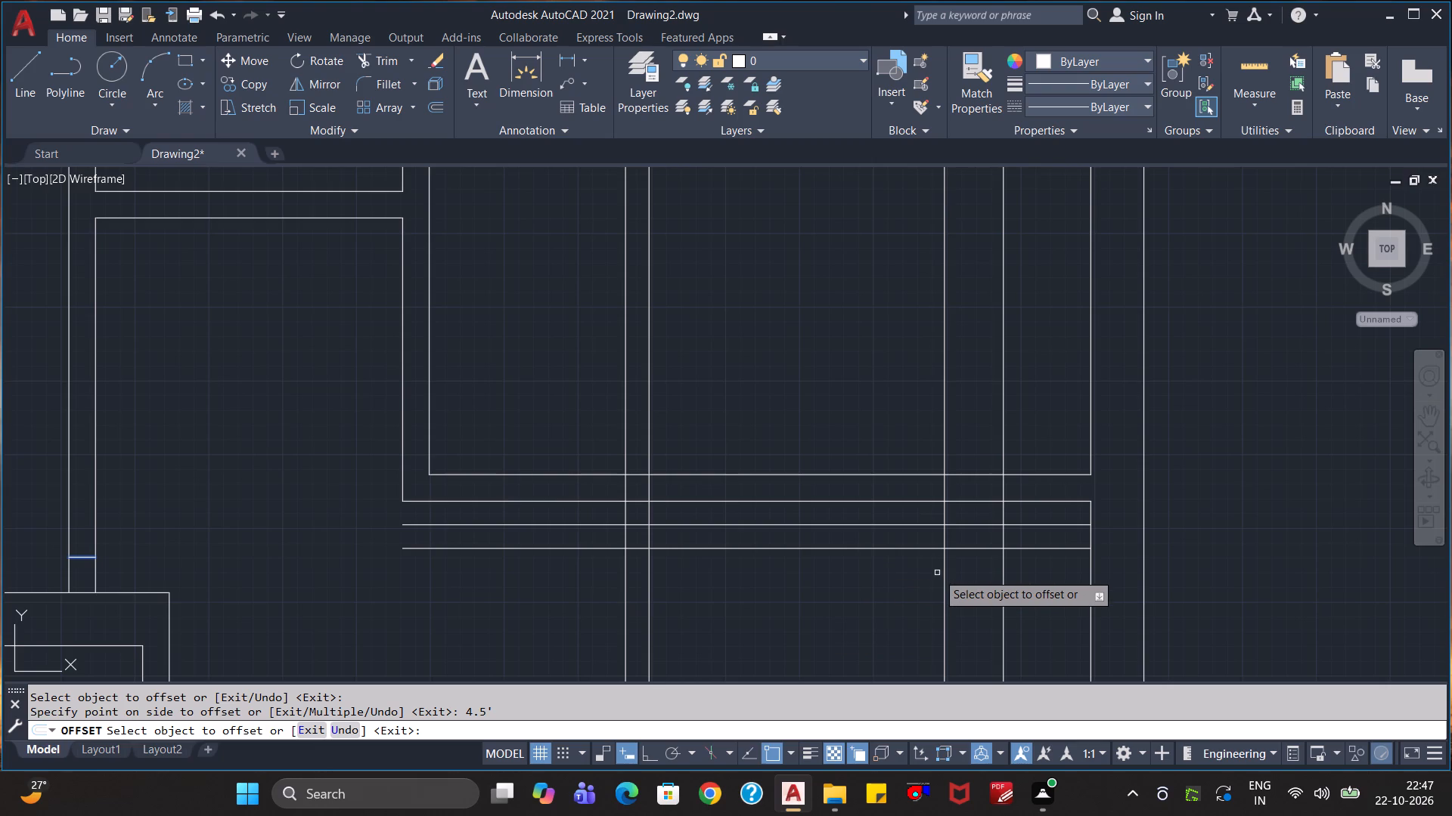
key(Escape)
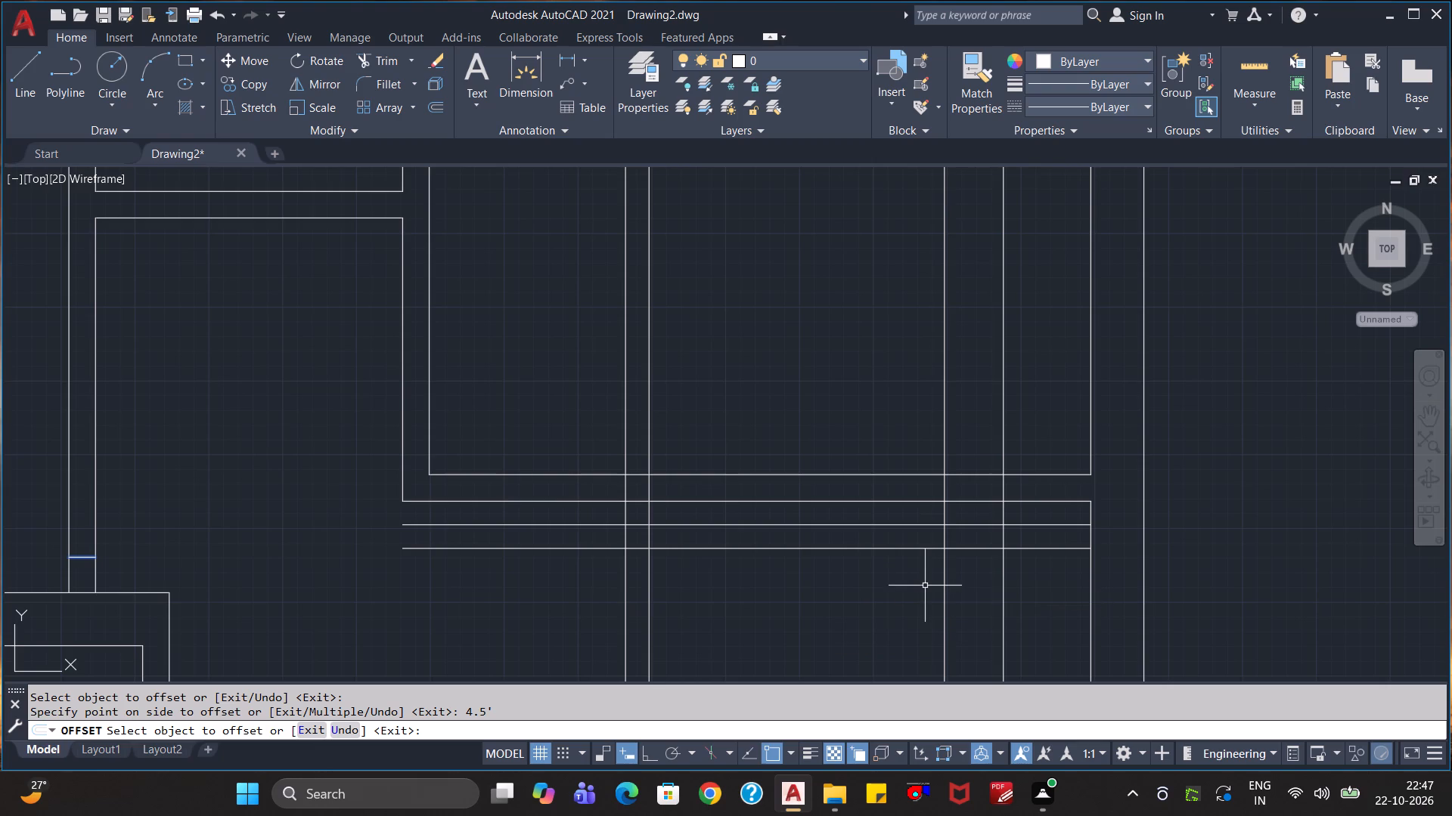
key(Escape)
Erase the left-hand of the two original vertical construction lines near the wall's right end.
click(968, 586)
click(926, 602)
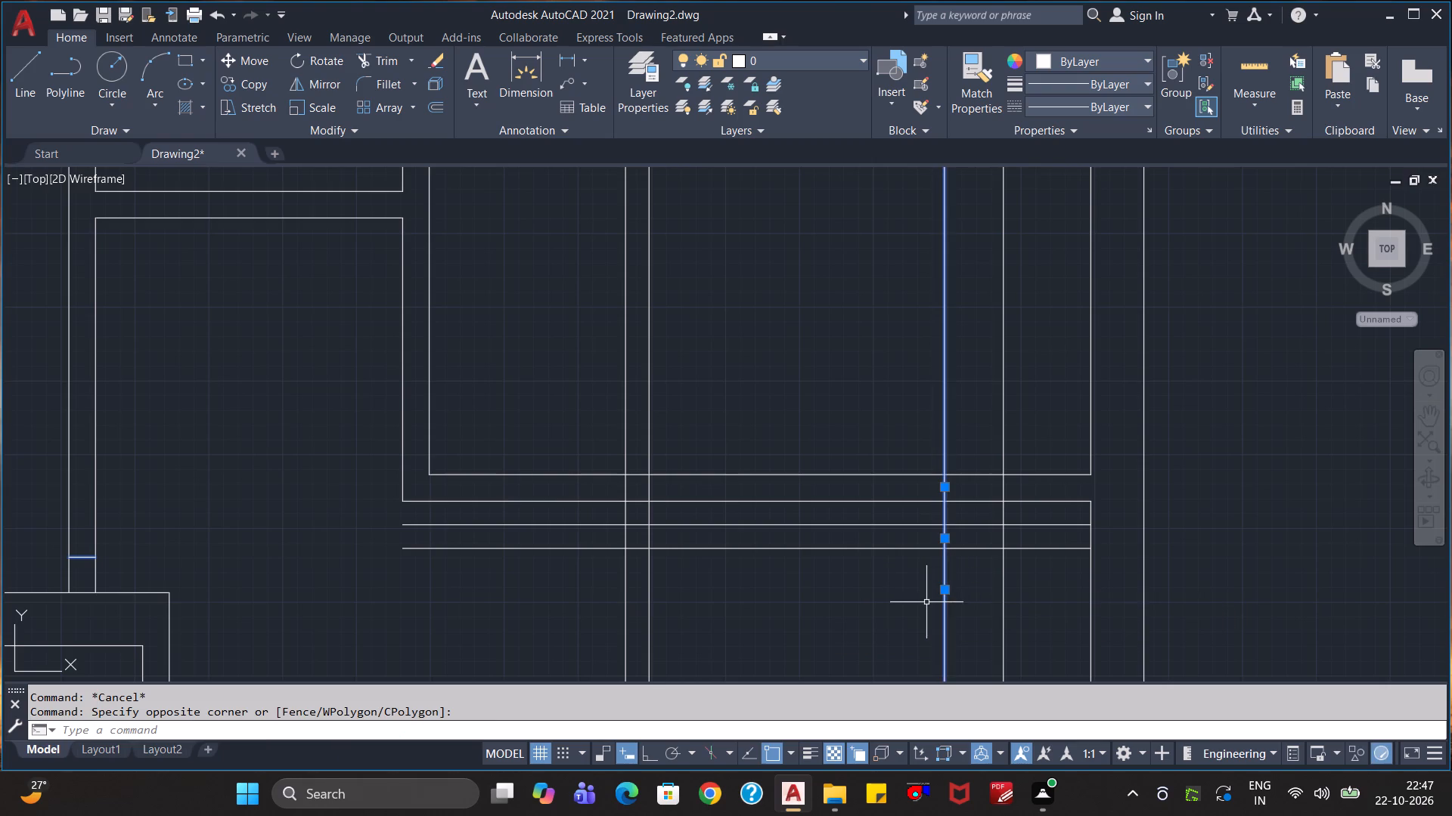
key(Delete)
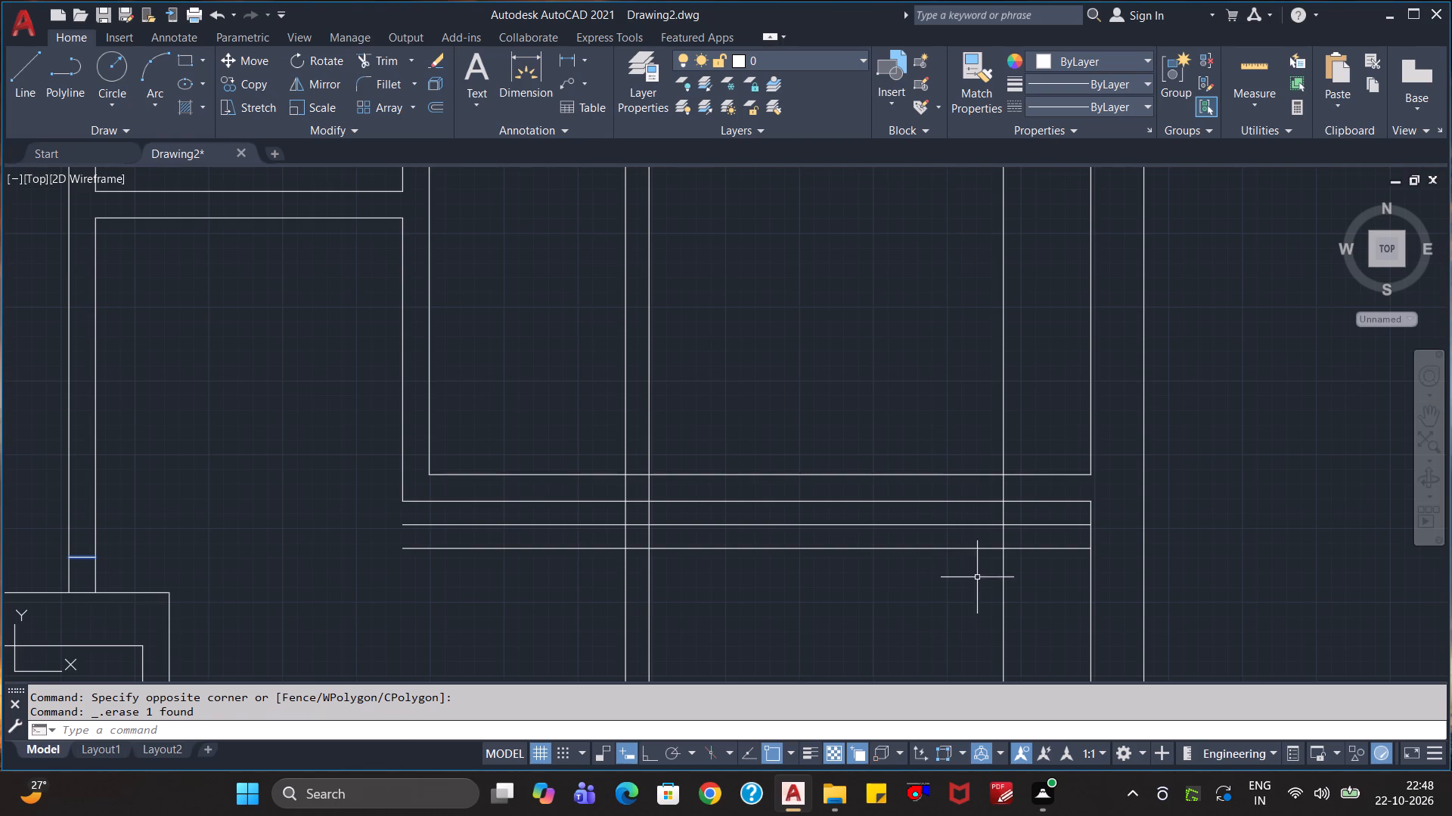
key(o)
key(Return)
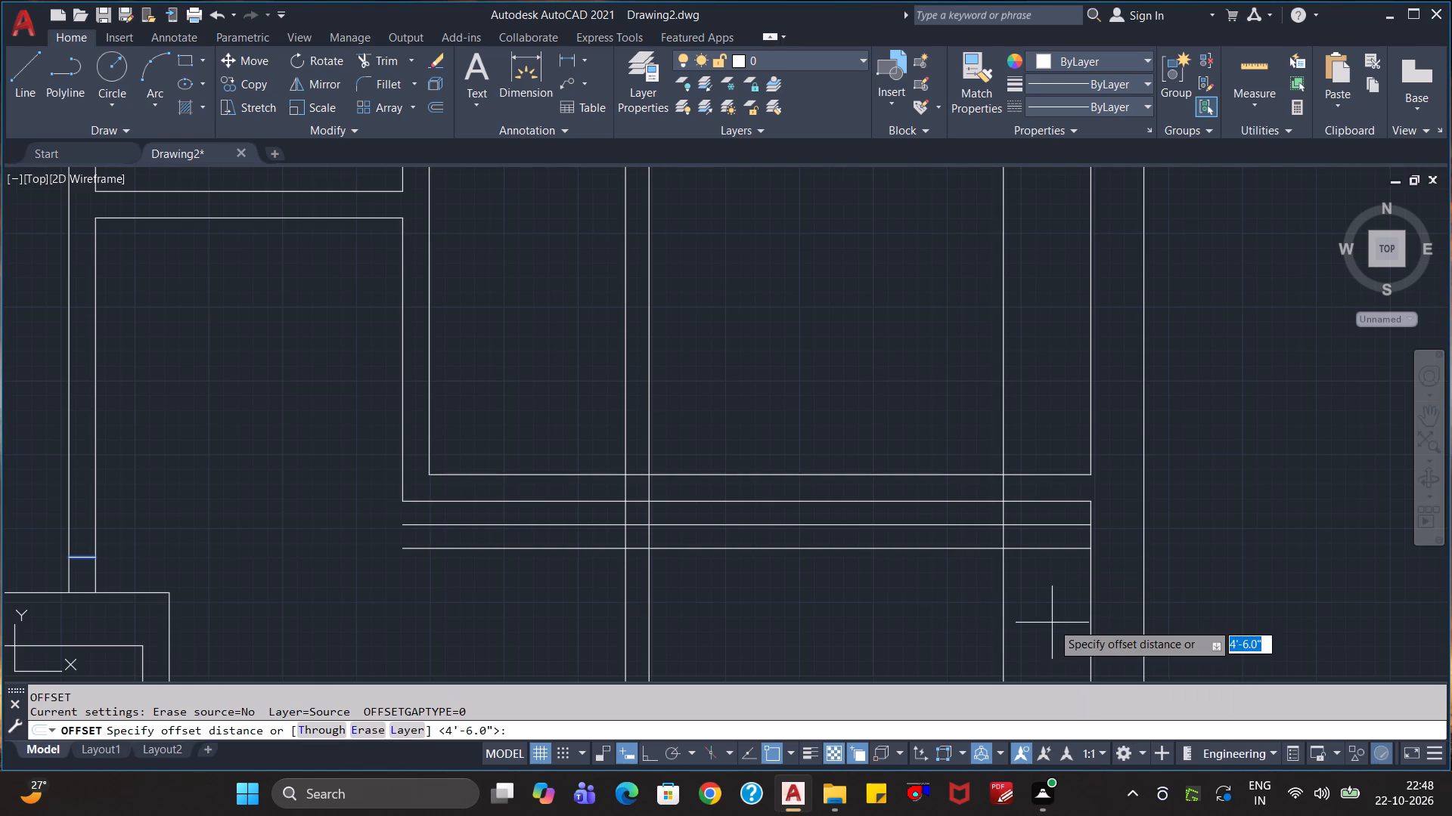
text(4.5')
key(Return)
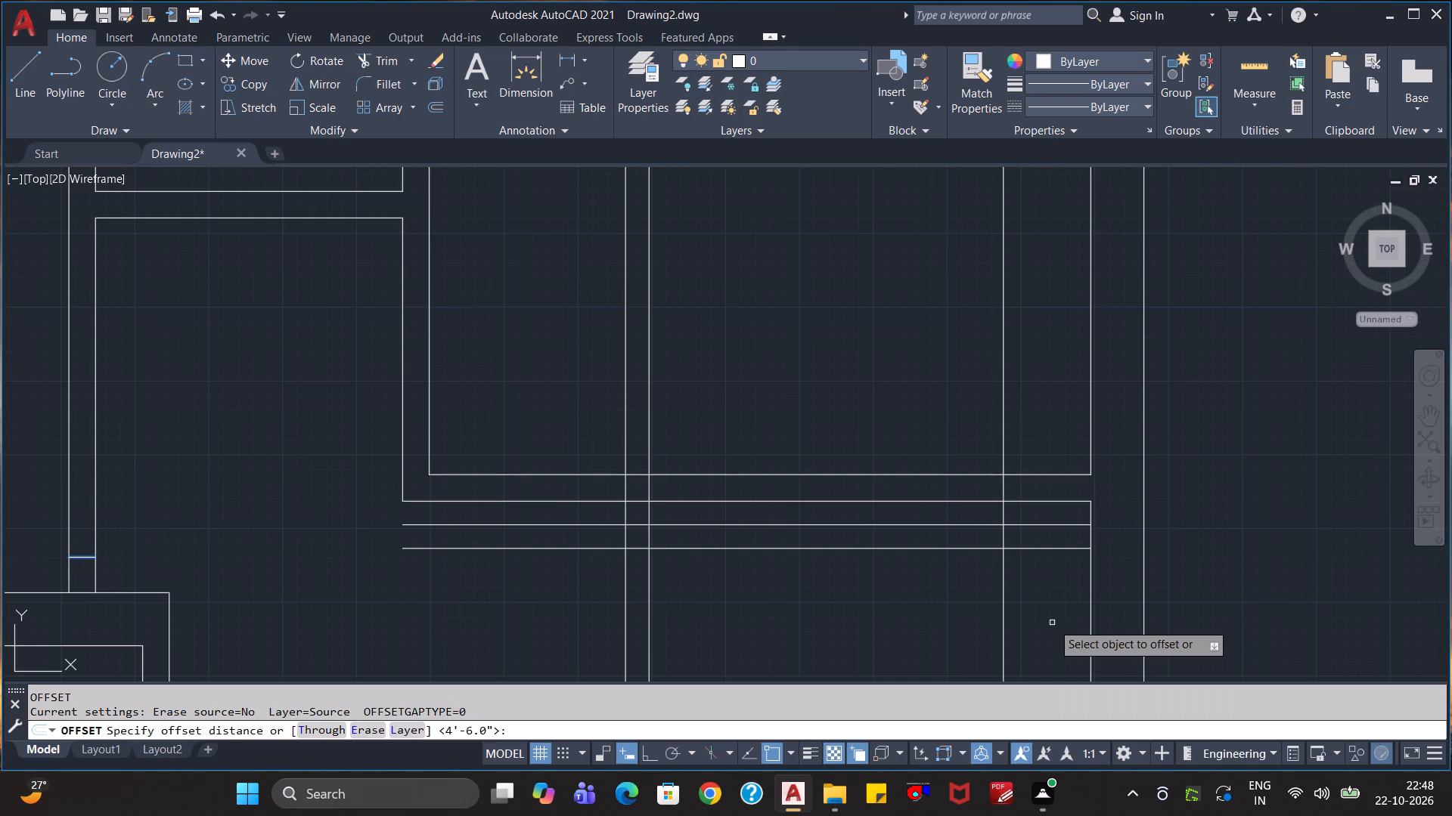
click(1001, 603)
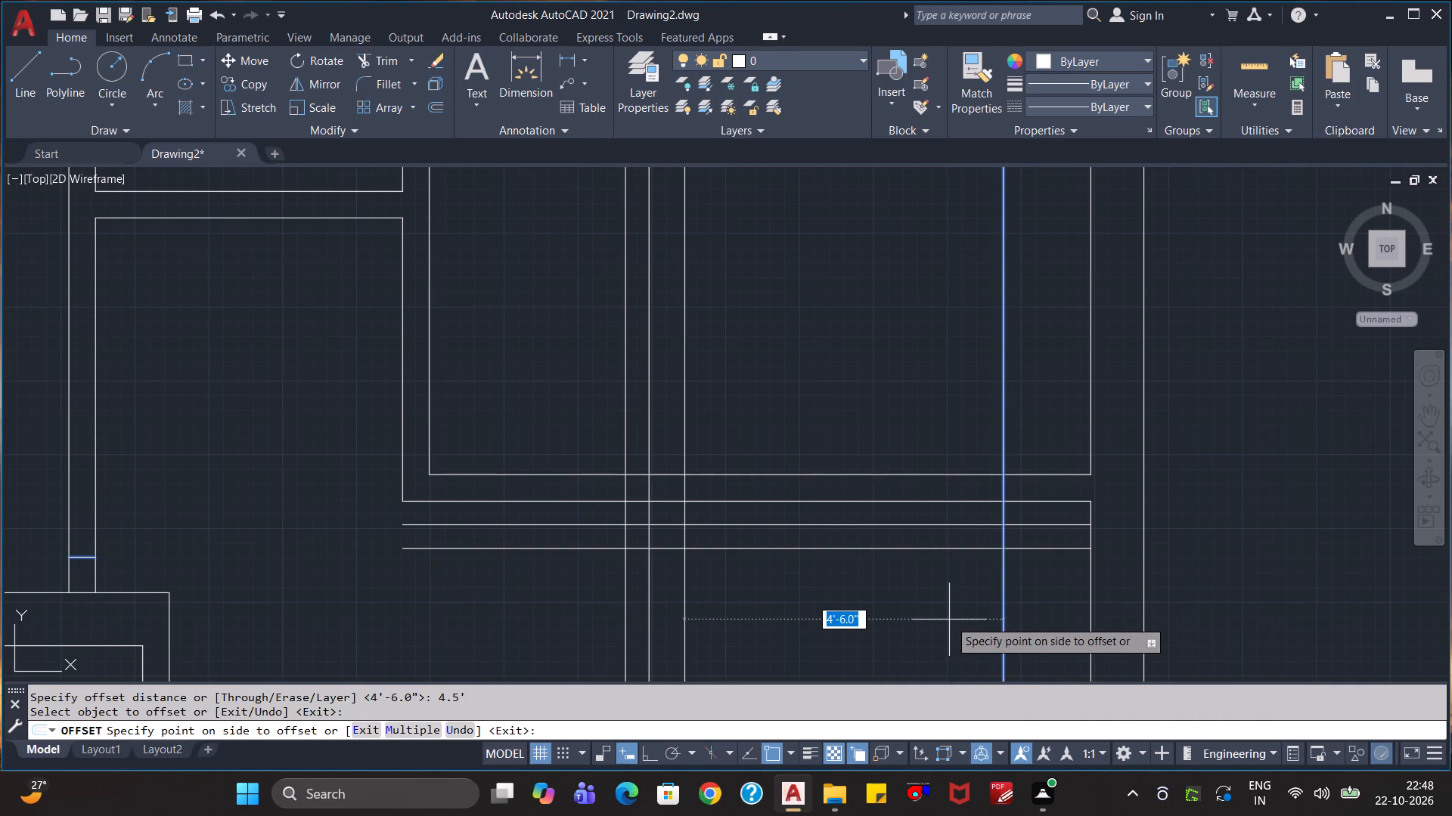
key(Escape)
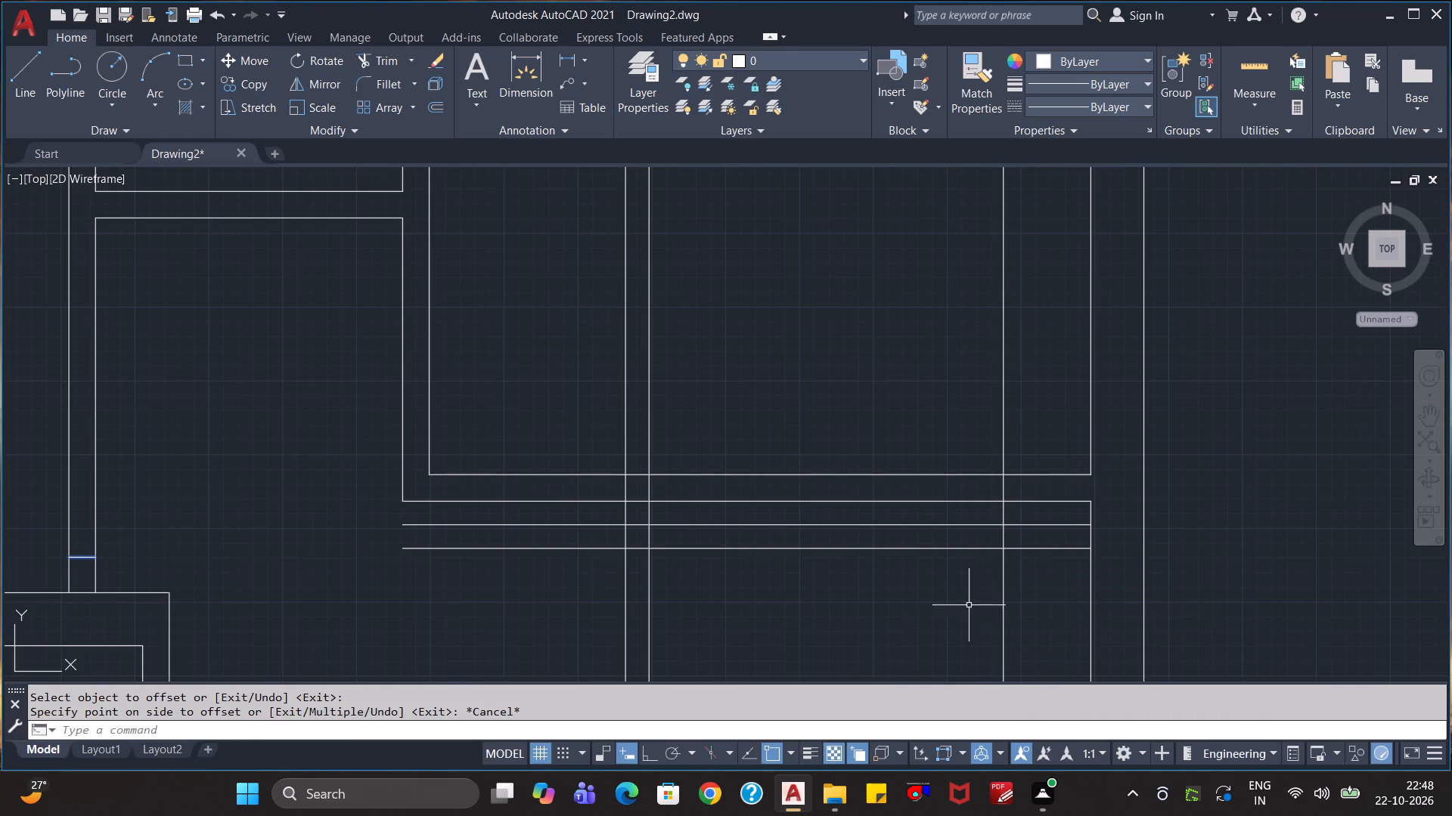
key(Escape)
Offset the remaining original vertical construction line near the wall's right end 0.5' to the left.
key(o)
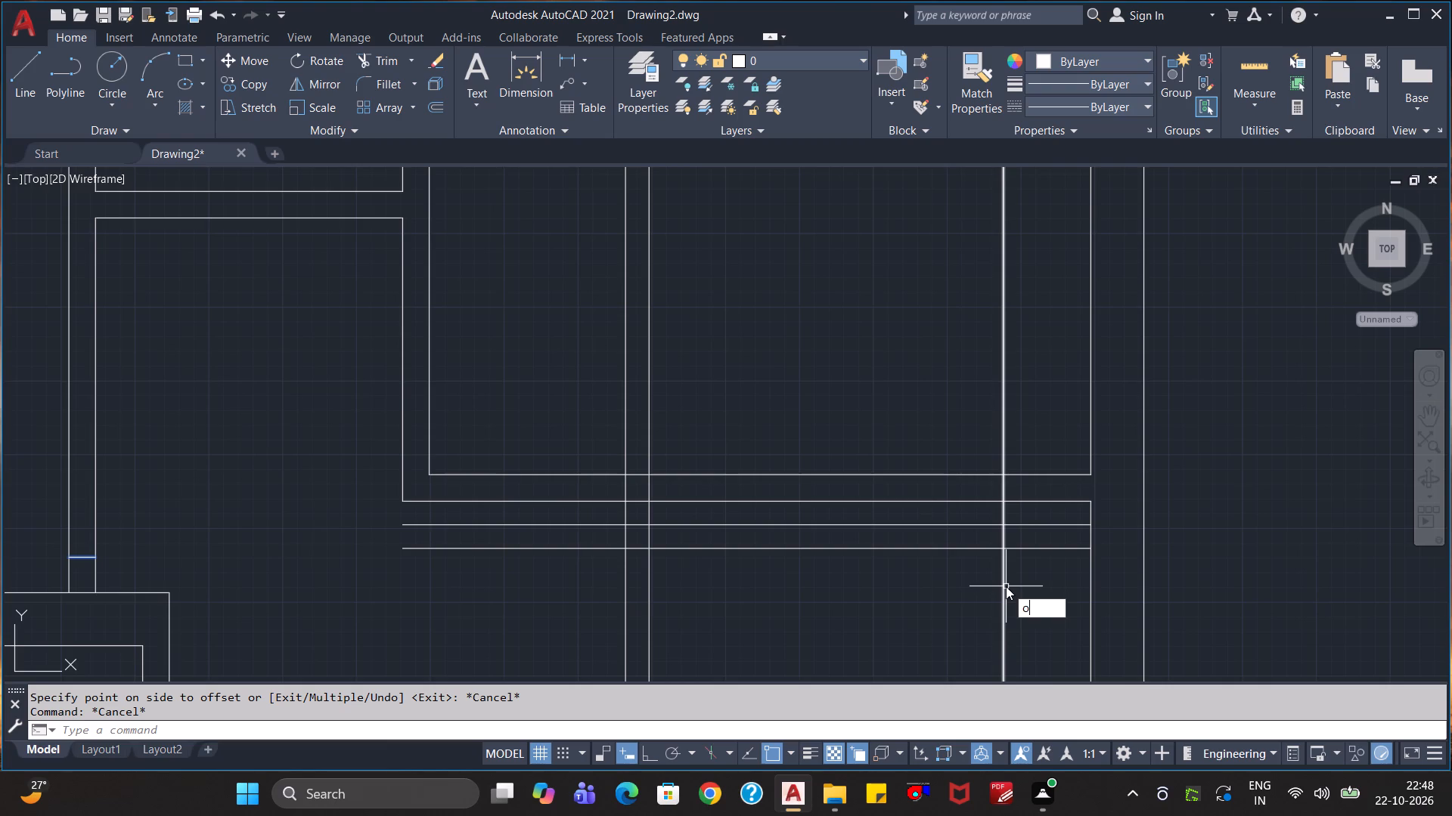
key(Return)
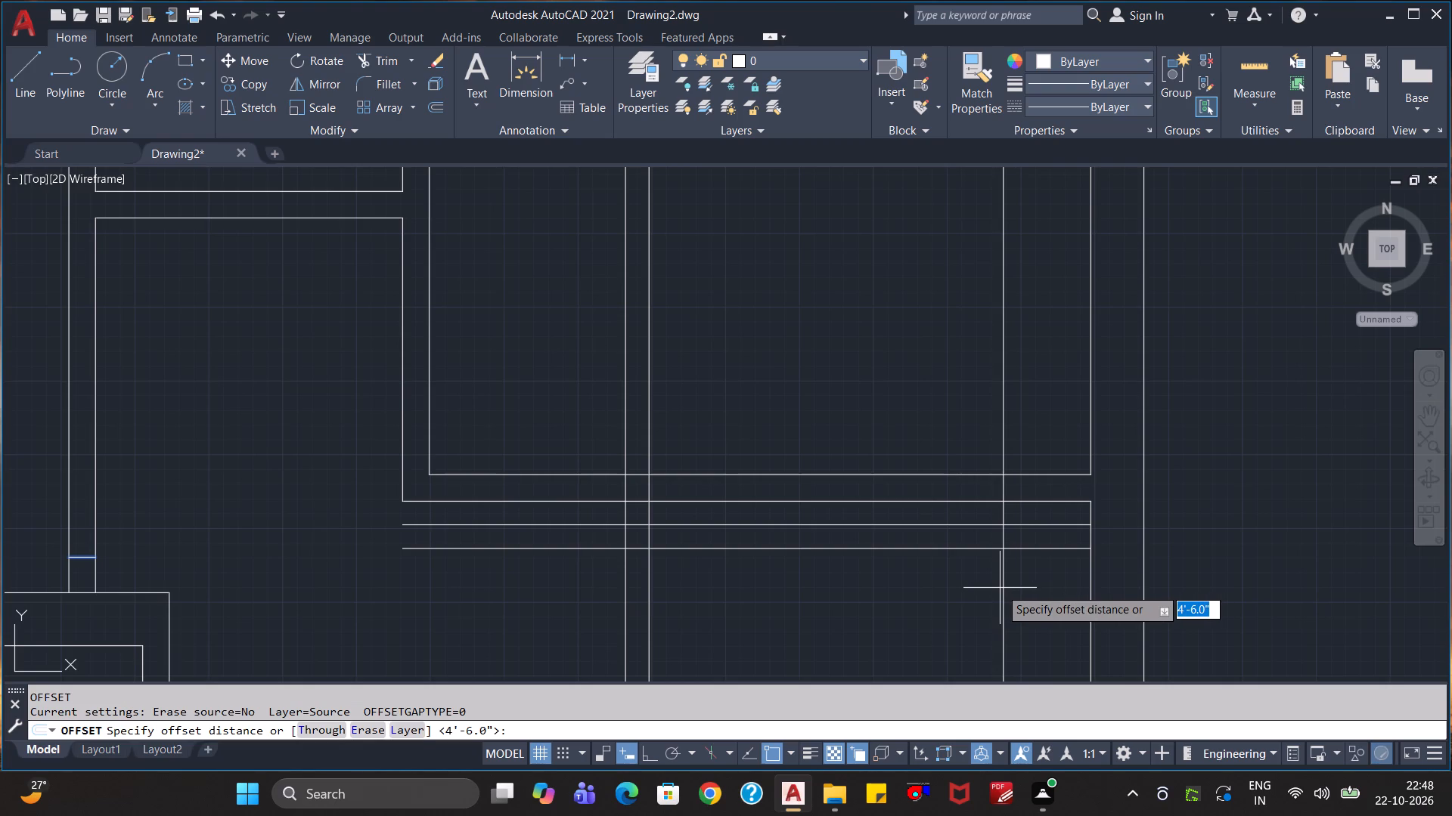
text(.5')
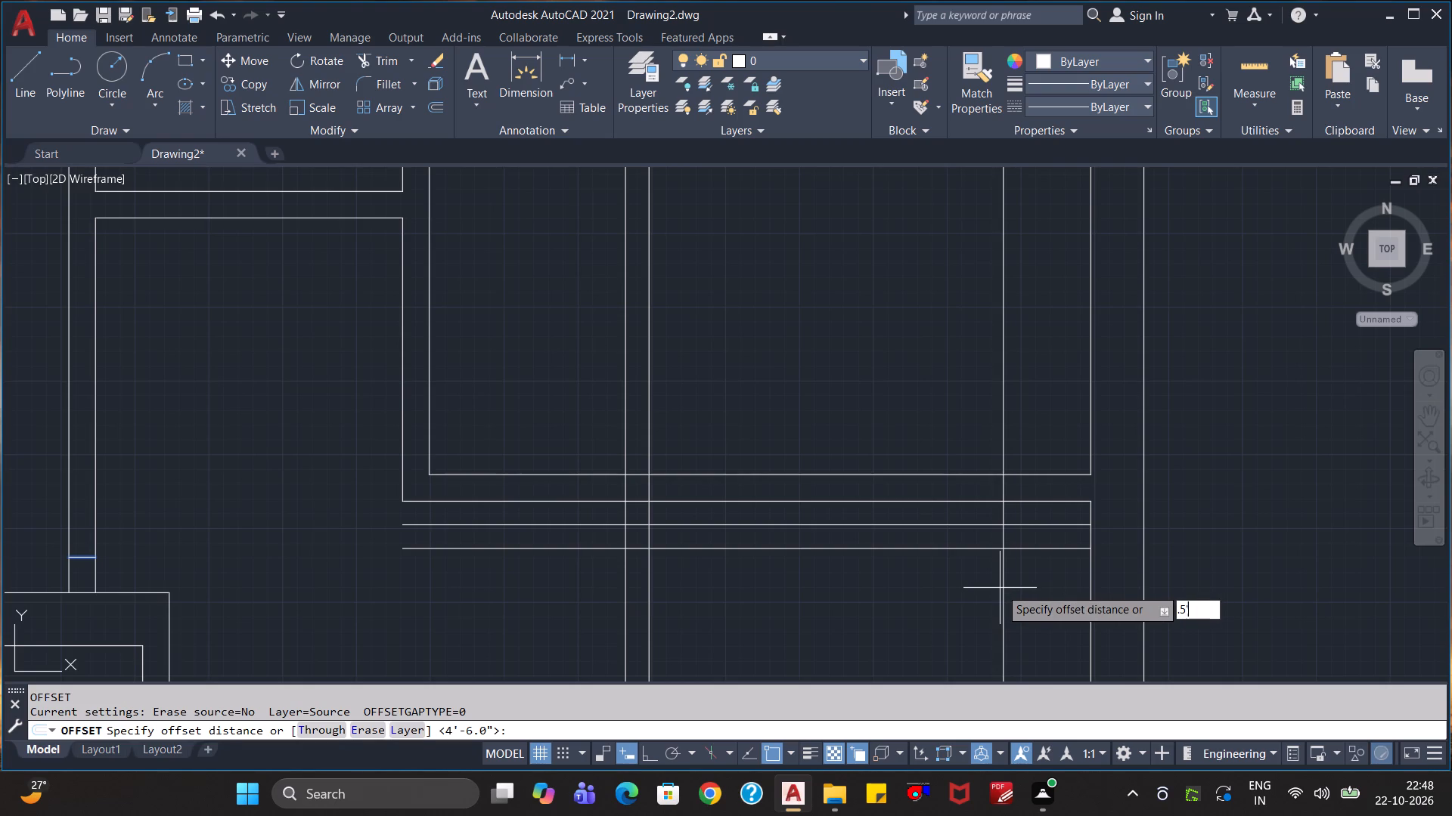
key(Return)
click(1004, 579)
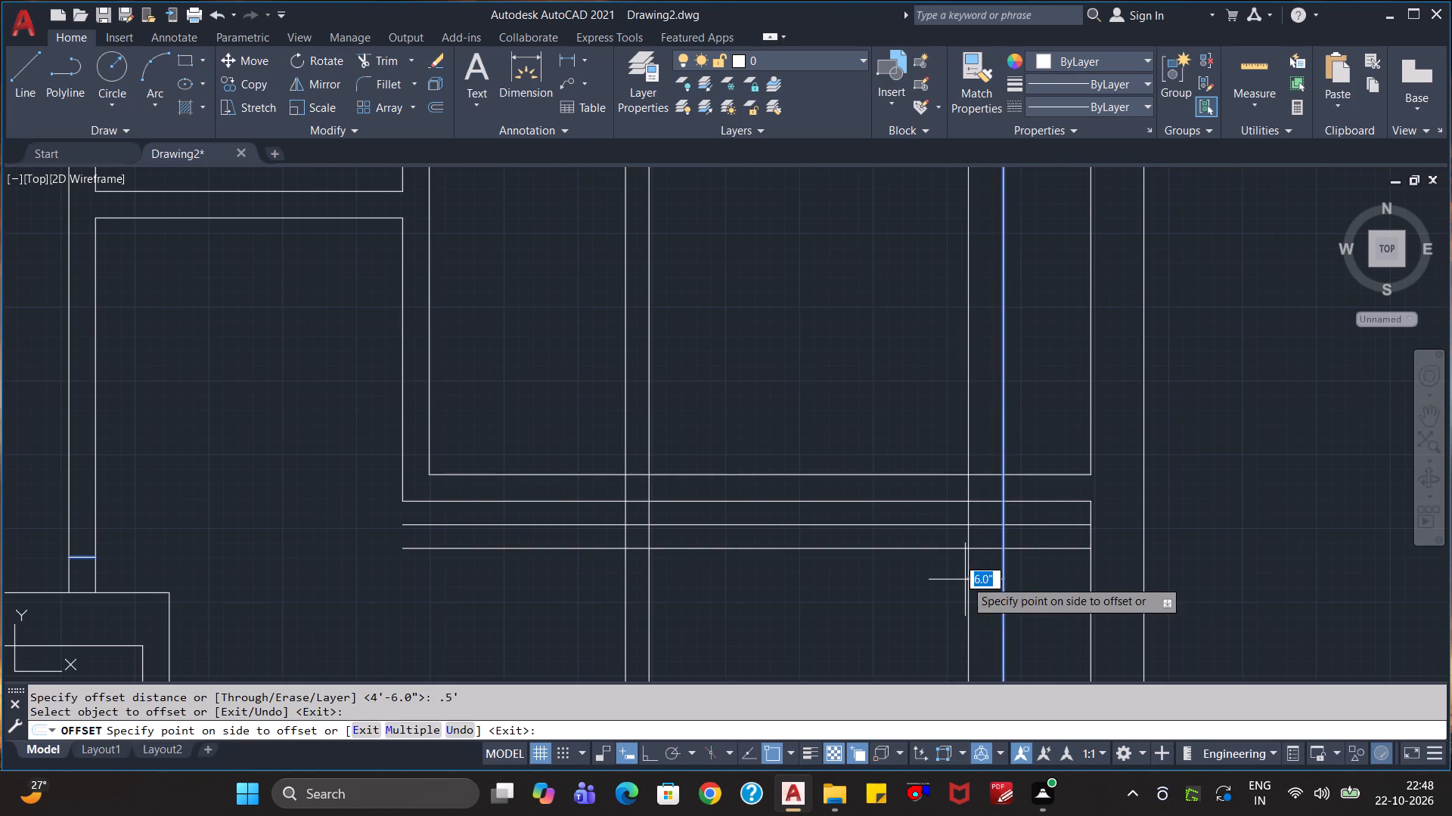
click(965, 580)
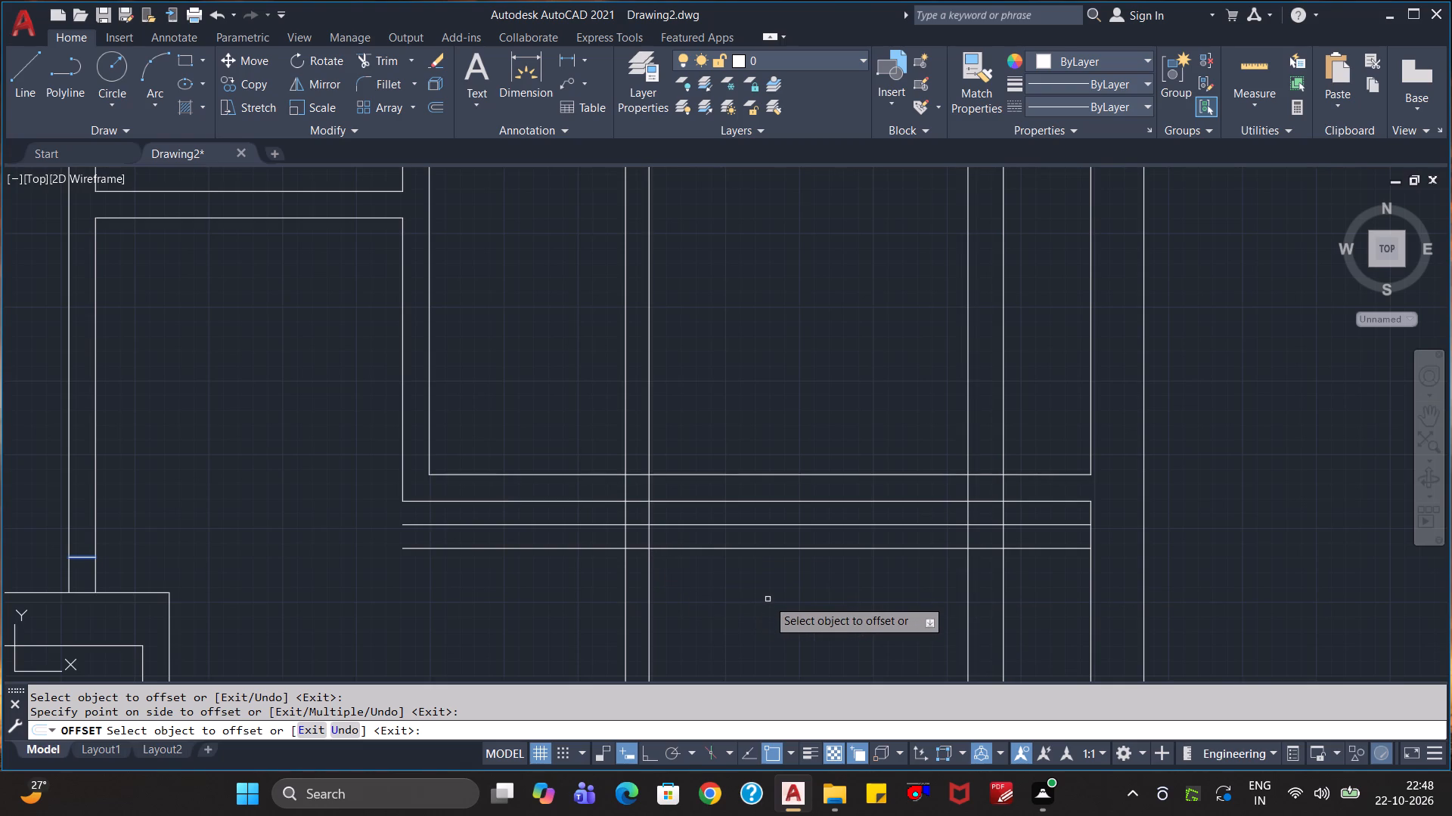
key(Escape)
key(Escape)
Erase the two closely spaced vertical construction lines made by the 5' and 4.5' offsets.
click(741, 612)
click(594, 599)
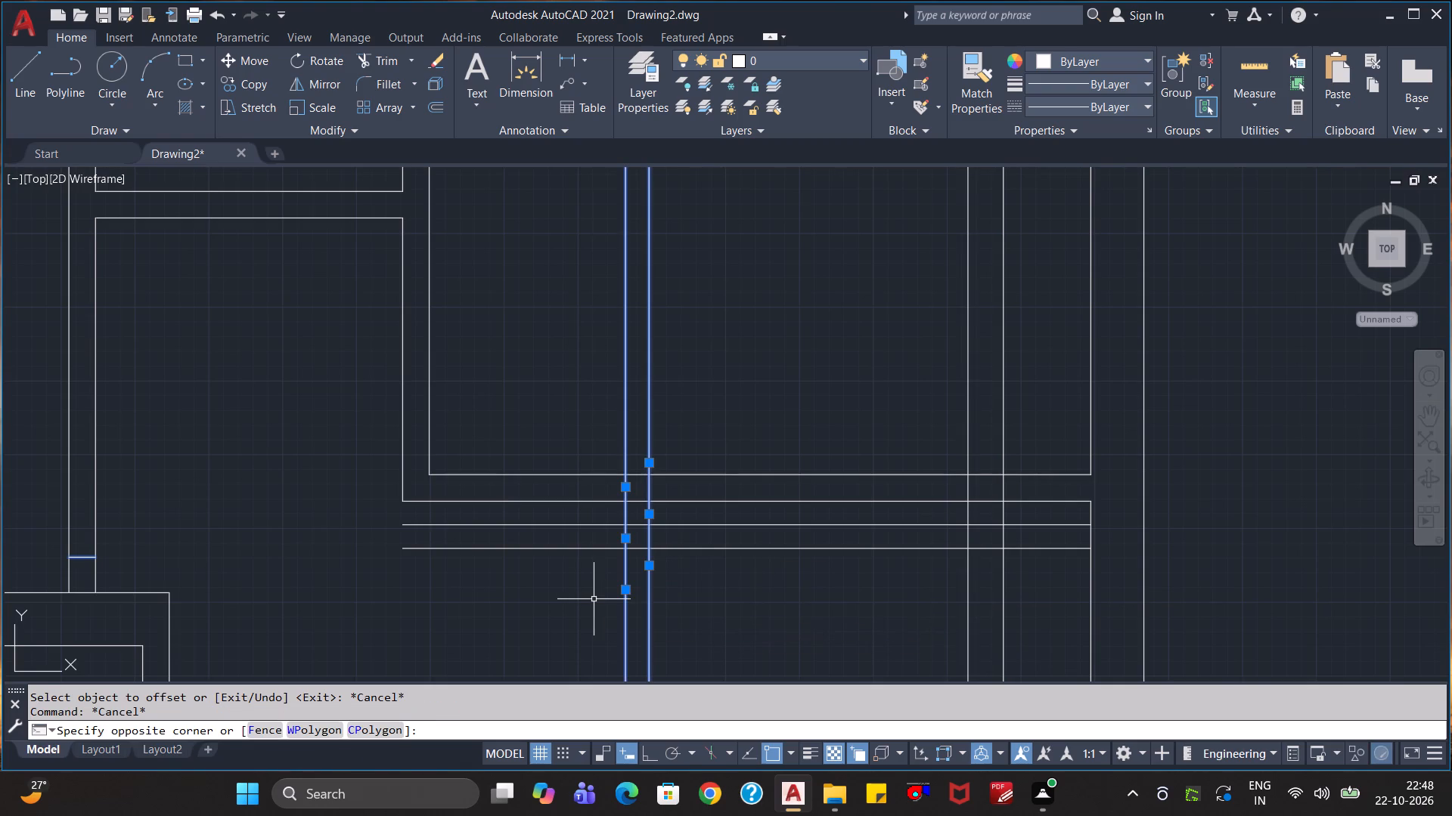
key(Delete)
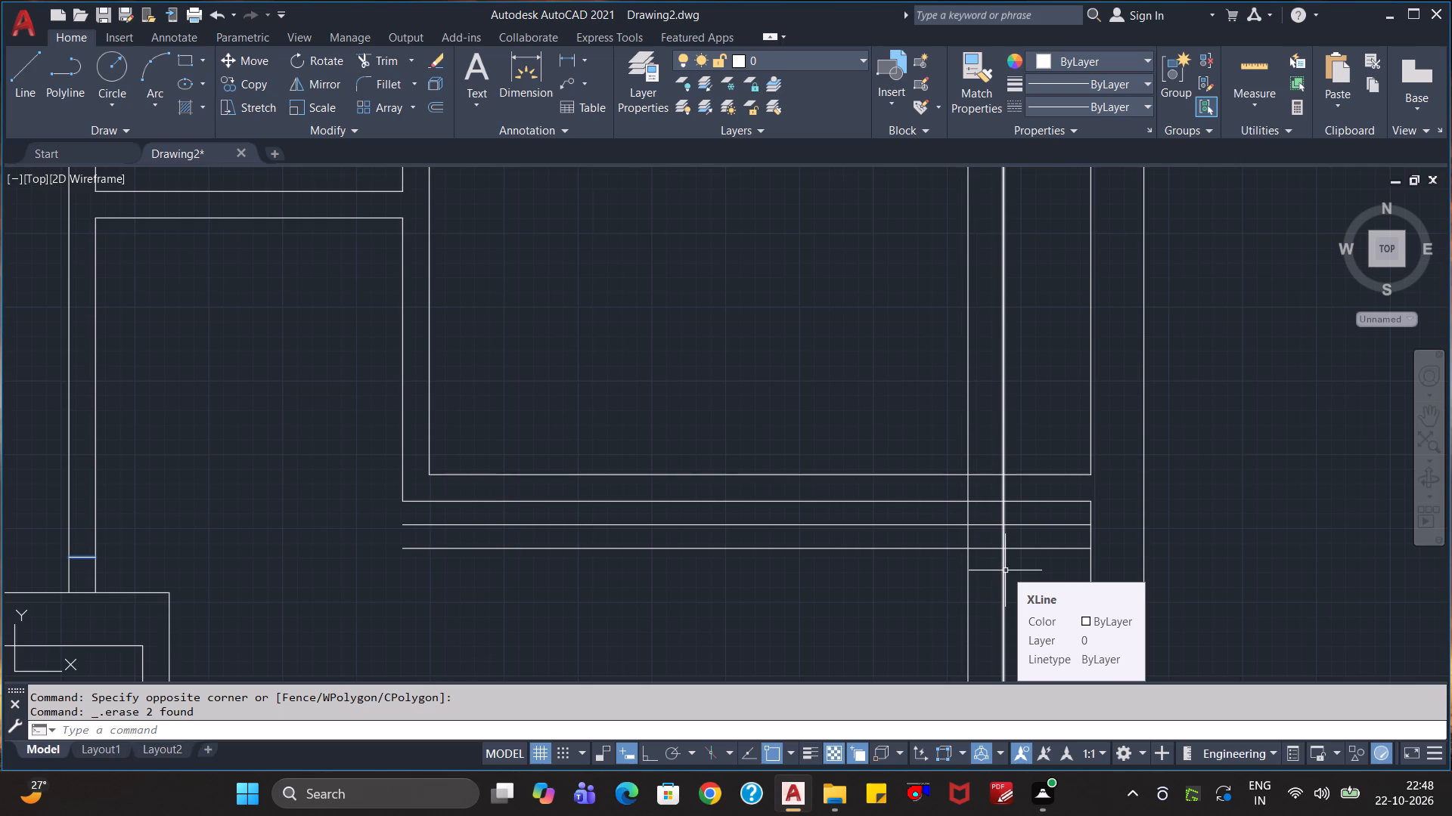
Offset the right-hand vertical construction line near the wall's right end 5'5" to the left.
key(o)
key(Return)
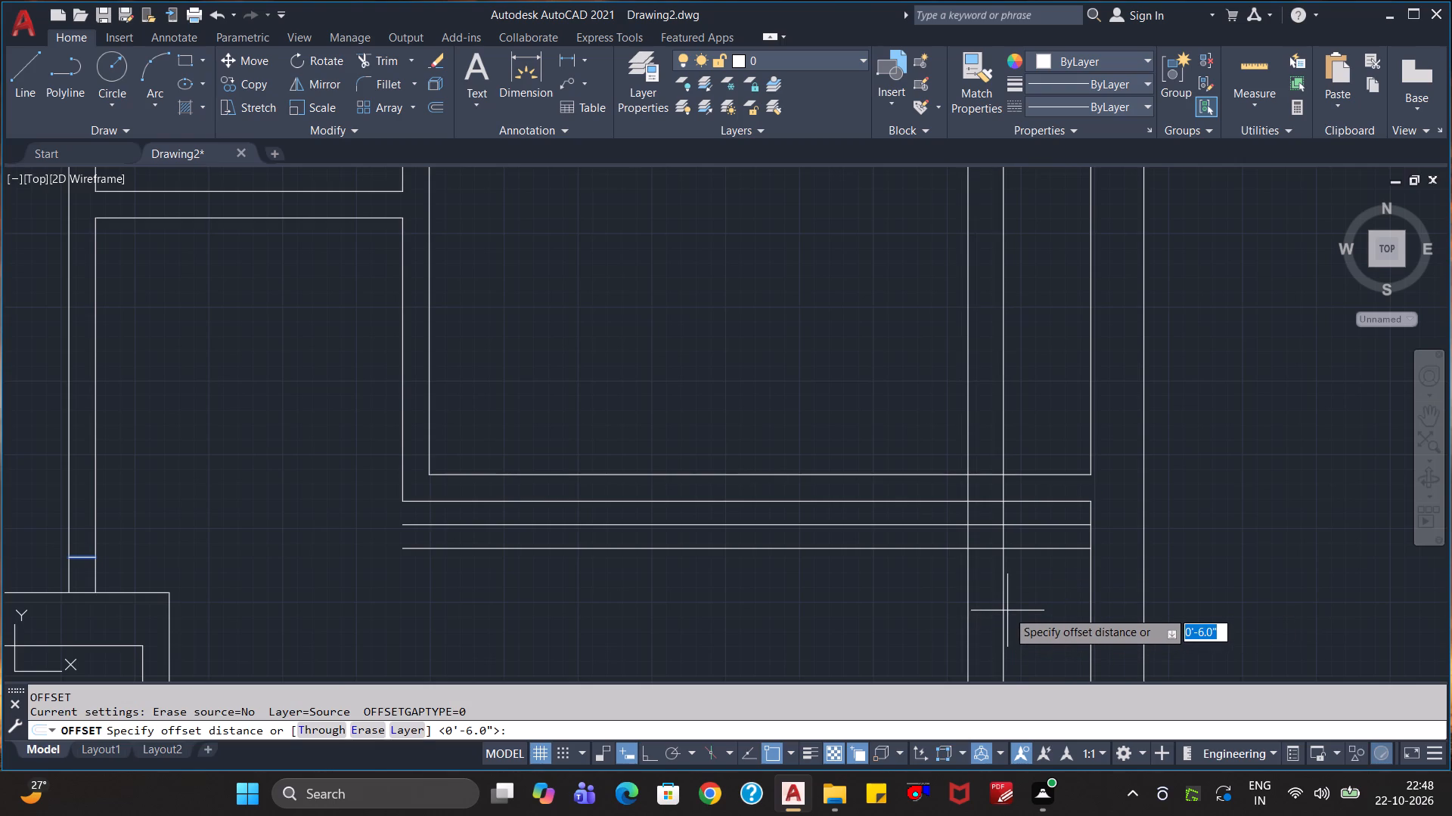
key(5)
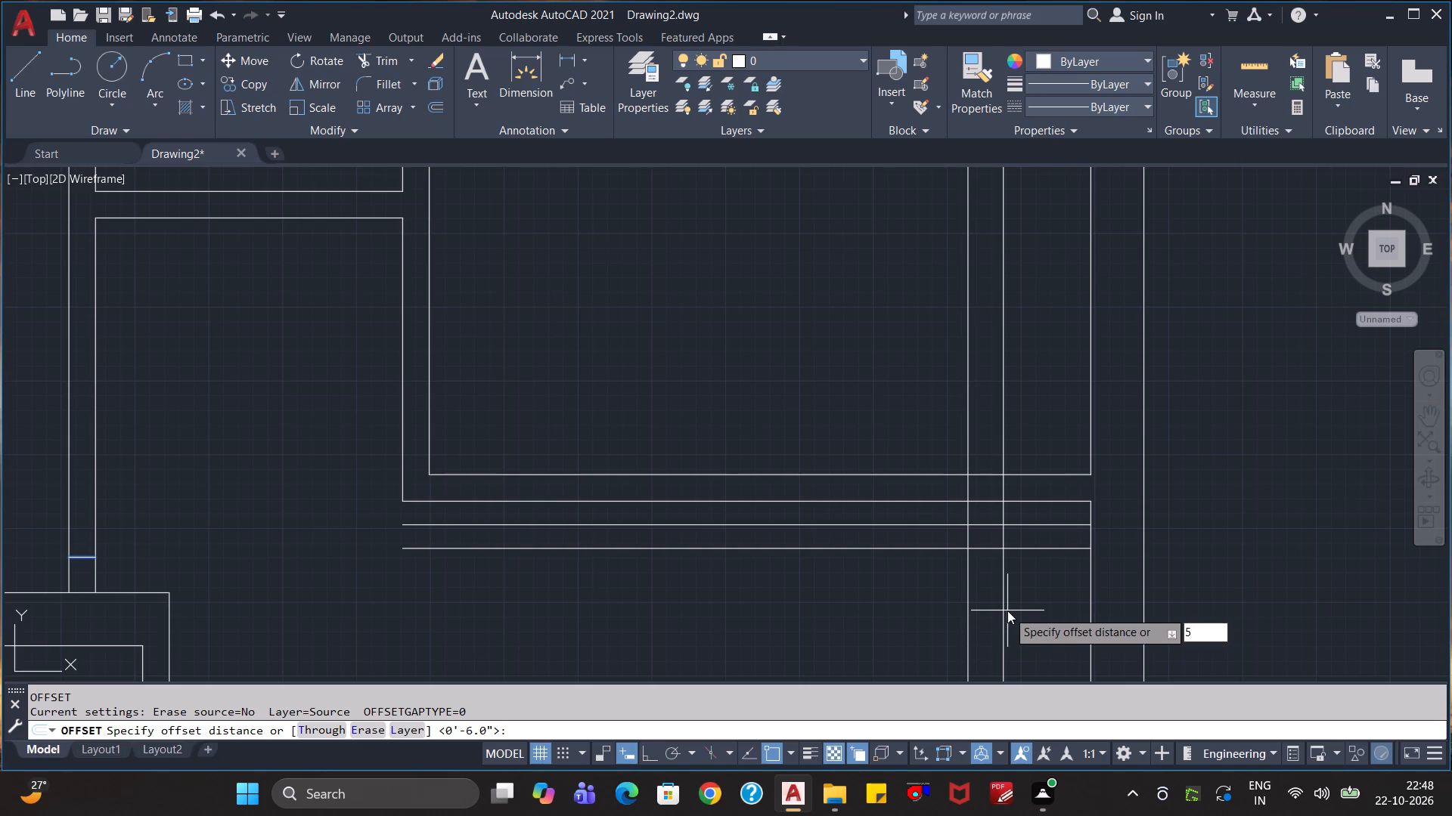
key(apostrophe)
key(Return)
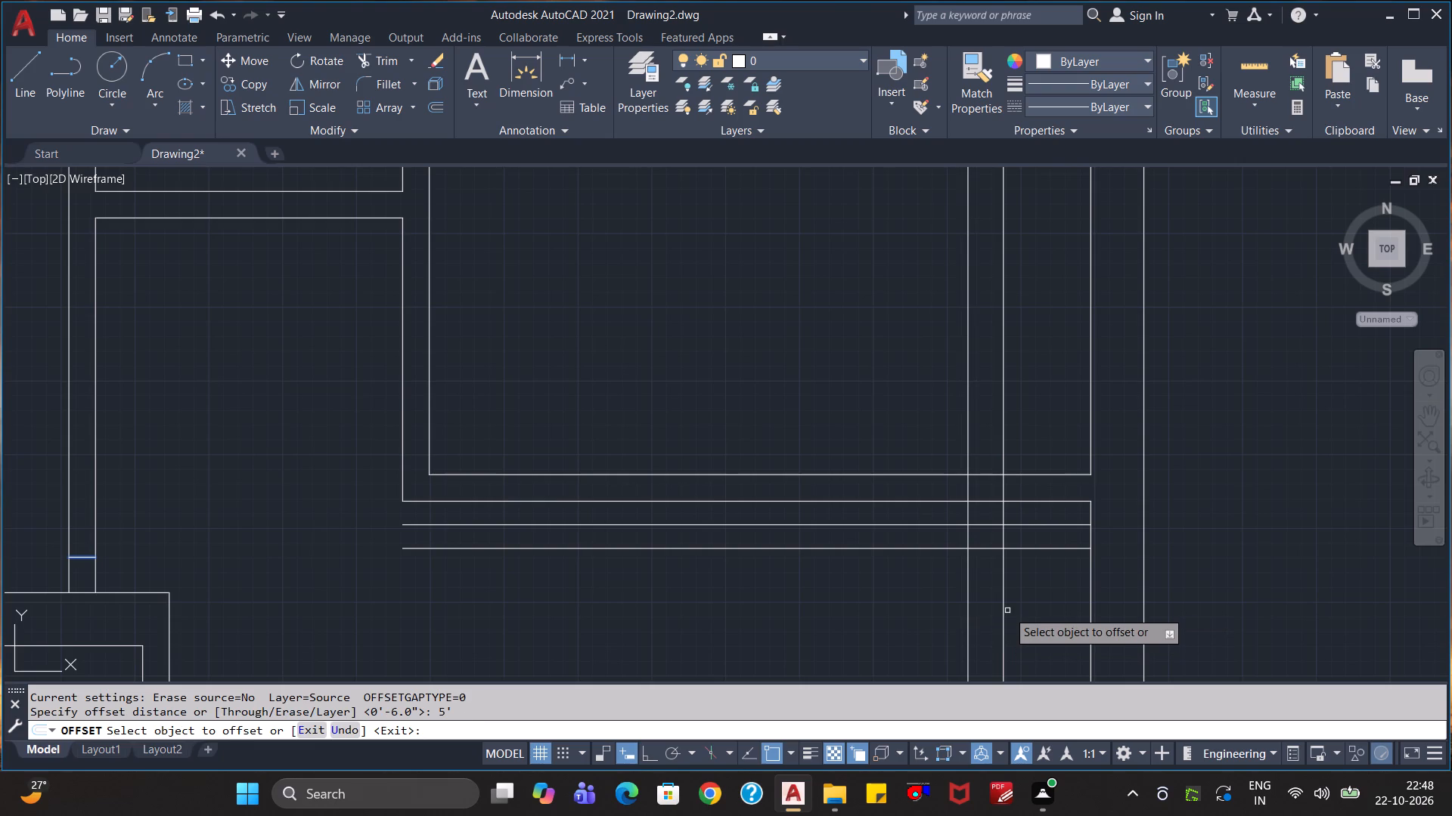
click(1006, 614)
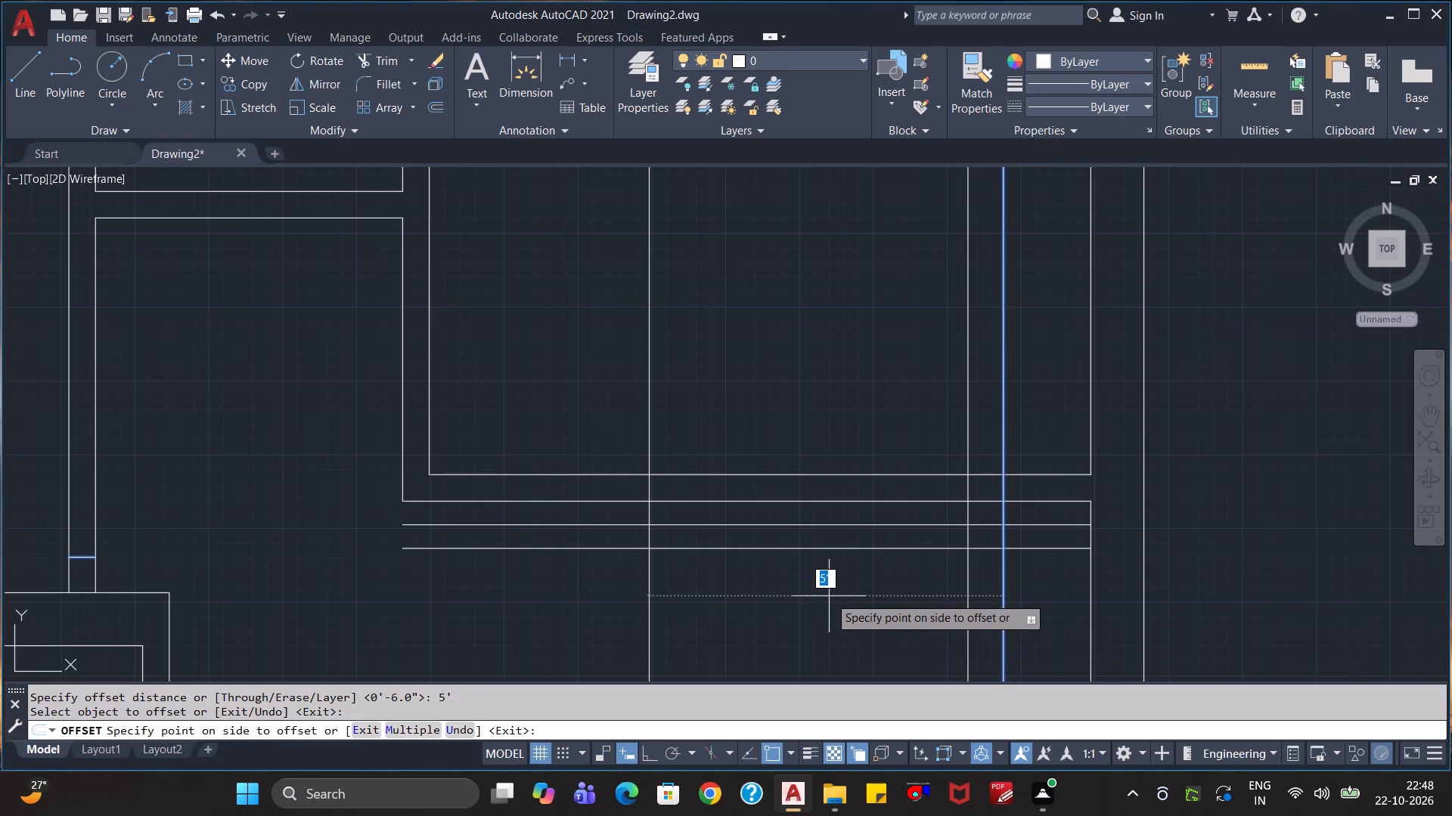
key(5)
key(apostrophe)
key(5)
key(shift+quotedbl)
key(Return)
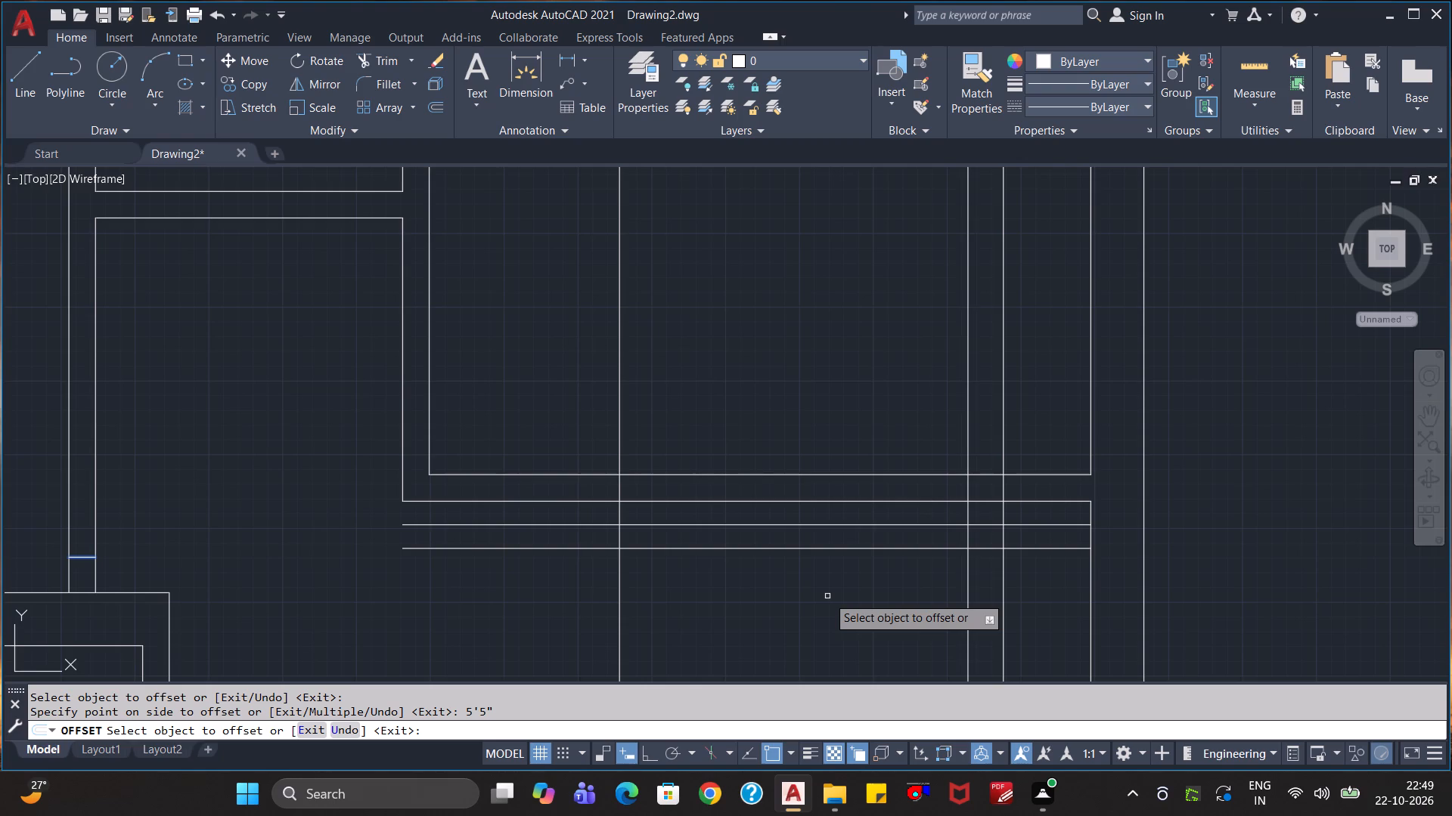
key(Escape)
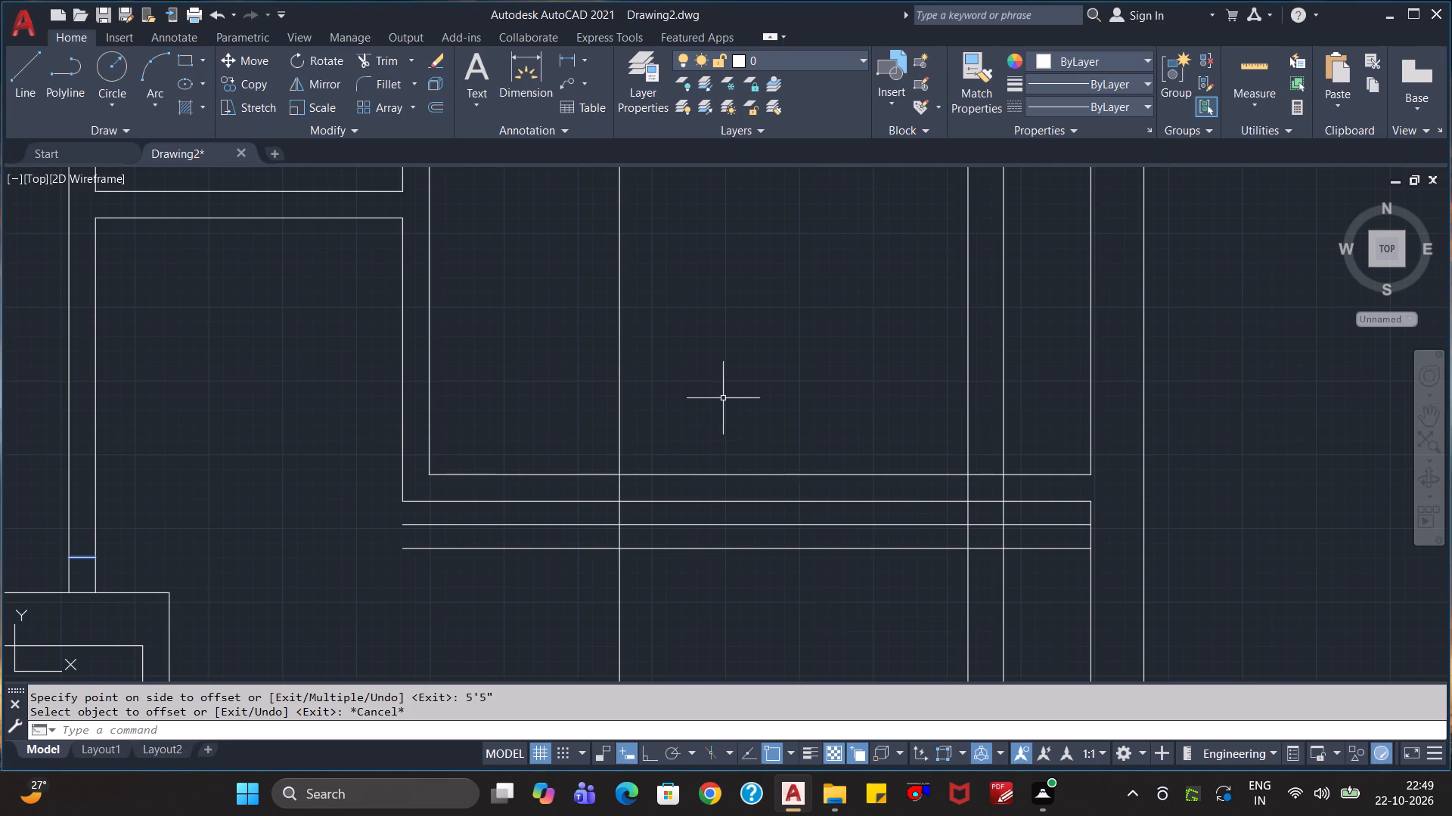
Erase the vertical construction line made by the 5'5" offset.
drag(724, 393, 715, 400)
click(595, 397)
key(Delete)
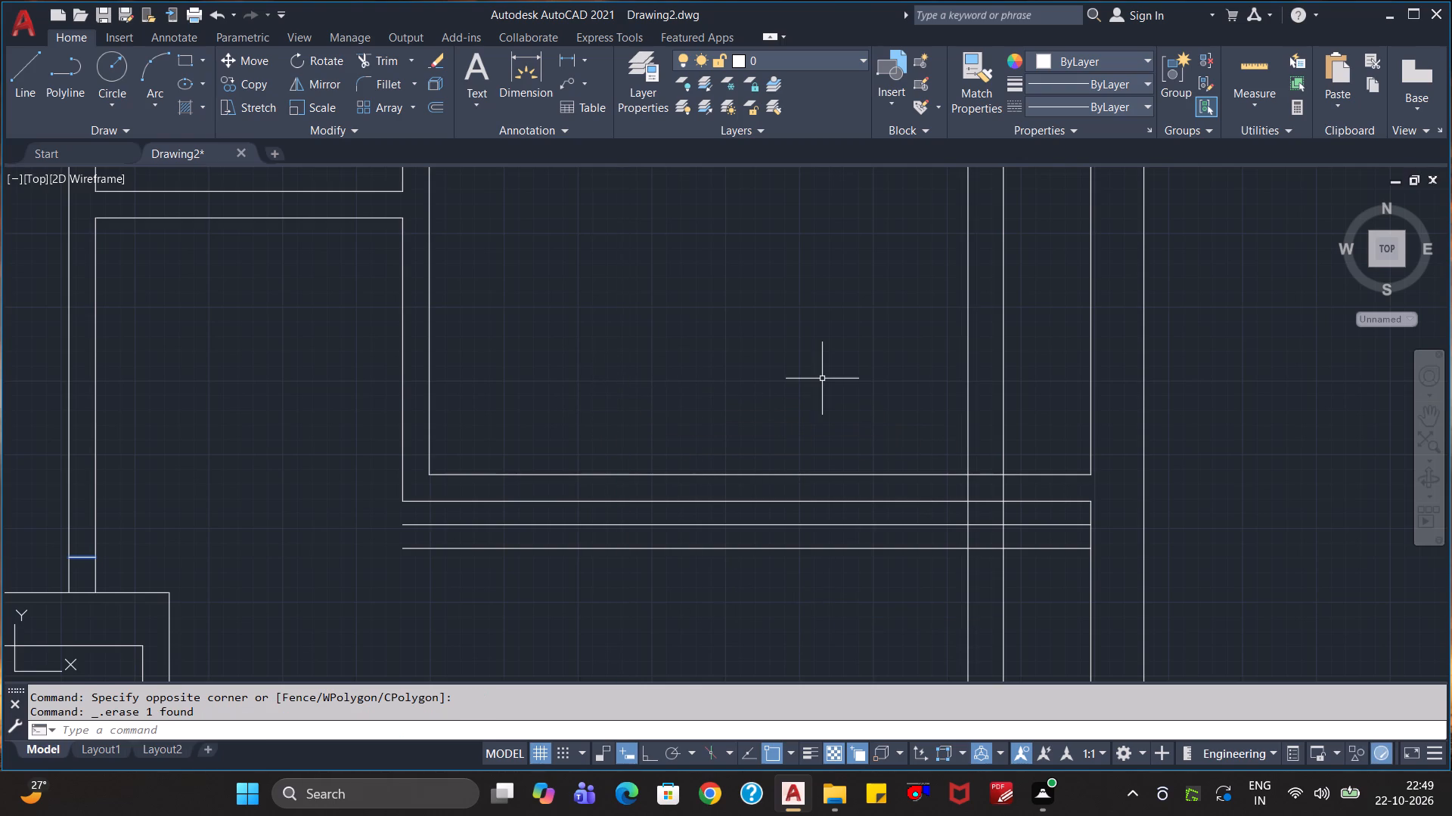
Offset the right-hand vertical construction line near the wall's right end 5' to the left.
key(o)
key(Return)
text(5')
key(Return)
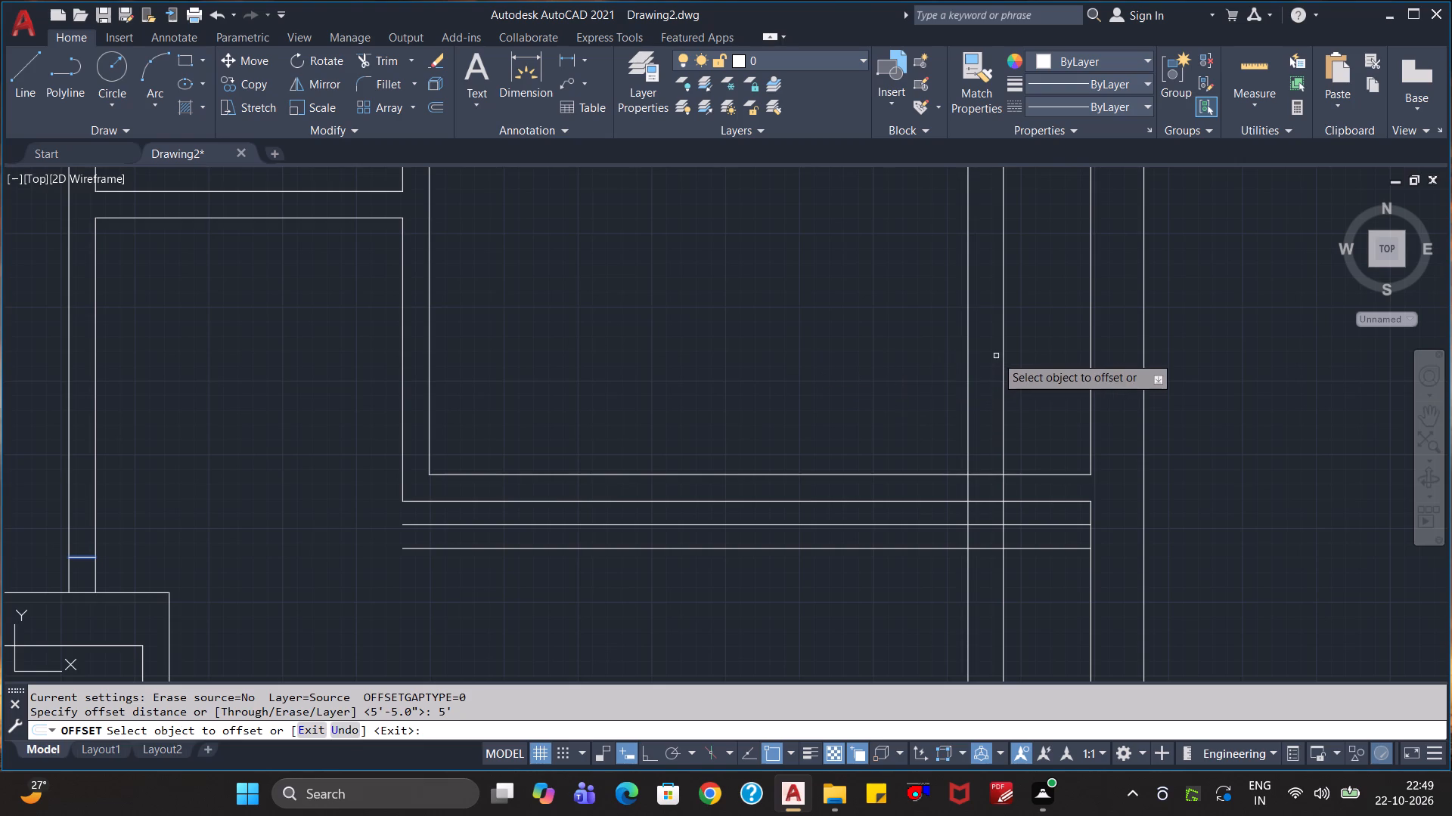
click(1004, 366)
click(704, 419)
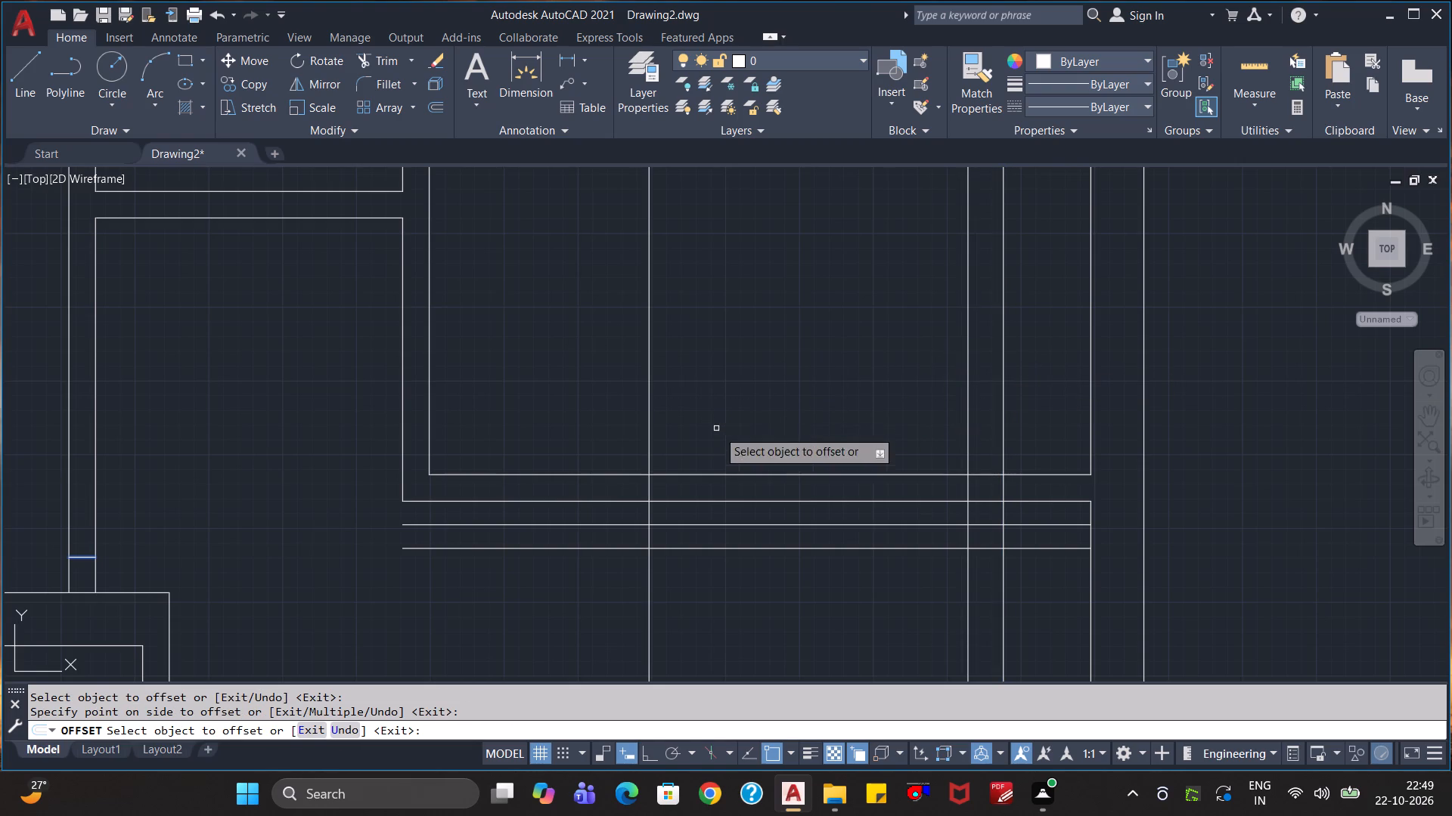
Offset the new left-hand vertical construction line 0.5' to the right.
click(649, 444)
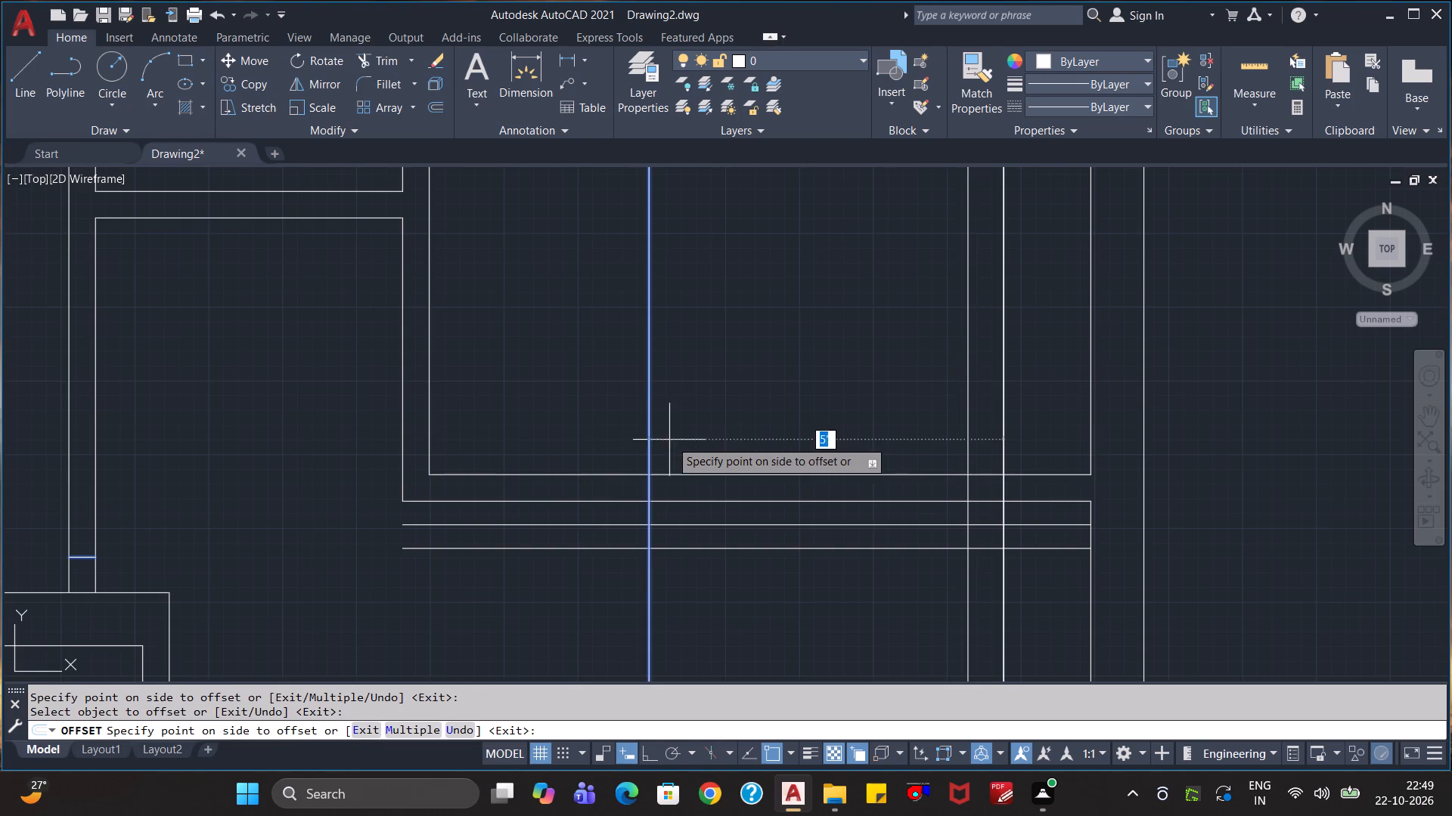
text(.5')
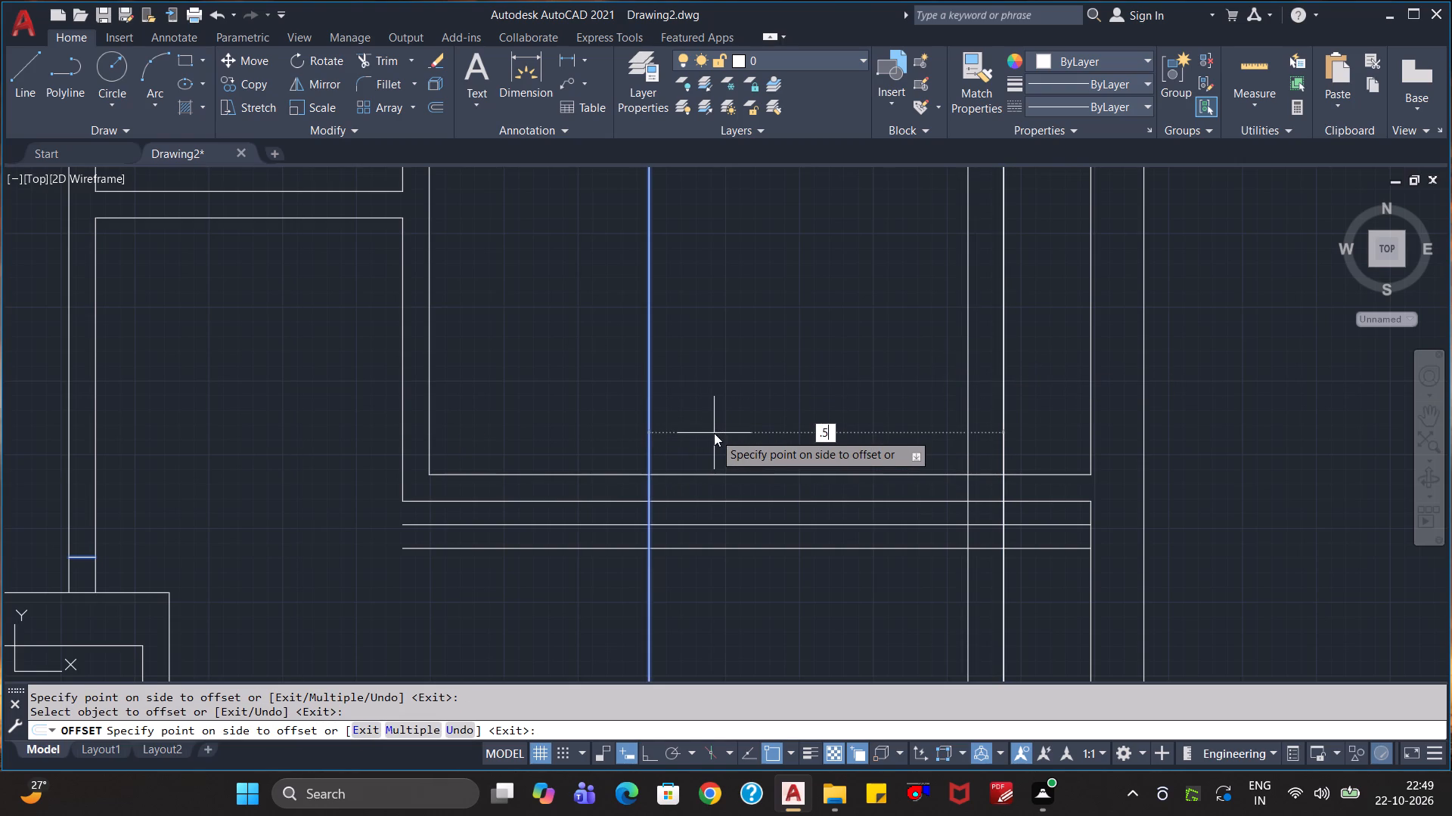
key(Return)
click(714, 433)
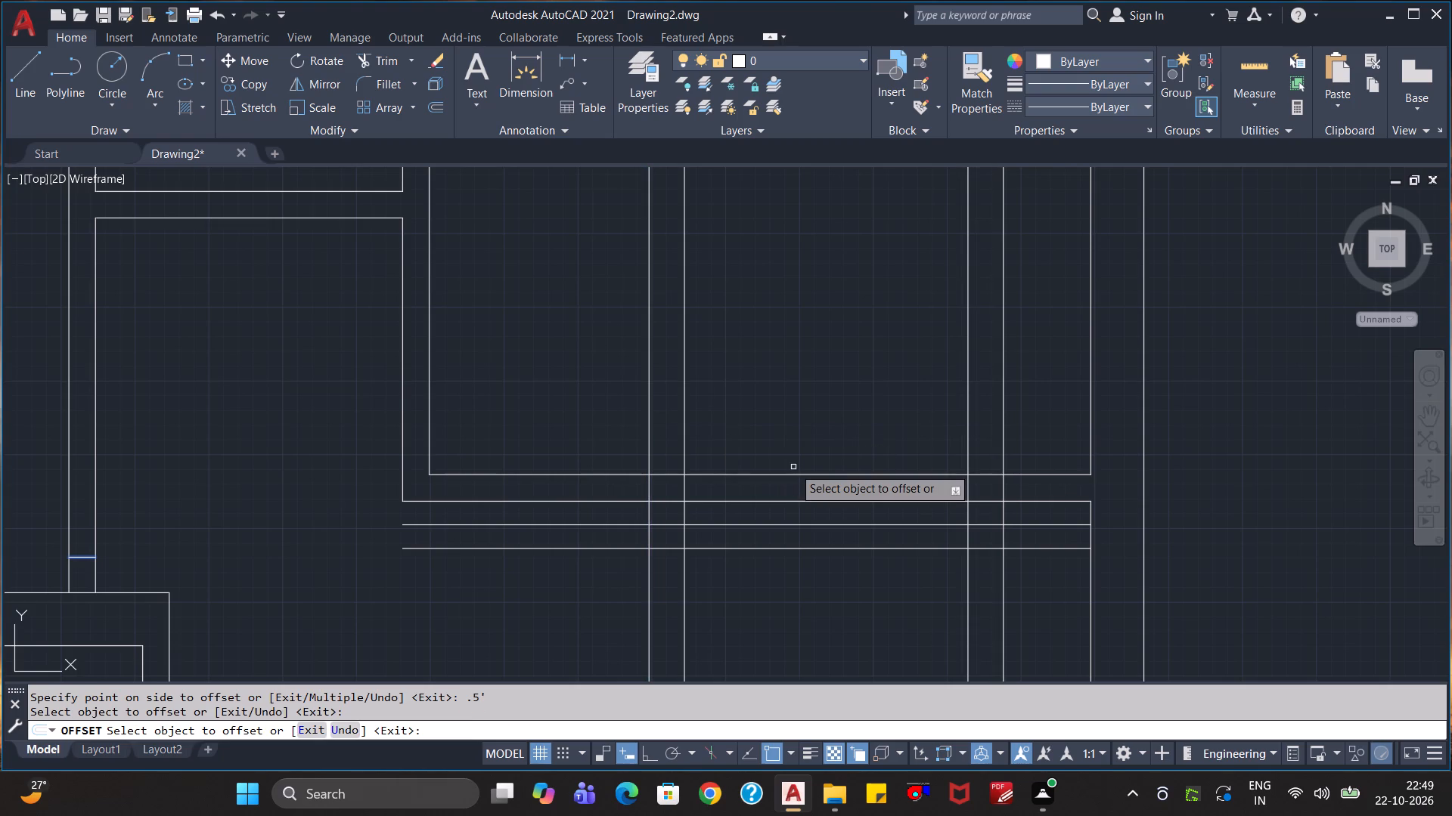
key(Escape)
key(Escape)
key(Escape)
Trim the four vertical construction lines above the wall and below the lower of the two horizontal offset lines.
text(tr)
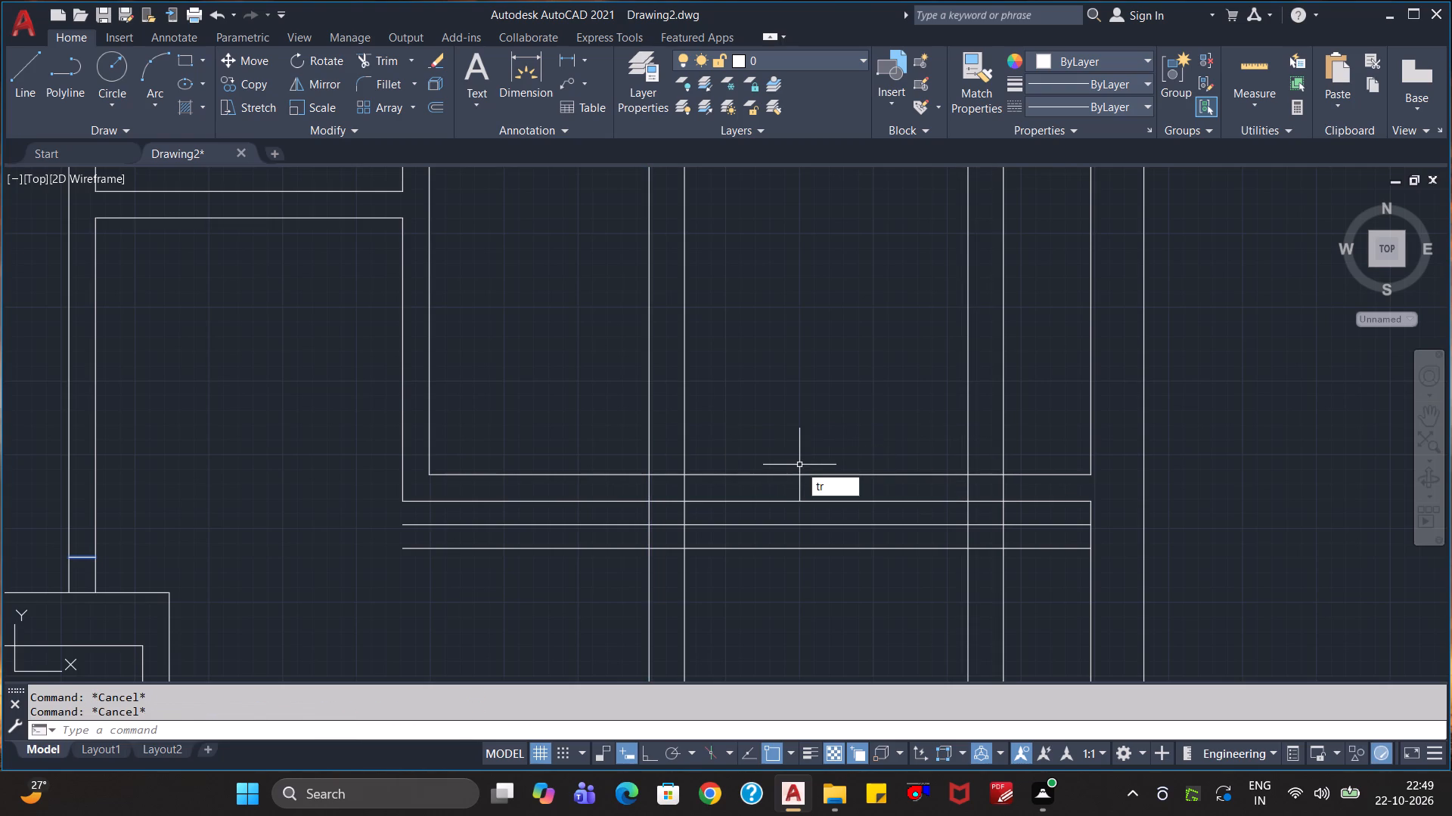
key(Return)
click(1015, 413)
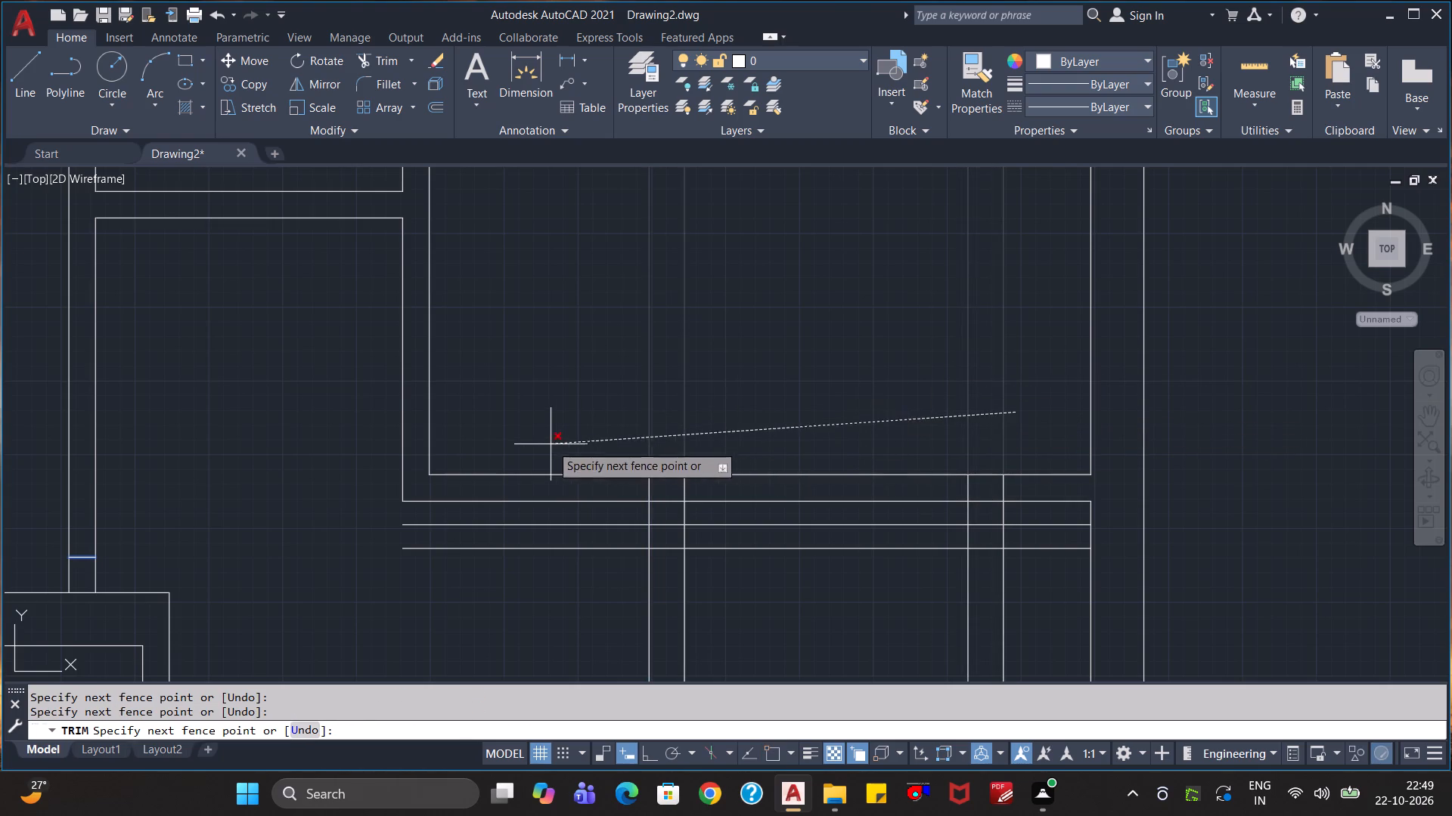
click(582, 425)
click(1023, 610)
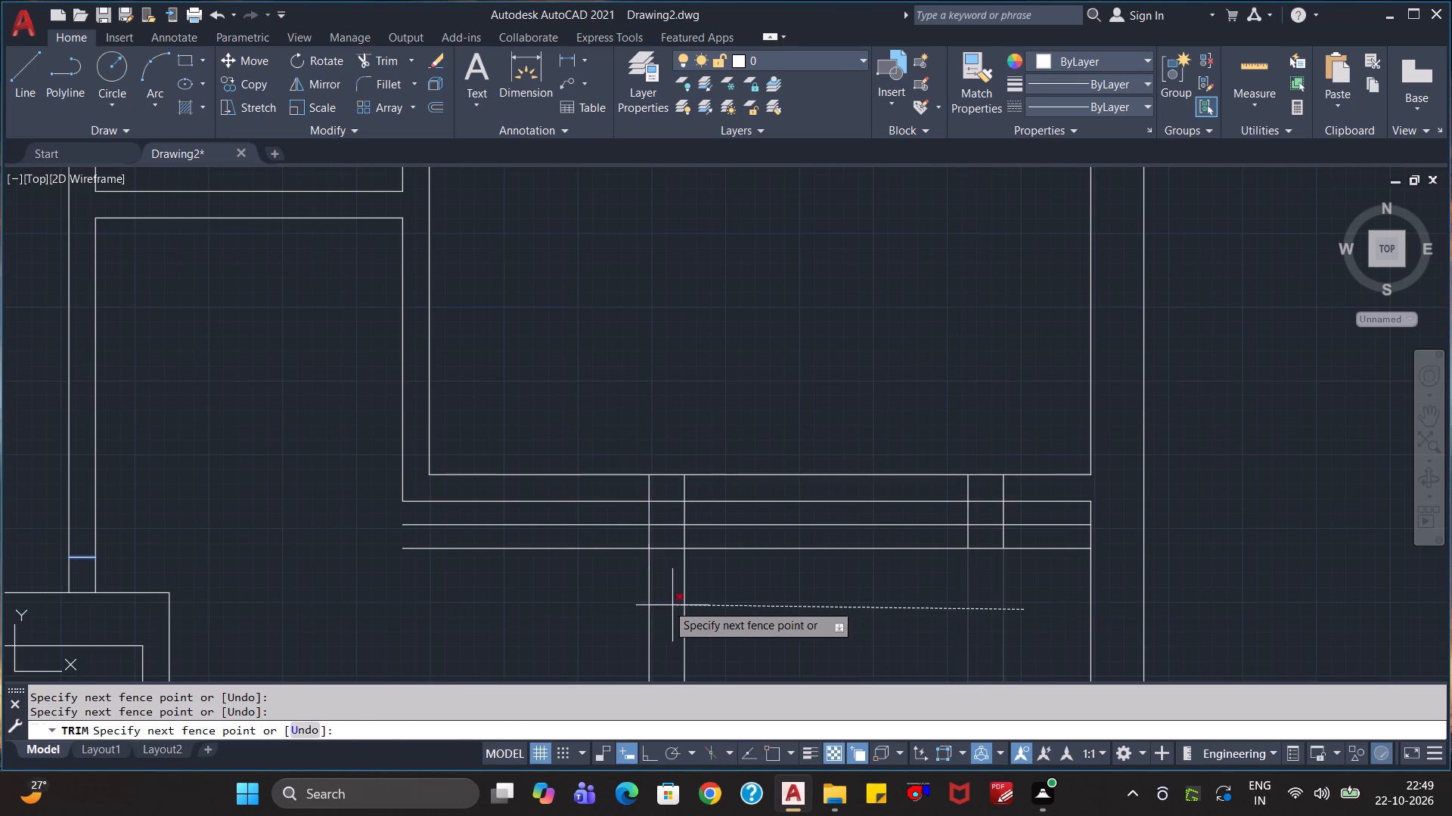
click(609, 602)
Trim the left ends of both horizontal offset lines back to the leftmost vertical line.
click(584, 564)
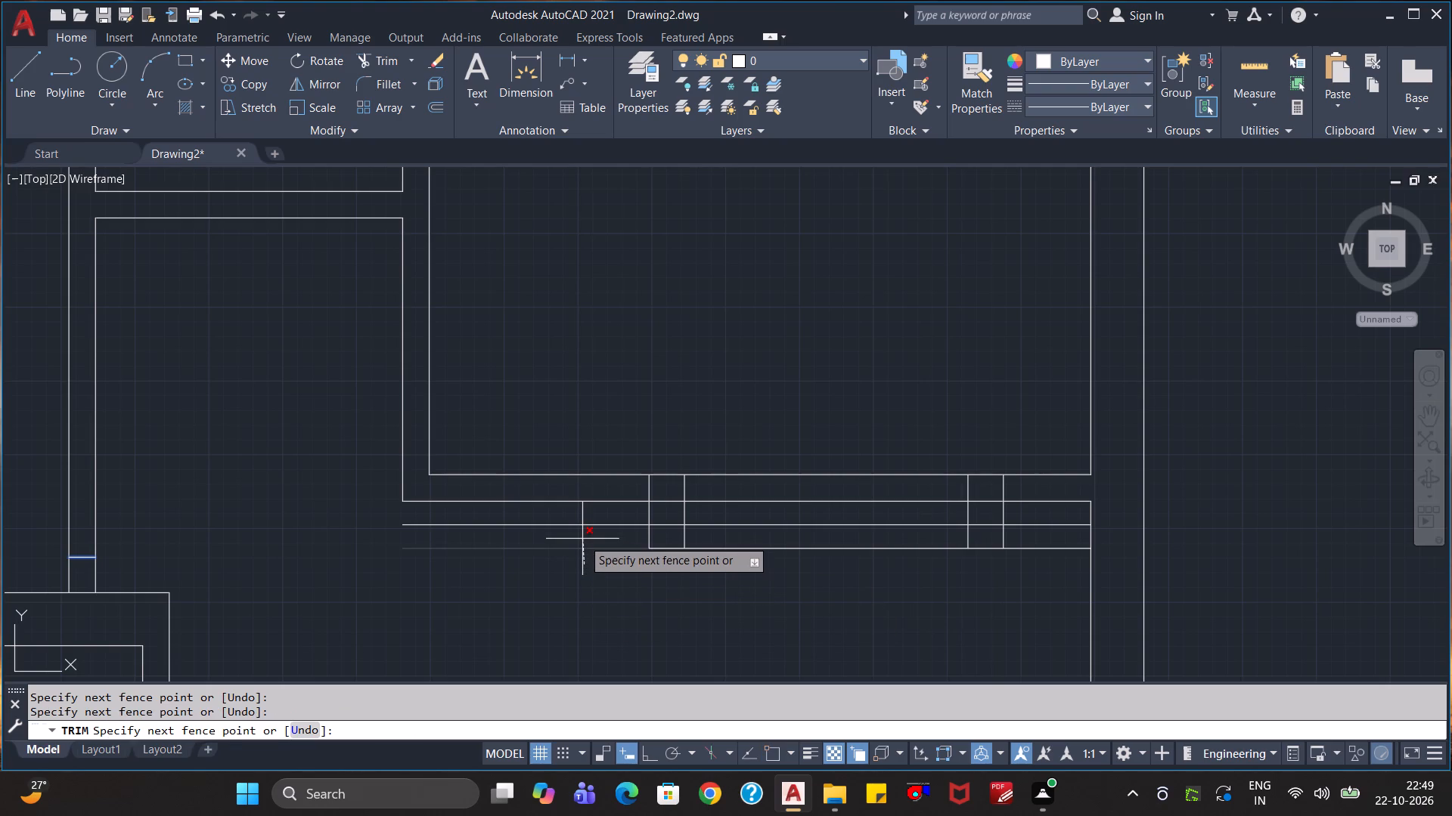
click(582, 539)
click(582, 539)
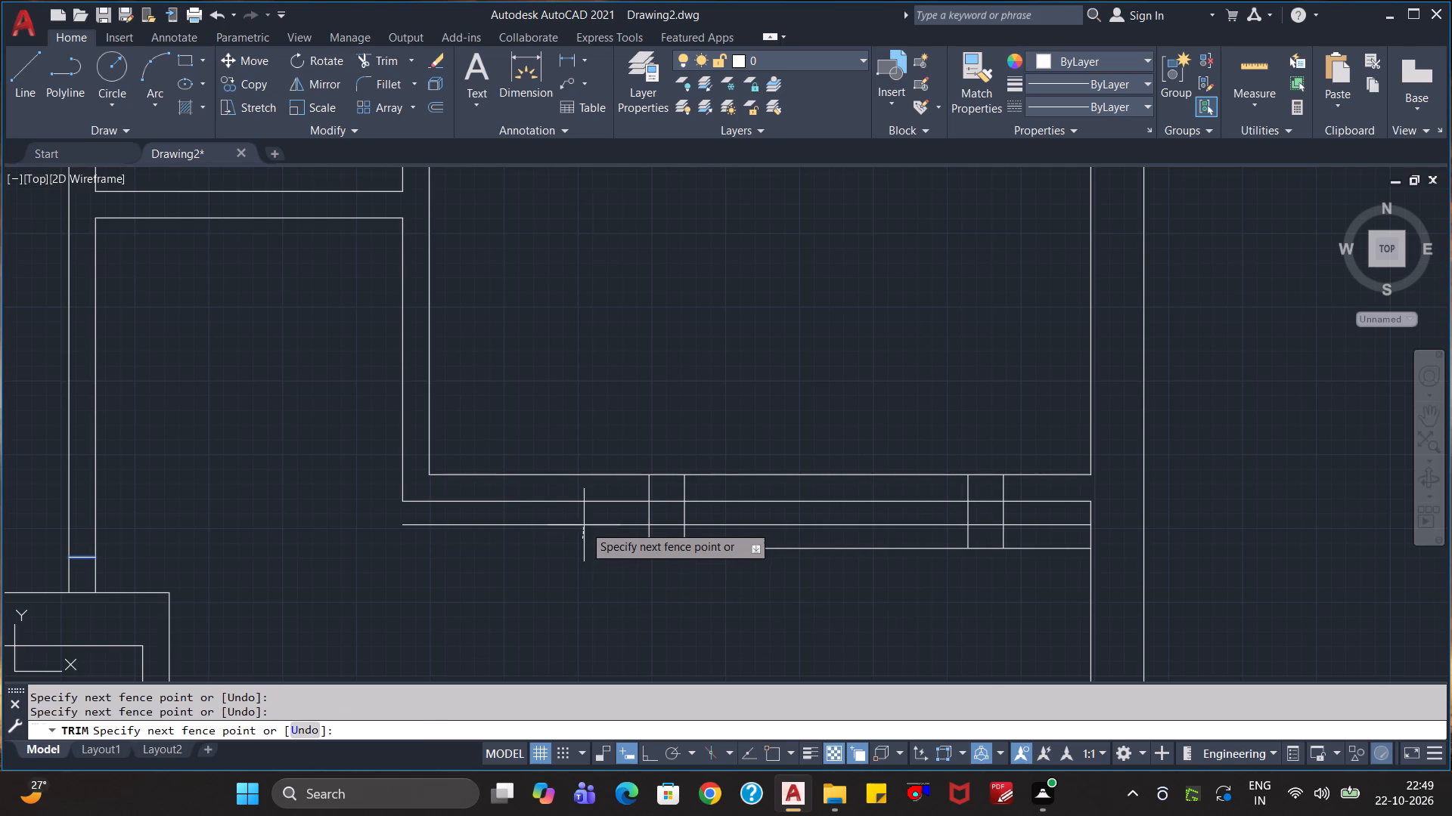
click(585, 522)
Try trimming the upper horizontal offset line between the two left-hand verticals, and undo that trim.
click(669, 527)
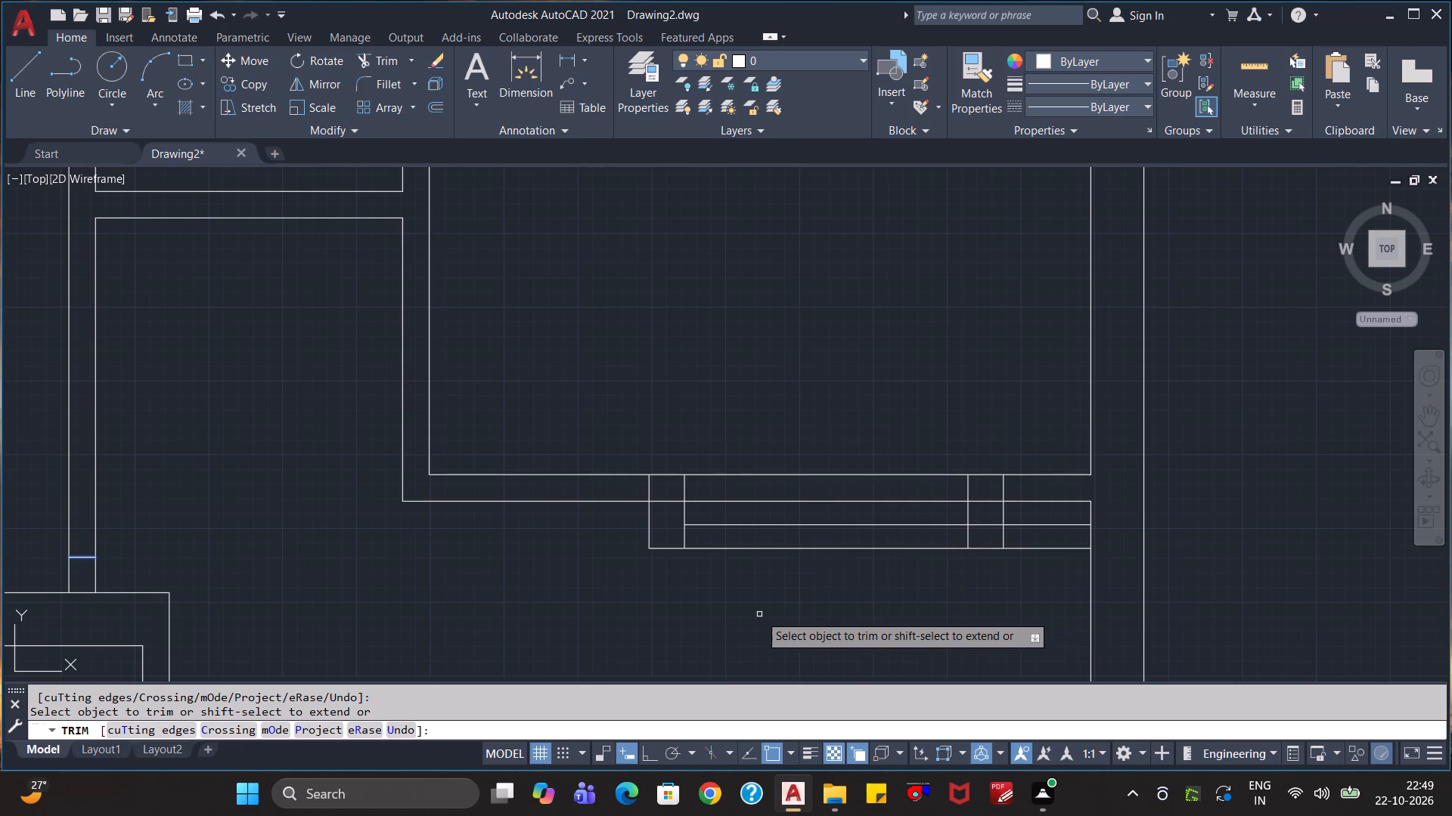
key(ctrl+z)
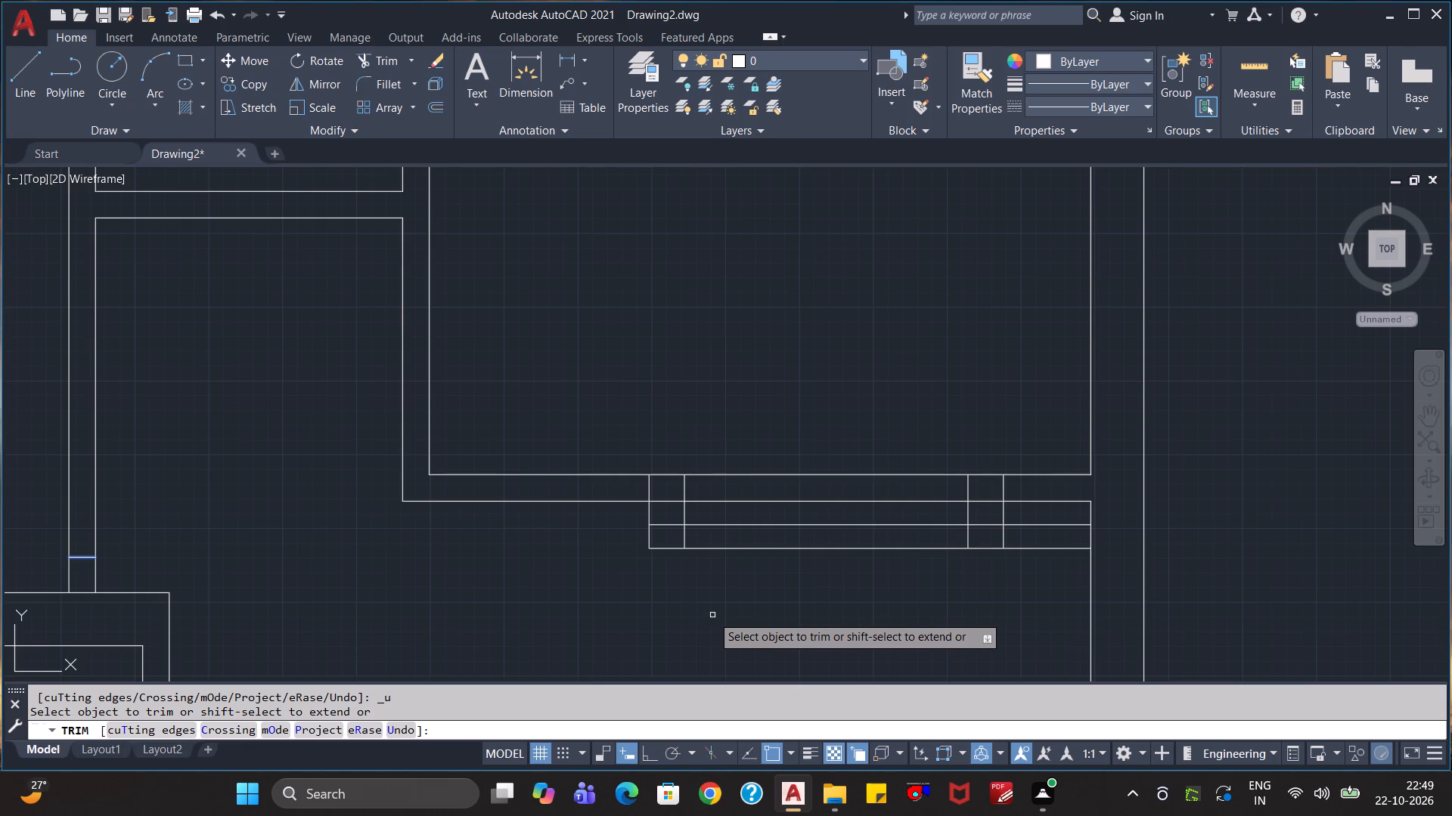
Trim the lower step's outline back to the two inner verticals, removing the outer pieces at both its ends.
click(679, 568)
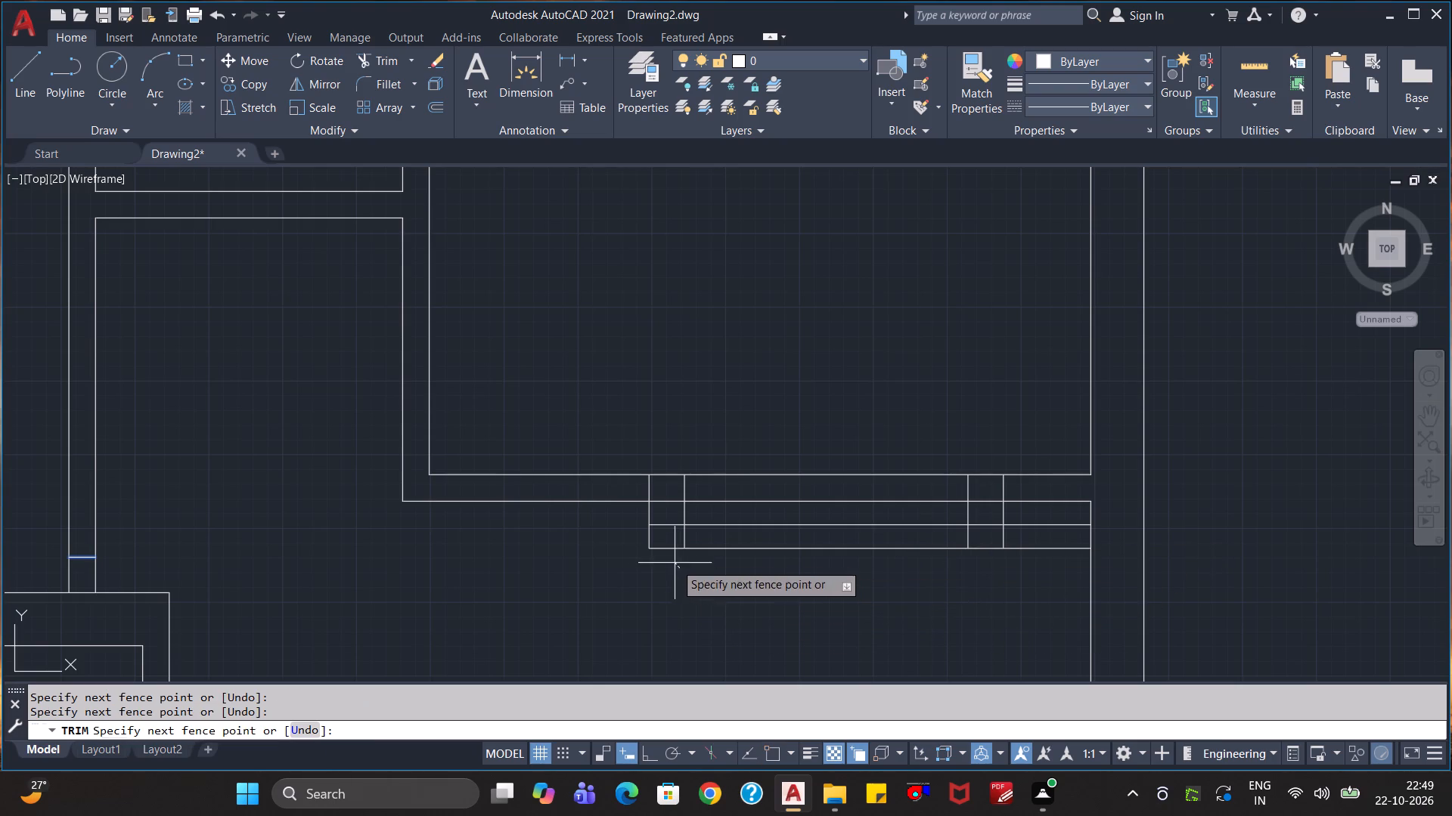
click(648, 538)
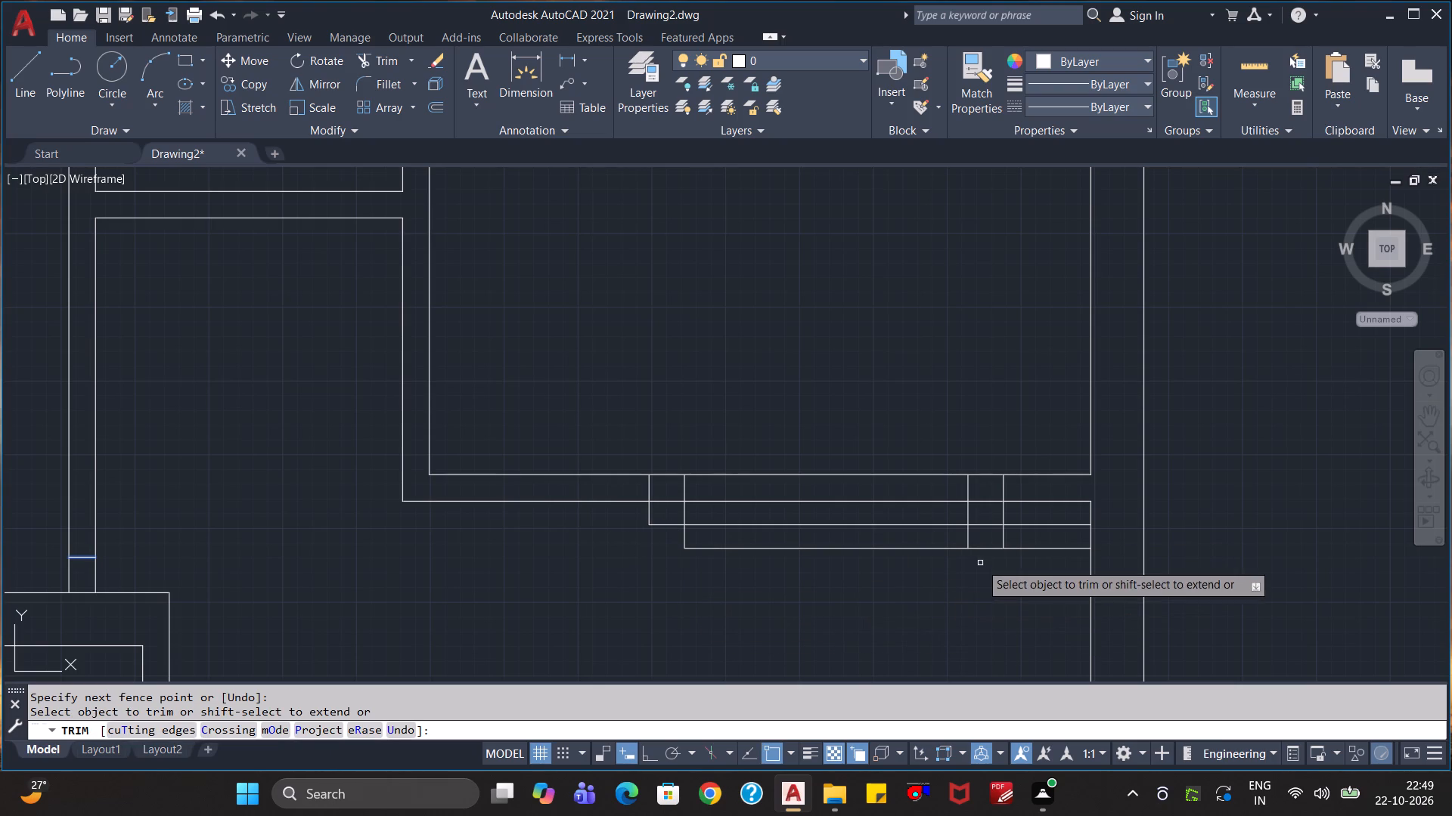
click(980, 563)
click(1013, 536)
click(1015, 549)
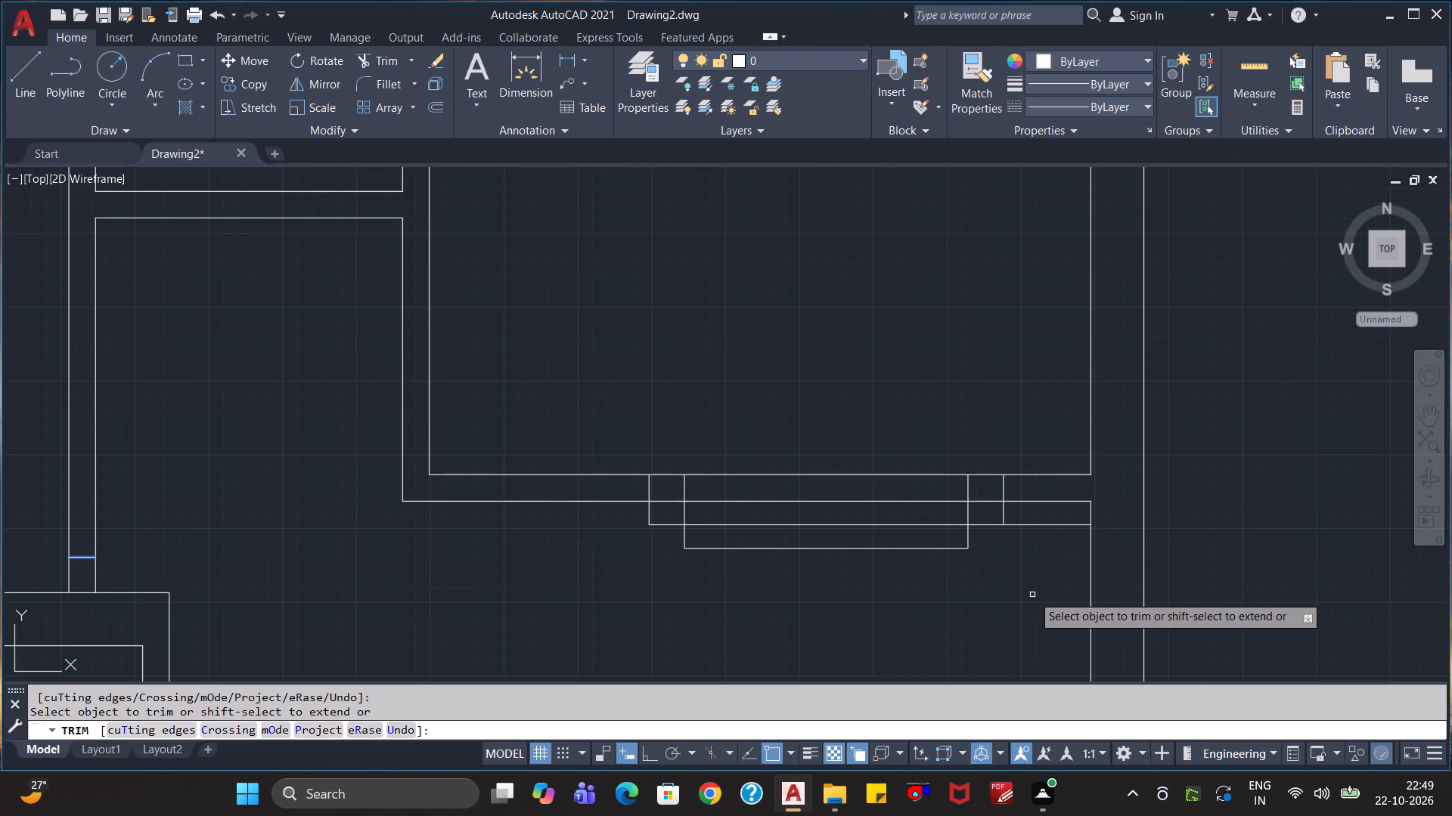
Trim the four vertical line pieces that cross the wall thickness above the steps.
scroll(1025, 593, down, 1)
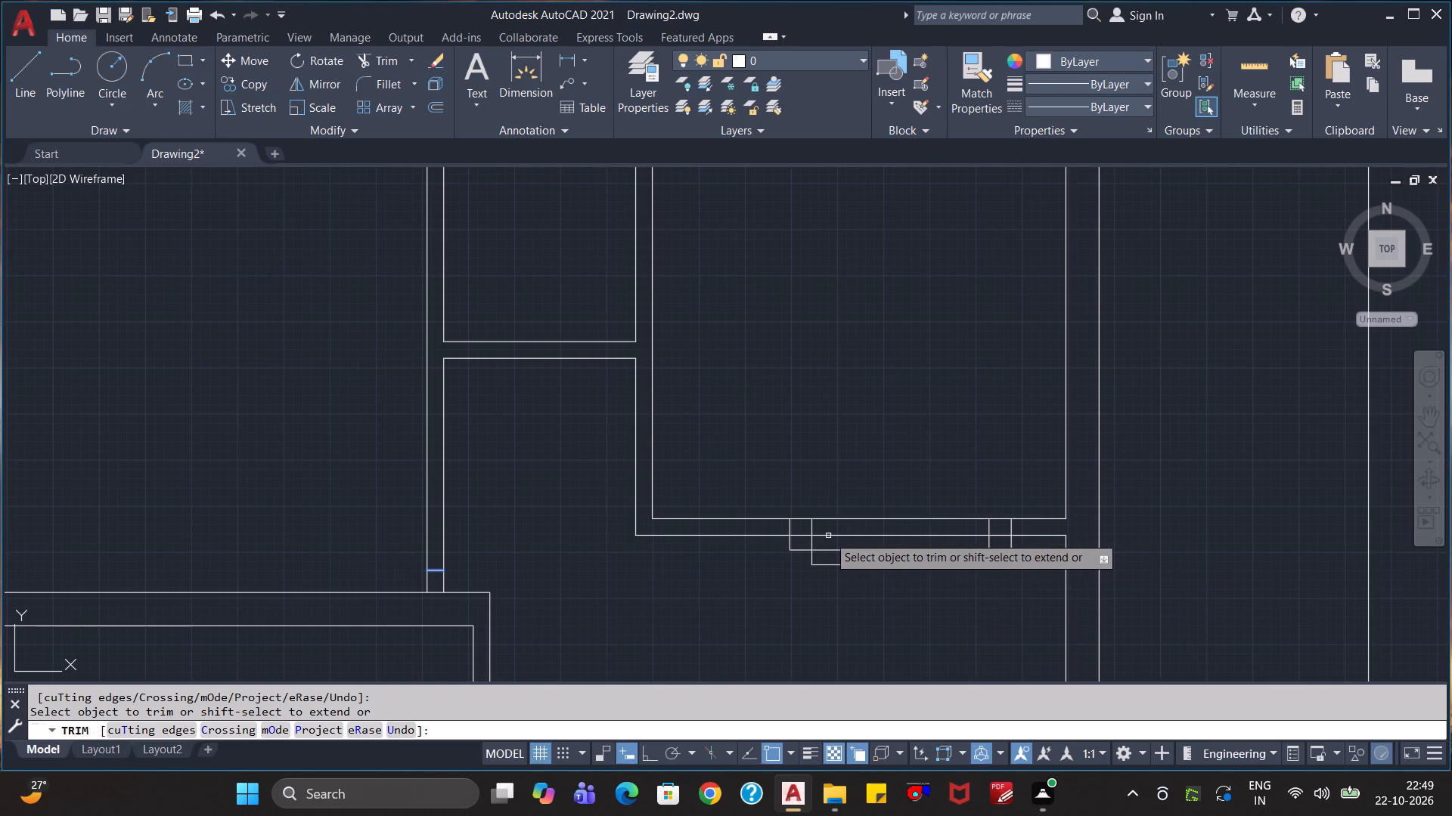
scroll(820, 544, up, 3)
click(661, 468)
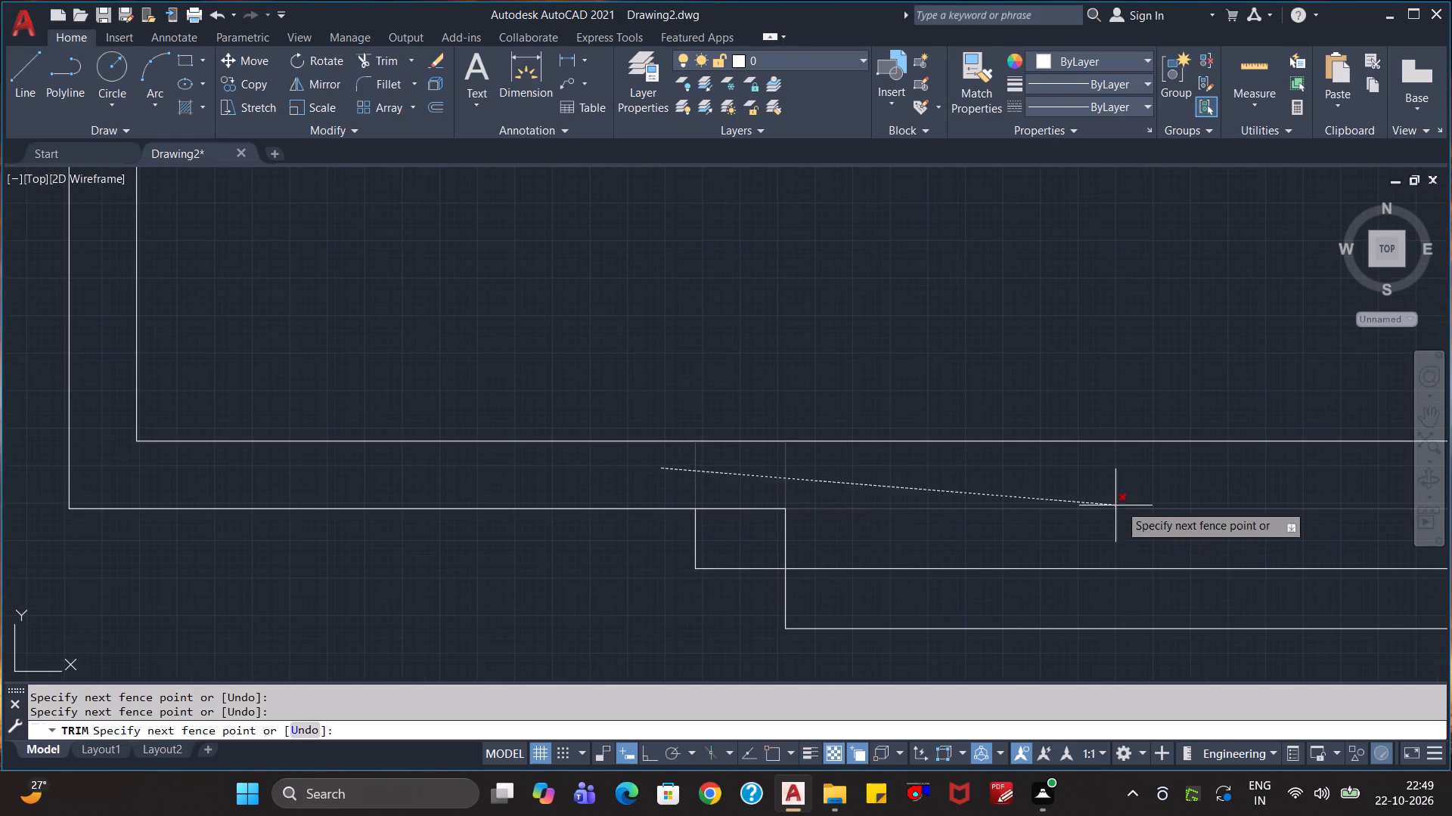
scroll(1135, 497, down, 3)
click(1264, 490)
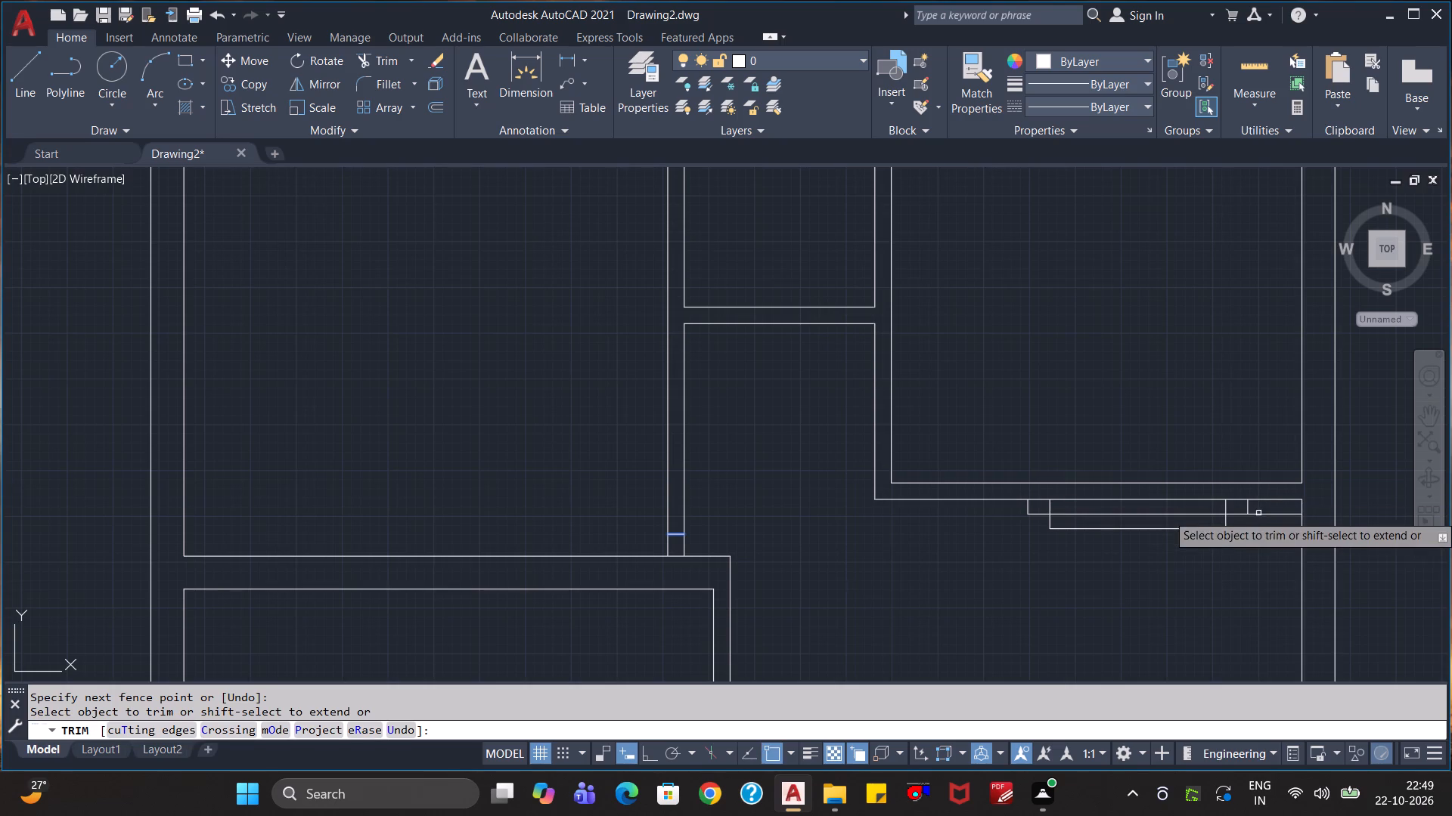
Trim the upper step's front line beyond its right edge and the two inner vertical pieces inside the upper step.
scroll(1253, 568, up, 1)
middle_drag(1279, 539, 1076, 579)
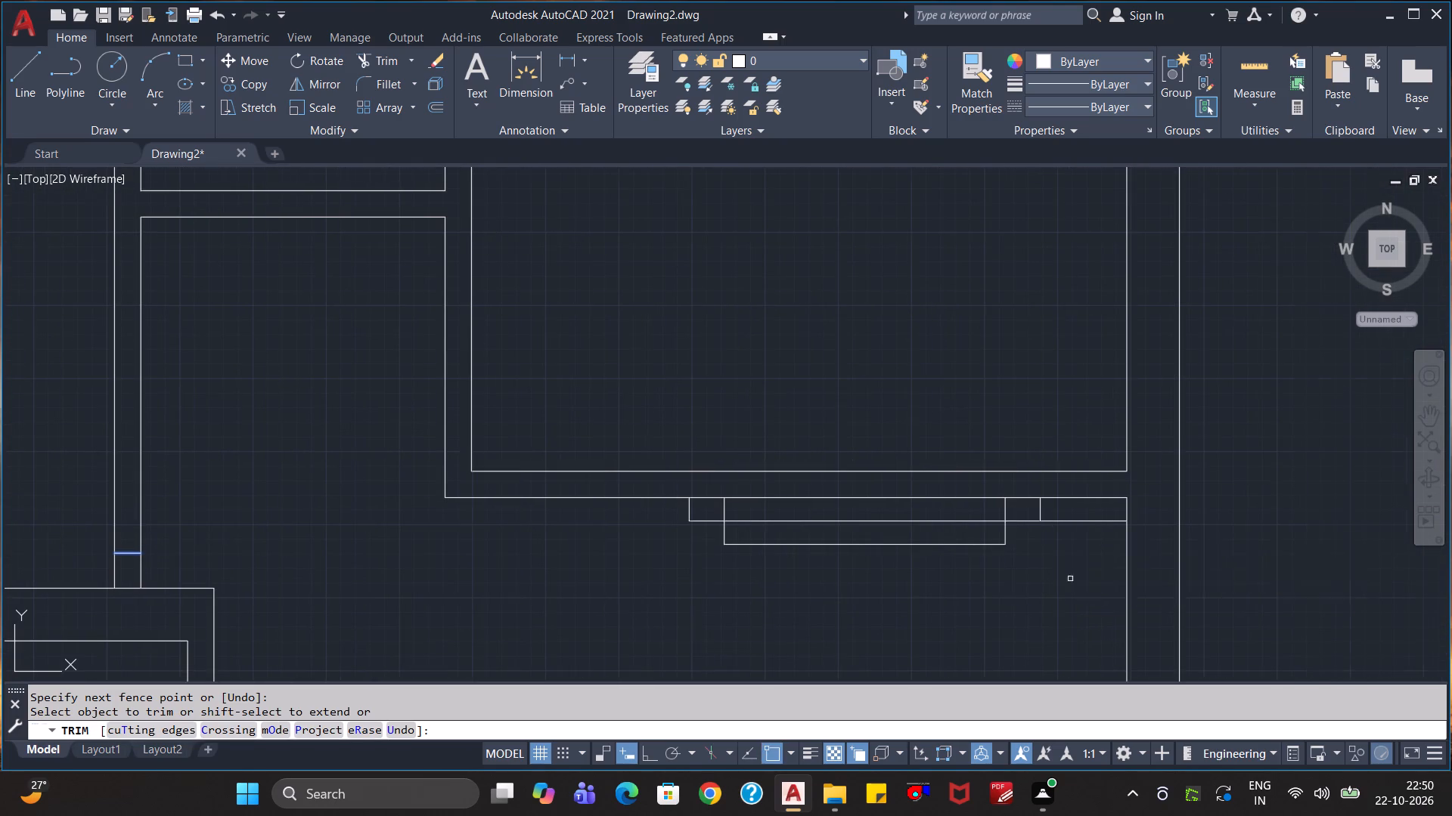
click(1075, 522)
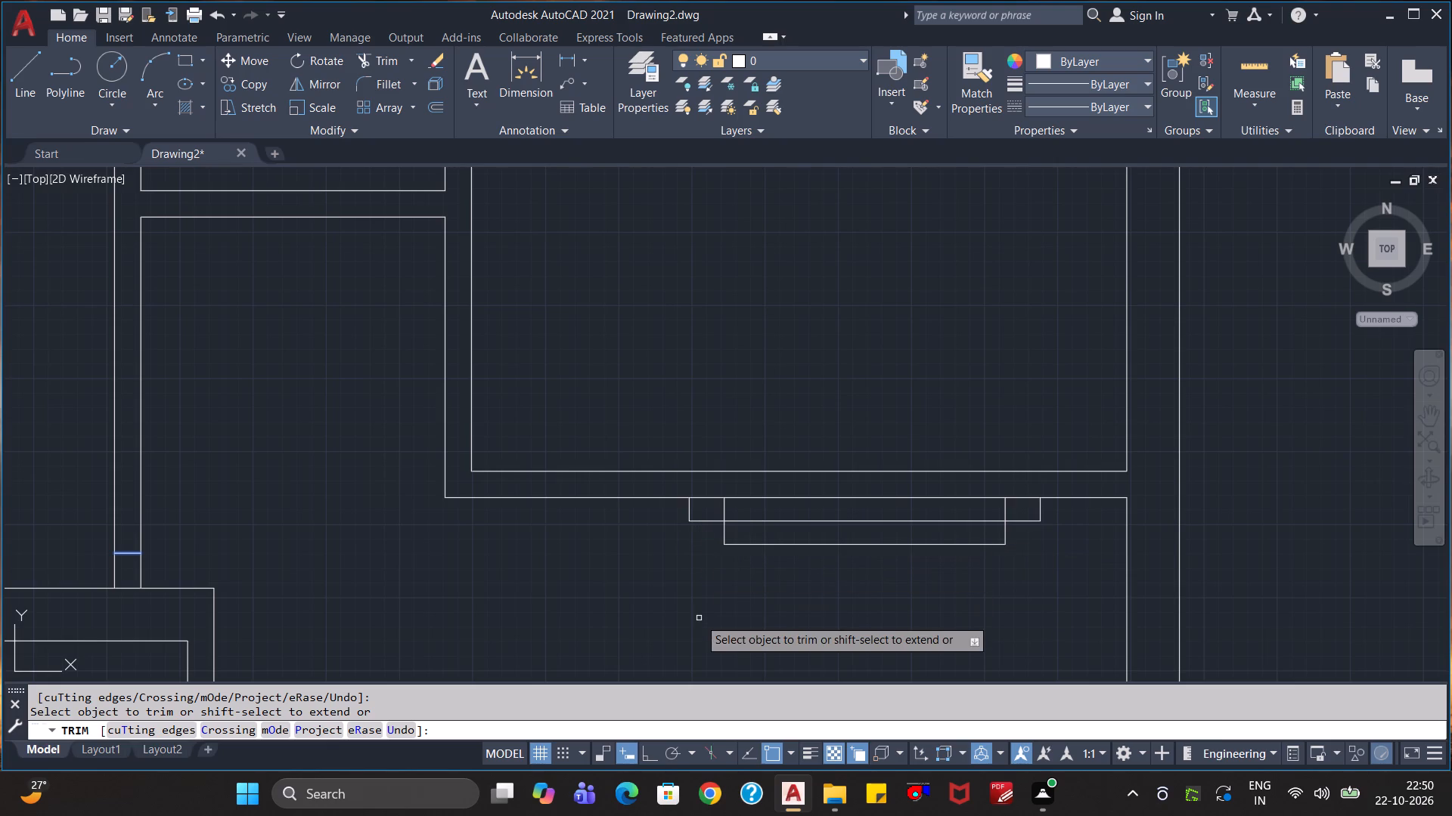
click(722, 512)
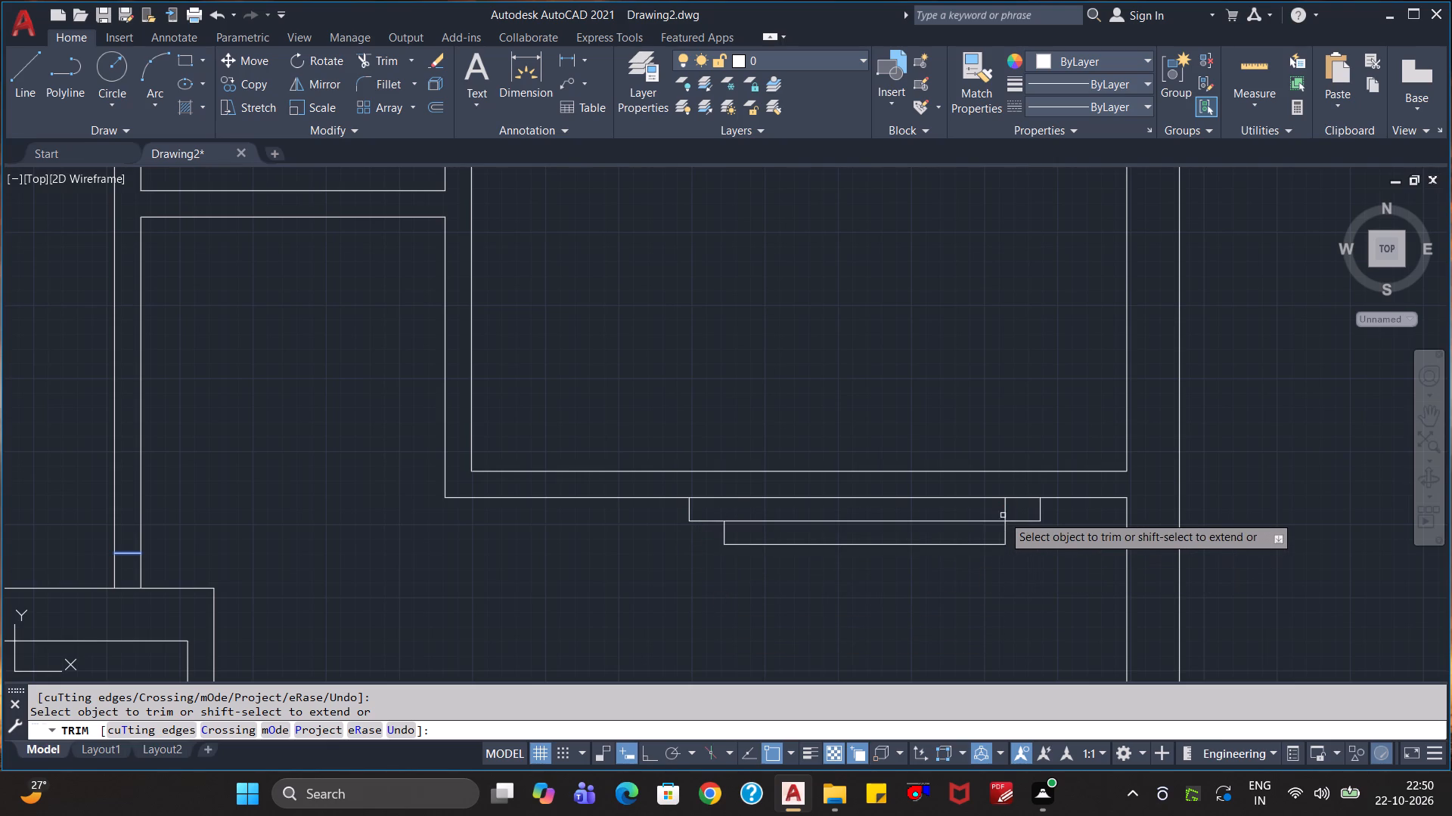
click(1007, 511)
scroll(1059, 577, down, 1)
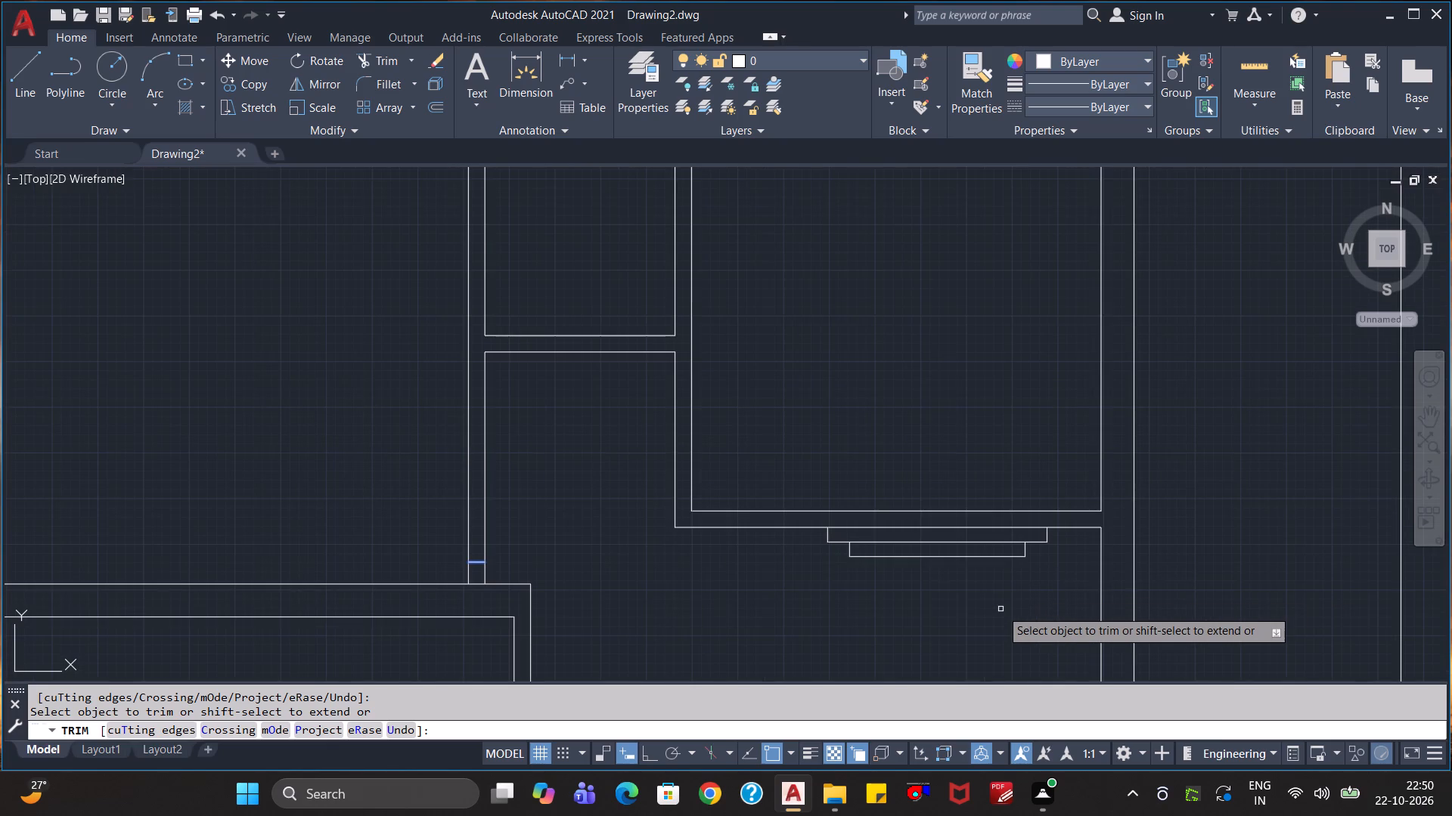
key(Escape)
key(Escape)
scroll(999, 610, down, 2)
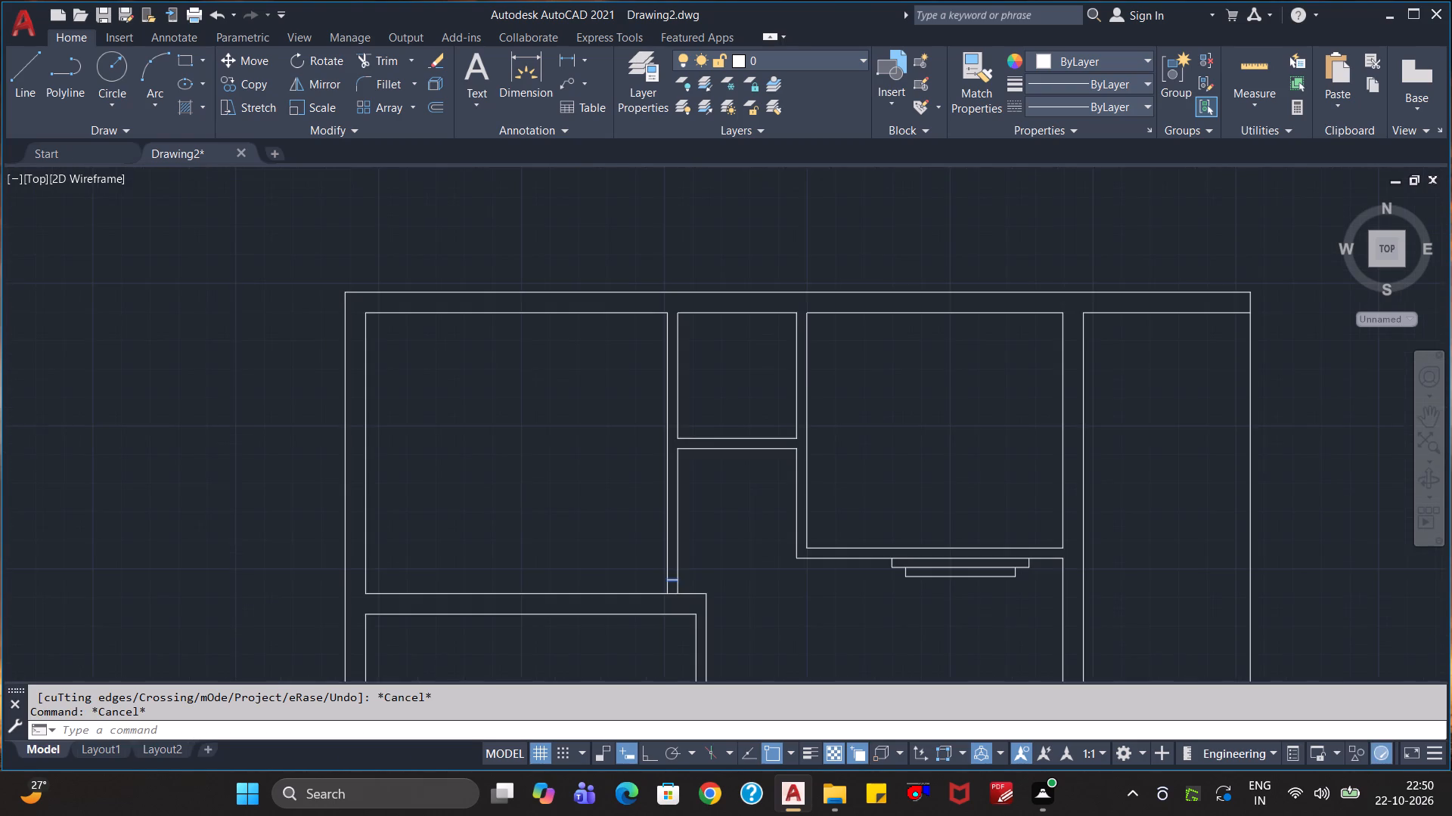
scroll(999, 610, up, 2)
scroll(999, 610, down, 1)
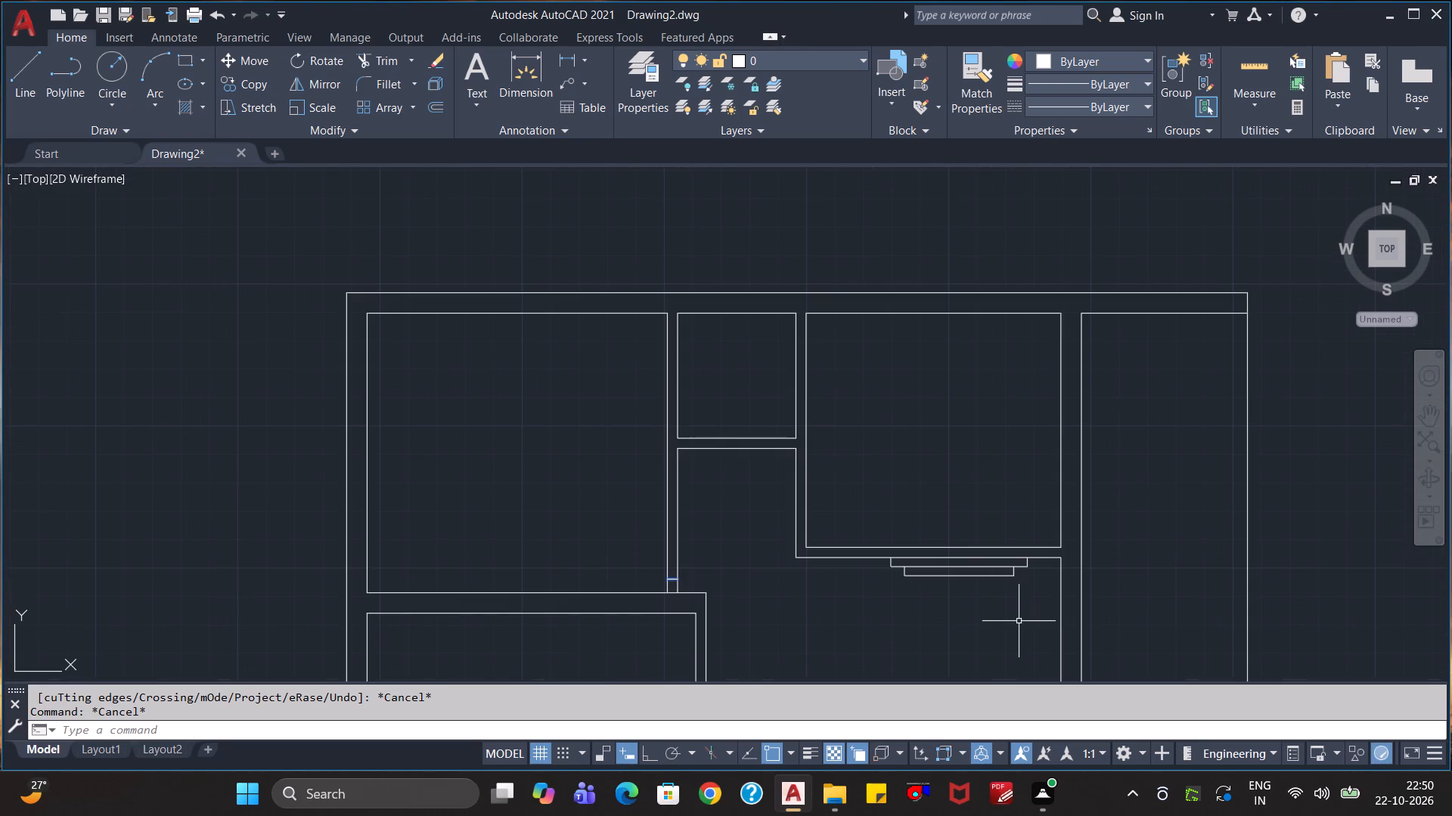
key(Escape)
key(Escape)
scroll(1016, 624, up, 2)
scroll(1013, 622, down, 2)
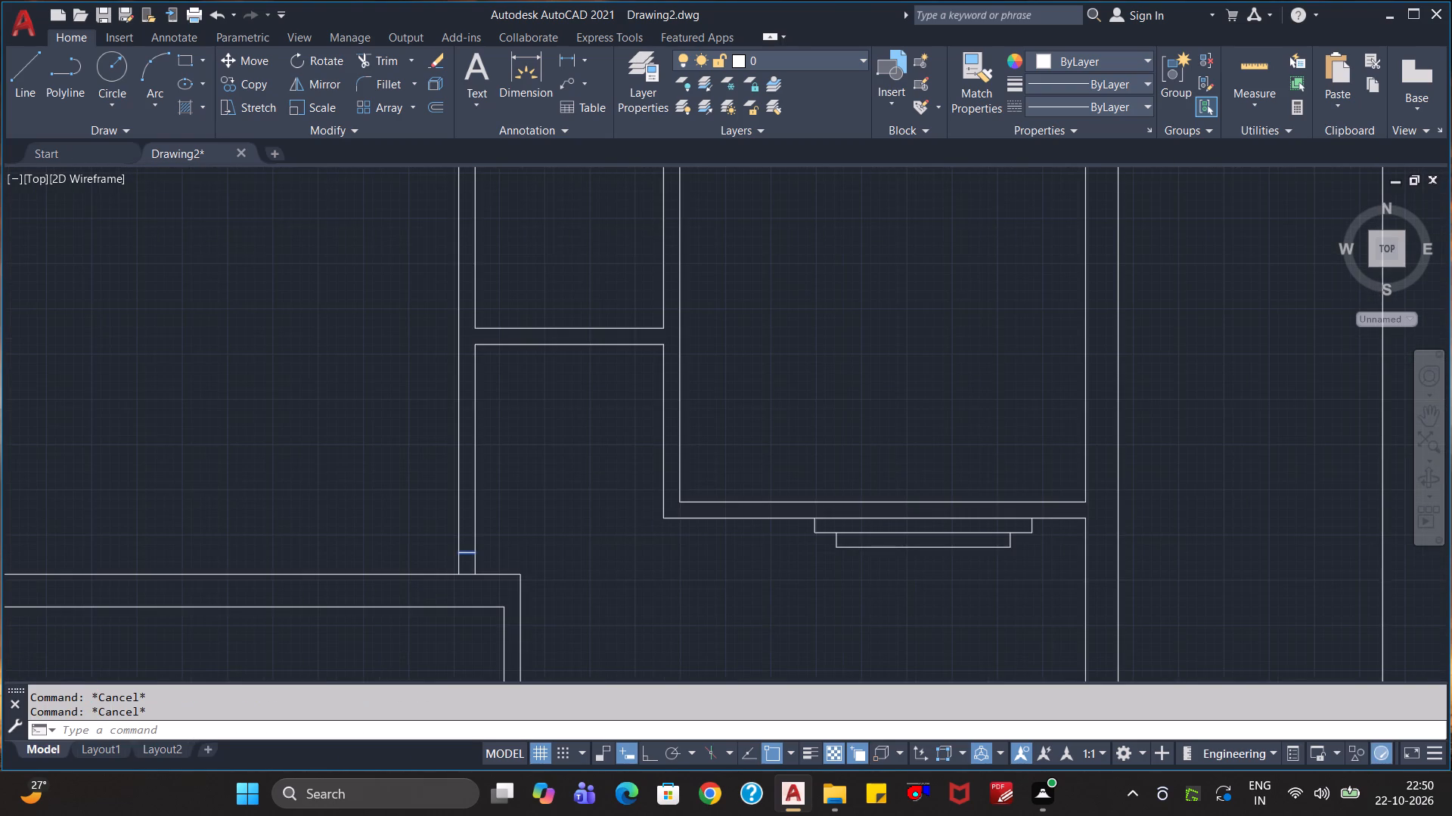
Assign the thin partition lines around the upper middle rooms, above the entrance steps and around the small lower room to the Inner wall layer.
middle_drag(985, 505, 1121, 447)
scroll(1071, 498, down, 1)
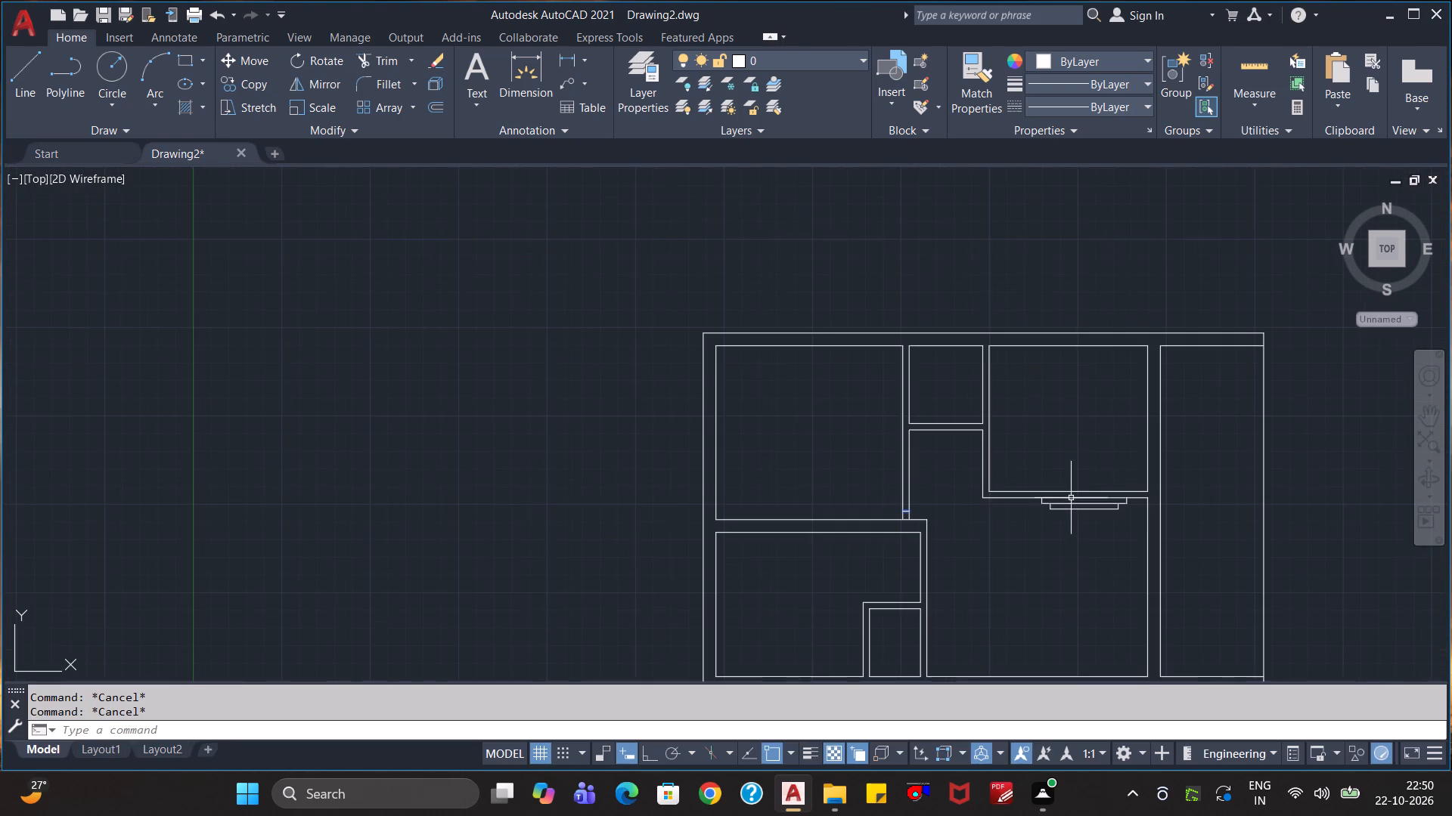
middle_drag(1061, 567, 999, 507)
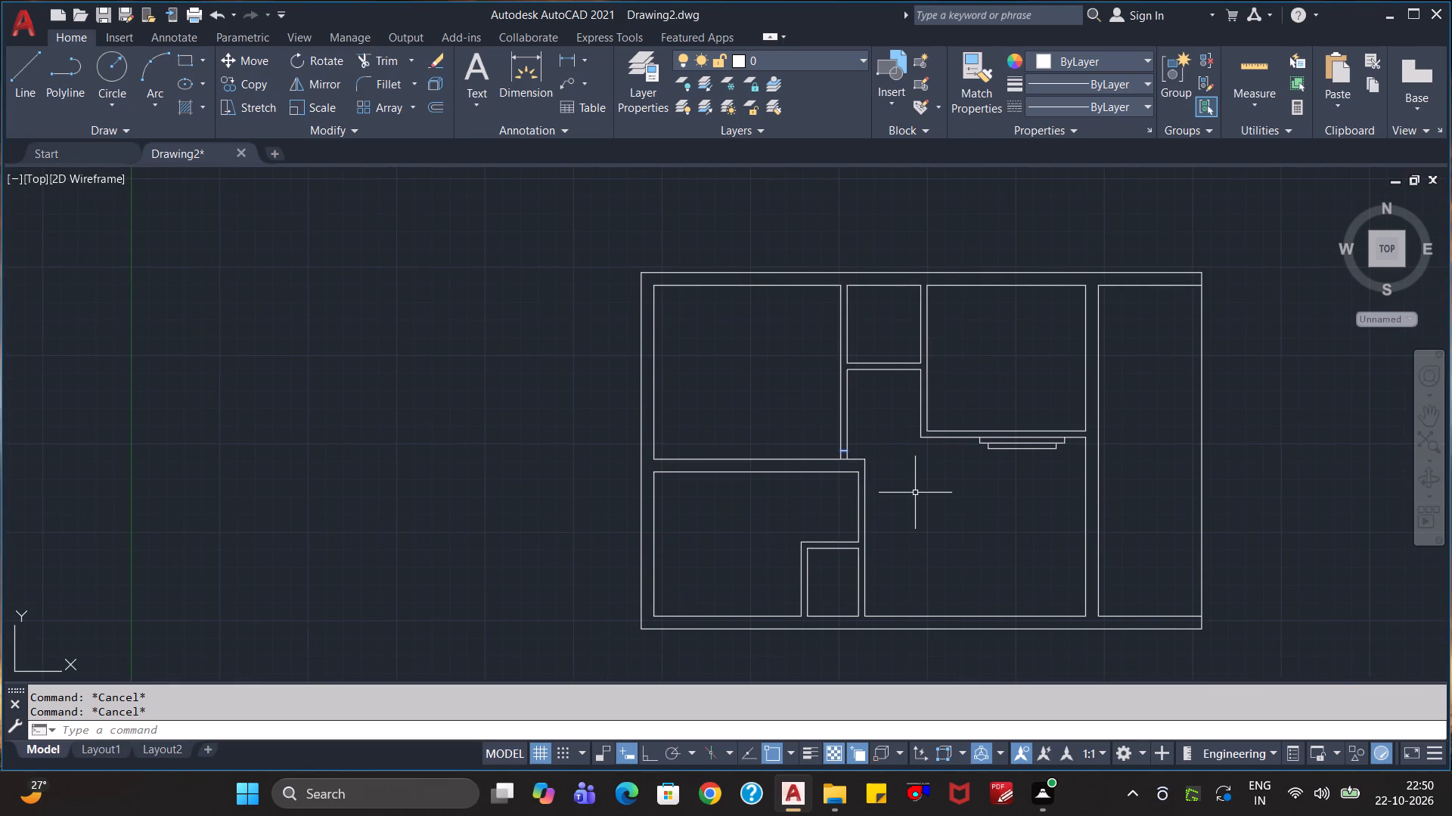
scroll(919, 488, up, 3)
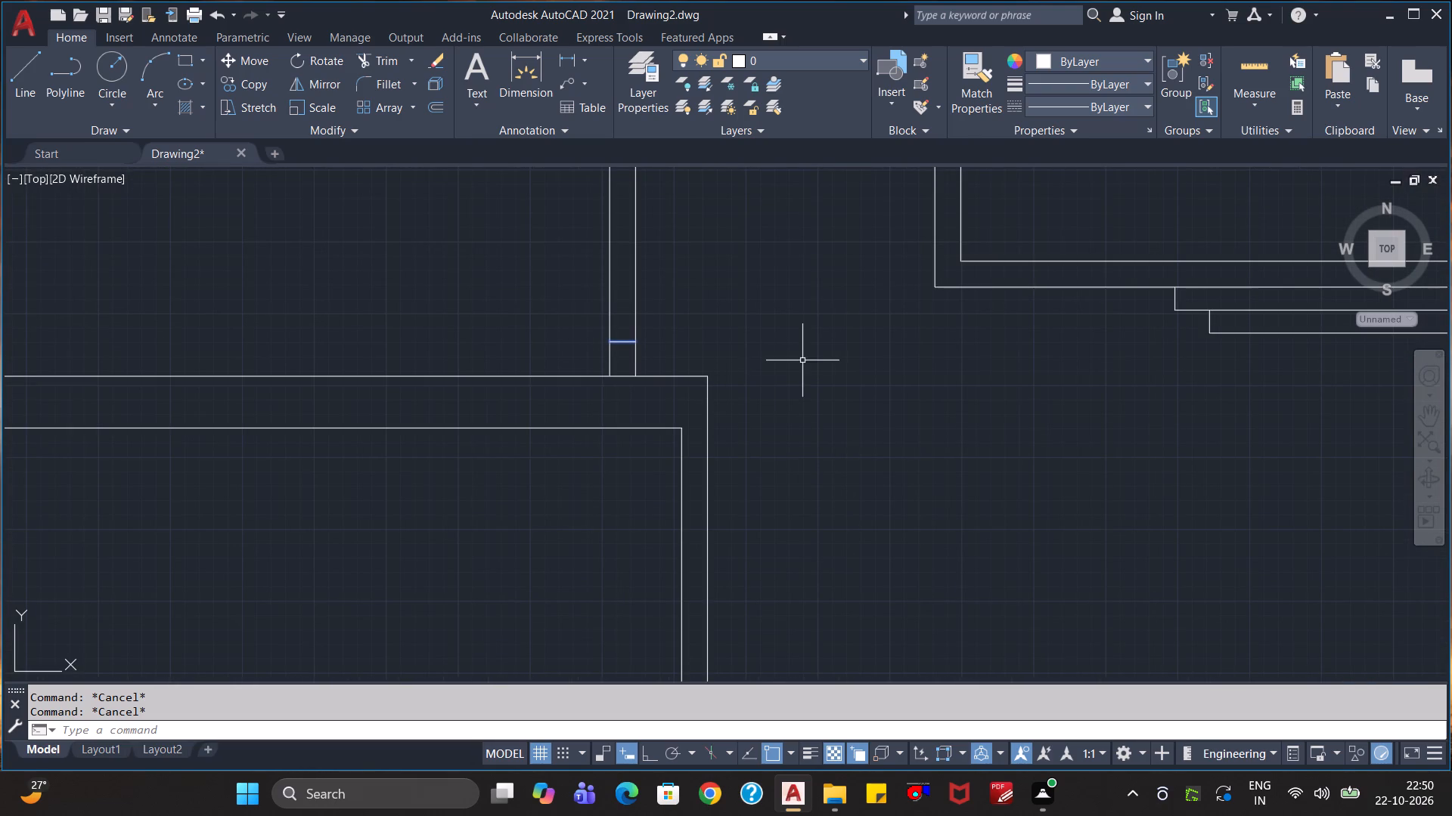
key(Escape)
key(Escape)
scroll(805, 359, down, 2)
middle_drag(811, 342, 811, 397)
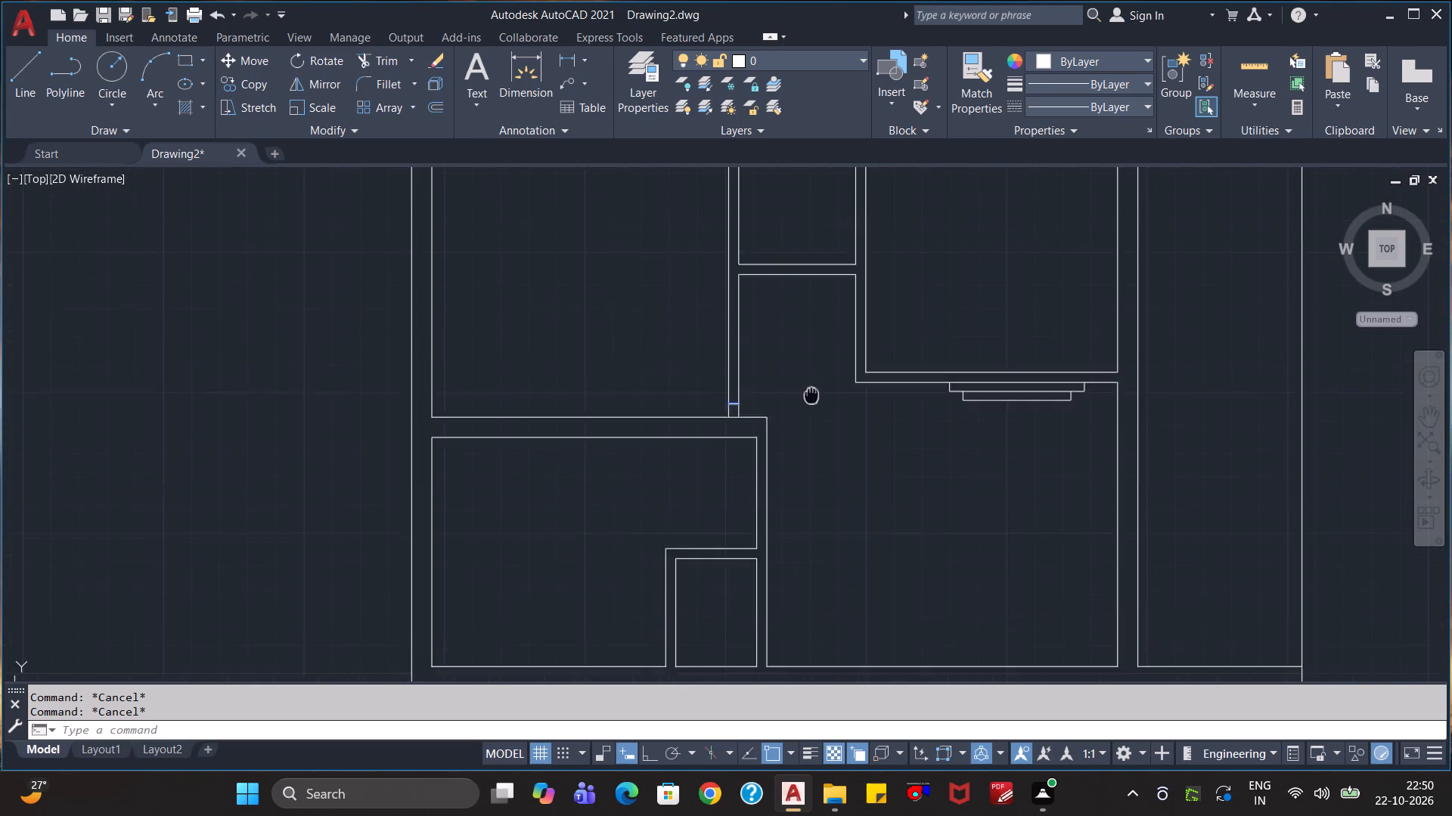
middle_drag(811, 397, 811, 451)
click(770, 470)
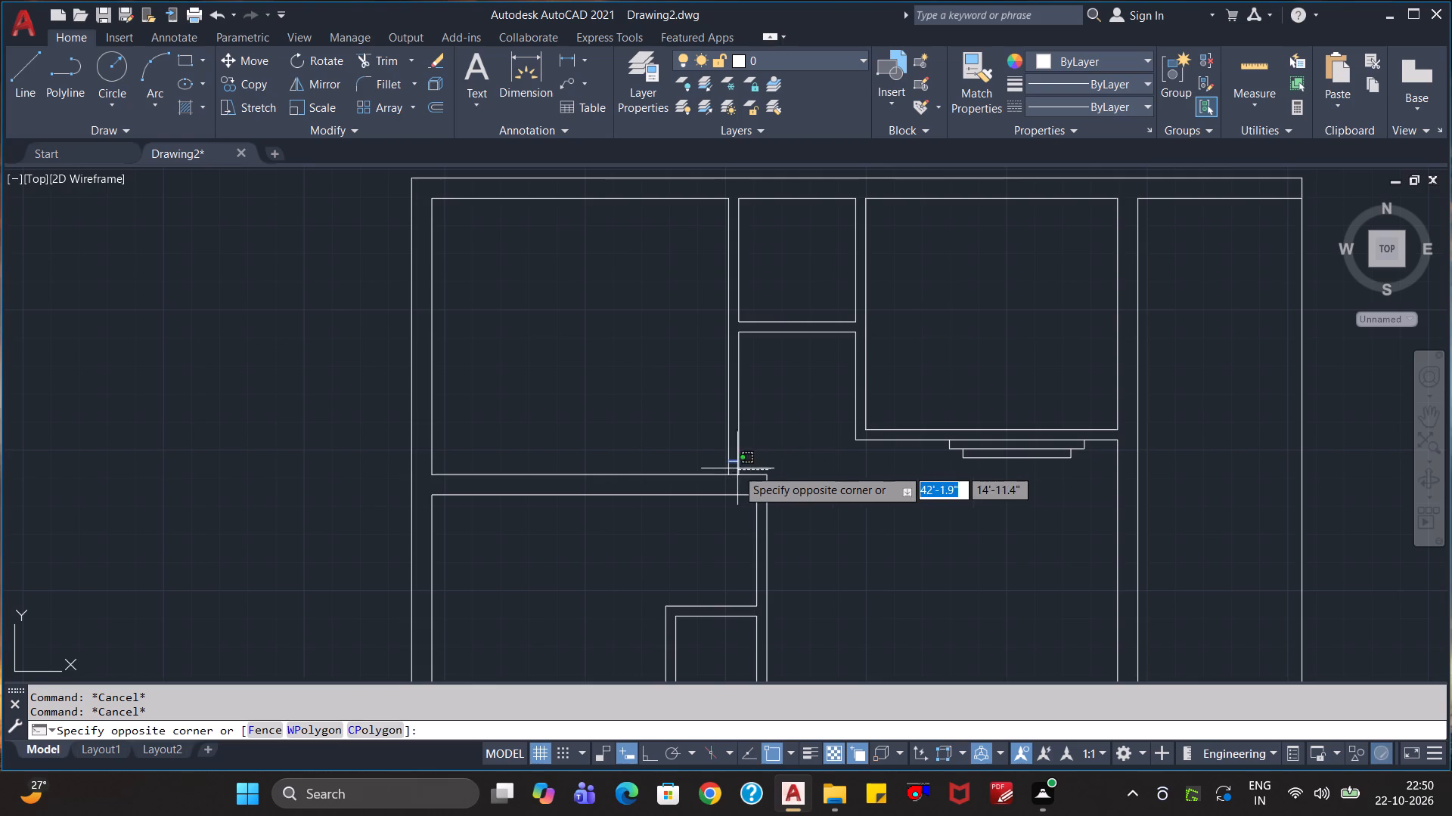
click(721, 257)
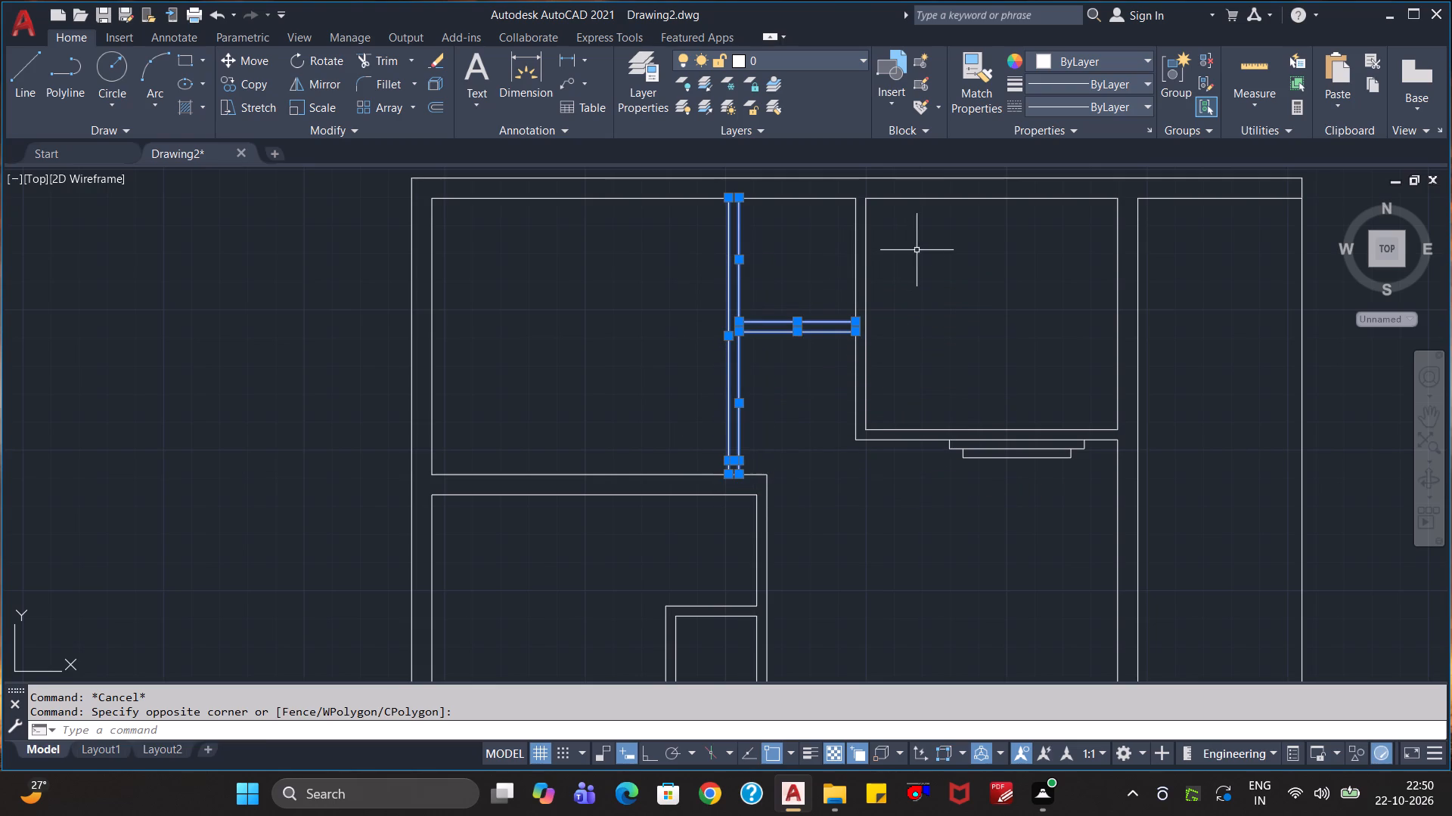
click(917, 249)
click(838, 367)
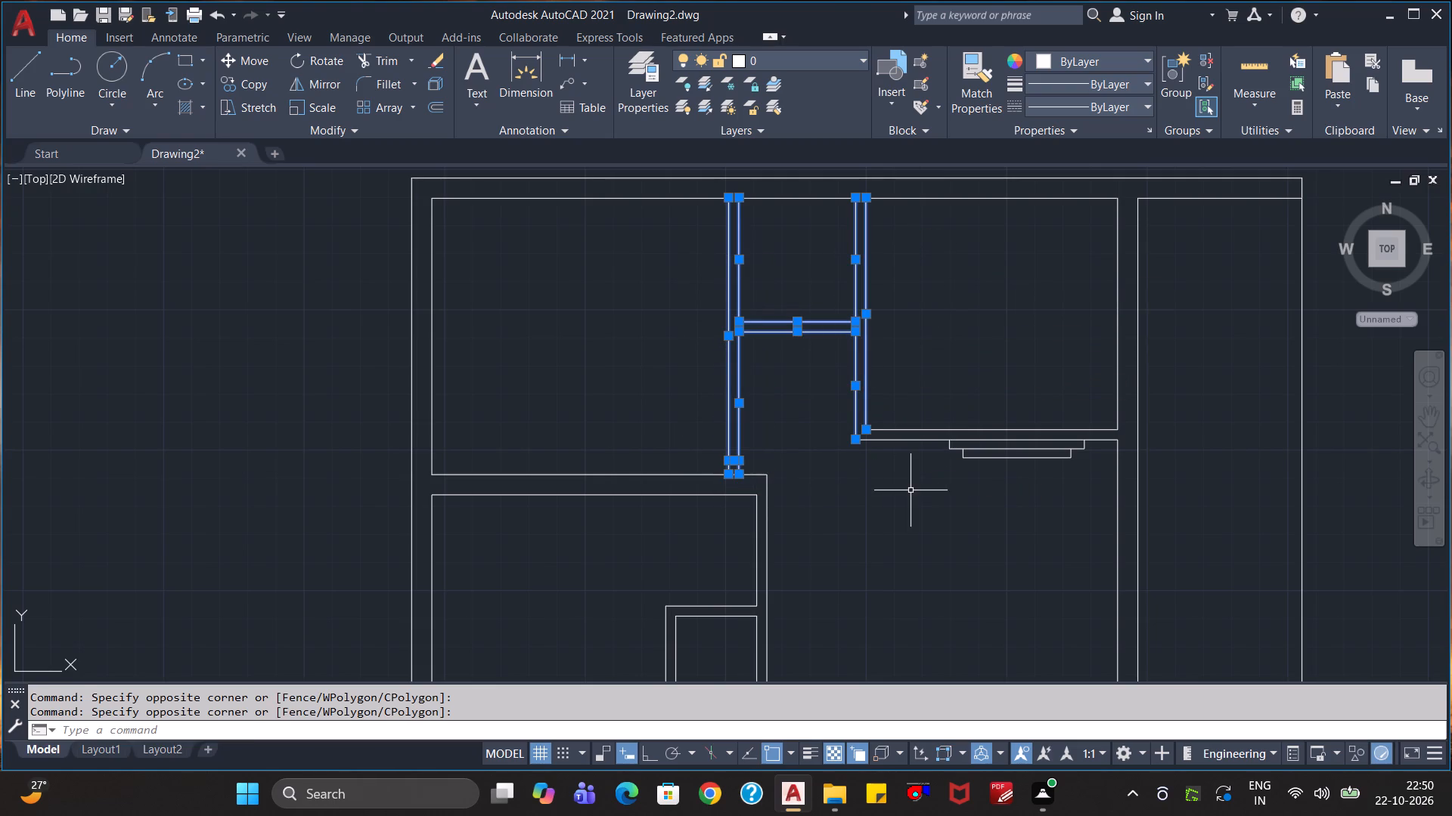
click(911, 459)
click(896, 390)
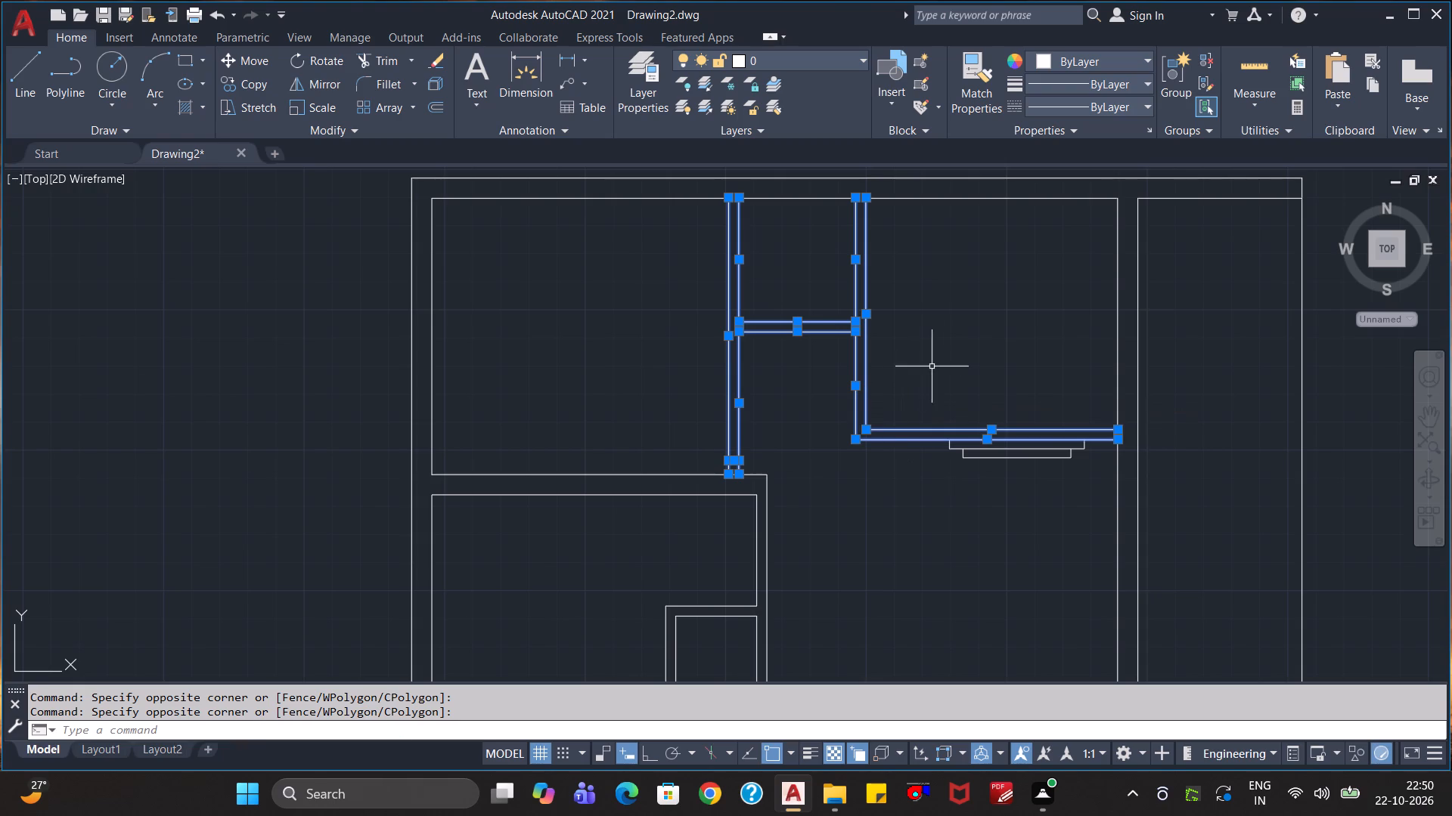
scroll(957, 329, down, 1)
middle_drag(931, 502, 960, 440)
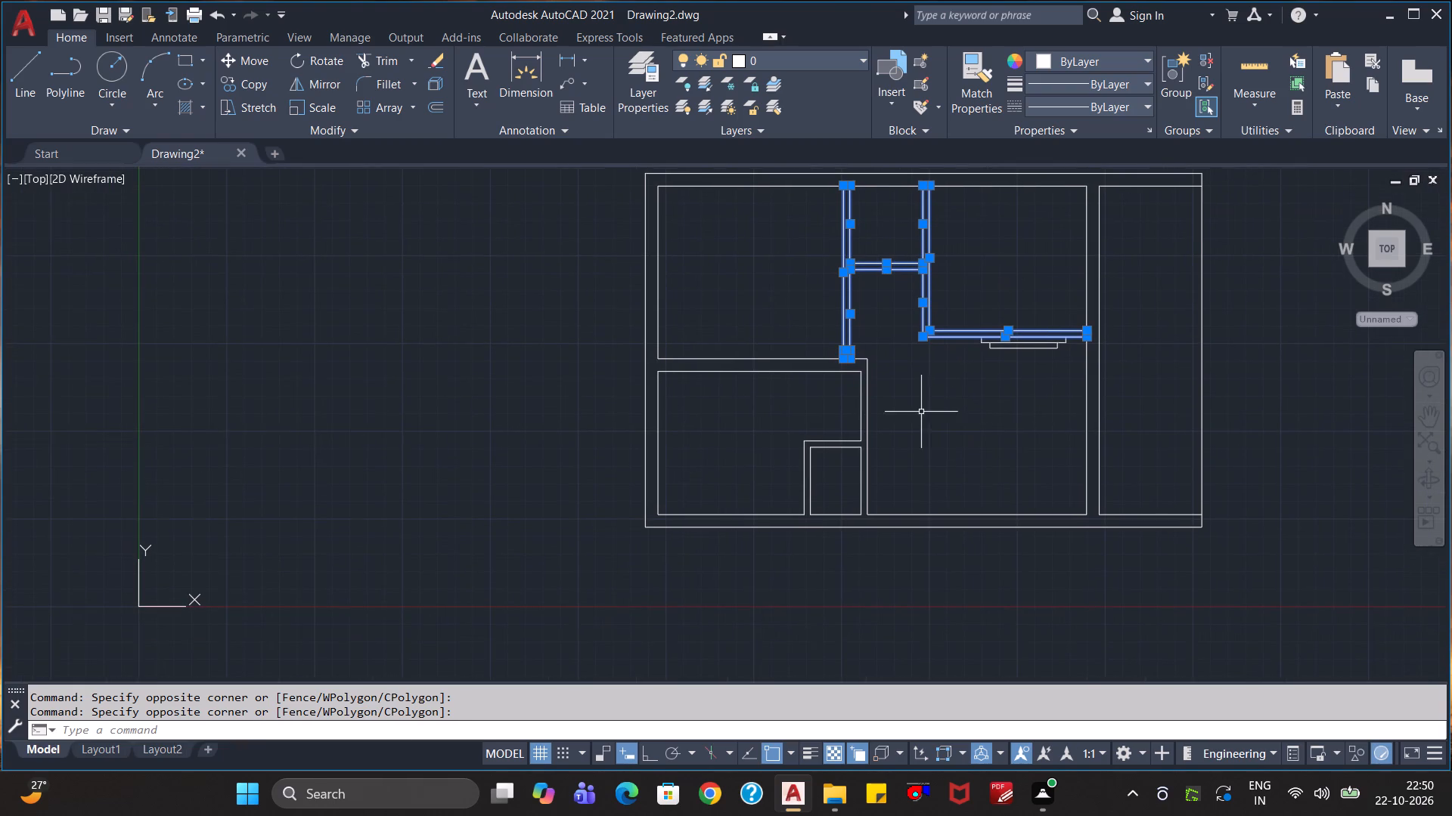
click(907, 402)
click(789, 486)
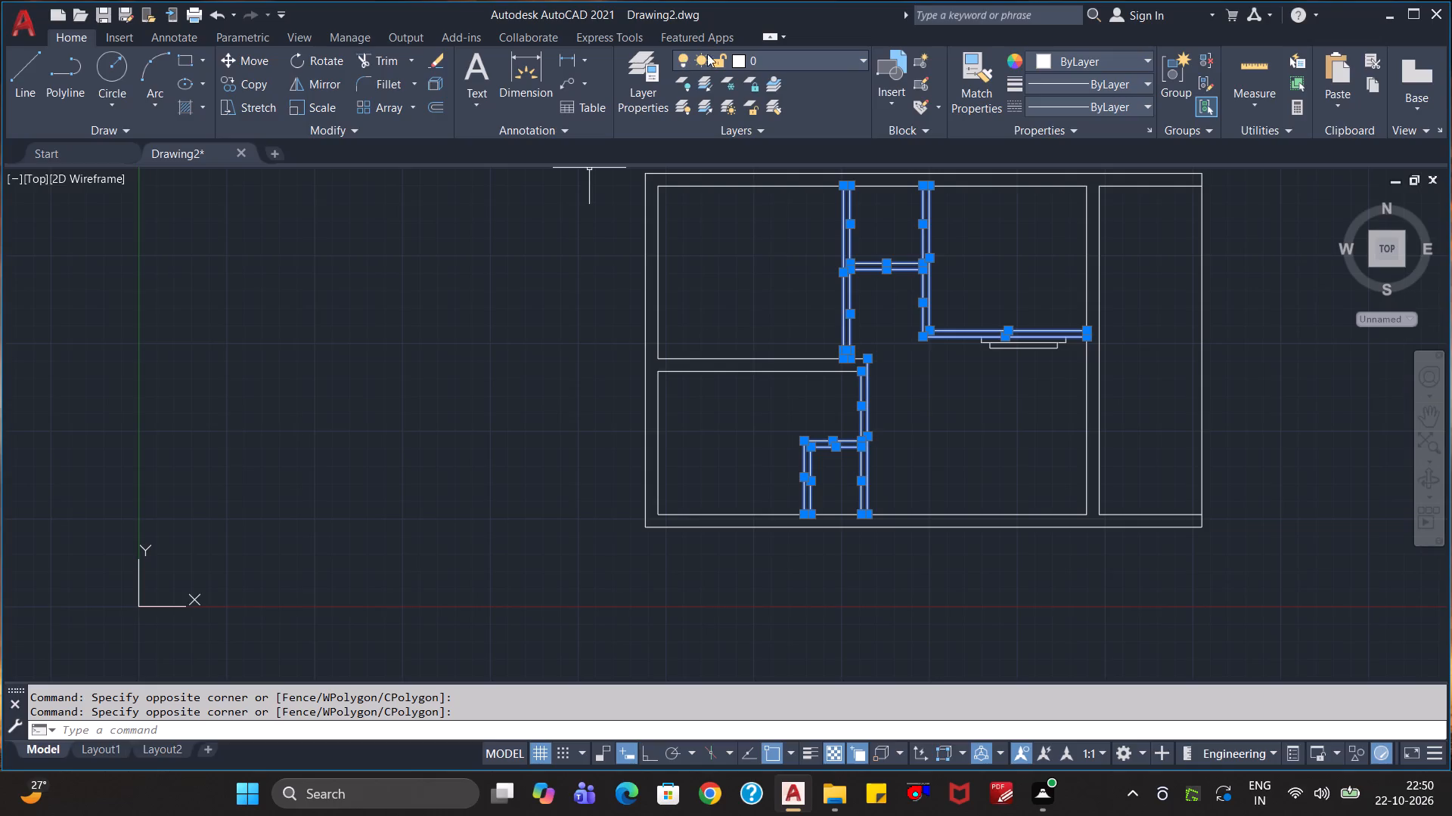
click(766, 58)
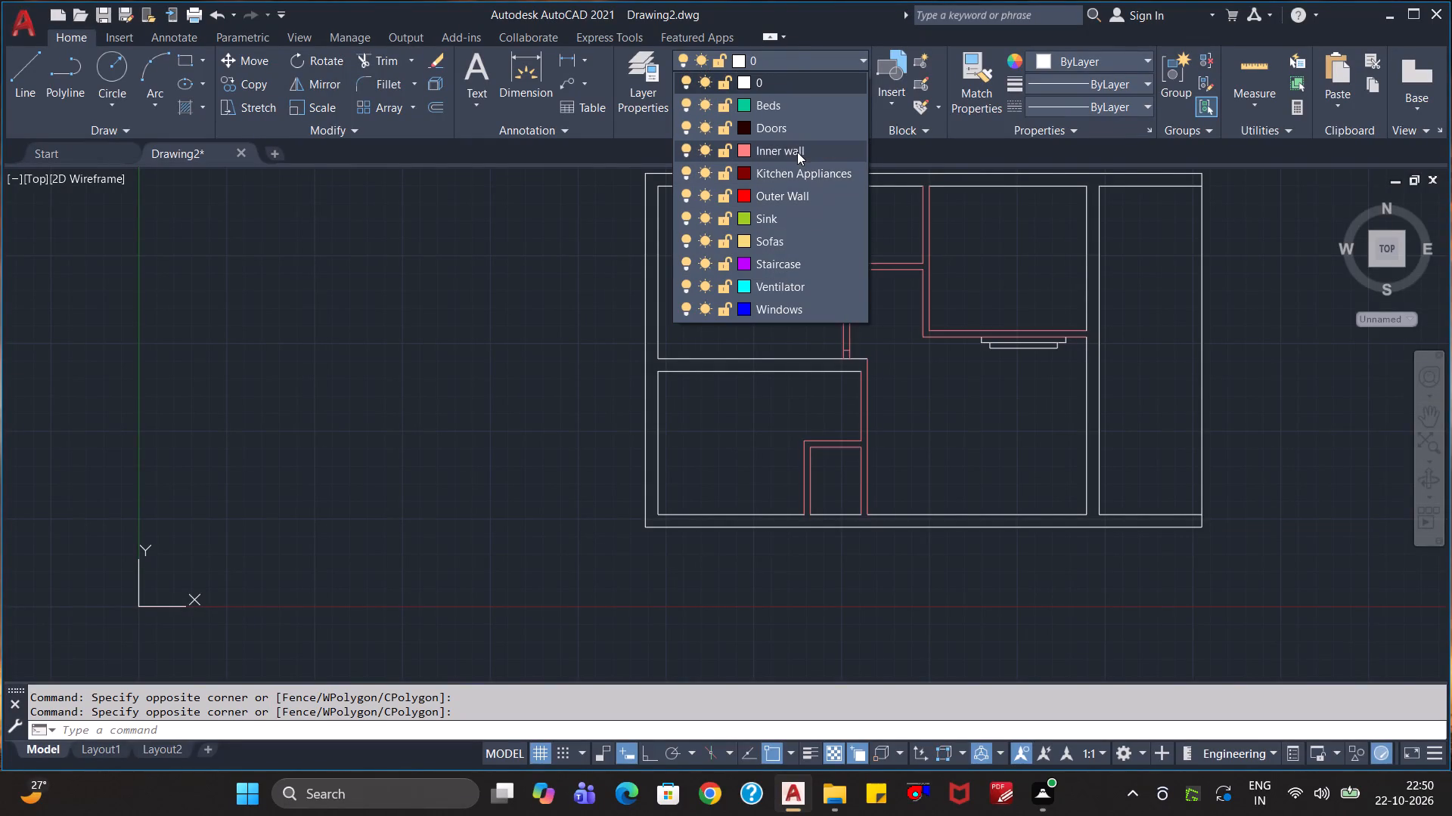
click(797, 151)
key(Escape)
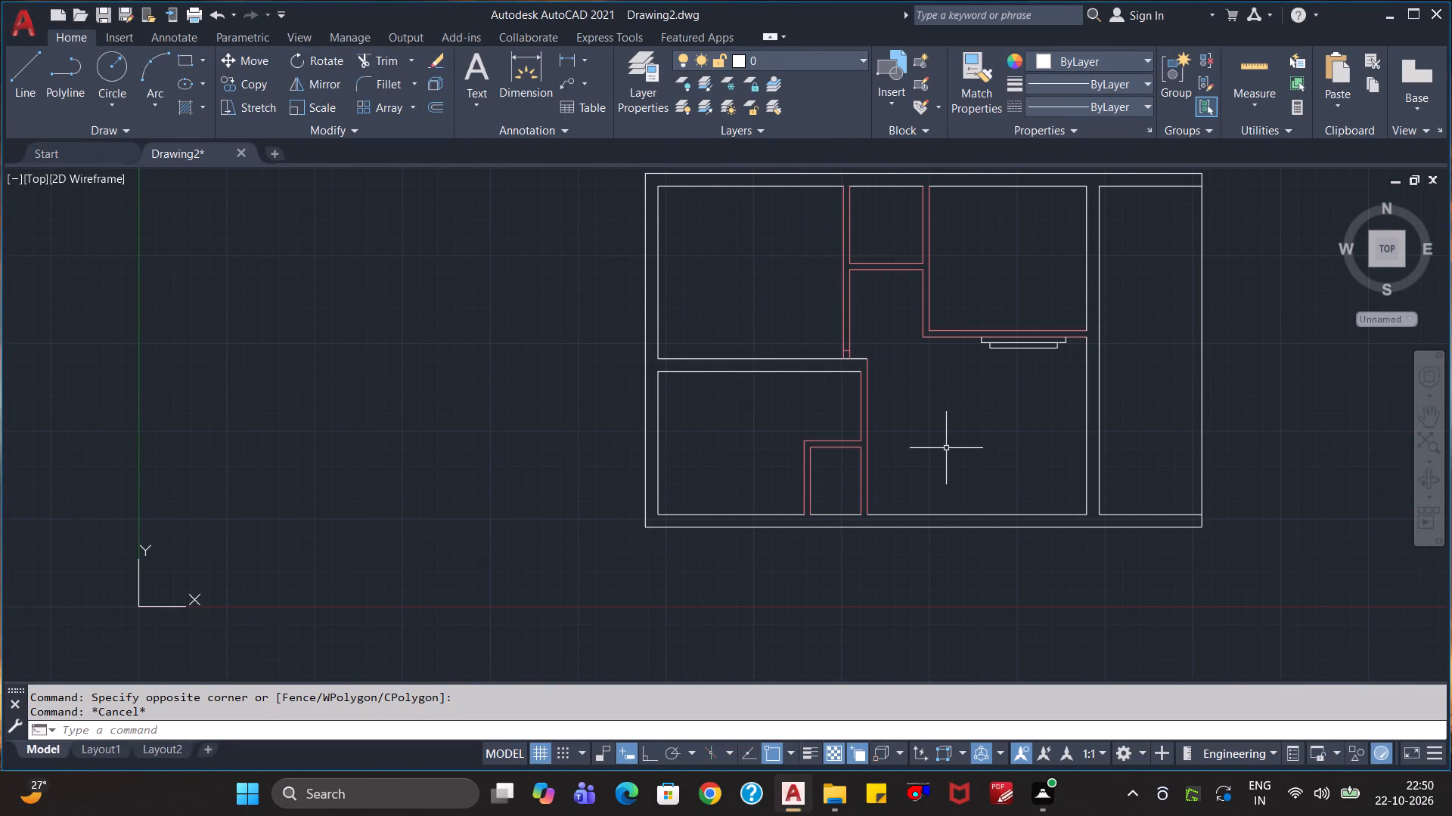
Assign the outer rectangle, its inner face lines, and the thick horizontal and vertical walls inside the plan to the Outer Wall layer.
scroll(937, 431, up, 1)
click(641, 381)
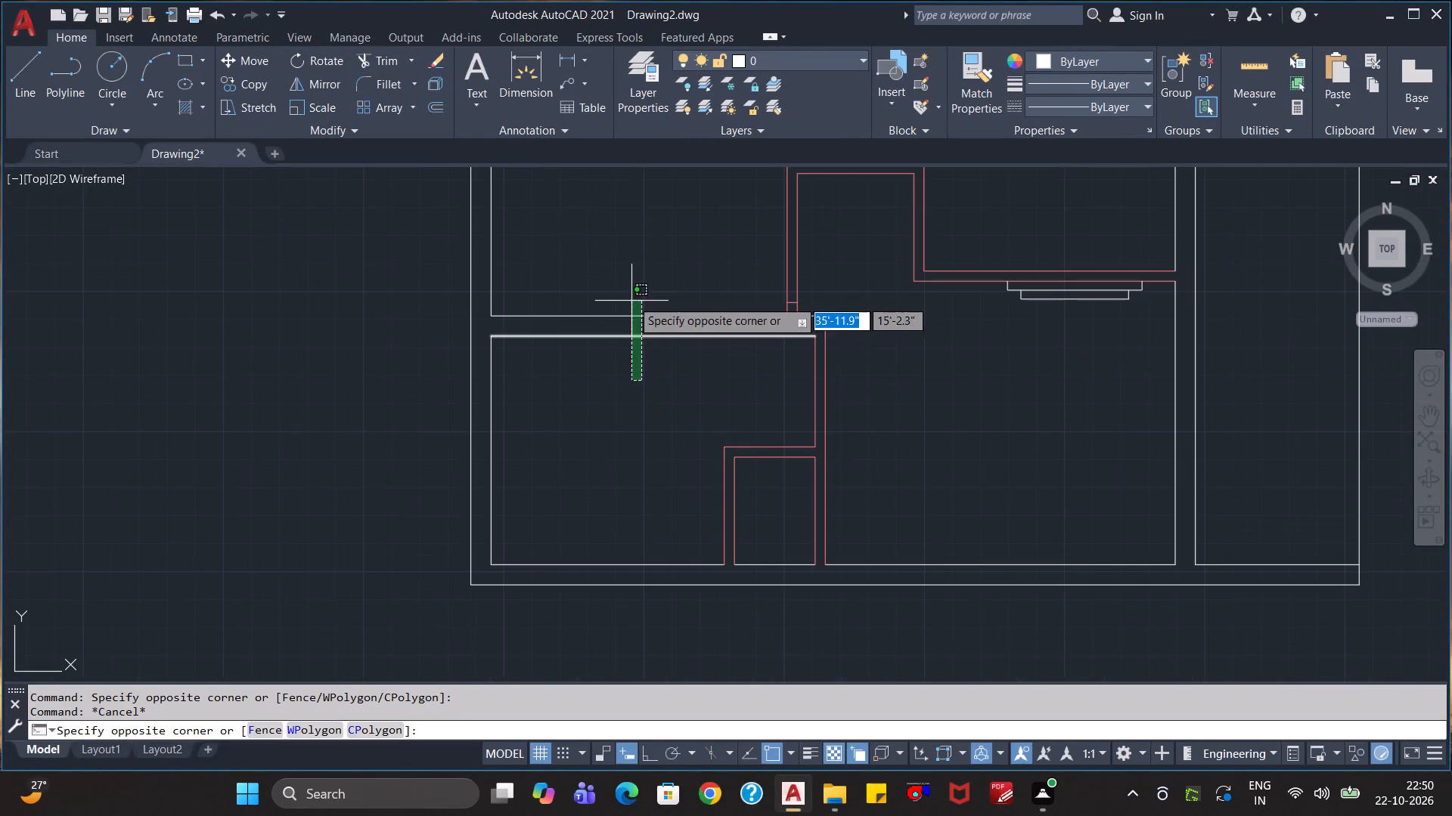
click(419, 251)
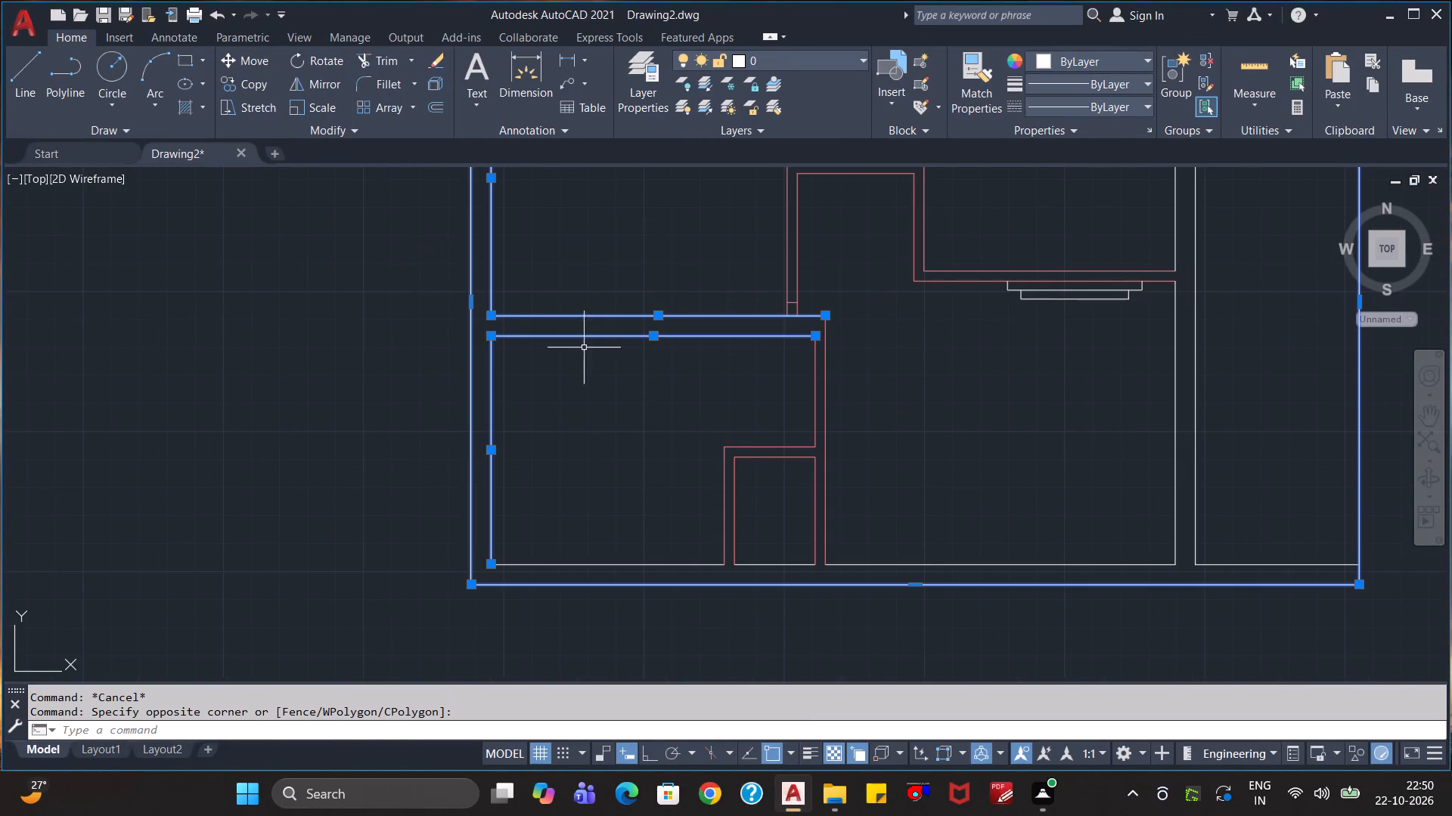
scroll(610, 372, down, 1)
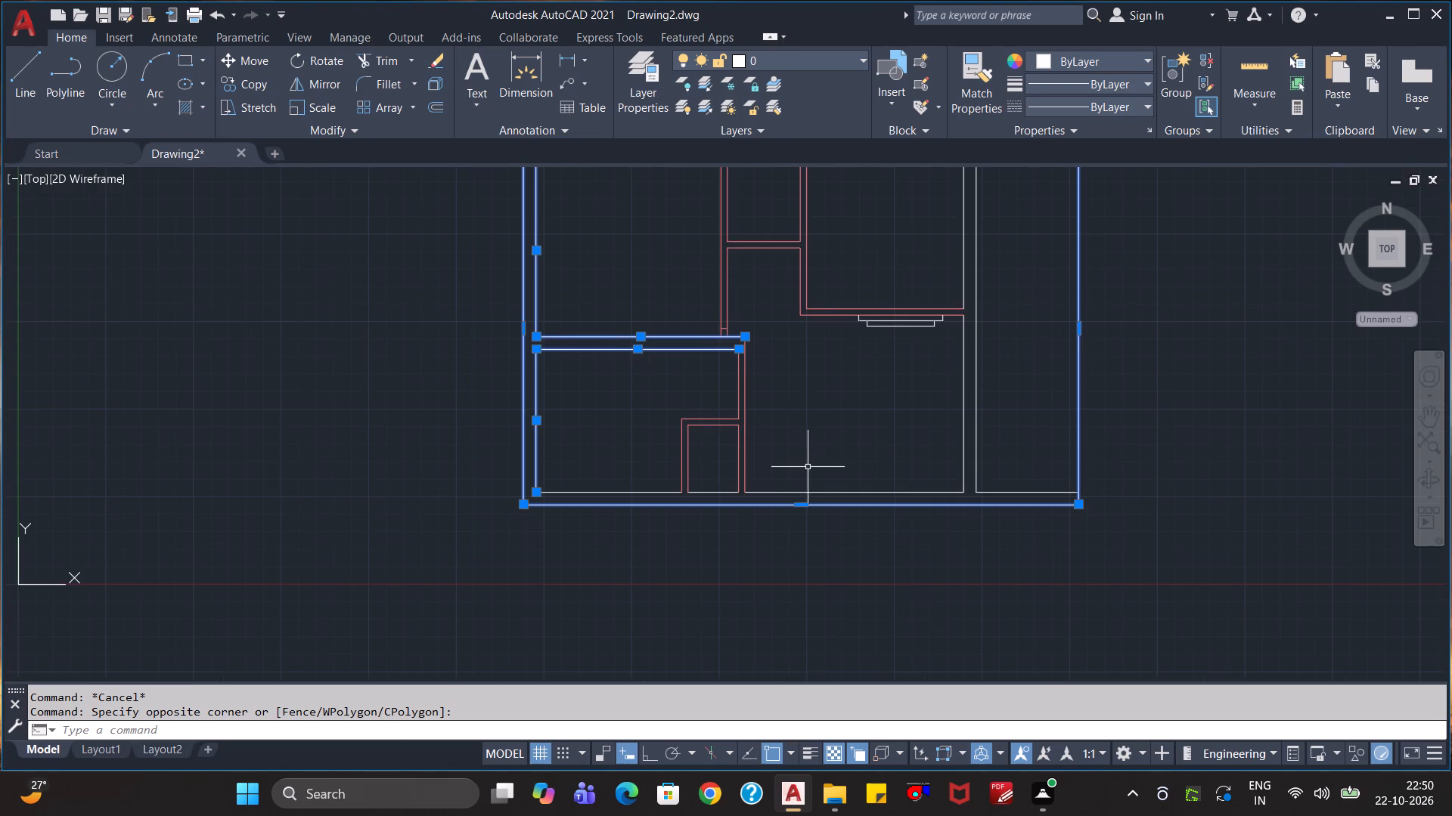
click(814, 491)
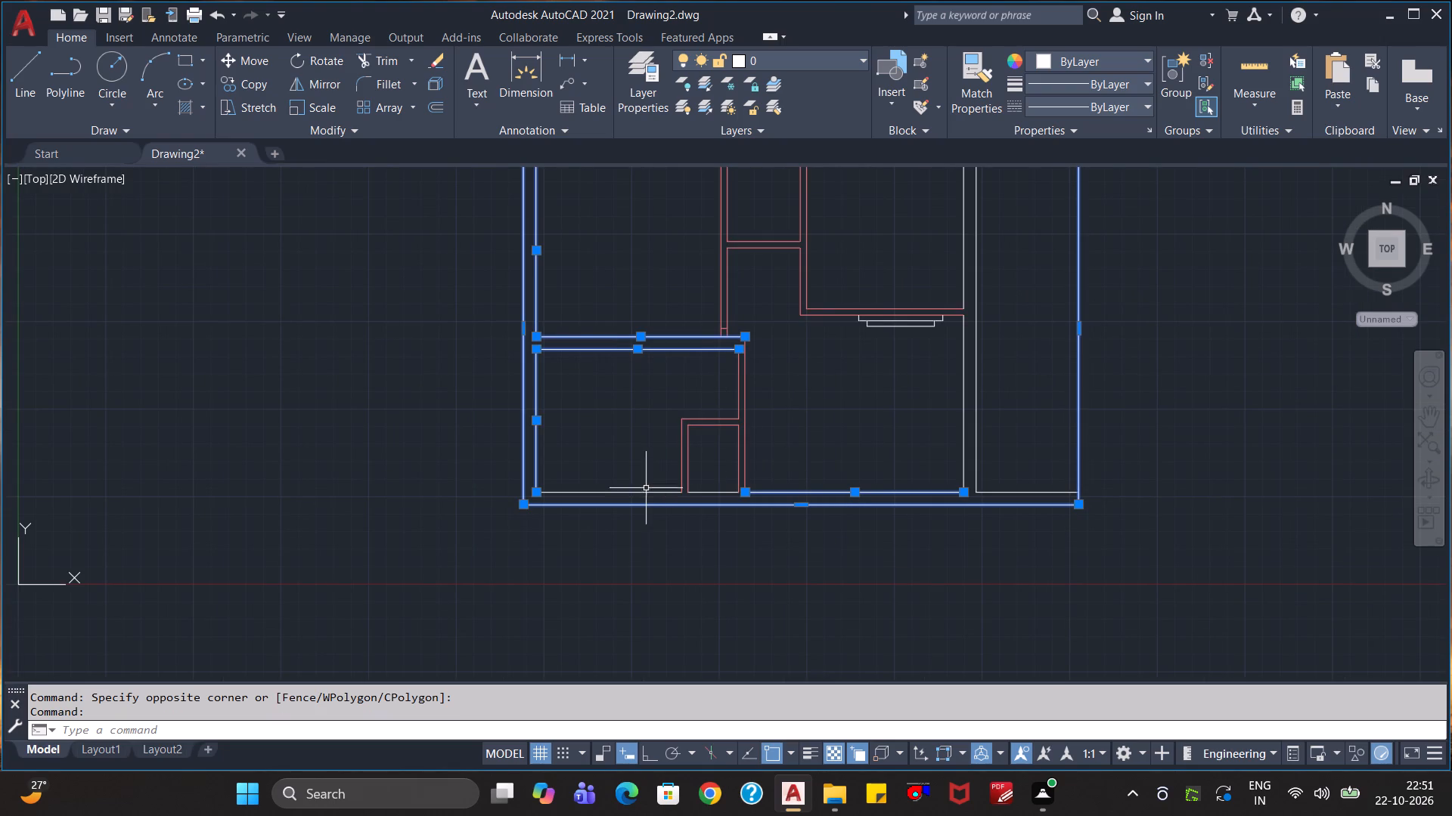
click(640, 495)
click(1005, 436)
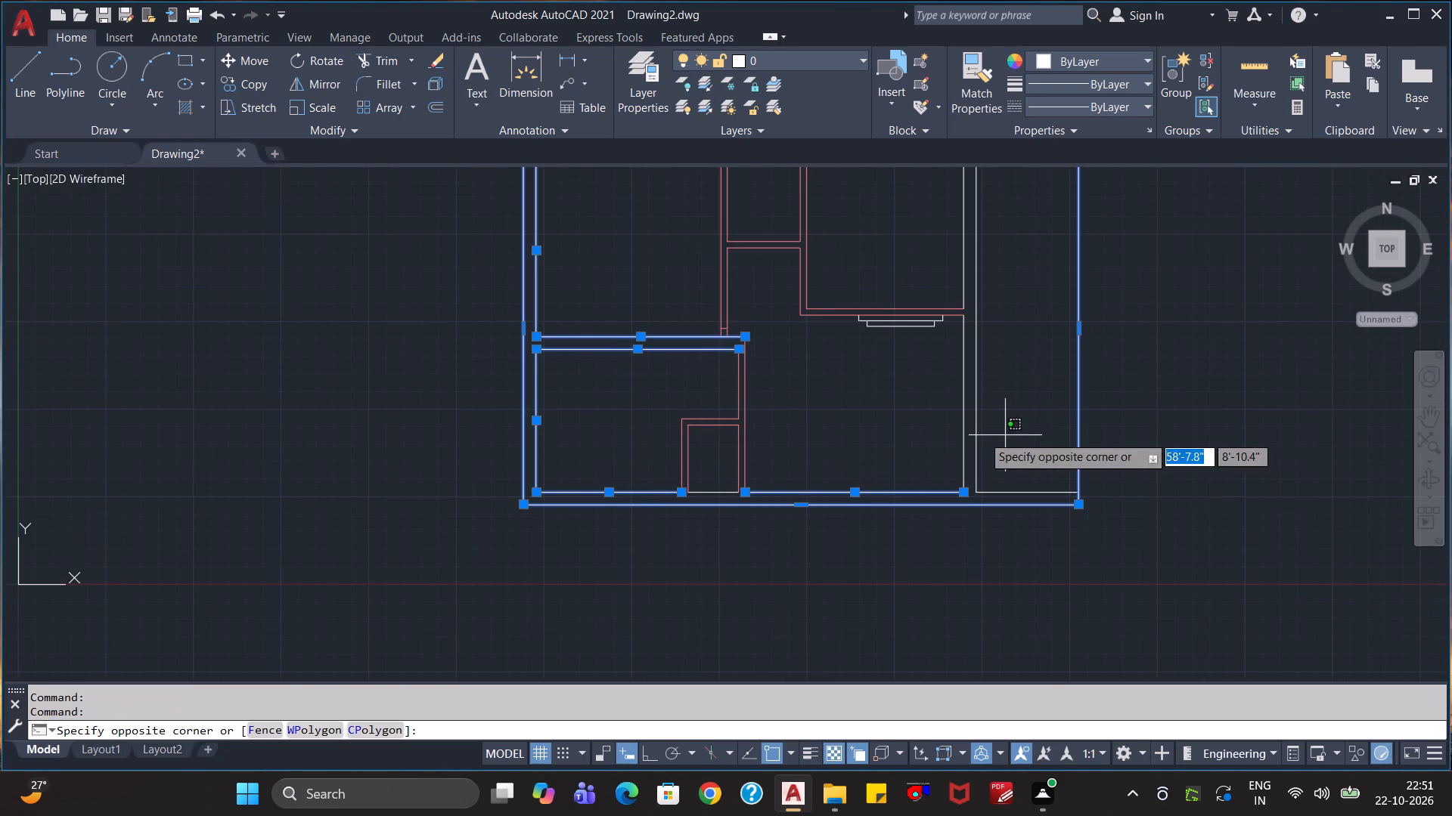
click(923, 447)
click(1017, 497)
click(1017, 479)
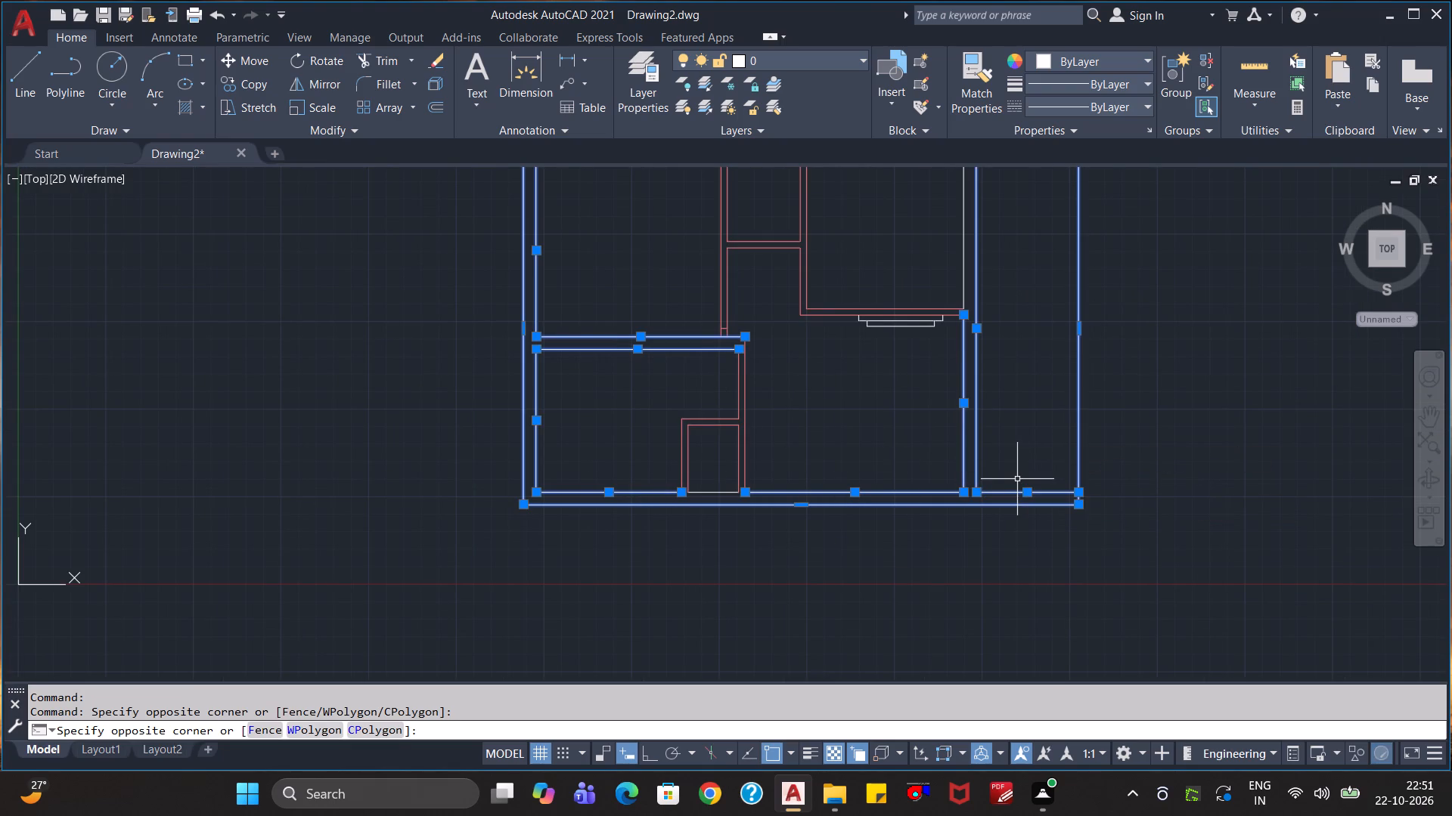
scroll(1004, 403, down, 1)
middle_drag(1016, 347, 1028, 453)
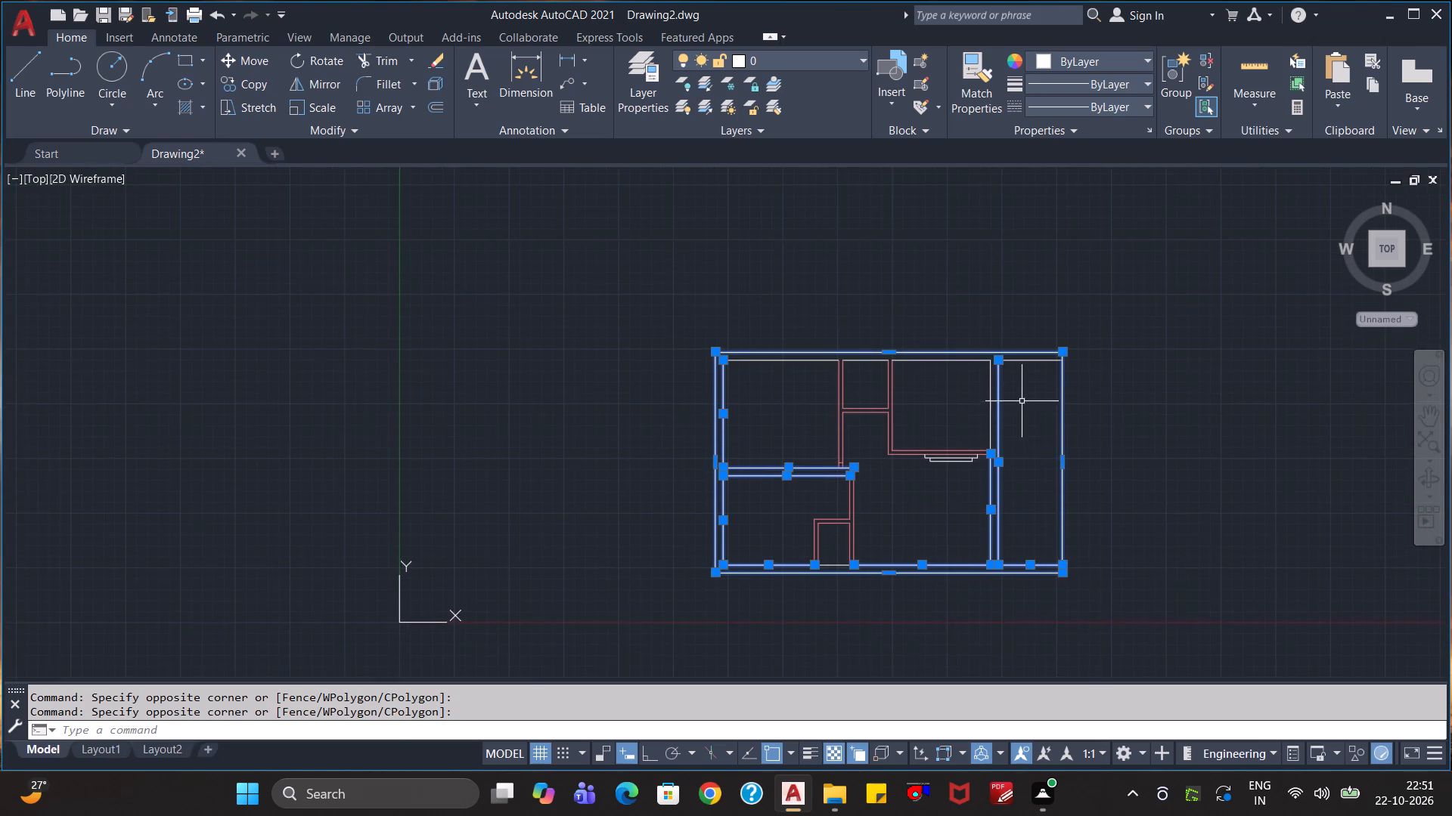
scroll(1022, 400, up, 1)
click(1016, 337)
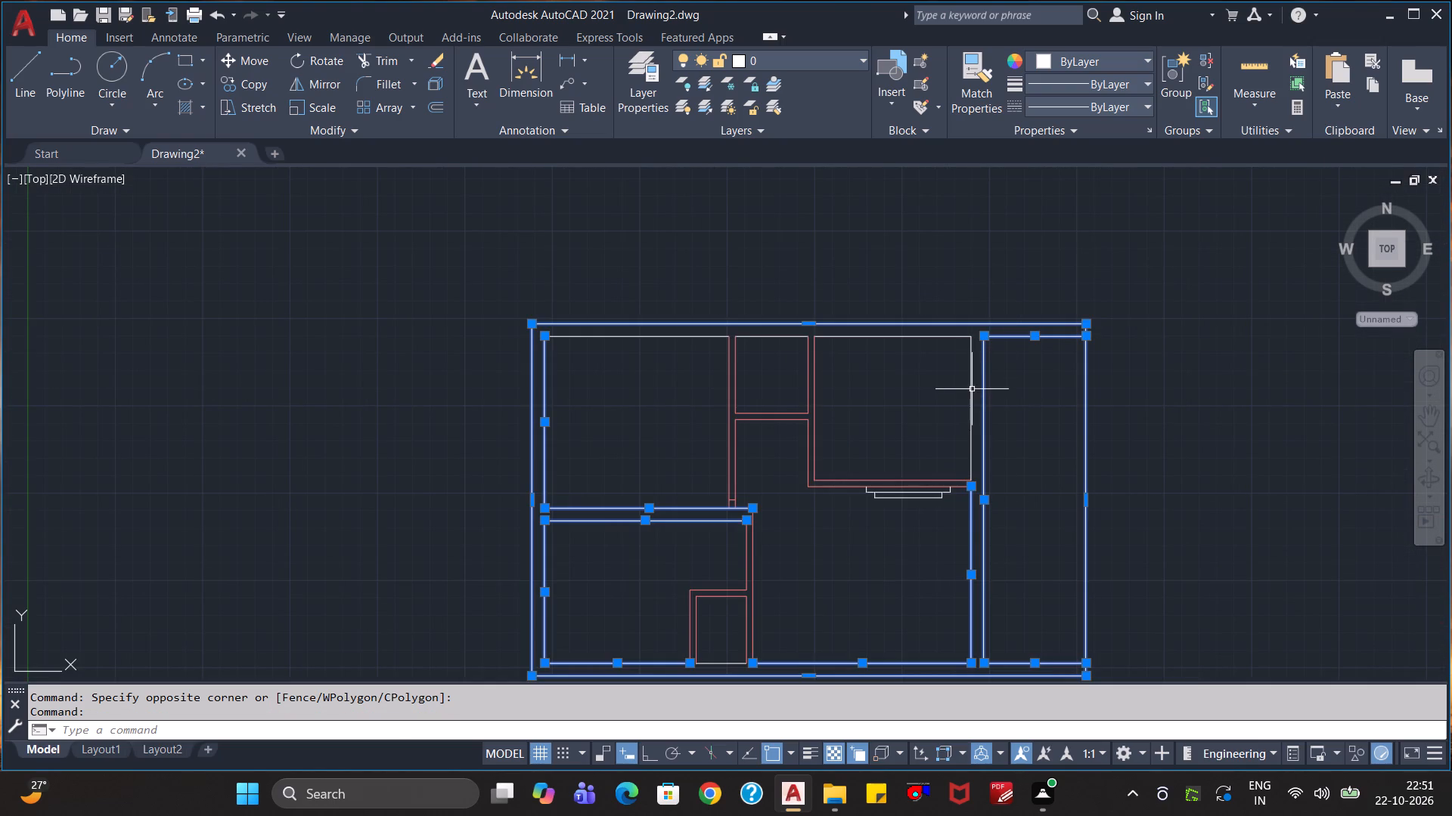
click(969, 387)
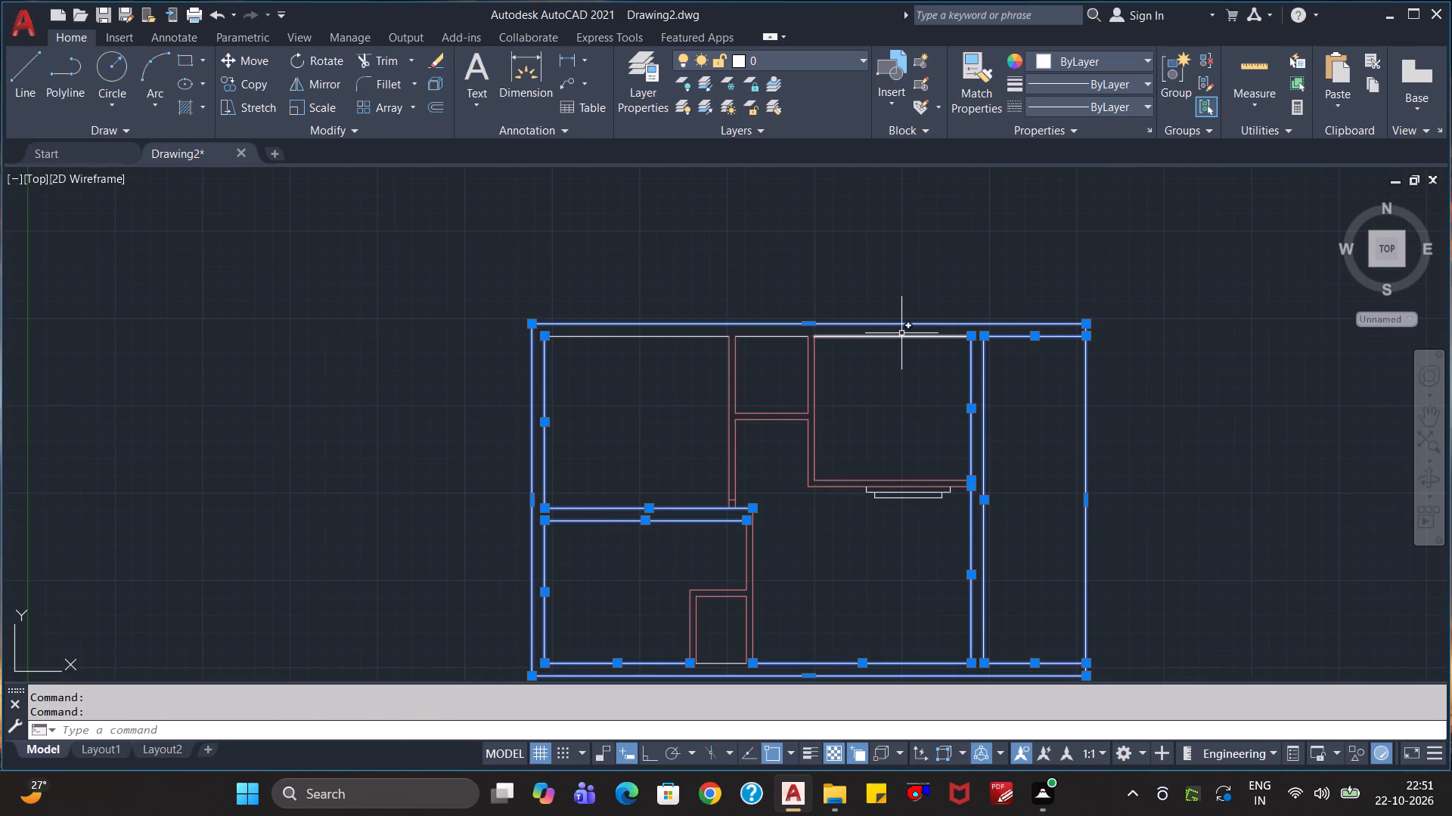
click(896, 336)
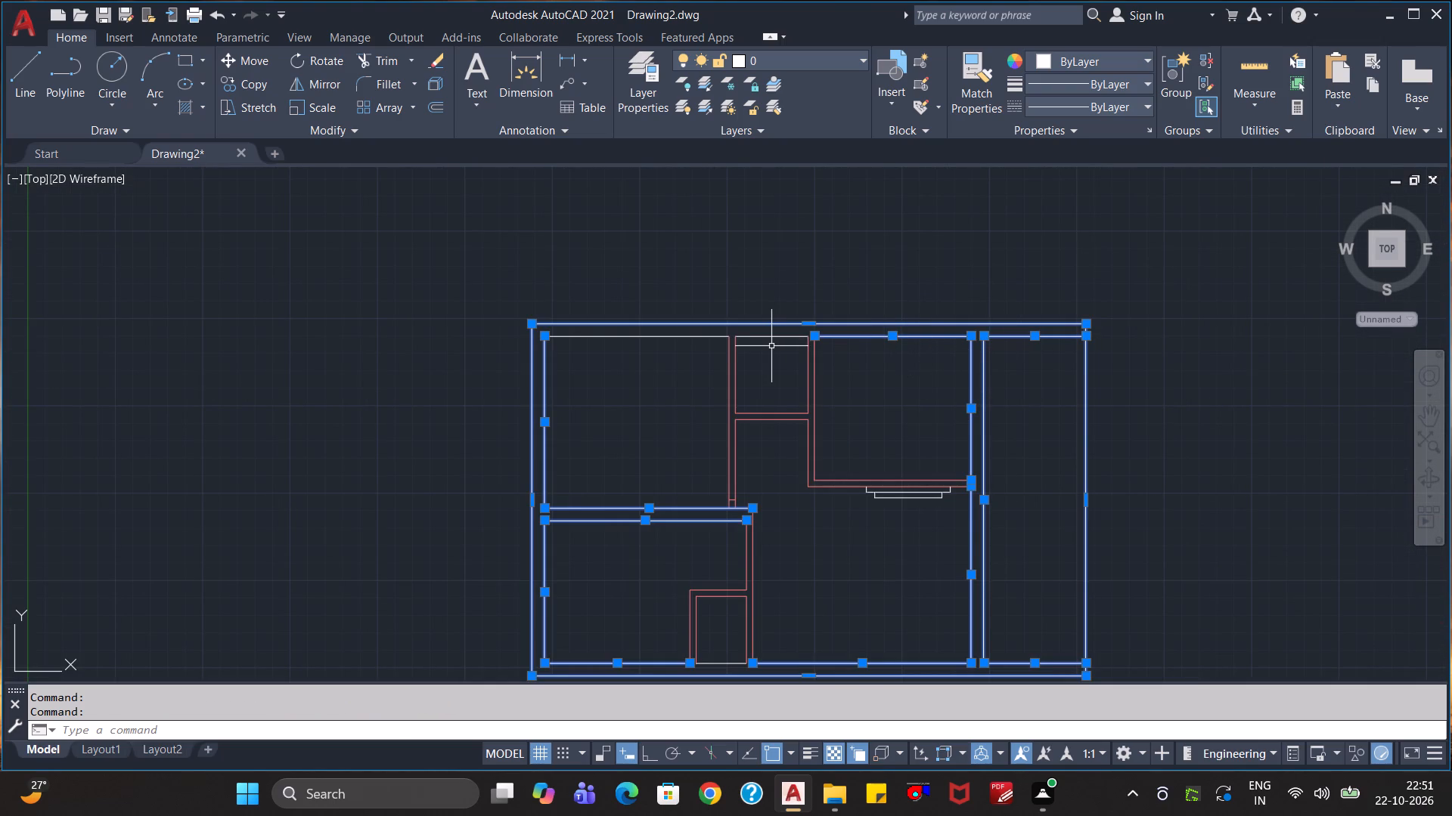
click(773, 335)
click(686, 335)
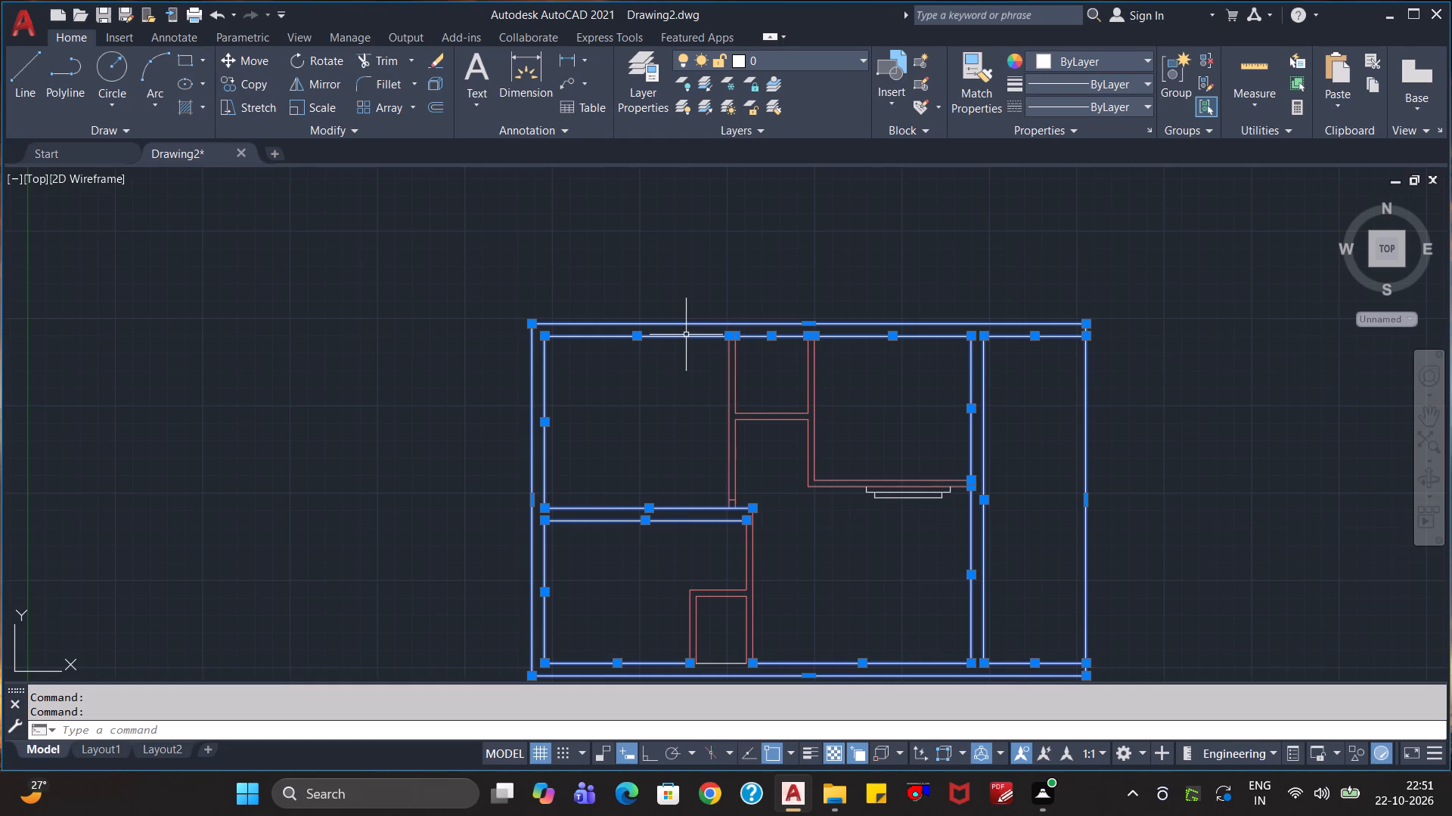
click(768, 62)
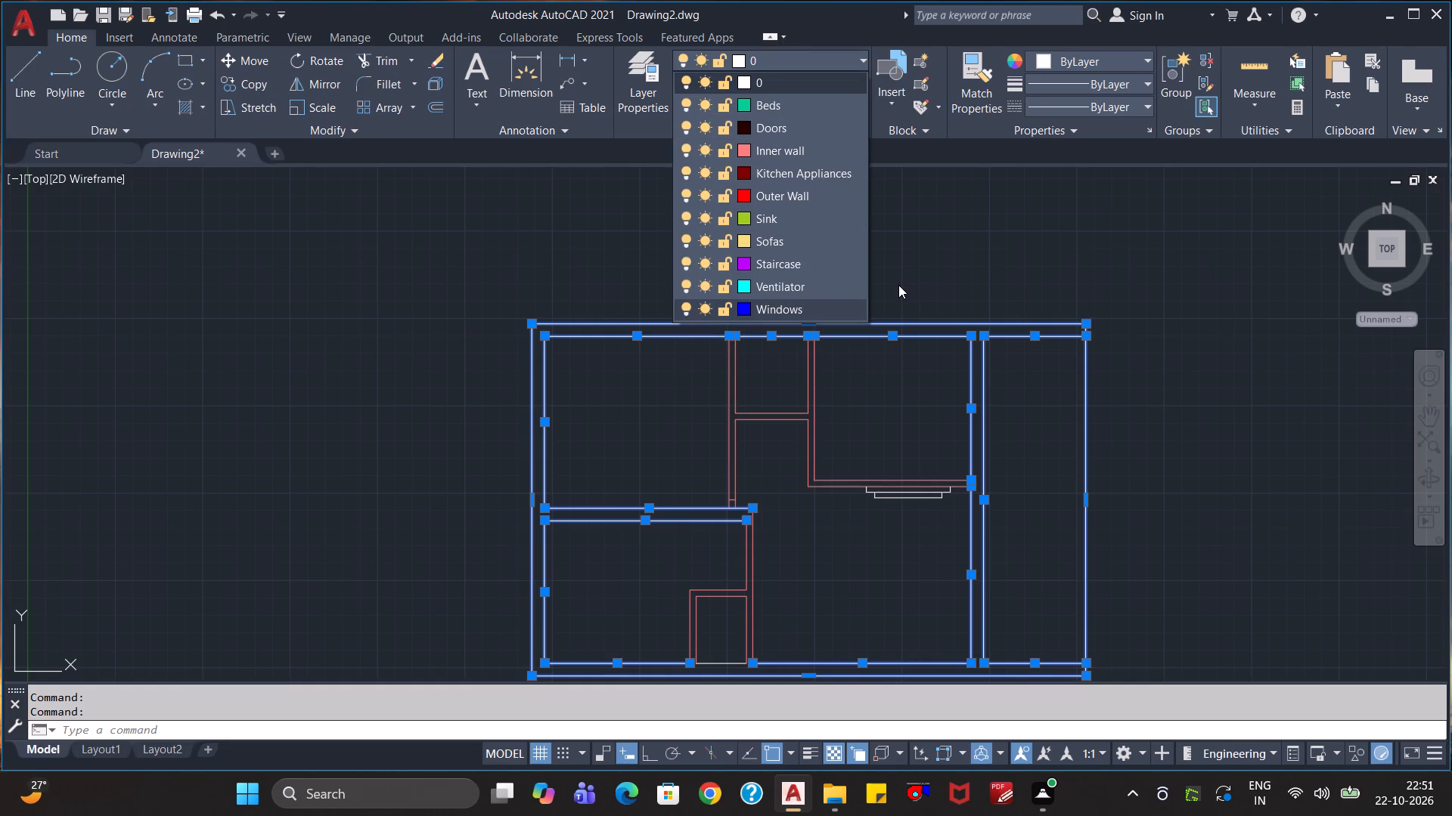
click(801, 190)
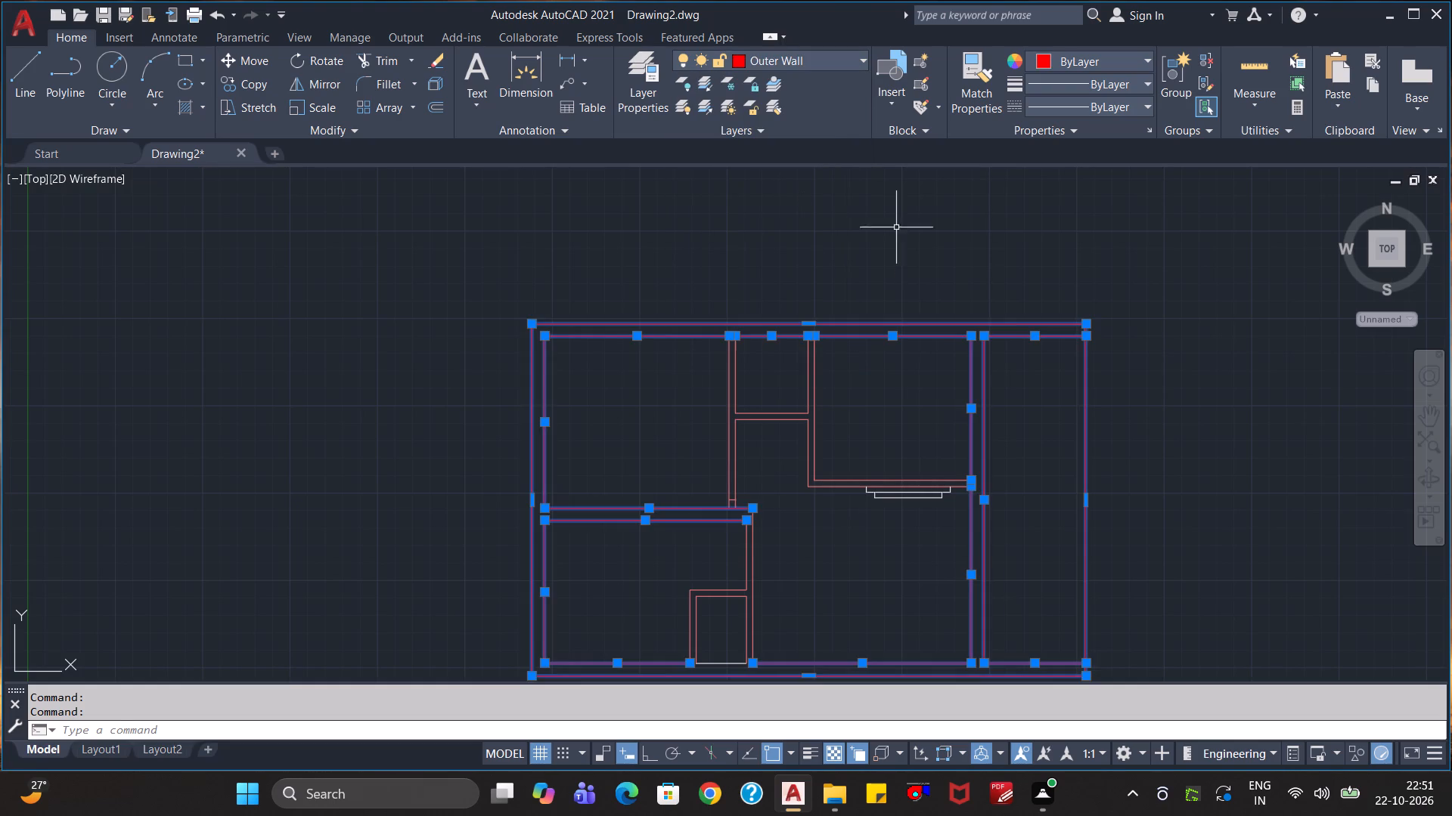
key(Escape)
key(Escape)
key(Escape)
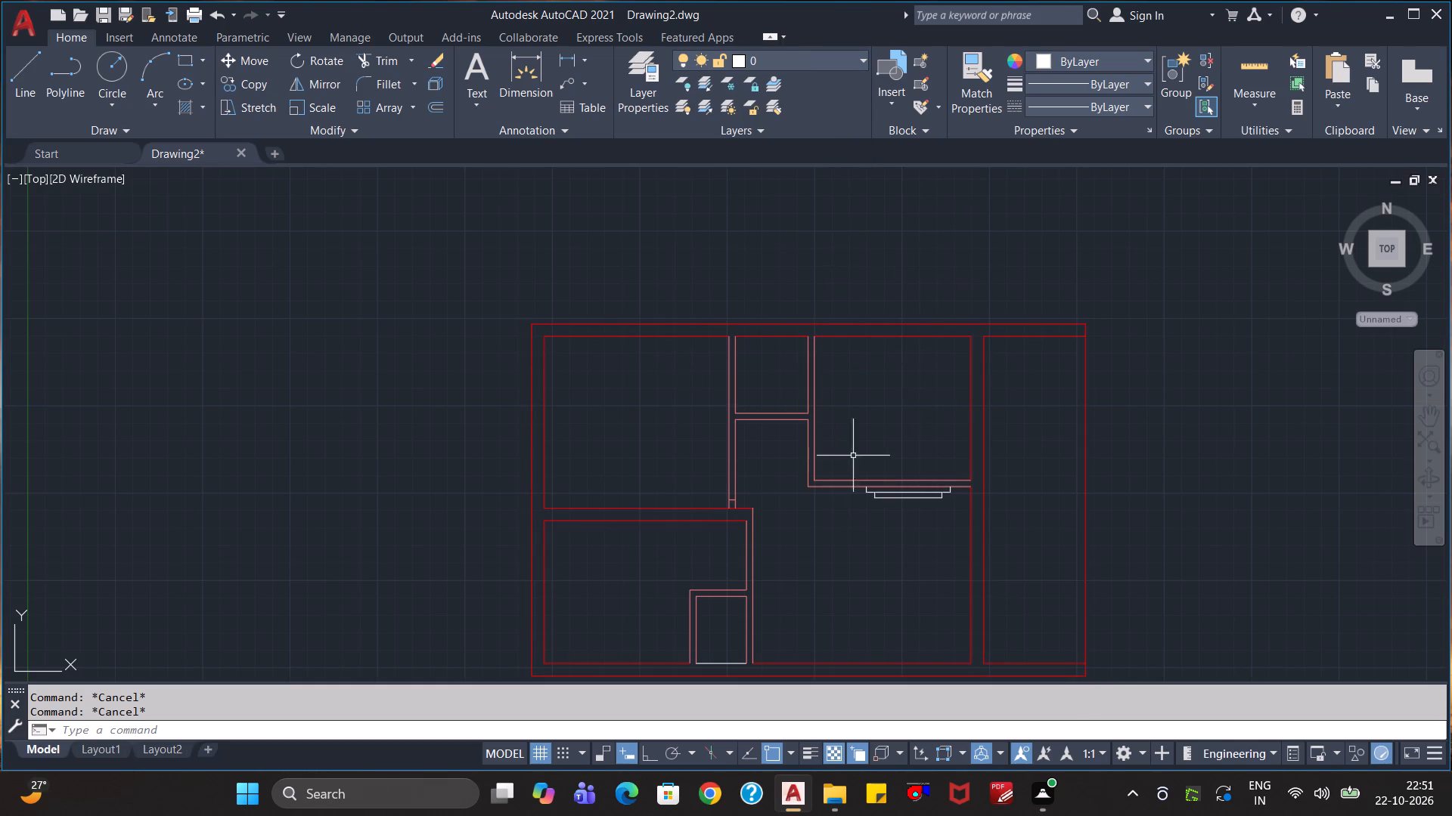
Assign the remaining short wall line along the base of the small lower room to the Outer Wall layer.
middle_drag(877, 433, 851, 330)
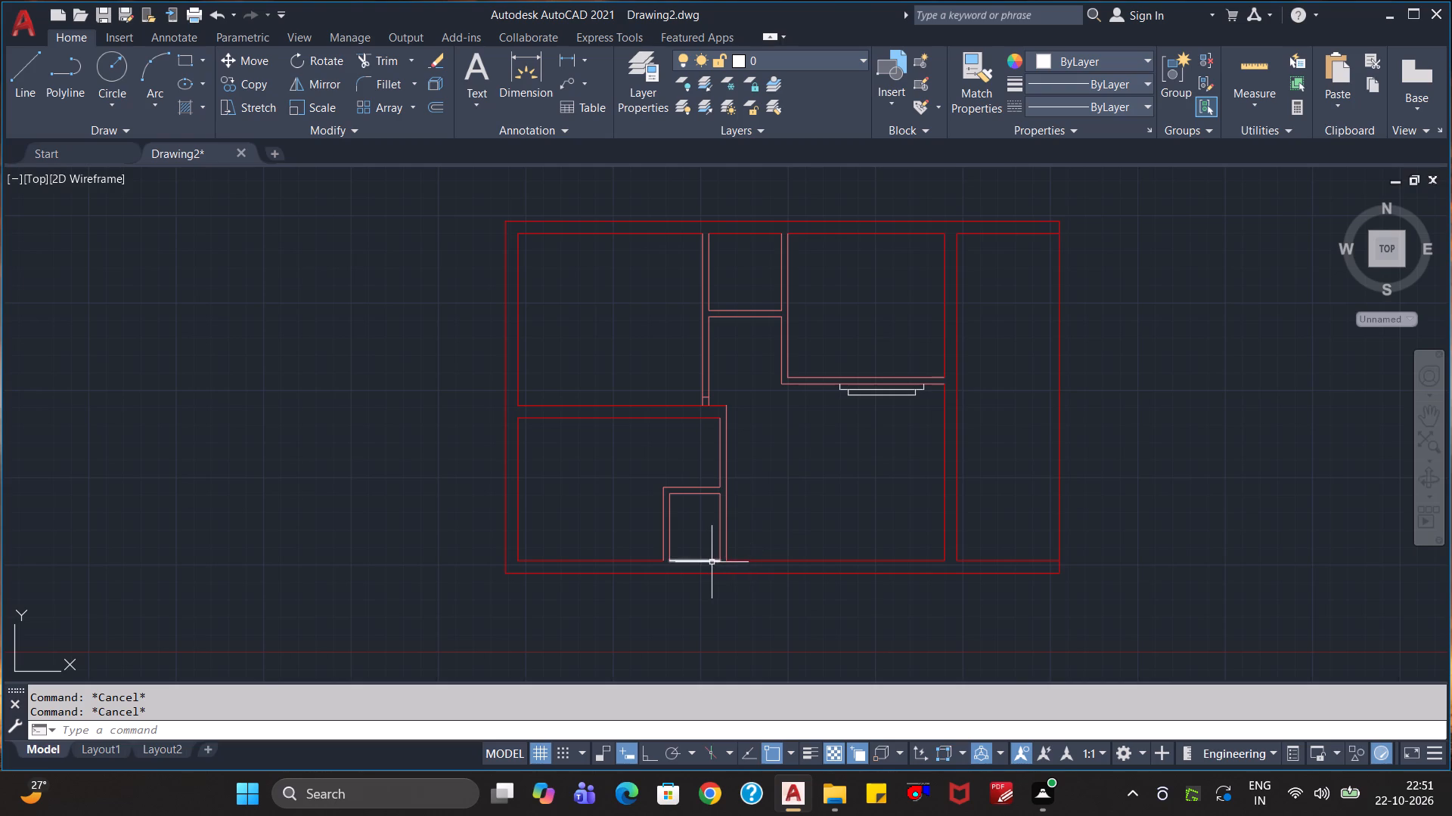
click(712, 562)
click(776, 57)
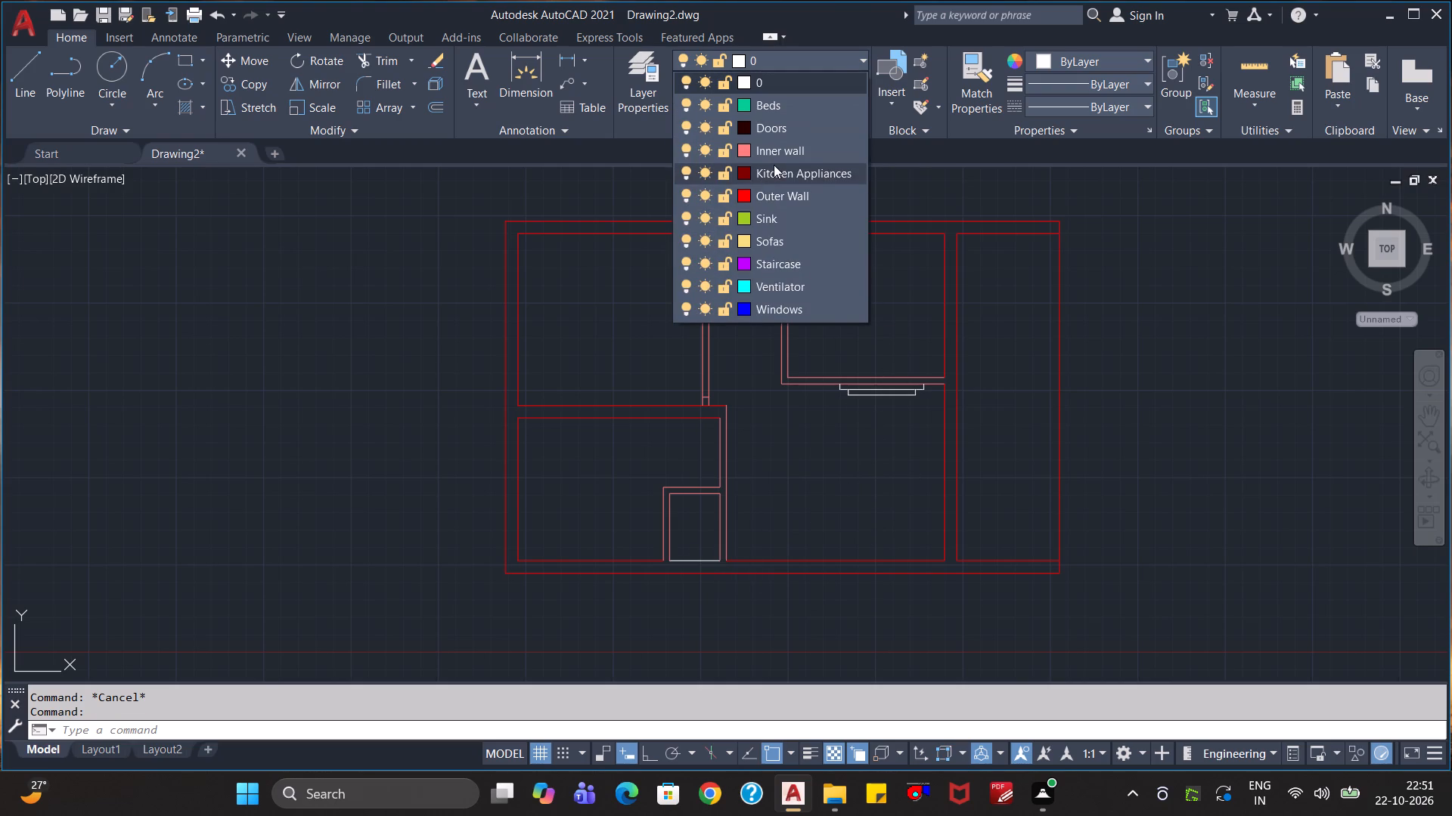
click(782, 196)
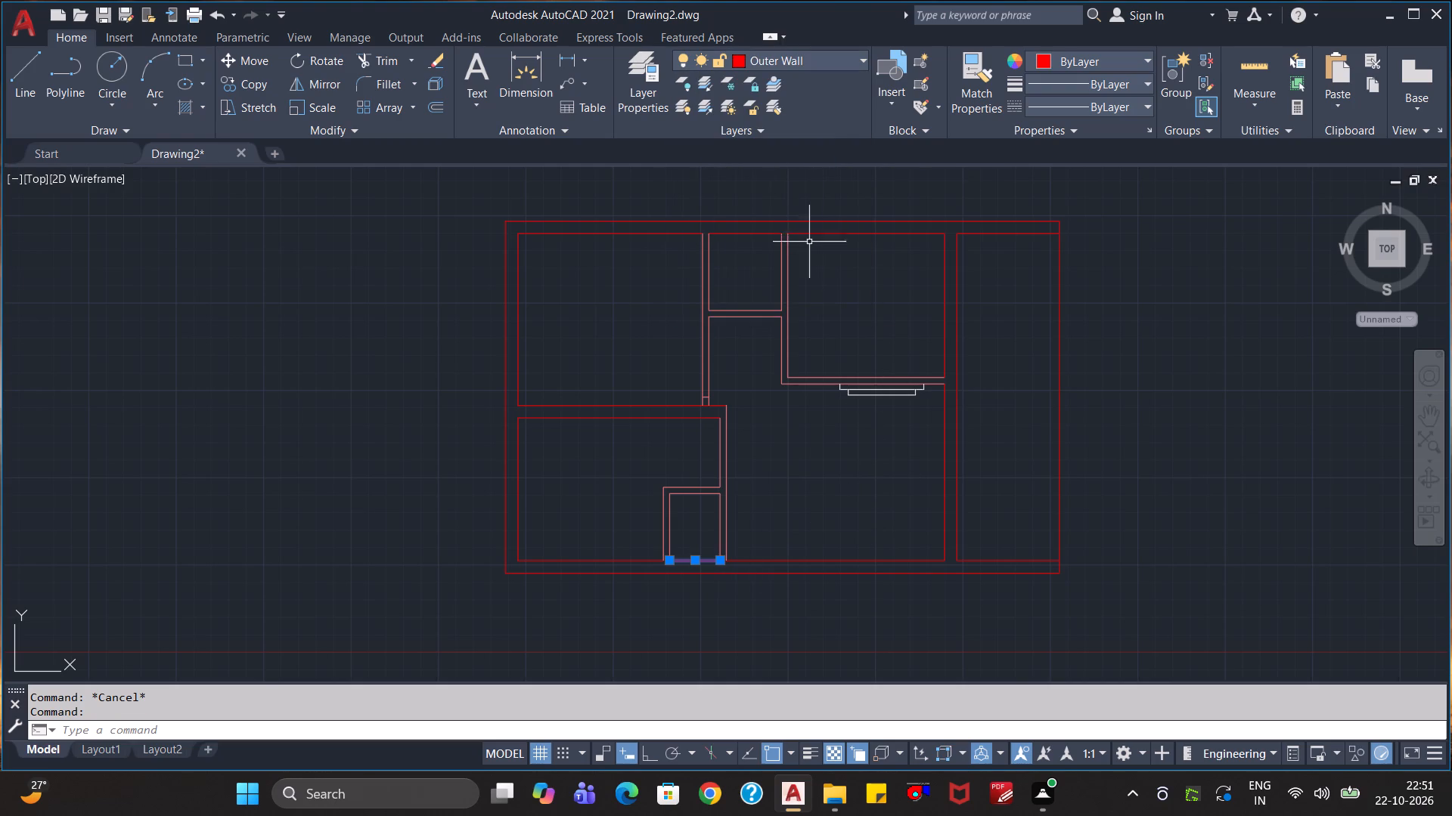
key(Escape)
Set the colour of the entrance step lines, including the upper step's short end line, to light grey 199,200,202.
scroll(805, 474, down, 1)
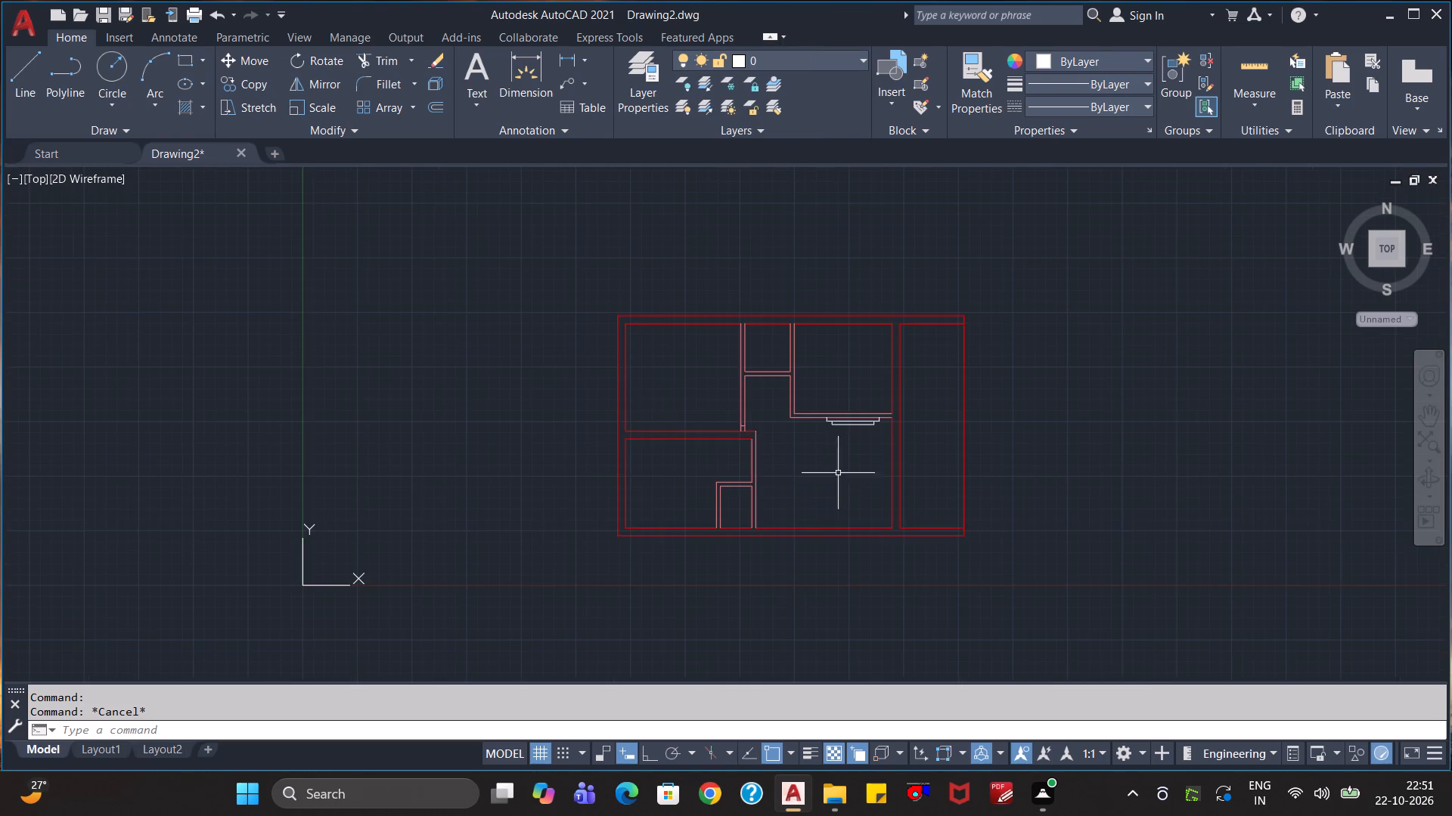
scroll(838, 473, up, 2)
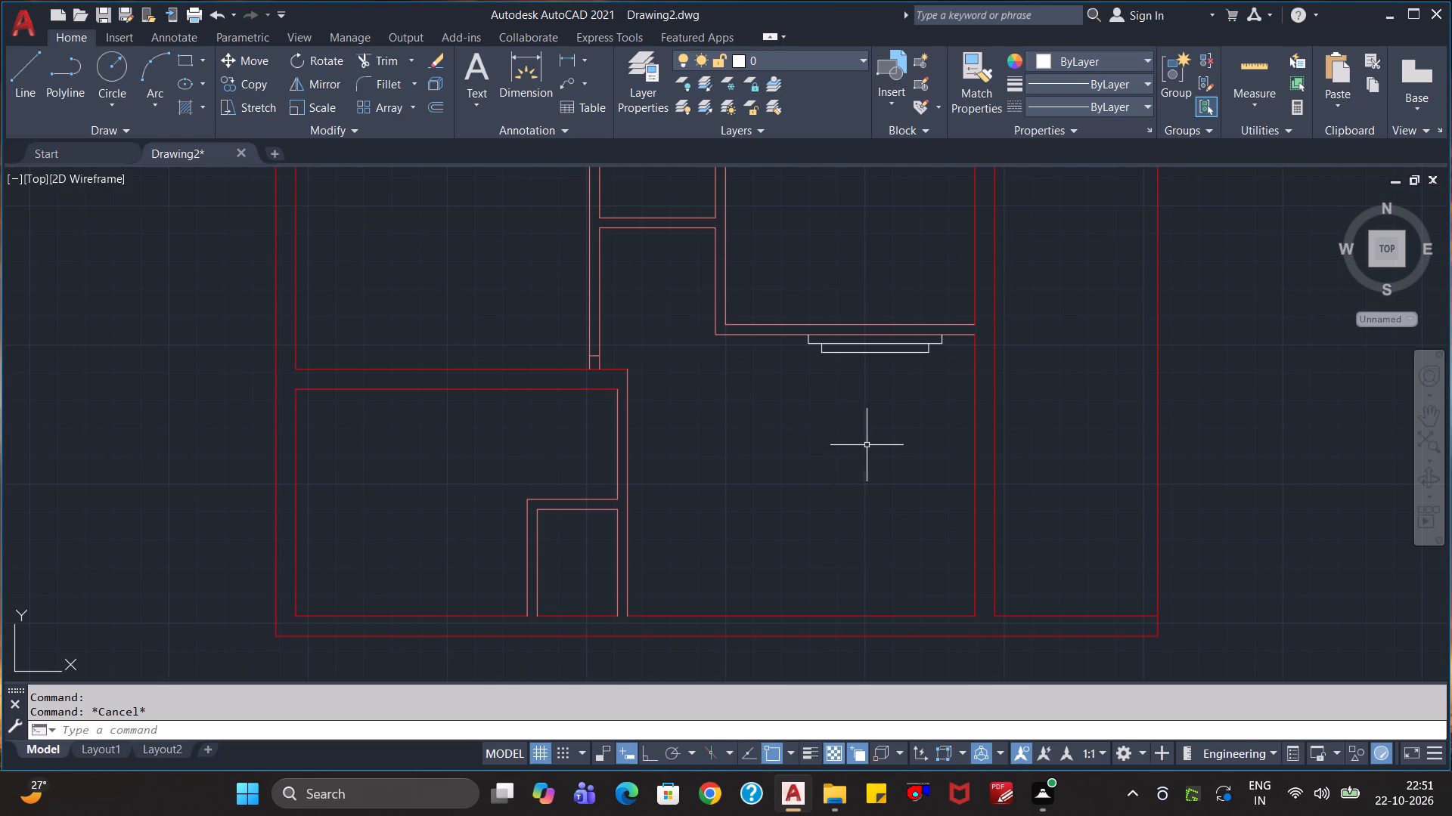
click(950, 376)
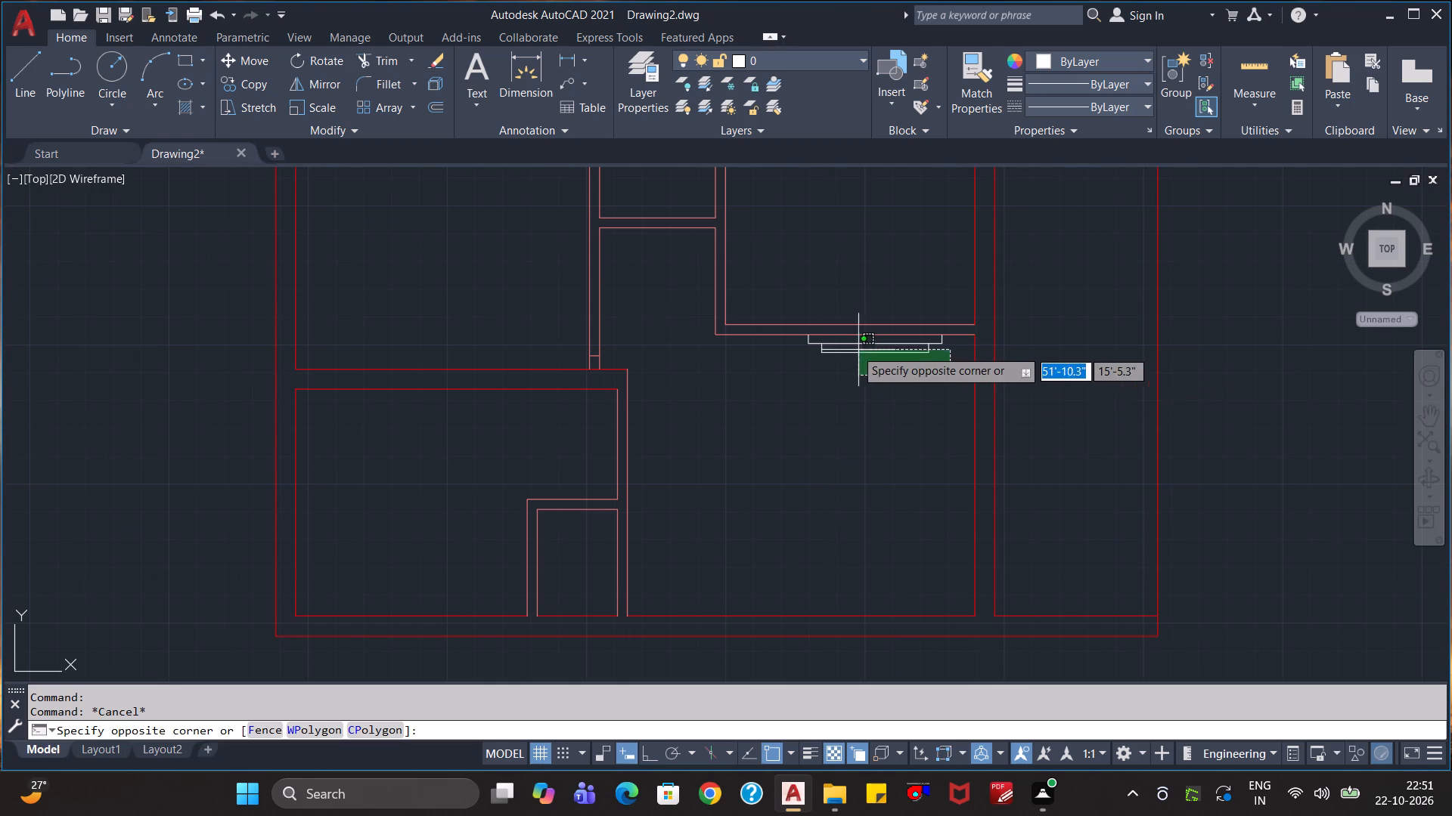
click(810, 343)
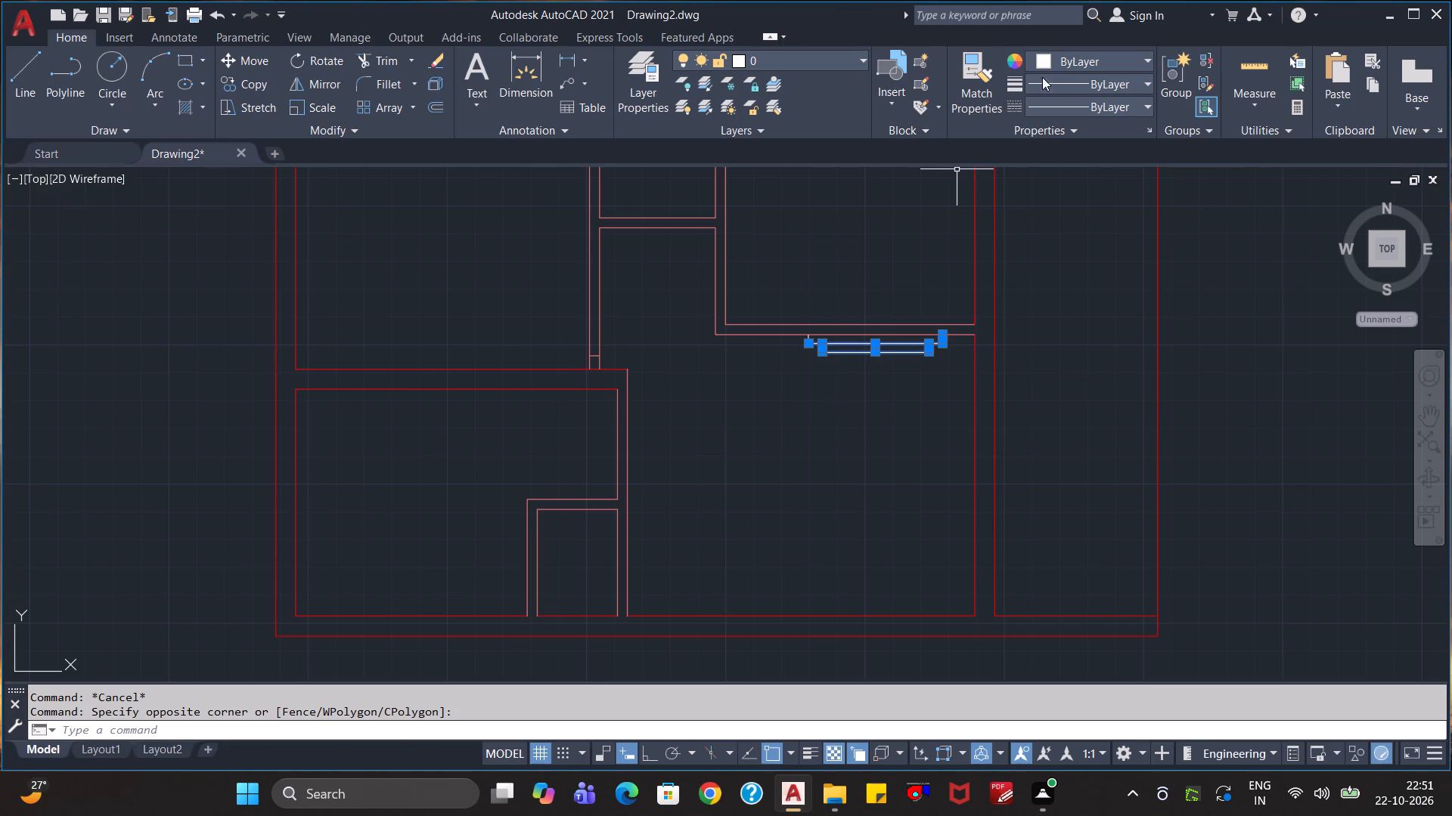
click(1012, 59)
click(1047, 65)
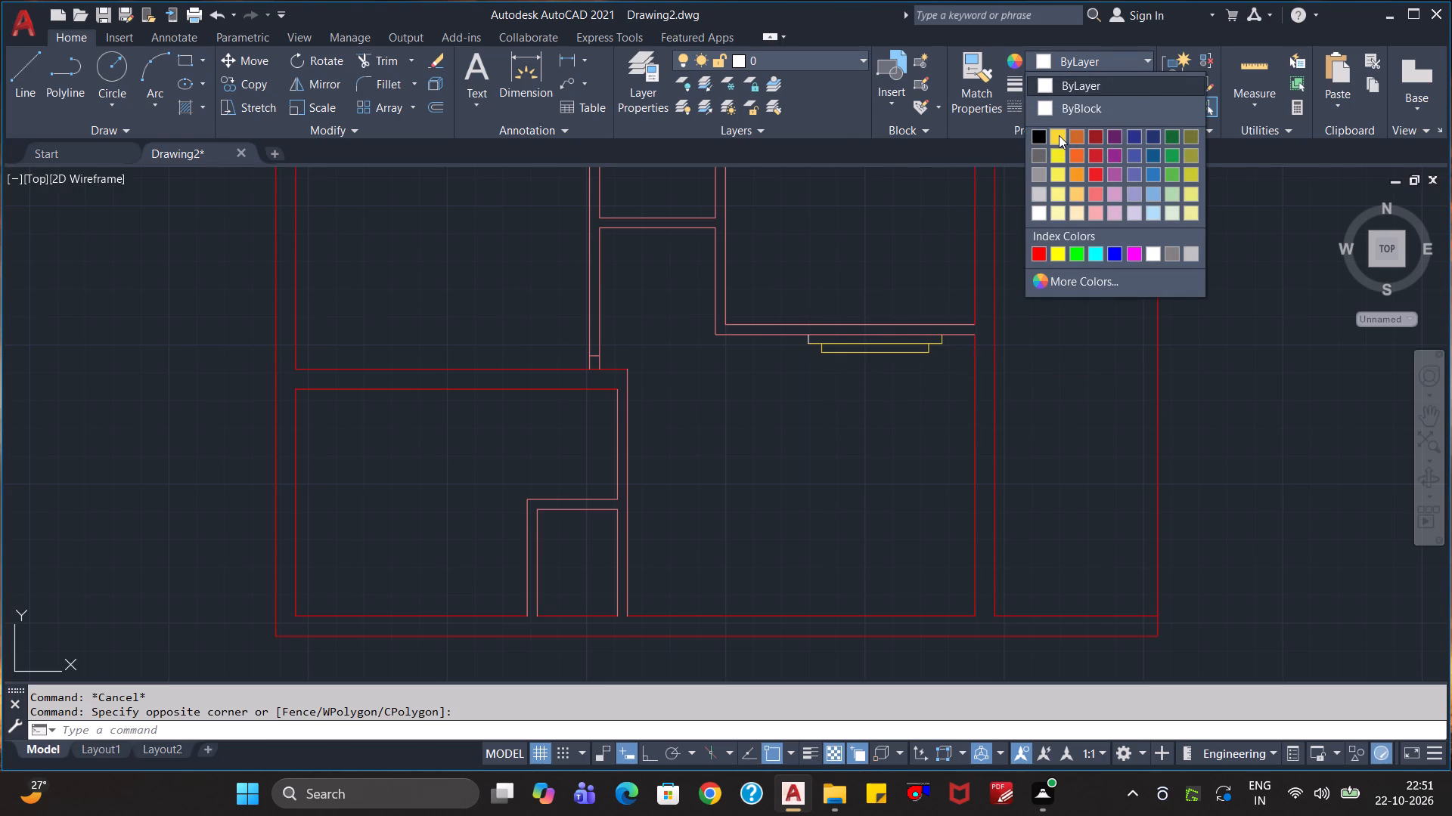
click(1039, 189)
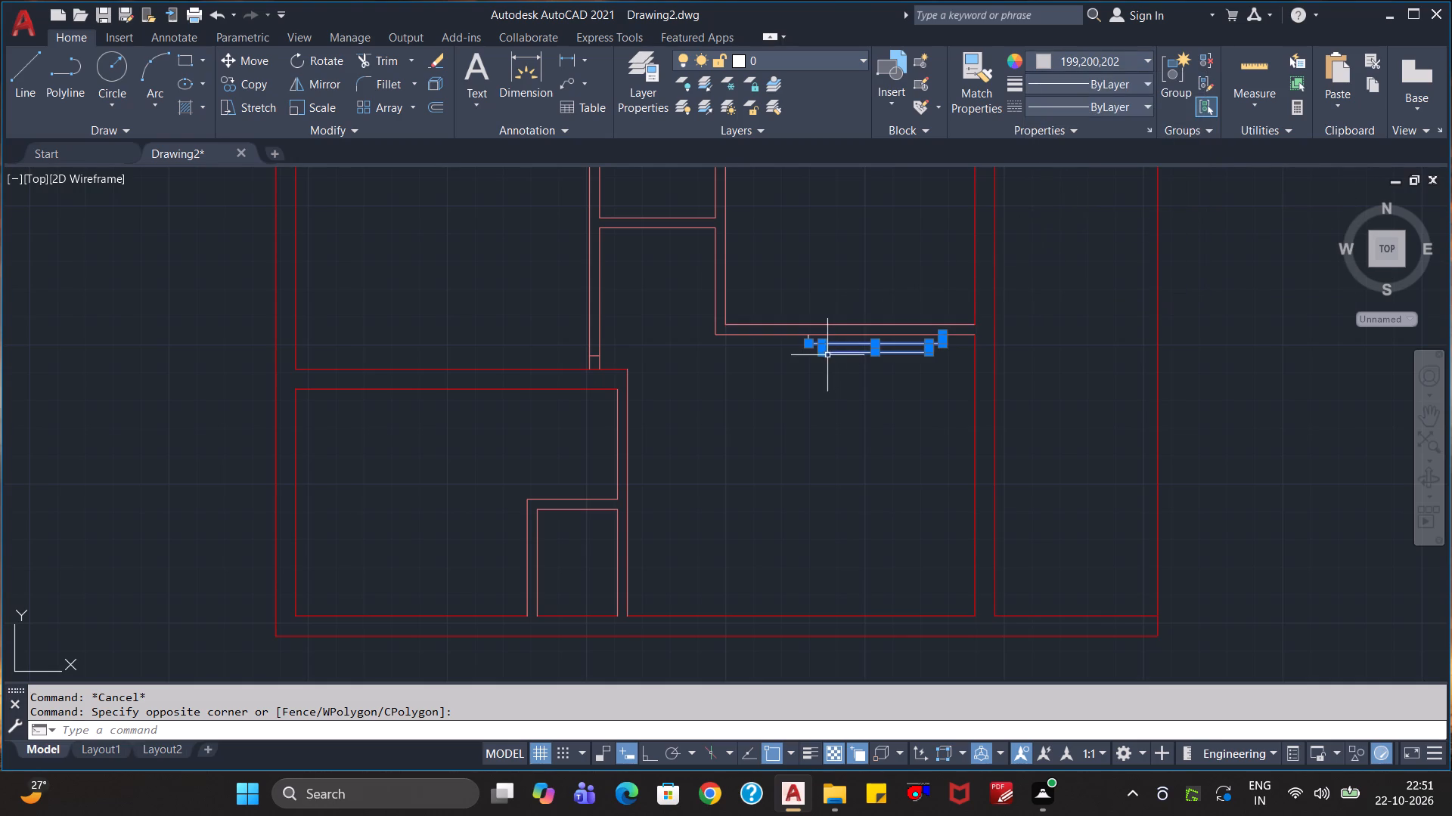
scroll(827, 355, up, 4)
click(697, 257)
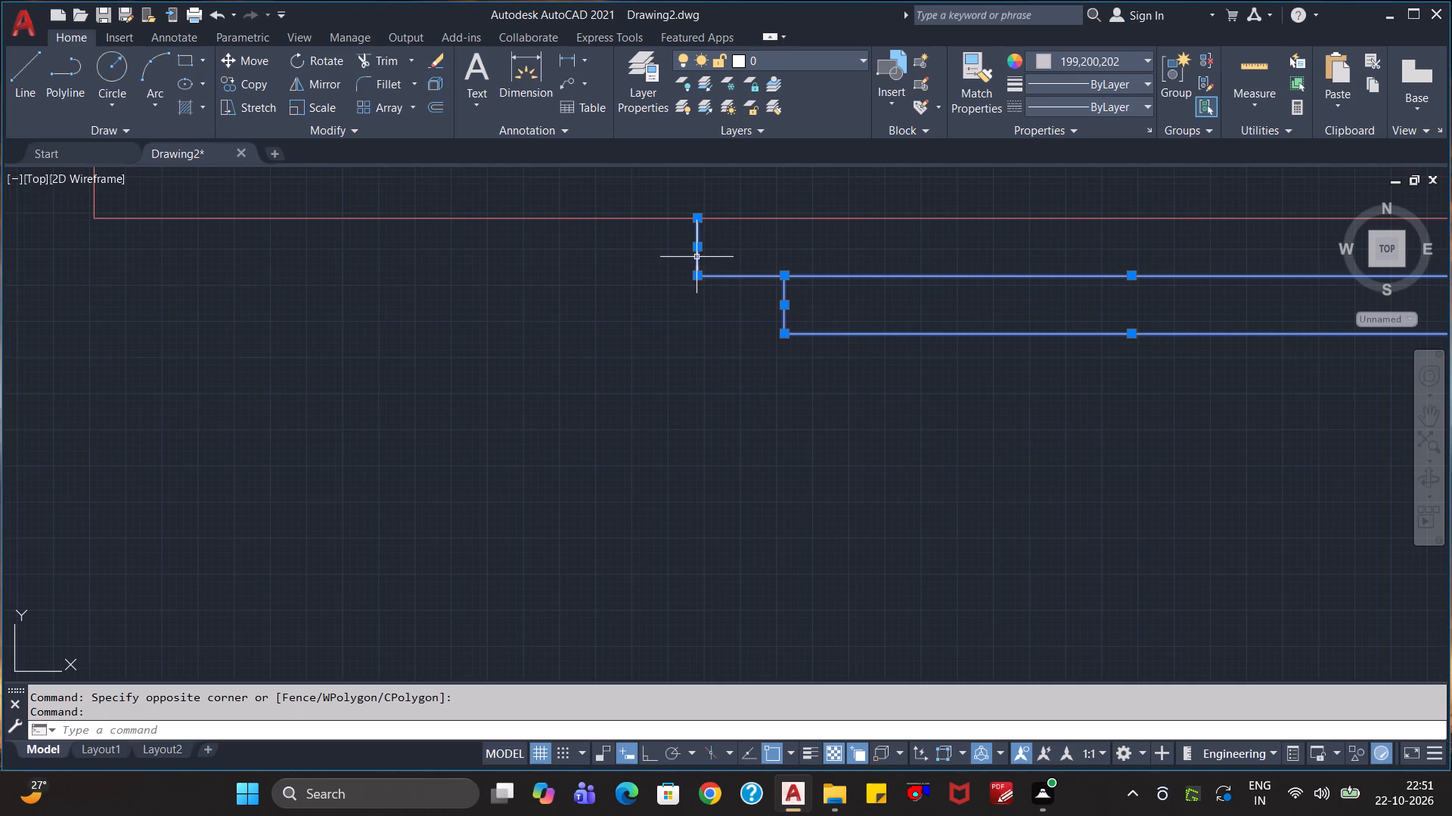
click(1112, 71)
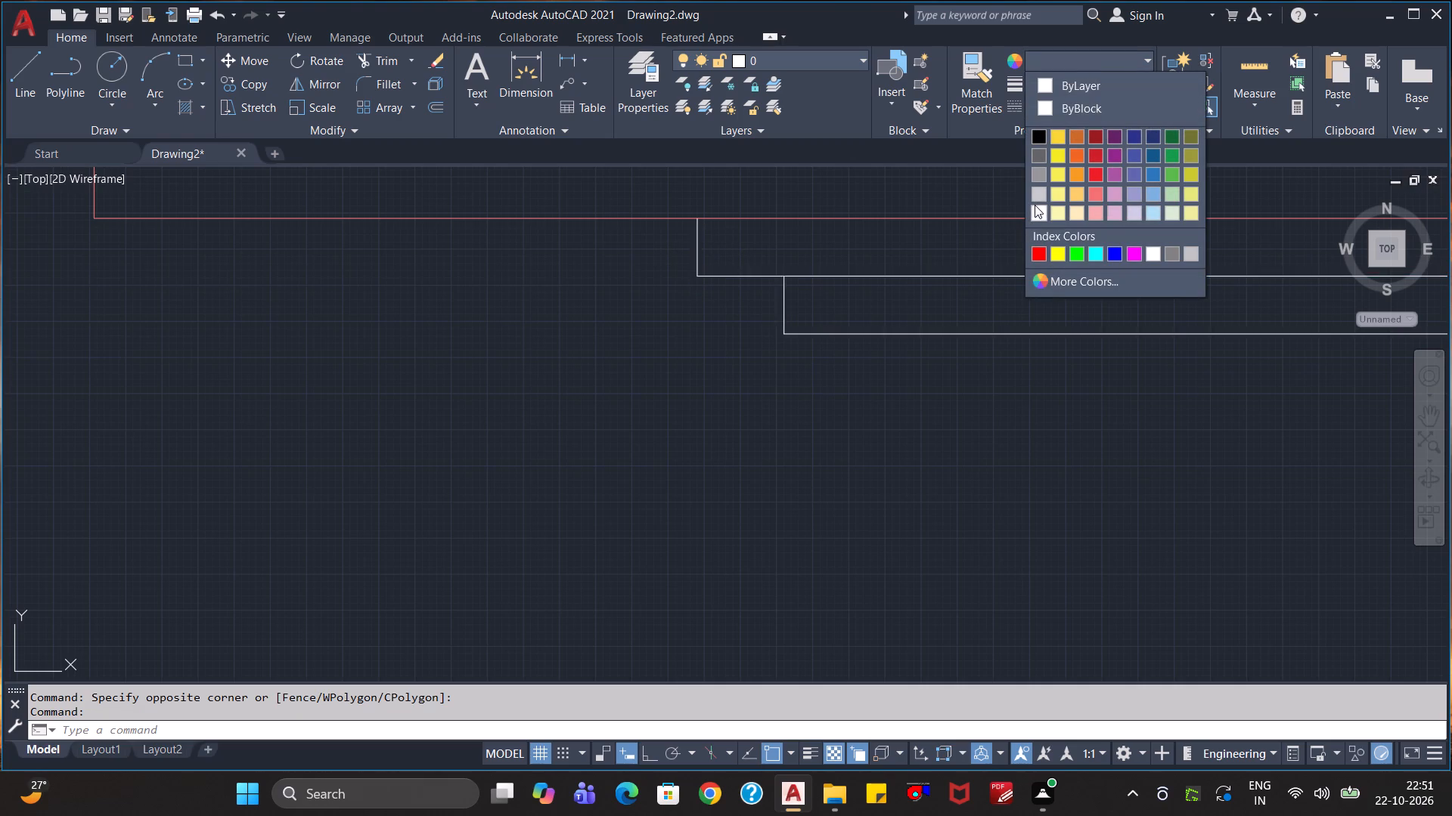
click(1039, 197)
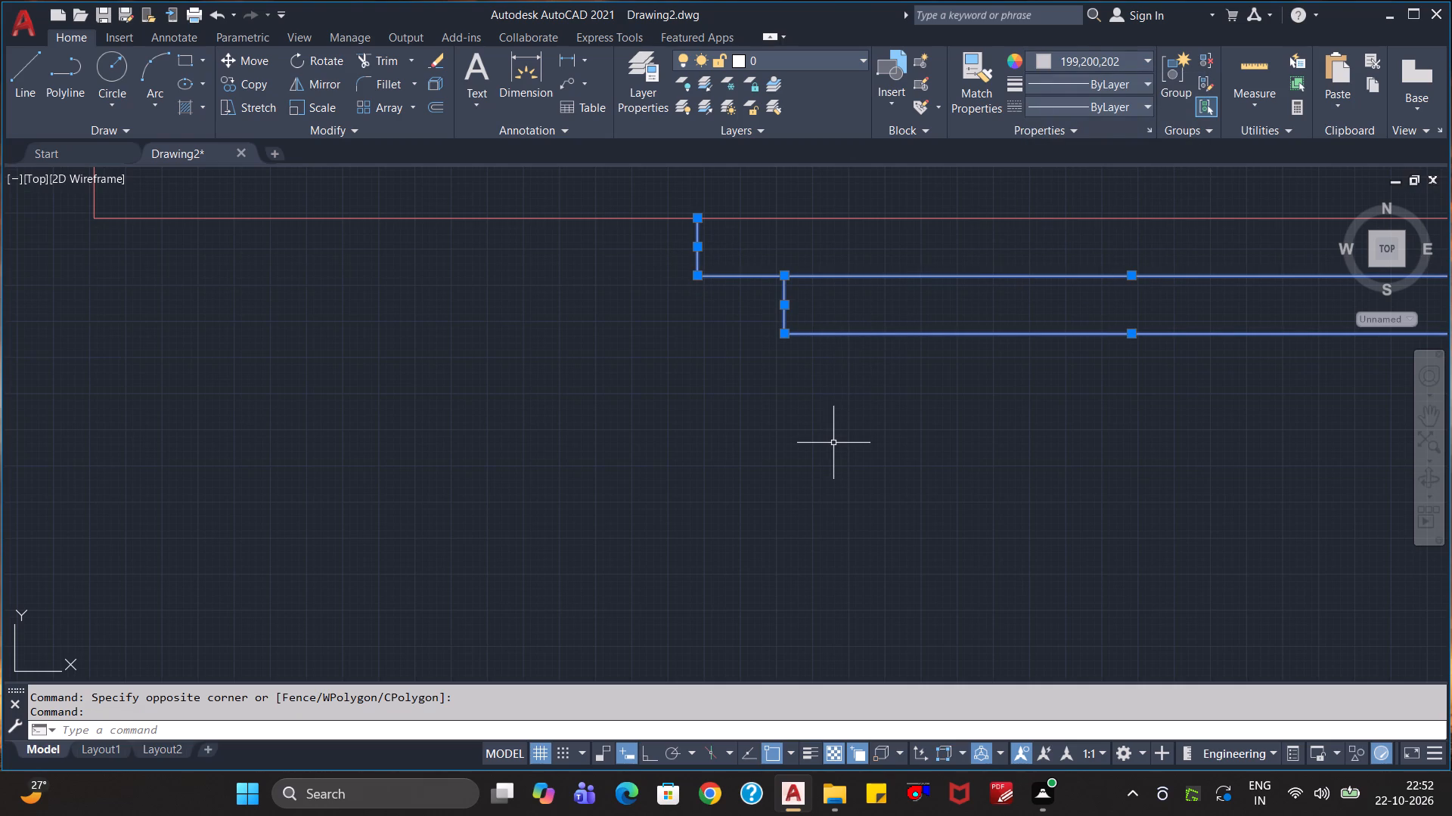
key(Escape)
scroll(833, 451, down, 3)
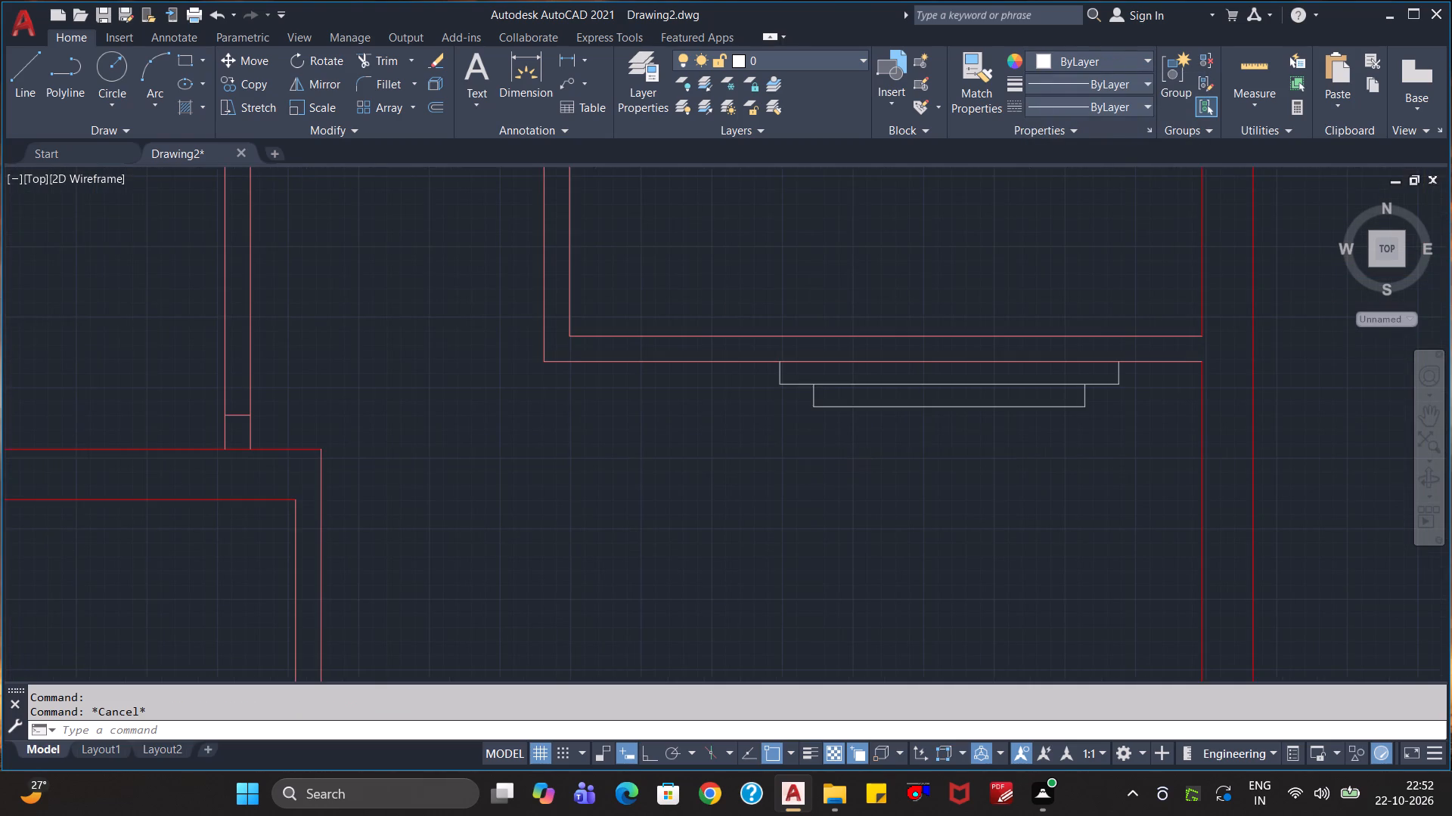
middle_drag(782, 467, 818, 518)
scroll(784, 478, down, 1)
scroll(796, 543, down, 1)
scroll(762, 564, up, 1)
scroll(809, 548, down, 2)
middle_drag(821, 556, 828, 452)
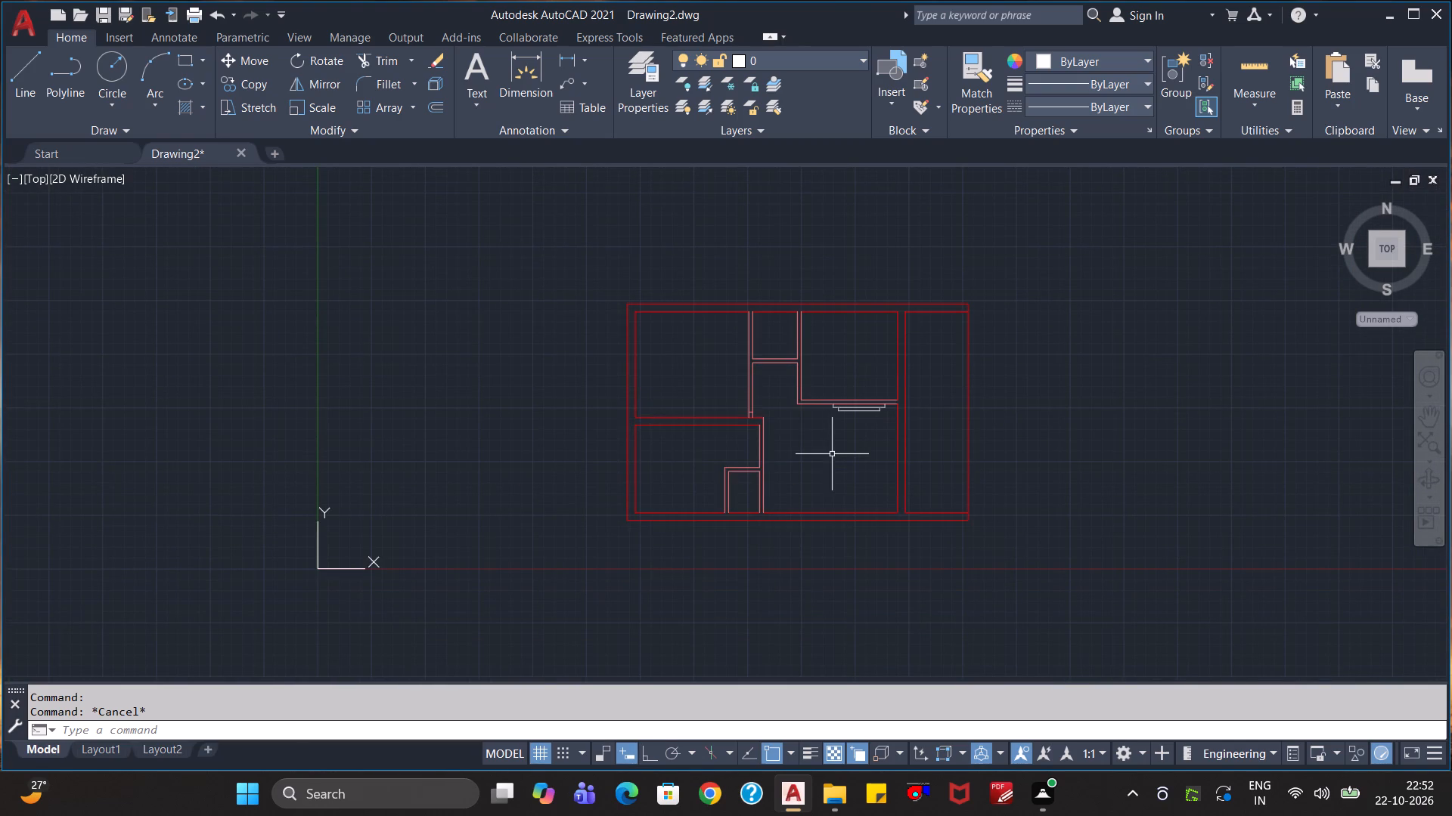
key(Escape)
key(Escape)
Offset the short line across the lower end of the long vertical partition upward by 3'7" to mark a door opening.
scroll(851, 450, up, 2)
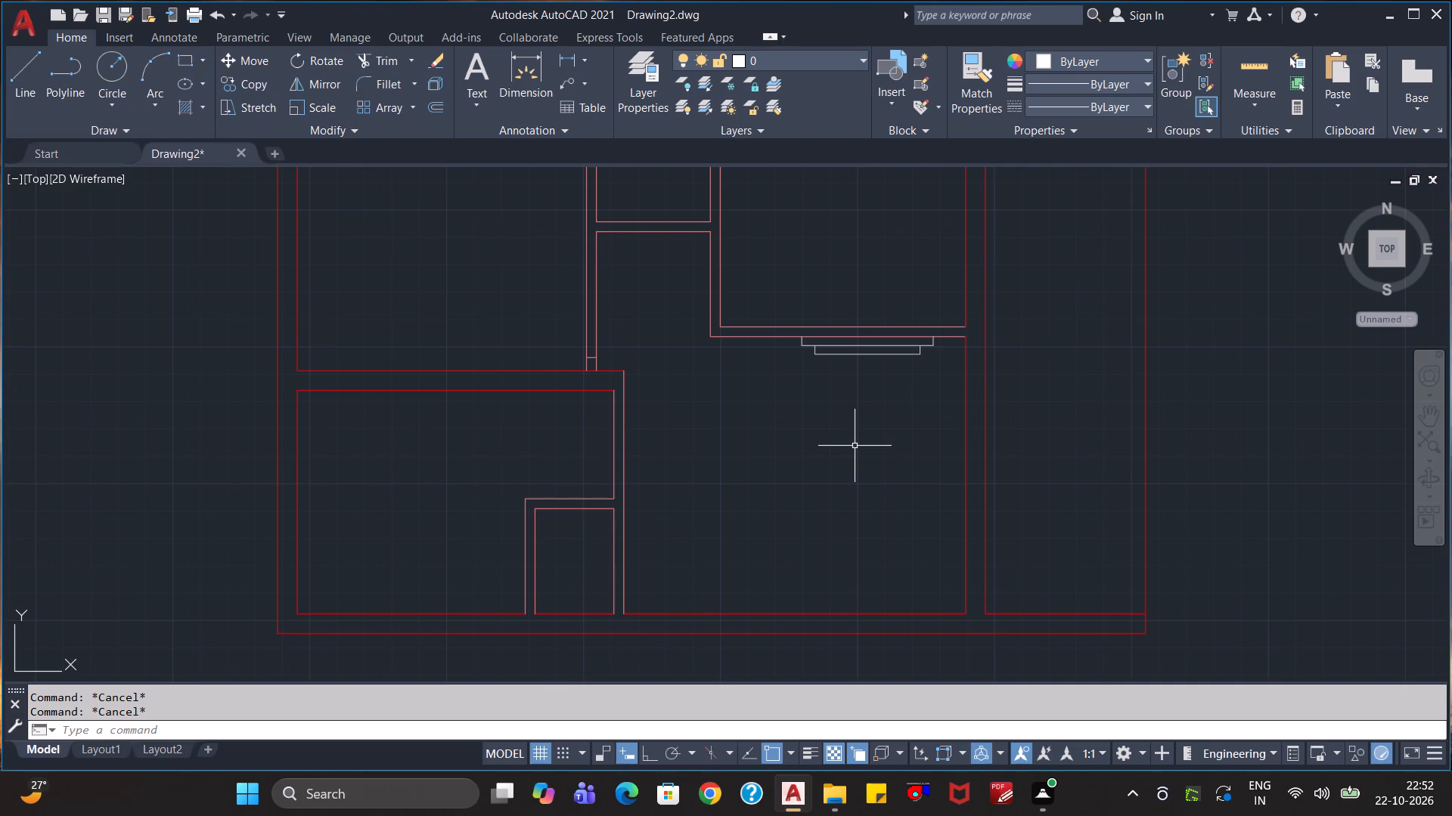
key(o)
key(Return)
text(3')
key(7)
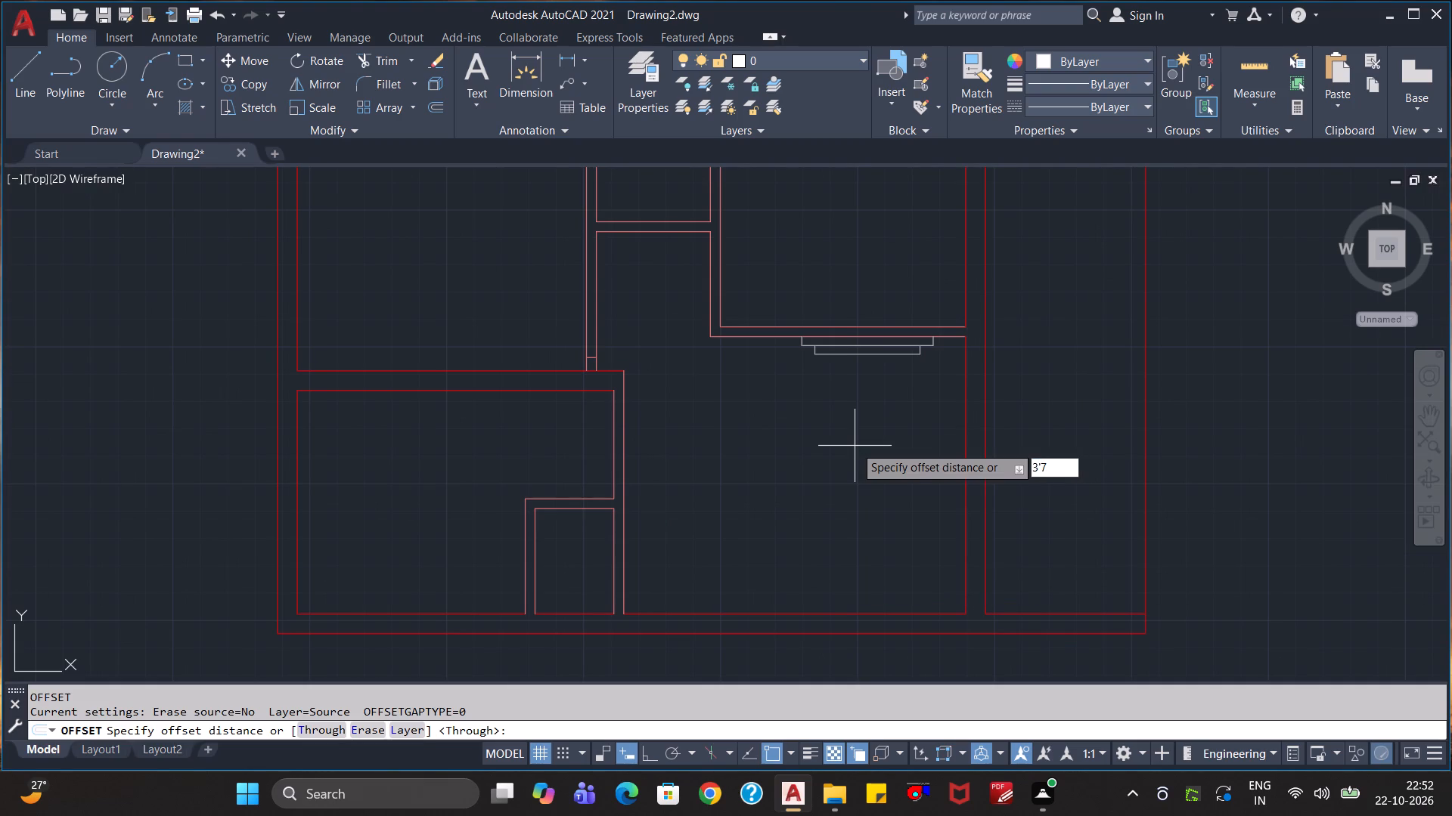
key(shift+quotedbl)
key(Return)
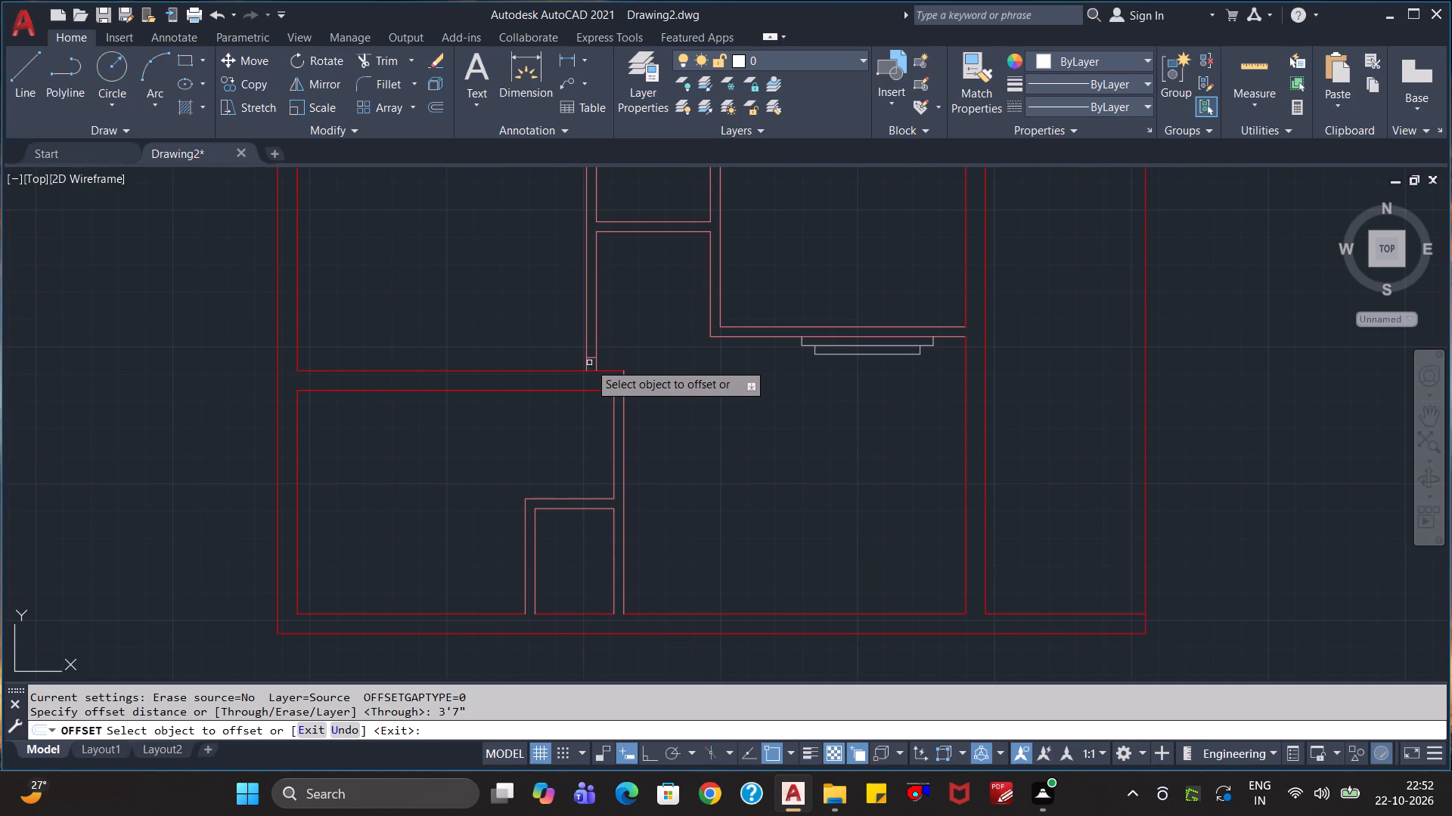
click(592, 356)
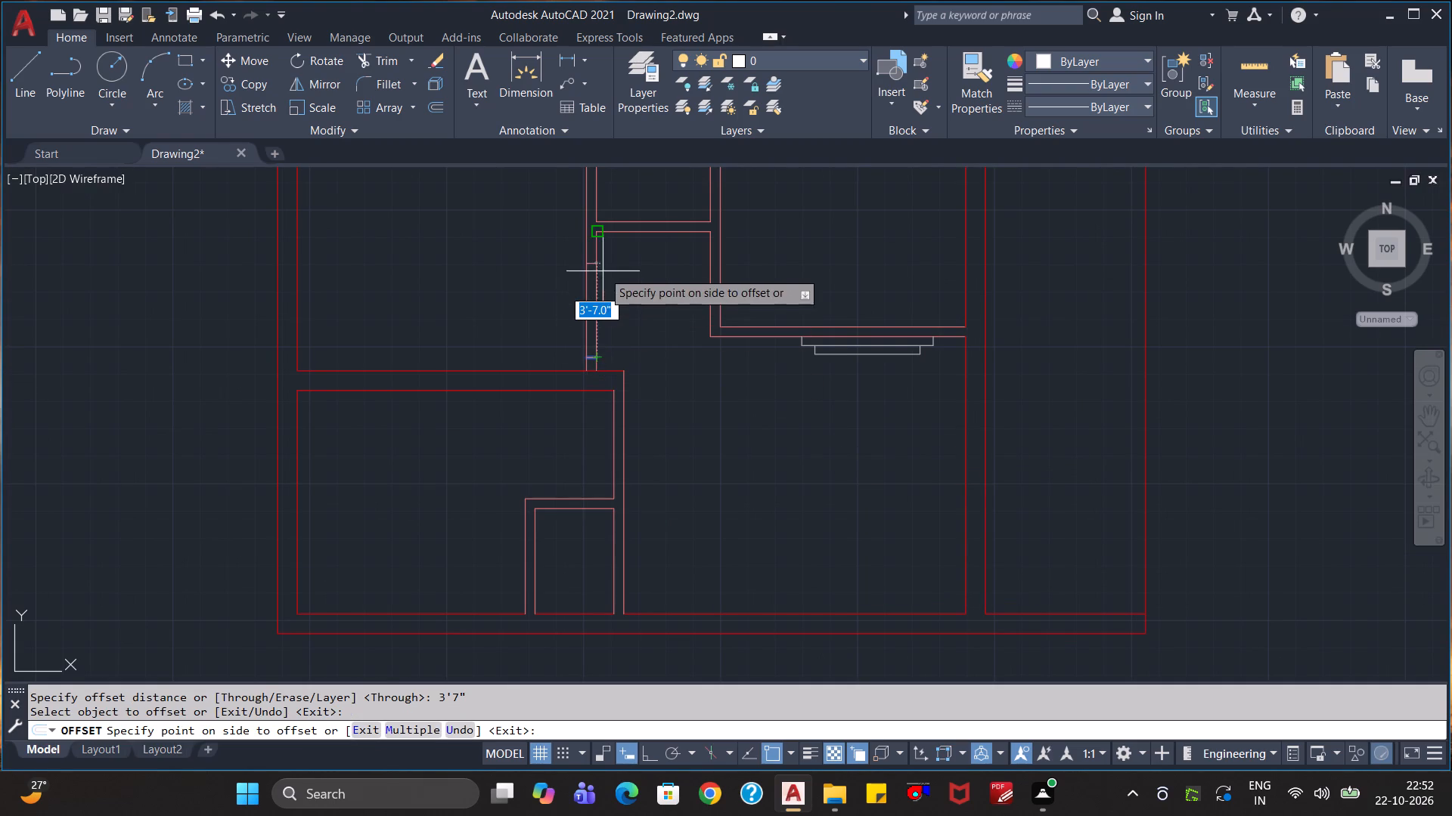
click(564, 246)
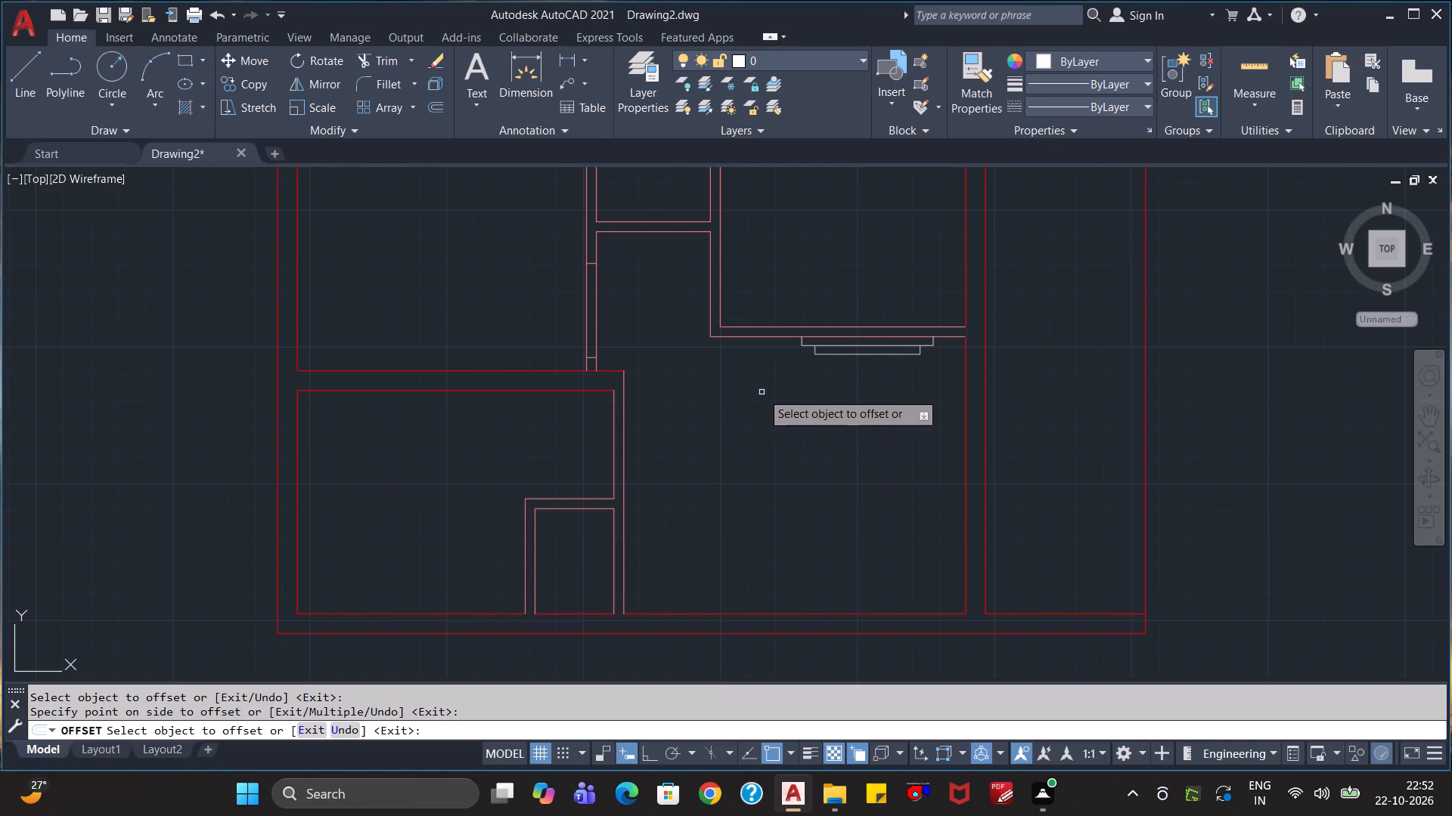
key(Escape)
key(Escape)
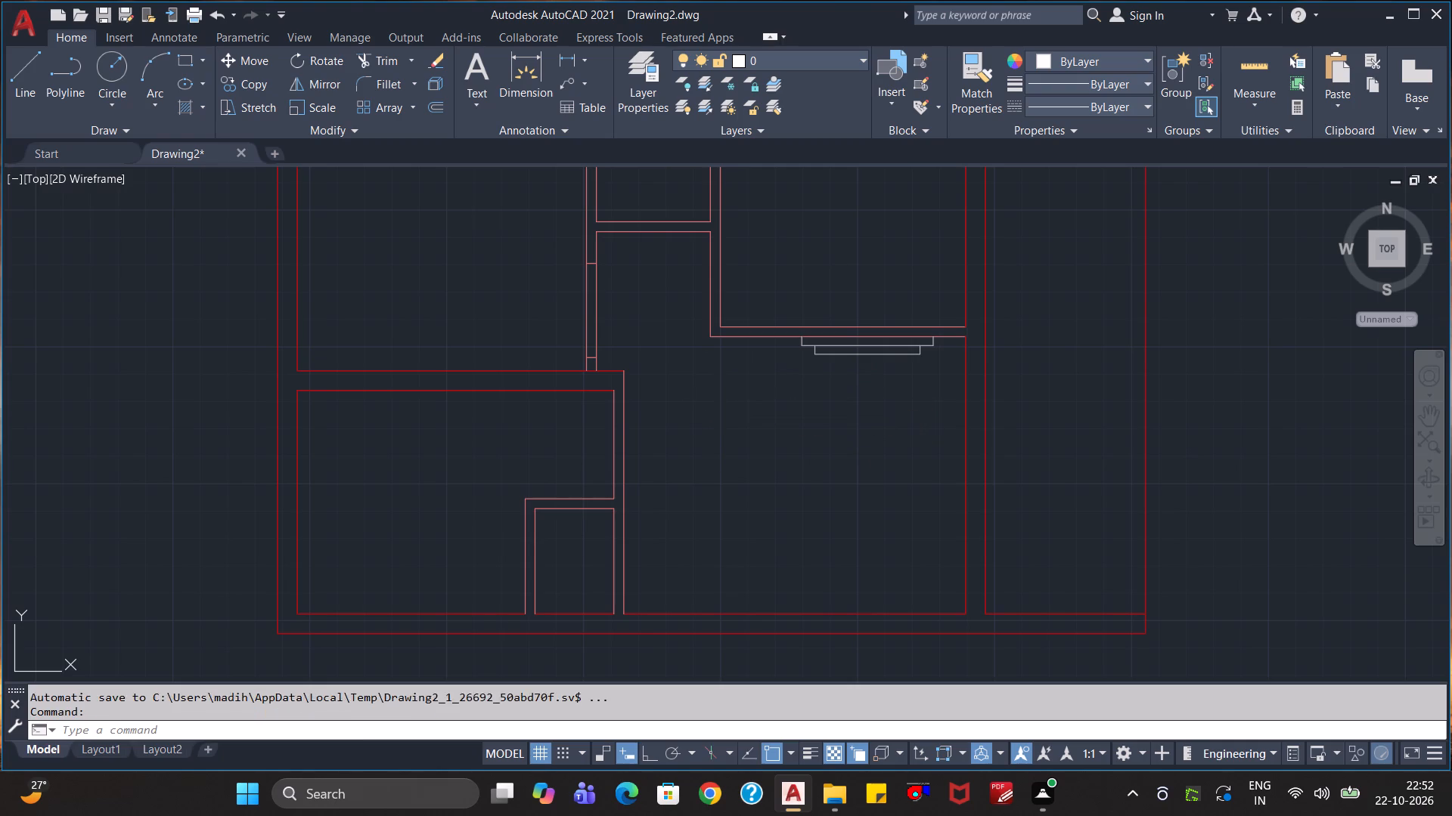
Extend the inner vertical partition line of the room above the steps down to the lower face of its bottom wall.
text(tr)
key(Return)
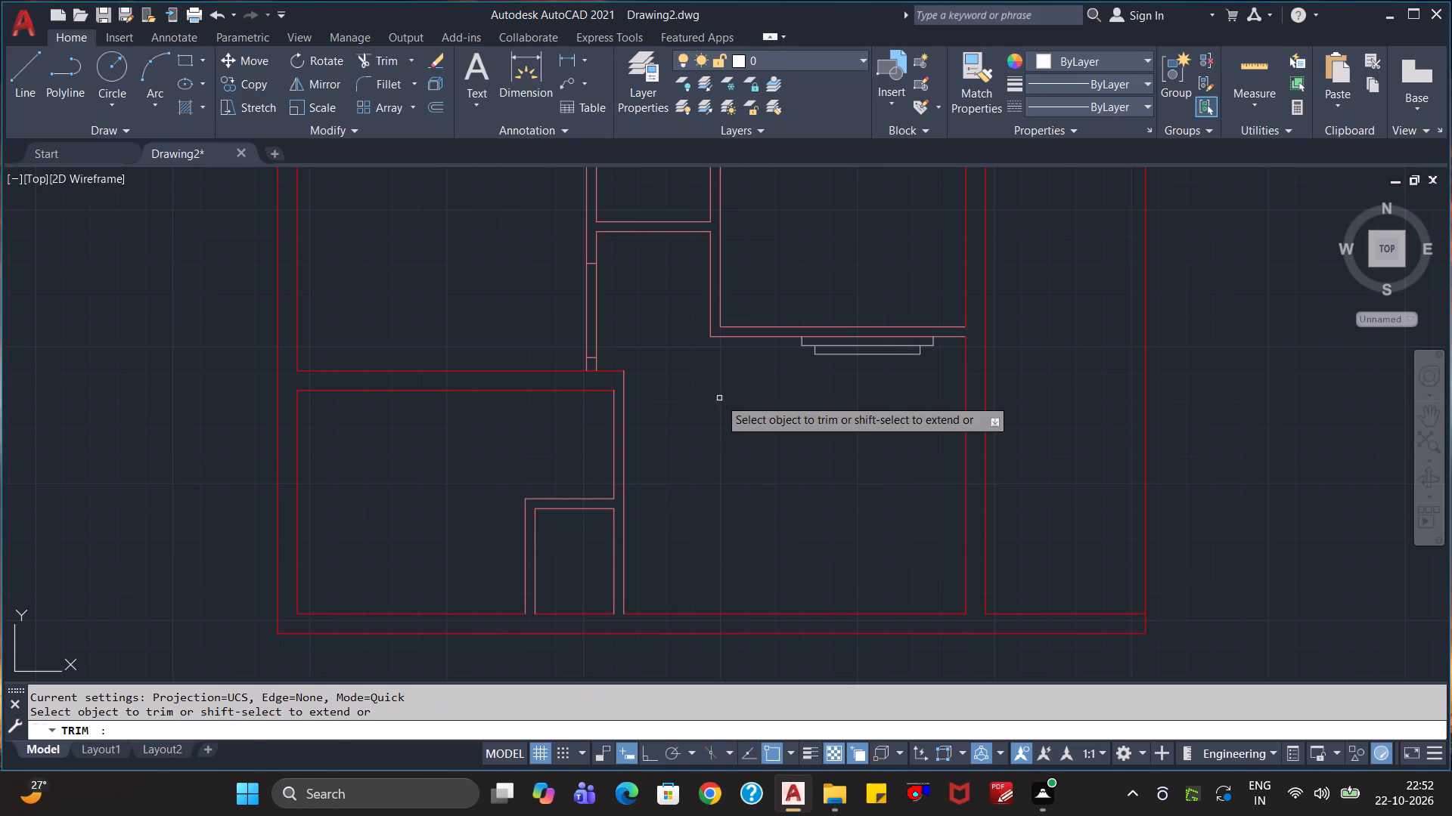
shift+click(720, 308)
key(Escape)
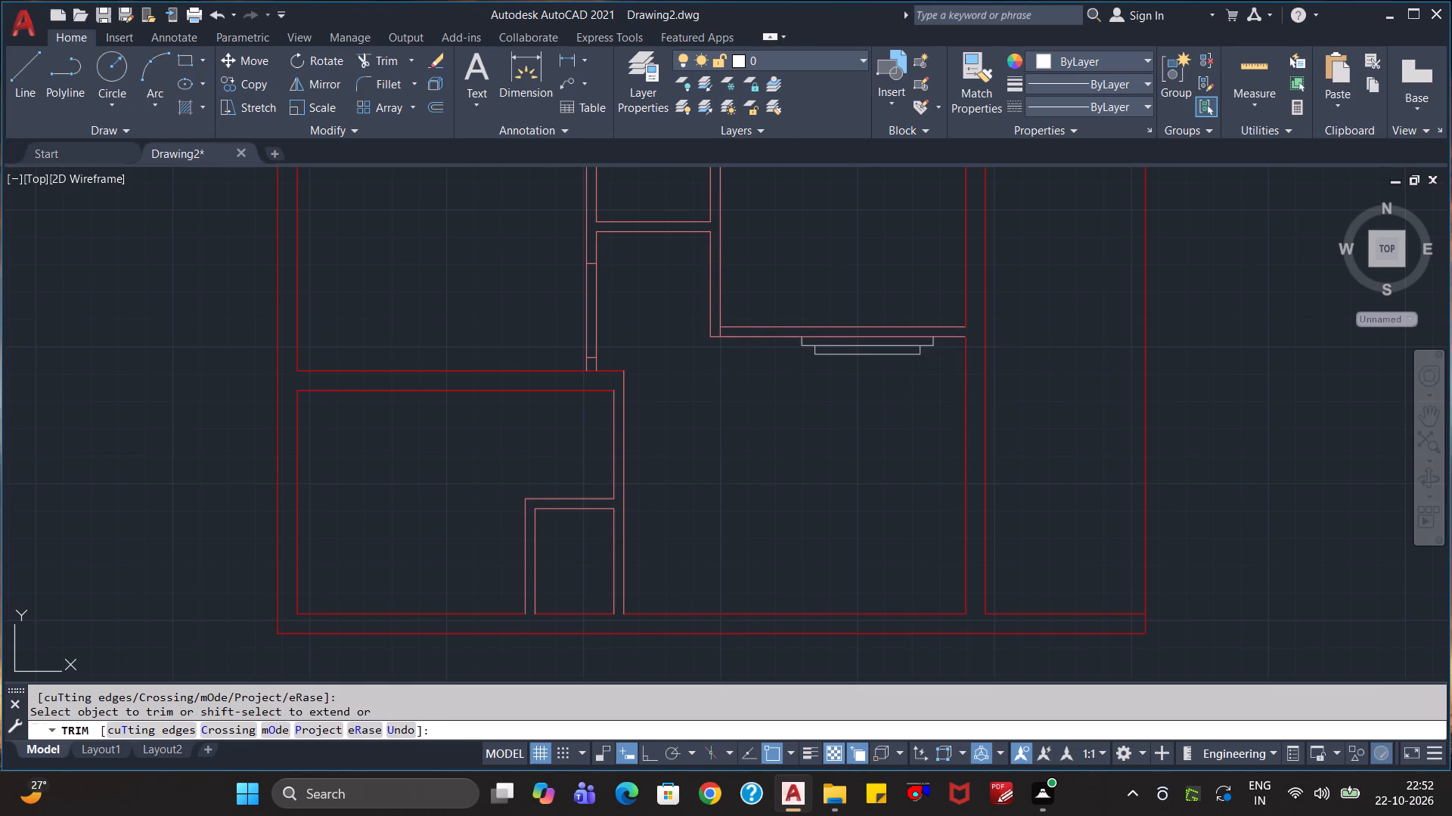
key(Escape)
Offset the extended partition line 6" into the room above the steps to mark the first edge of a door opening.
key(o)
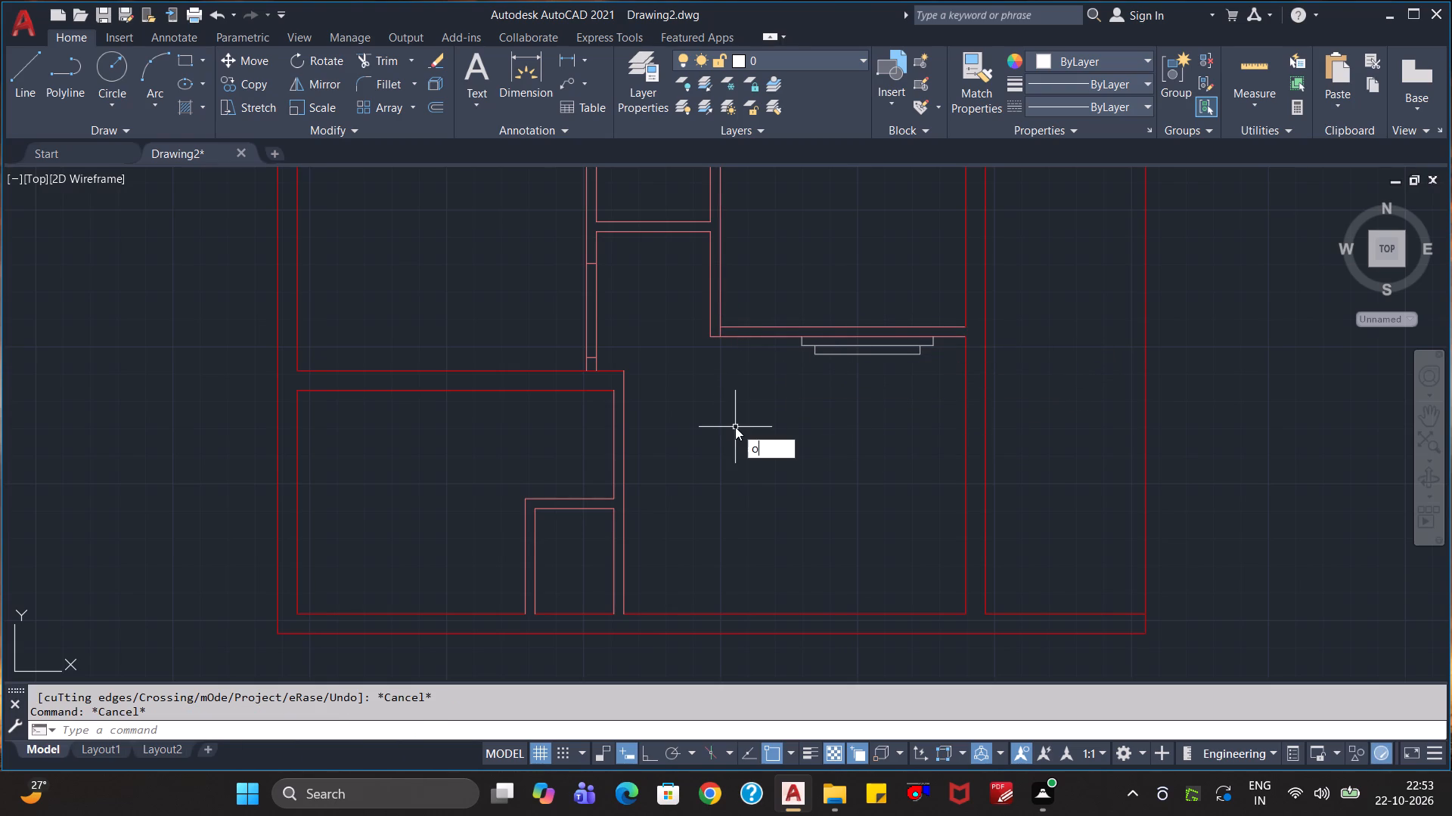
key(Return)
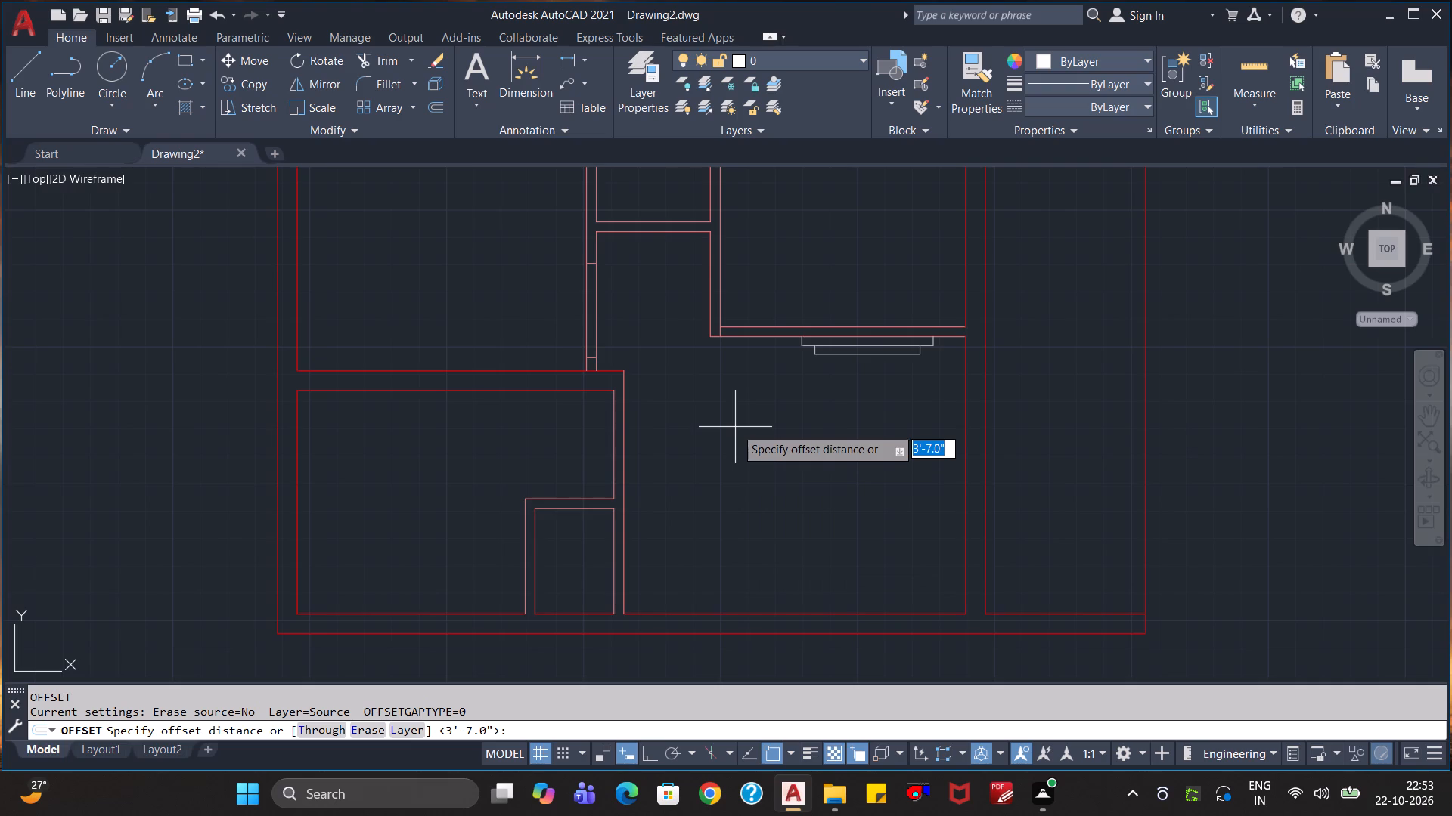
scroll(735, 428, up, 2)
text(6")
key(Return)
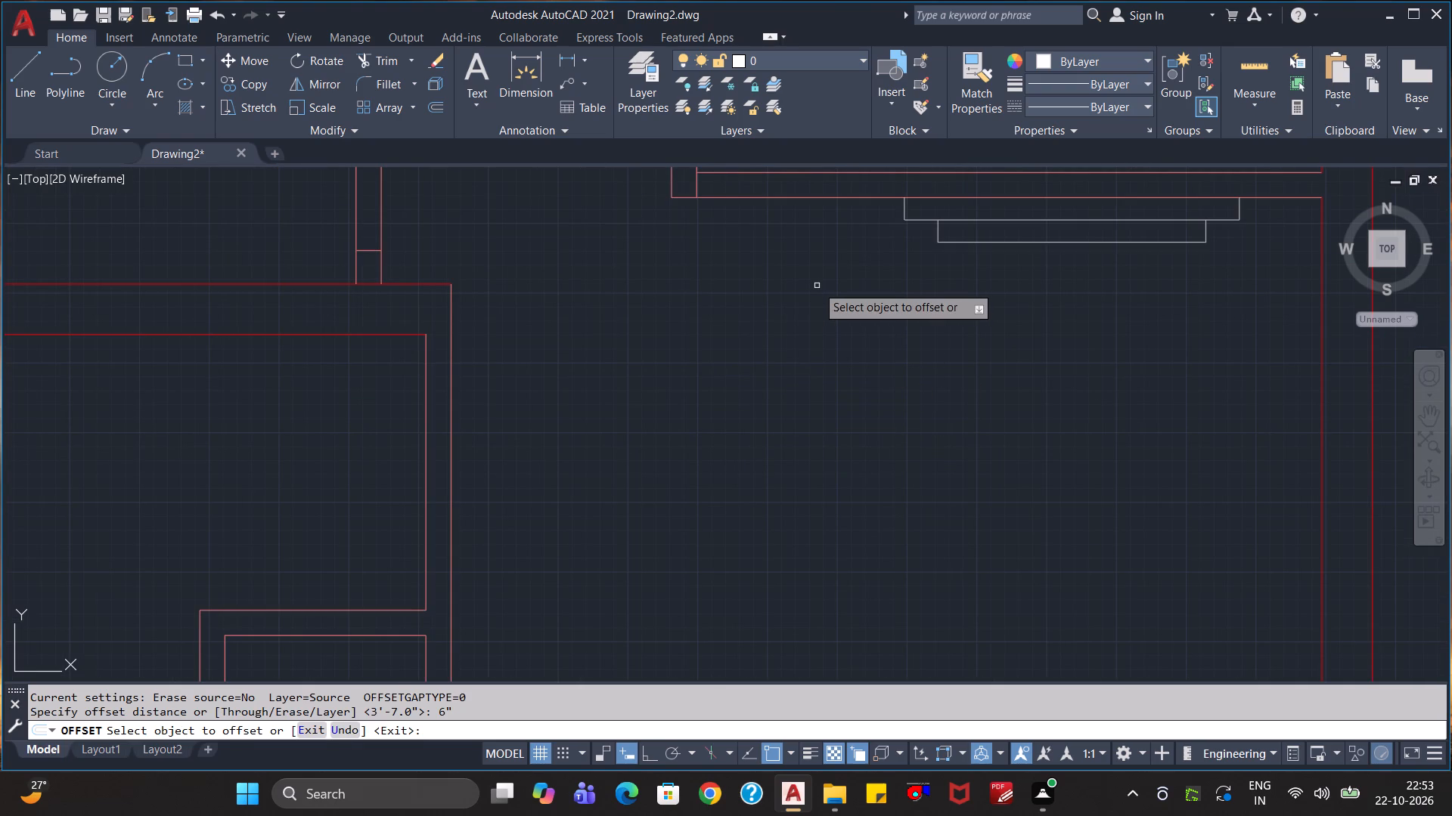
middle_drag(812, 297, 809, 381)
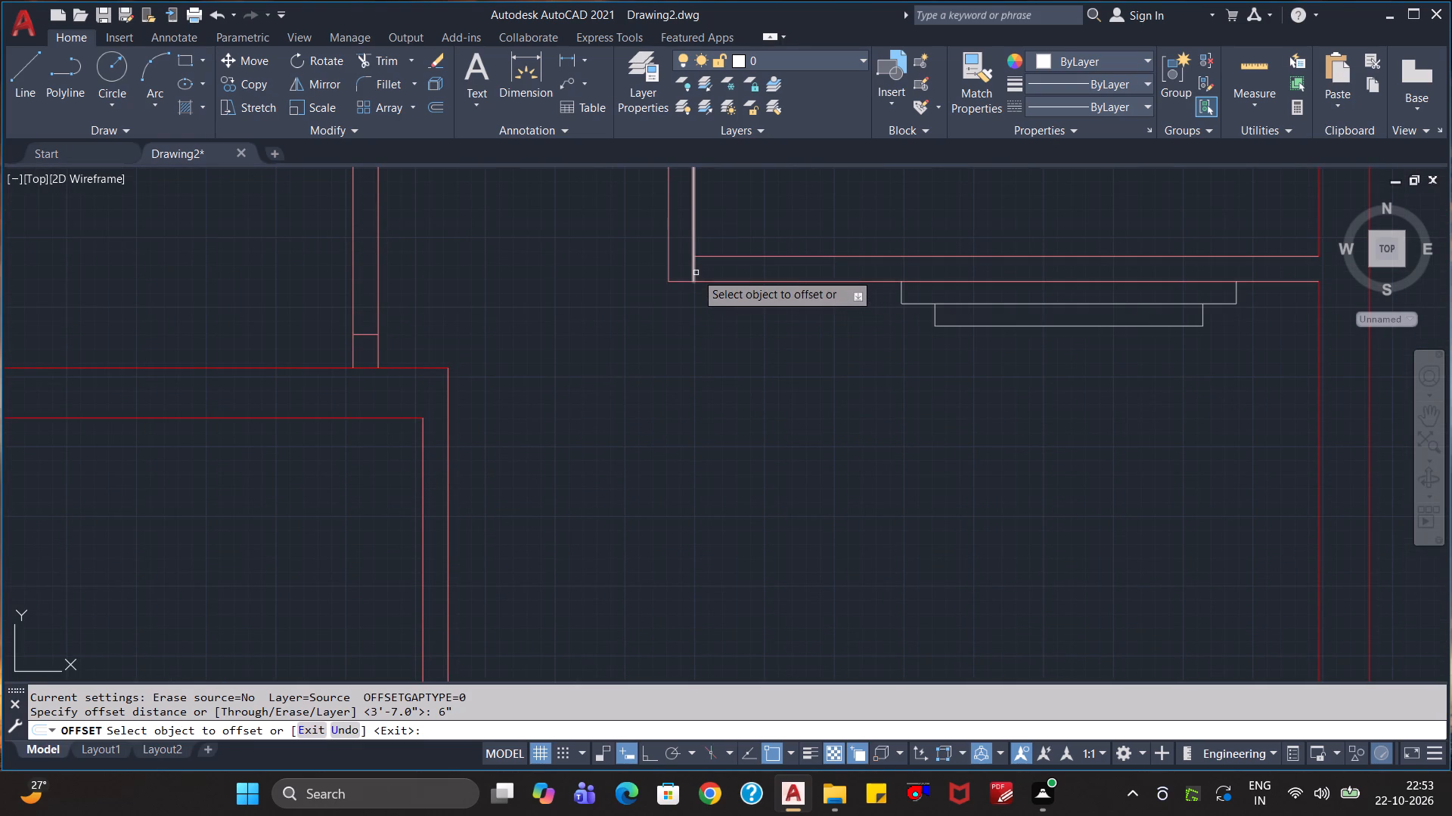
click(695, 269)
click(742, 263)
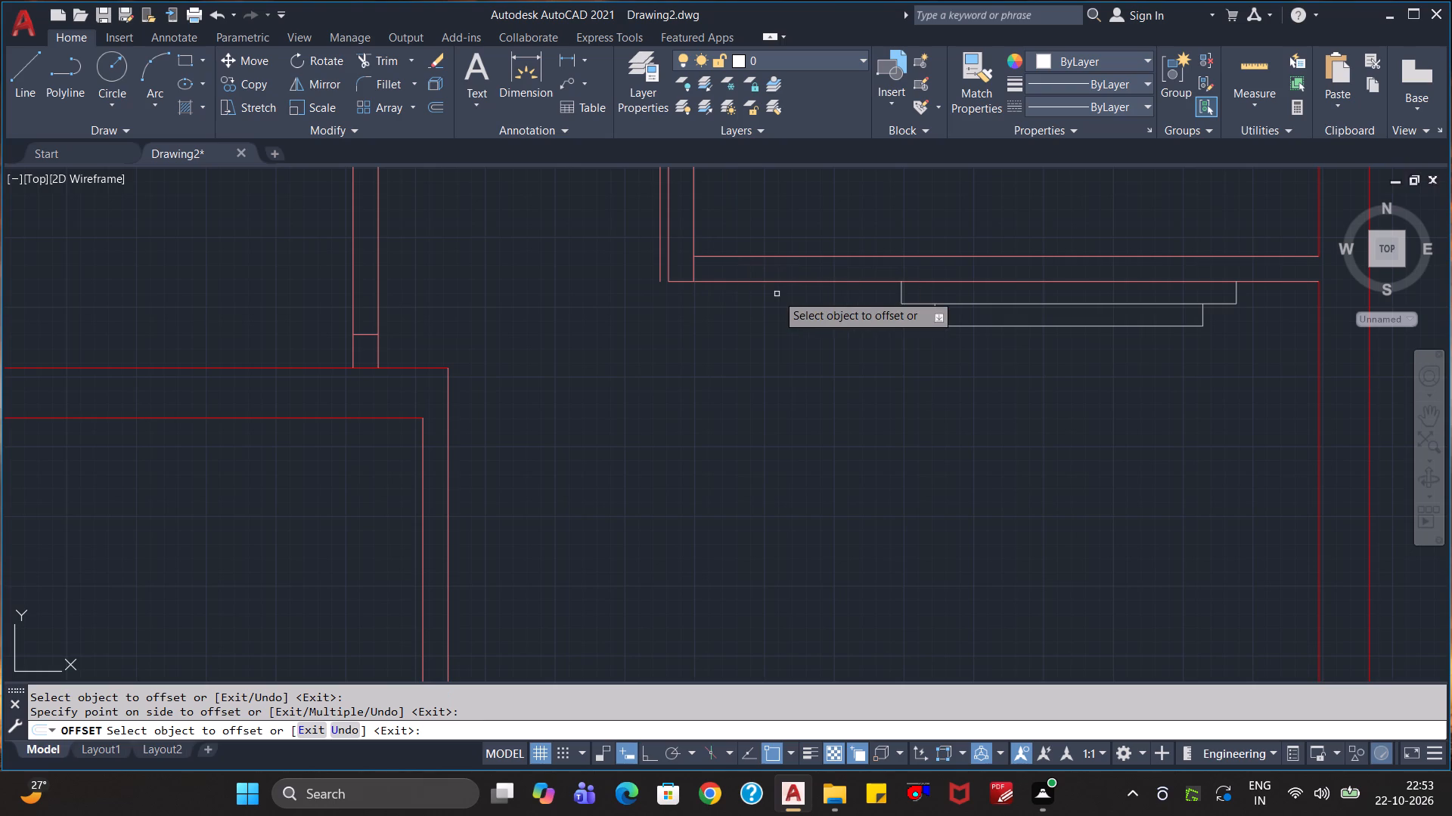
key(ctrl+z)
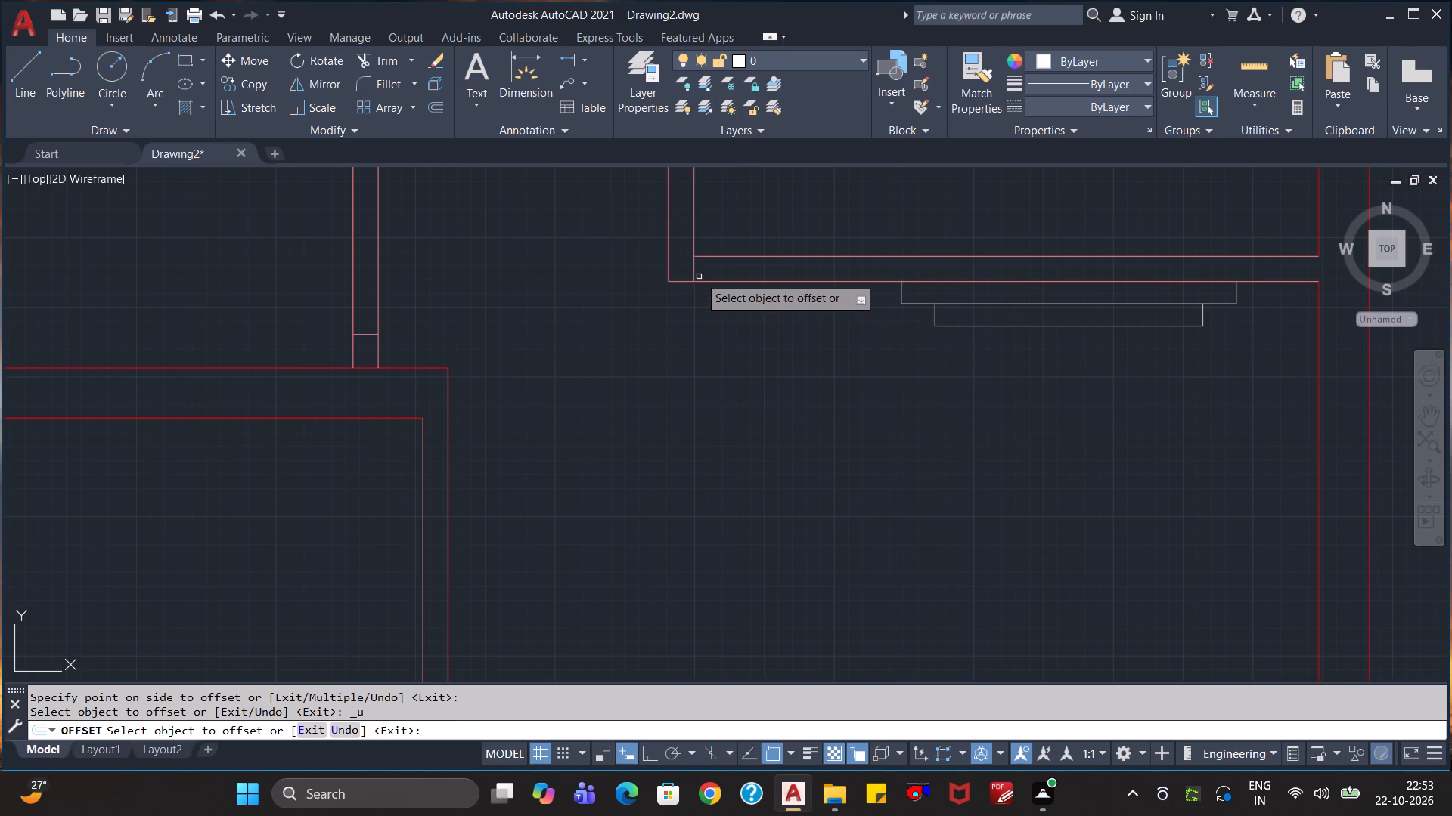
click(696, 271)
click(794, 320)
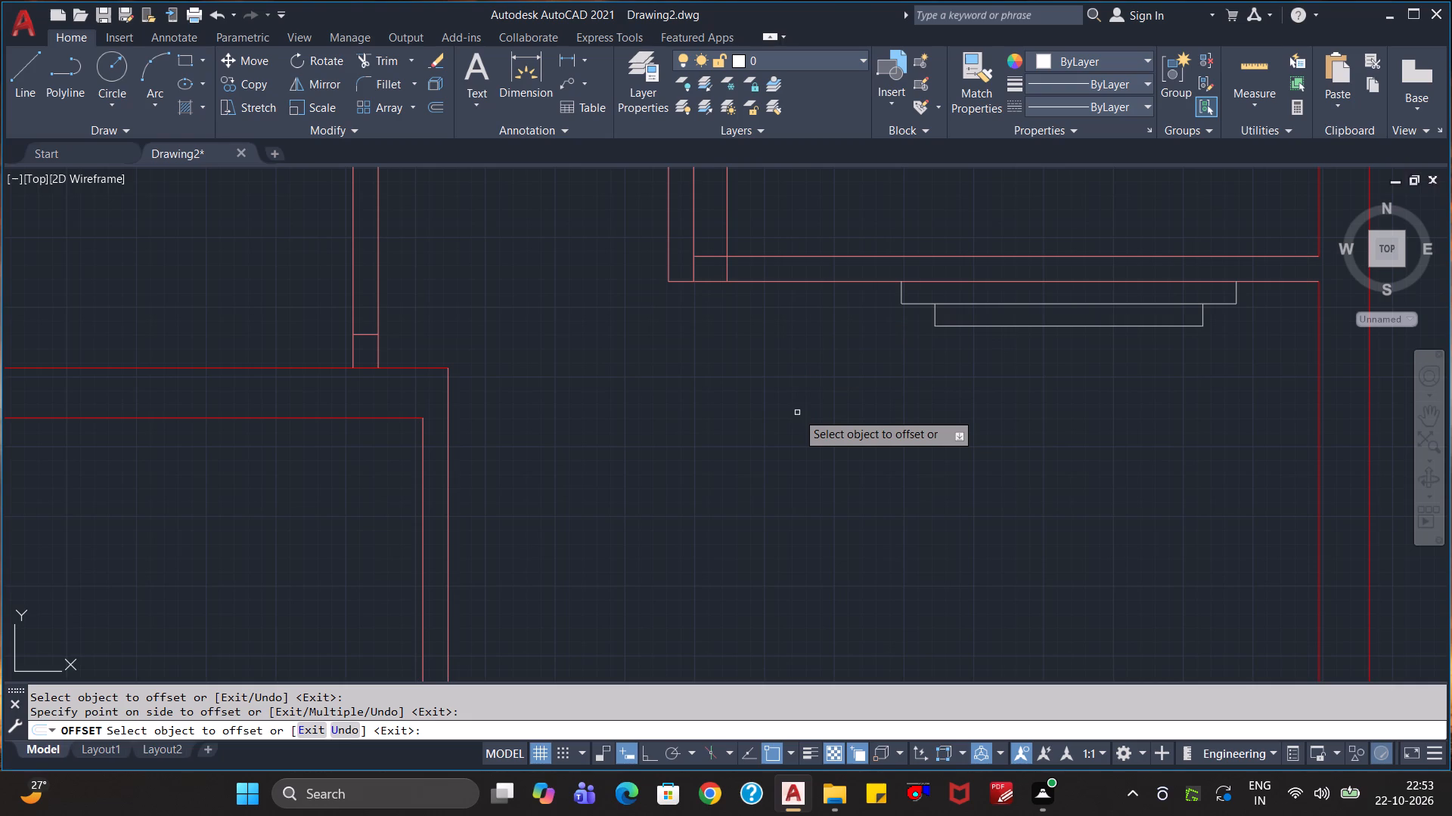
Offset the new vertical line 3'7" toward the thick wall to mark the far edge of the door opening.
click(727, 271)
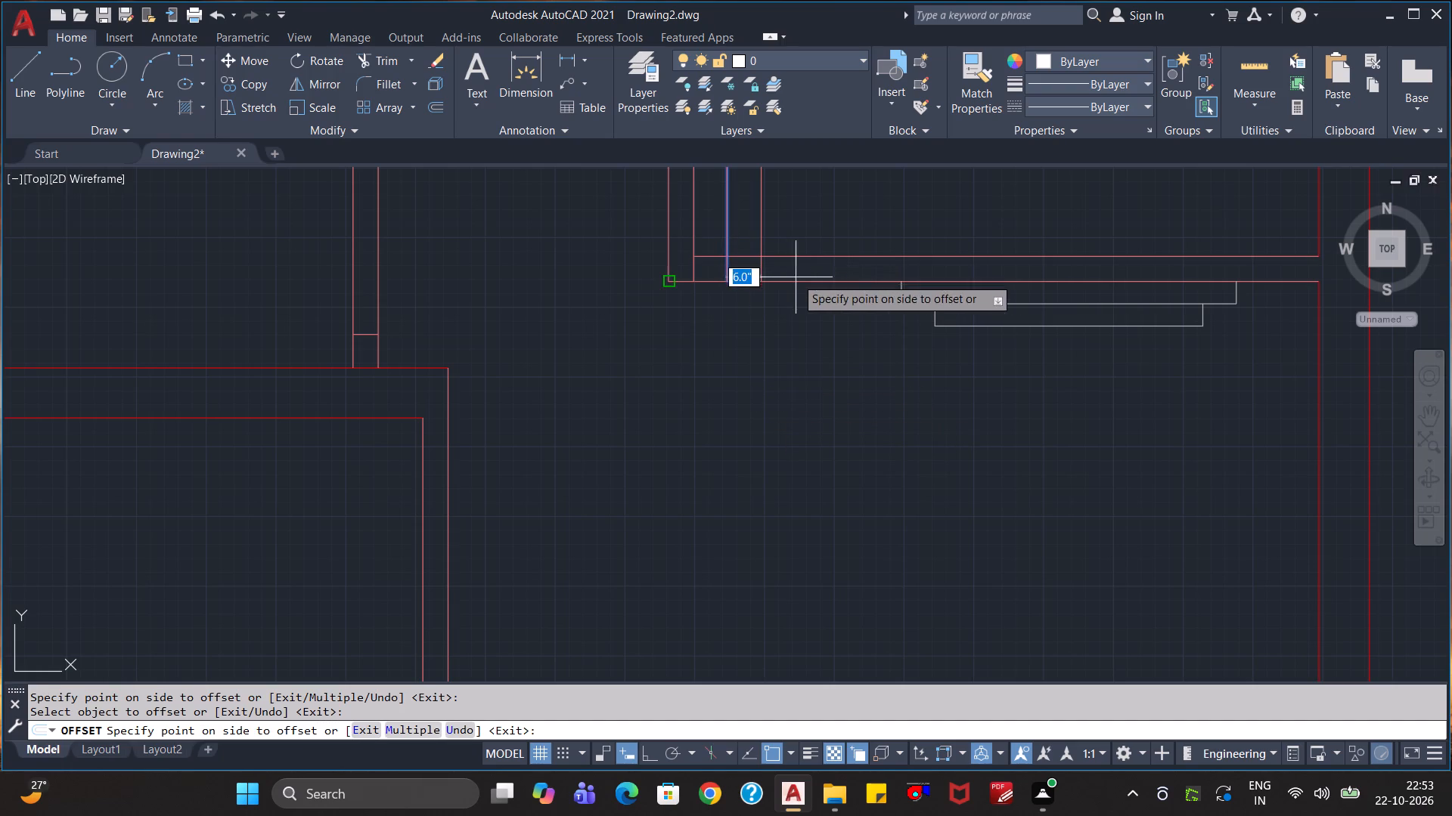
text(3'7")
key(Return)
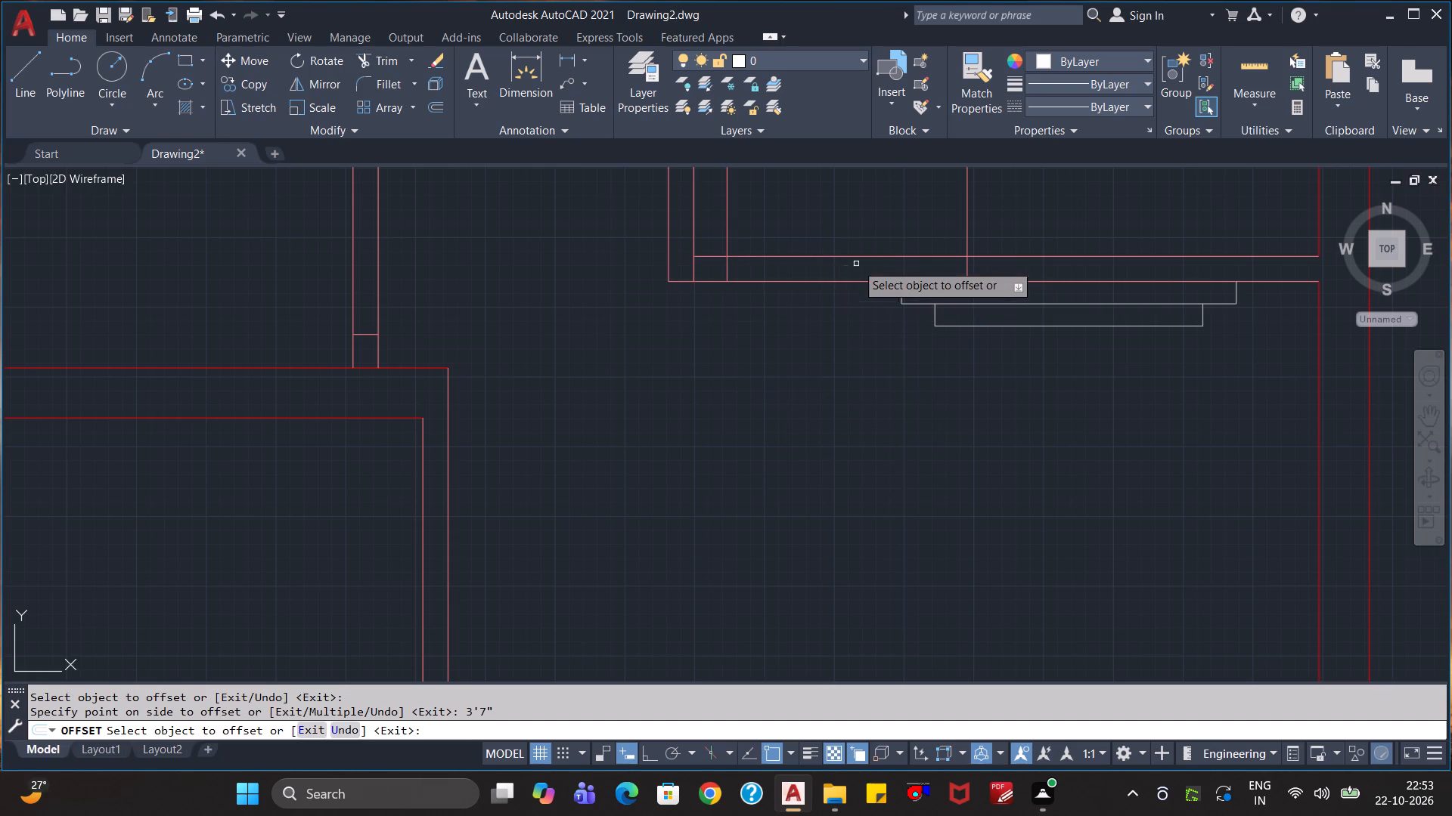
click(1015, 263)
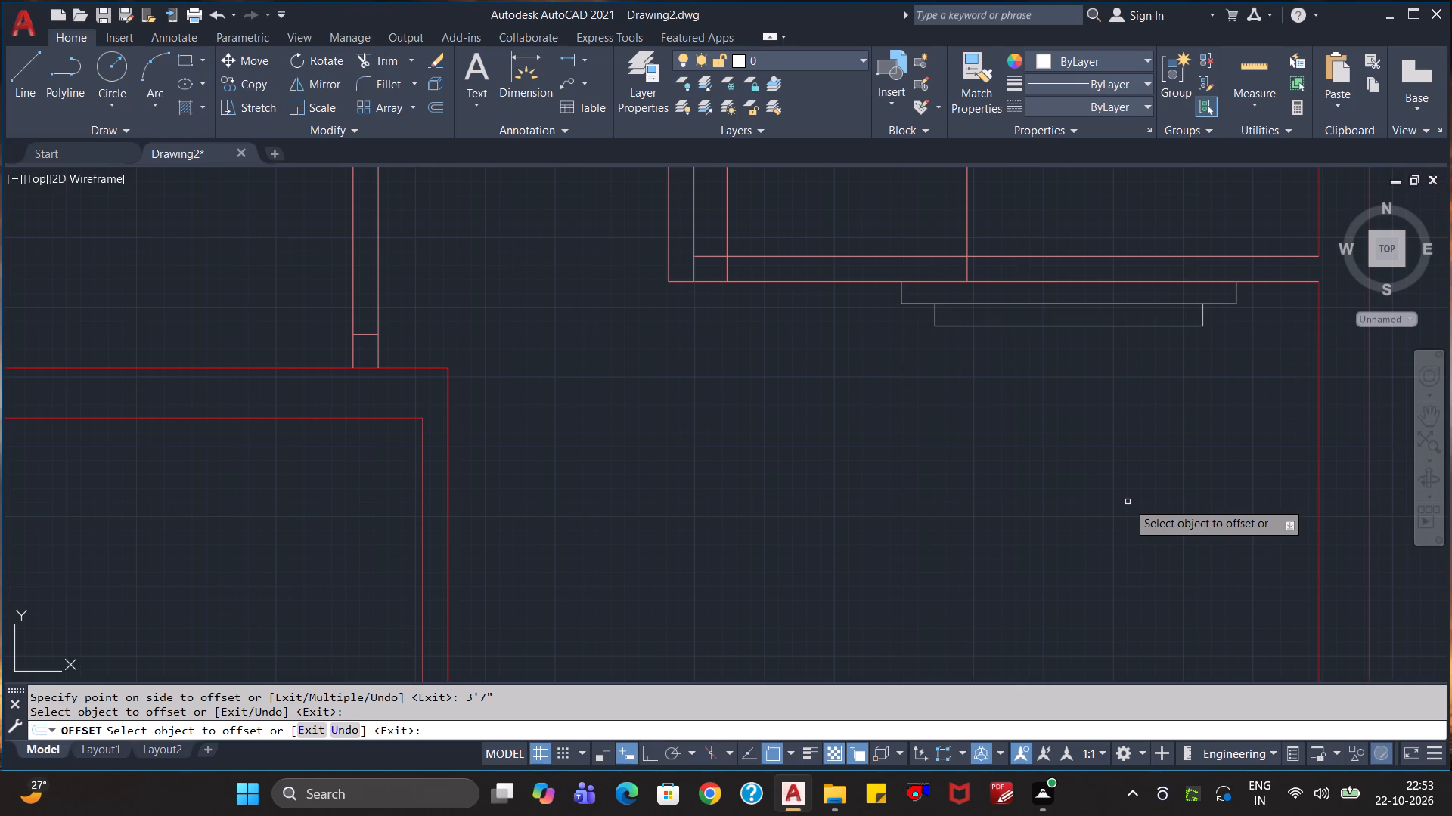
scroll(991, 453, down, 1)
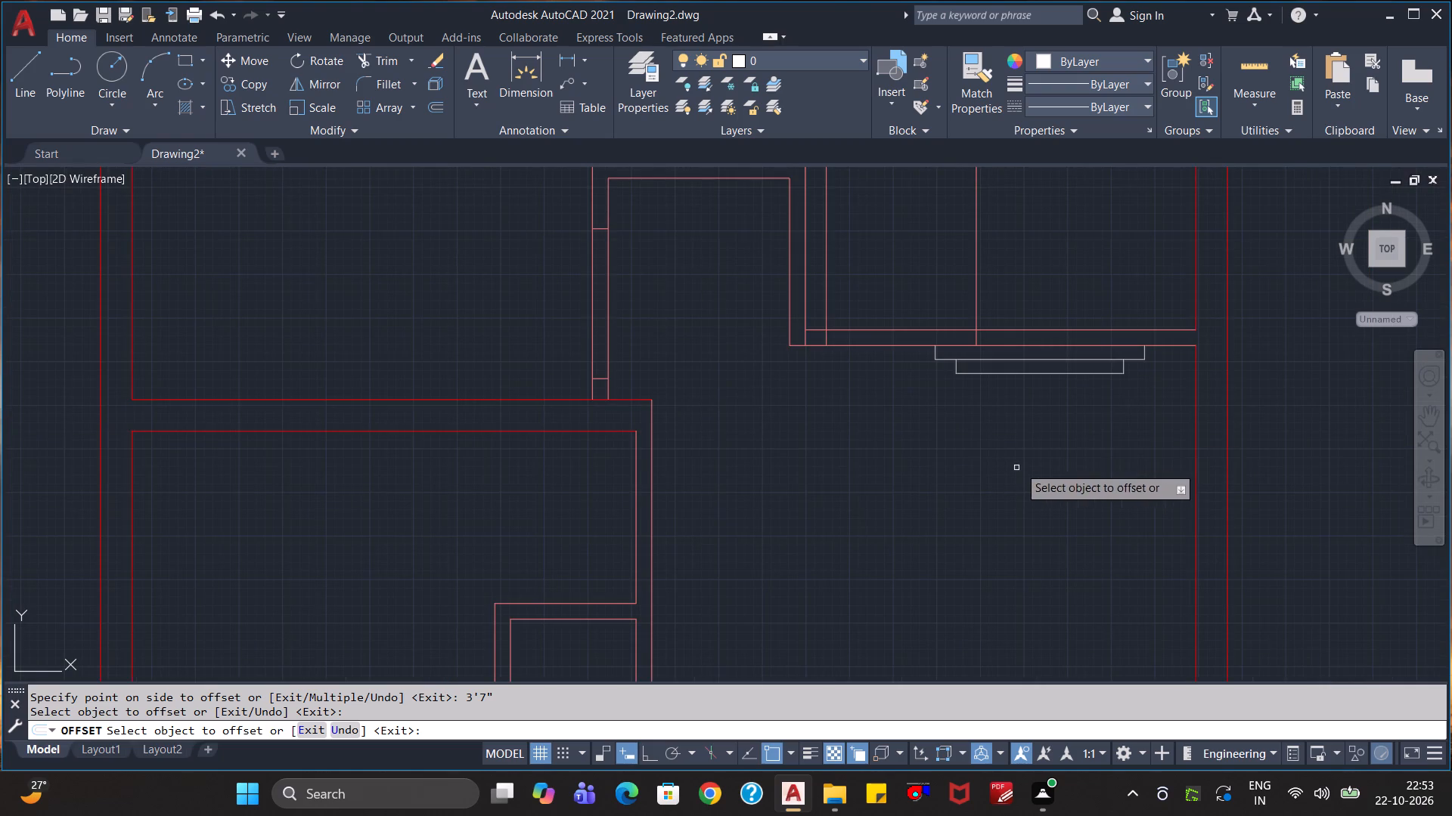
scroll(1097, 437, up, 1)
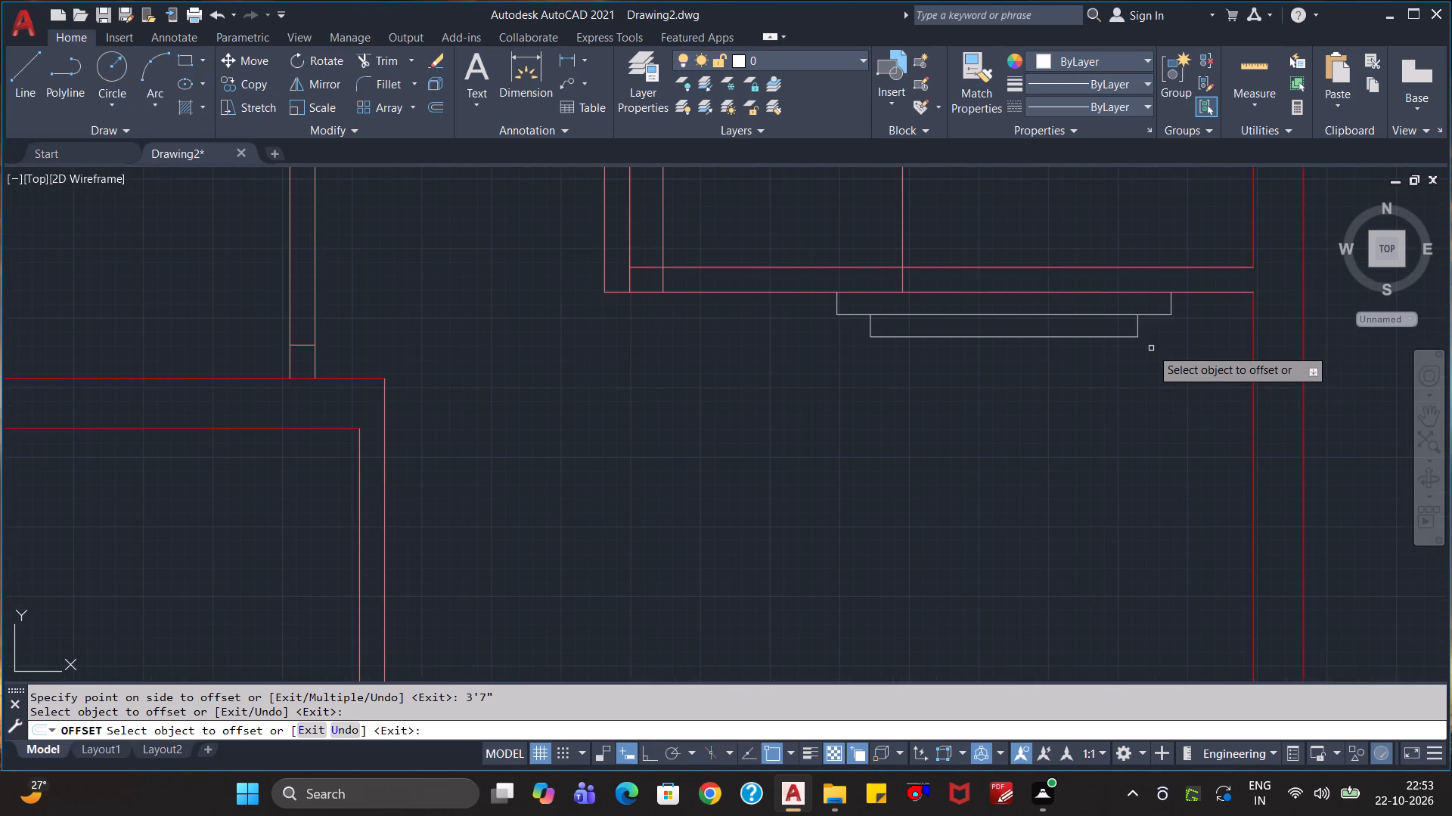
key(Escape)
key(Escape)
Delete the three lines of the wider grey entrance step directly below the room's bottom wall.
click(1184, 314)
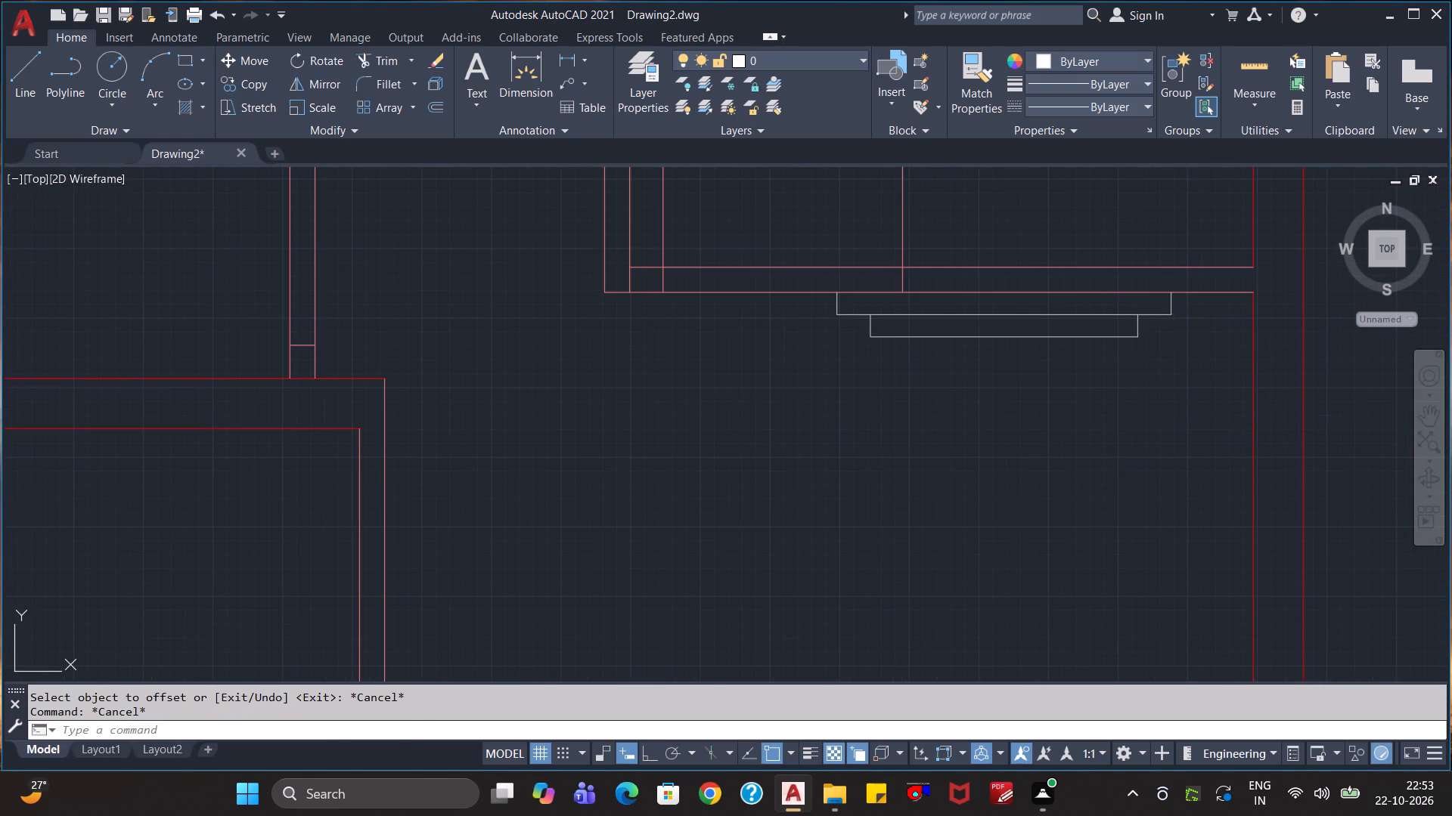
click(832, 298)
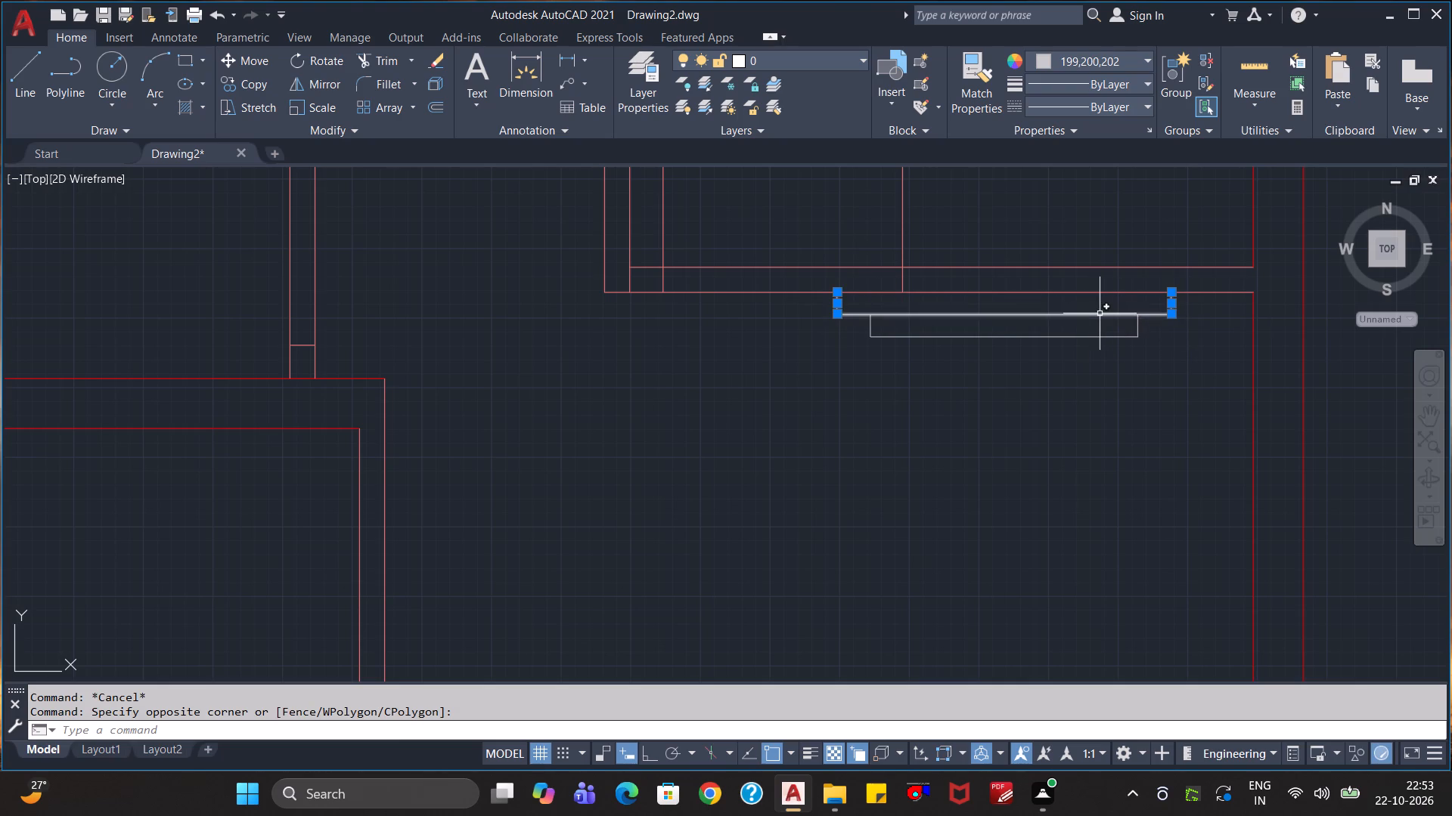
click(1098, 314)
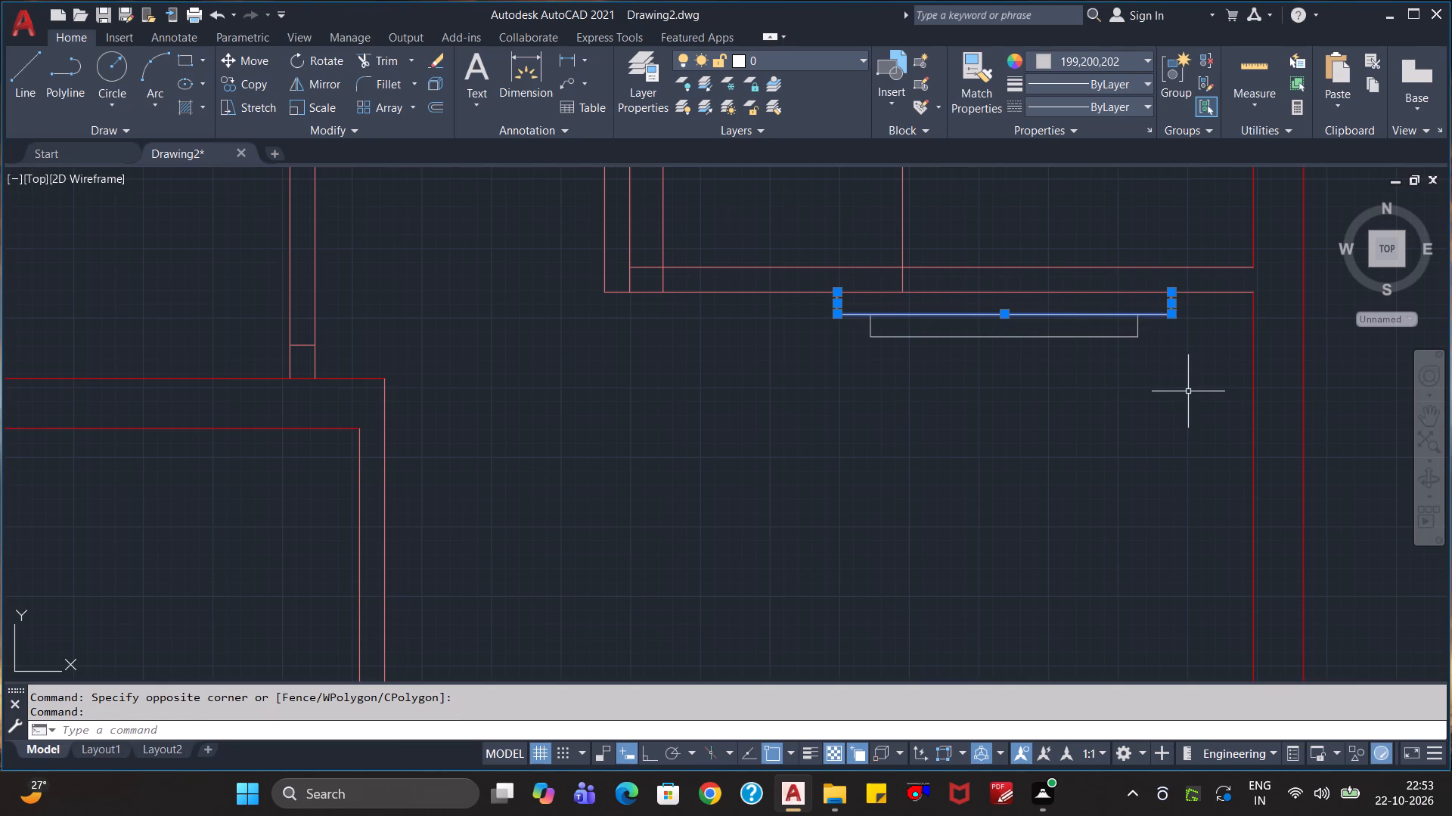
key(Delete)
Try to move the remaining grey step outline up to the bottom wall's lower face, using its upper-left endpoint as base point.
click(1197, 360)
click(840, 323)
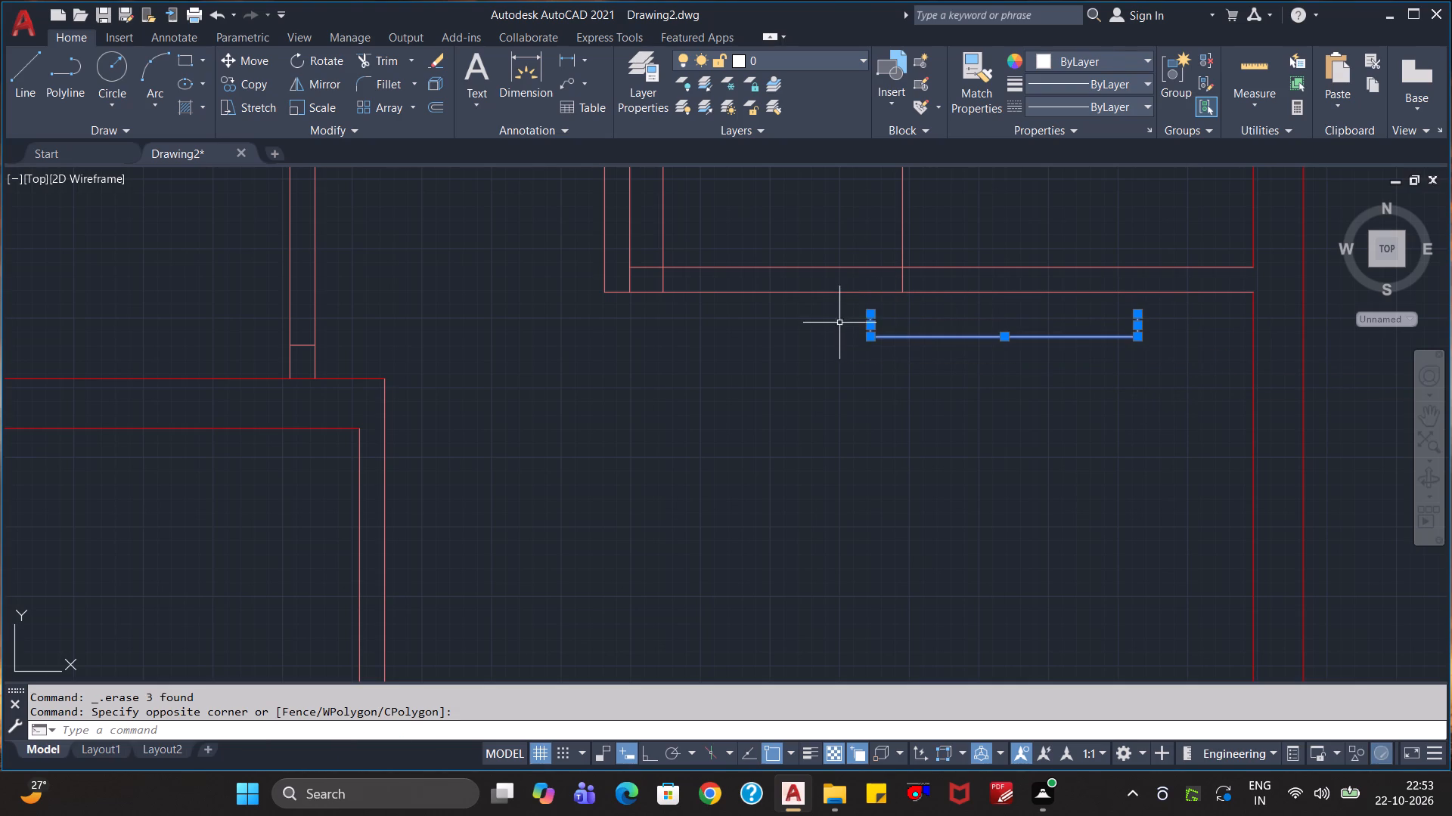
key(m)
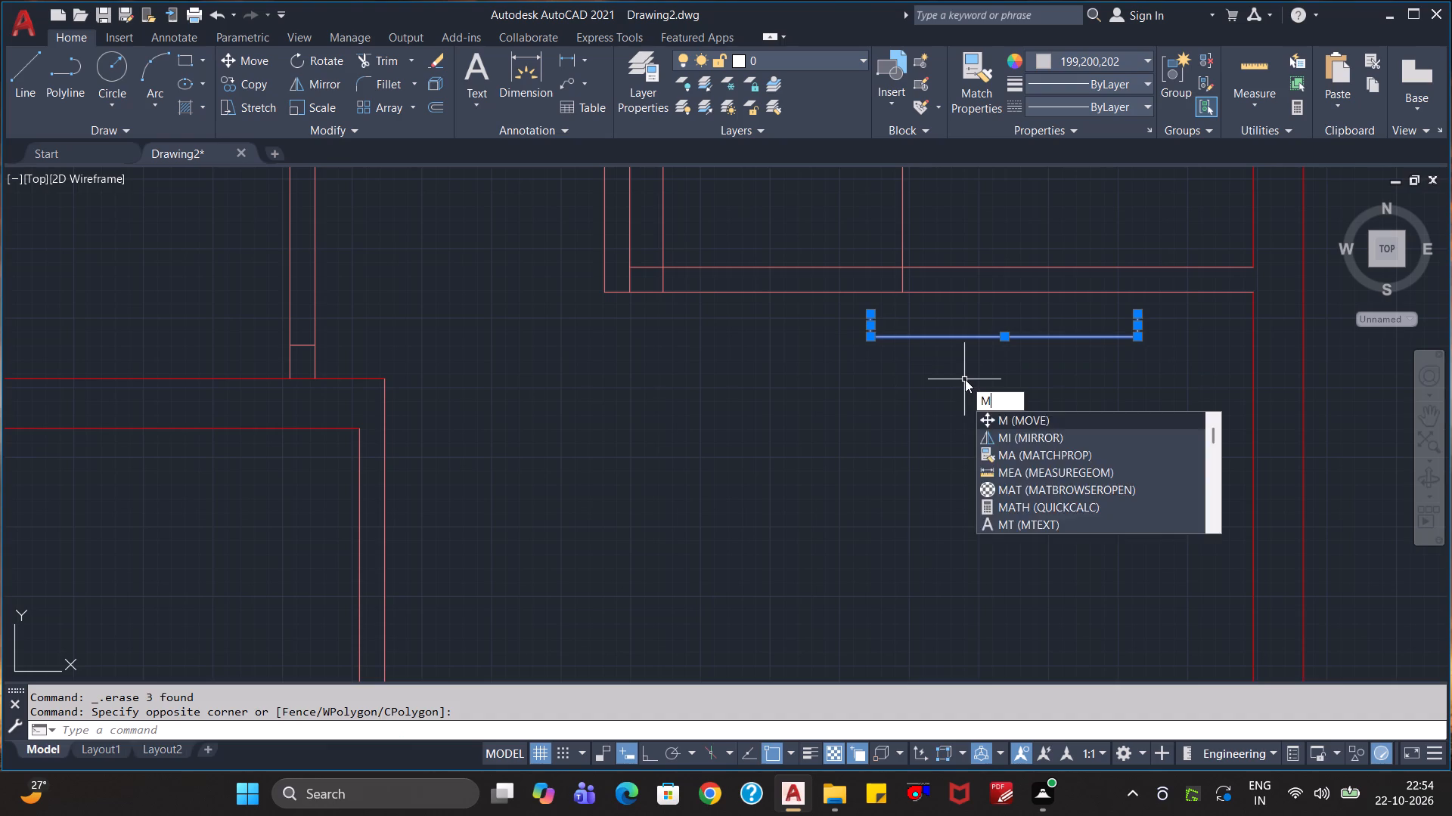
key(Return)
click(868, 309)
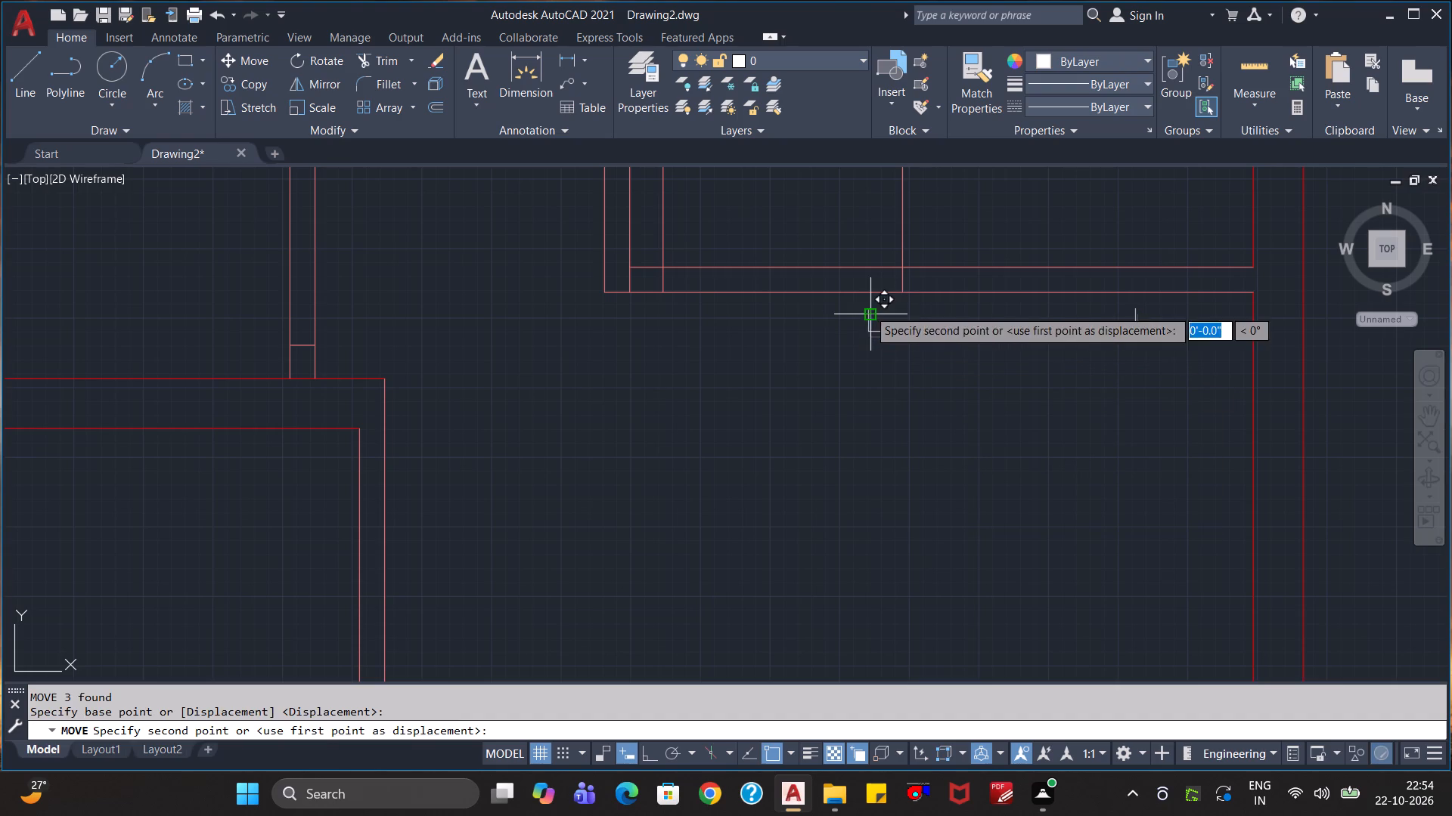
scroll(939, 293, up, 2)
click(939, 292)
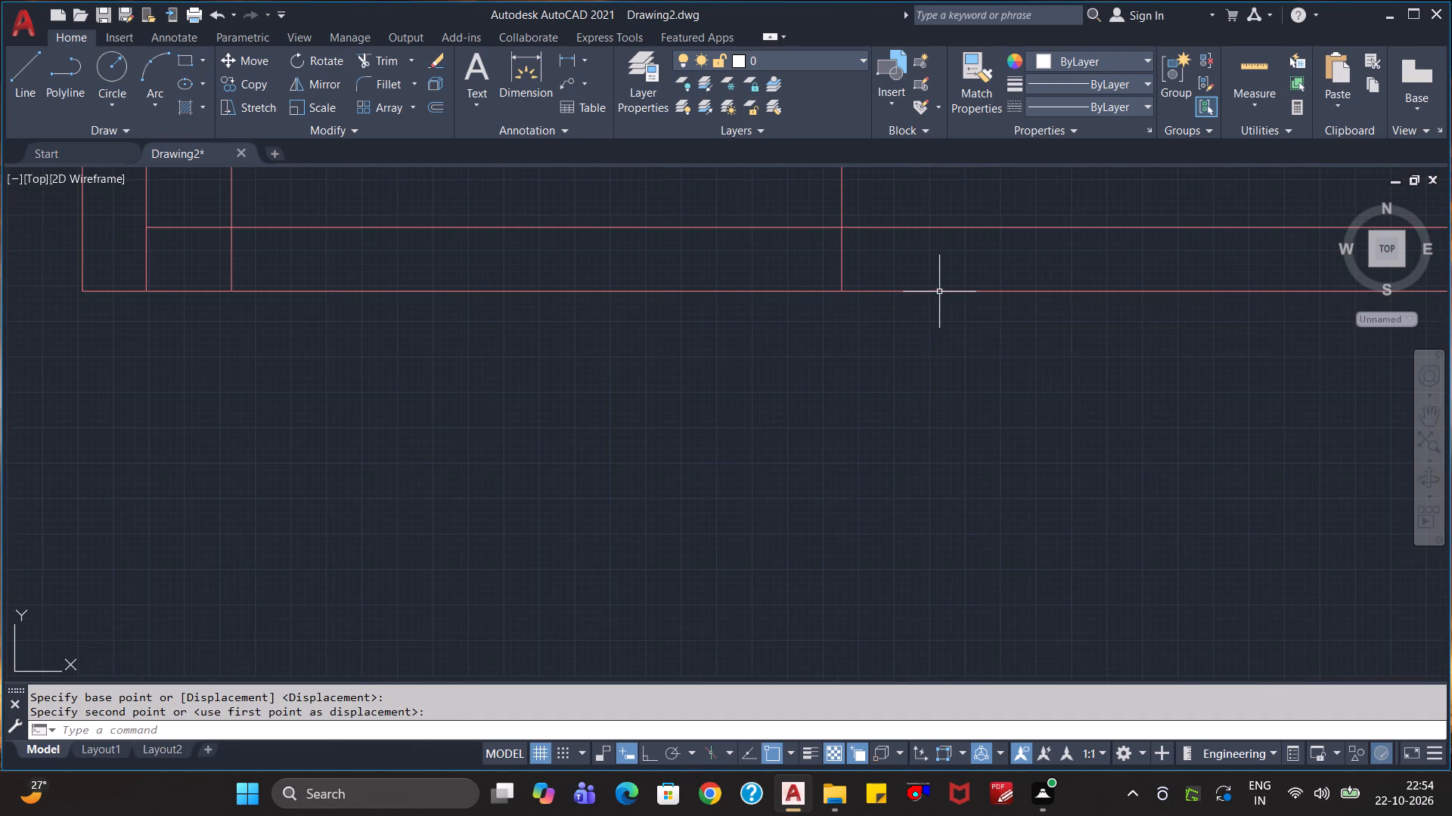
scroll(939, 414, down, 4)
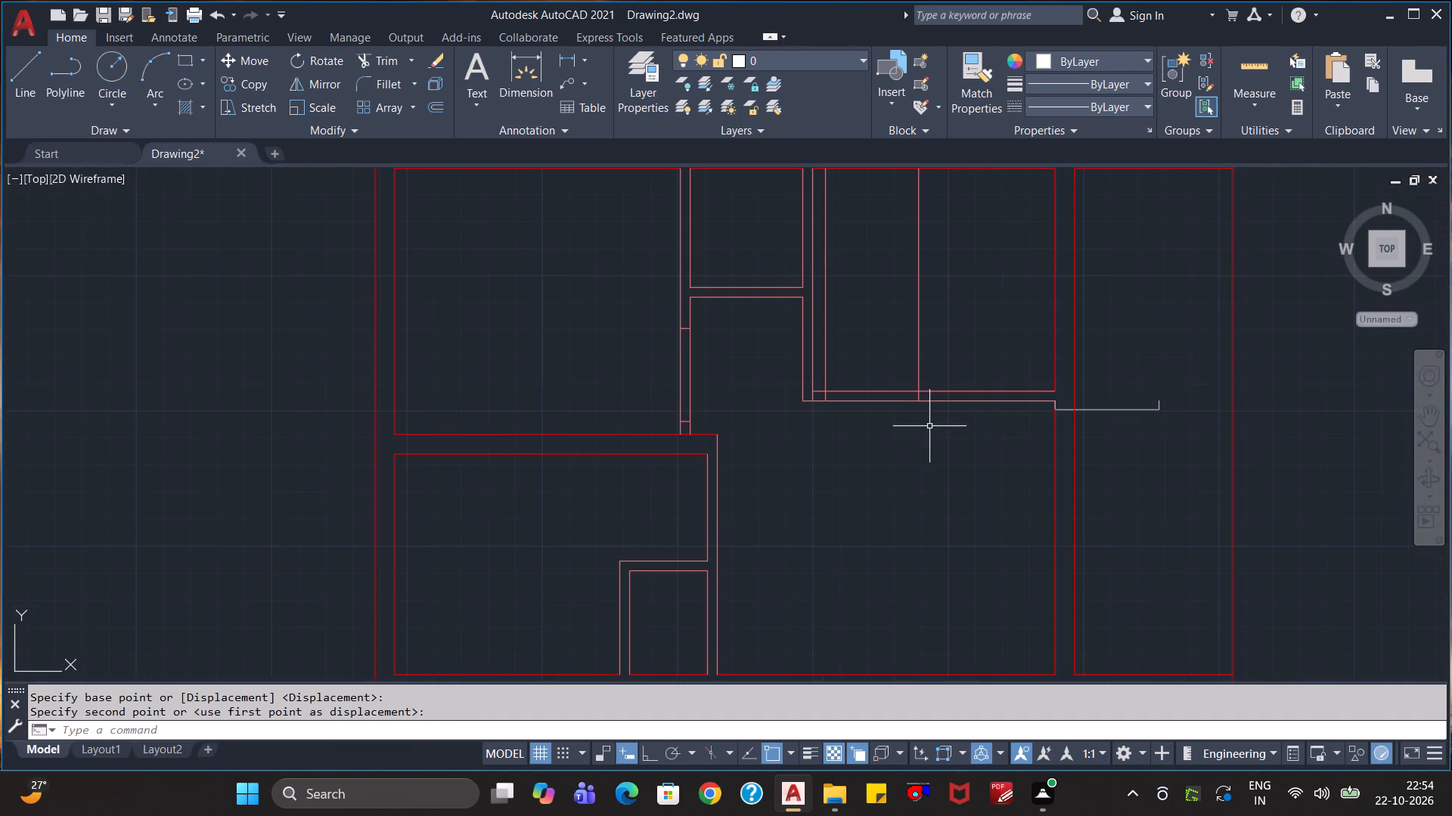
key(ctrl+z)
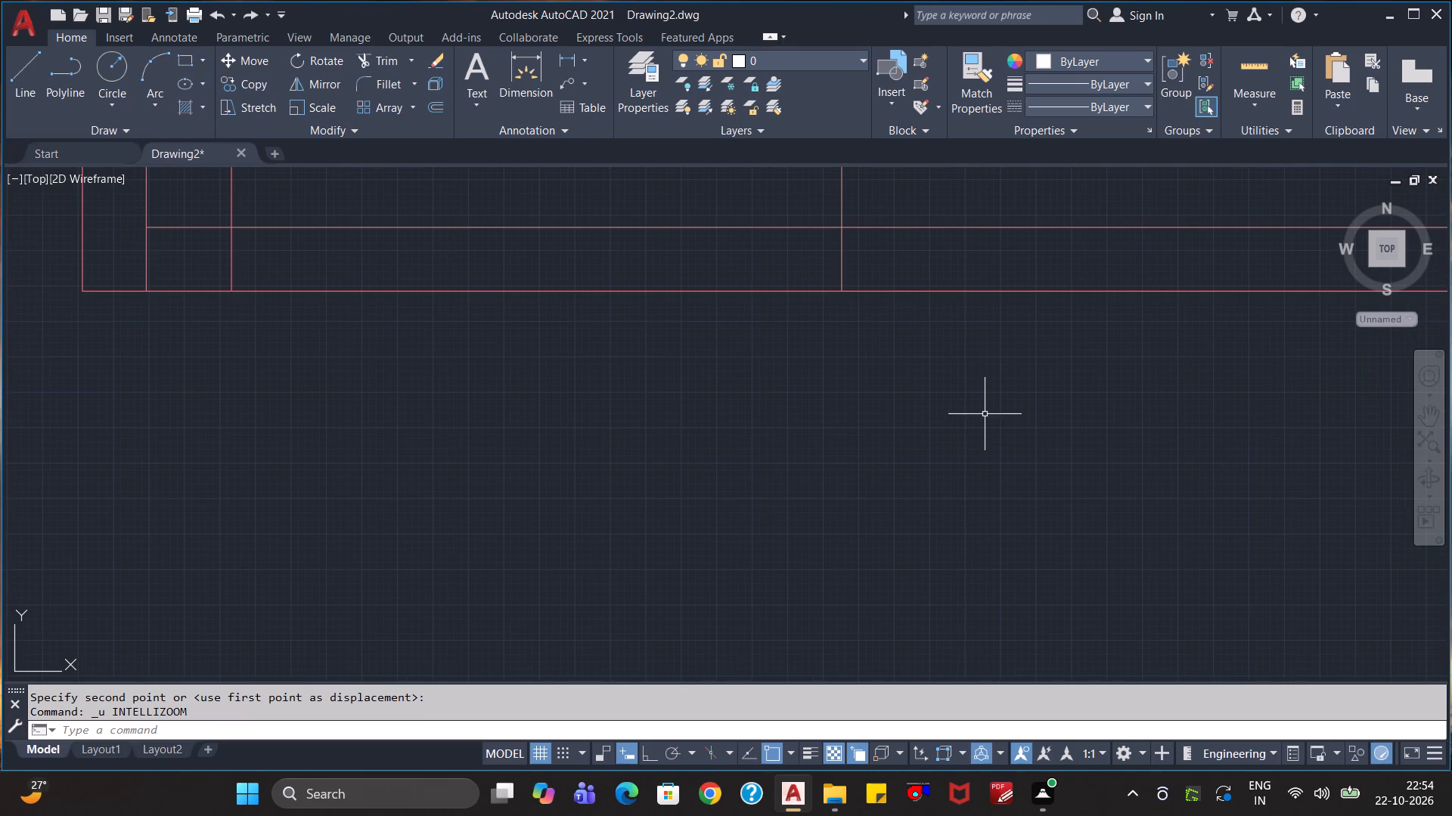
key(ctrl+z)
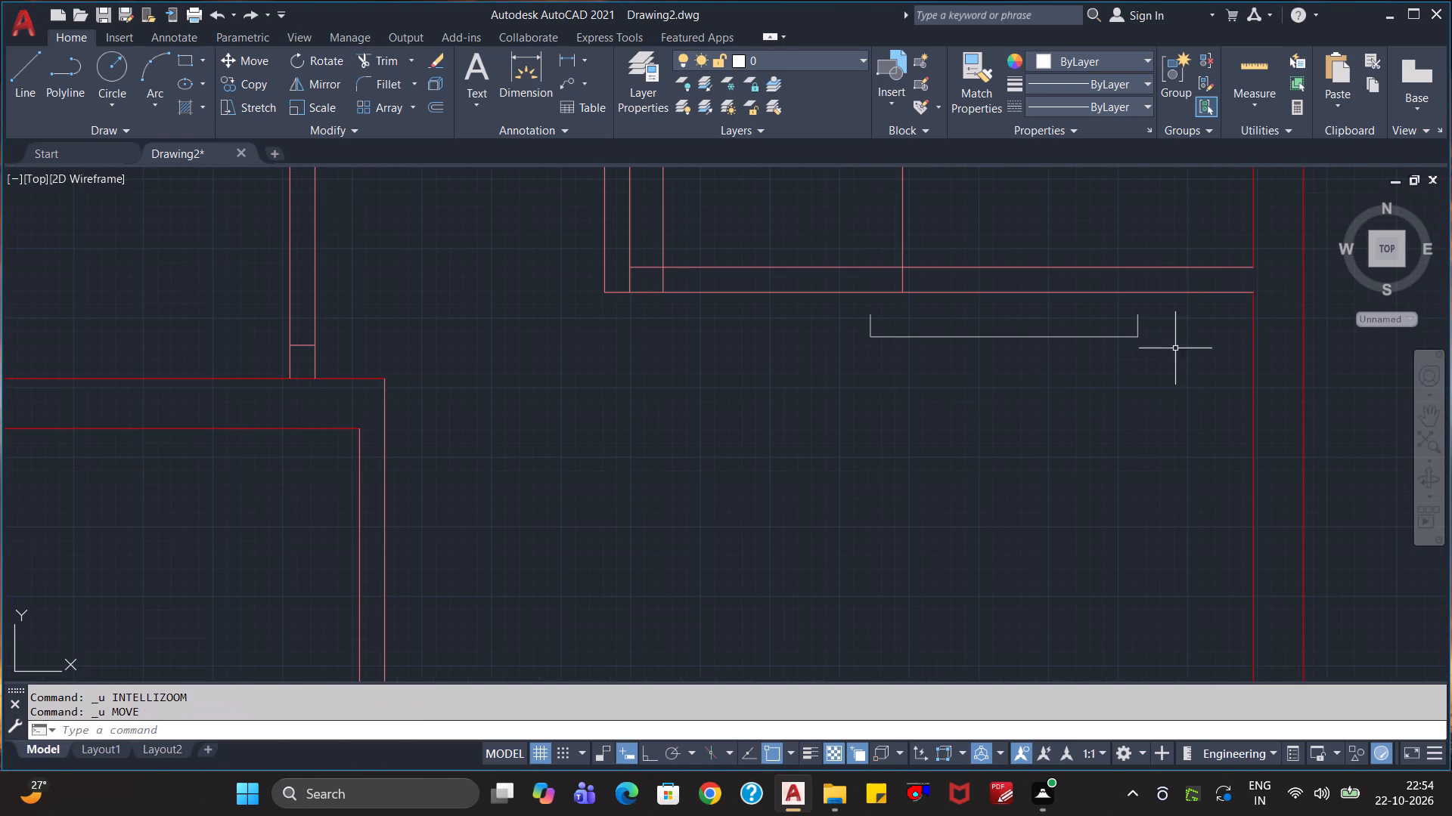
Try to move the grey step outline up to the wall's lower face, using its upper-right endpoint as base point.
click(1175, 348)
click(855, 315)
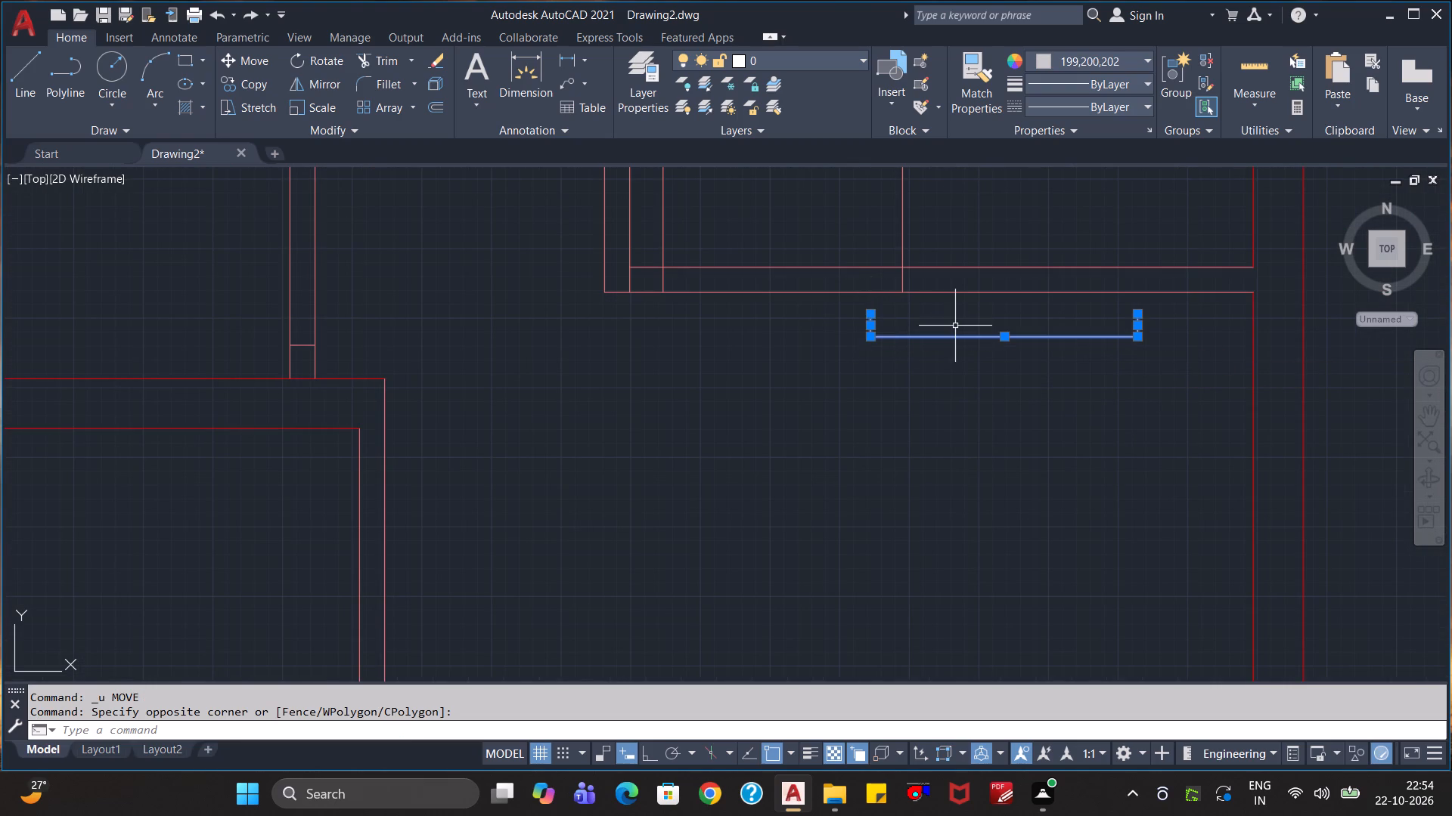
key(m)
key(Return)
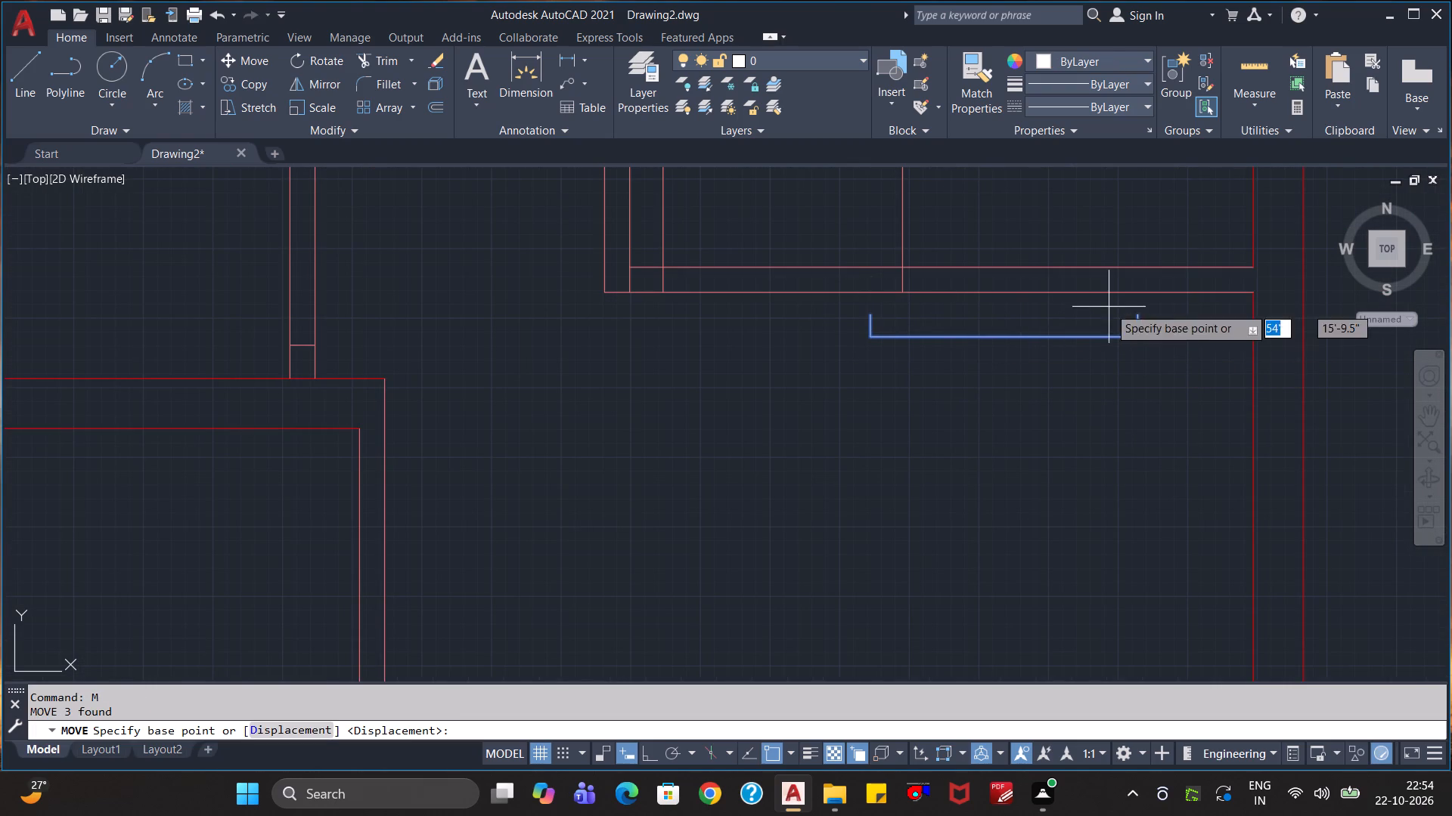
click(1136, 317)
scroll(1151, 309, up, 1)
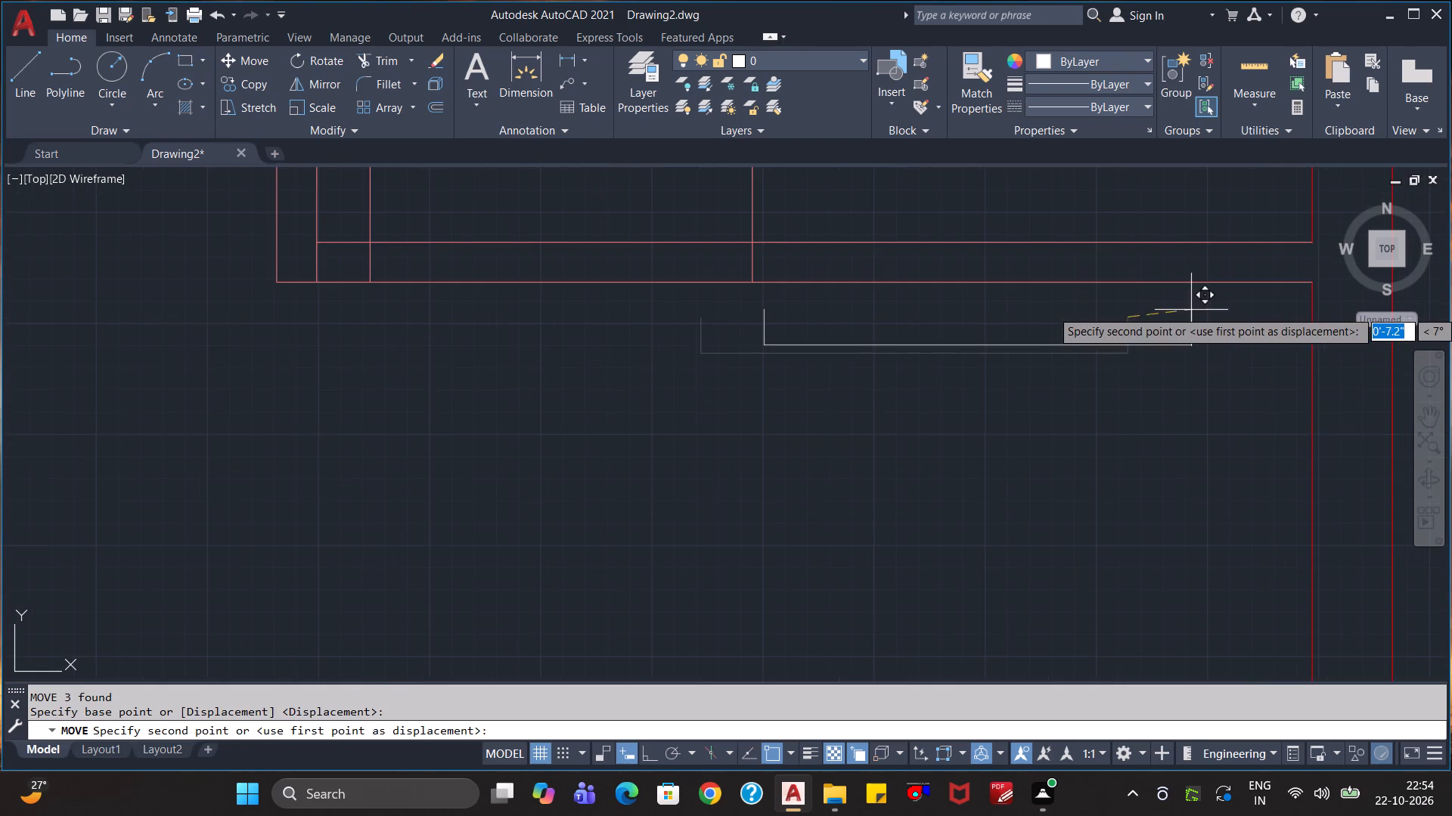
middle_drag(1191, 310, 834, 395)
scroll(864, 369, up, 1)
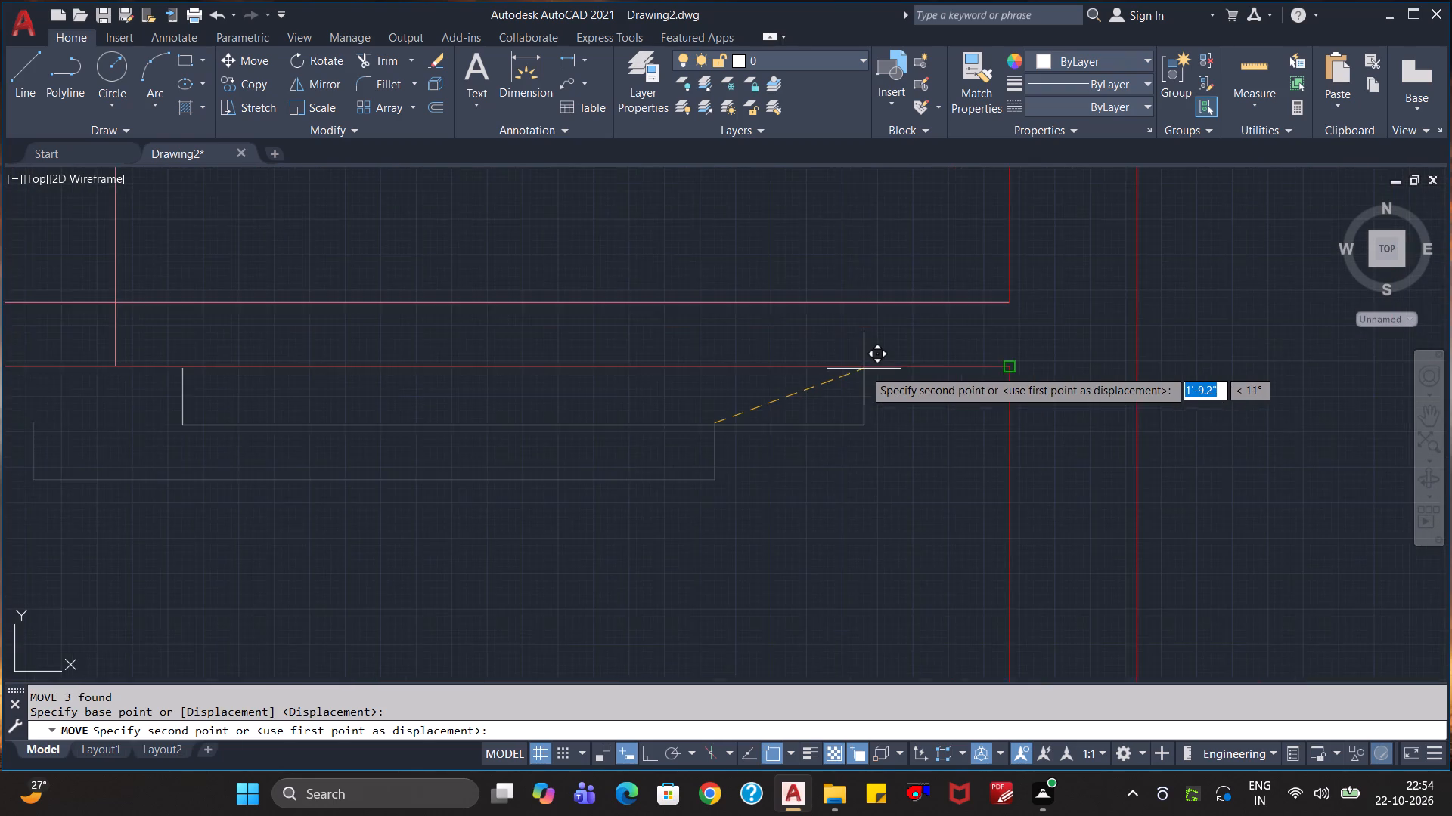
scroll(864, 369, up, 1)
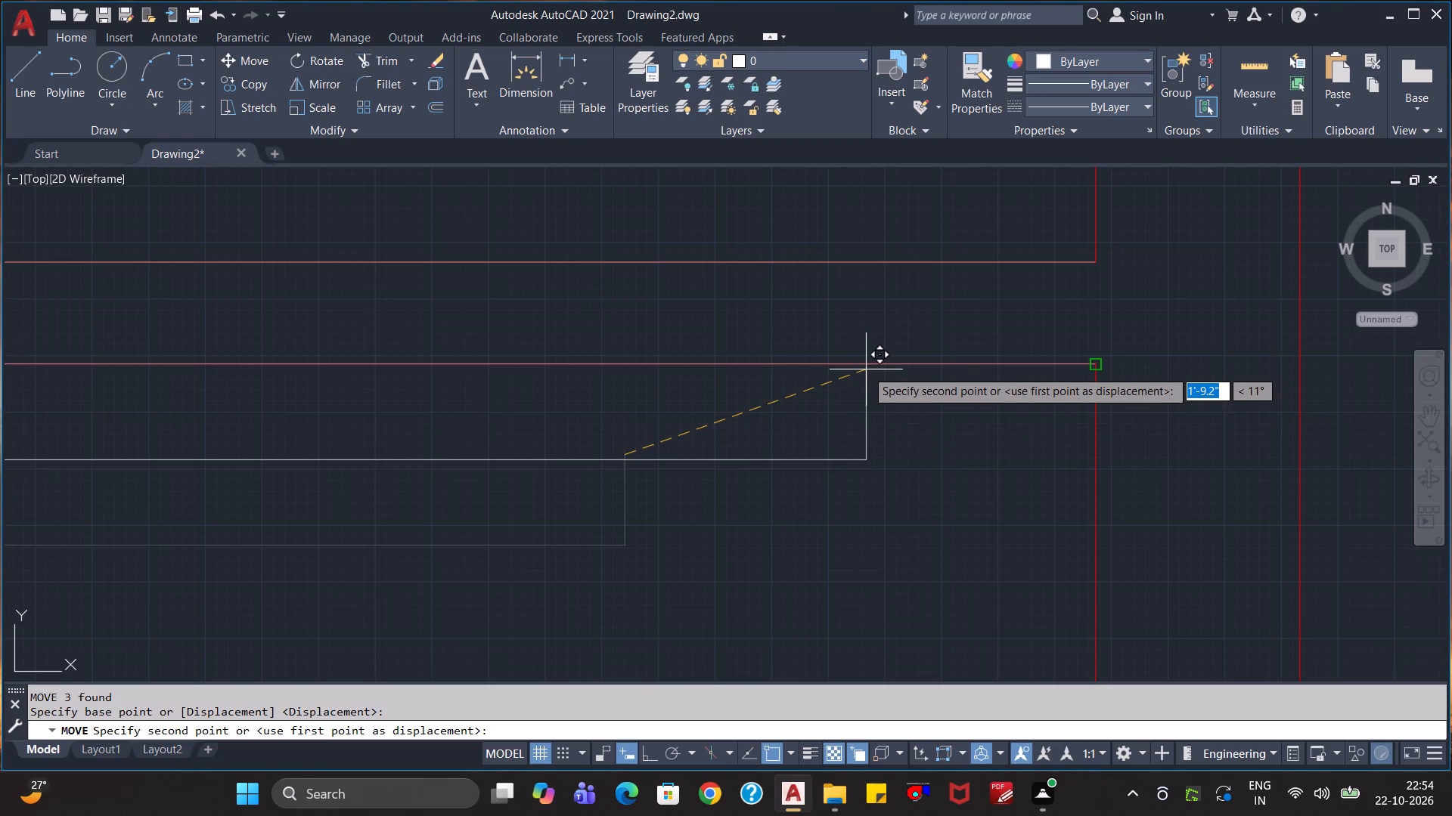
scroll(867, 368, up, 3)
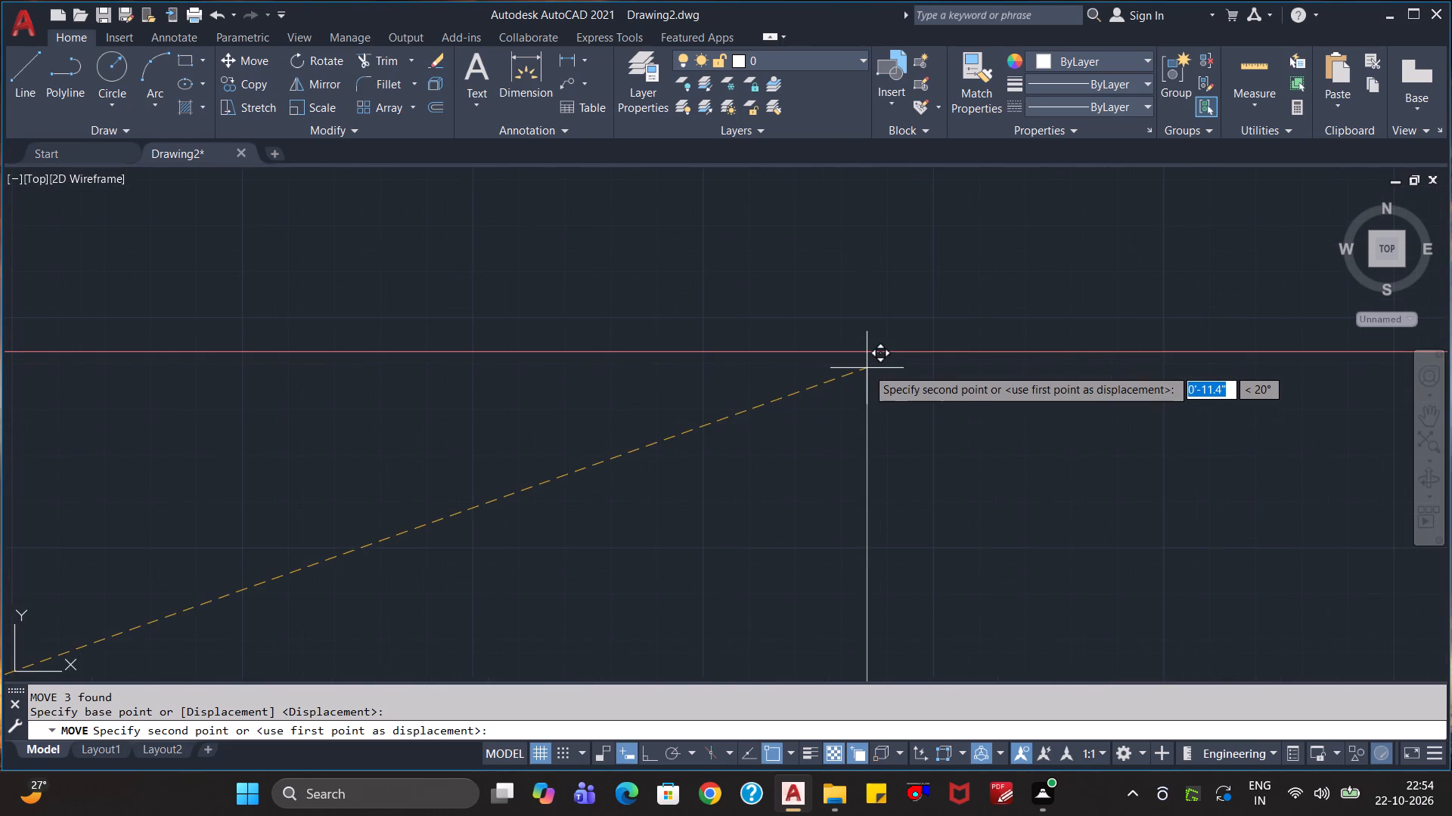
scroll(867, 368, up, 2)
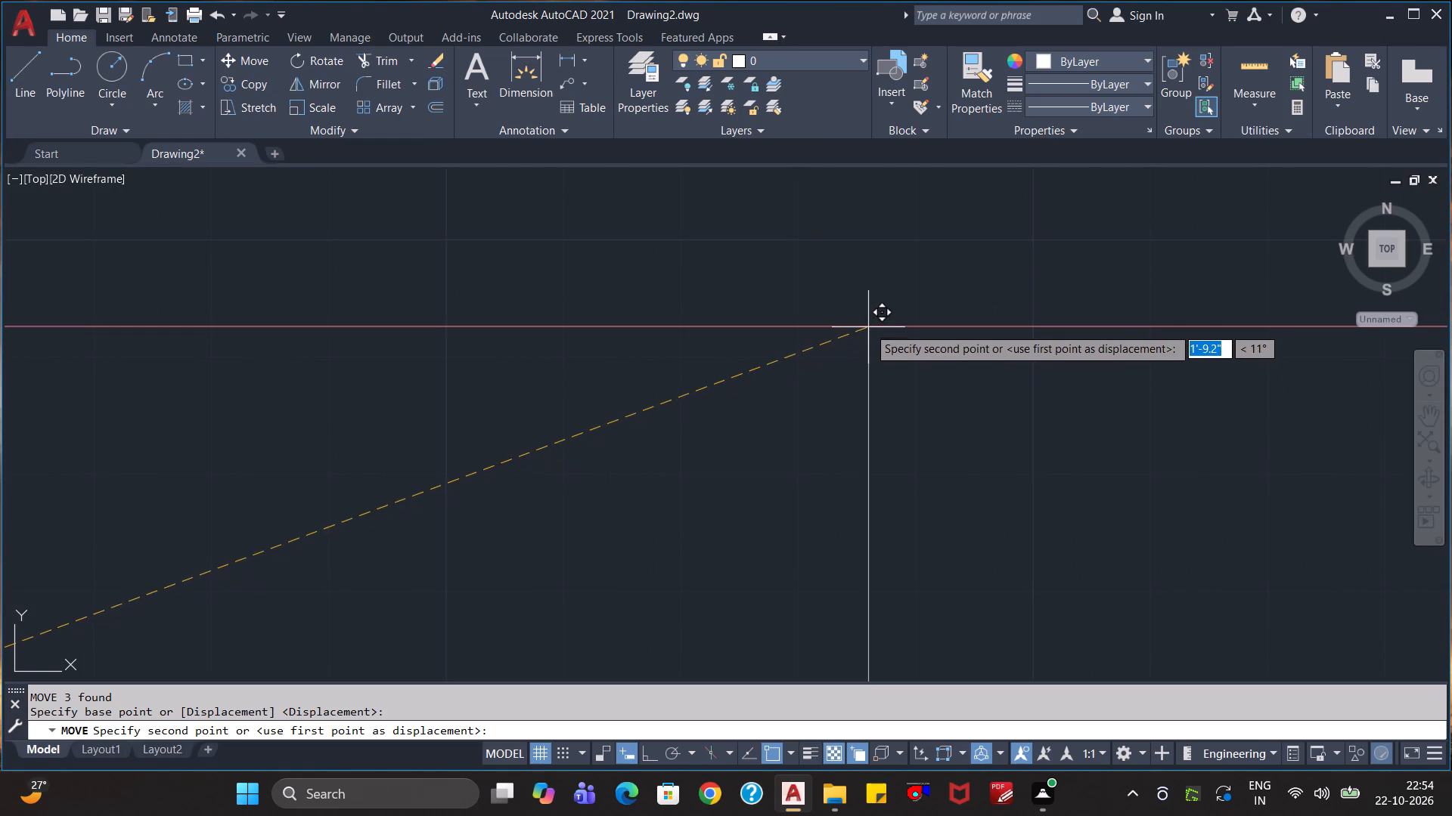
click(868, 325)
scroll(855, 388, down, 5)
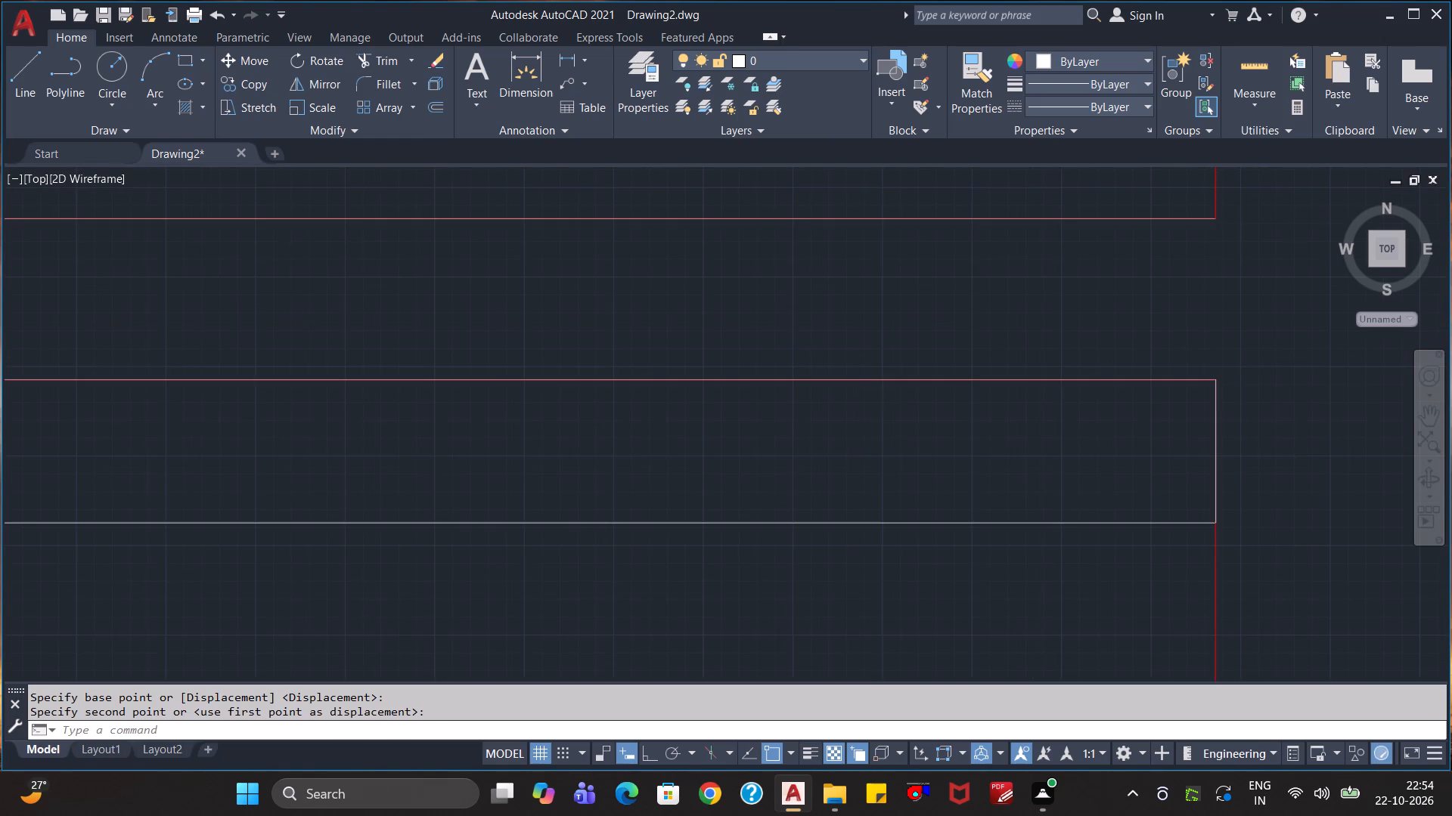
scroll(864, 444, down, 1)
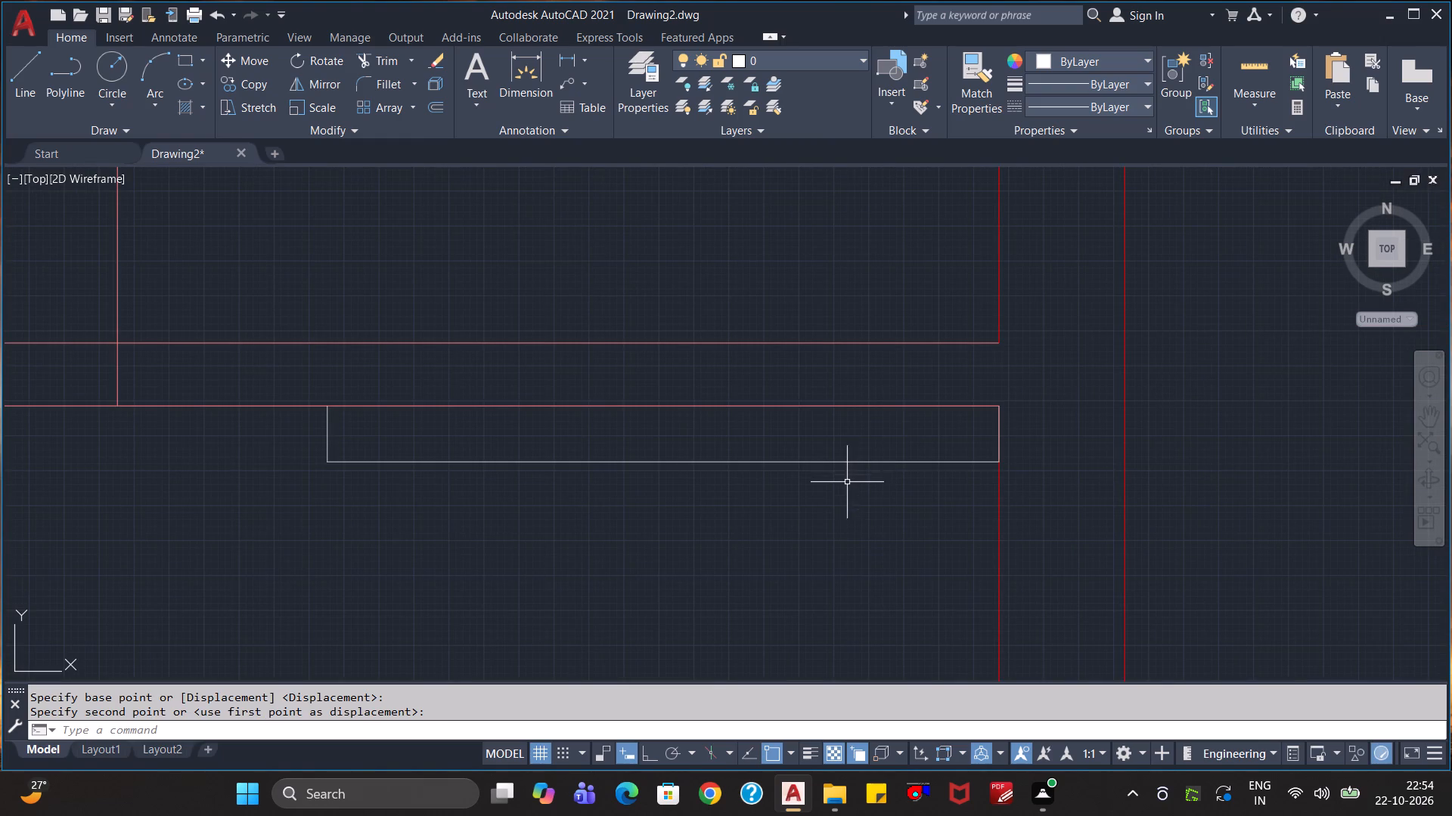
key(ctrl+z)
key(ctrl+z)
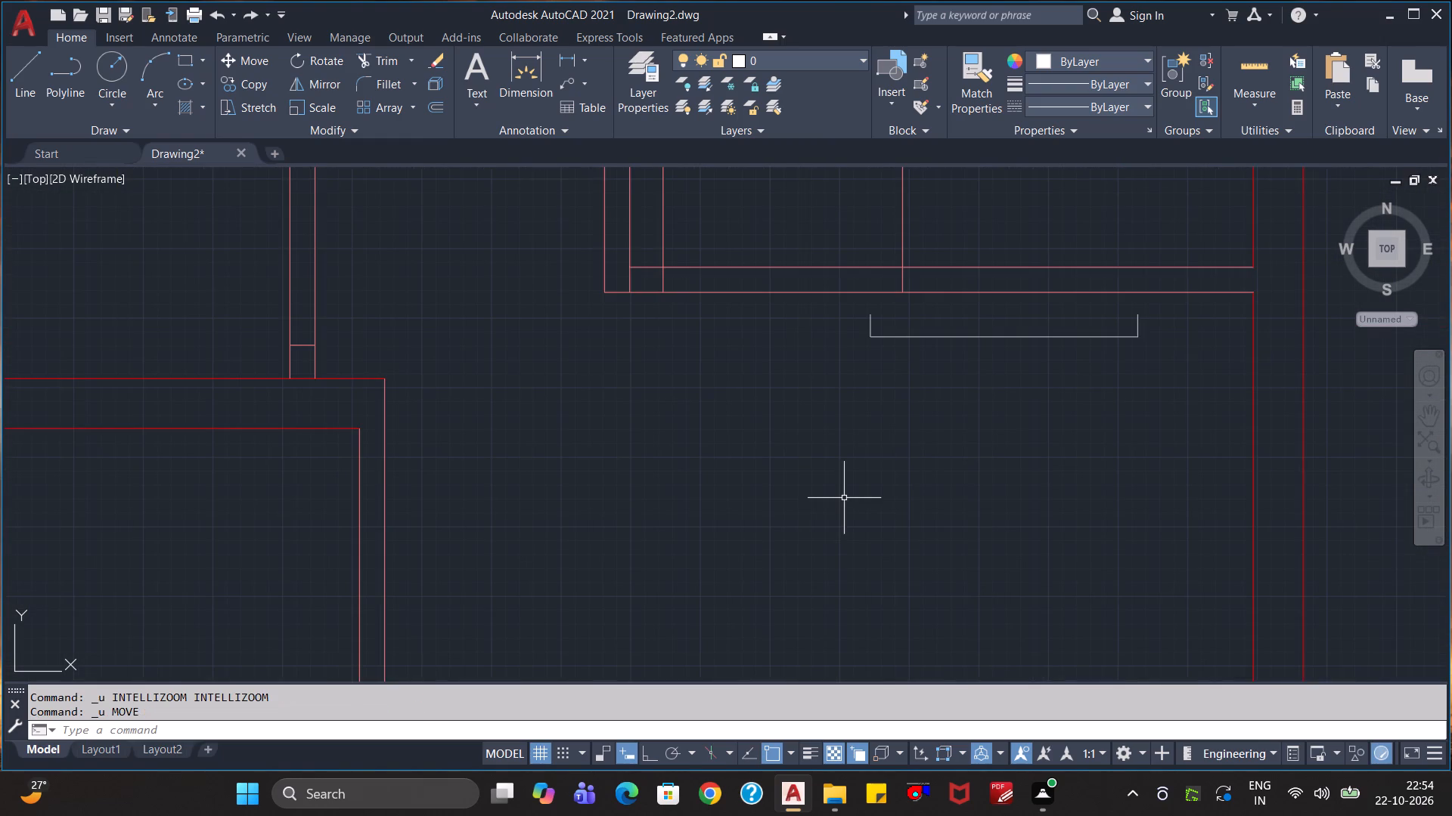
With Ortho on, draw a short vertical line about 4" long across the bottom wall's lower face, between the step outline and the thick wall.
scroll(1137, 395, up, 1)
middle_drag(1217, 367, 963, 610)
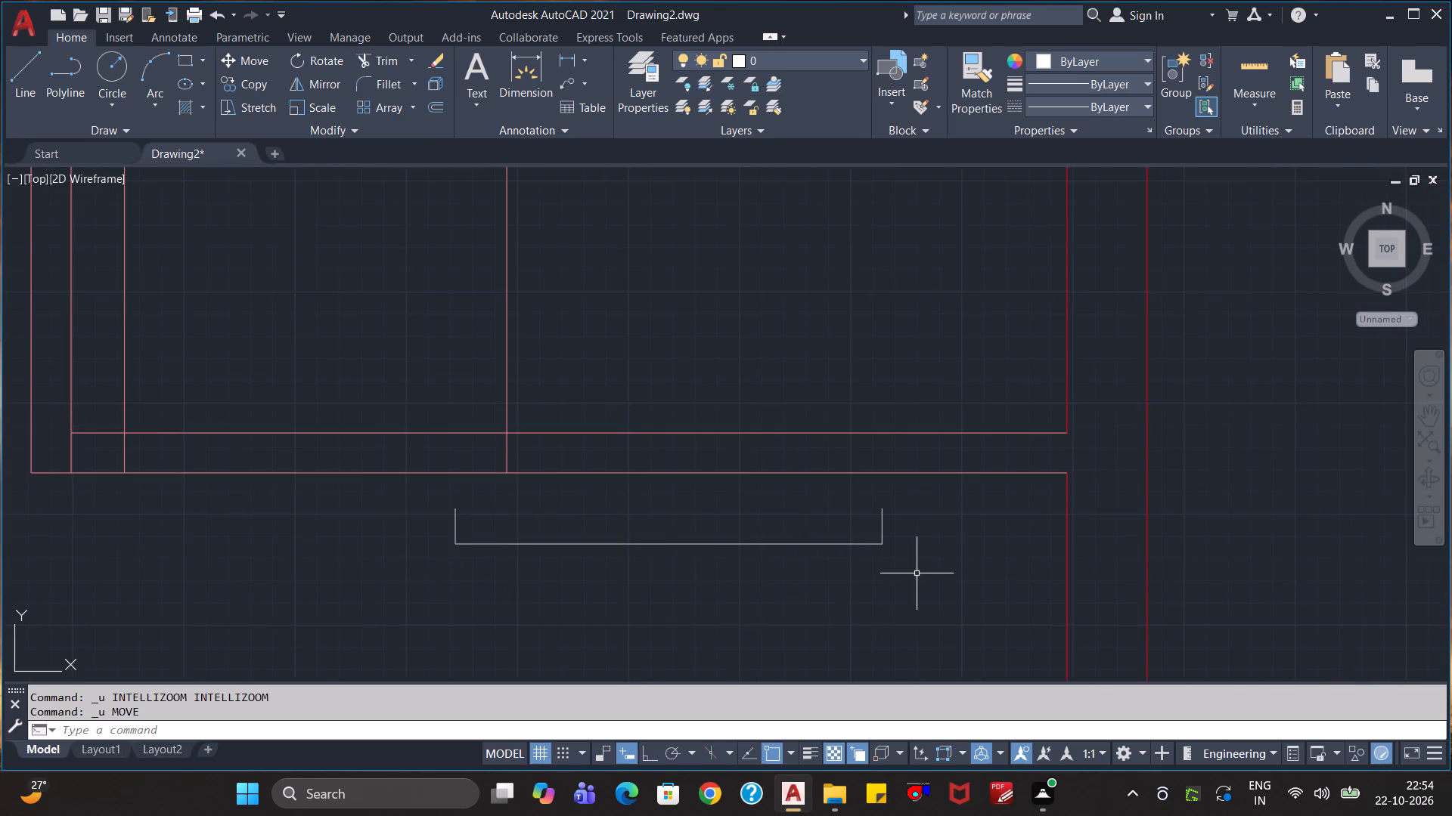
scroll(920, 555, up, 1)
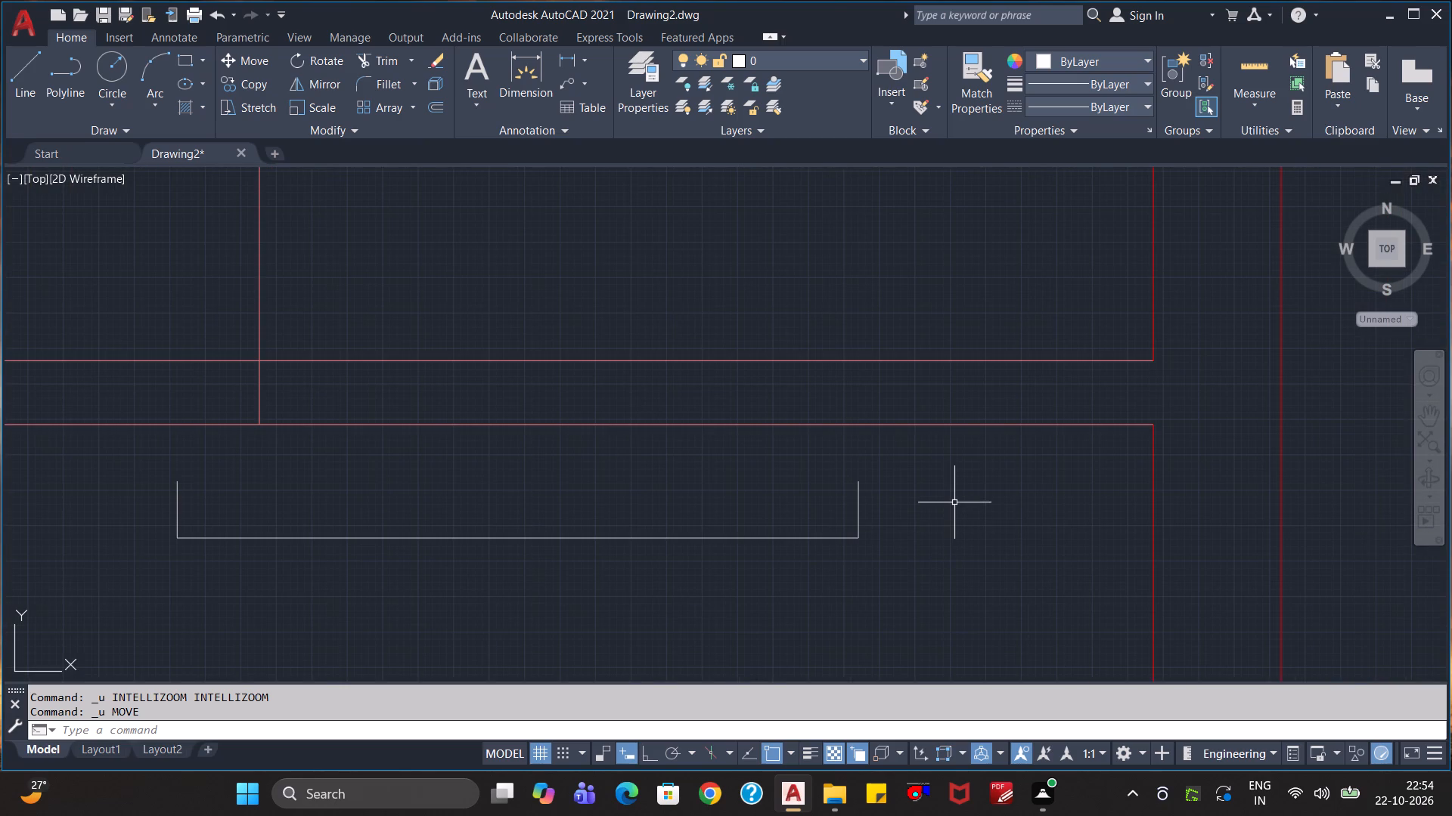
key(l)
key(Return)
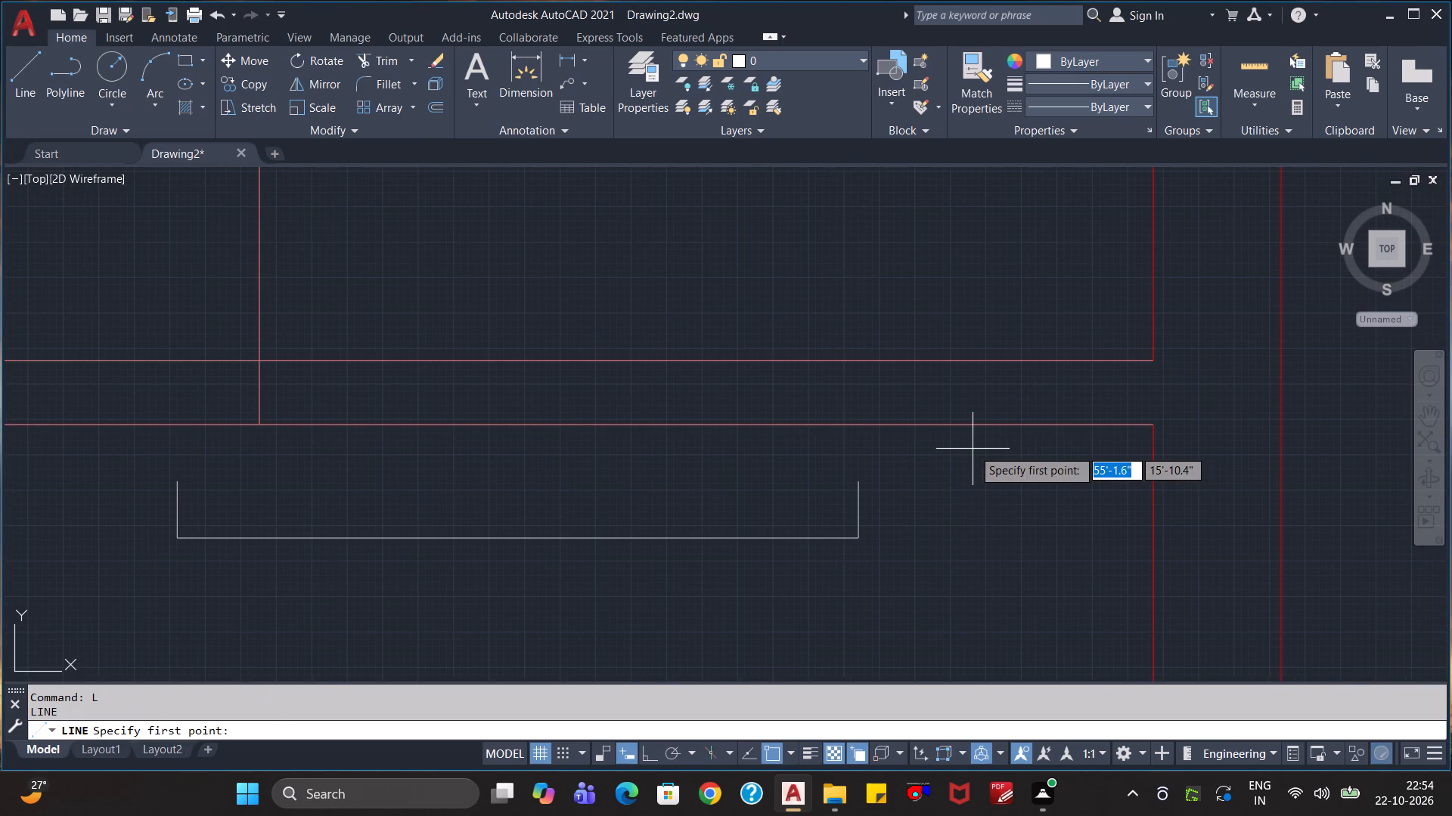
click(969, 450)
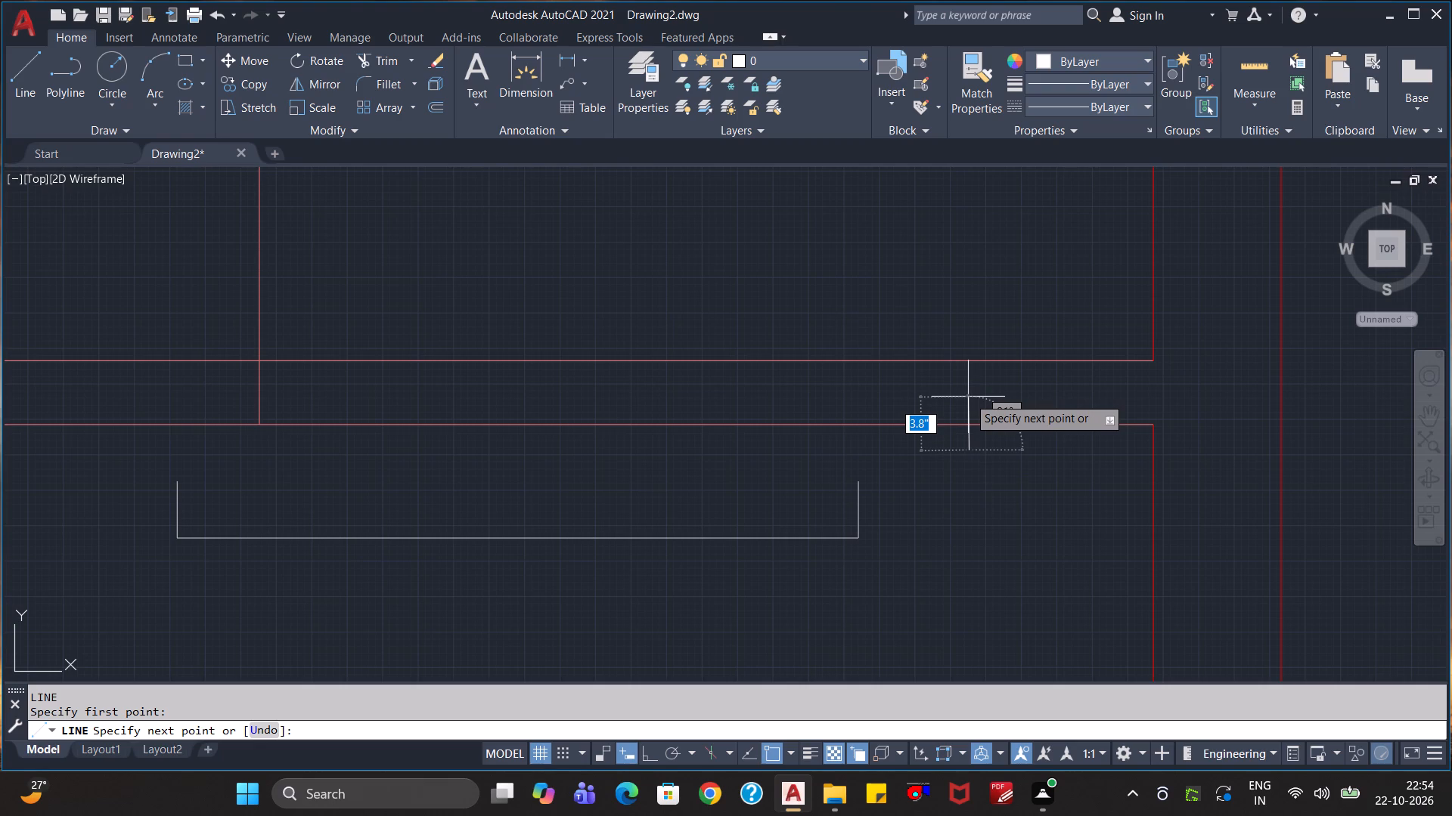
key(F8)
click(972, 394)
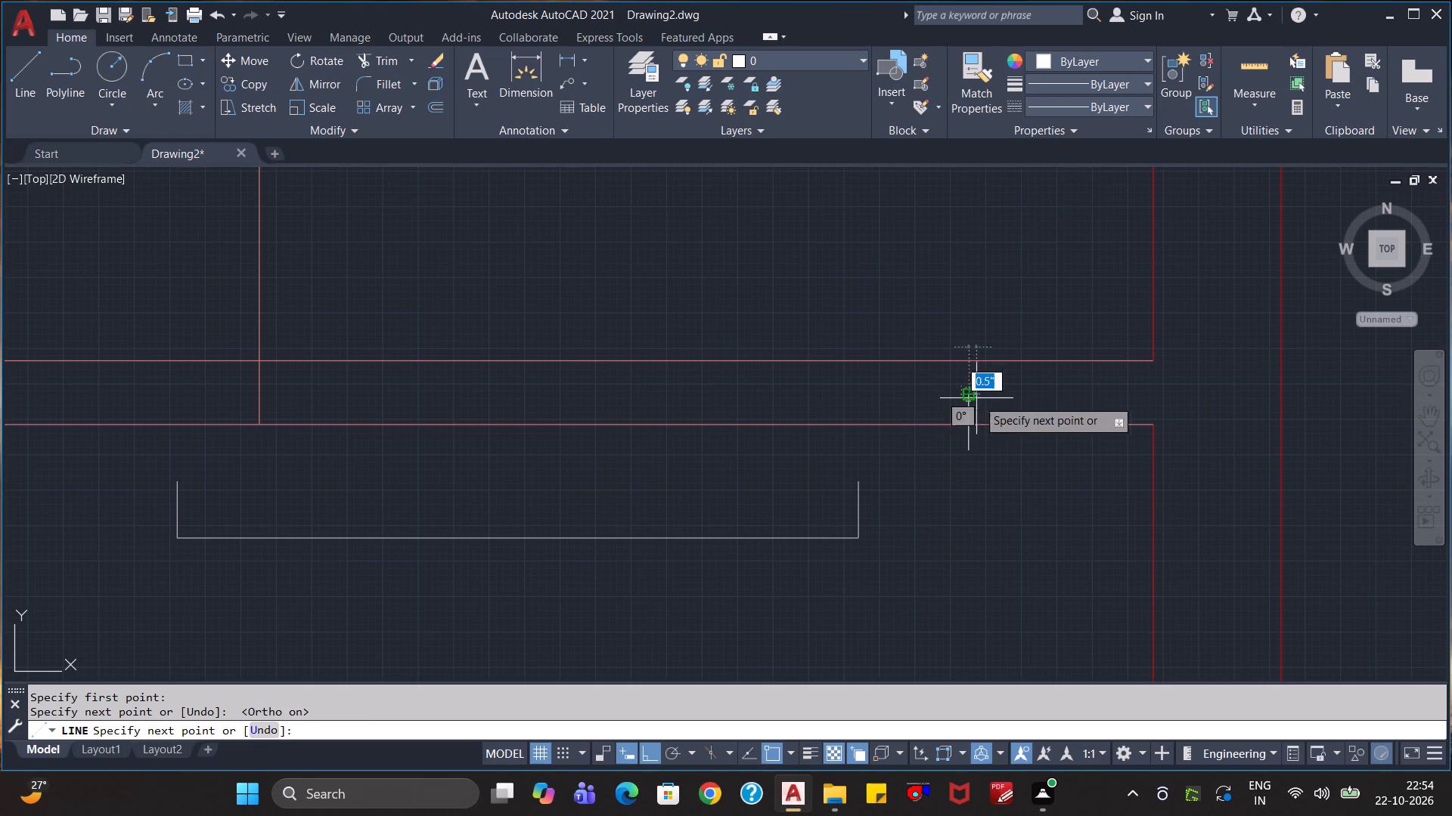
key(Escape)
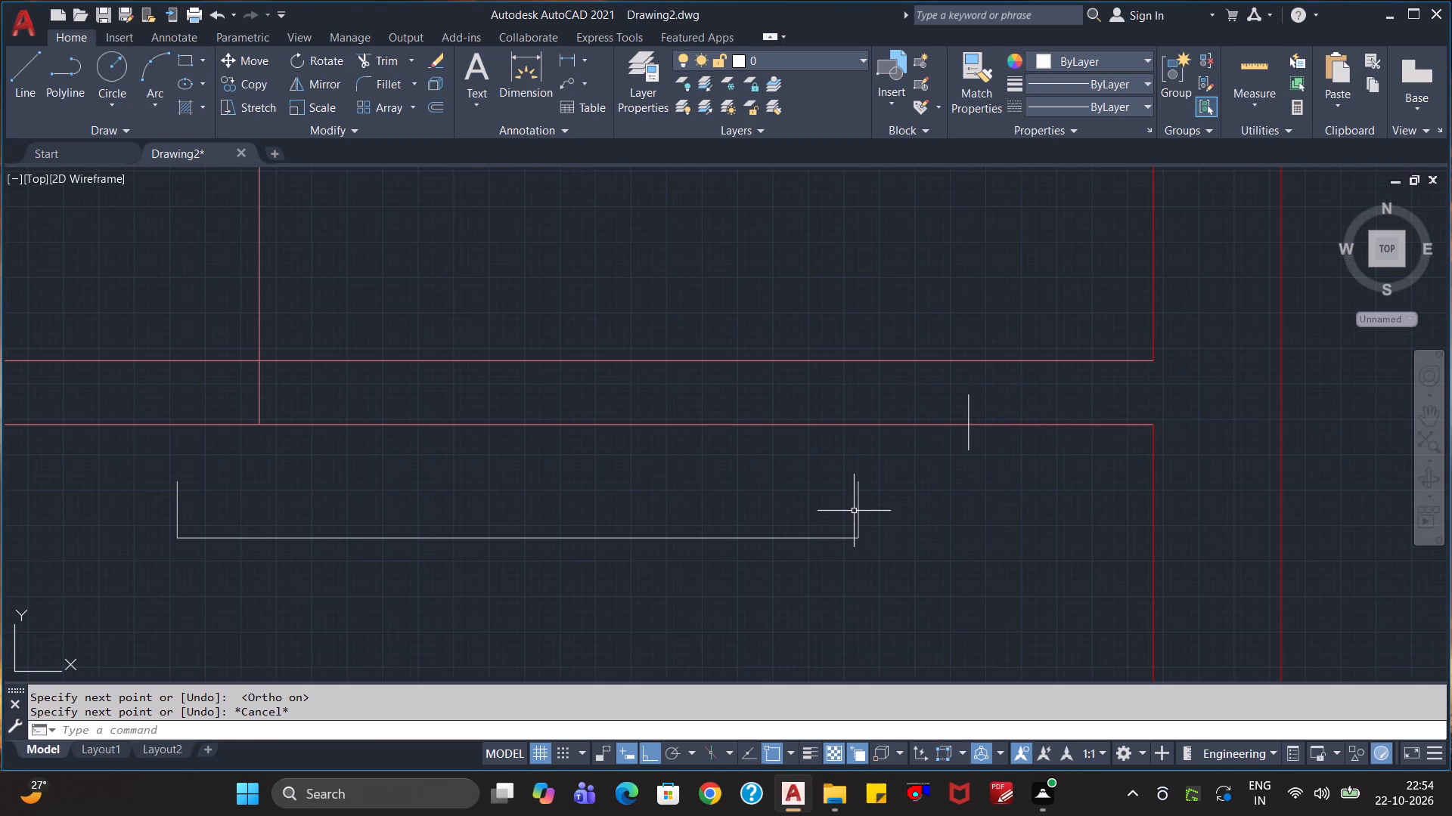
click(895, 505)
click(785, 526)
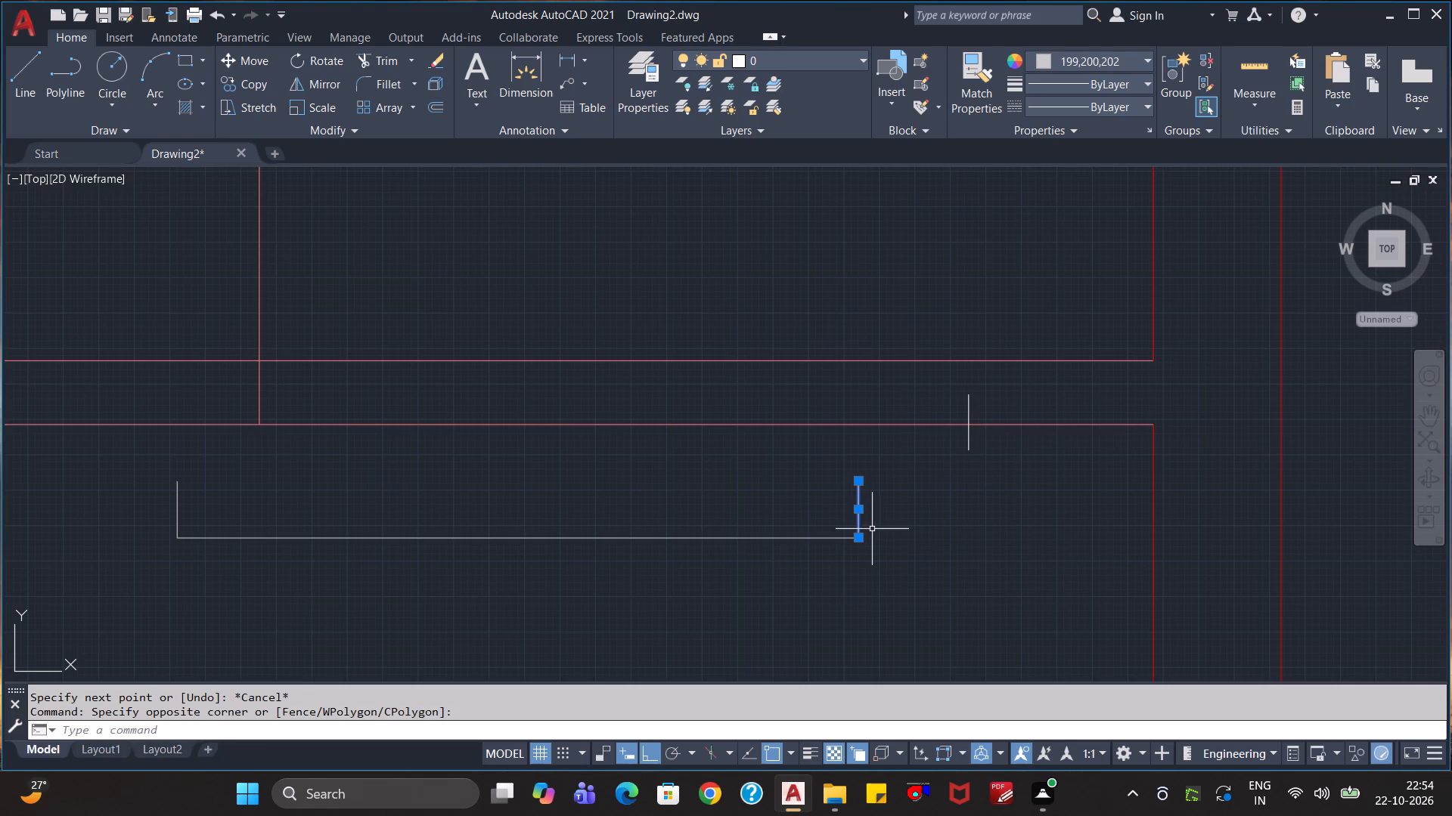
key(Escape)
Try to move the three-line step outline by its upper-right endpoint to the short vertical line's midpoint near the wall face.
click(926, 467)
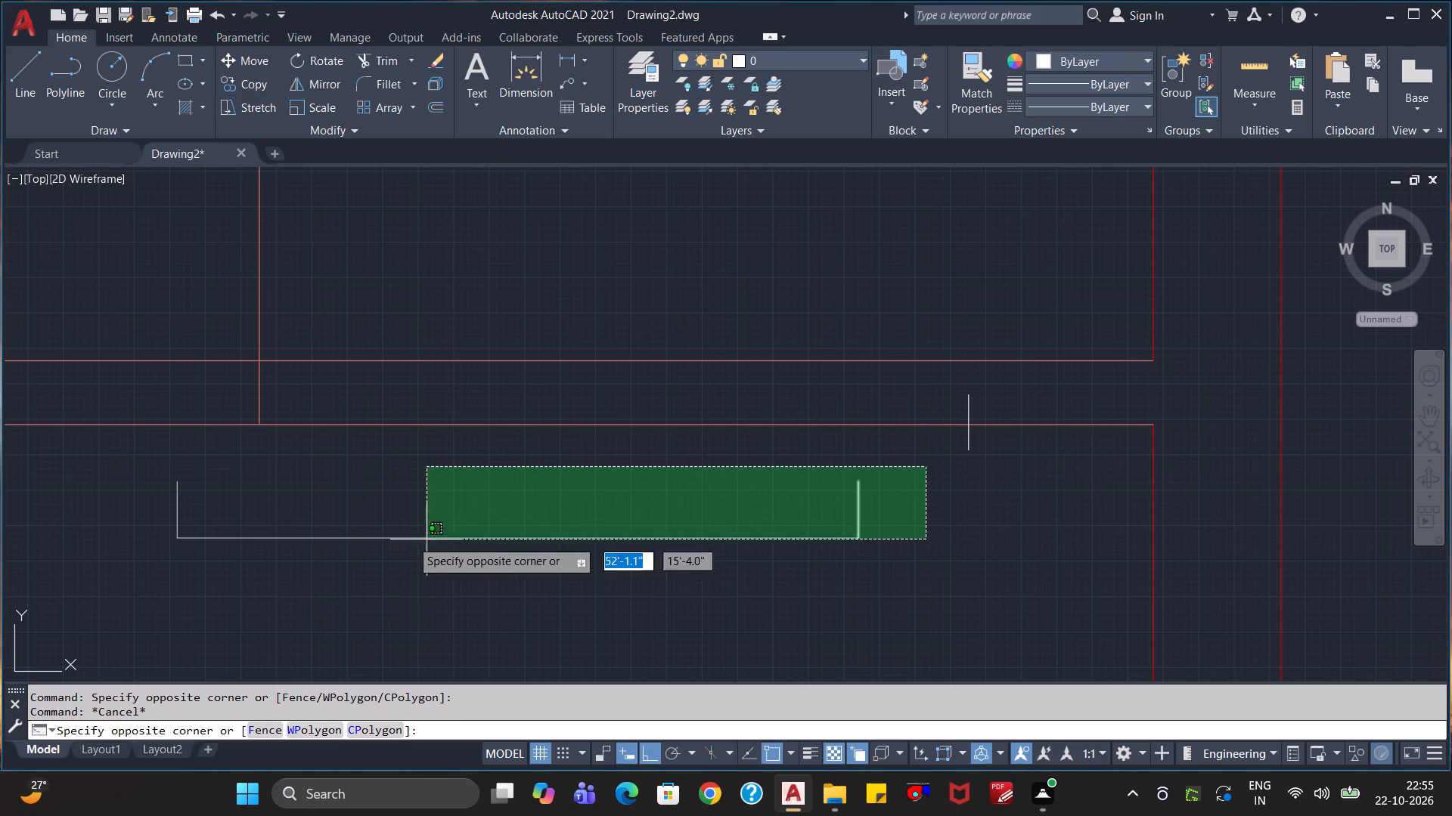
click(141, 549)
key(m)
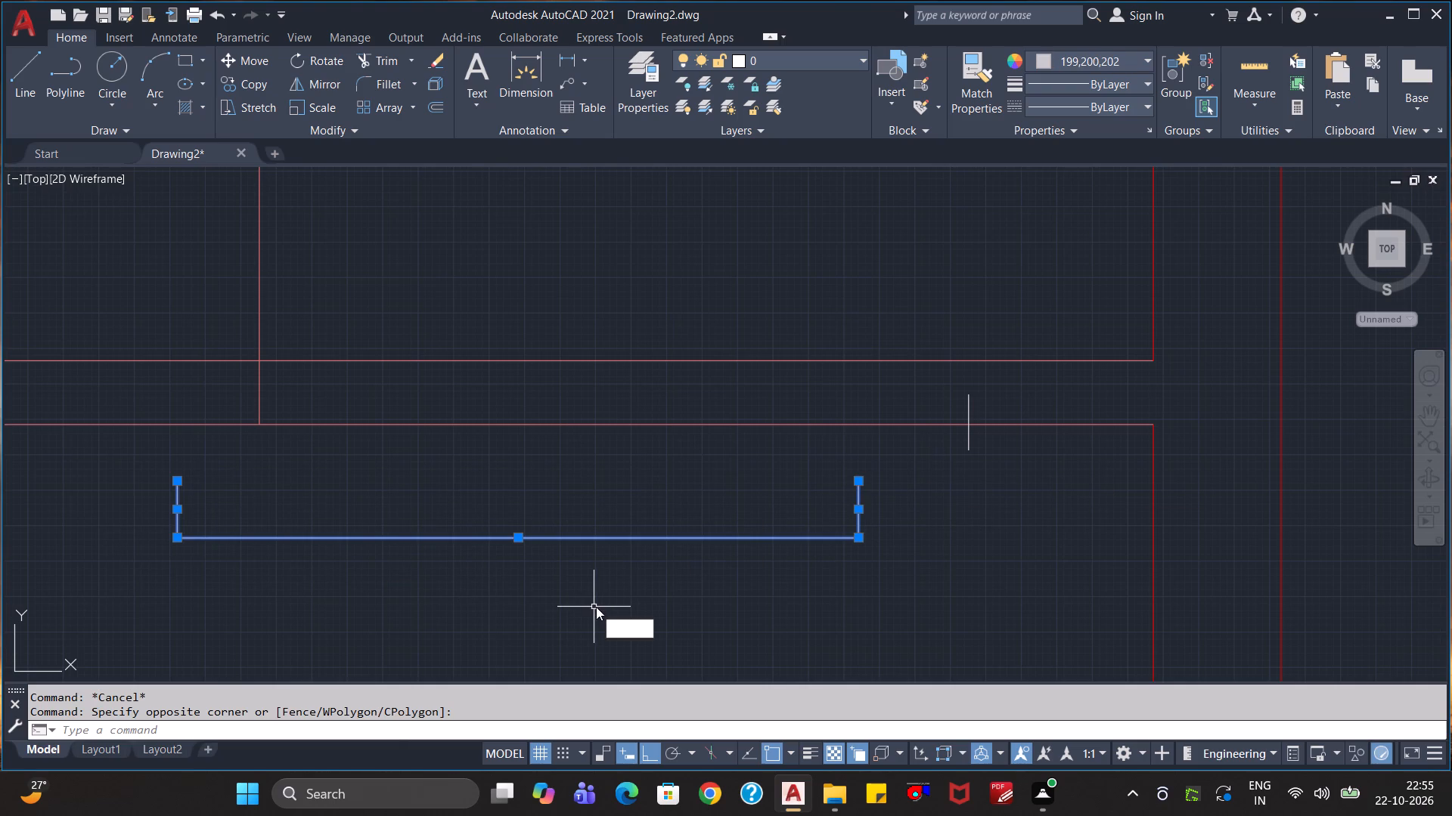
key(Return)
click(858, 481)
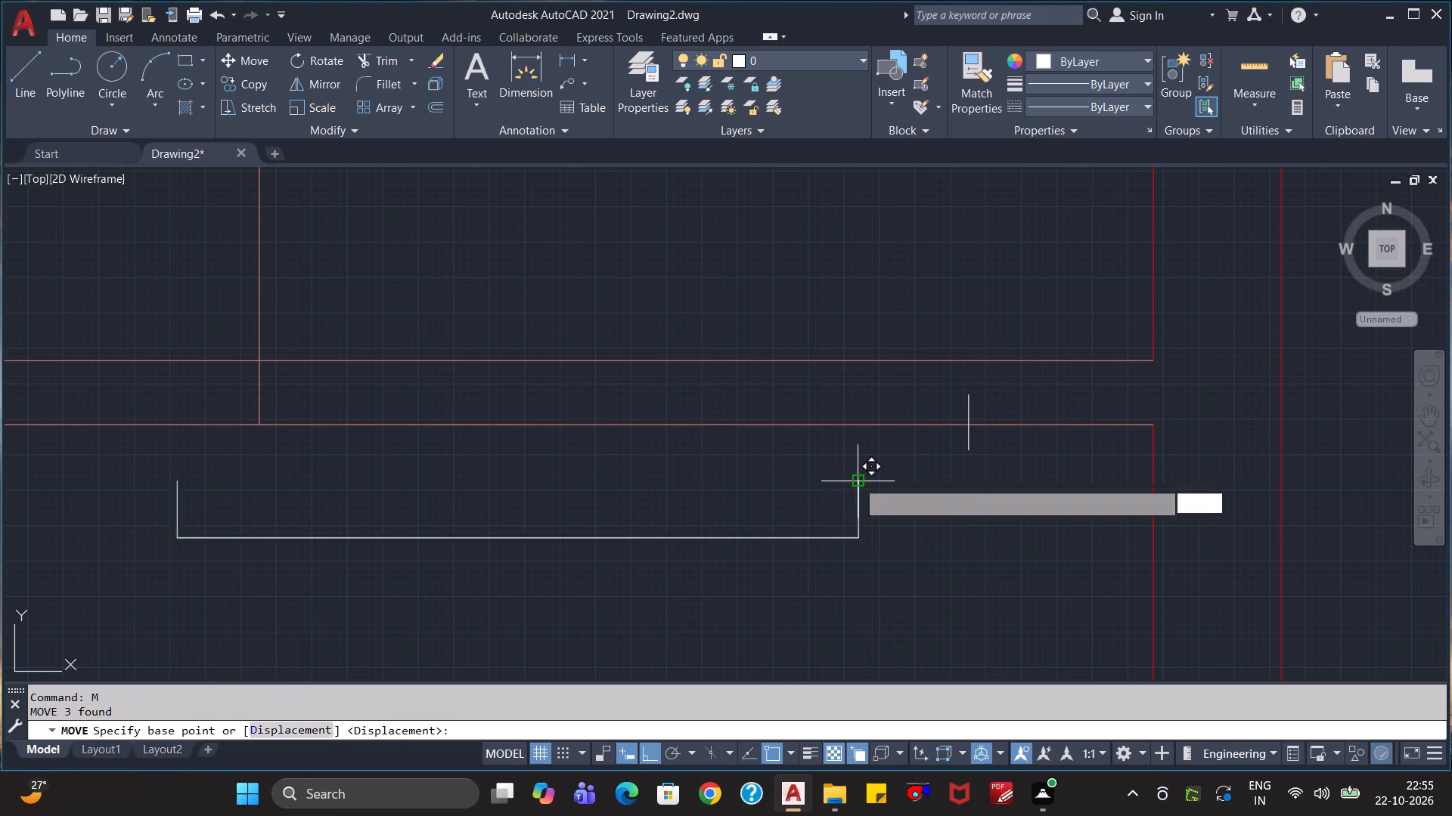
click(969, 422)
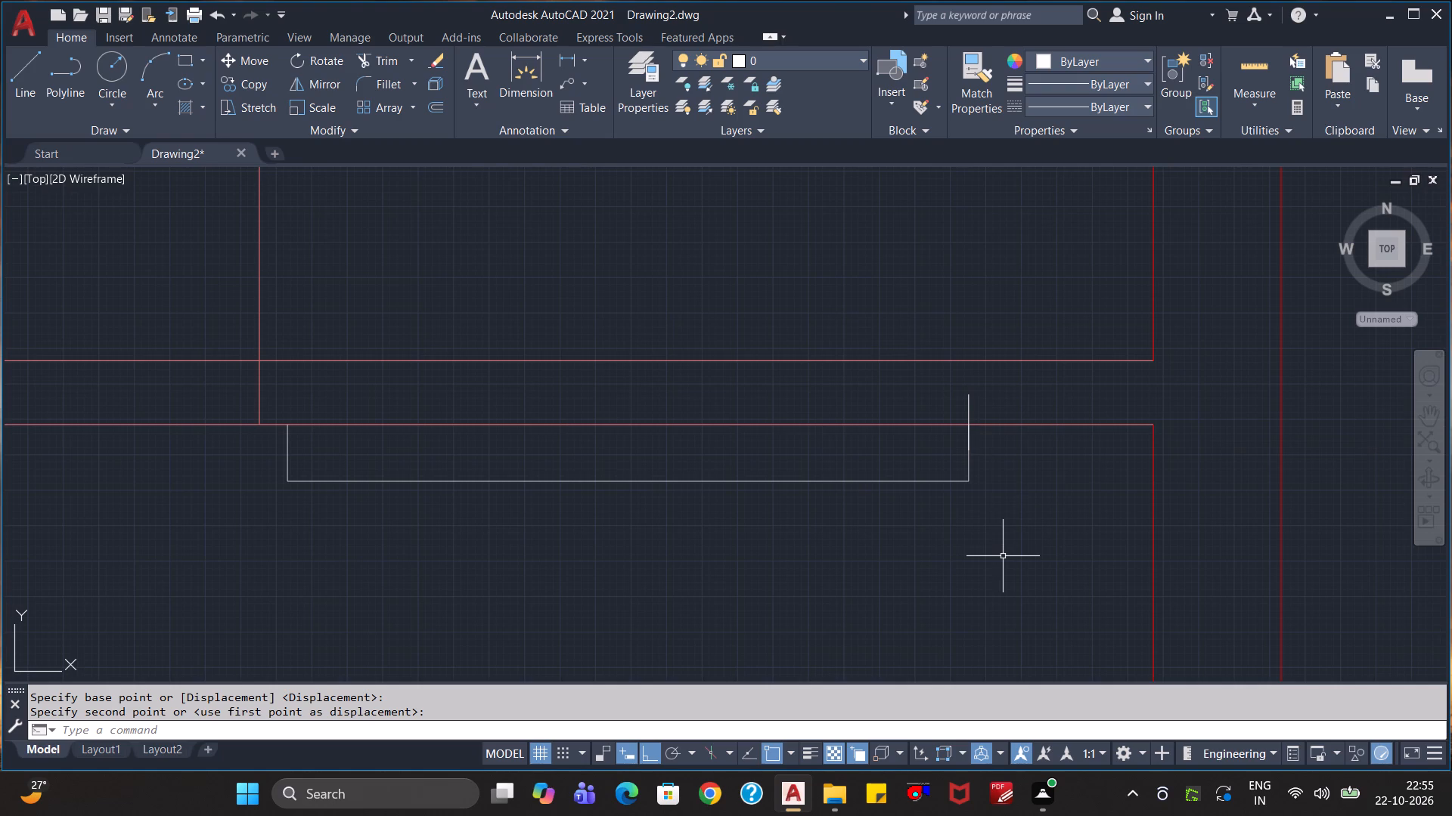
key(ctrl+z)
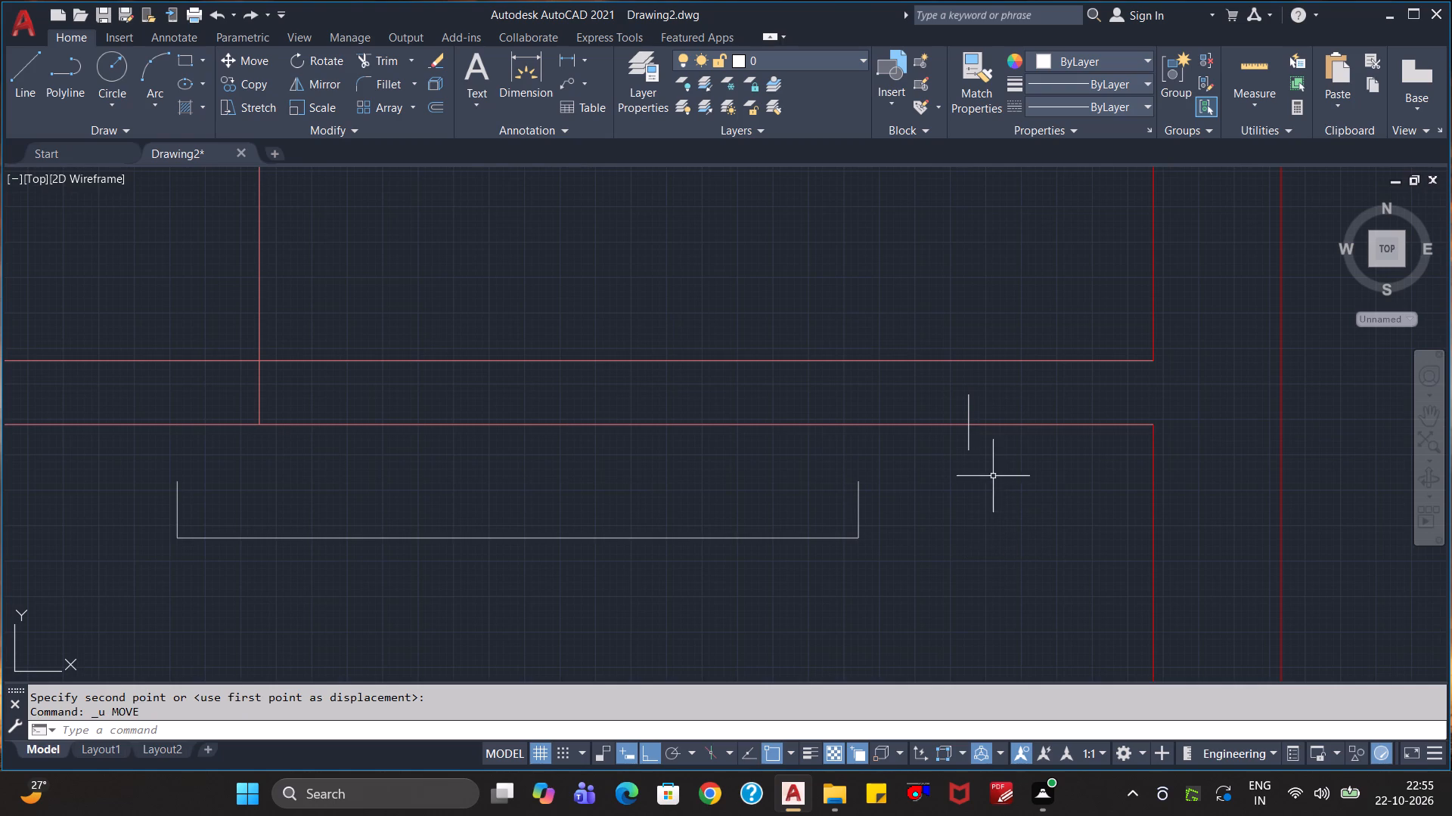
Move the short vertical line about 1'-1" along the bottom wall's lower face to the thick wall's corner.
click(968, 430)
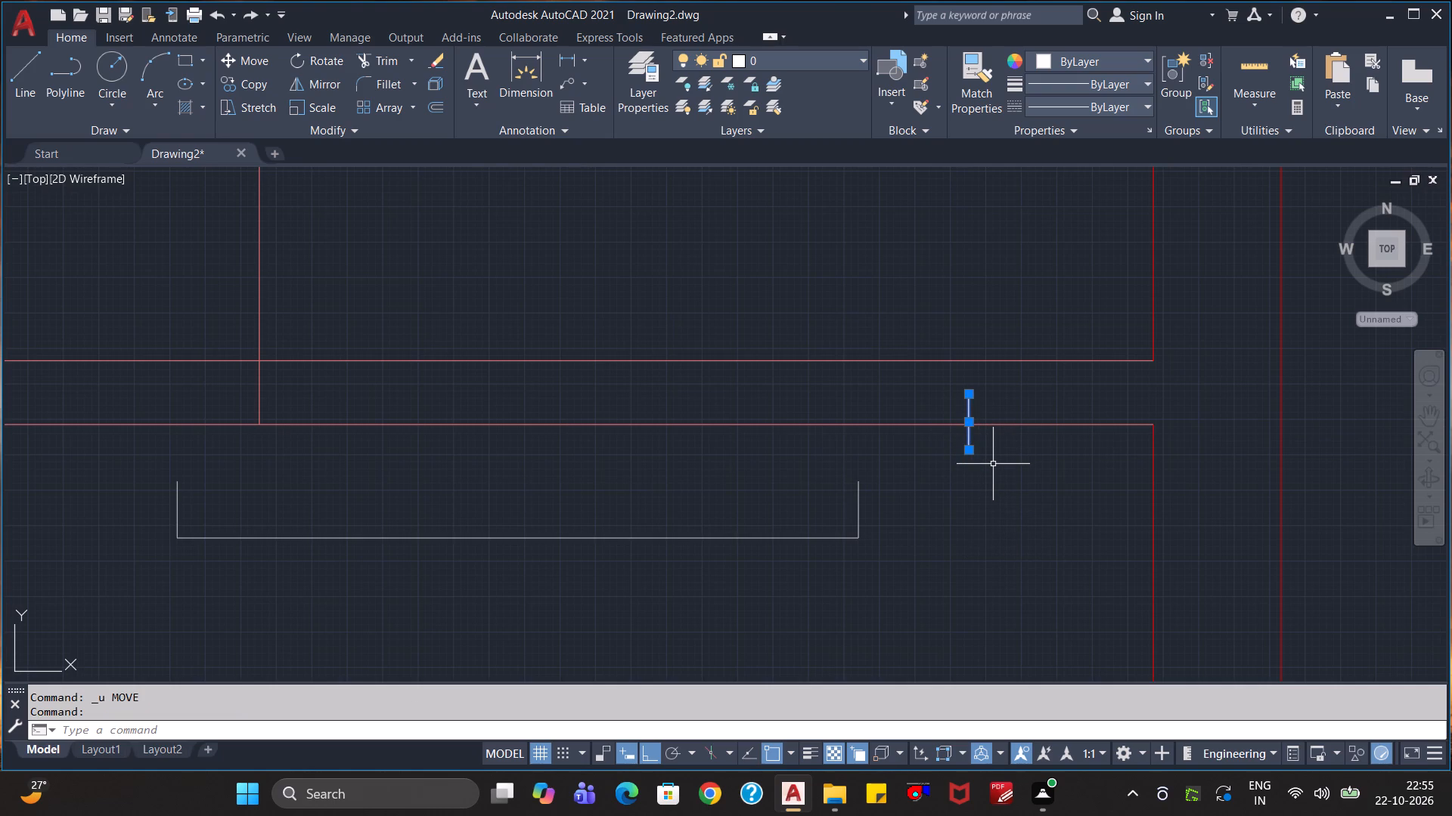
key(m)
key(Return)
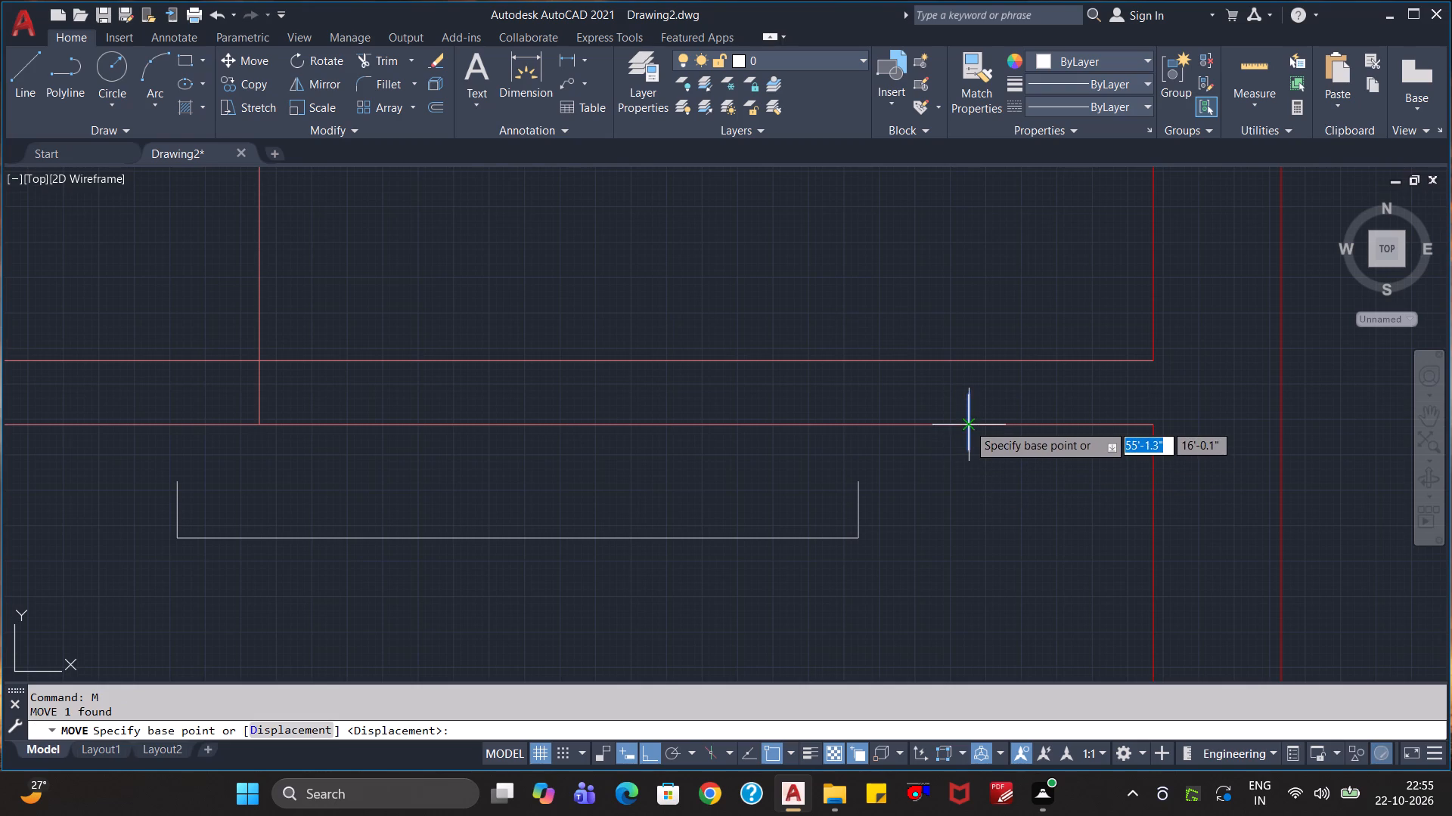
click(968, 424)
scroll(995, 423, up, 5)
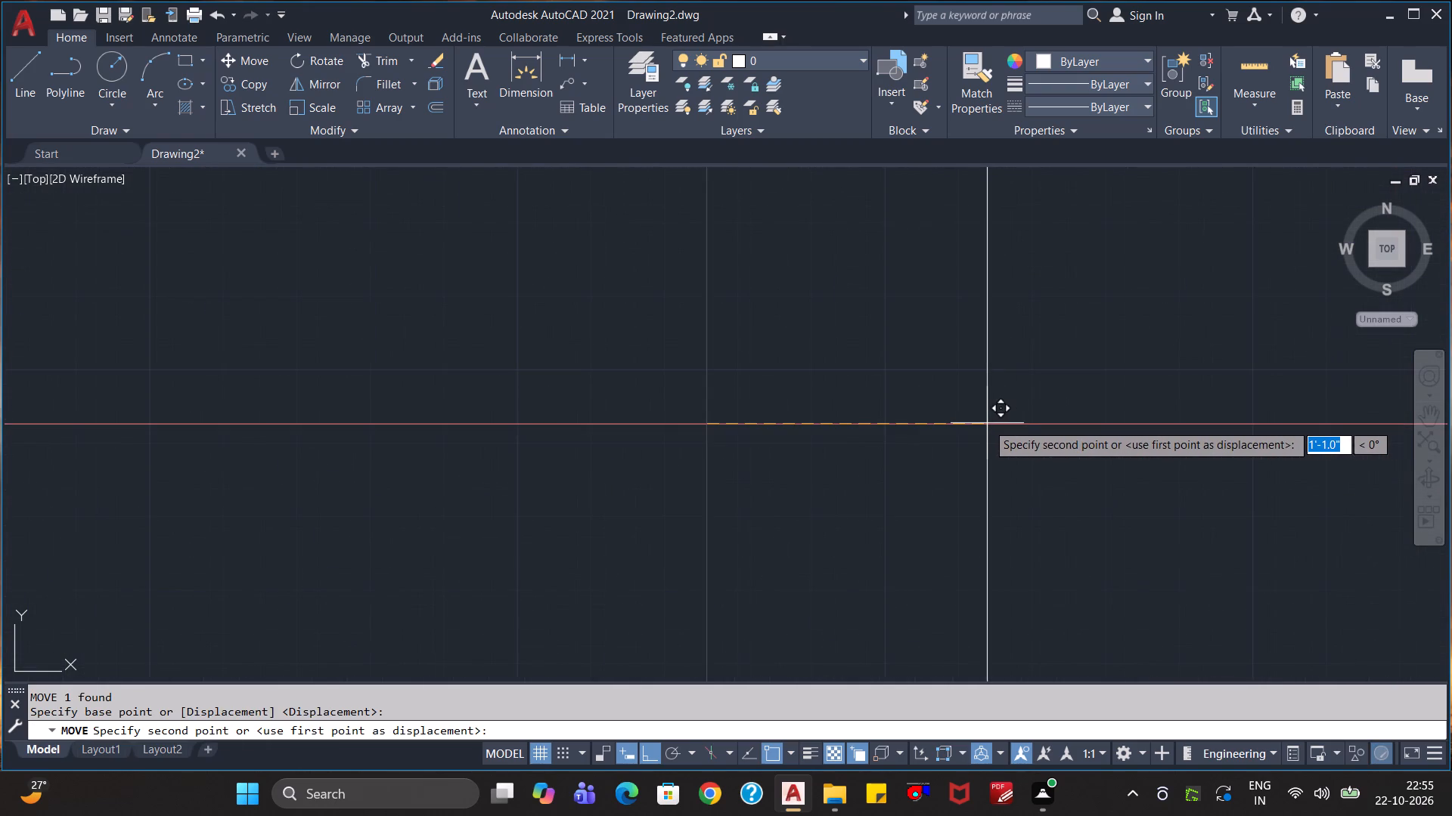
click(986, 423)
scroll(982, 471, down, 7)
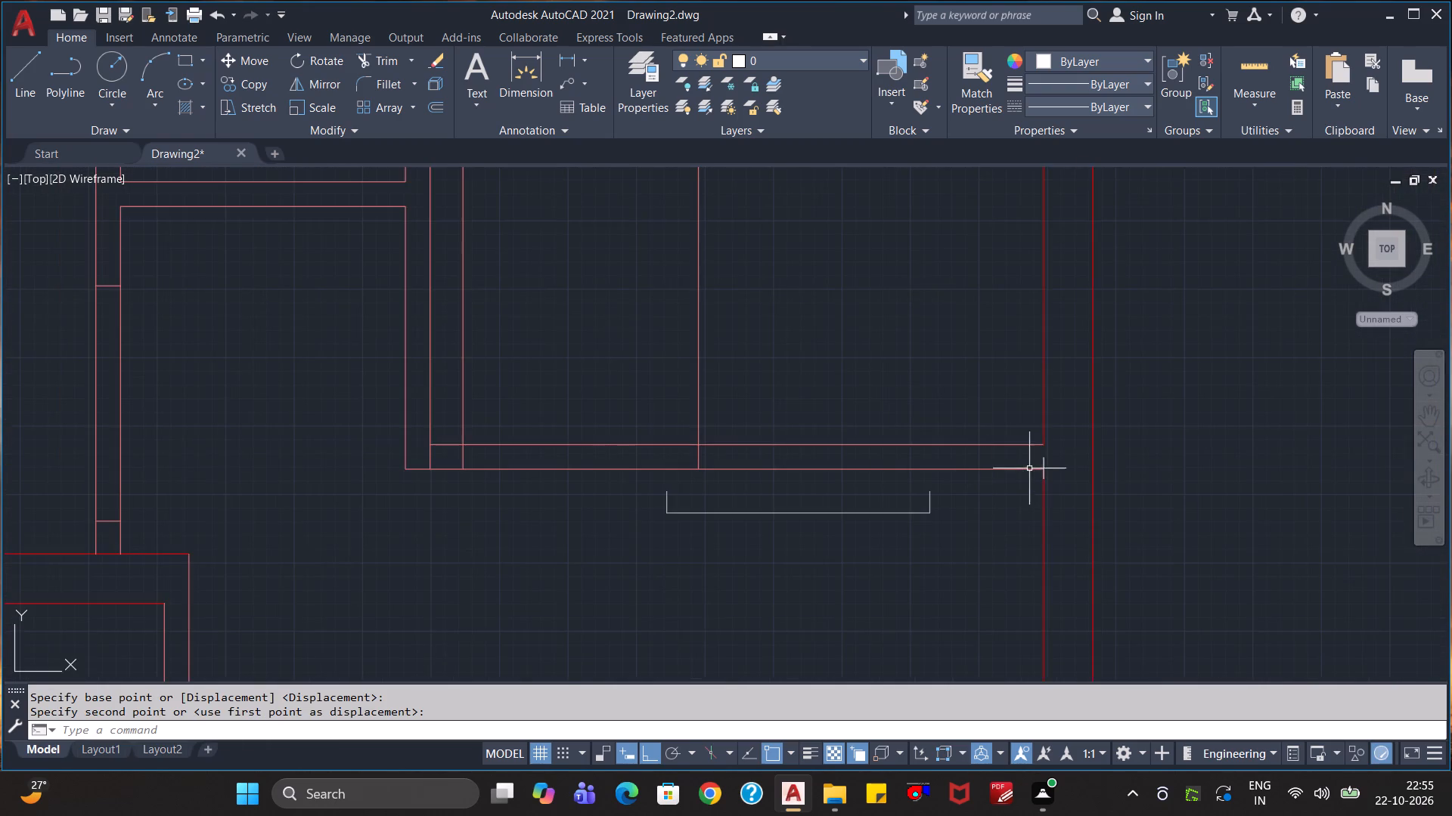
Delete the short vertical line at the thick wall's corner.
scroll(1042, 462, up, 3)
click(1066, 457)
click(1028, 463)
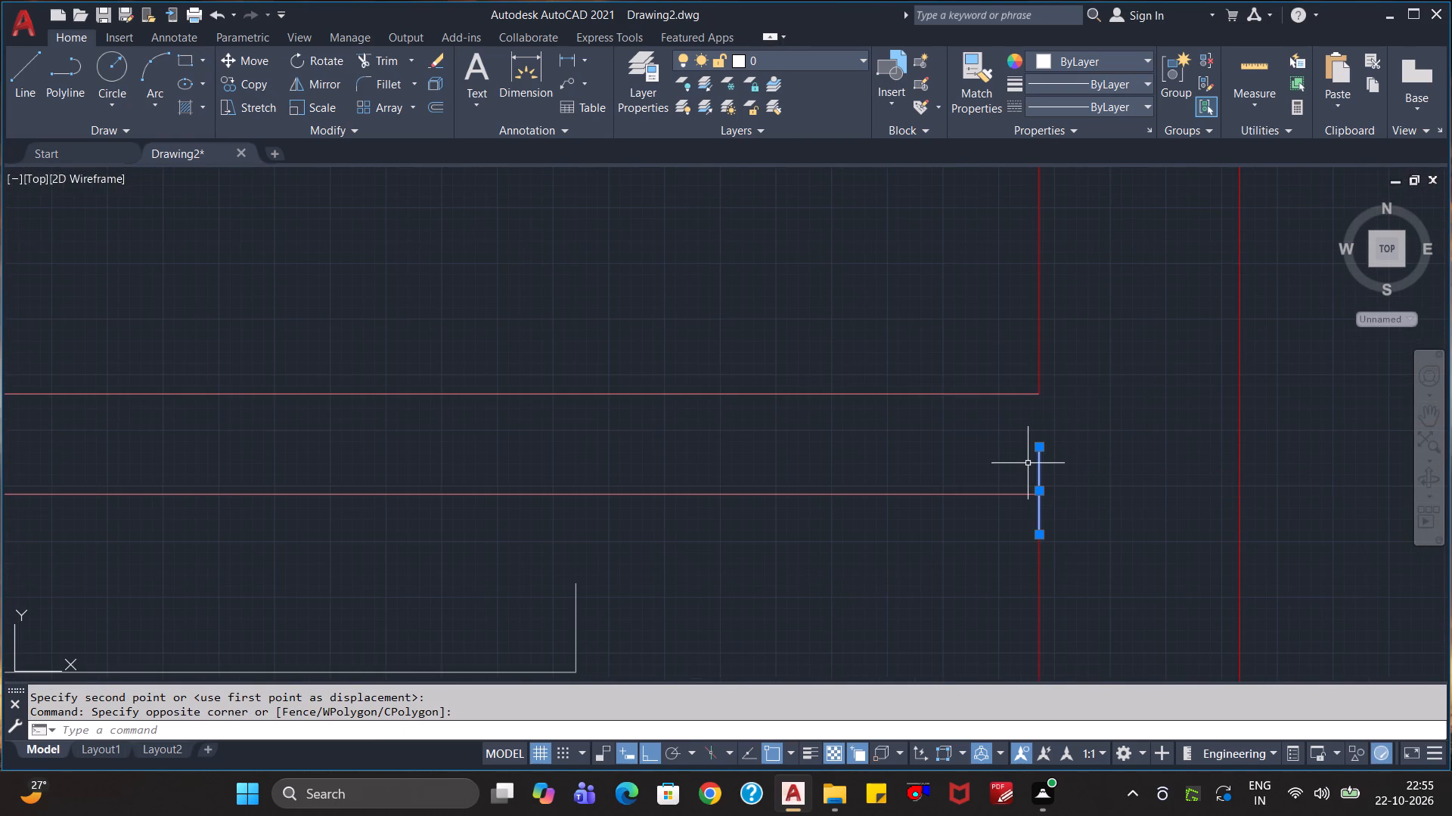
key(Delete)
Draw a short vertical helper line across the bottom wall's lower face, between the step outline and the thick wall.
key(l)
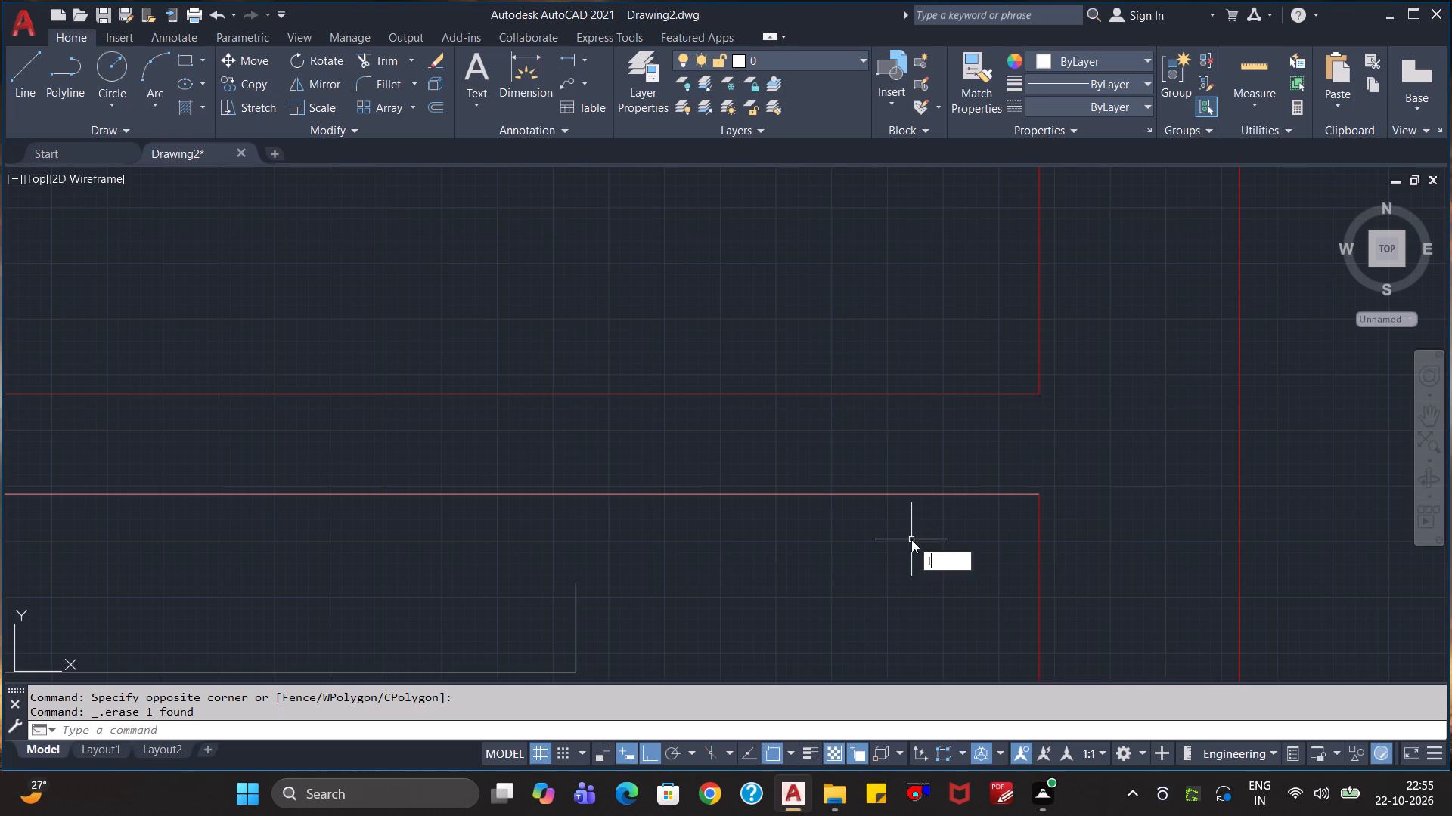
key(Return)
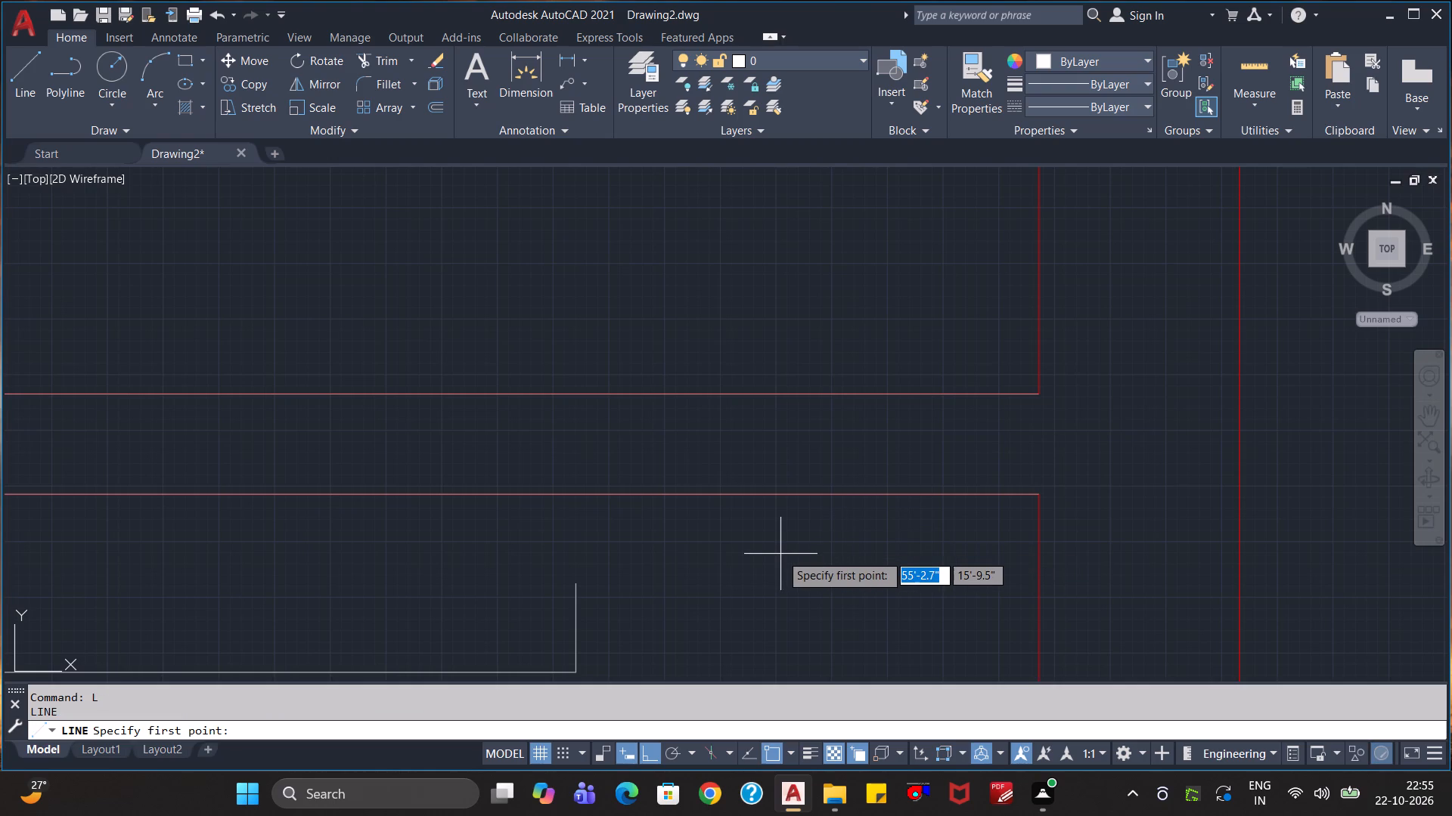
click(796, 536)
click(814, 456)
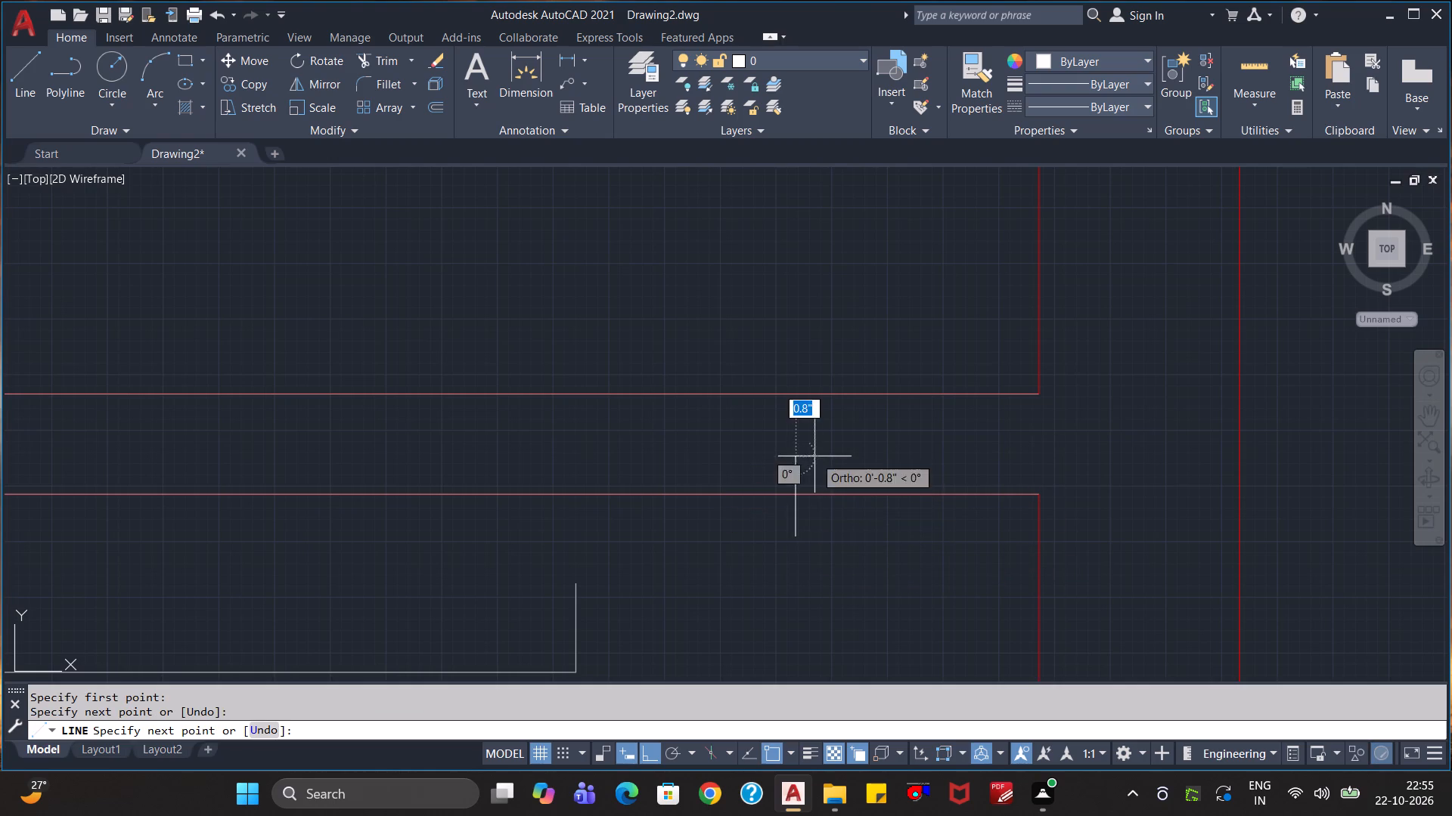
key(Escape)
Move the three-line step outline by its upper-right endpoint to where the short vertical line crosses the wall's lower face.
scroll(841, 552, down, 1)
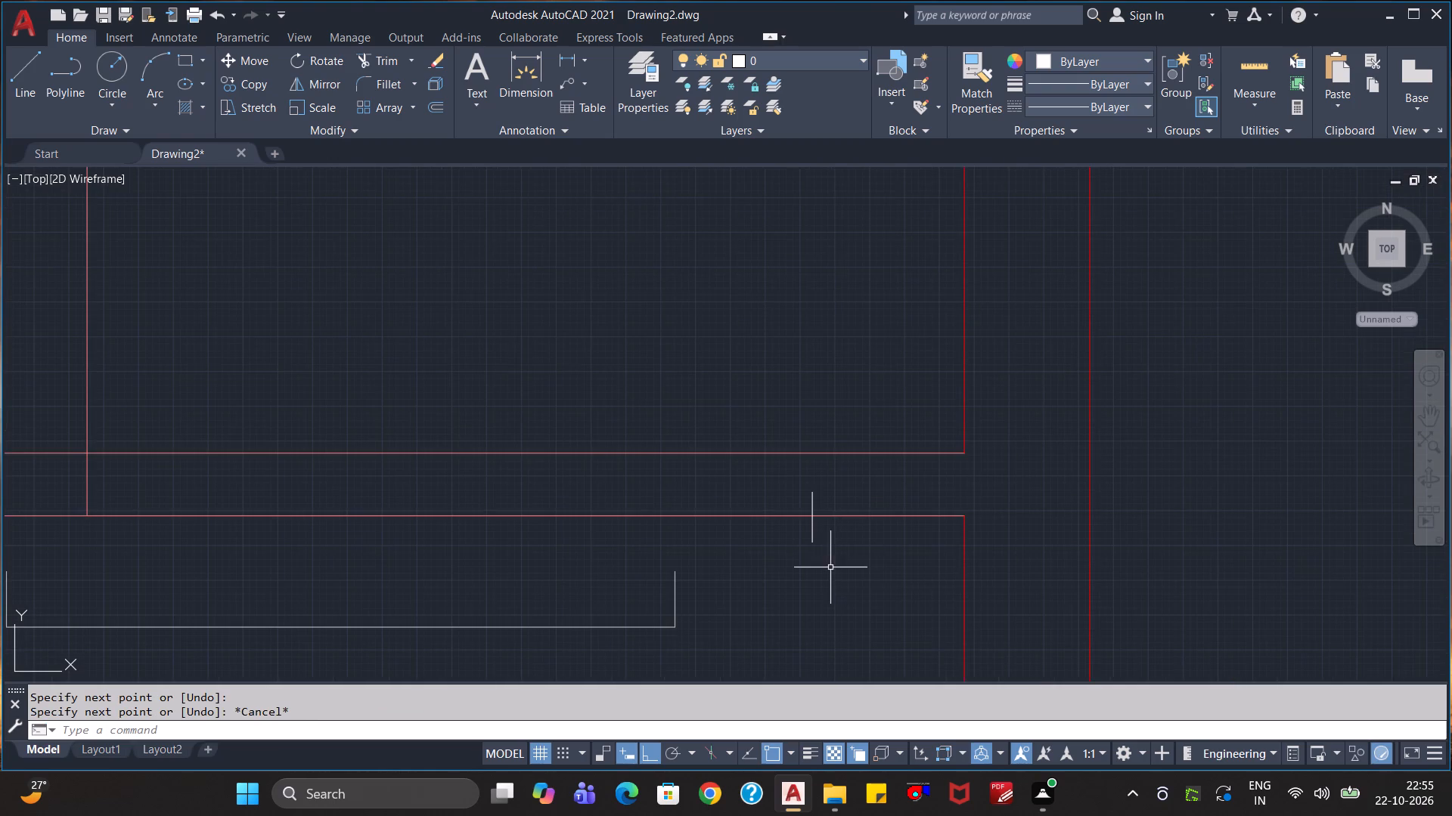
scroll(827, 570, down, 2)
middle_drag(799, 593, 853, 595)
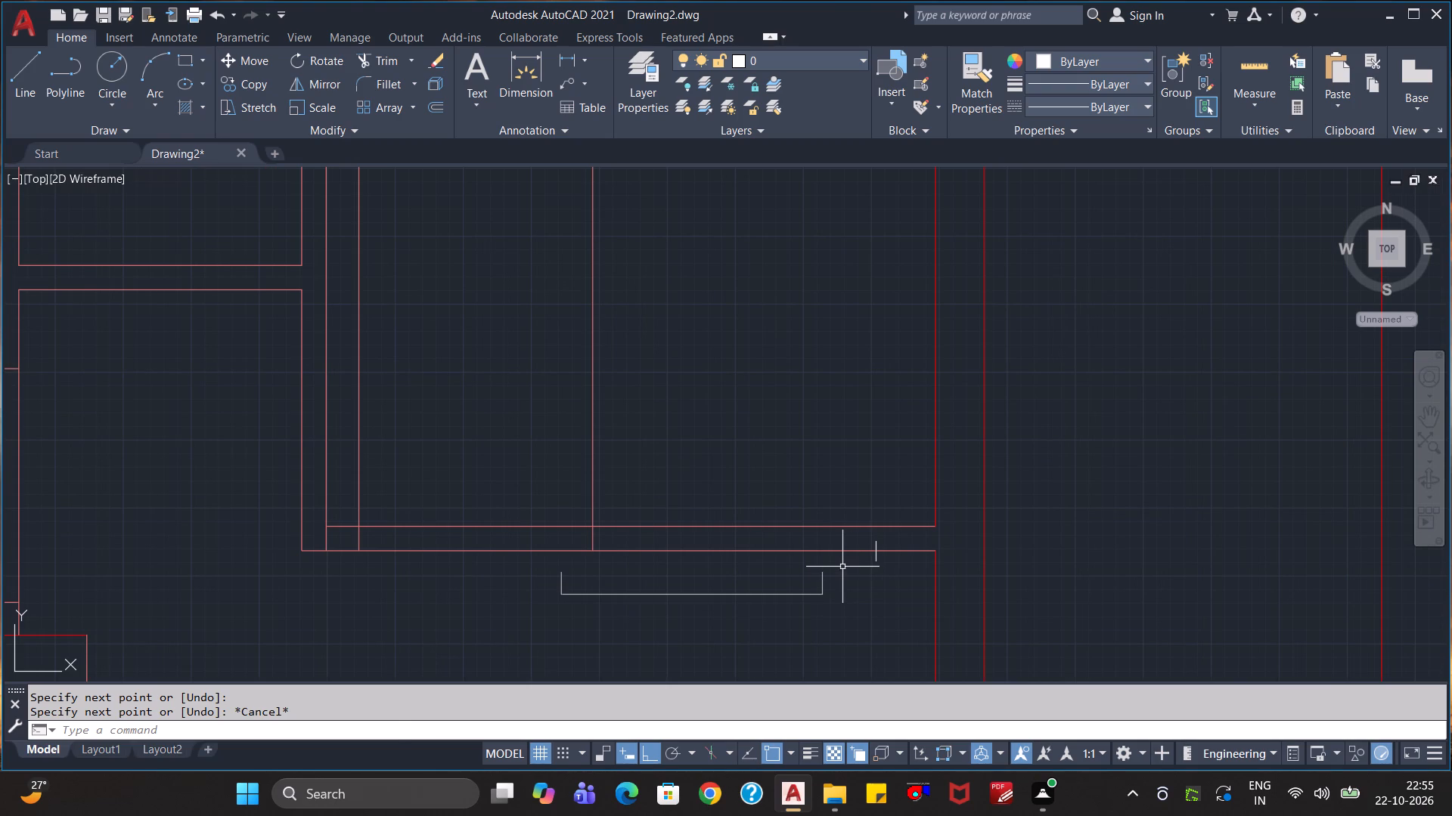
click(843, 566)
click(496, 626)
key(m)
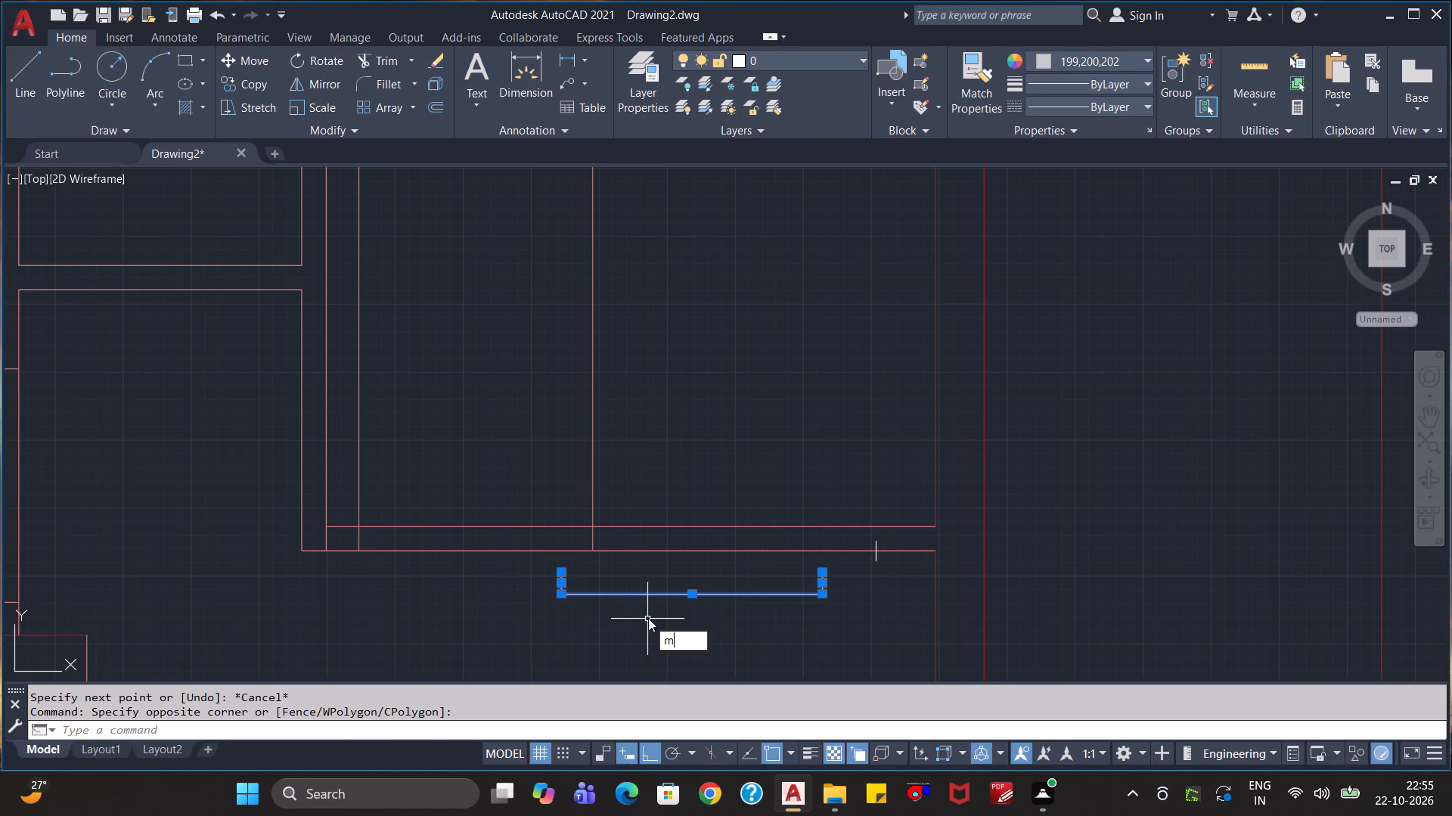
key(Return)
click(823, 572)
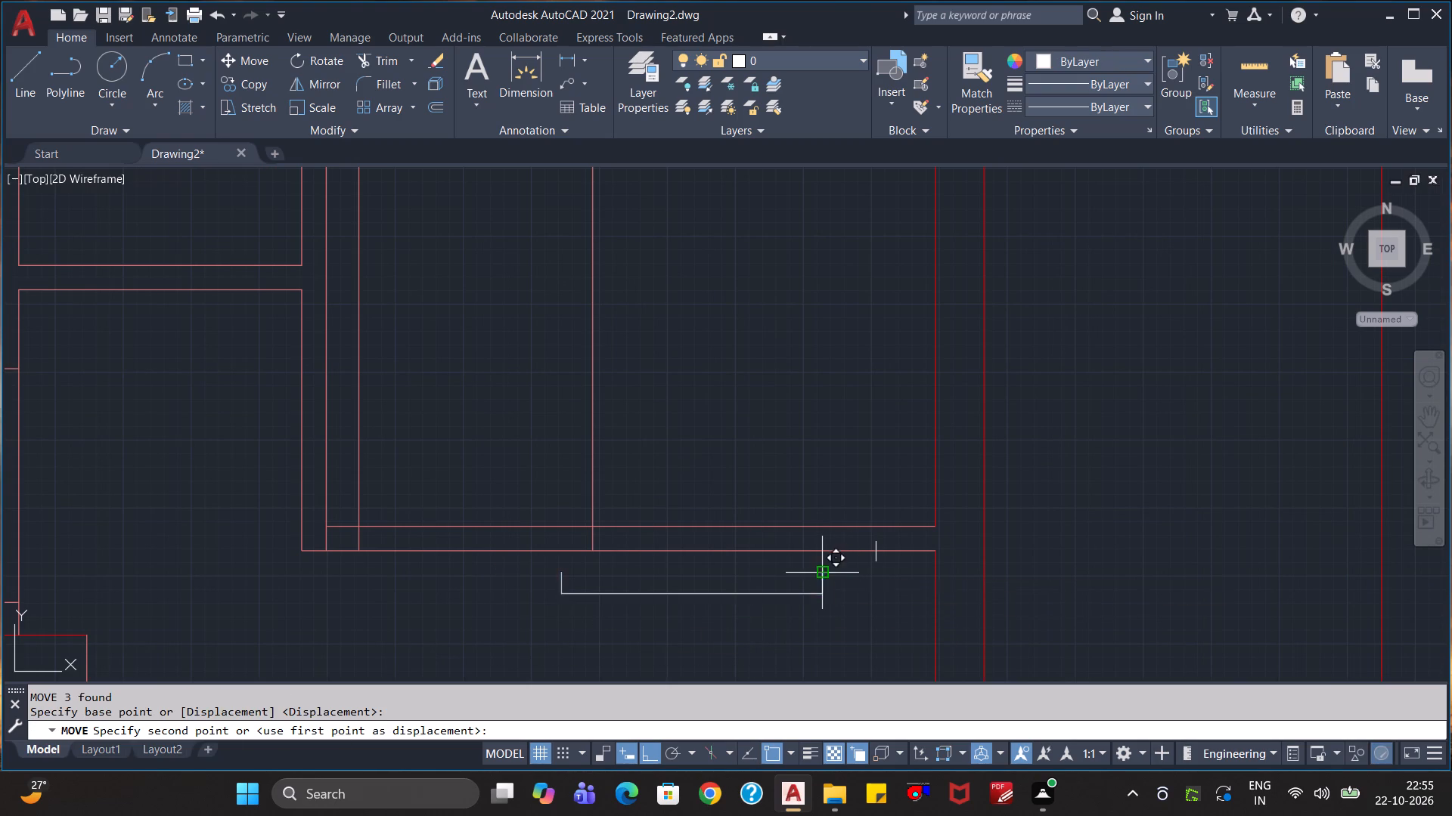
scroll(867, 548, up, 2)
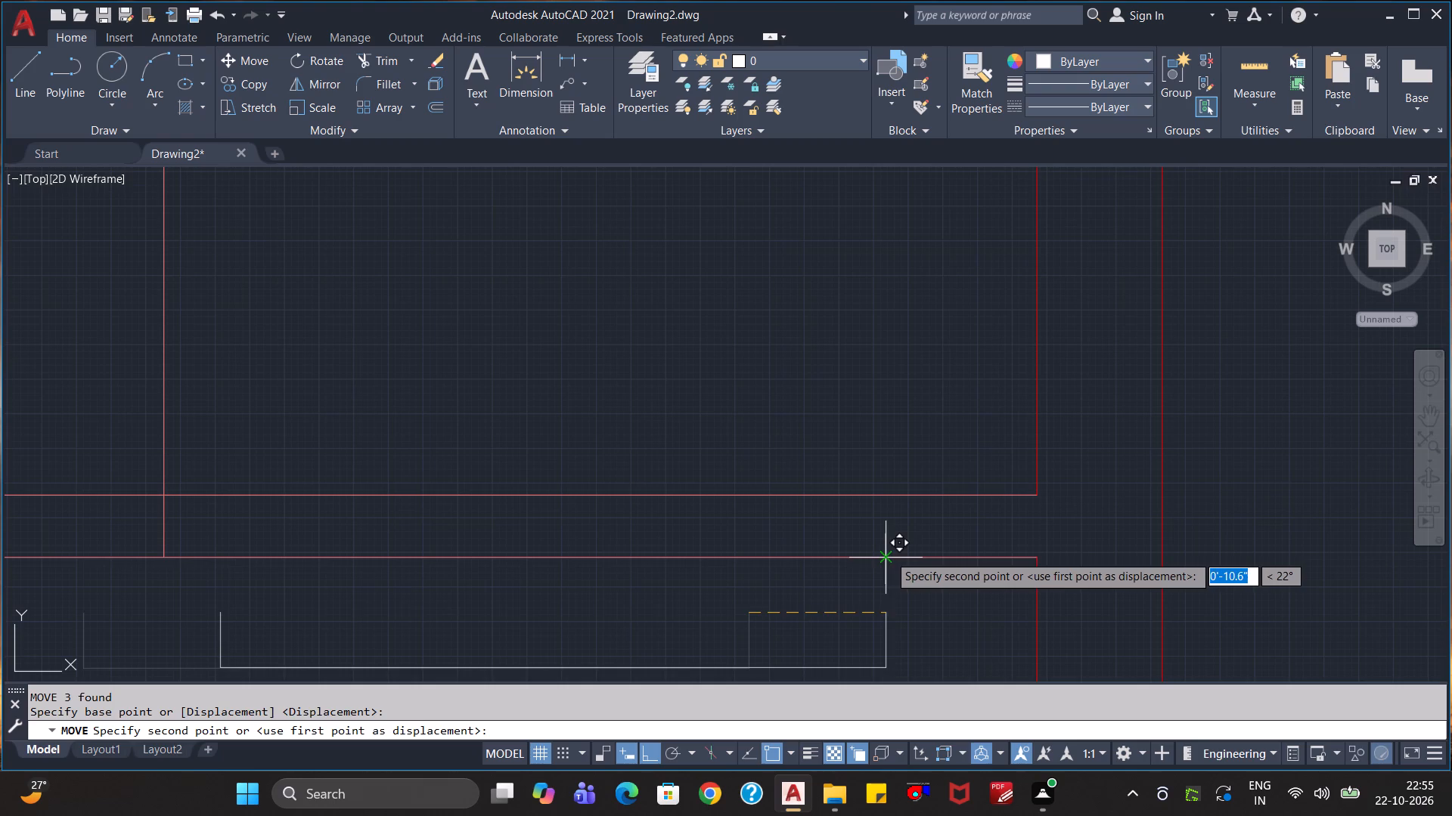
click(888, 555)
Delete the short vertical helper line at the step outline's right end.
scroll(904, 610, down, 1)
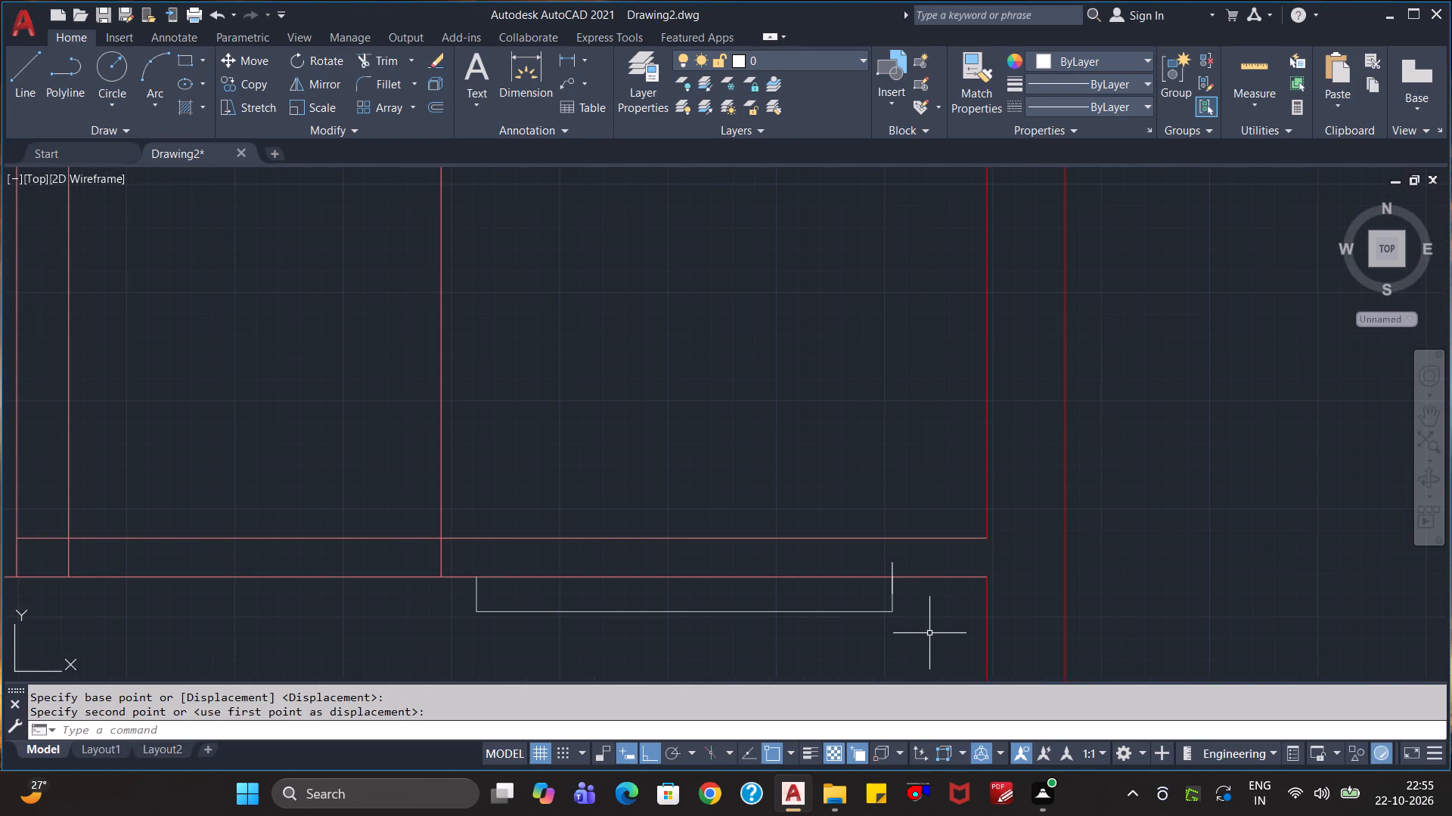
scroll(929, 633, up, 2)
click(876, 462)
click(822, 454)
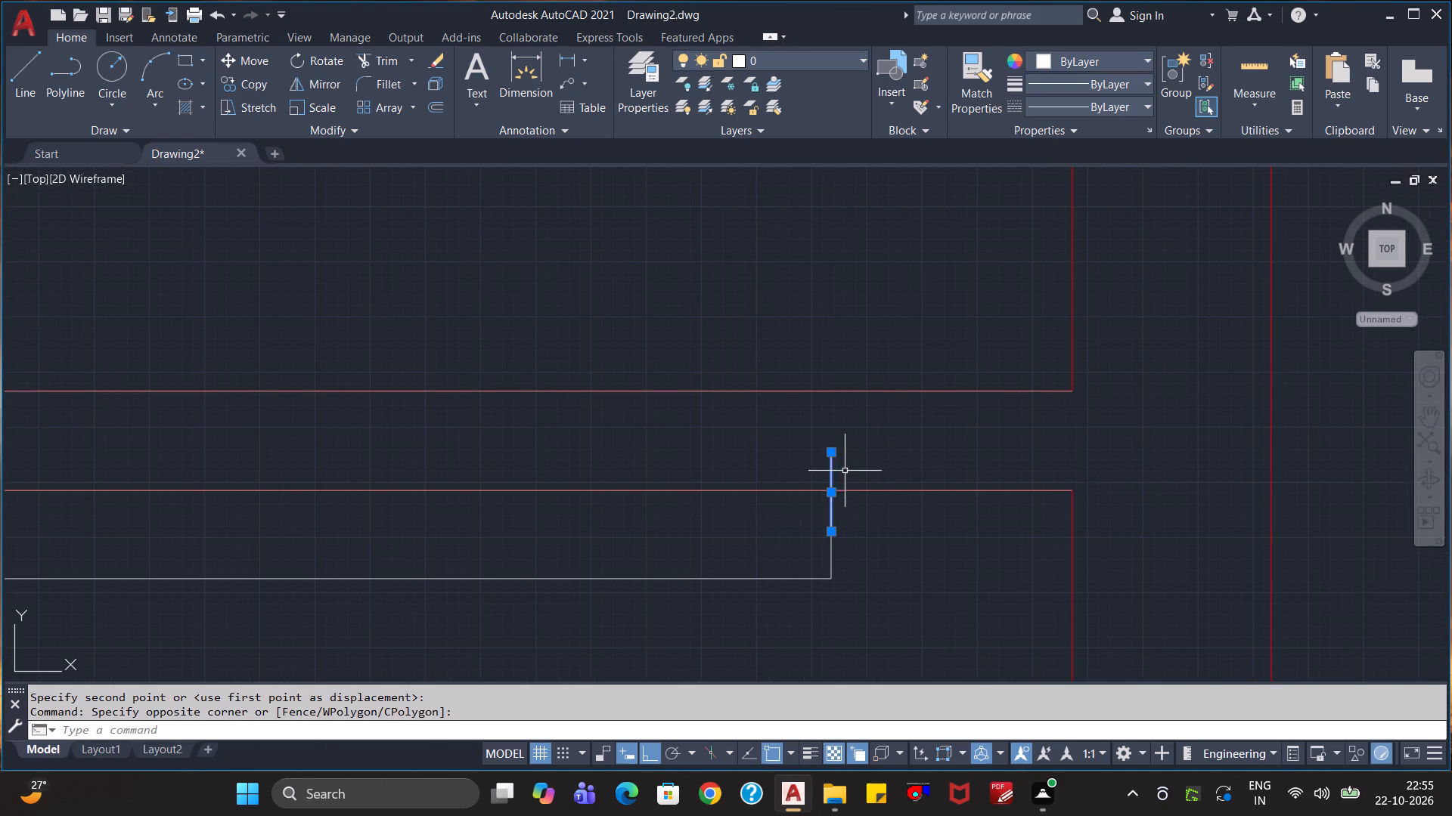
key(Delete)
Measure the step outline's width and depth below the bottom wall.
scroll(862, 536, down, 1)
middle_drag(887, 607, 1050, 564)
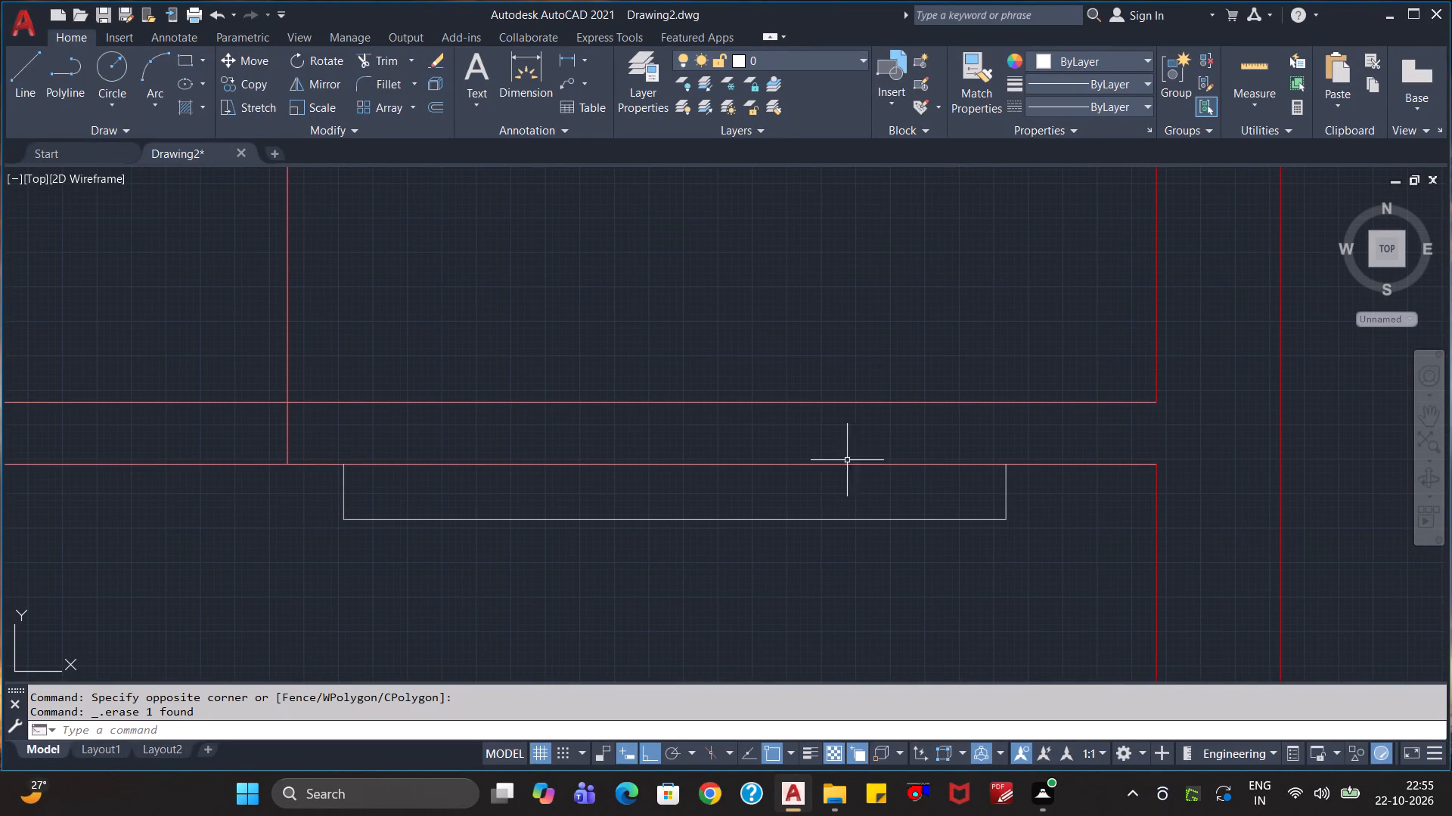
click(1258, 71)
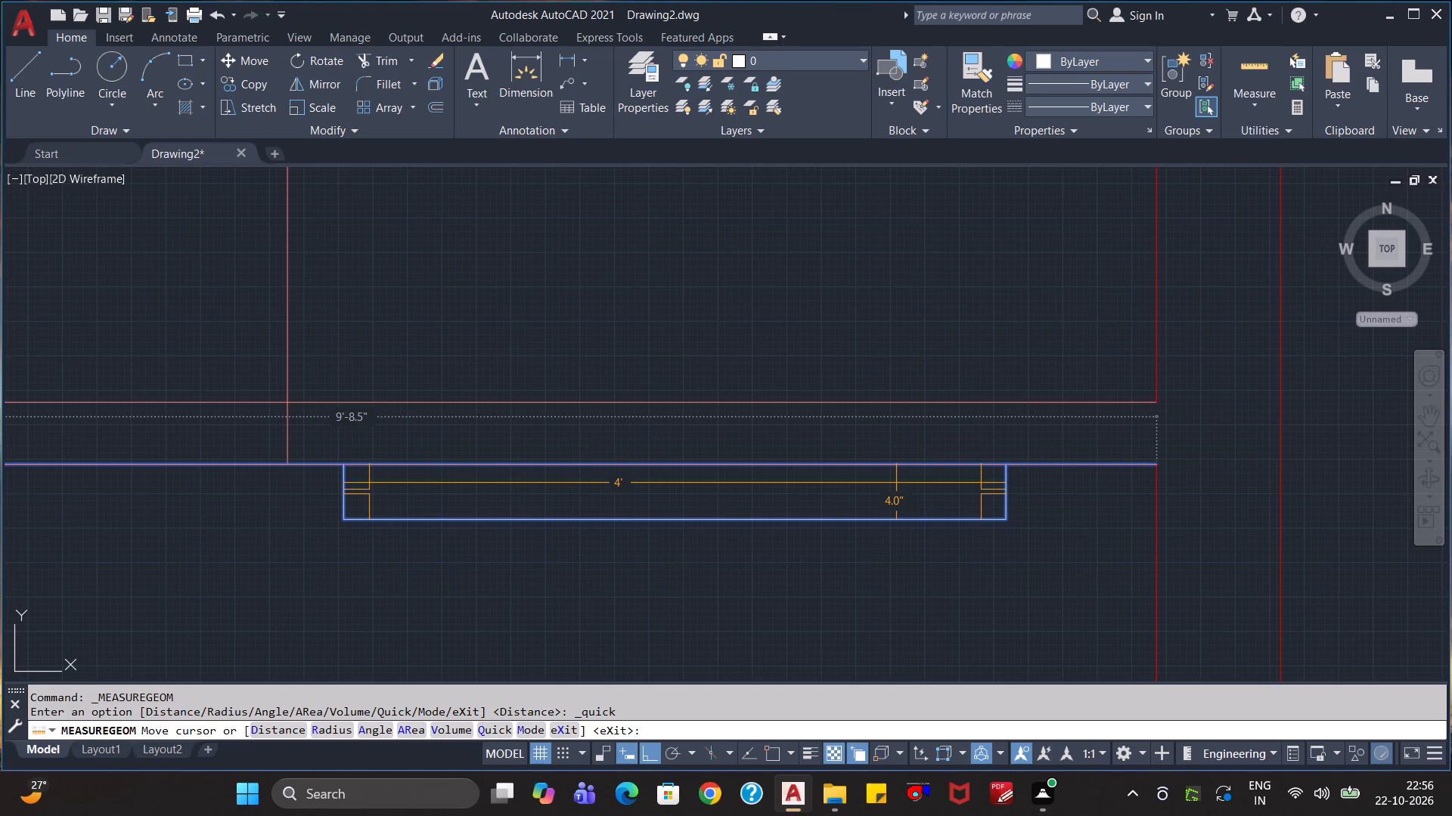
key(Escape)
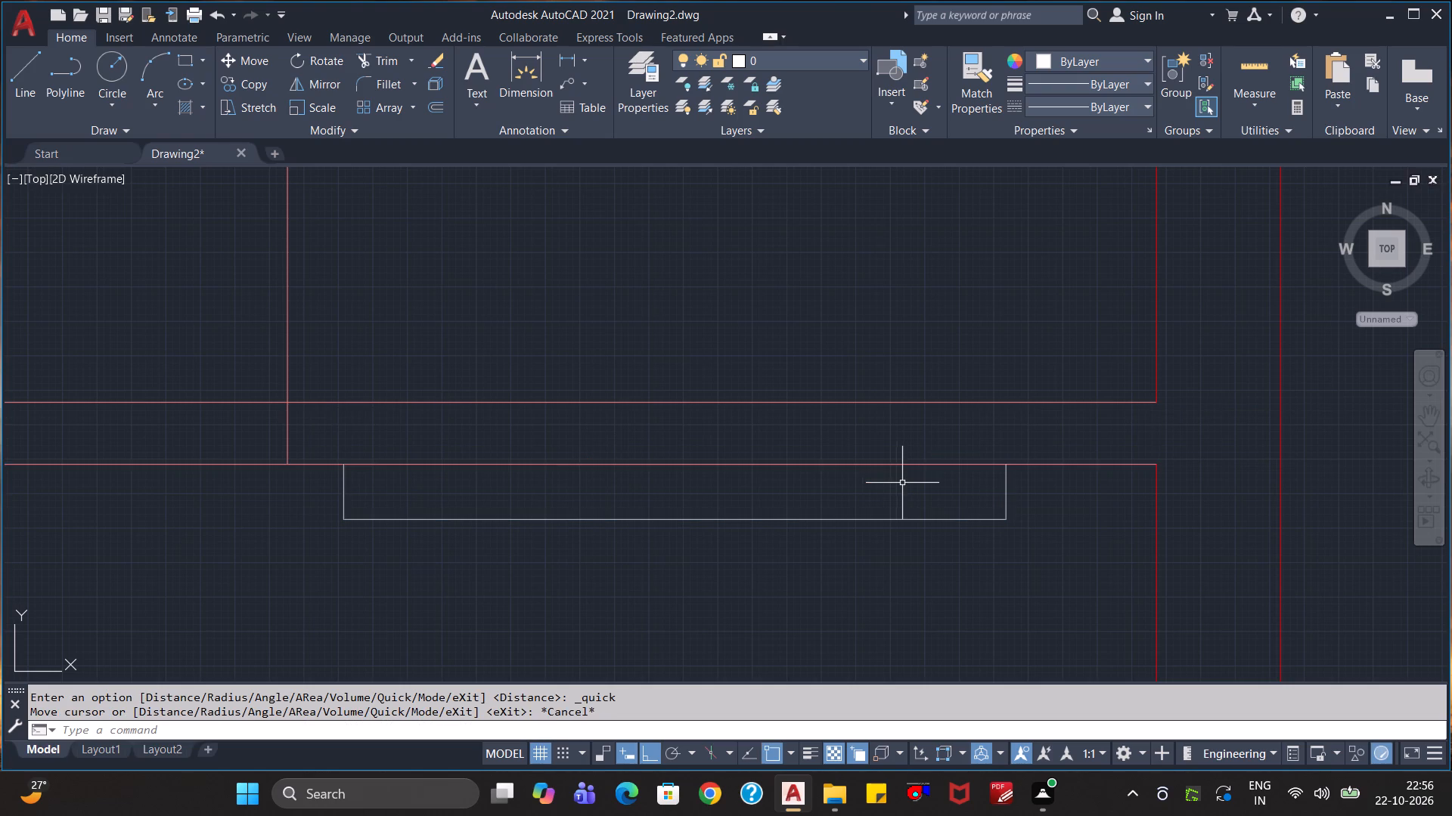
key(Escape)
Offset the step outline's lower horizontal line 4" downward, away from the wall.
scroll(1106, 264, down, 1)
middle_drag(1033, 269, 1050, 285)
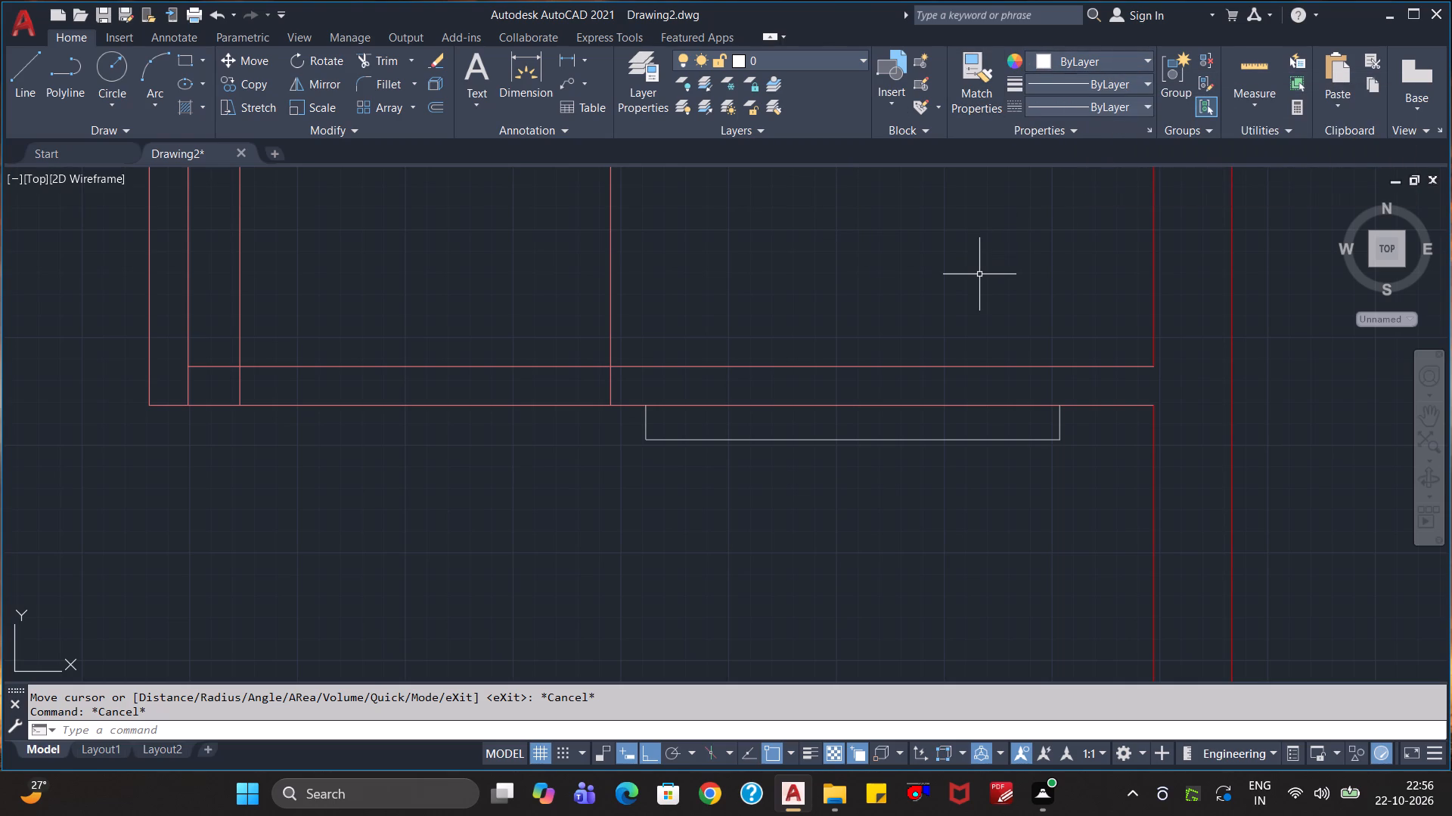
key(o)
key(Return)
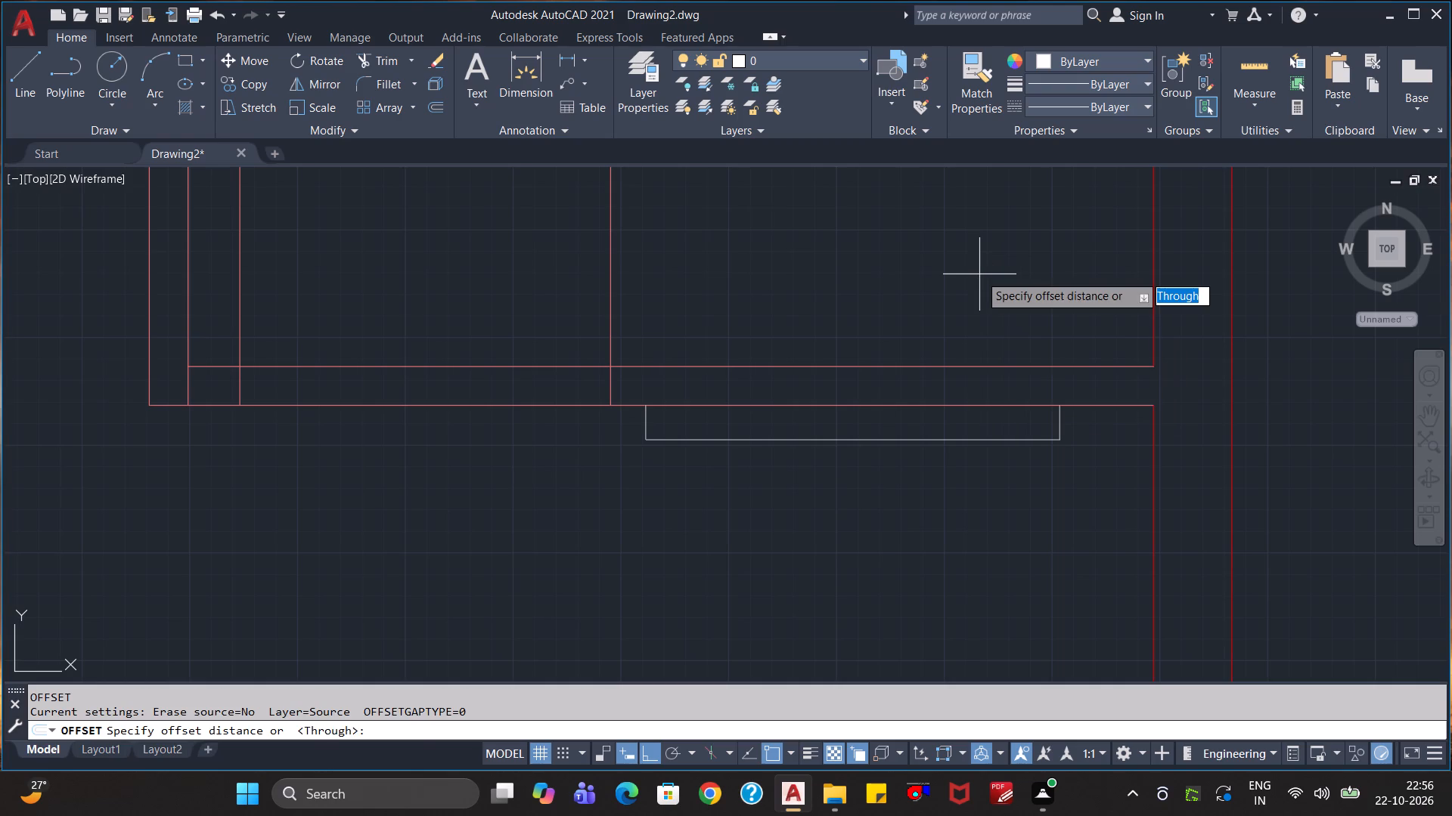
text(4")
key(Return)
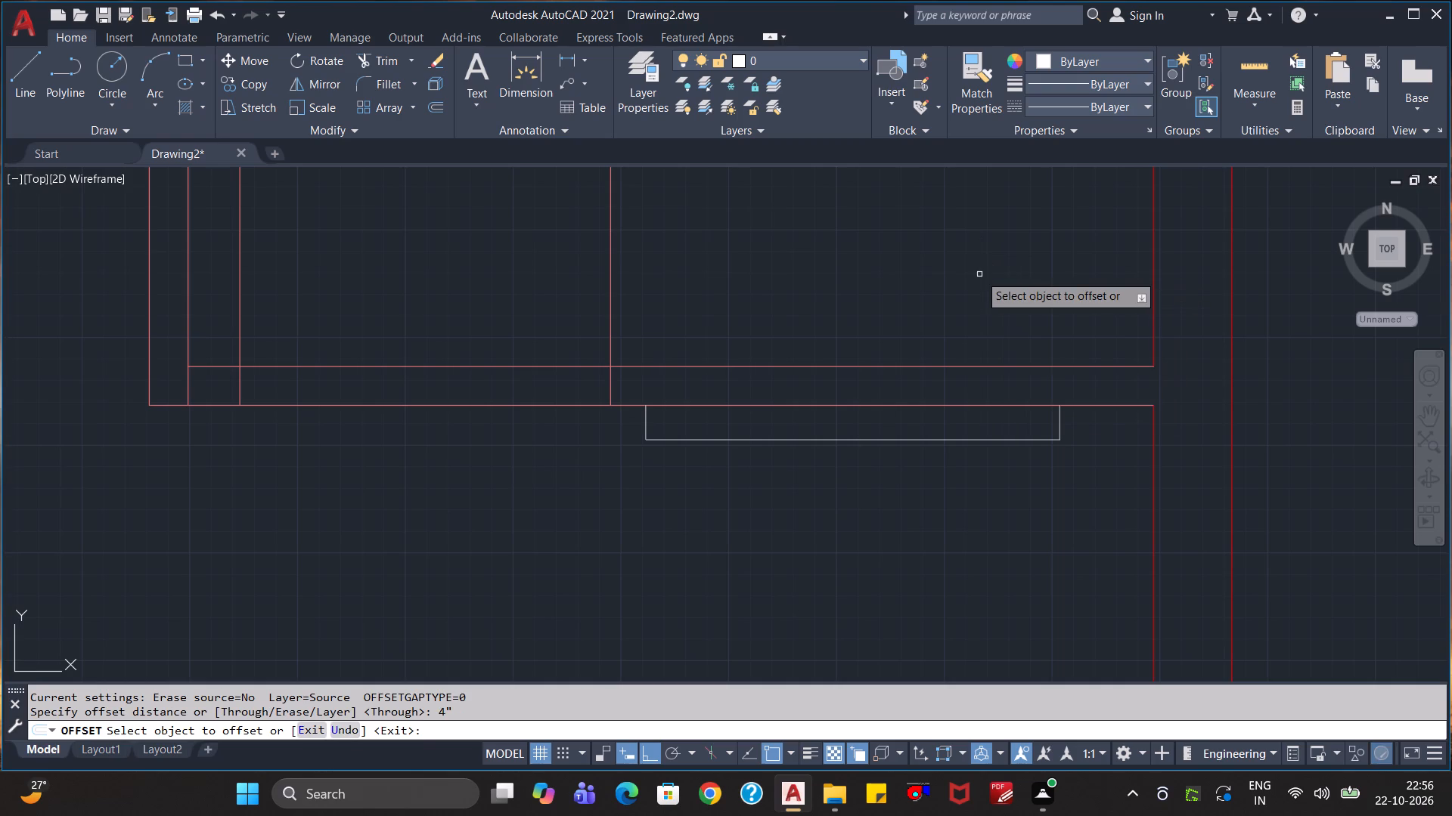
click(905, 440)
click(892, 499)
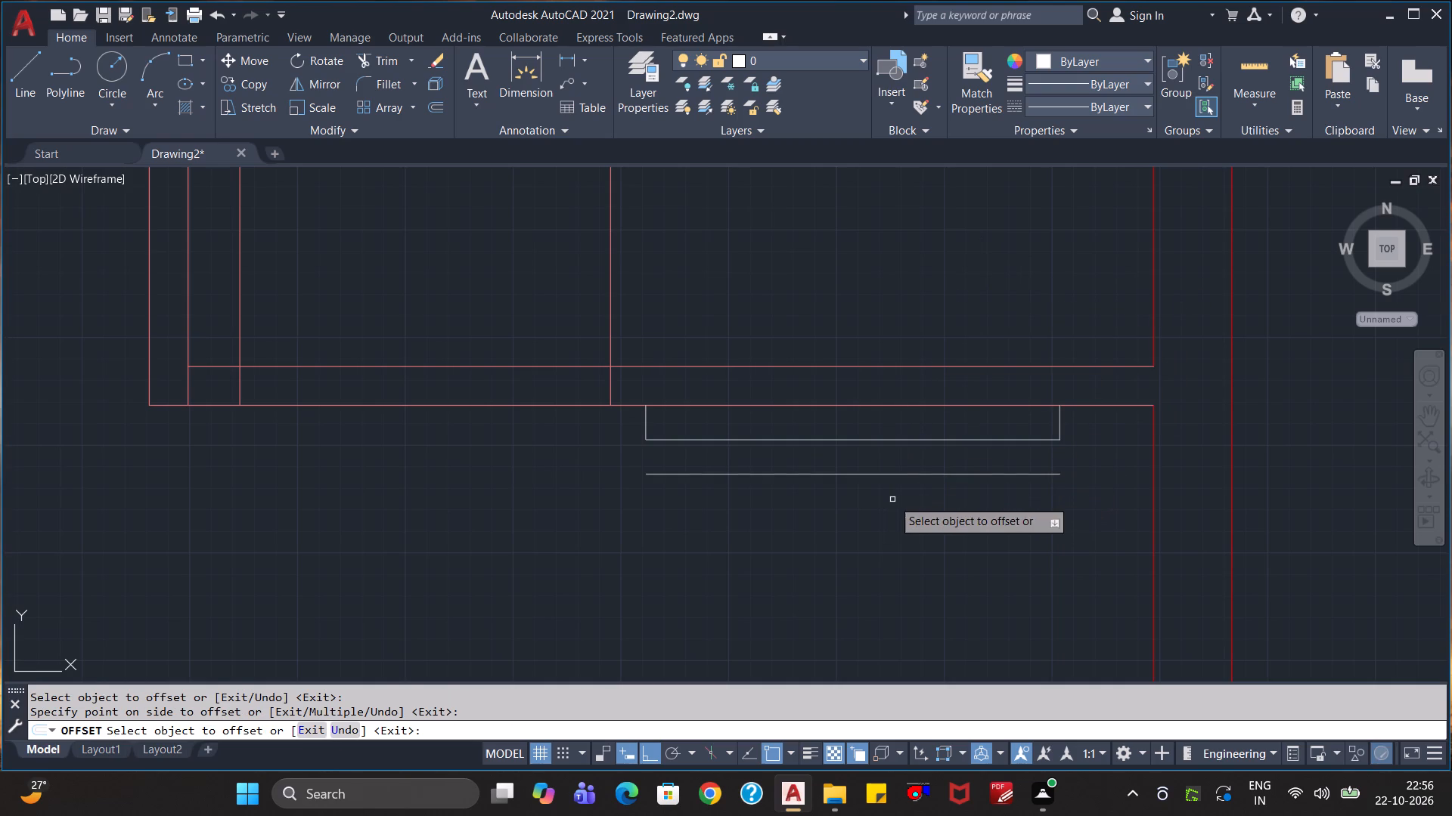
scroll(1053, 471, up, 1)
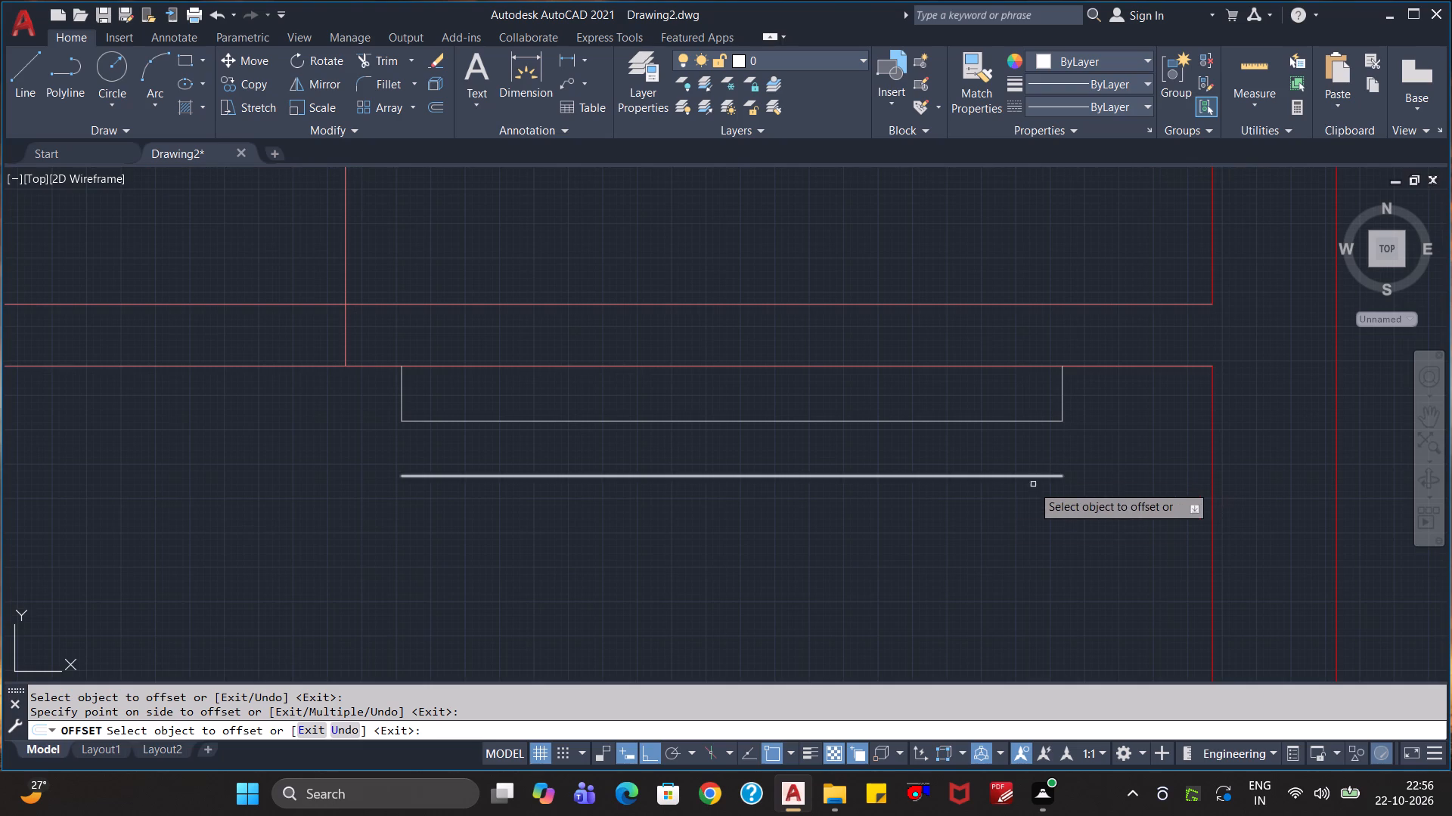
key(Tab)
key(Tab)
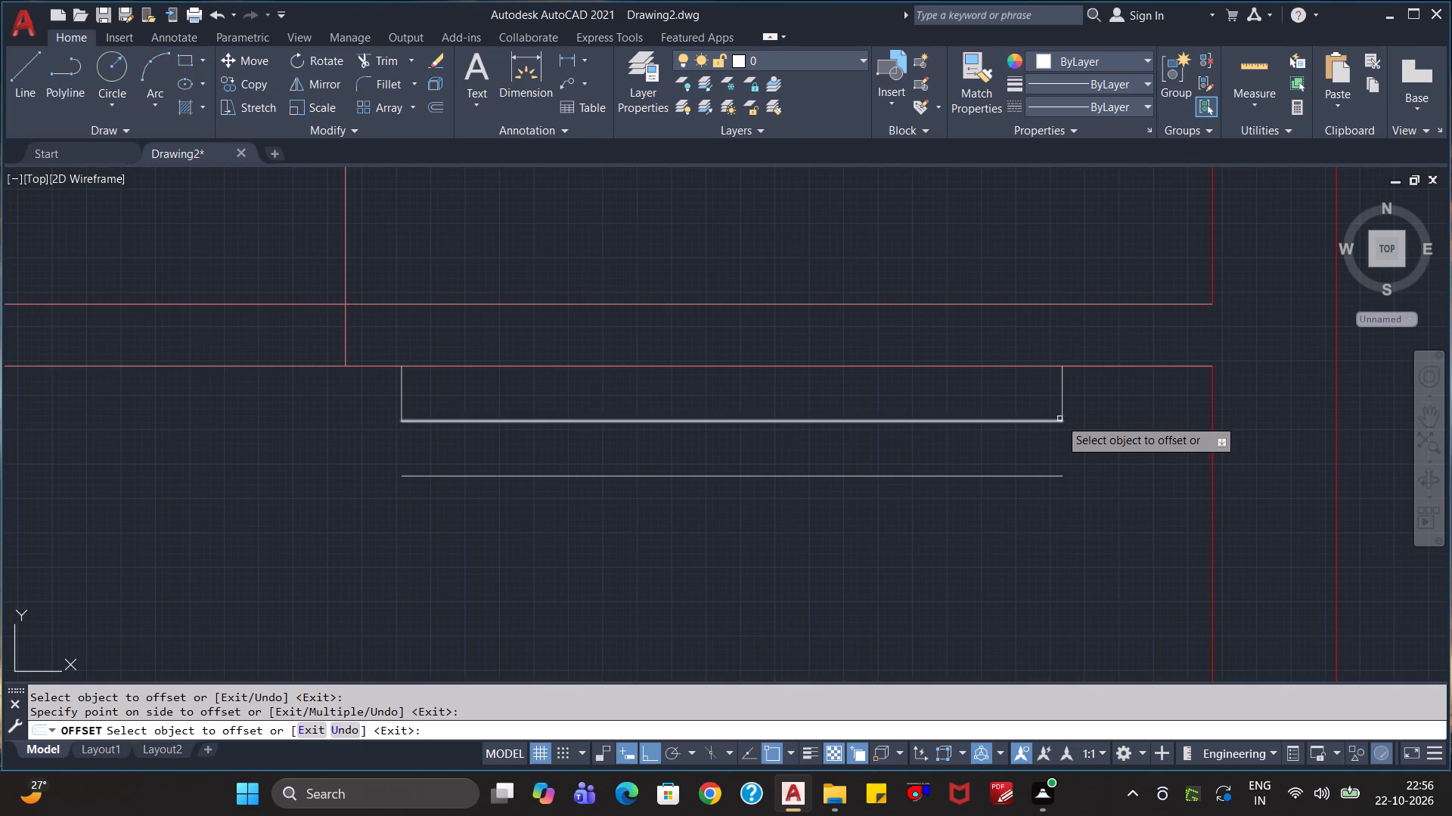
key(Escape)
key(Escape)
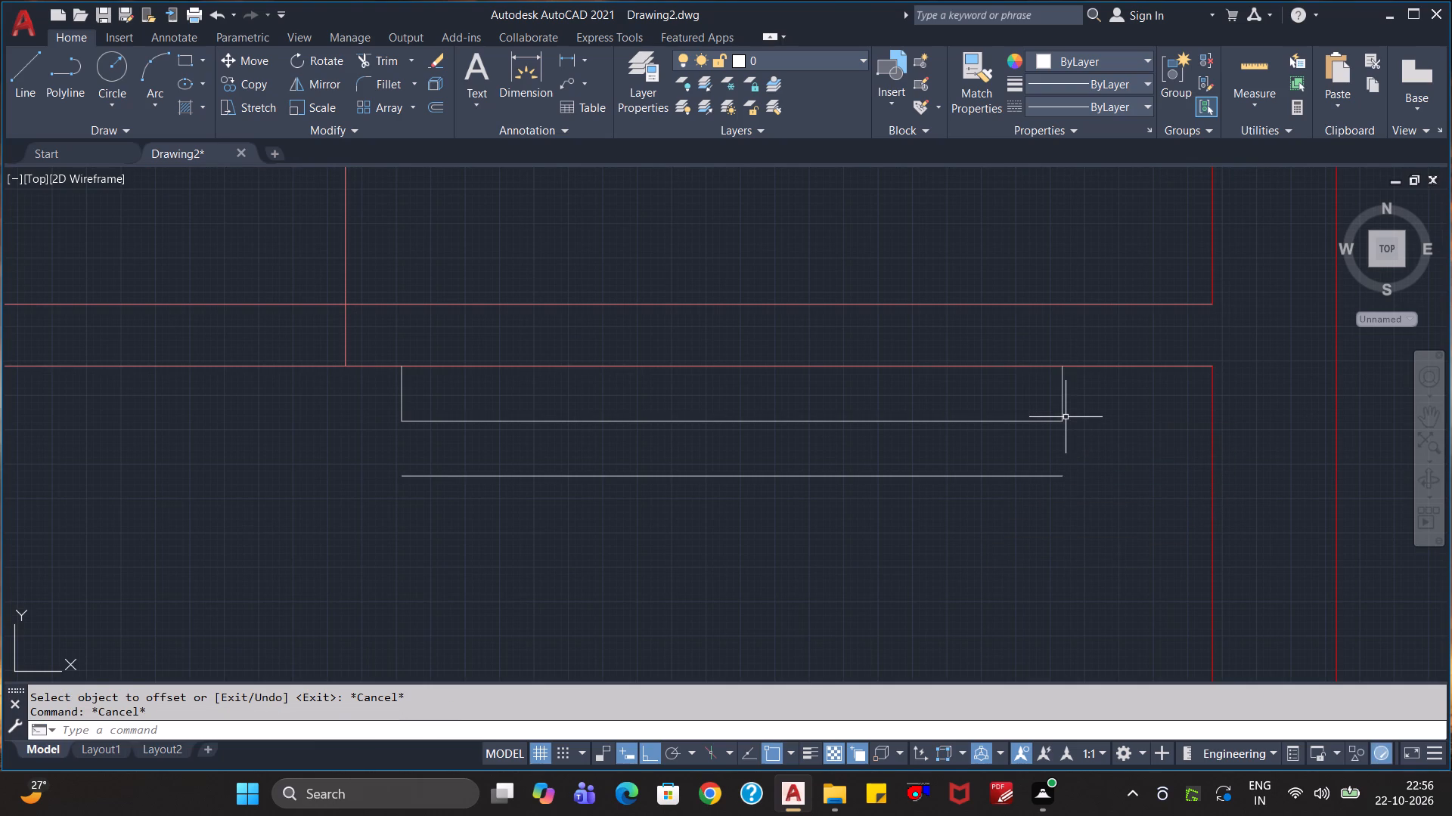
Extend both vertical side lines of the step down to the new lower horizontal line.
text(tr)
key(Return)
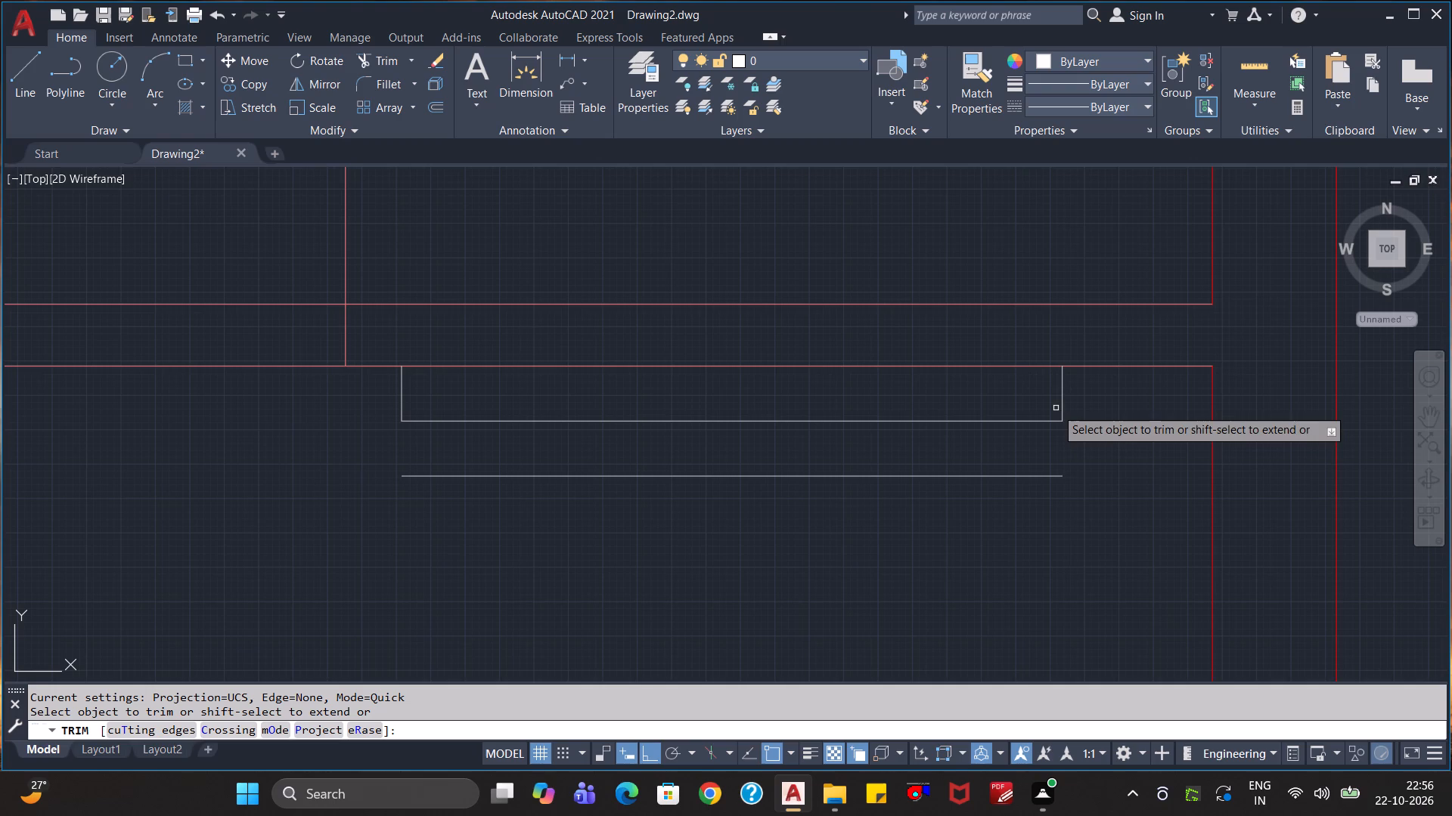
shift+click(1063, 401)
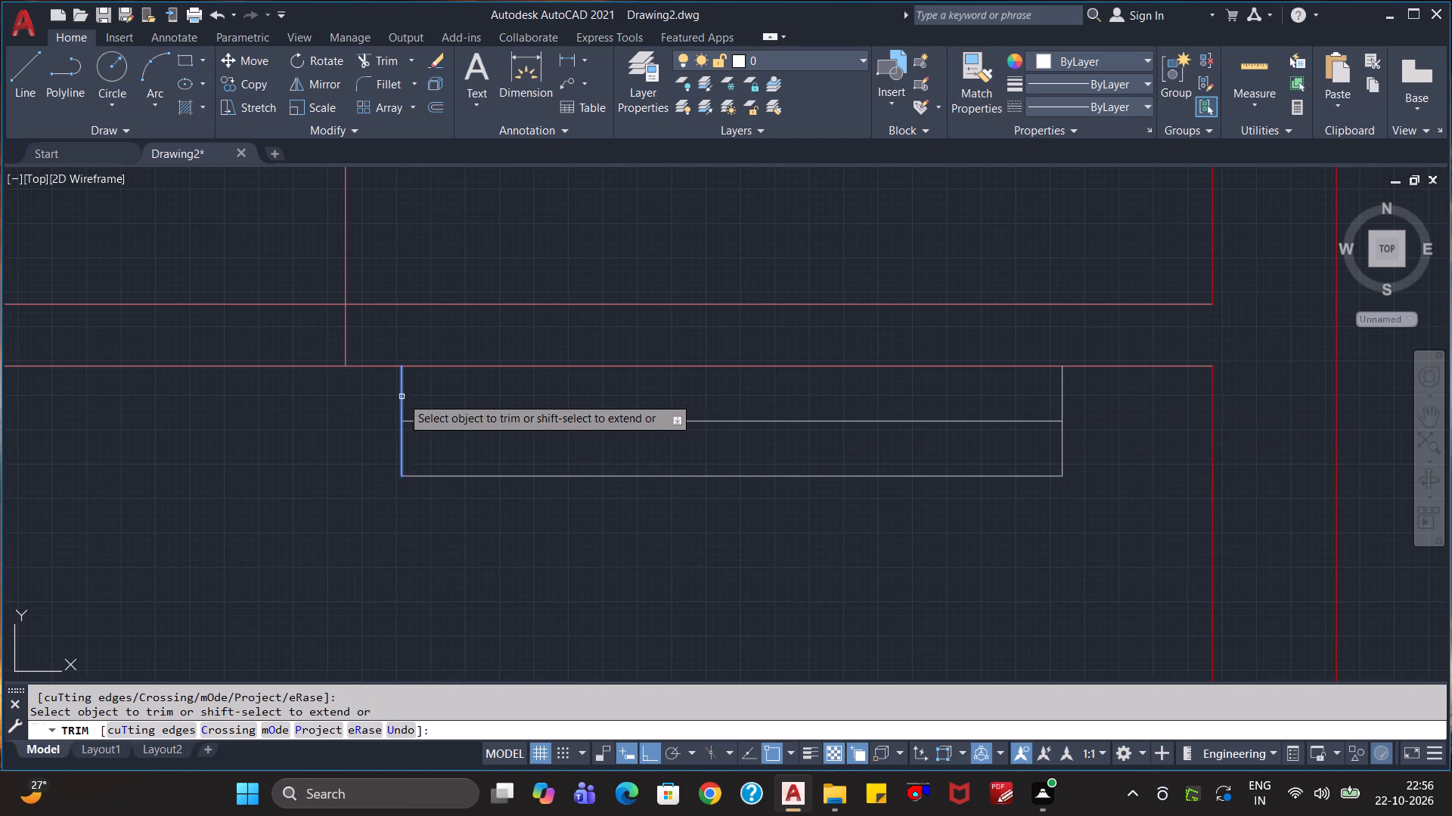
shift+click(399, 405)
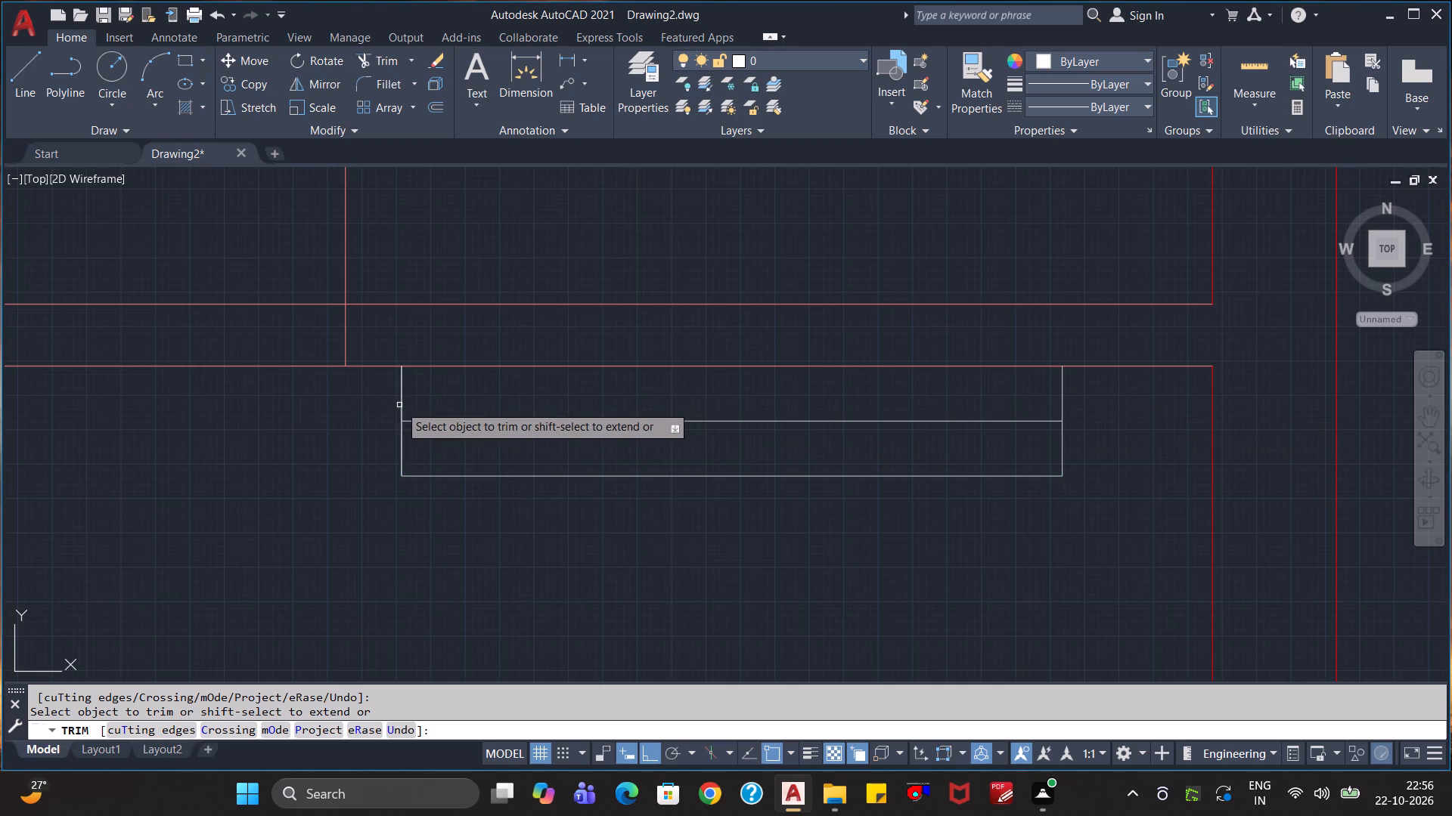
key(Escape)
key(Escape)
key(Escape)
key(Escape)
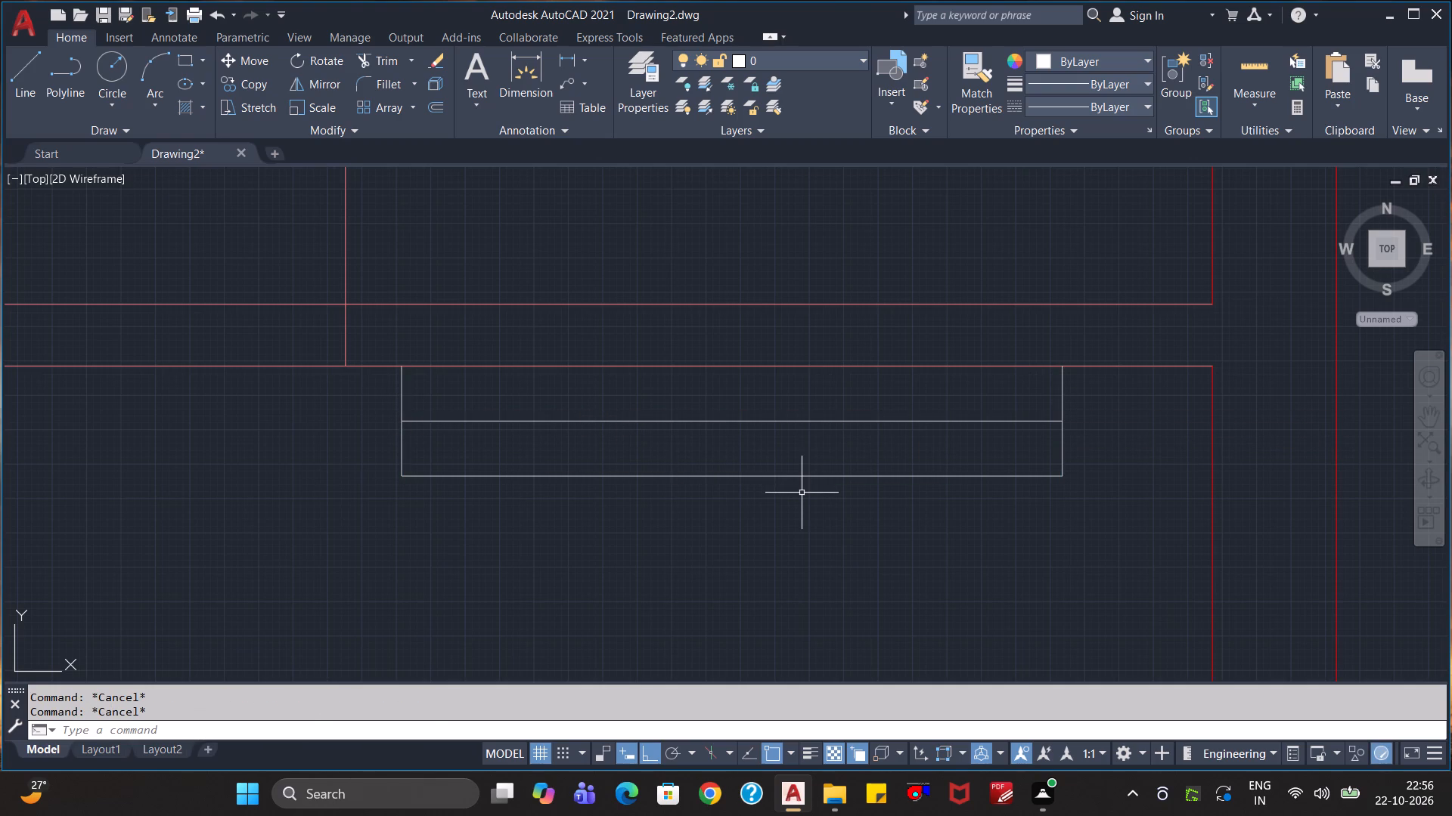
Offset both vertical side lines of the step outline 0.5' inward.
key(p)
key(BackSpace)
key(o)
key(Return)
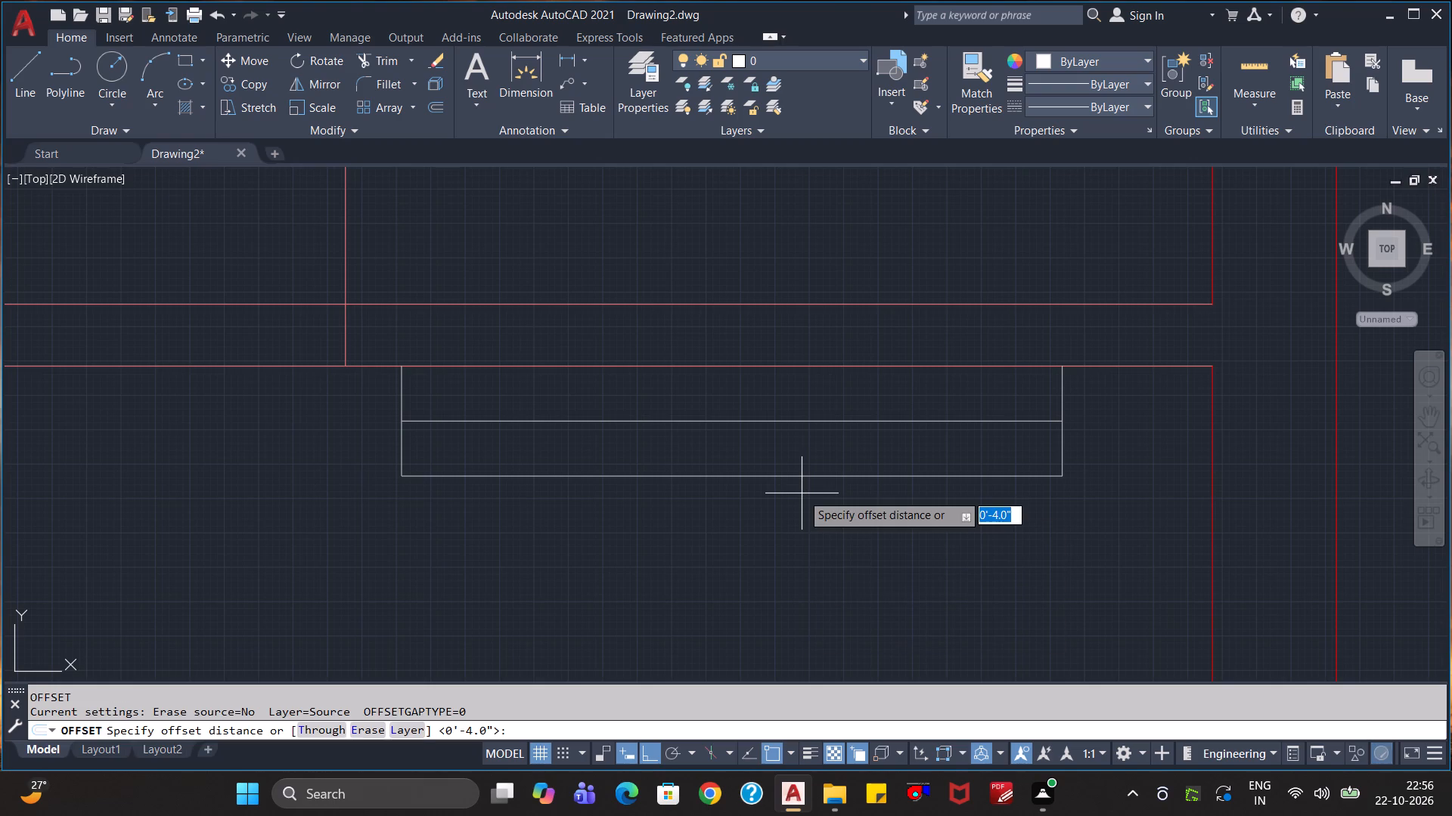
key(4)
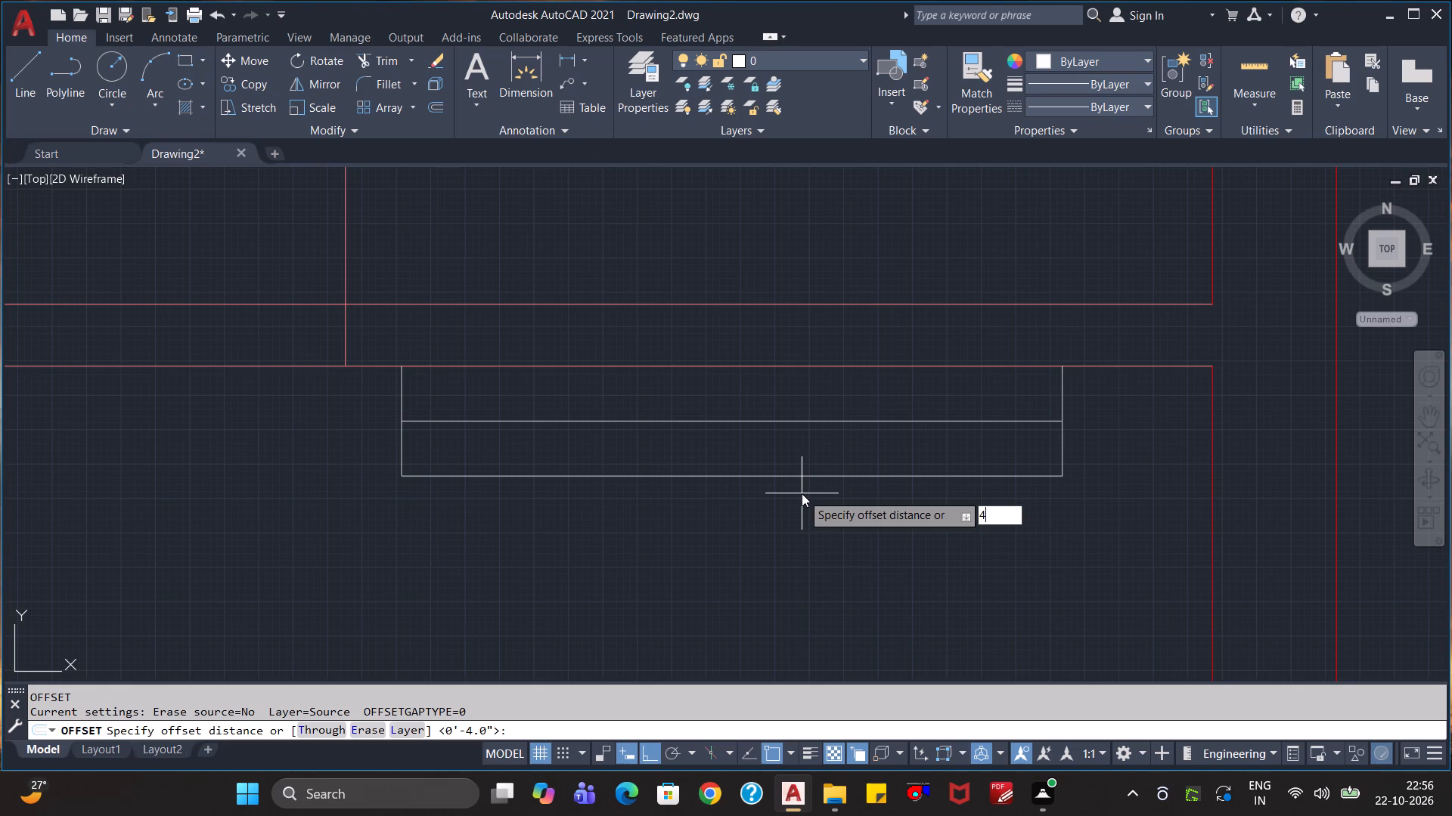
key(BackSpace)
key(period)
key(5)
key(apostrophe)
key(Return)
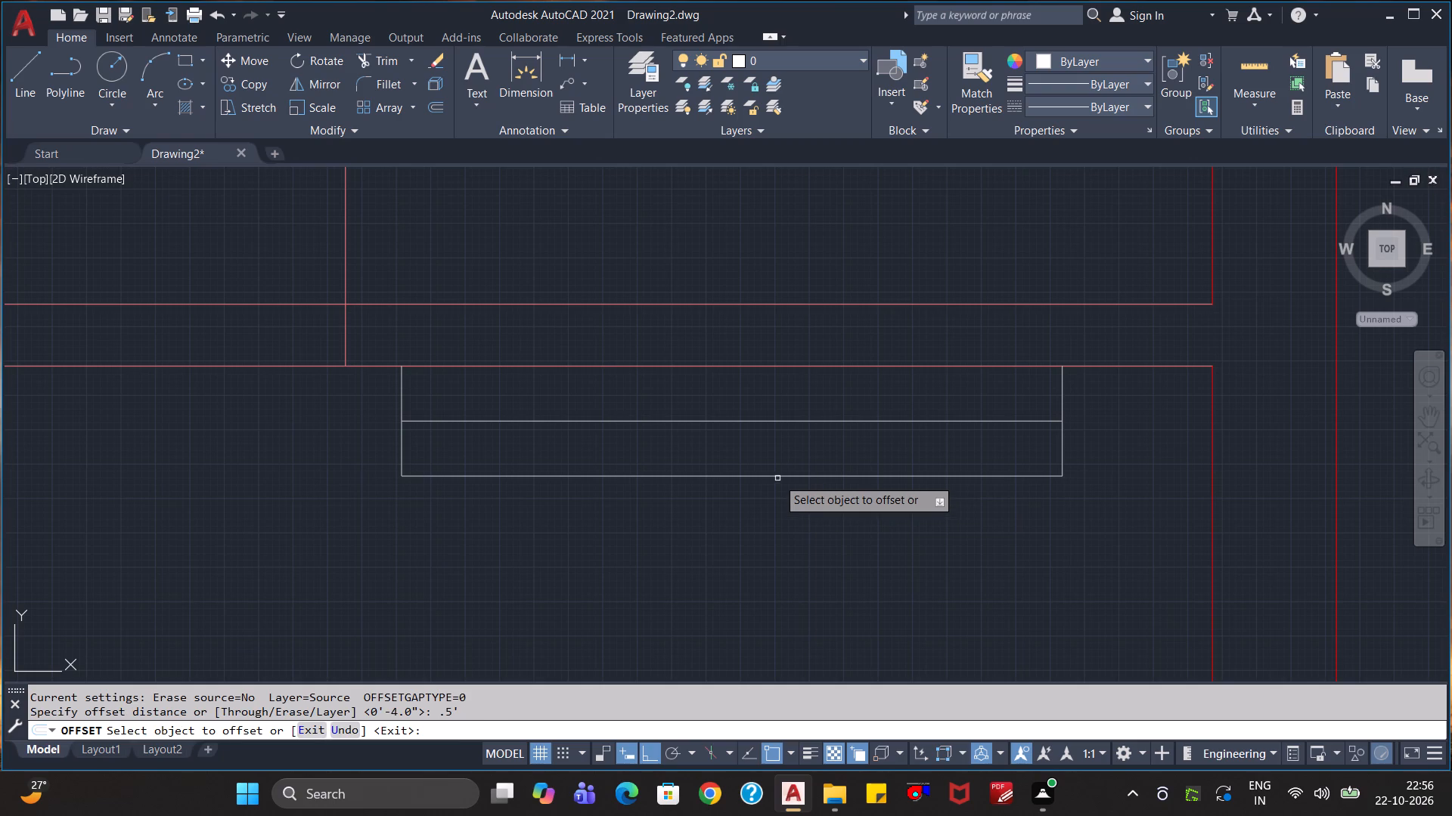
click(1064, 440)
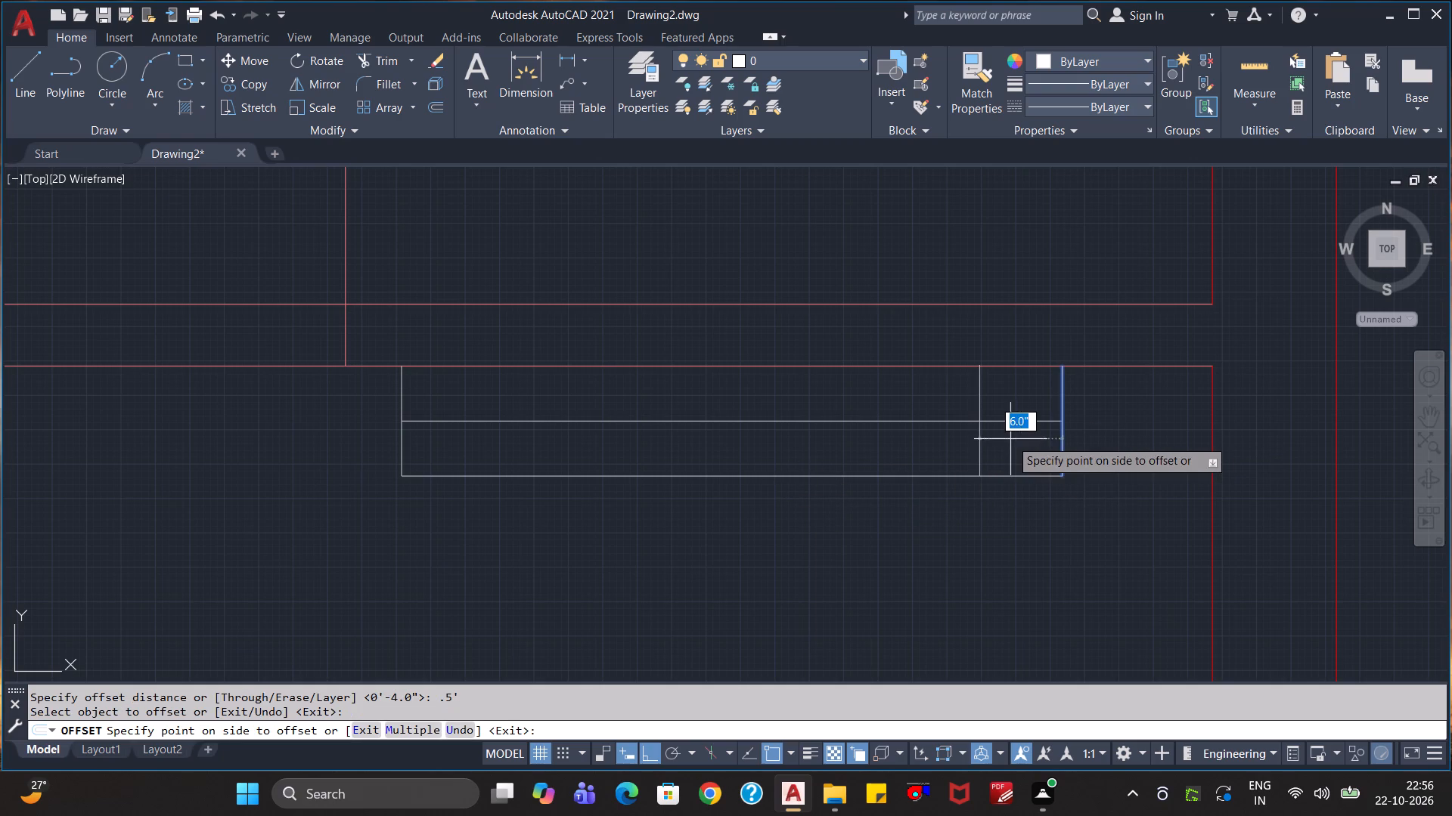
click(1010, 439)
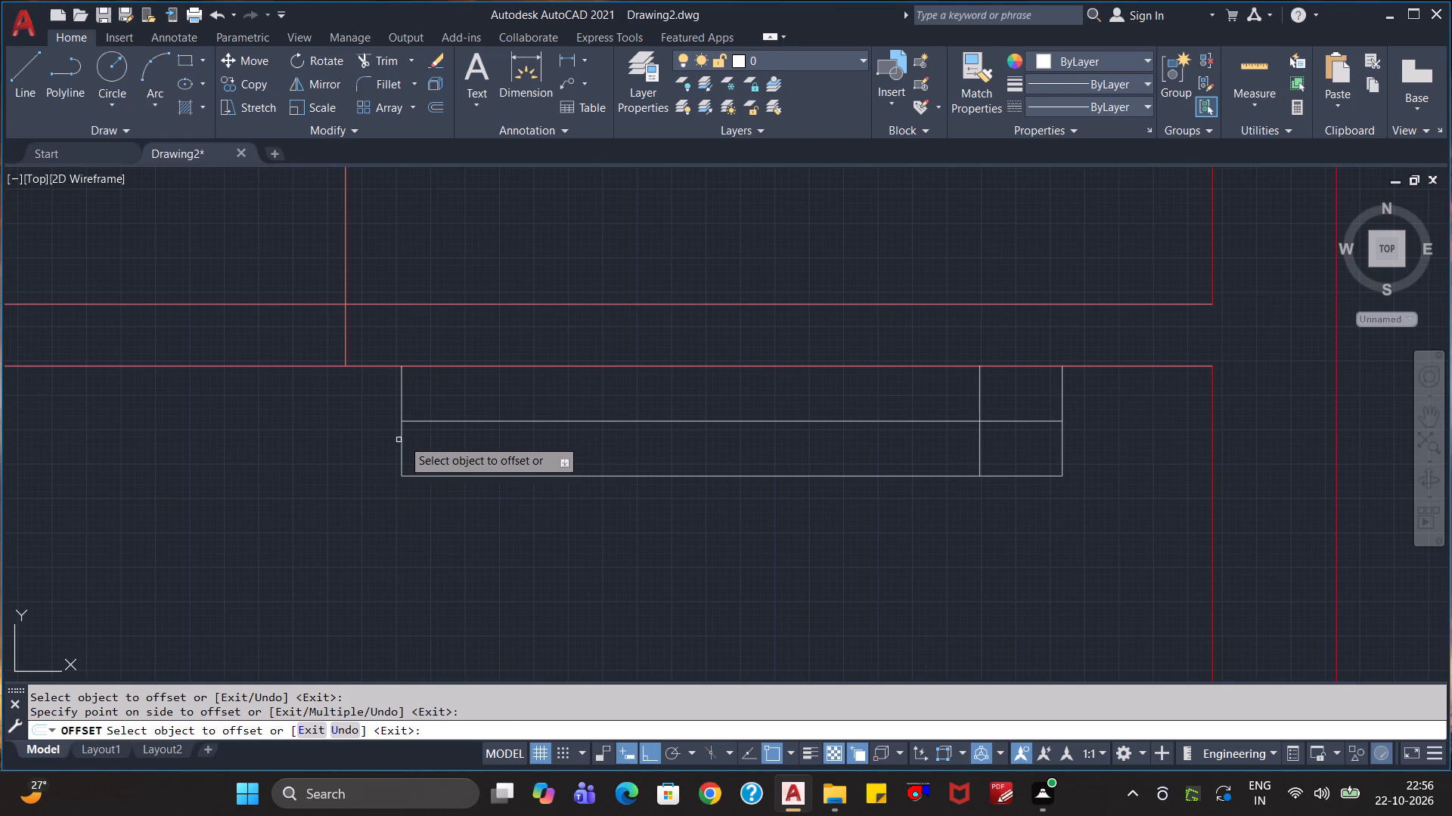
click(402, 439)
click(515, 439)
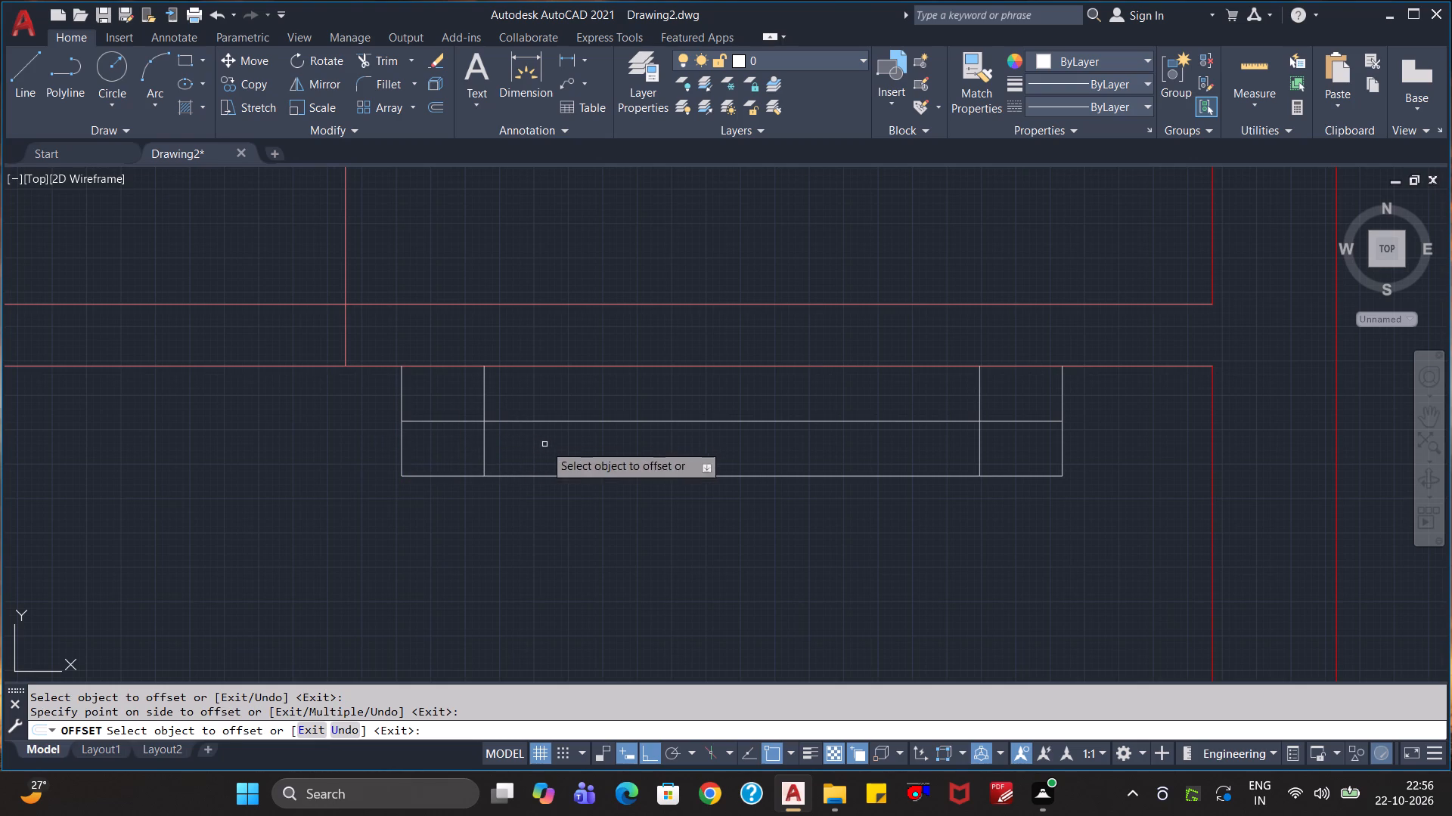
key(Escape)
key(Escape)
key(Escape)
key(Escape)
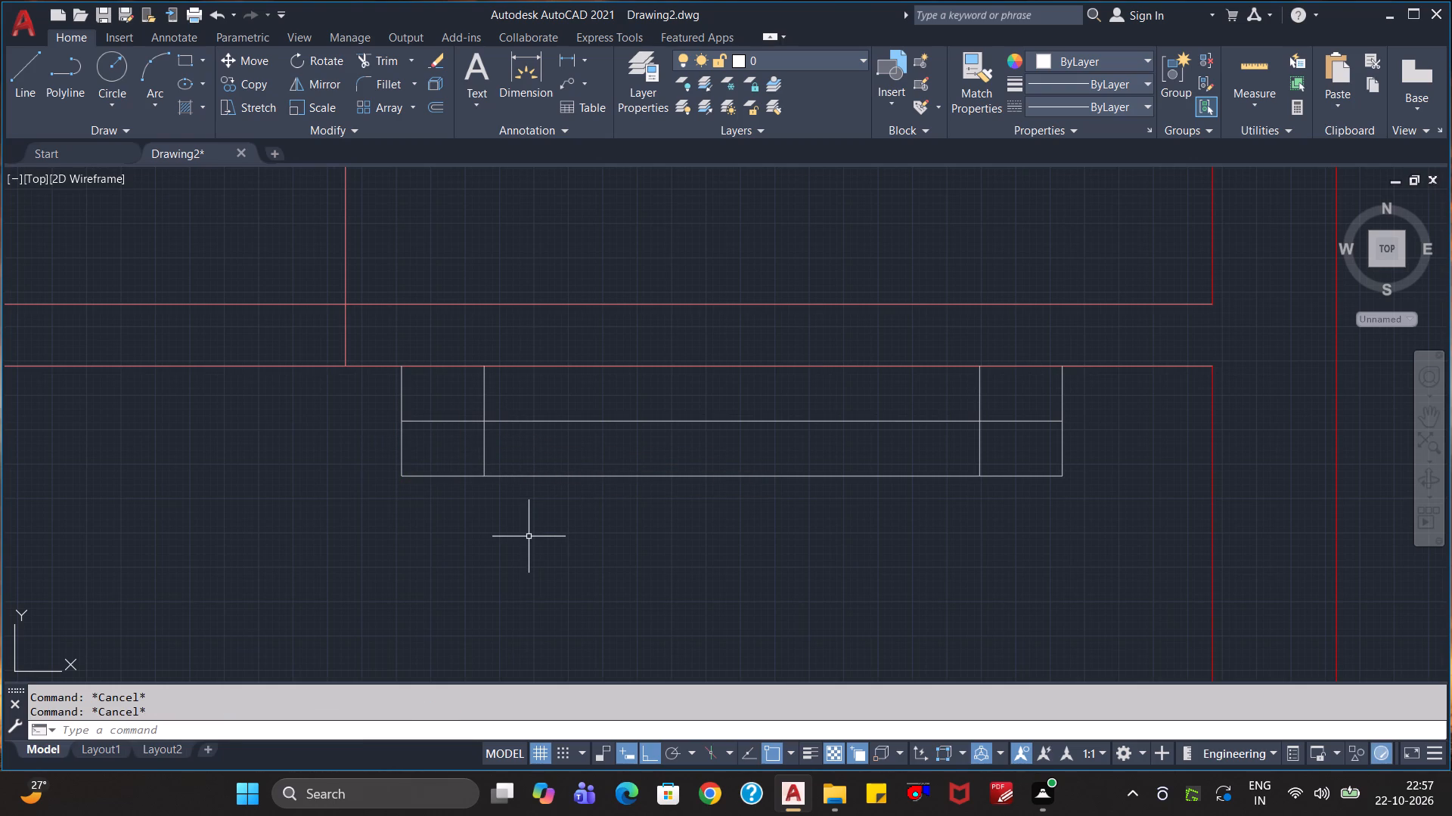
Trim the overlapping line pieces so the step has a full-width upper tier and a narrower lower tier.
text(tr)
key(Return)
click(441, 505)
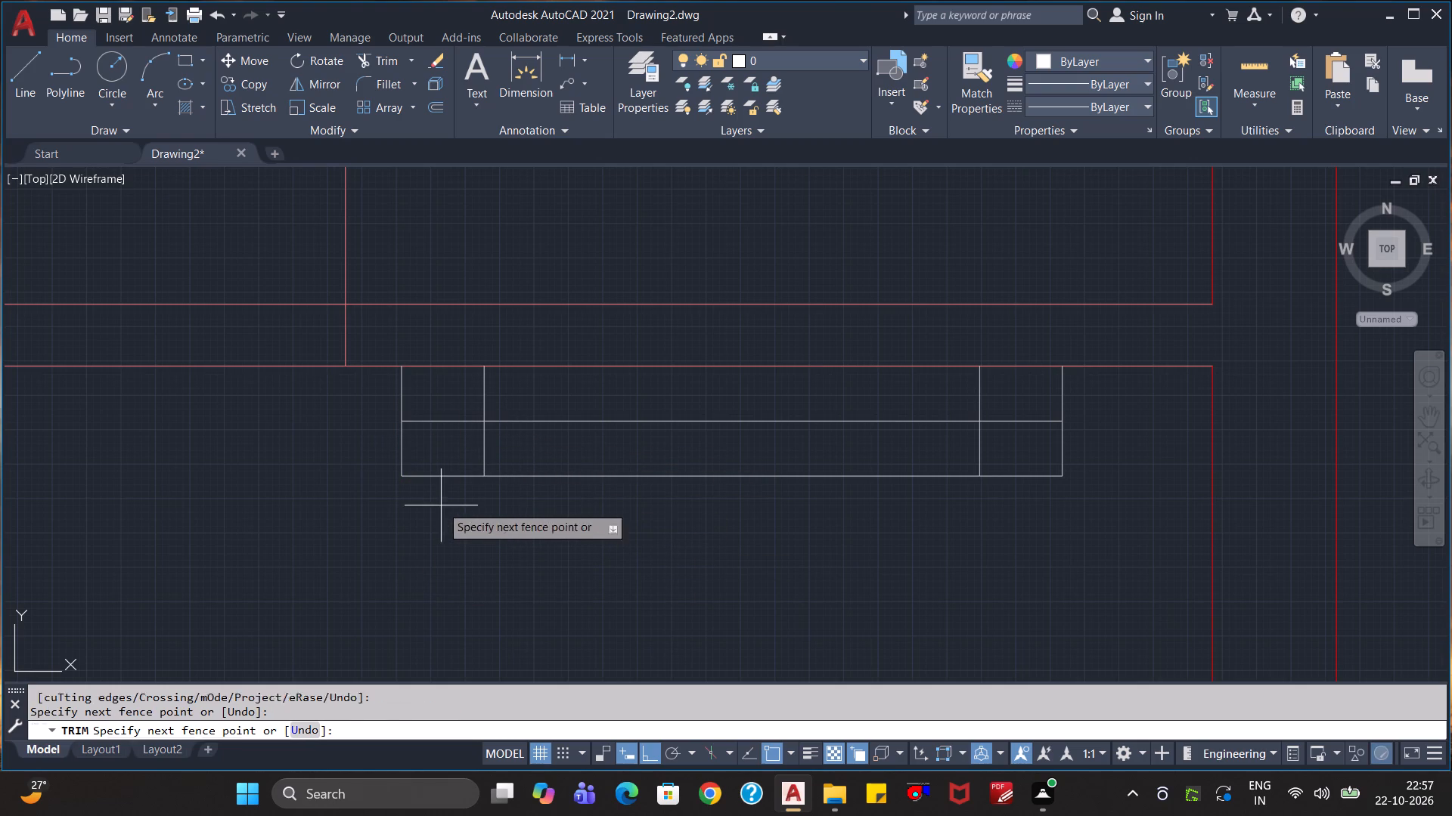
click(394, 450)
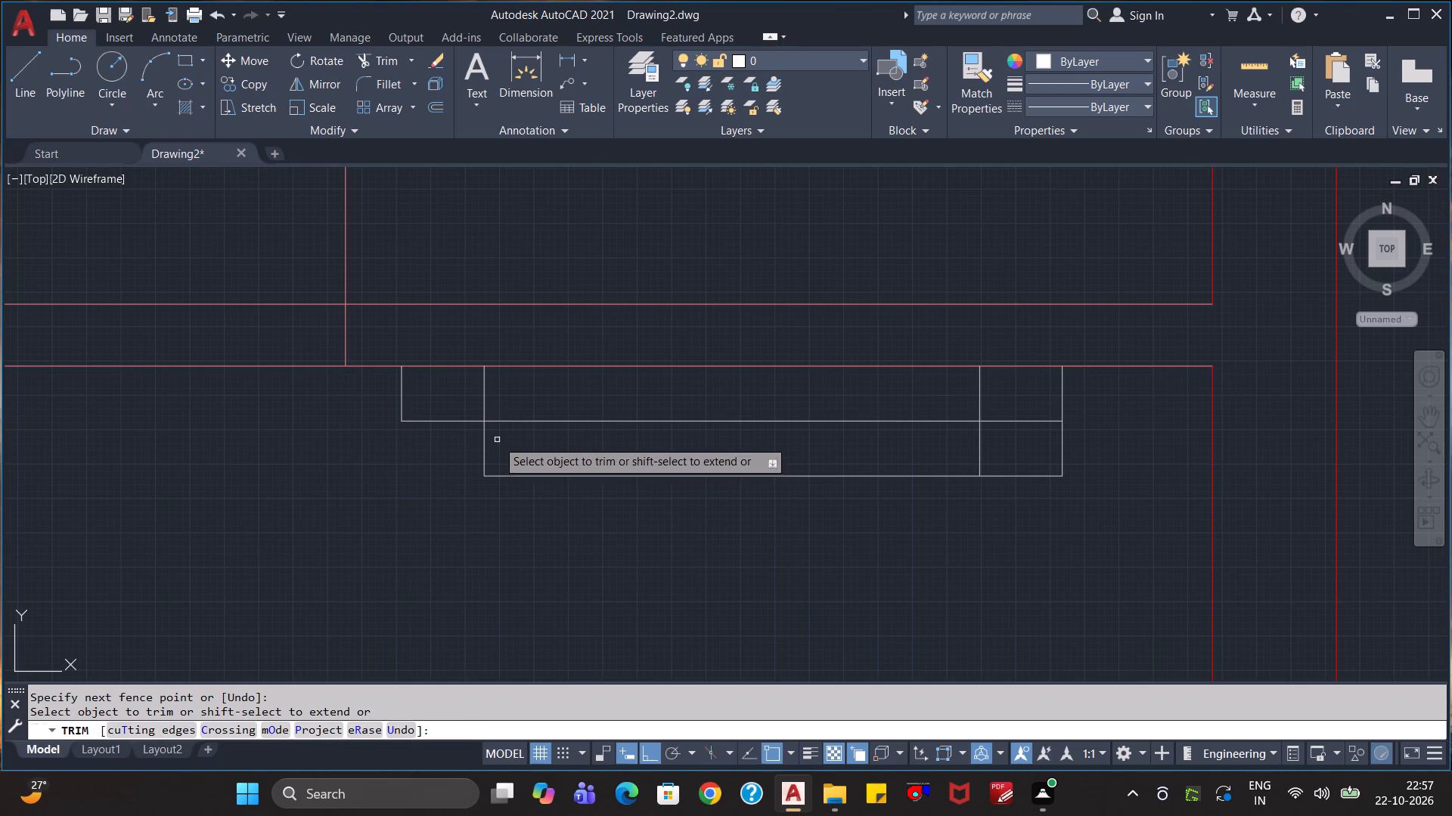
click(484, 404)
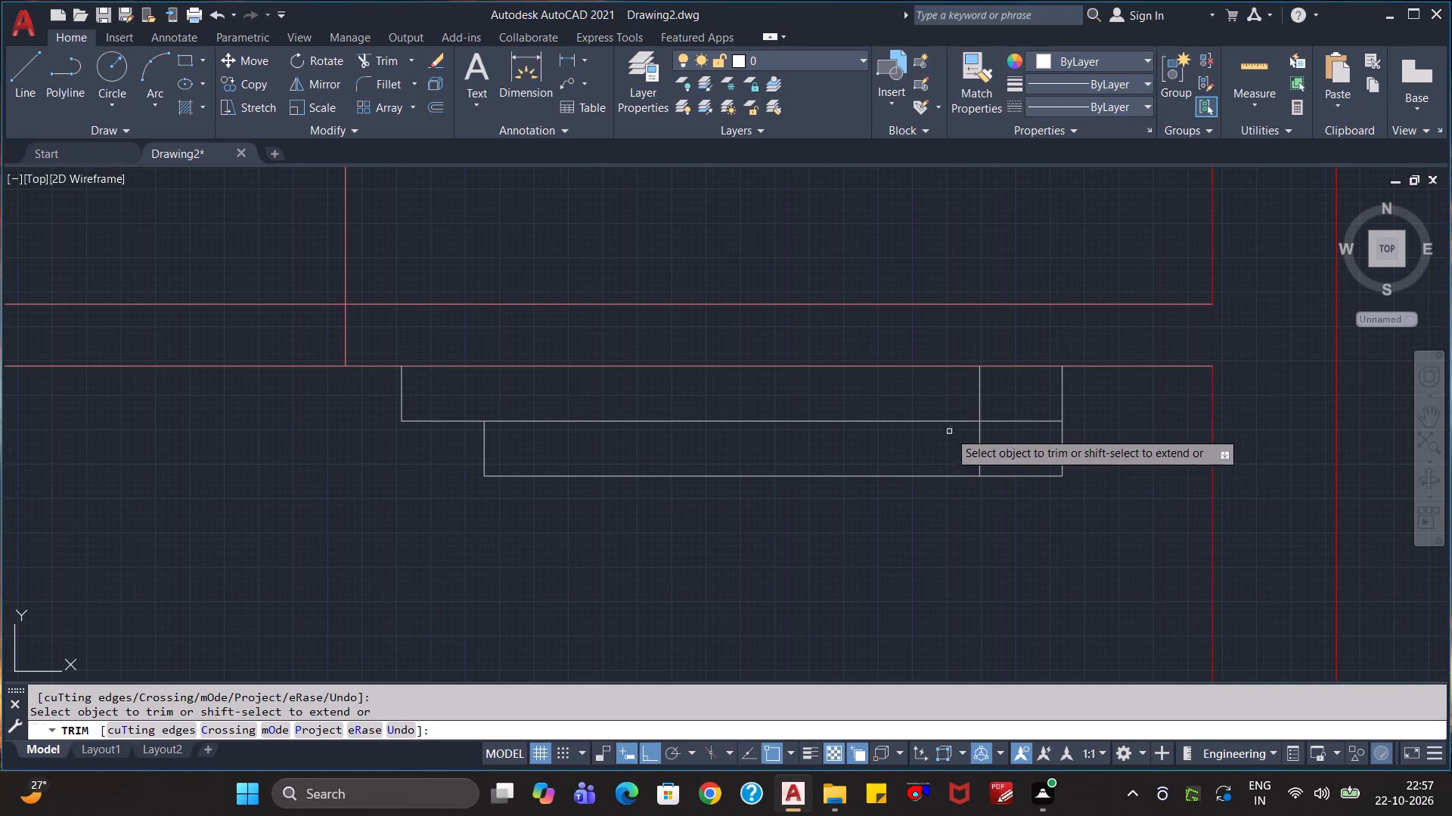
click(979, 399)
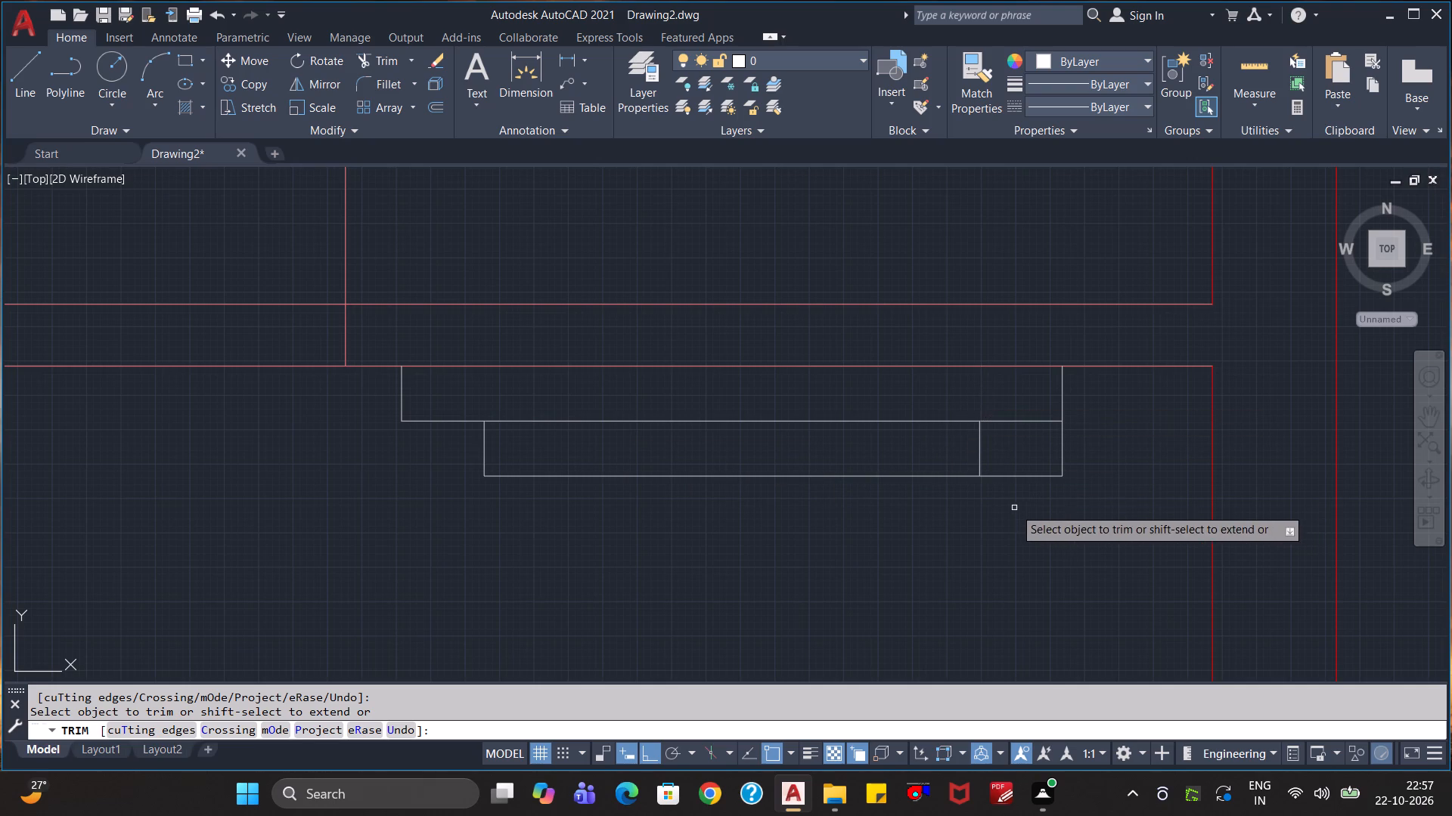
click(1014, 506)
click(1068, 447)
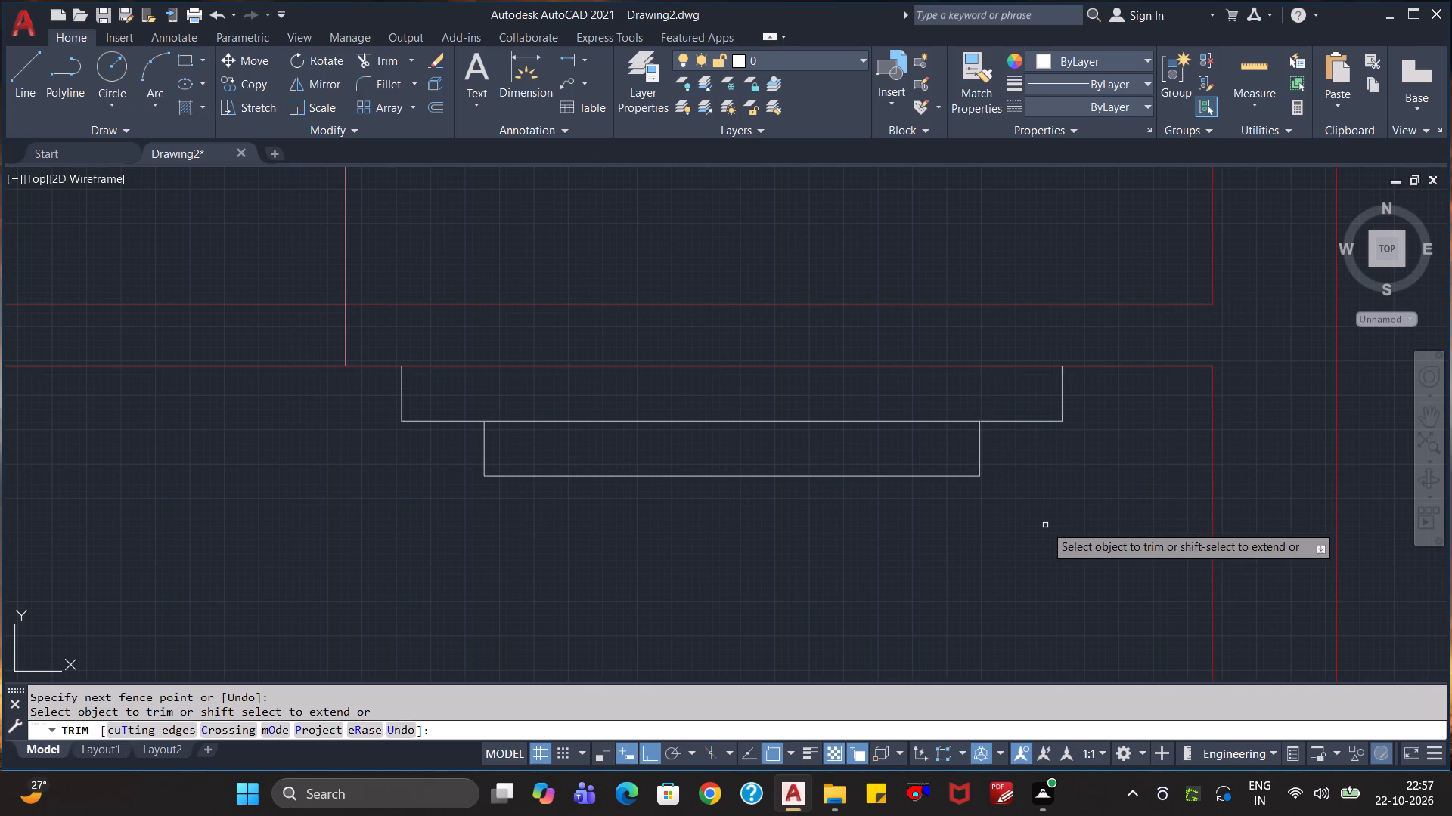
key(Escape)
key(Escape)
key(Escape)
Draw a vertical helper line about 3.9" long across the wall's lower line, between the step and the right wall.
scroll(1033, 530, down, 1)
scroll(945, 565, down, 1)
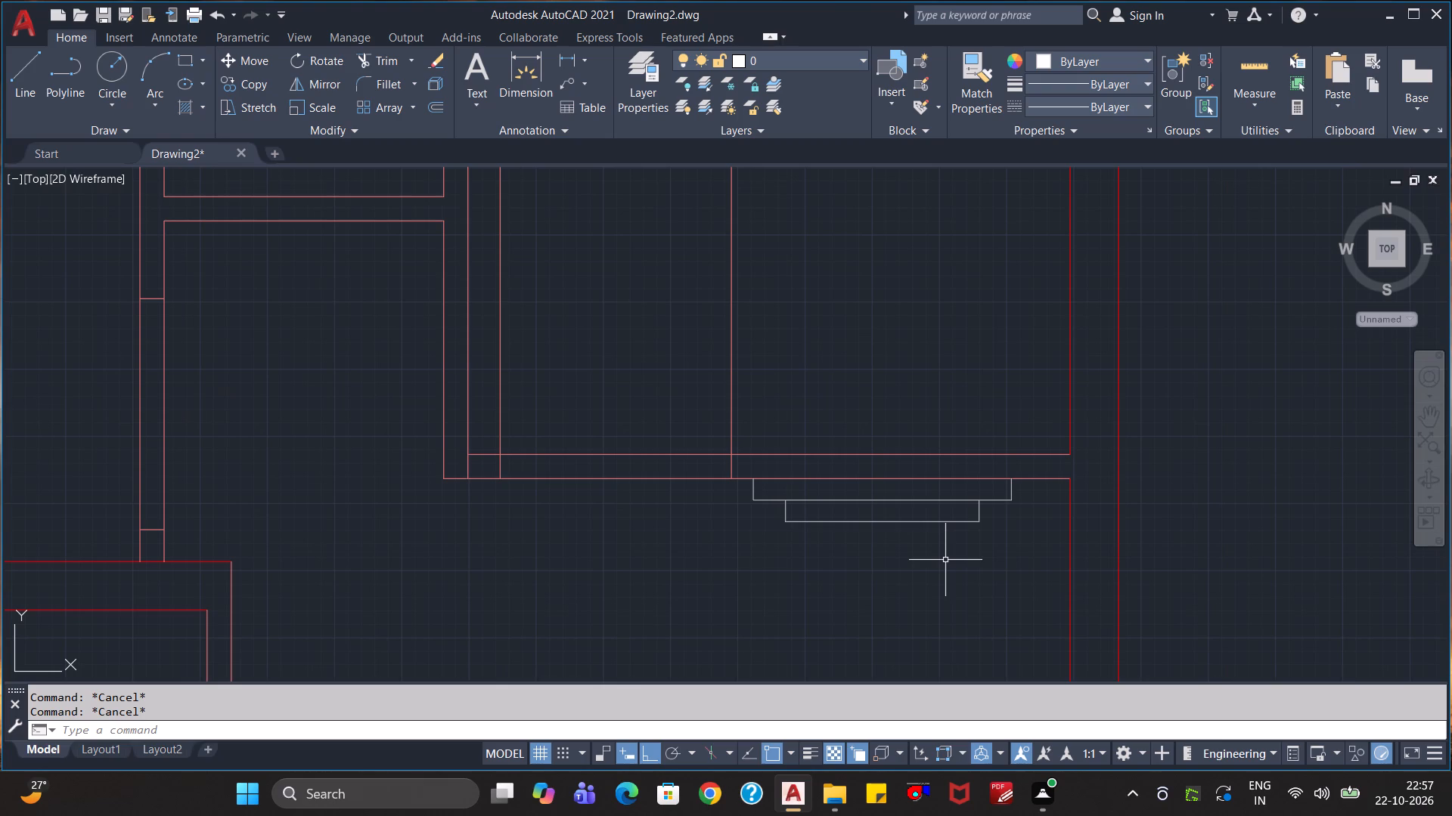
scroll(980, 565, up, 1)
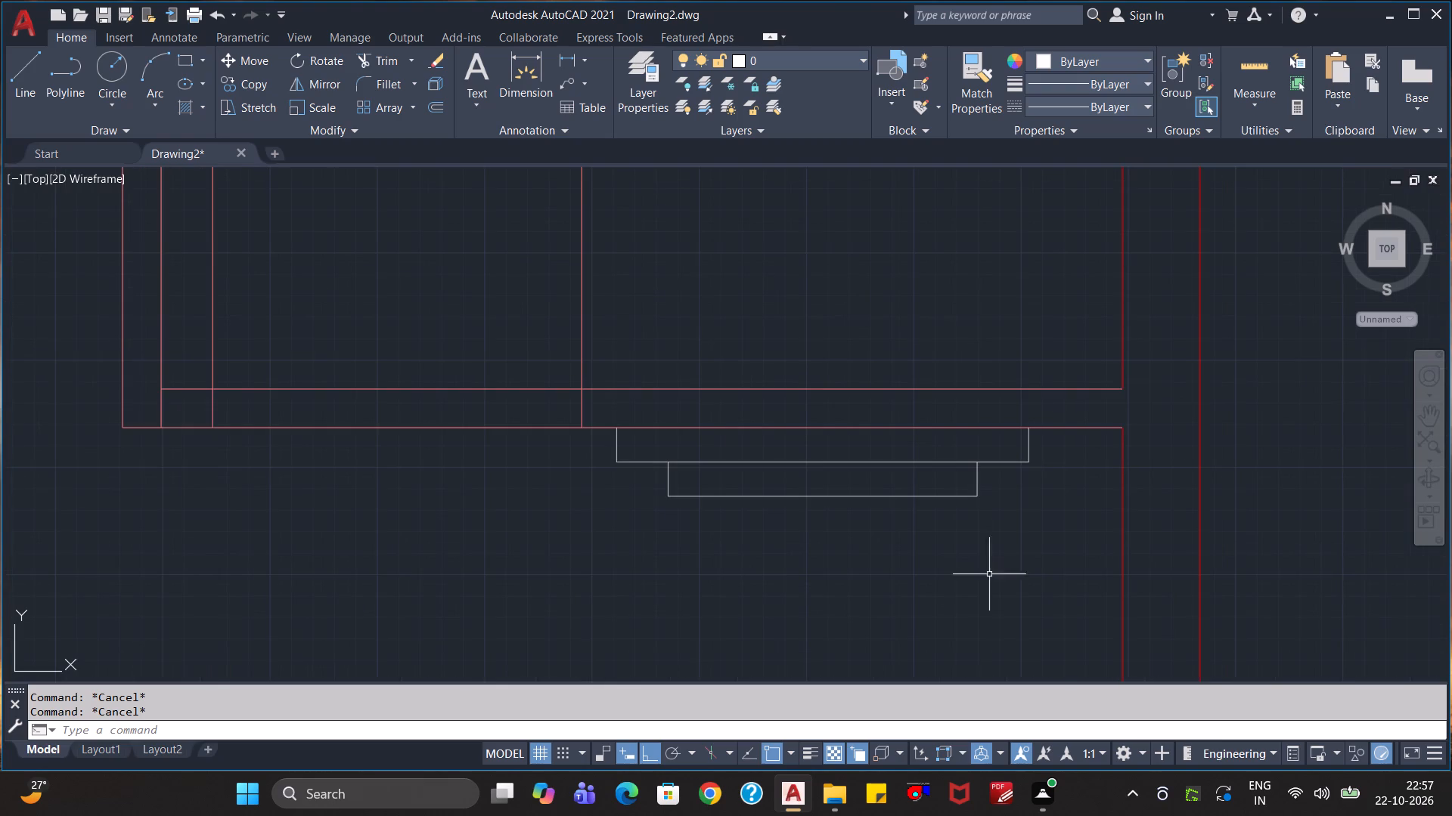
key(Escape)
key(Escape)
key(Escape)
key(l)
key(Return)
scroll(1072, 461, up, 3)
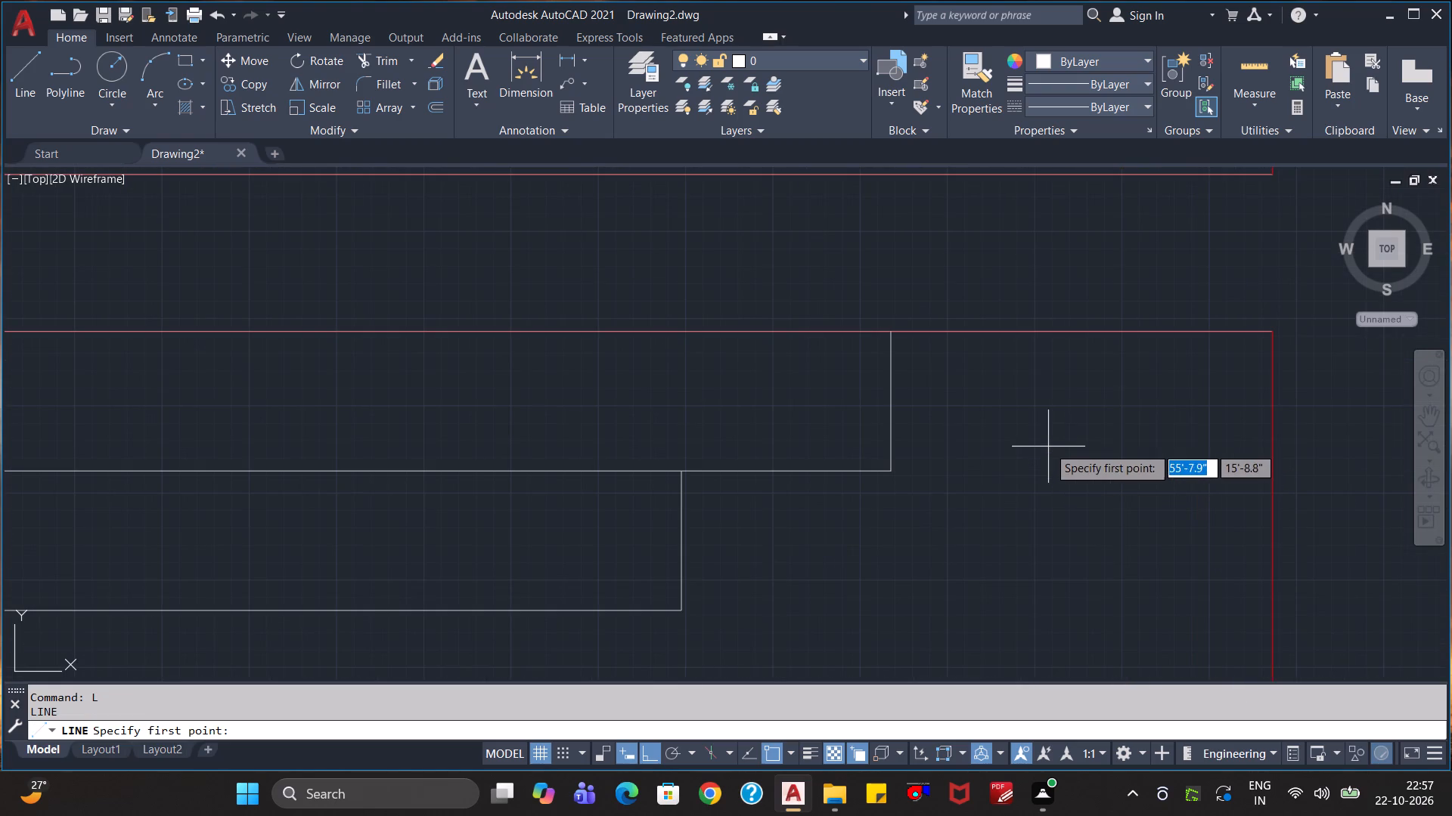
click(1005, 391)
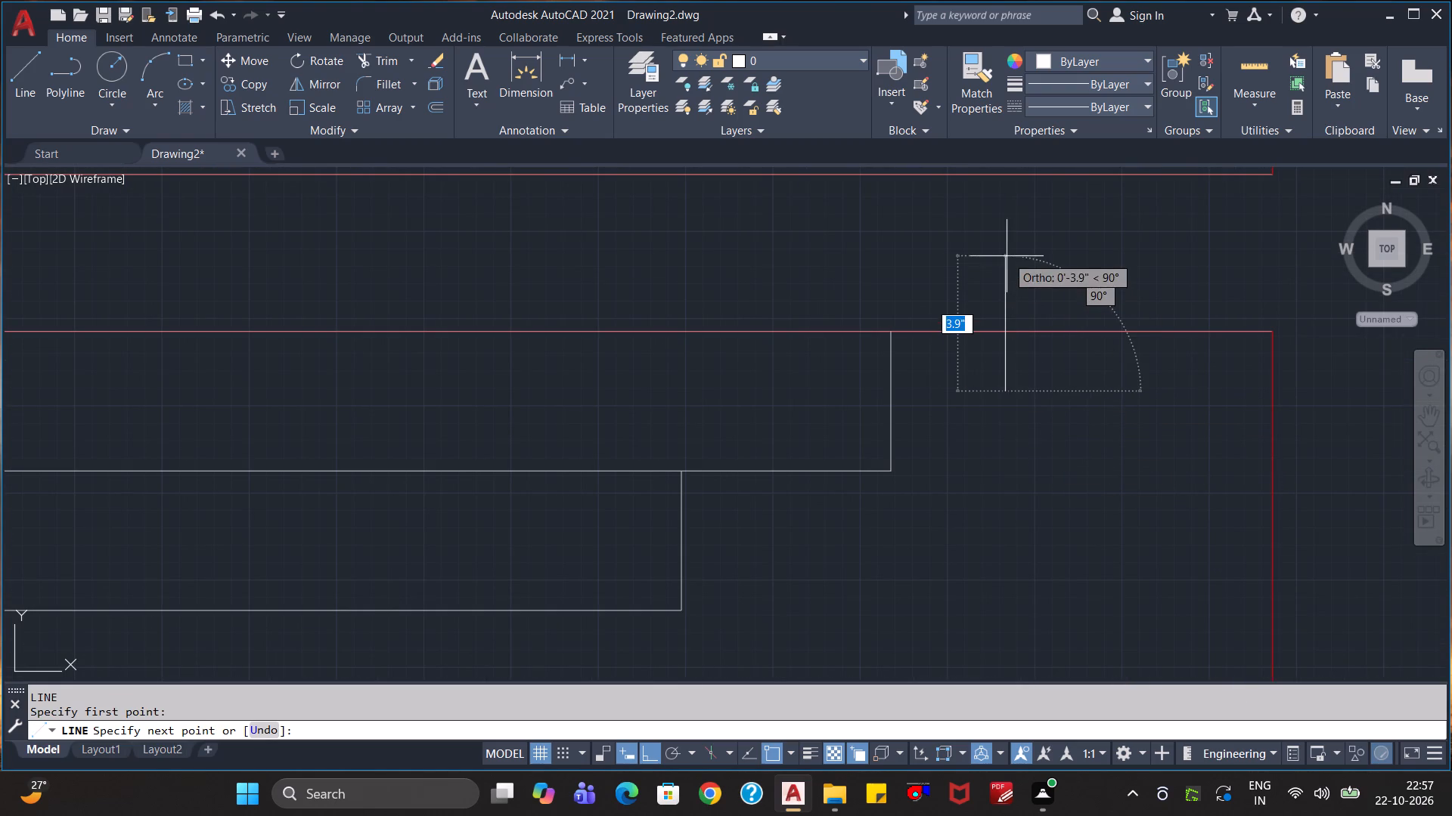
click(1007, 256)
key(Escape)
scroll(1038, 410, down, 2)
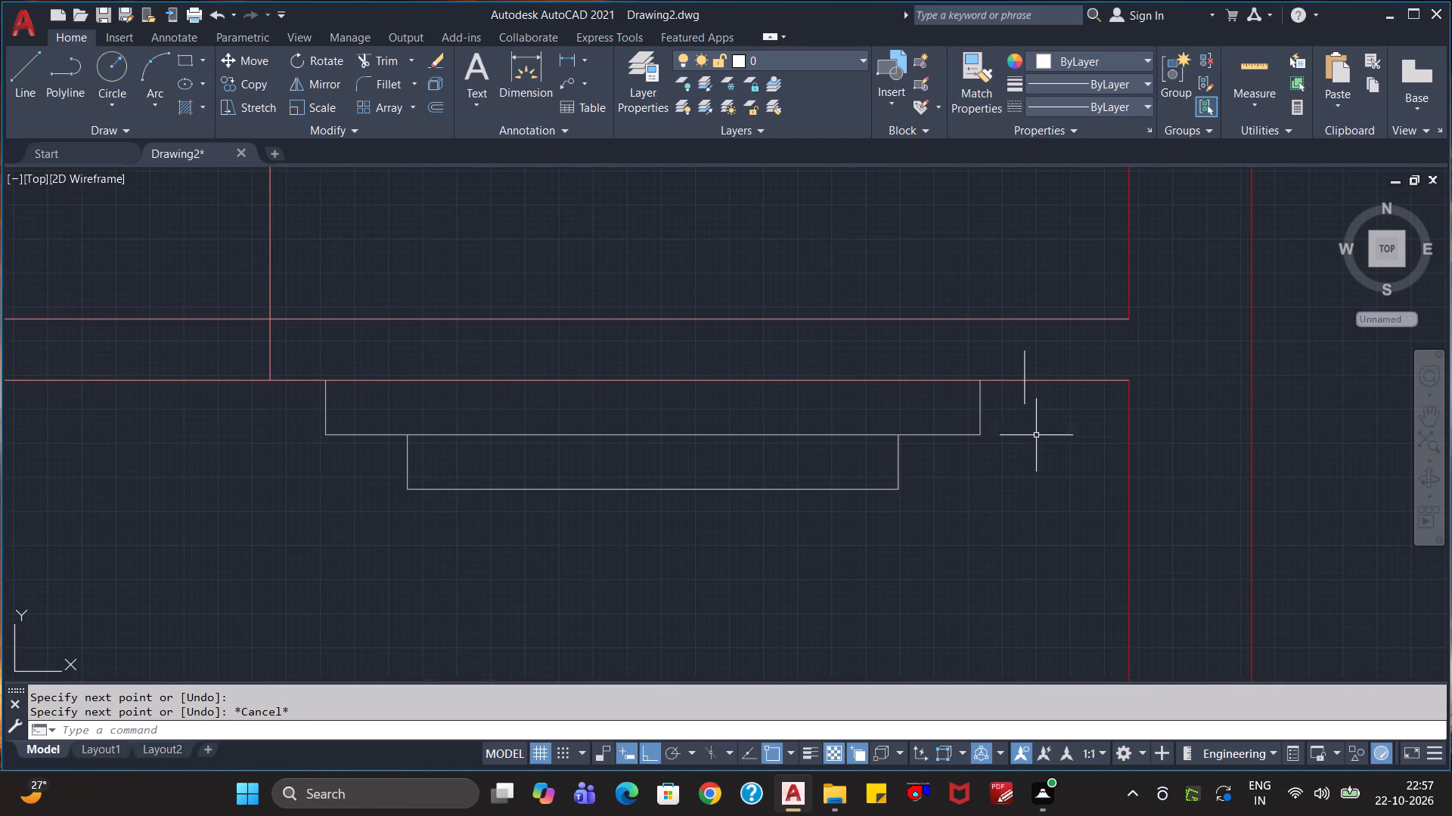
Move the two-tier step outline about 3.3" along the wall so its upper-right corner meets the helper line.
click(1040, 514)
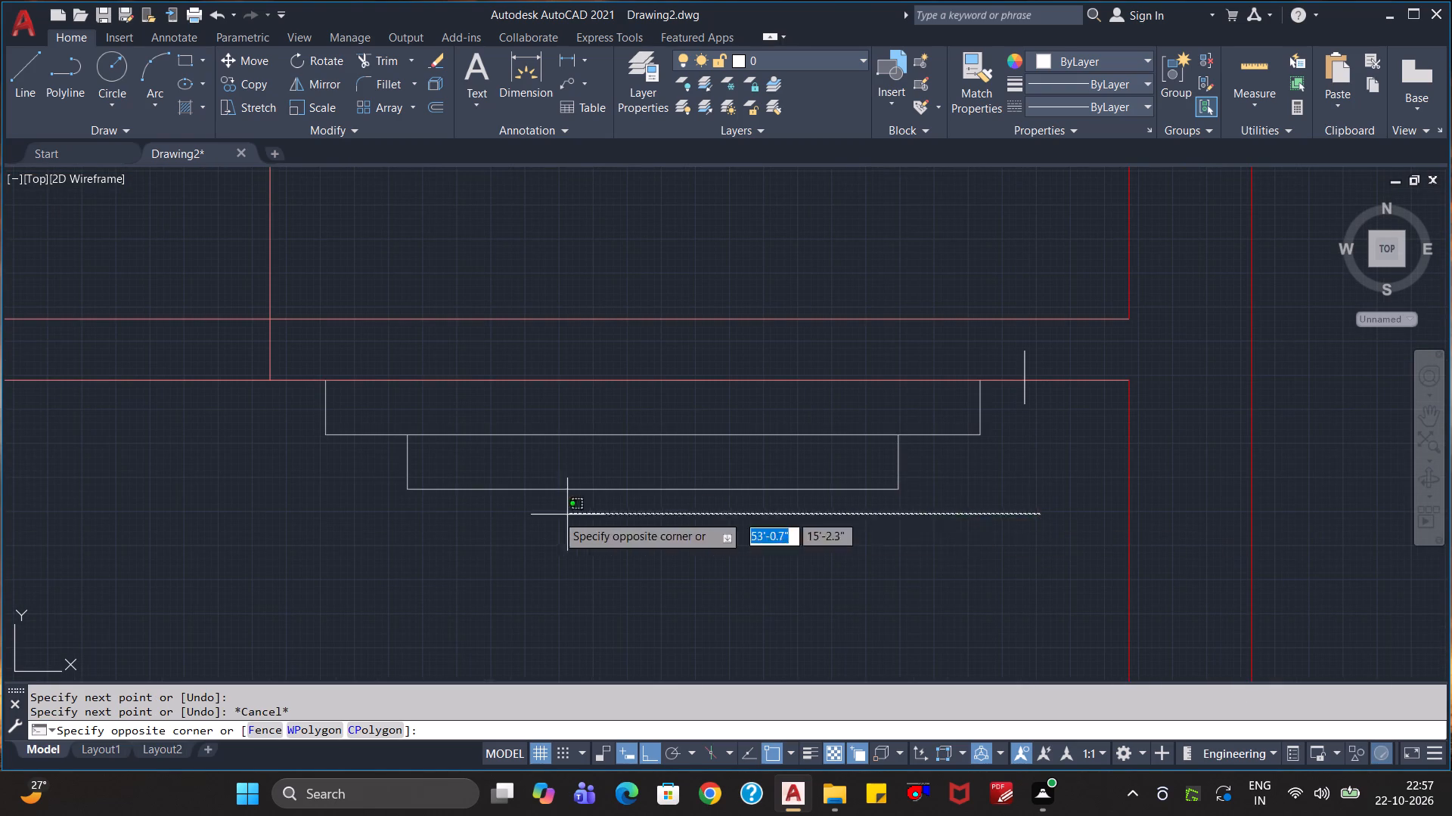
click(257, 415)
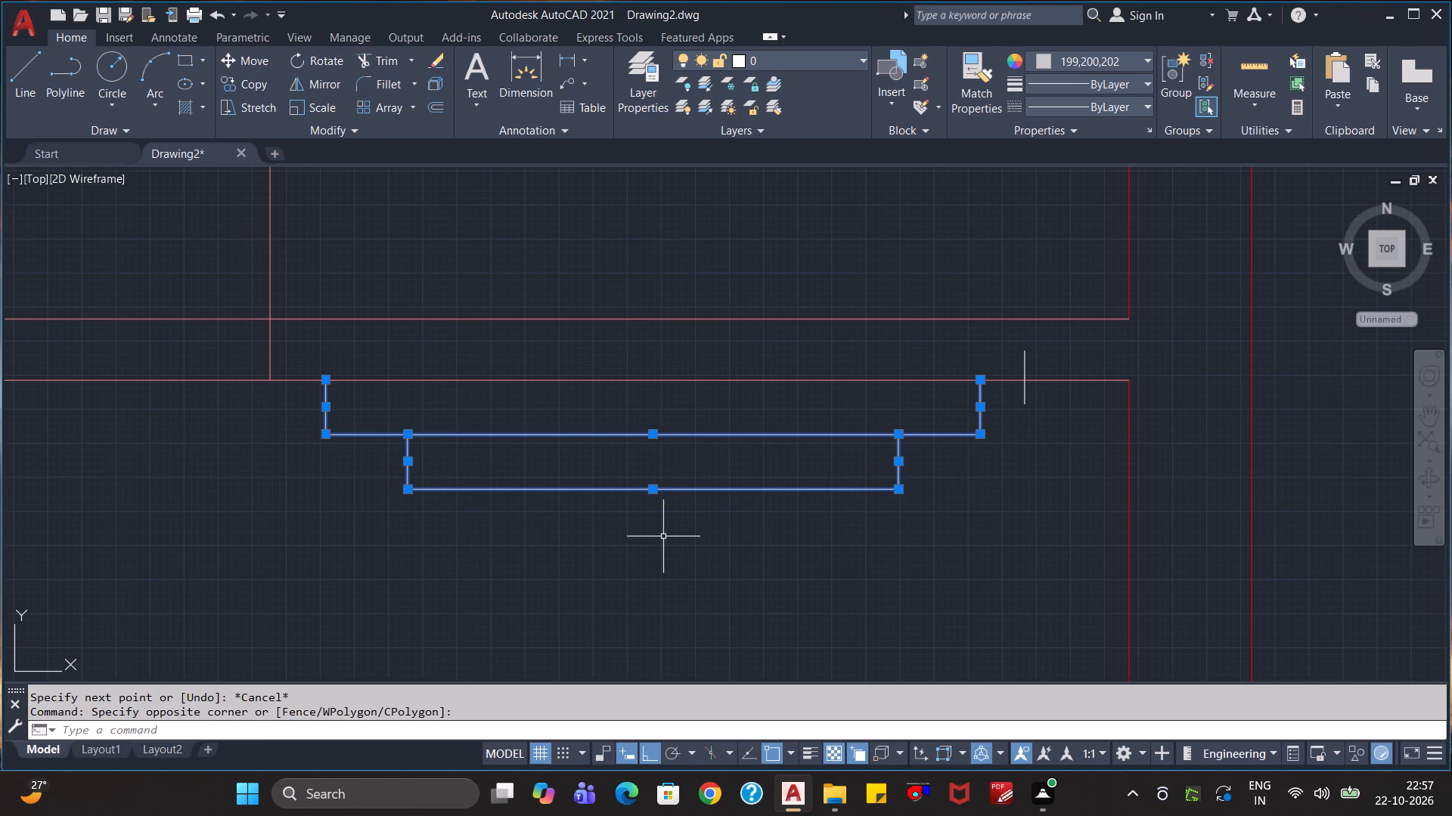
key(m)
key(Return)
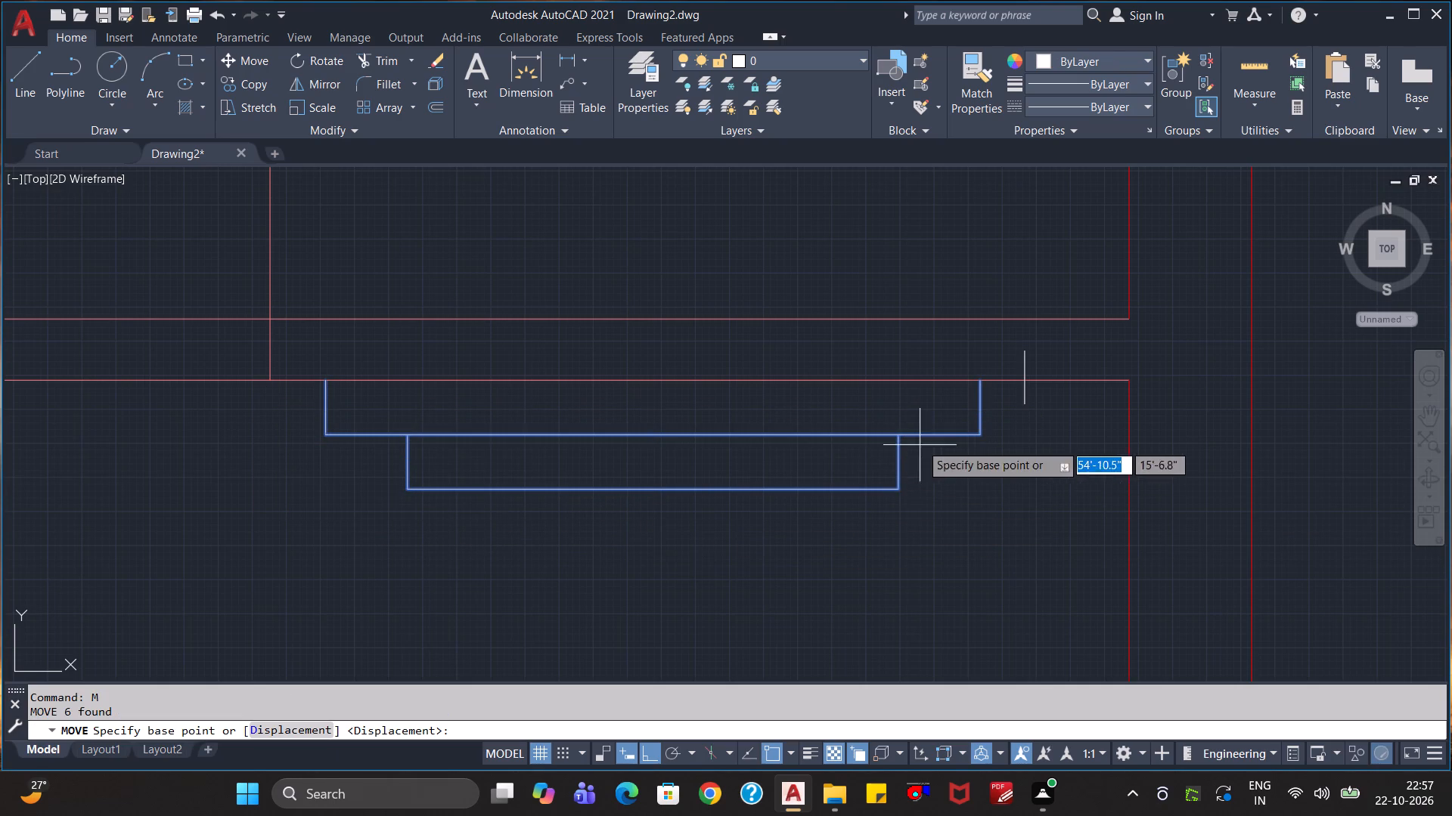
click(981, 383)
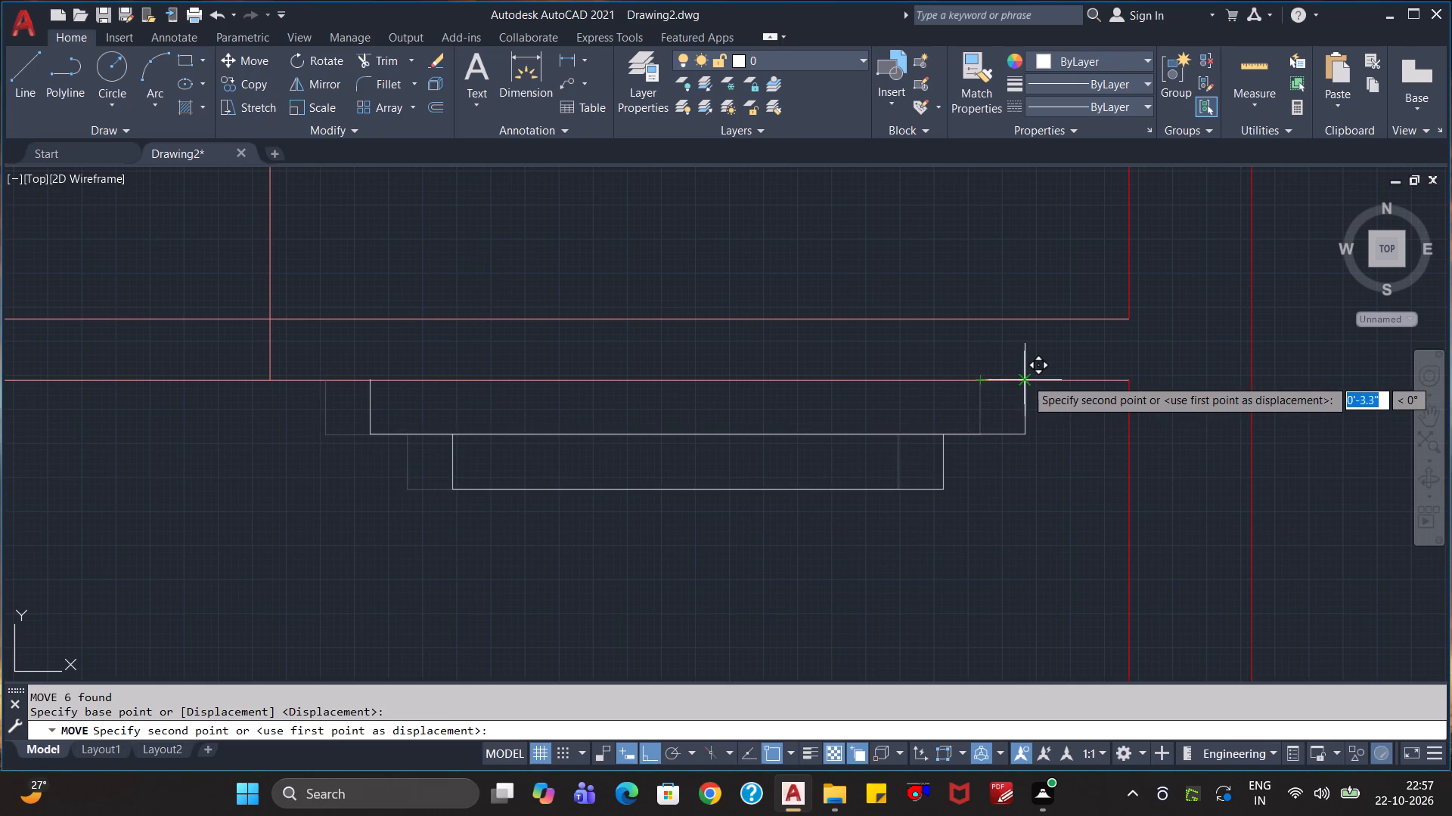
click(1025, 379)
key(Escape)
key(Escape)
key(Escape)
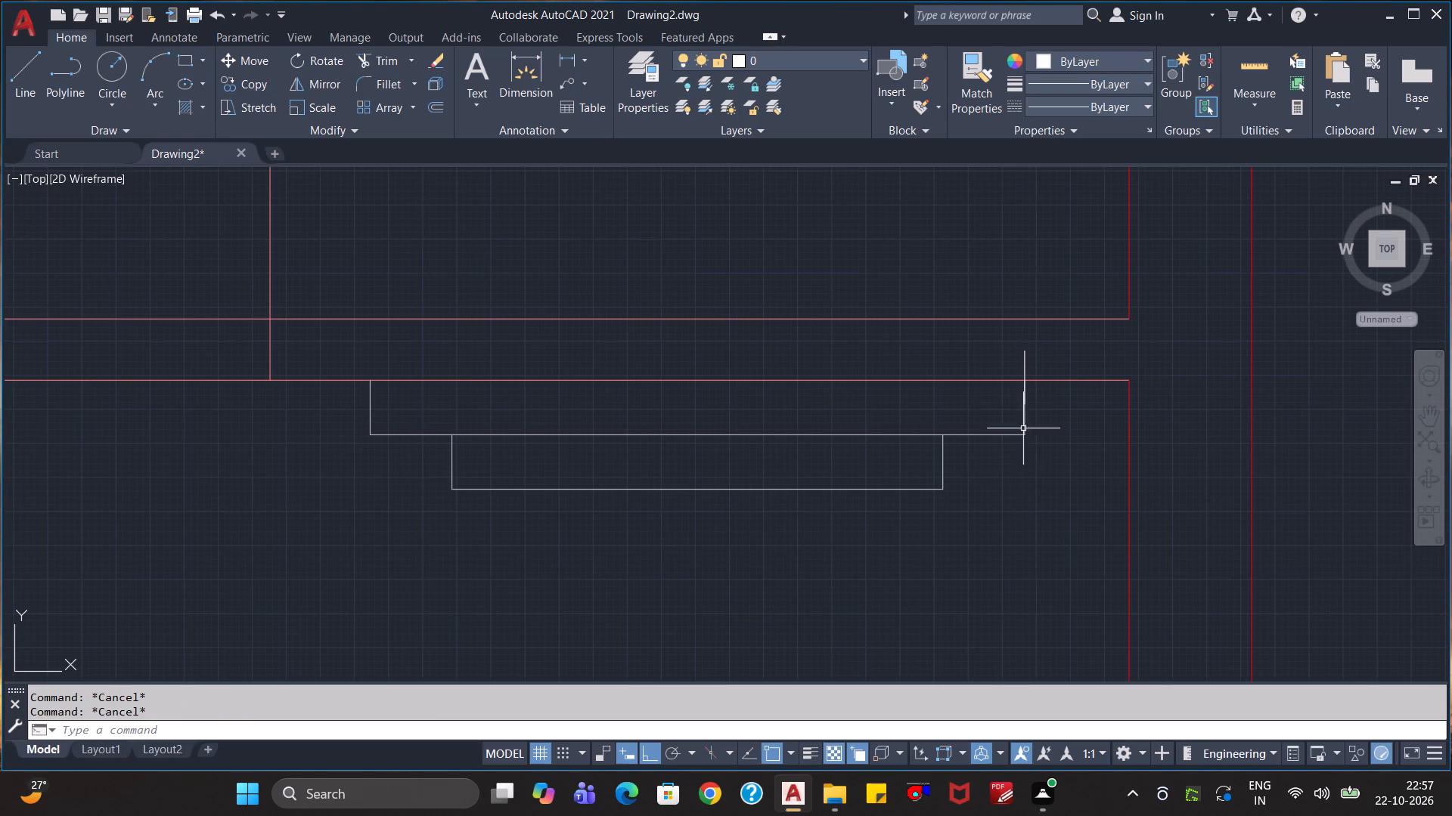
Delete the short vertical helper line at the step's upper-right corner.
click(1053, 353)
click(1014, 360)
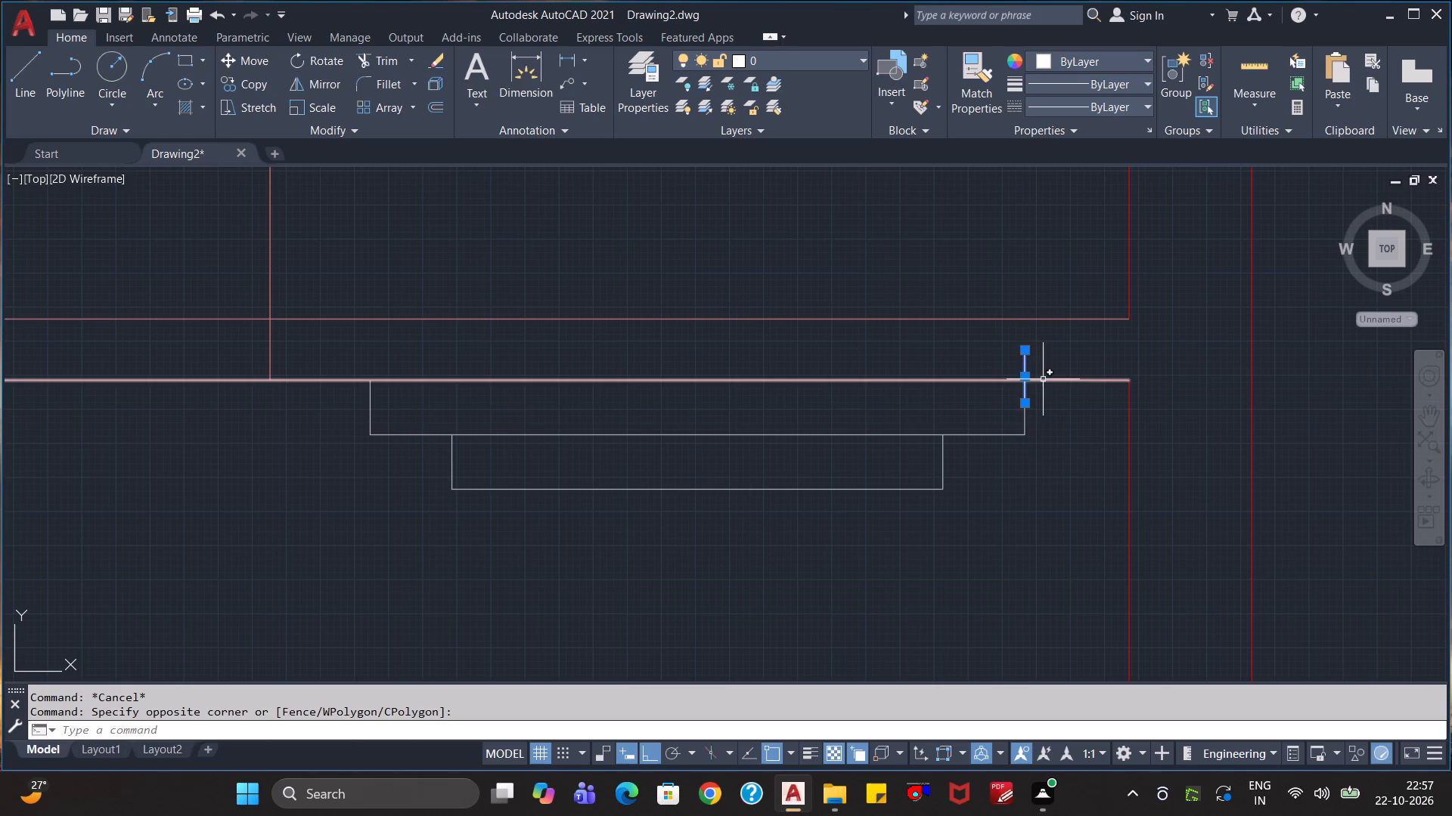
key(Delete)
Trim the two long vertical lines inside the upper-right room down to the bottom wall, keeping the short pieces within the wall thickness.
scroll(1031, 497, down, 1)
scroll(966, 577, down, 1)
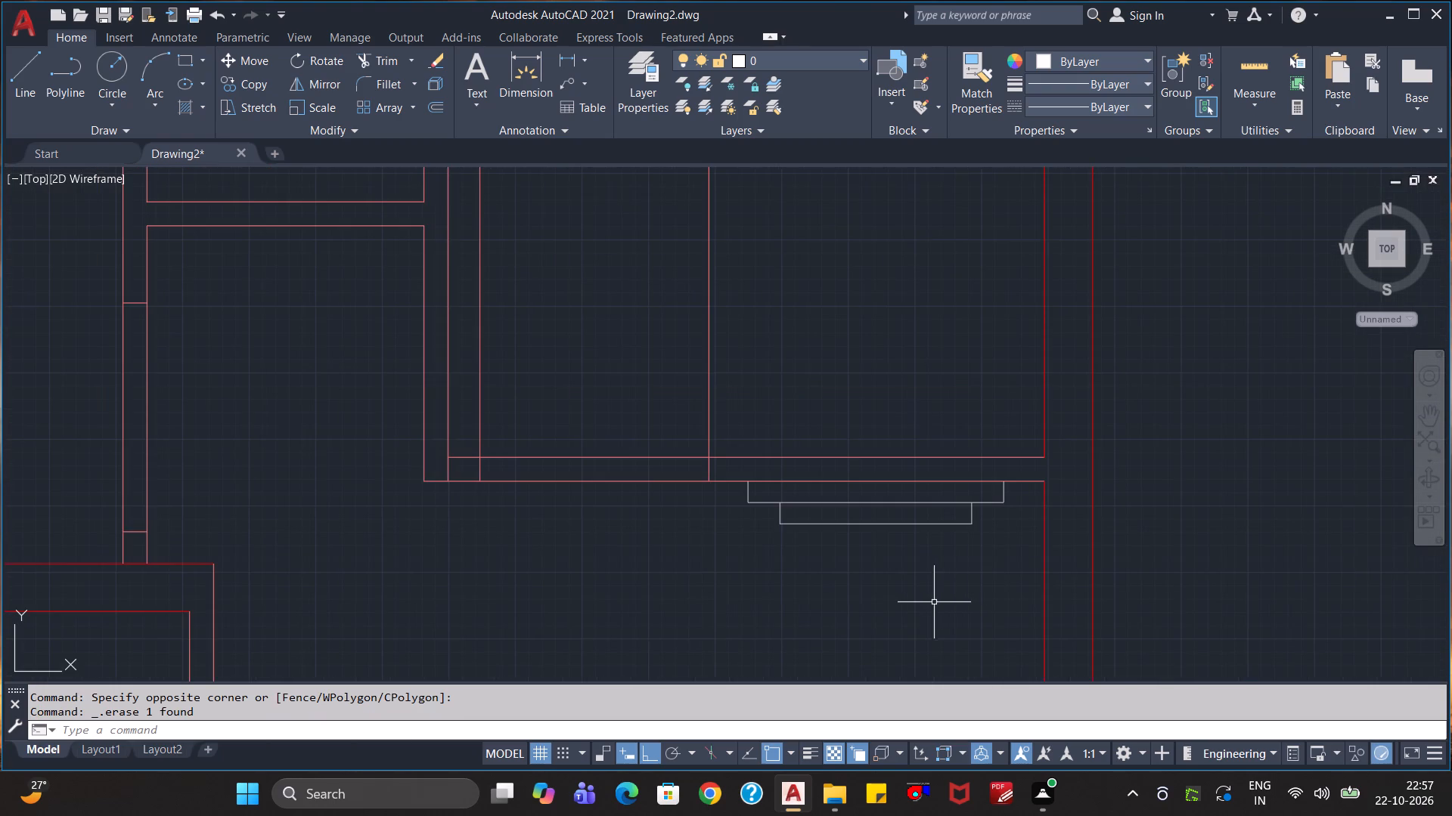
middle_drag(913, 601, 973, 583)
scroll(976, 572, down, 1)
scroll(987, 579, up, 2)
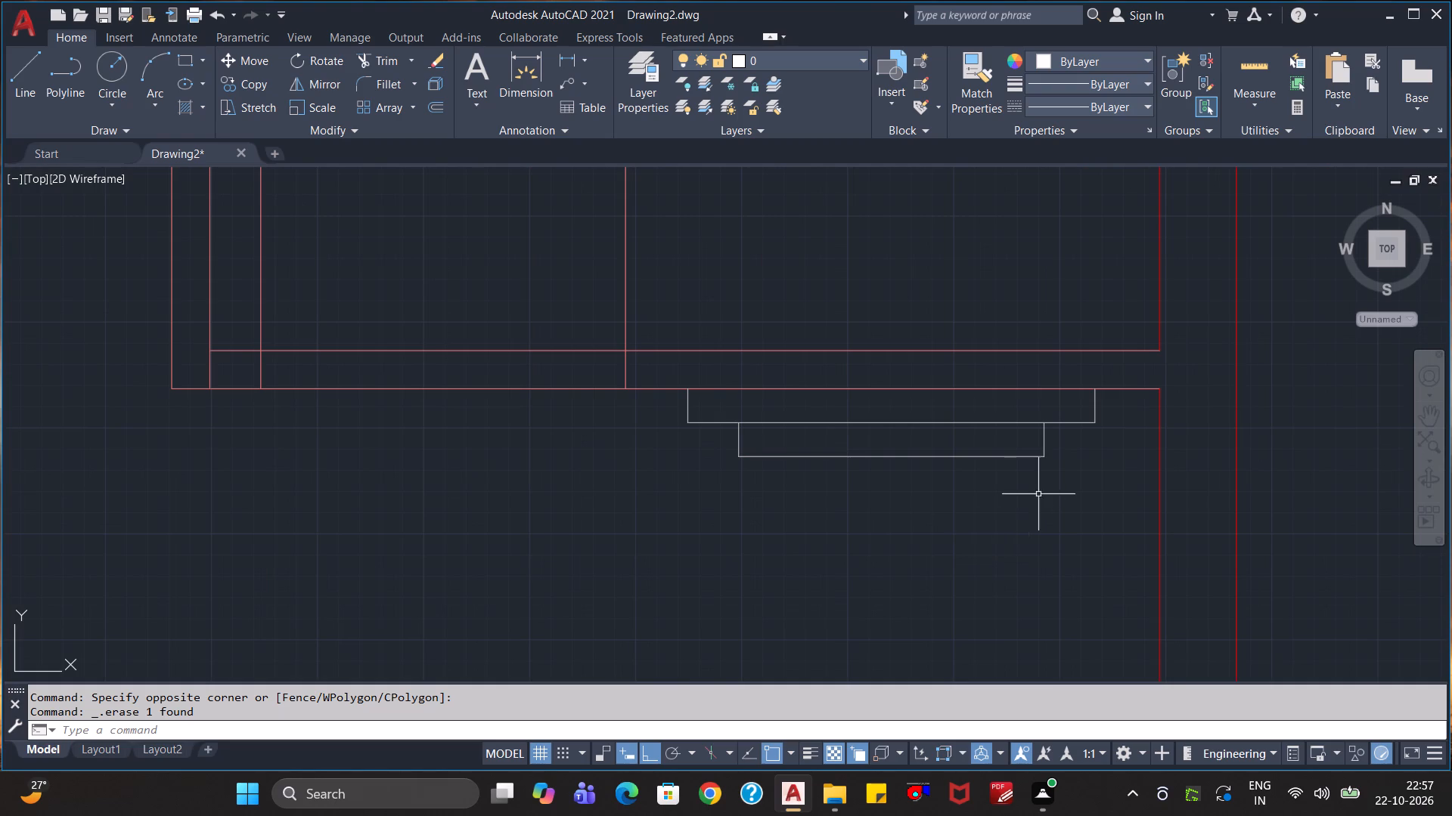
scroll(1030, 496, down, 1)
scroll(987, 561, down, 2)
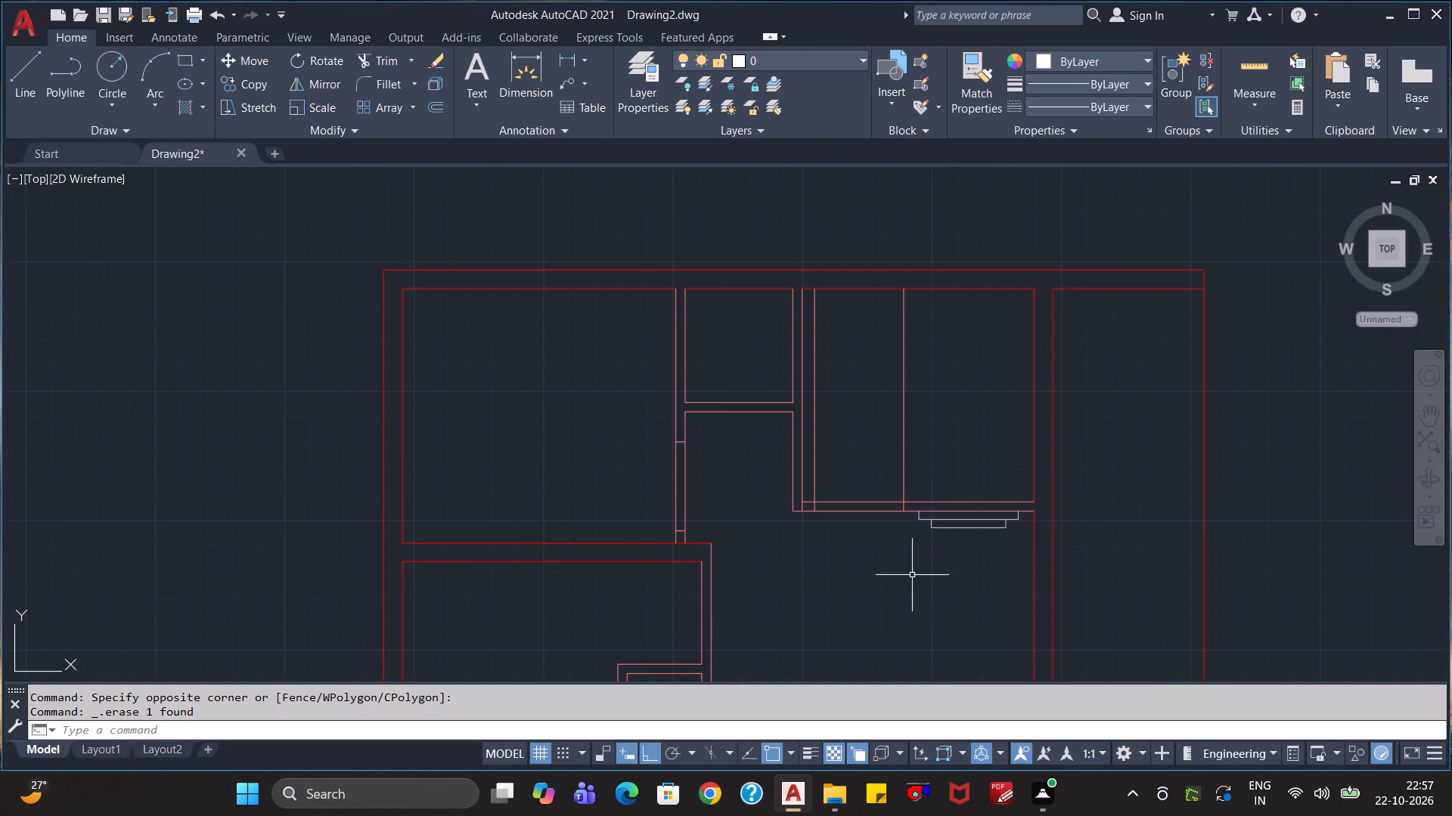
scroll(833, 570, up, 2)
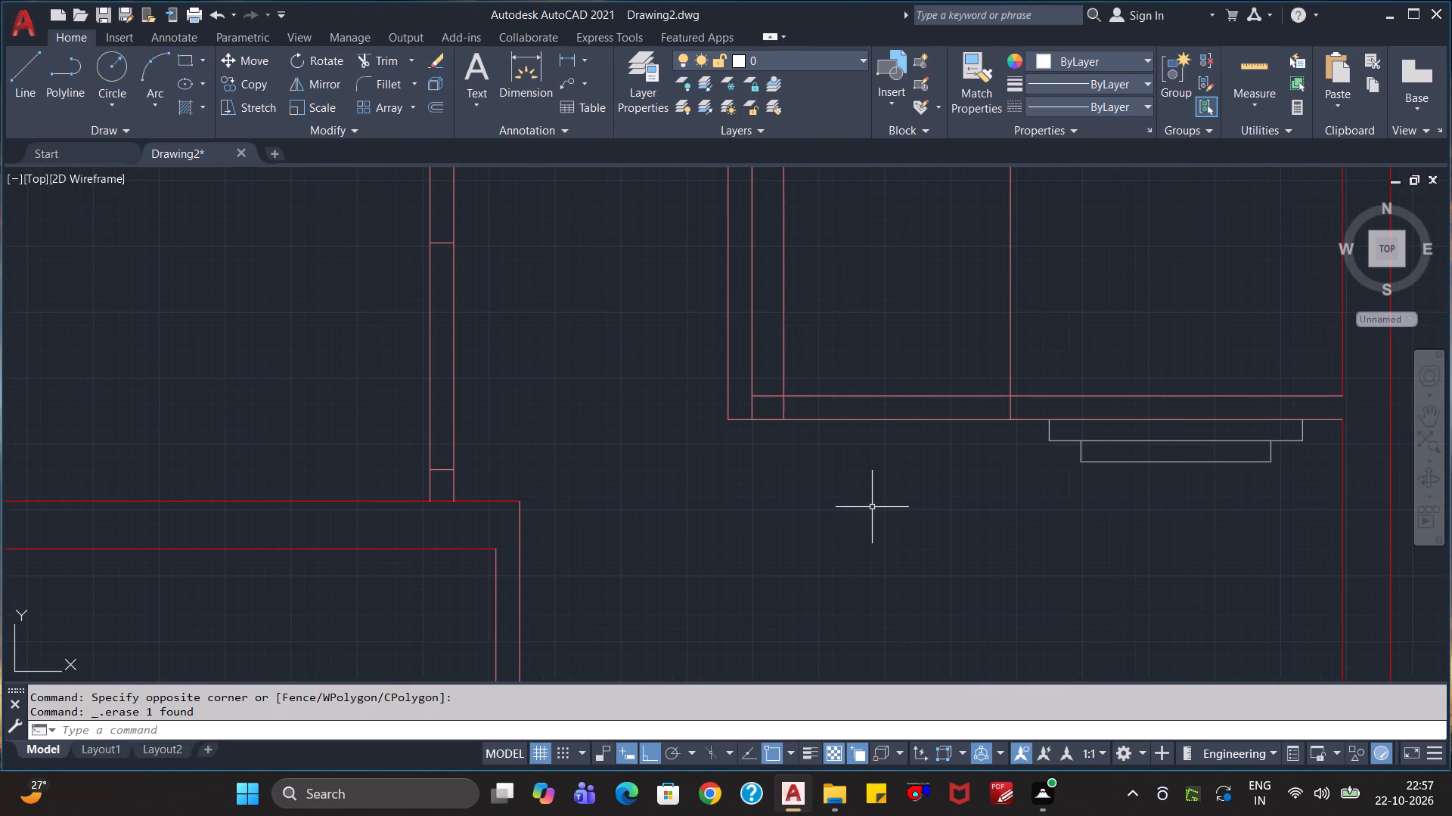
scroll(872, 507, down, 1)
scroll(870, 516, up, 1)
scroll(867, 518, down, 3)
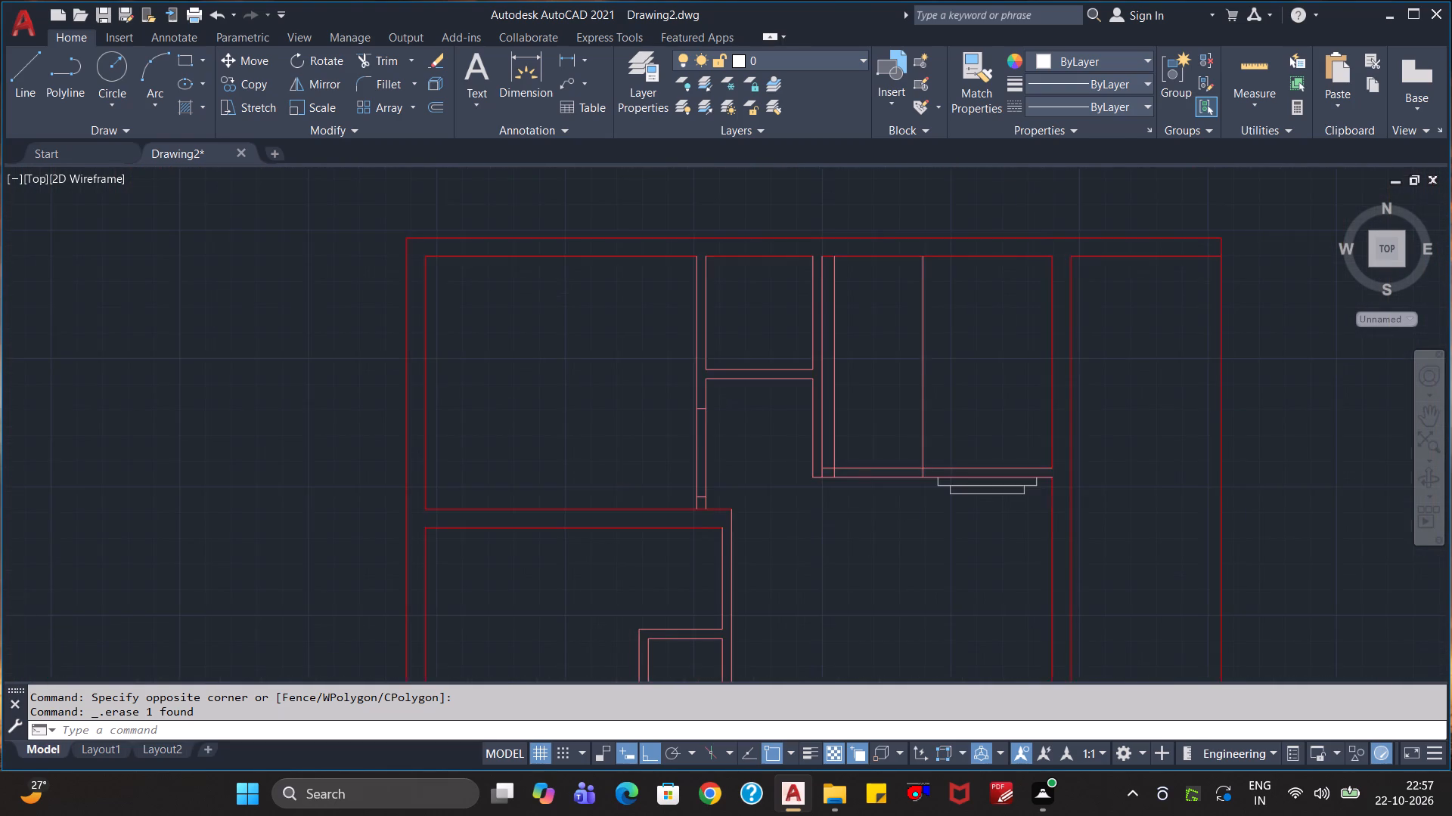
scroll(847, 429, up, 2)
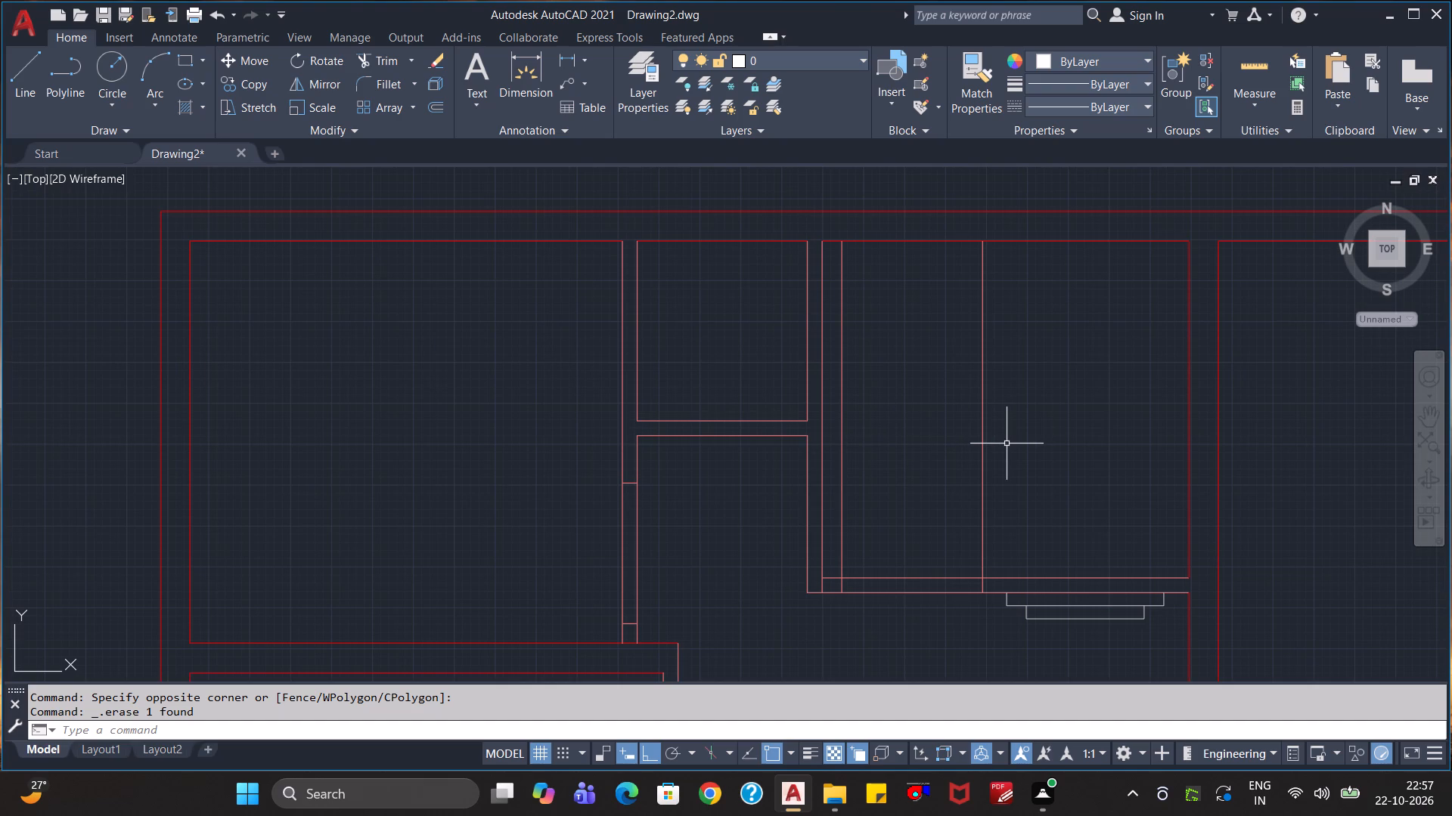
text(tr)
key(Return)
click(1016, 438)
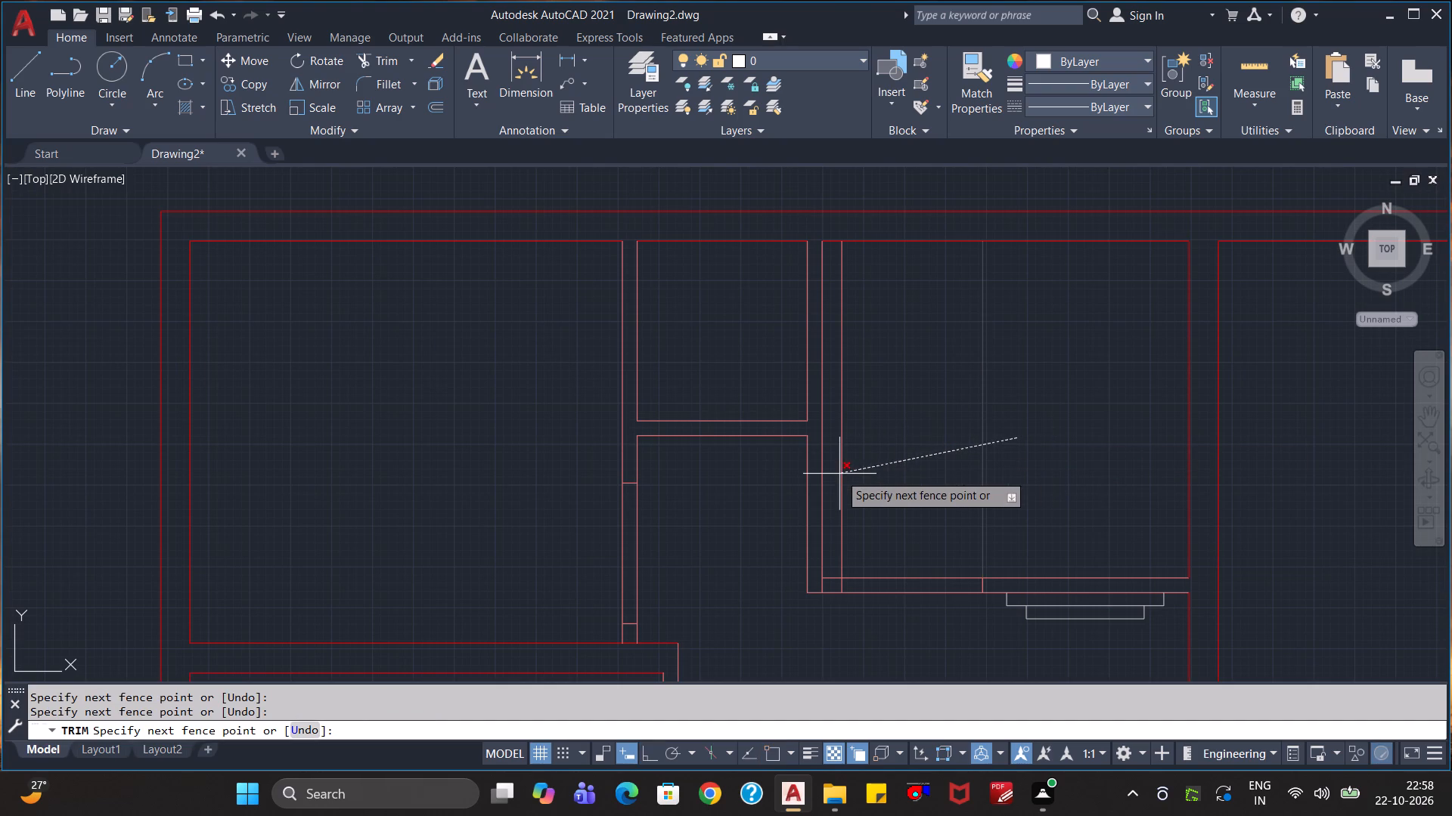
click(839, 474)
scroll(961, 457, down, 1)
scroll(926, 551, up, 1)
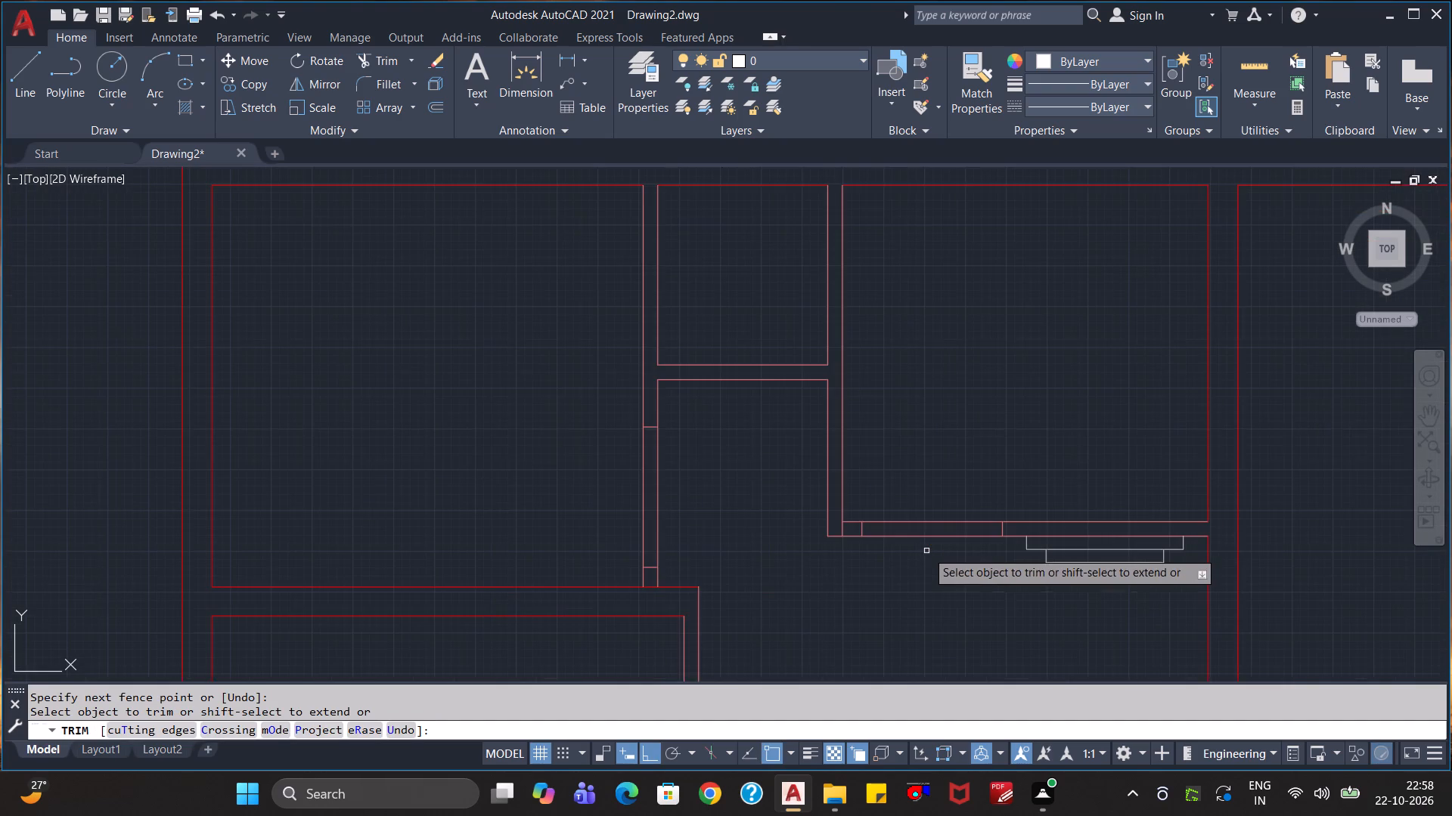
Trim the wall lines between the jambs to open the doorways in the upper-right room's bottom wall and the upper-left room's vertical partition.
scroll(926, 557, up, 1)
click(926, 557)
click(945, 458)
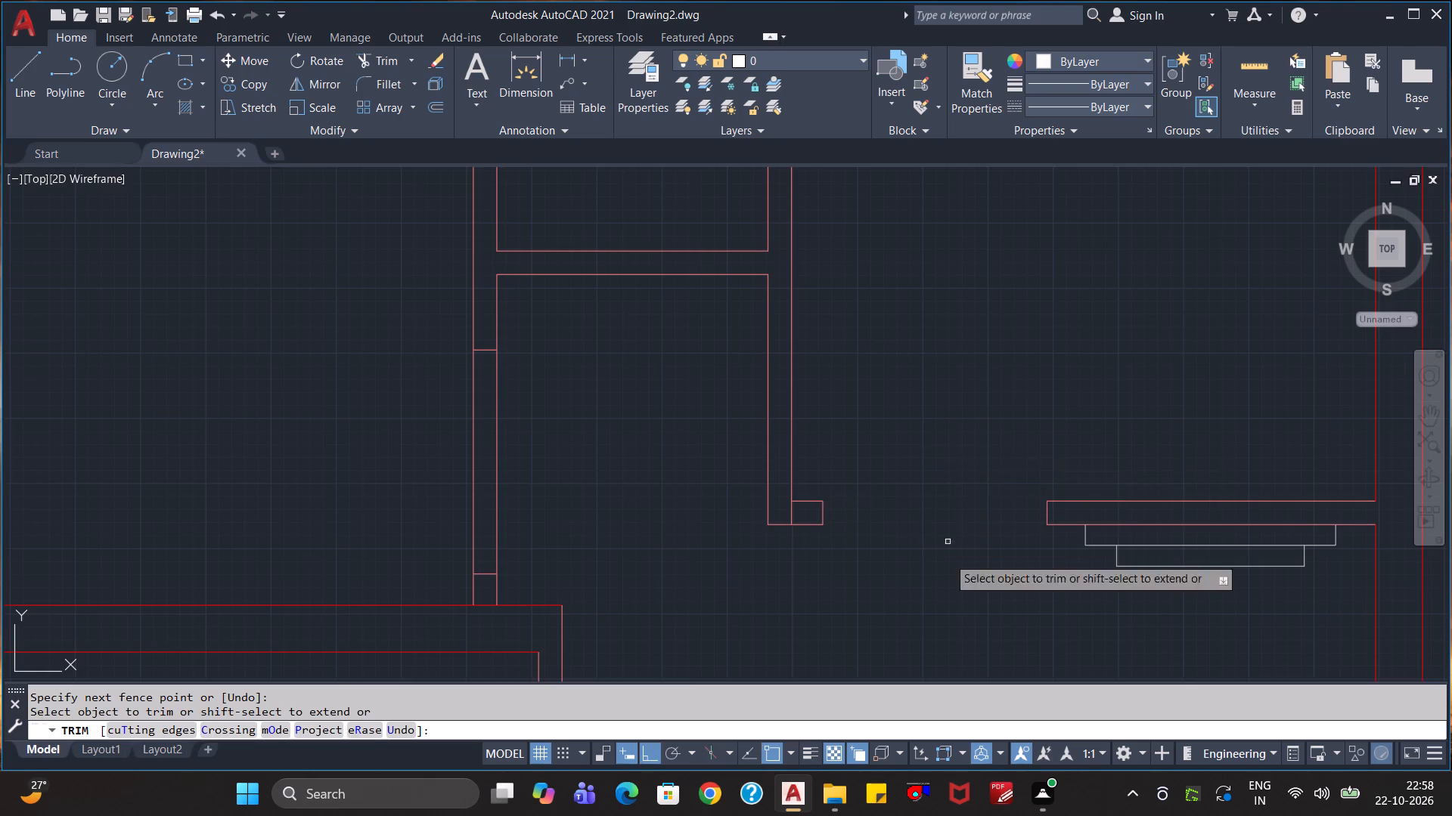
scroll(939, 625, down, 1)
click(701, 540)
click(610, 535)
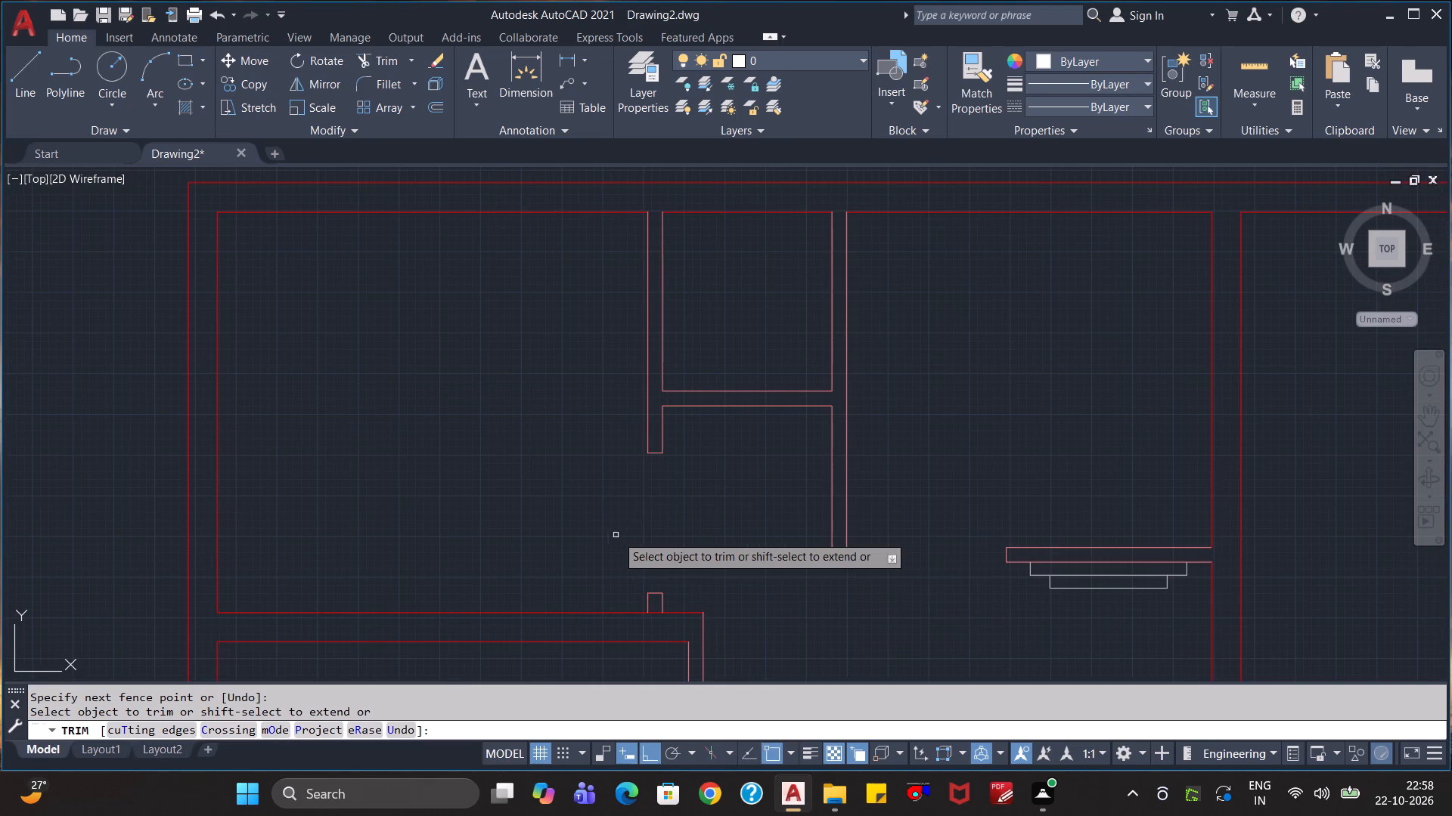
Trim the short vertical line crossing the wall at the upper-right room's lower-left corner.
scroll(732, 529, down, 1)
middle_drag(815, 618, 845, 510)
scroll(846, 496, up, 2)
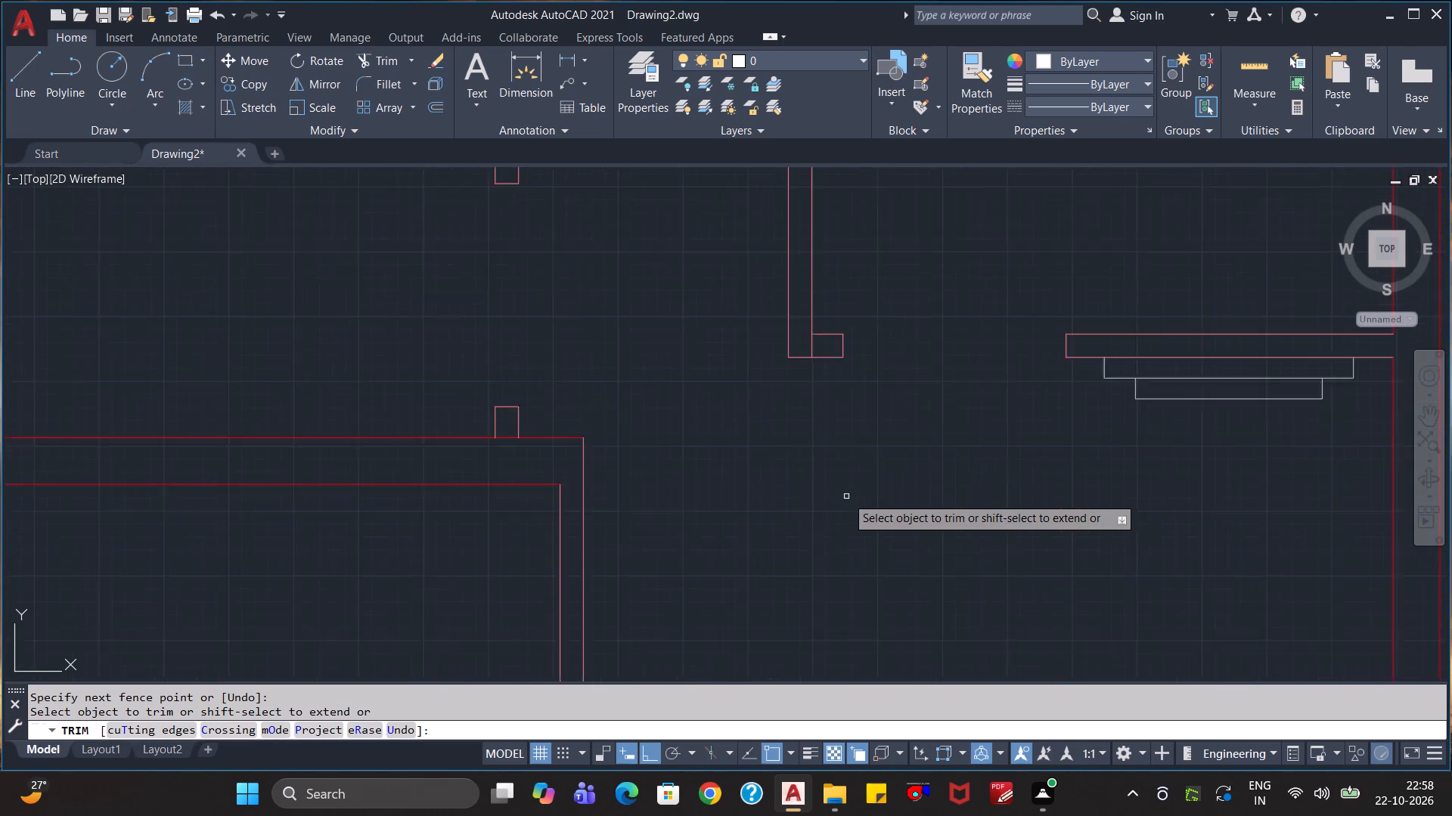
scroll(846, 496, up, 1)
middle_drag(810, 409, 842, 583)
click(824, 439)
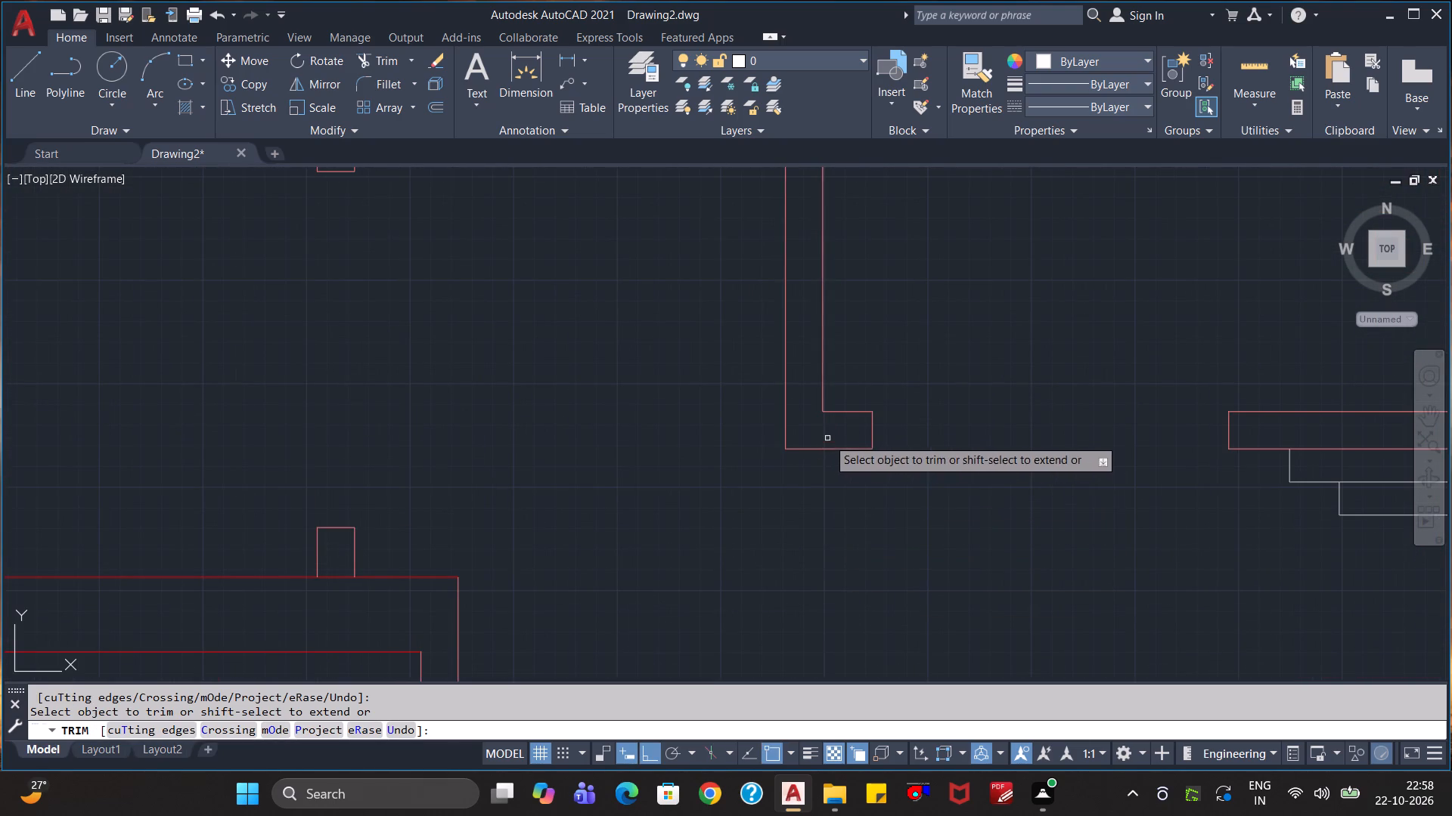
scroll(855, 569, down, 2)
middle_drag(903, 592, 876, 508)
scroll(873, 487, down, 2)
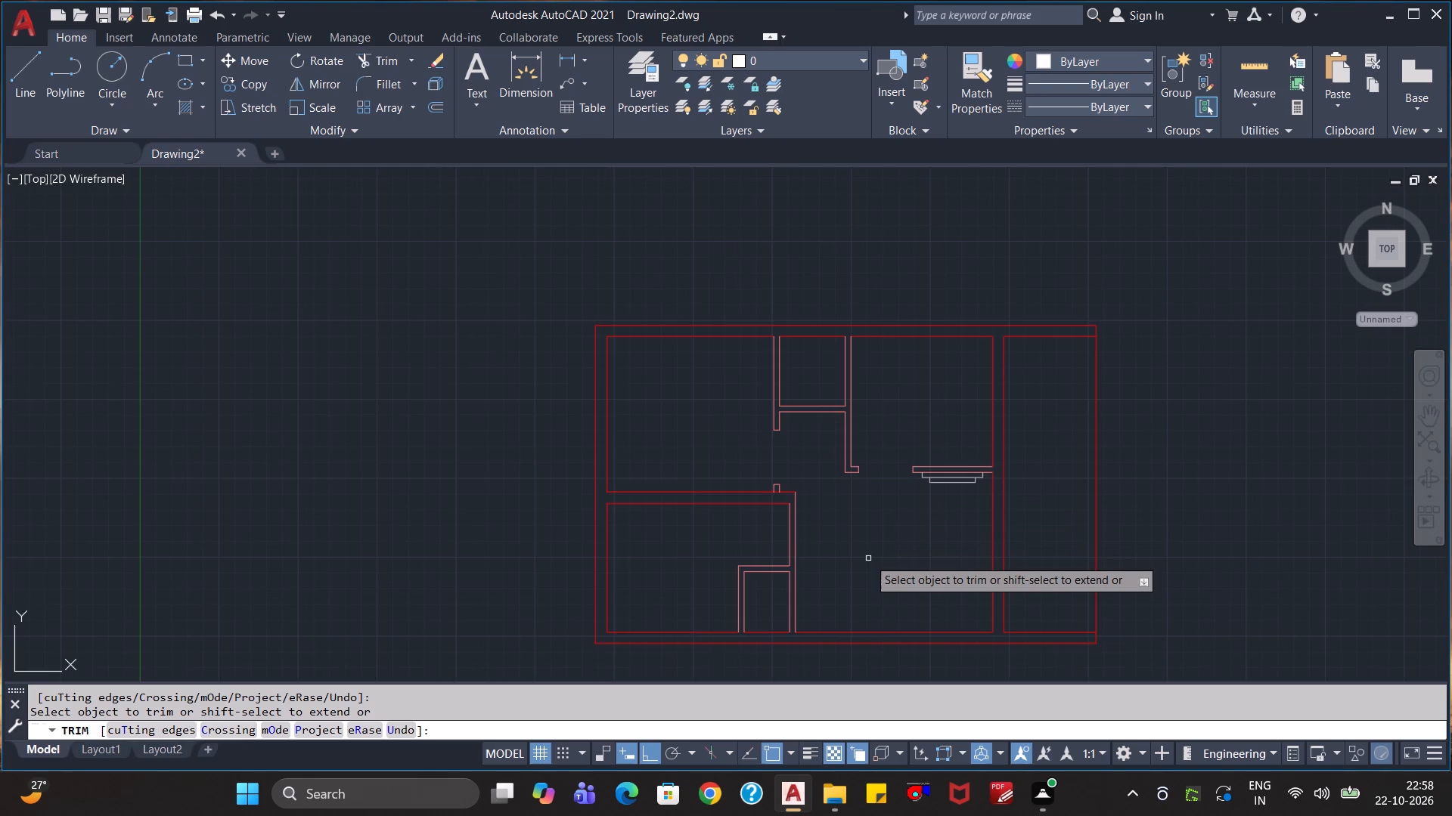
middle_drag(868, 558, 920, 465)
scroll(892, 445, up, 1)
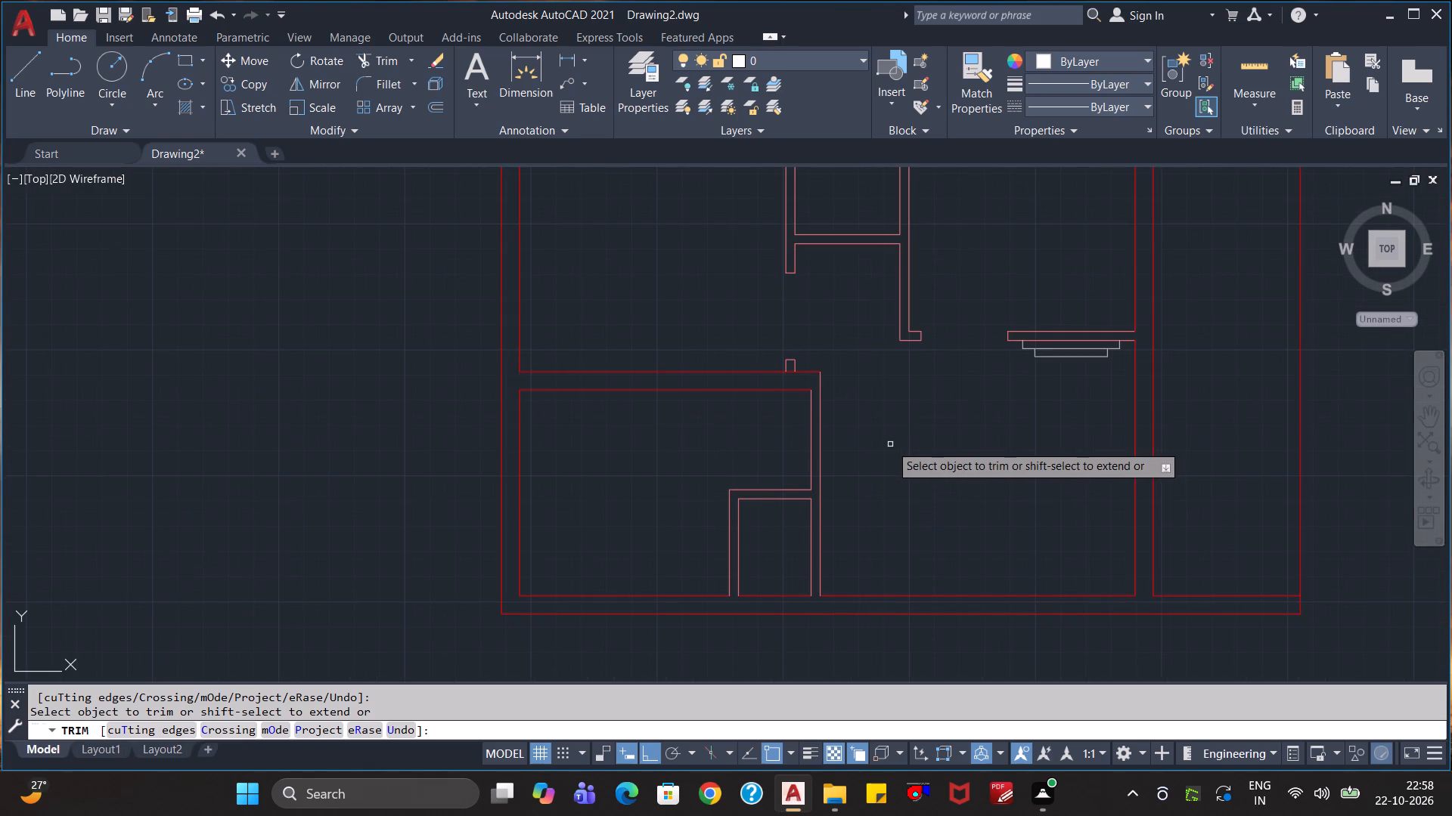
scroll(890, 444, up, 1)
scroll(890, 444, down, 1)
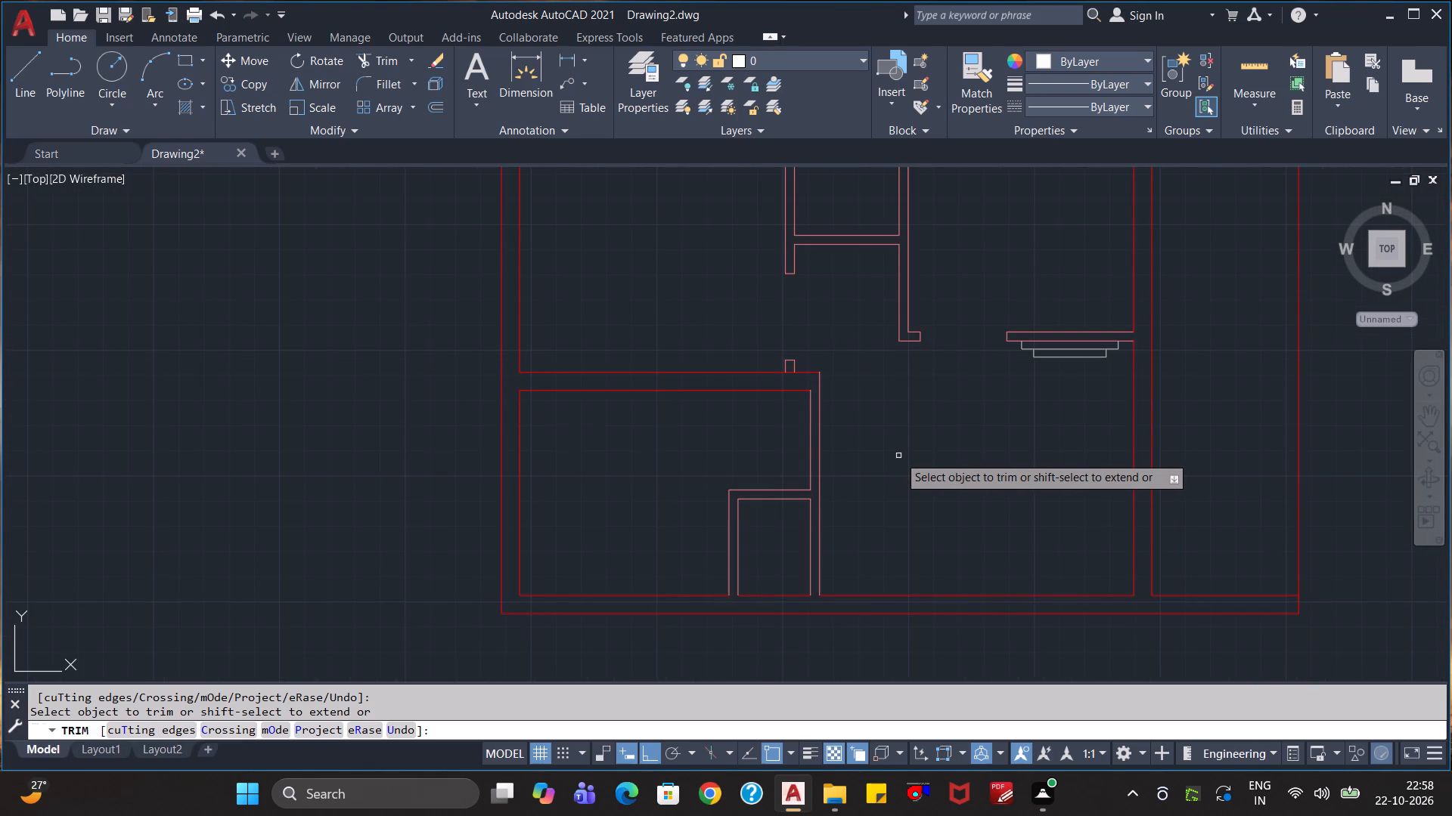
key(Escape)
key(Escape)
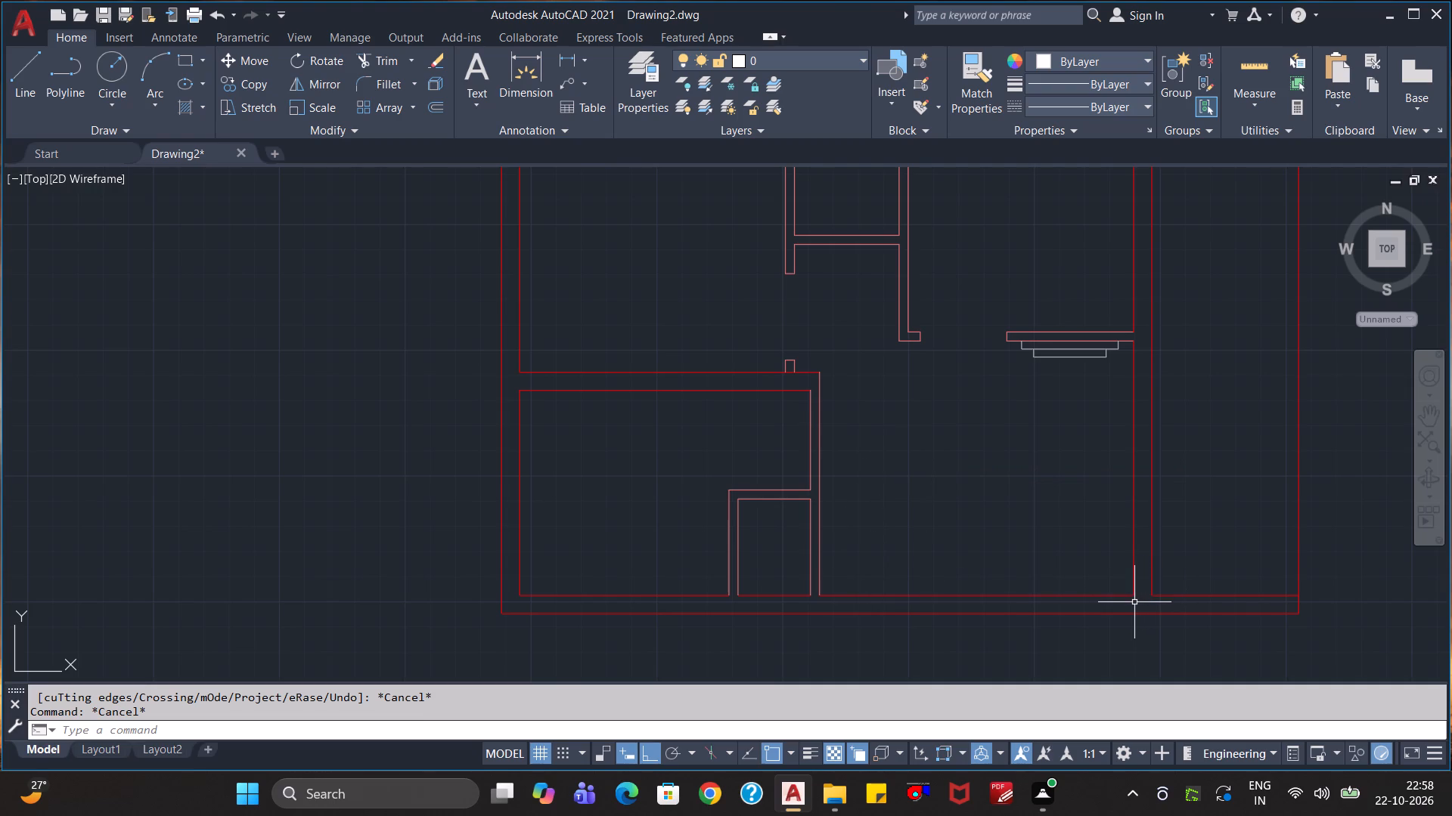
Extend the bottom wall's inner line across the thickness of the vertical wall beside the right-hand strip.
text(ex)
key(Return)
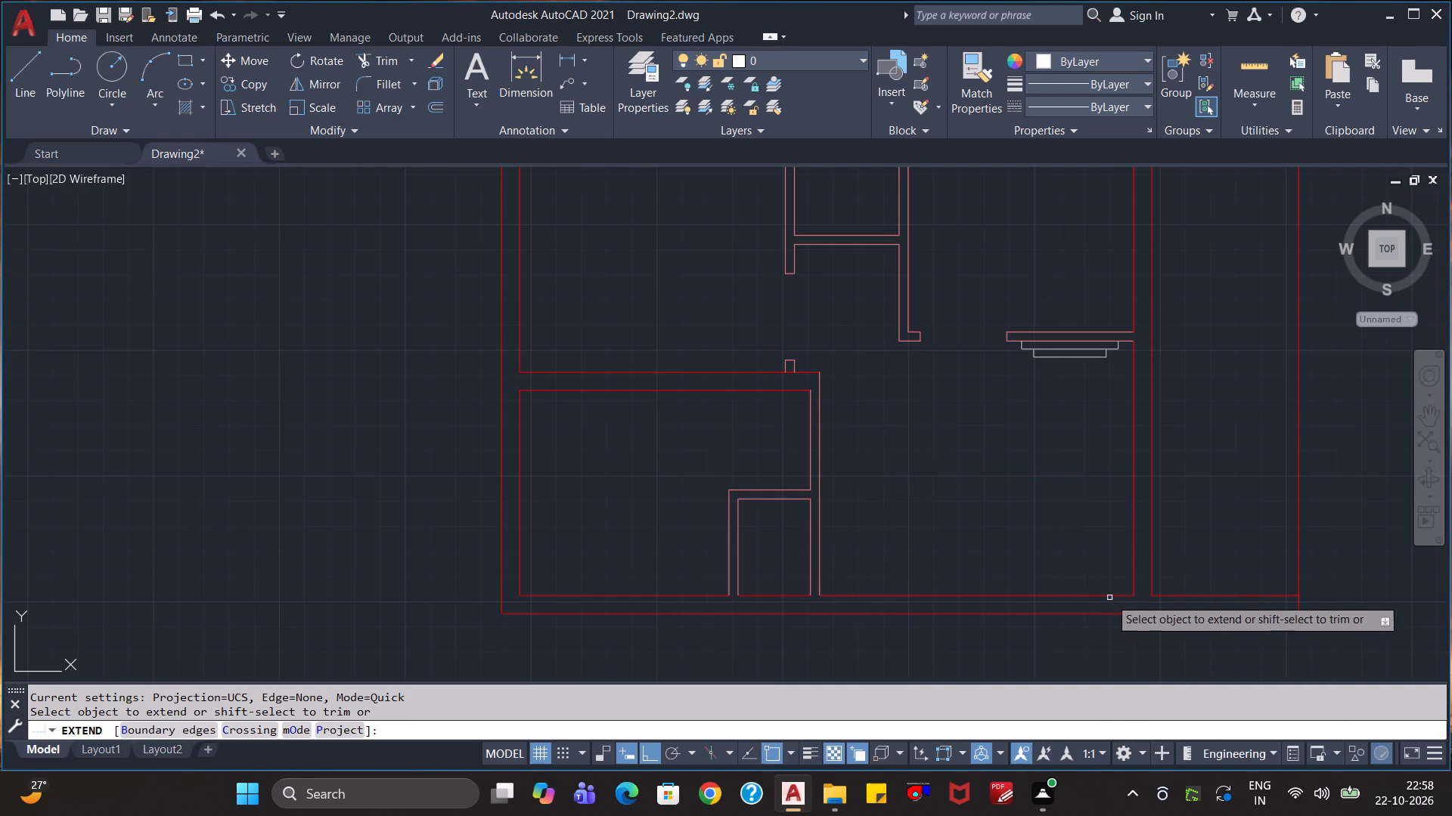
click(1106, 596)
key(Escape)
key(Escape)
key(Escape)
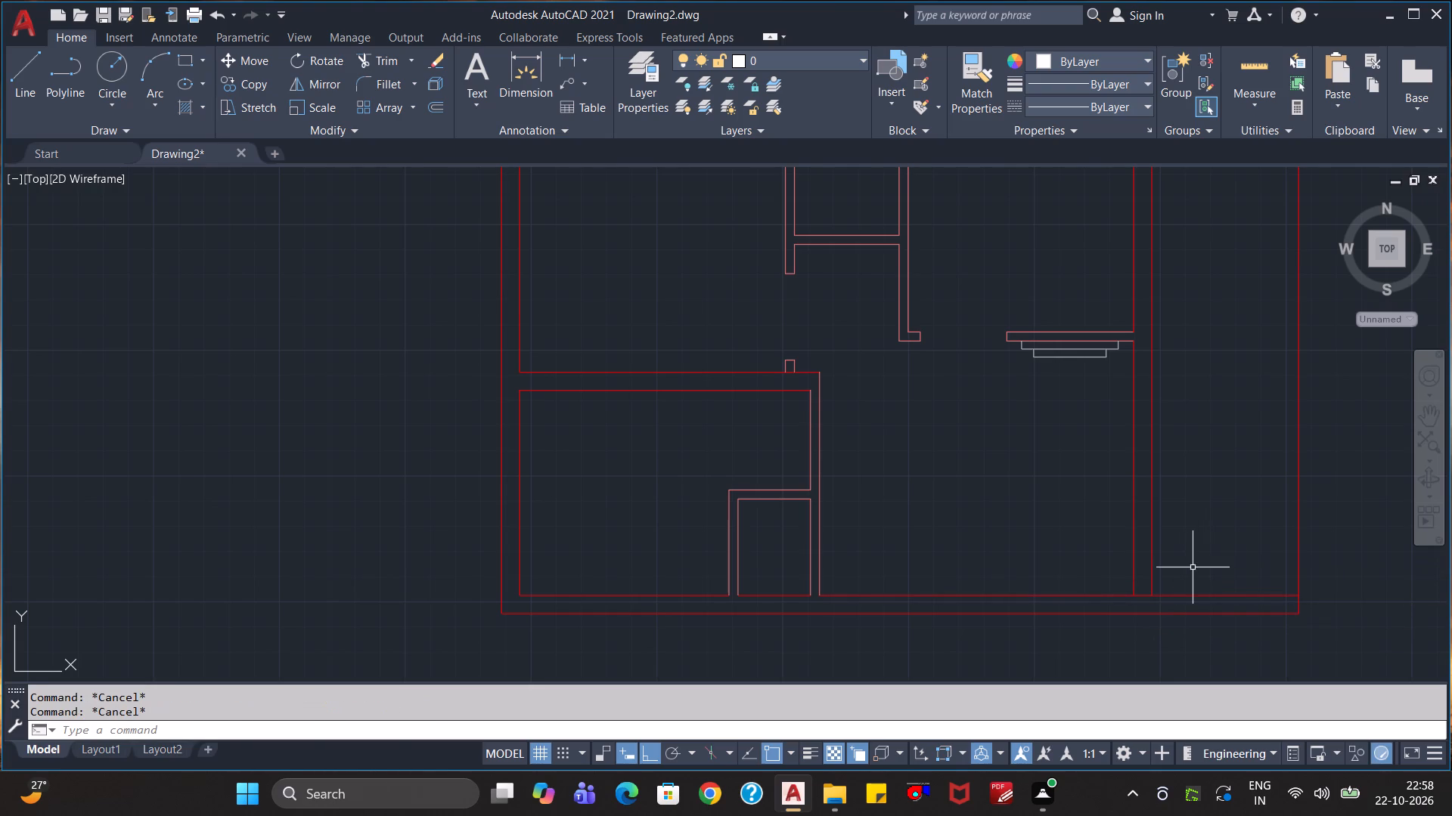
Offset the extended bottom wall line 6" upward, and offset that new line another 3'7" upward.
scroll(1193, 567, up, 1)
key(o)
key(Return)
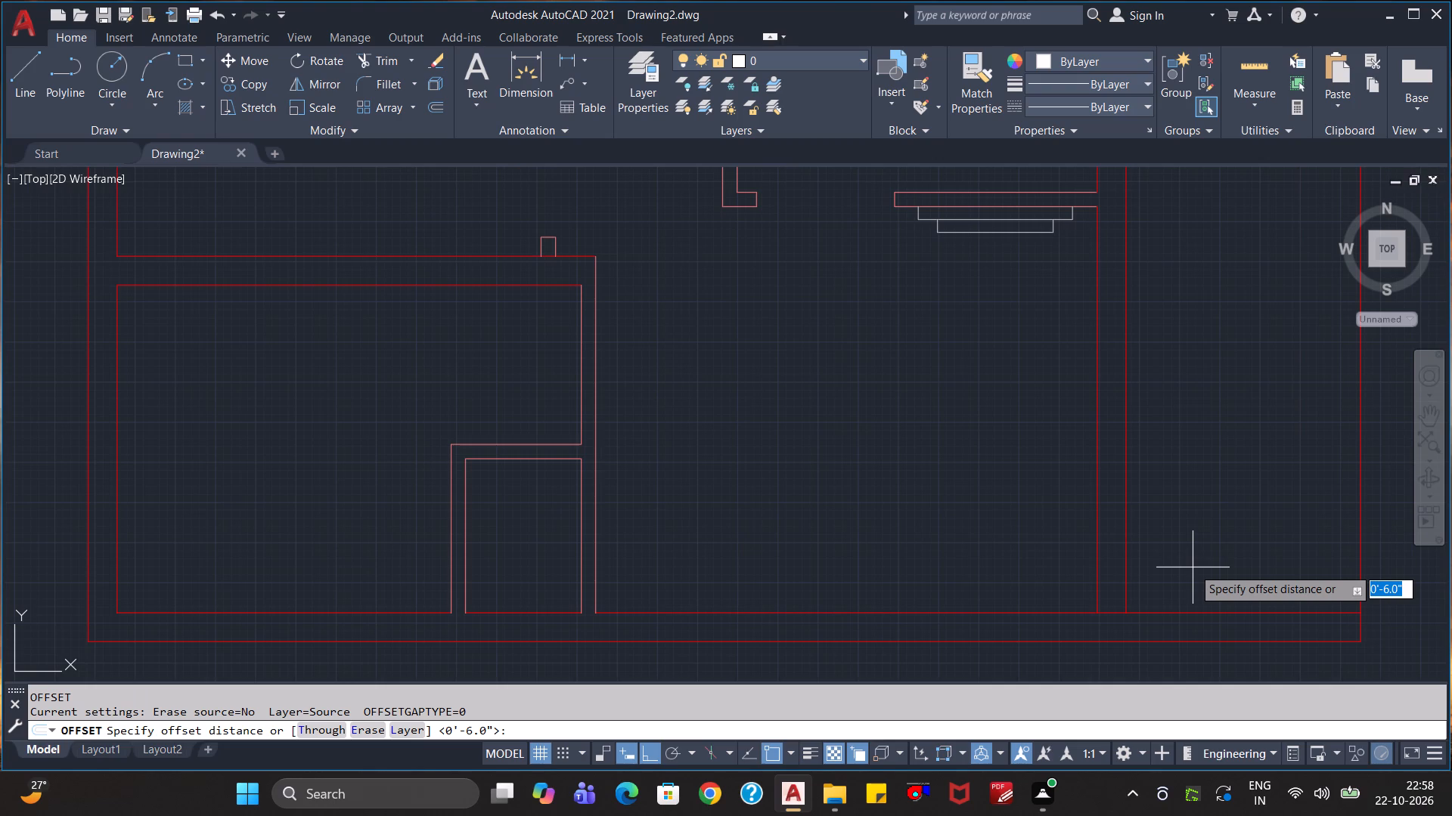
key(Return)
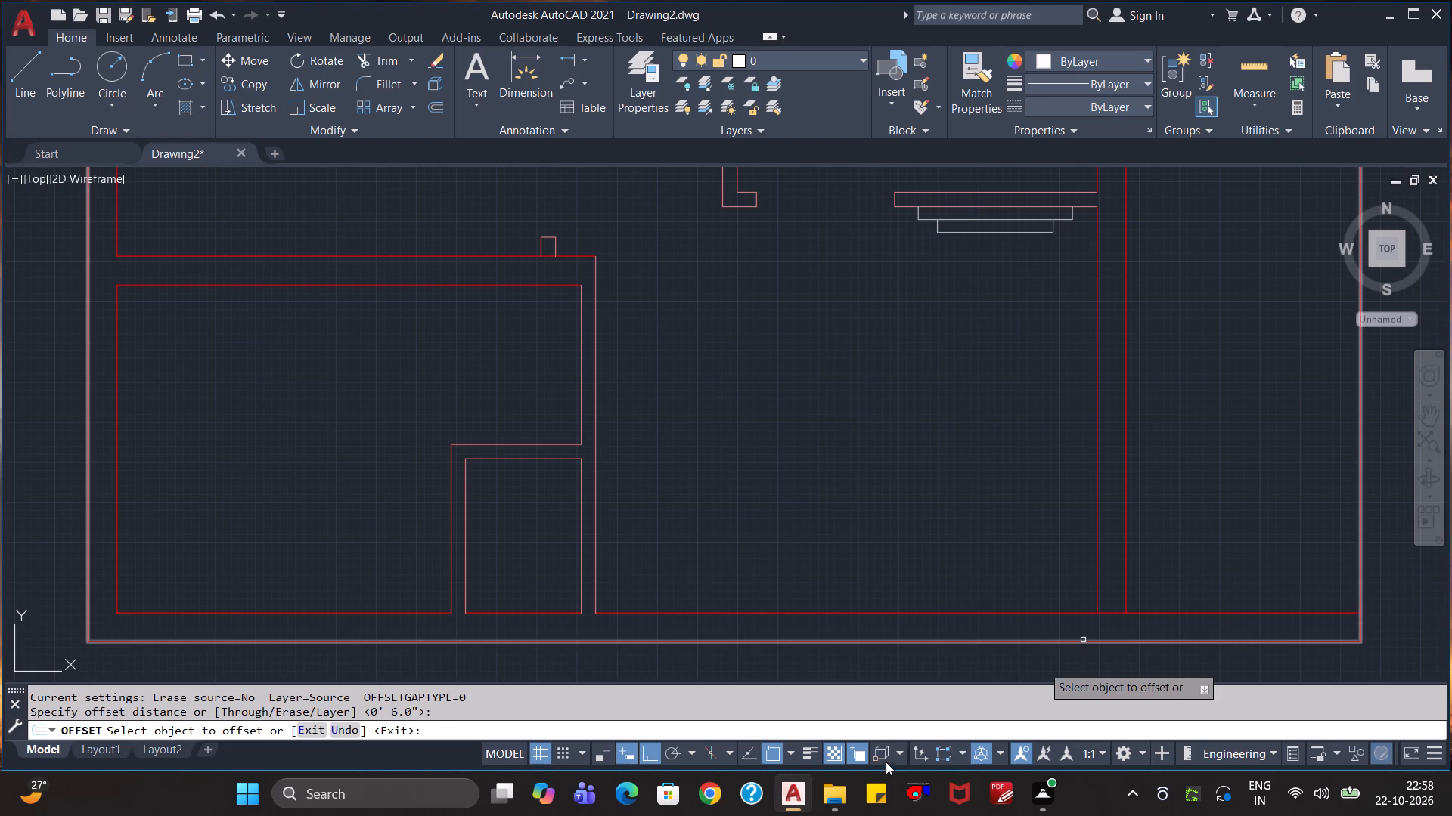
click(1115, 613)
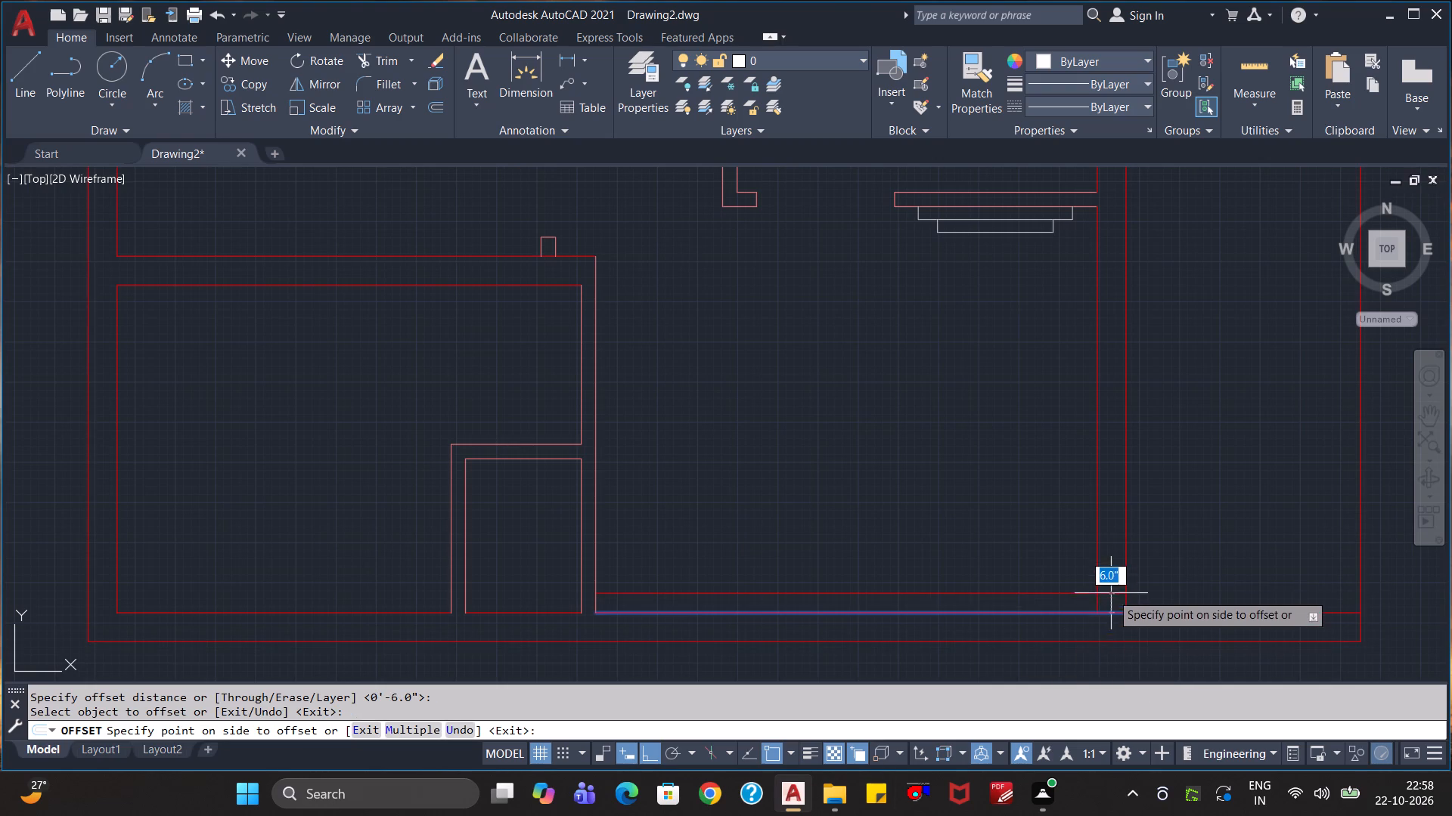
click(1114, 564)
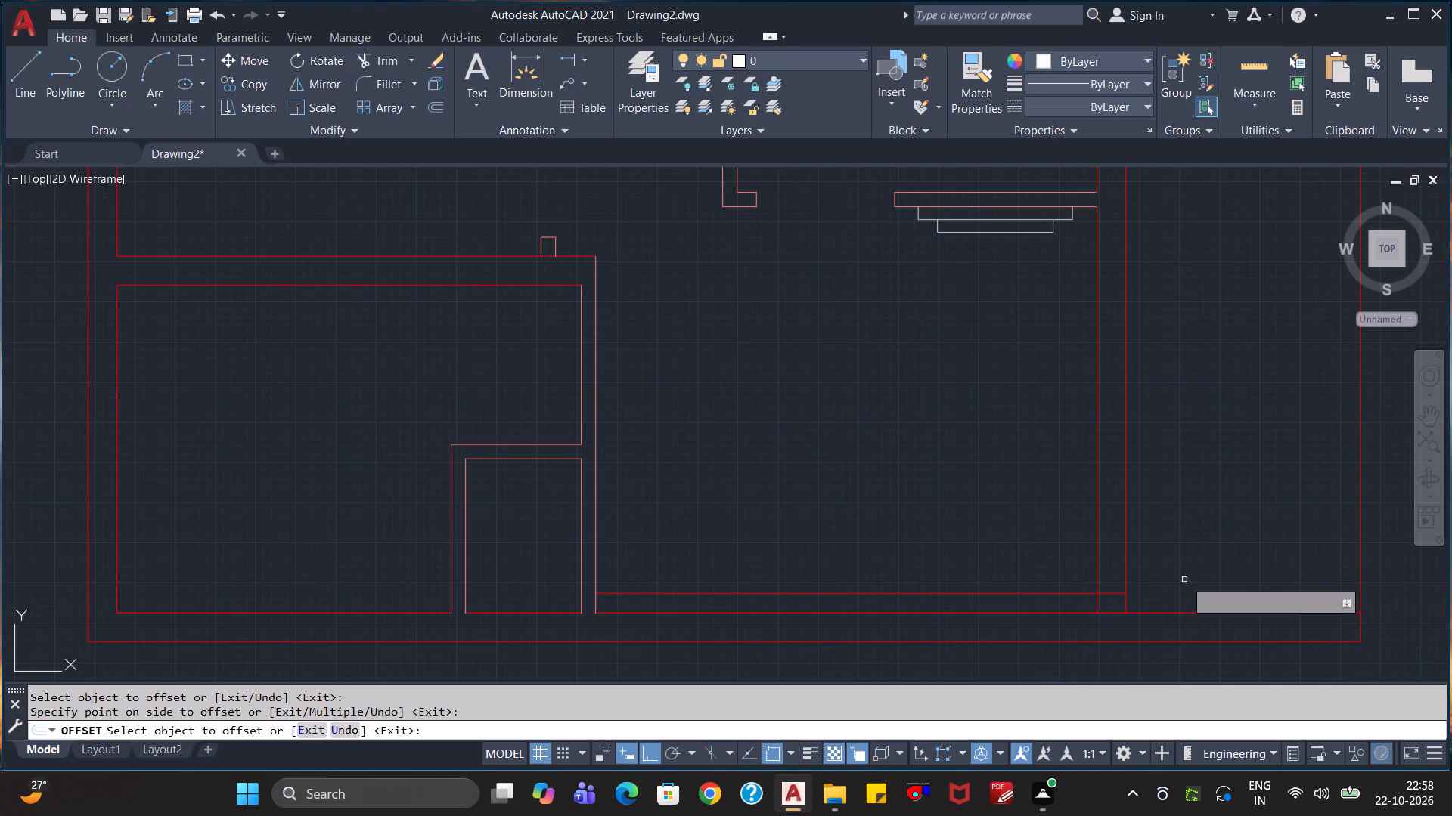
click(1113, 592)
text(3')
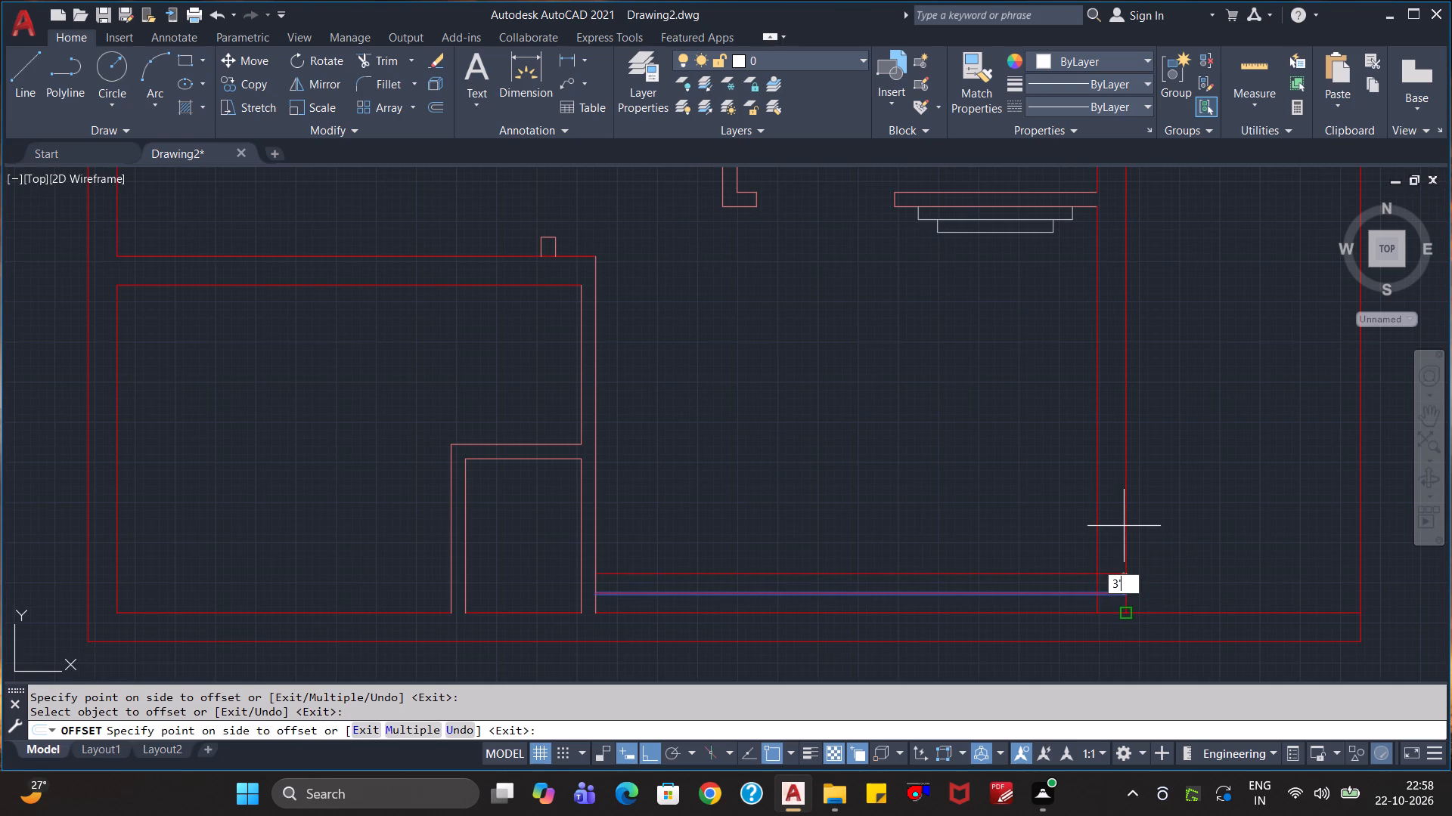
text(7")
key(Return)
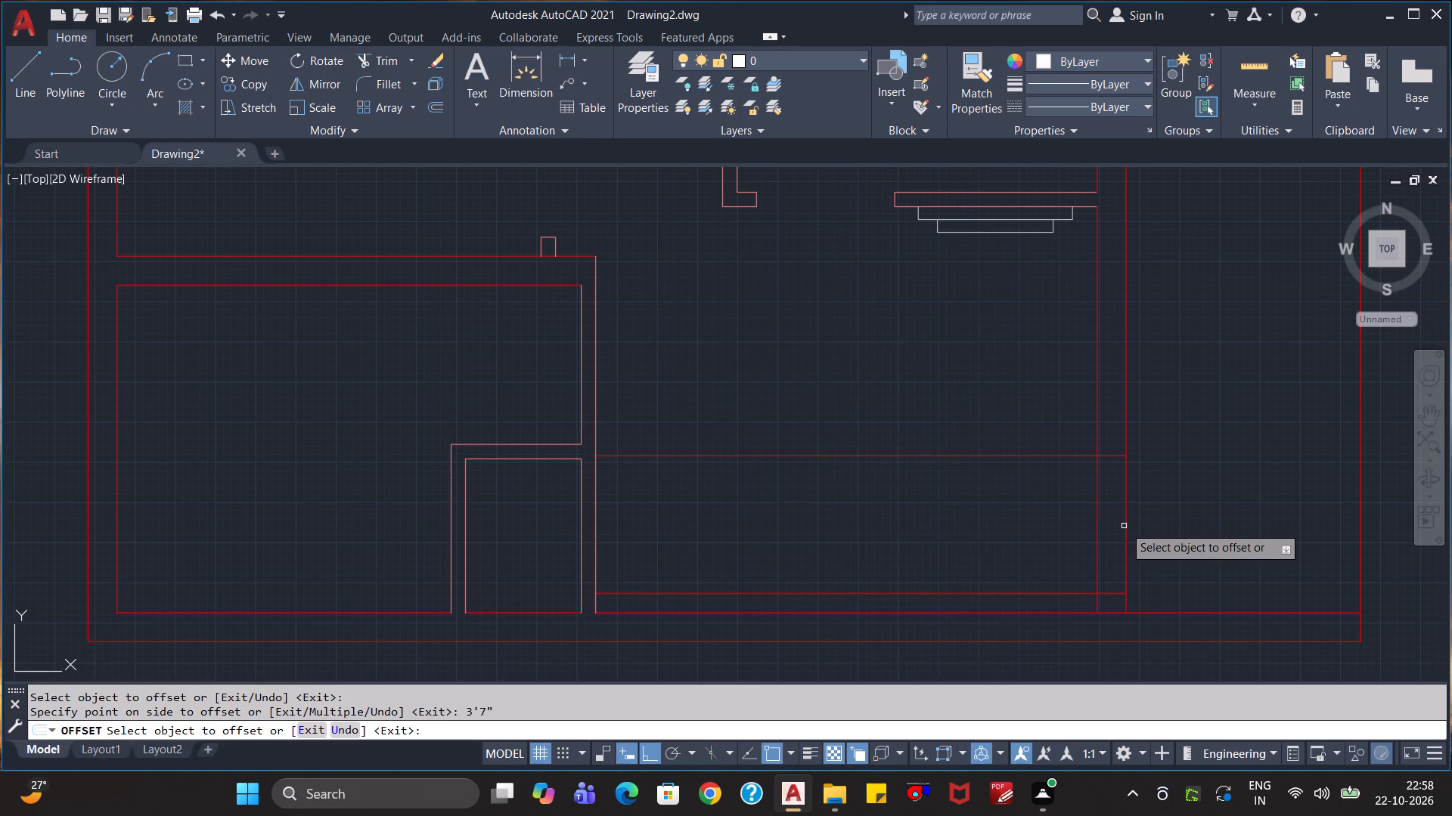
click(1041, 497)
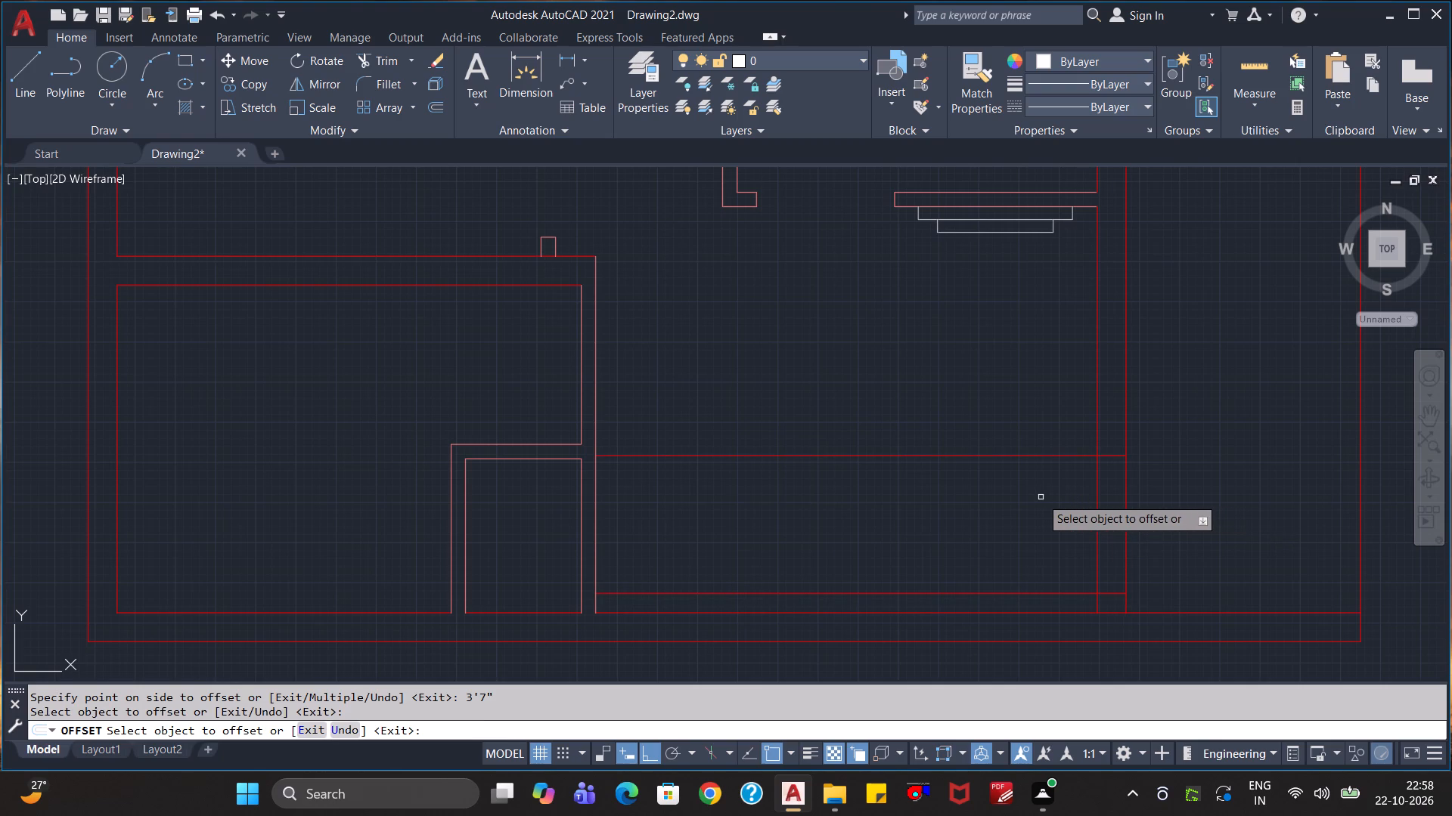
key(Escape)
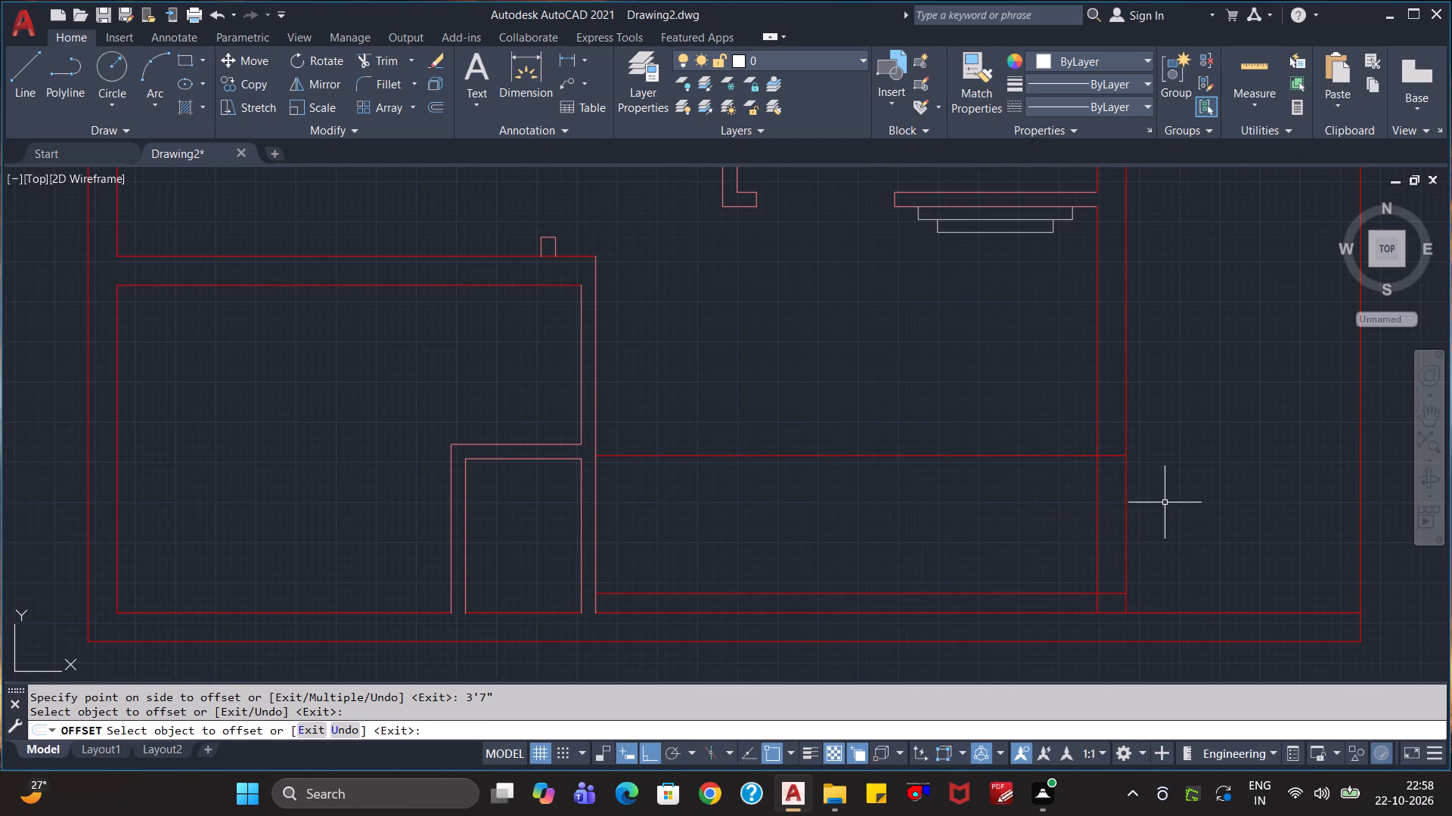
key(Escape)
key(Escape)
Trim both offset lines to the right-hand vertical wall's thickness and cut the wall lines between them to open a doorway.
text(tr)
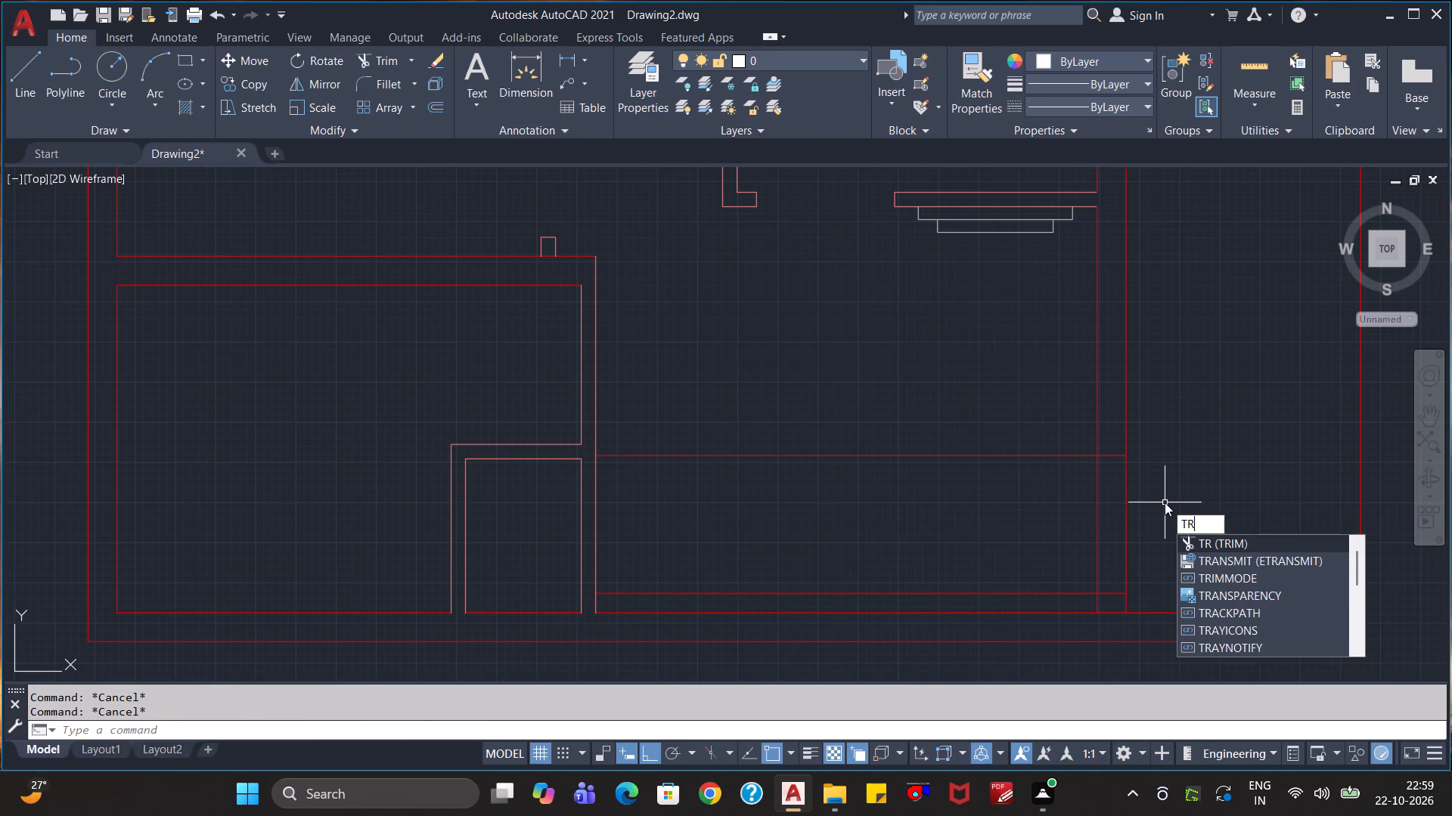
key(Return)
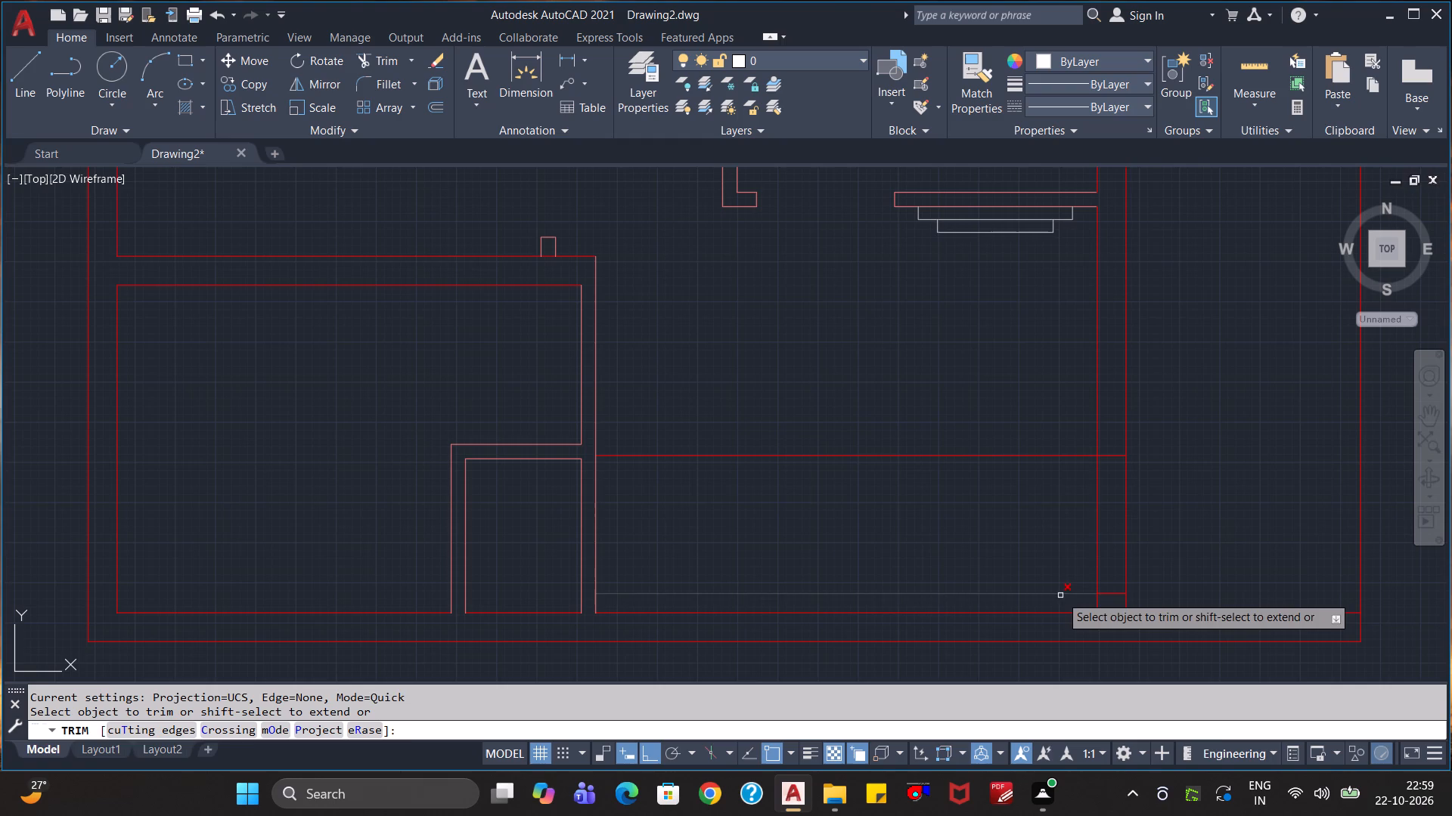
click(1060, 595)
click(1063, 459)
click(1063, 449)
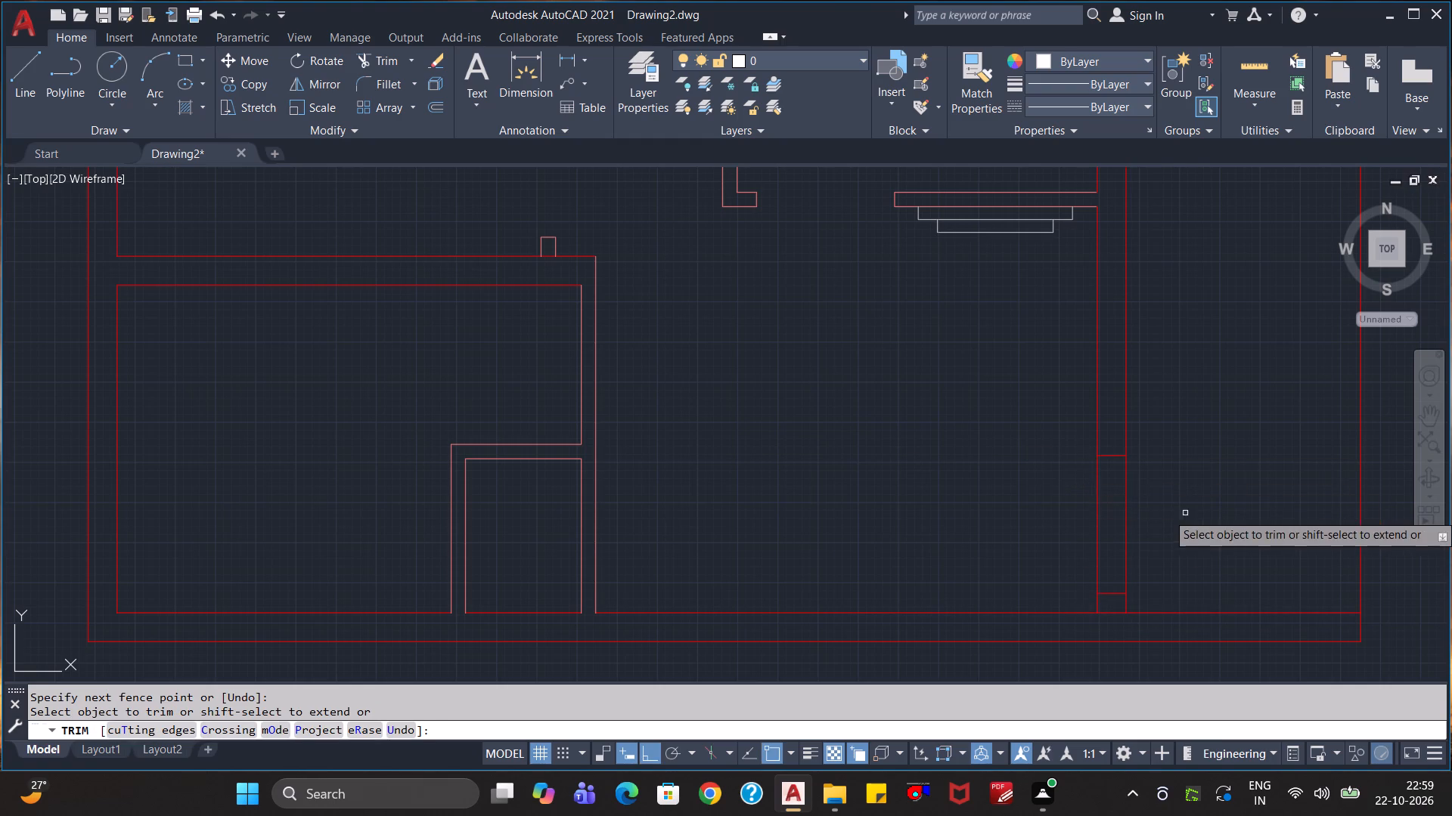
click(1194, 511)
click(1077, 506)
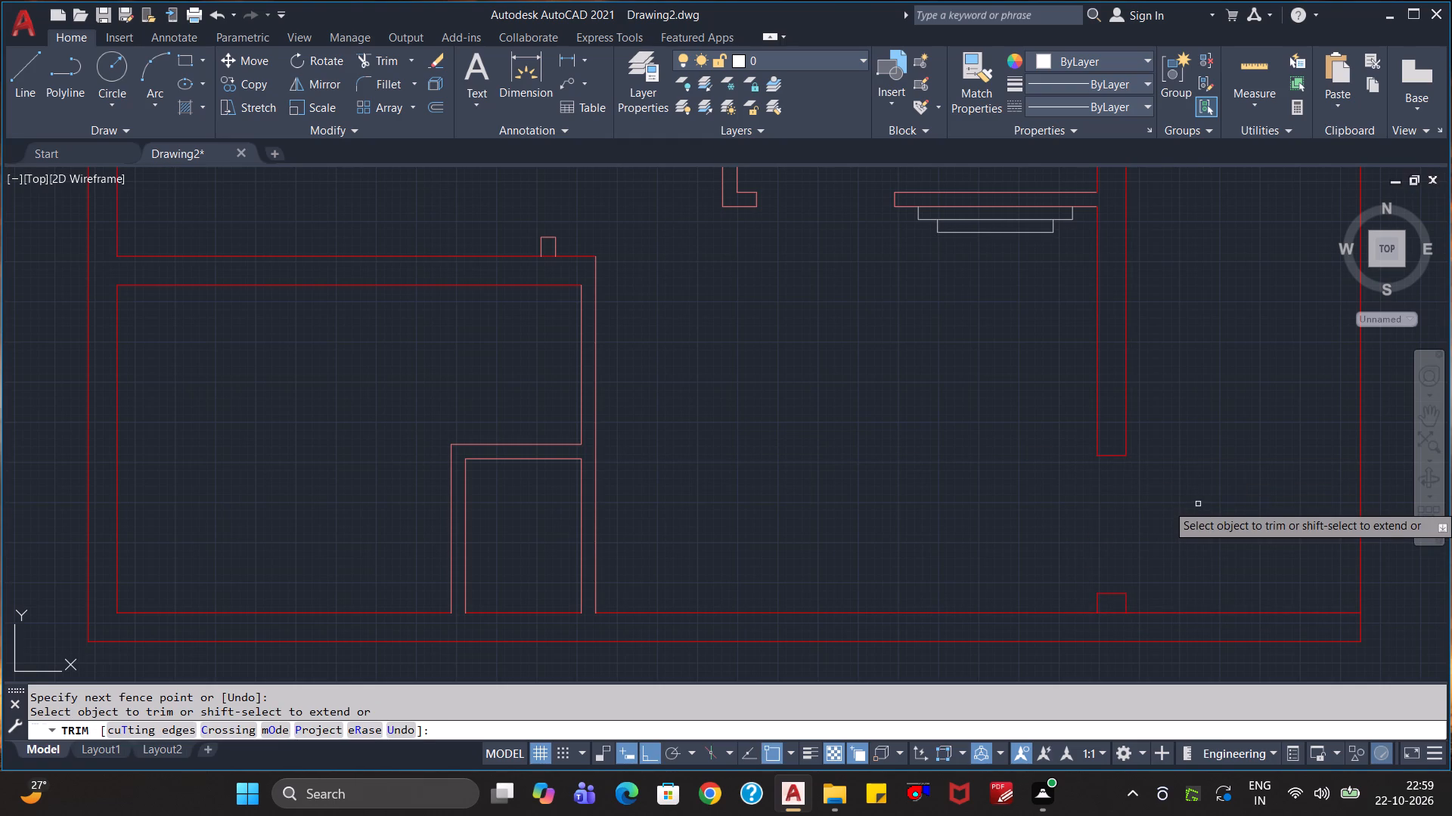
key(Escape)
key(Escape)
Extend the small lower room's outer top line and the lower-left room's top wall line across the vertical partition's thickness.
scroll(1198, 504, down, 1)
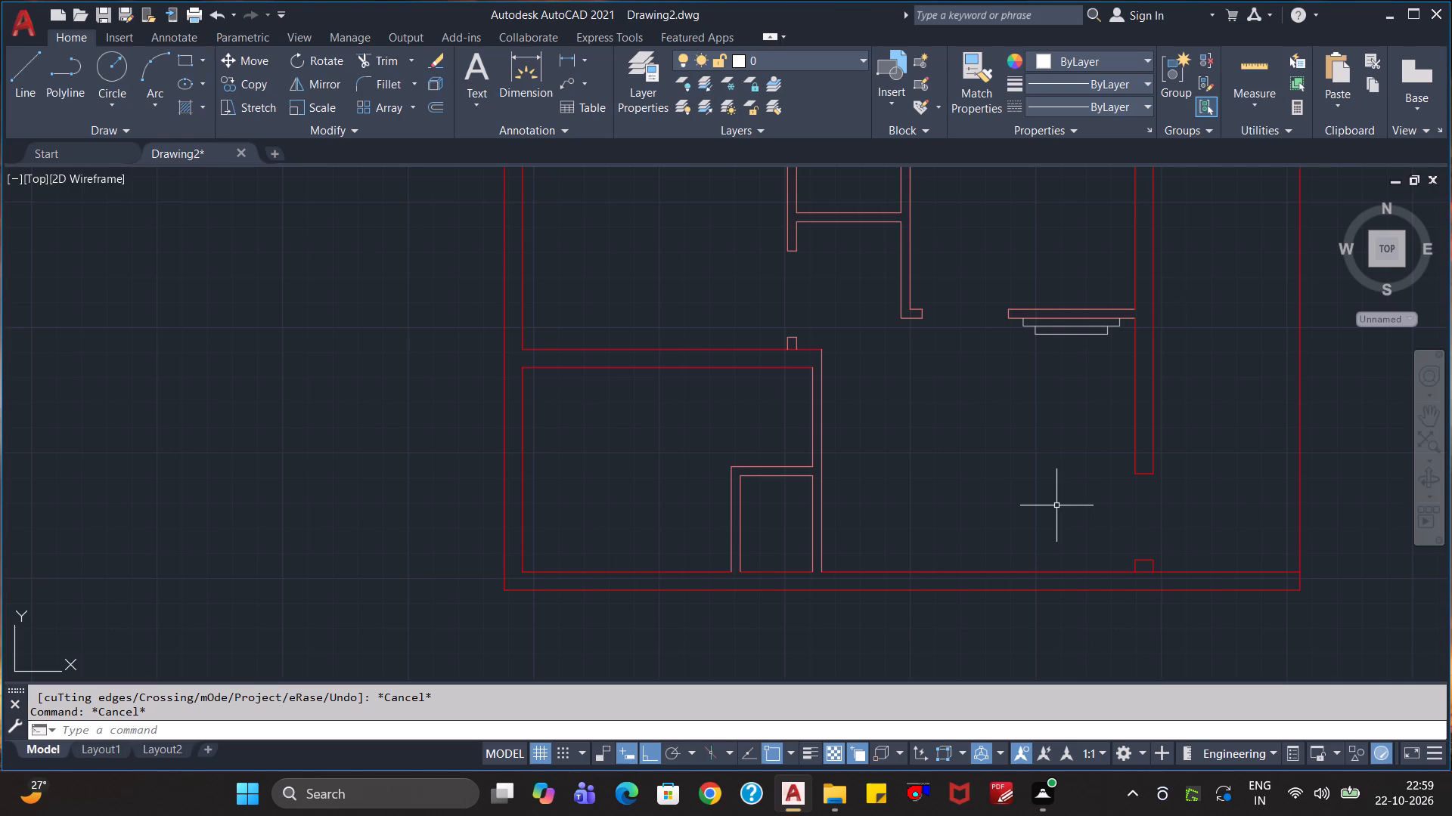
scroll(910, 457, up, 1)
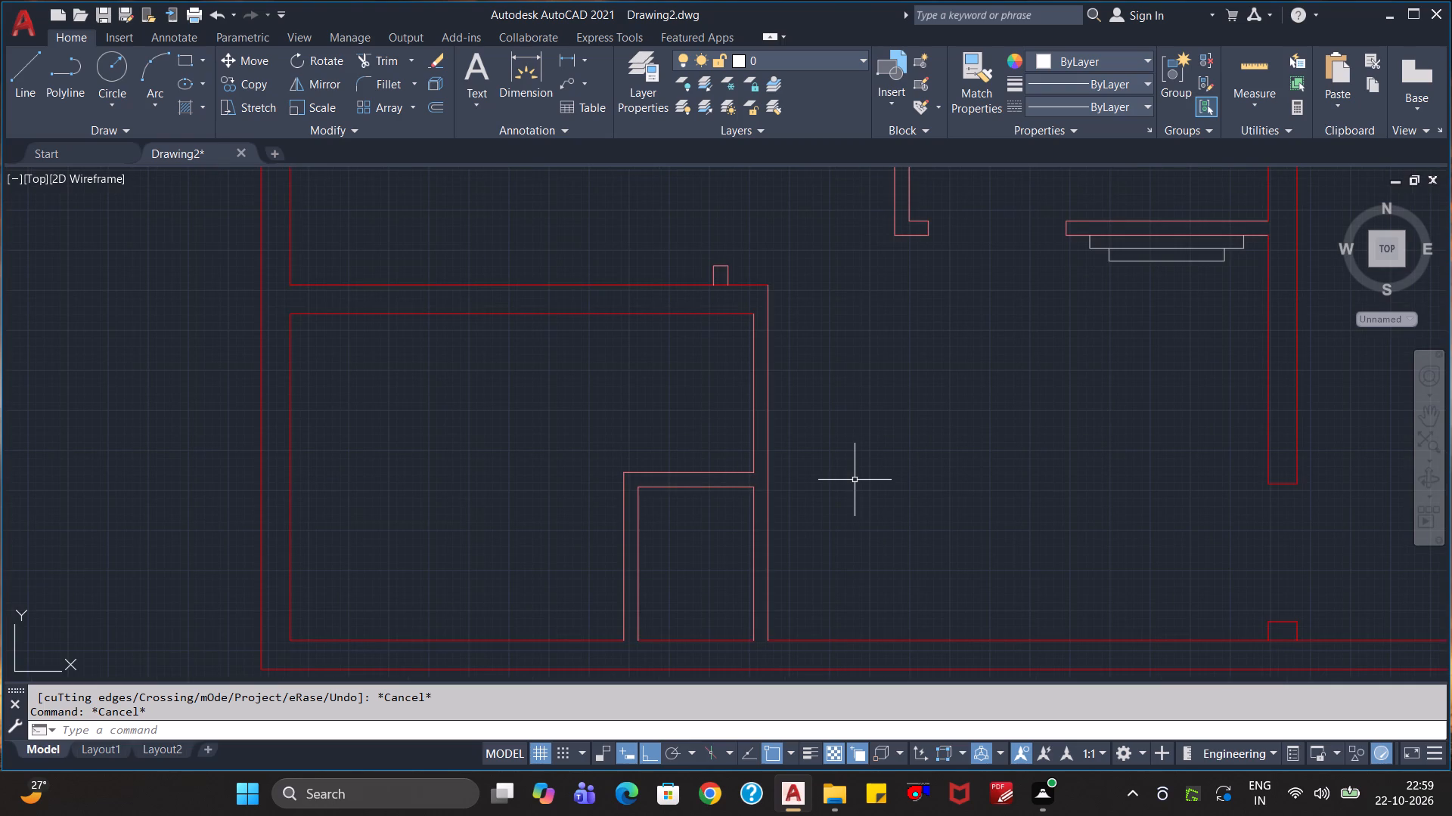
text(ex)
key(Return)
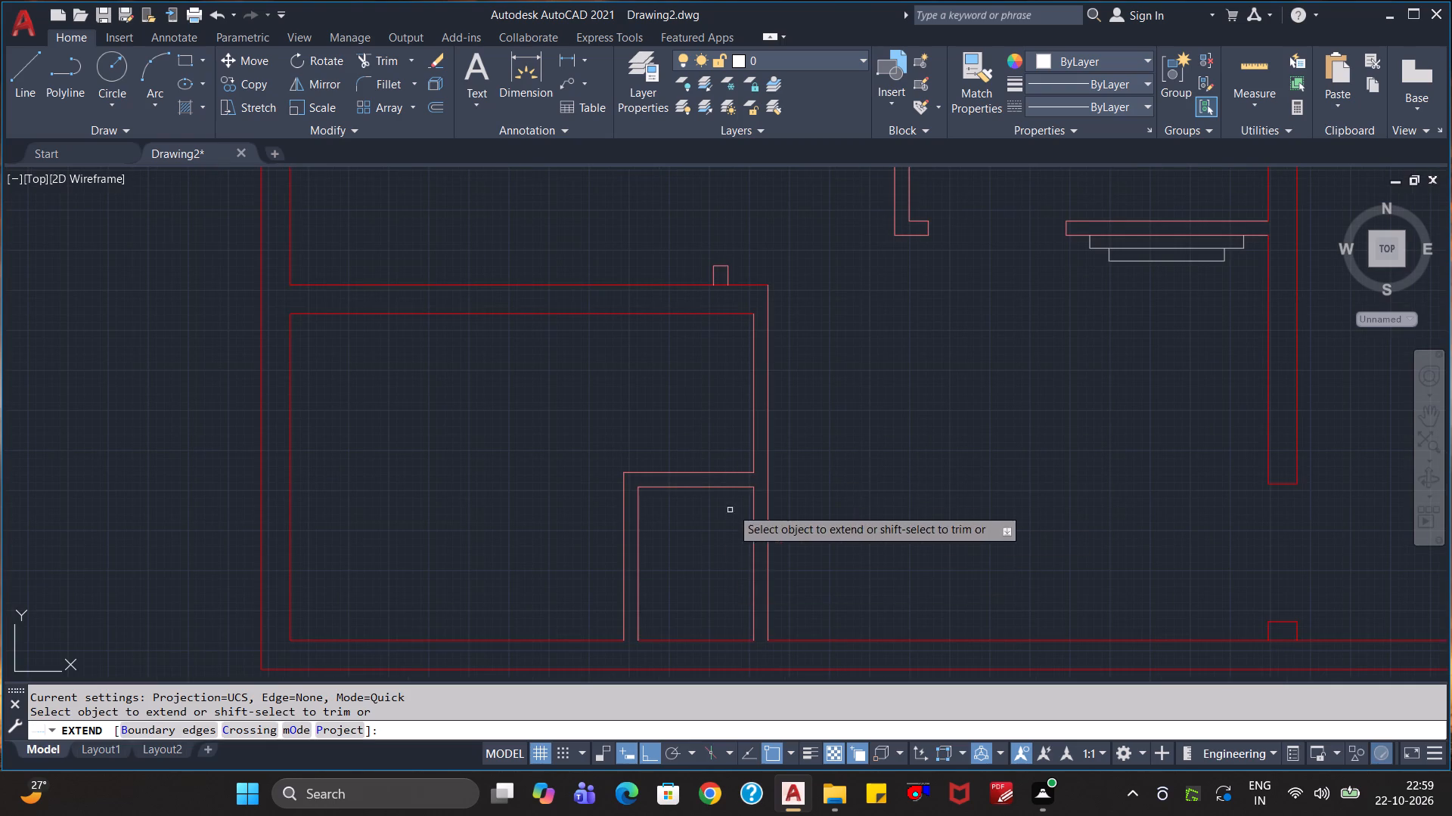
click(734, 473)
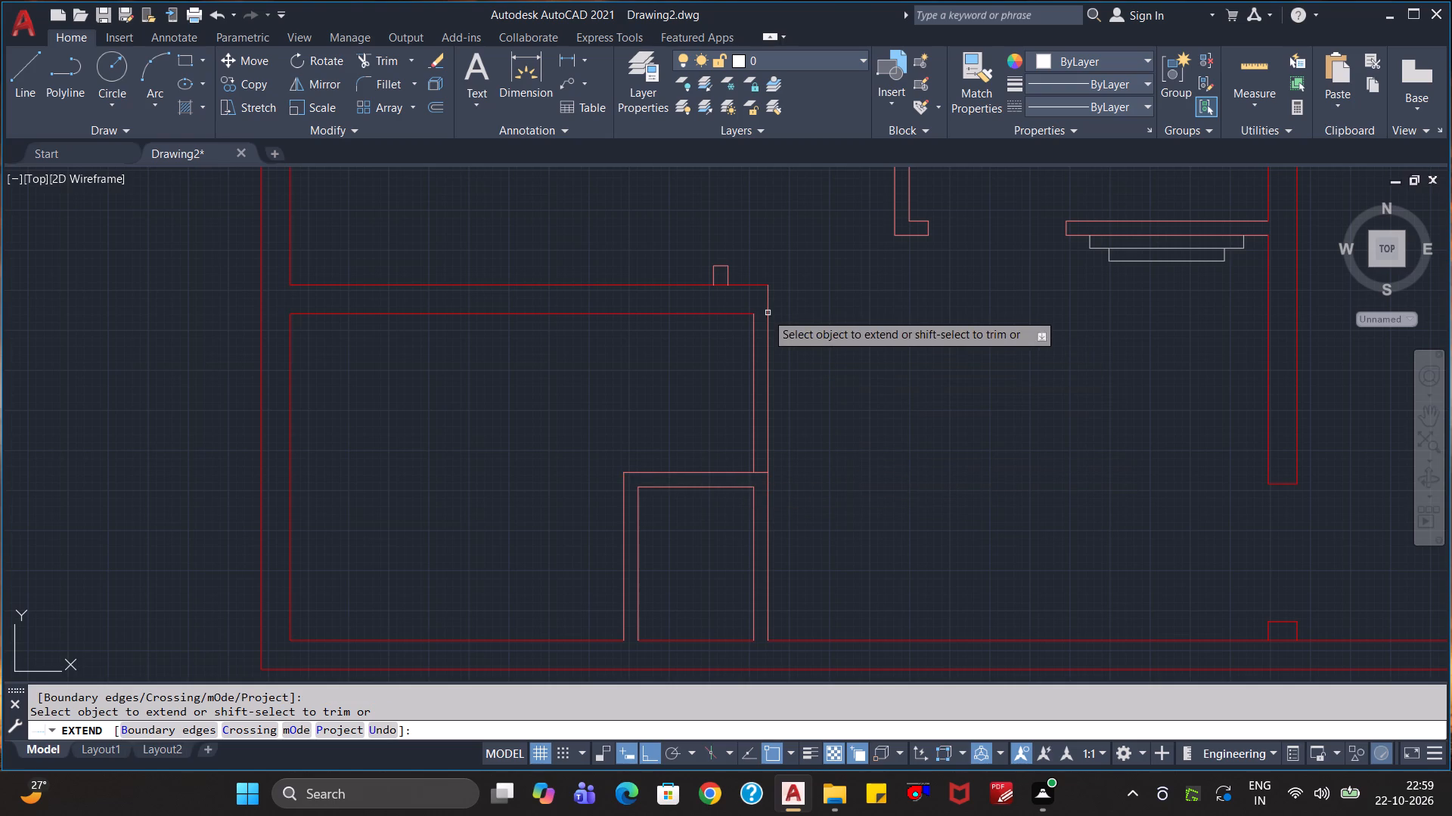
click(743, 317)
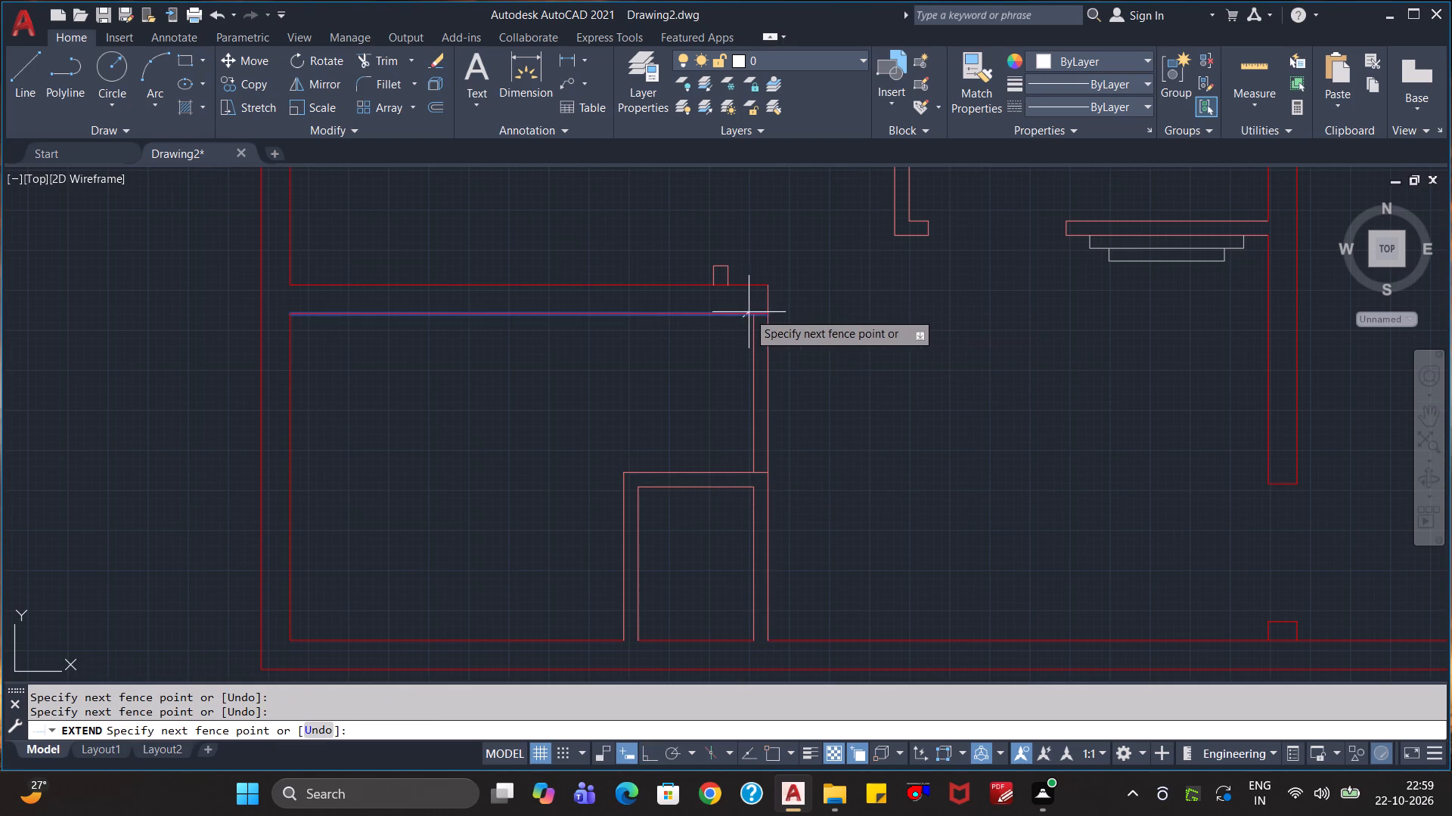
click(742, 311)
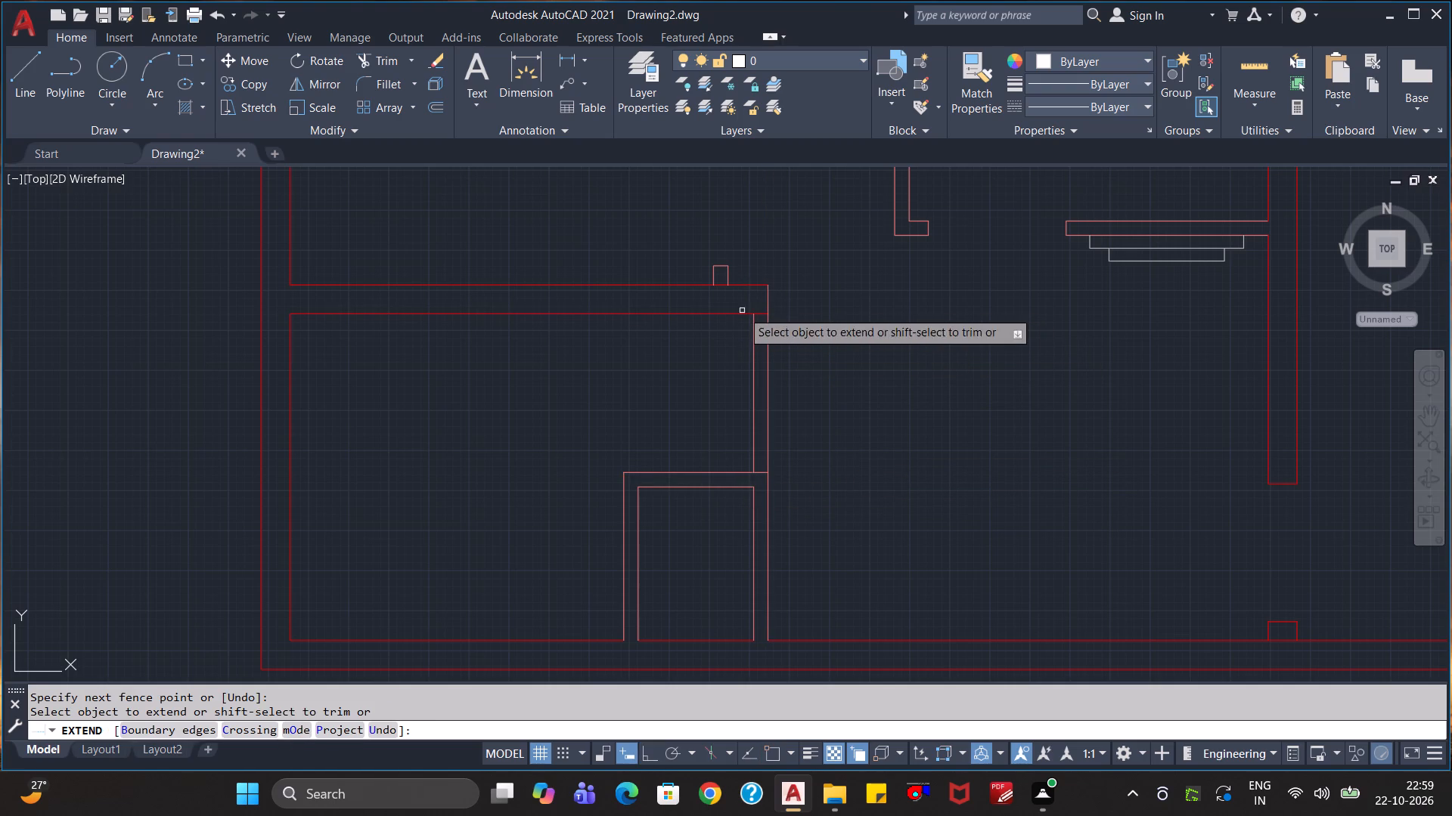
key(Escape)
key(Escape)
key(Escape)
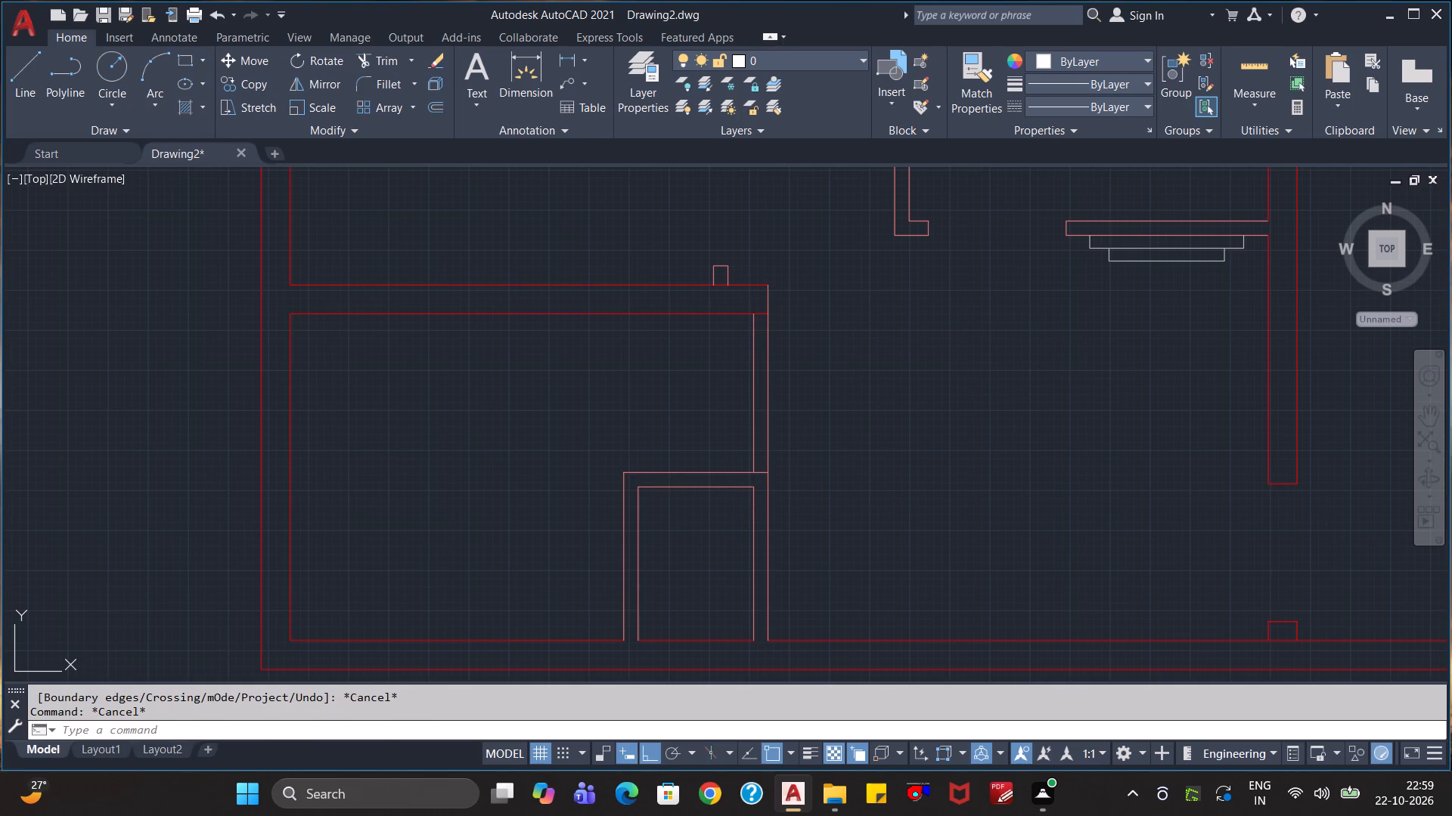
Trim both vertical partition lines between the lower-left room's top wall and the small room to create an opening.
text(tr)
key(Return)
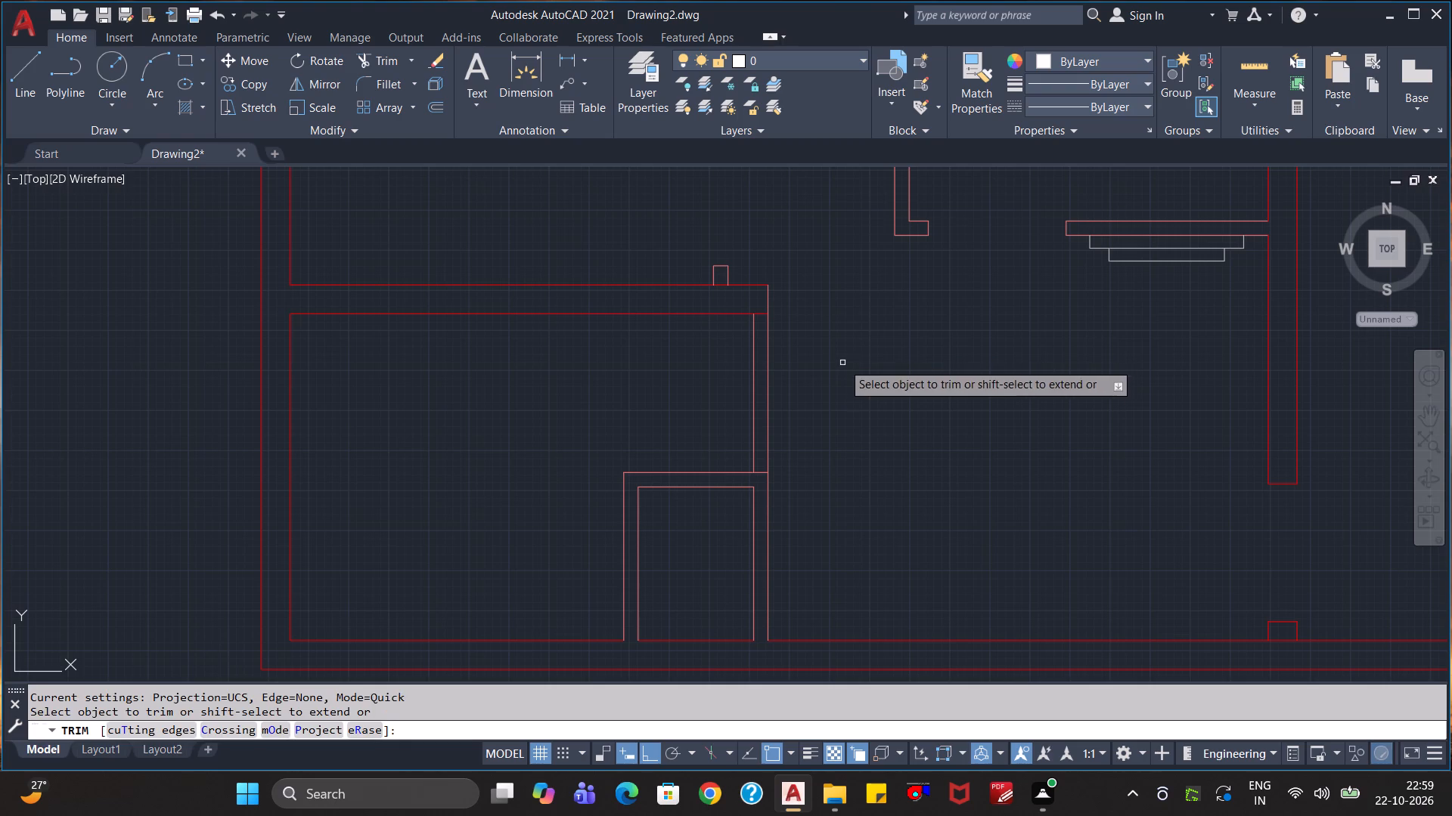
click(830, 379)
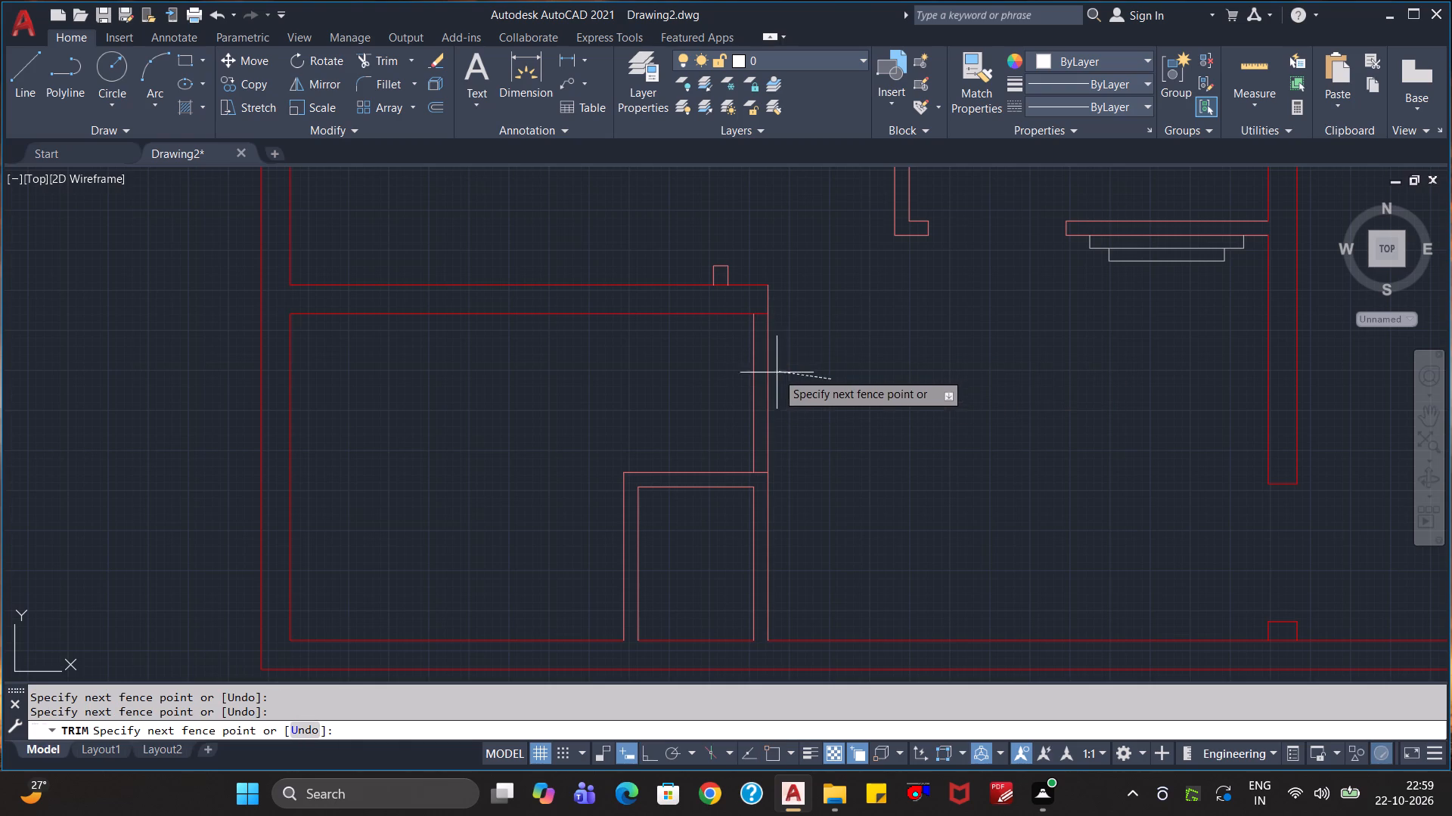
click(738, 391)
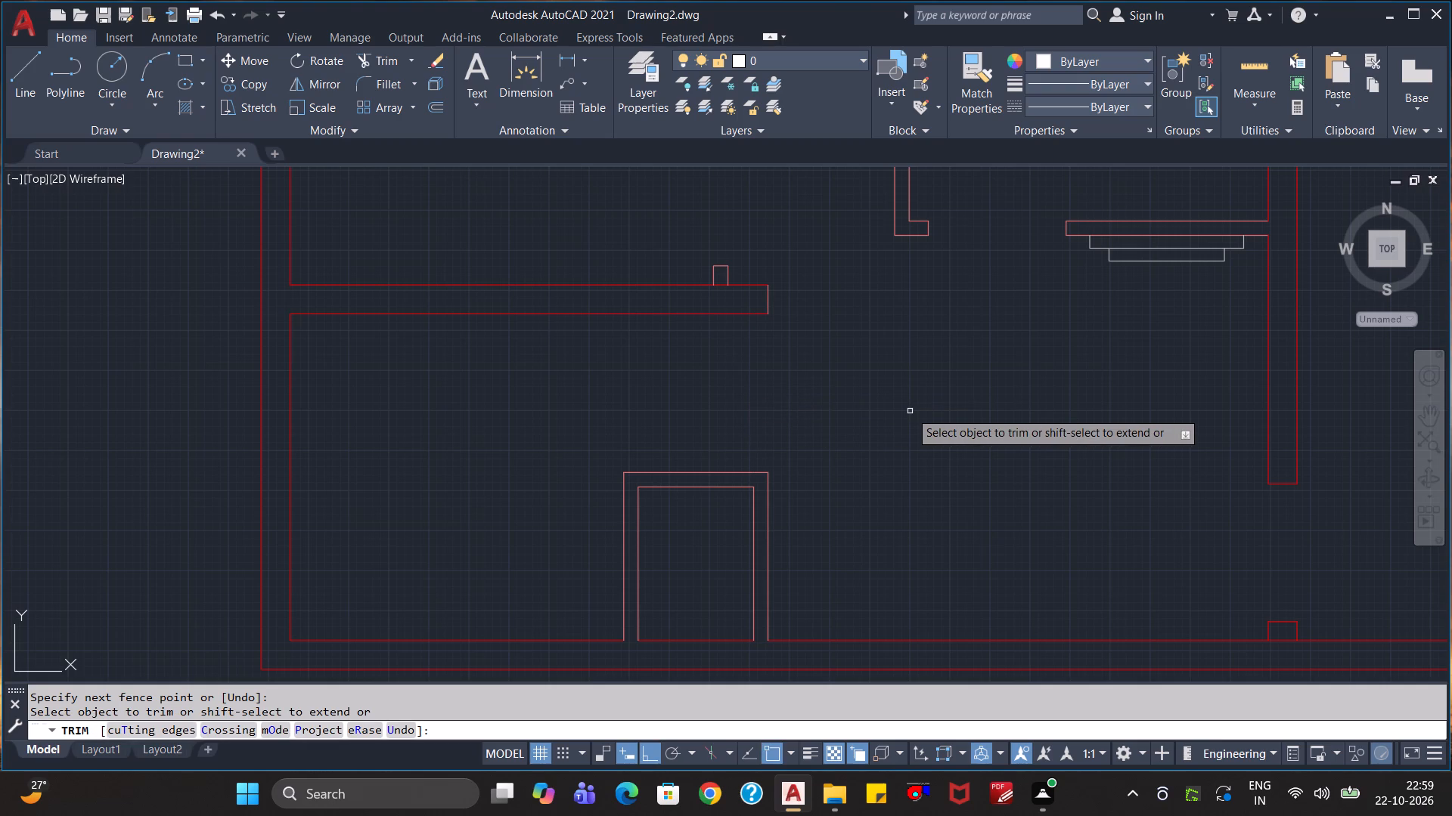
key(Escape)
key(Escape)
key(Escape)
key(Escape)
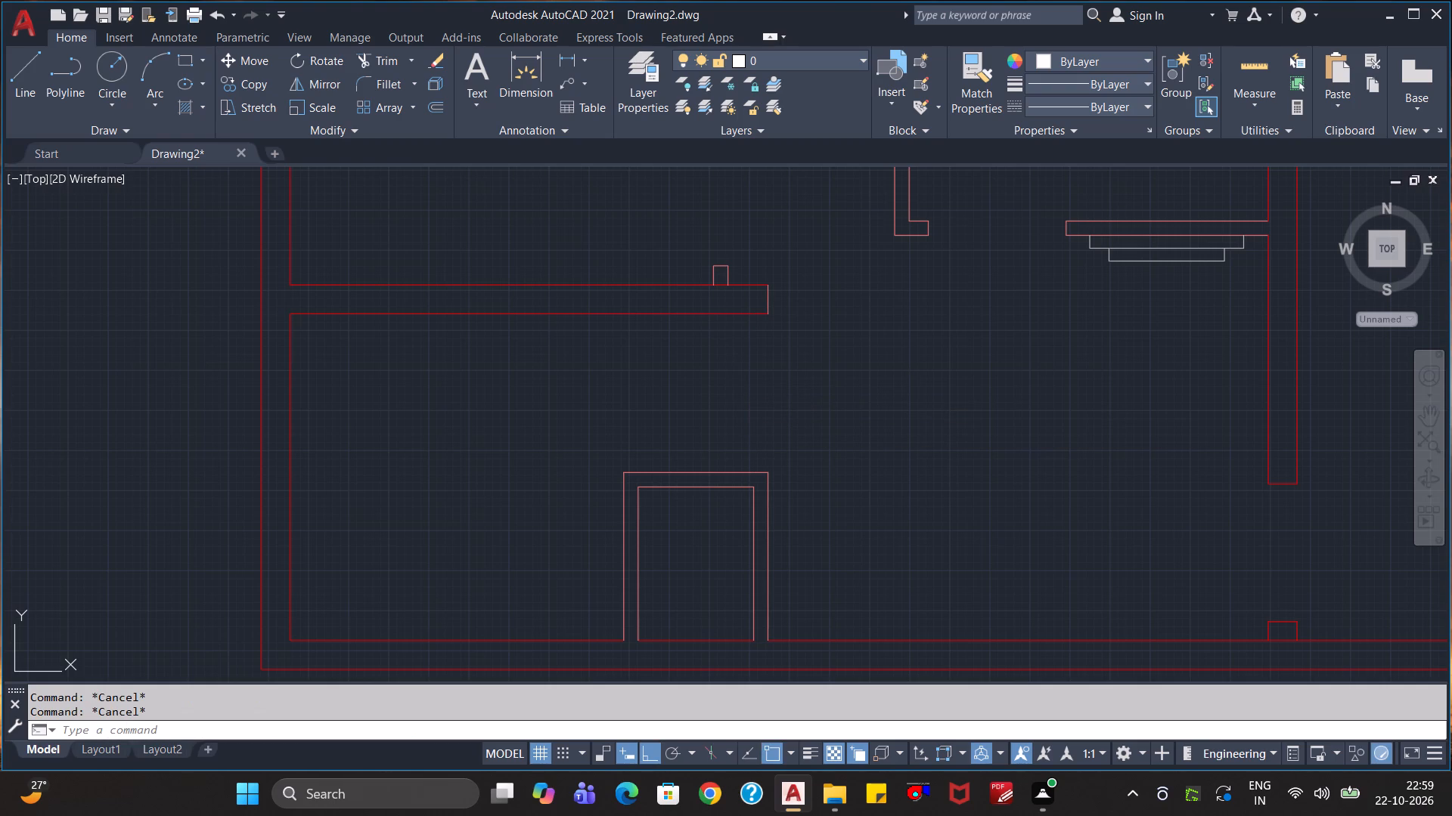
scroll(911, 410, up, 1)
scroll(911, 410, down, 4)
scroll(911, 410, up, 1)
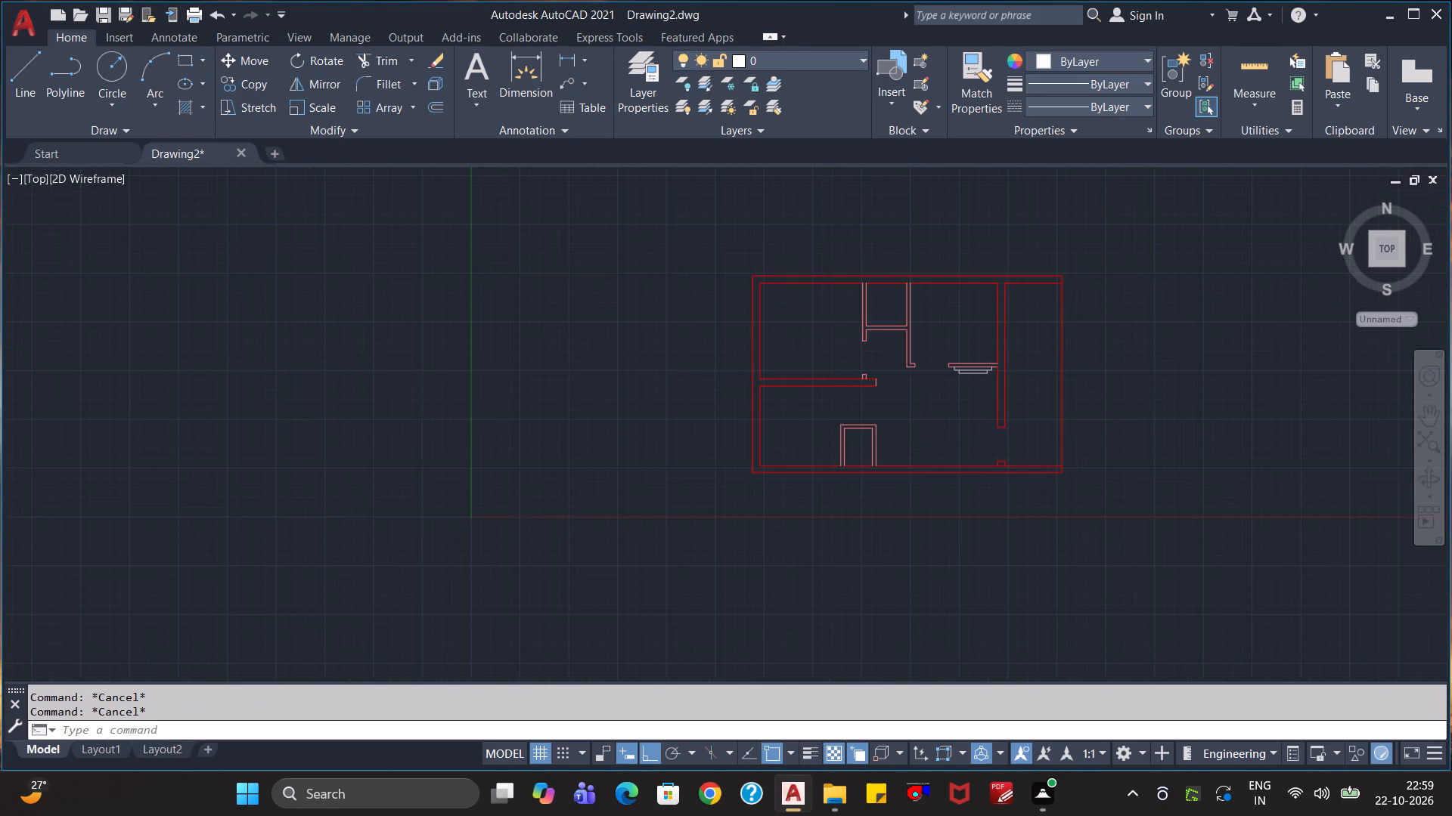
Move the short end line closing the lower-left room's top wall to the Outer Wall layer.
middle_drag(923, 410, 883, 391)
scroll(852, 367, up, 2)
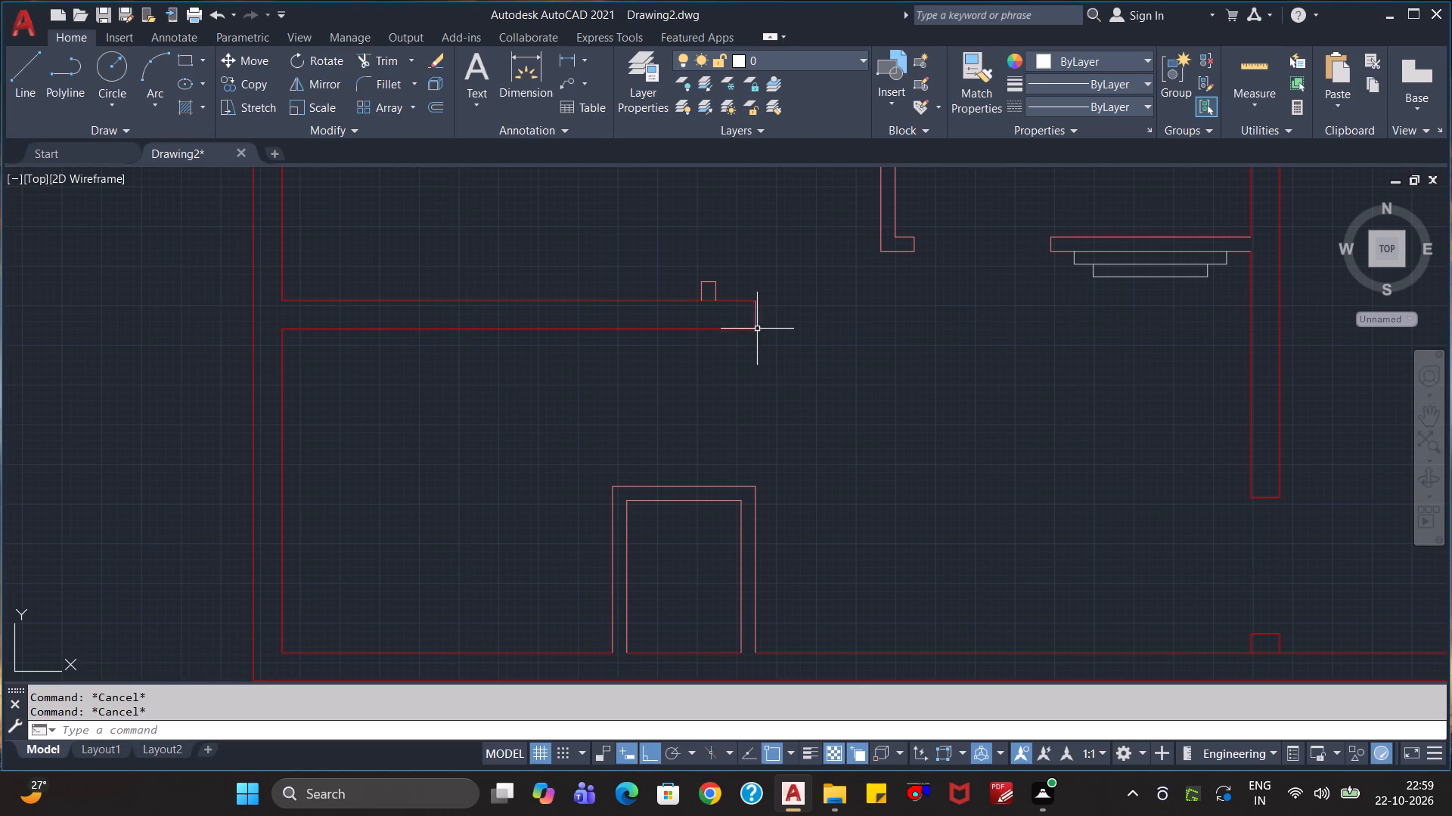
click(756, 317)
click(846, 61)
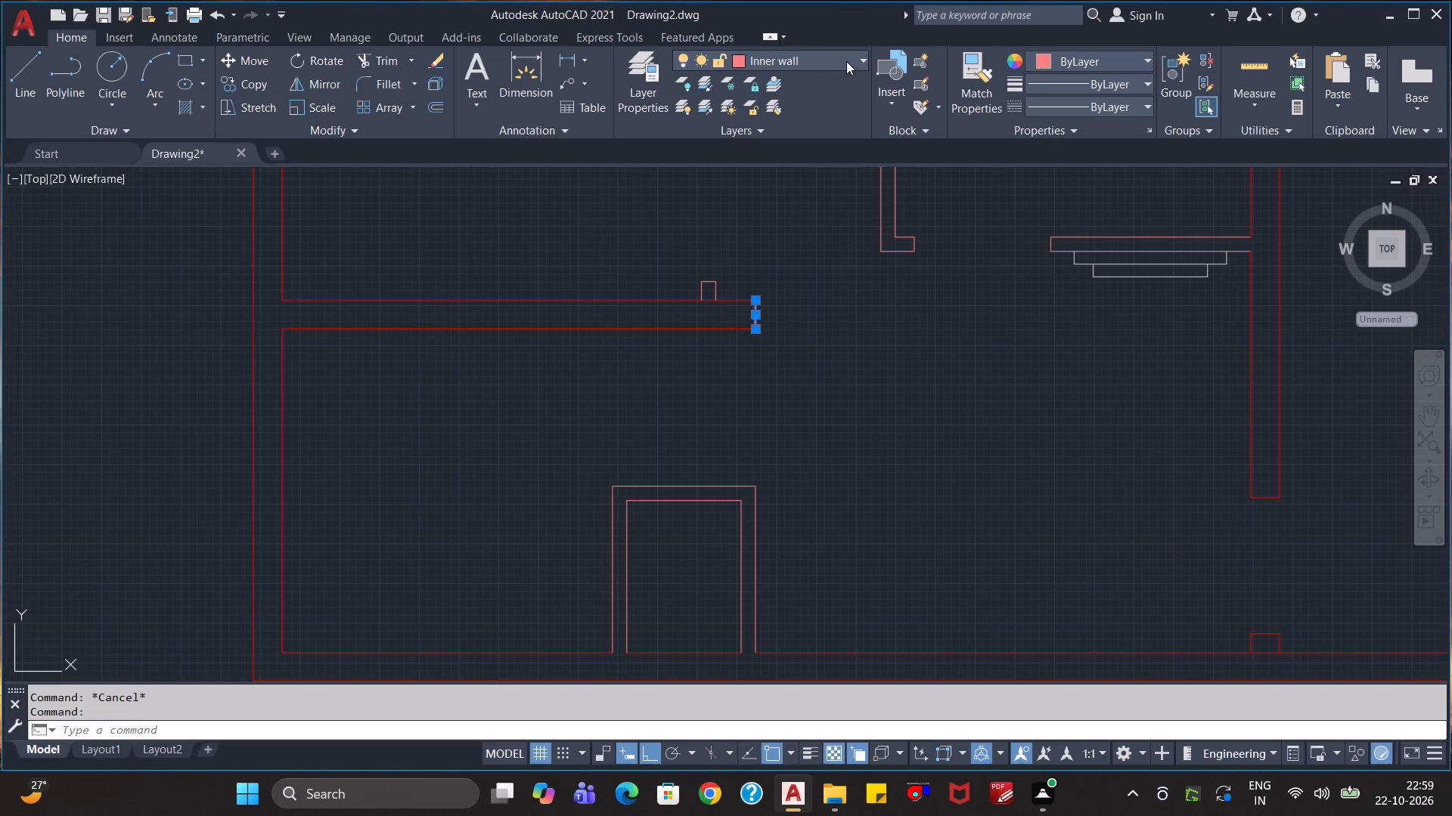
click(789, 202)
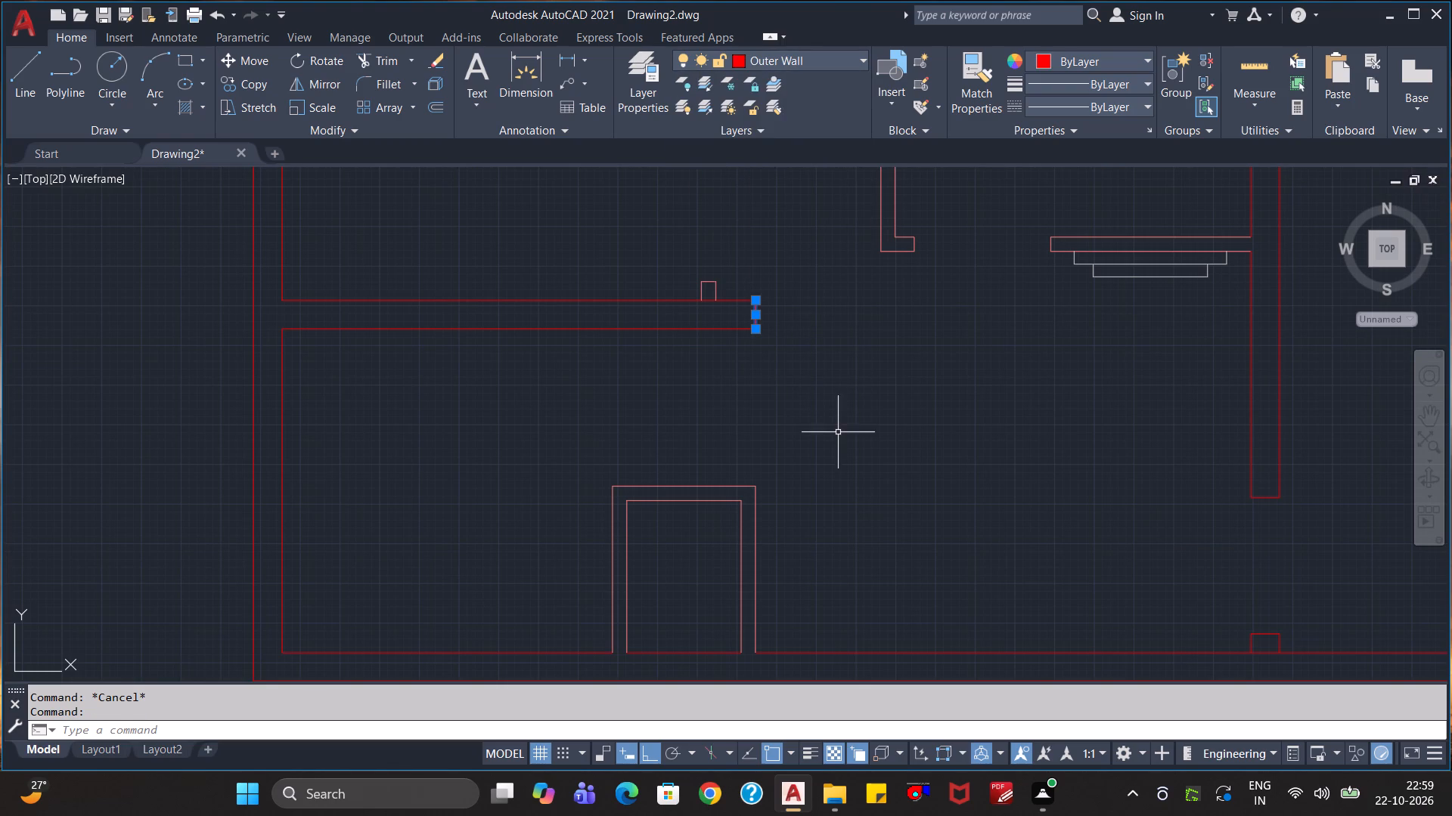
key(Escape)
Extend the inner line of the upper small room's left partition down across the thickness of the room's bottom wall.
scroll(891, 454, down, 1)
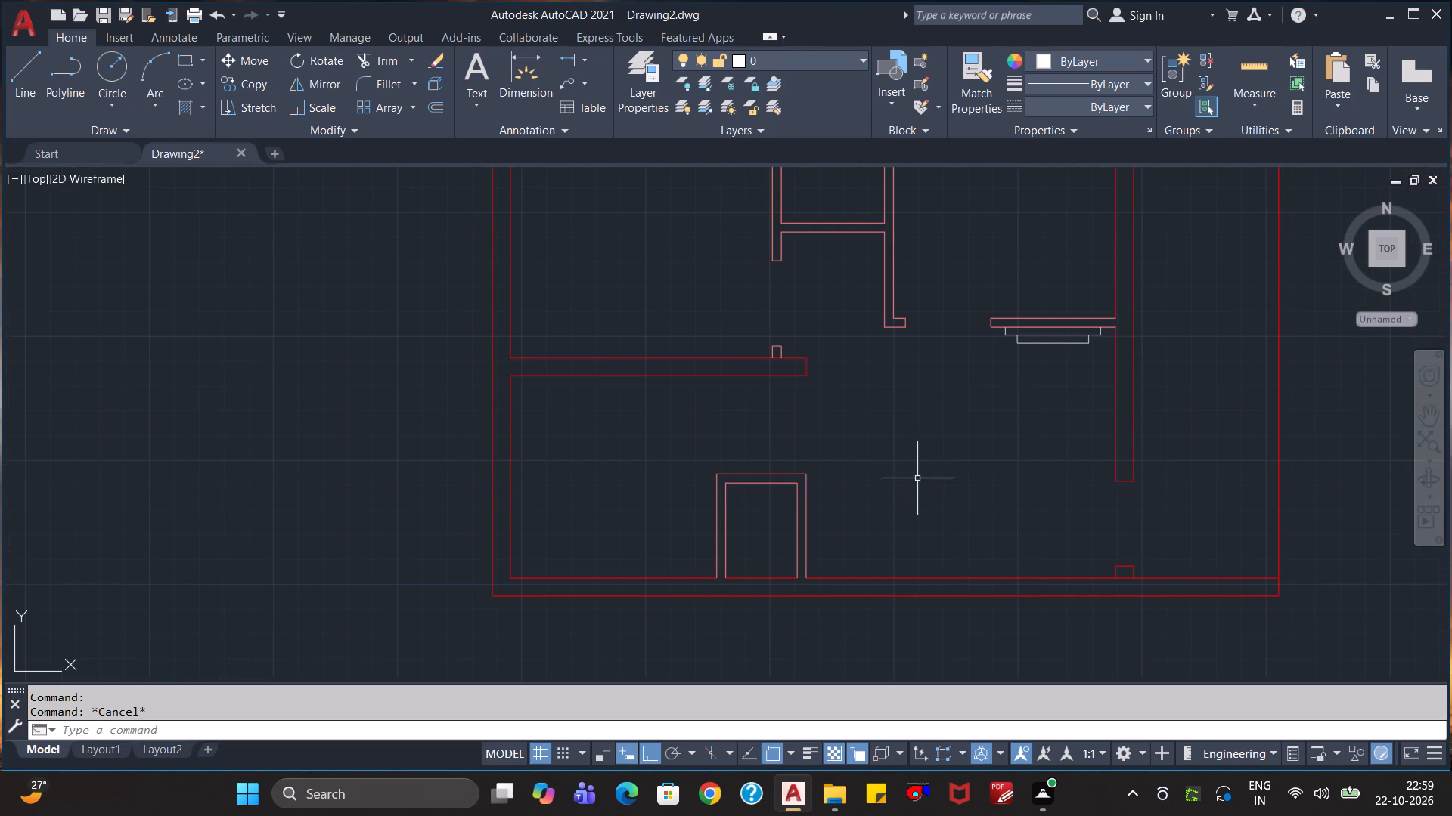
scroll(898, 493, up, 1)
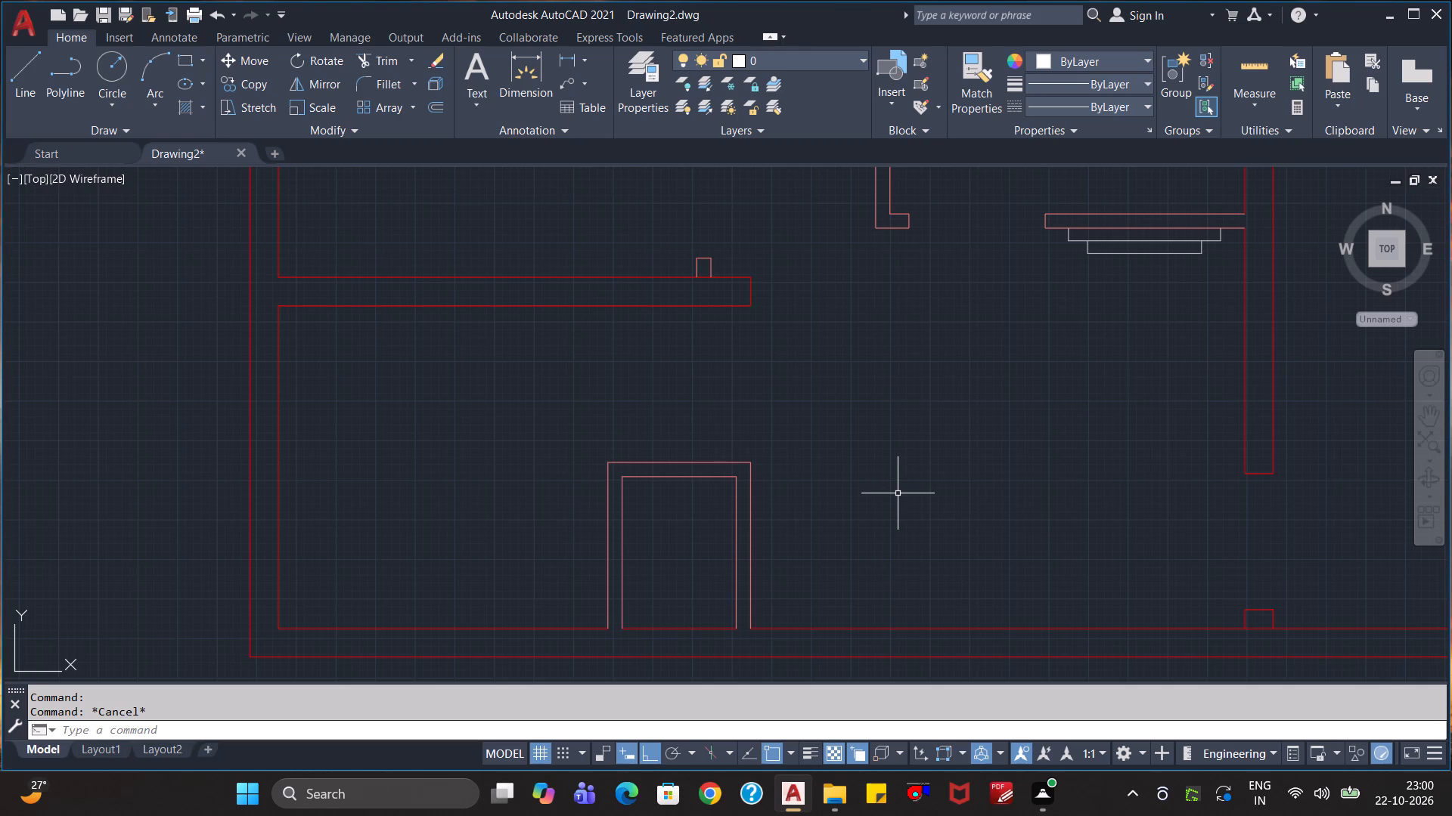
scroll(897, 493, down, 2)
scroll(866, 391, up, 1)
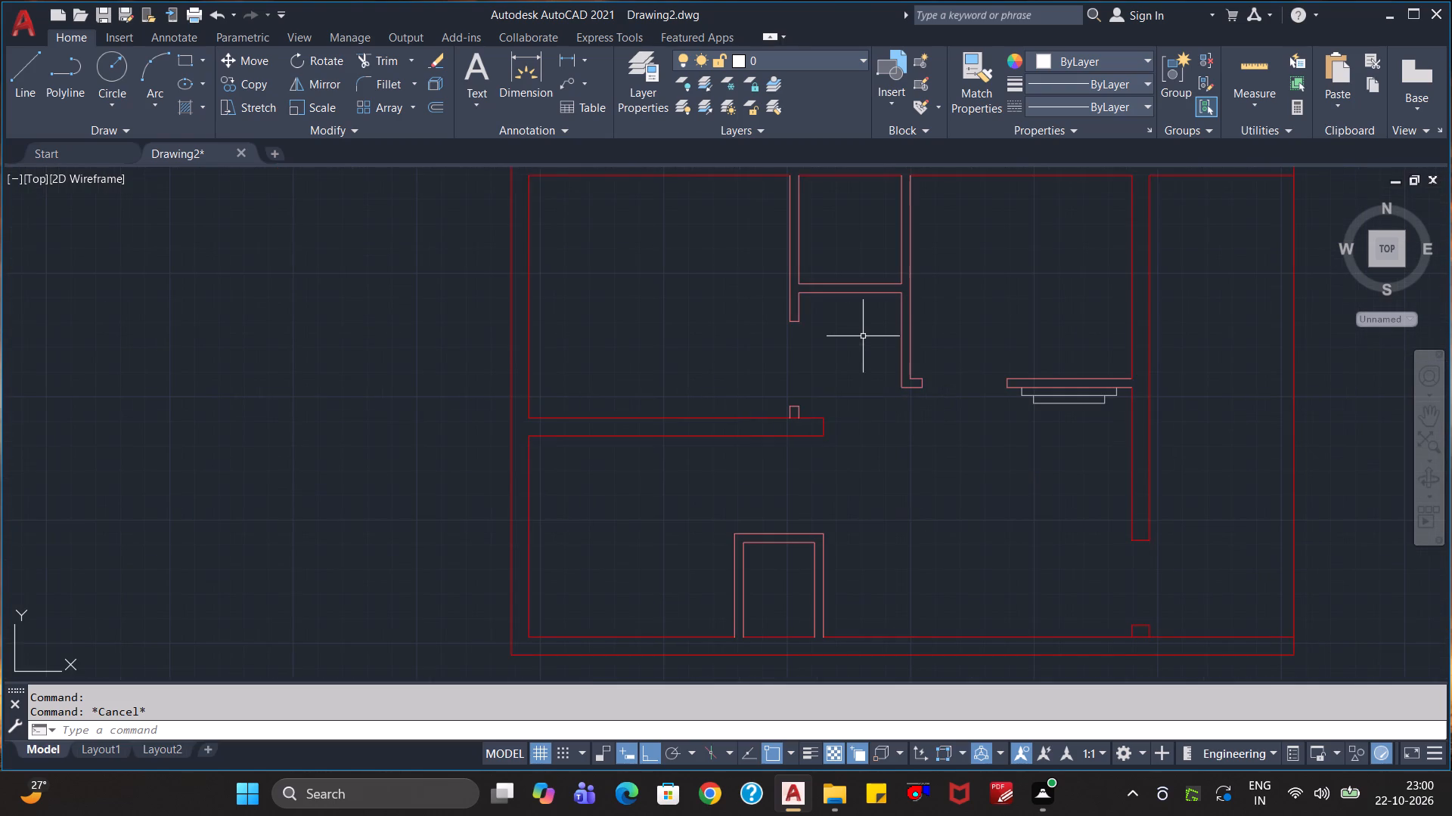
middle_drag(853, 344, 853, 424)
scroll(827, 403, up, 2)
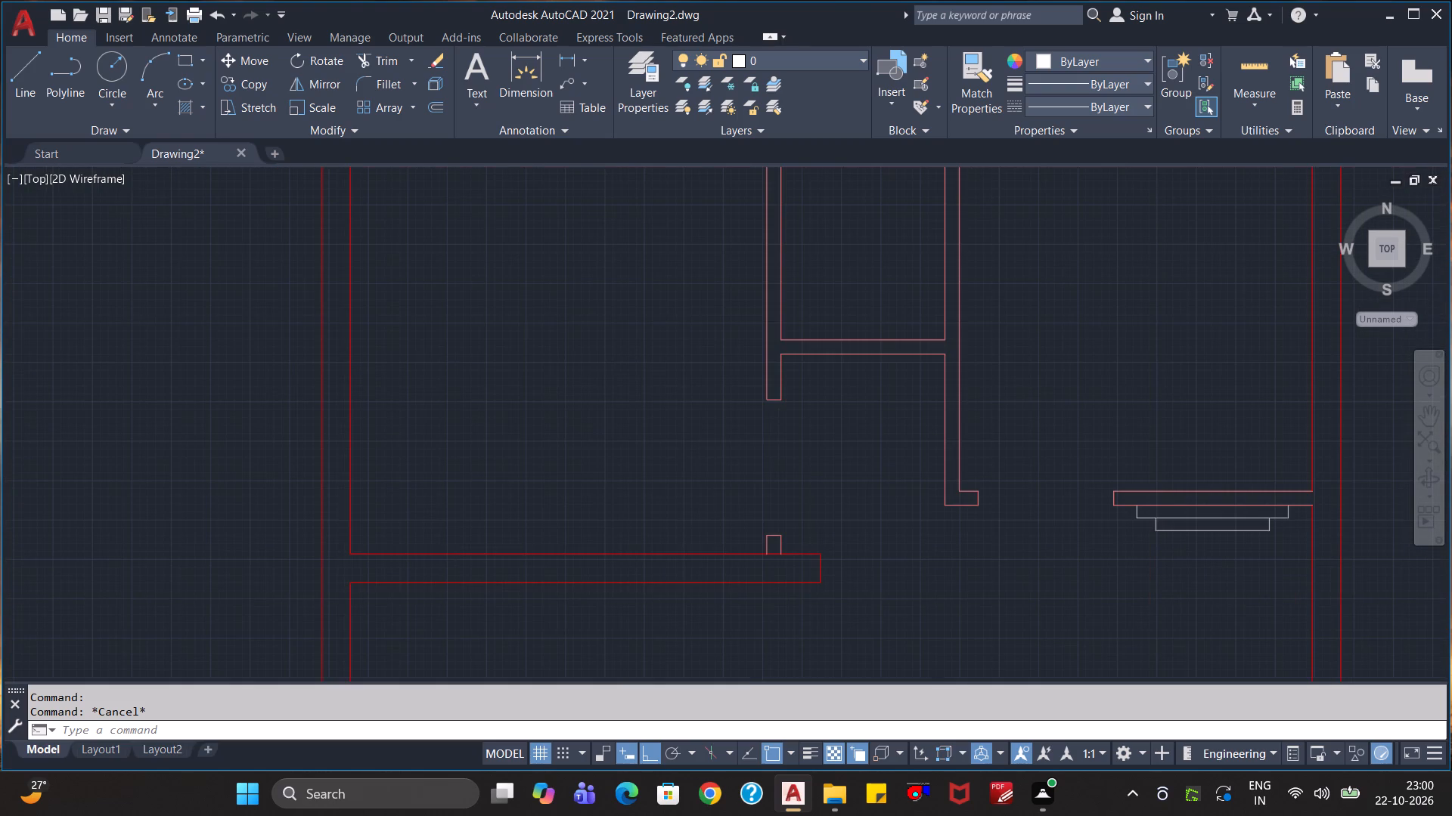
text(ex)
key(Return)
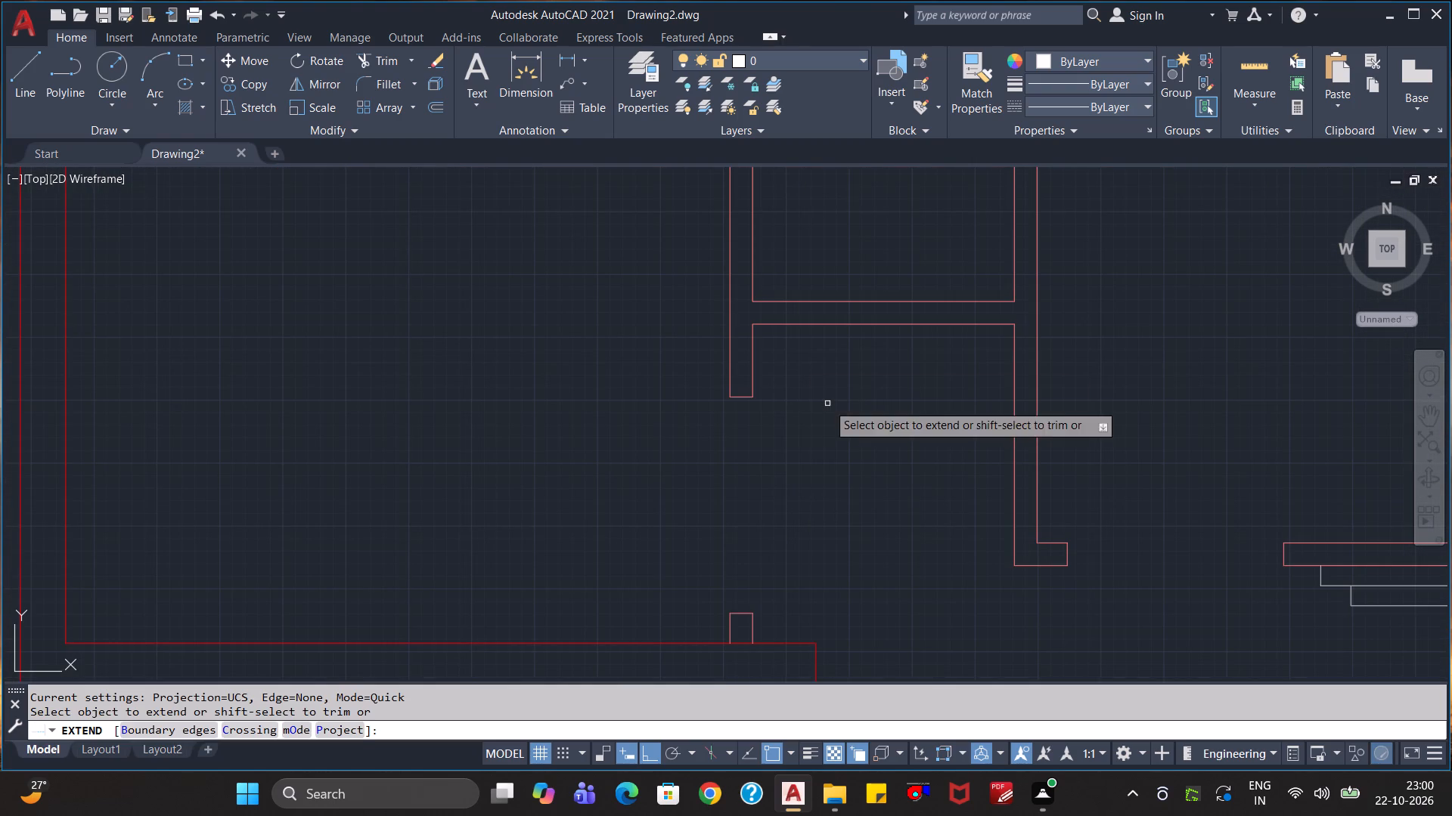
click(754, 281)
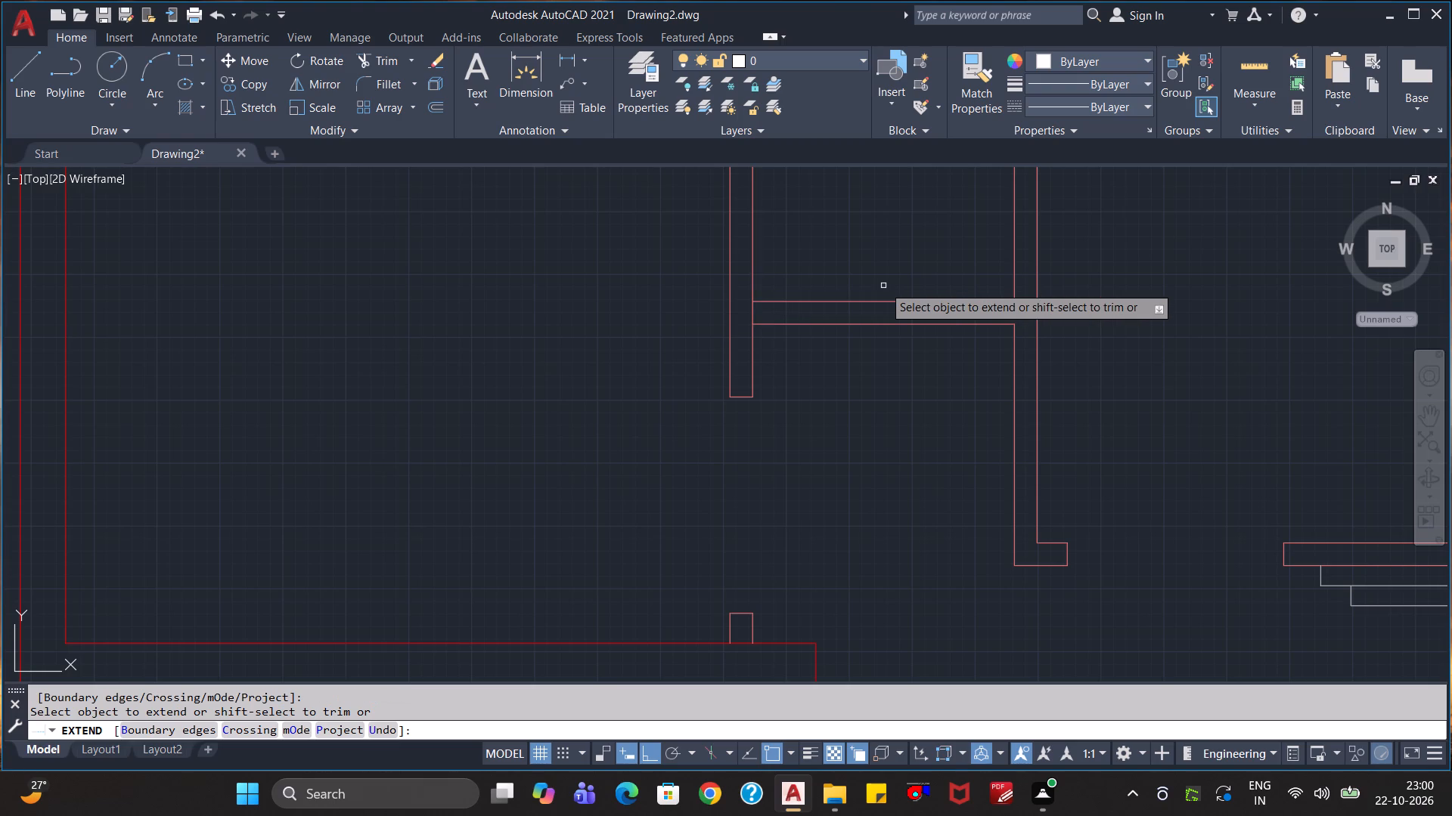
key(Escape)
key(Escape)
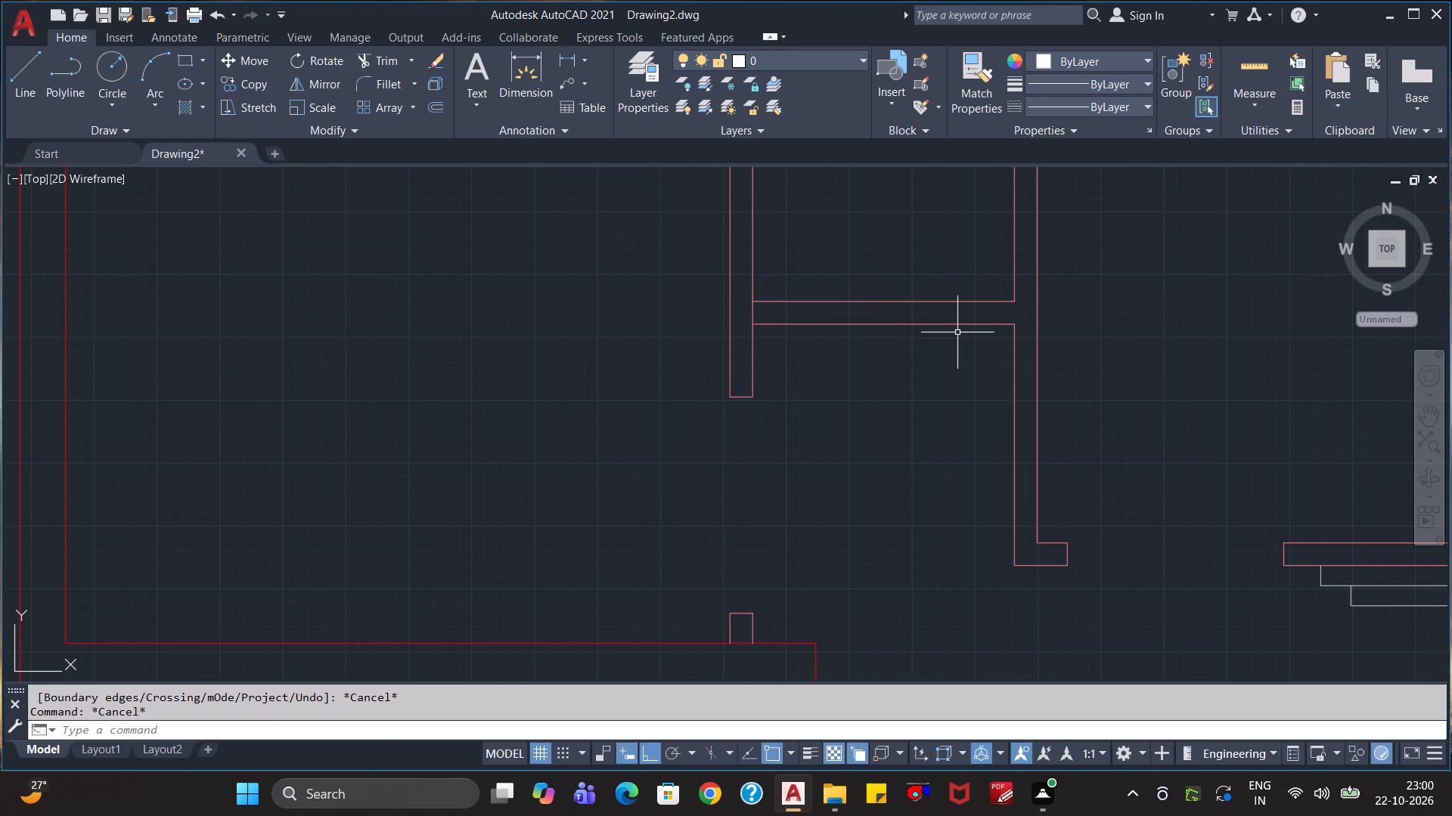
Offset the inner line of the upper small room's left partition 6" to the right, into the room.
key(o)
key(Return)
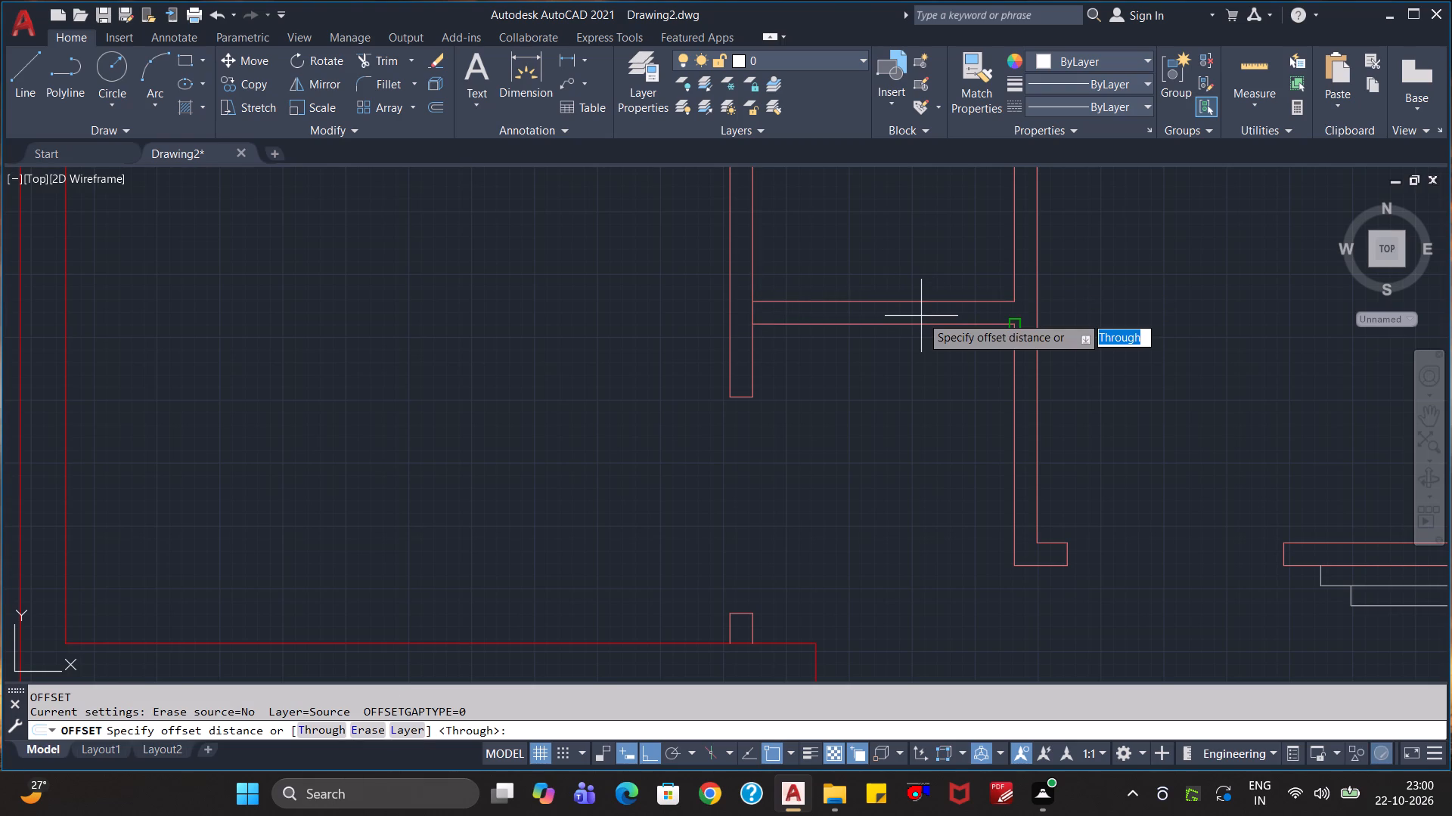
text(6")
key(Return)
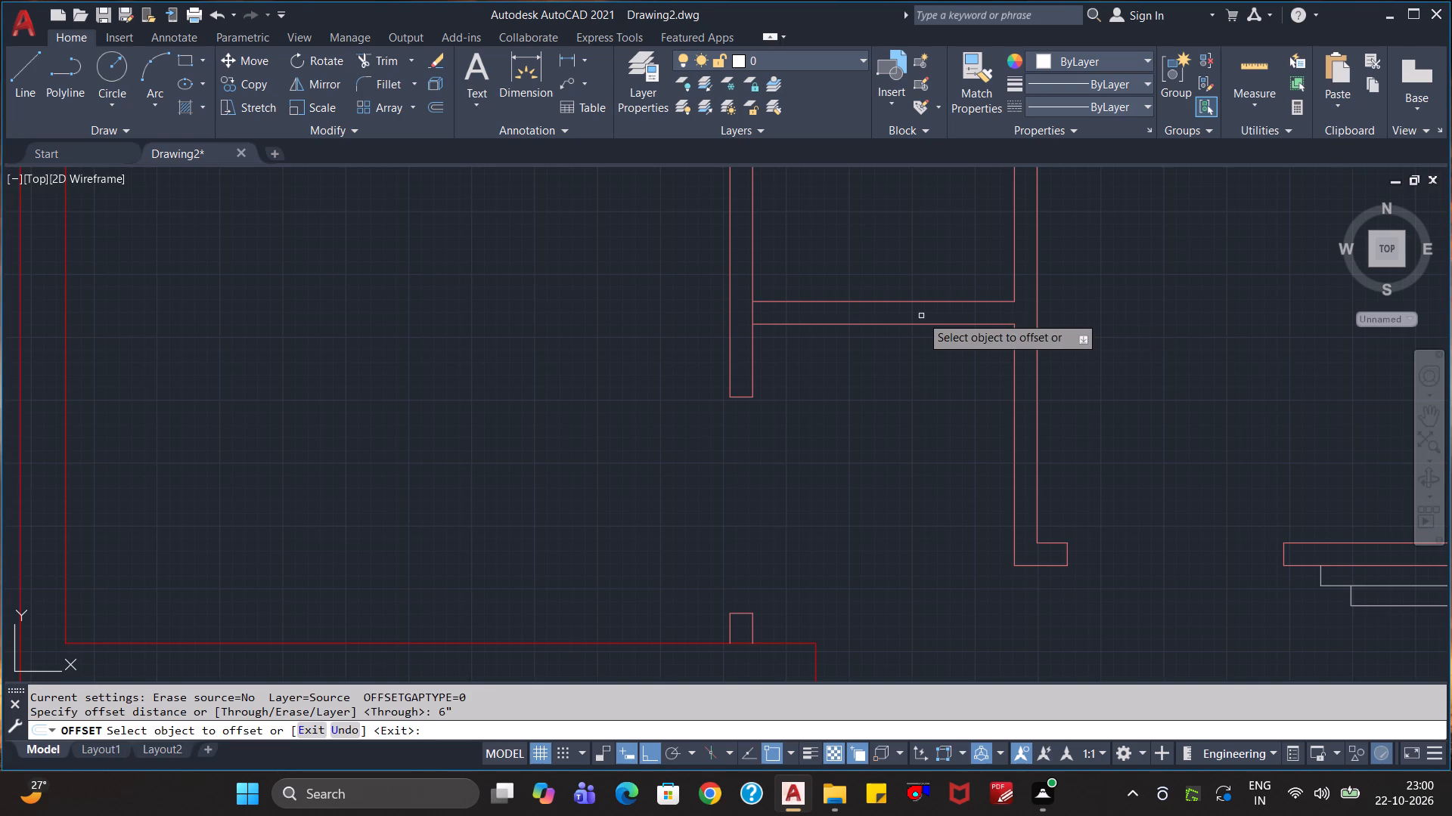
click(753, 317)
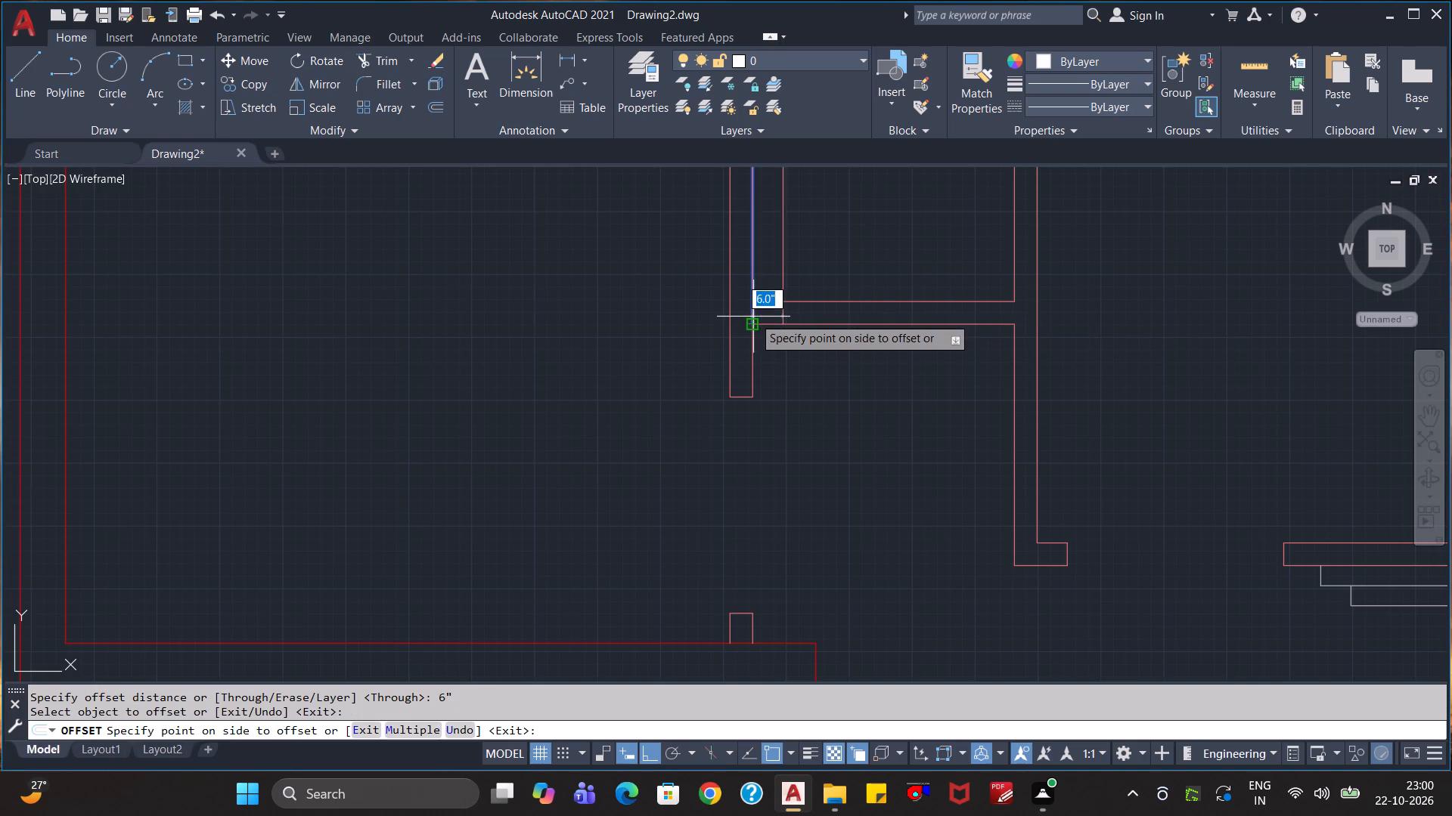
click(806, 313)
Offset both inner side lines of the small lower room 6" inward.
scroll(843, 438, down, 1)
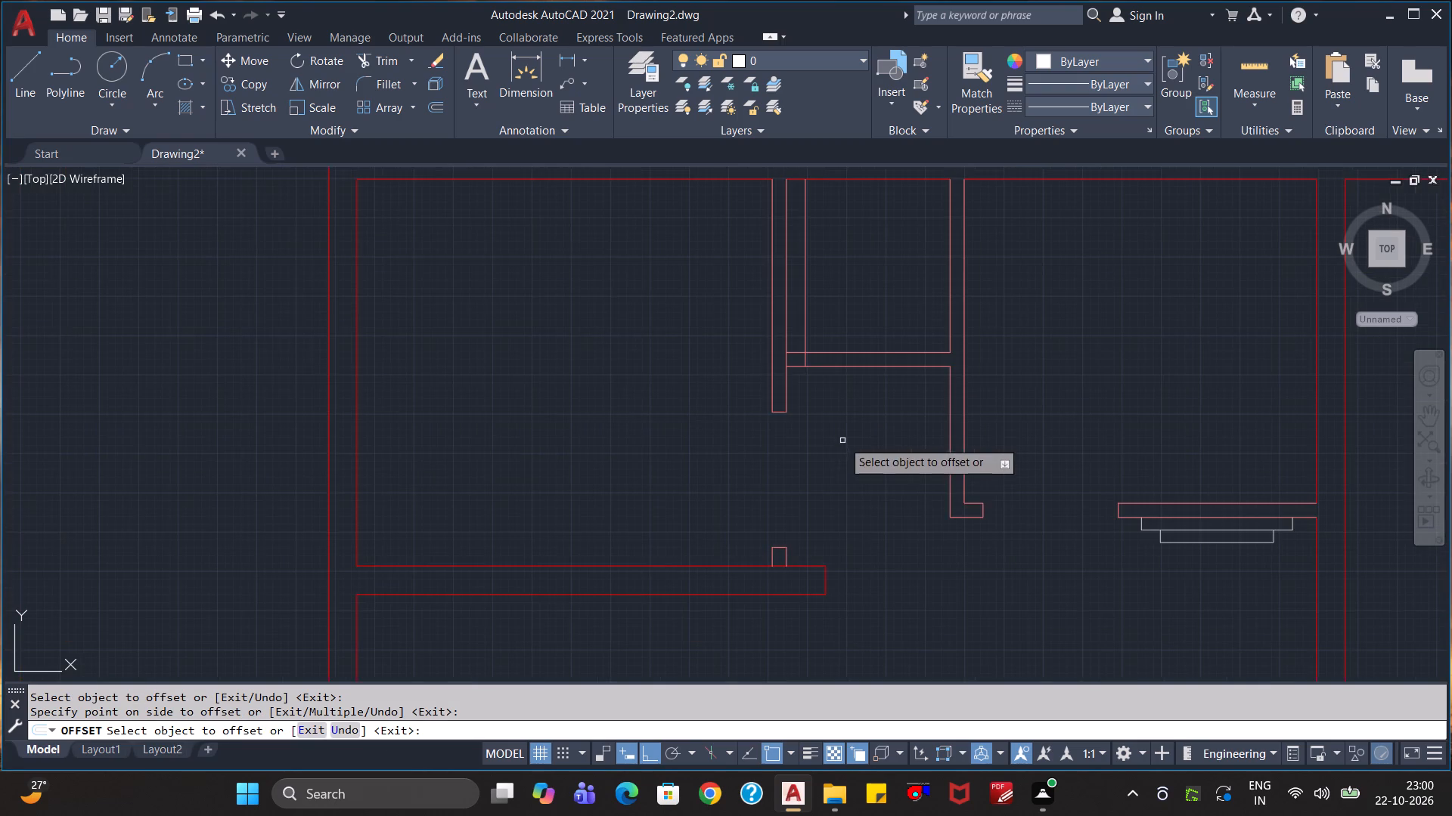
middle_drag(842, 474, 880, 338)
middle_drag(870, 533, 886, 423)
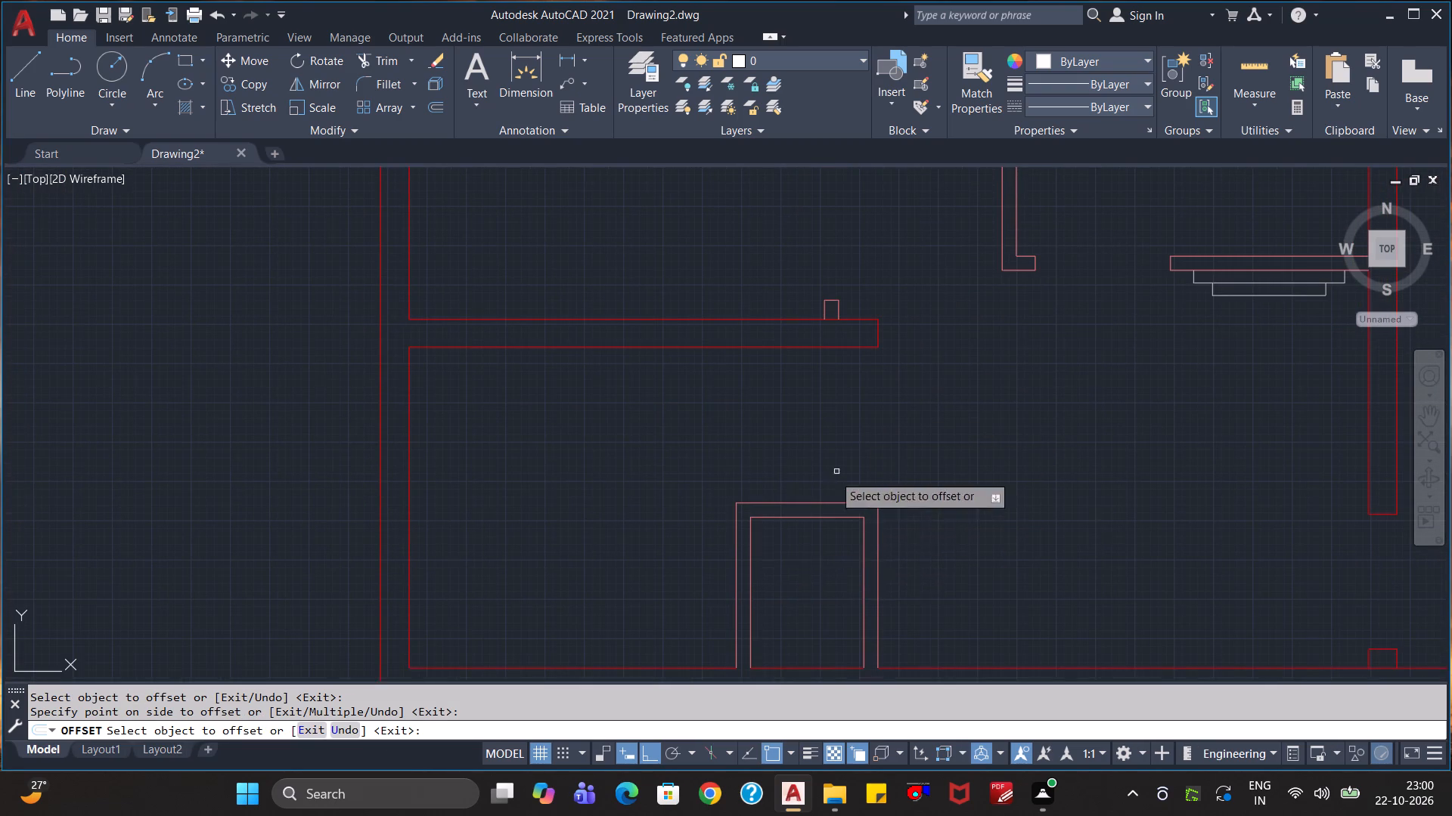
click(751, 561)
click(775, 563)
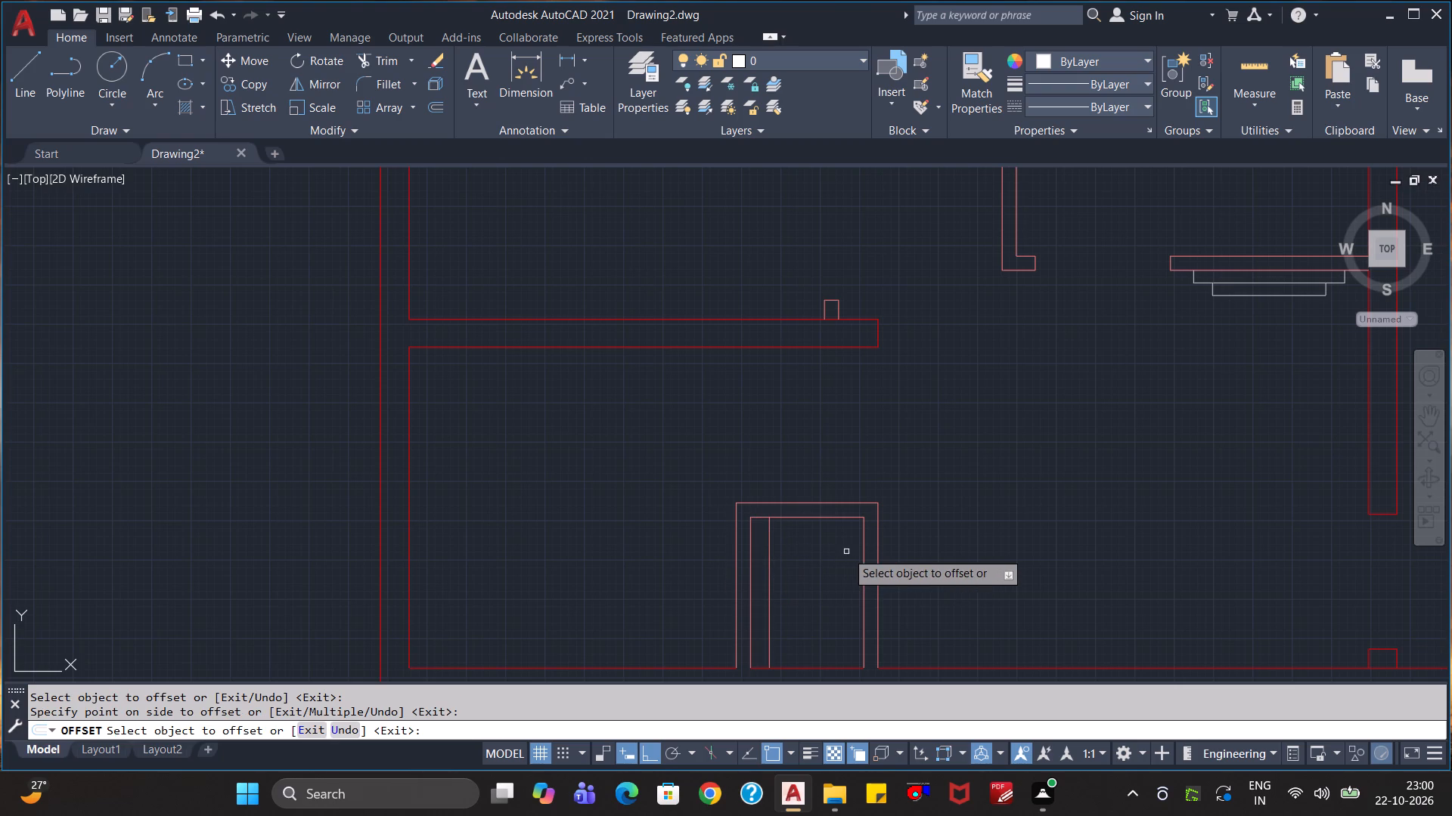
click(865, 553)
click(838, 553)
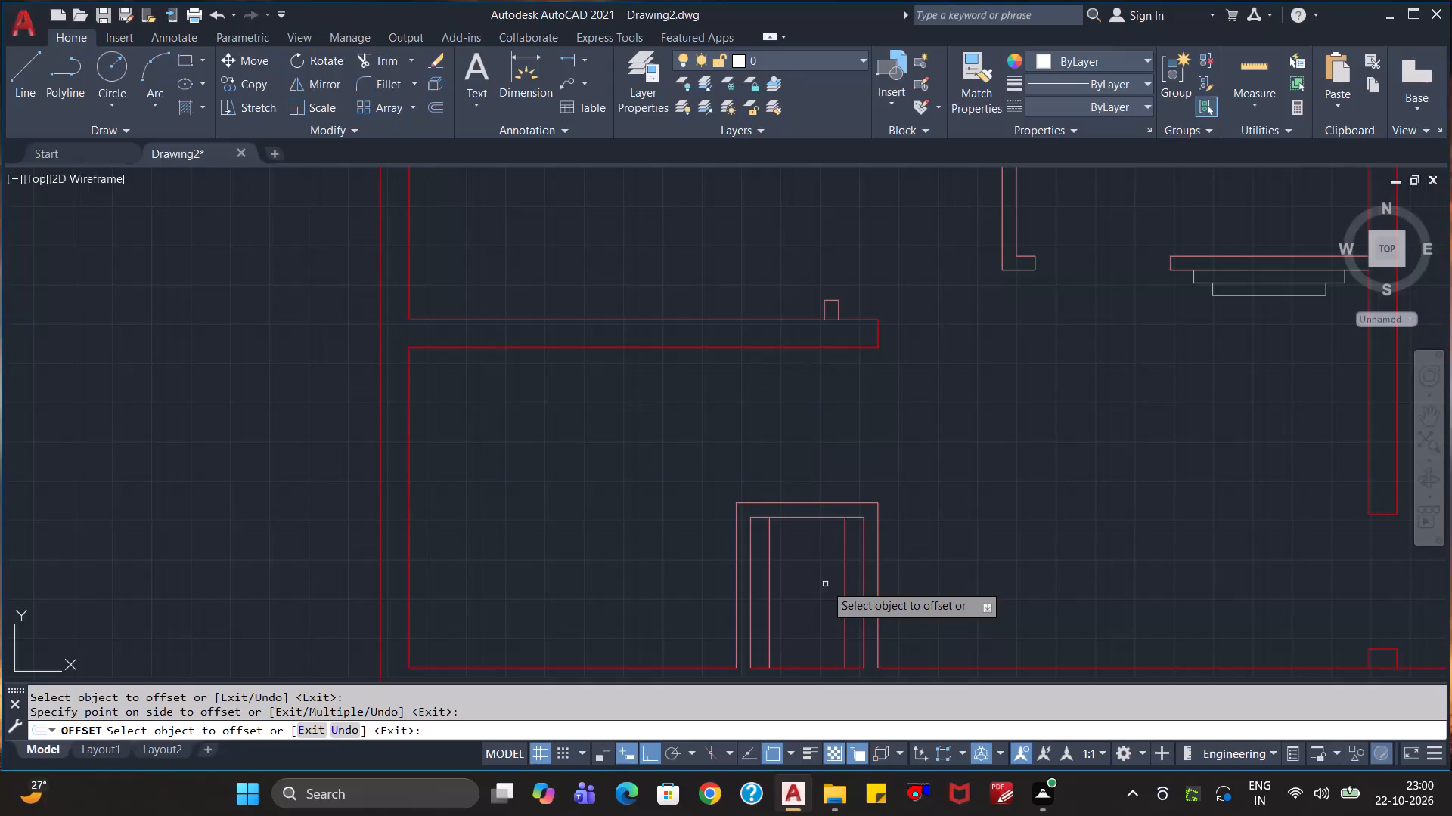
key(Escape)
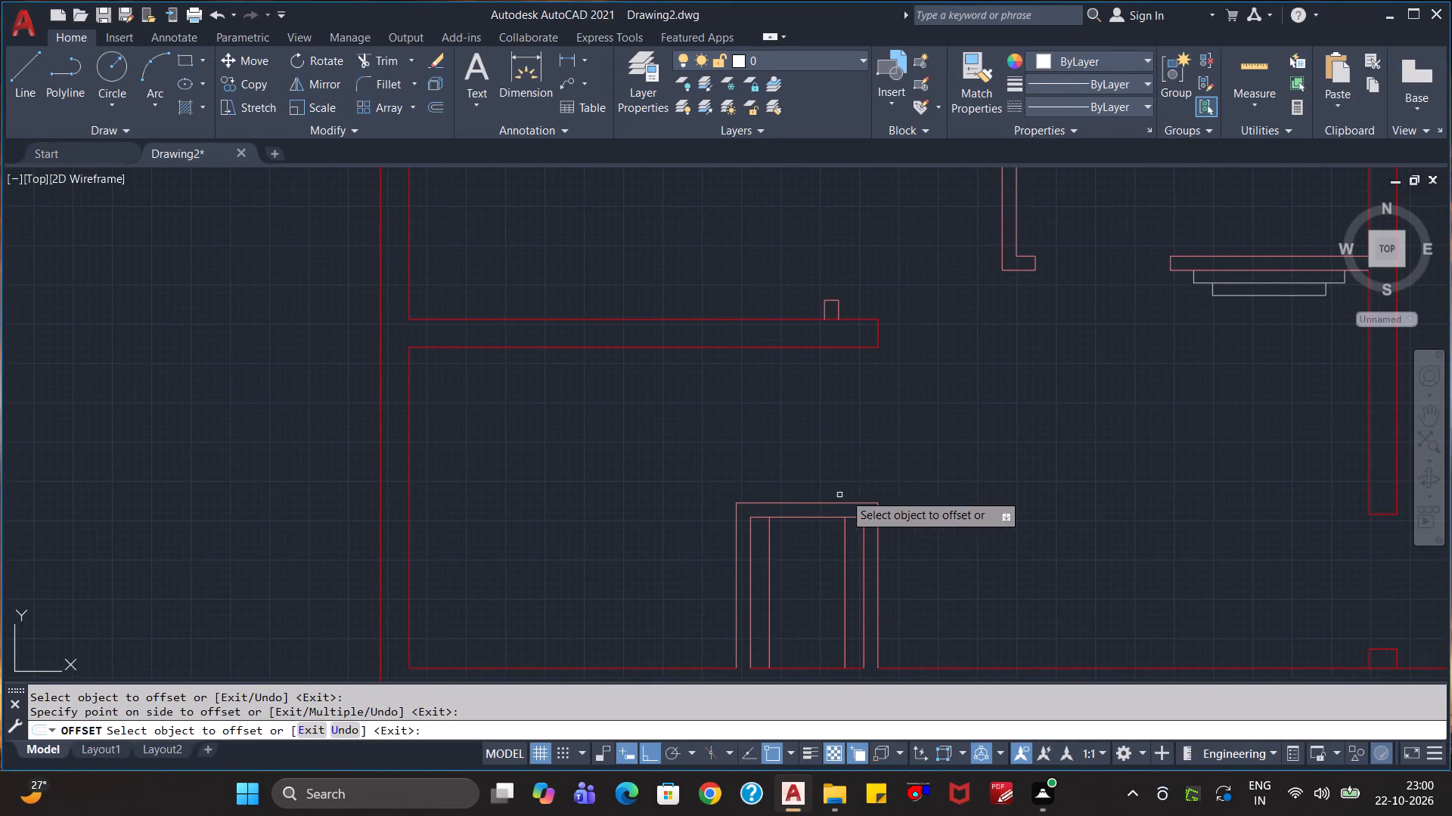
key(Escape)
Extend both offset lines up to the outer line of the small lower room's top wall.
text(tr)
key(Return)
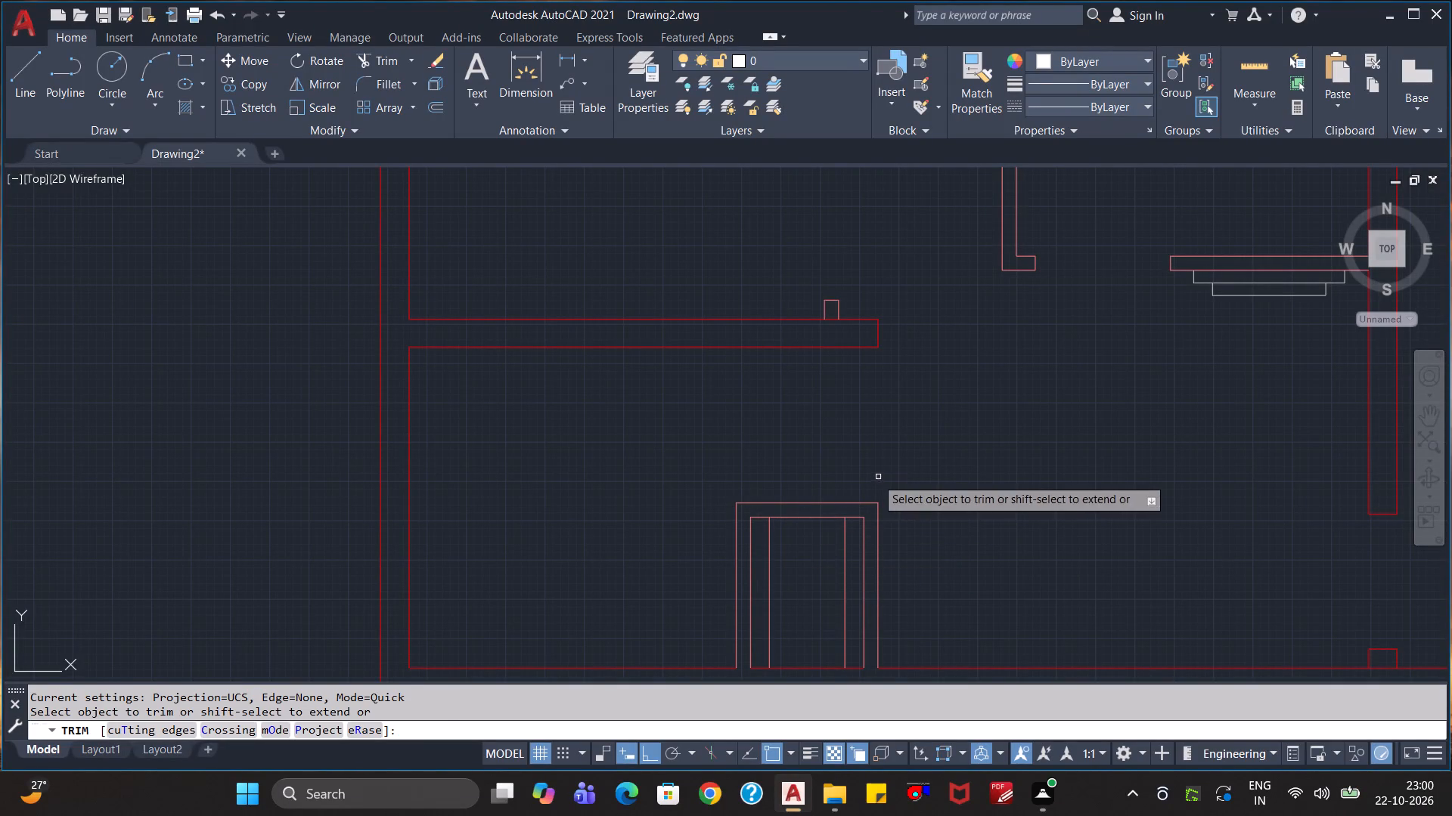
shift+click(769, 549)
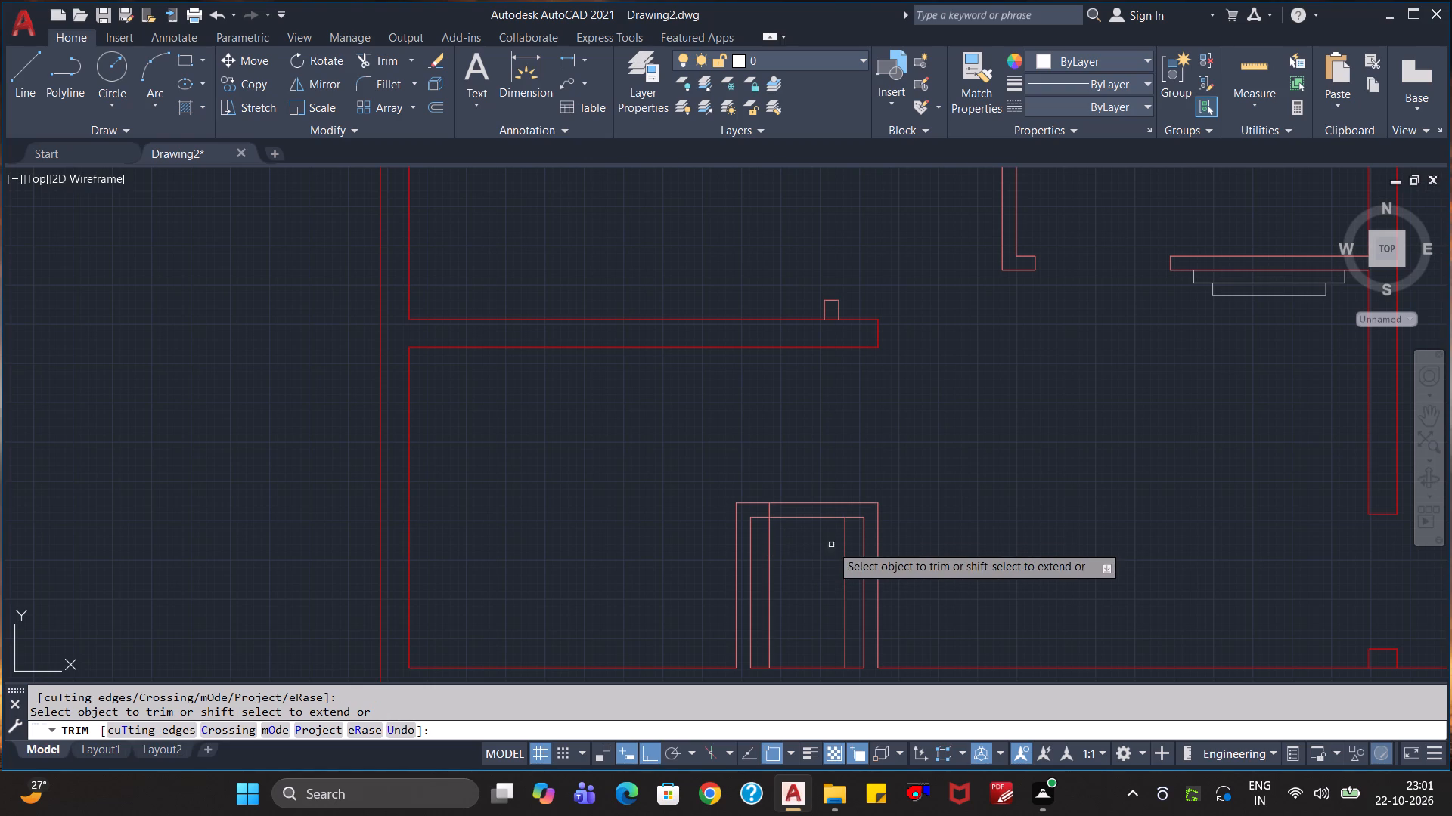
shift+click(845, 544)
Cut the small lower room's top wall between the two offset lines and trim those lines to the wall's thickness.
click(811, 551)
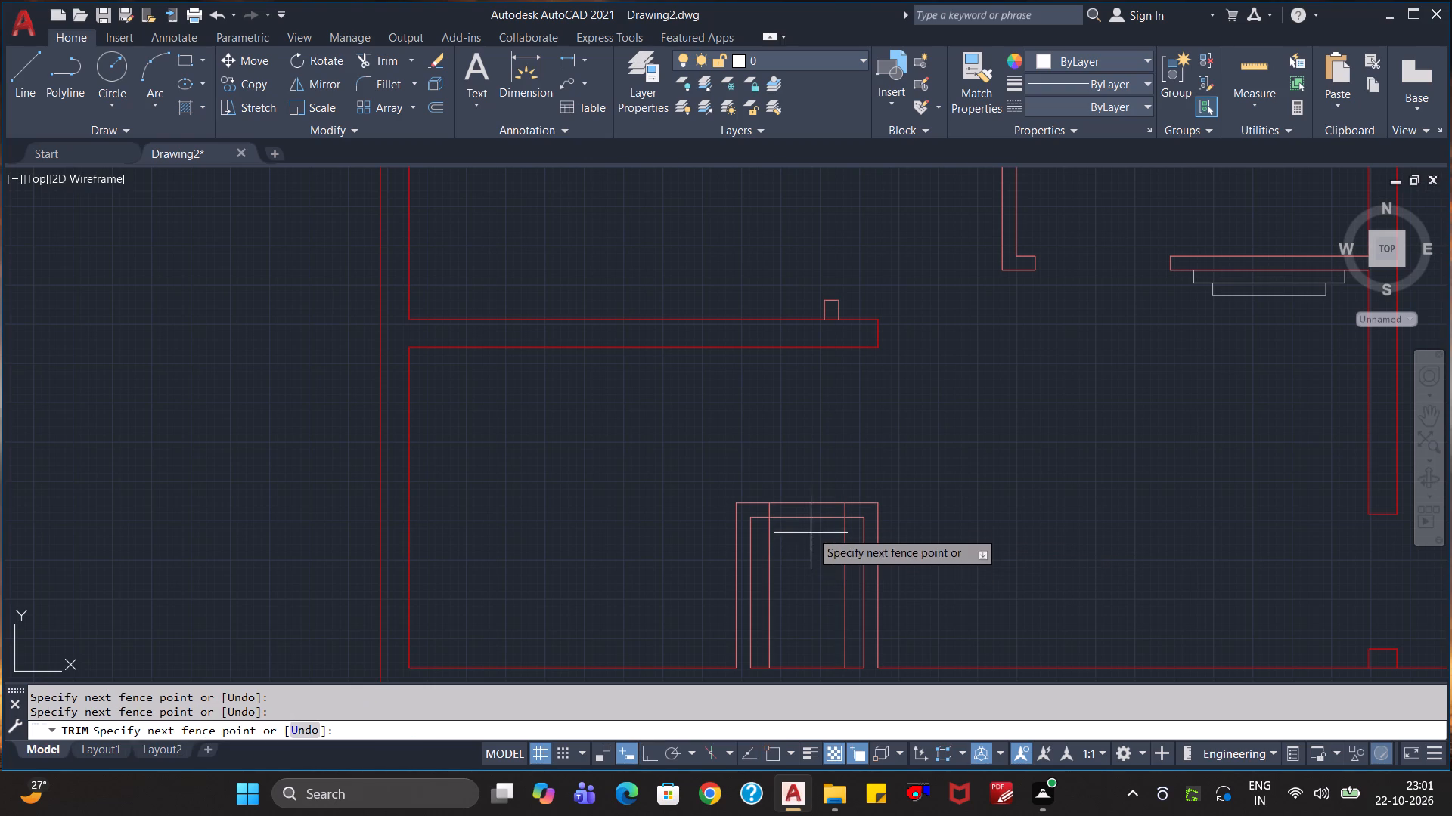
click(813, 491)
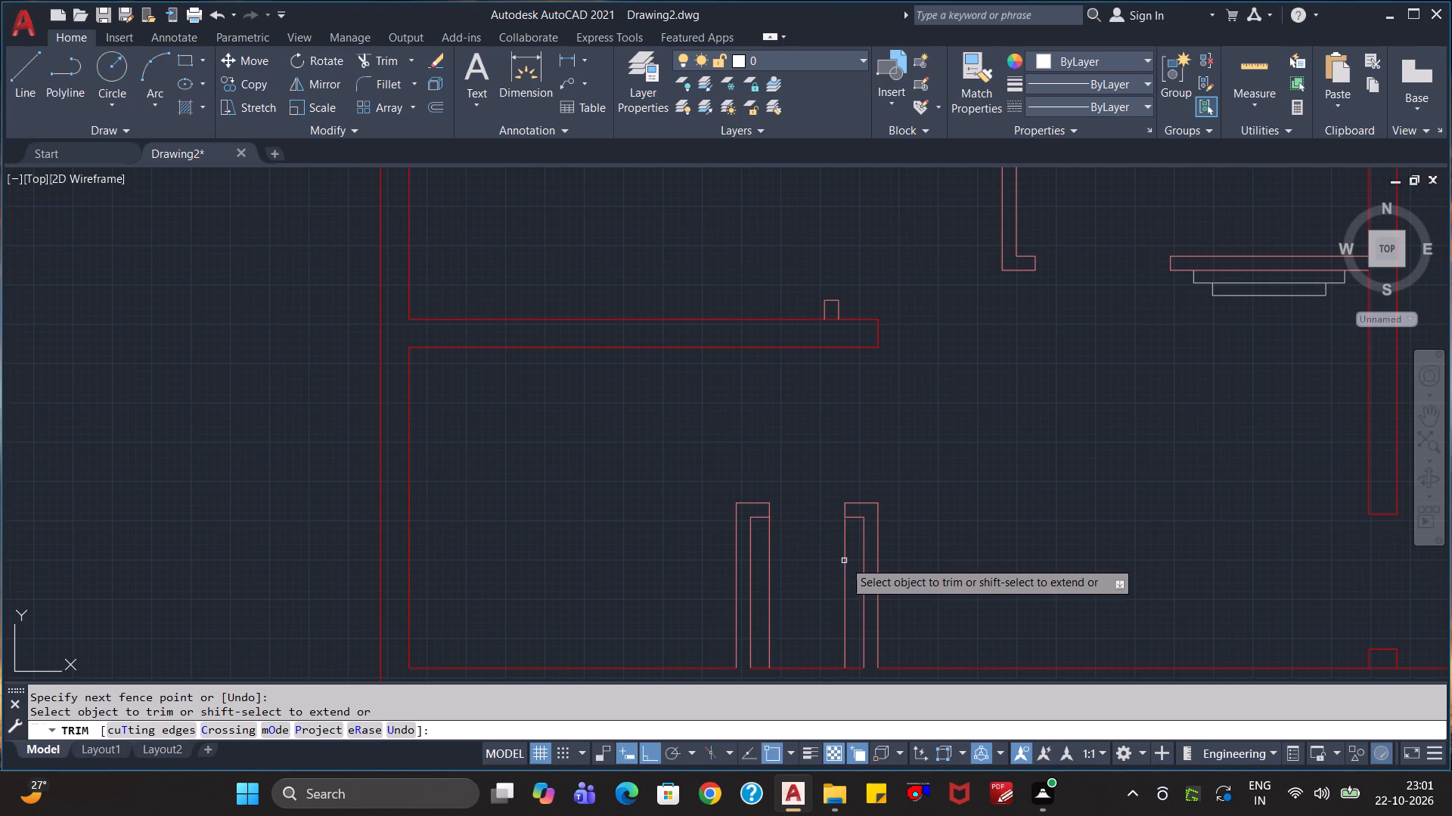
click(853, 554)
click(764, 580)
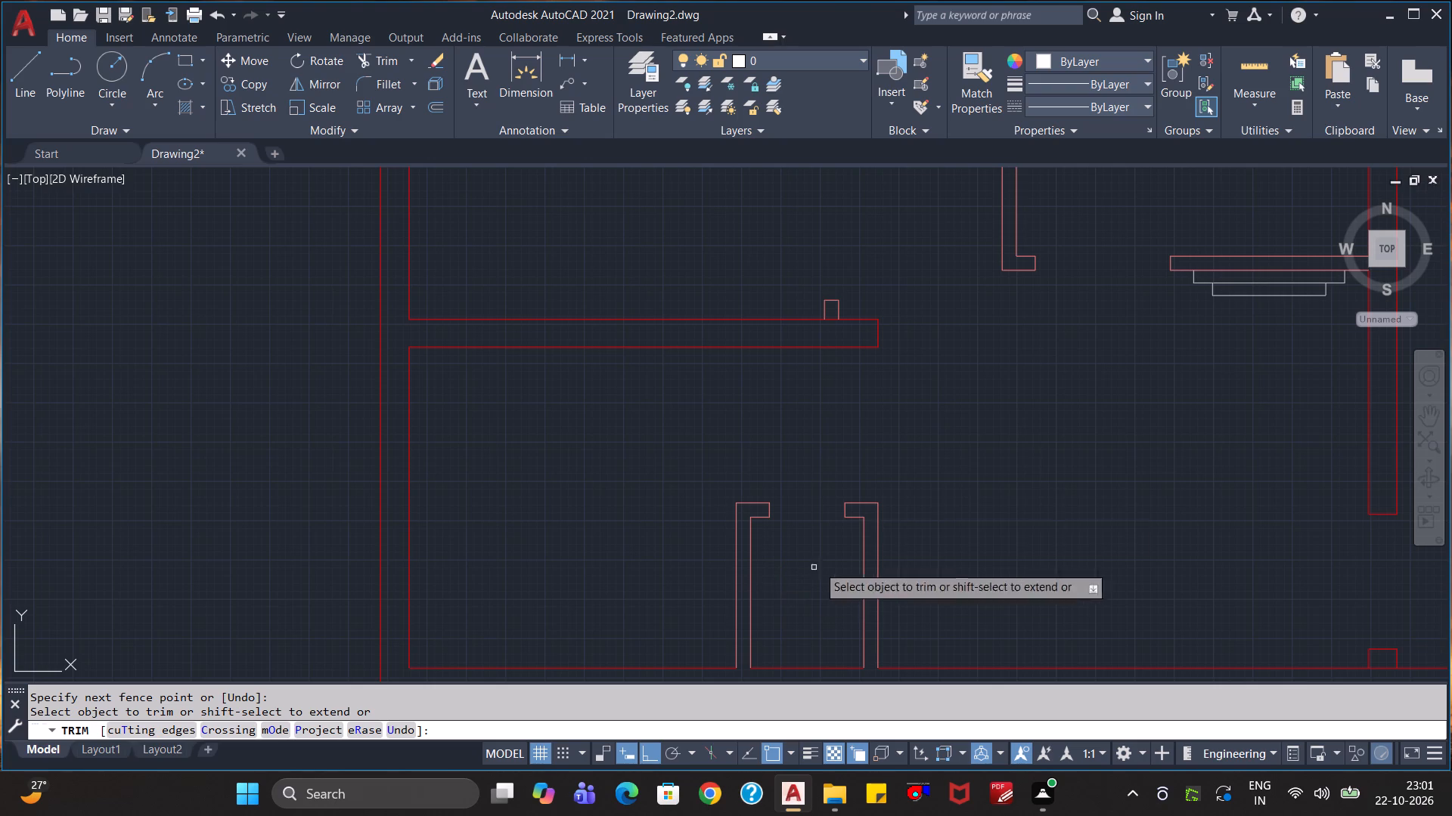
key(Escape)
key(Escape)
Trim the offset line in the upper small room to the thickness of the room's bottom wall.
scroll(960, 434, down, 1)
middle_drag(969, 415, 969, 428)
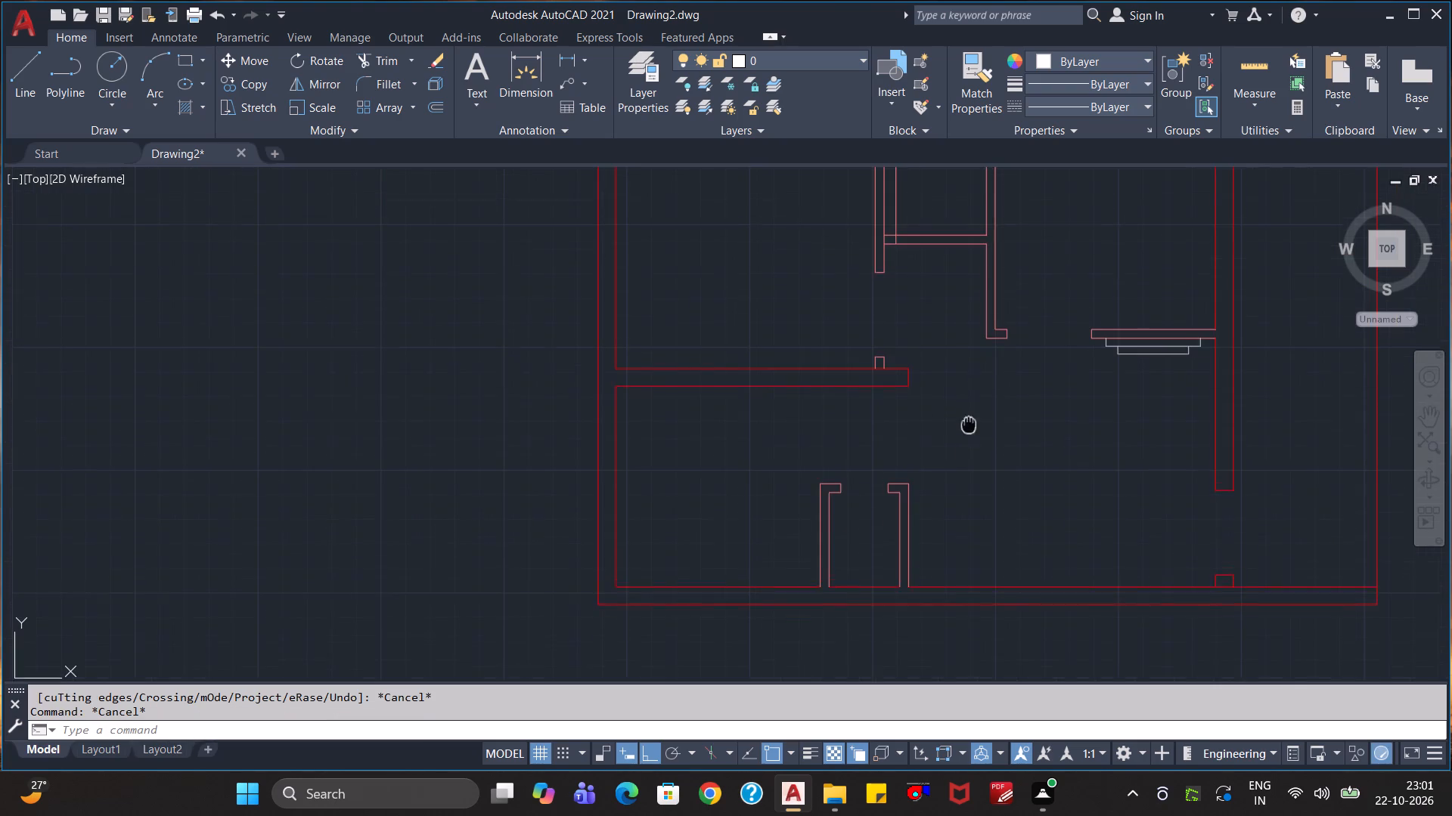
middle_drag(969, 428, 942, 578)
scroll(911, 471, up, 1)
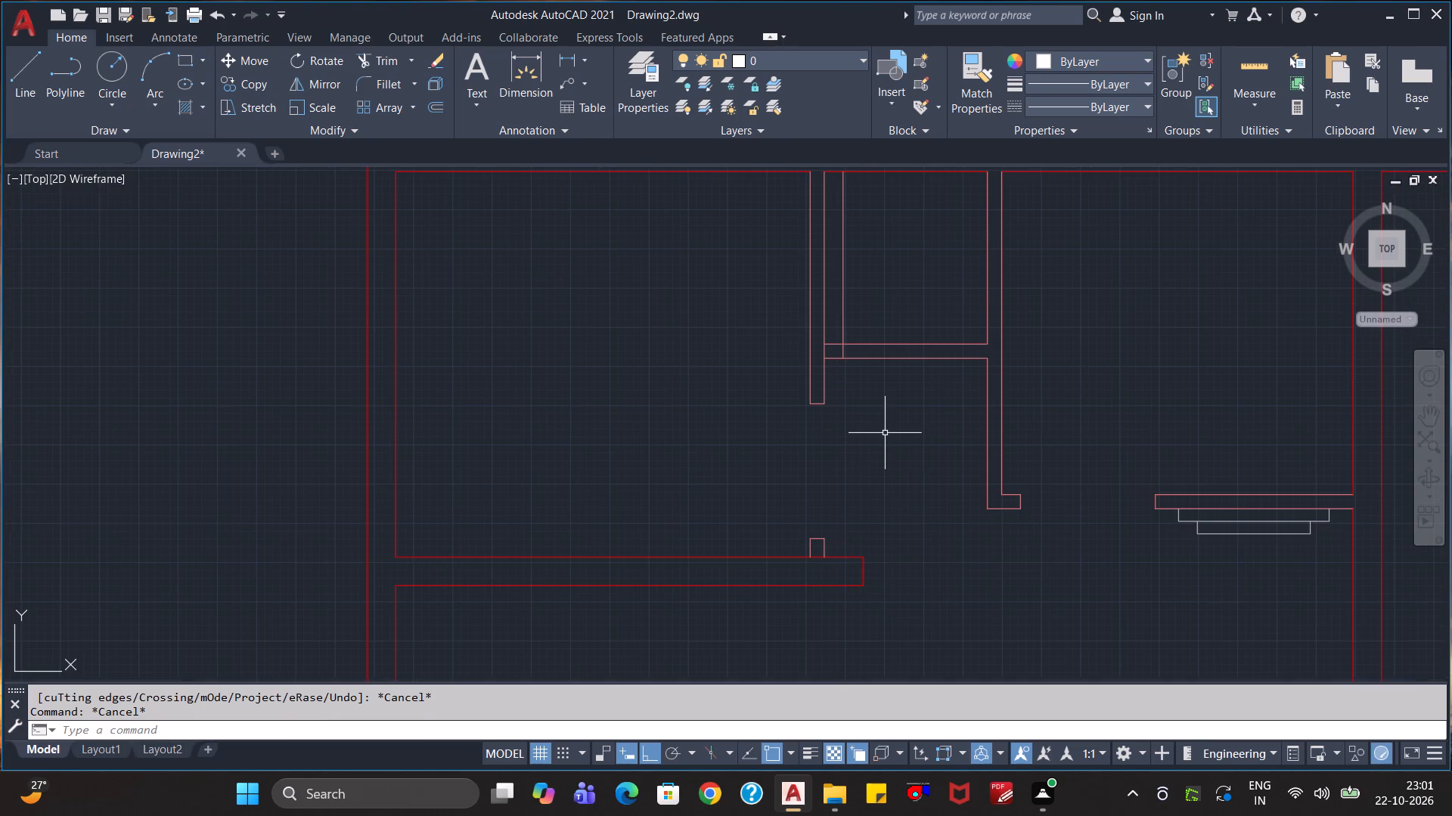
text(tr)
key(Return)
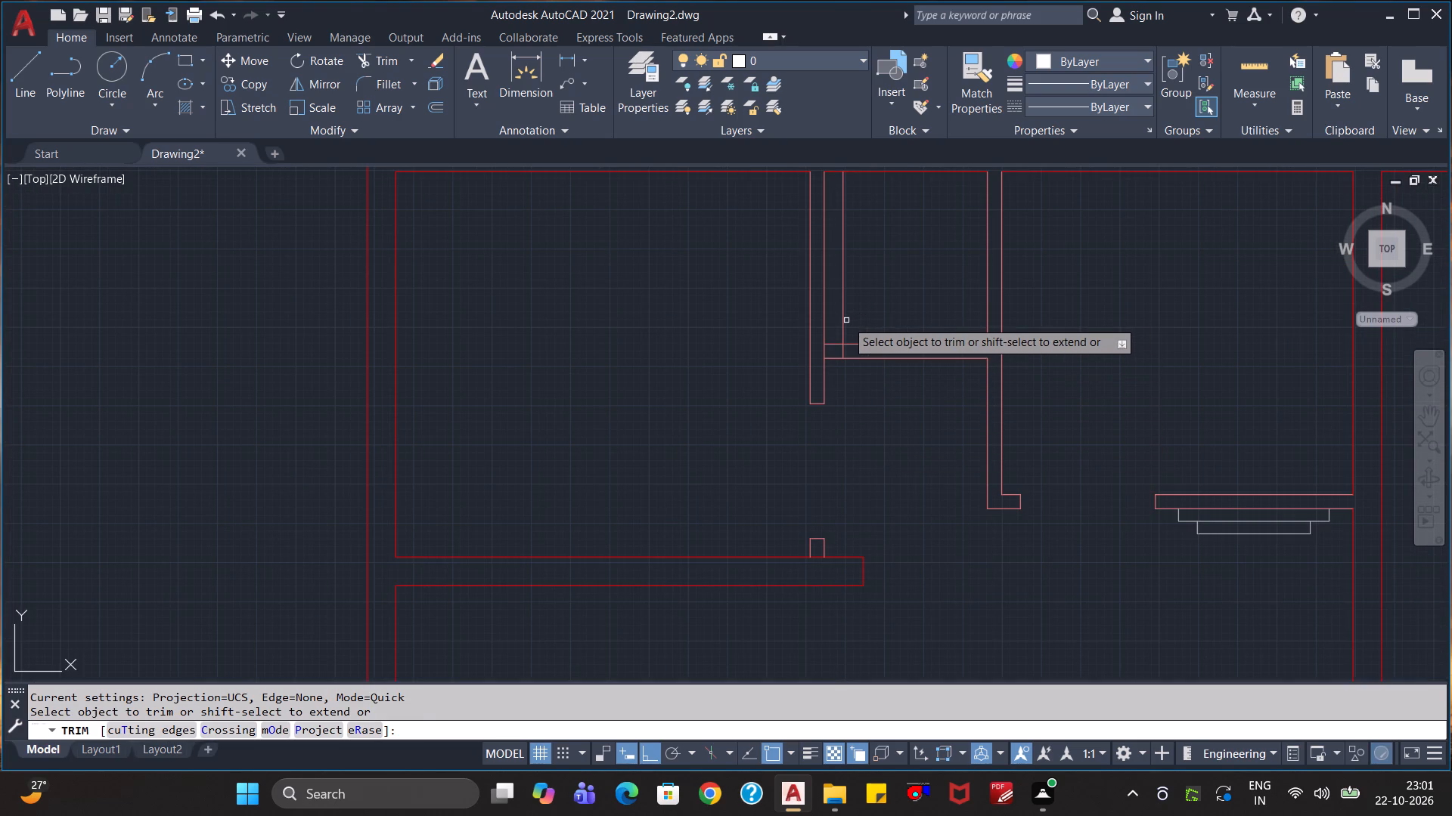
click(845, 320)
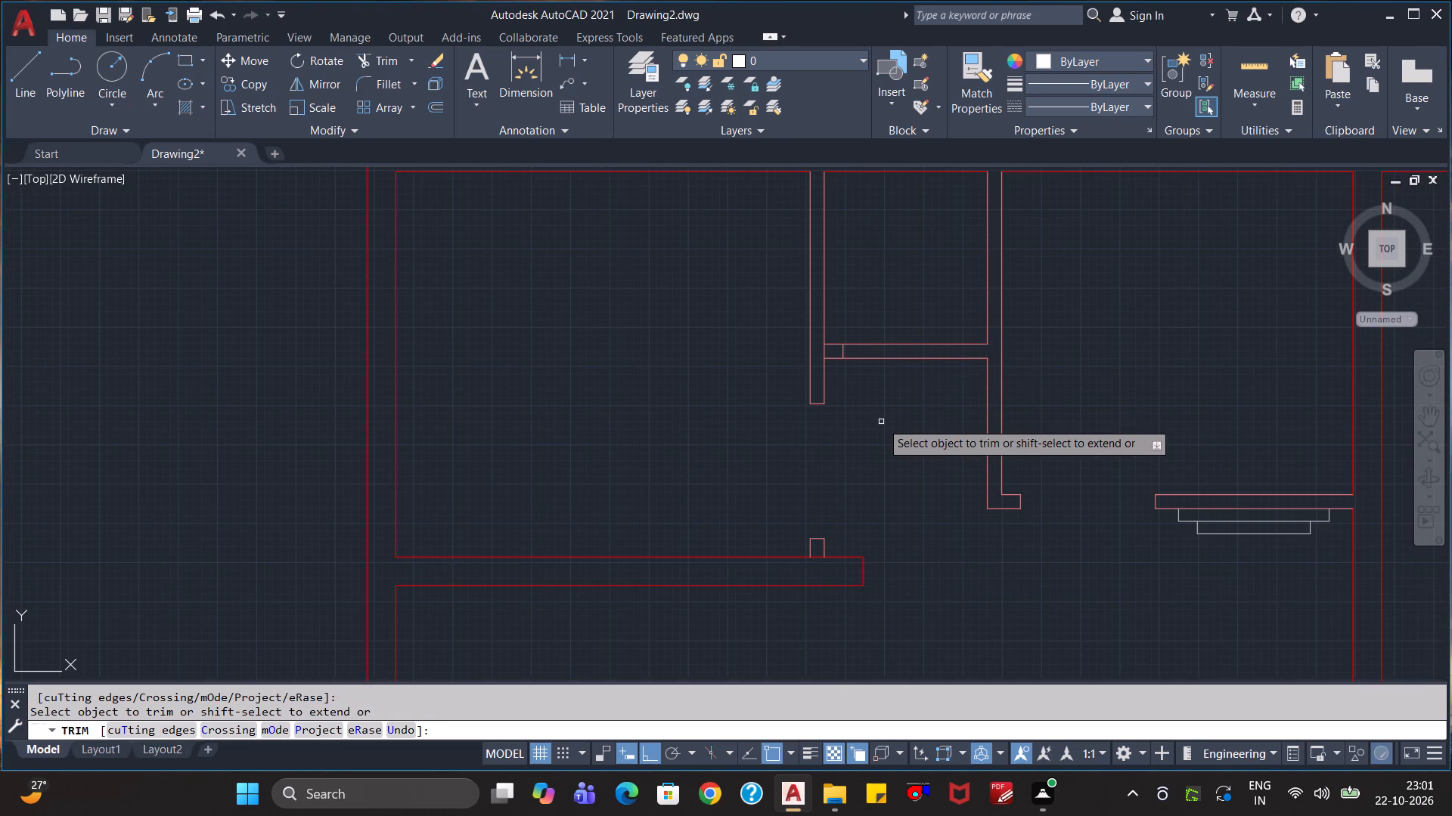
key(Escape)
key(Escape)
key(Escape)
Offset the short line across the upper small room's bottom wall 2'6" to the right.
key(o)
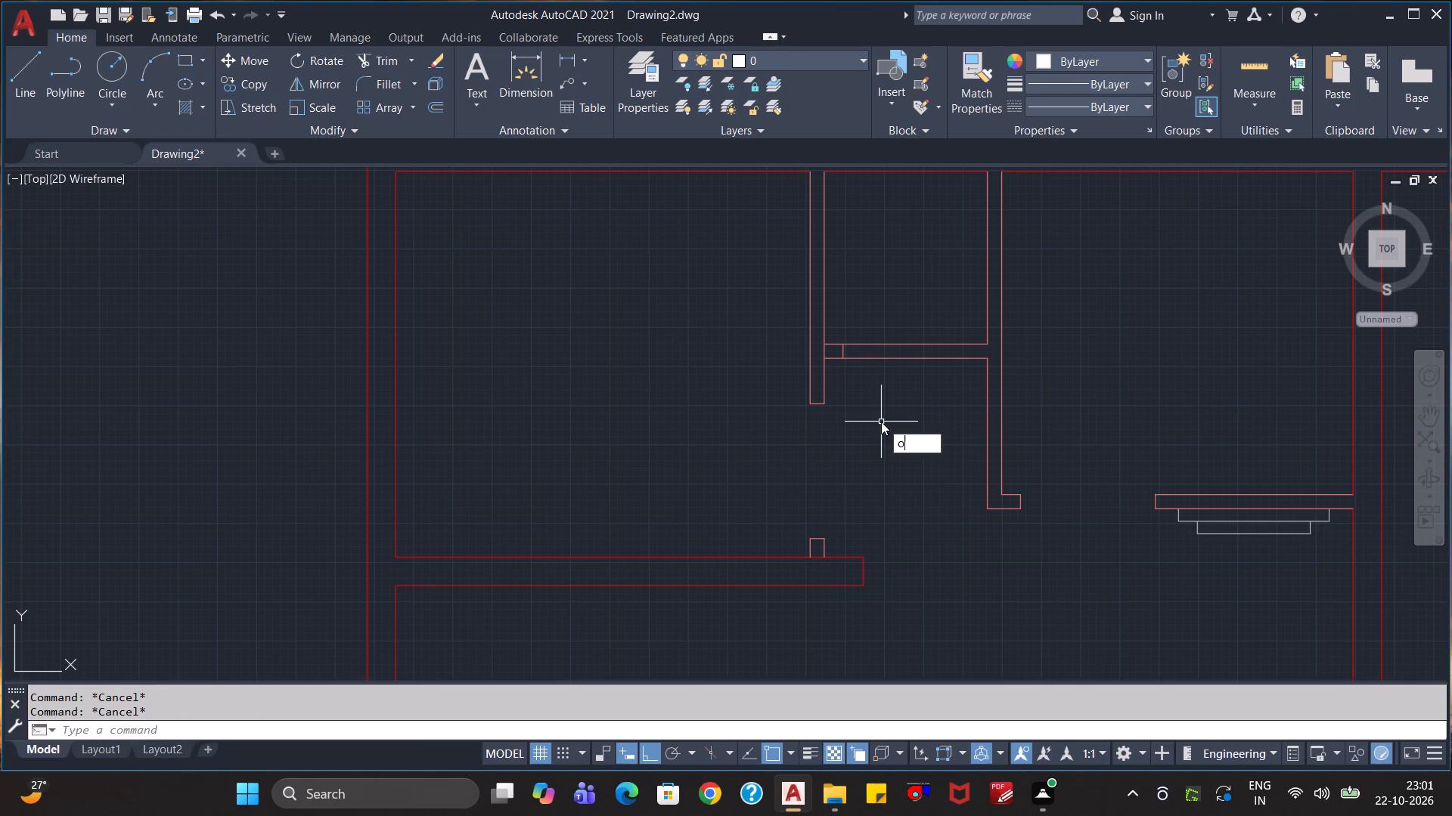
key(Return)
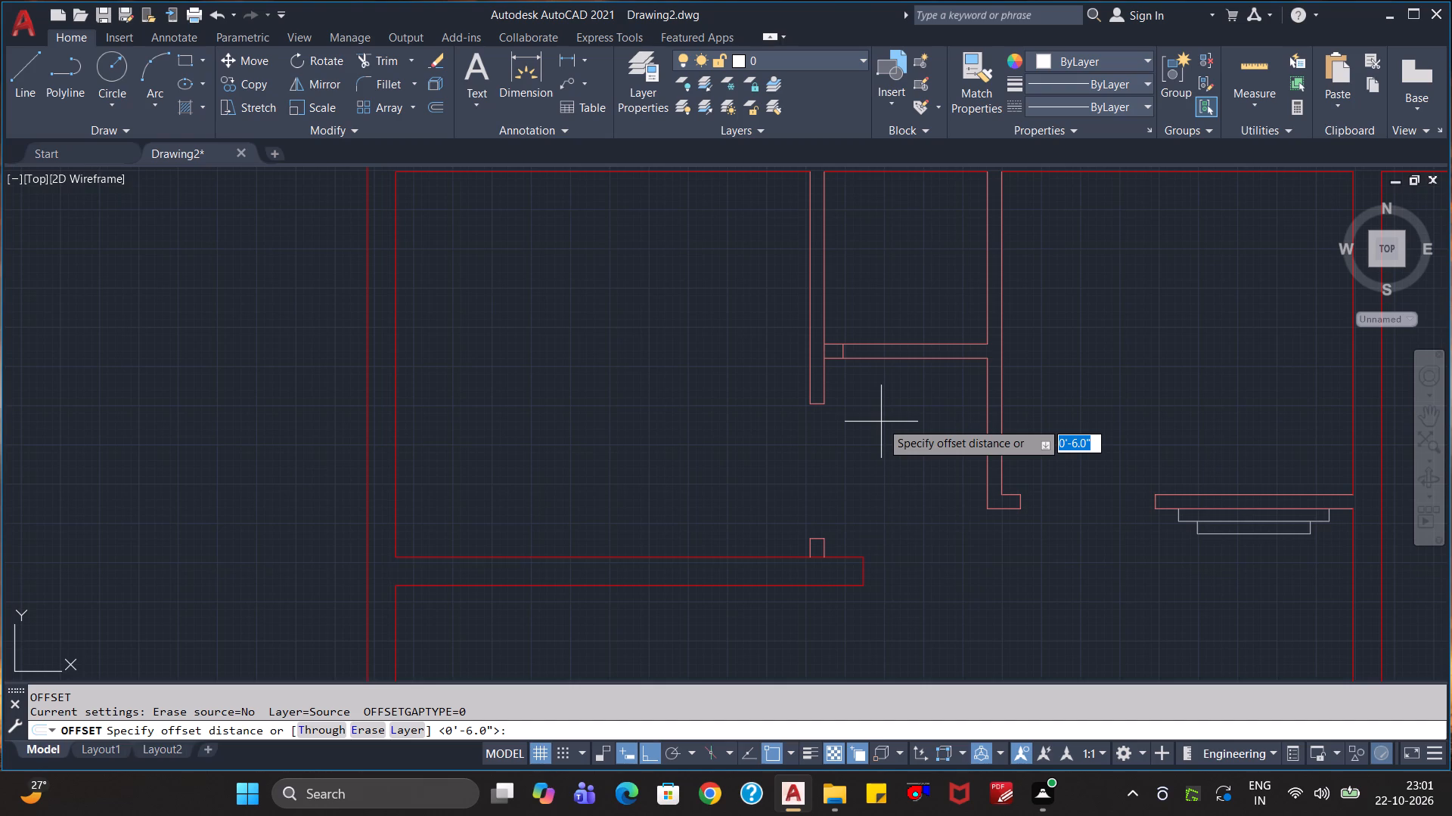
text(2')
text(6")
key(Return)
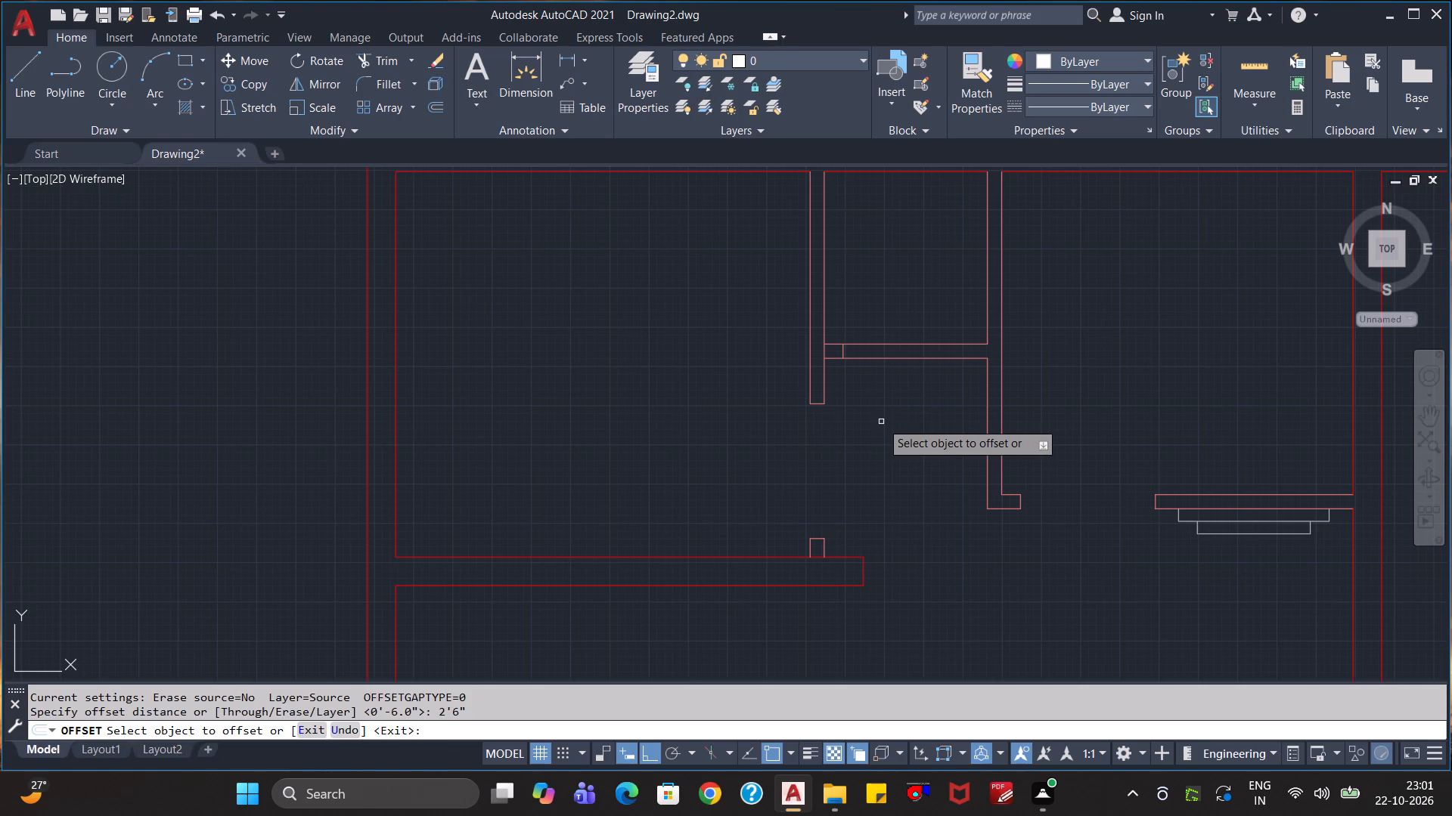
scroll(827, 356, up, 2)
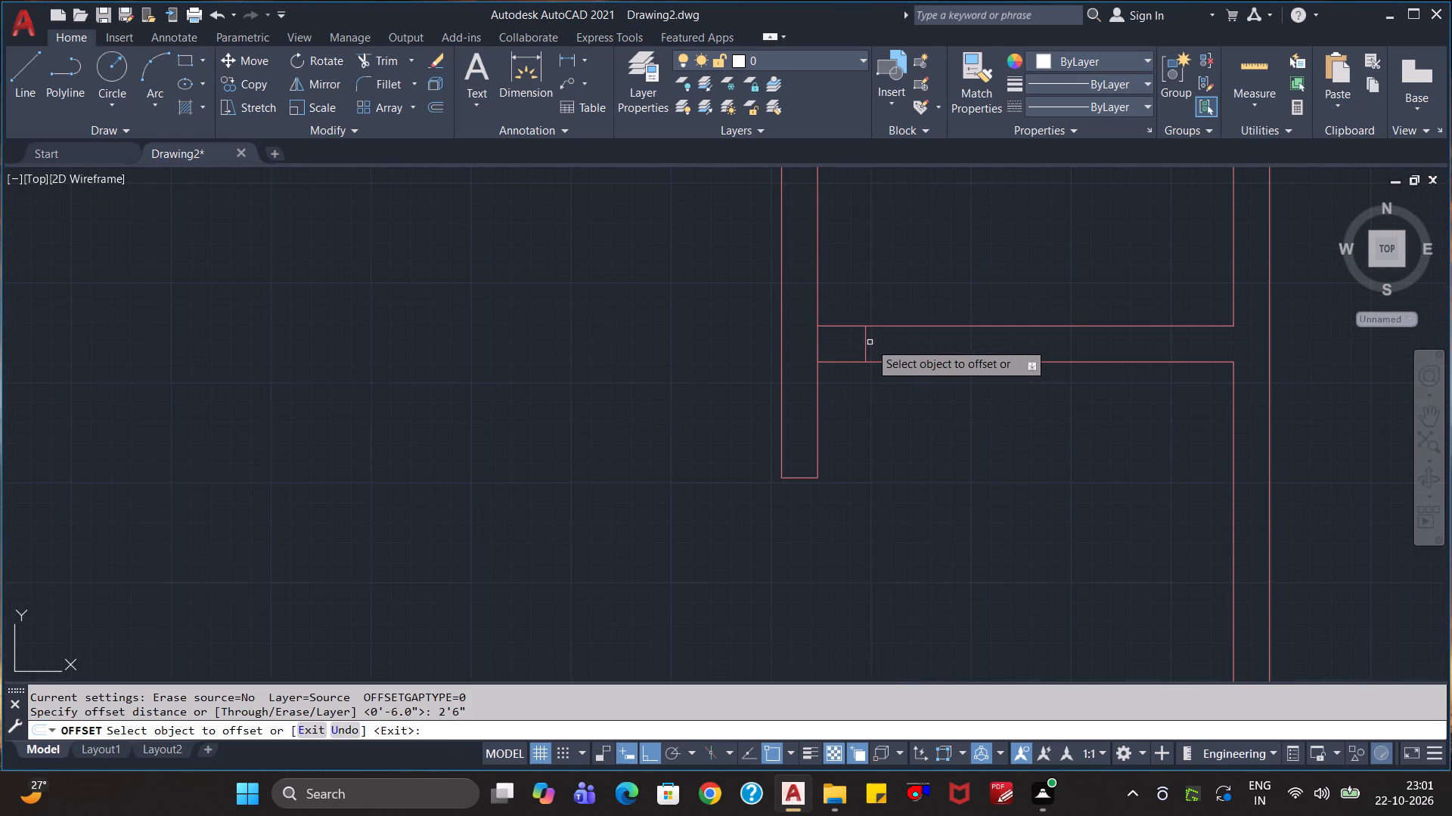
click(866, 345)
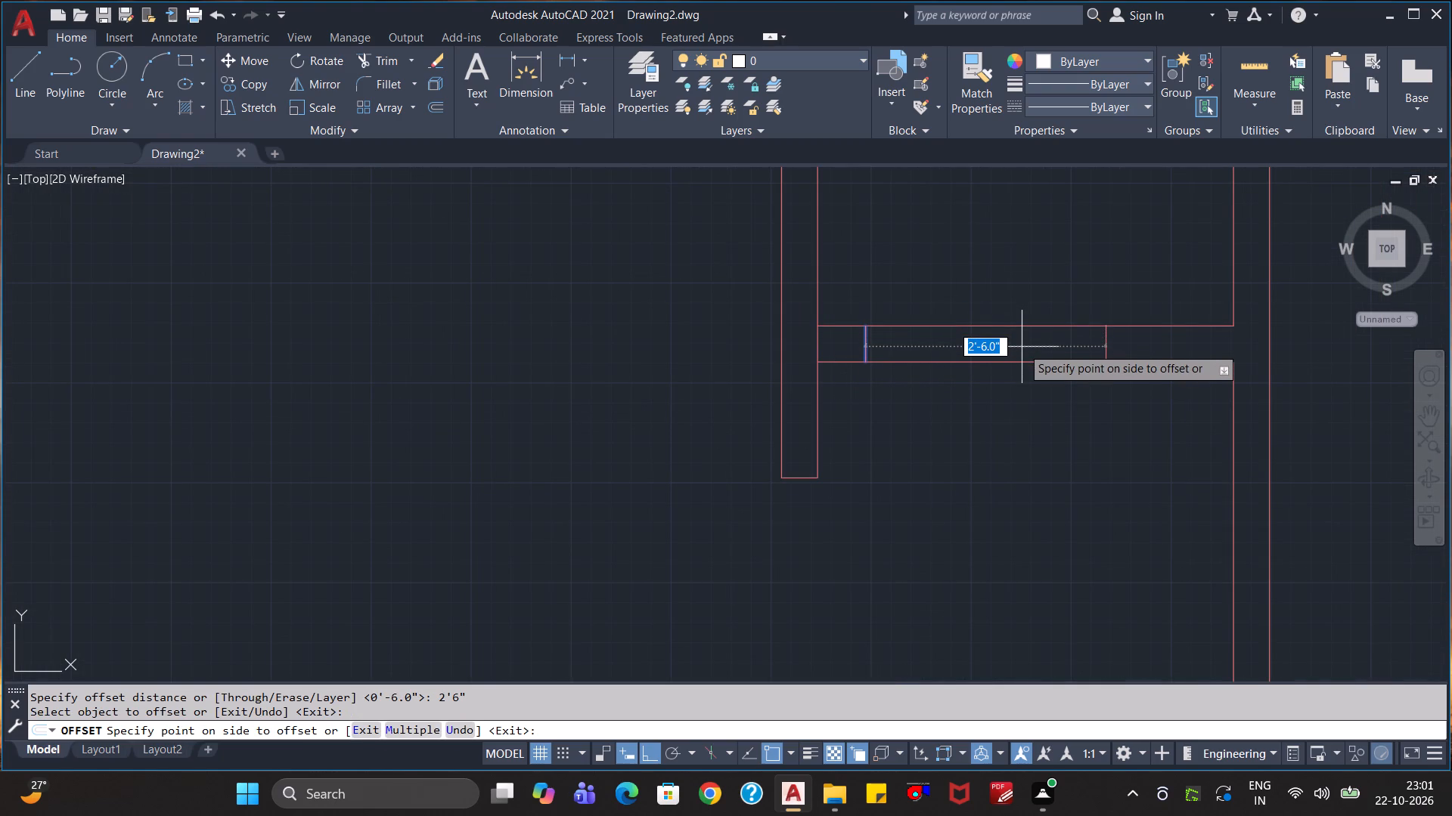
click(1022, 347)
key(Escape)
key(Escape)
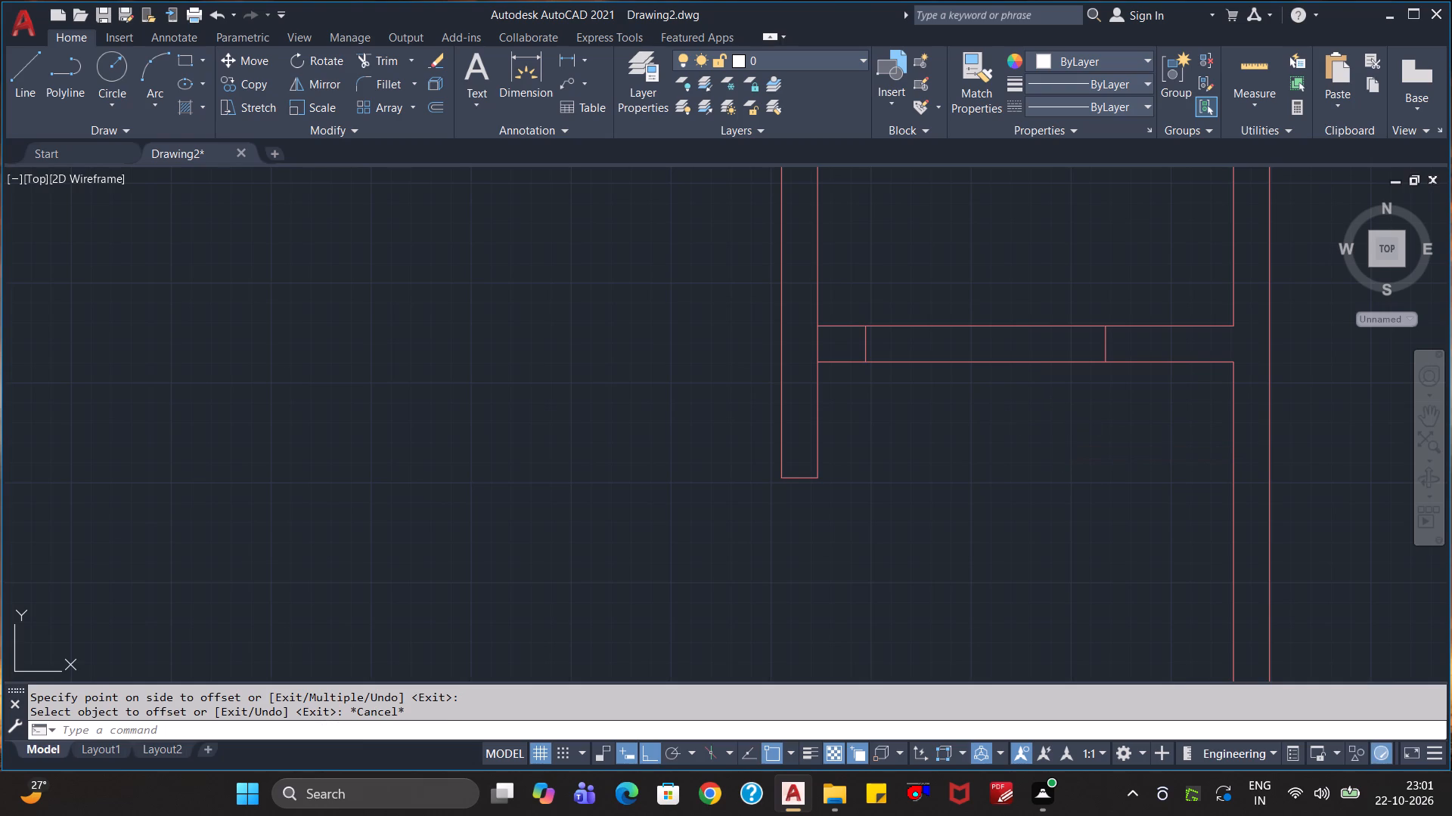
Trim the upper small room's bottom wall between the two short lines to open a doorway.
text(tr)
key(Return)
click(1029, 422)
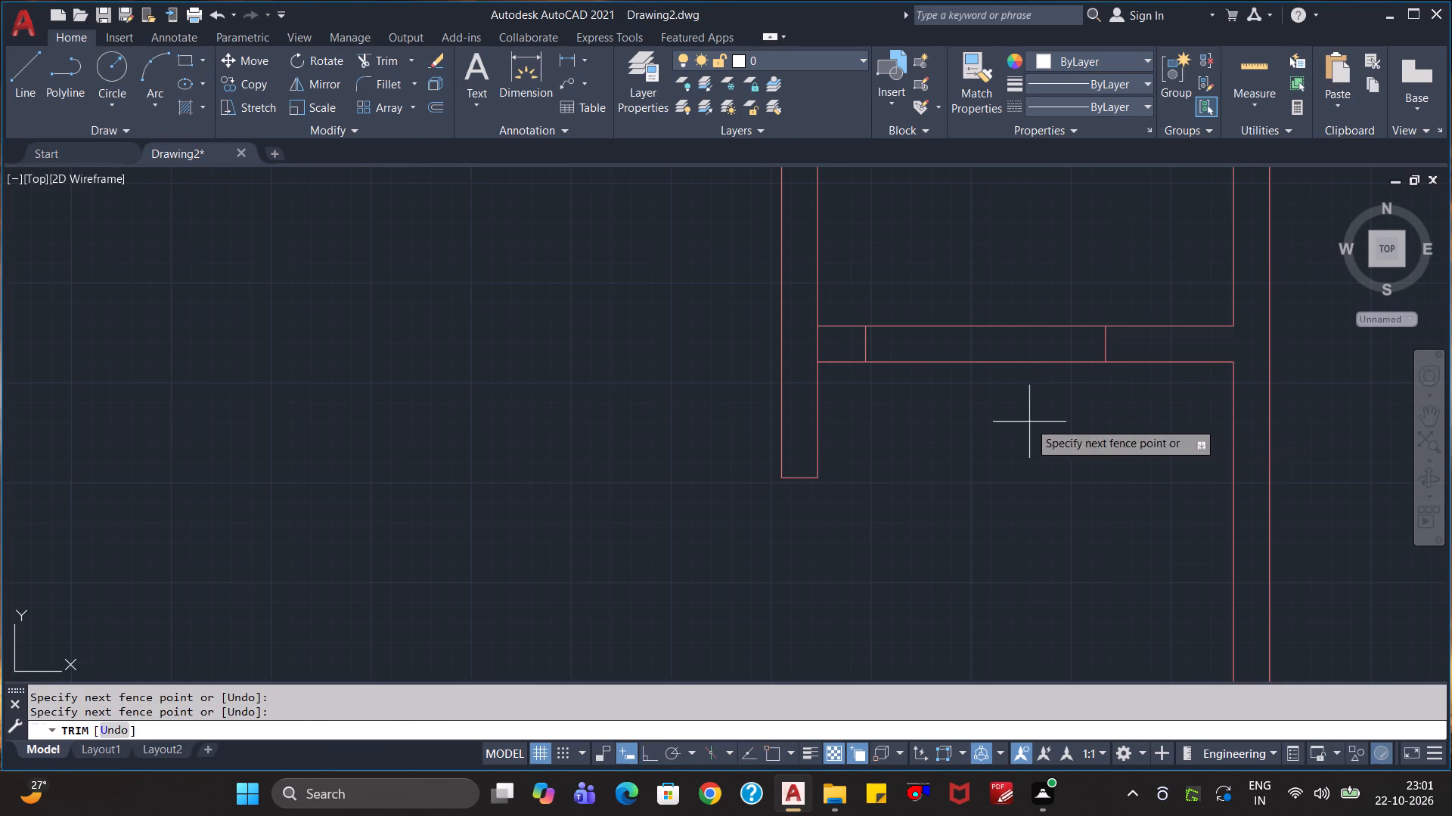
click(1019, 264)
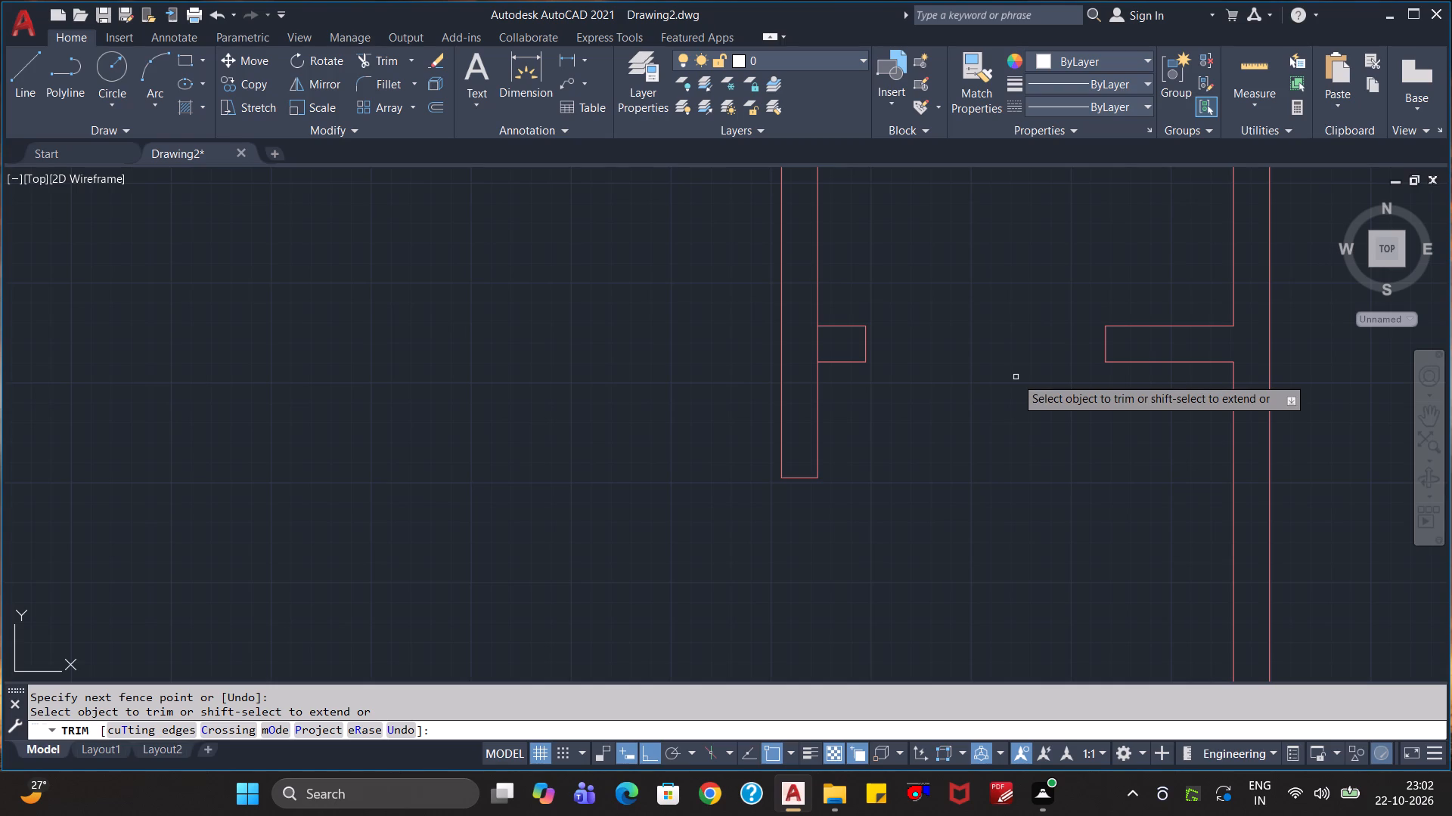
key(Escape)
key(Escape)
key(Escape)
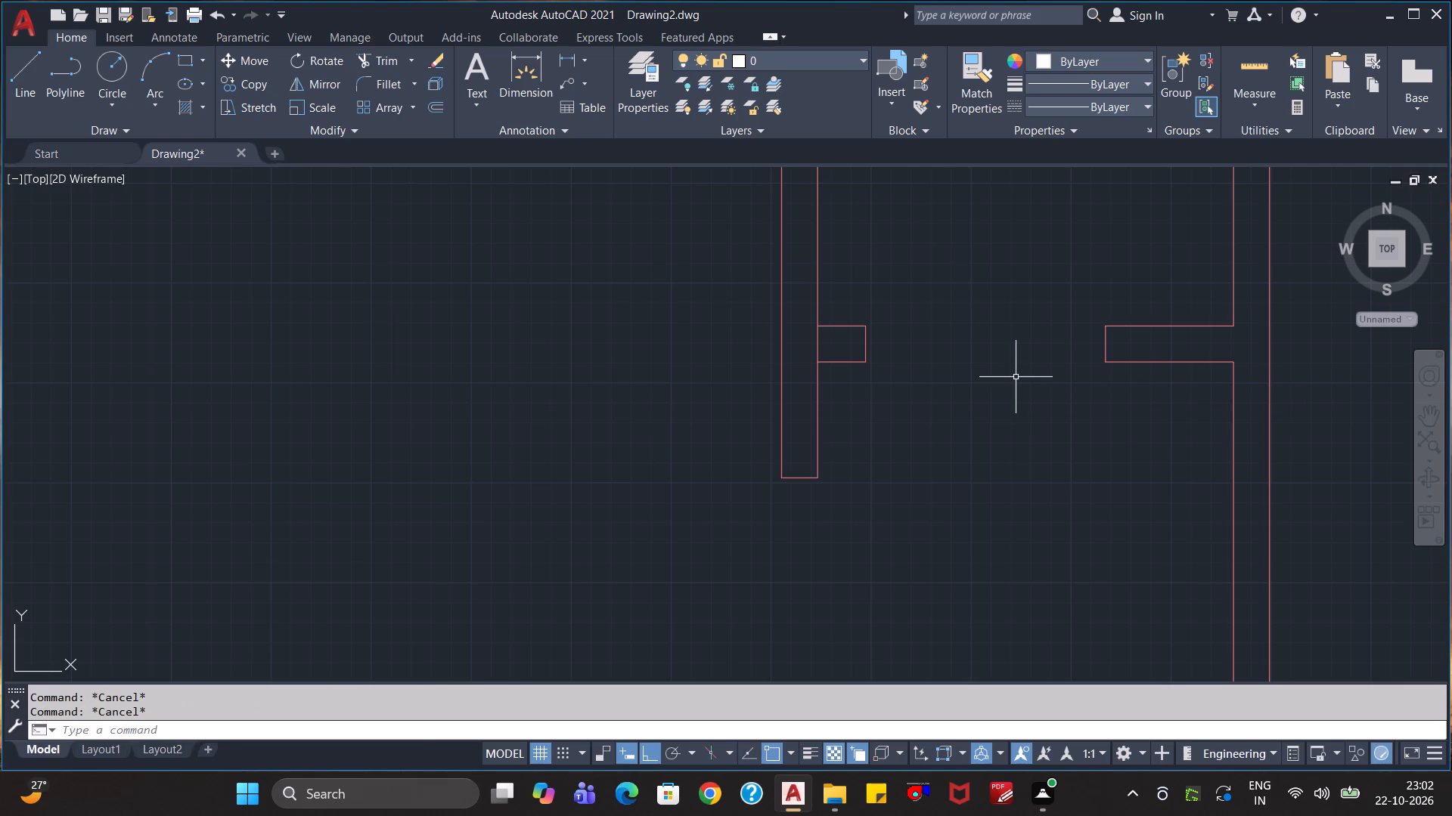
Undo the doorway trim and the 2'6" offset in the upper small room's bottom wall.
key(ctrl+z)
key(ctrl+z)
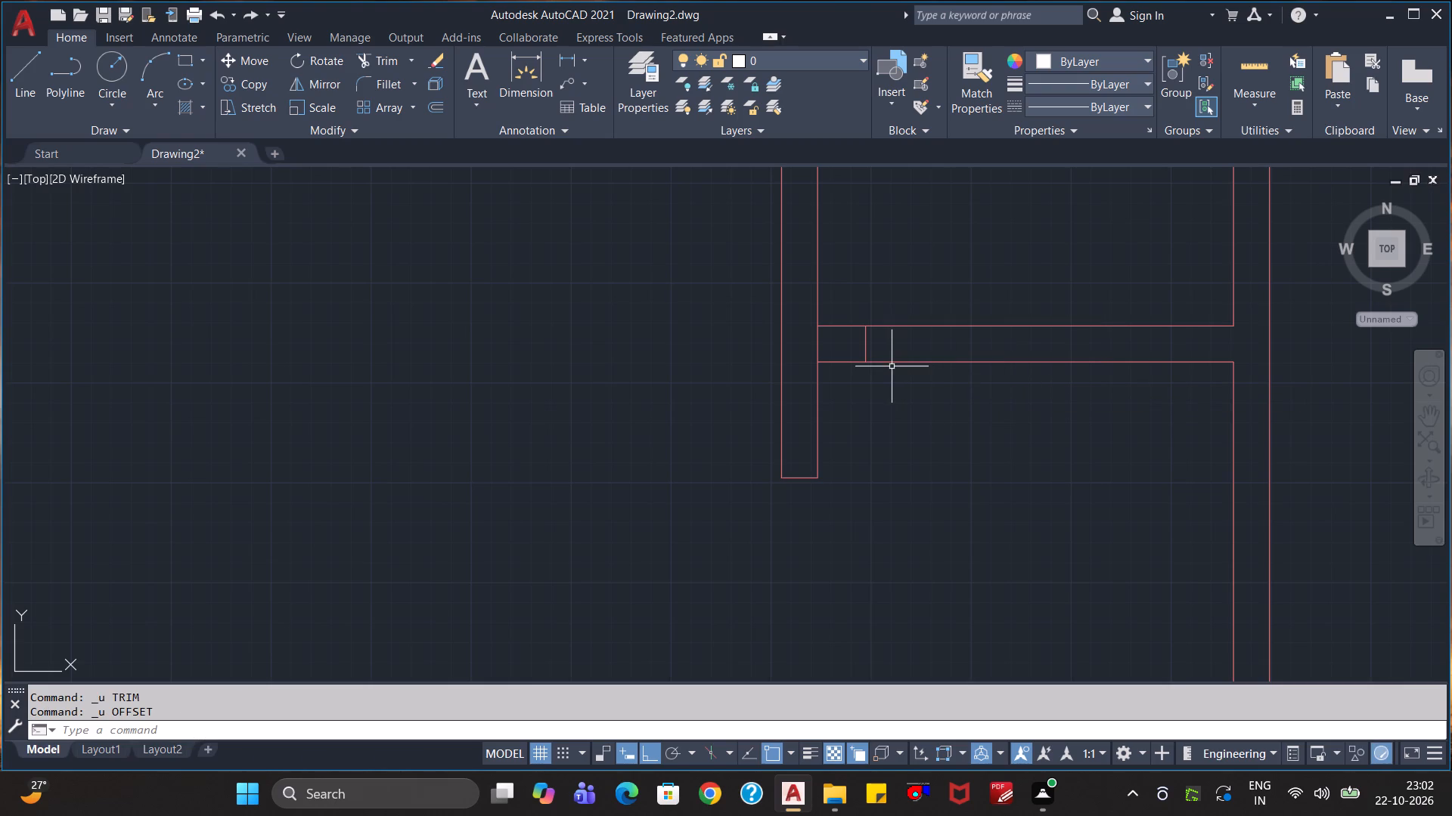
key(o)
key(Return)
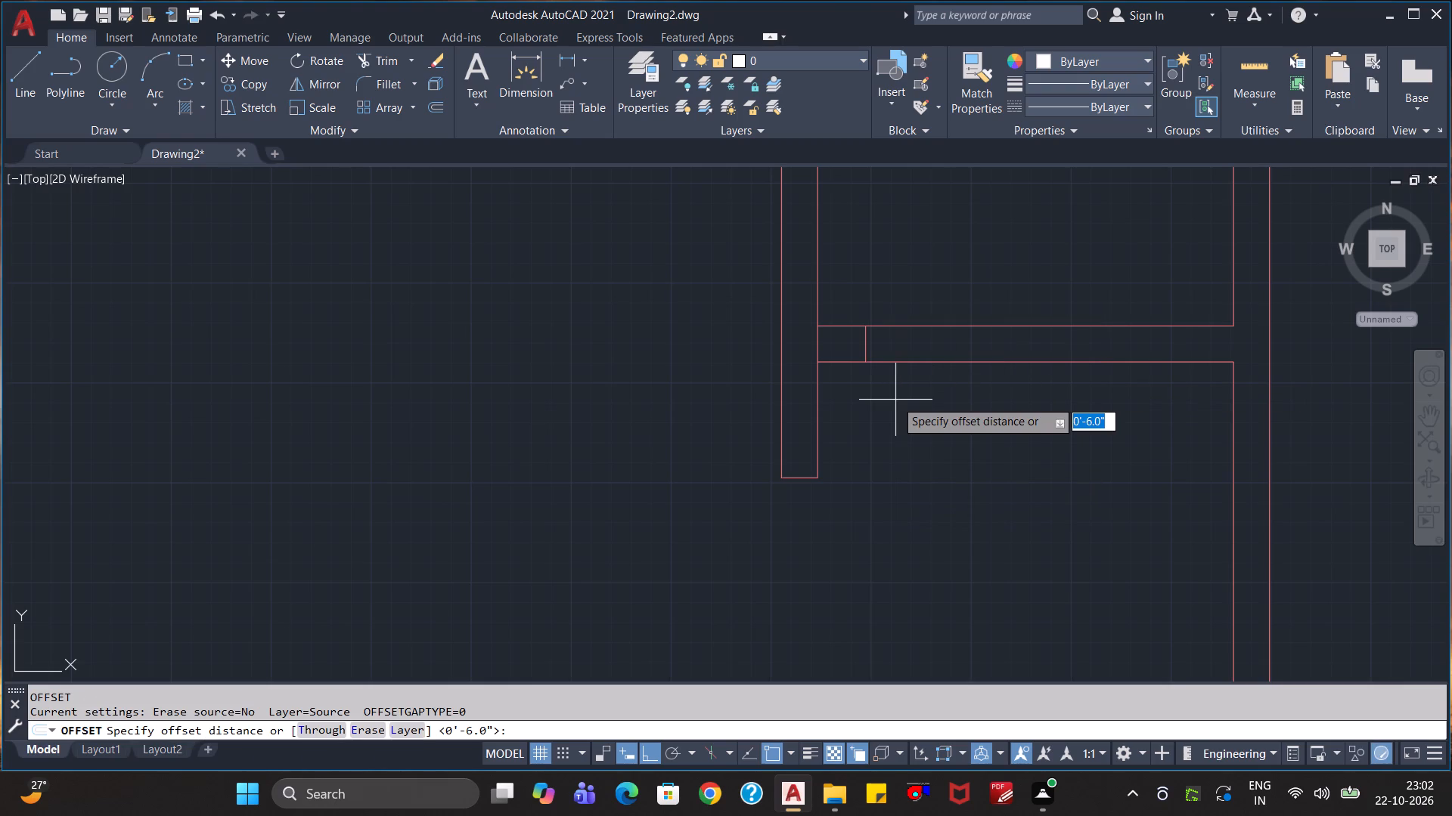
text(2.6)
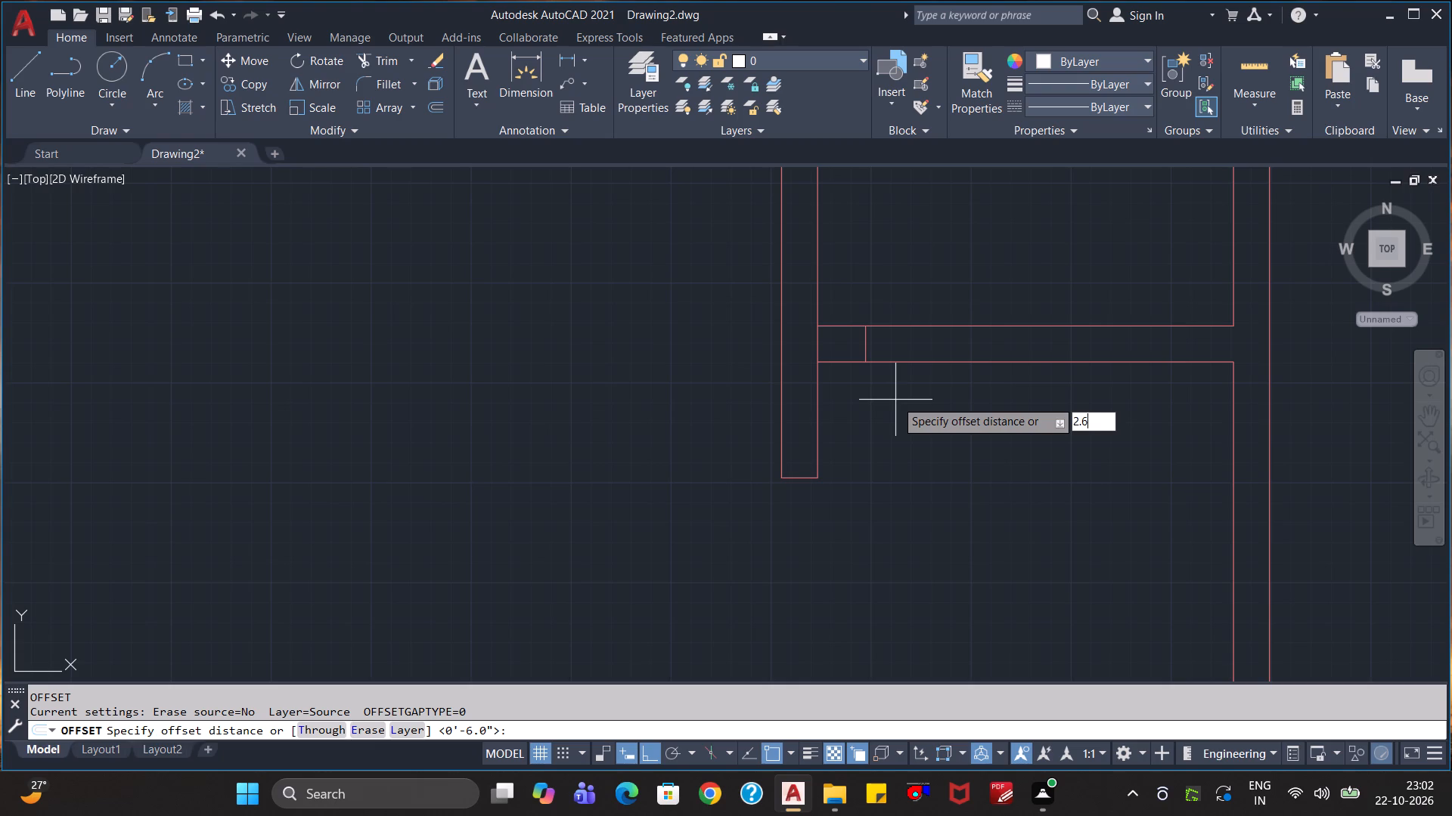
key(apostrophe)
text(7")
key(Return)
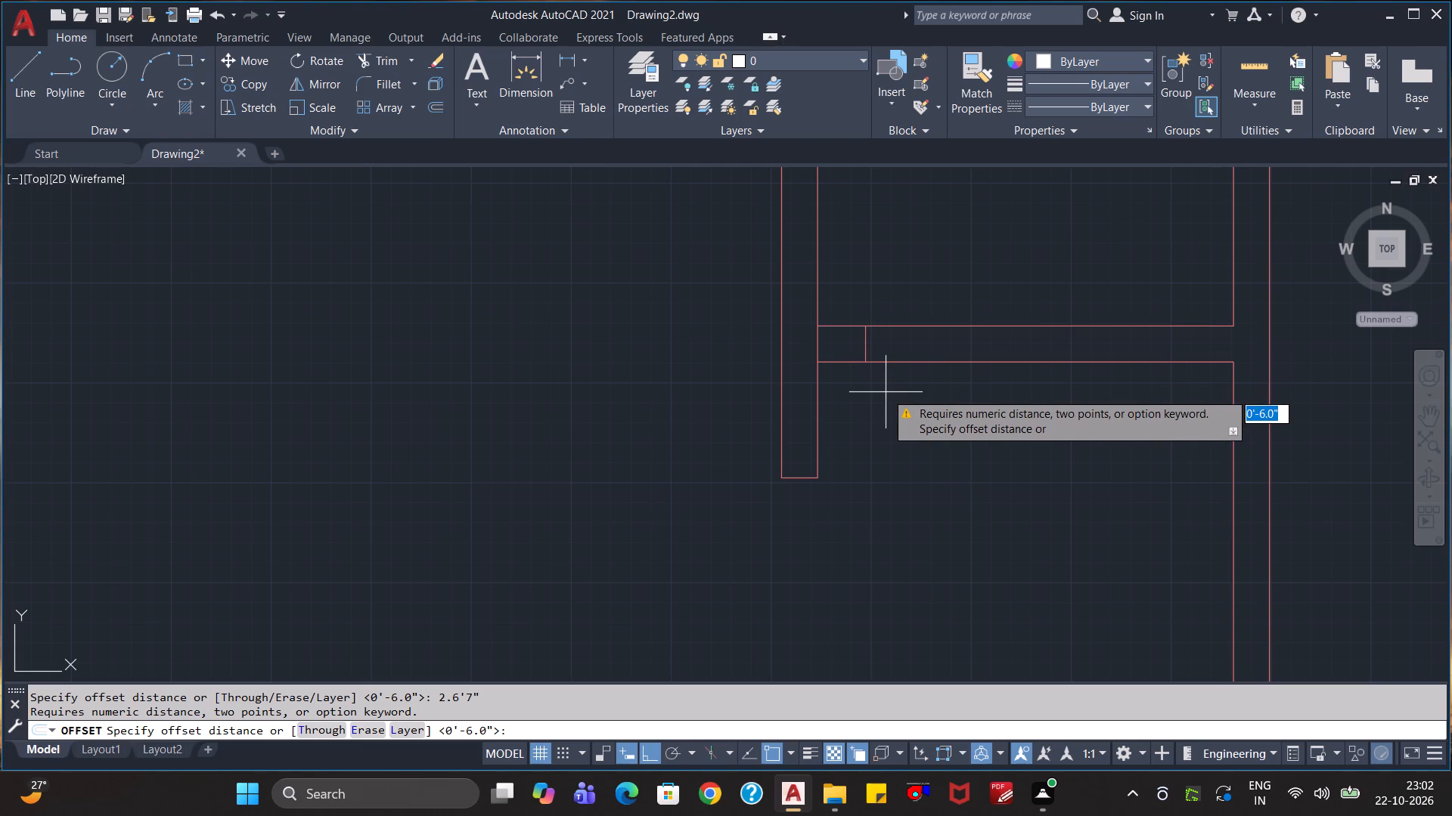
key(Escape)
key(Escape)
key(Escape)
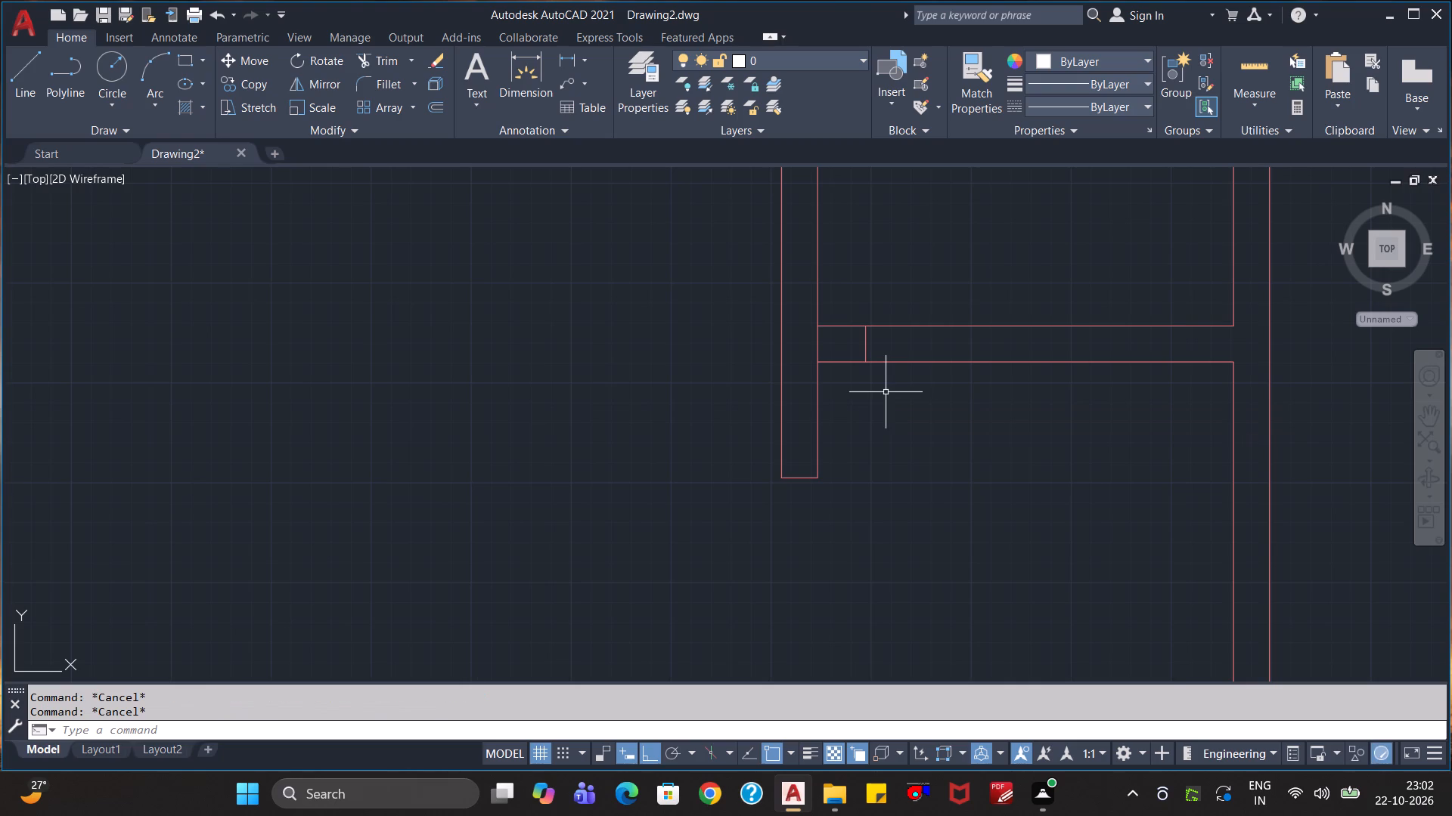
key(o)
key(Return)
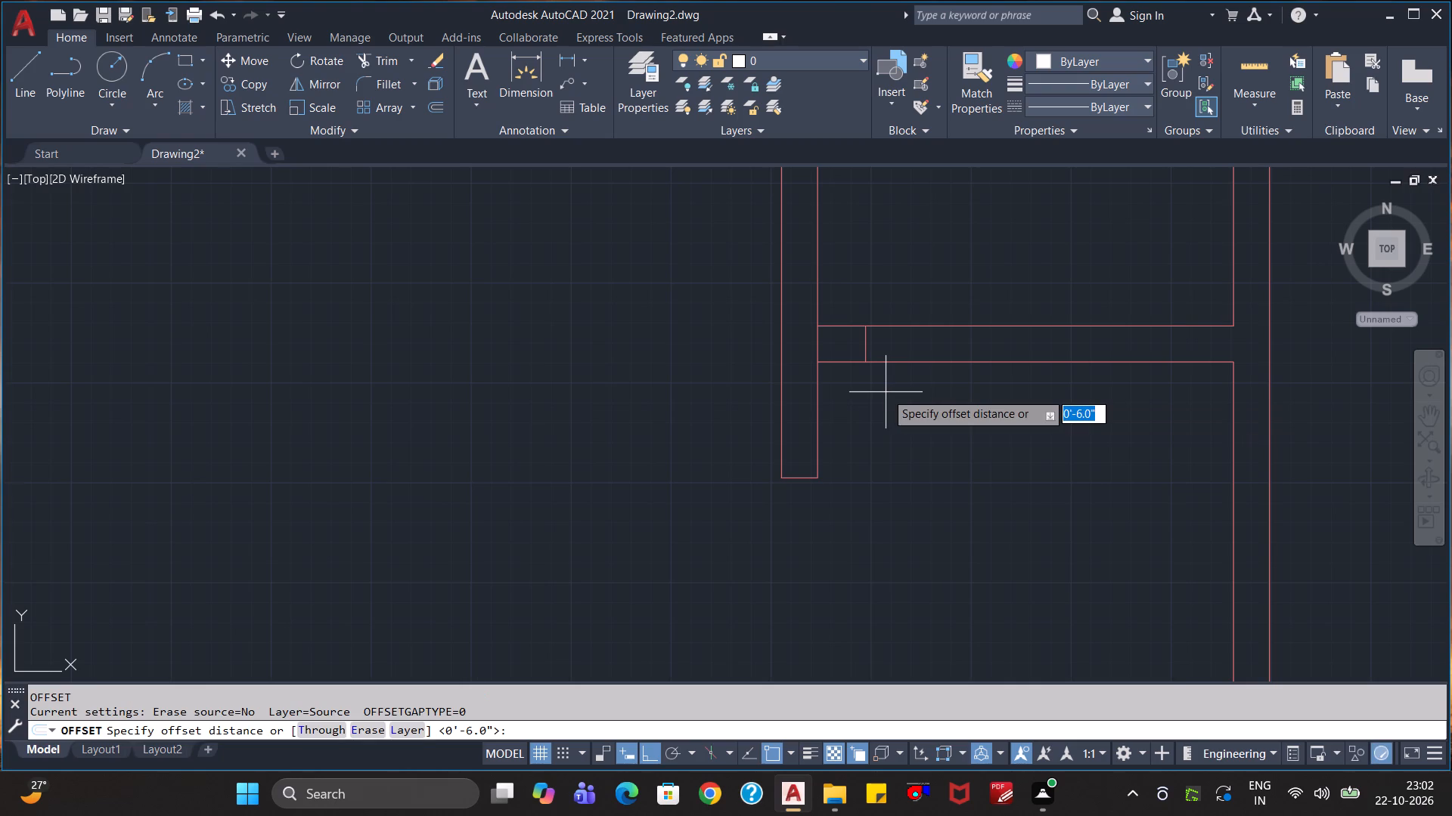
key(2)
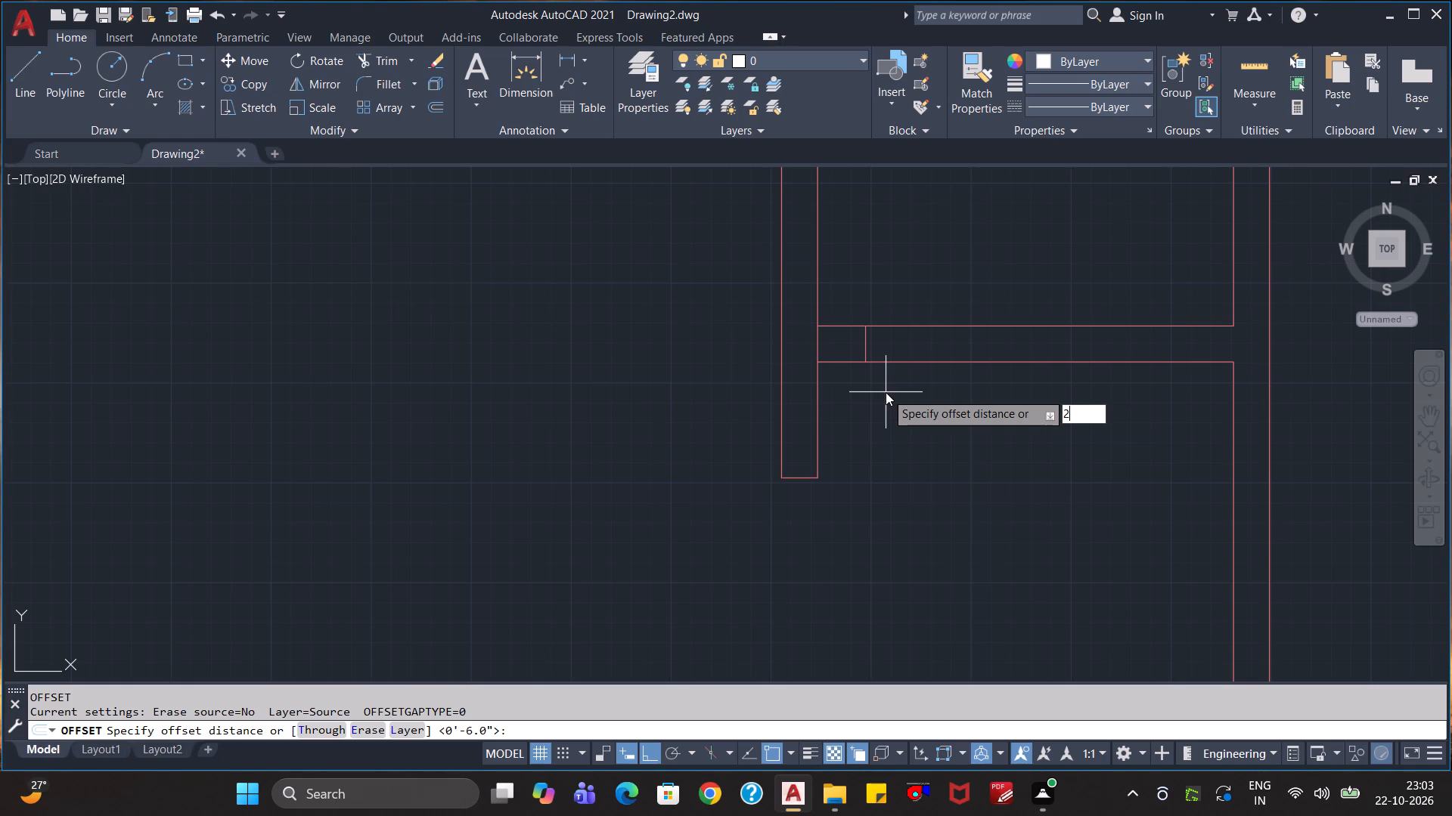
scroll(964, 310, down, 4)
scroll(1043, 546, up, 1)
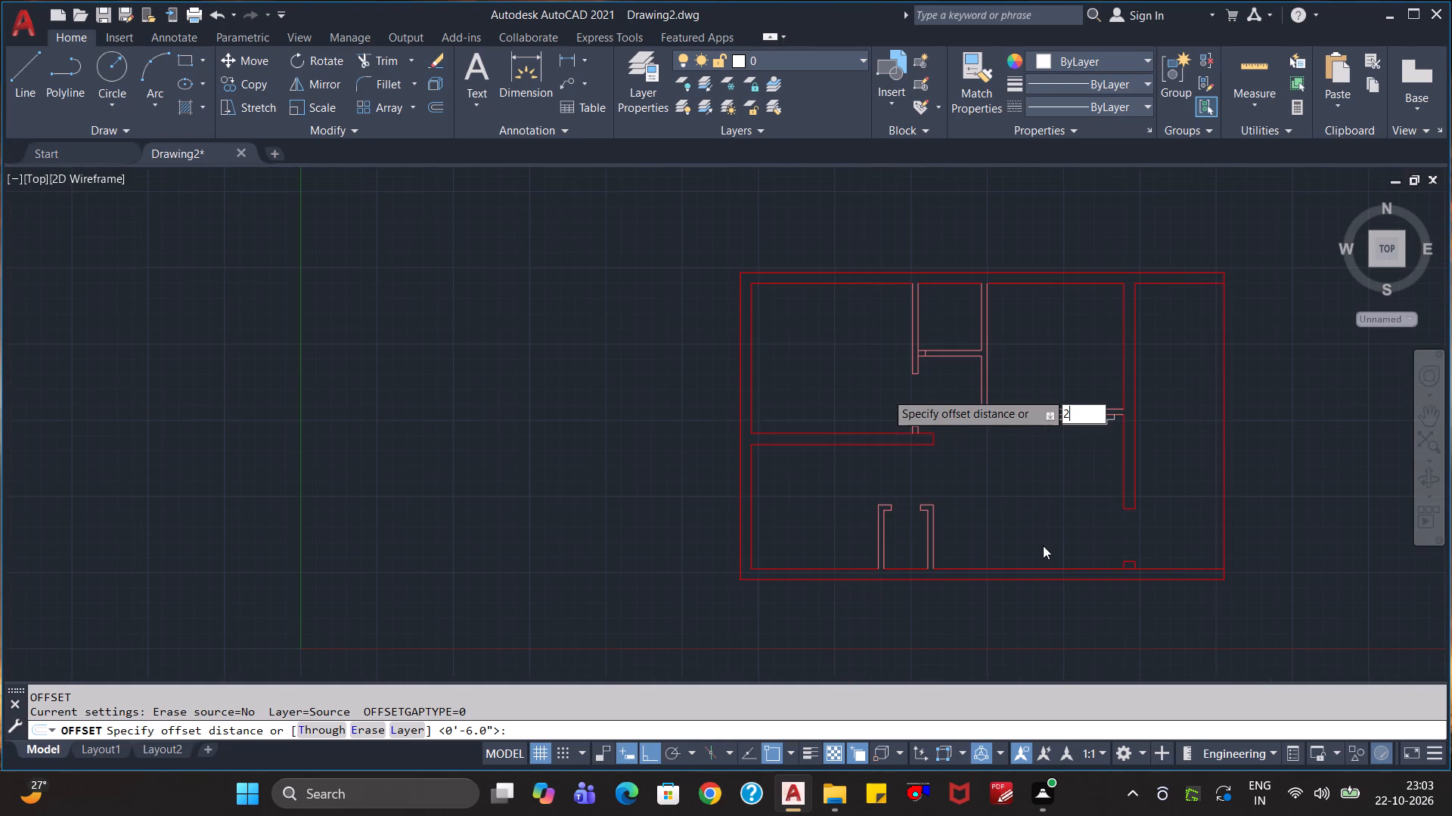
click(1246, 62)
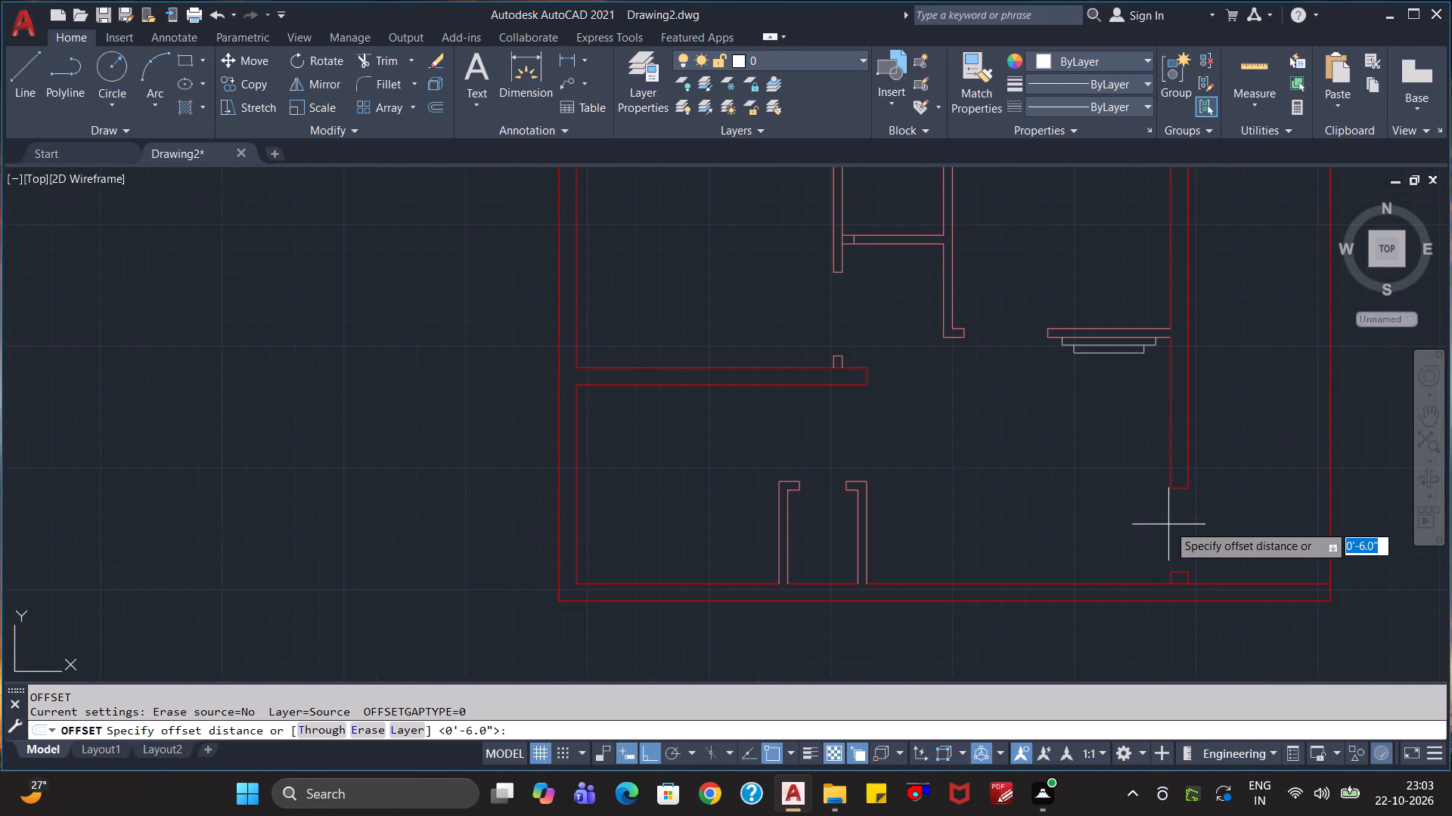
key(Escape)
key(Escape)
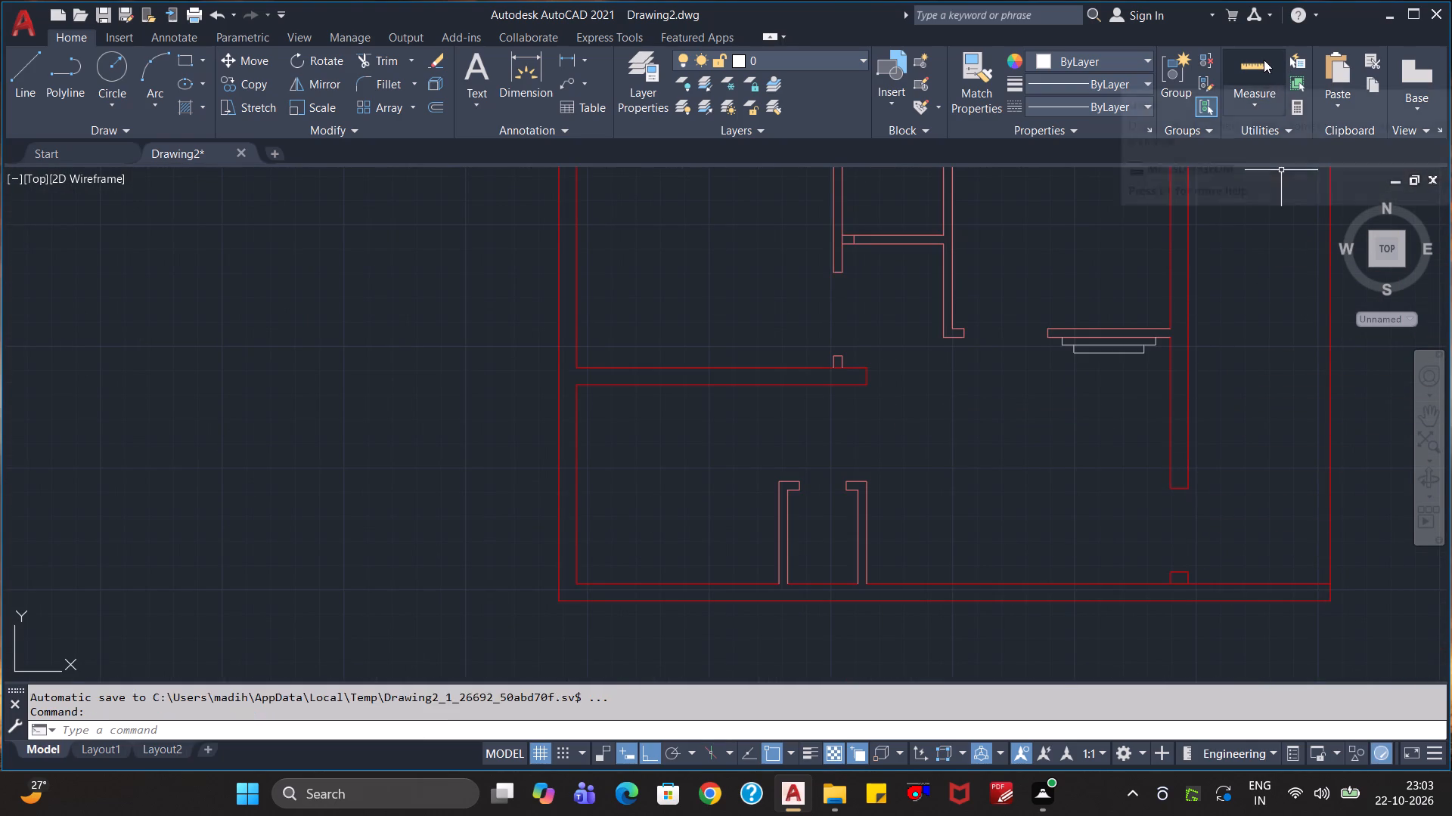
Check distances around the small lower room and the adjoining open area with Quick Measure.
click(1263, 59)
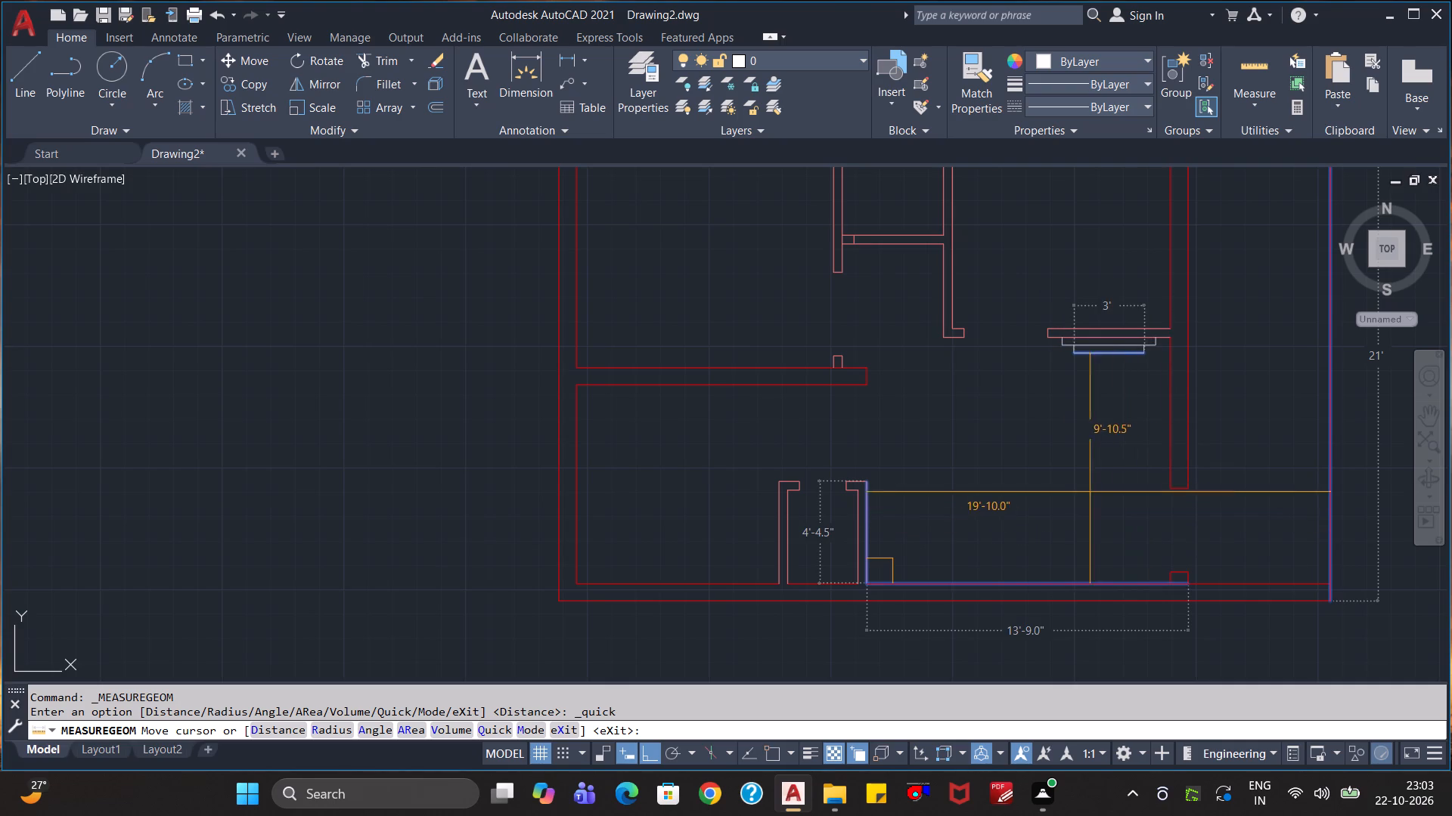
key(Escape)
key(Escape)
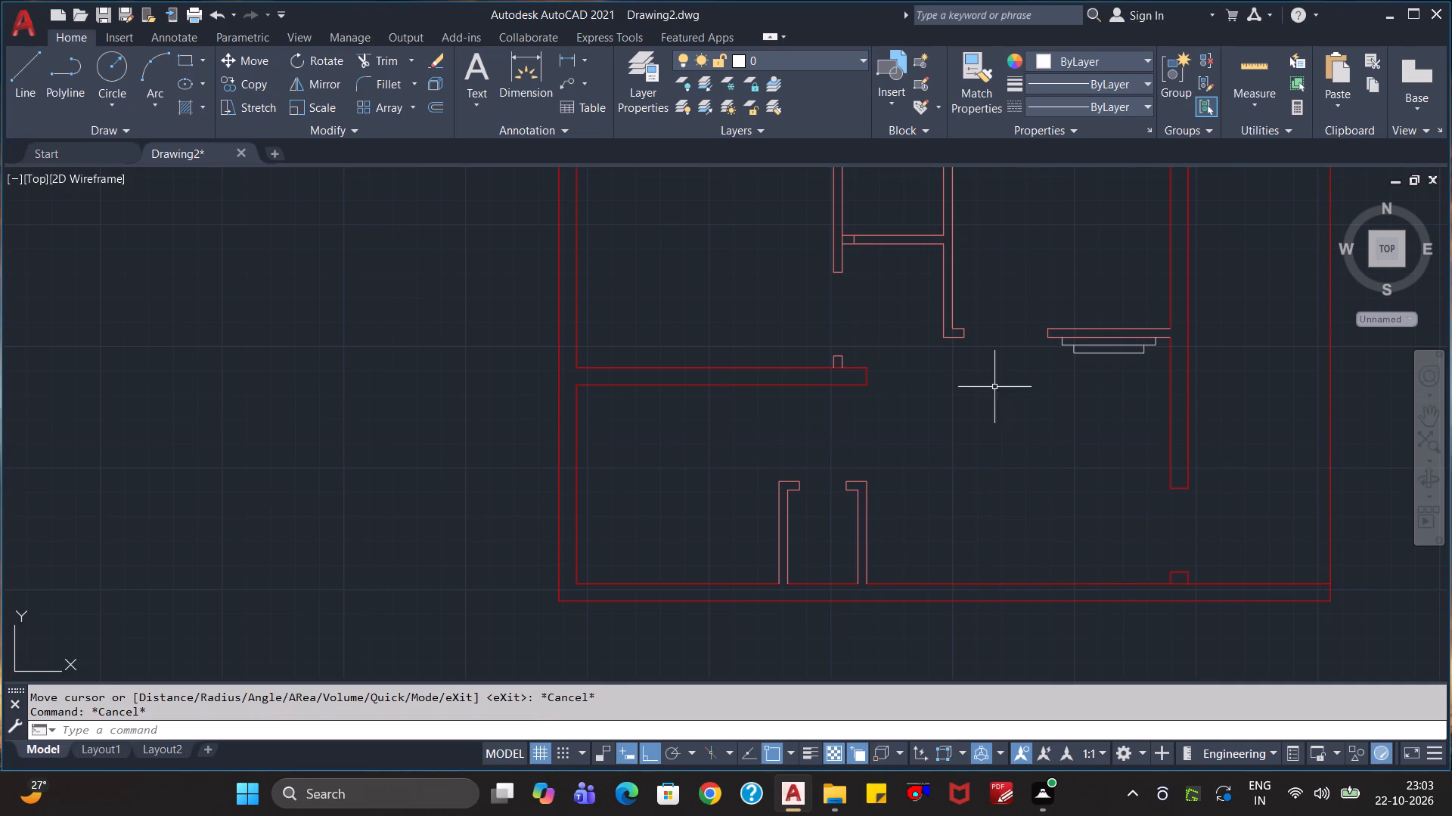
Offset the short line across the upper small room's bottom wall 31" to the right.
middle_drag(921, 295, 922, 388)
scroll(895, 348, up, 2)
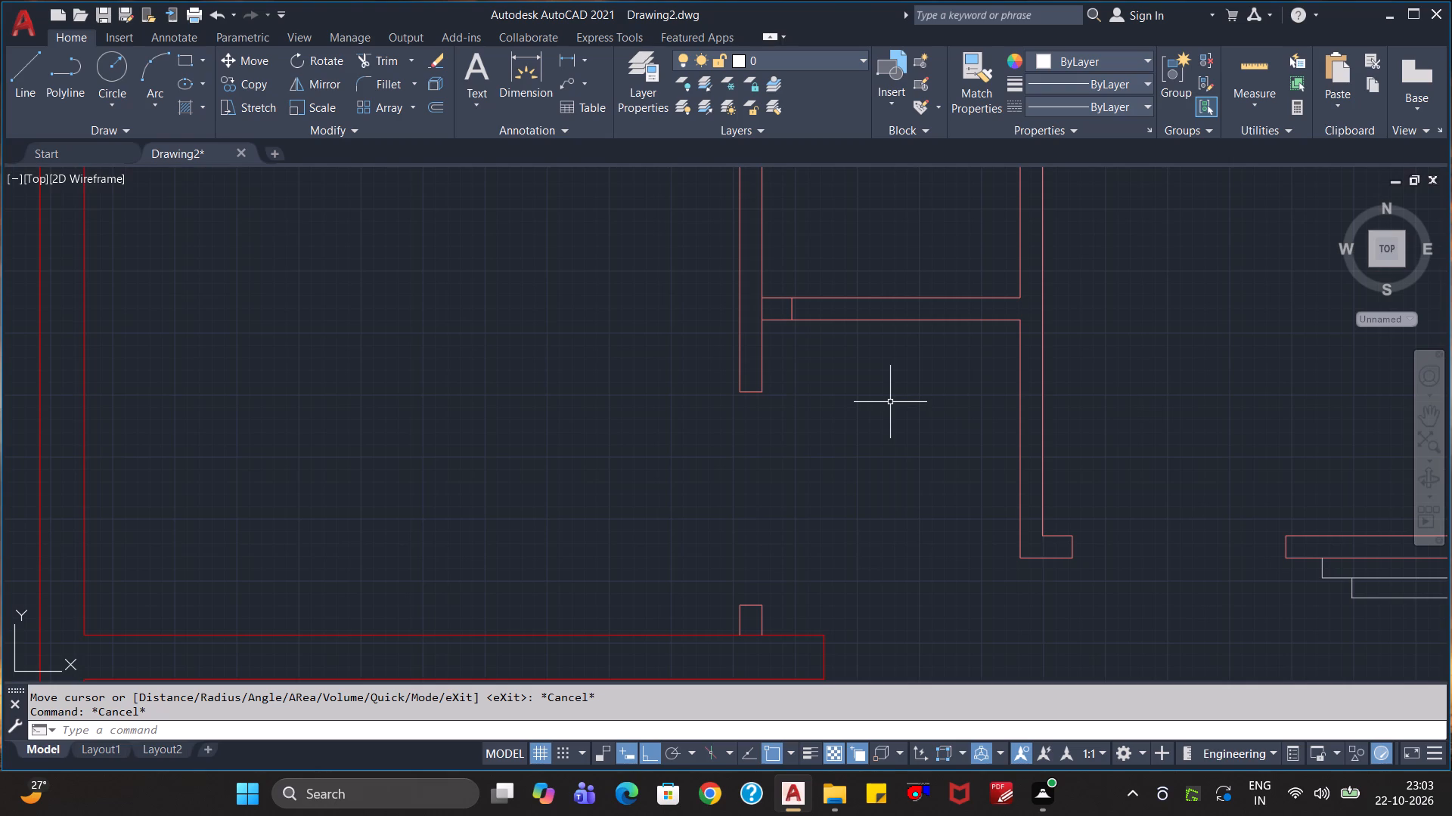
key(o)
key(Return)
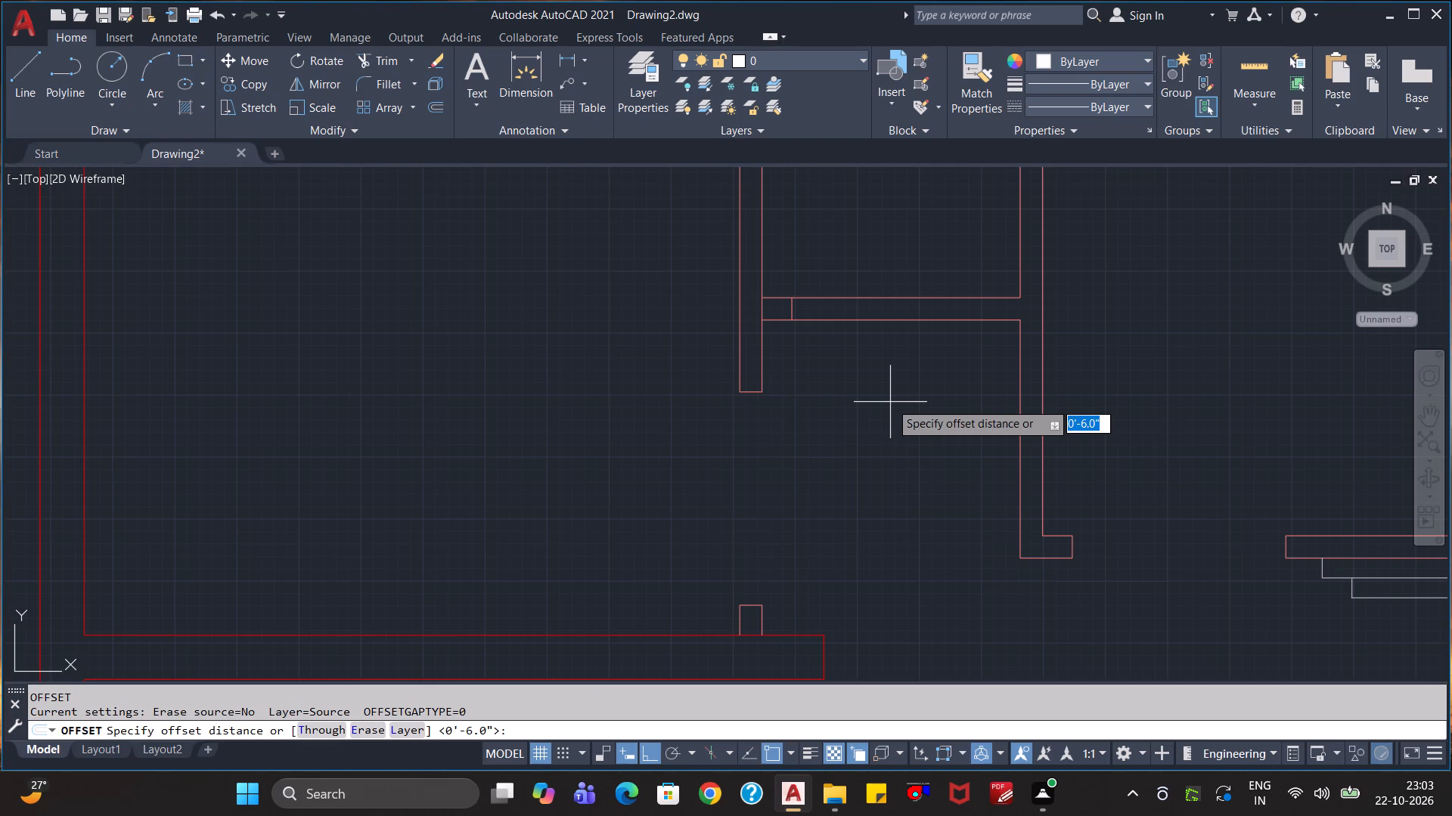
key(4)
key(BackSpace)
text(24)
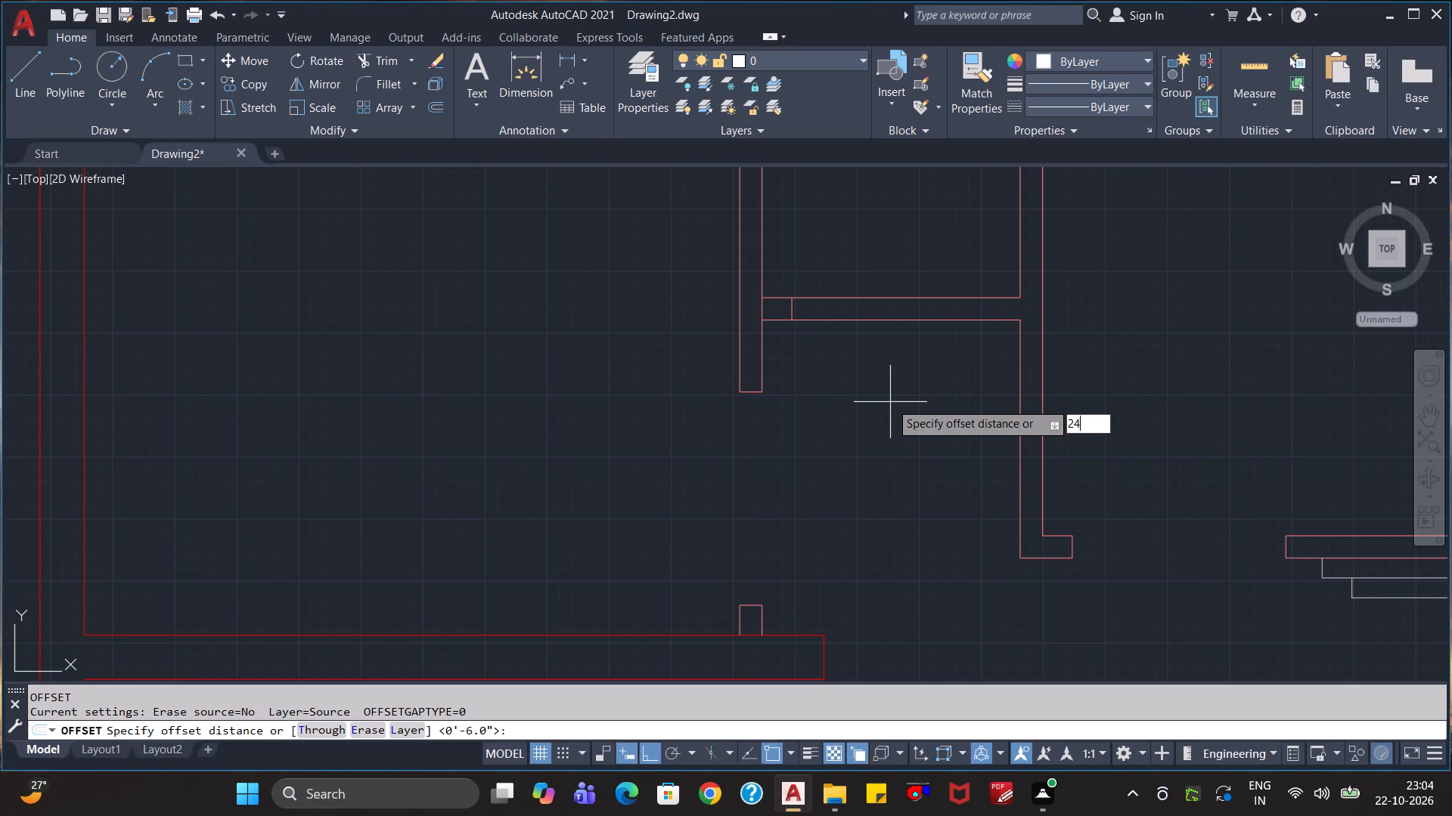
key(BackSpace)
key(BackSpace)
text(31")
key(Return)
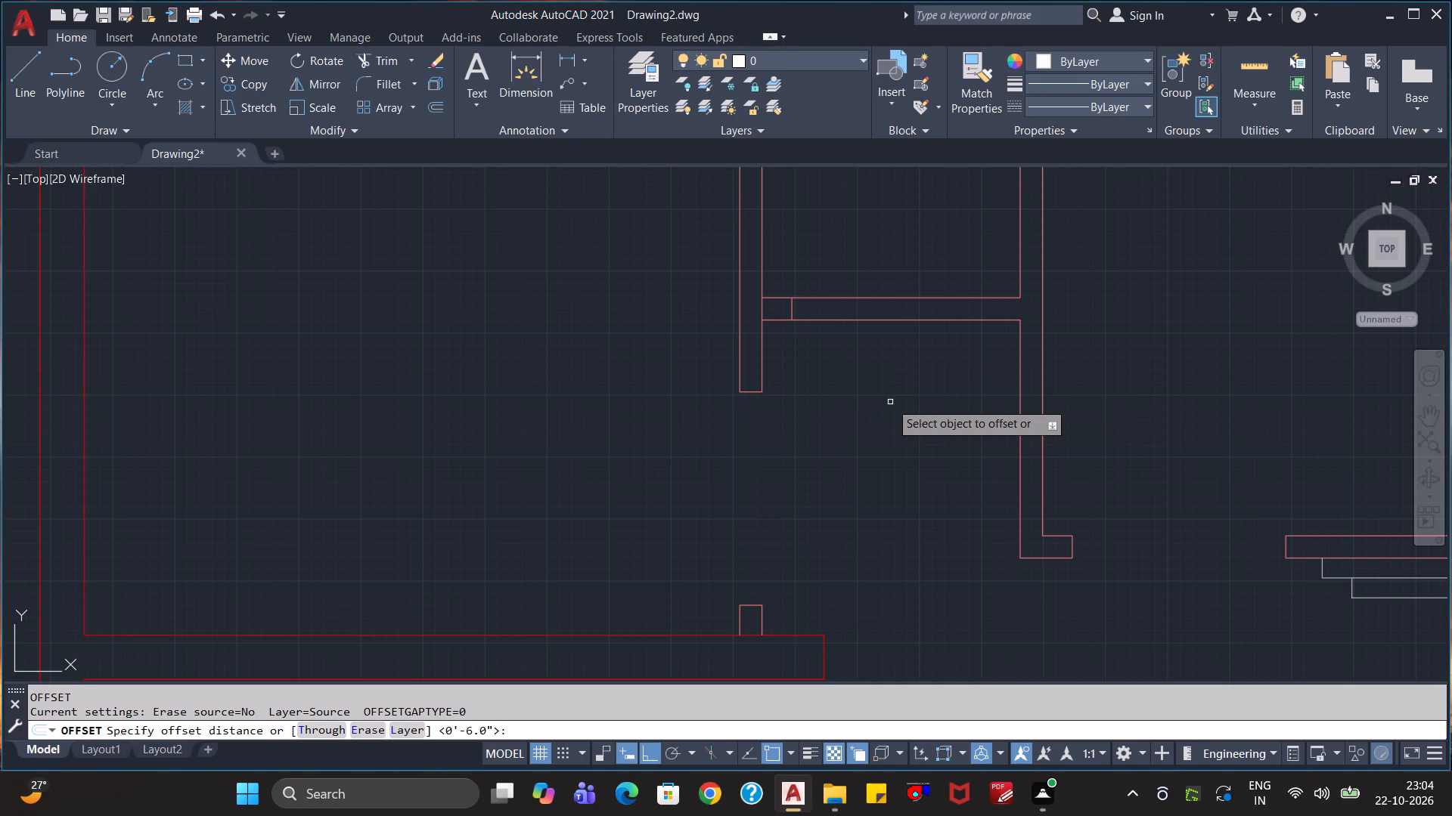
click(791, 314)
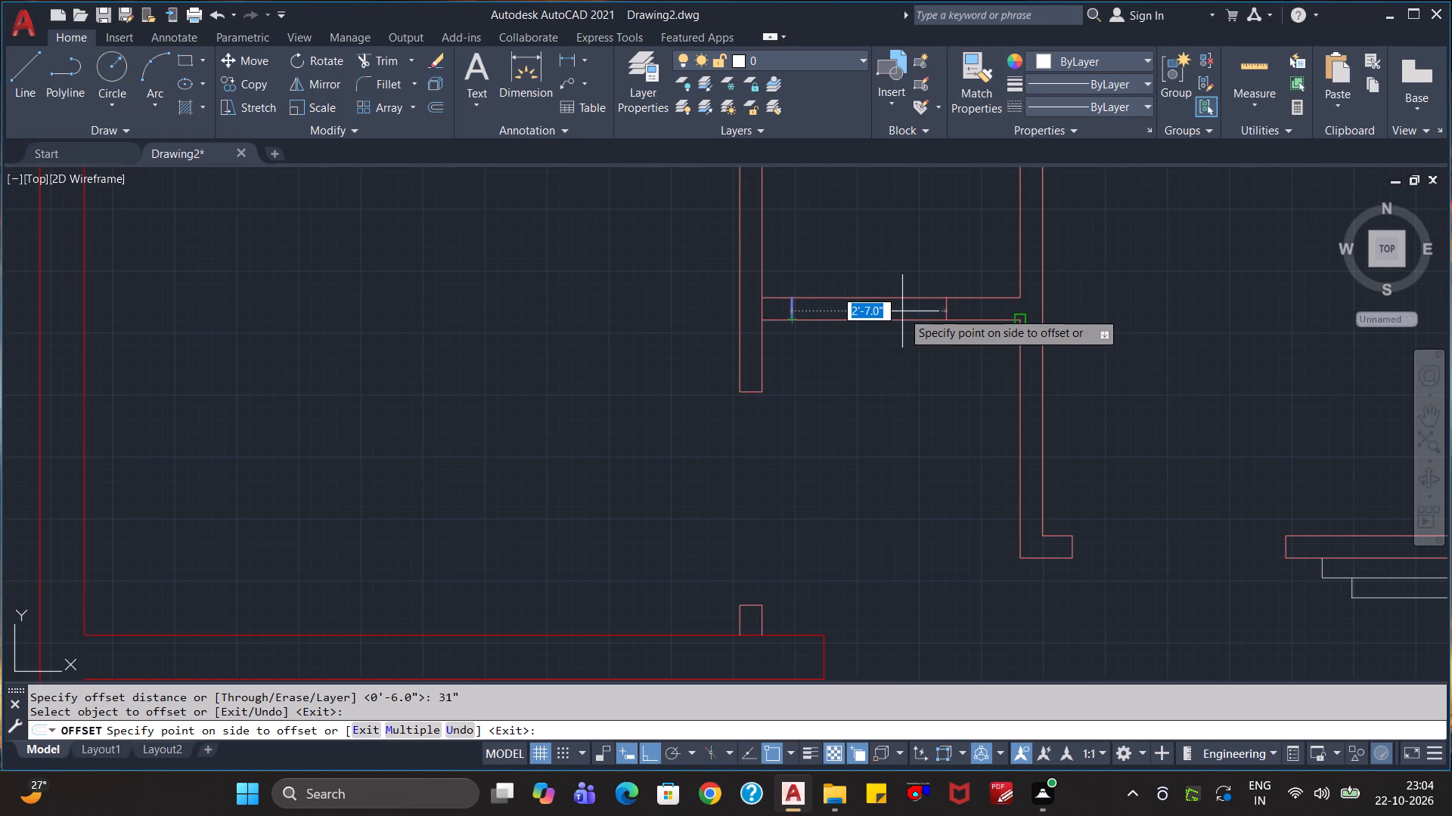
click(926, 233)
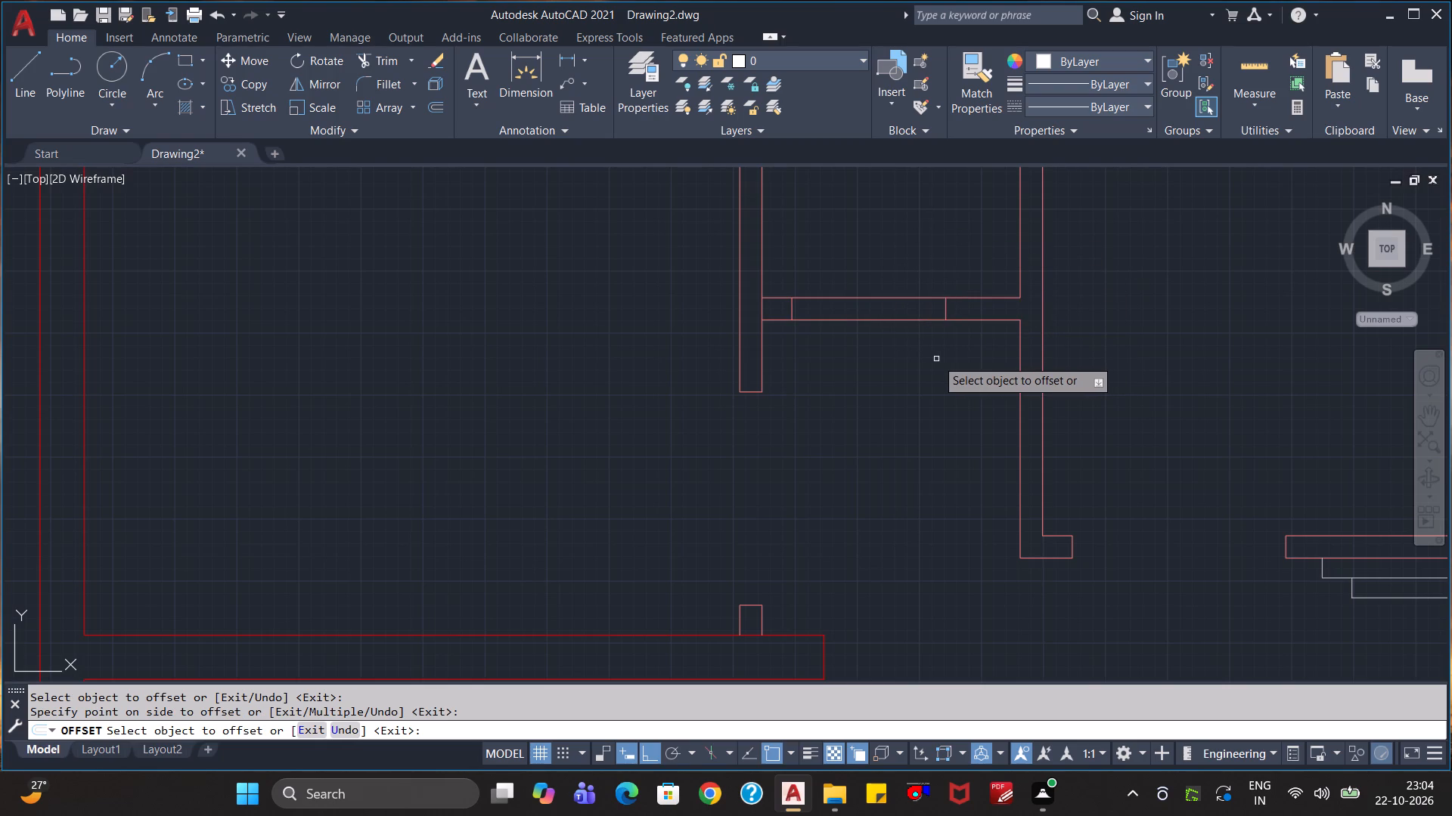
key(Escape)
key(Escape)
key(Escape)
Trim both lines of the upper small room's bottom wall between the two short lines to open the doorway.
text(tr)
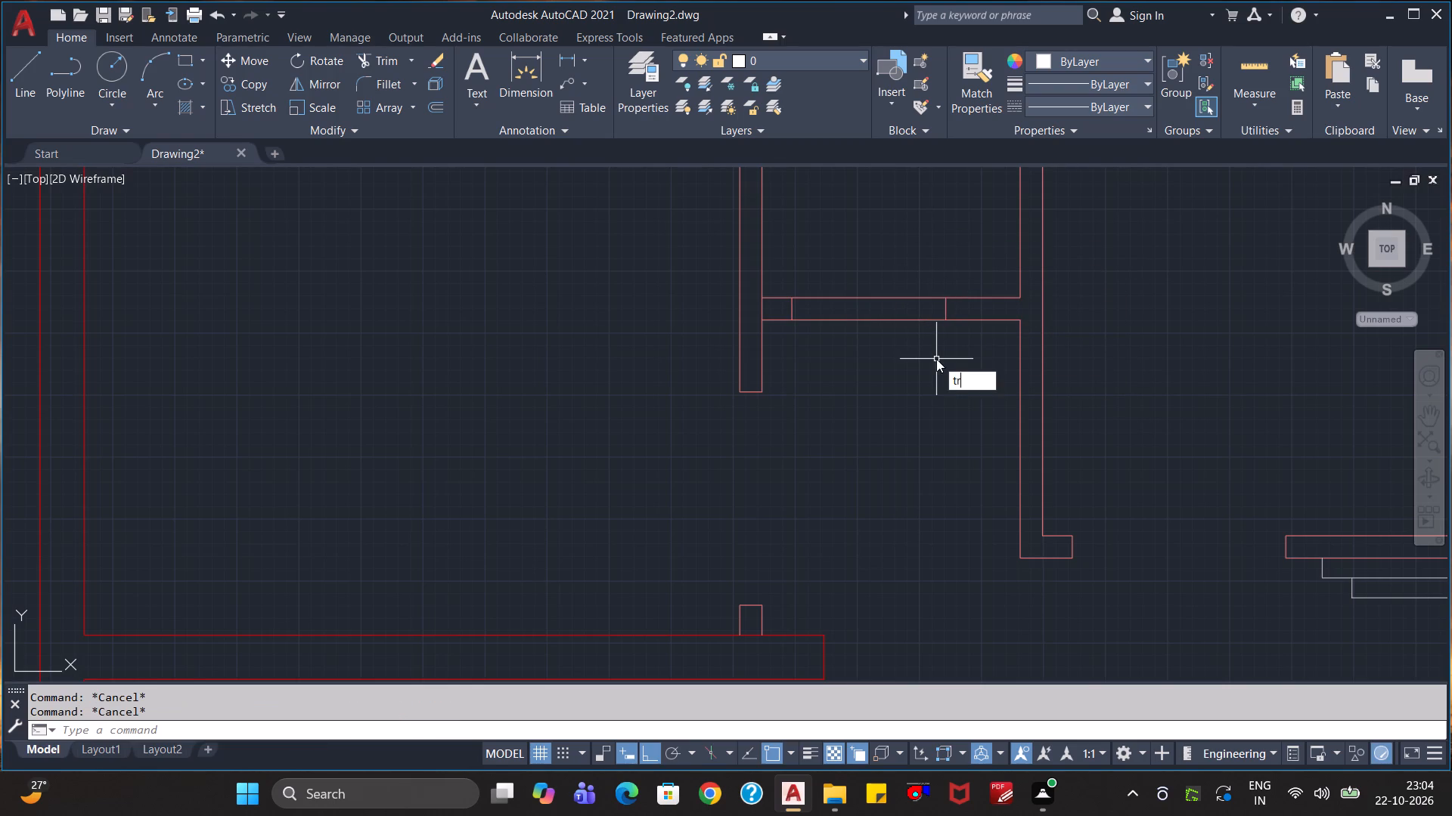
key(Return)
click(867, 337)
click(872, 268)
scroll(845, 396, down, 3)
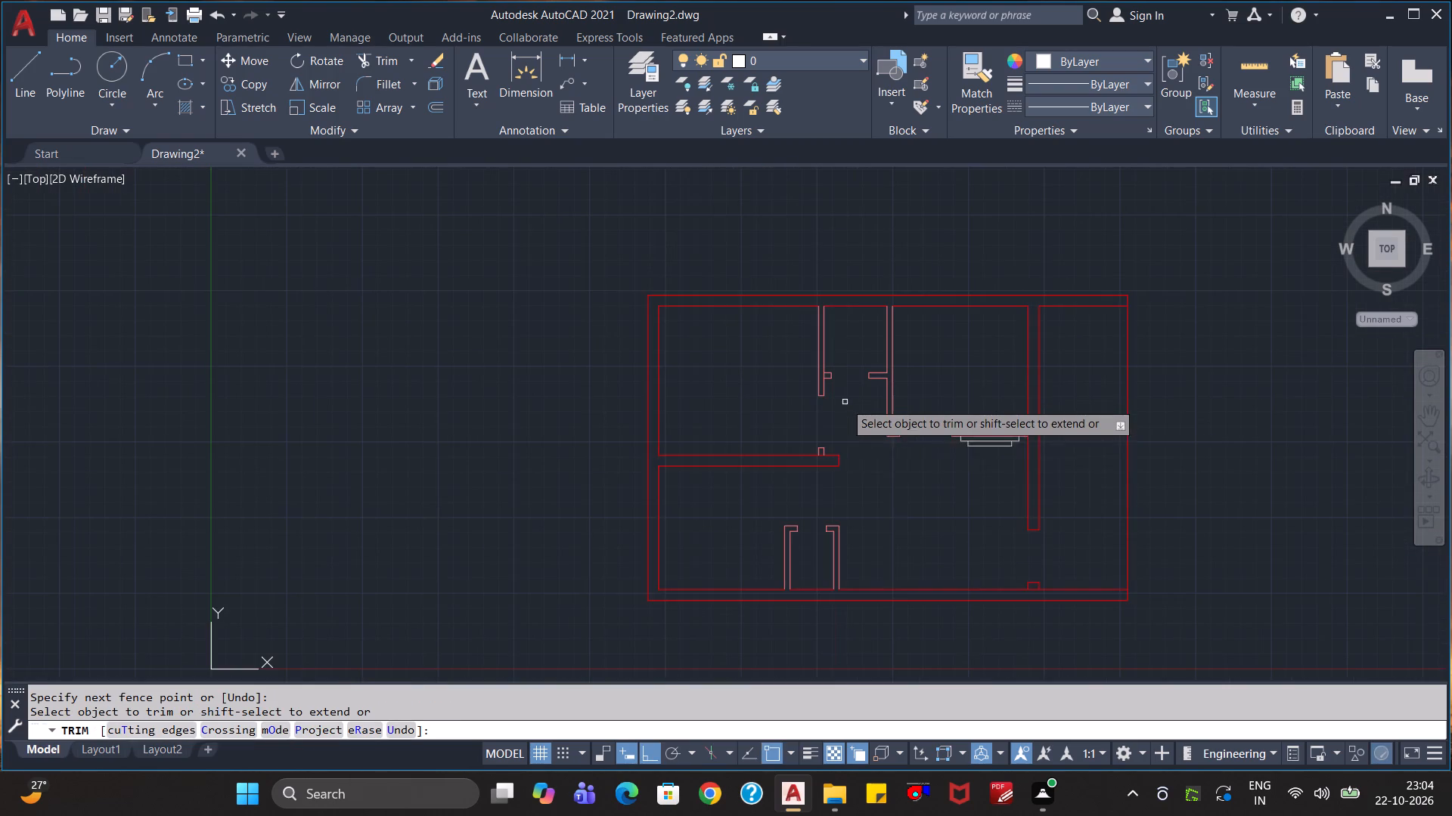
middle_drag(889, 496, 842, 416)
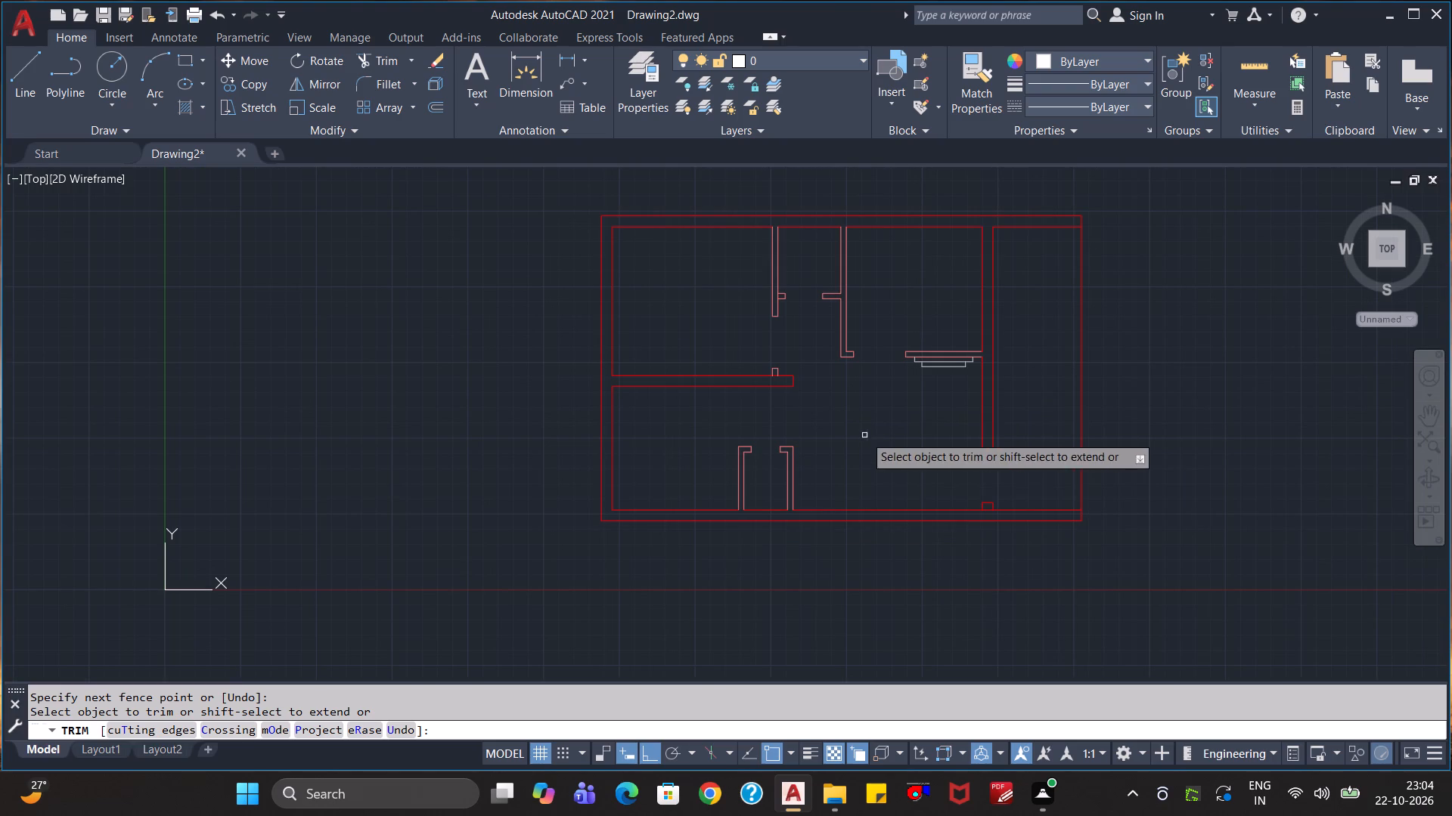
scroll(913, 453, up, 1)
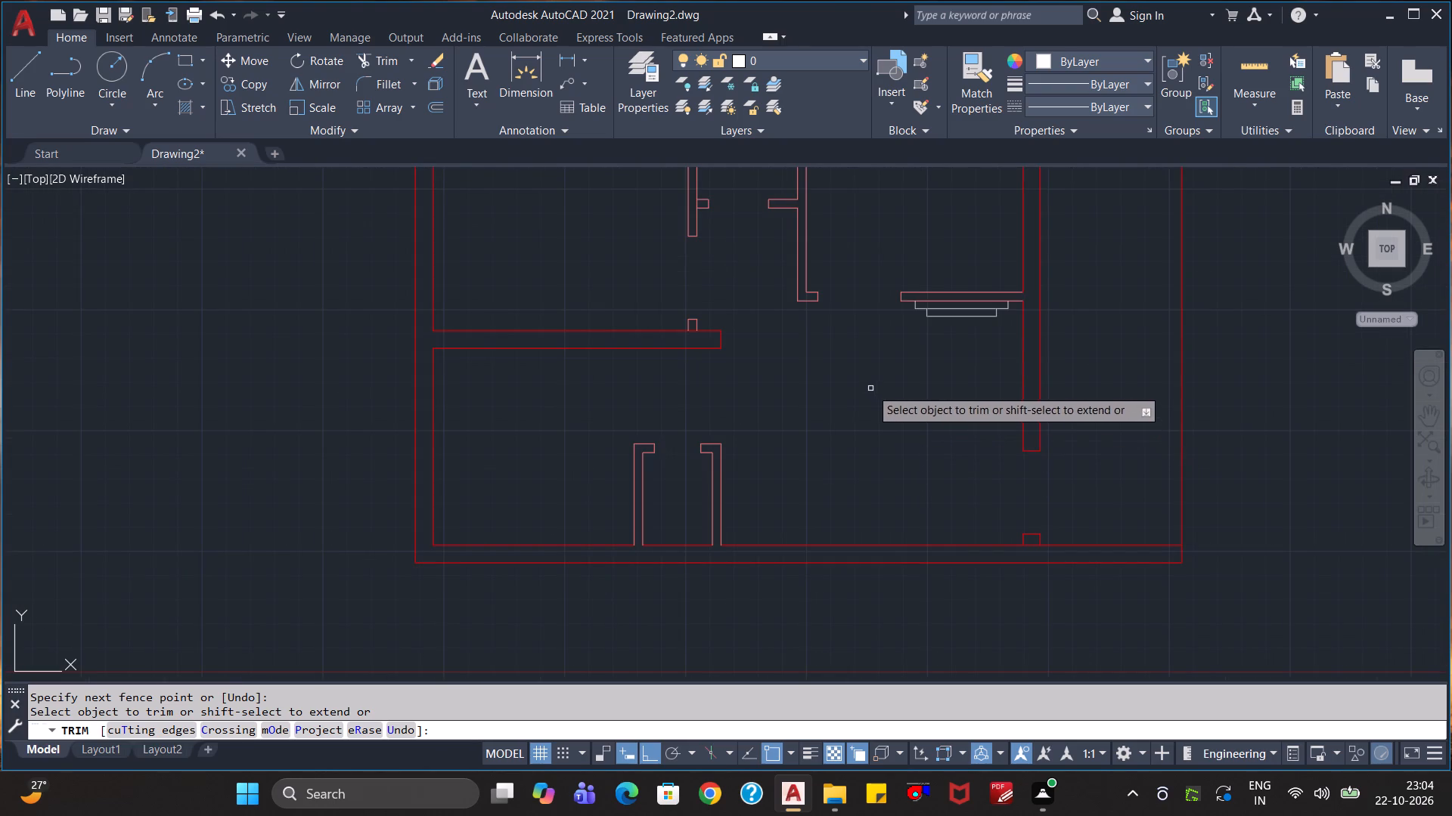
middle_drag(870, 388, 887, 464)
scroll(887, 432, up, 1)
scroll(883, 419, down, 1)
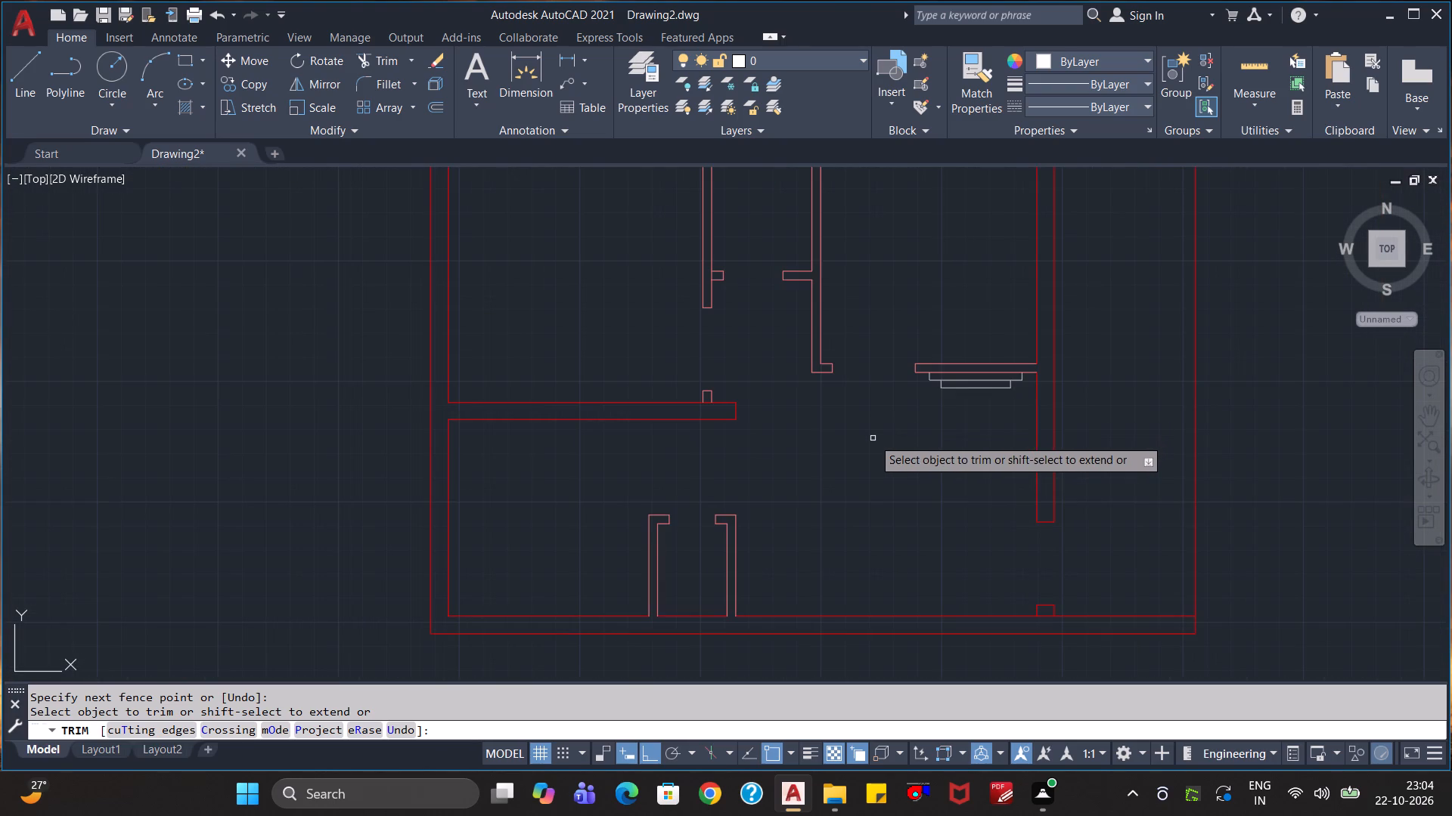
key(Escape)
key(Escape)
key(Escape)
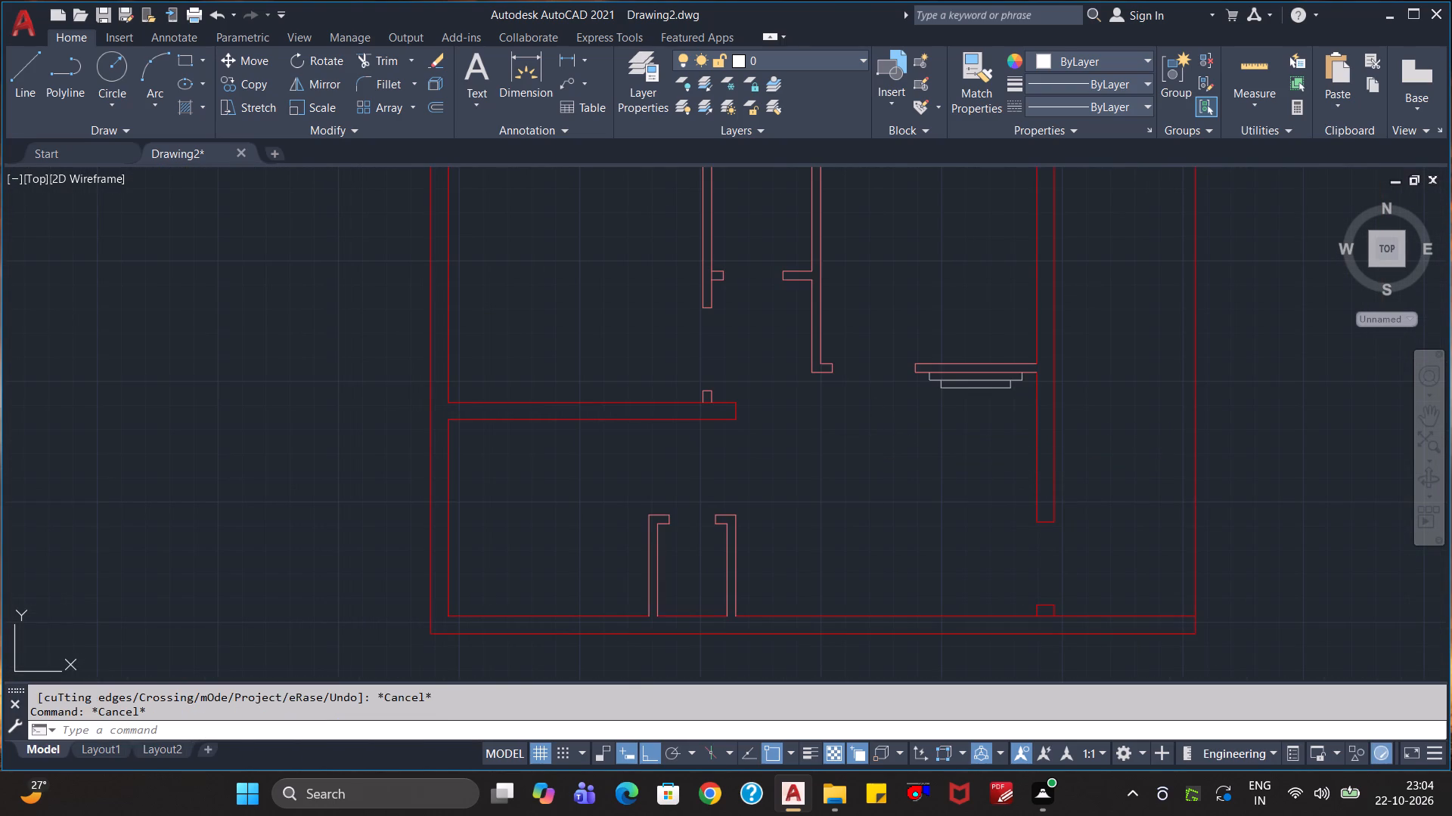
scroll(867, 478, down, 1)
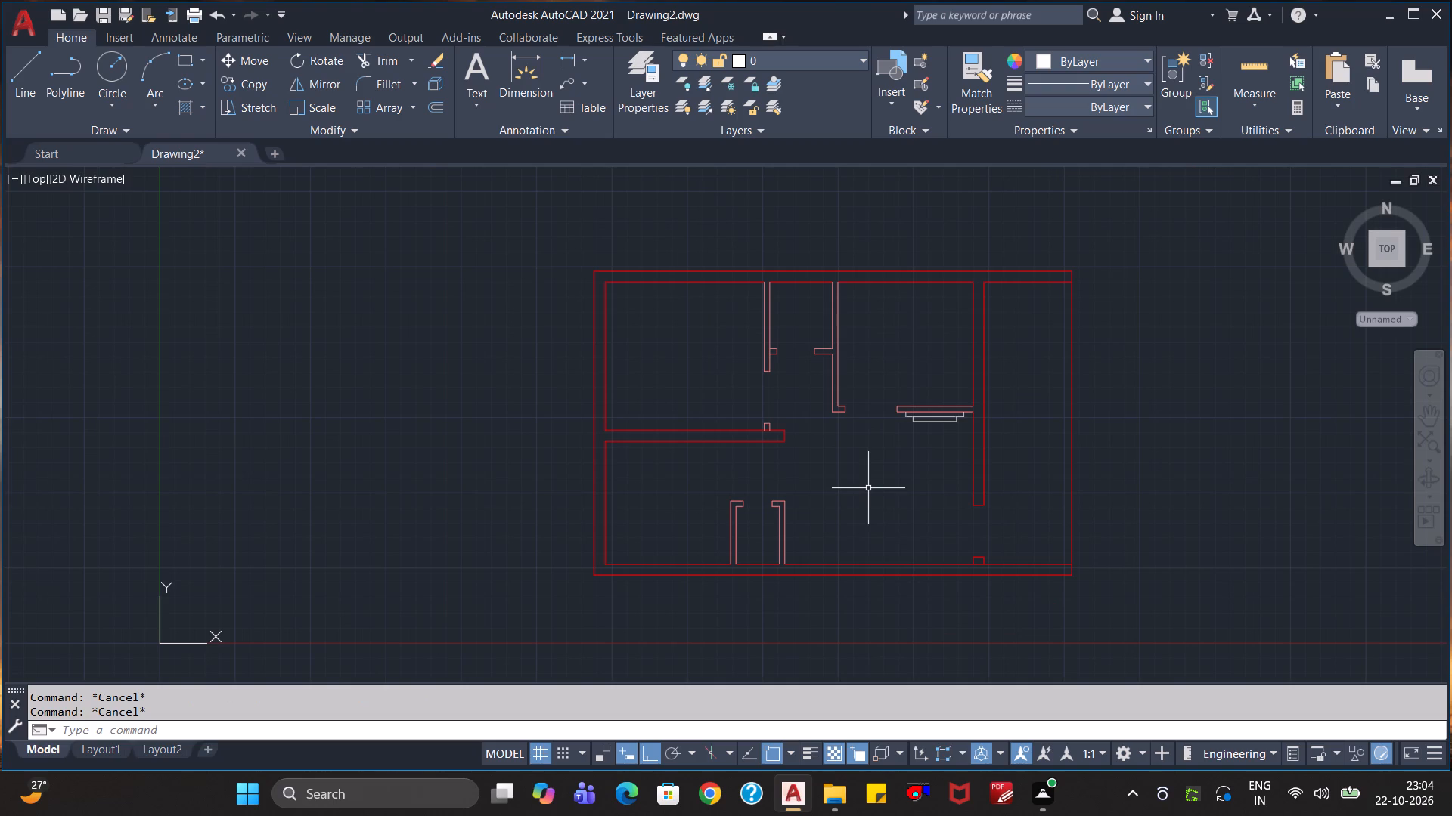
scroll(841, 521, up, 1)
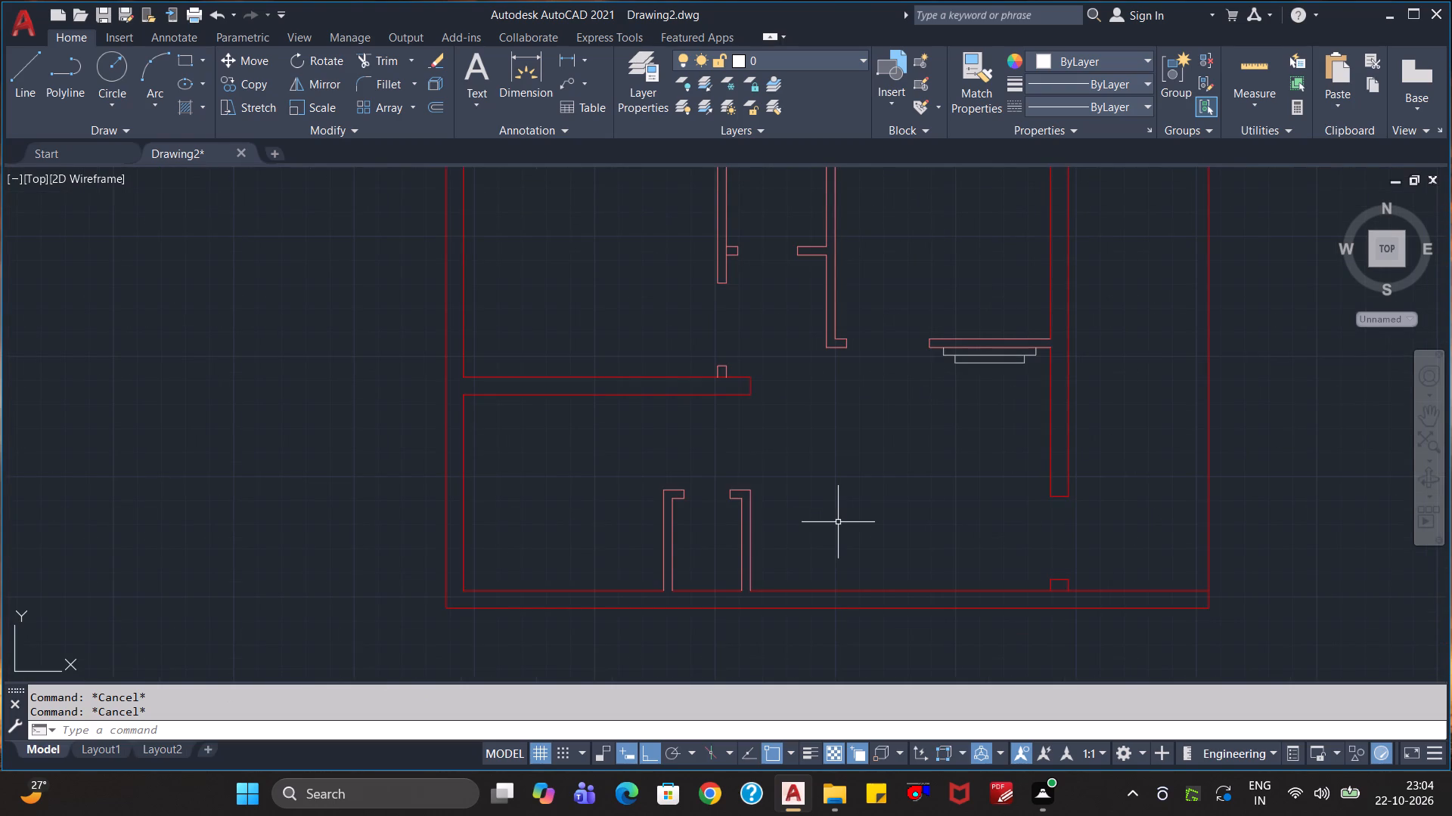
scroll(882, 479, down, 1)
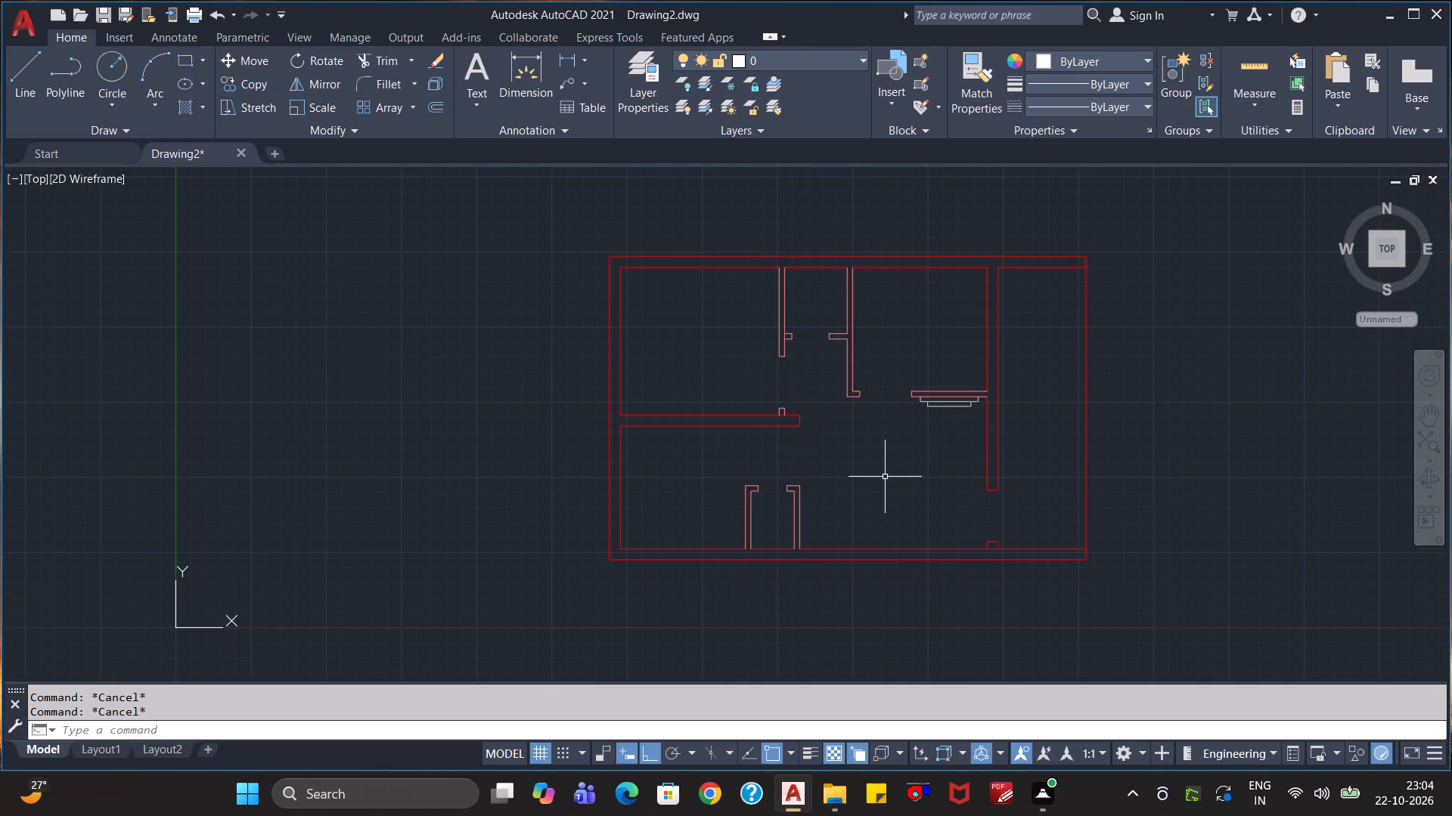
Start saving the drawing and browse to the FLOOR PLANs folder inside Fuji Uploading plans on the Desktop.
key(ctrl+s)
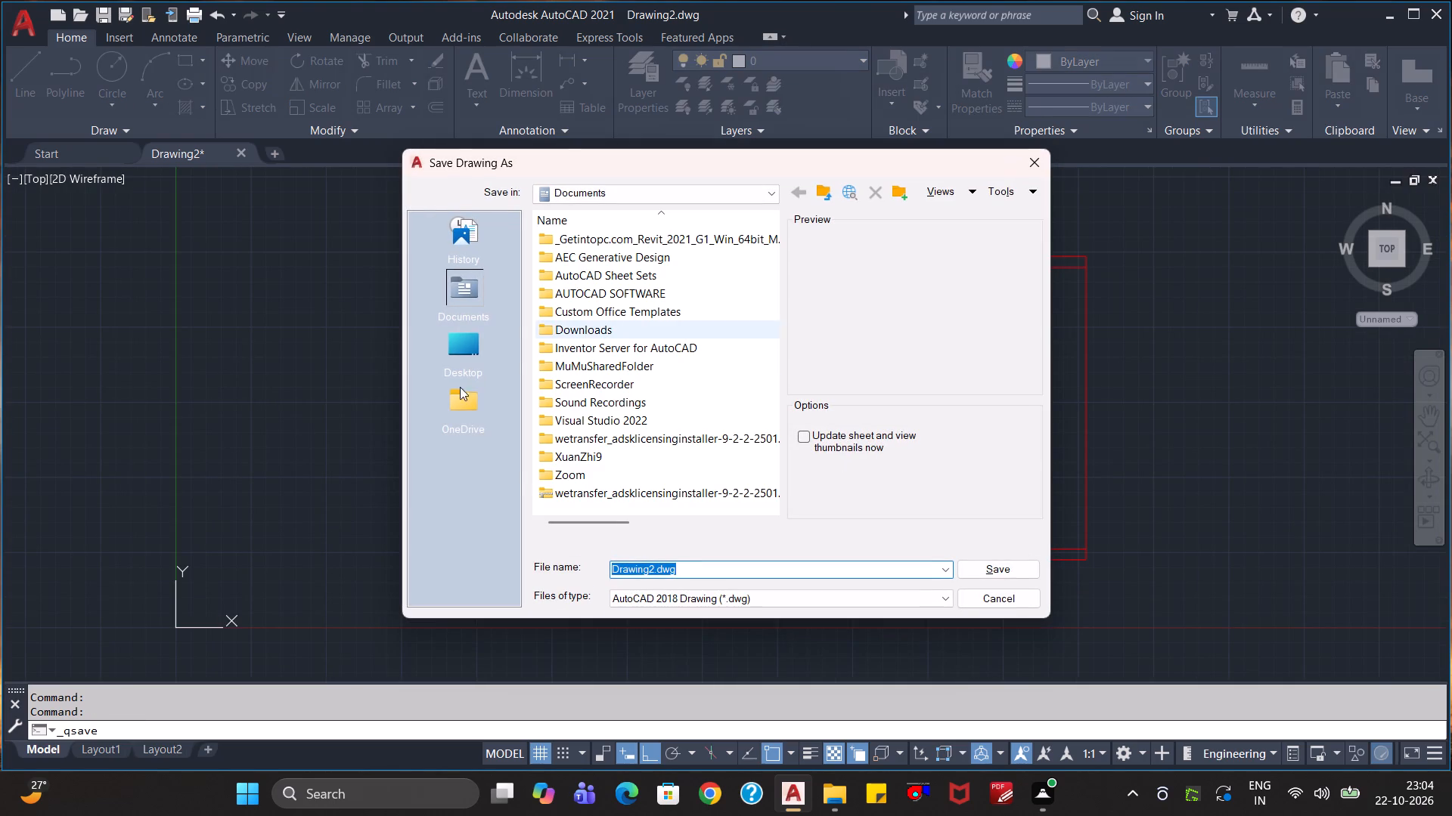
click(458, 346)
scroll(595, 400, down, 3)
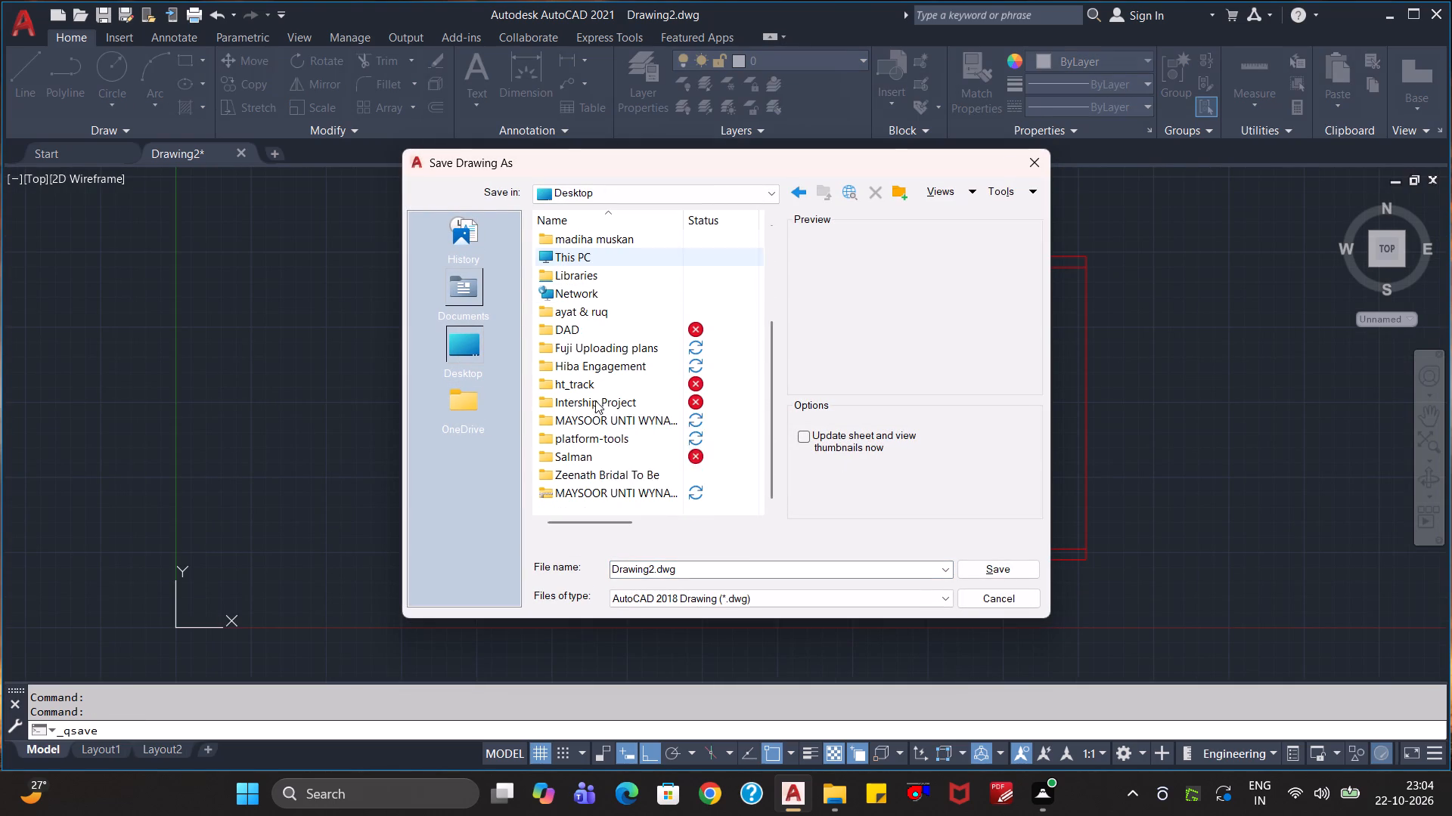
double_click(622, 342)
double_click(617, 275)
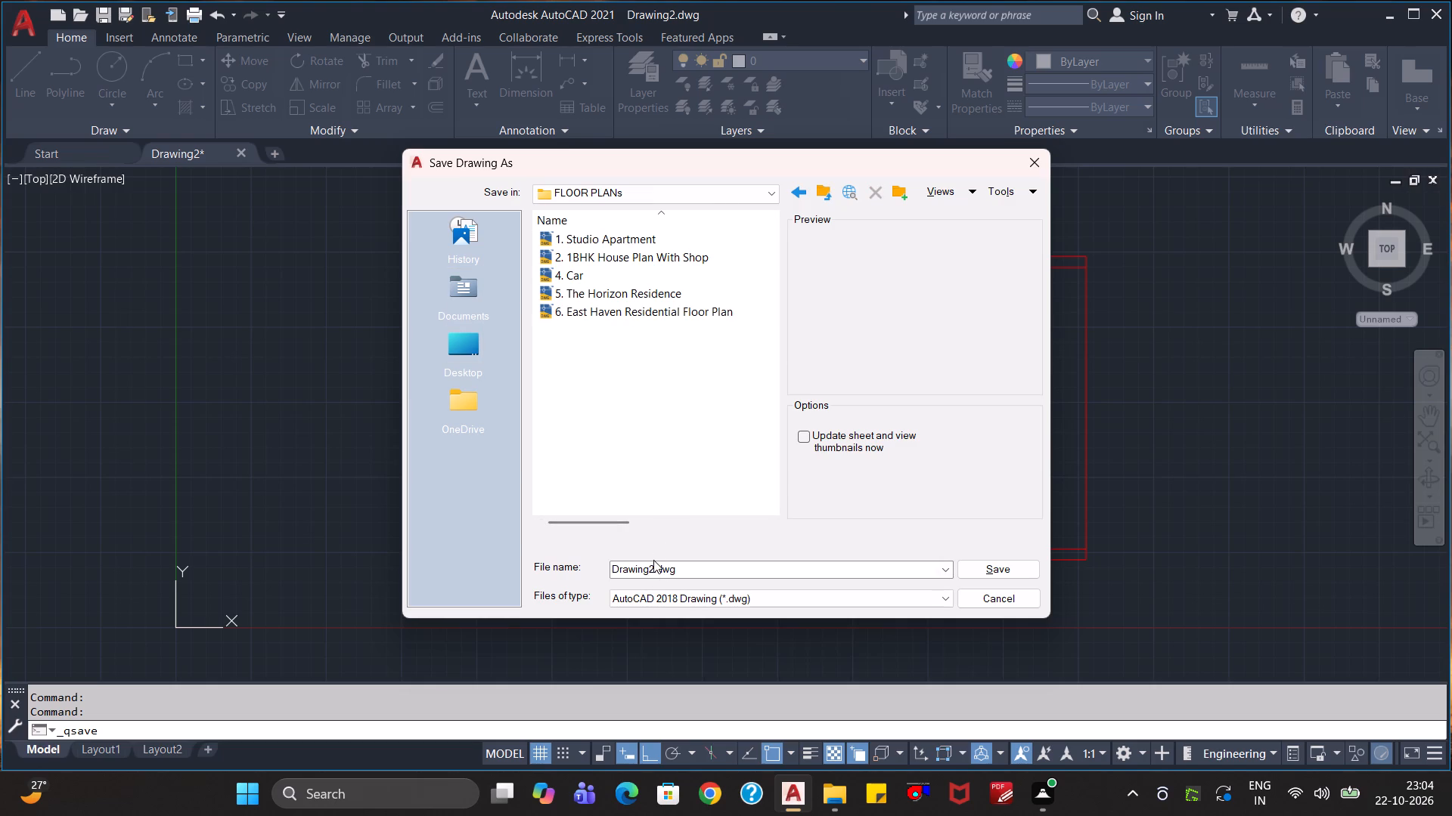
Switch to File Explorer, copy the name of the image file "7. The Compact Harmony Residence", and return to AutoCAD.
drag(653, 568, 619, 575)
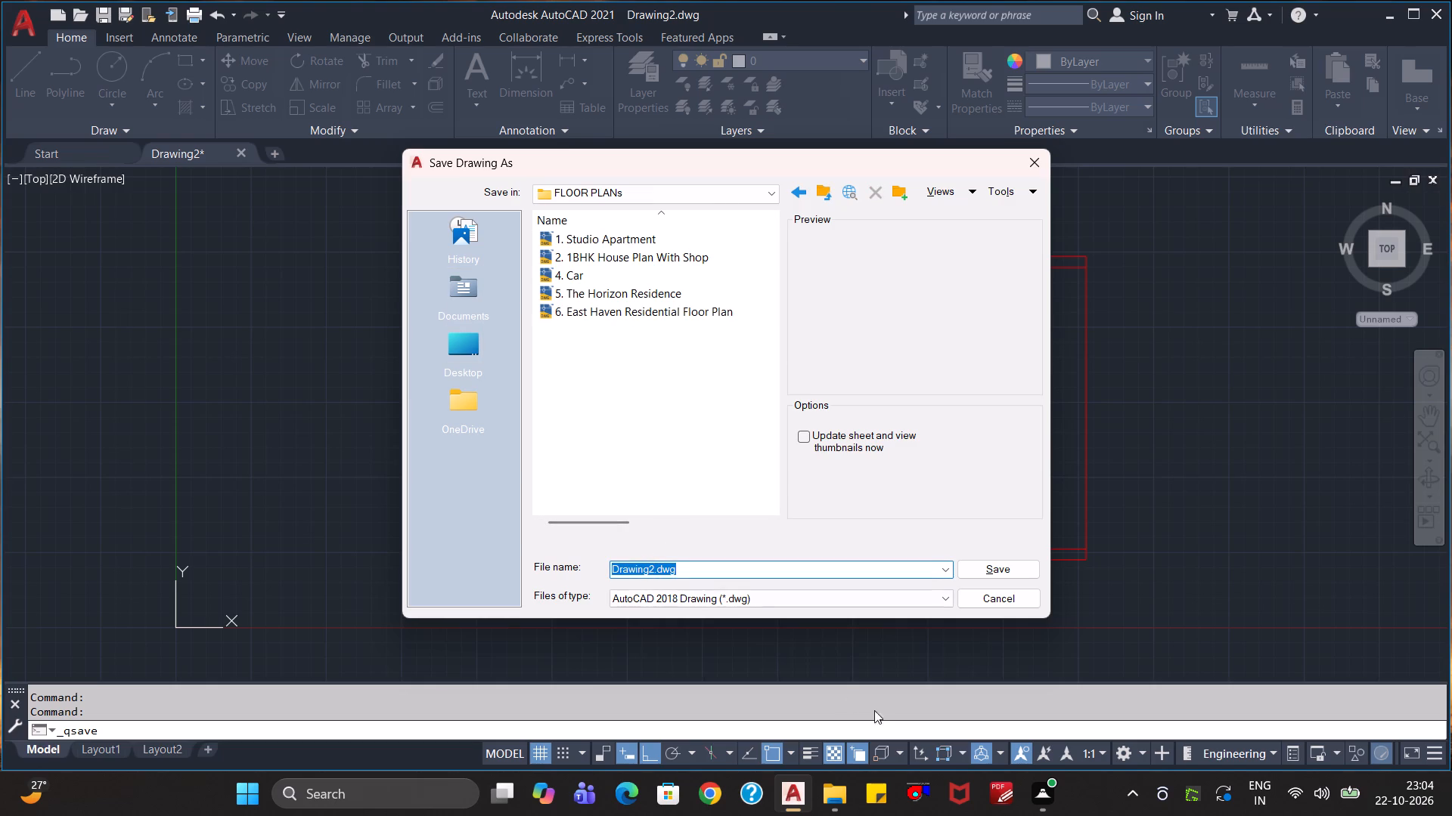
click(842, 791)
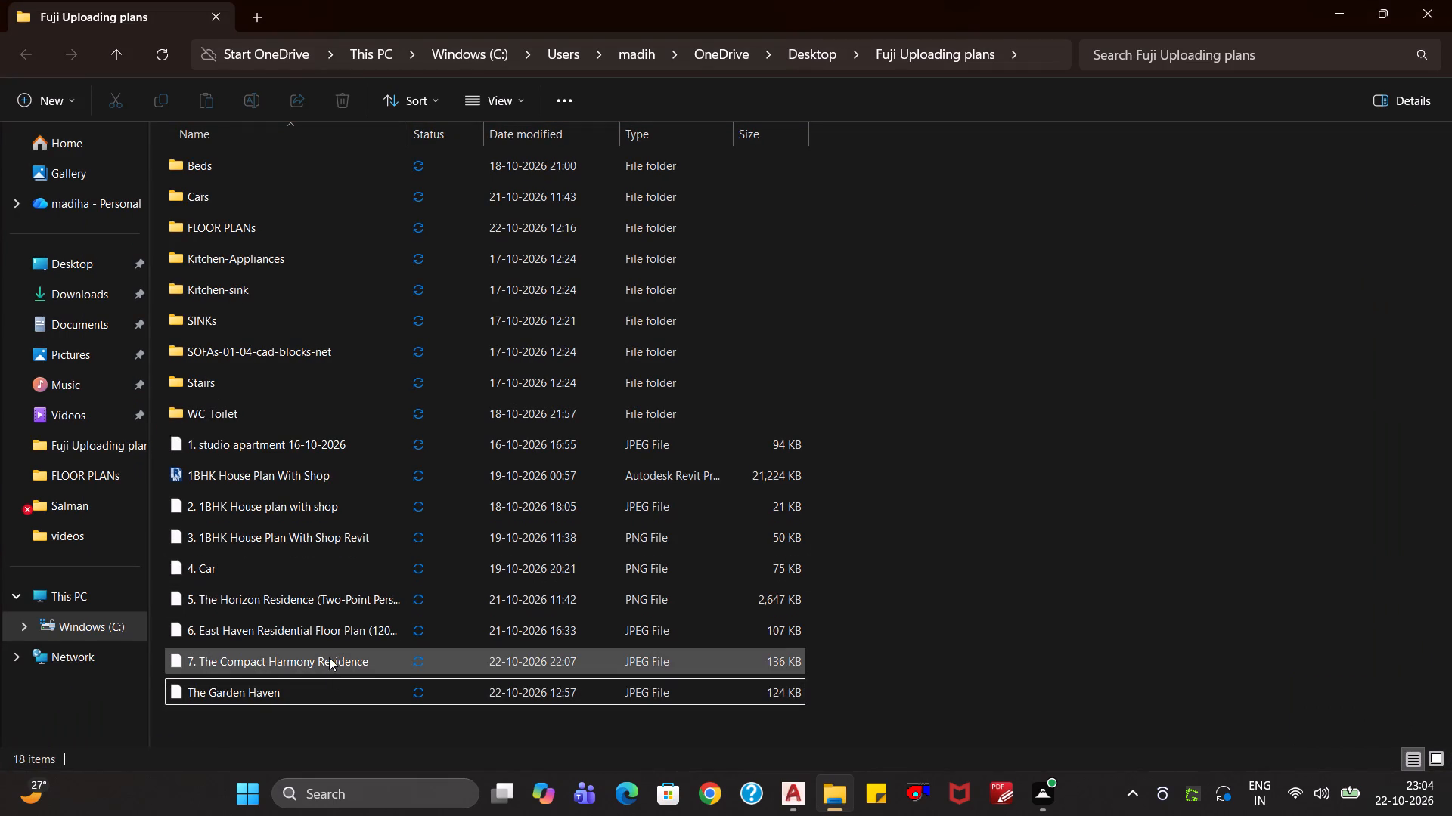
right_click(329, 656)
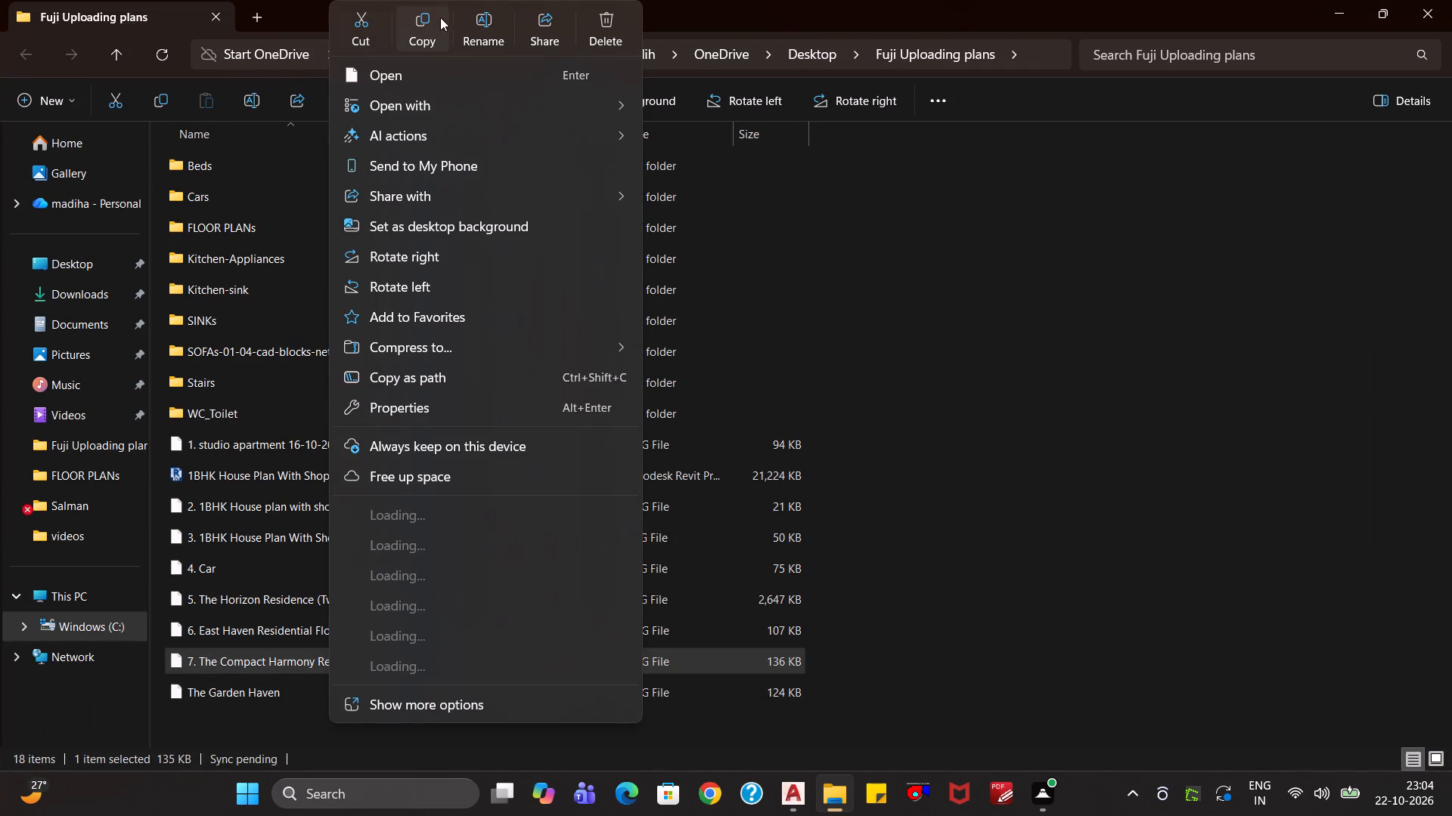
click(476, 29)
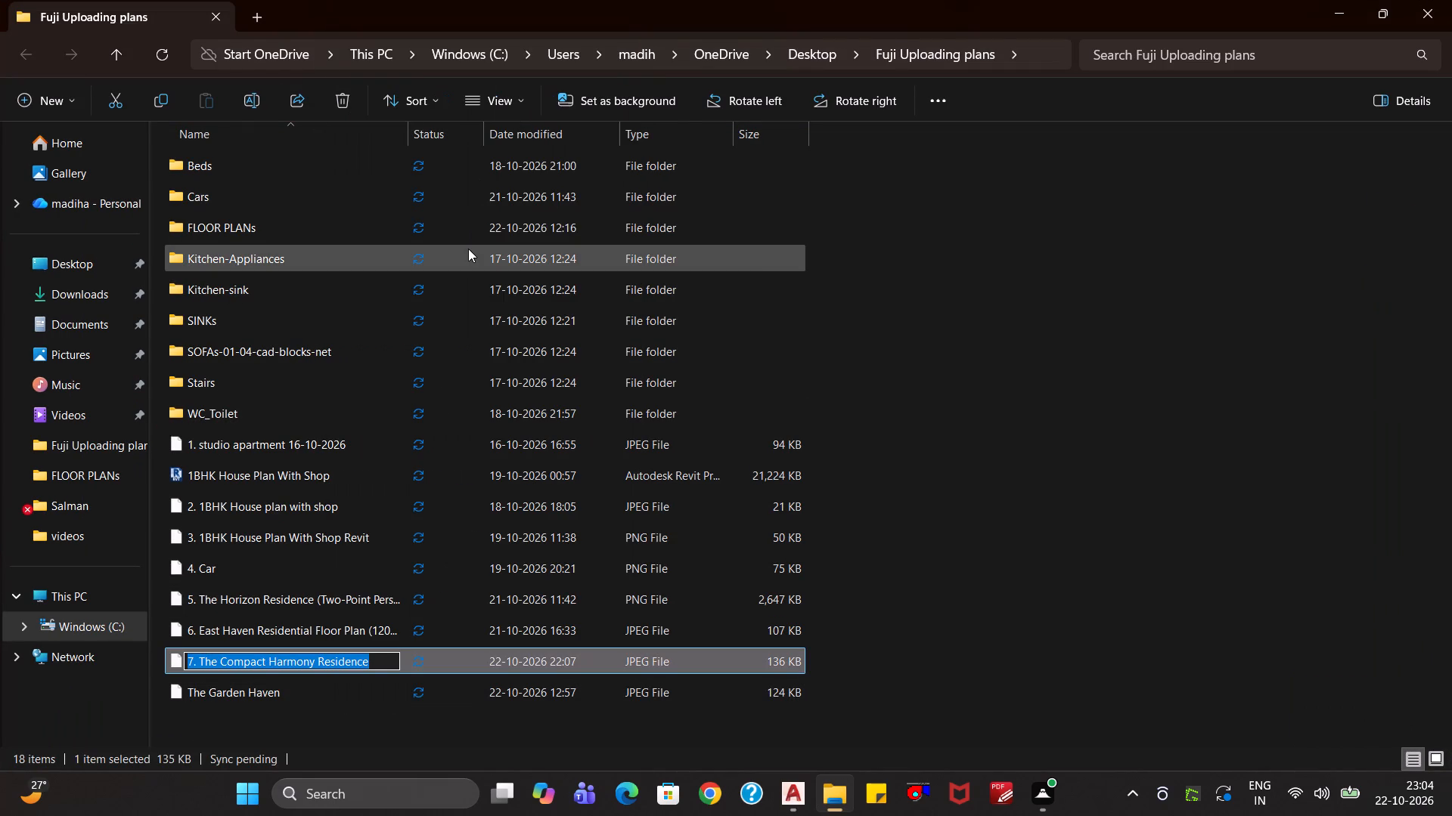
key(ctrl+c)
click(1007, 604)
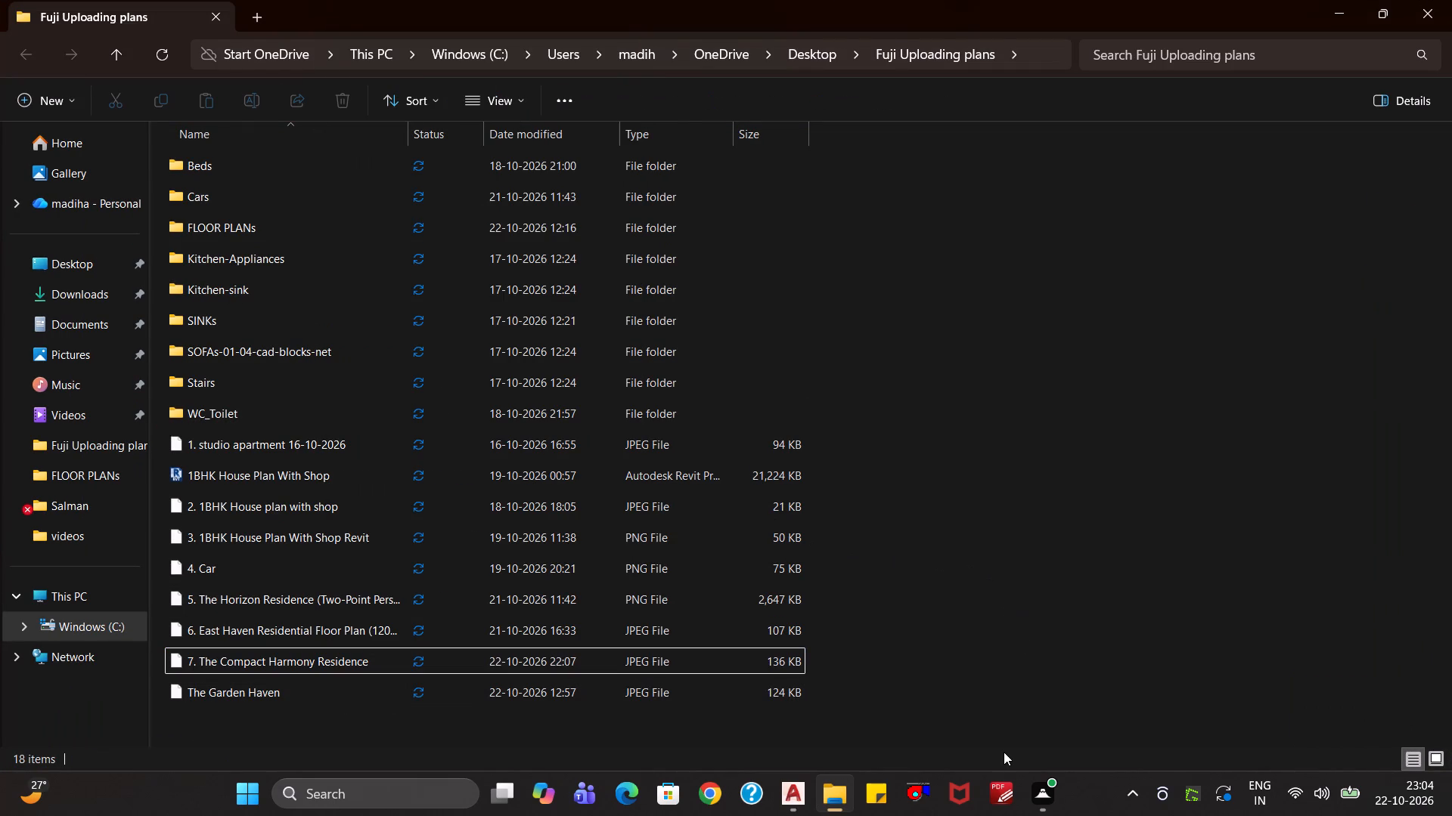
key(alt+Tab)
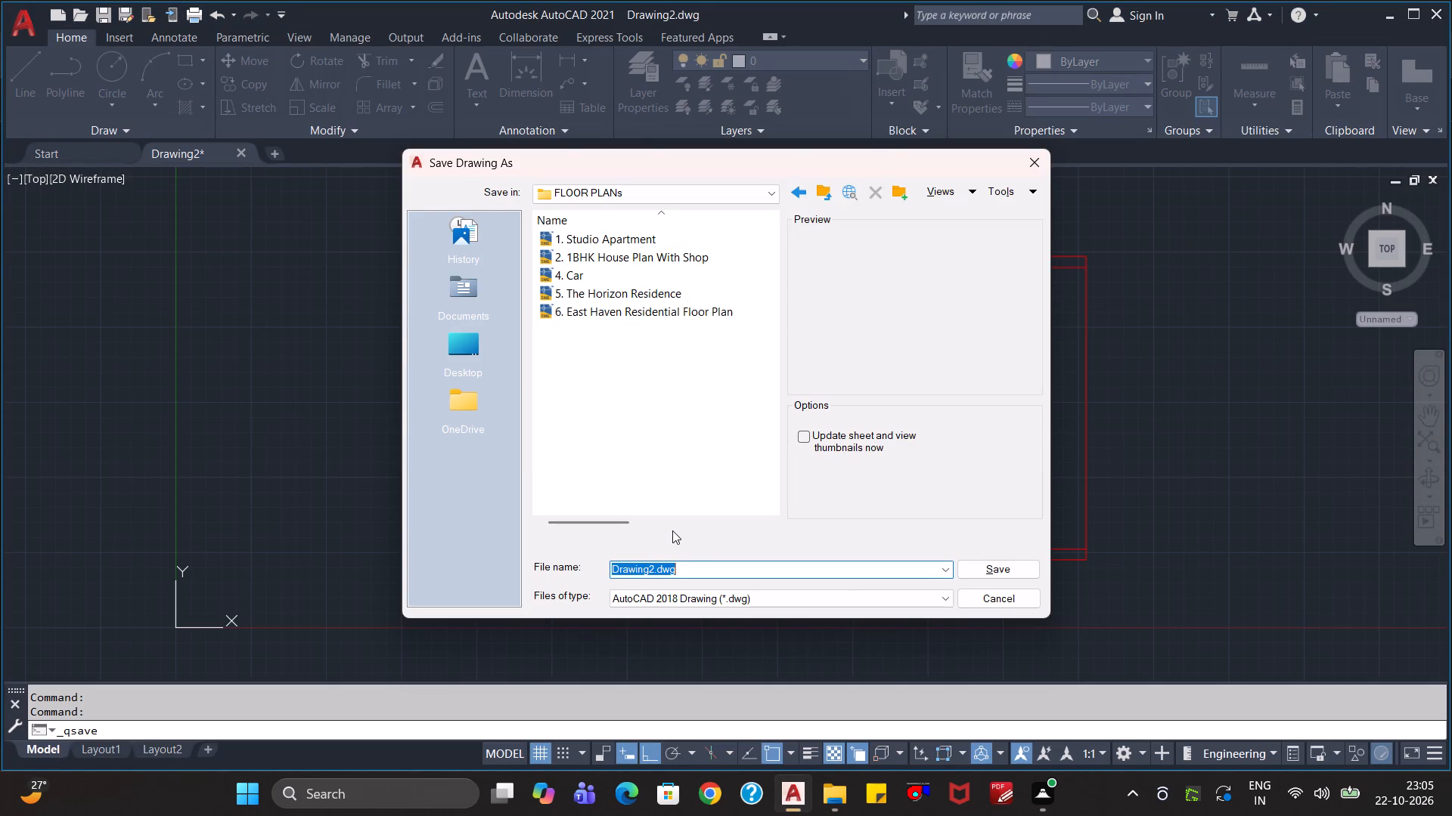
Save the drawing as "7. The Compact Harmony Residence.dwg" with the sheet and view thumbnail update enabled.
key(ctrl+v)
text(.dwg)
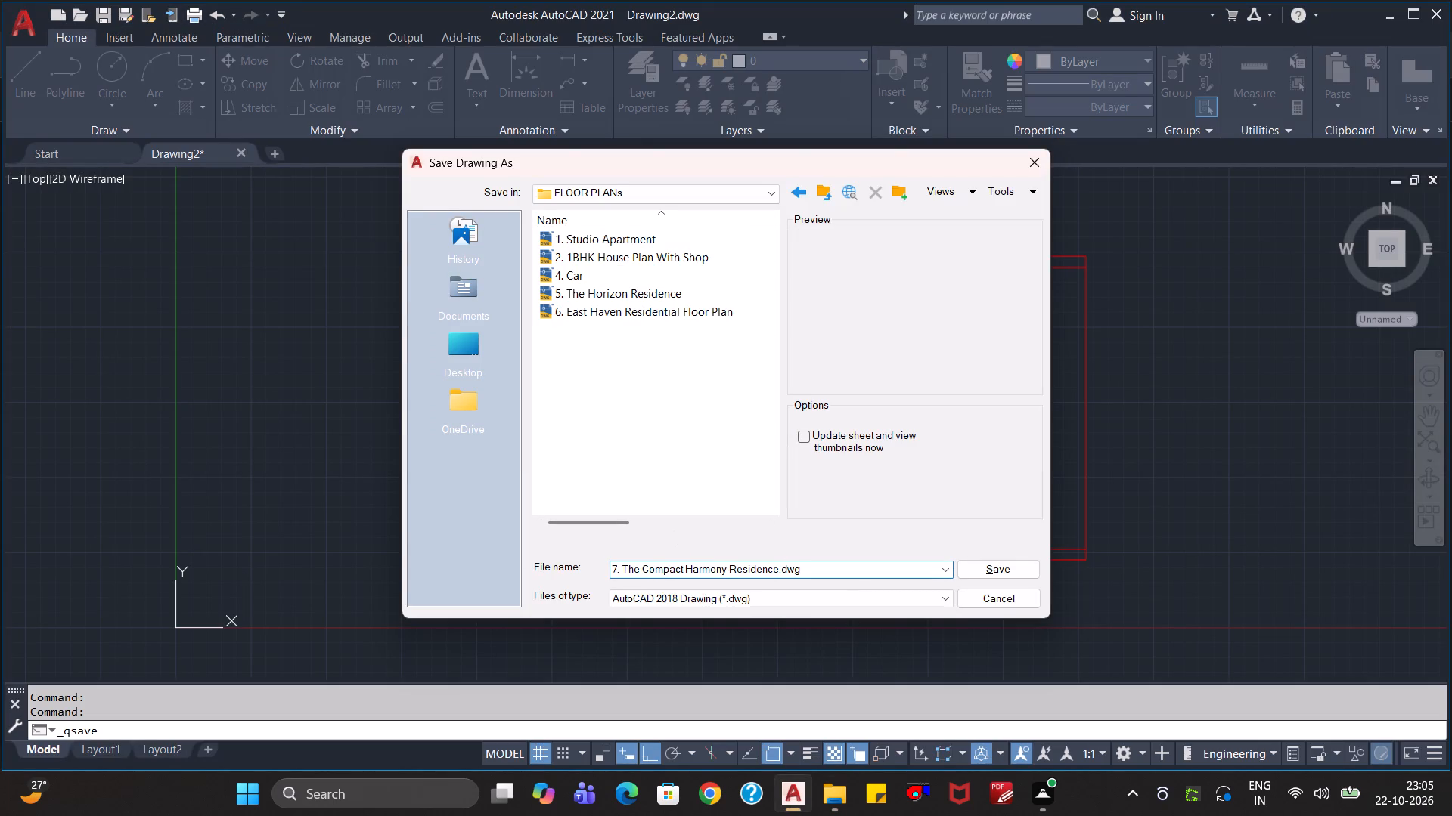
click(690, 465)
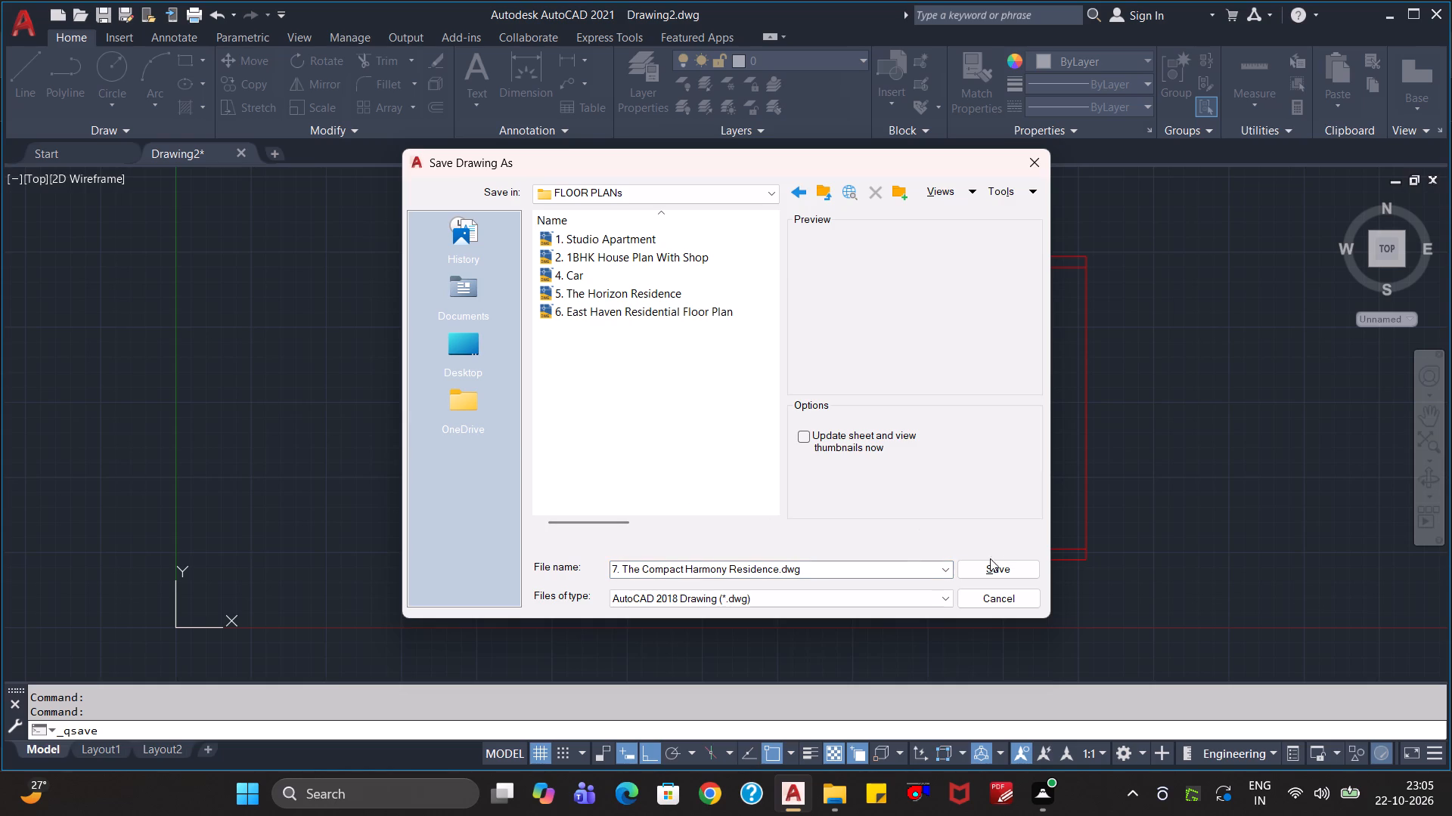
click(803, 437)
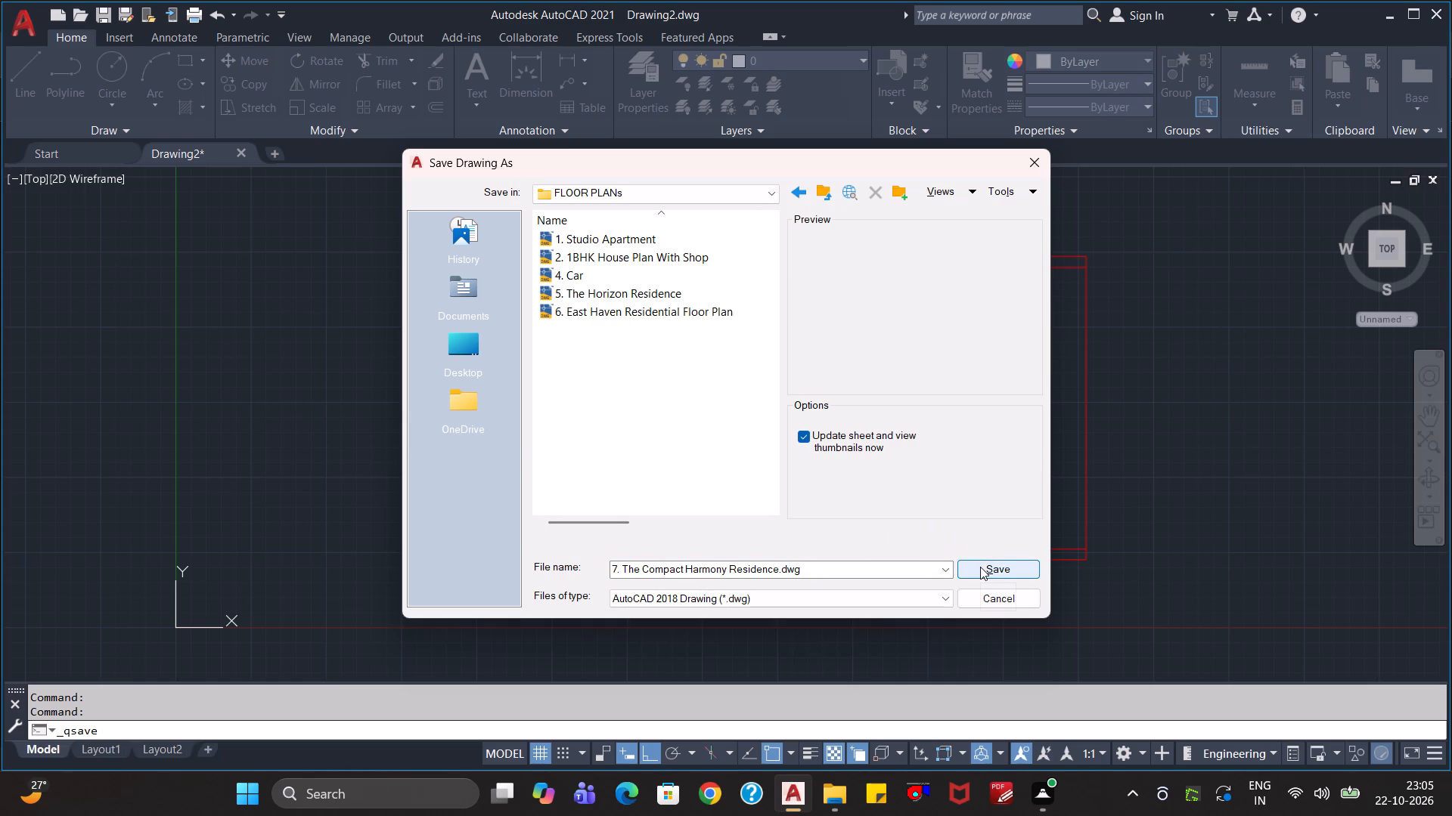
click(980, 567)
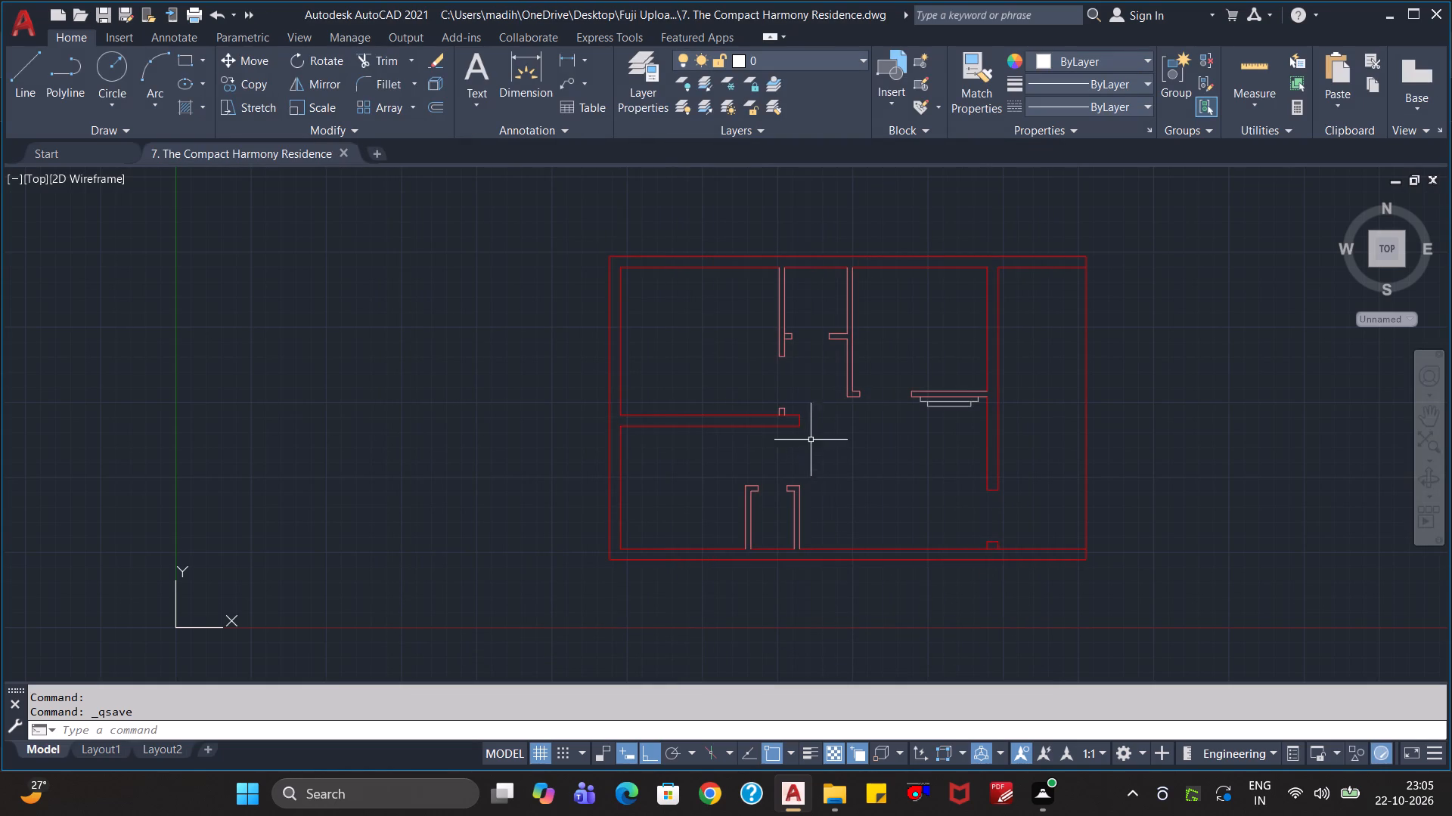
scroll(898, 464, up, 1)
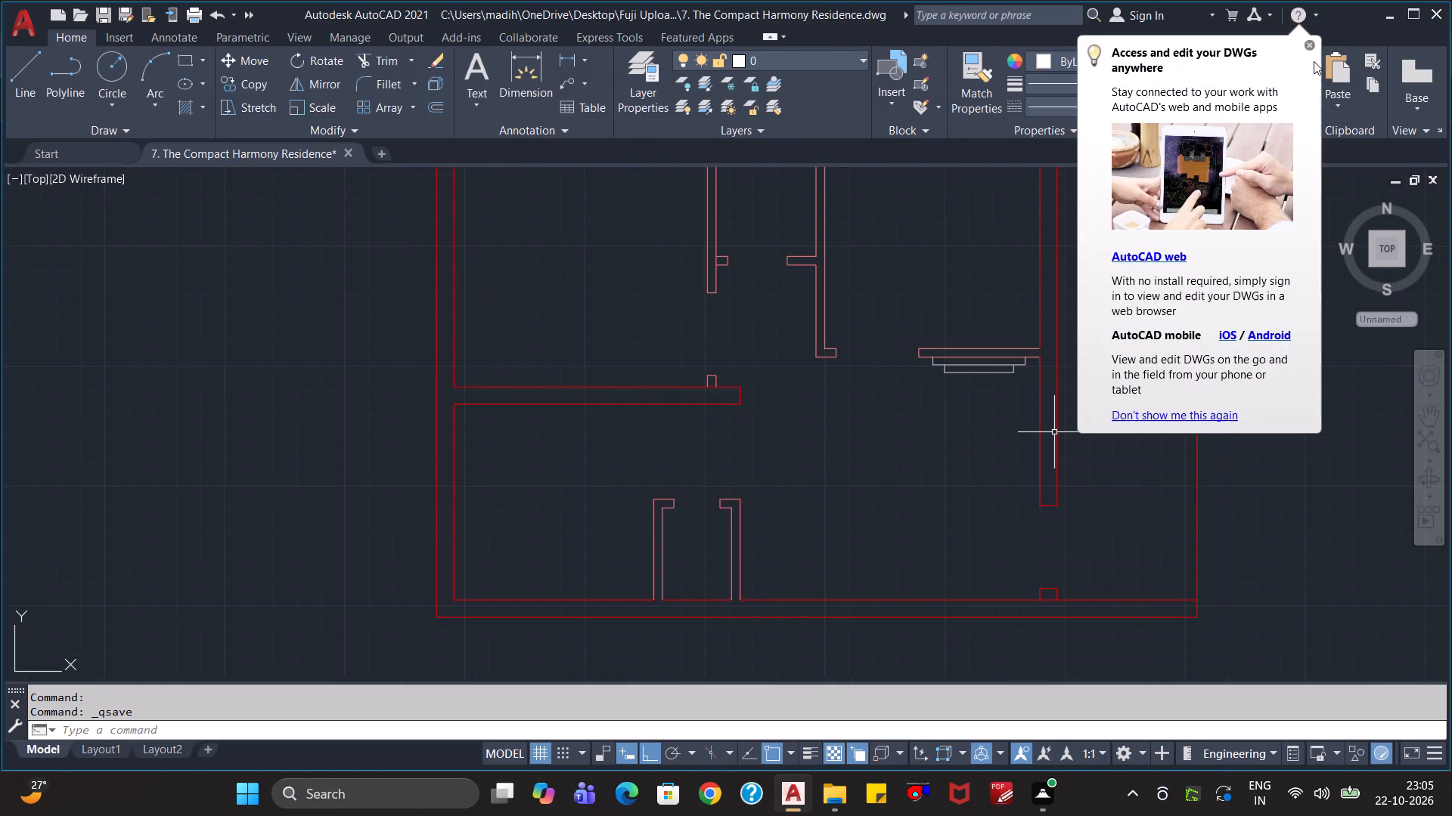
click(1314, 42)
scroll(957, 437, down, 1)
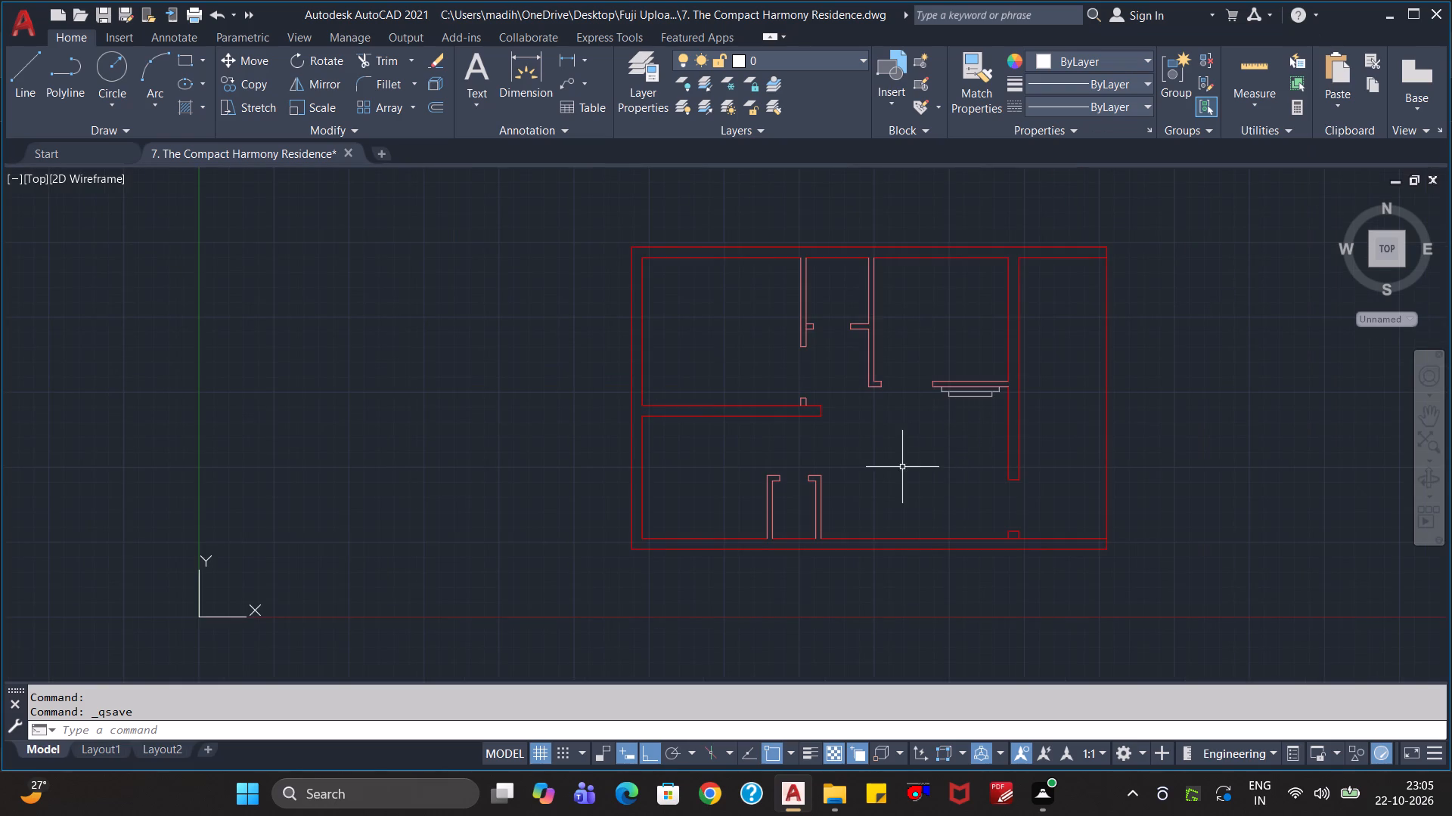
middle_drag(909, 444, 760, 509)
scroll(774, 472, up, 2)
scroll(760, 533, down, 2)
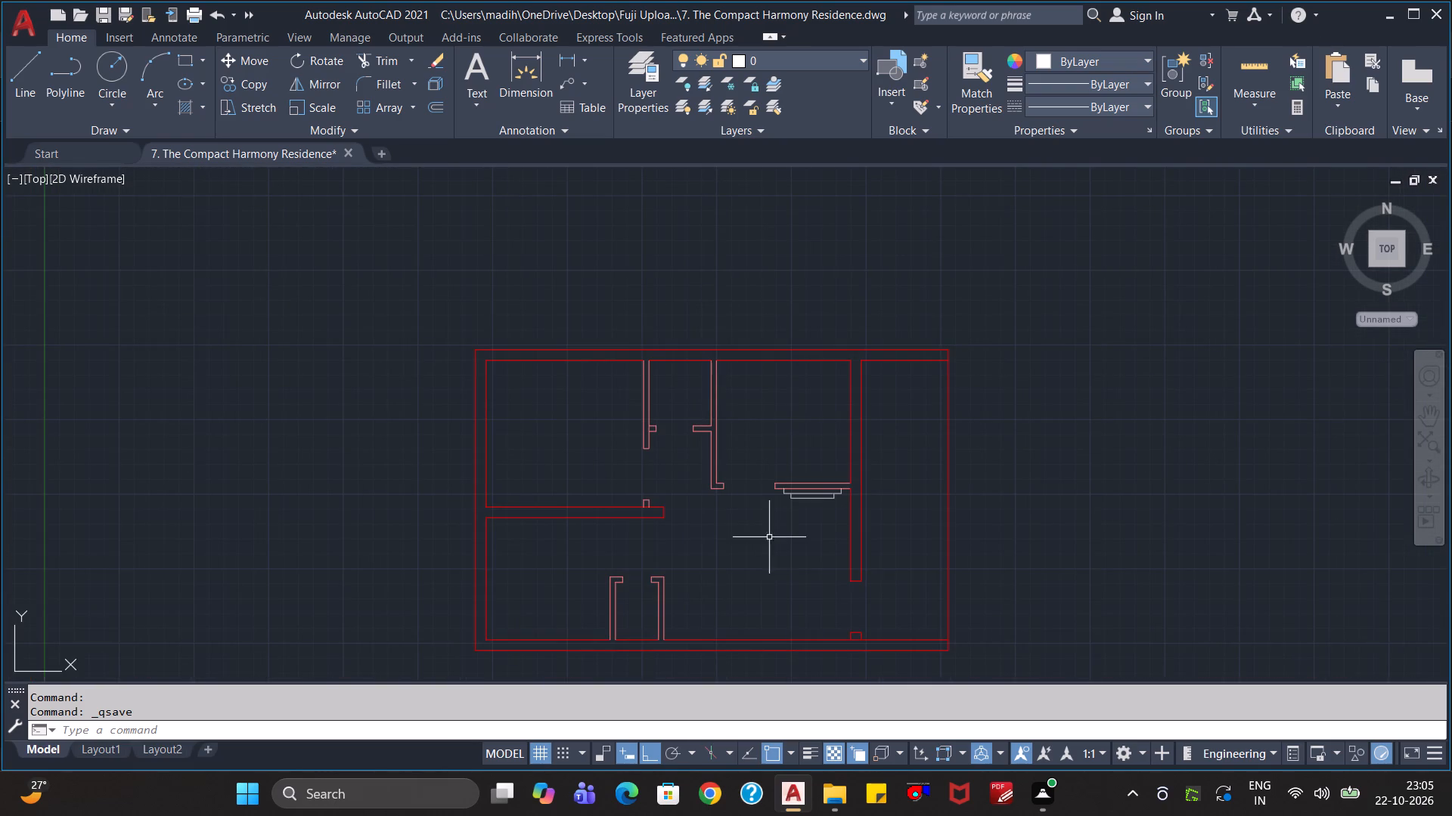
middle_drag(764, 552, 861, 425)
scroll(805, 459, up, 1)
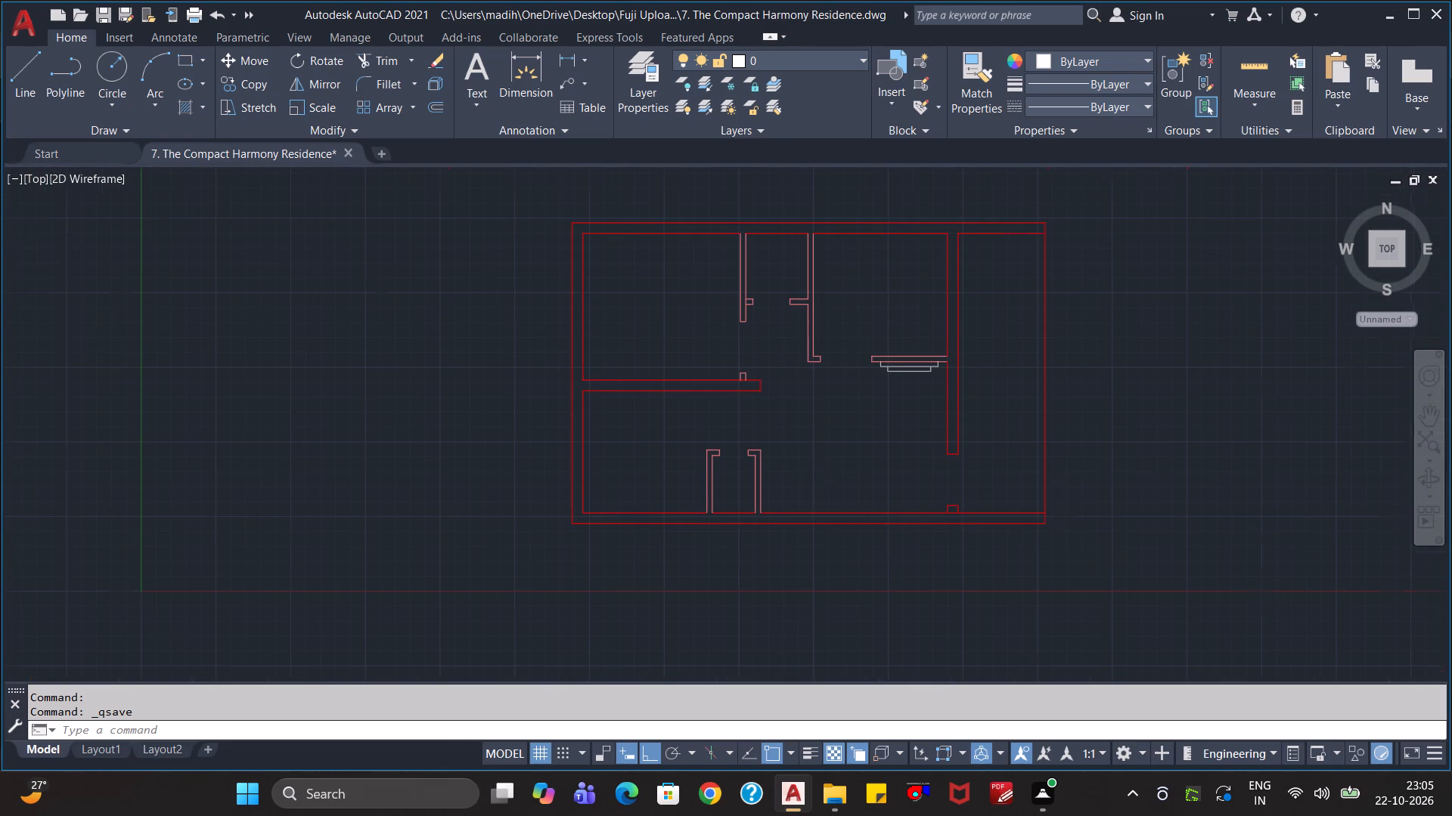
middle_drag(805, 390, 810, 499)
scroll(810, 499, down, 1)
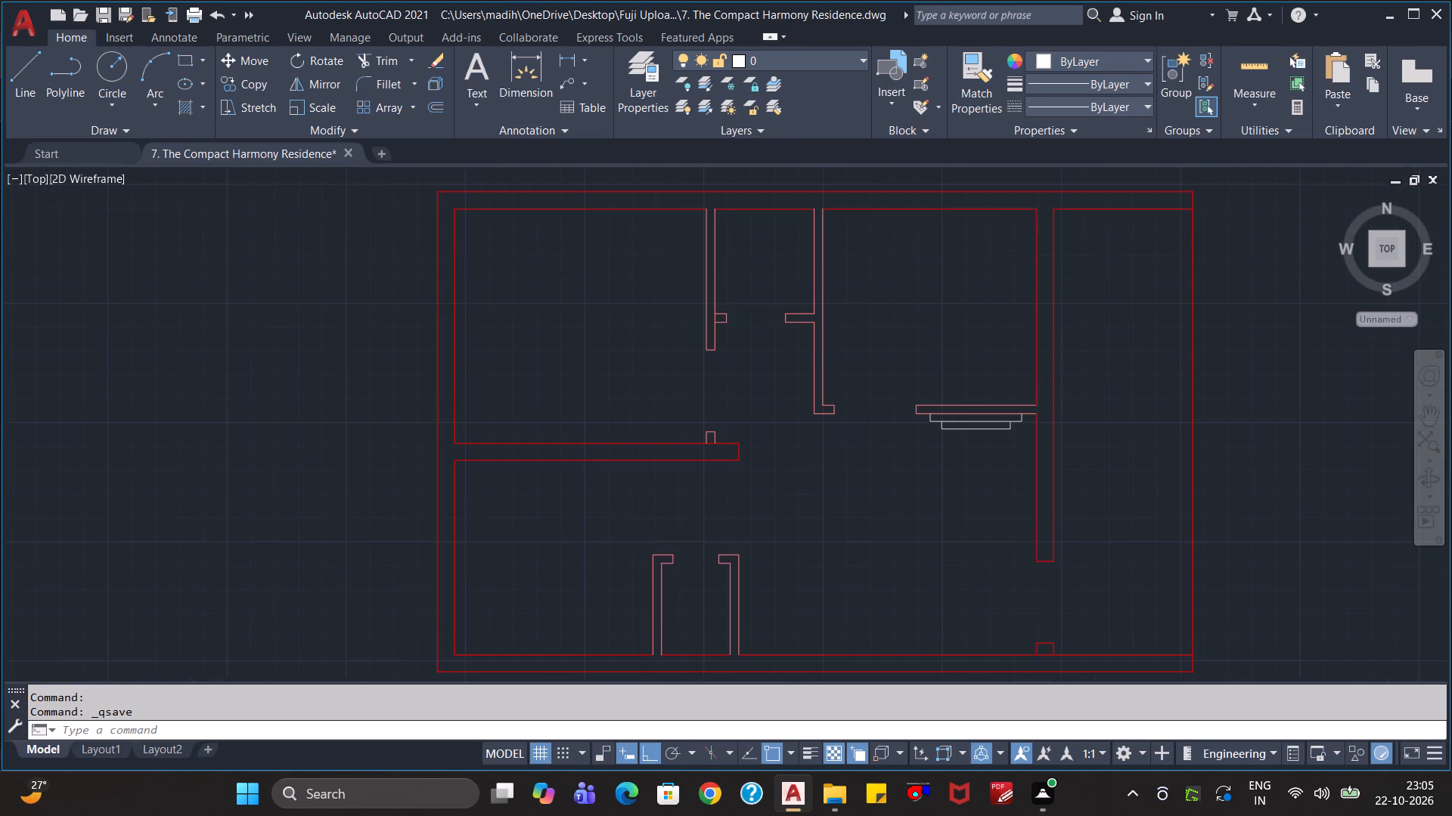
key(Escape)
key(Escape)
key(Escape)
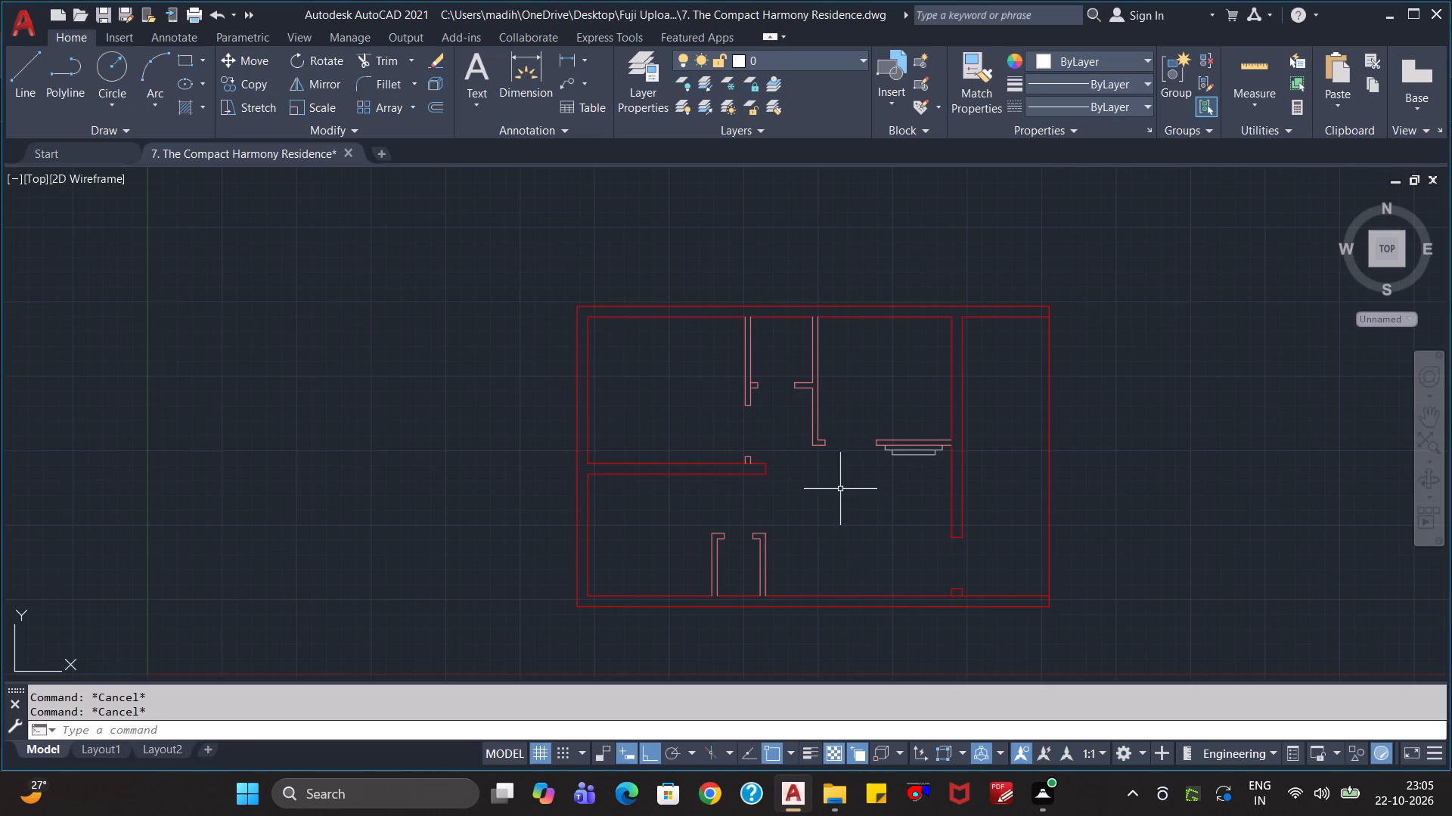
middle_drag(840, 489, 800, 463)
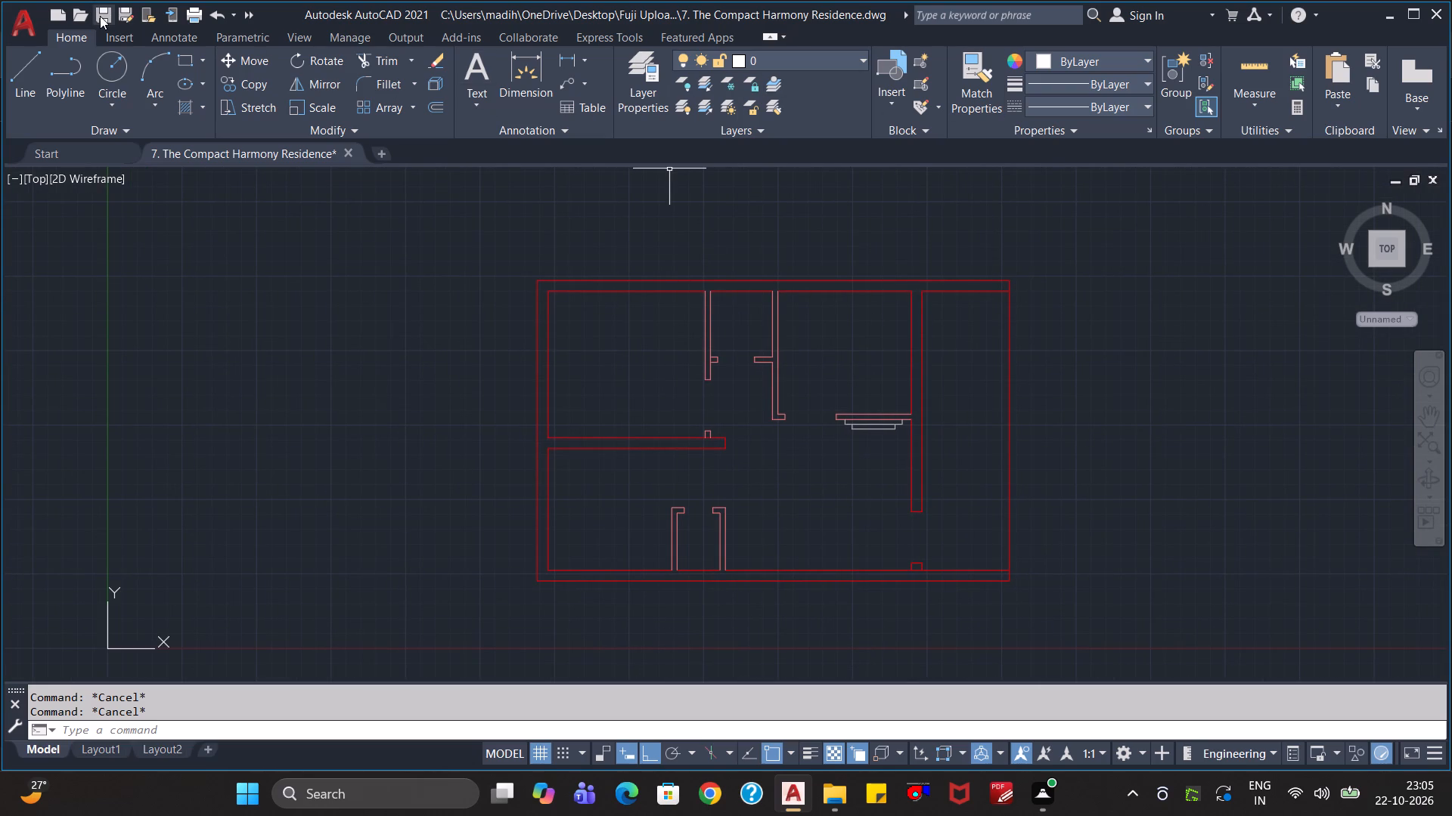
Draw a rectangle about 1'-1" wide and 5' long in the upper-left room's top corner, against the partition.
click(182, 54)
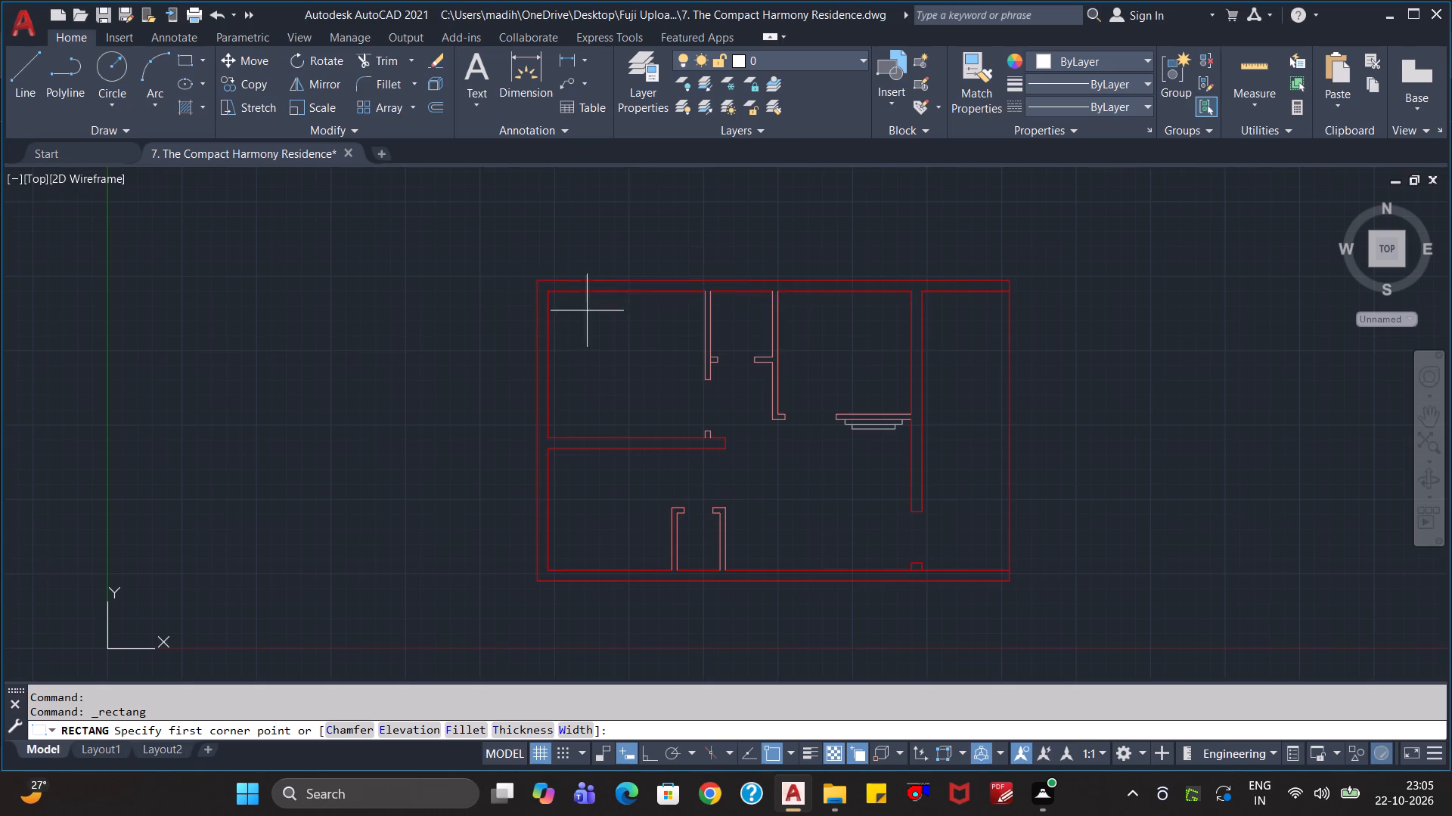
scroll(730, 297, up, 2)
click(662, 288)
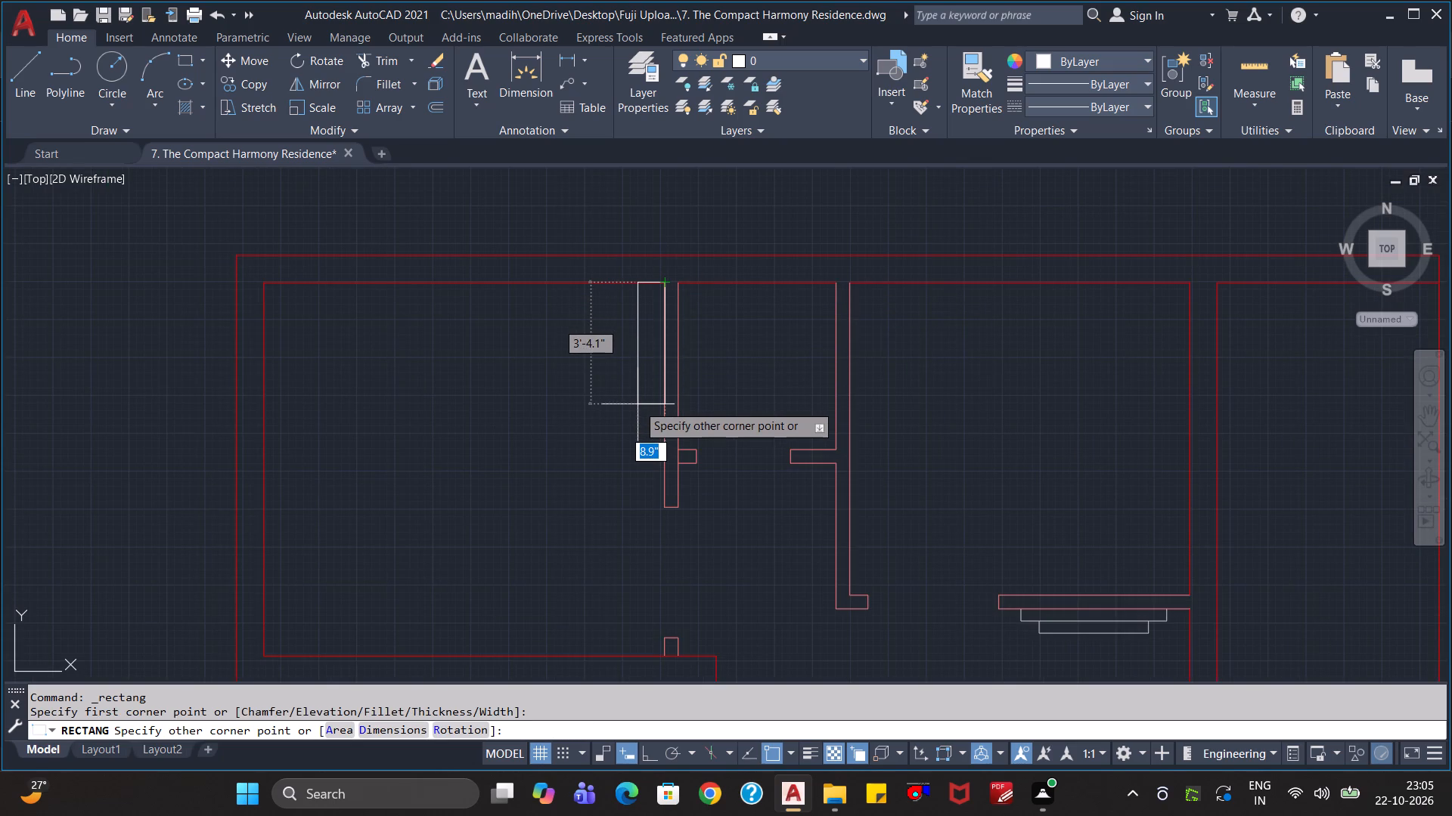
click(624, 467)
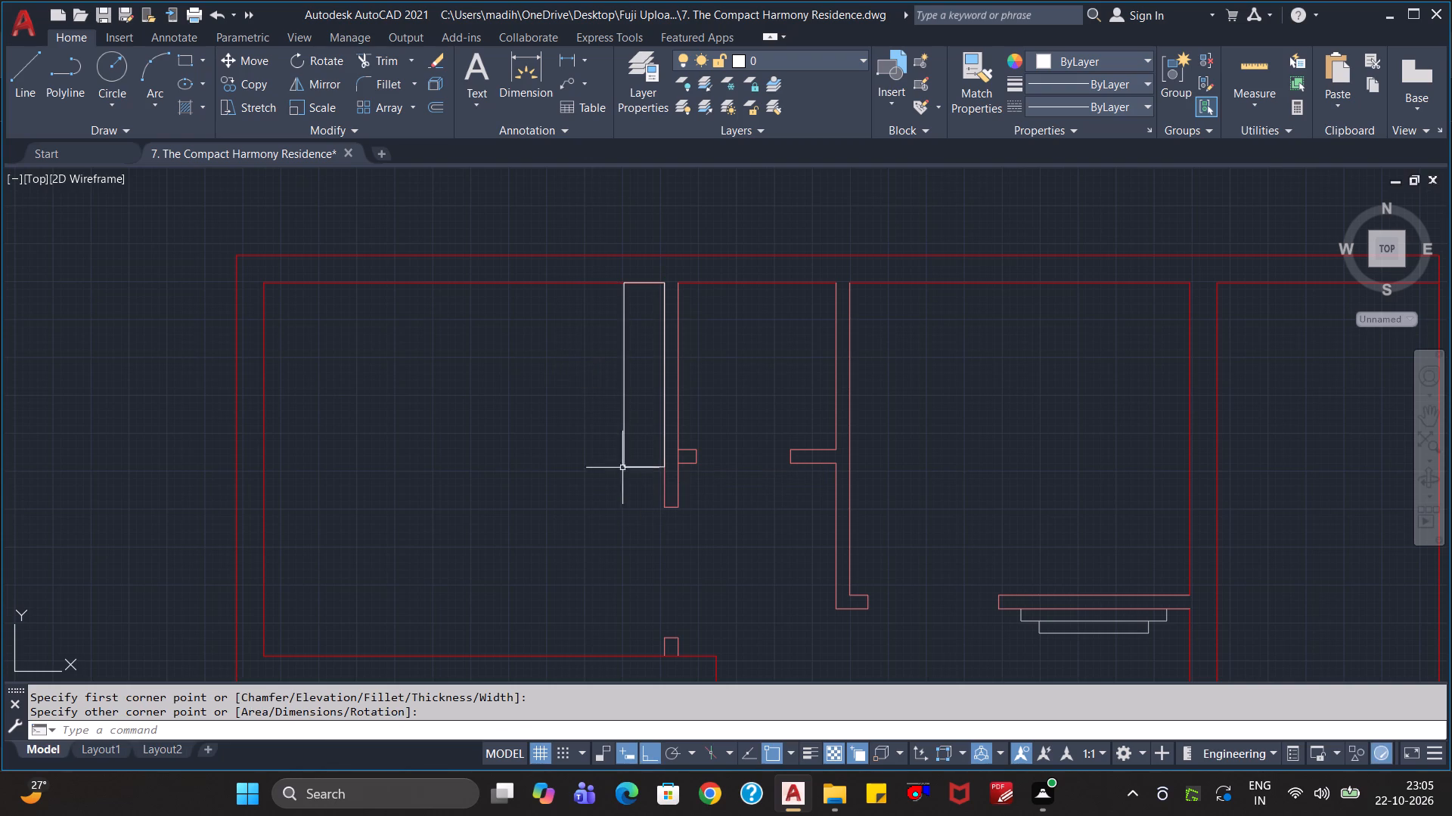
key(Escape)
key(Escape)
key(Escape)
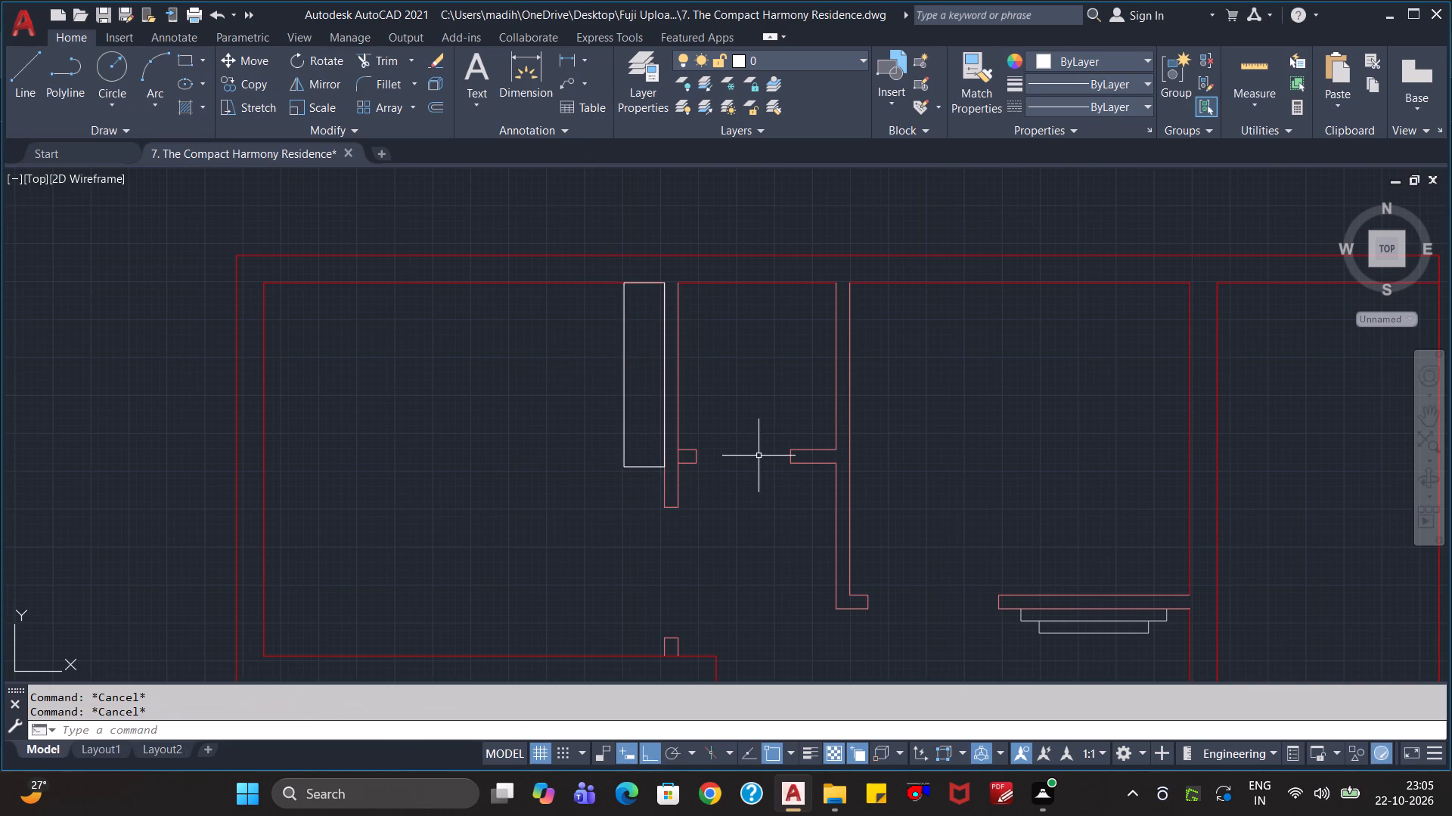
key(Escape)
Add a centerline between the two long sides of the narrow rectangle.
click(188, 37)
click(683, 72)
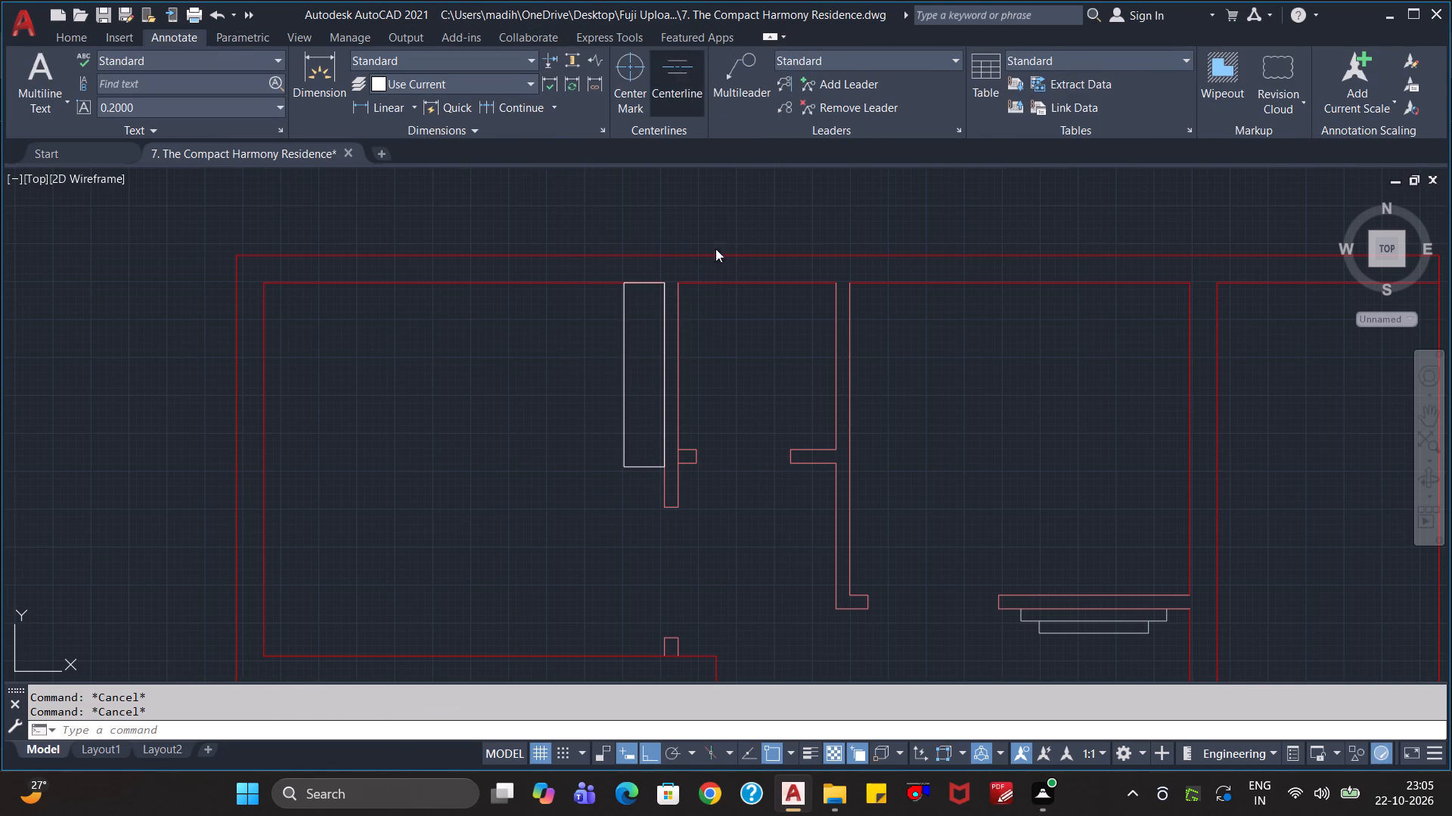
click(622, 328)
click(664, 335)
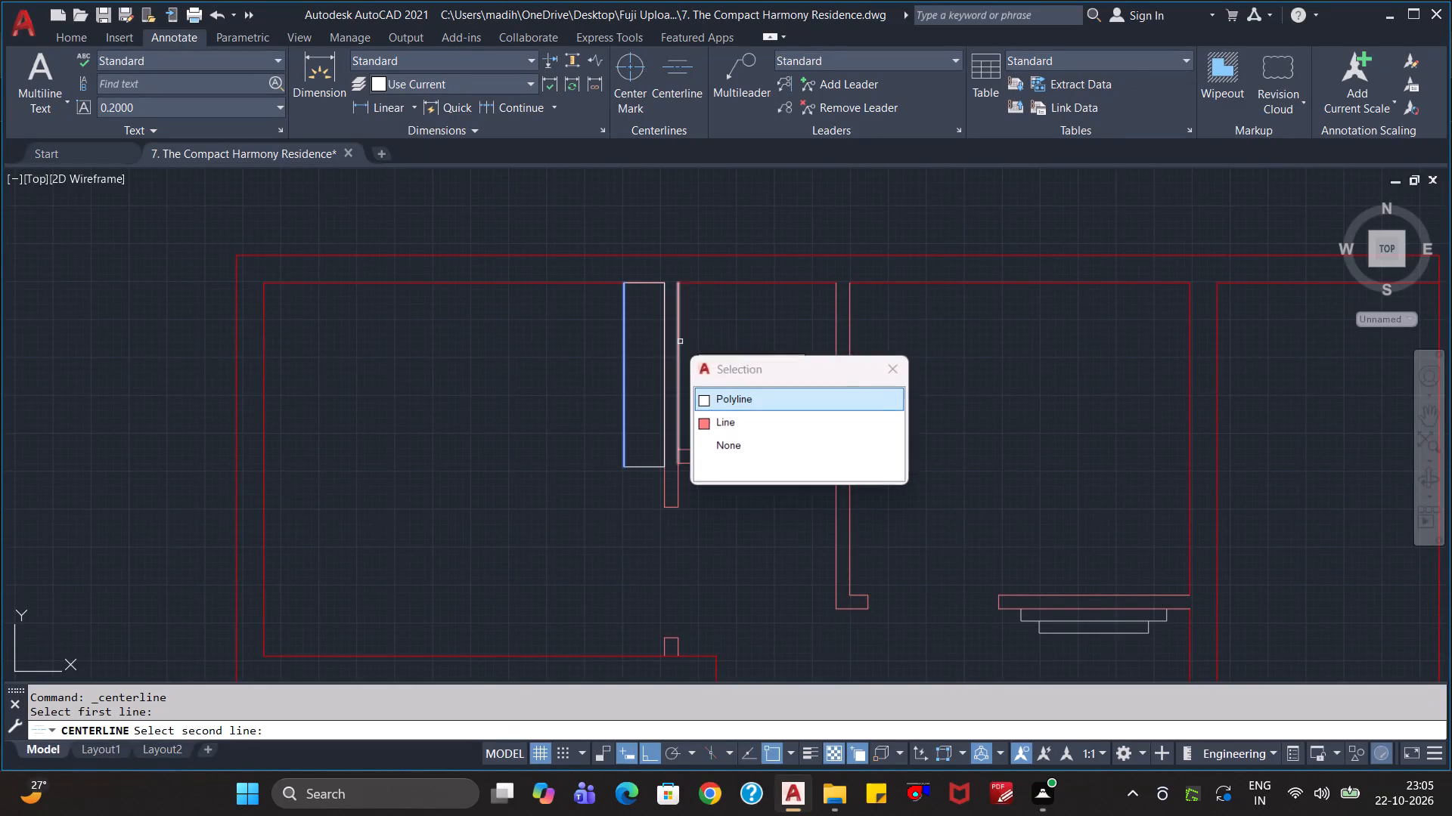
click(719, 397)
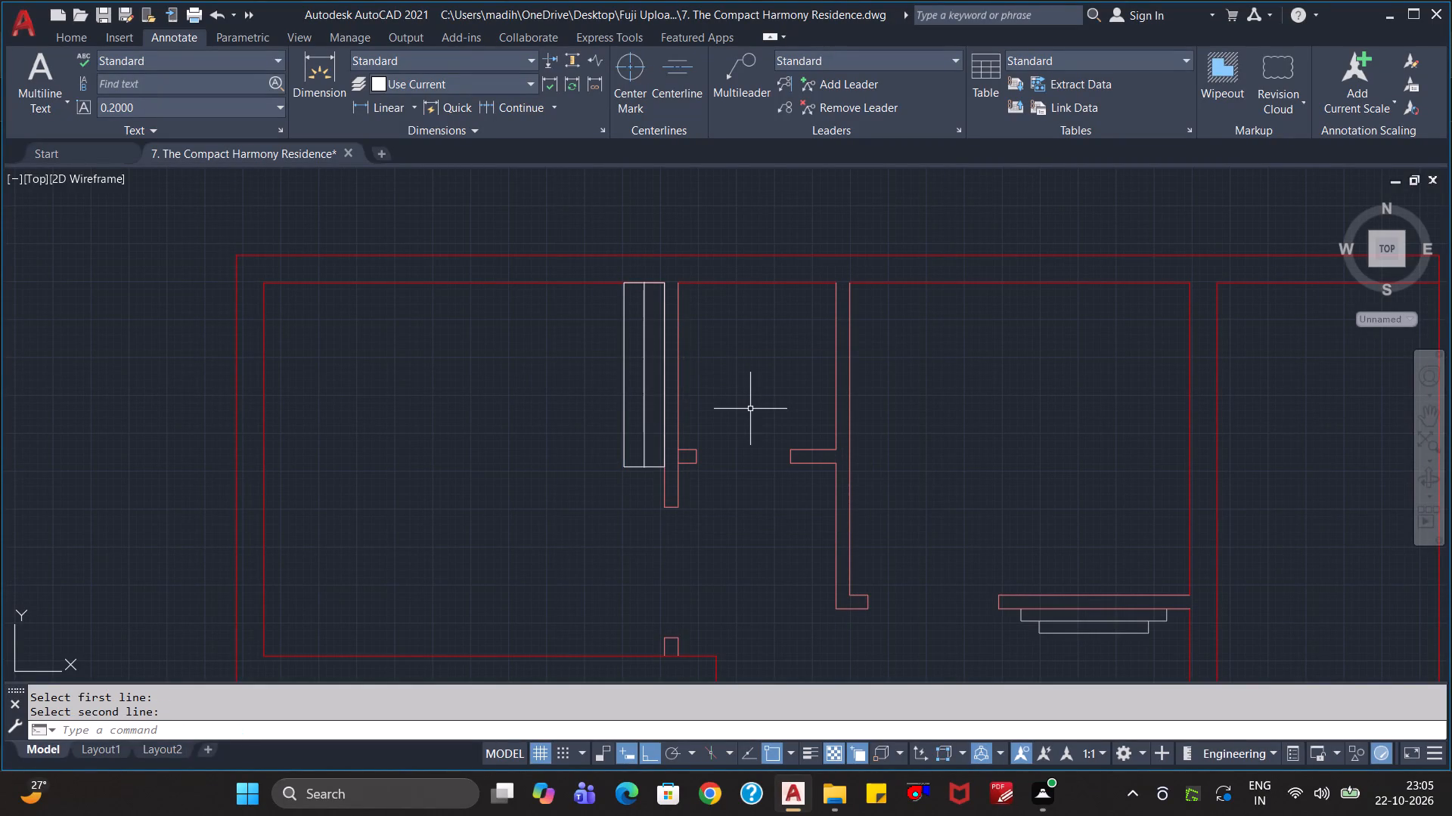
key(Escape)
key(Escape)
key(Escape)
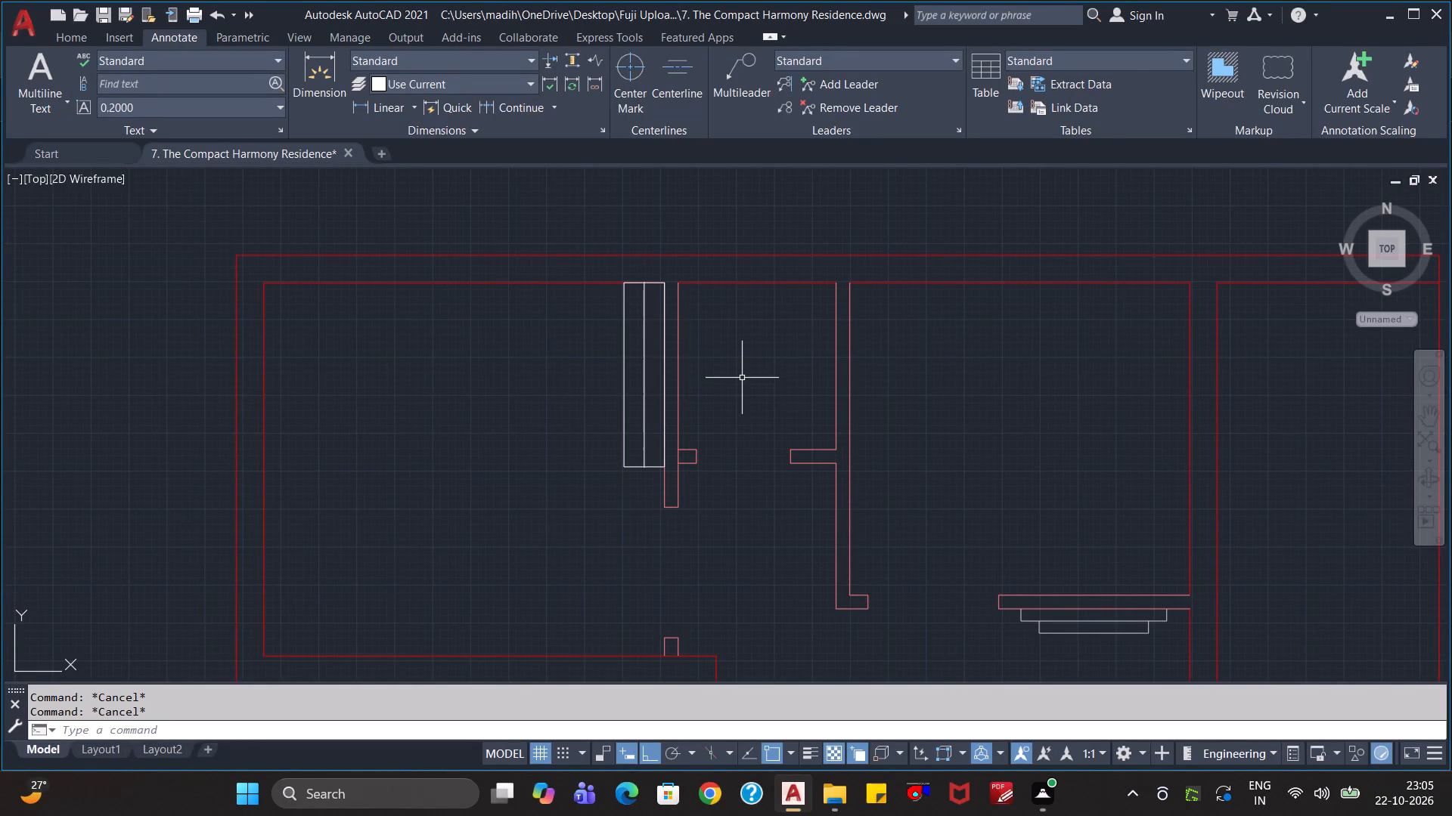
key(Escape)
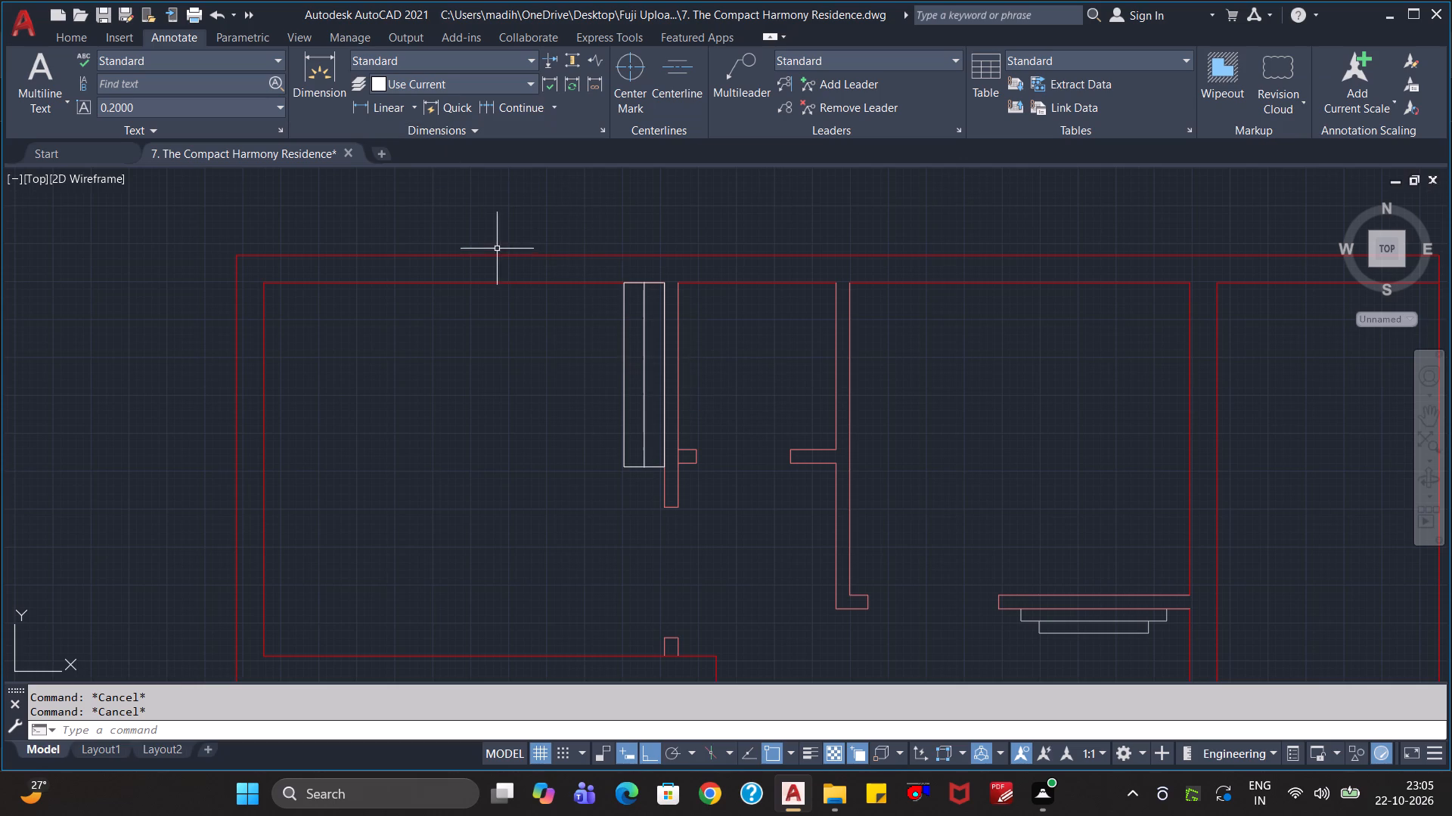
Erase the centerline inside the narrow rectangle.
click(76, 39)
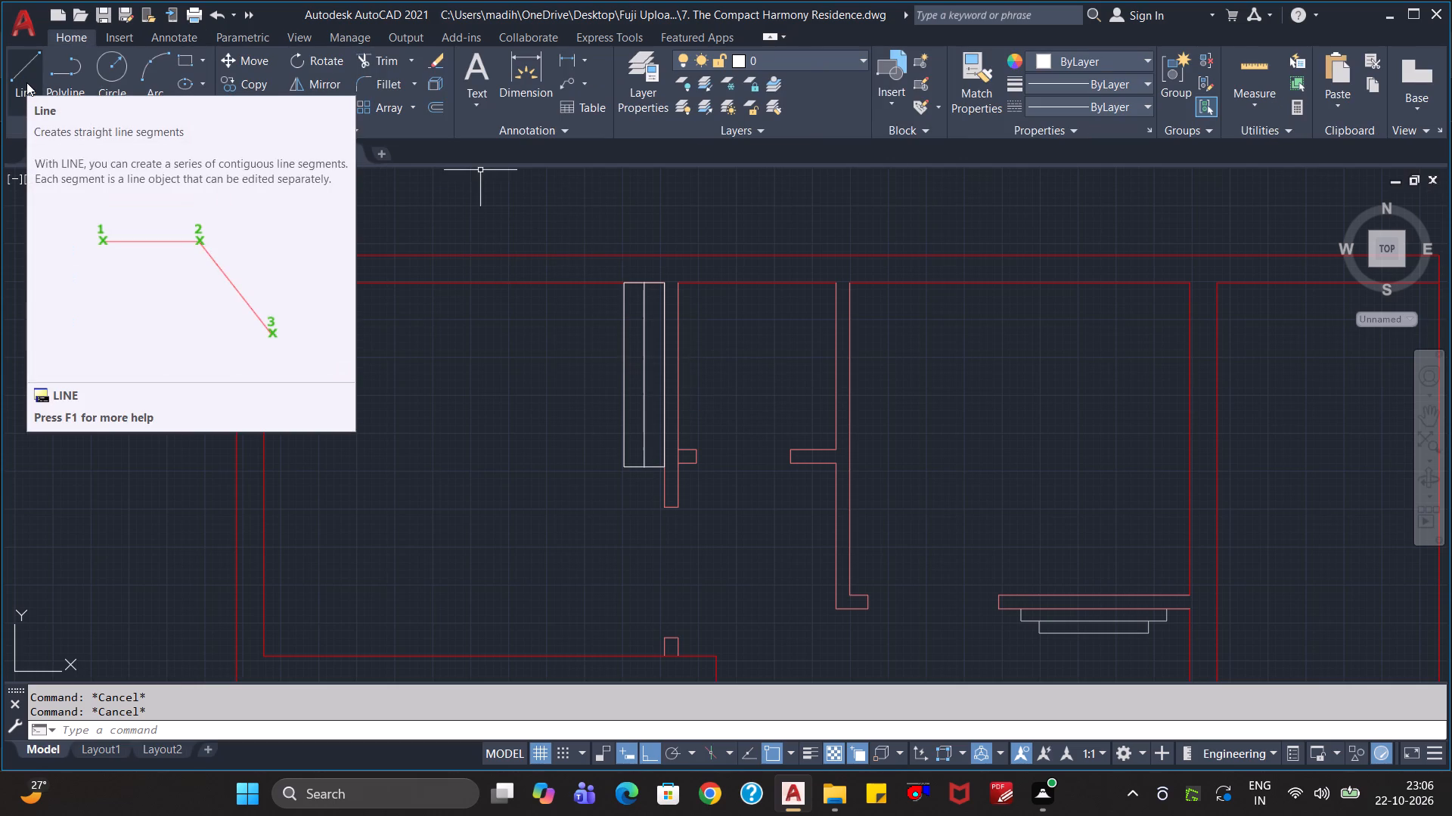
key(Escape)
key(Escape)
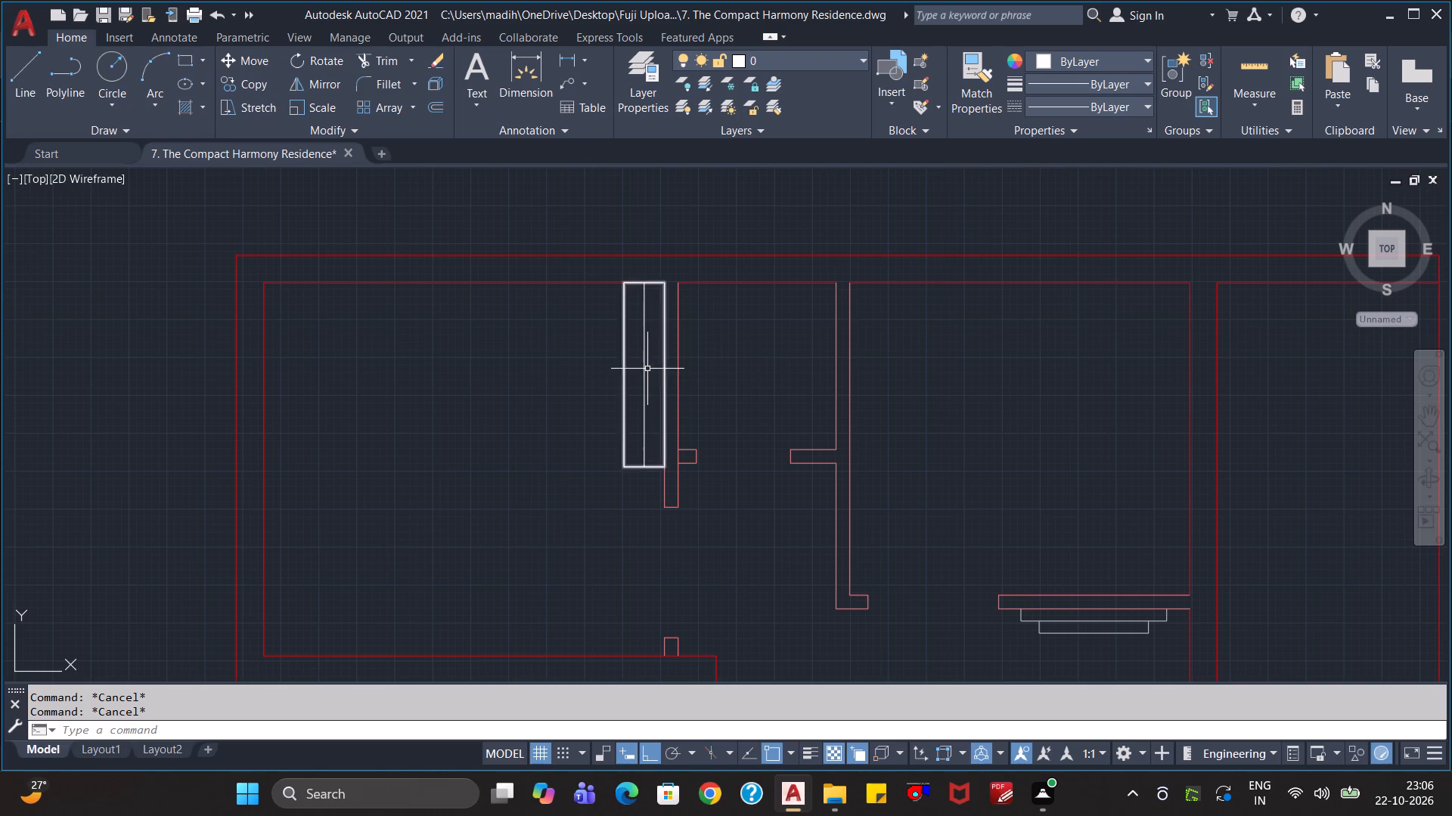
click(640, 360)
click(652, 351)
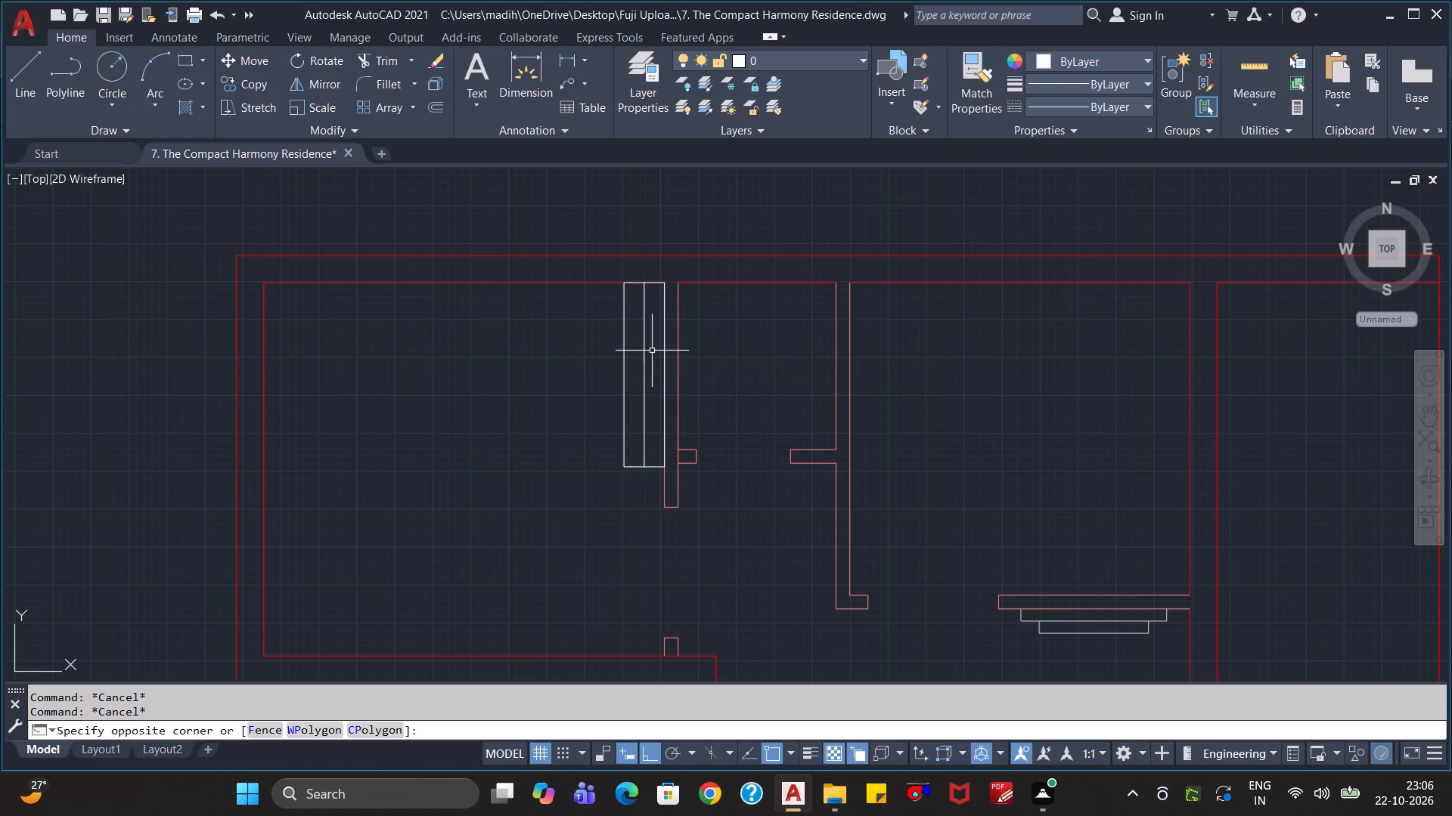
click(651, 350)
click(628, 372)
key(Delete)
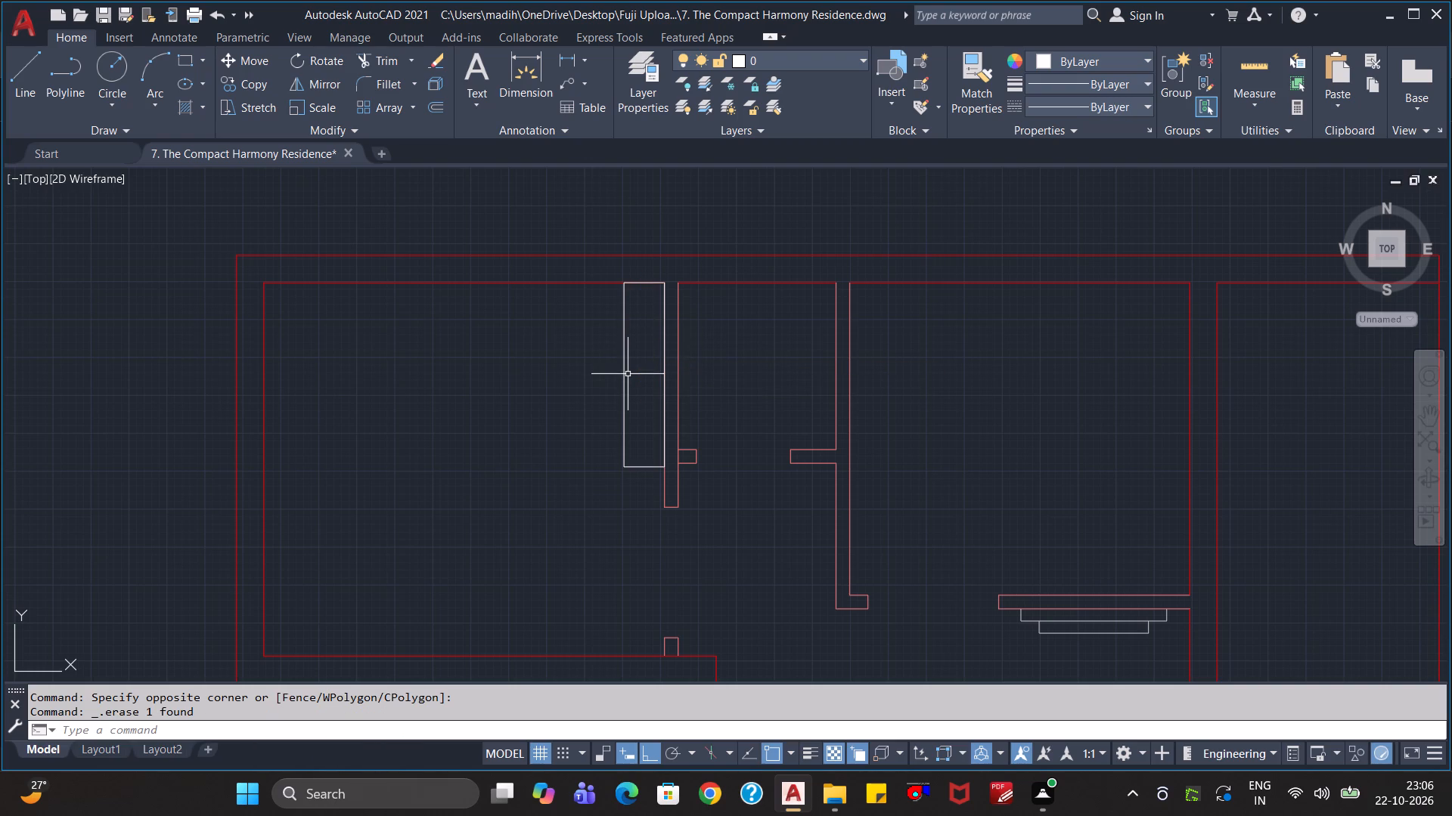
Explode the narrow rectangle beside the upper-left room's partition into separate lines.
click(626, 464)
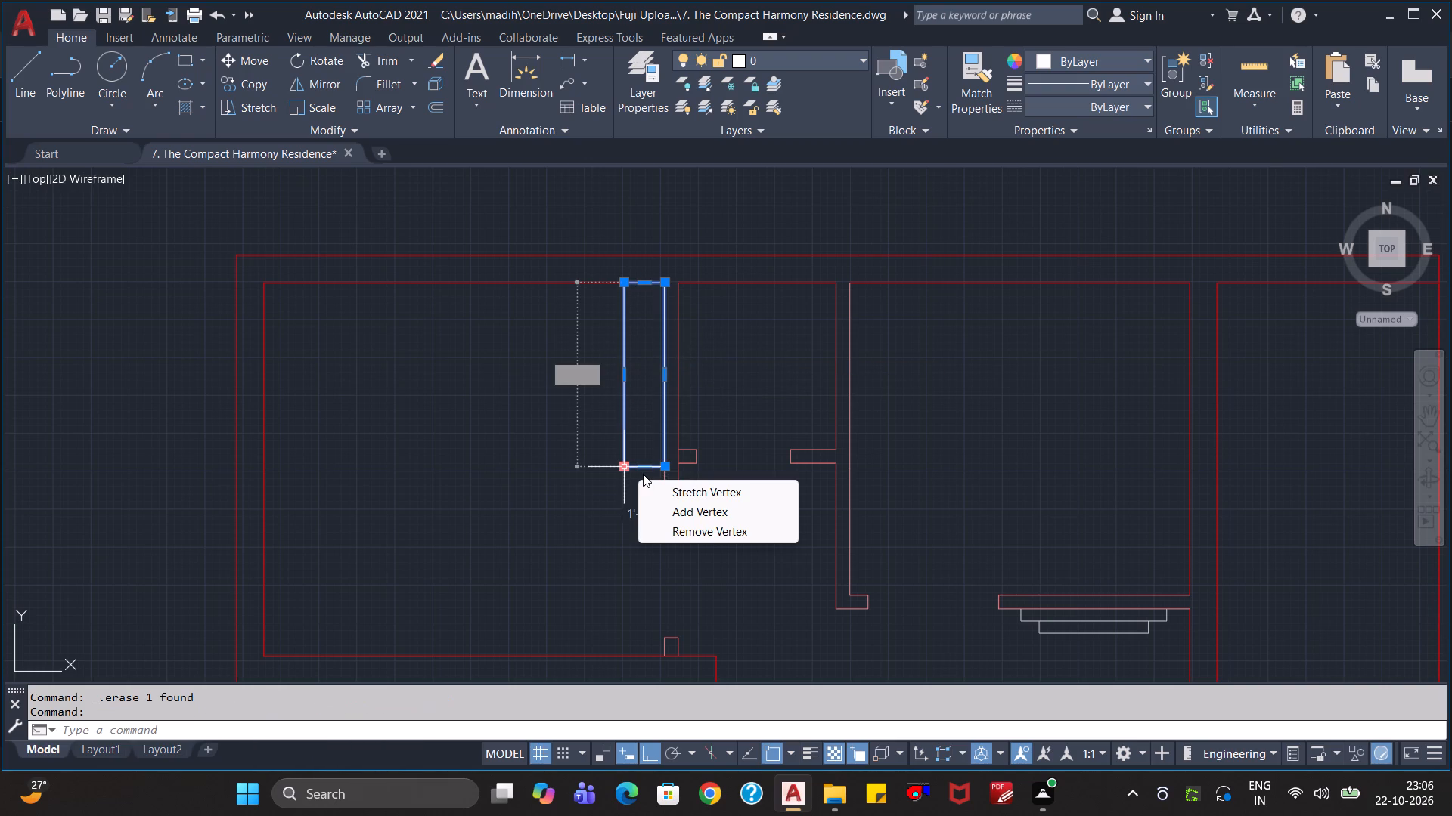
key(Escape)
text(exp)
key(Down)
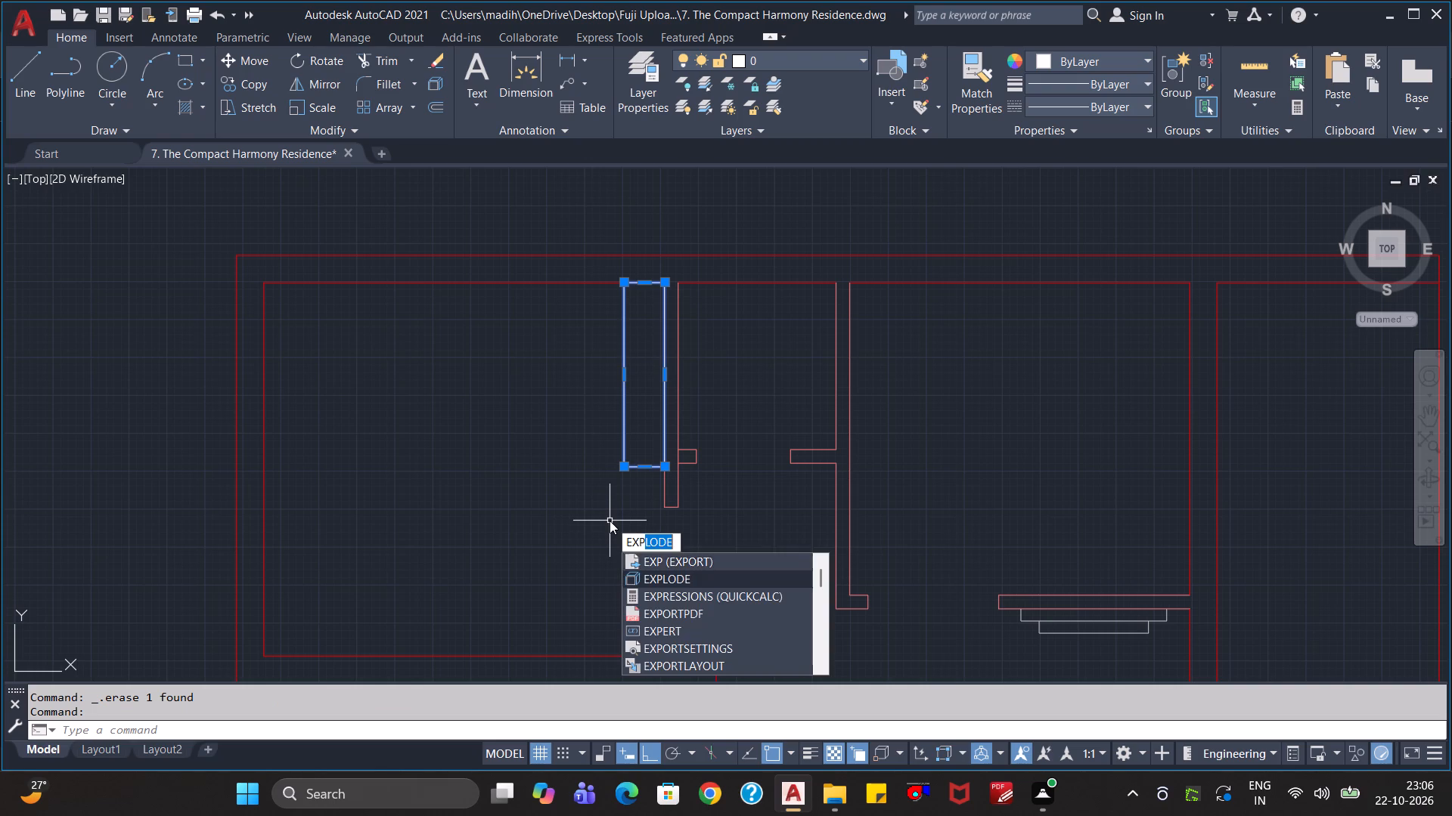
key(Return)
key(Escape)
key(Escape)
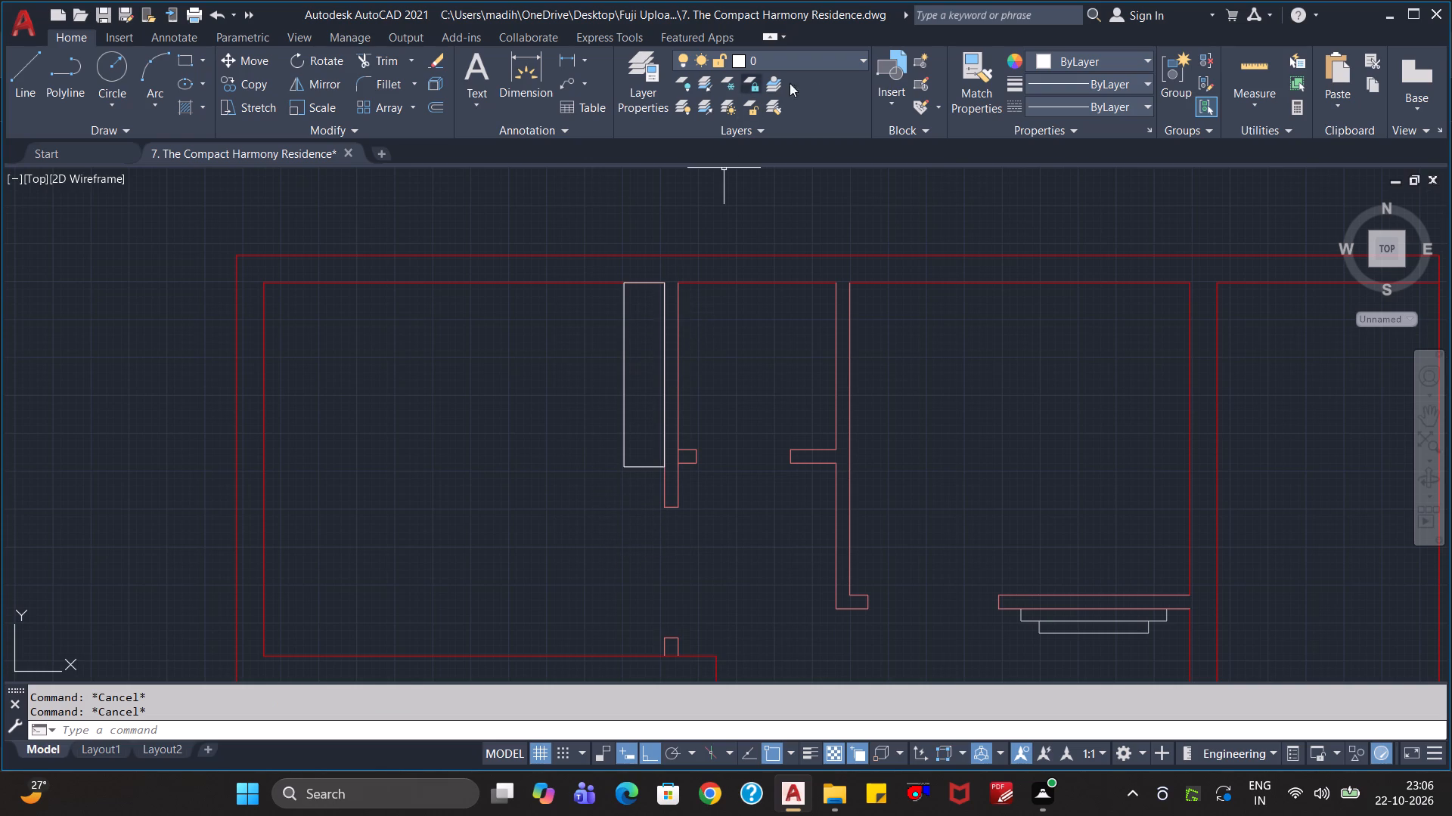
Measure the narrow rectangle's width and length with the quick measure tool.
click(1258, 54)
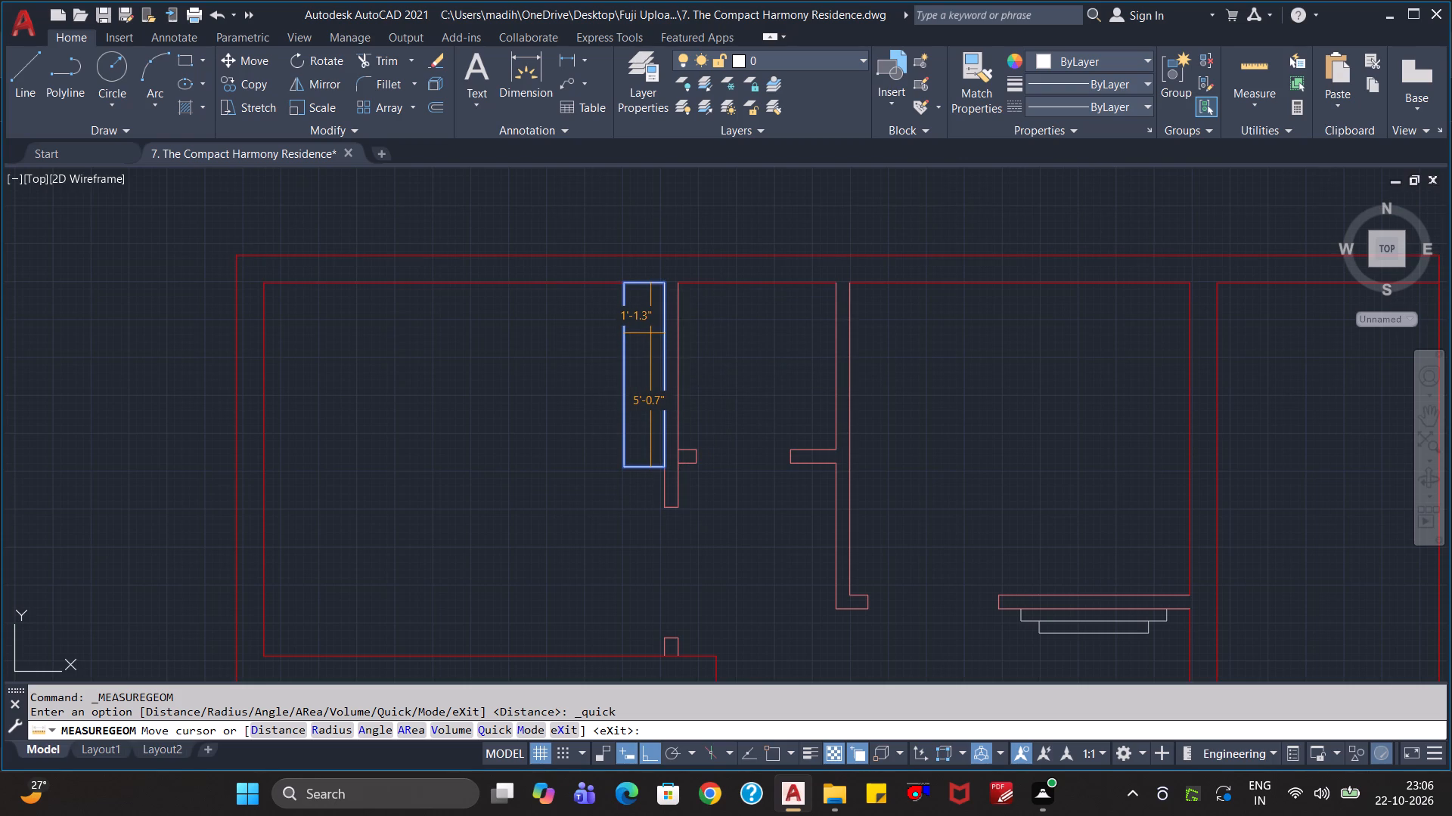
key(Escape)
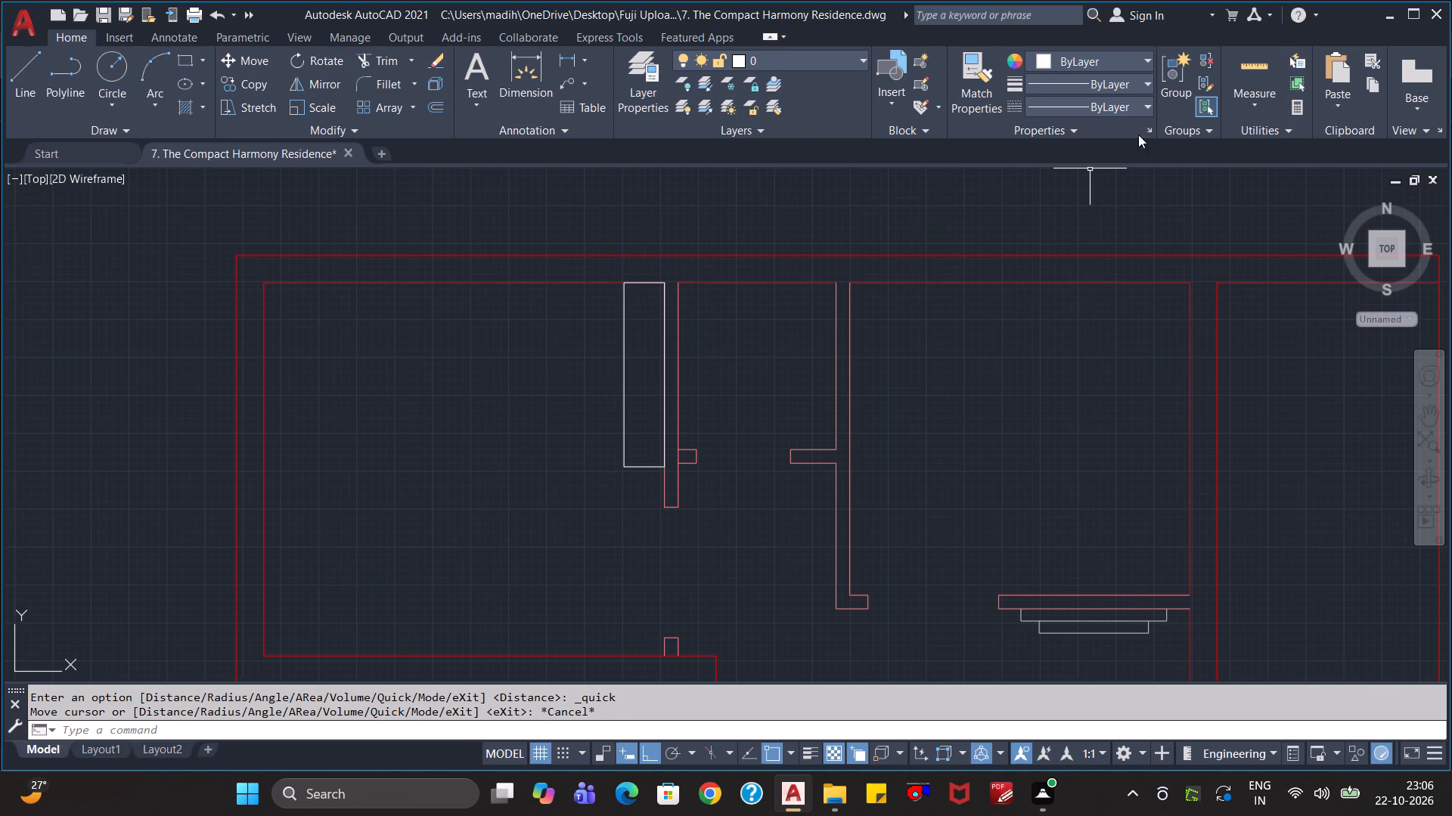
click(1252, 65)
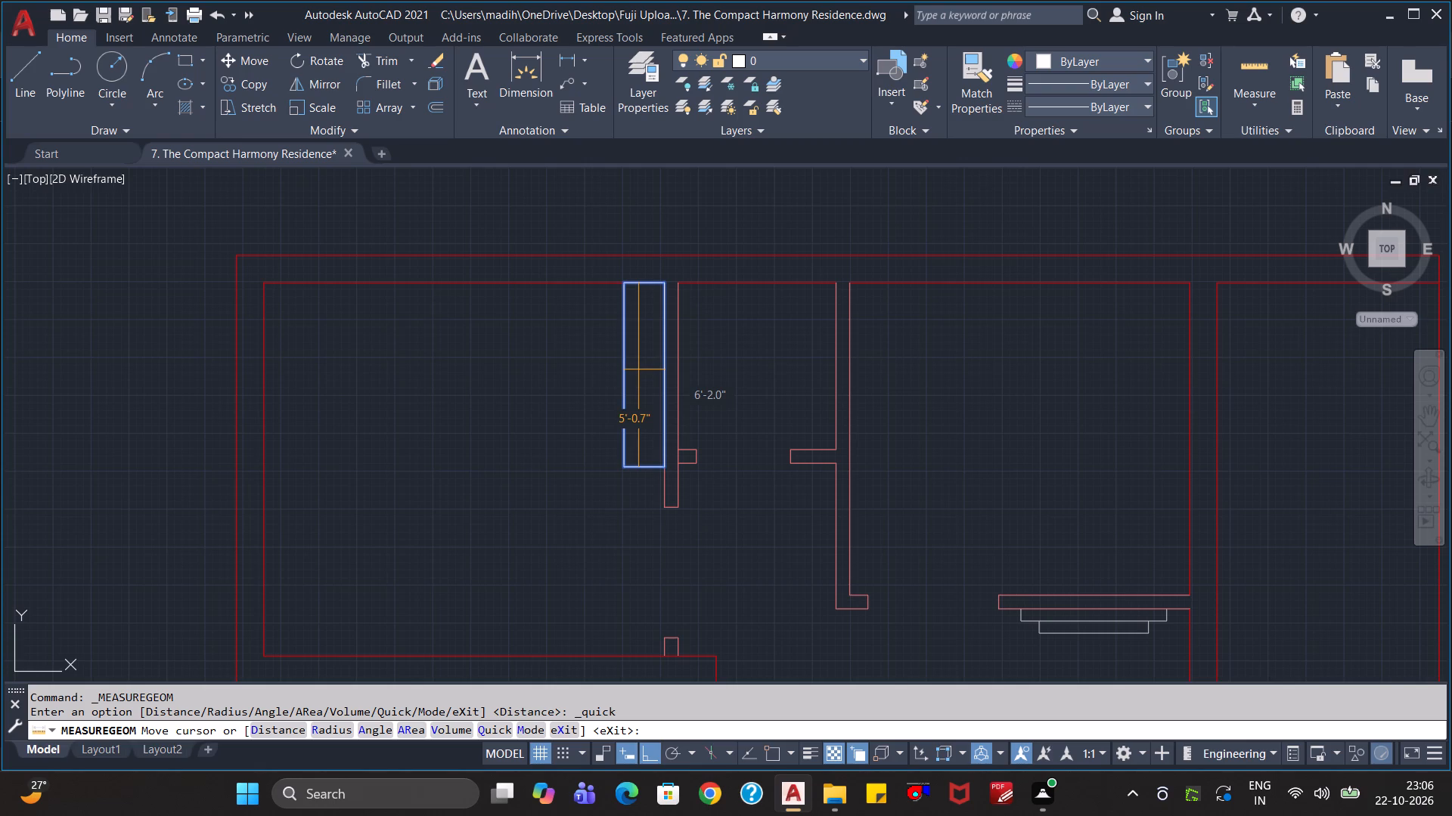
key(Escape)
key(Escape)
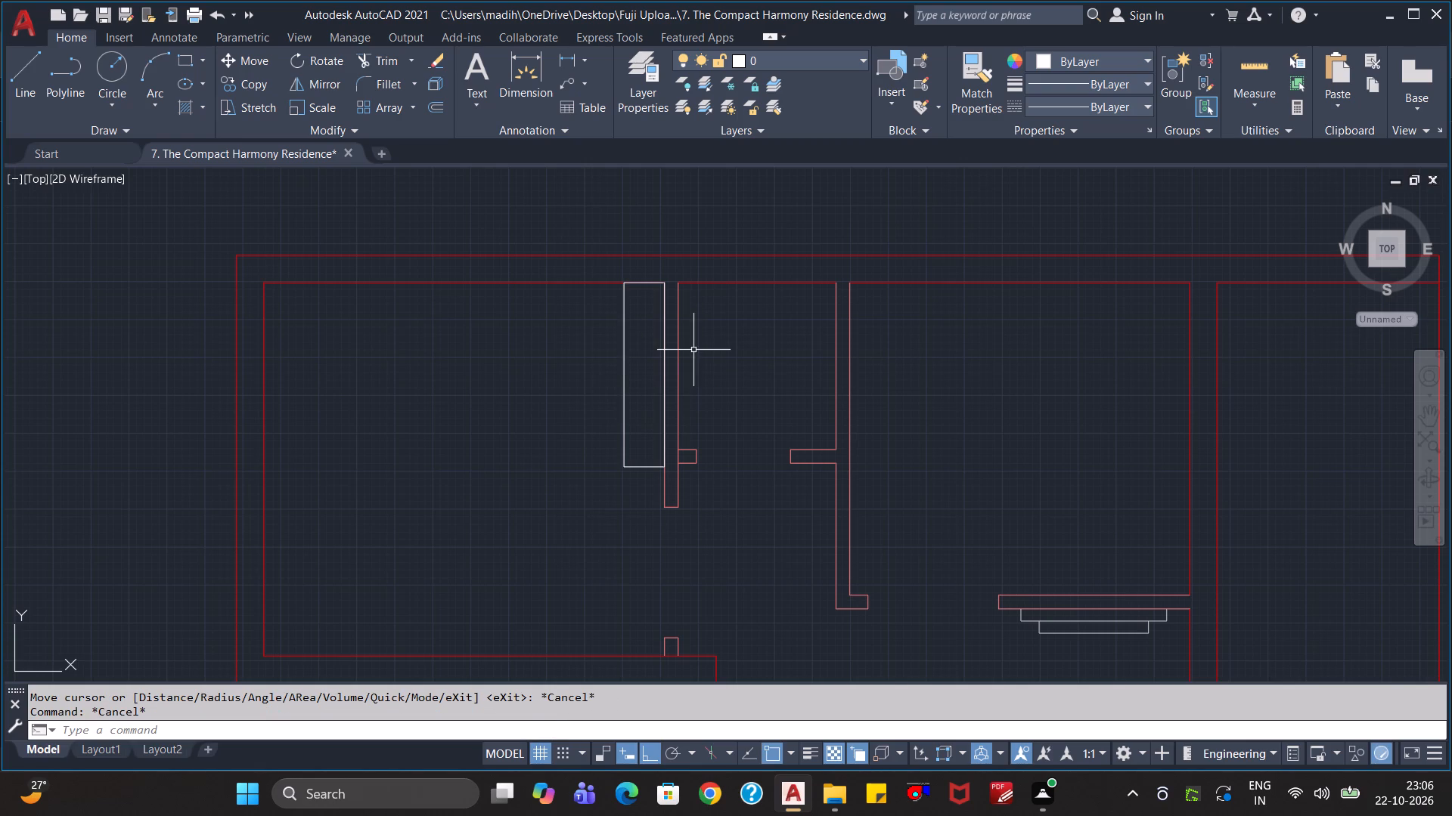
Offset the narrow rectangle's long side along the partition 6" into the rectangle.
scroll(655, 369, up, 1)
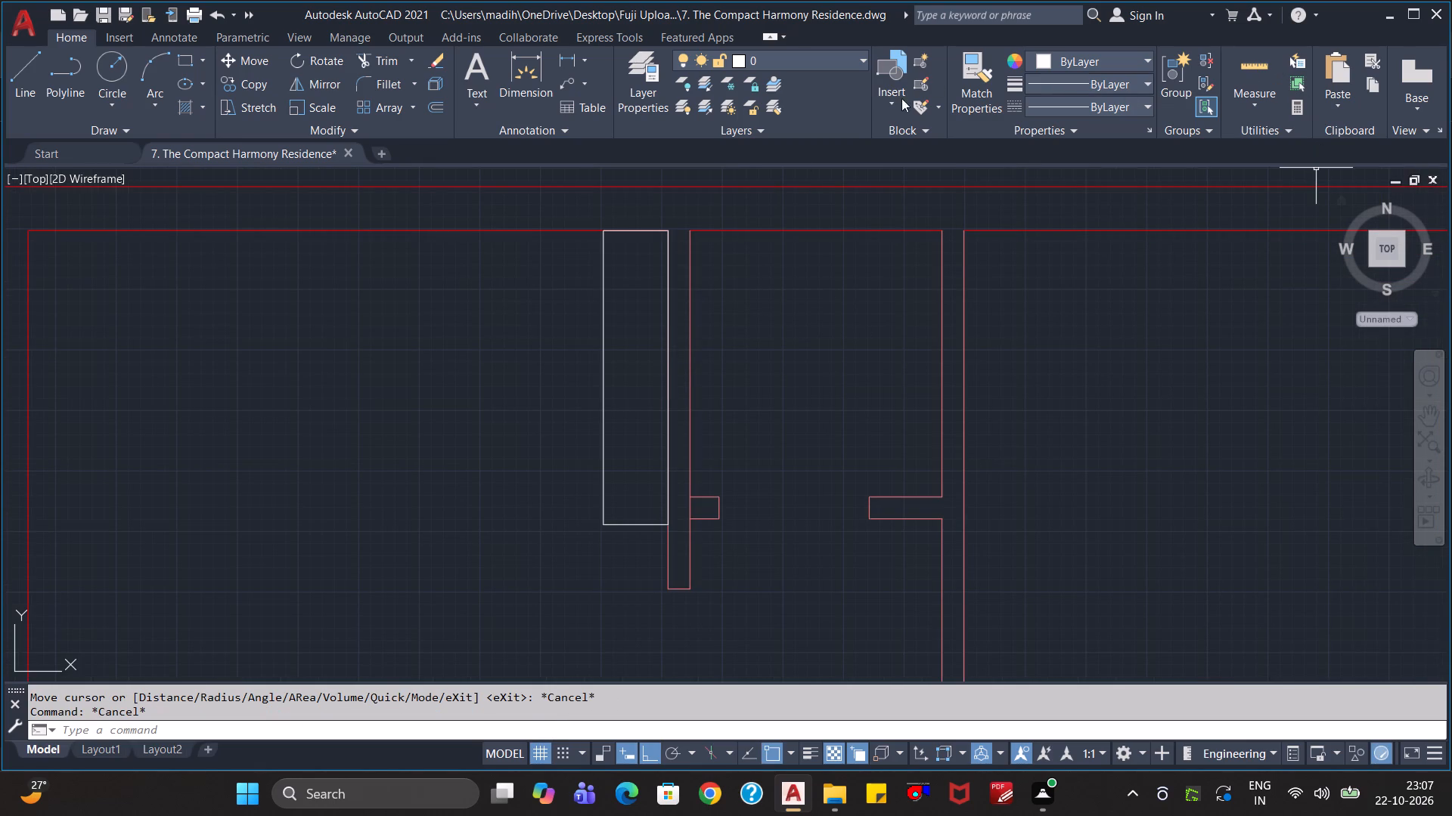
key(o)
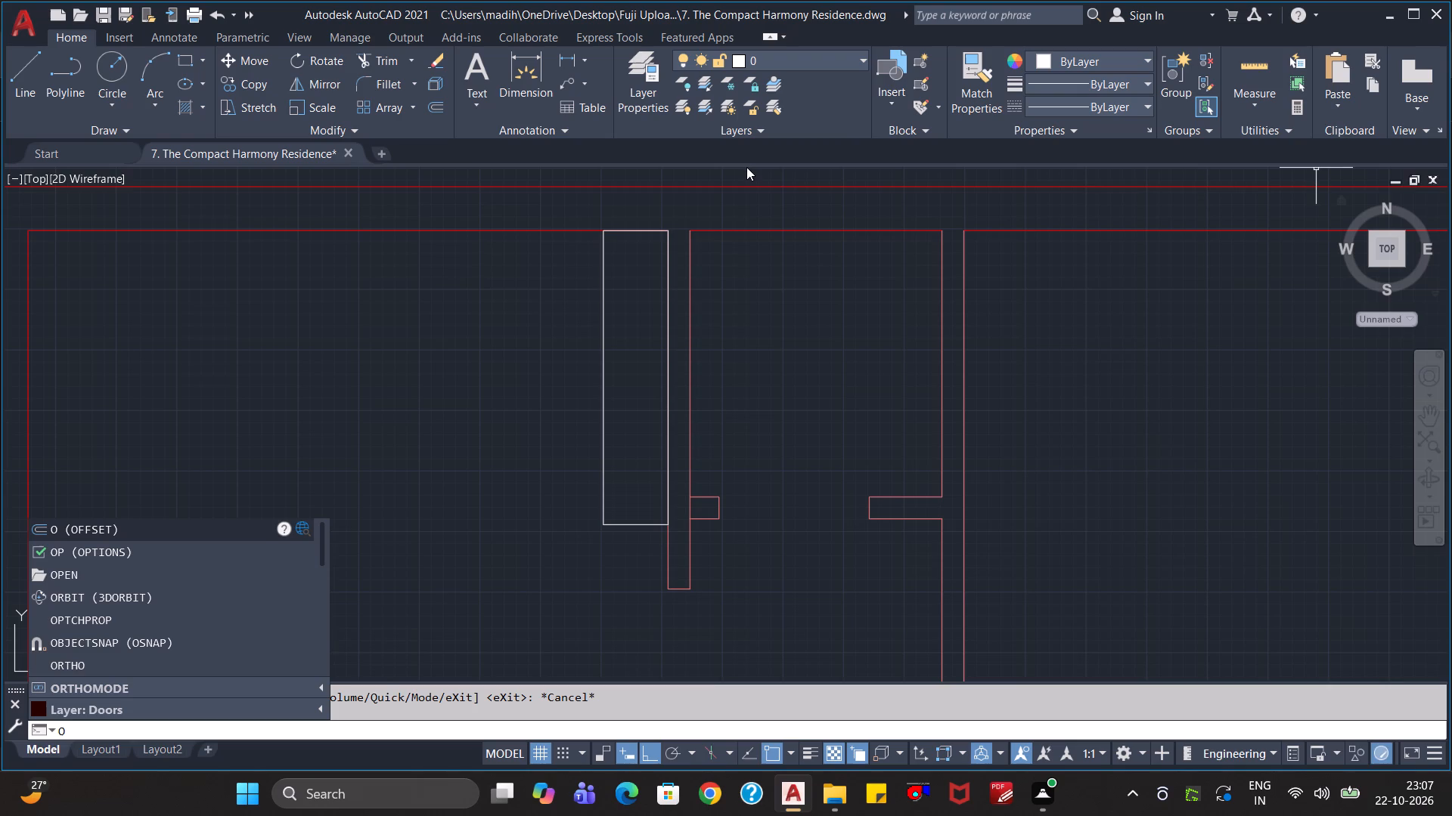
key(Return)
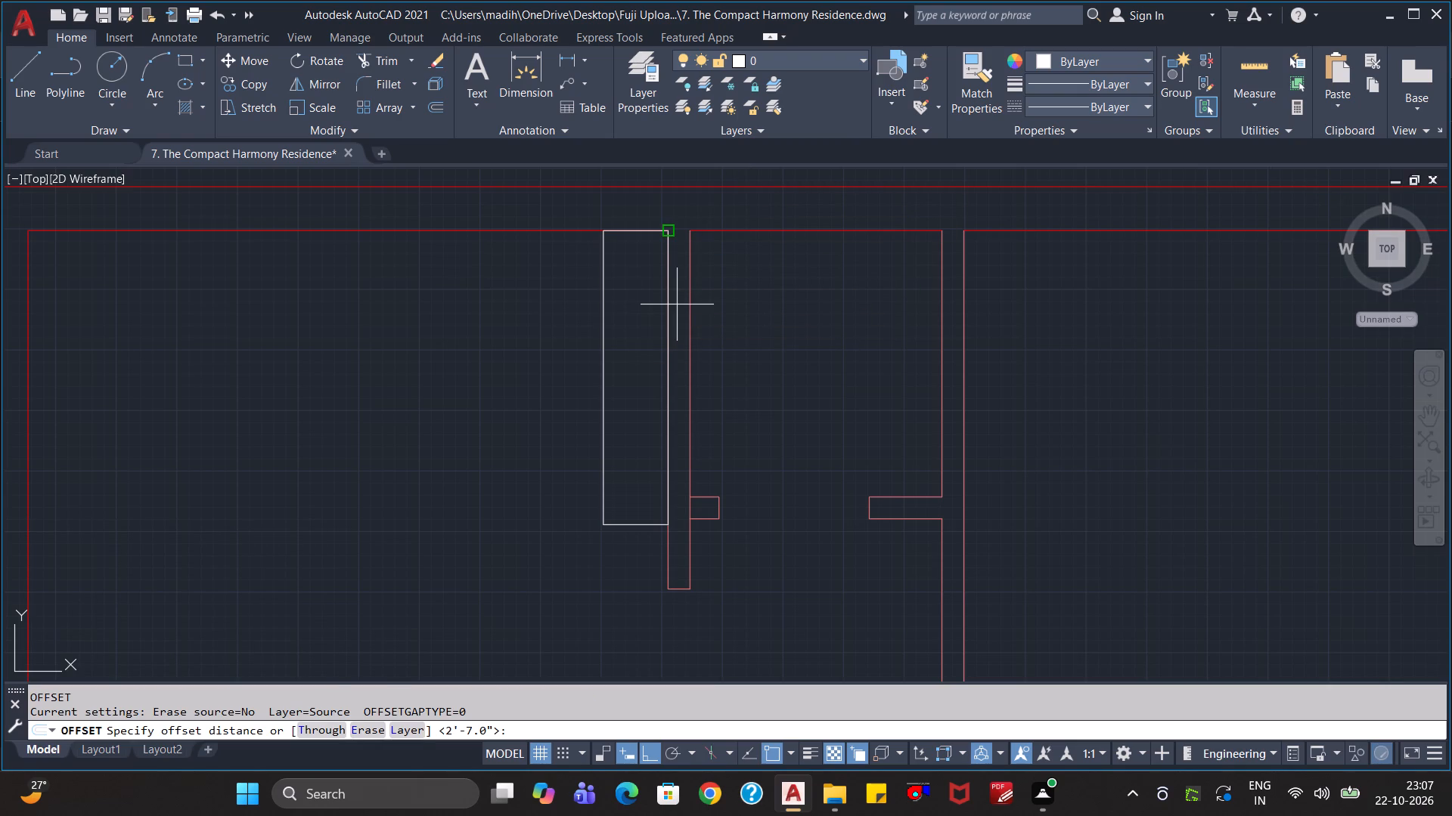
key(Return)
click(667, 313)
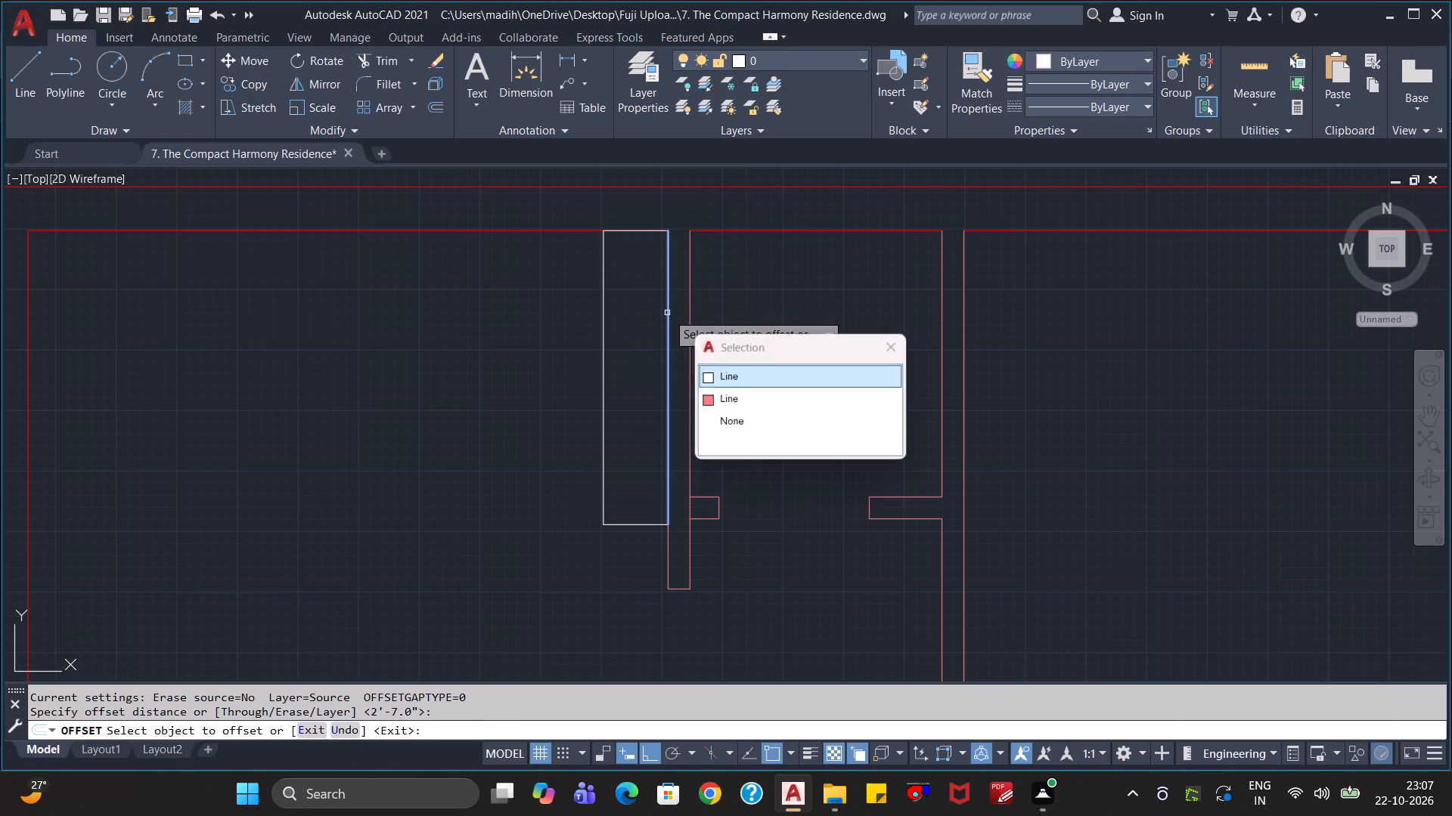
click(700, 372)
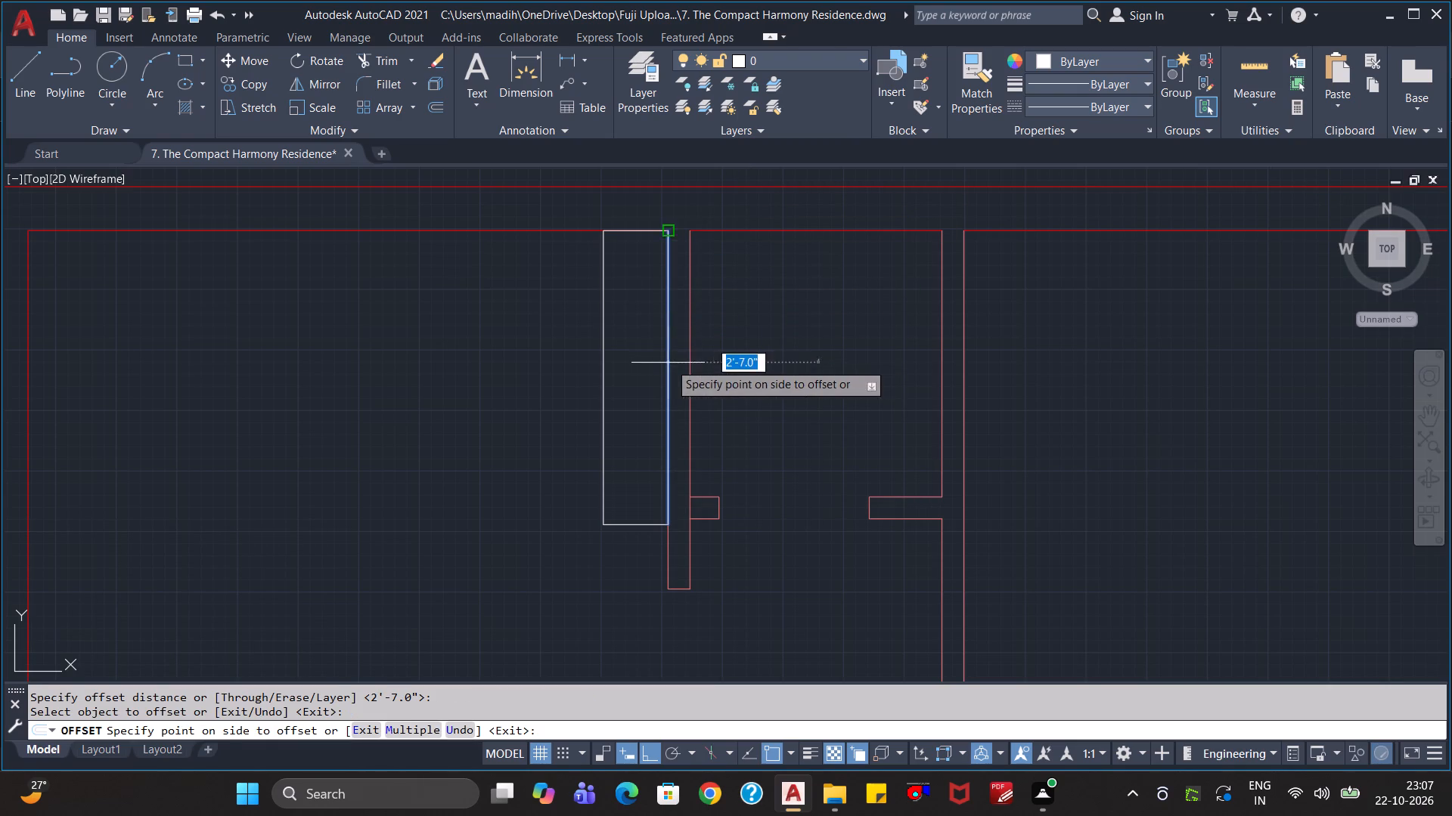
key(0)
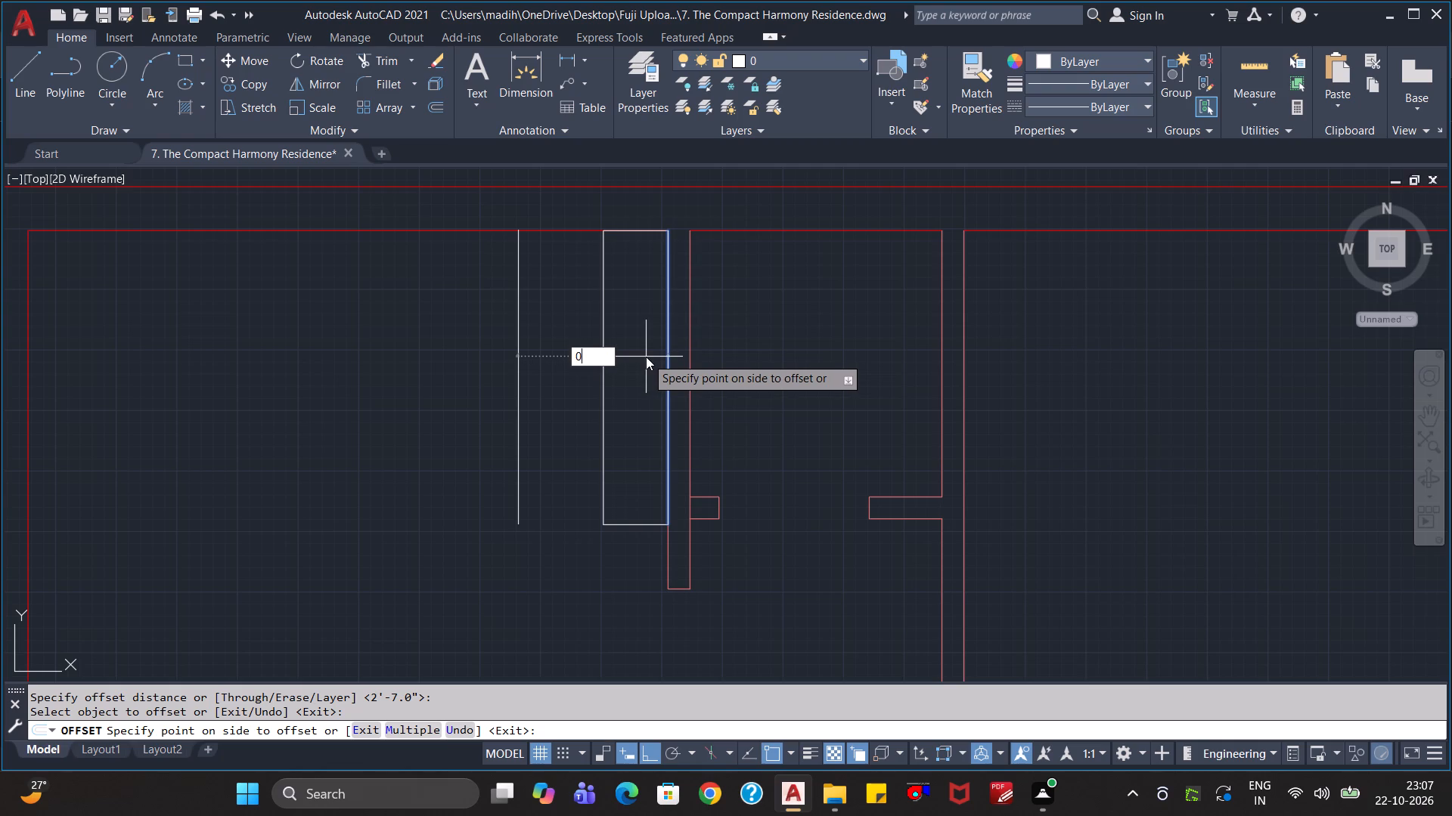
key(7)
key(period)
key(BackSpace)
key(BackSpace)
key(BackSpace)
key(7)
key(BackSpace)
key(6)
key(shift+quotedbl)
key(Return)
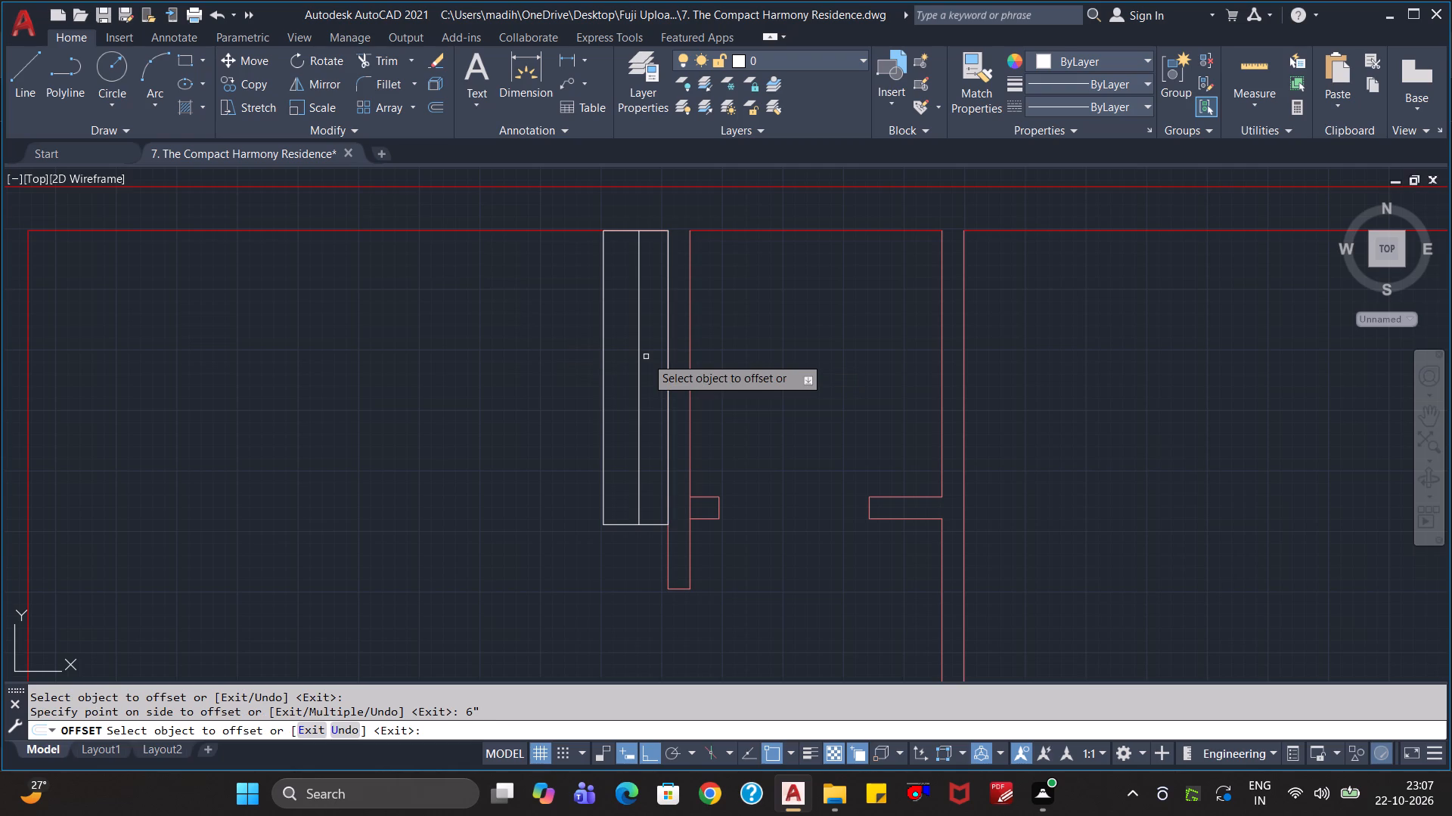
click(646, 357)
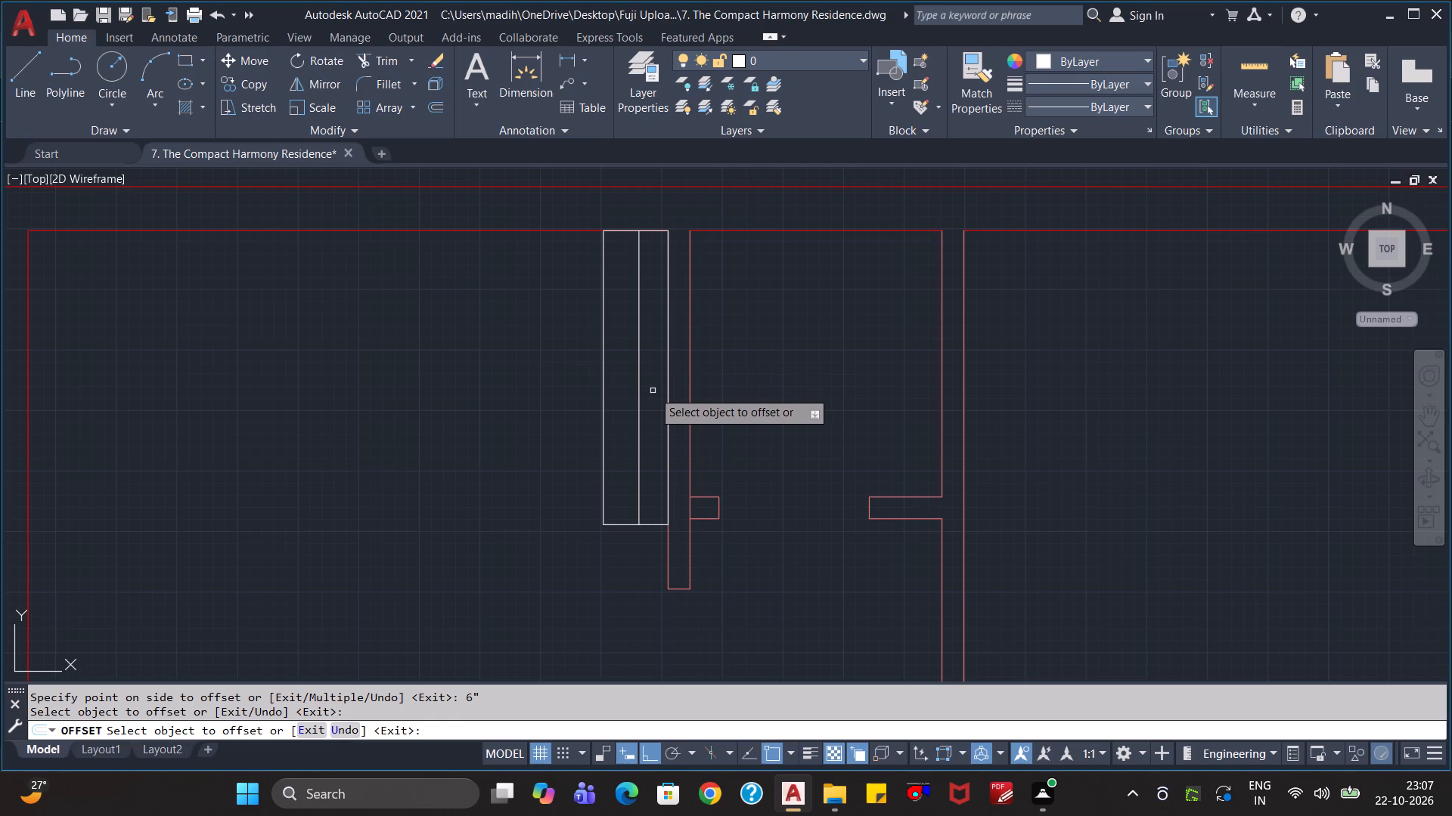
key(Escape)
key(Escape)
key(Escape)
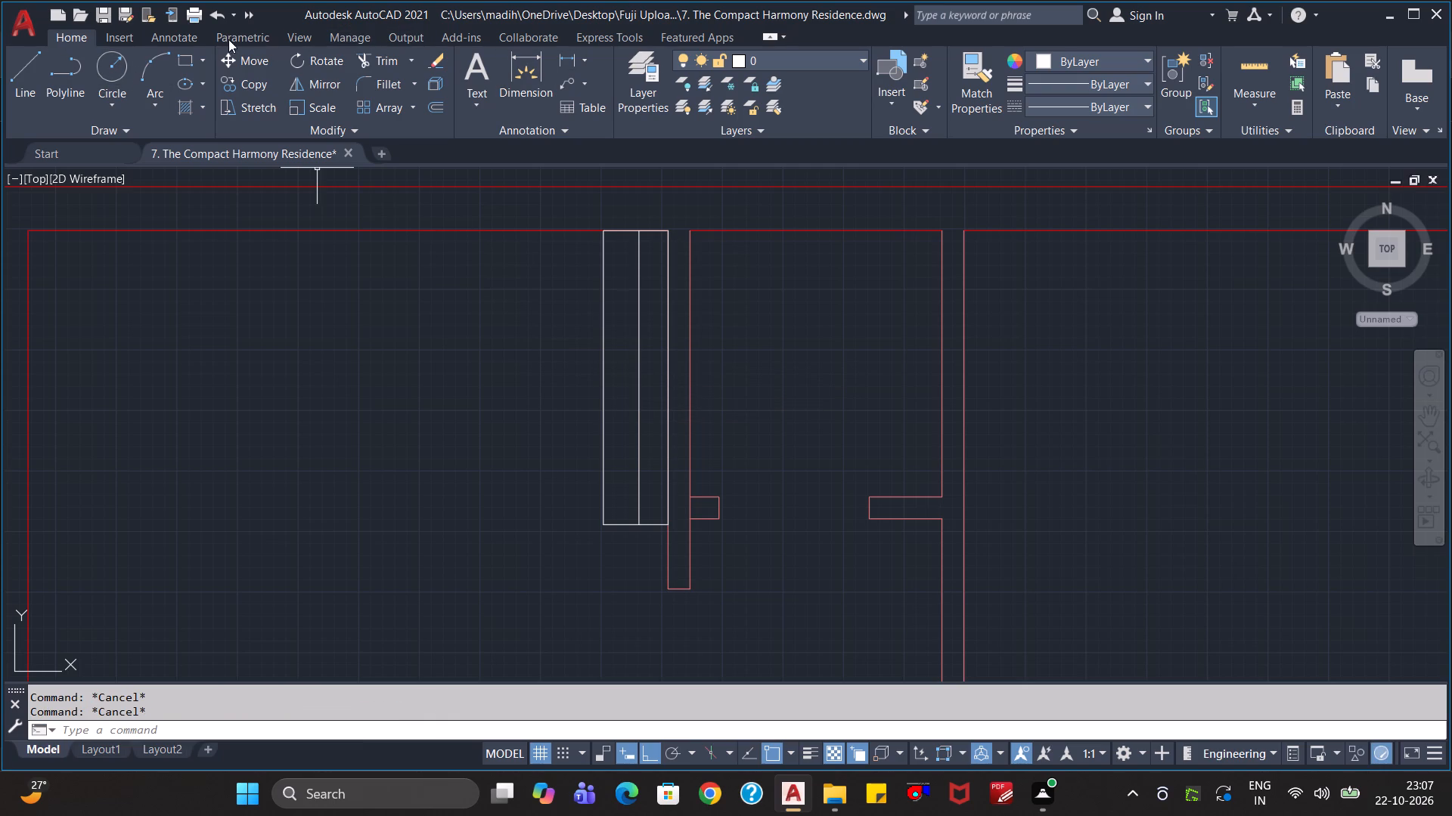
Add a centerline between the top and bottom short sides of the narrow rectangle.
click(178, 30)
click(672, 60)
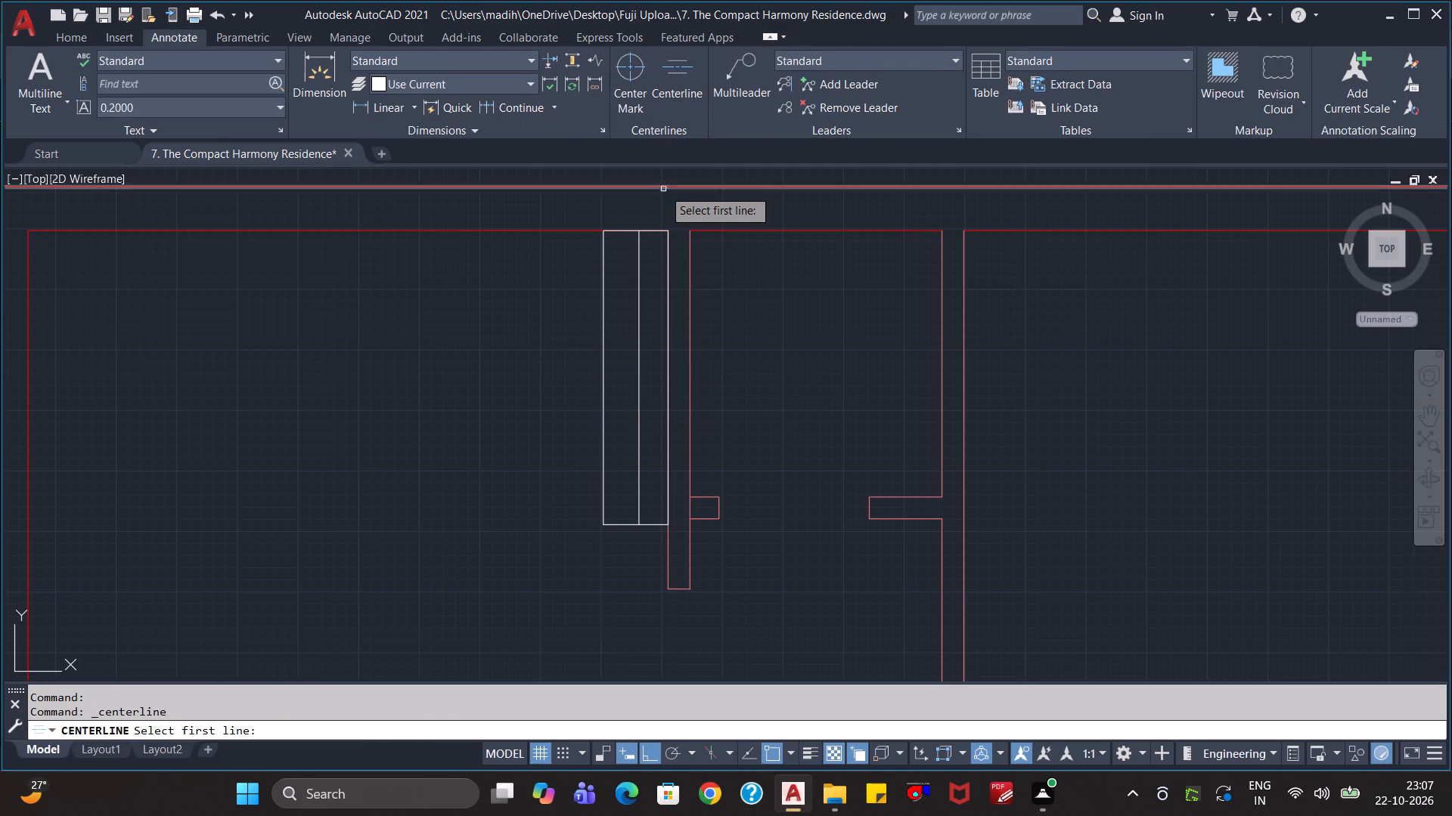
click(626, 230)
click(708, 289)
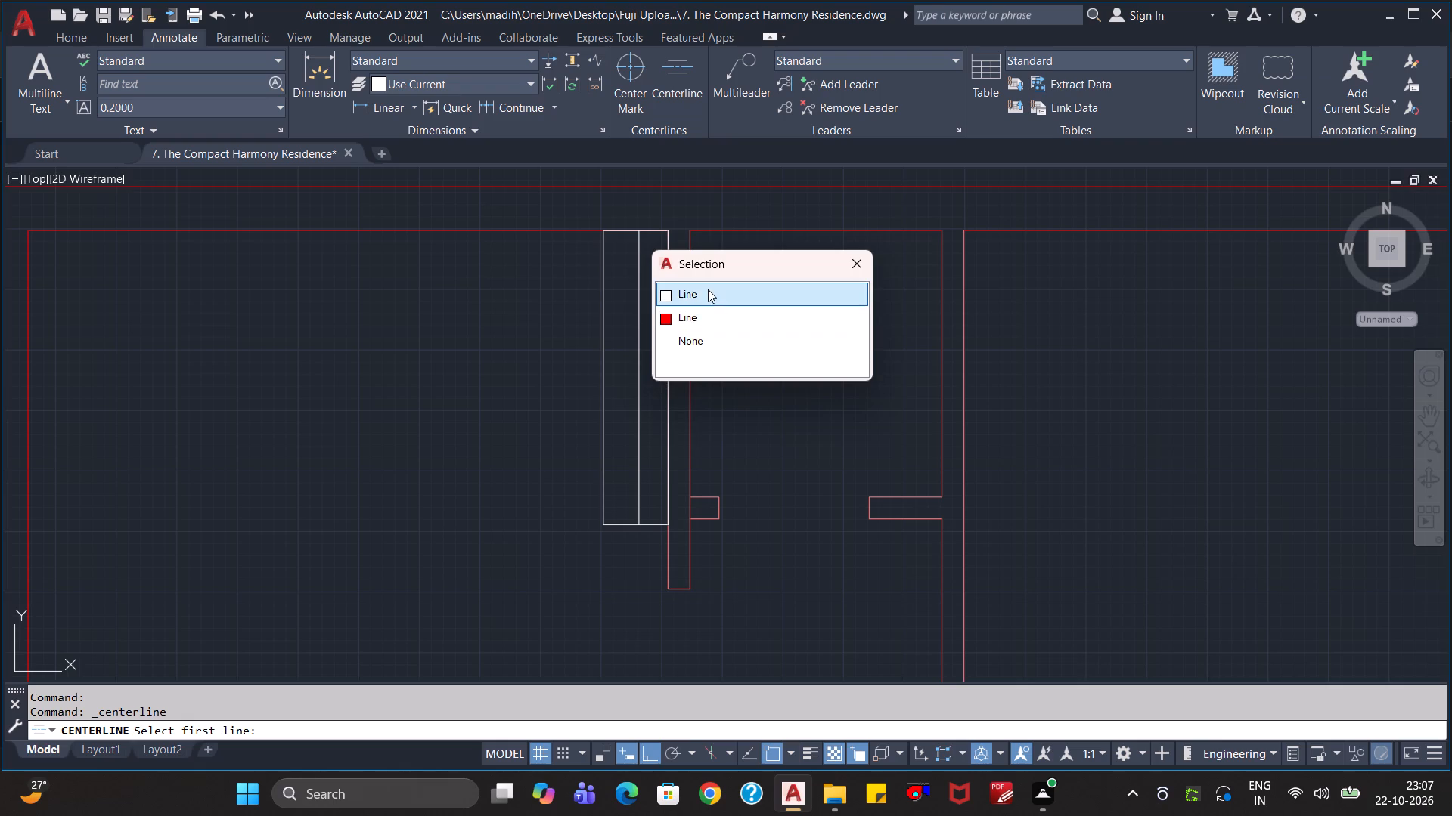
click(623, 523)
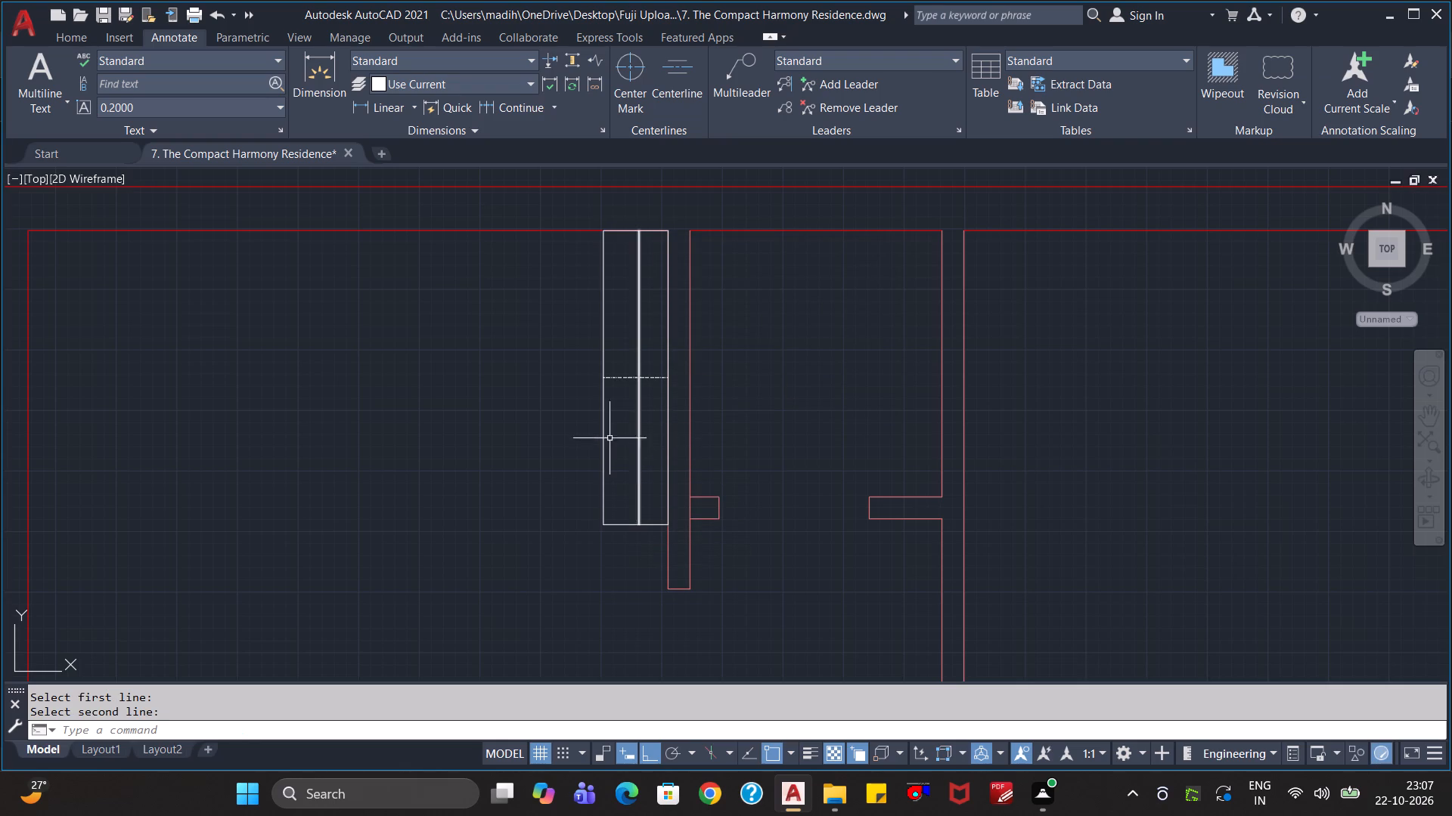
key(Escape)
key(Escape)
key(Escape)
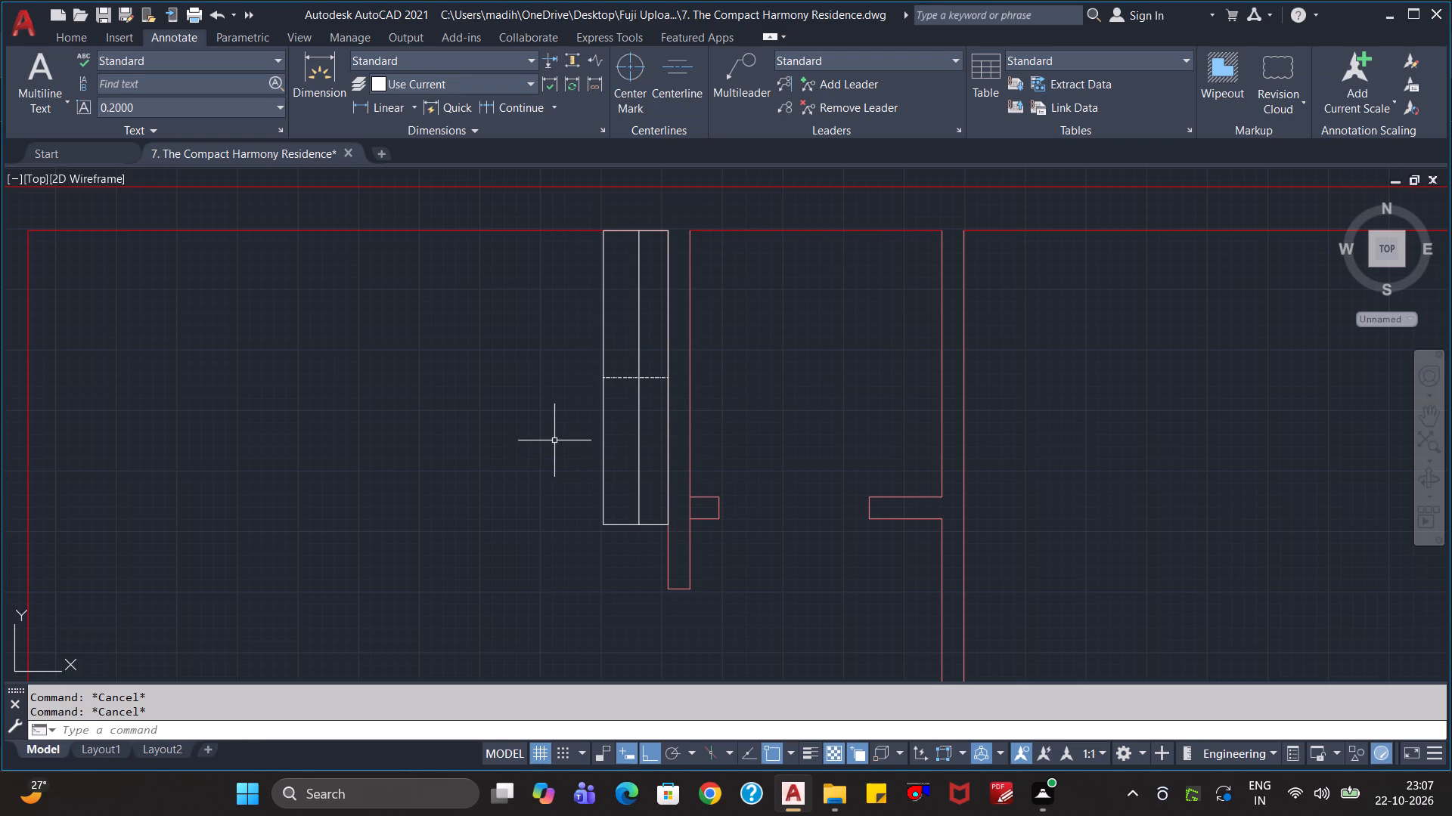
Trim away the part of the 6" offset line below the centerline.
text(tr)
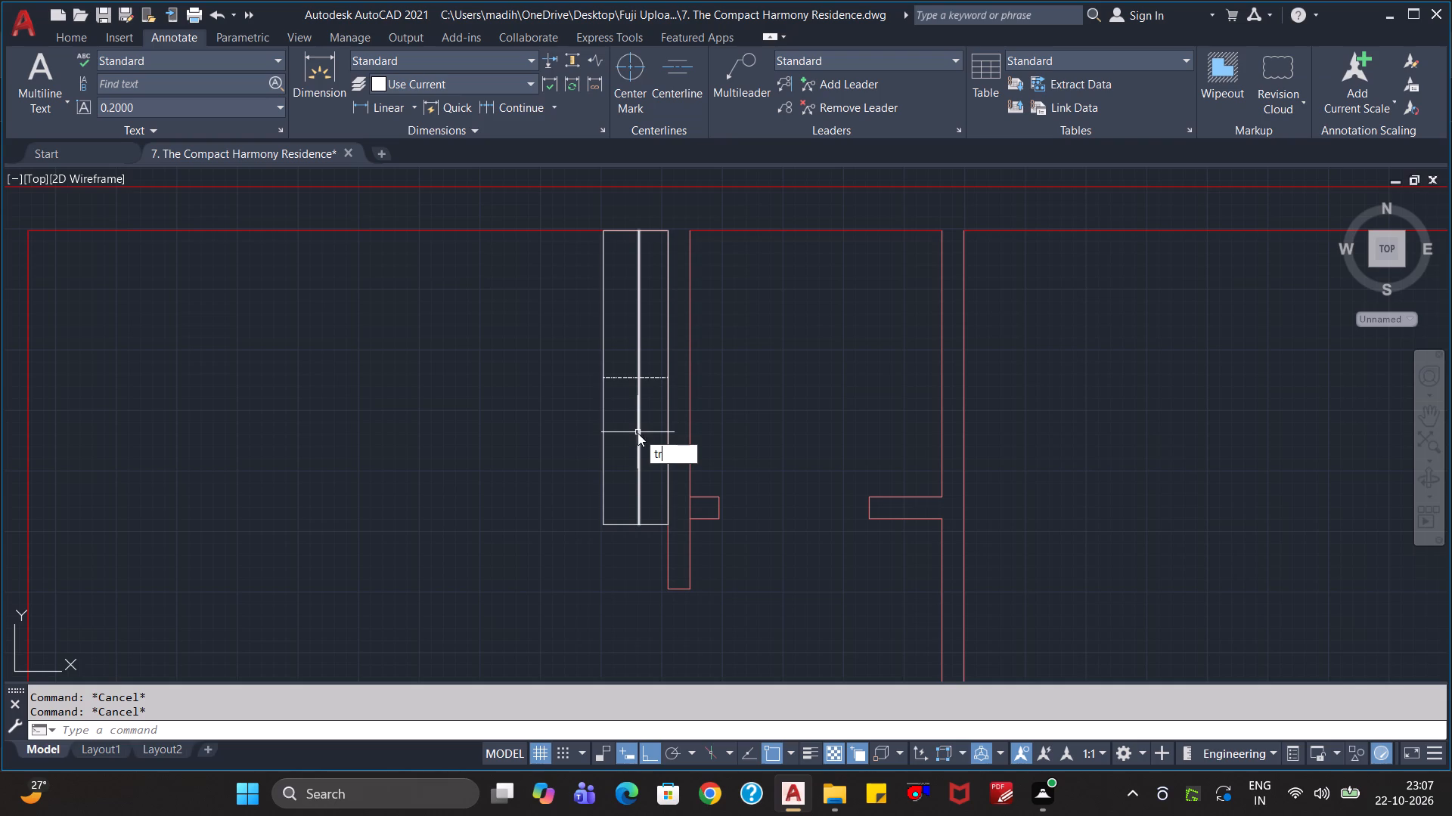
key(Return)
click(641, 434)
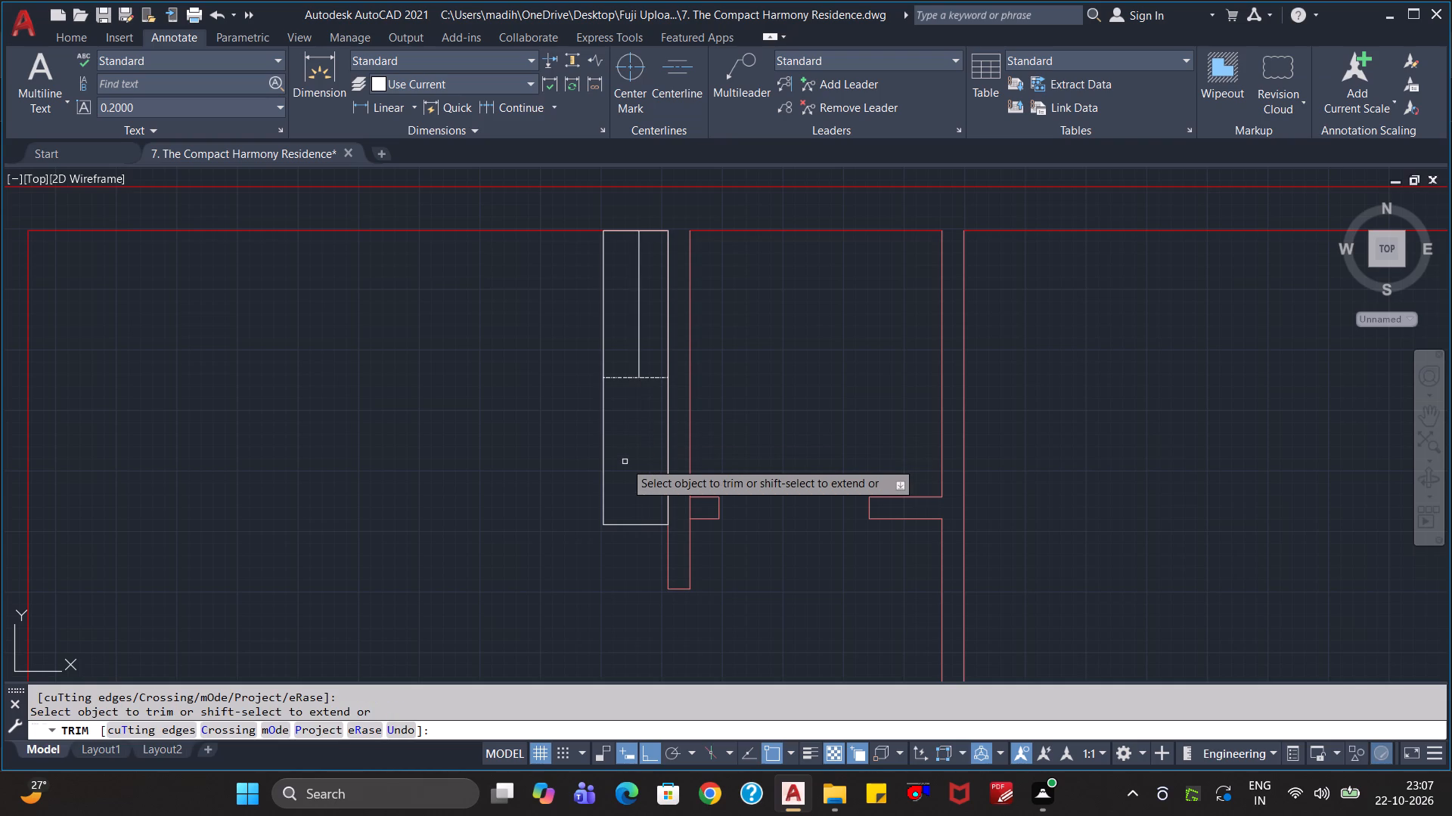
key(Escape)
key(Escape)
key(Escape)
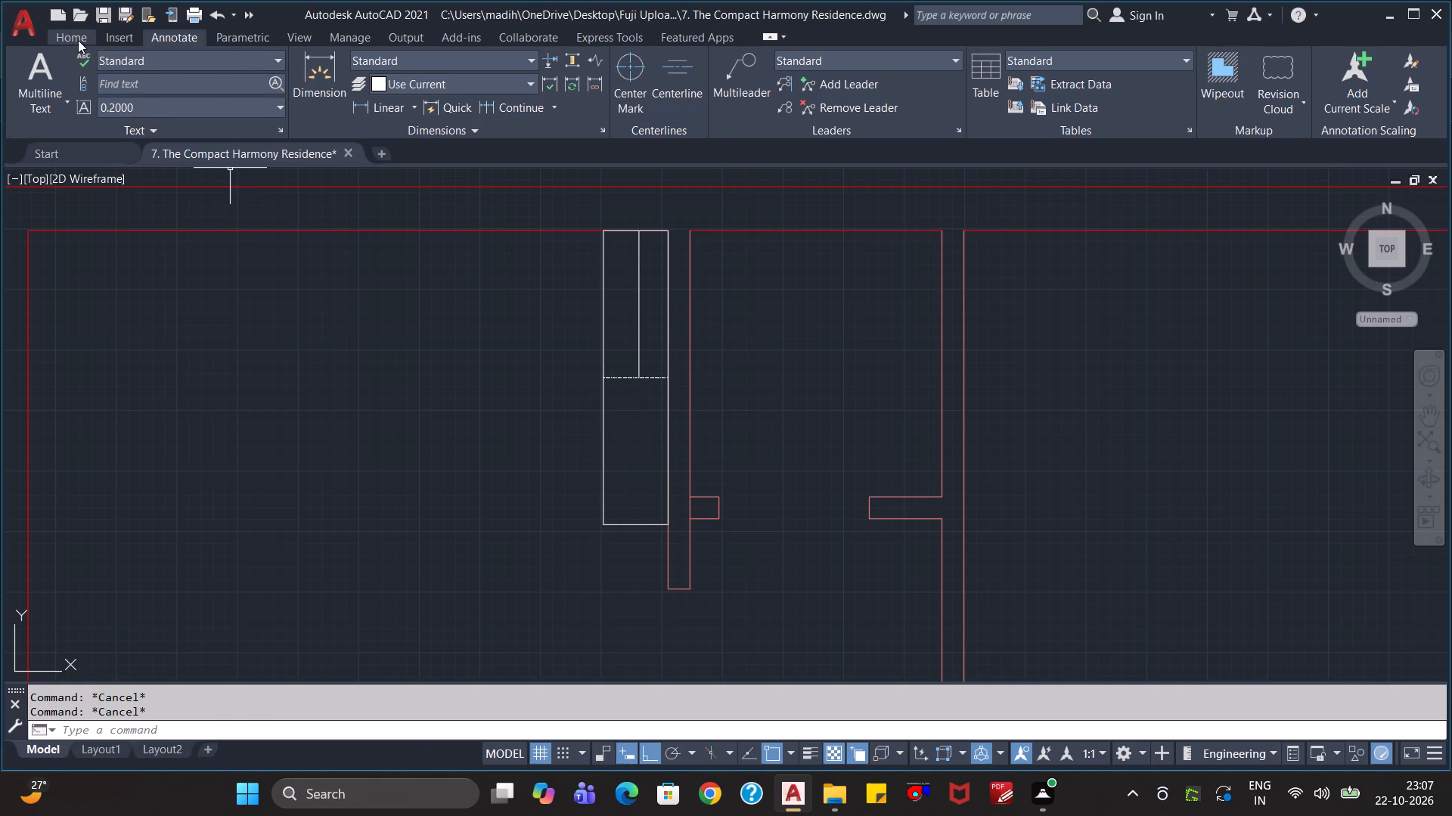
Offset the narrow rectangle's long side facing the room 6" into the rectangle.
click(78, 37)
key(o)
key(Return)
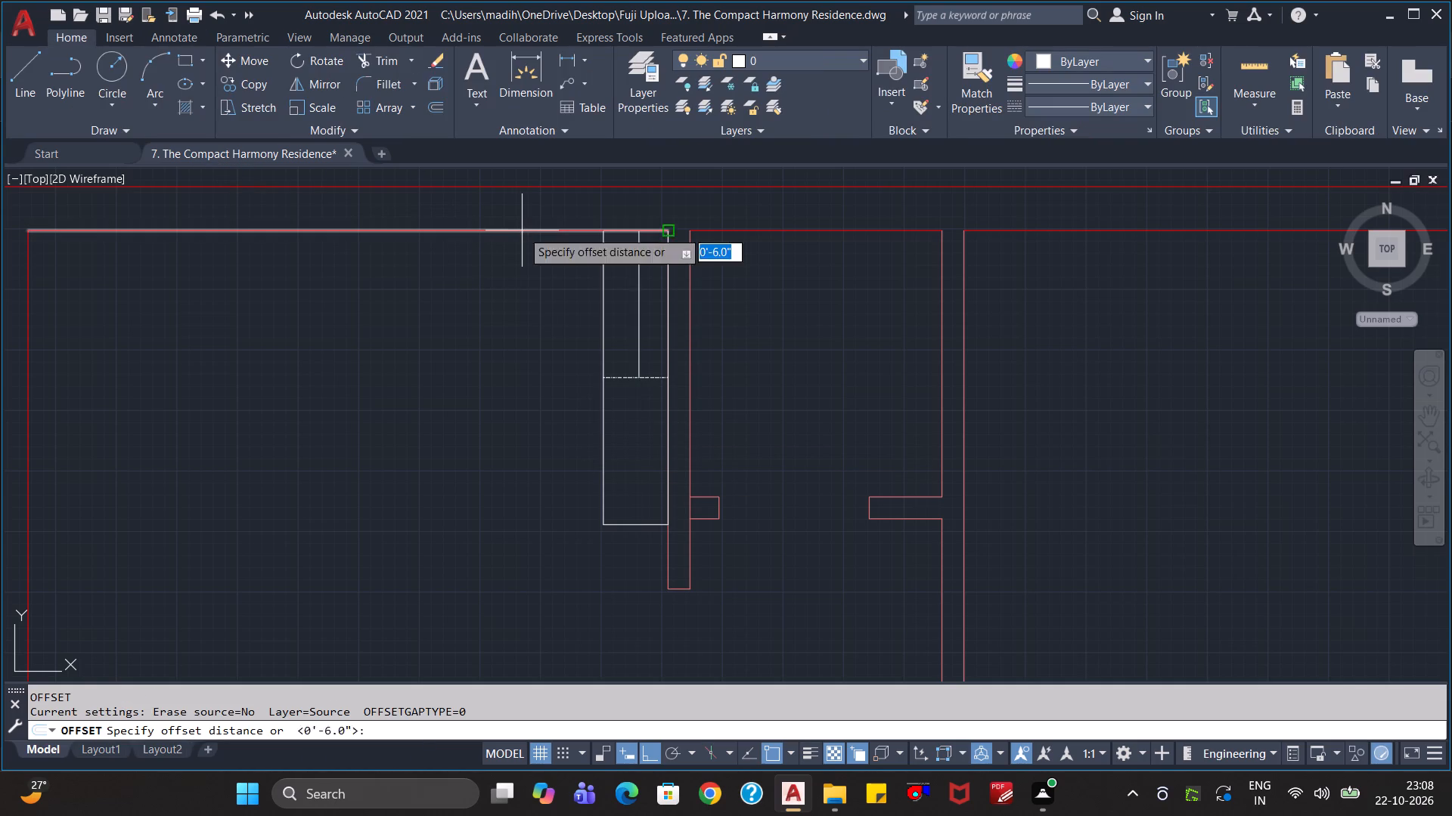
key(Return)
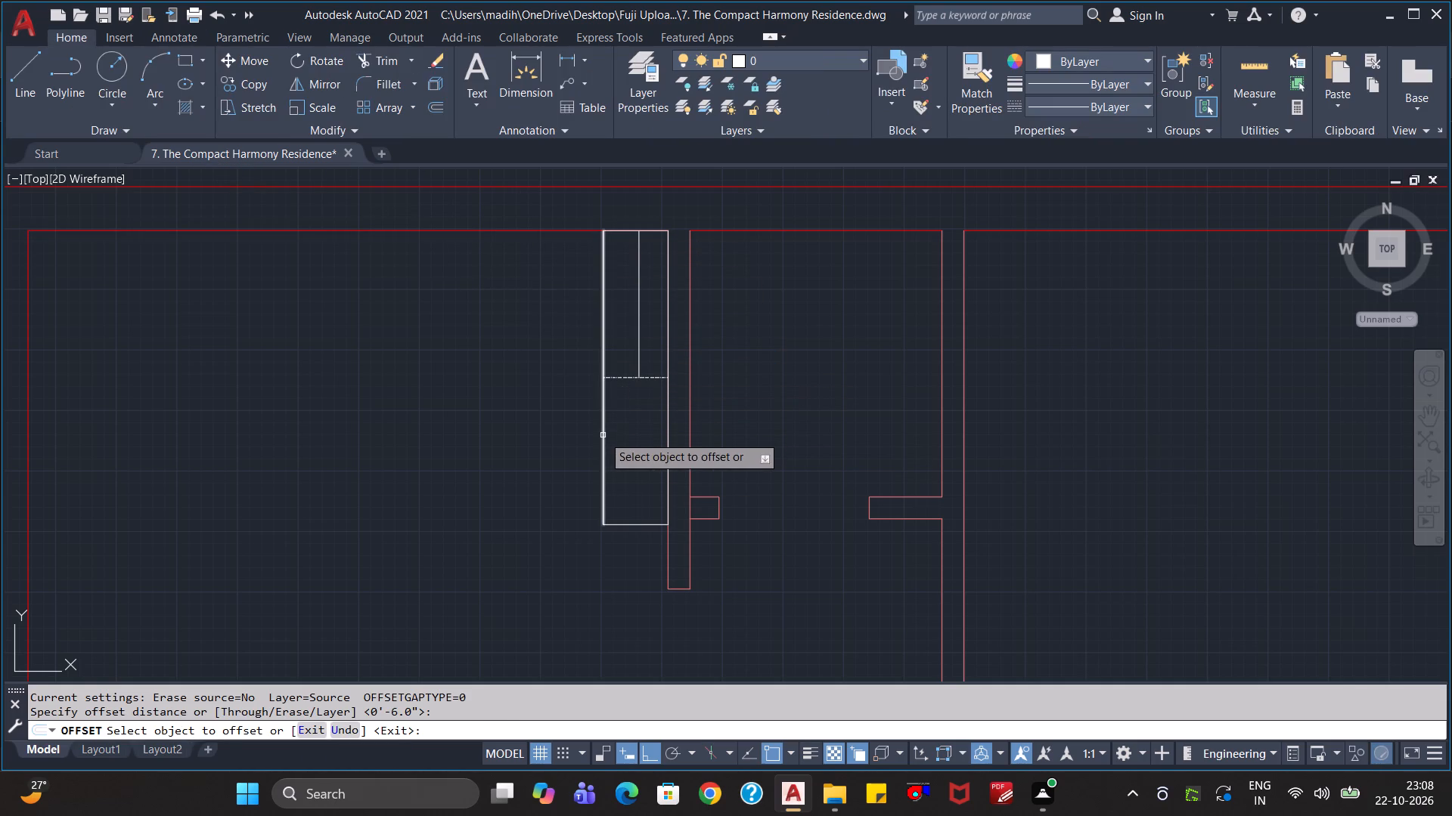
click(602, 435)
click(625, 426)
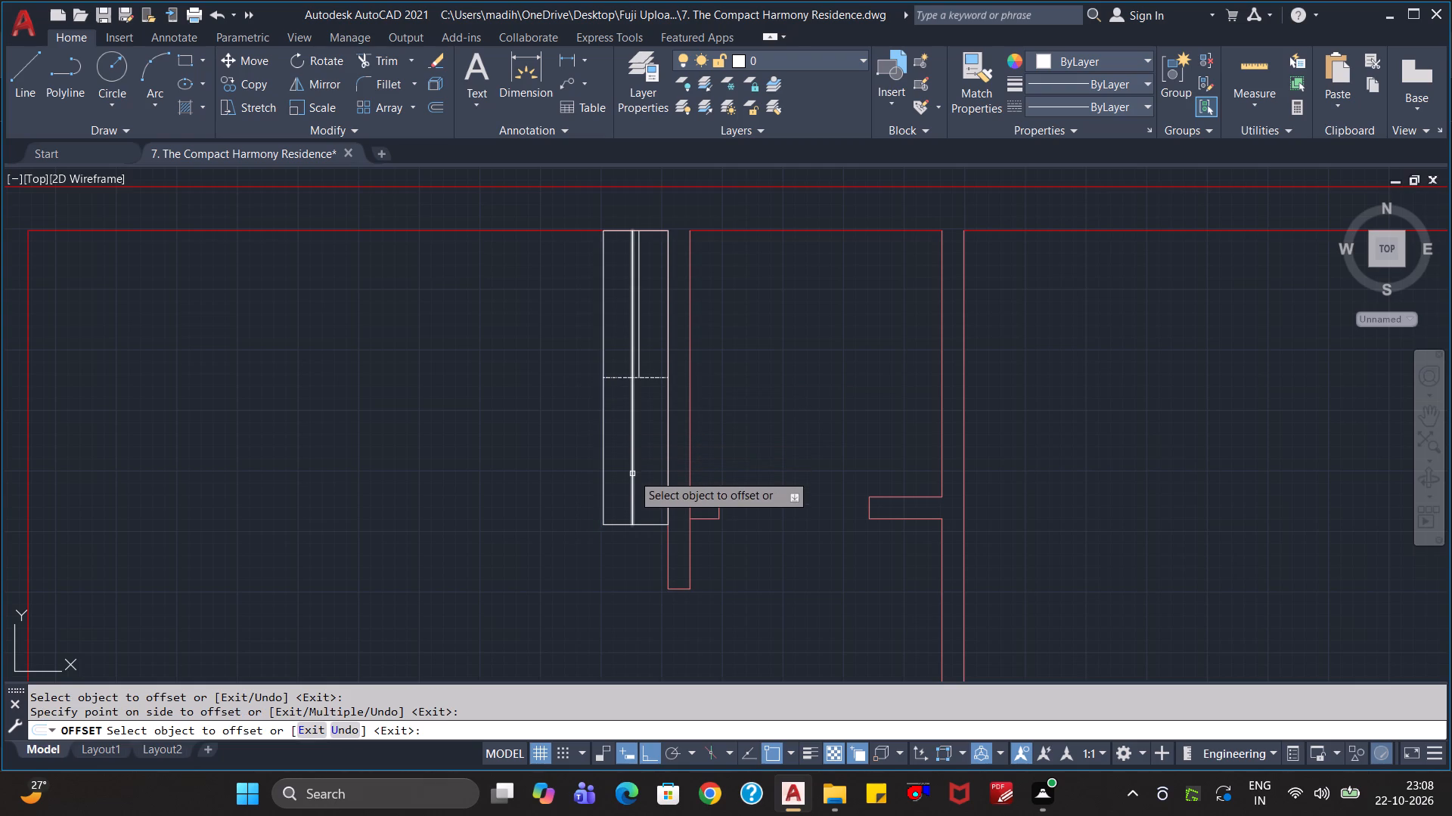
key(Escape)
key(Escape)
key(Escape)
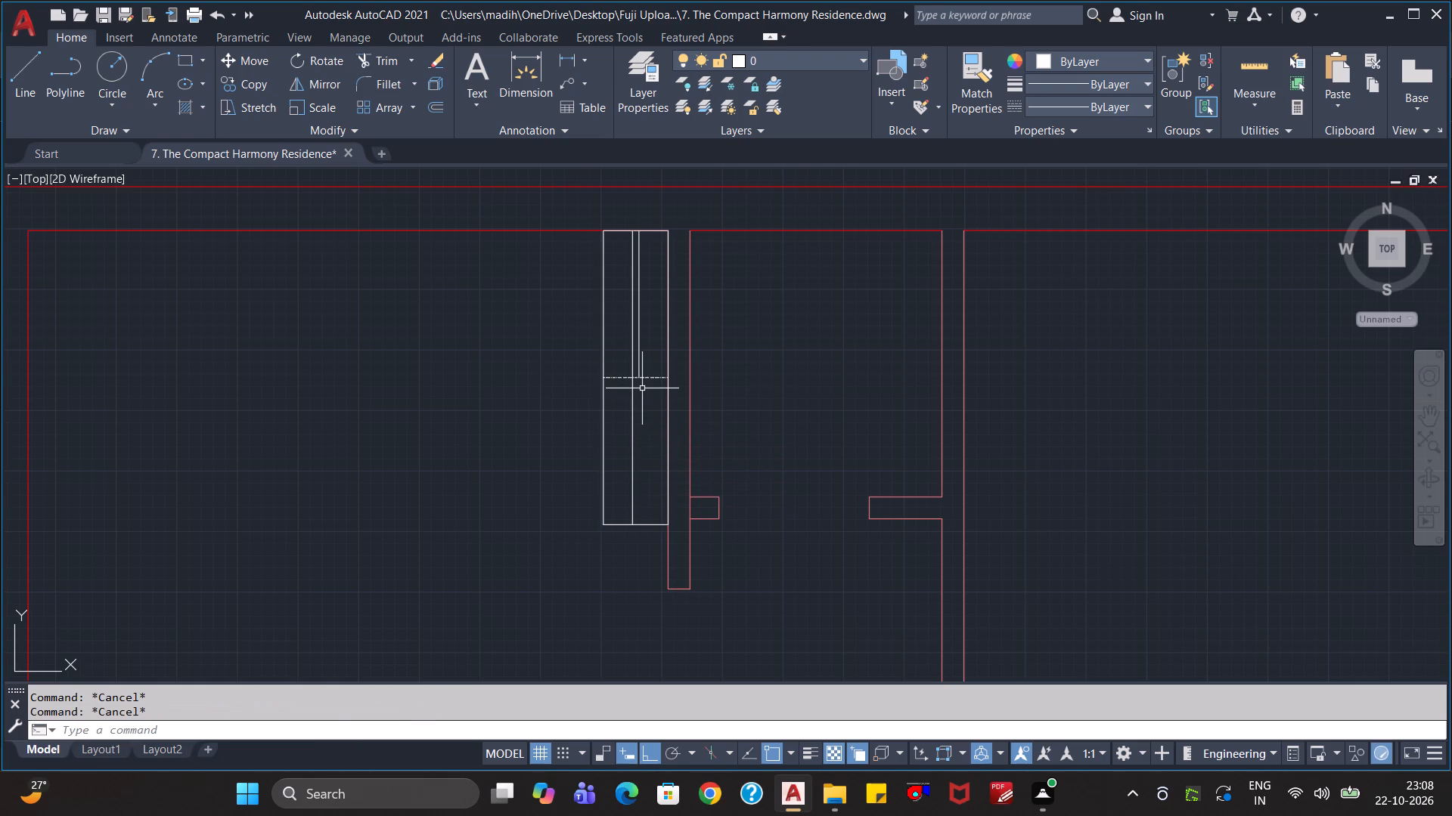
Trim away the part of the second offset line above the centerline.
text(tr)
key(Return)
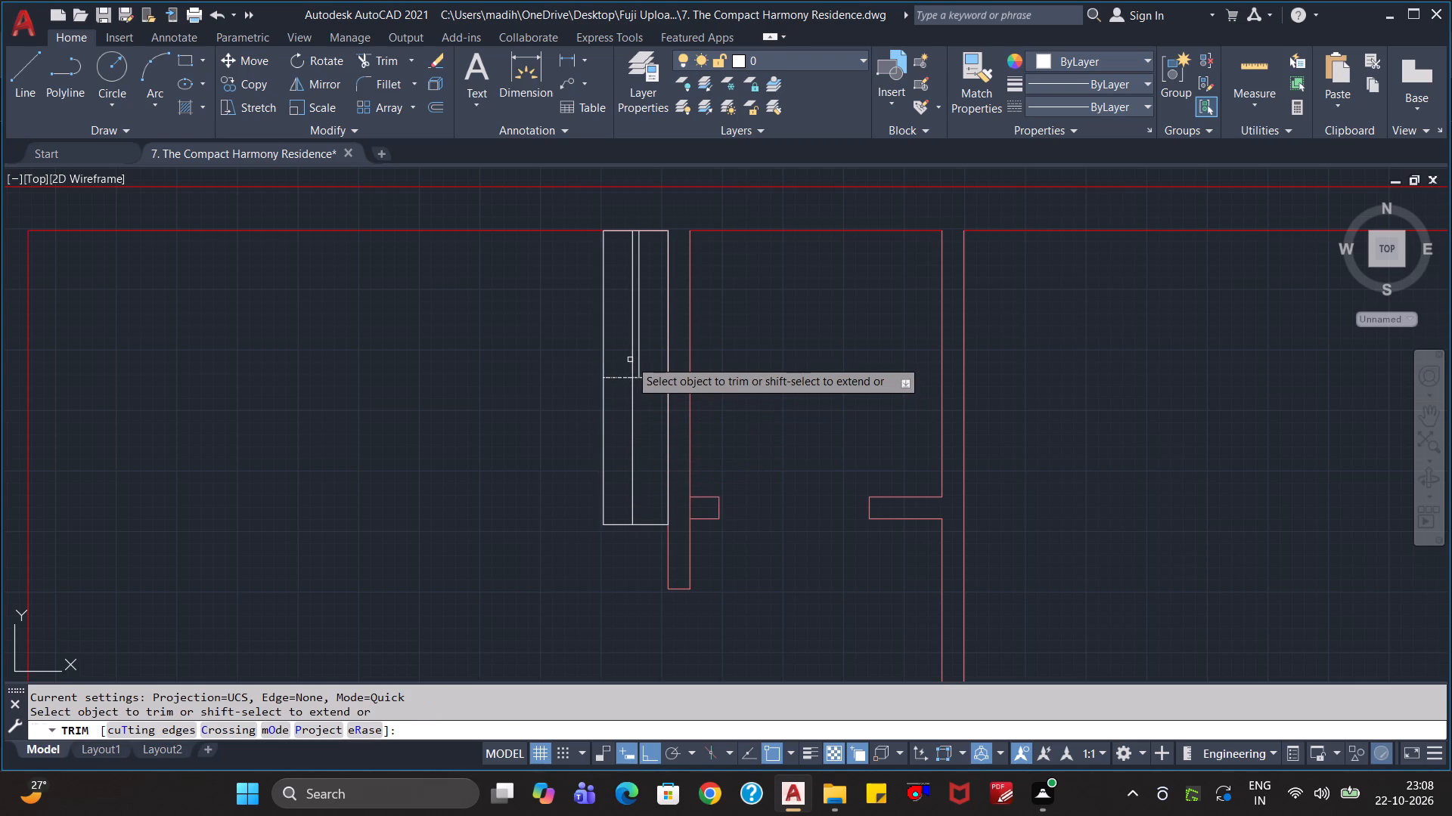
click(631, 355)
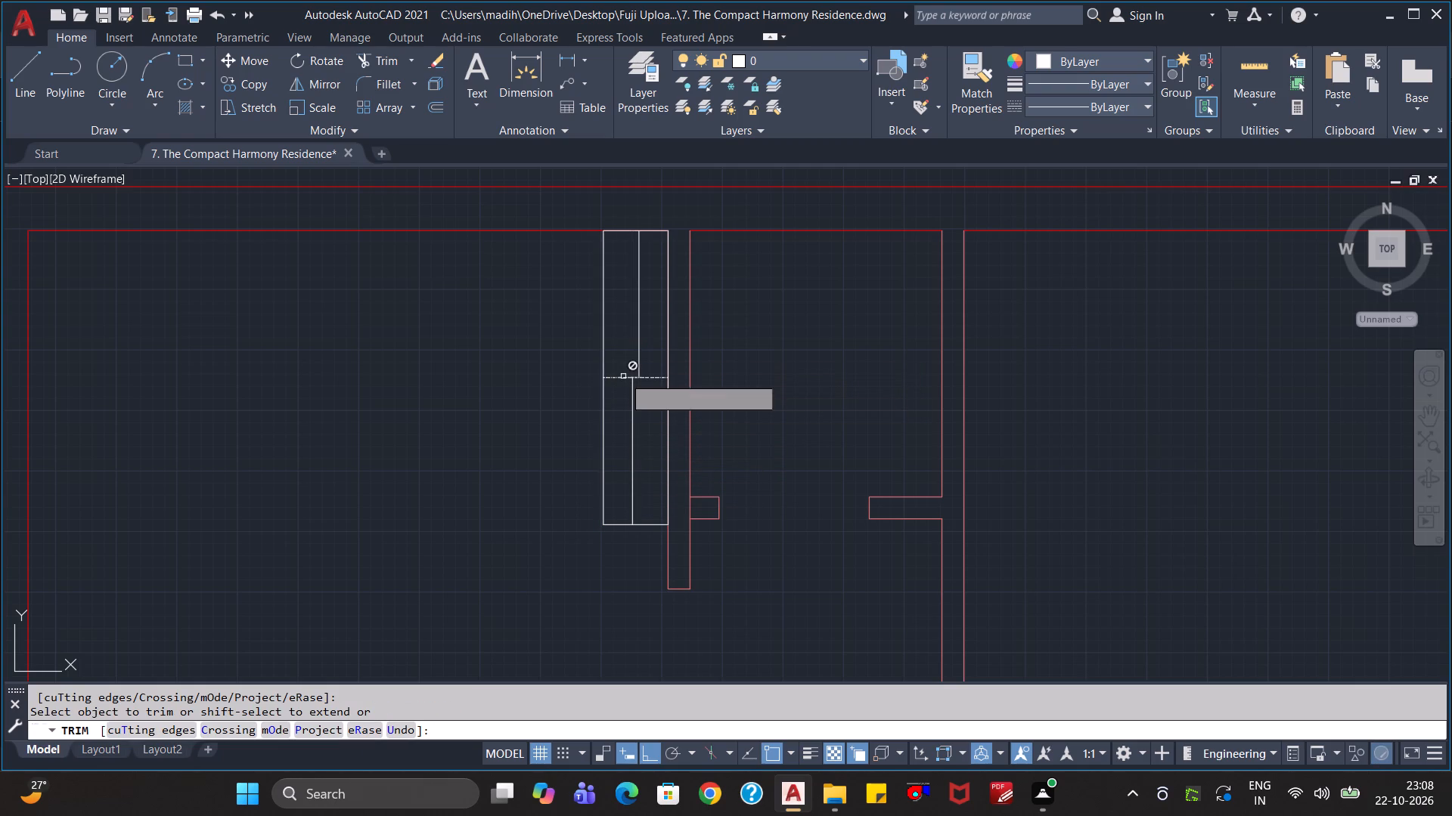
key(Escape)
key(Escape)
key(Escape)
Delete the centerline crossing the narrow rectangle between its two offset lines.
click(619, 378)
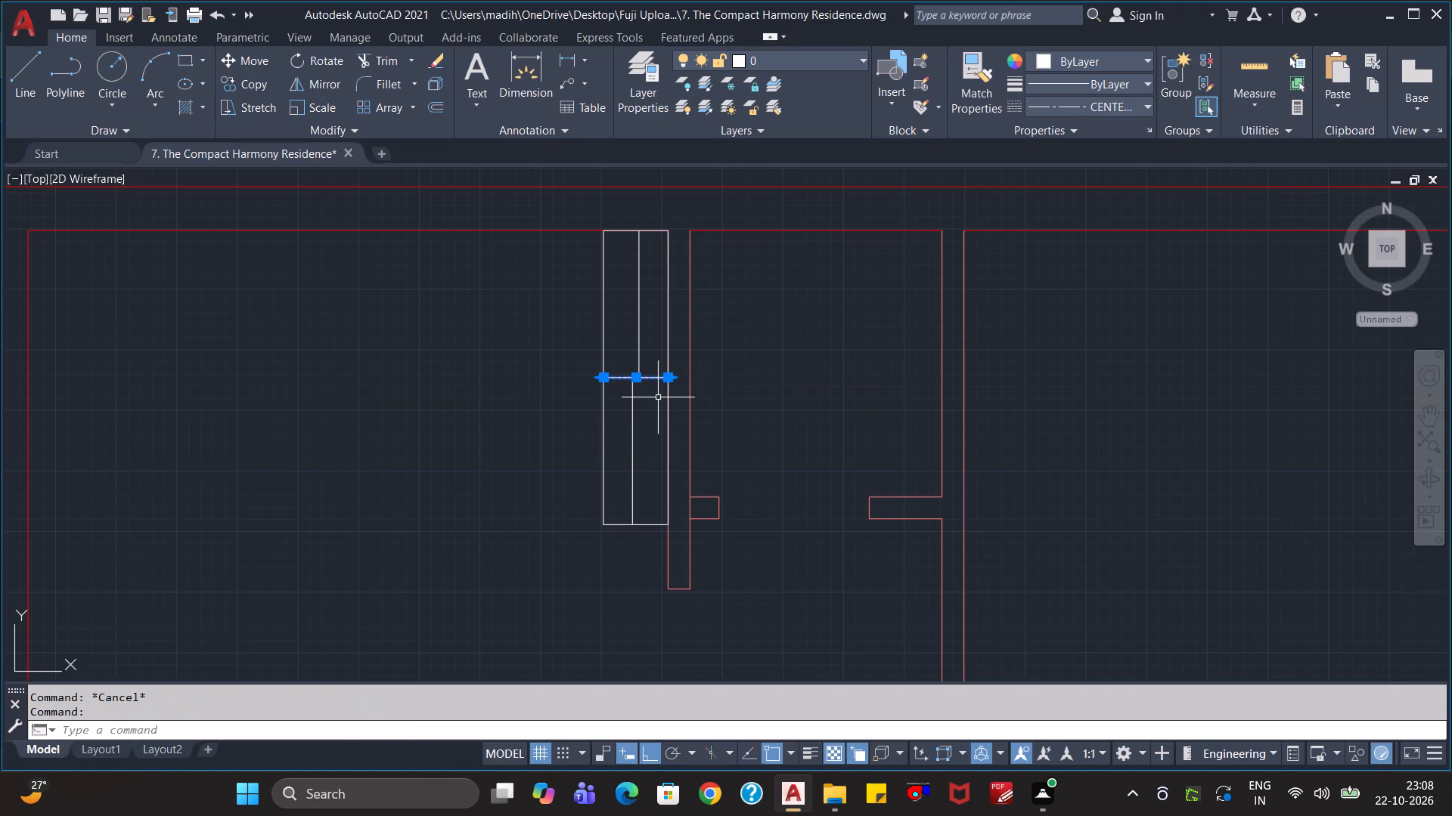
key(Delete)
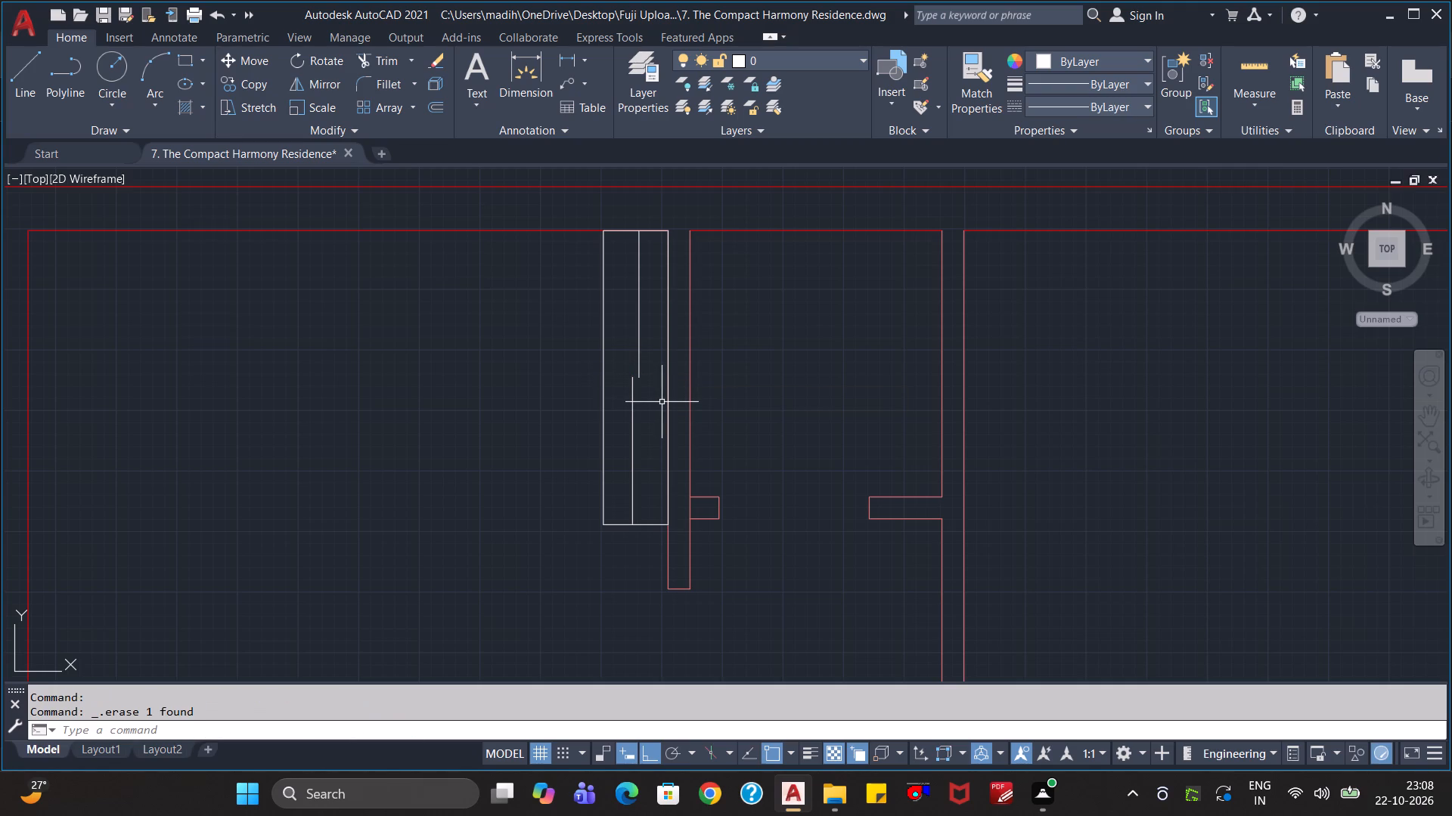
Draw two horizontal lines from the offset lines' mid-height ends, one past the rectangle's wall side and one past its room side.
key(l)
key(Return)
click(641, 376)
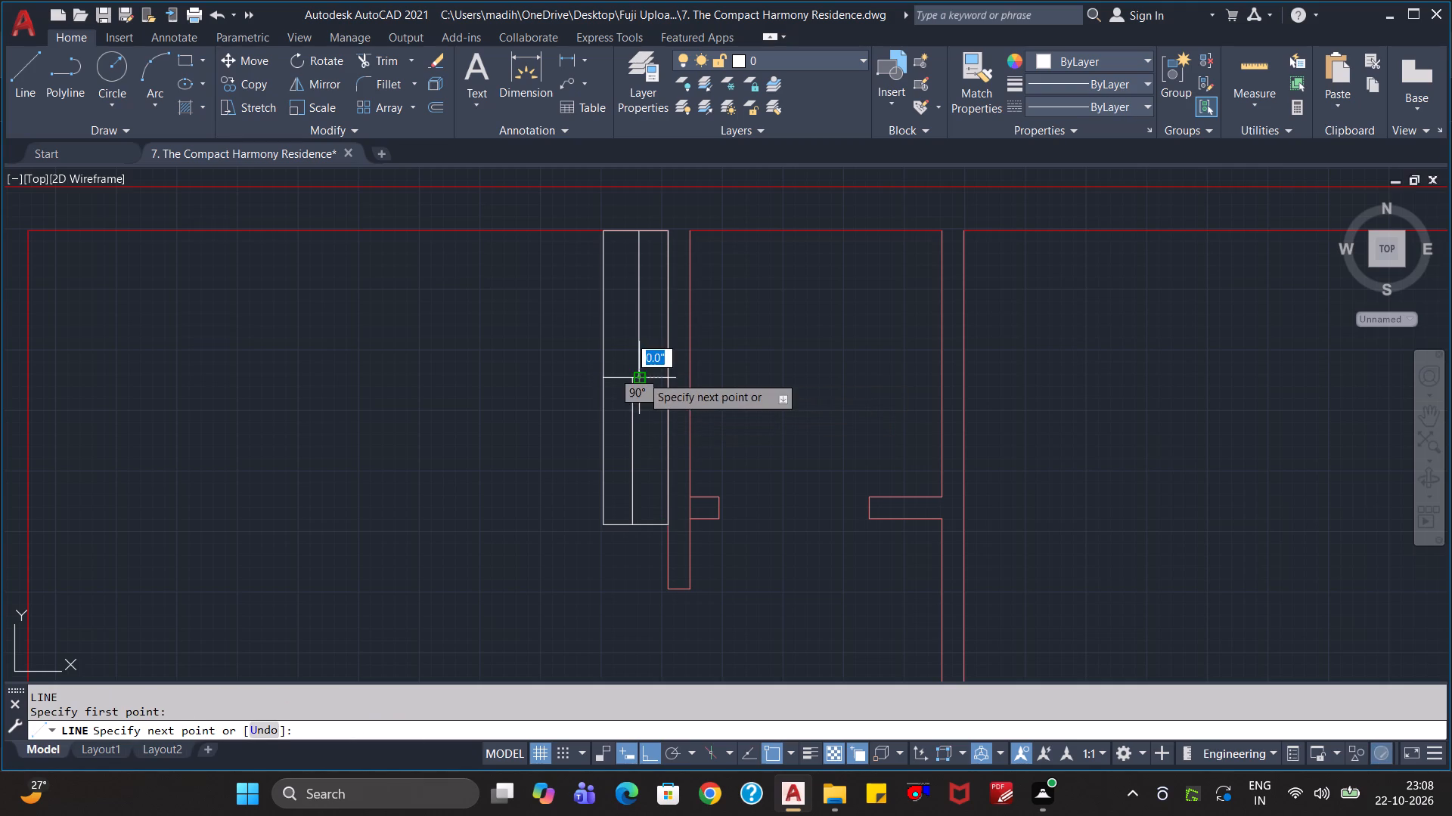
click(749, 379)
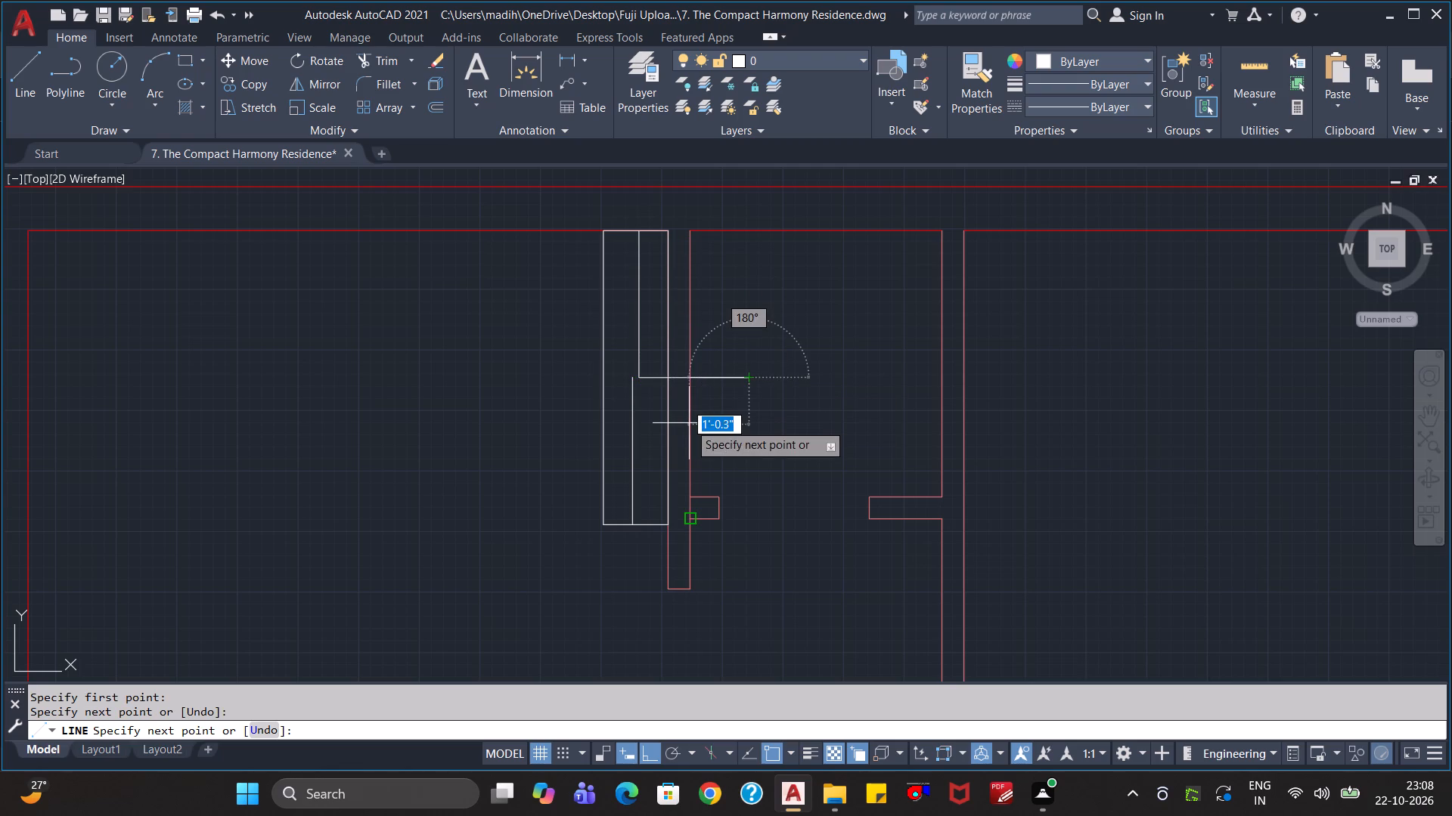
key(Escape)
key(l)
key(Return)
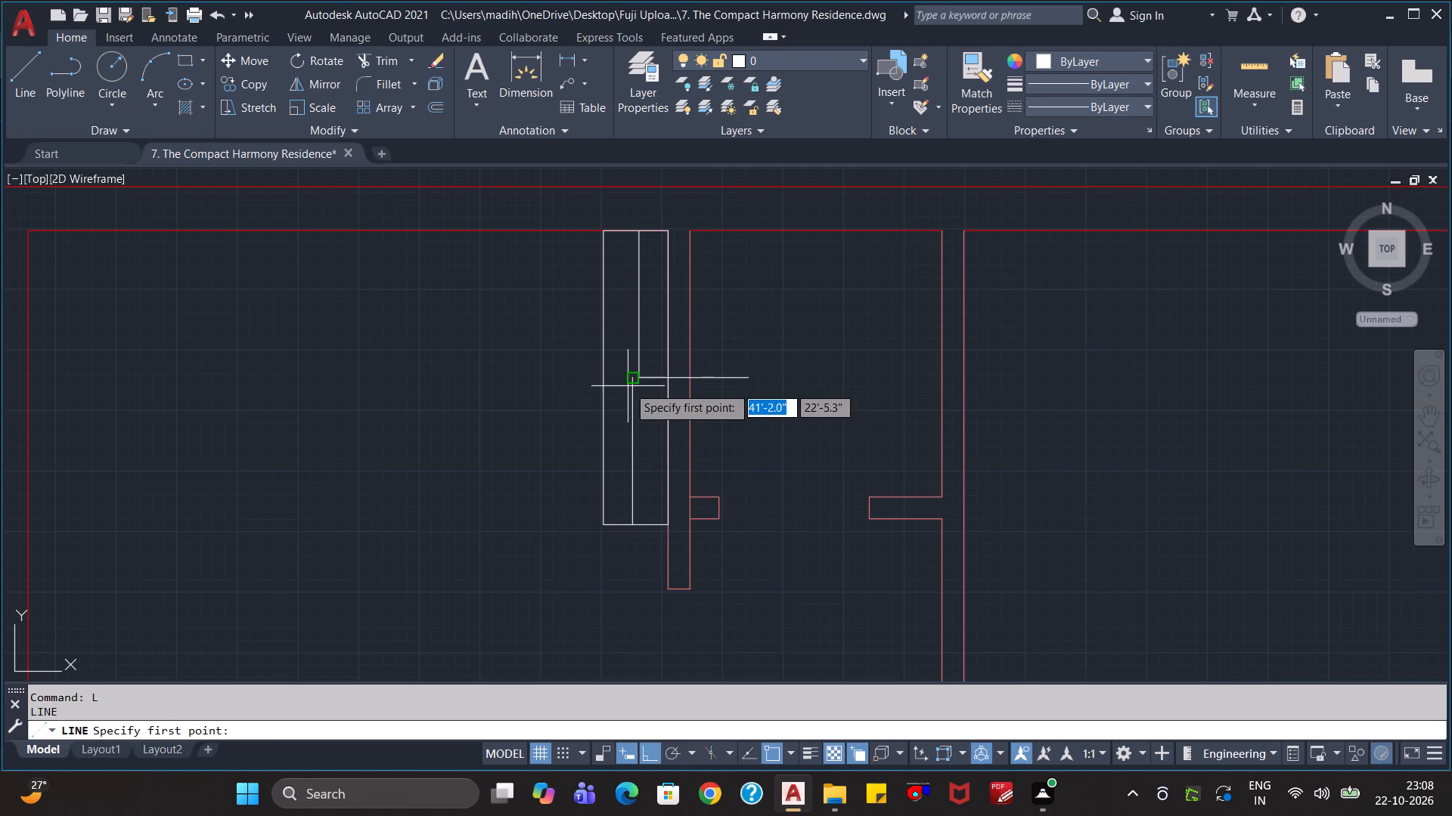
click(631, 383)
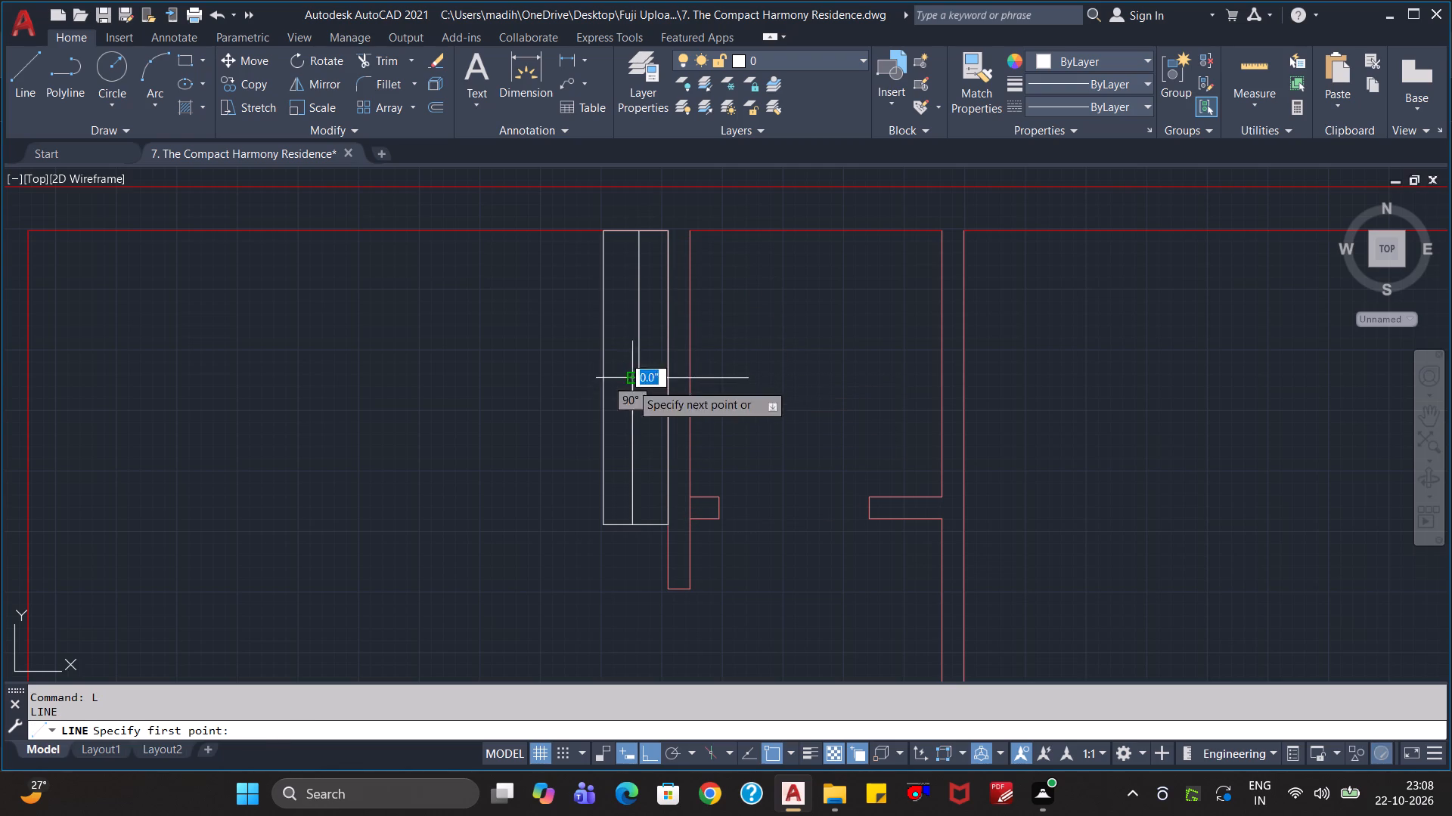
click(549, 406)
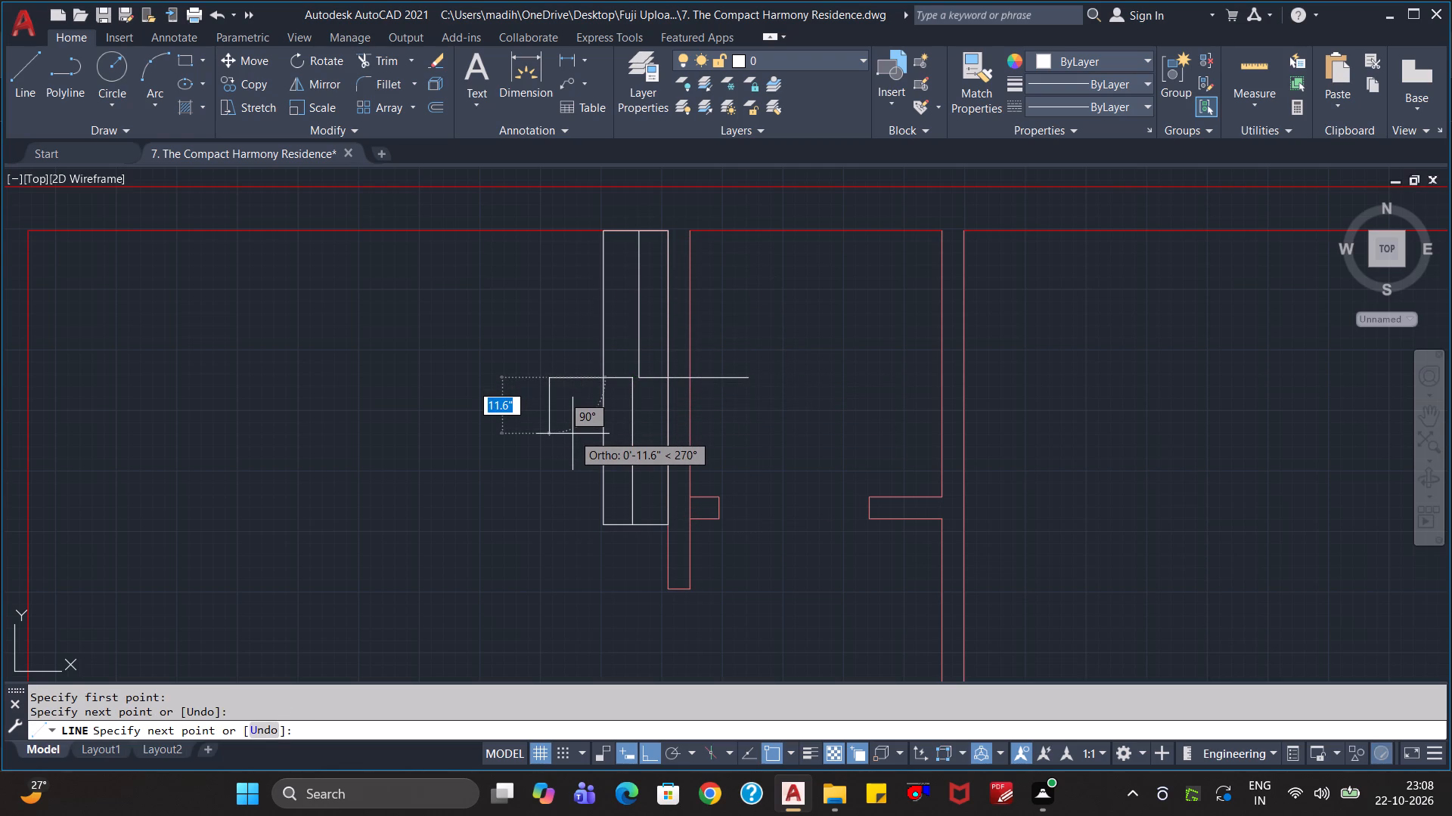
key(Escape)
Trim away the parts of both horizontal lines that extend beyond the narrow rectangle, including the piece across the wall.
scroll(671, 381, up, 1)
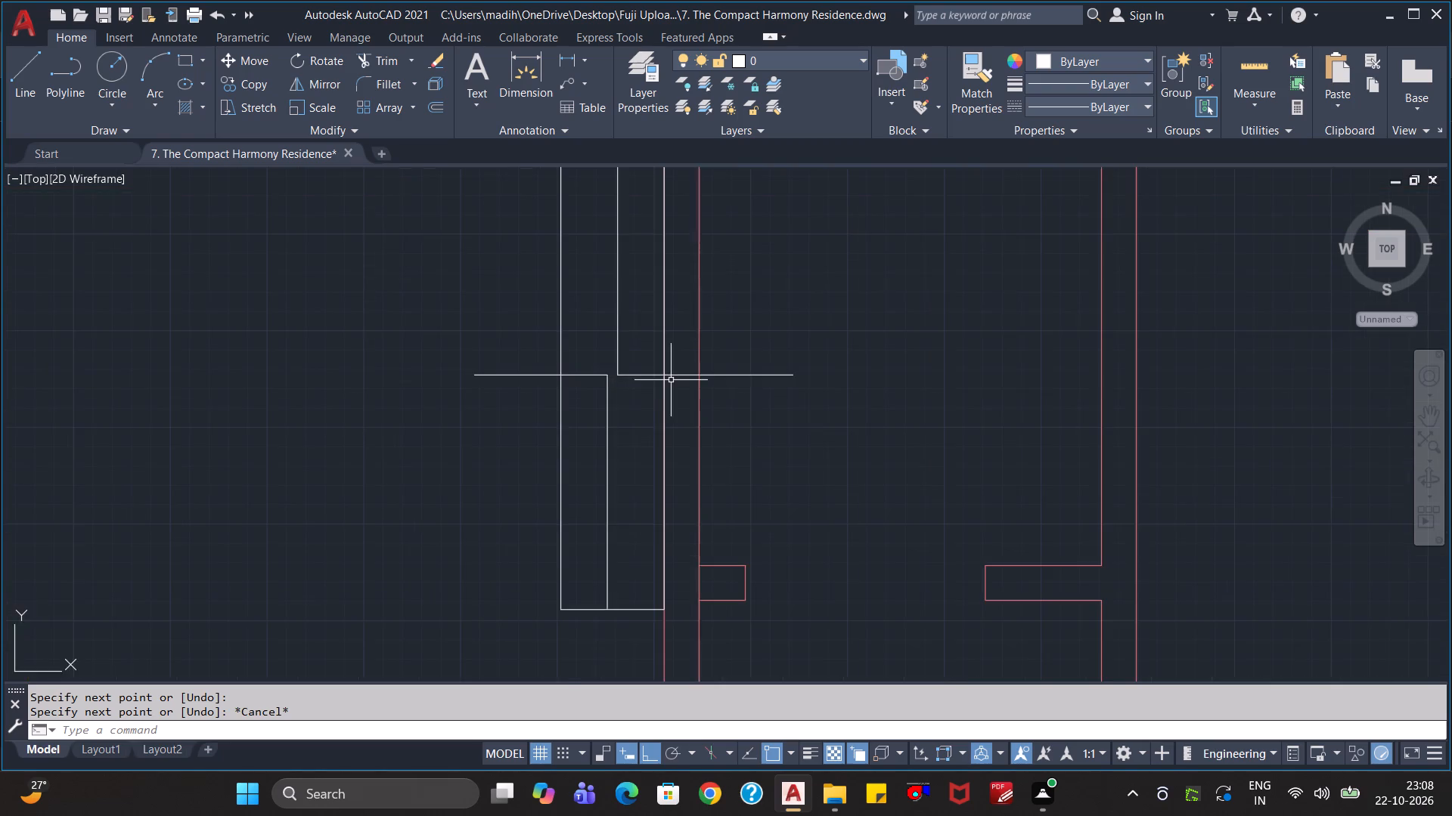
scroll(670, 380, up, 1)
scroll(613, 424, down, 2)
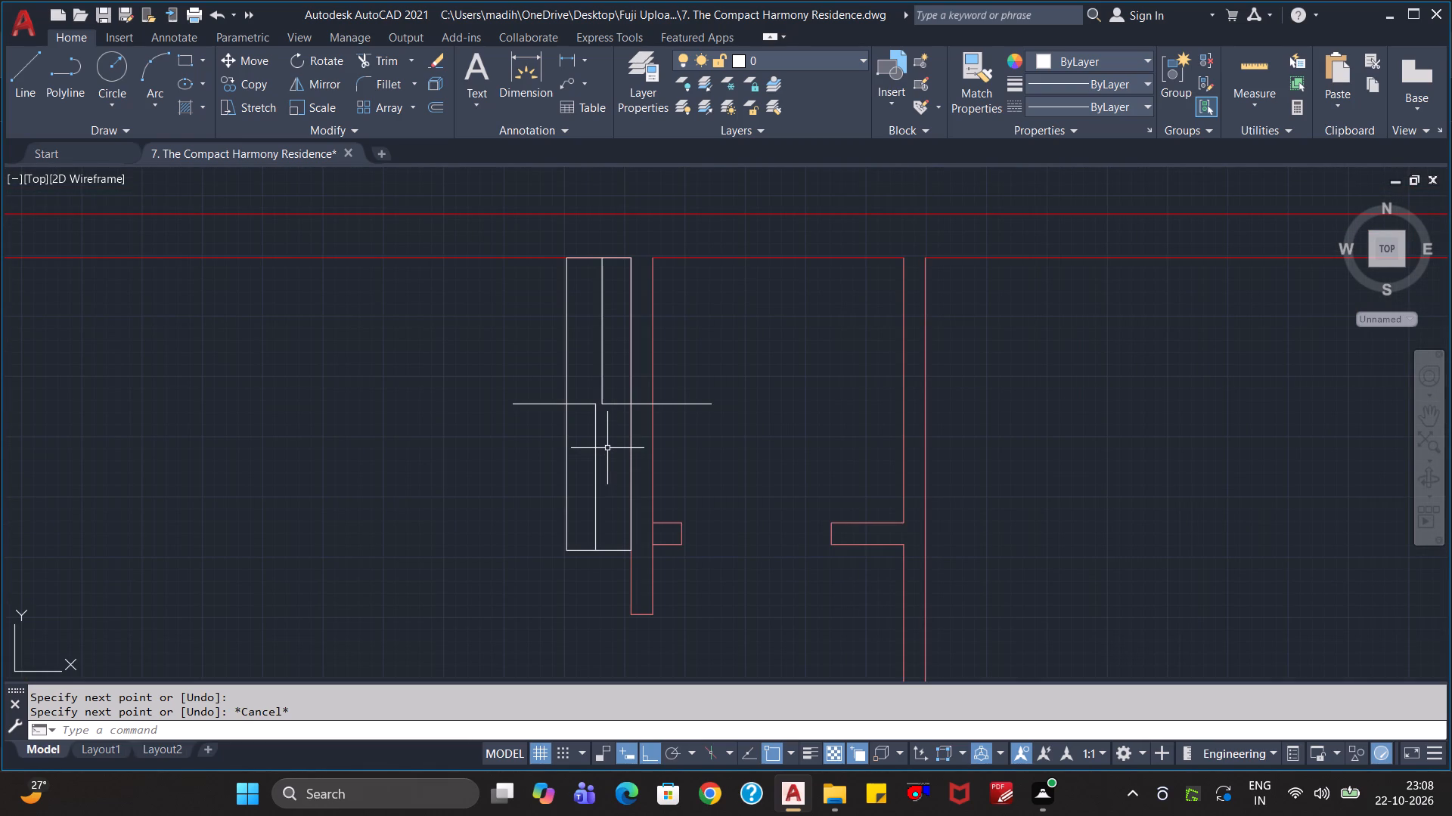
scroll(607, 447, up, 1)
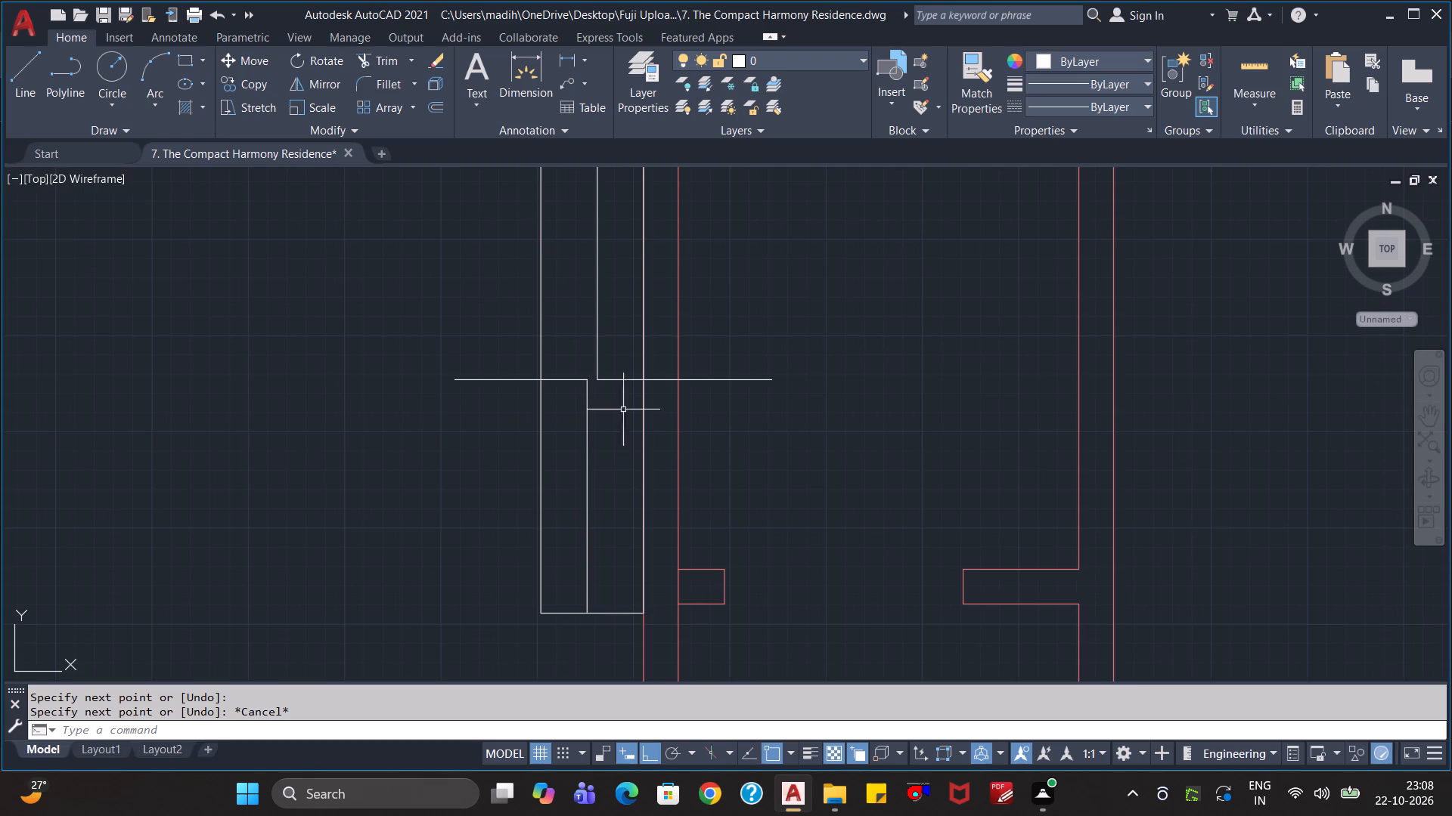
middle_drag(791, 296, 794, 477)
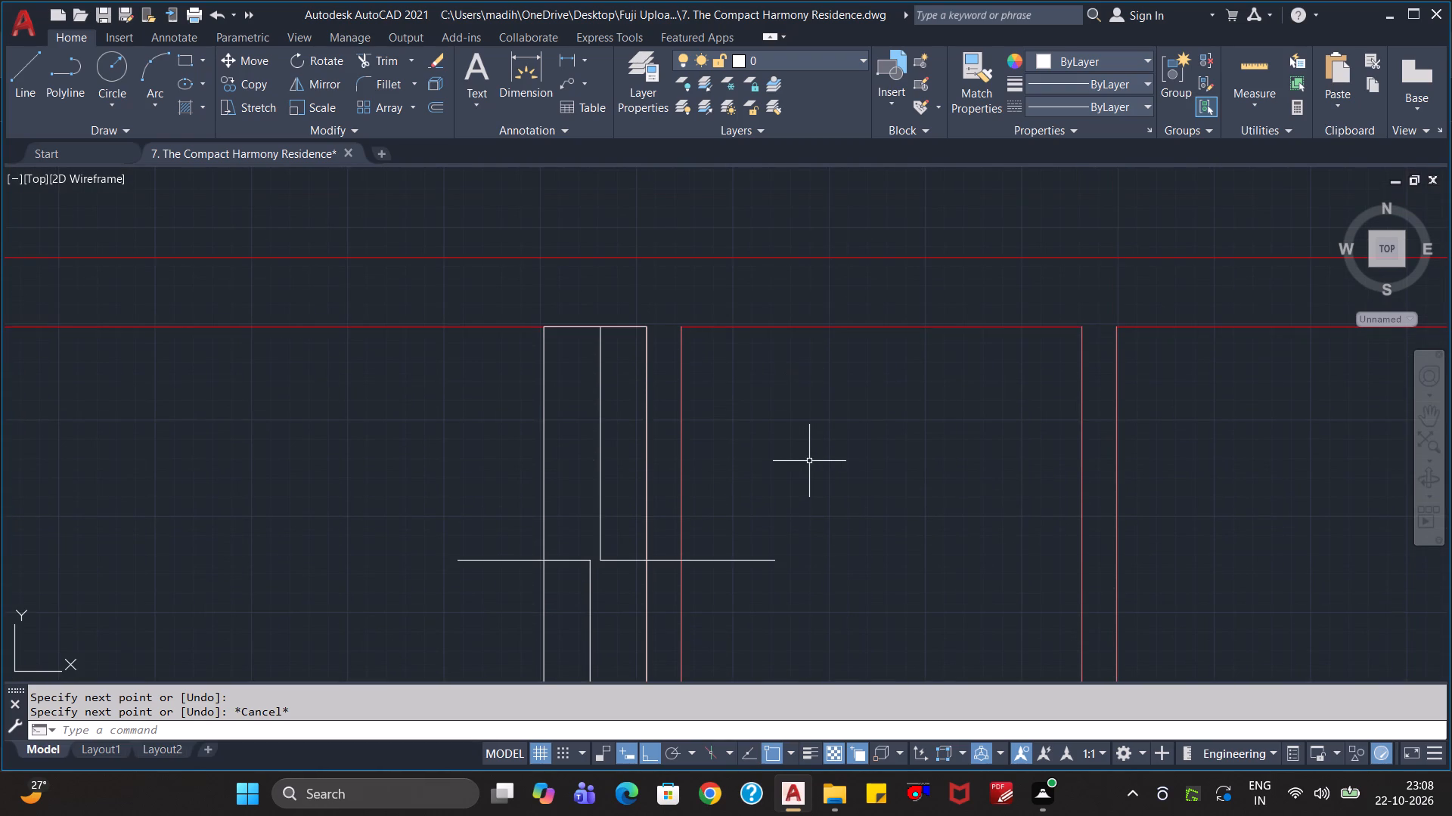
text(tr)
key(Return)
click(660, 558)
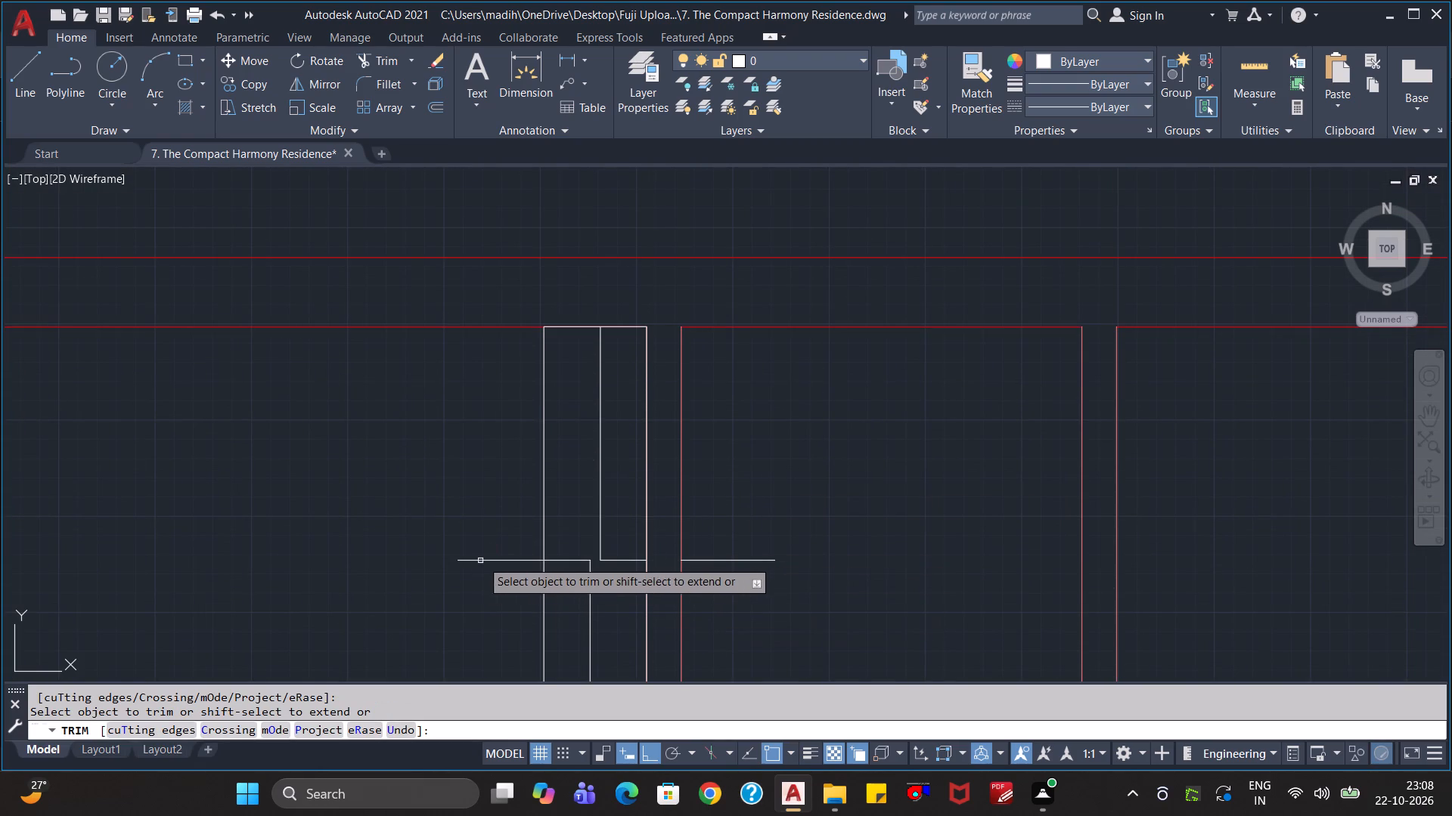
click(488, 557)
click(489, 580)
click(737, 577)
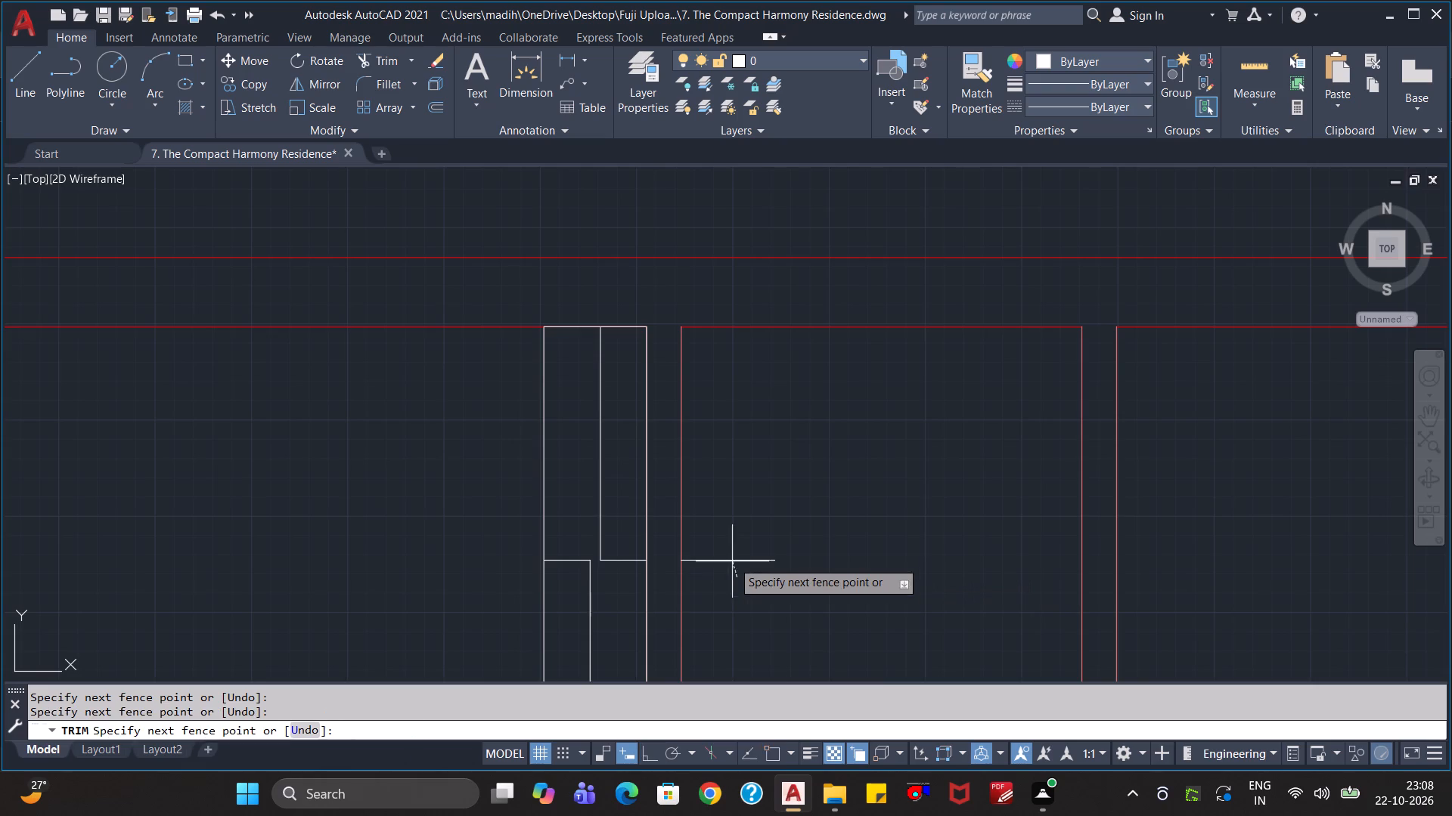
click(739, 530)
scroll(740, 529, down, 3)
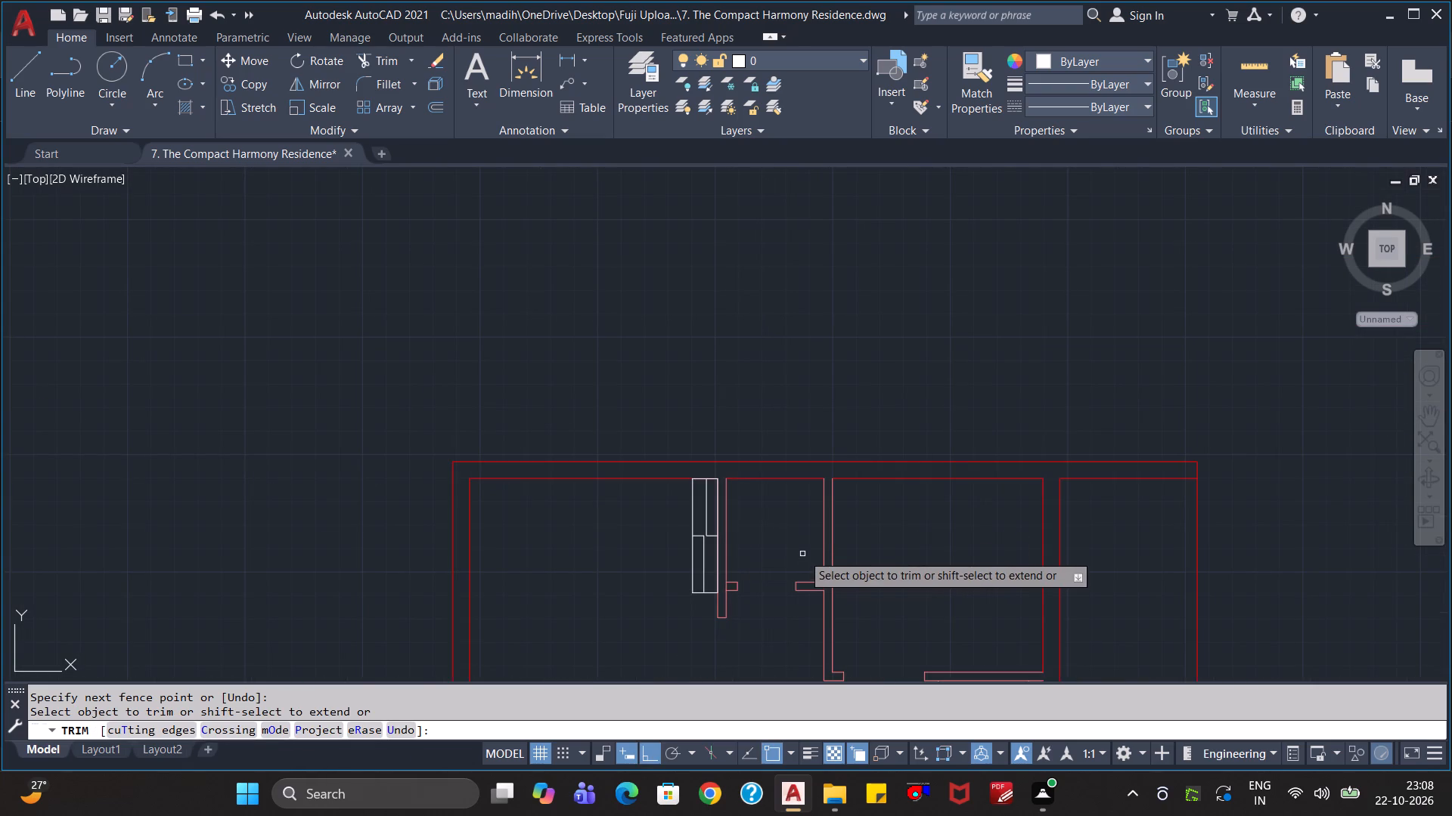
key(Escape)
key(Escape)
key(Escape)
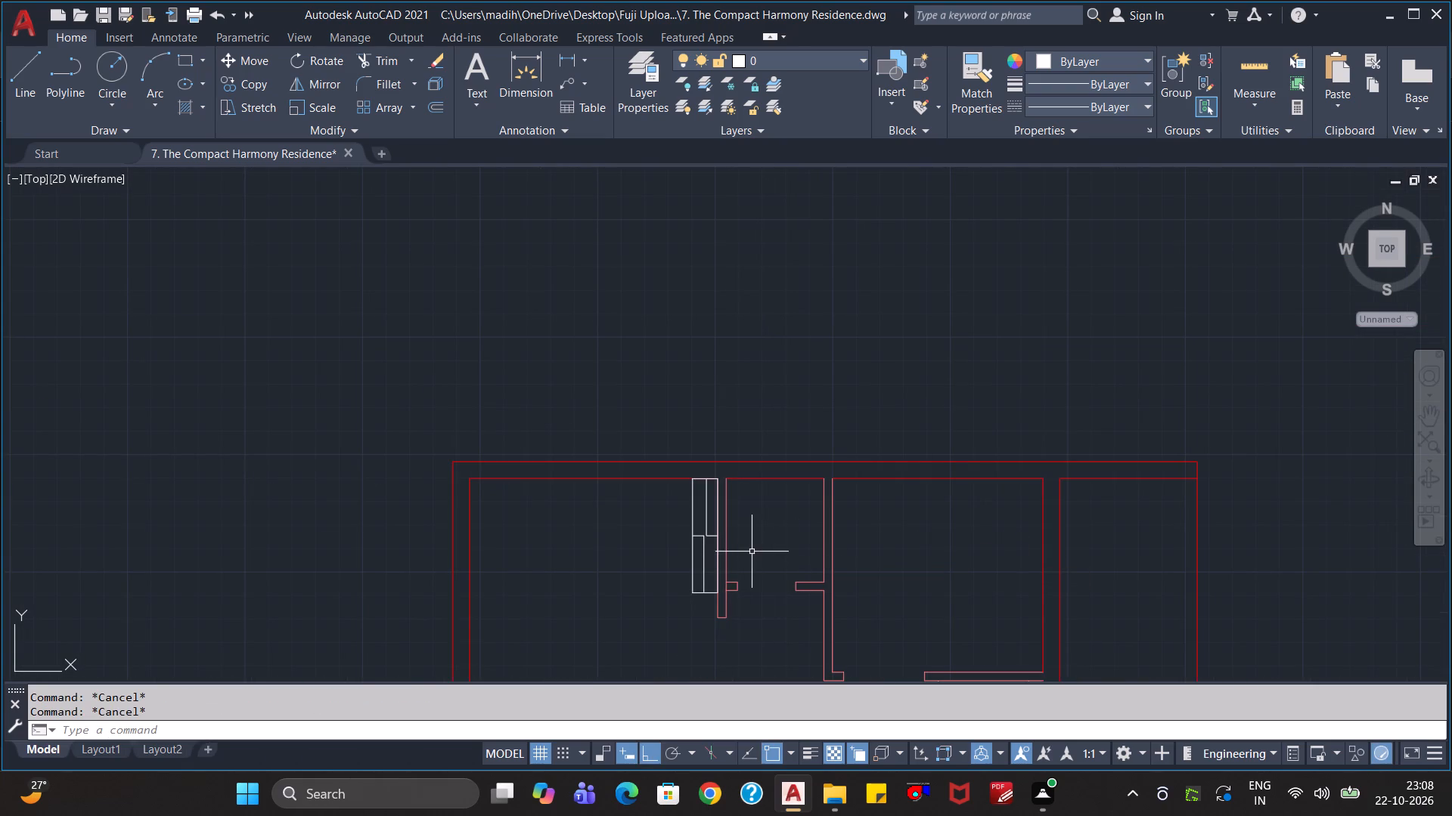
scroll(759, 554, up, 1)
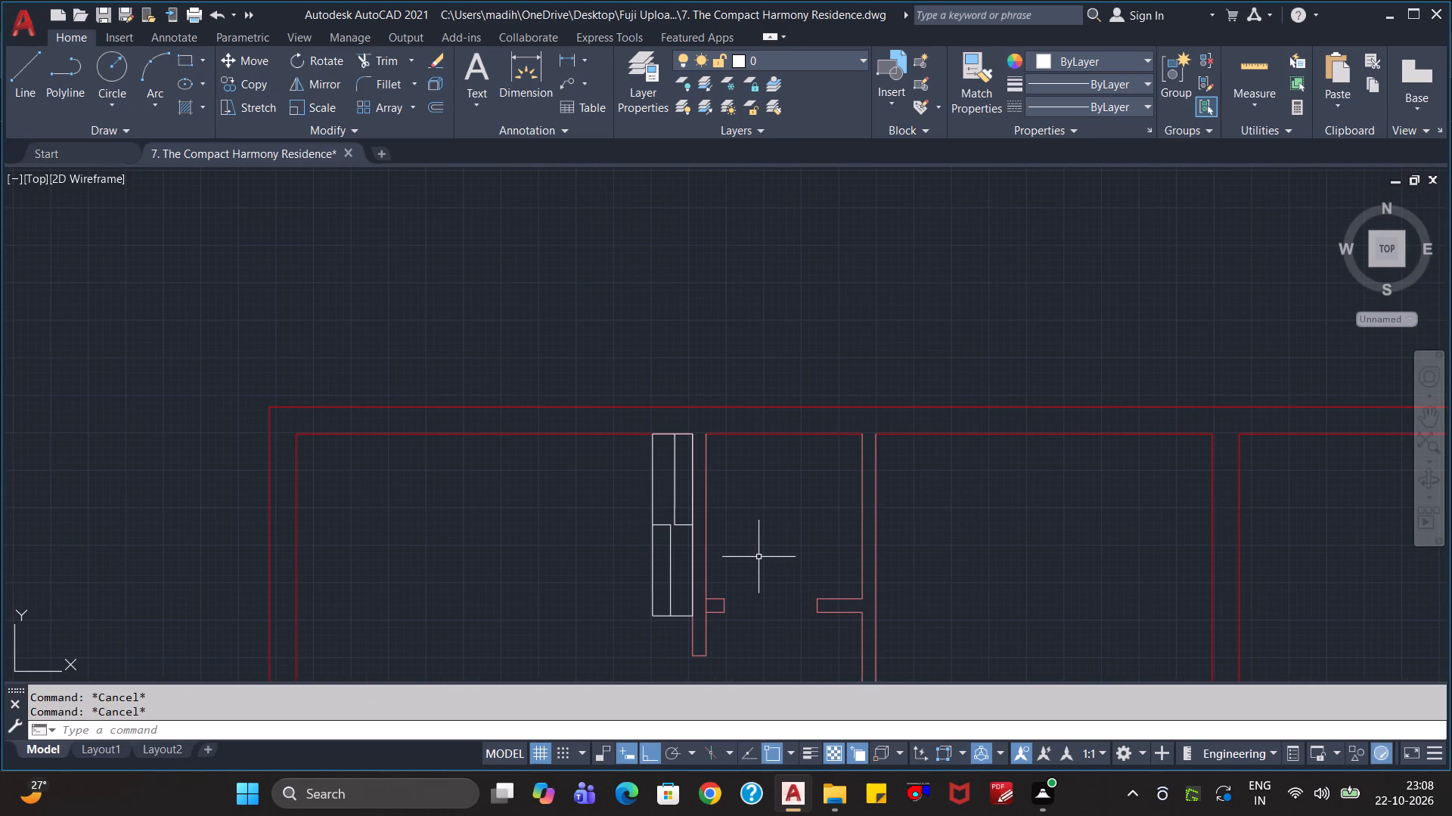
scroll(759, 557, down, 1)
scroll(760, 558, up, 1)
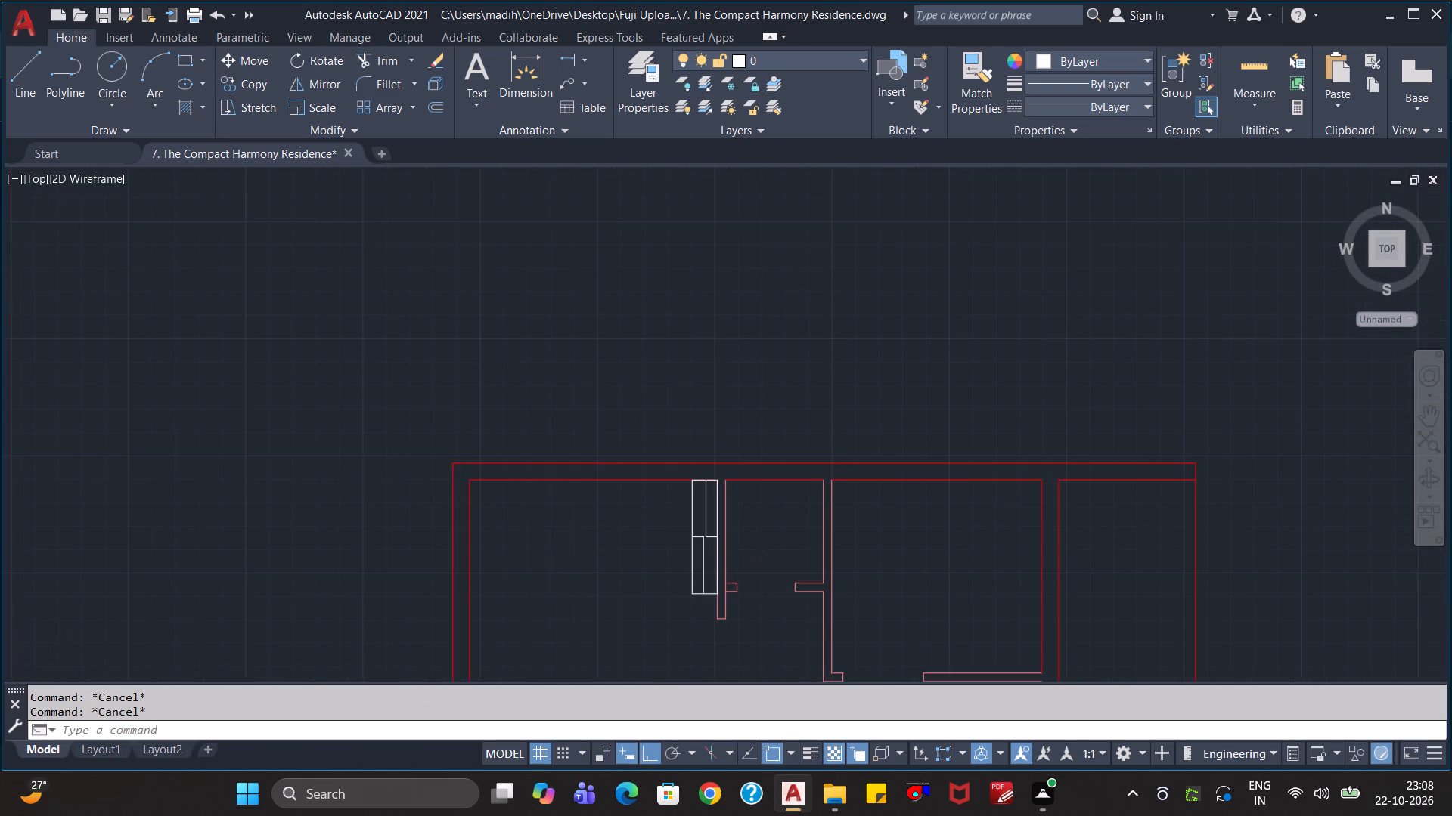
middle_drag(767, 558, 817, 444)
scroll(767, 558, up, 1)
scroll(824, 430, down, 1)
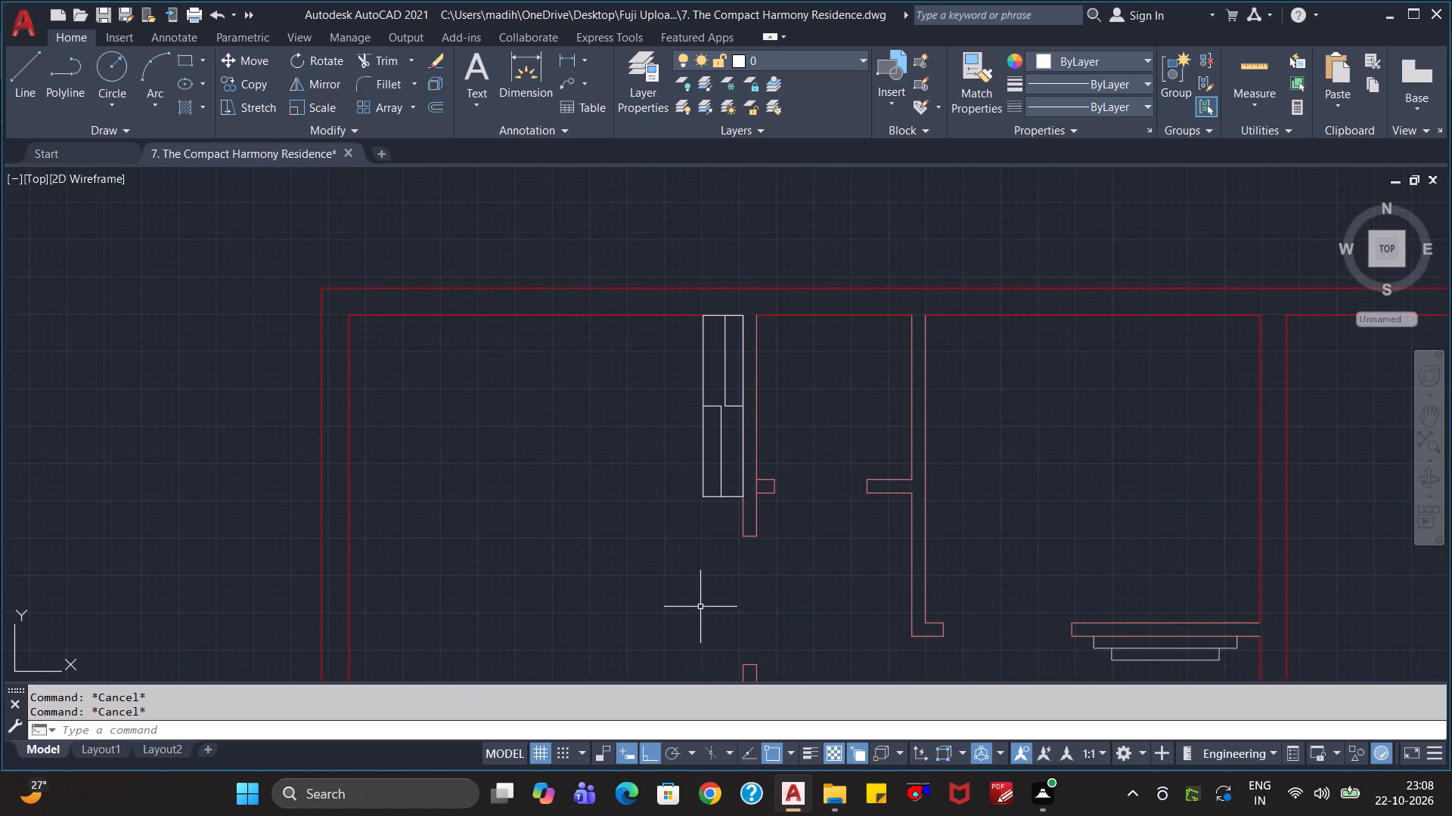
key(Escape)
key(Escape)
Create a new layer named Closet.
click(782, 58)
click(790, 56)
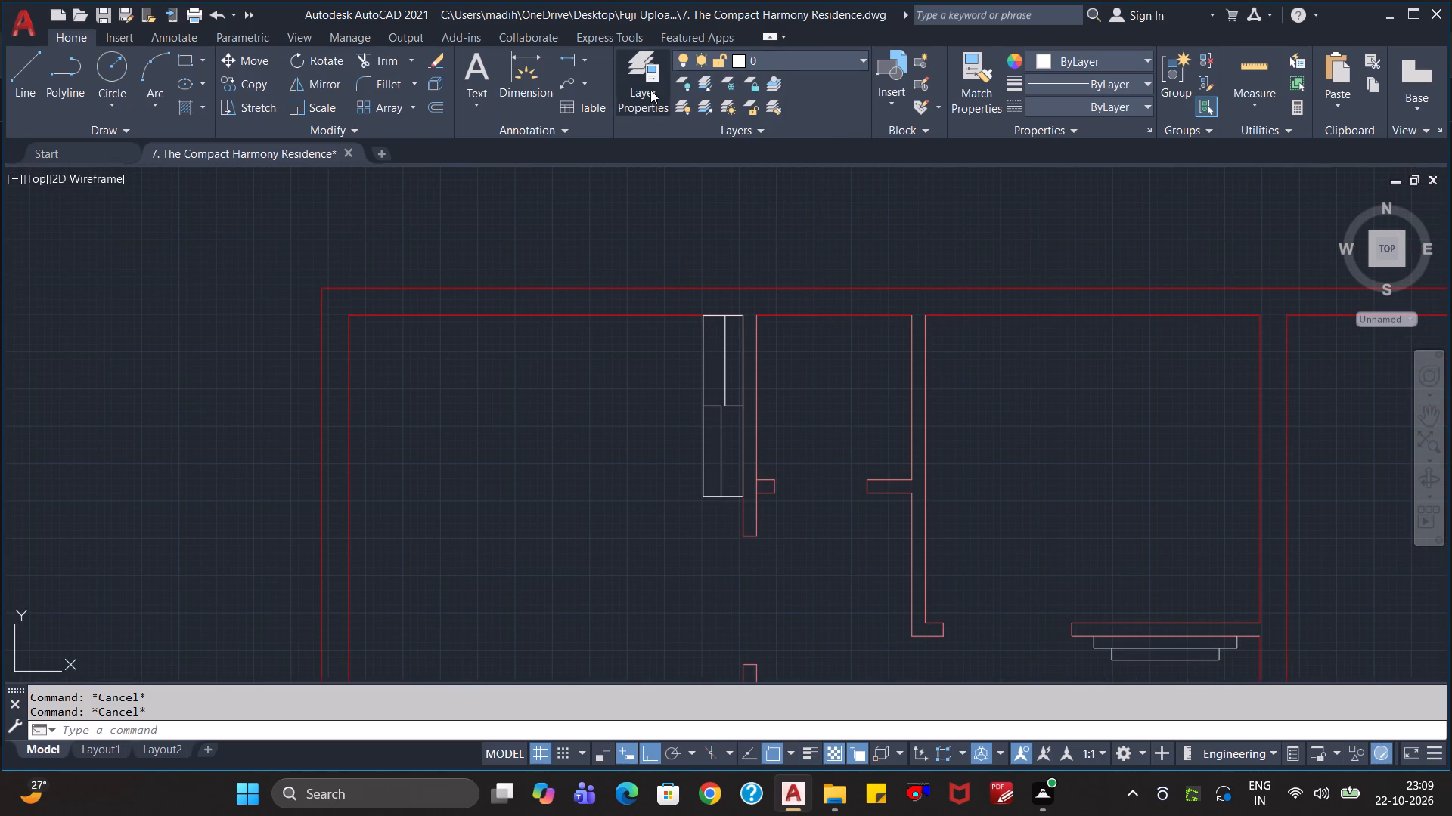
click(643, 94)
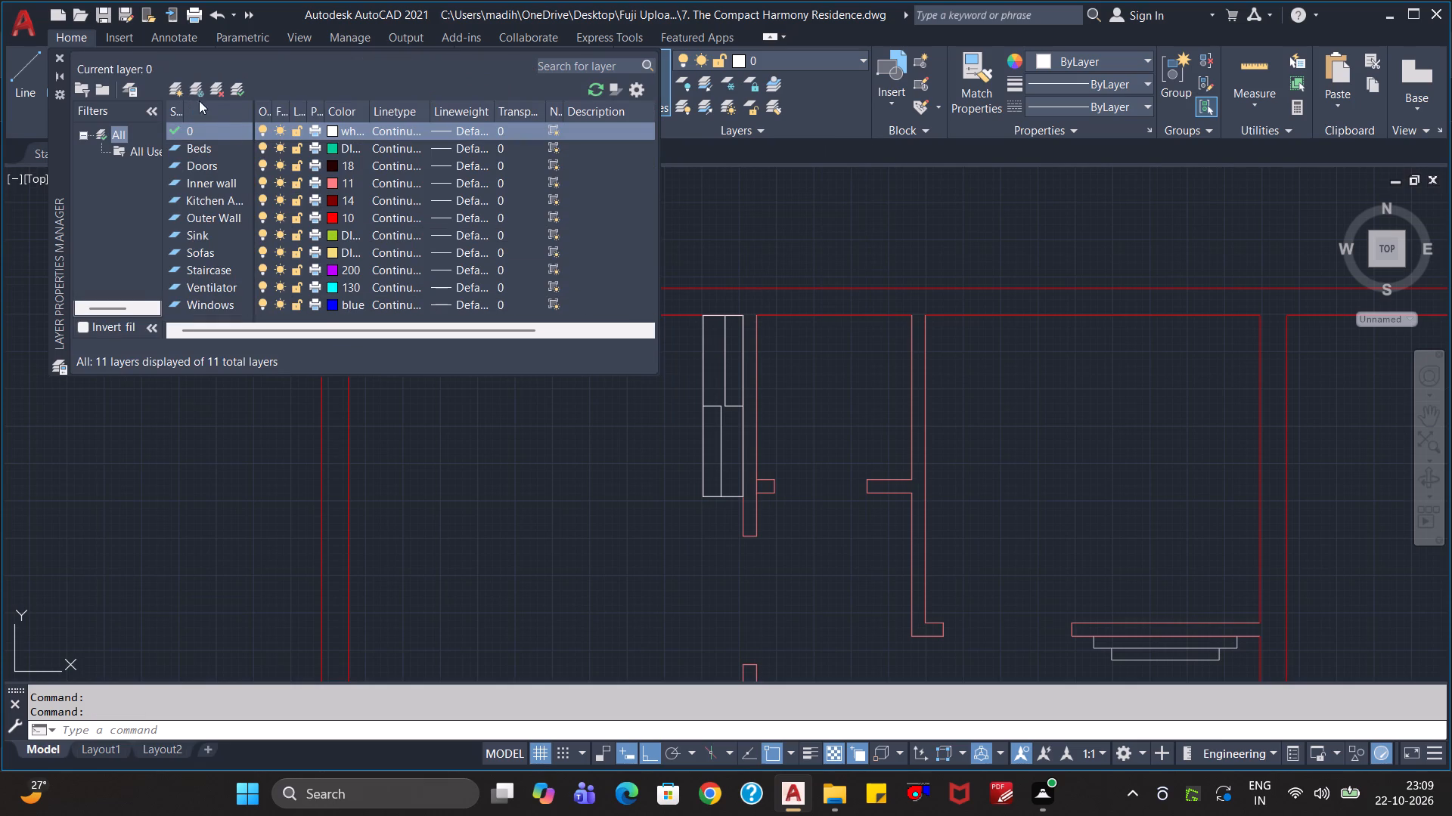
click(179, 79)
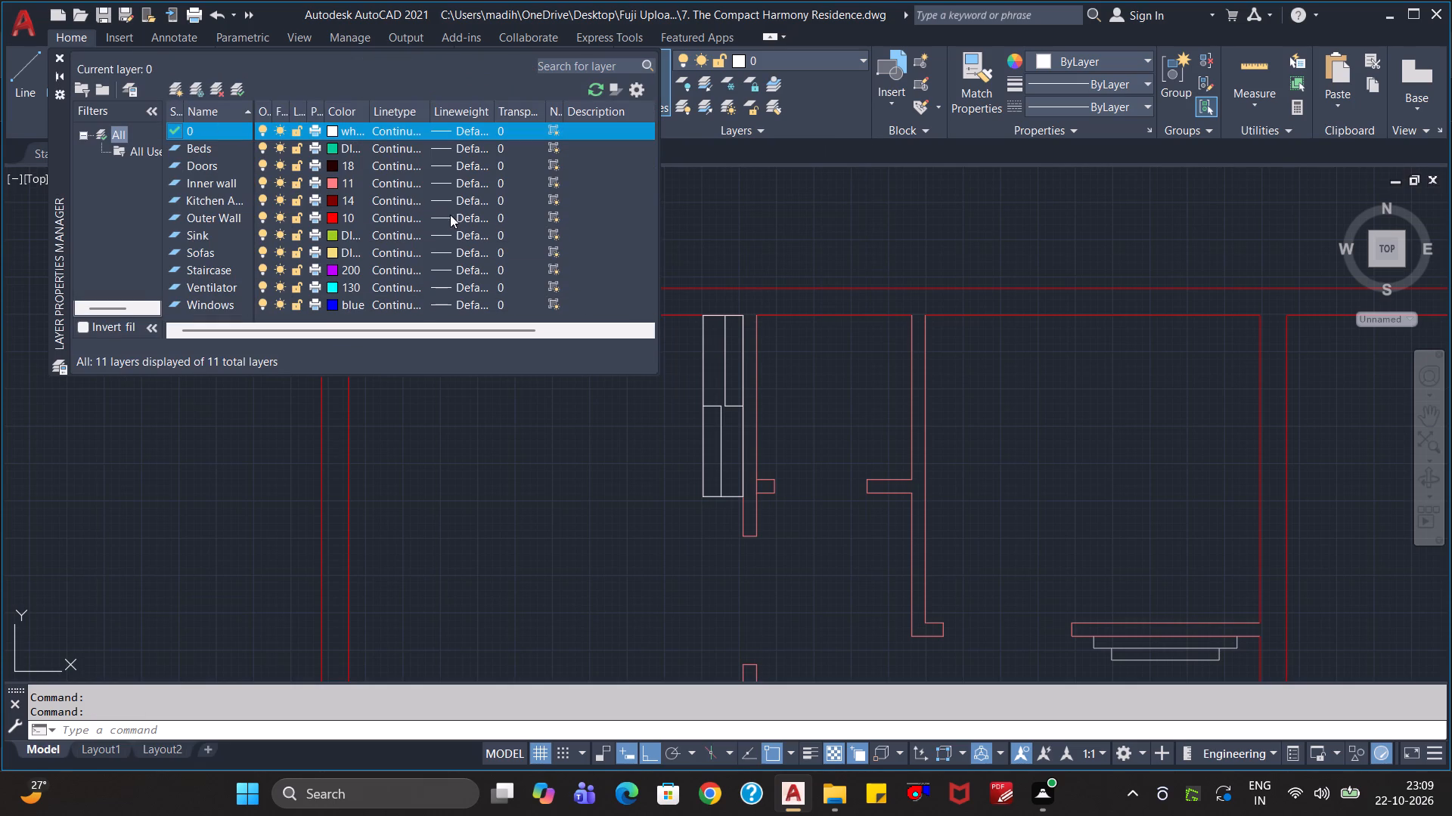
scroll(386, 209, down, 5)
click(173, 88)
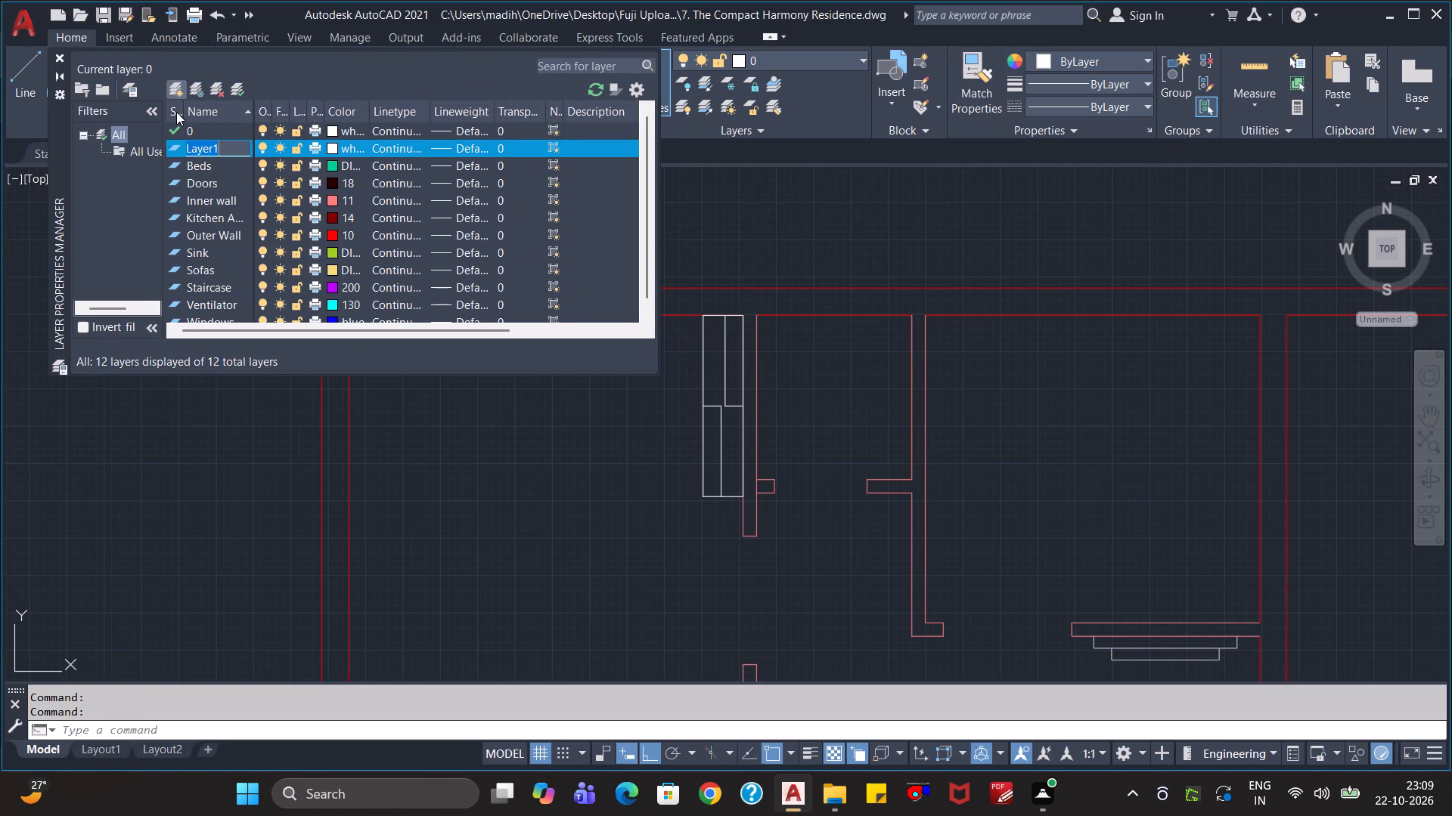
text(Closet)
key(Return)
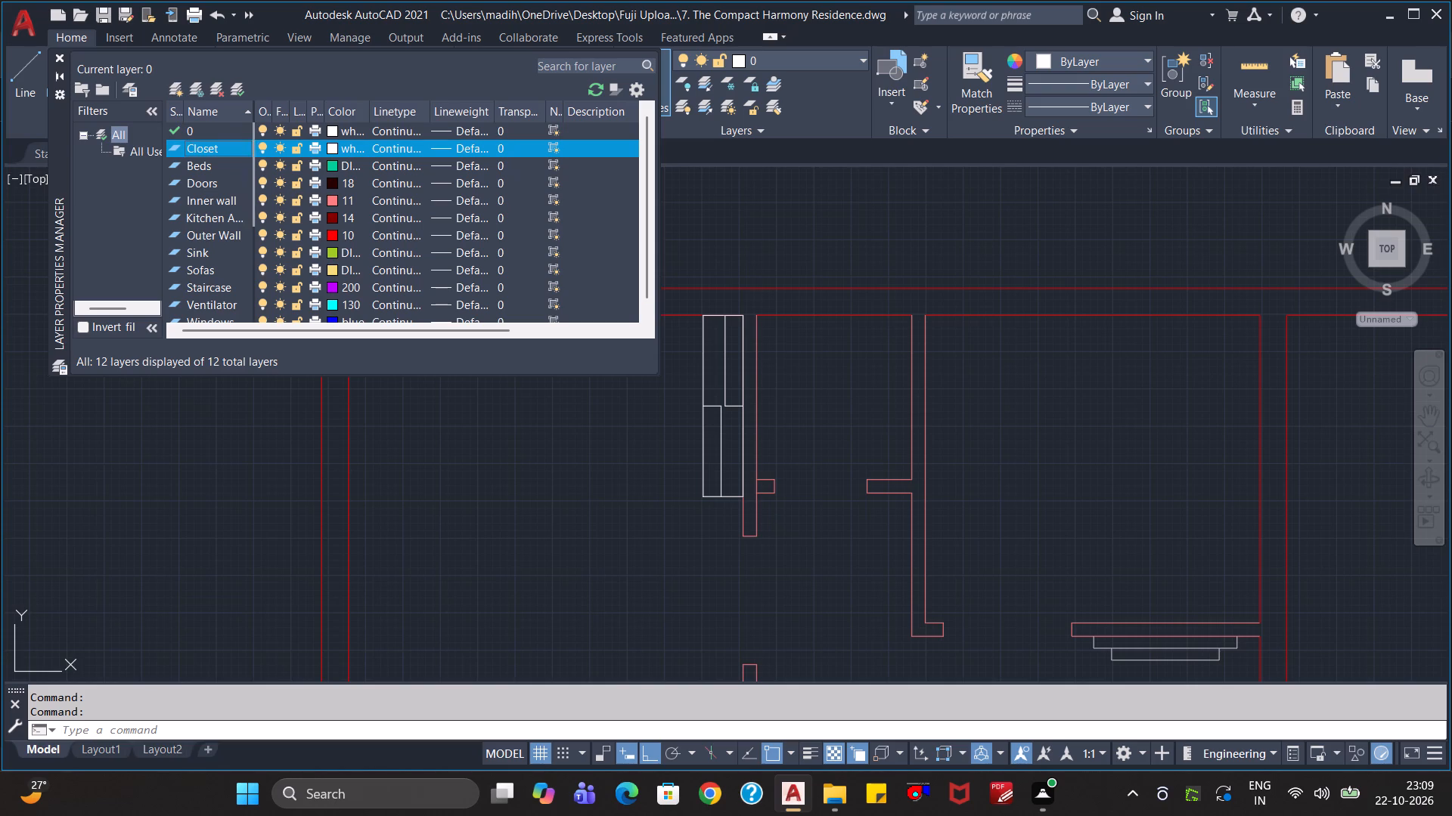
Set the Closet layer's color to DIC 344 from the DIC COLOR GUIDE(R) color book.
click(336, 143)
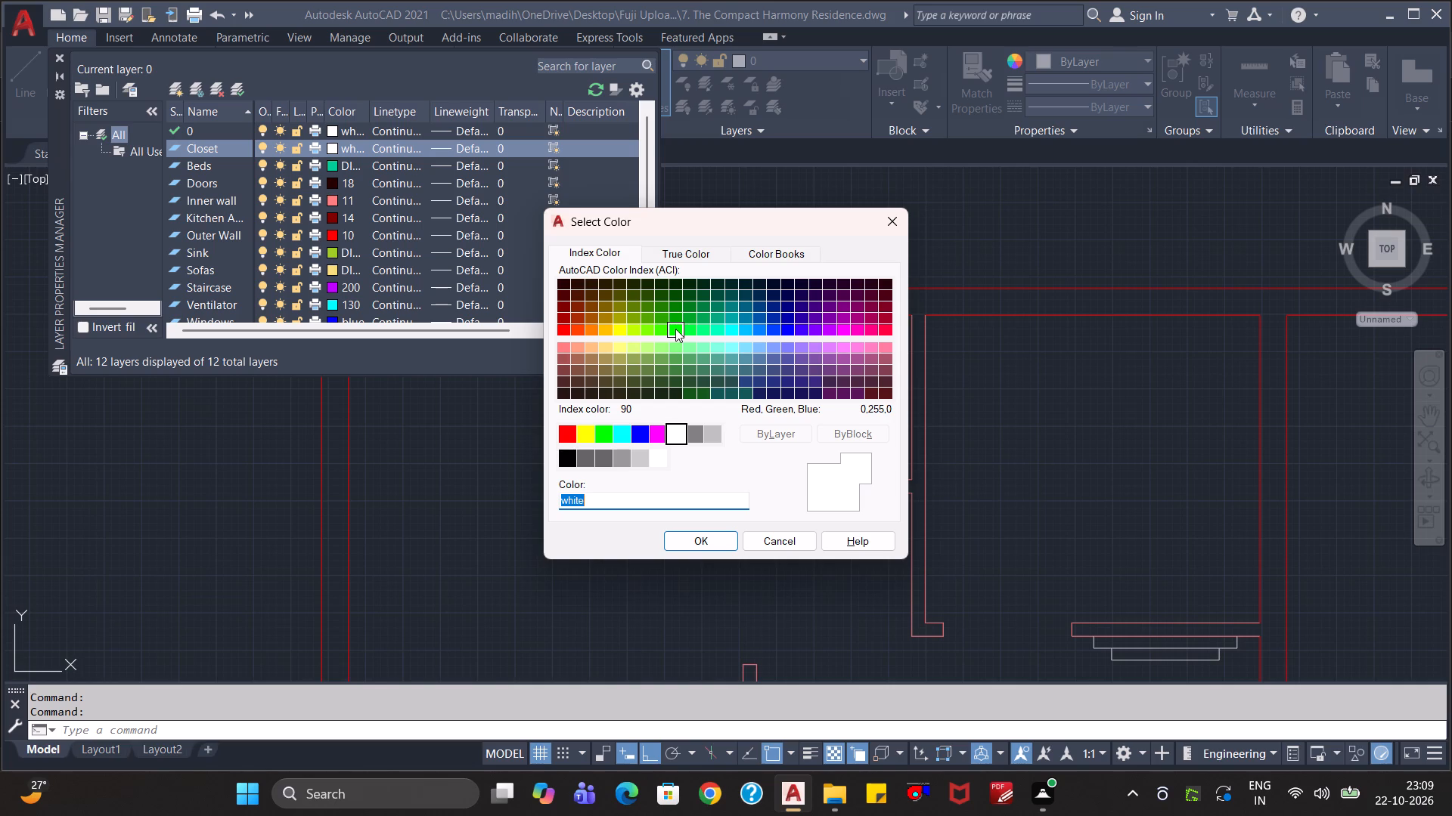
click(766, 256)
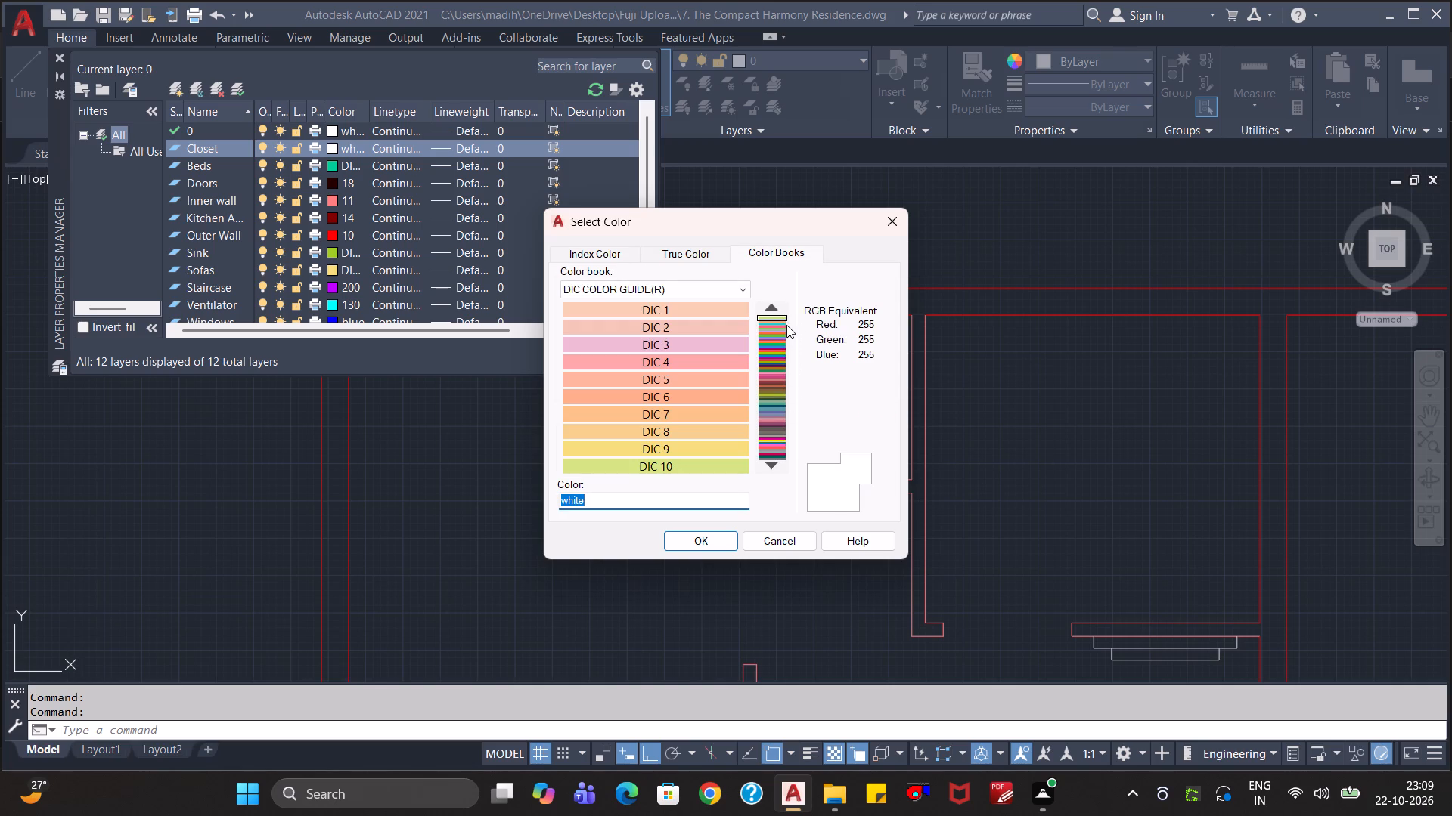
drag(779, 315, 779, 363)
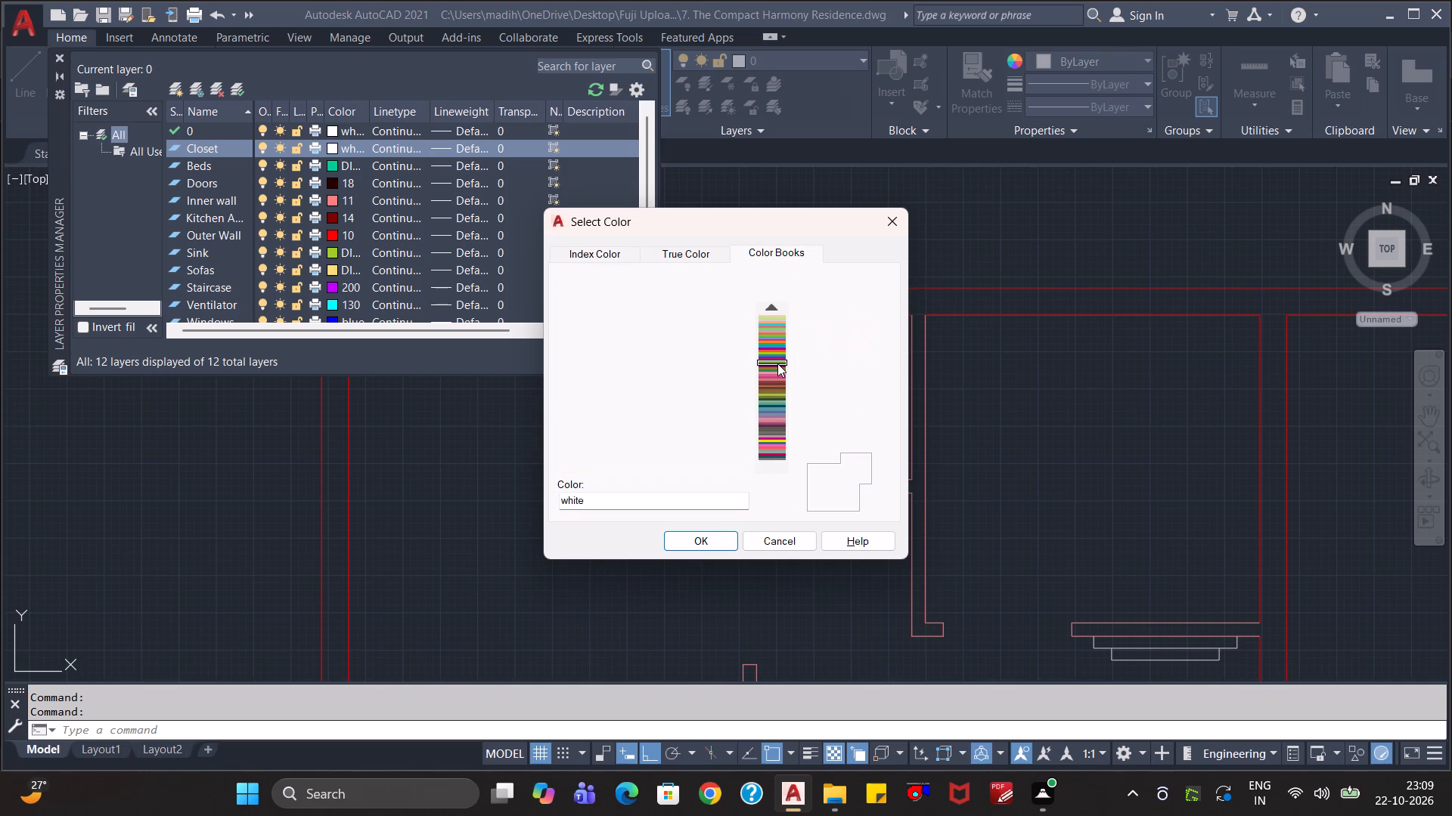
drag(777, 363, 775, 391)
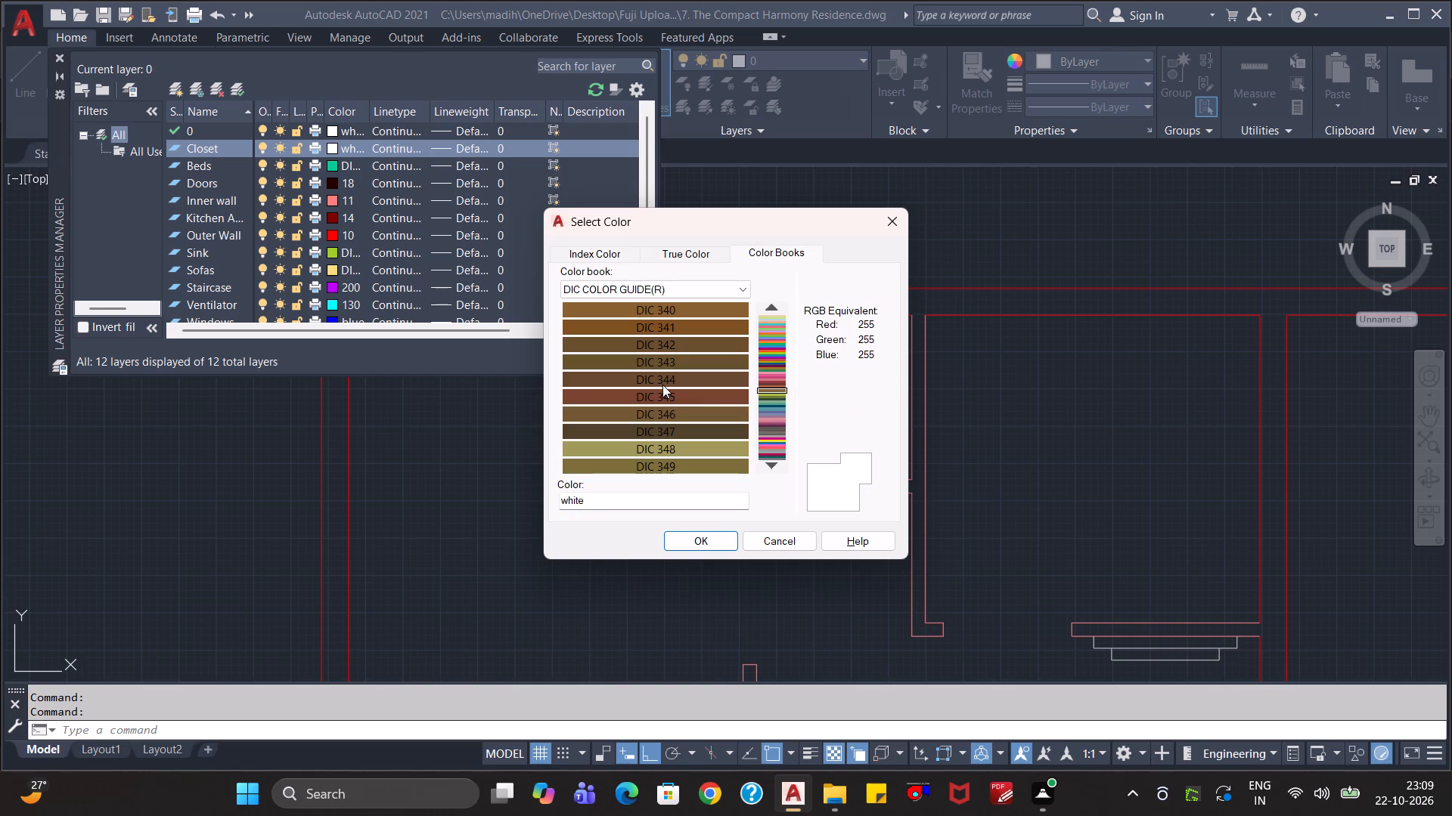
click(655, 397)
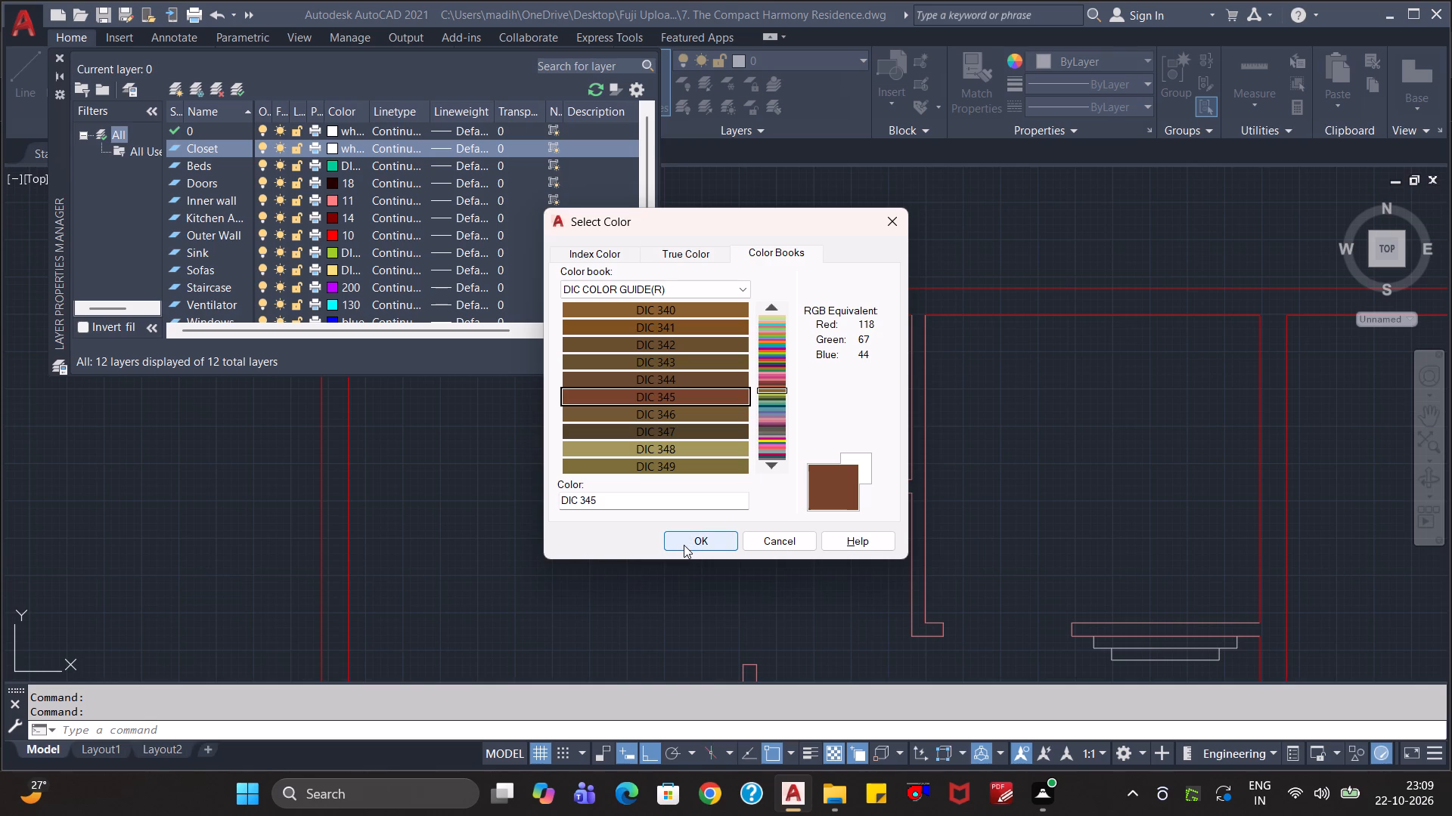
click(659, 381)
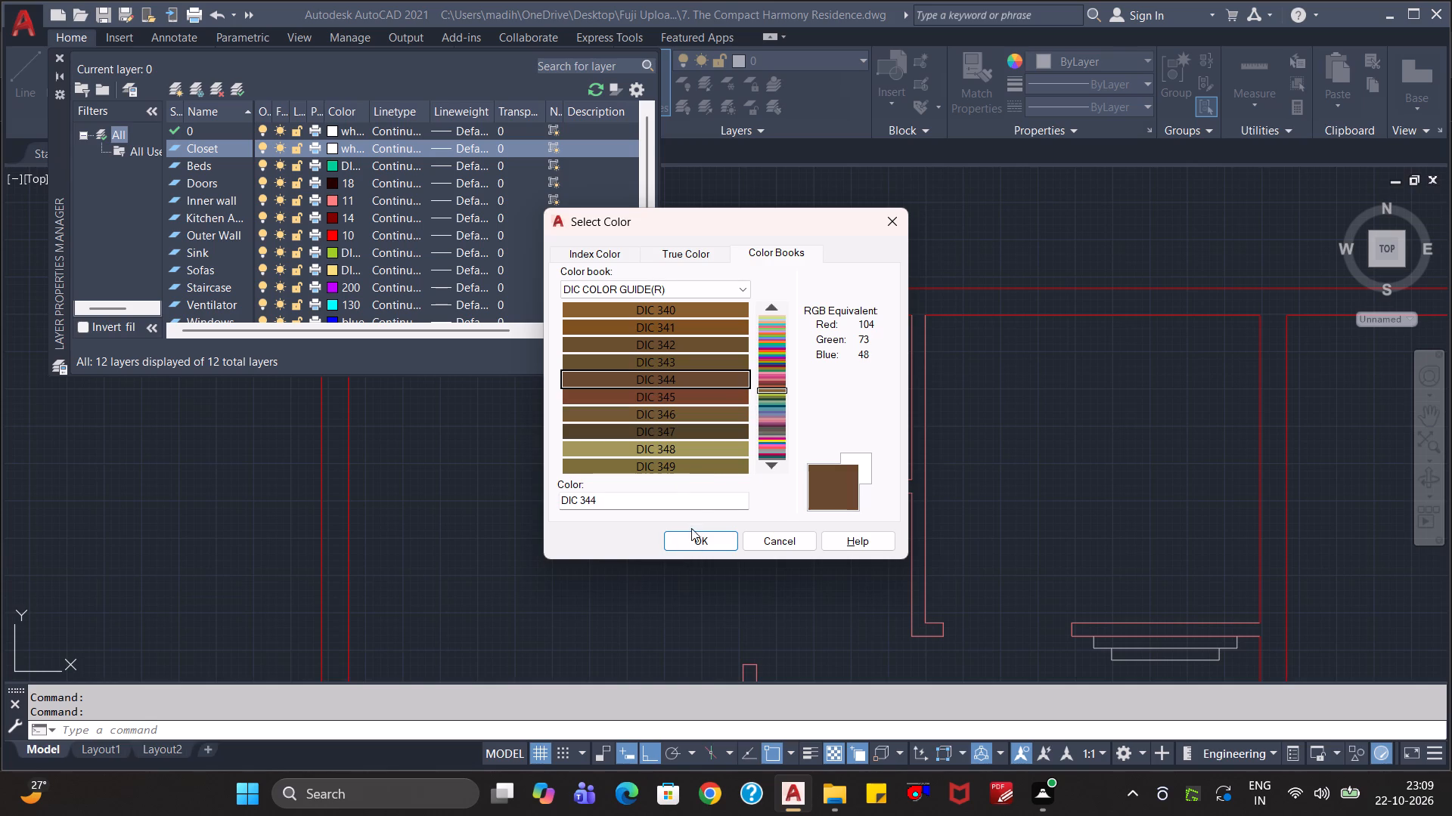
click(691, 544)
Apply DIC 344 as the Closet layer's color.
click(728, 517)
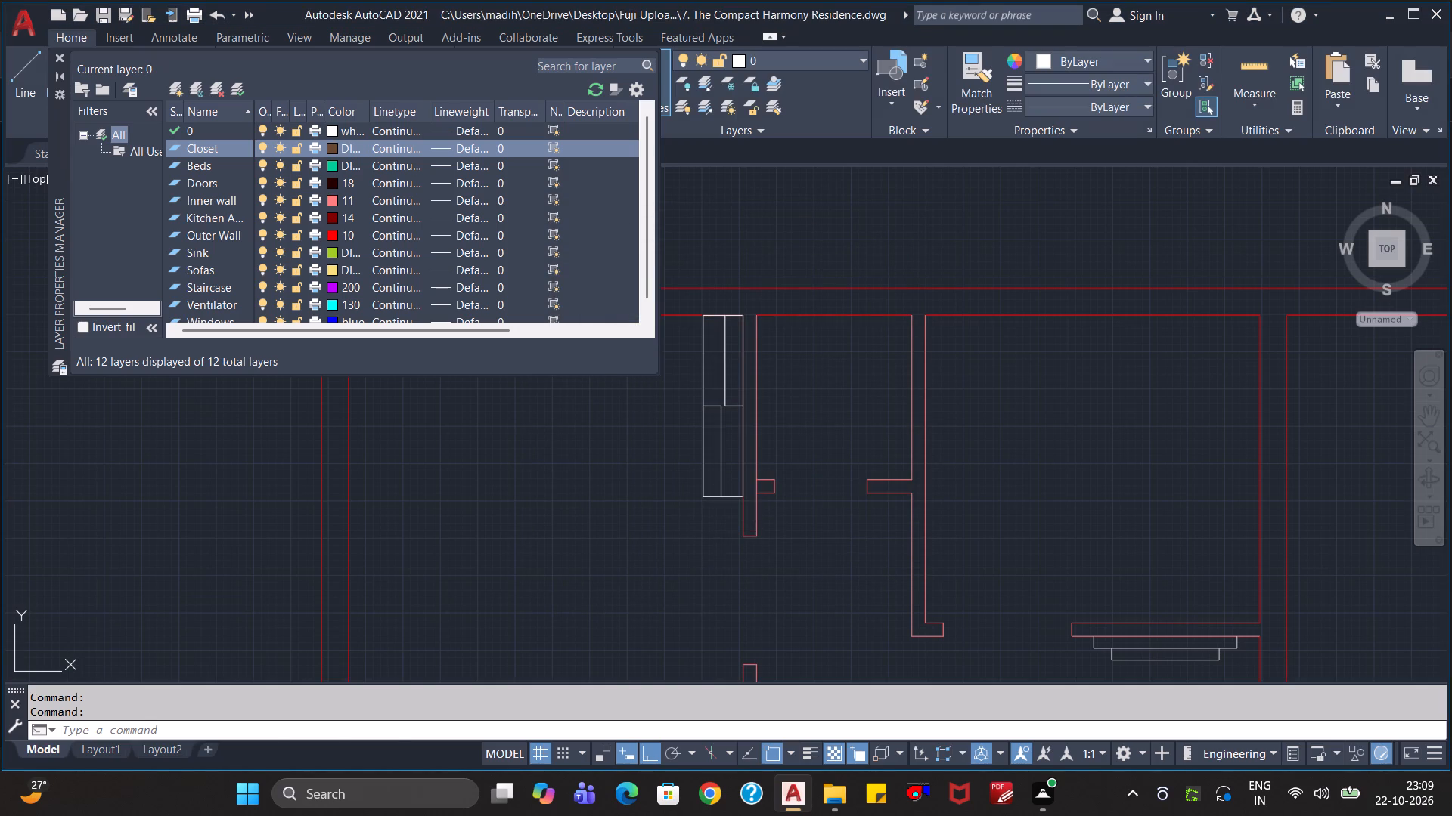
Move the closet's rectangle and all its inner divider lines onto the Closet layer.
click(701, 378)
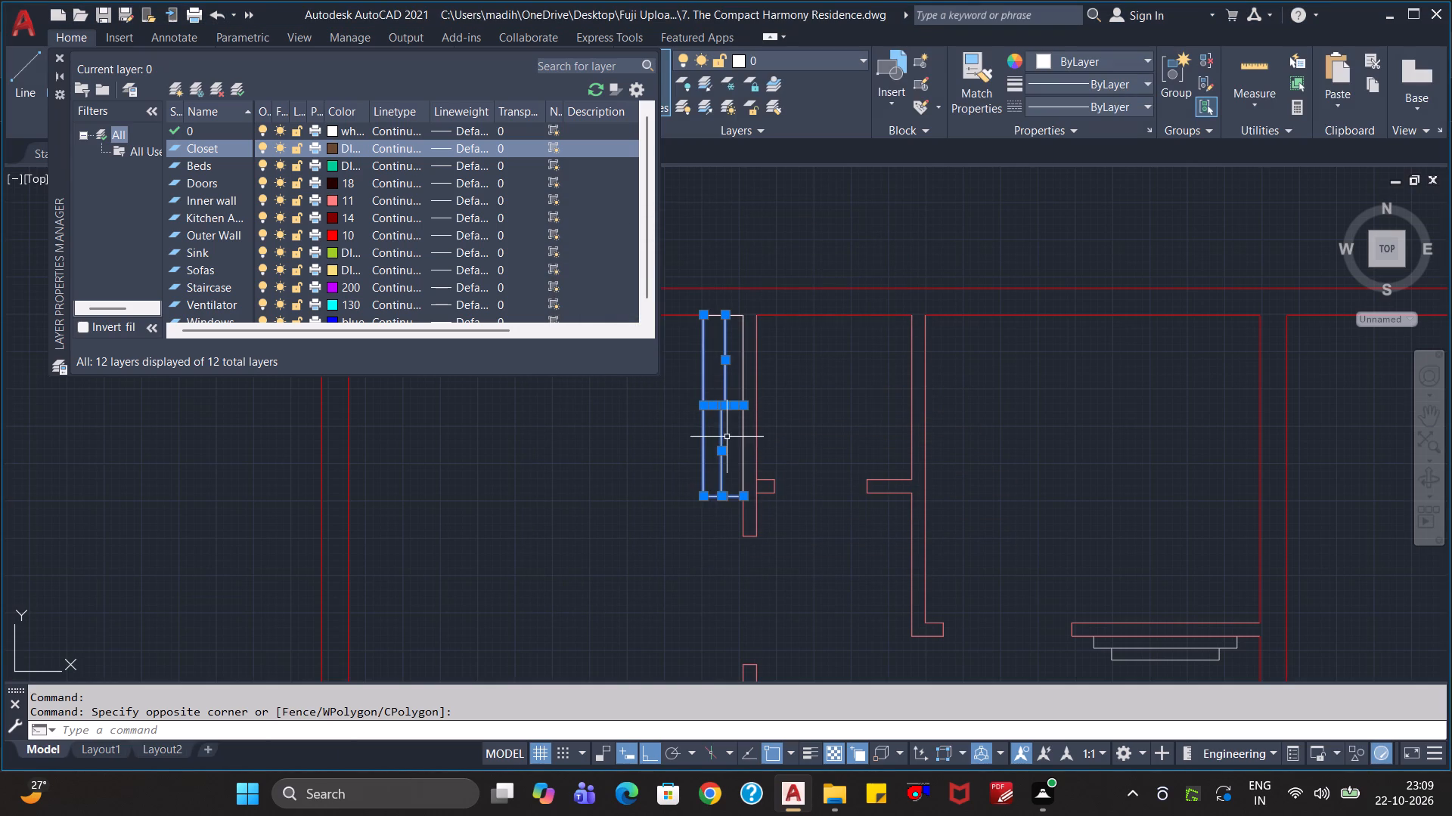
click(742, 428)
click(792, 487)
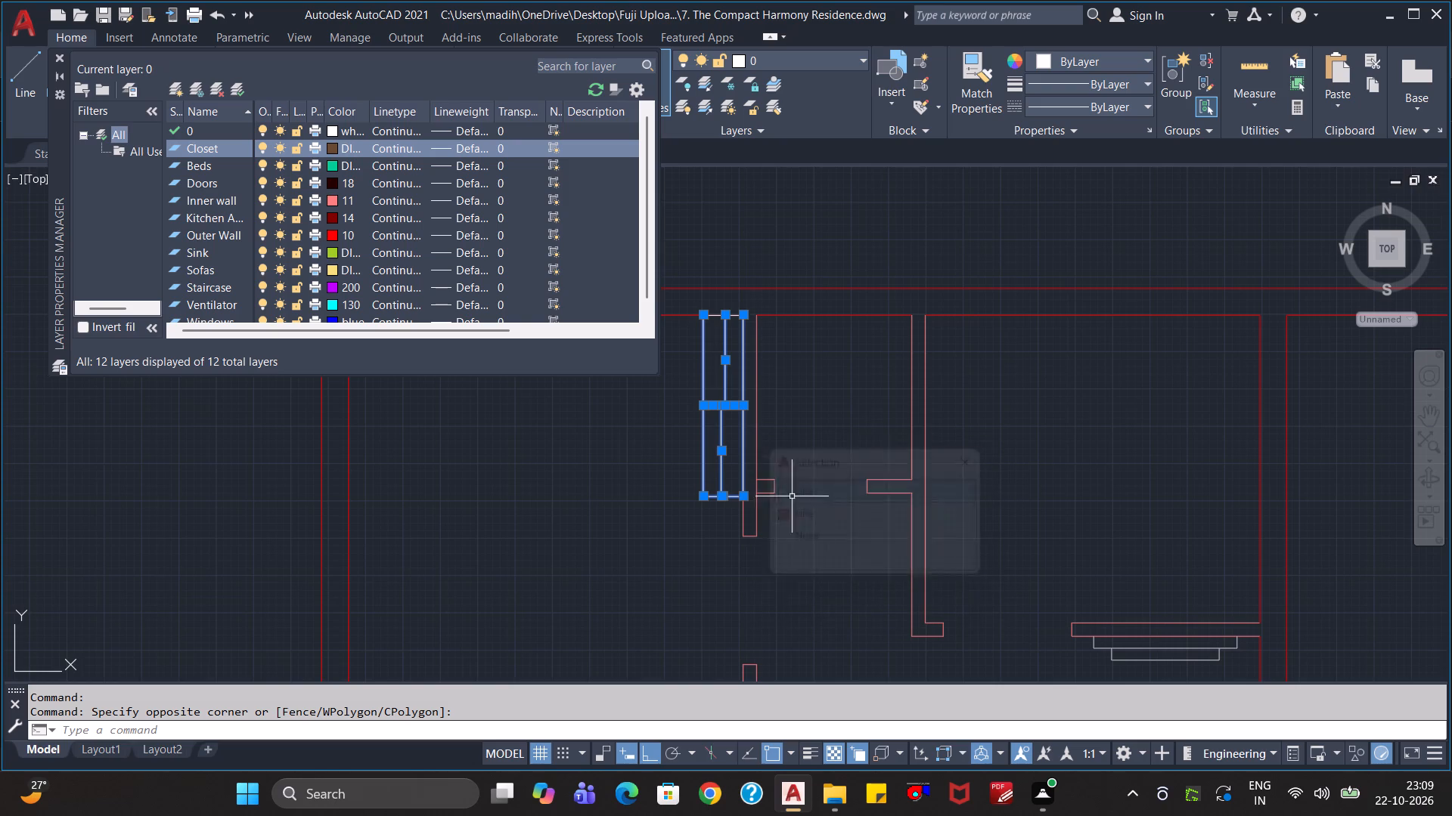
click(716, 316)
click(777, 375)
scroll(684, 345, up, 3)
scroll(698, 363, down, 1)
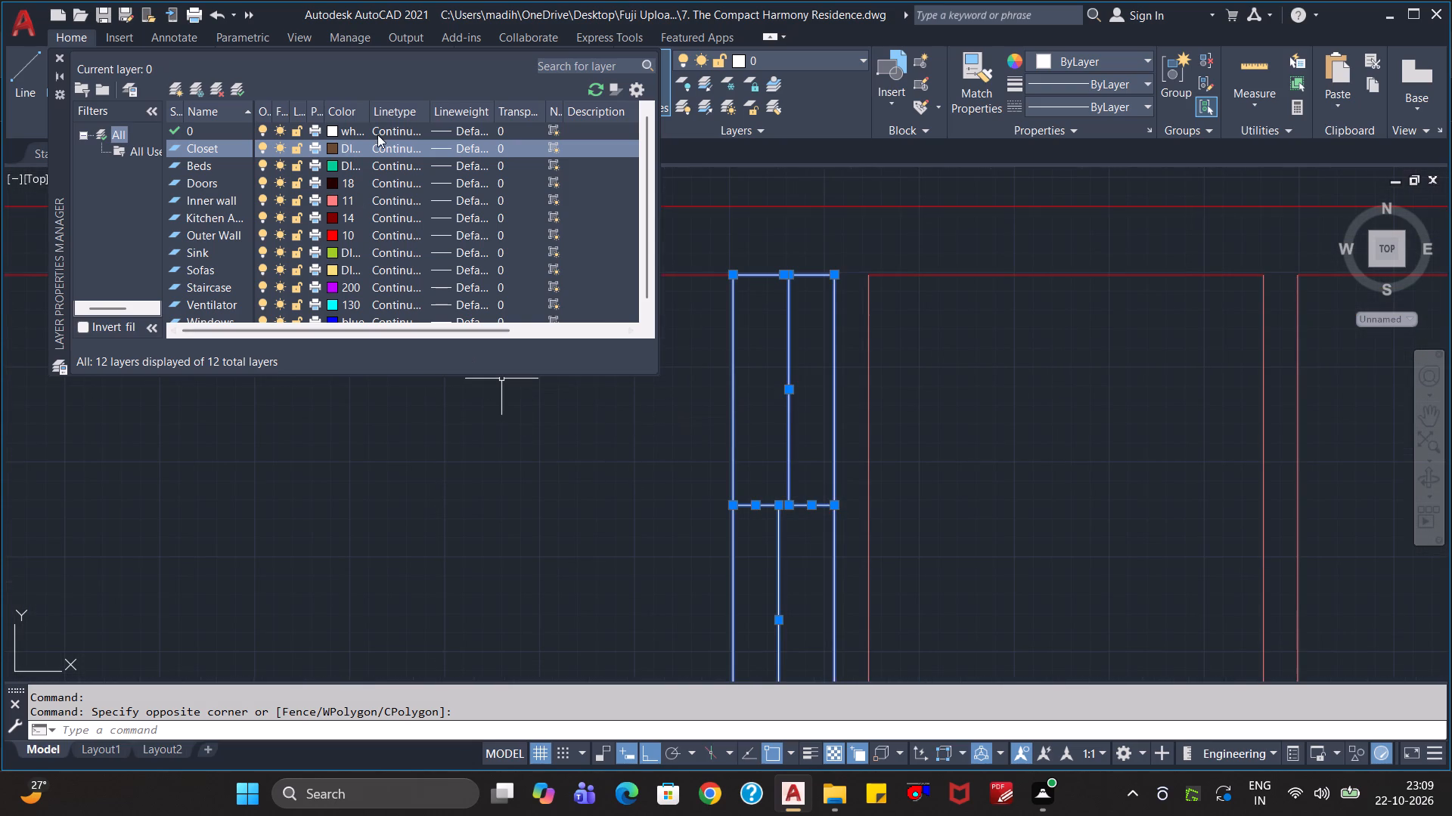
click(368, 149)
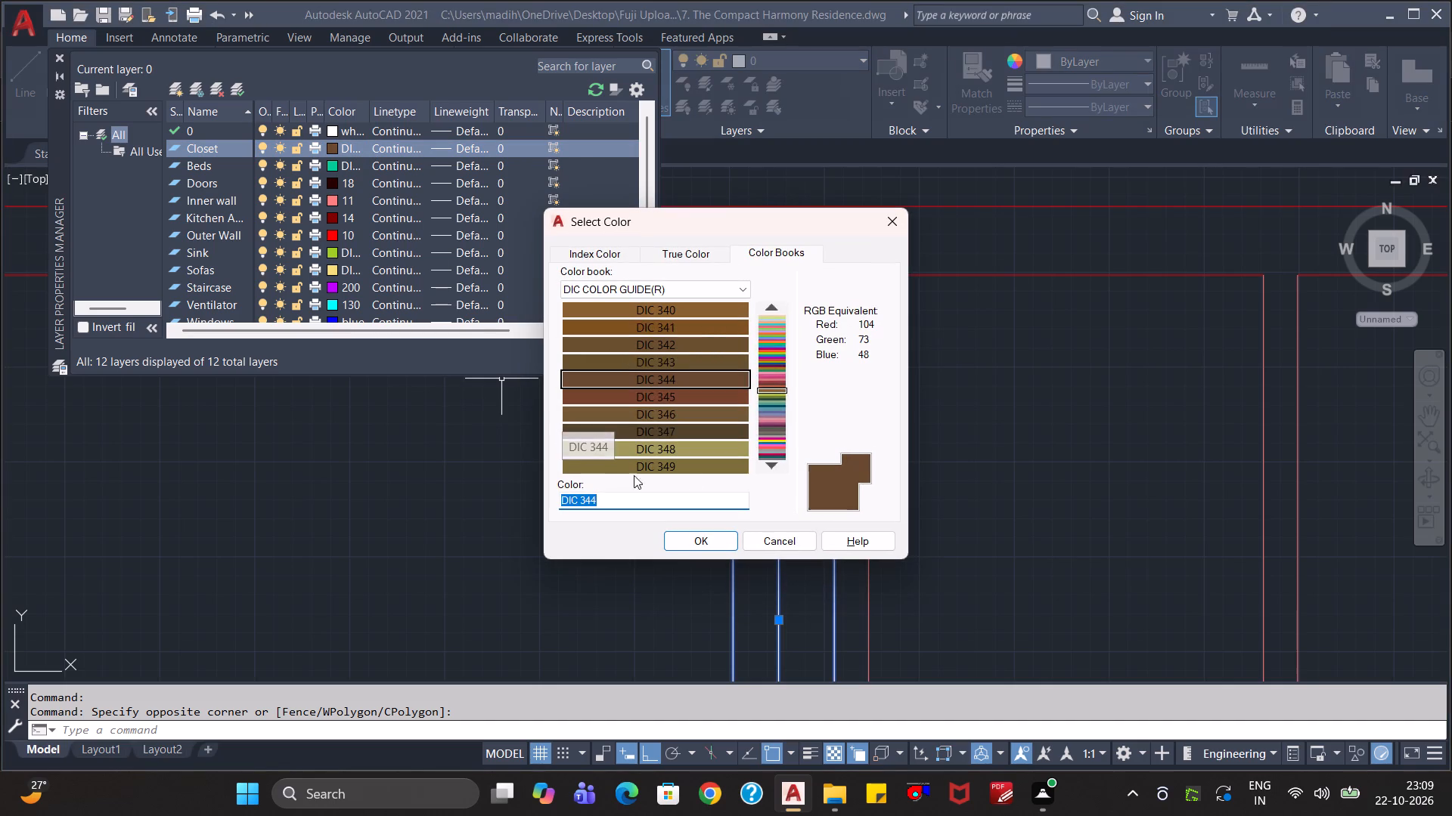
click(676, 547)
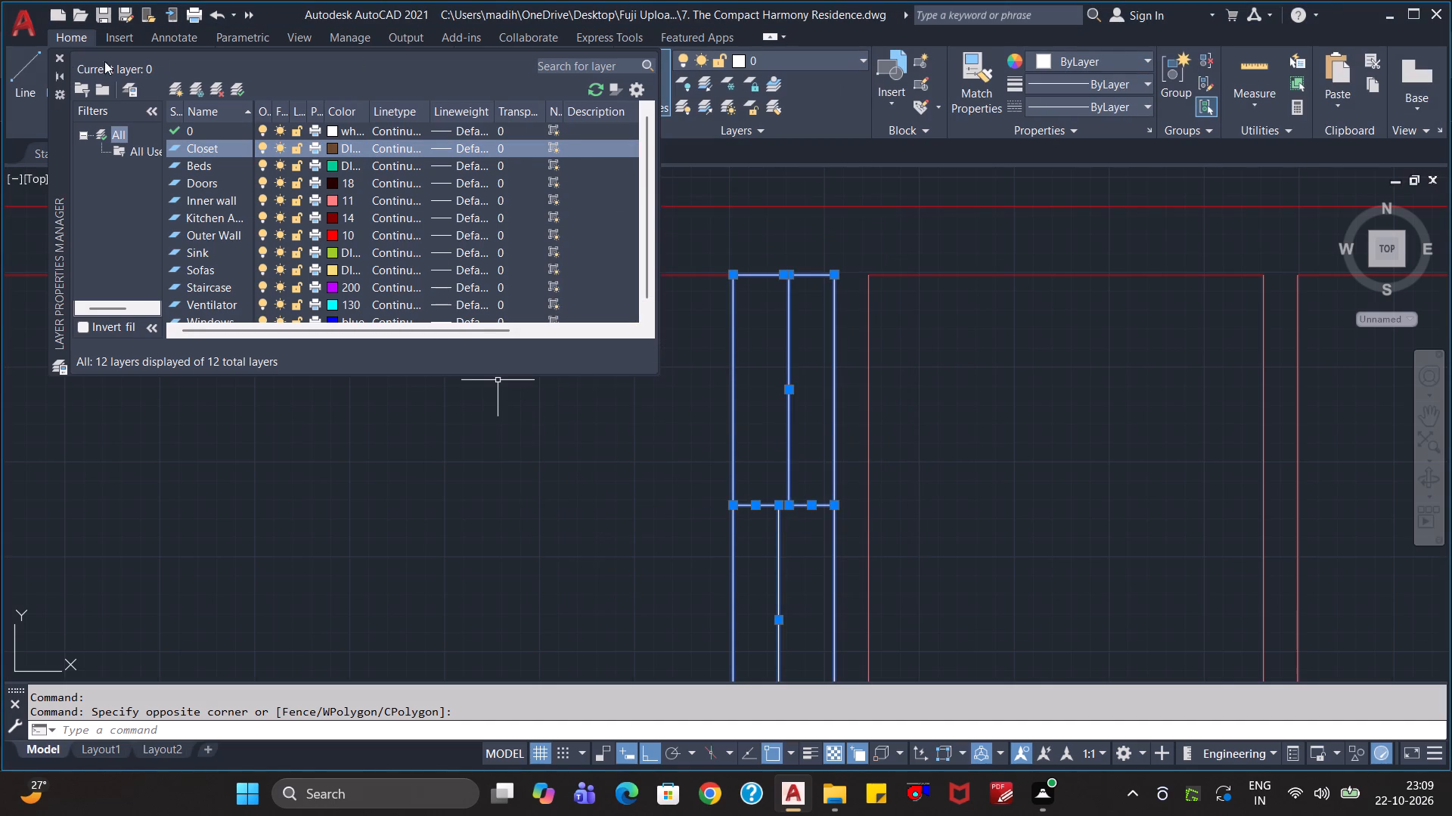
click(56, 60)
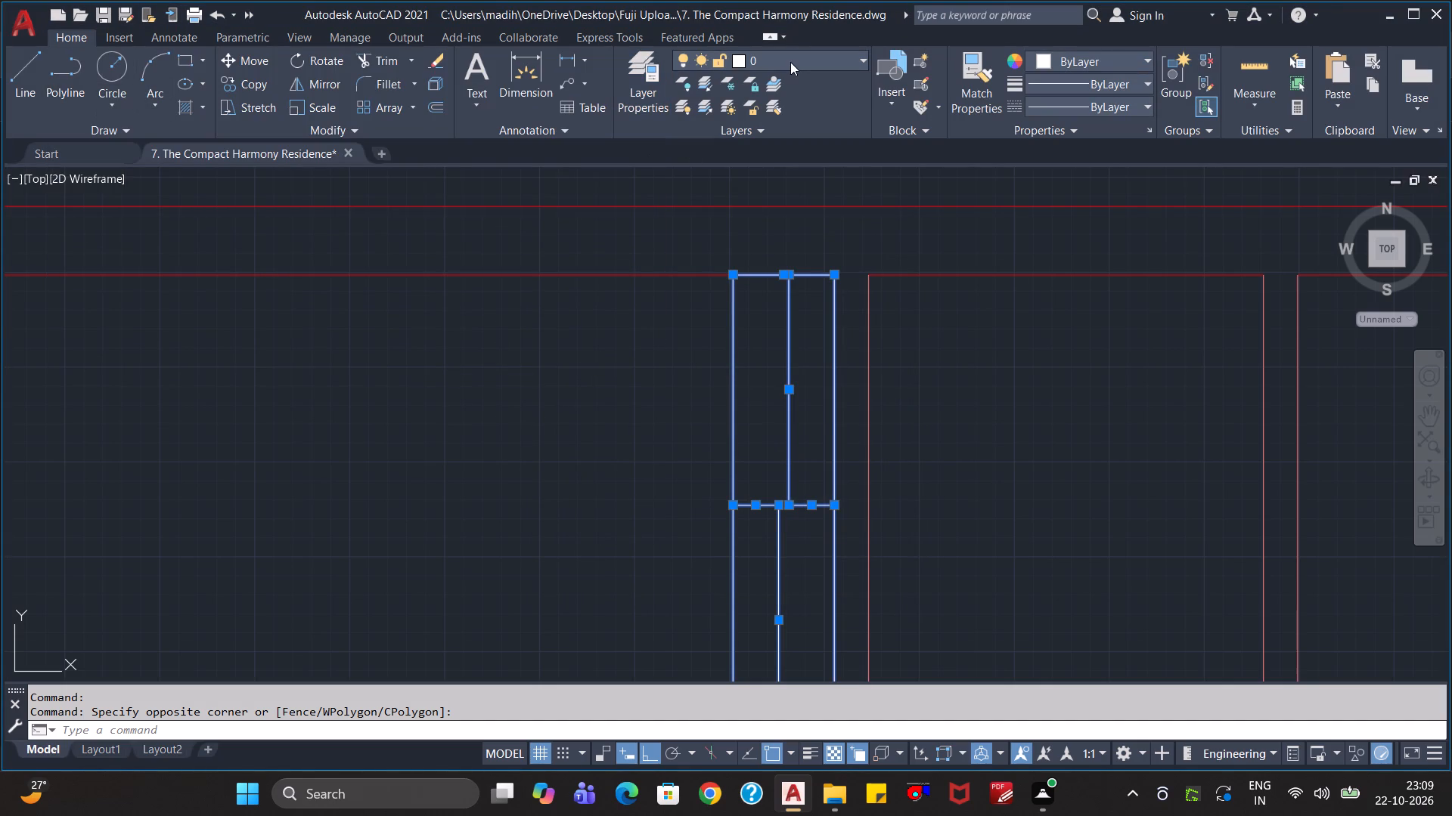
click(790, 62)
click(781, 128)
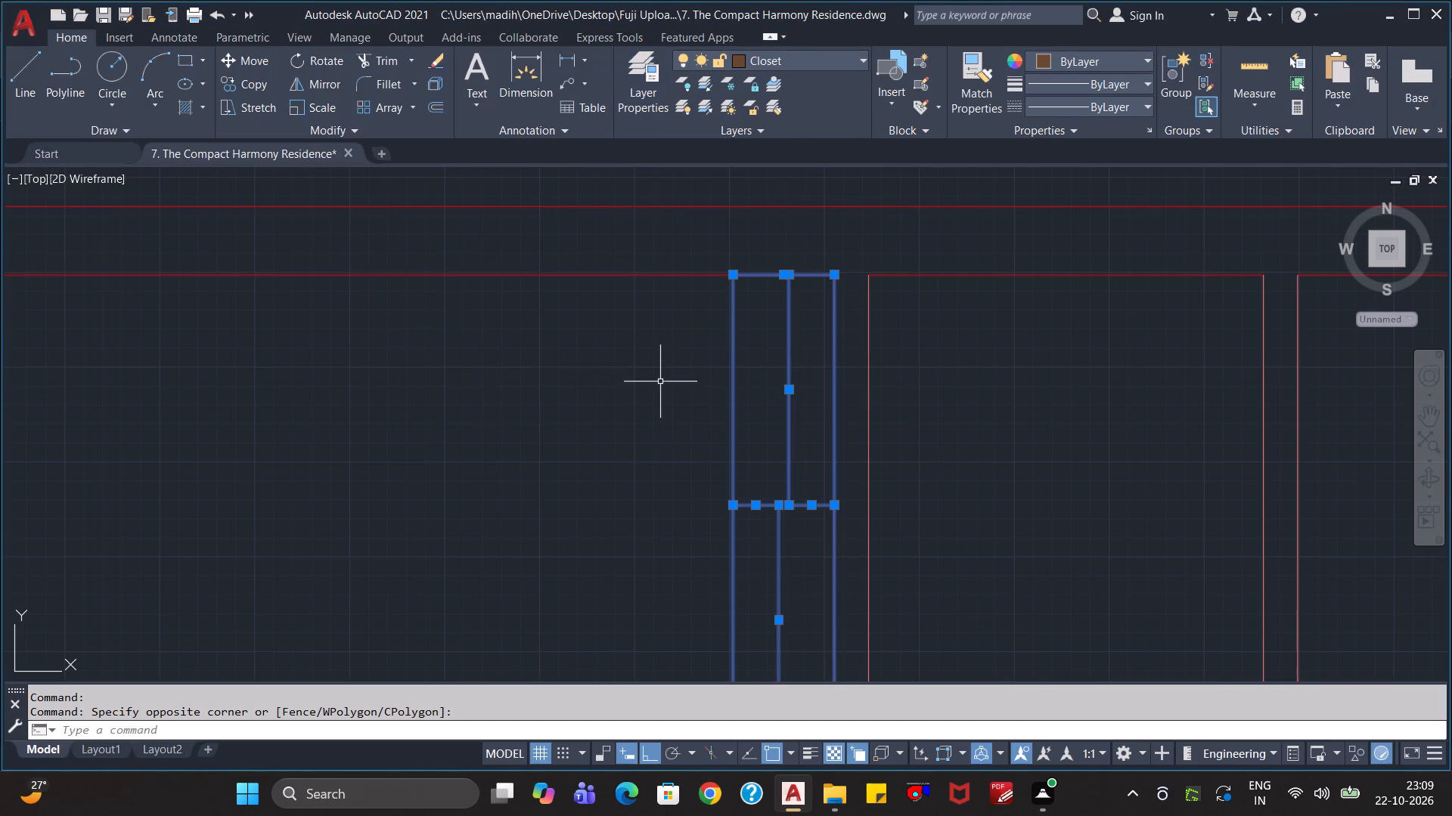
key(Escape)
Change the Closet layer's color to DIC 358 from the DIC COLOR GUIDE(R) color book.
scroll(621, 440, down, 1)
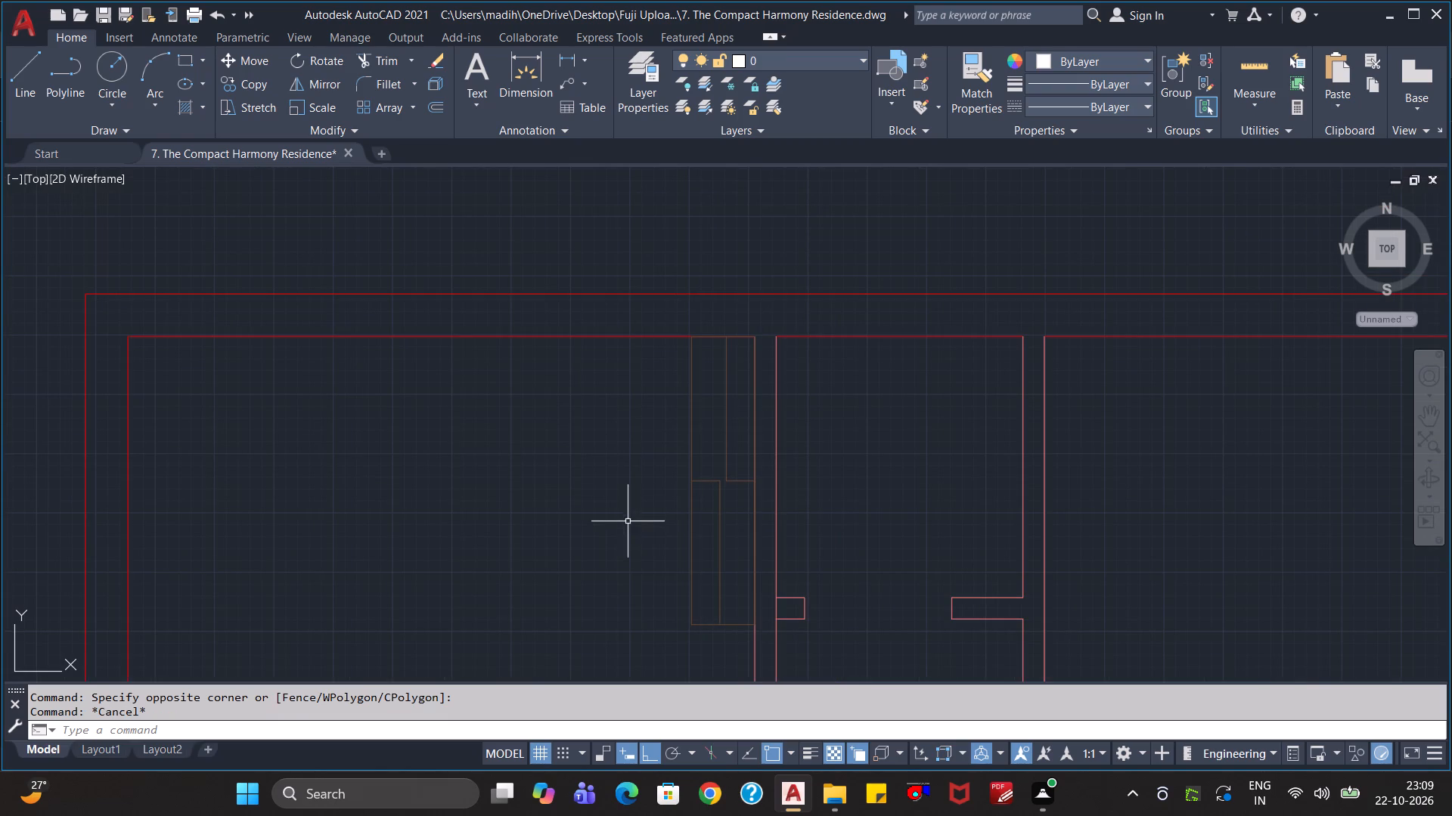
click(731, 646)
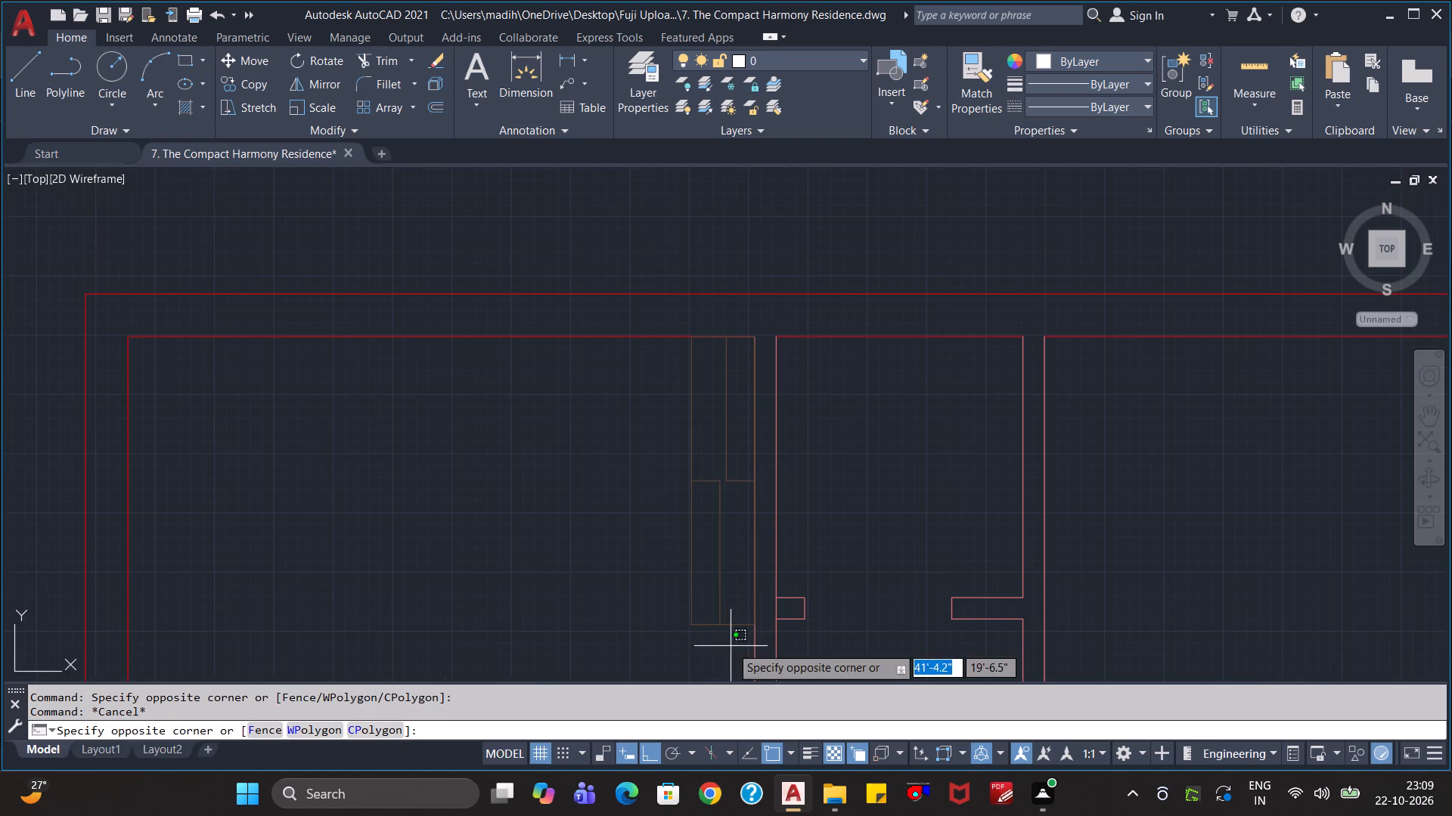
click(686, 415)
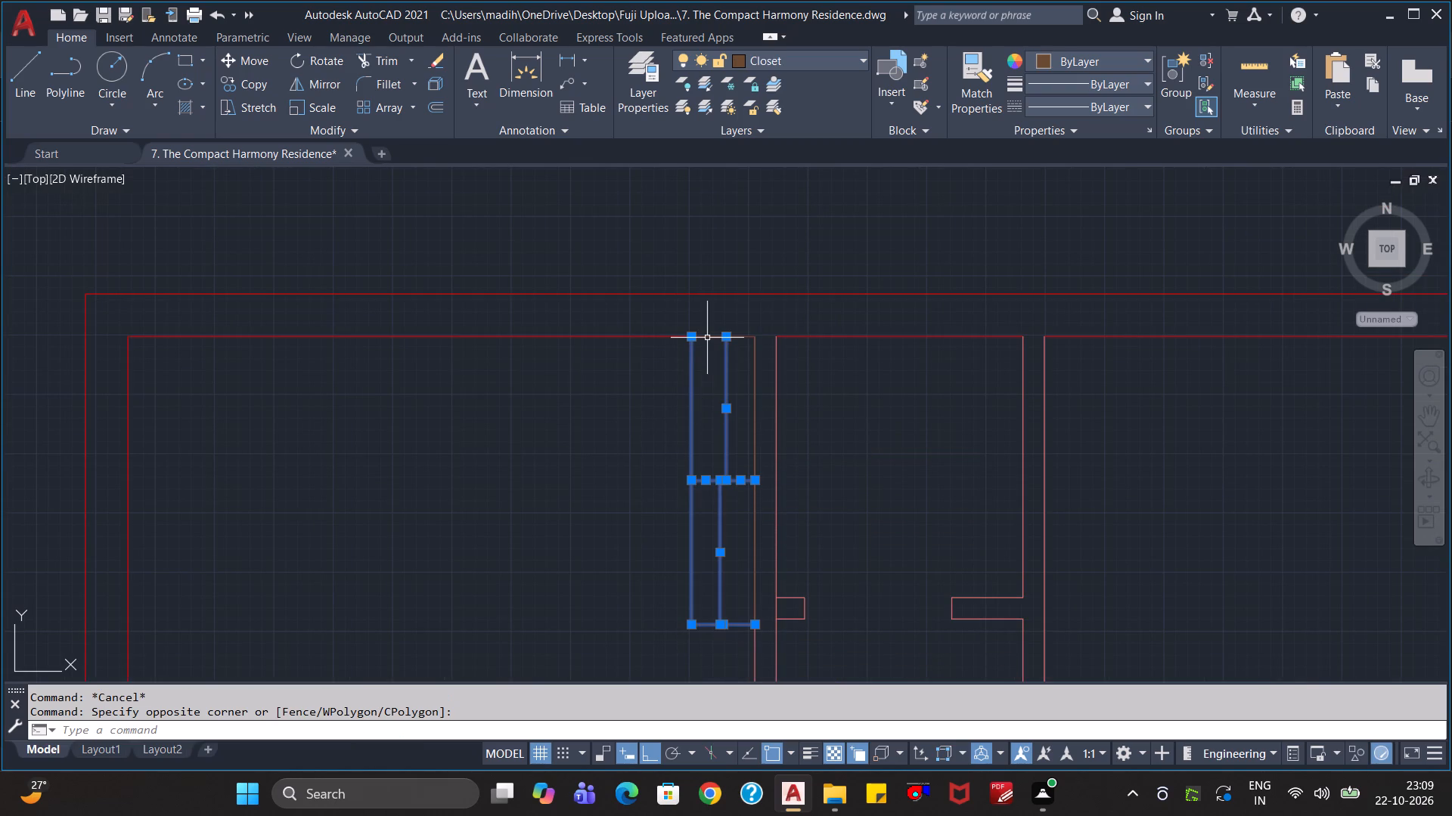
click(709, 335)
click(759, 400)
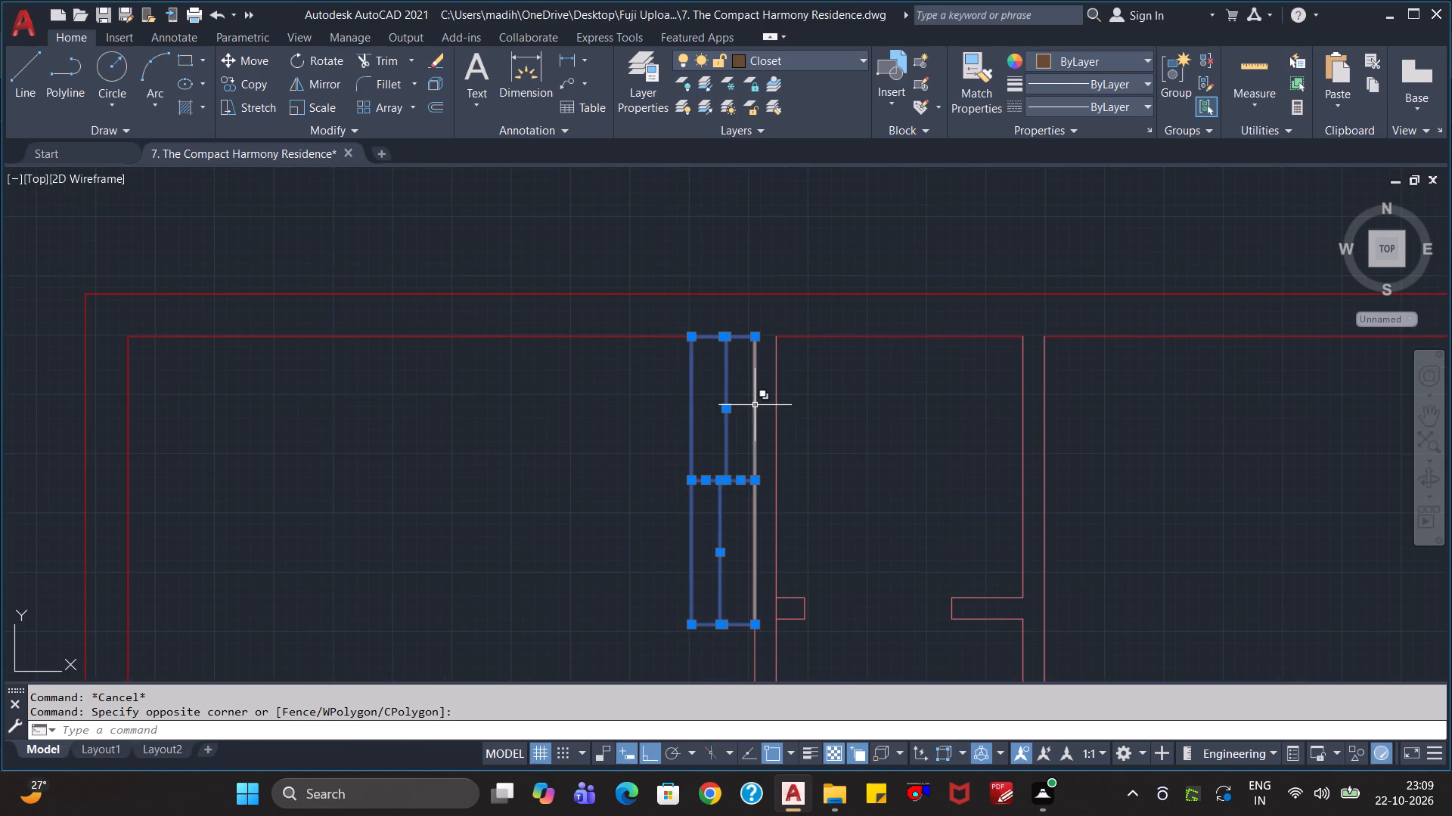
click(755, 405)
click(809, 464)
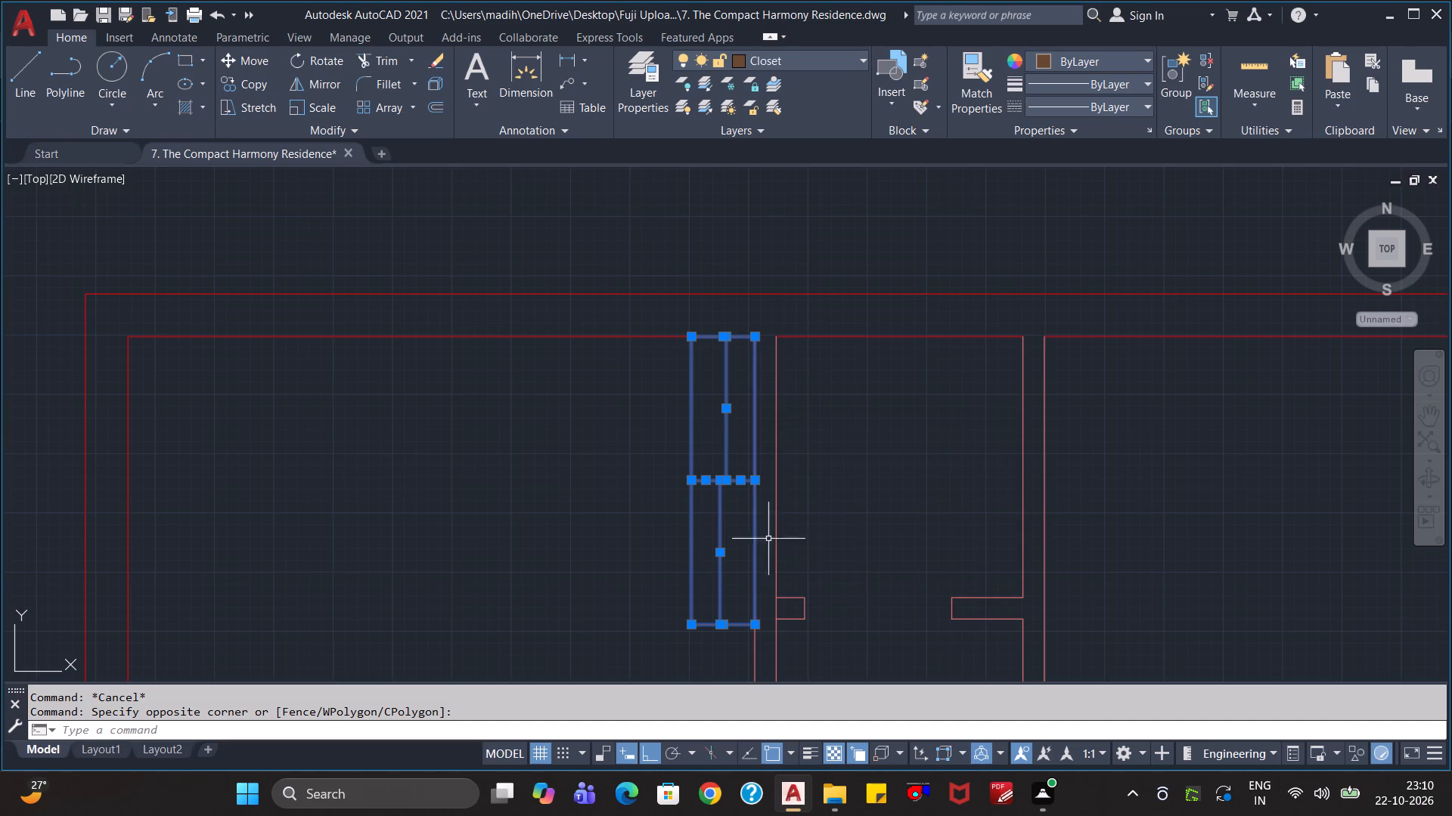
click(814, 55)
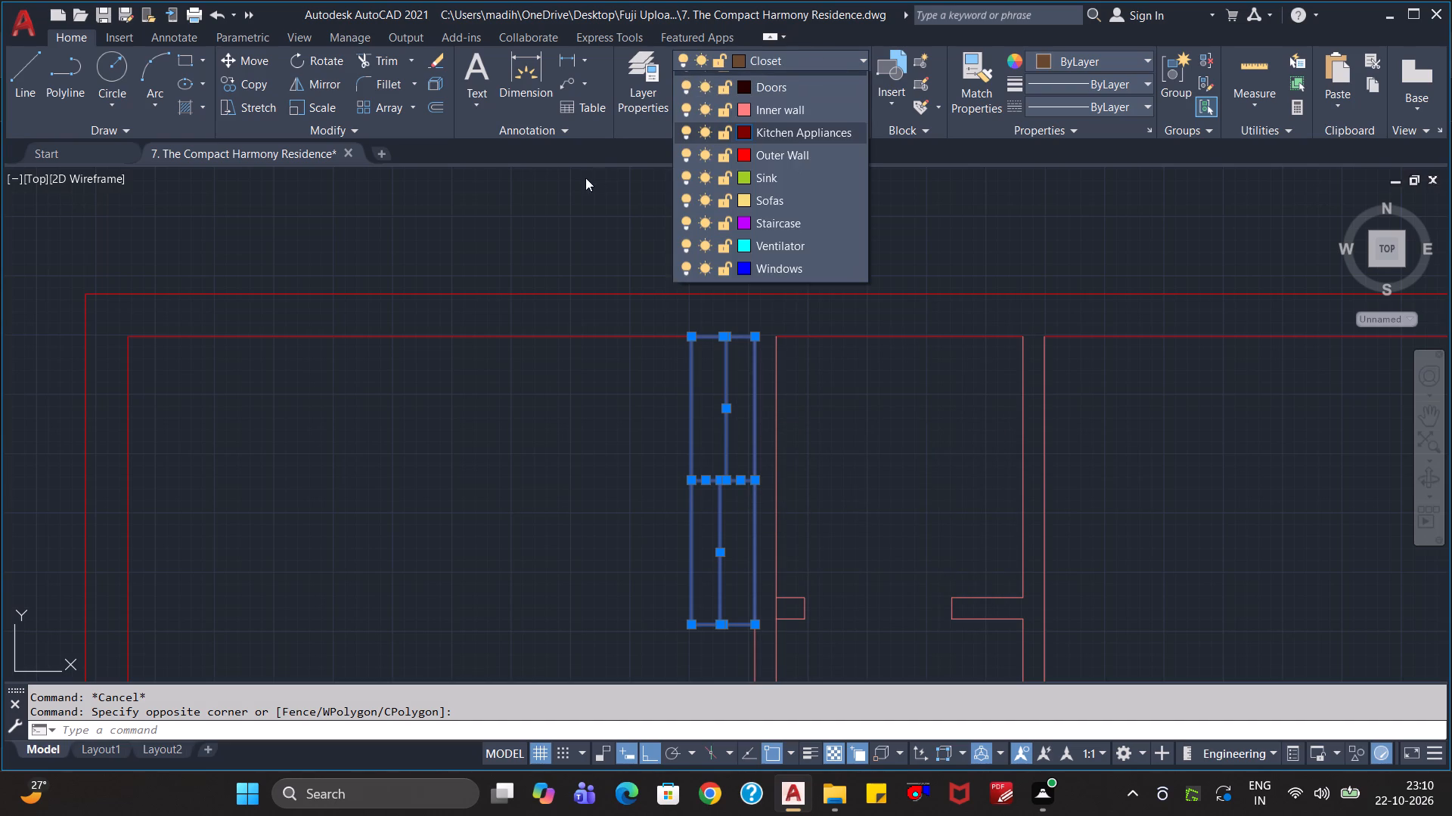
click(746, 125)
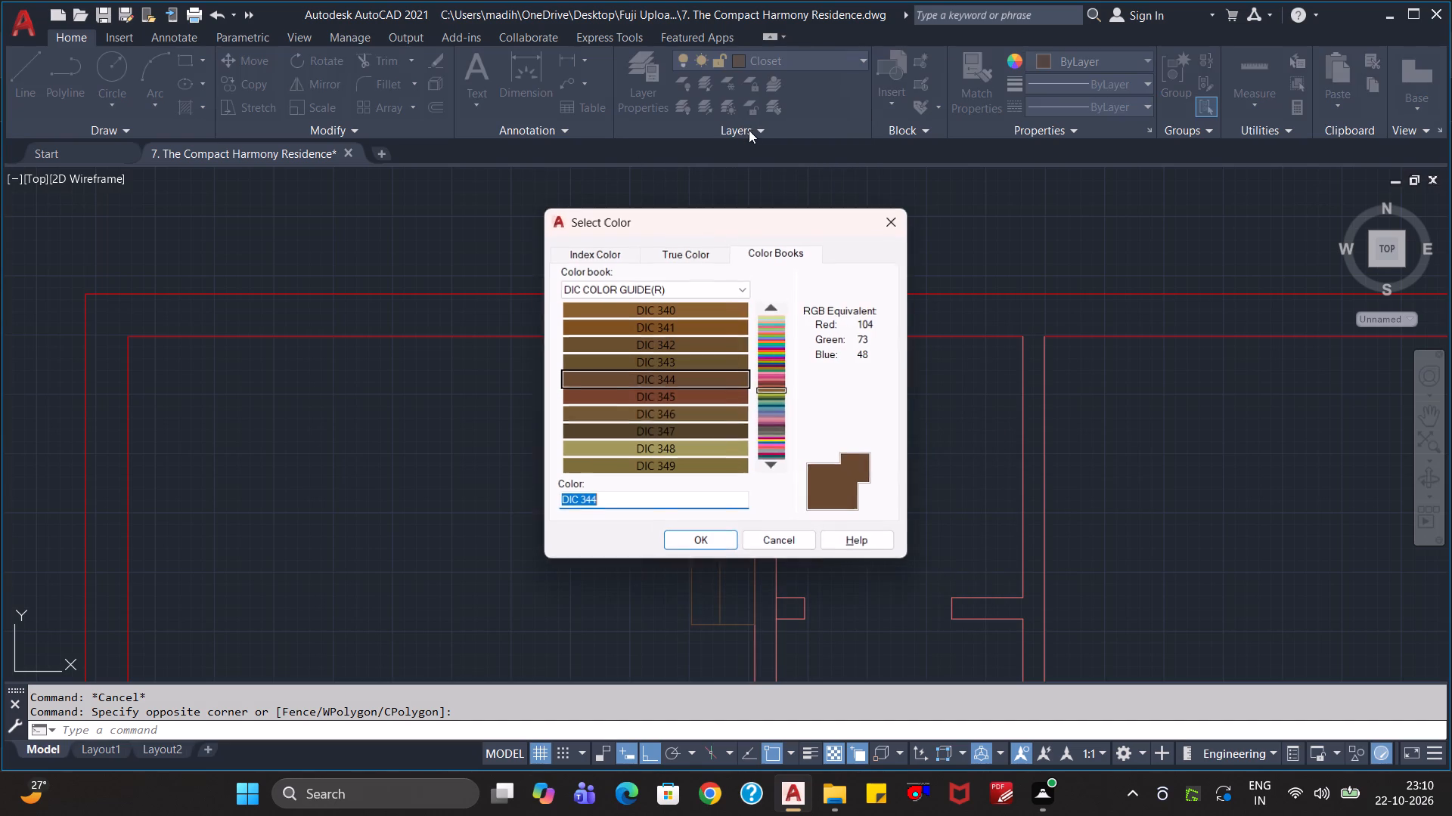
scroll(718, 413, down, 3)
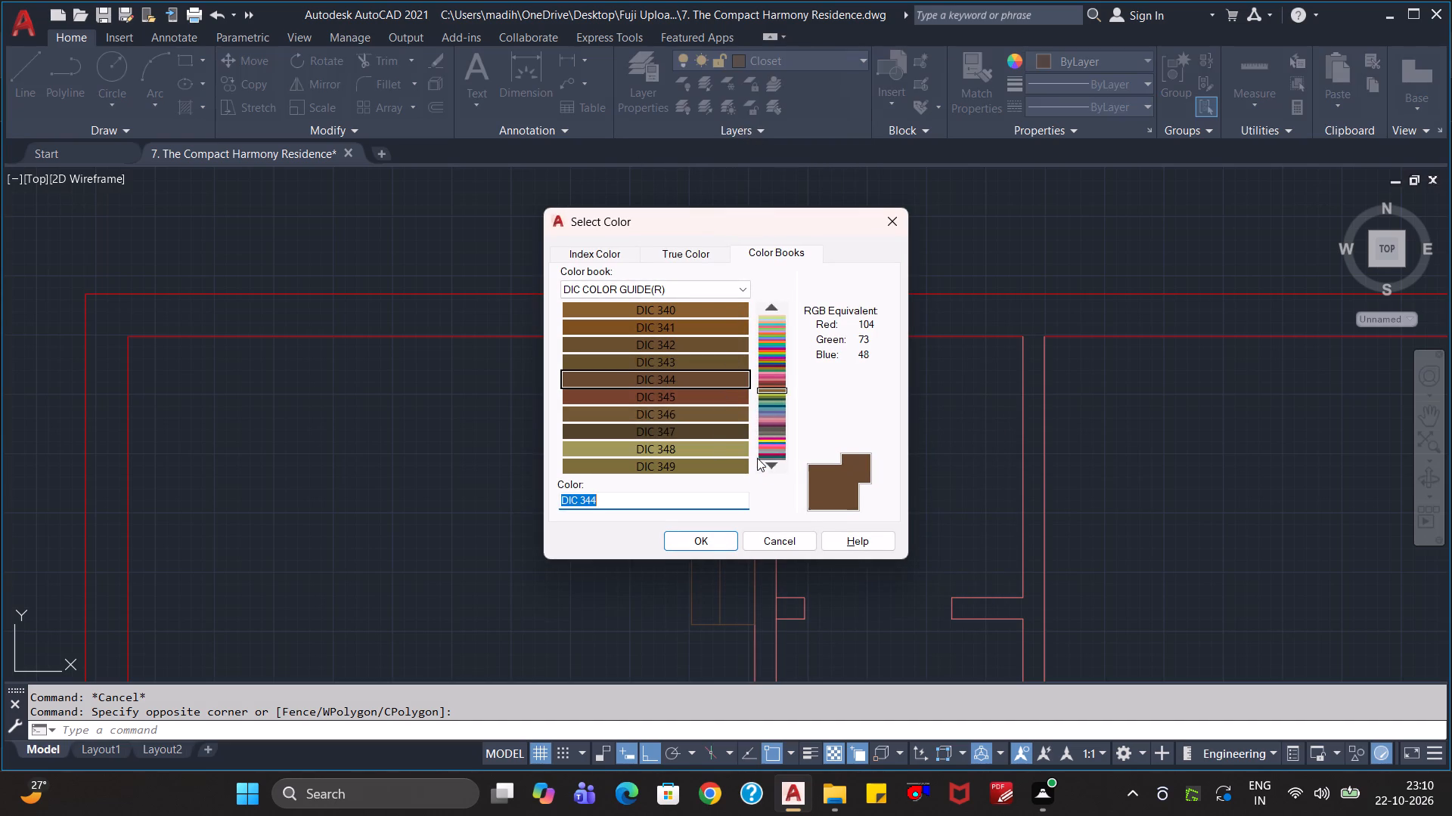
click(768, 468)
click(692, 447)
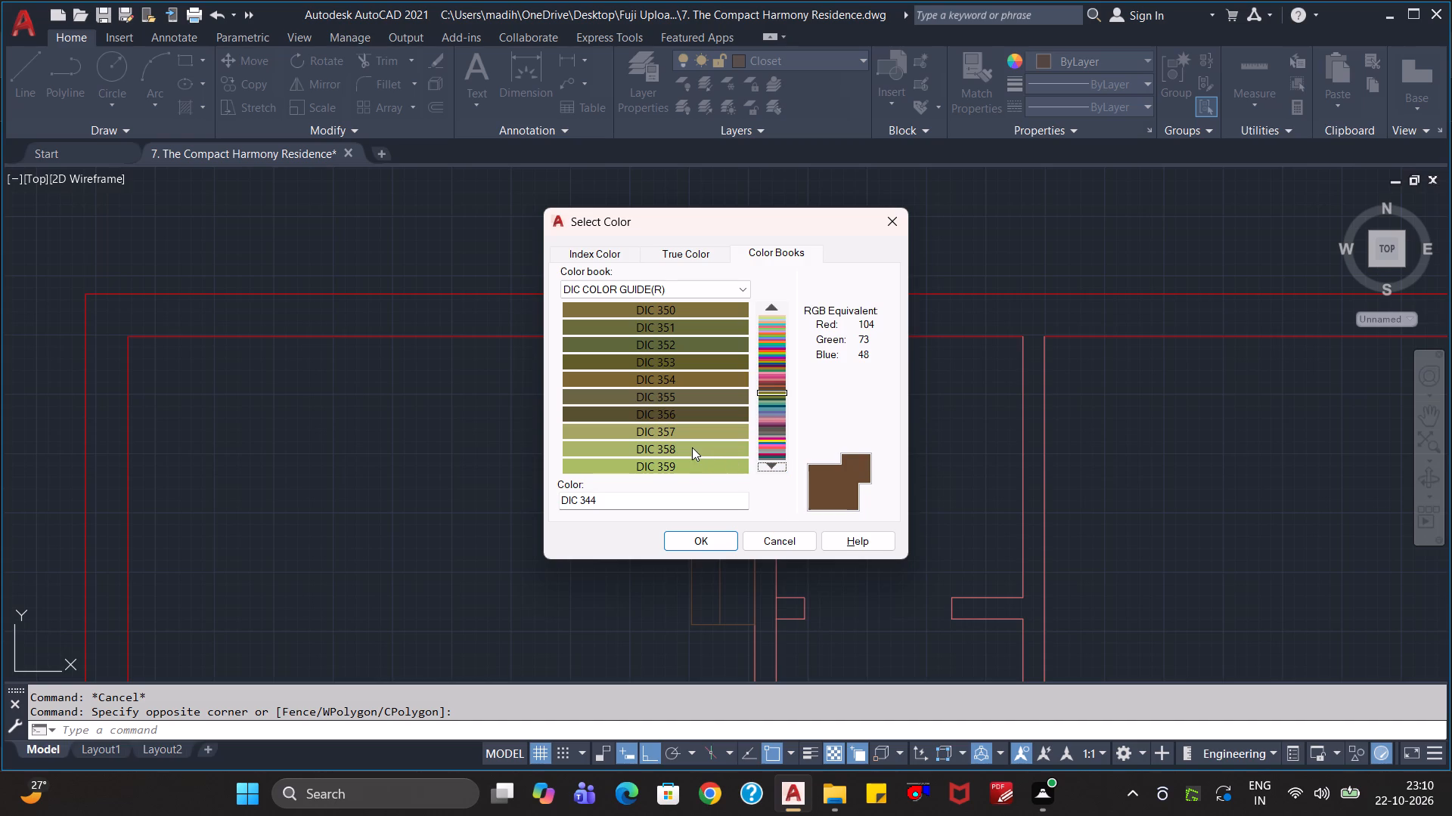
click(691, 542)
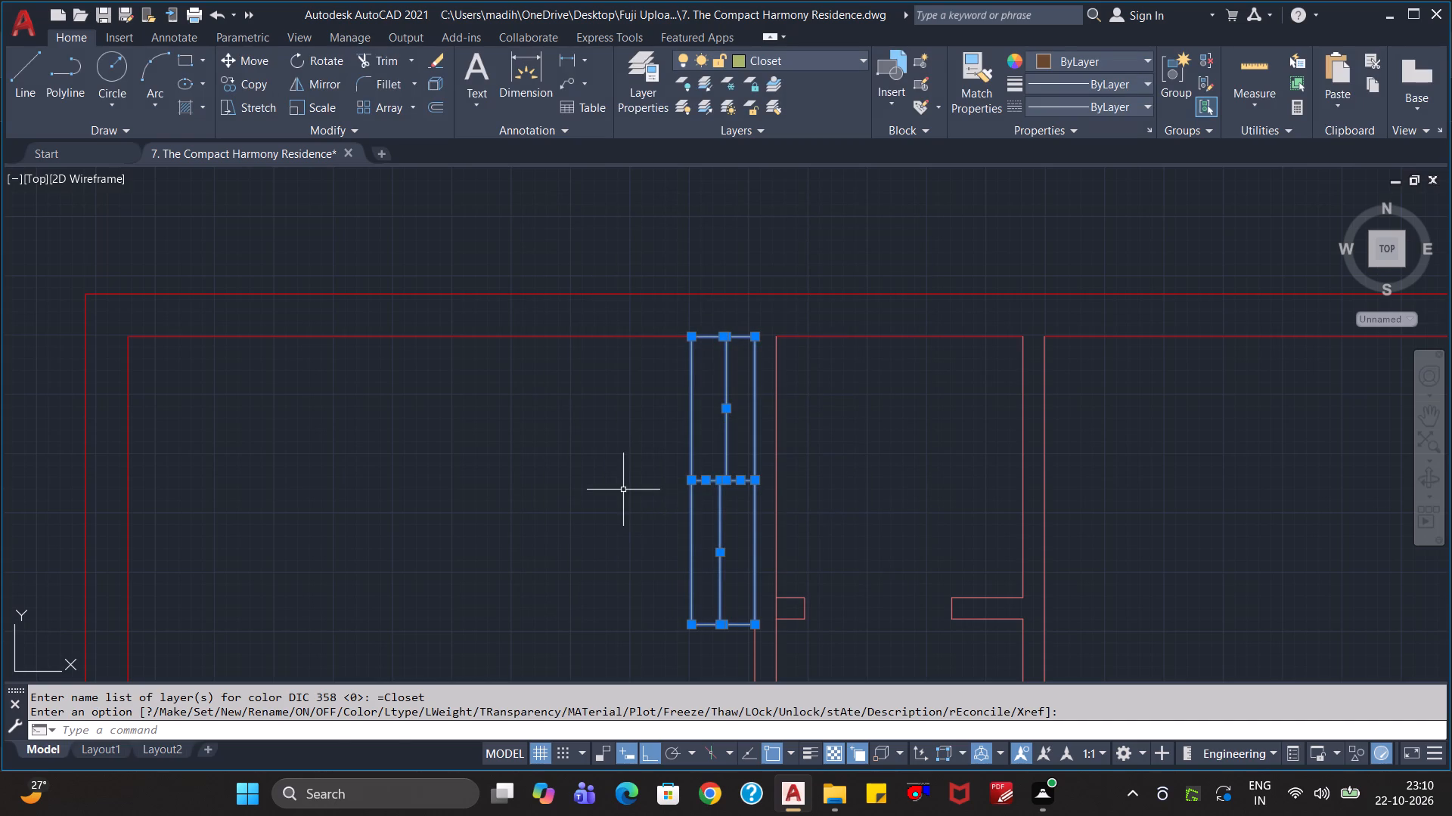
click(619, 491)
key(Escape)
key(Escape)
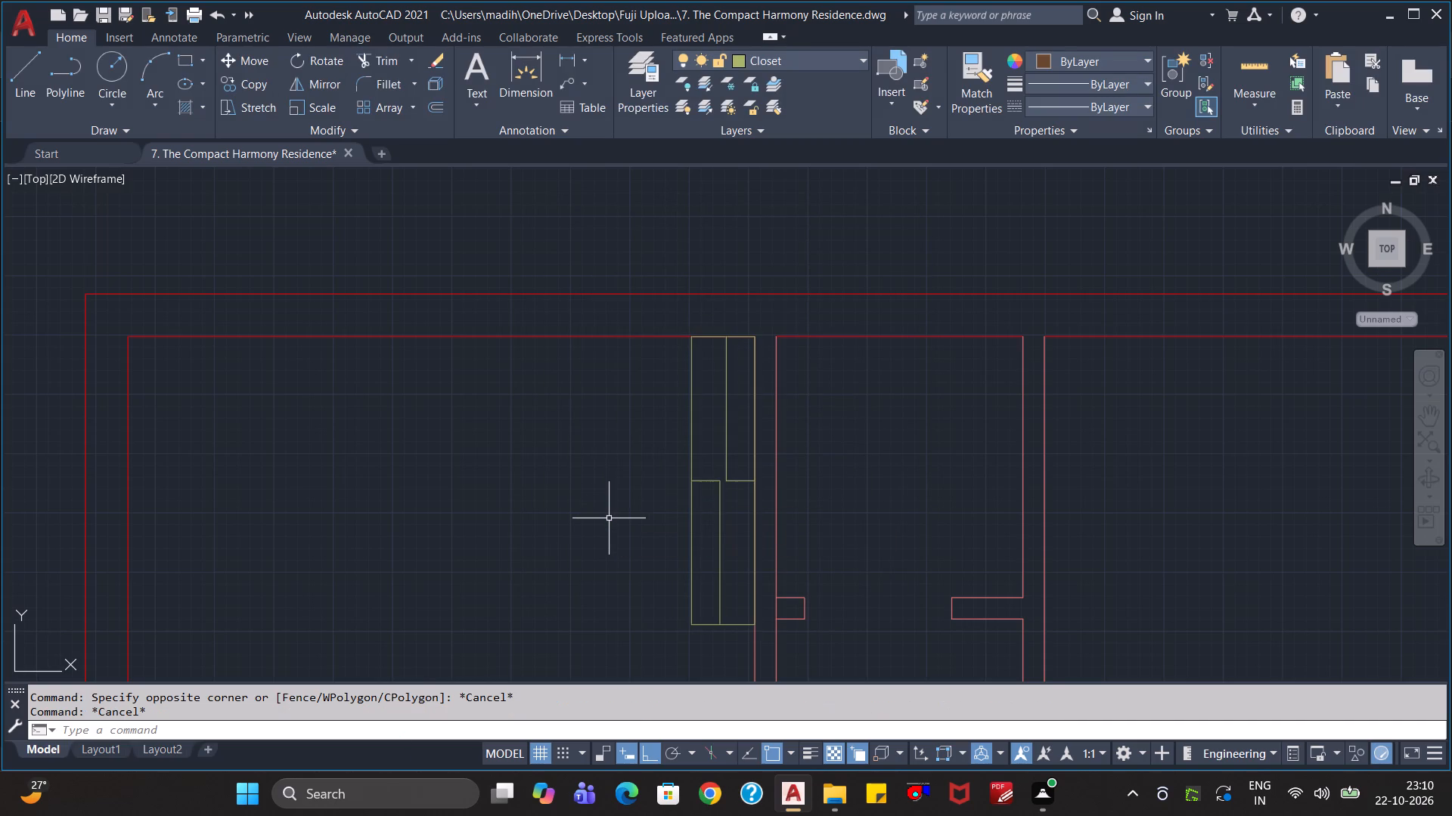
Save the floor plan drawing.
scroll(609, 518, down, 1)
scroll(776, 523, down, 1)
middle_drag(778, 549, 756, 316)
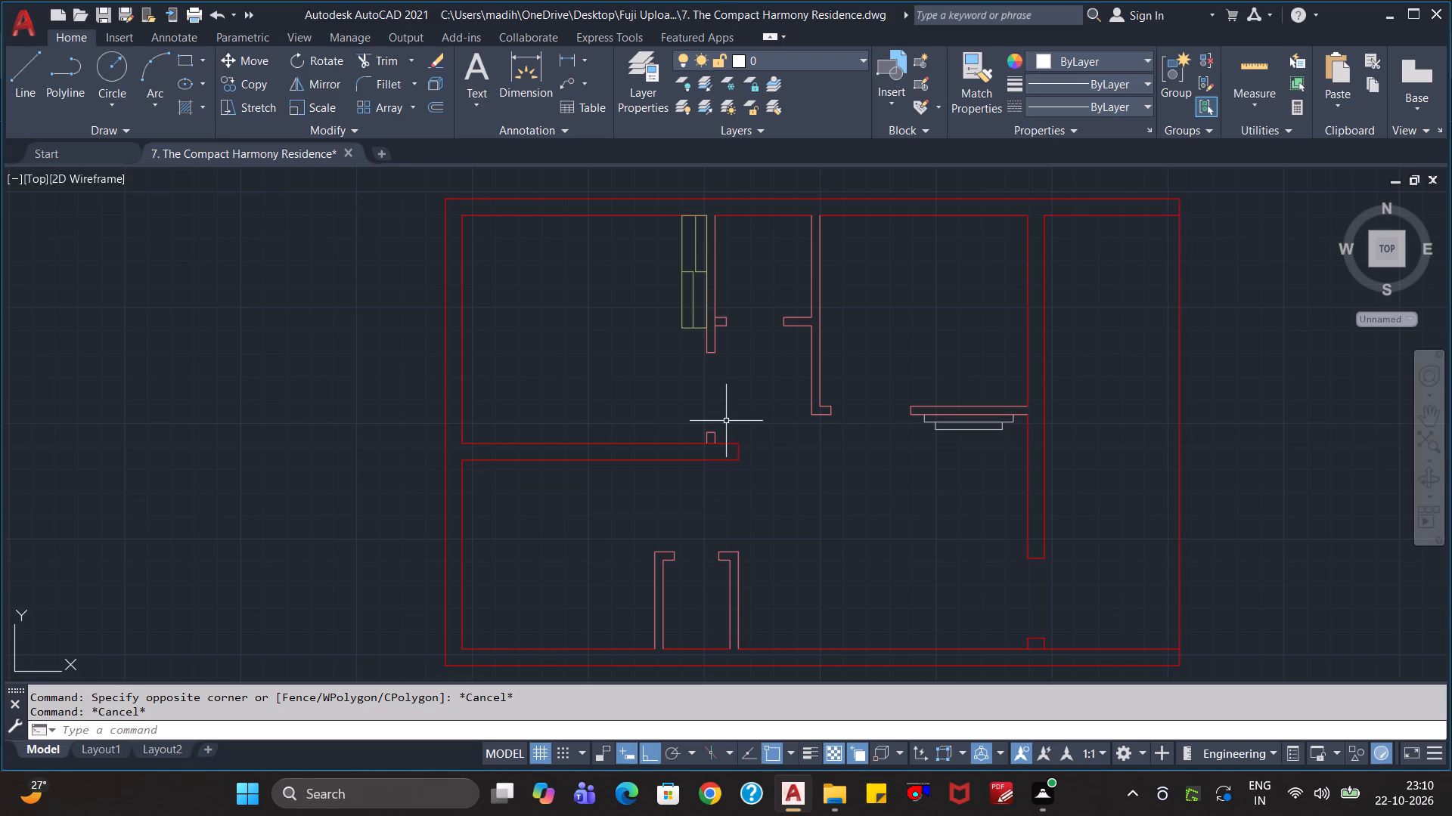
key(ctrl+s)
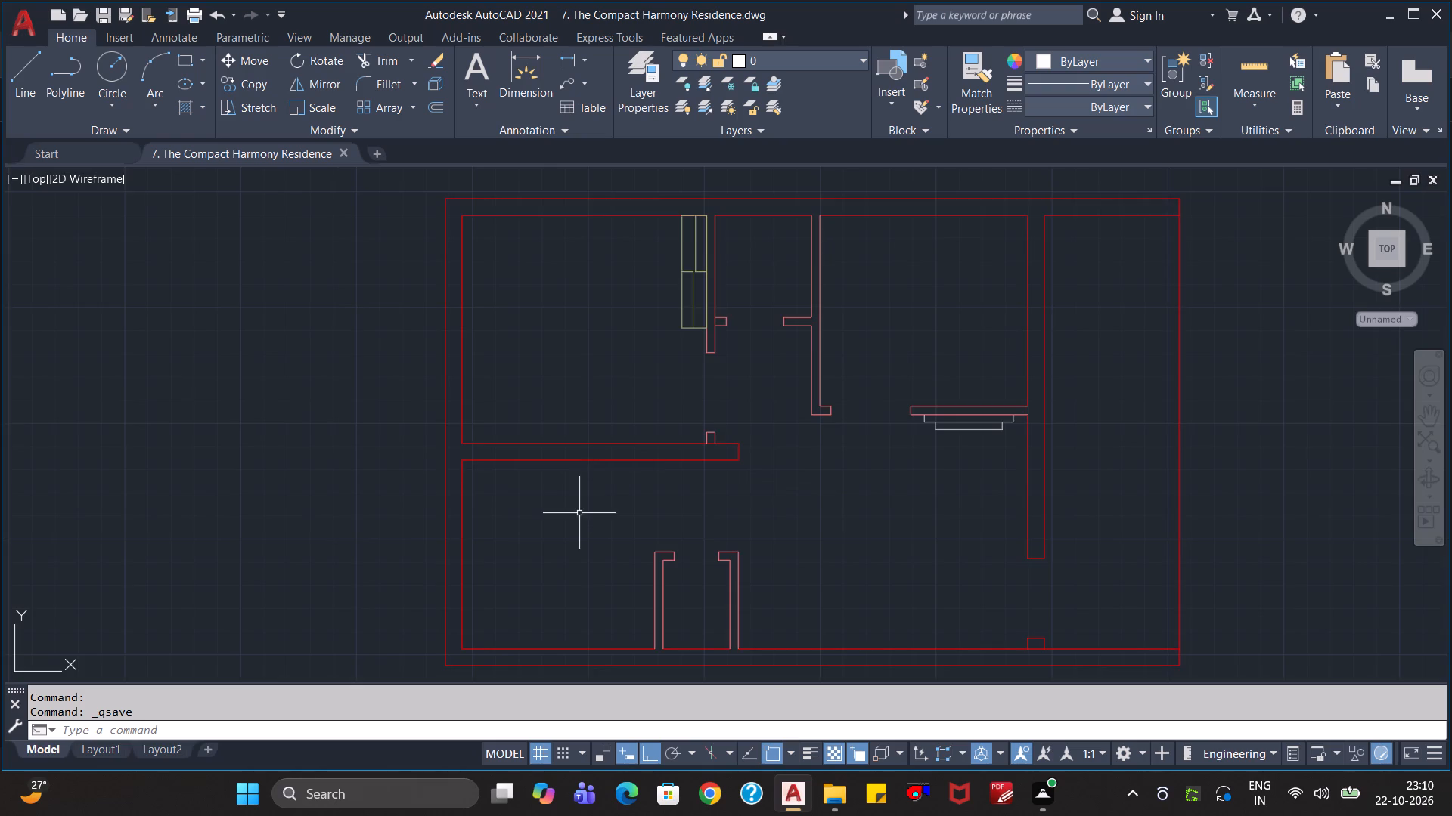
Offset the lower-left room's left inner wall line about 2'-8.4" into the room using the Through option.
scroll(579, 517, down, 1)
middle_drag(572, 551, 586, 486)
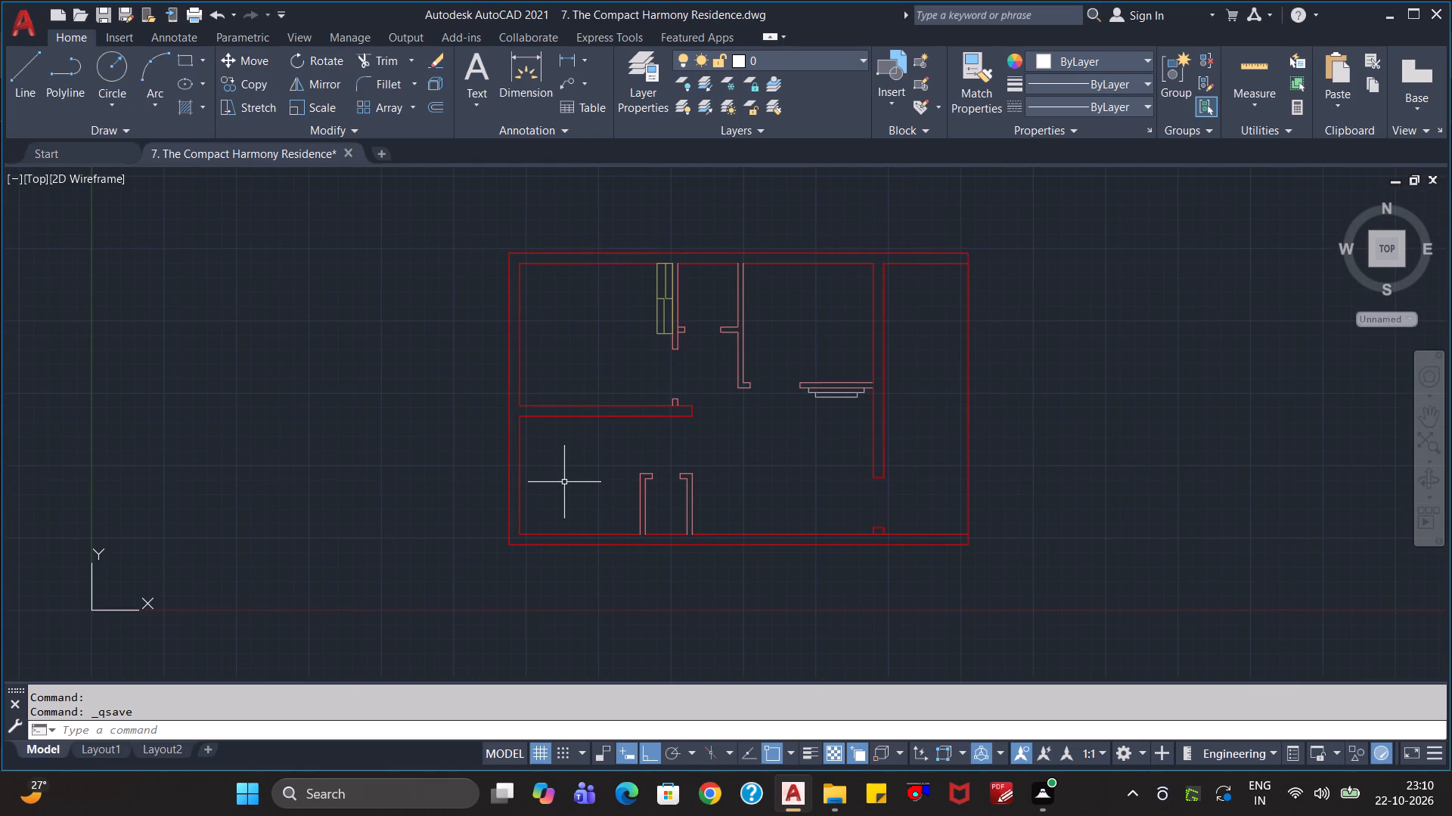
key(o)
key(Return)
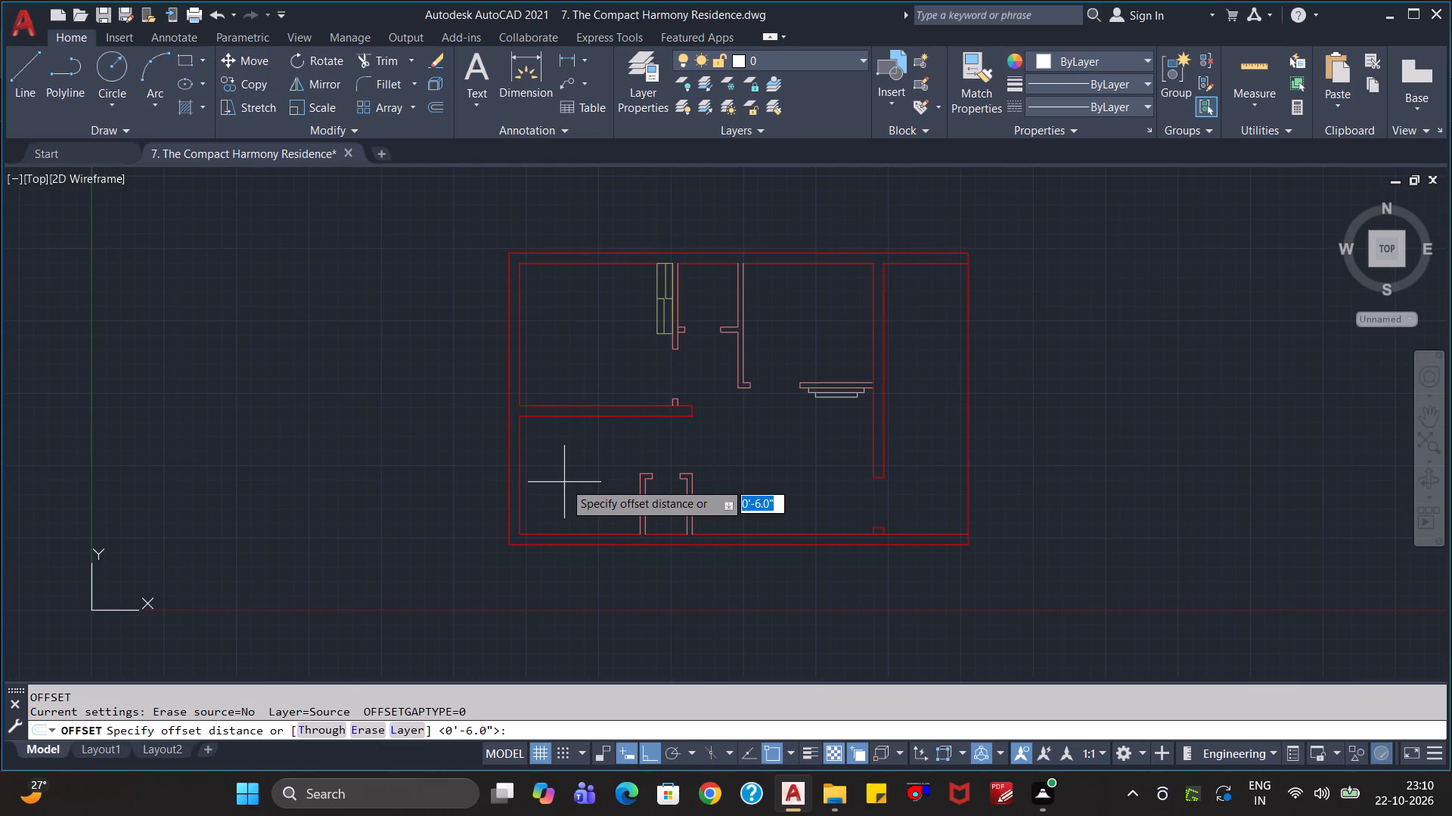
key(t)
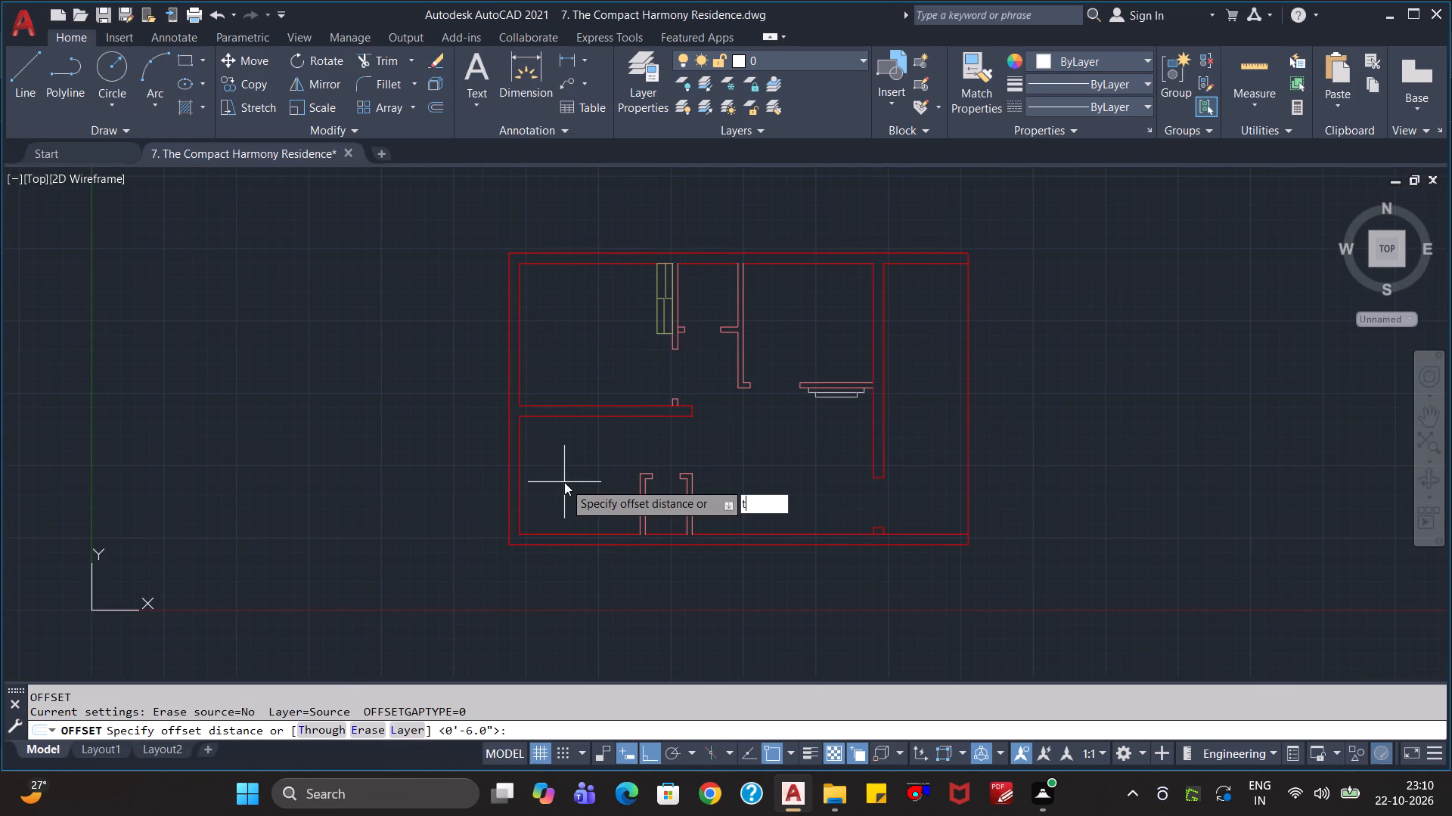
key(Return)
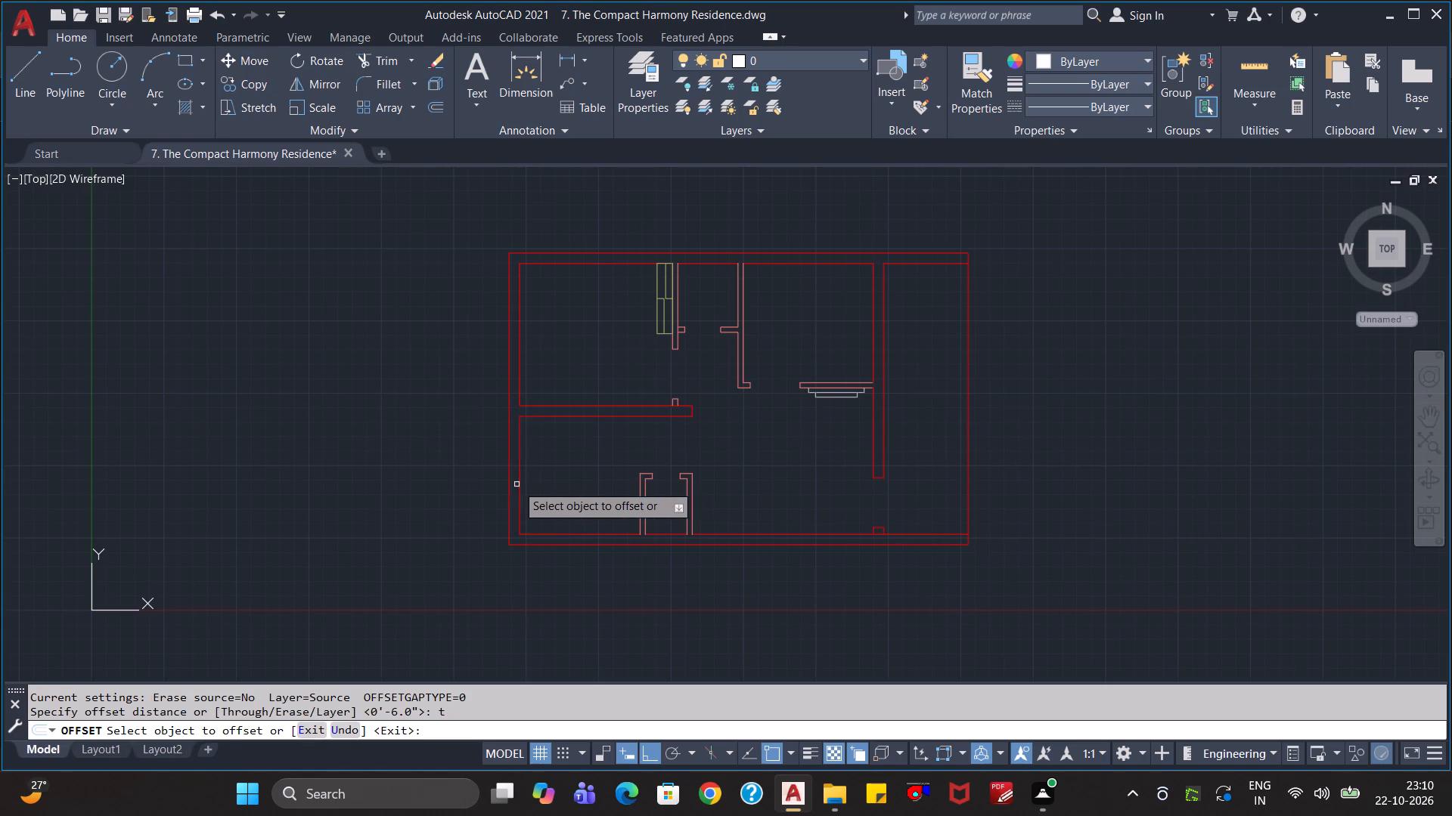
click(520, 484)
scroll(554, 488, up, 3)
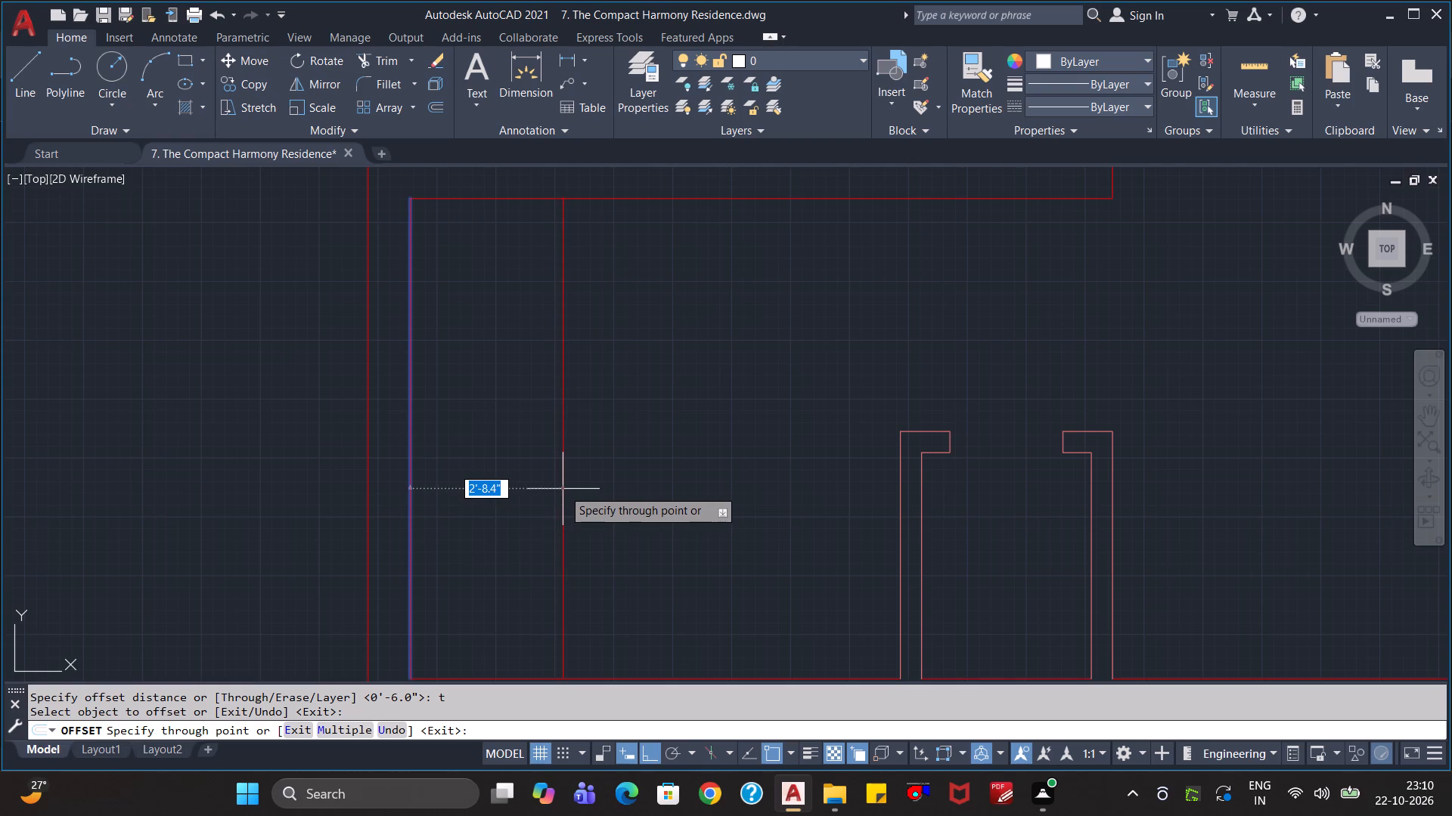
click(561, 489)
Offset the lower-left room's bottom inner wall line about 2'-7.6" up into the room.
scroll(634, 544, down, 1)
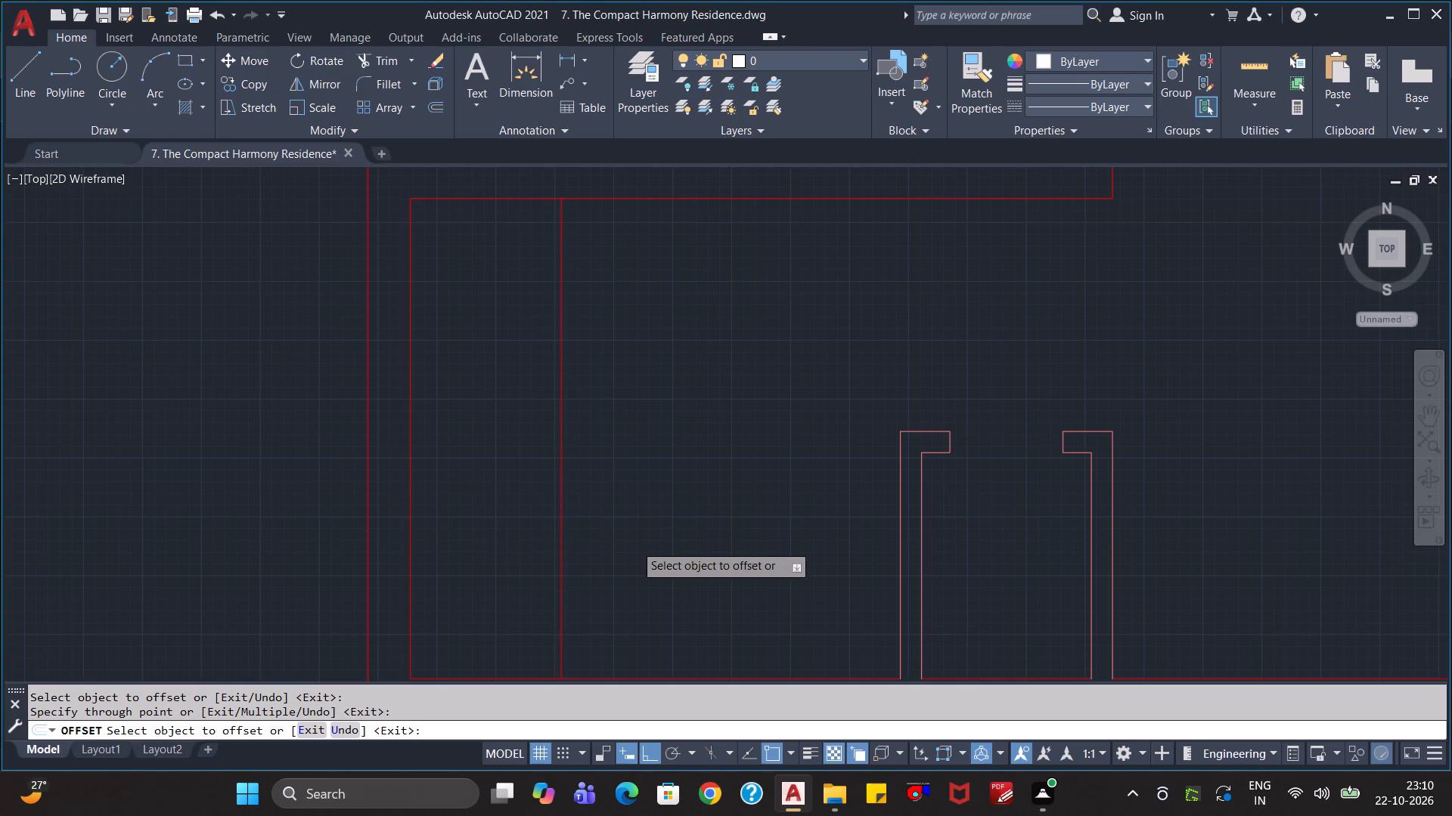
click(675, 626)
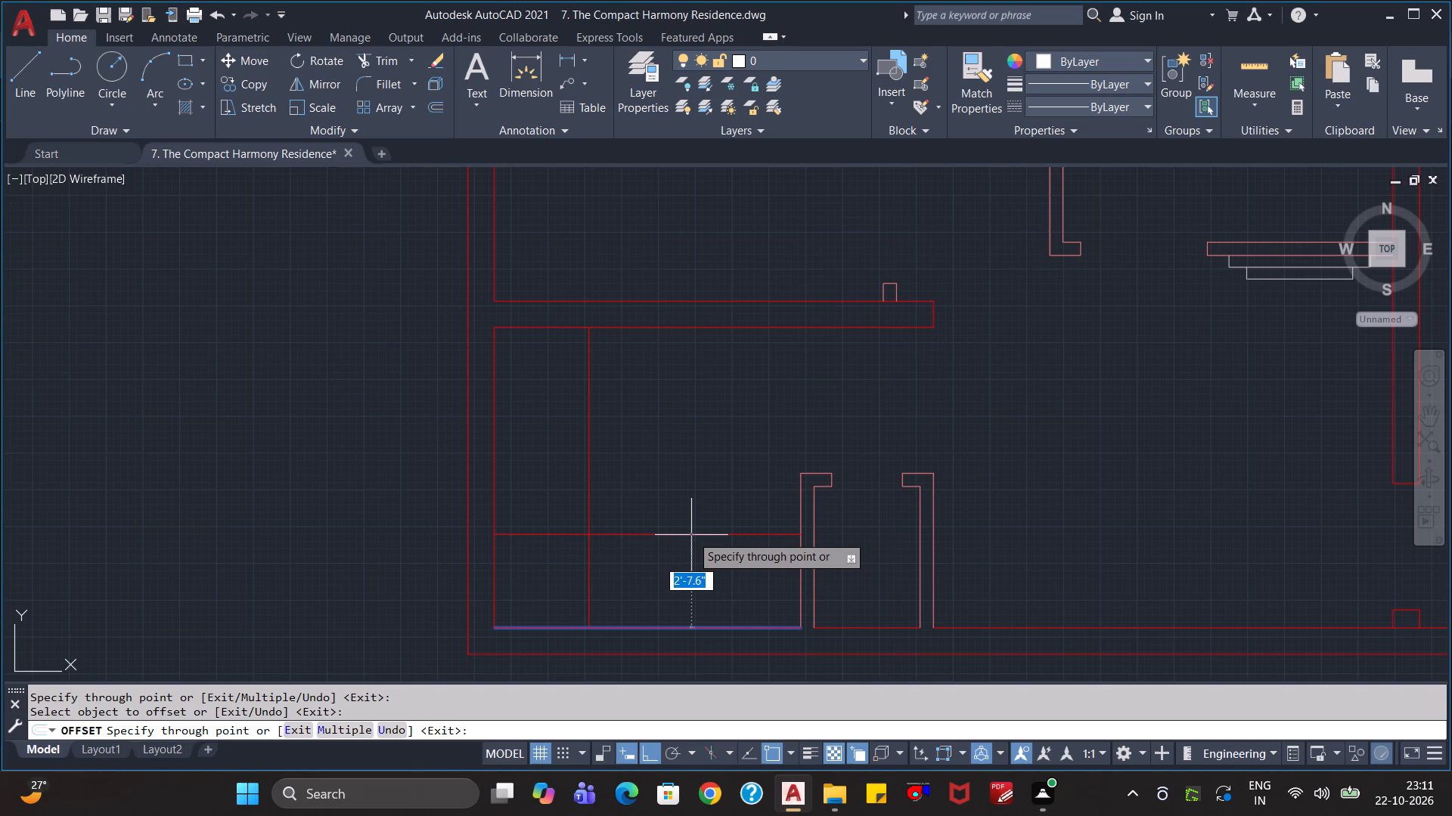
click(691, 535)
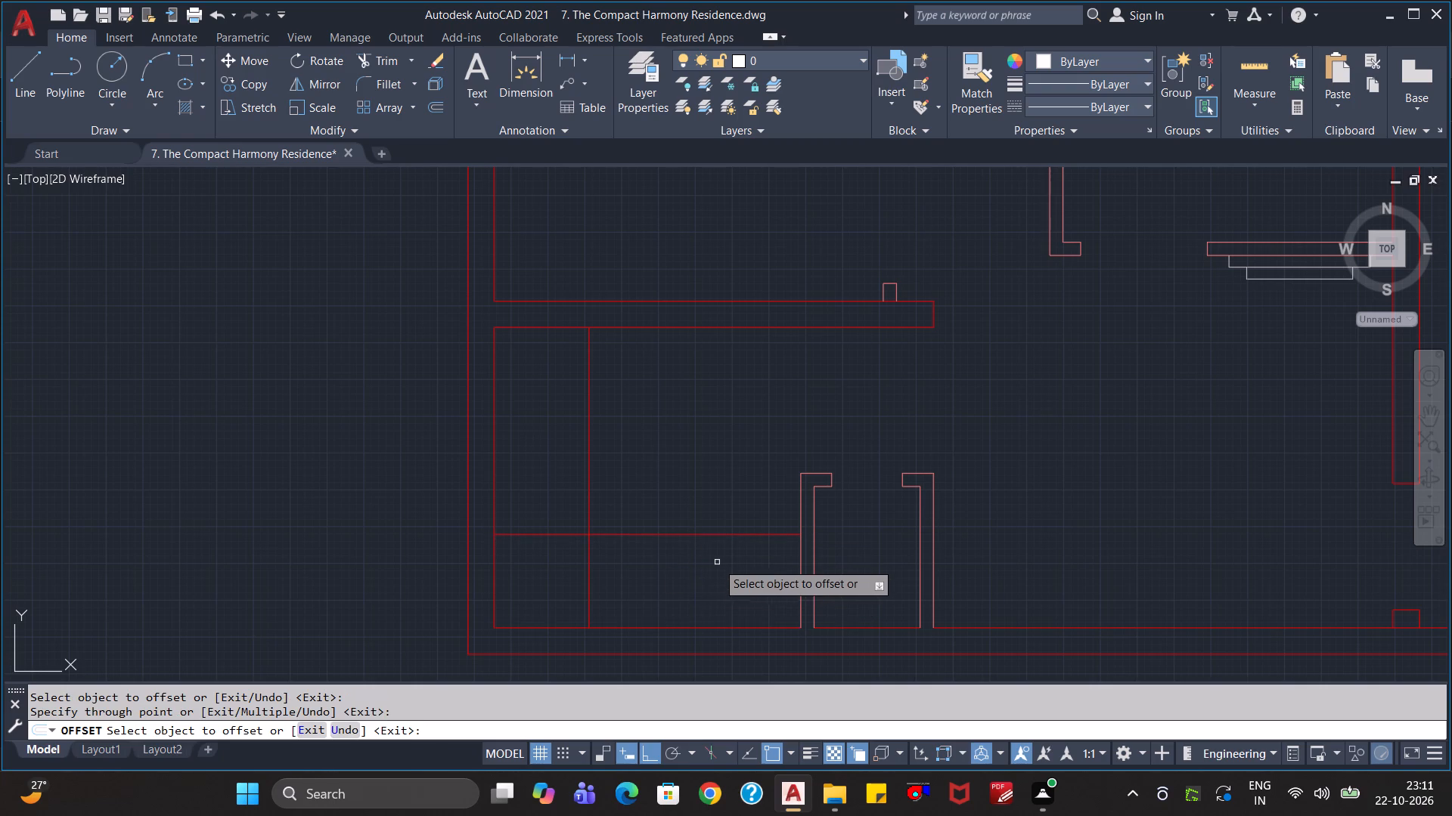
Offset the new vertical line farther into the room, to a point between it and the small room's wall.
click(588, 593)
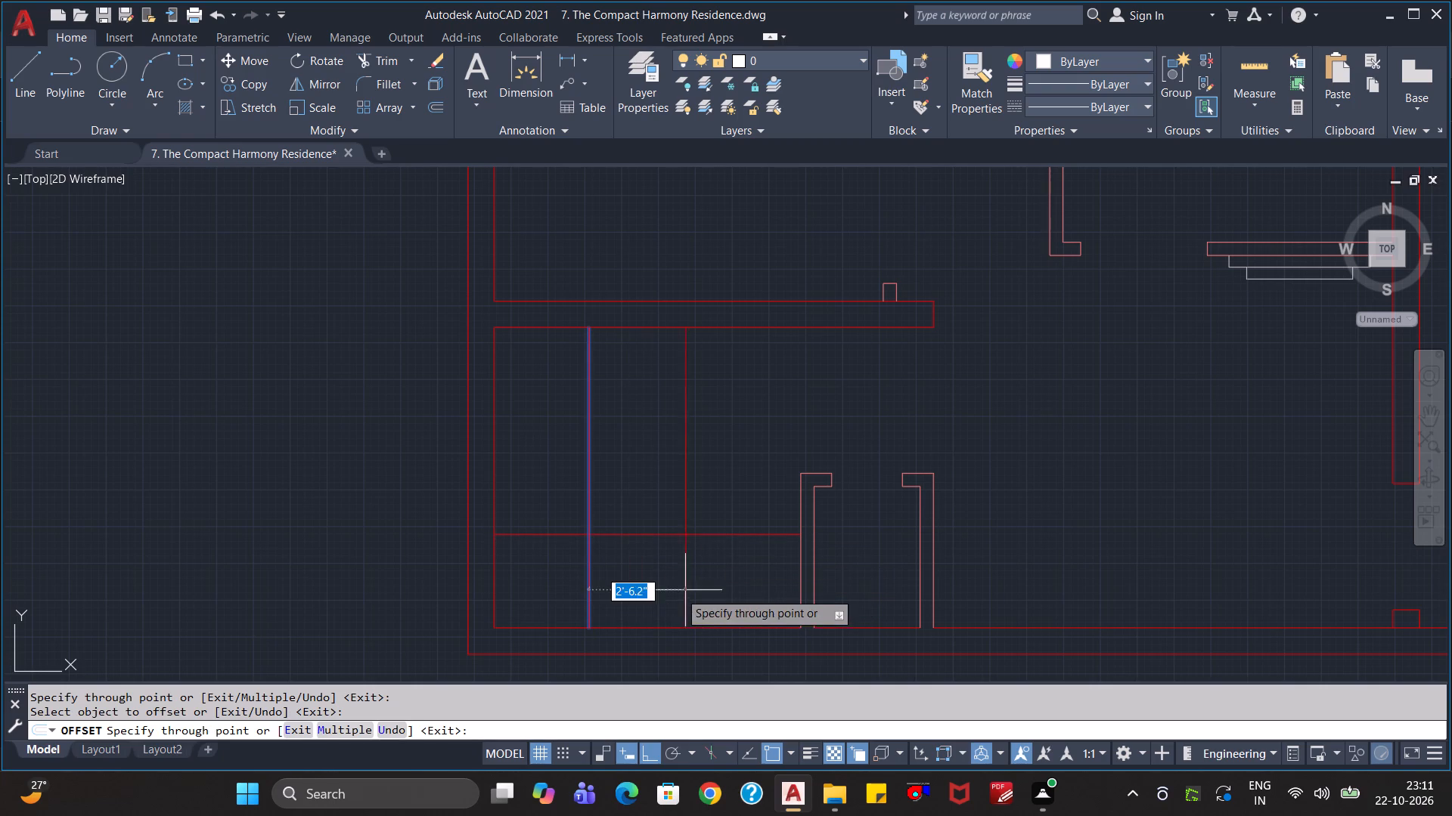
click(727, 593)
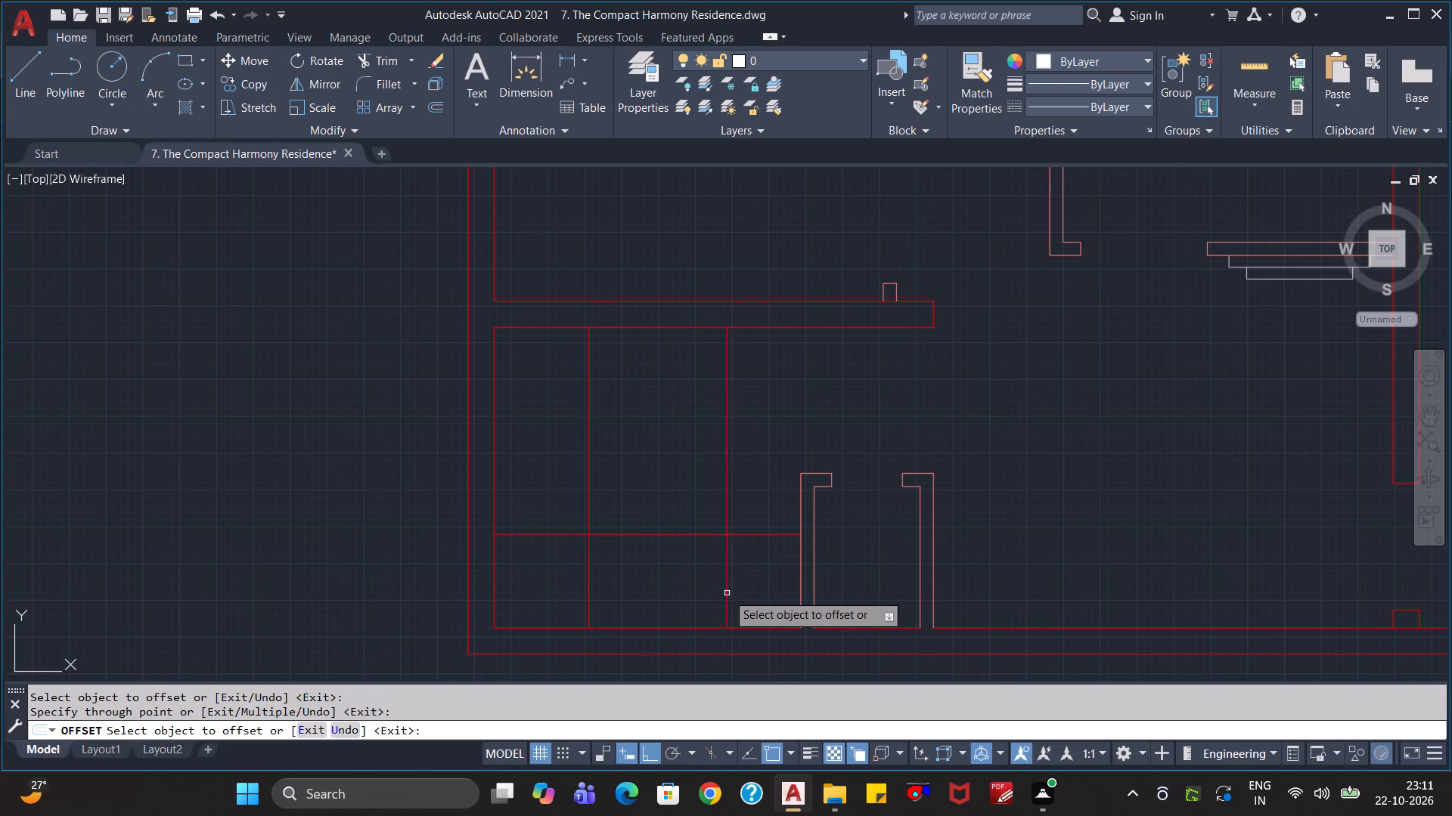
key(Escape)
key(Escape)
key(Escape)
Trim the overlapping parts of the three offset lines to leave a stepped L-shaped outline along the left and bottom walls.
text(tr)
key(Return)
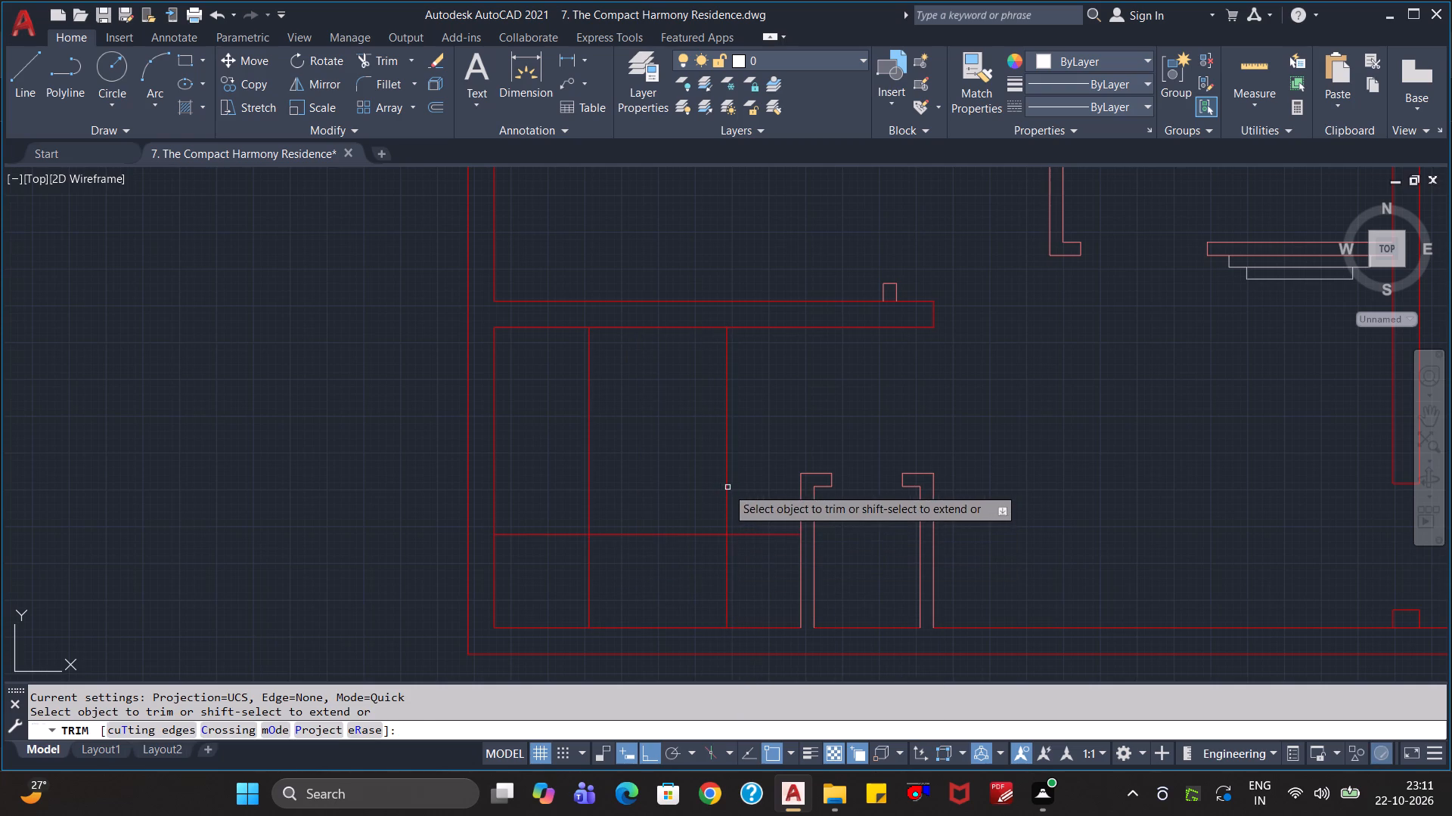
click(709, 478)
click(772, 580)
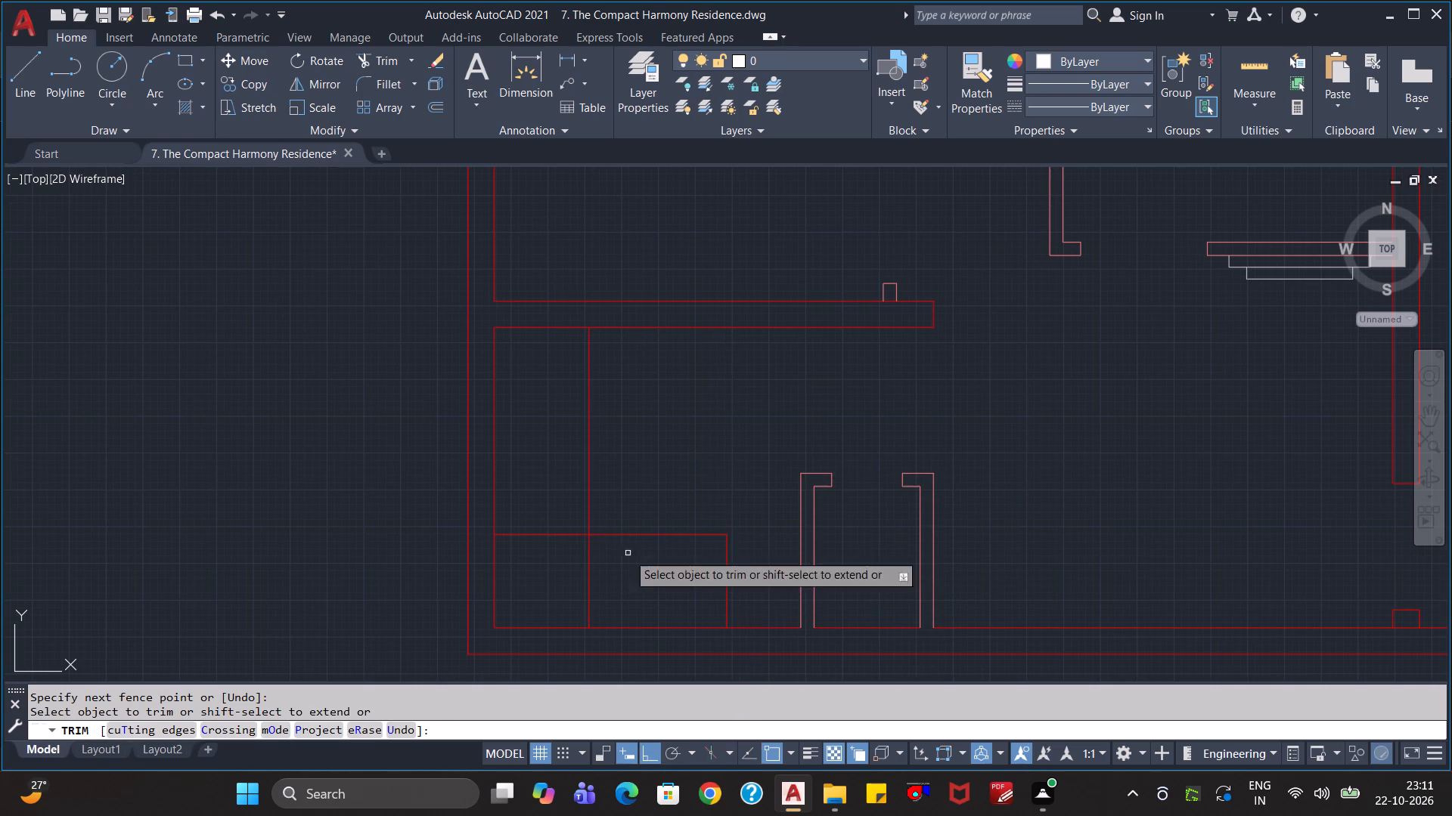
click(536, 518)
click(591, 587)
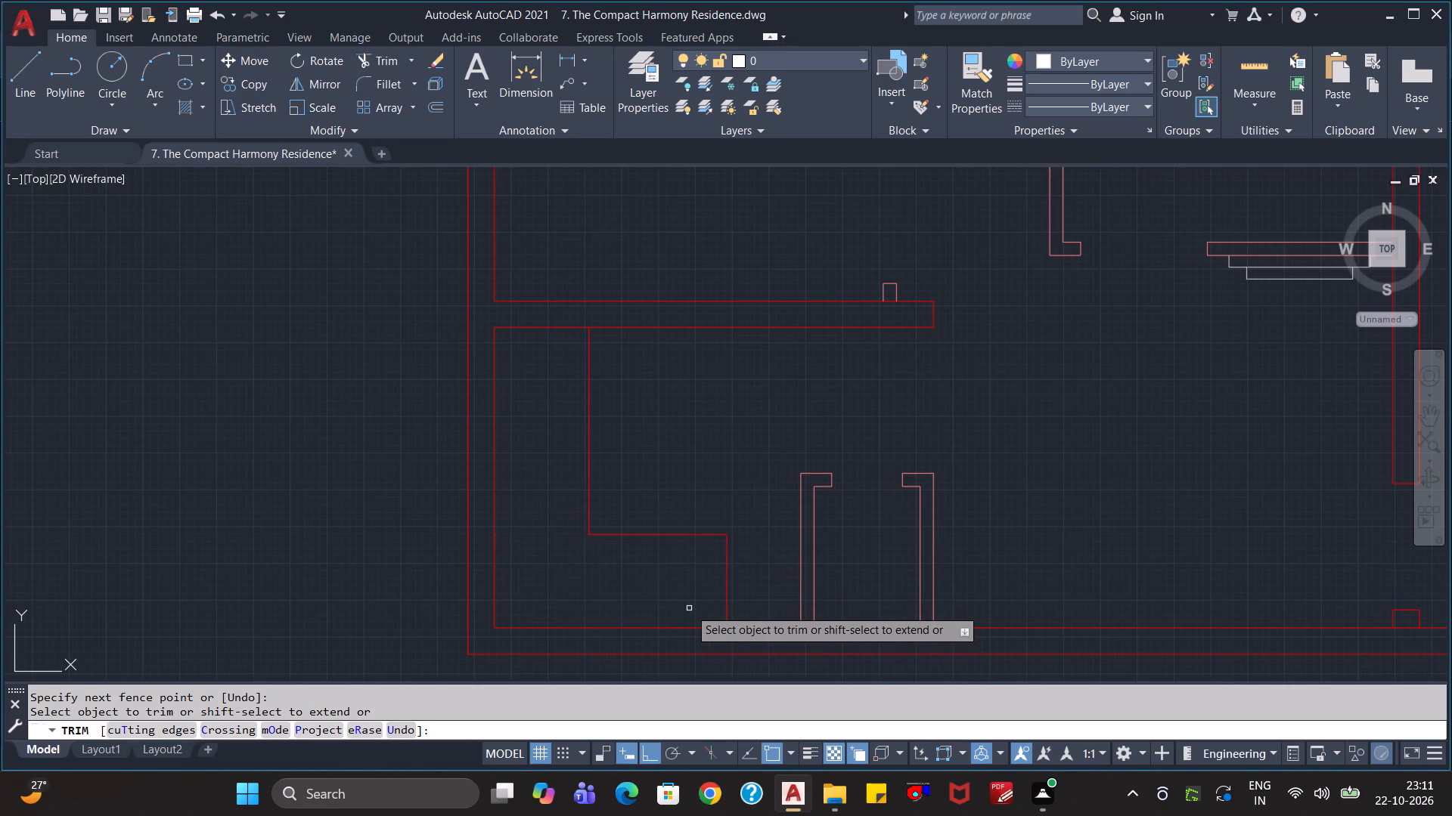
Move the three lines of the stepped counter outline in the lower-left room to the Kitchen Appliances layer.
key(Escape)
key(Escape)
key(Escape)
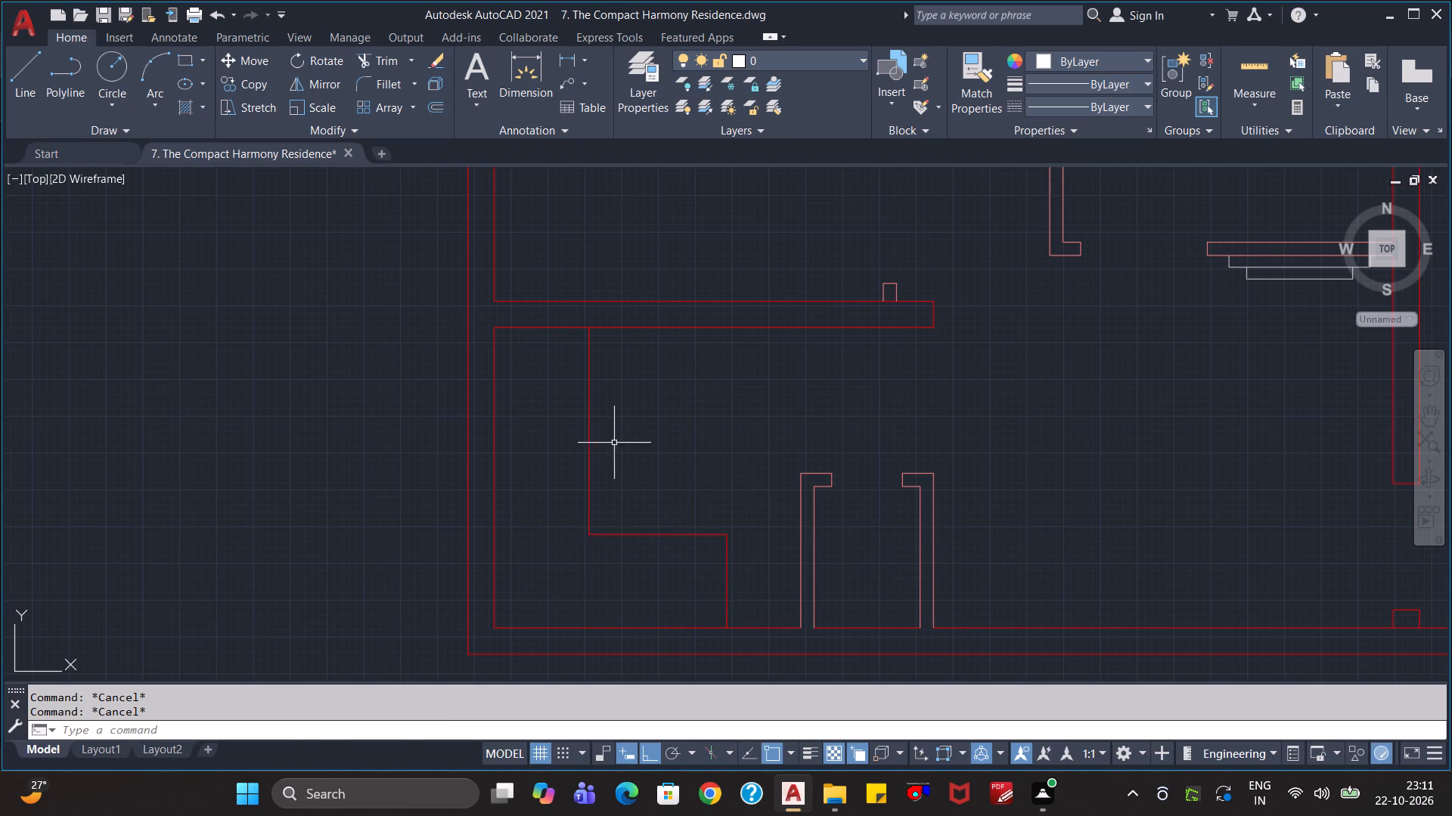
click(571, 422)
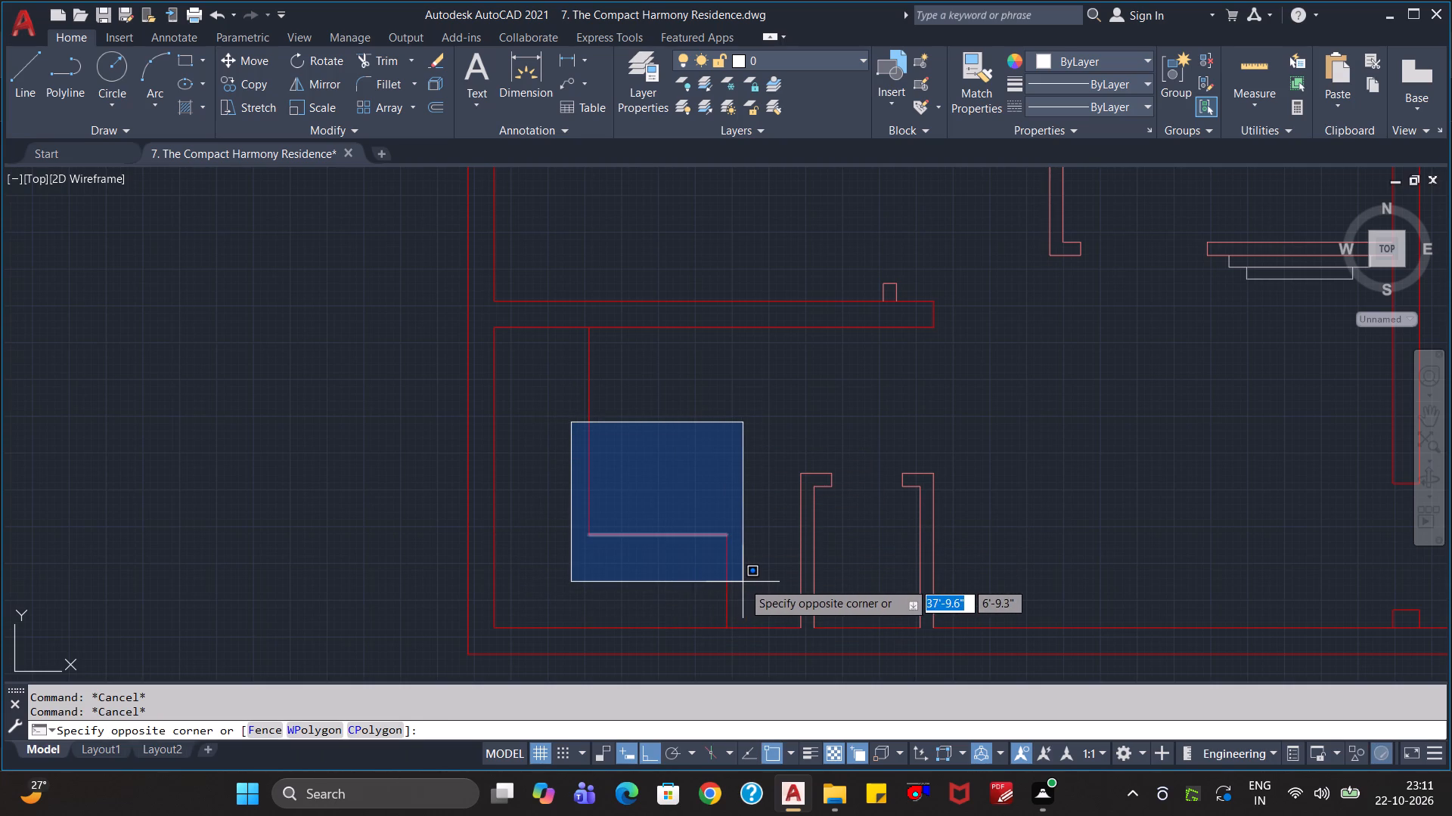
click(752, 597)
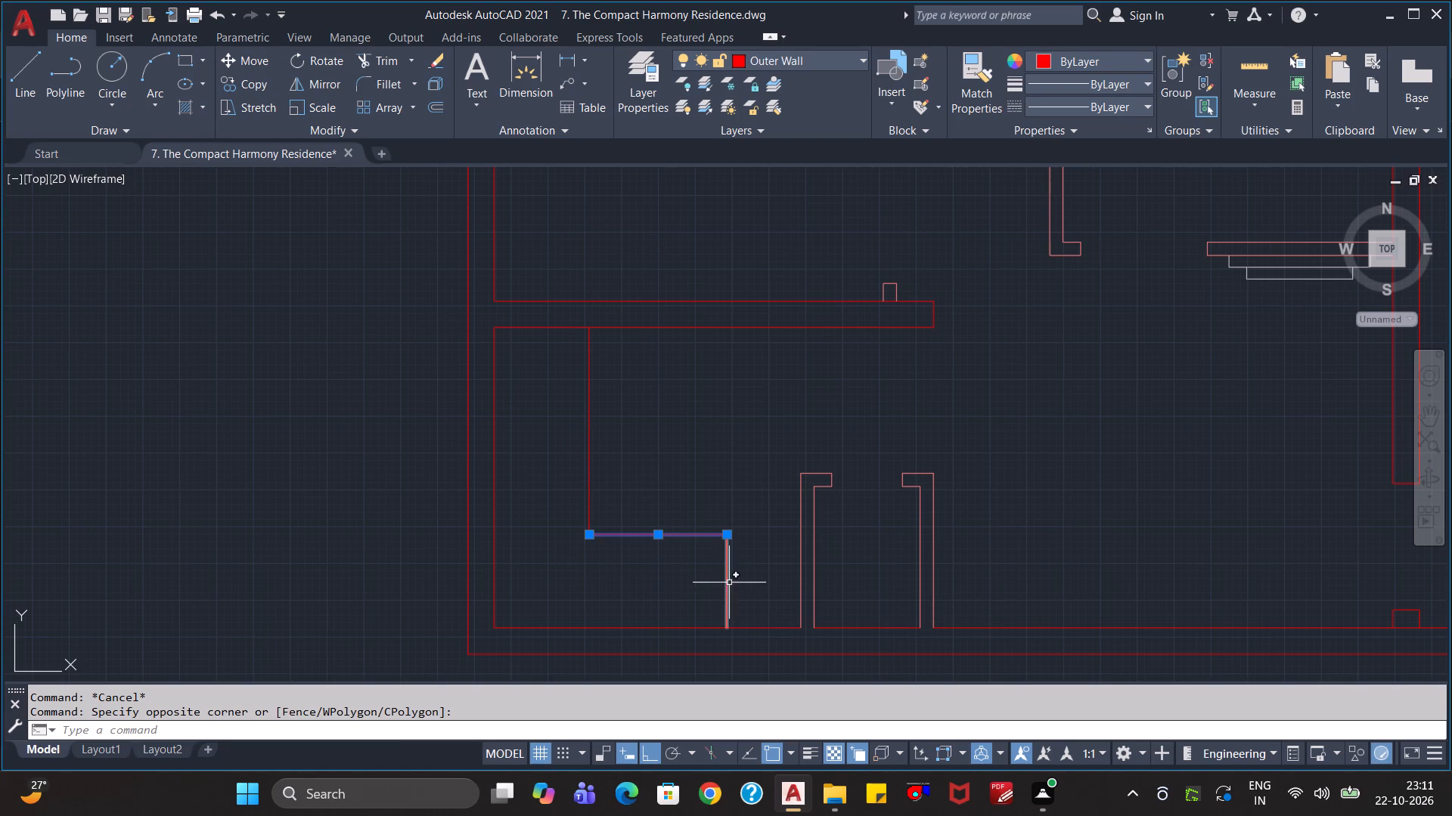
click(729, 583)
click(590, 470)
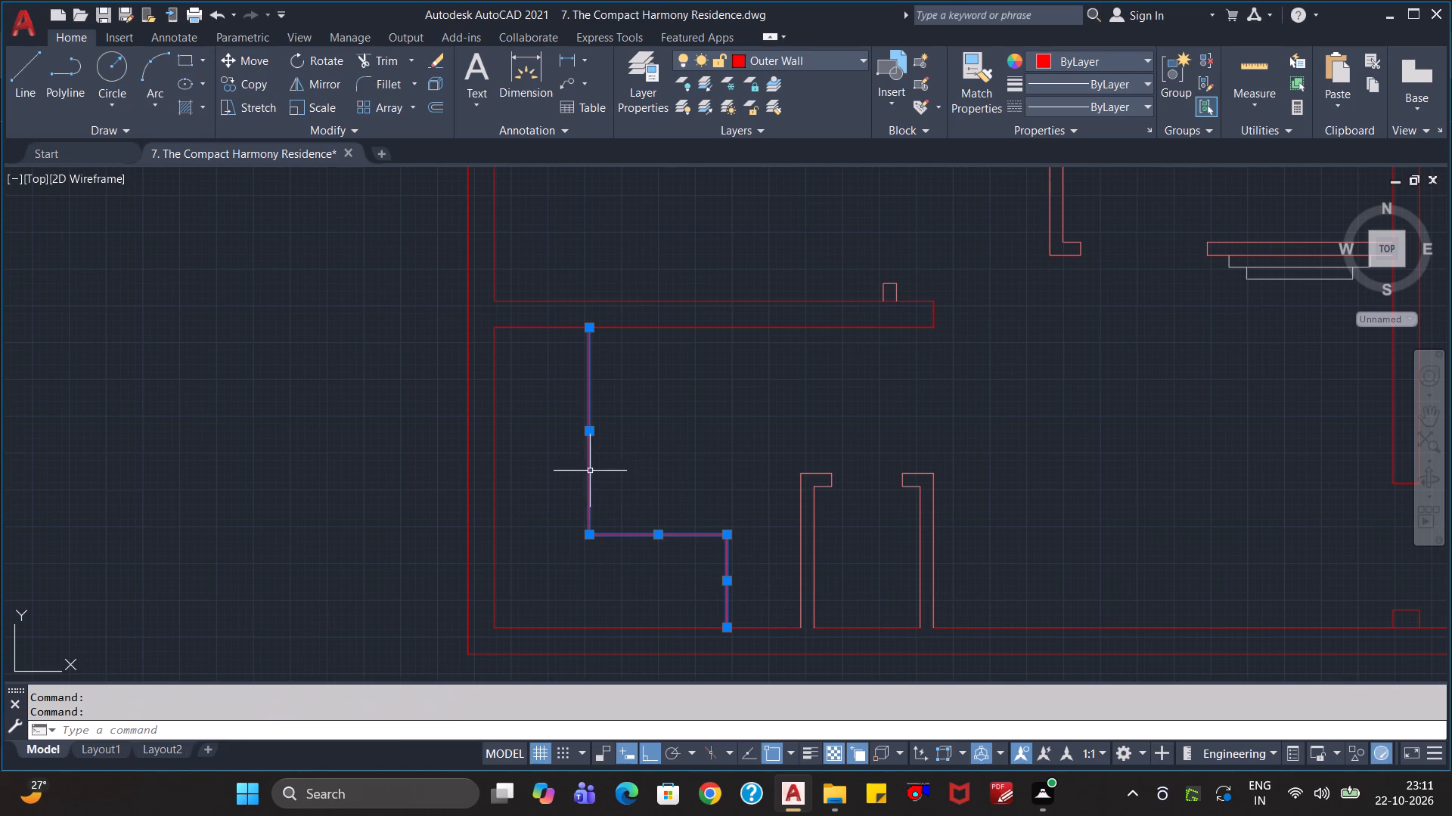
click(825, 65)
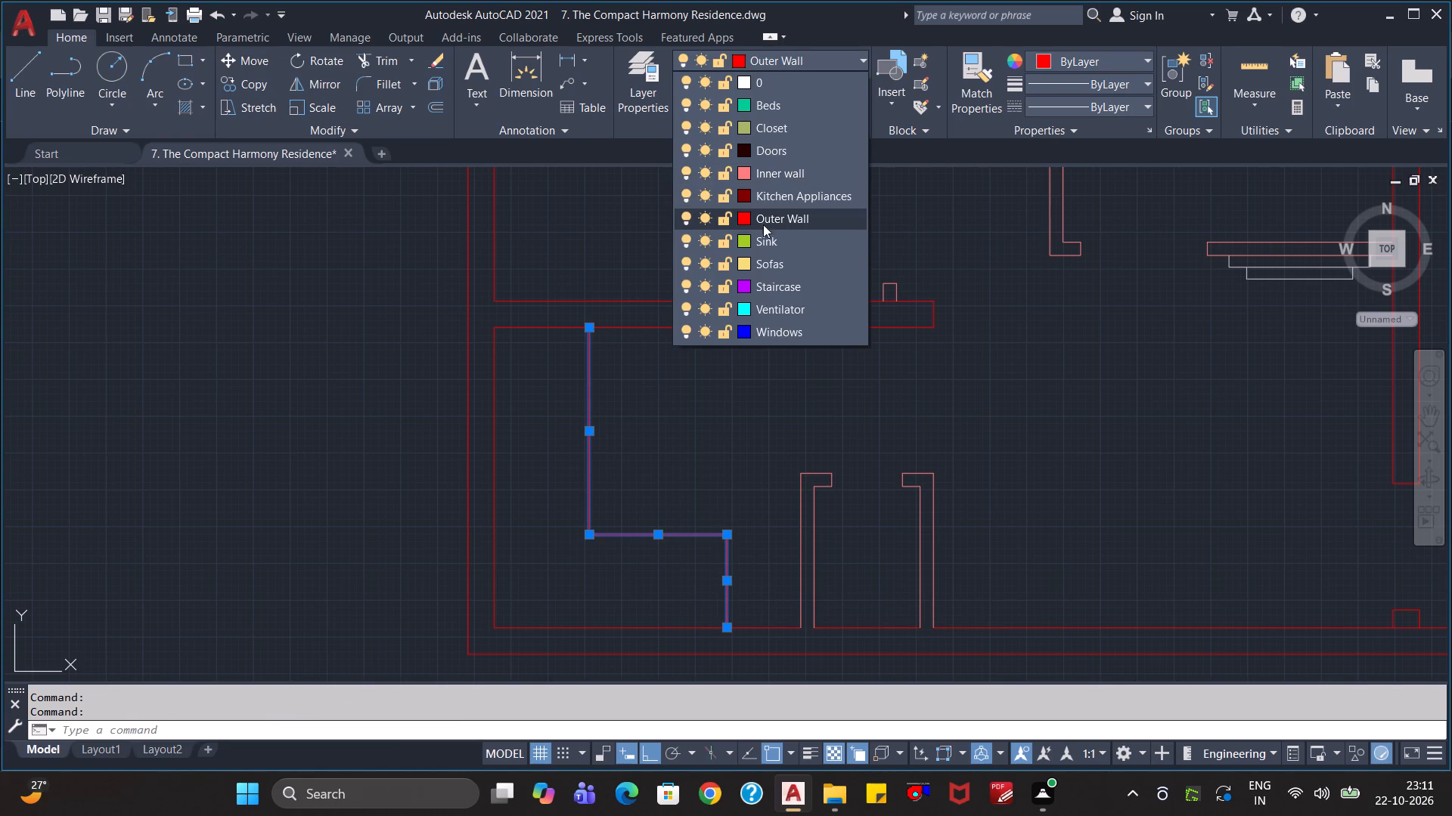
click(812, 200)
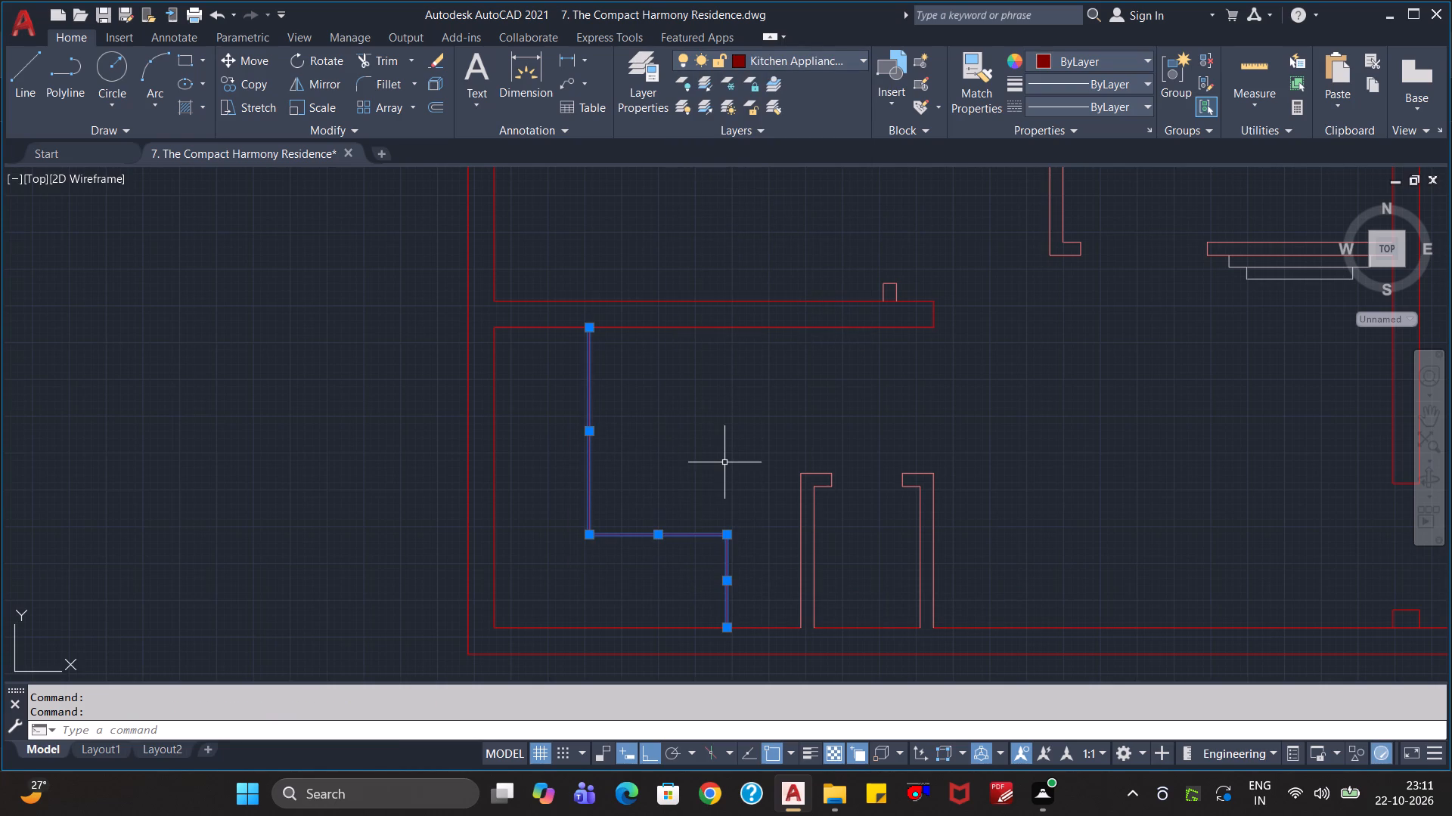
key(Escape)
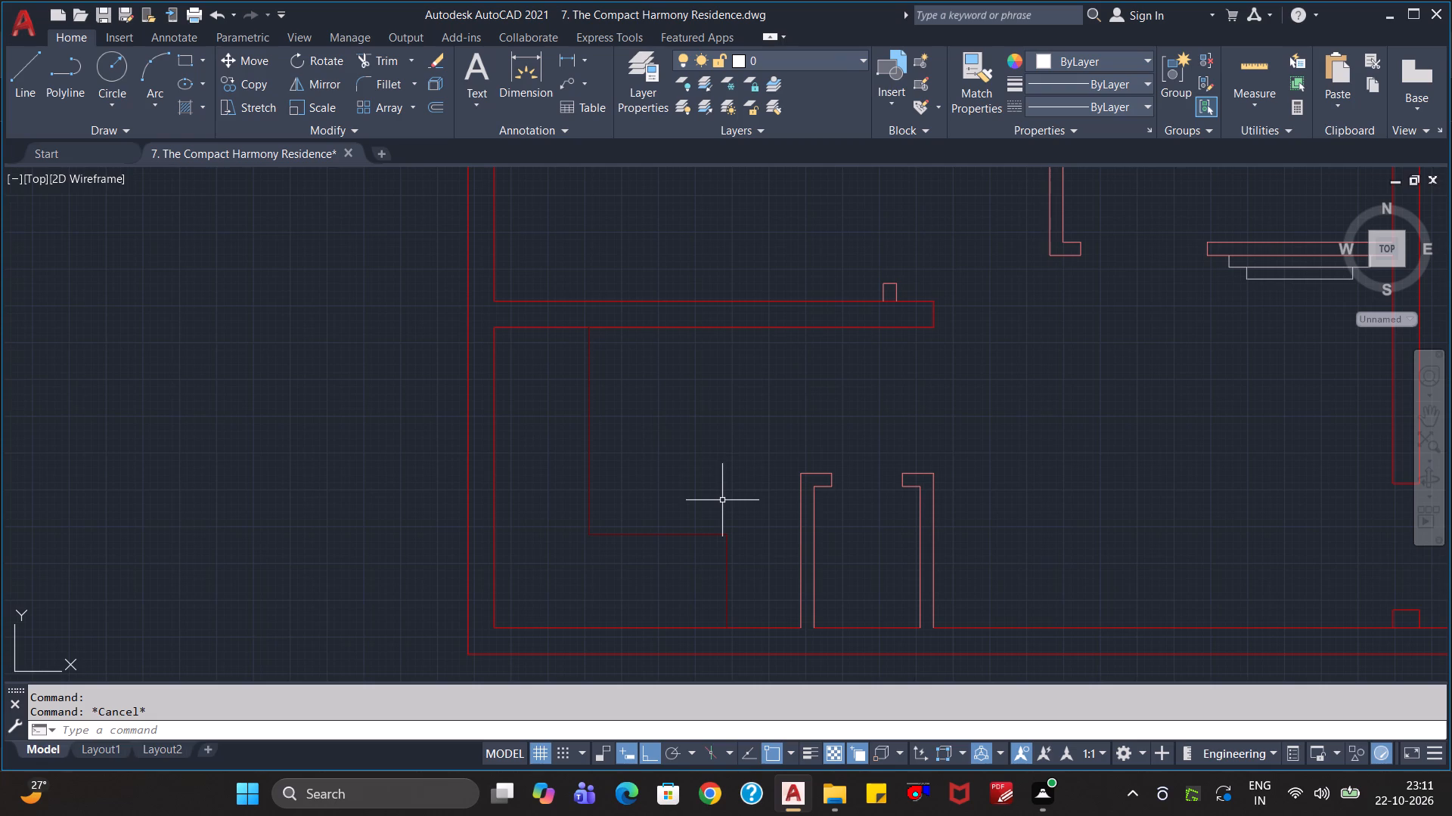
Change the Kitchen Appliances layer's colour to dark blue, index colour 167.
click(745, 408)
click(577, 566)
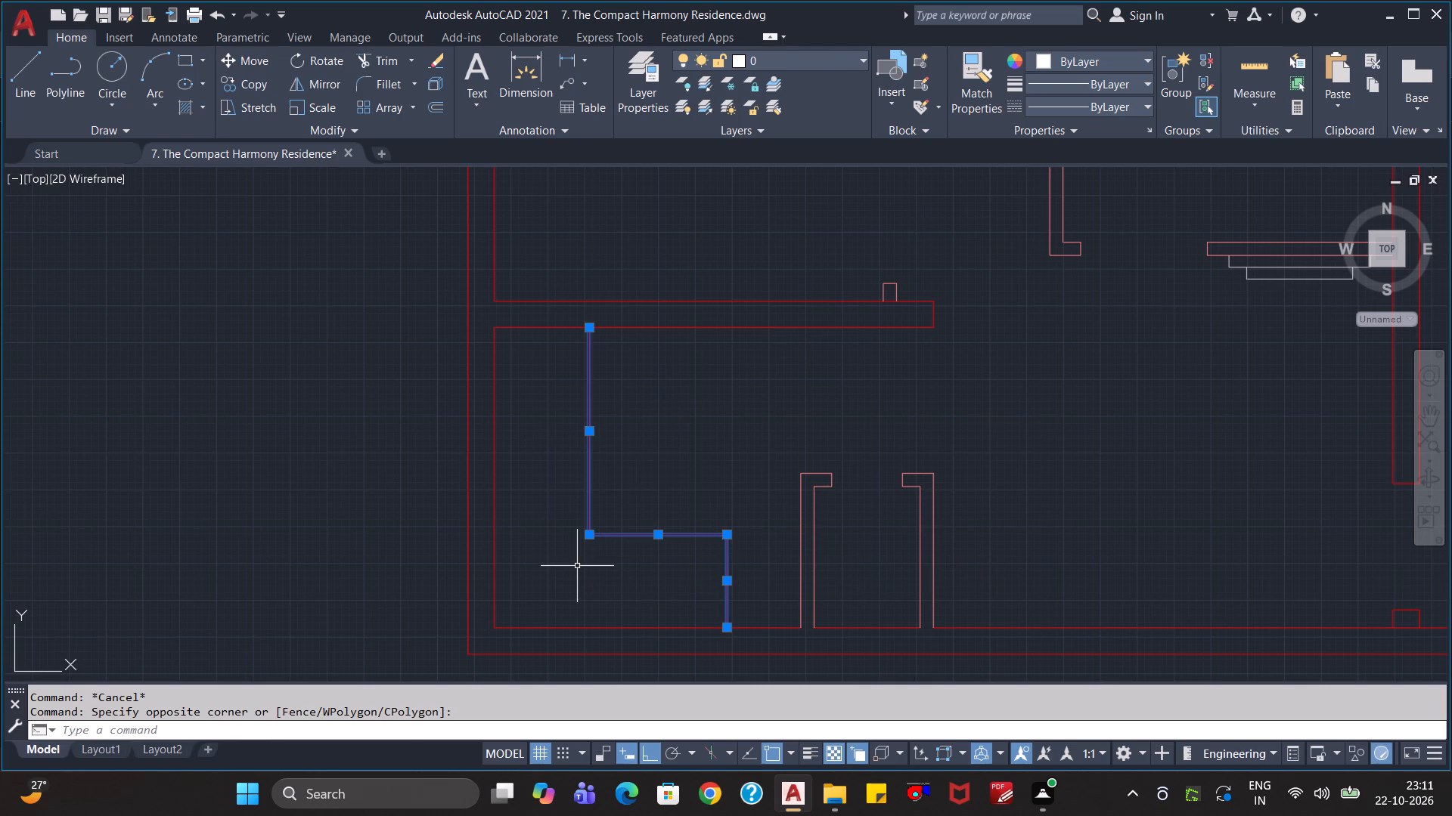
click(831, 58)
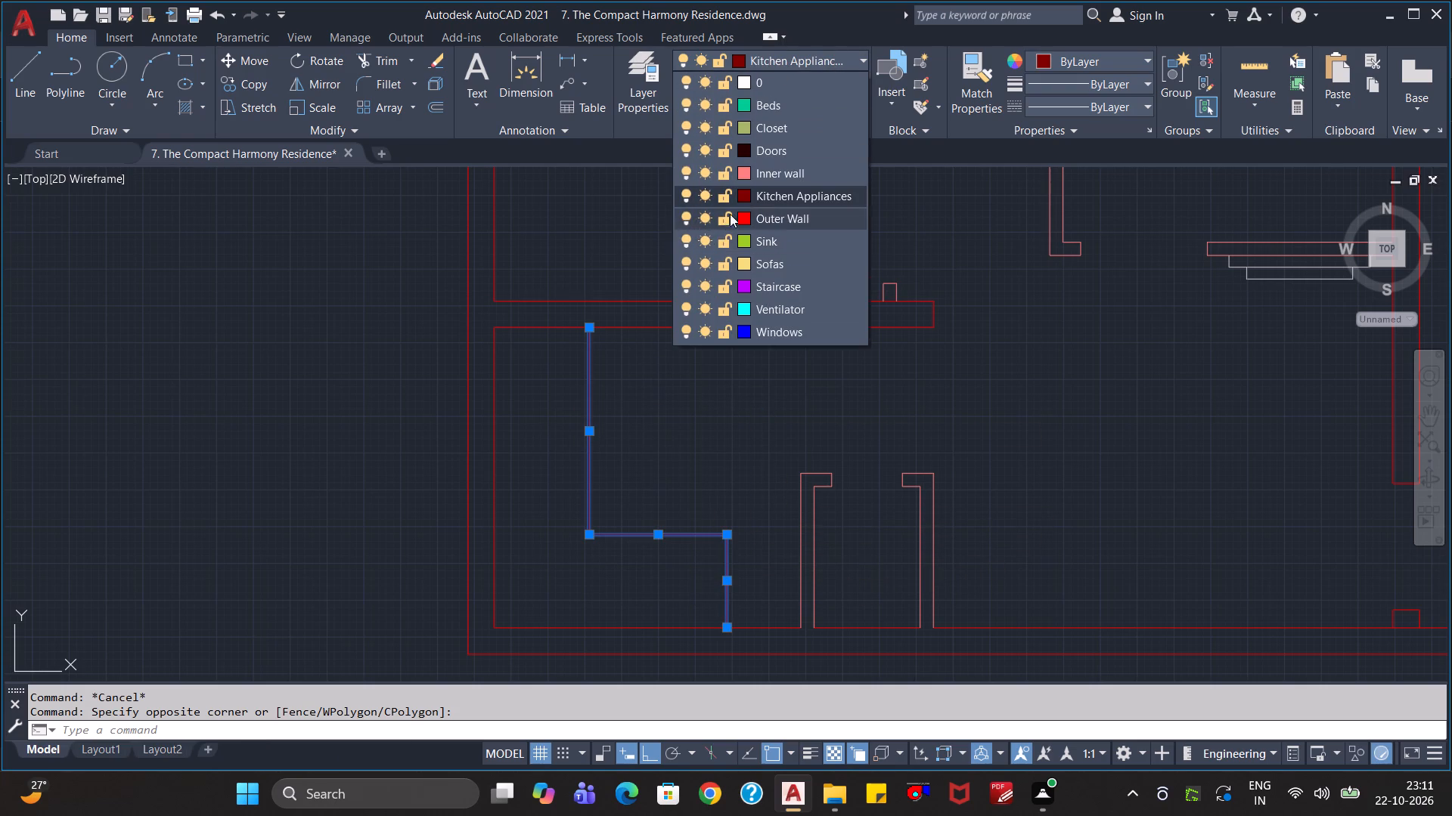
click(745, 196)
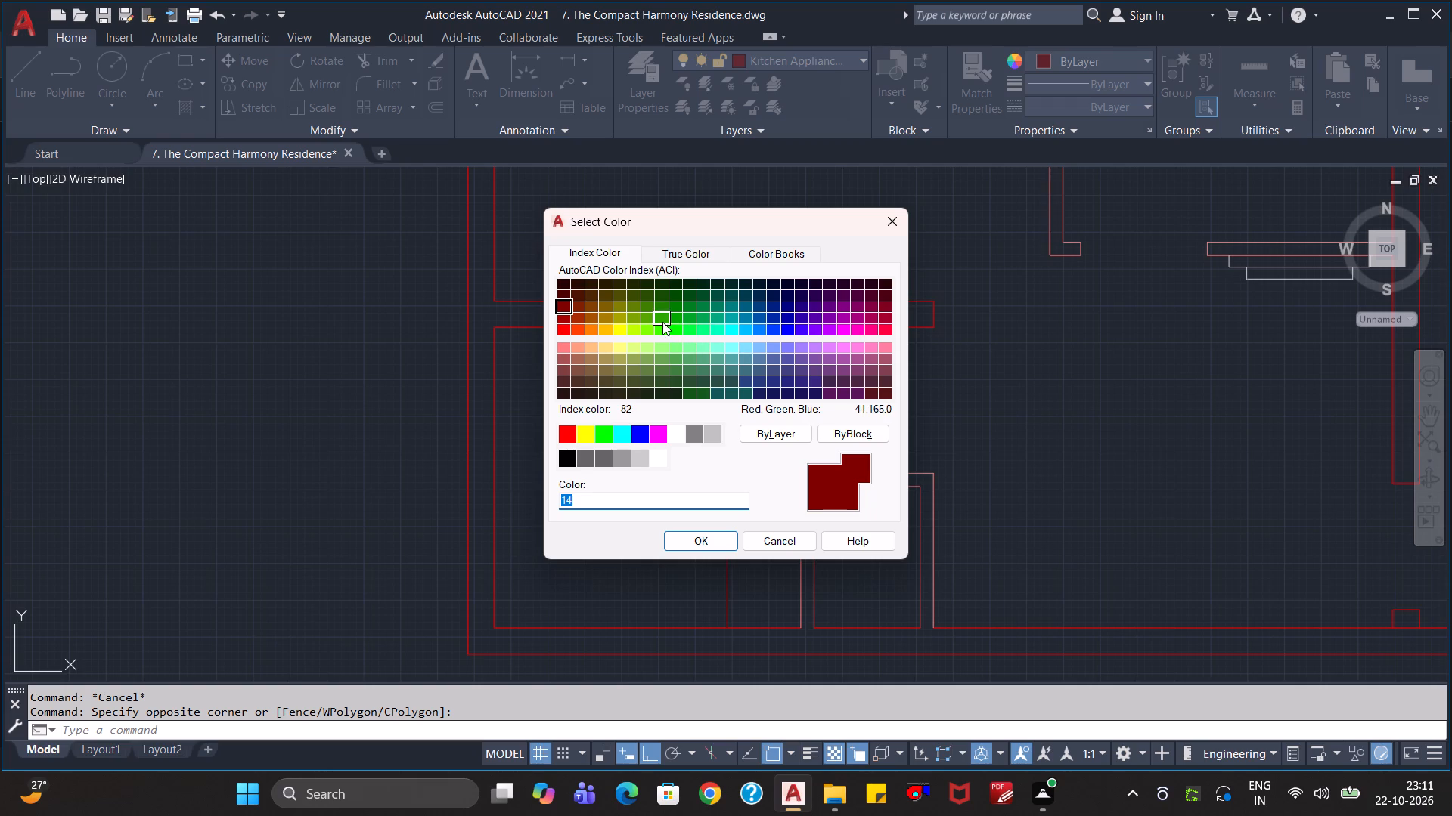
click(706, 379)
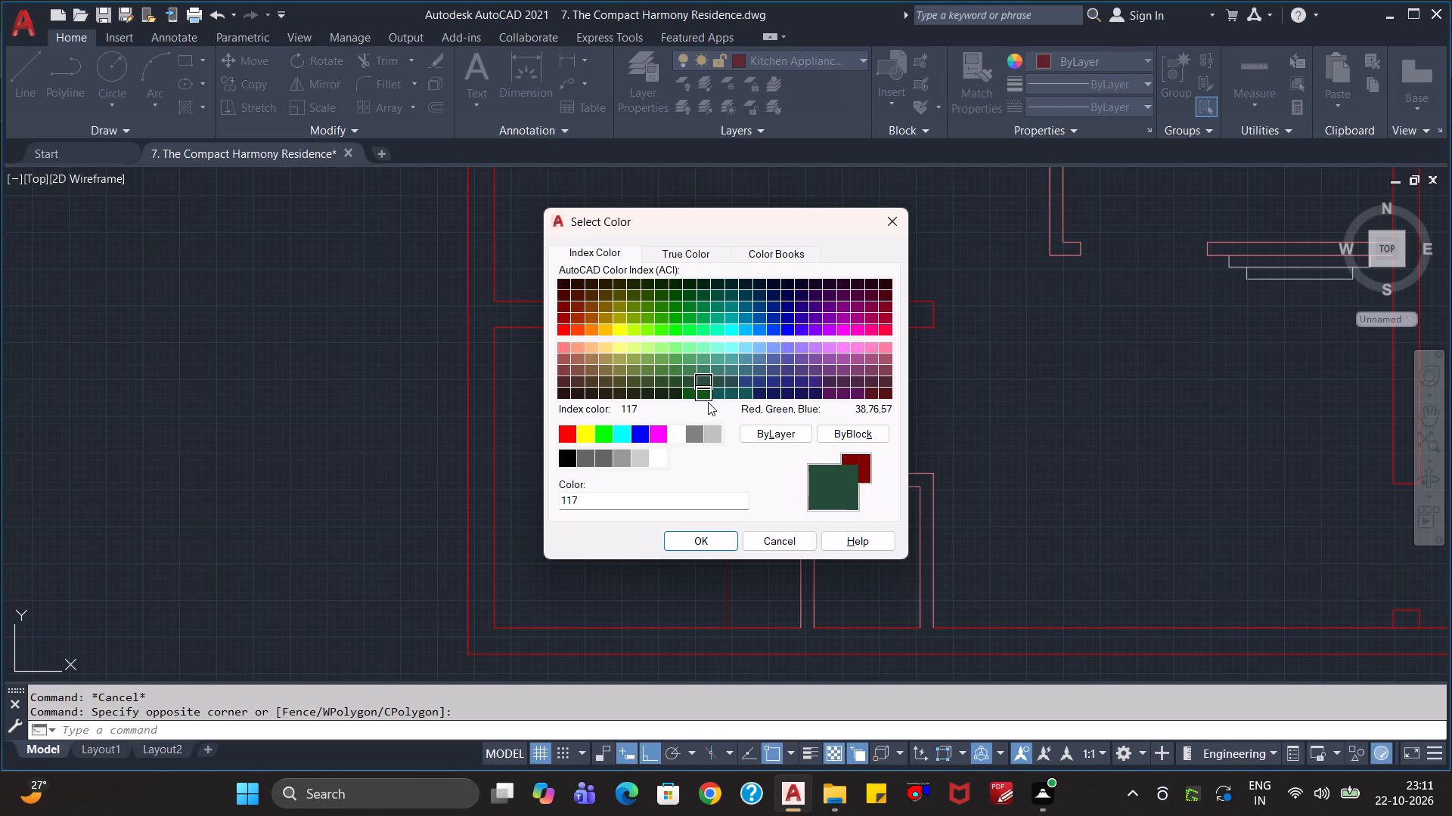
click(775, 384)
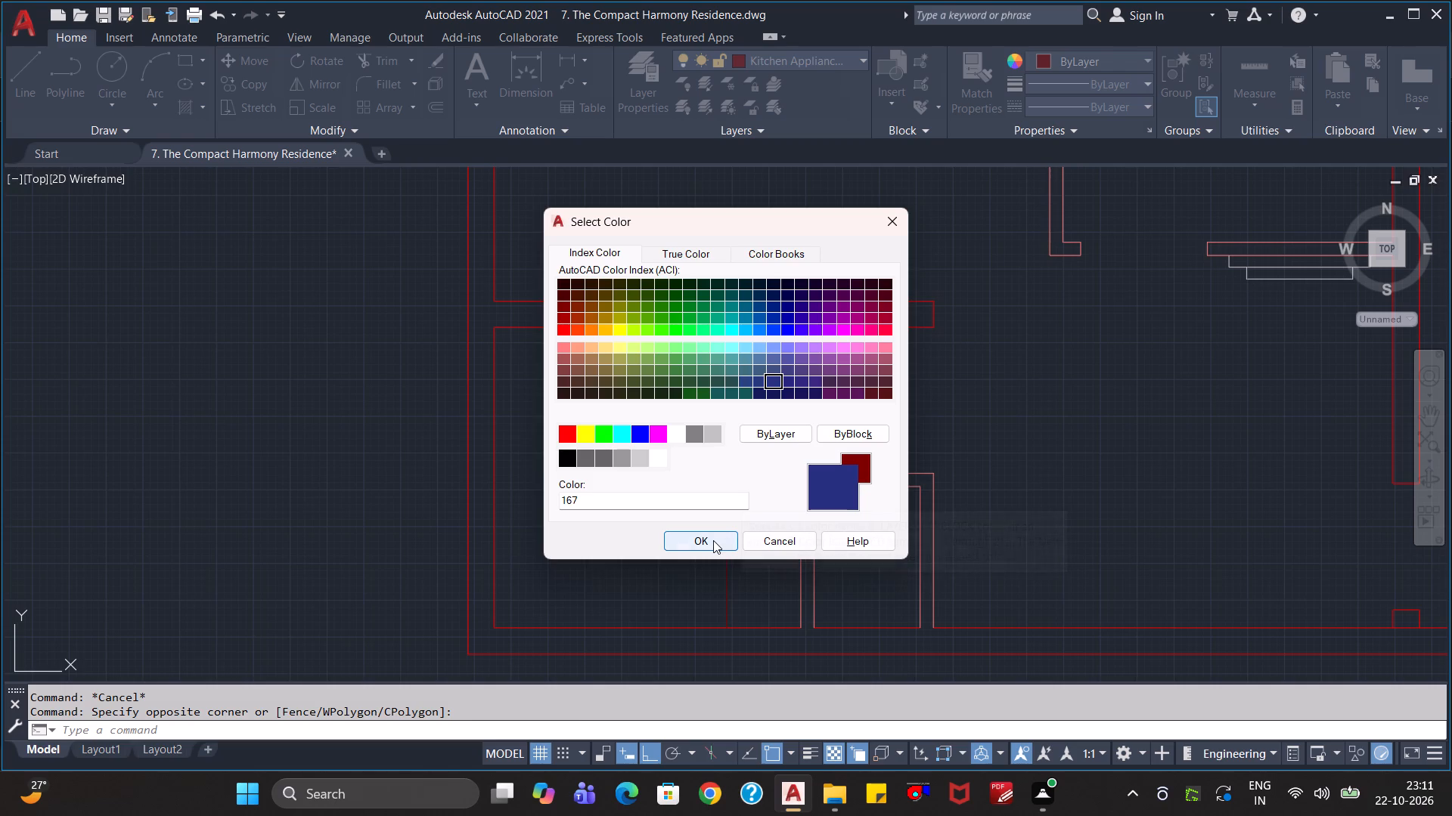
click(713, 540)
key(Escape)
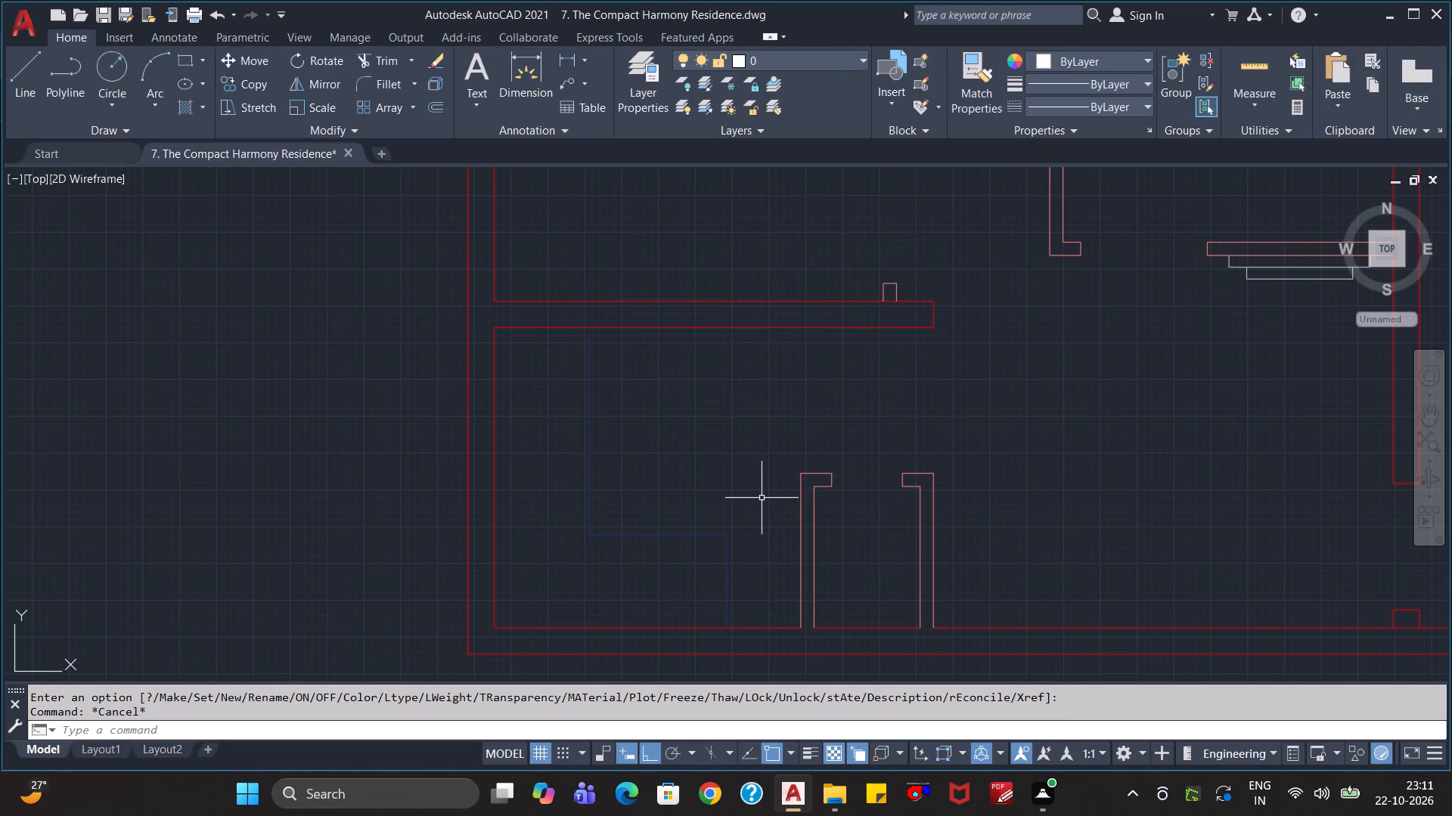
Set the Kitchen Appliances layer's colour to bright green, index colour 80.
click(763, 405)
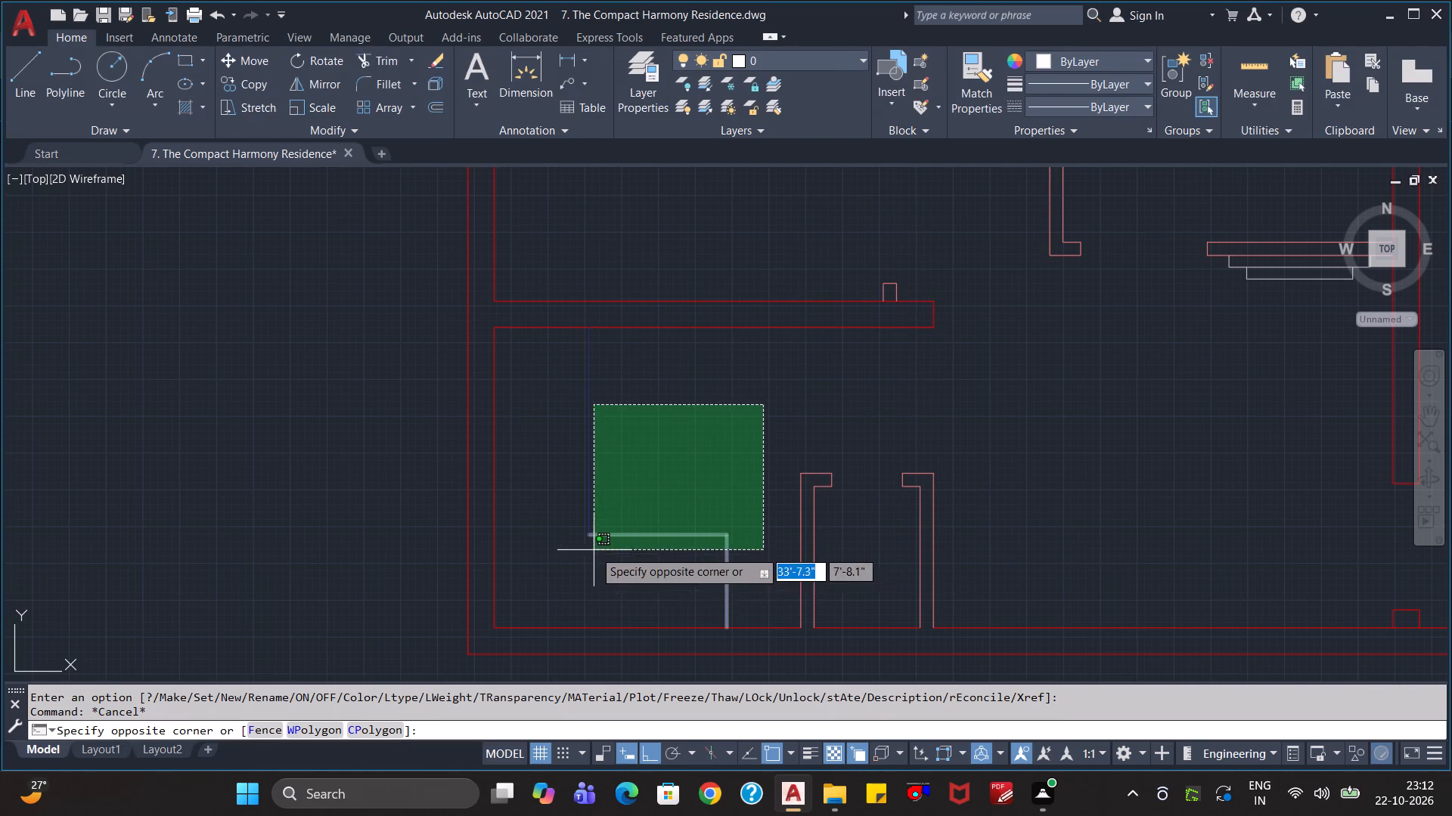
click(564, 566)
click(845, 59)
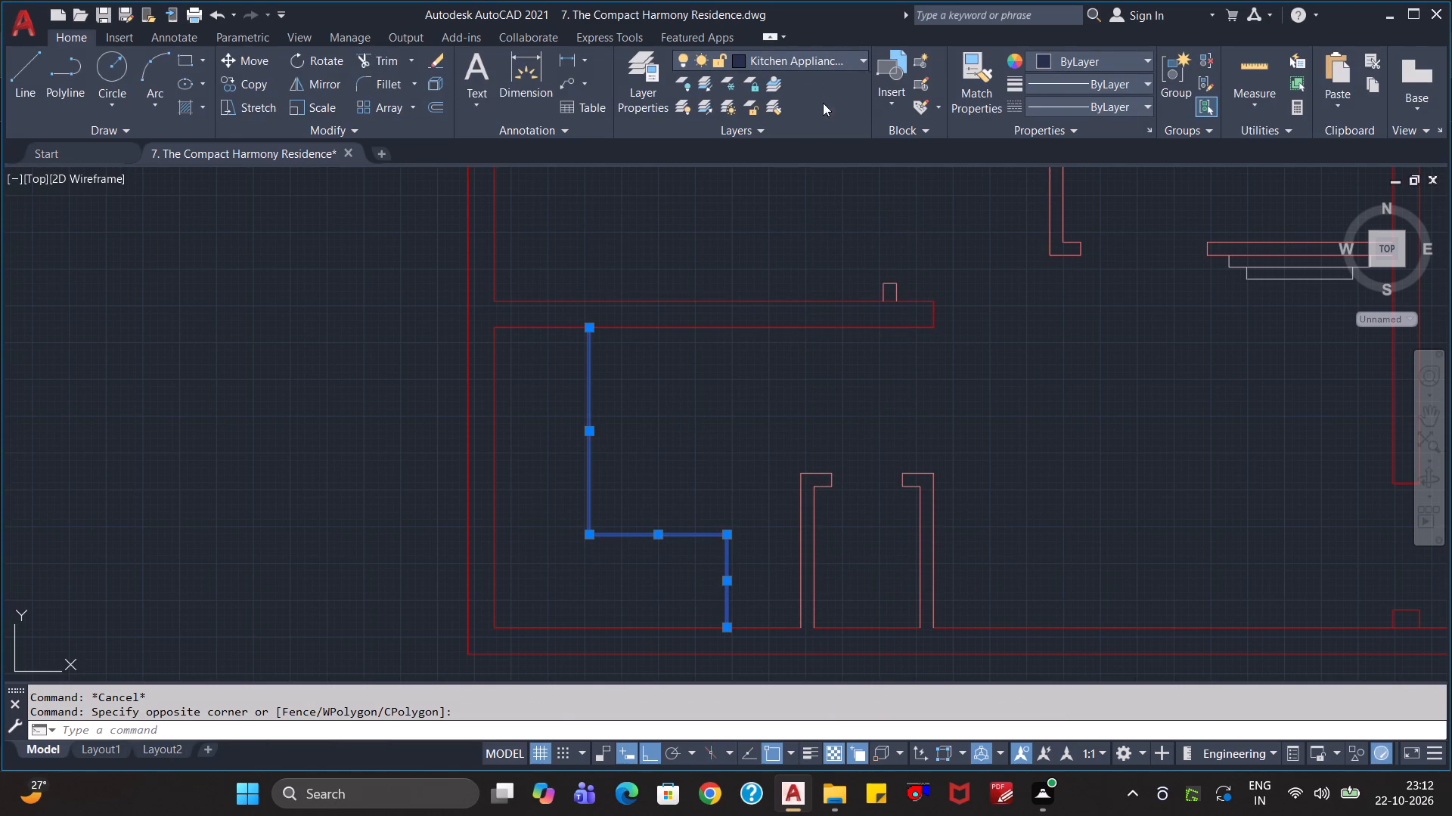
click(745, 197)
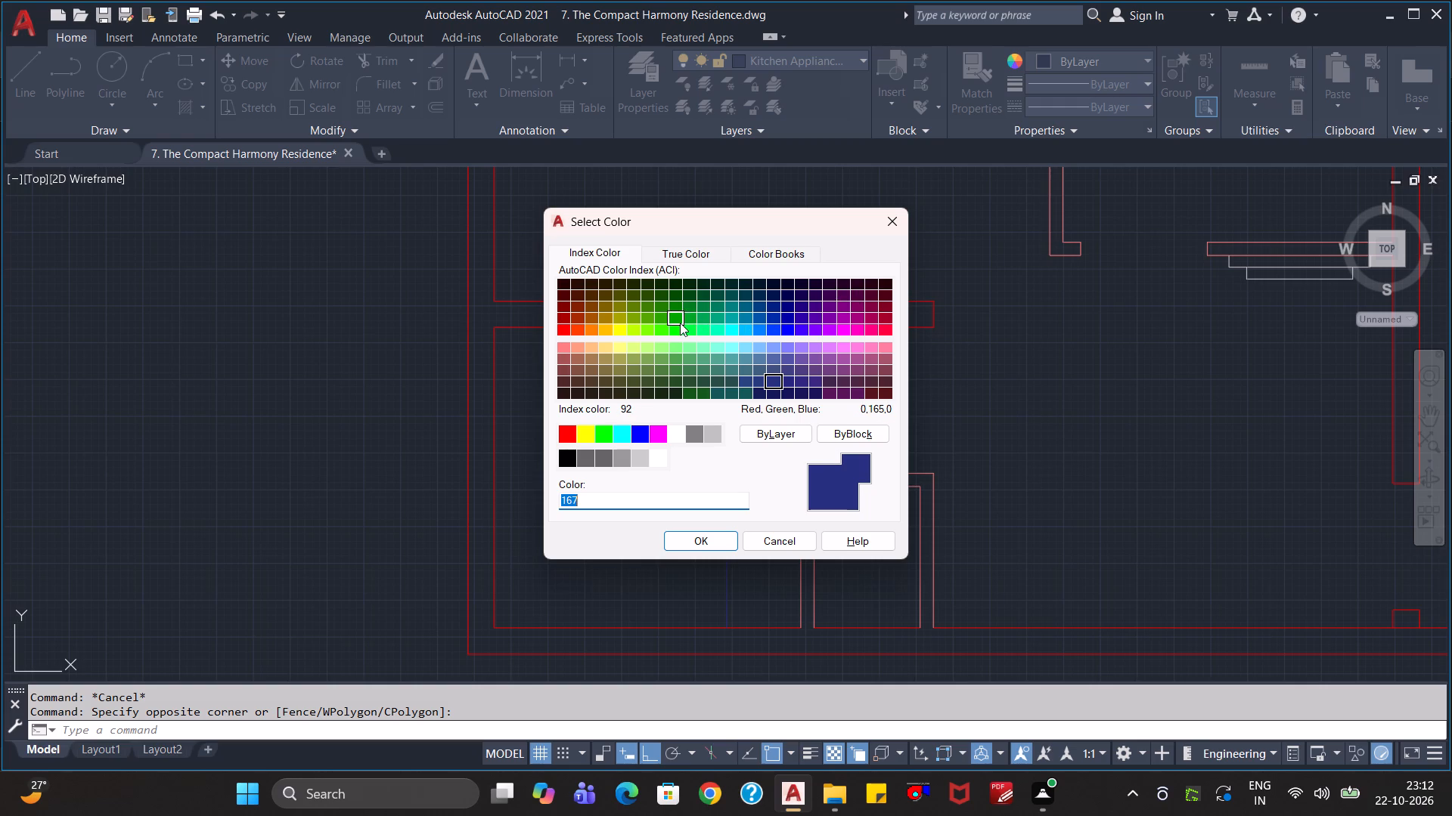
click(663, 334)
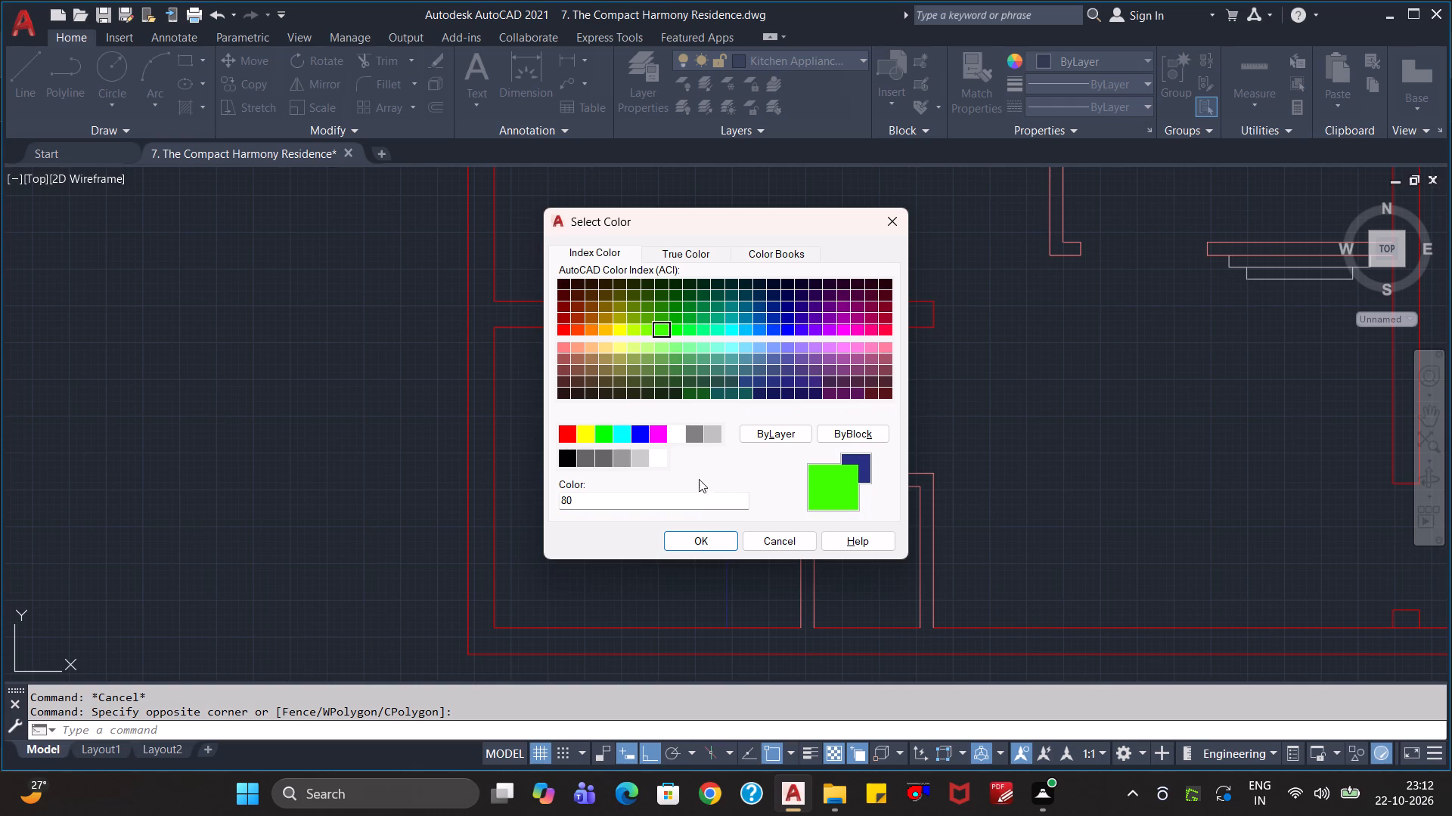
click(693, 541)
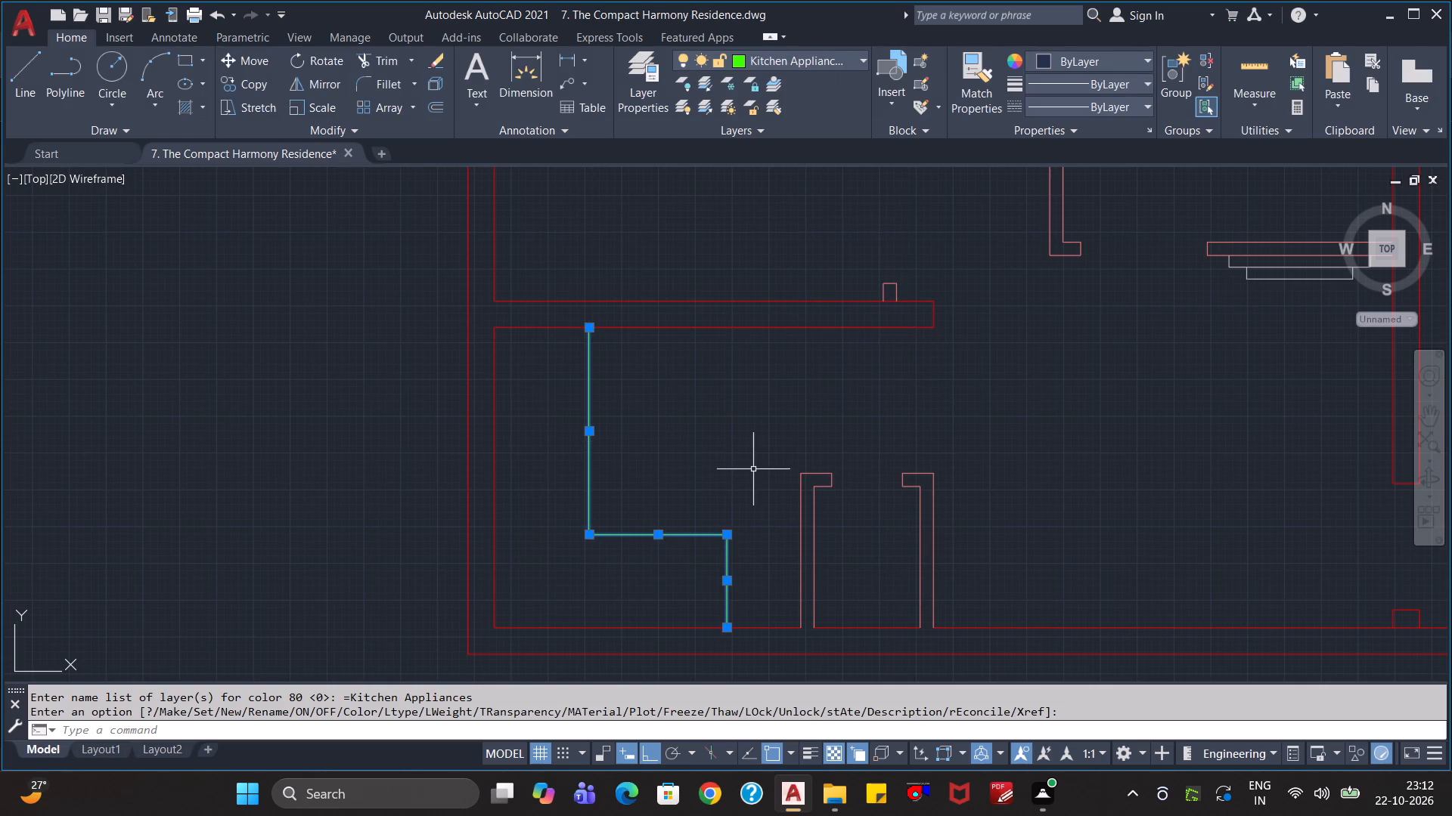
key(Escape)
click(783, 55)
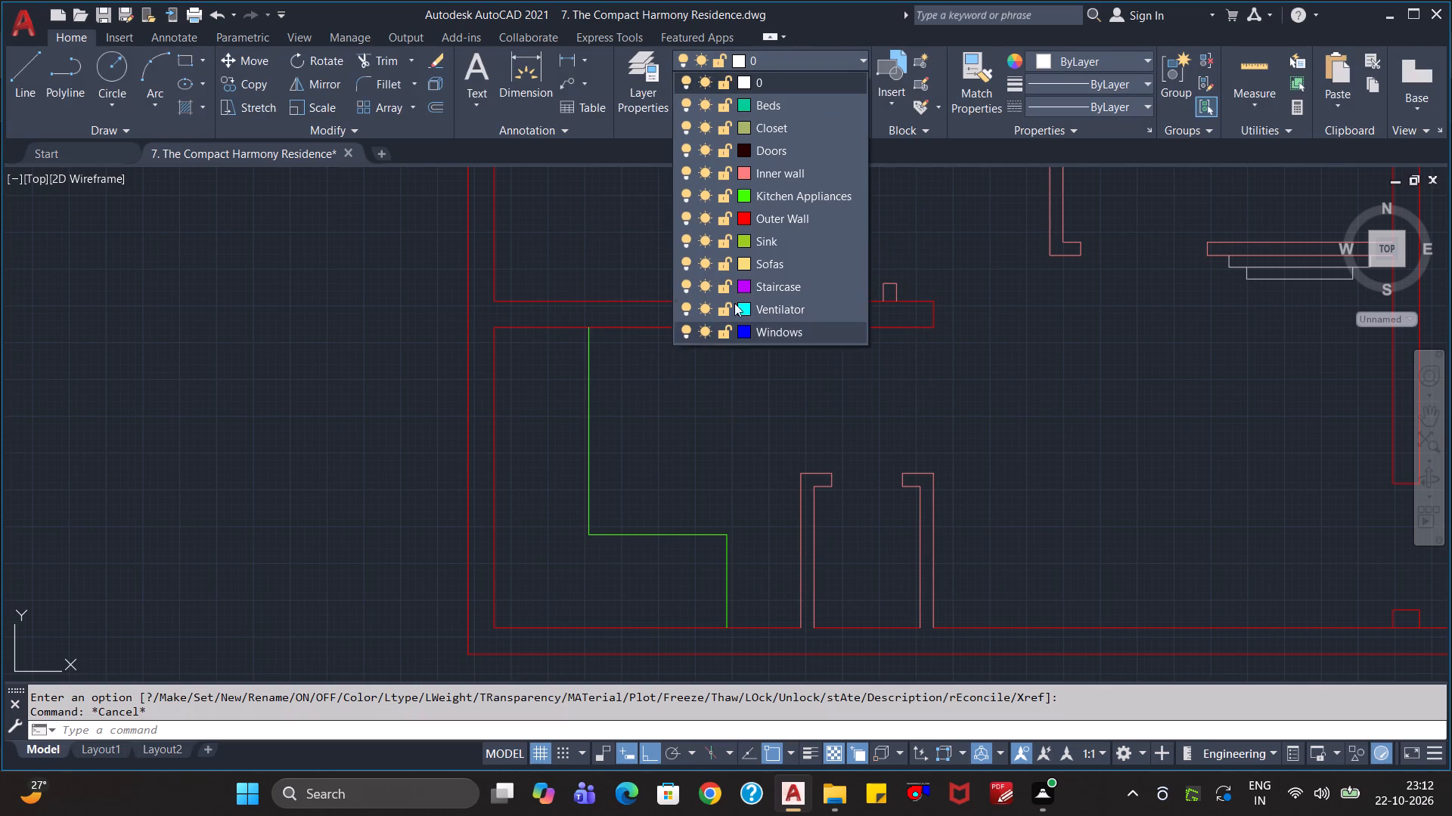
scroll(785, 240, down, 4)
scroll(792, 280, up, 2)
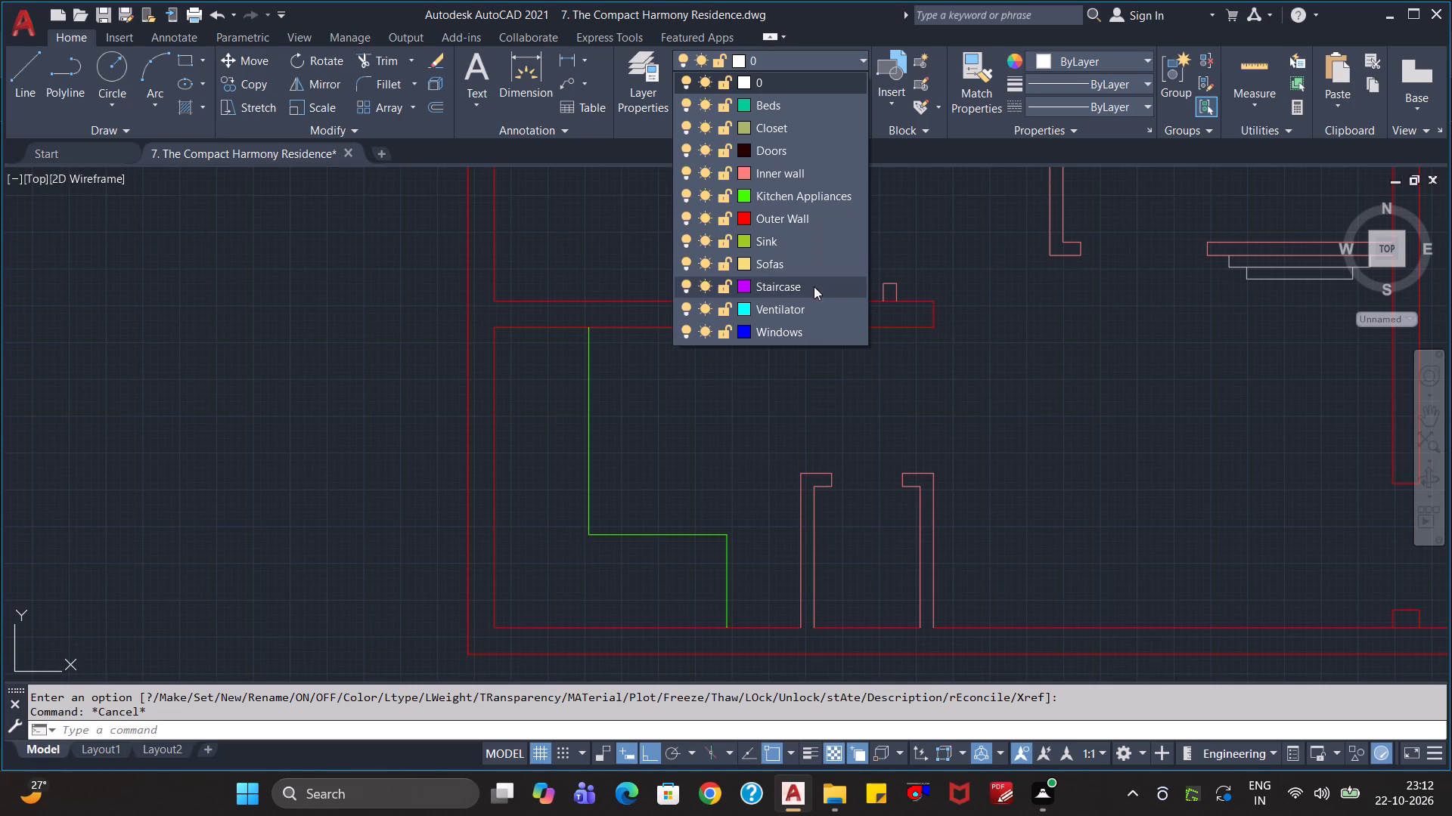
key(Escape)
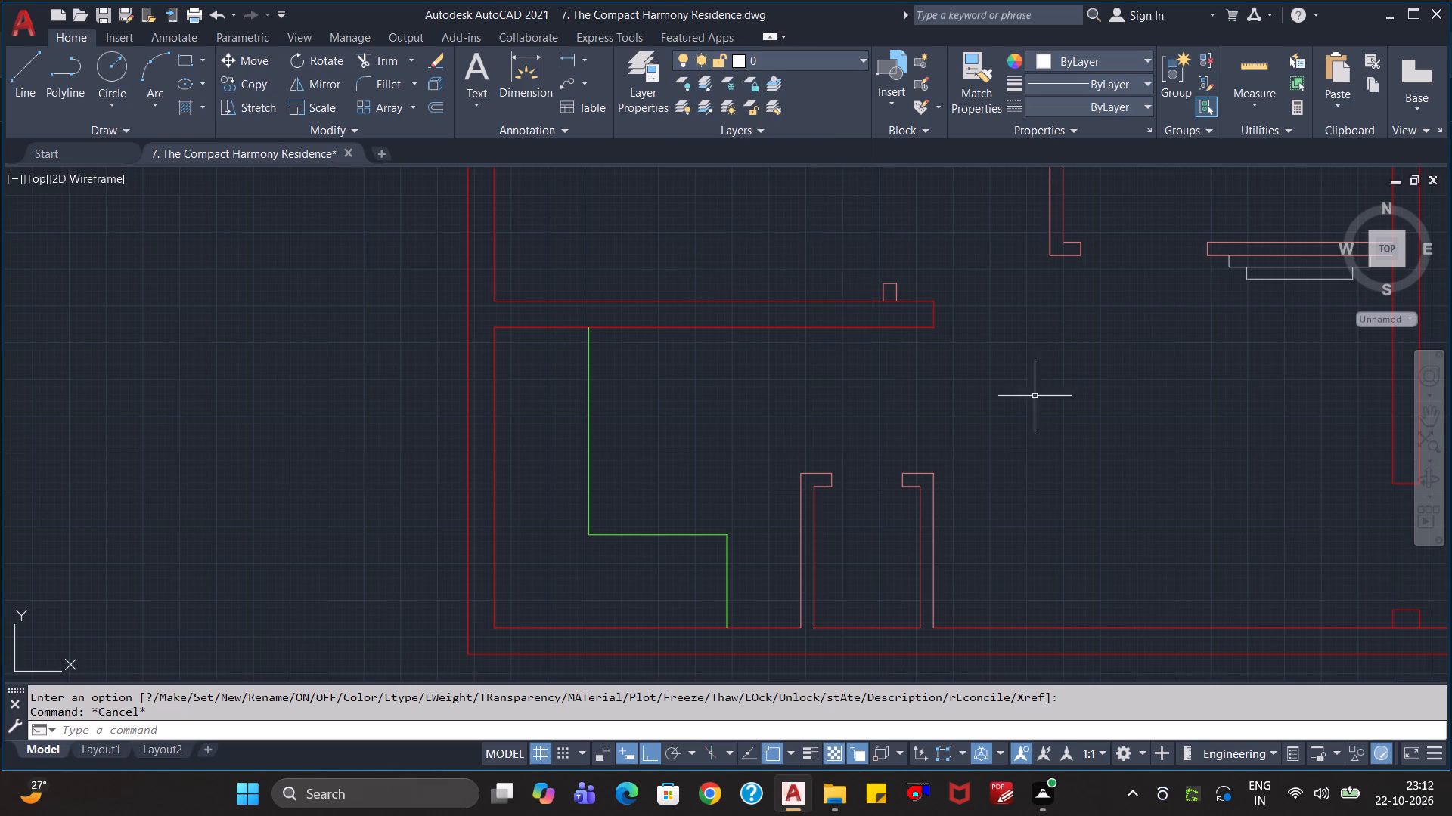
Draw a rectangle 6' long and 9" wide in the empty space to the right of the floor plan.
scroll(998, 403, down, 2)
scroll(915, 429, up, 1)
middle_drag(1072, 400, 1072, 400)
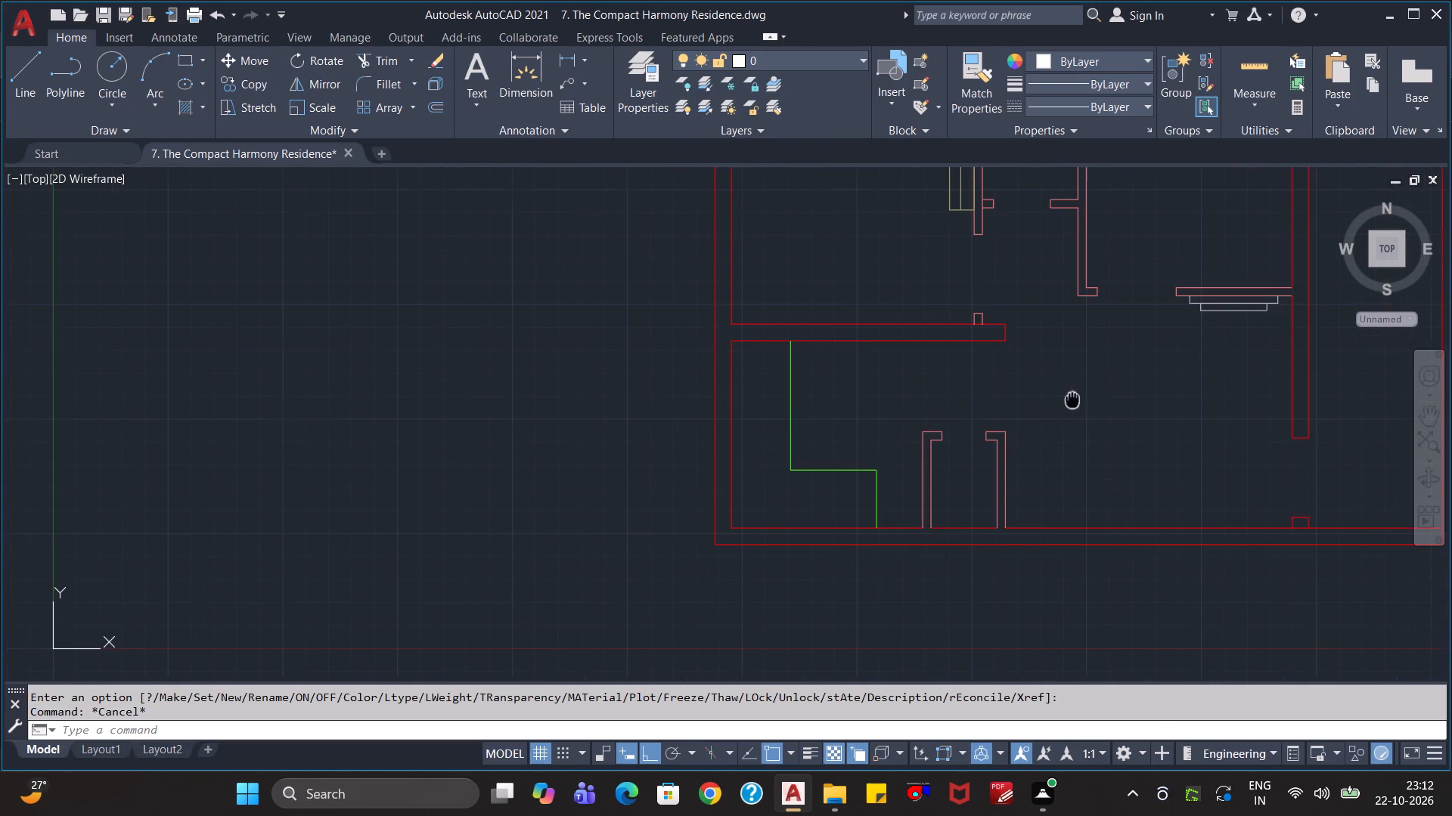
middle_drag(1072, 400, 894, 503)
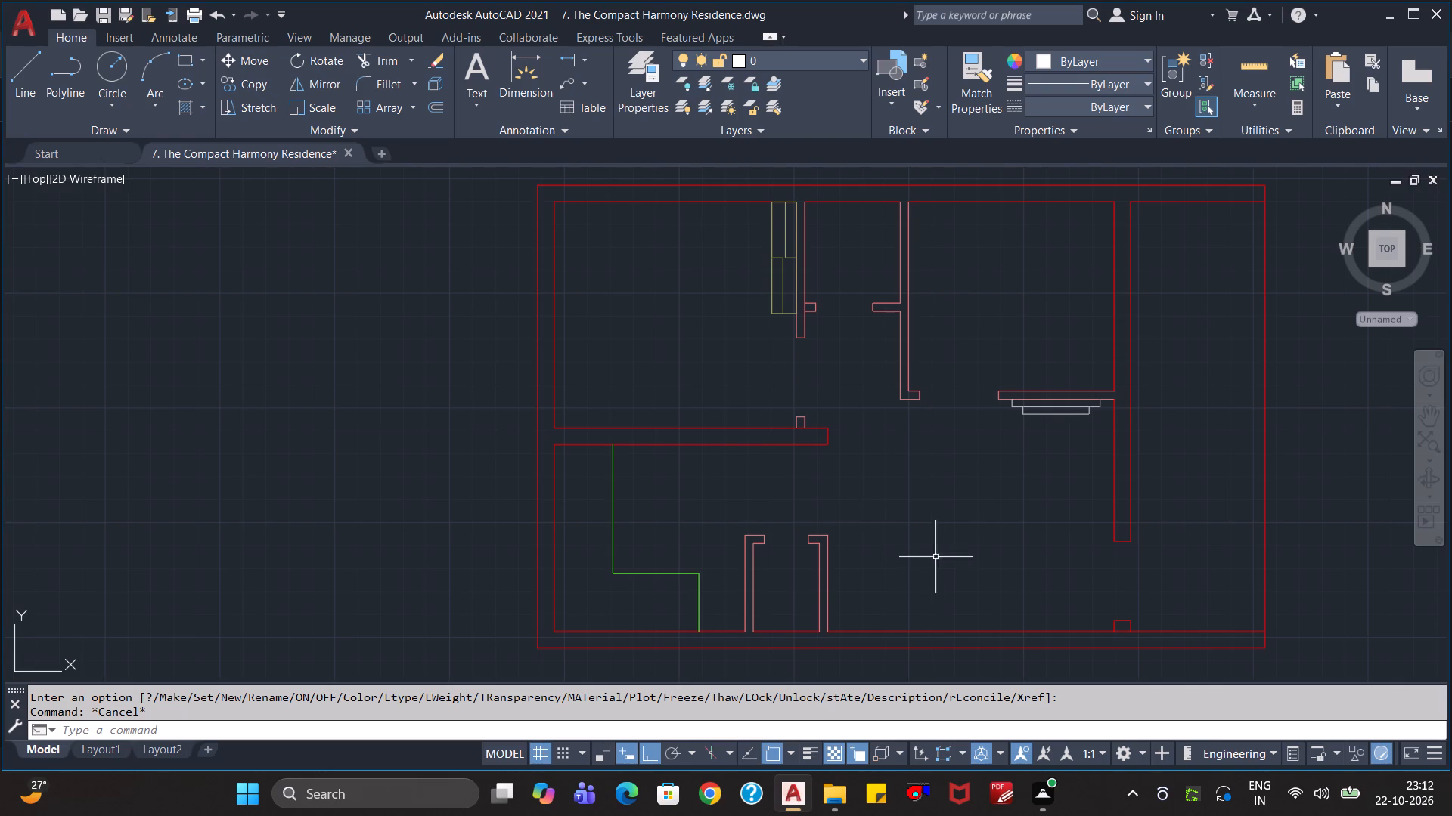
middle_drag(998, 544, 560, 549)
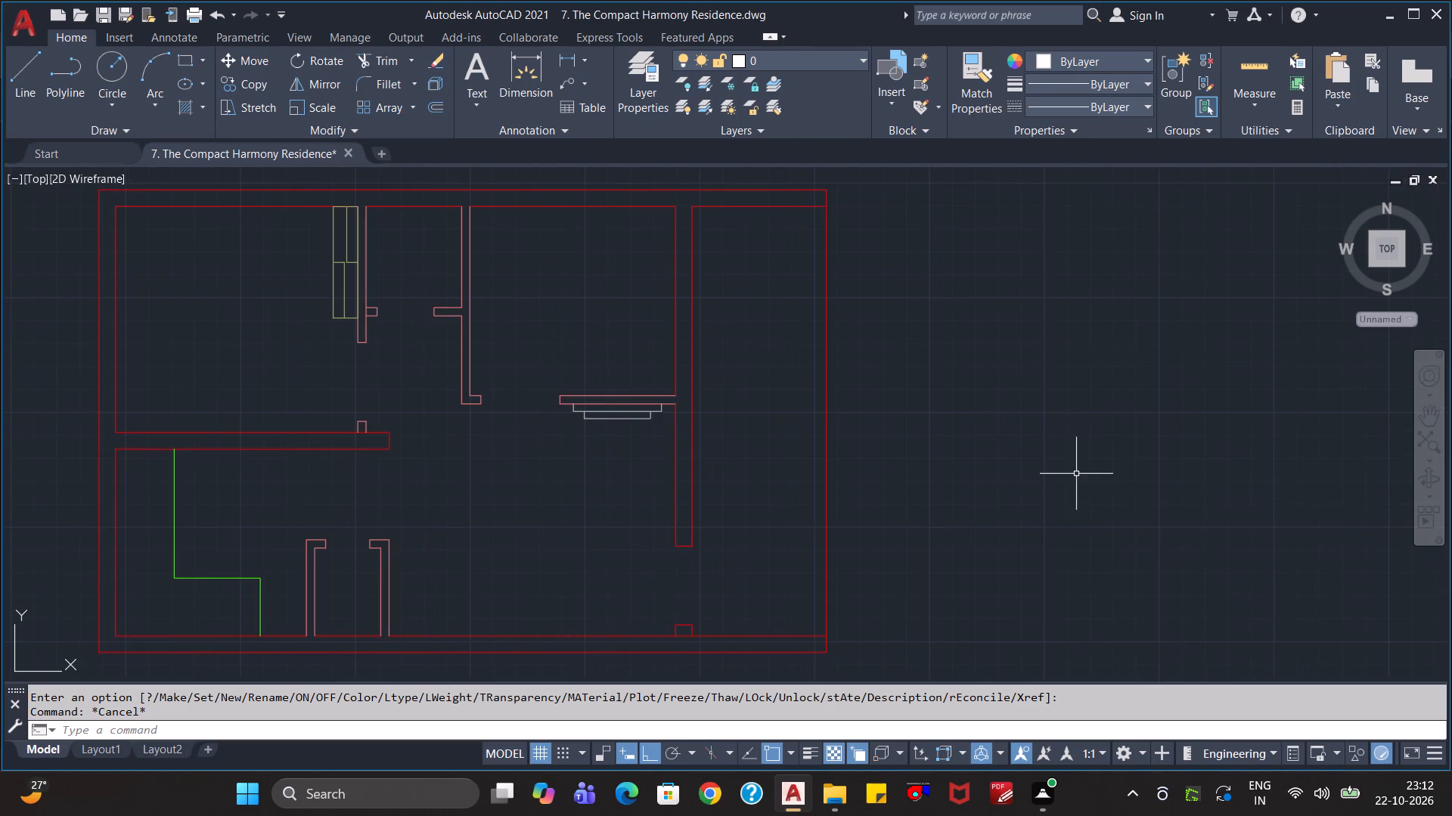
click(185, 57)
click(1032, 326)
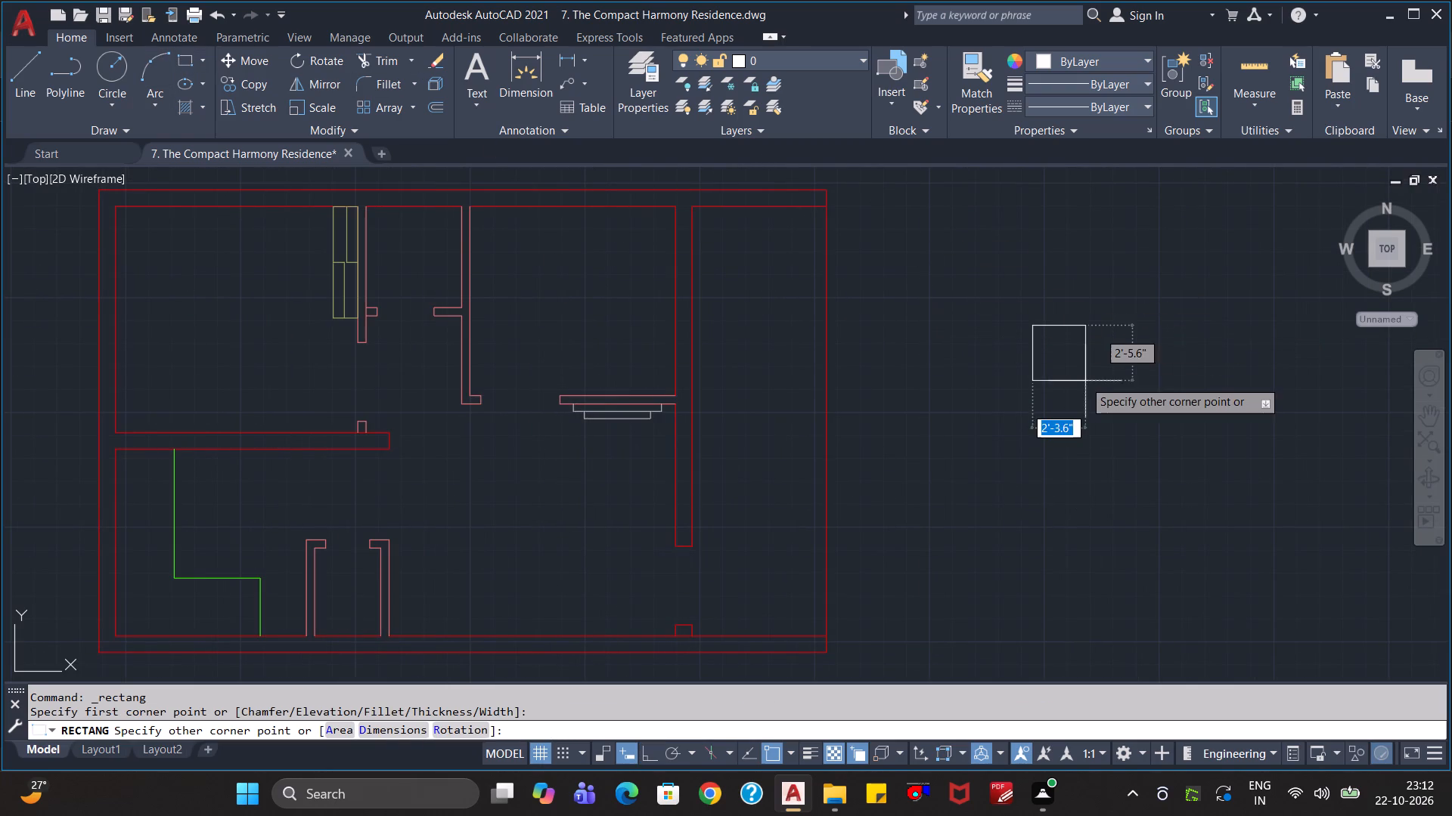
key(d)
key(Return)
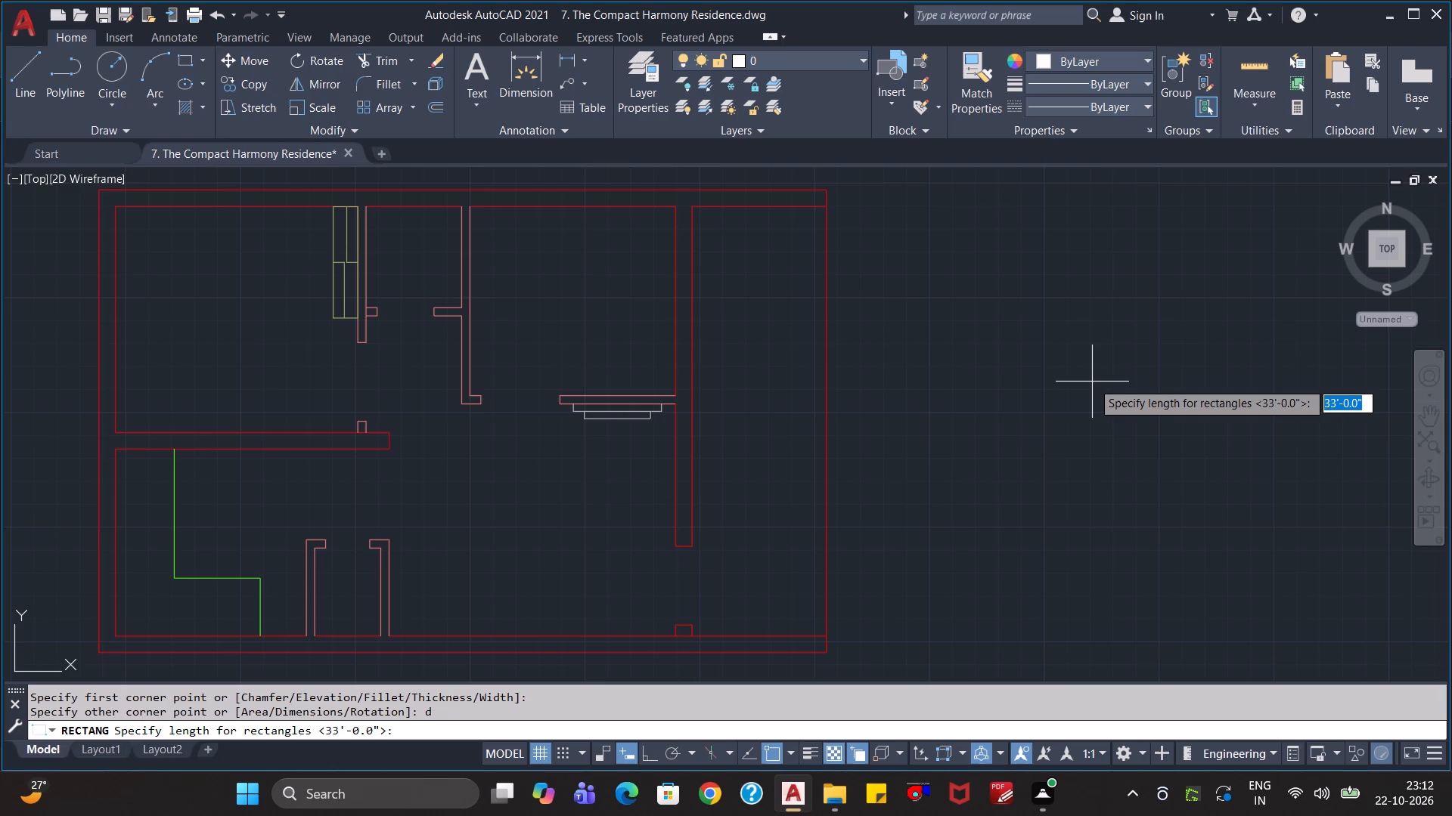
key(6)
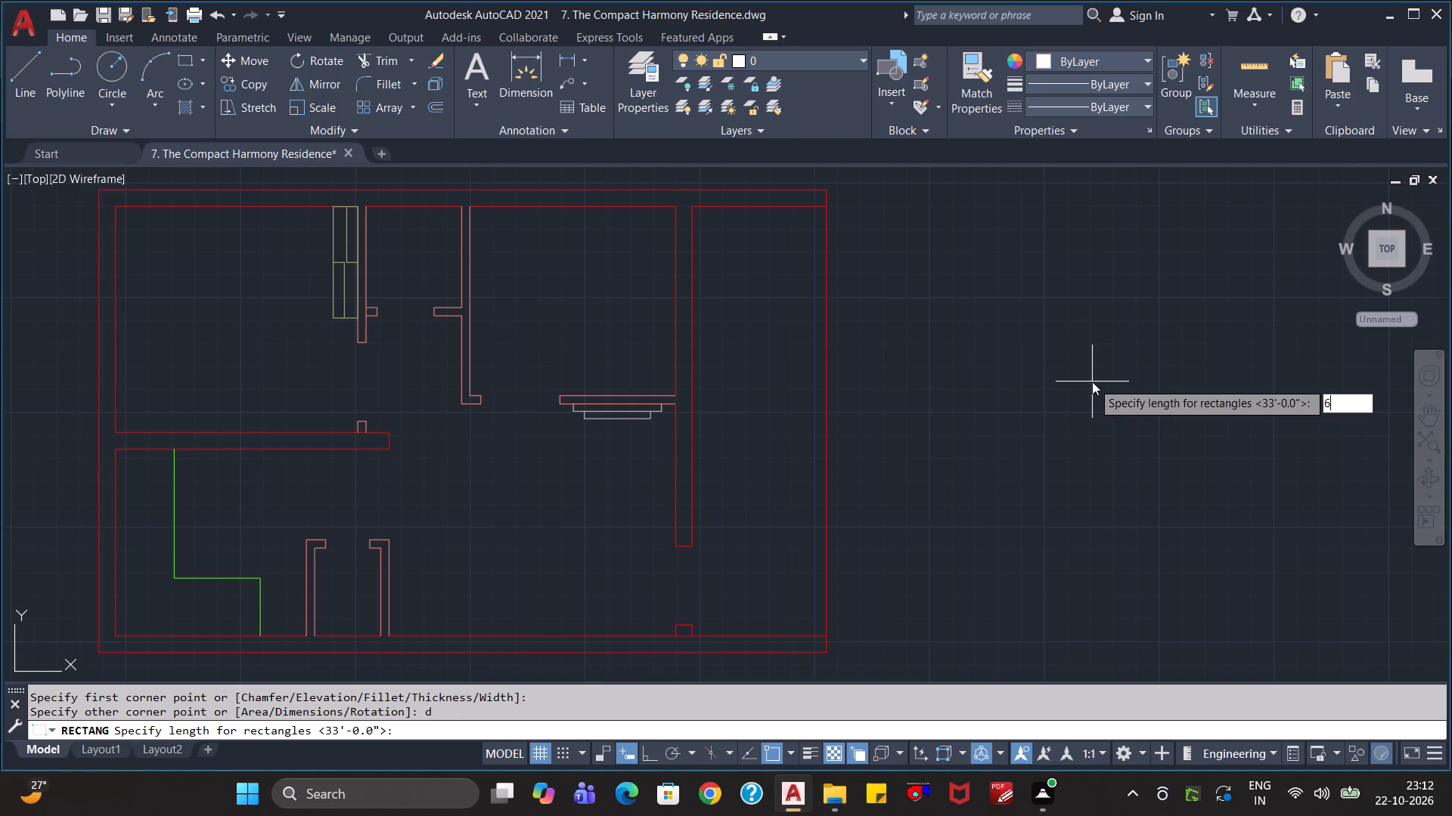
key(apostrophe)
key(Return)
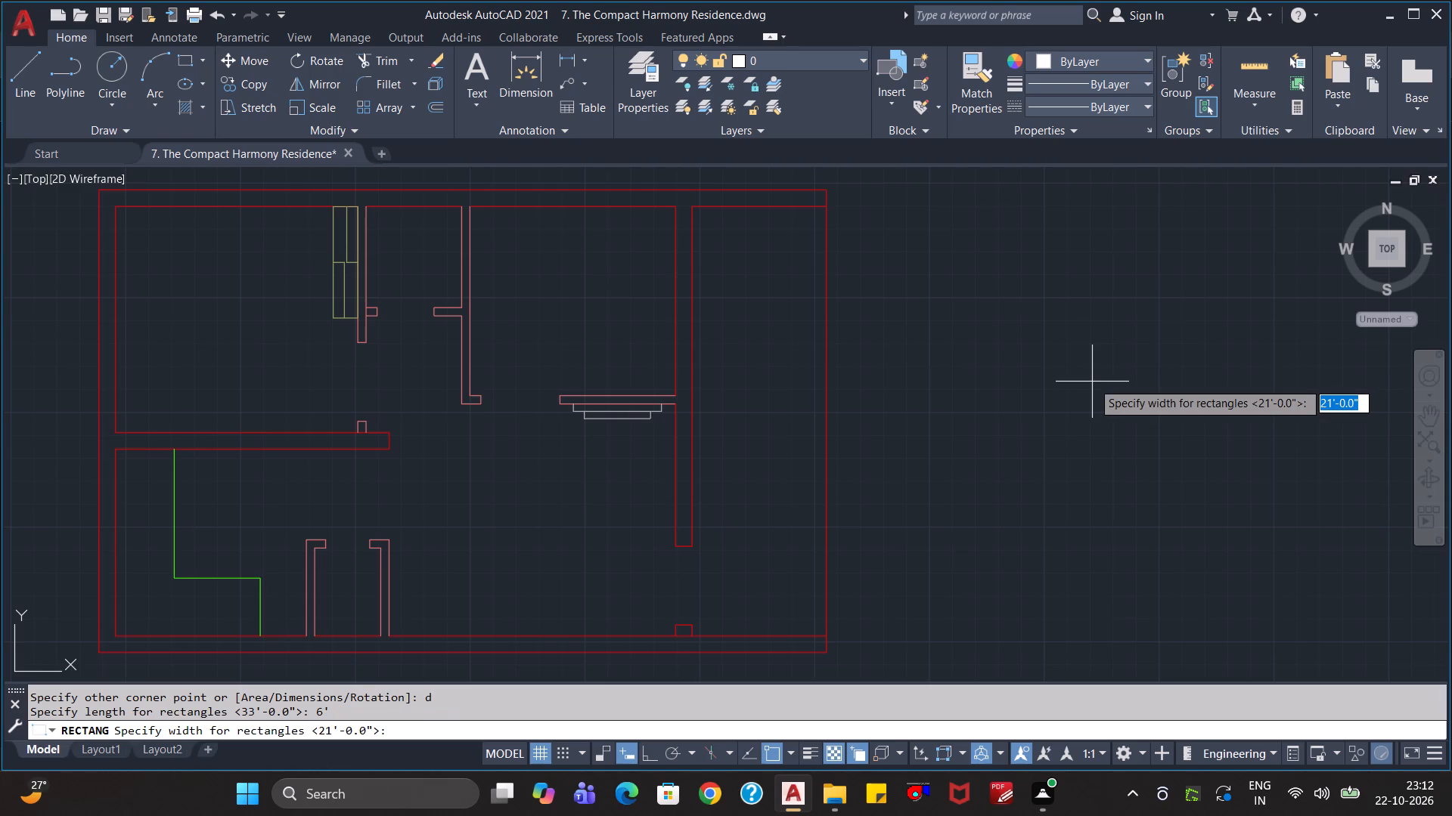
text(9")
key(Return)
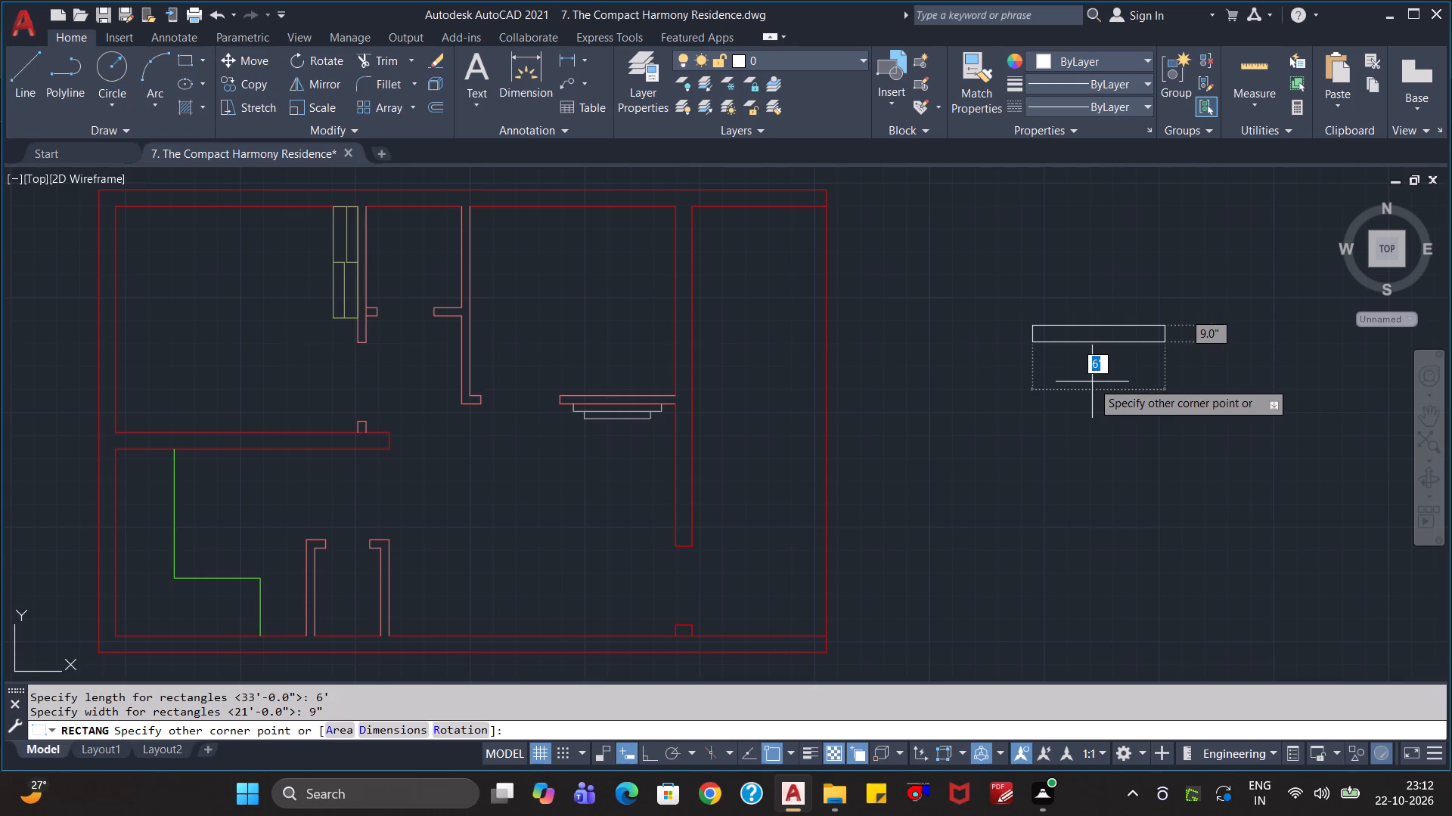
click(1135, 385)
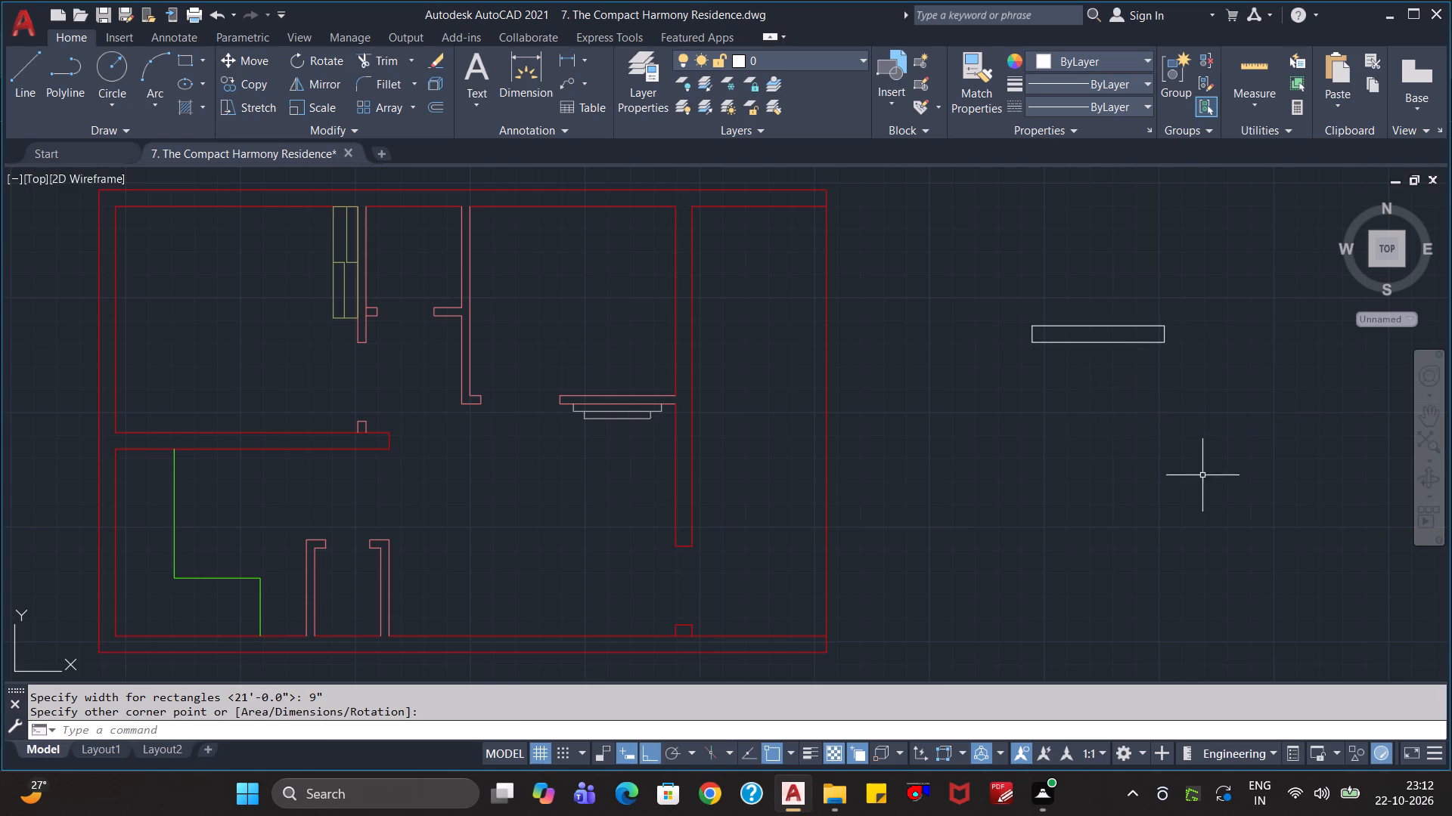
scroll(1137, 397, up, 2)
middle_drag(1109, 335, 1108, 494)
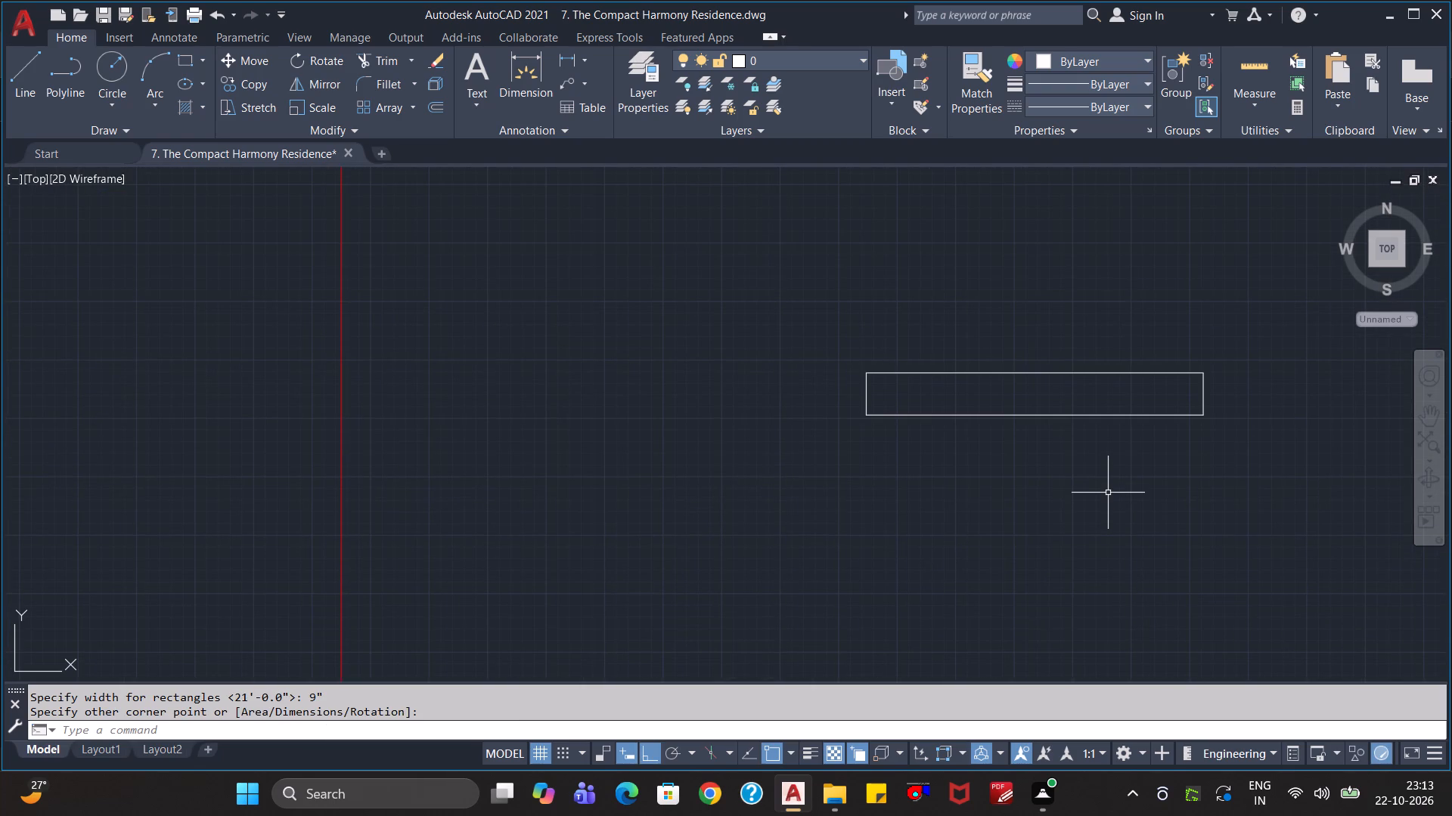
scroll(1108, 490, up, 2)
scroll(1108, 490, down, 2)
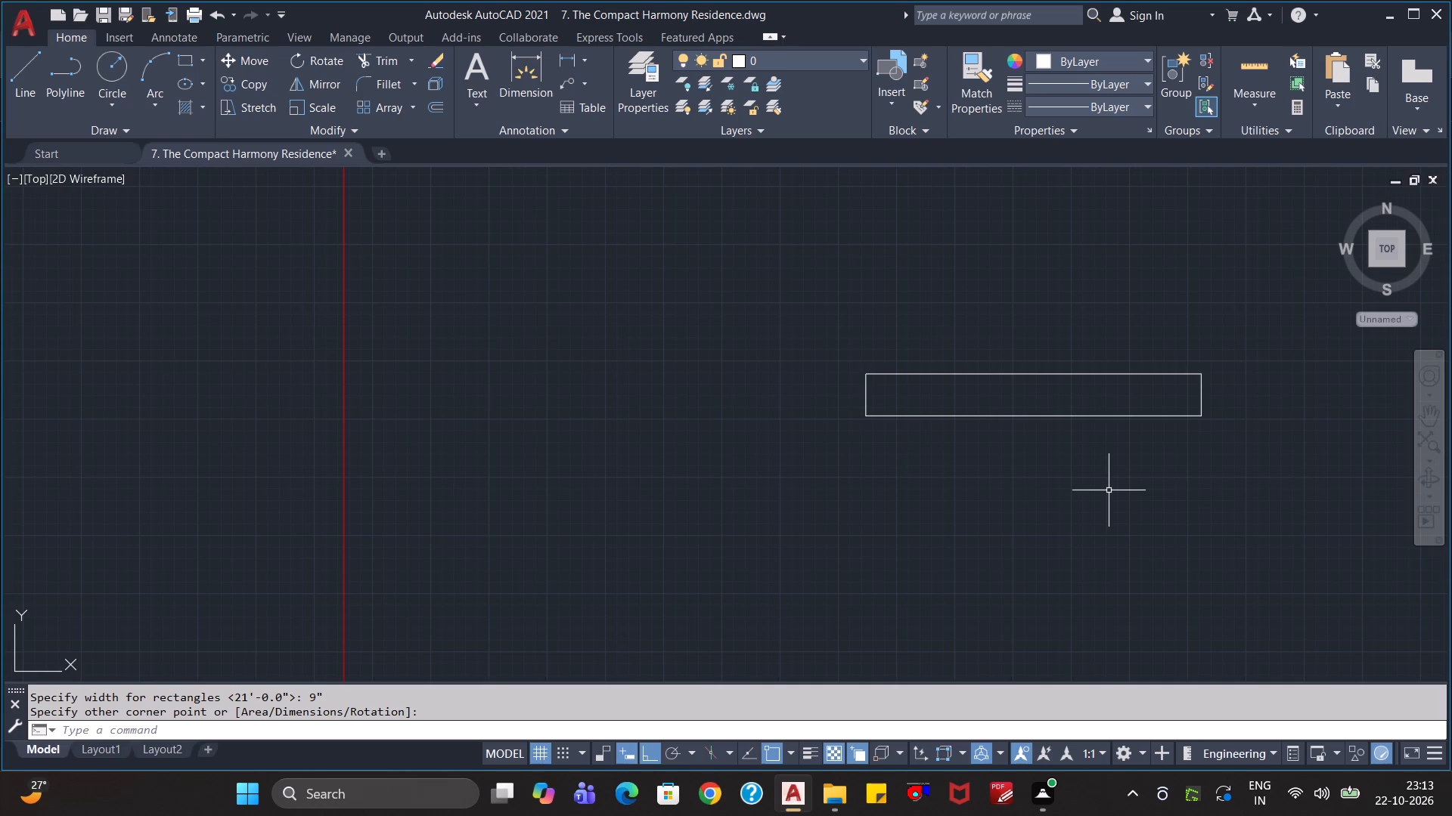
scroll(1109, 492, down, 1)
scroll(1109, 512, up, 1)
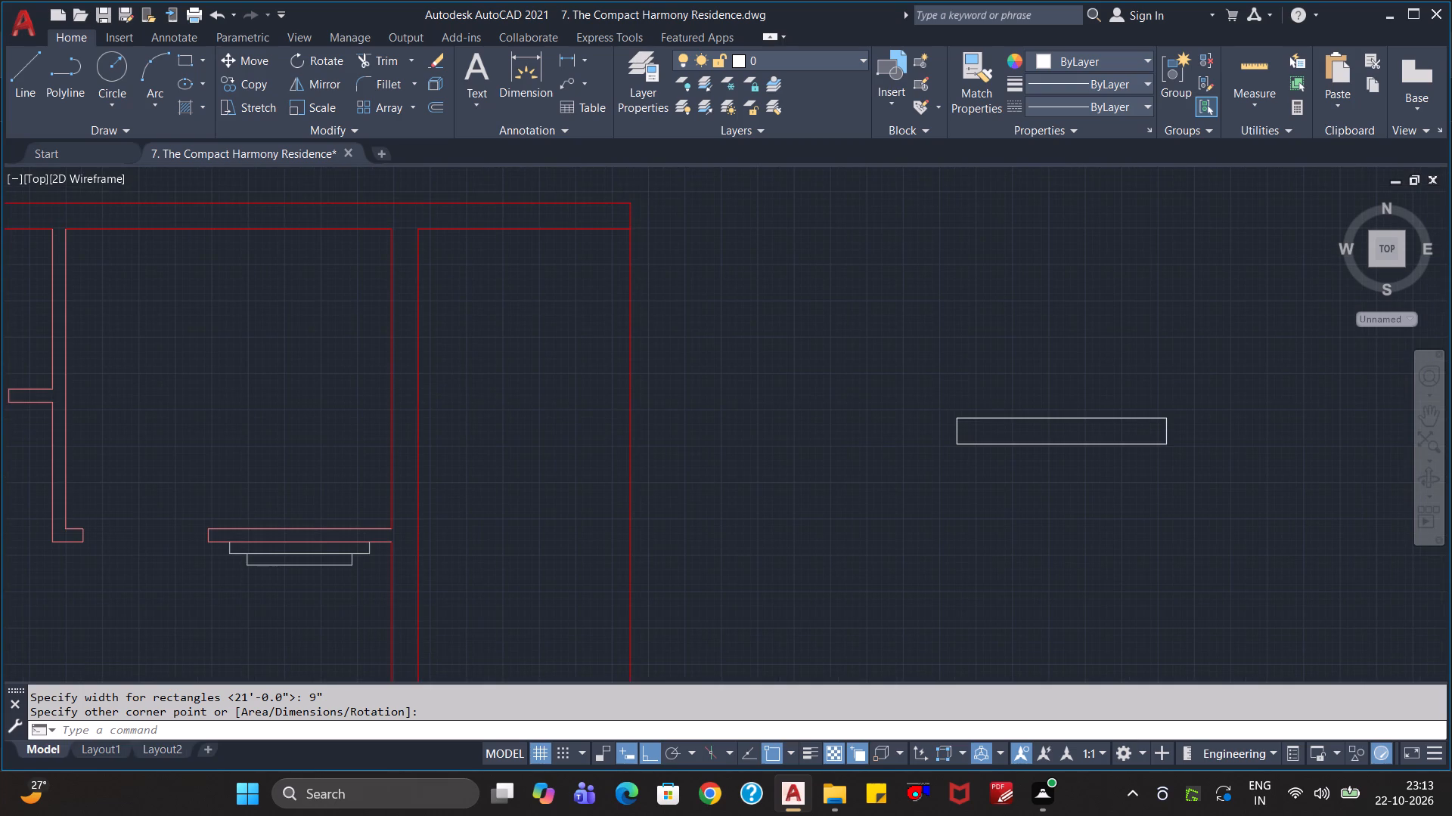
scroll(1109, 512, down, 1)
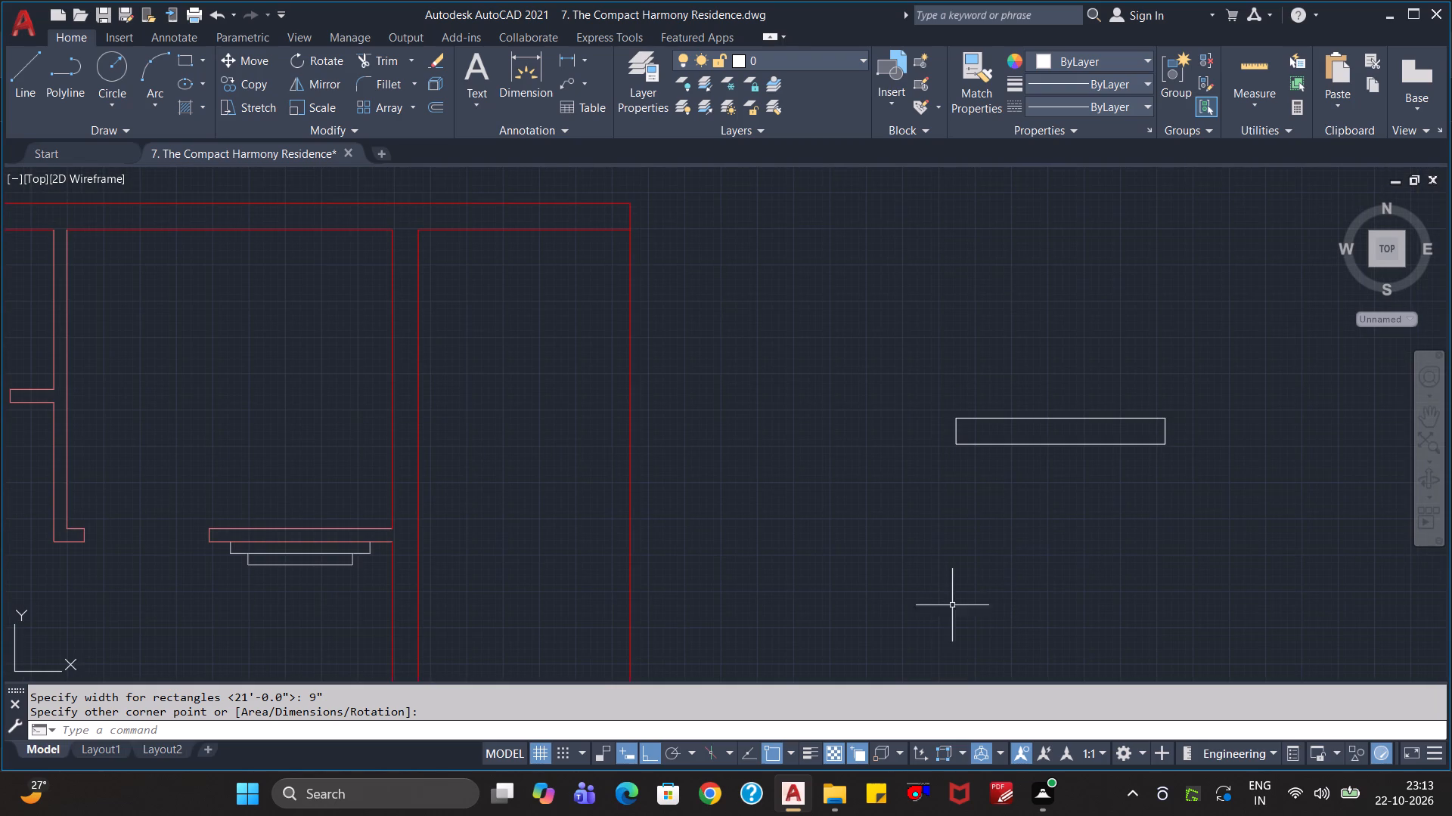
Check the wall lengths and clearances around the lower-left kitchen area with Quick measure.
middle_drag(926, 597, 1138, 364)
scroll(1118, 379, down, 1)
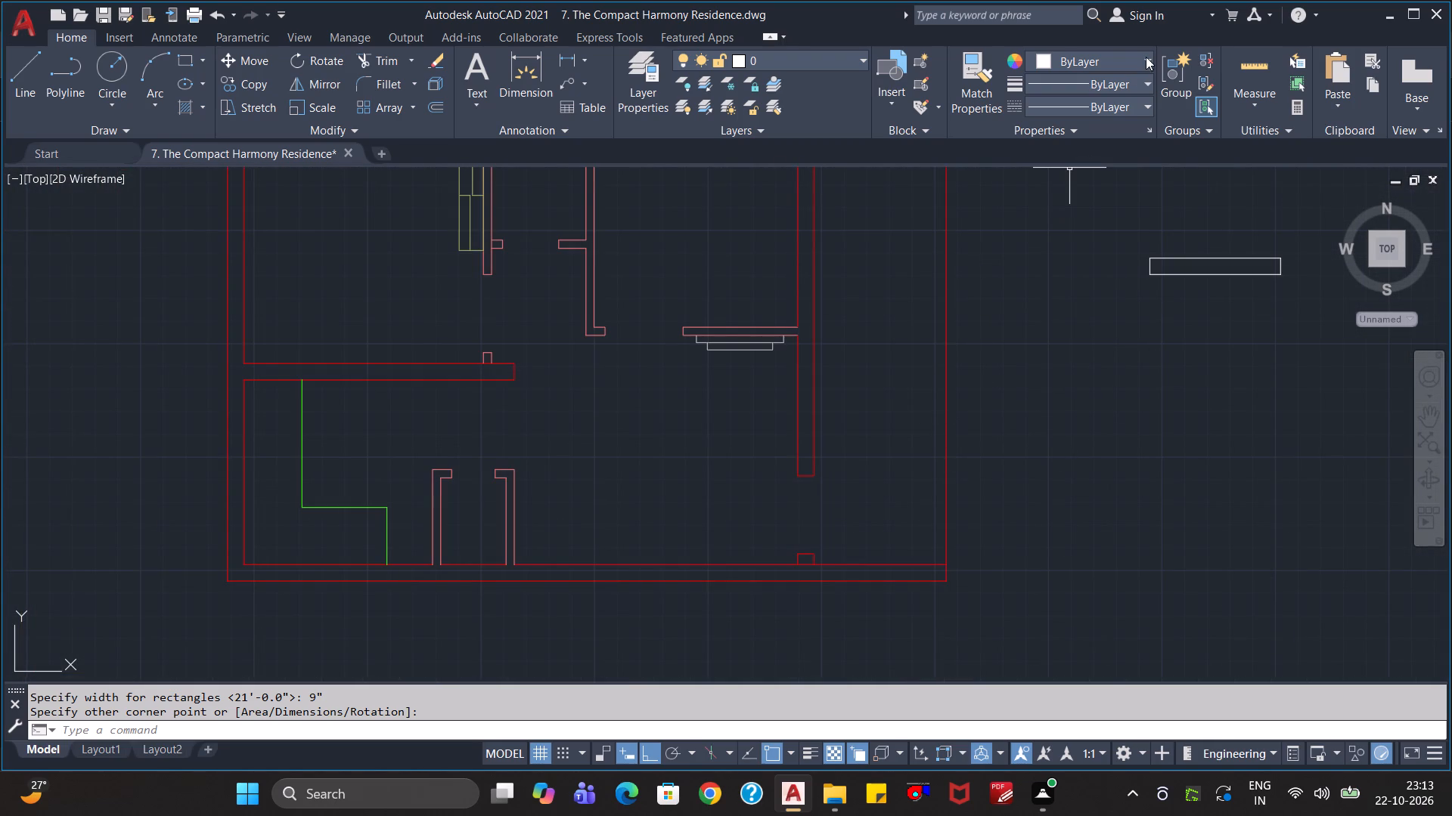
click(1246, 66)
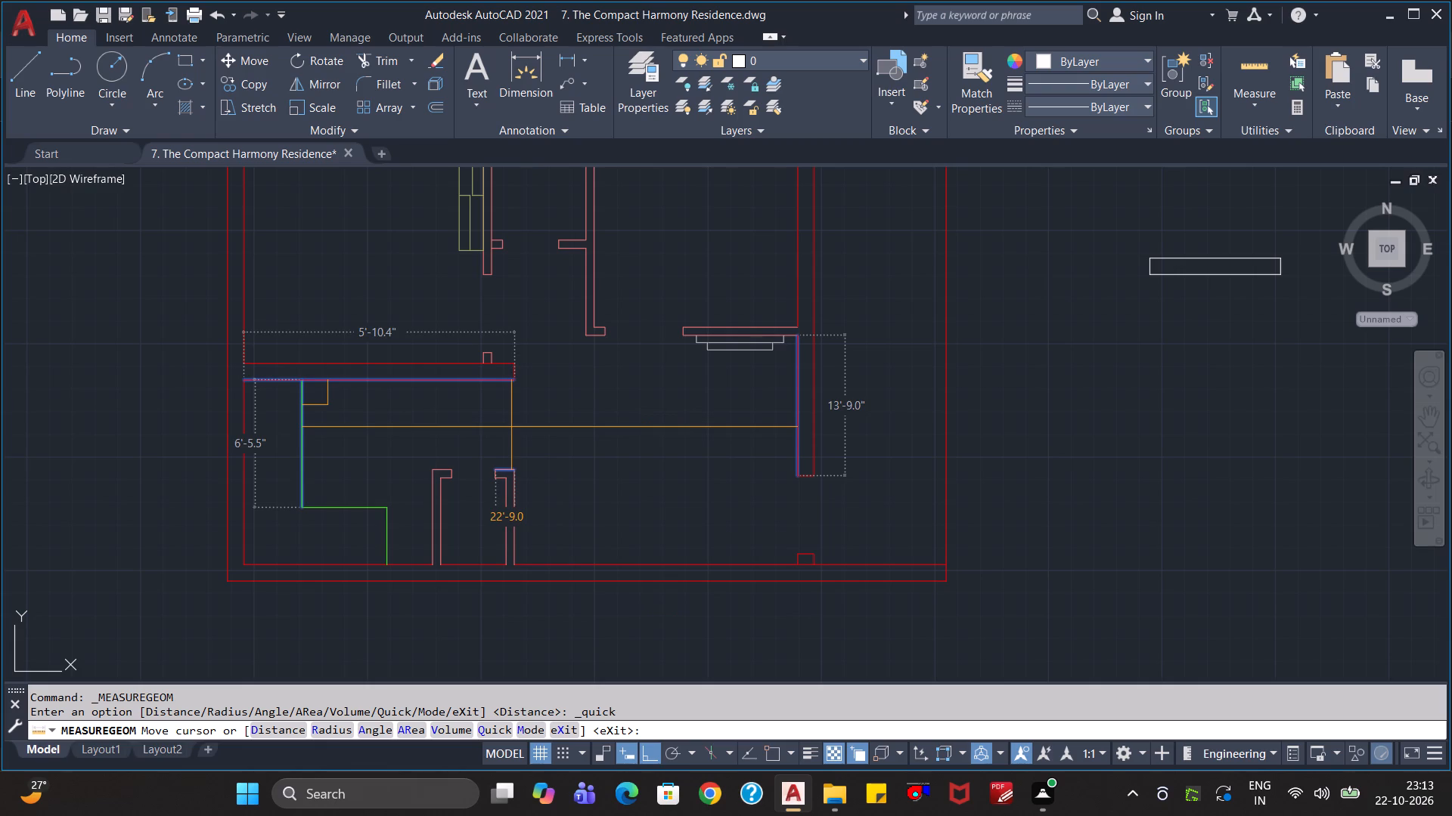
key(Escape)
key(Escape)
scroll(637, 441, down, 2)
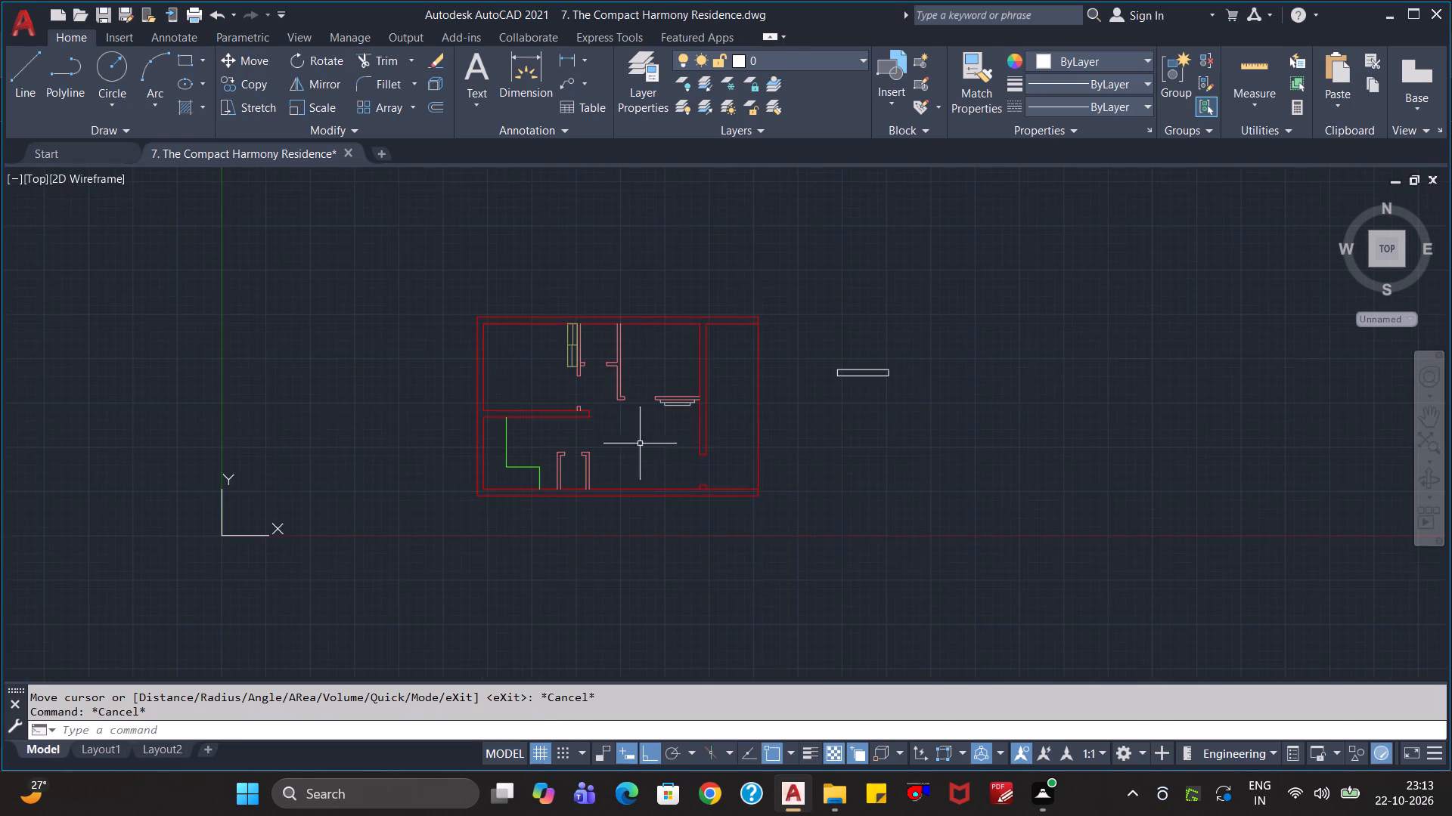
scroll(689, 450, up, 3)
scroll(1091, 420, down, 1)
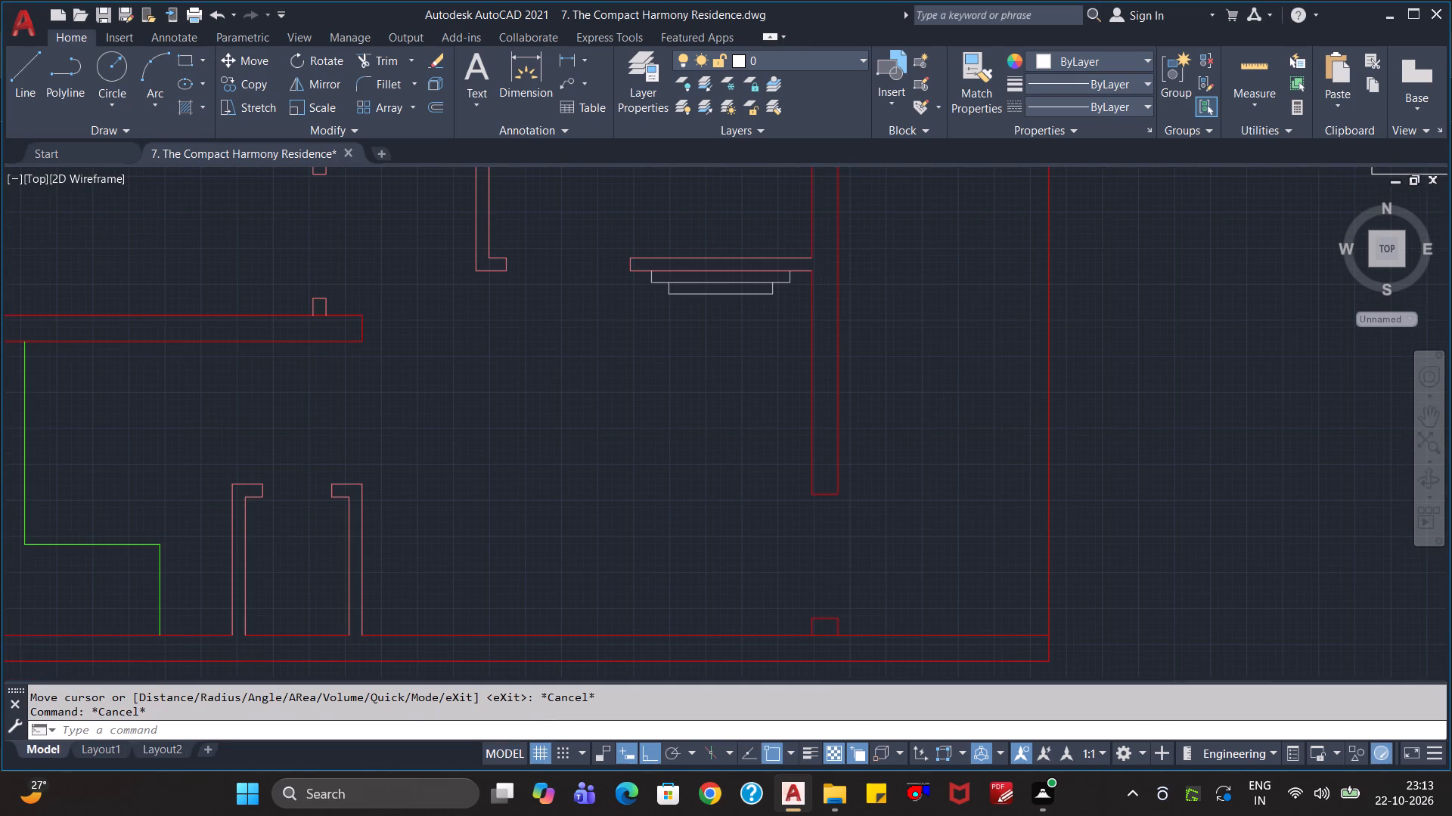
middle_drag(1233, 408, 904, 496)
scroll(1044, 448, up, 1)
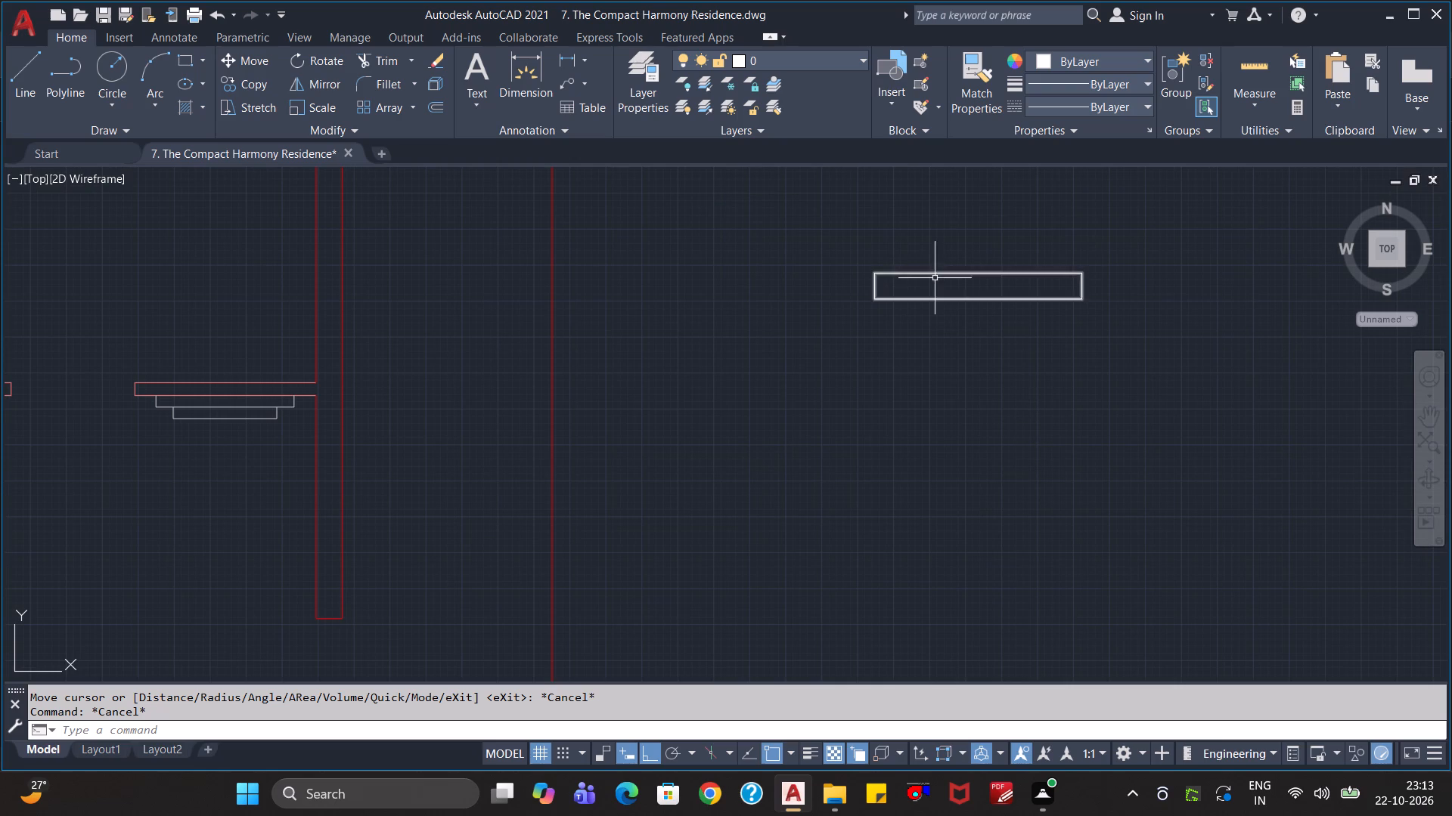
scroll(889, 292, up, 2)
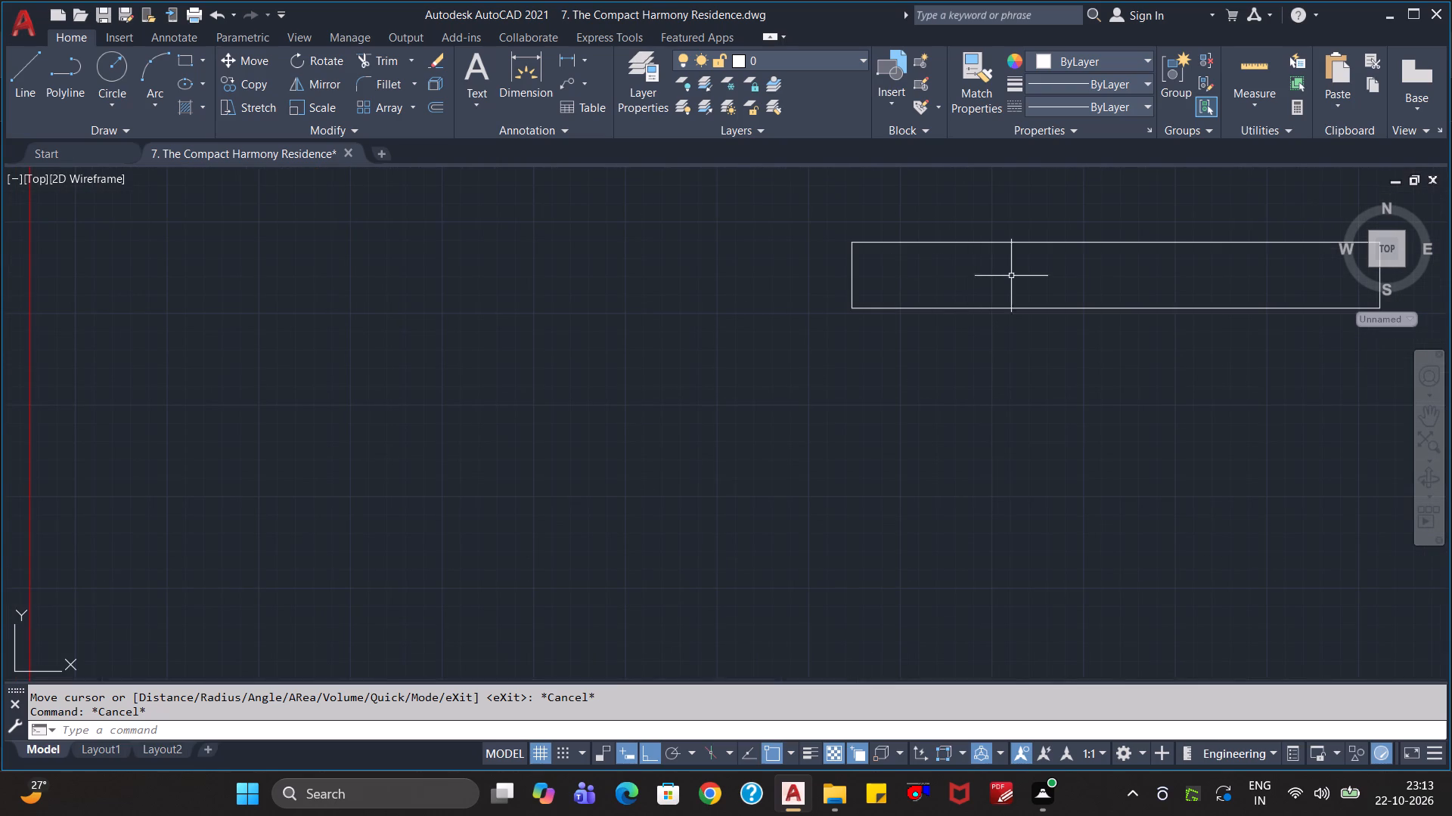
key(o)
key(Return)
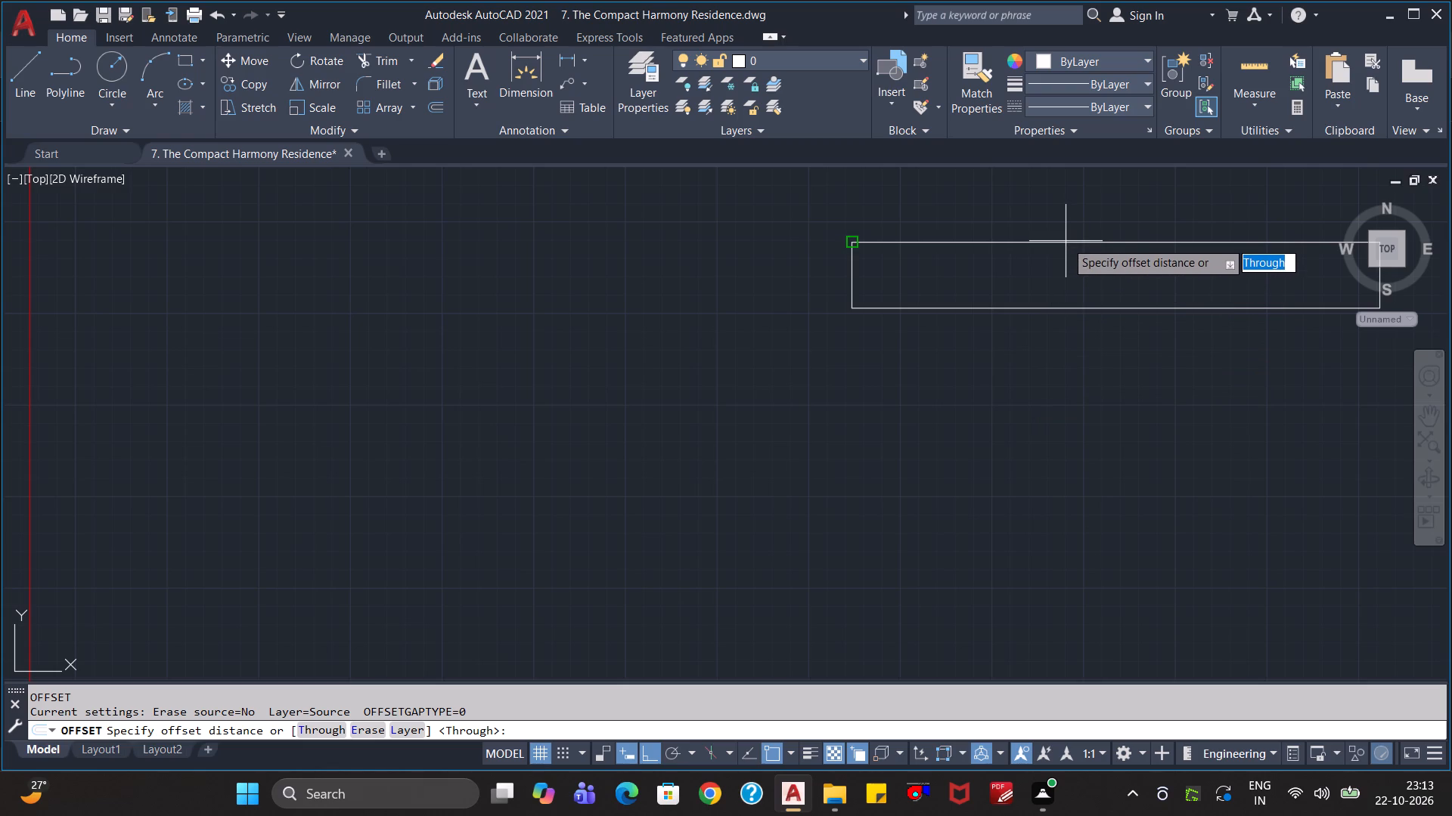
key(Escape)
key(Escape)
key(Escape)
Explode the 6' by 9" rectangle to the right of the floor plan into separate lines.
text(ex)
key(p)
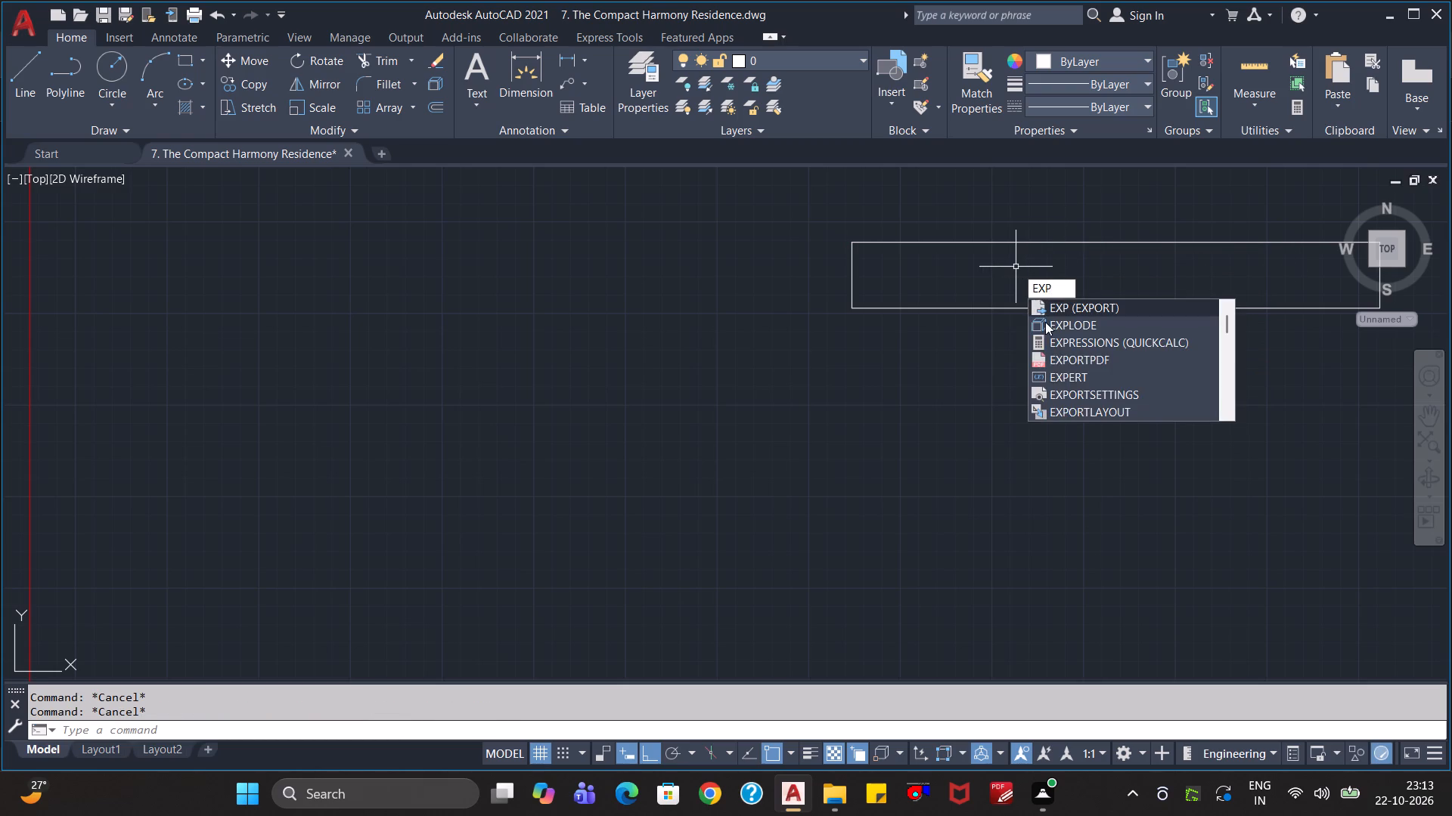
click(1045, 322)
click(1050, 308)
key(Return)
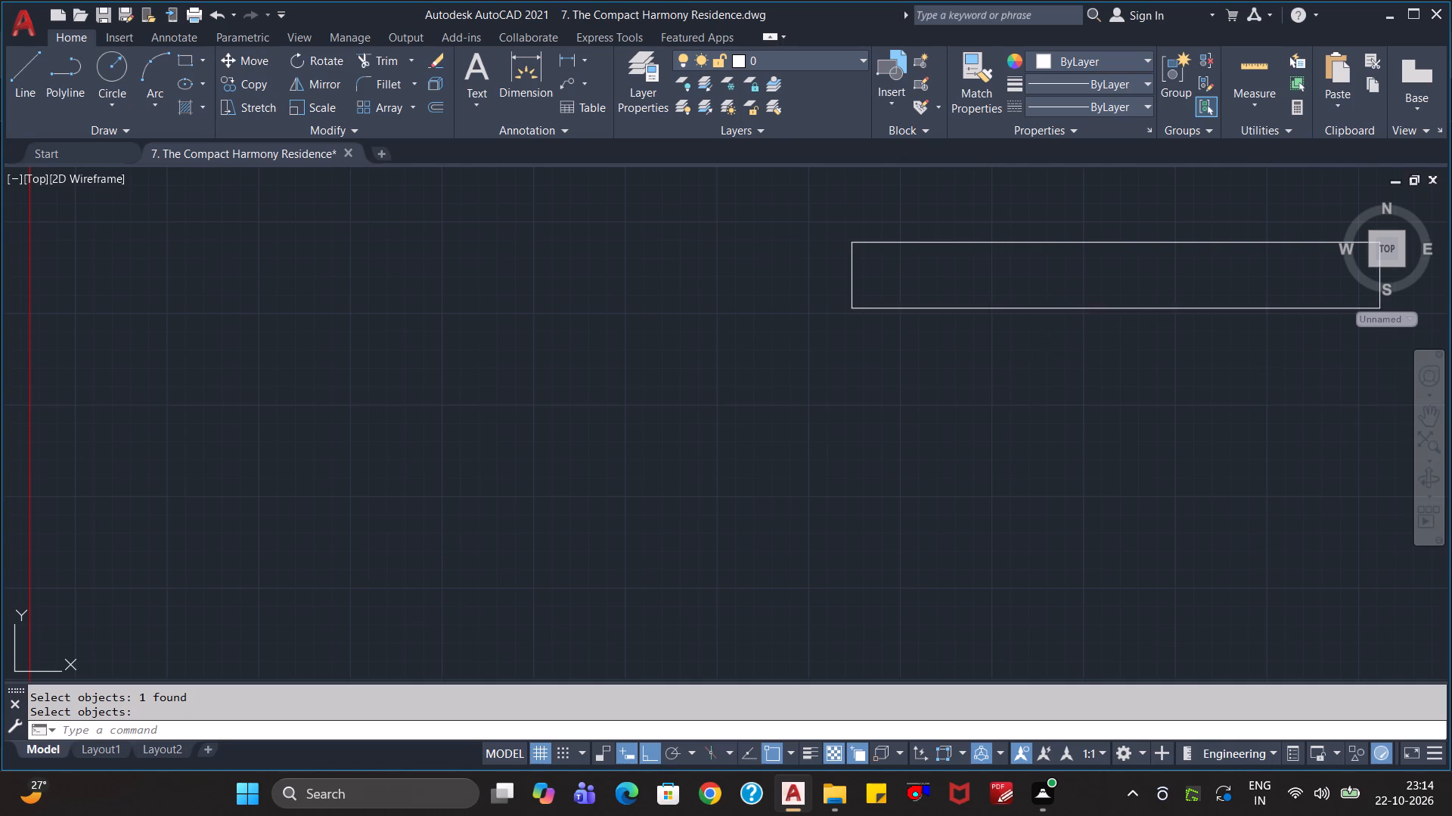
click(1041, 310)
key(Escape)
scroll(1057, 385, down, 1)
middle_drag(1134, 422, 959, 436)
click(1149, 422)
click(733, 265)
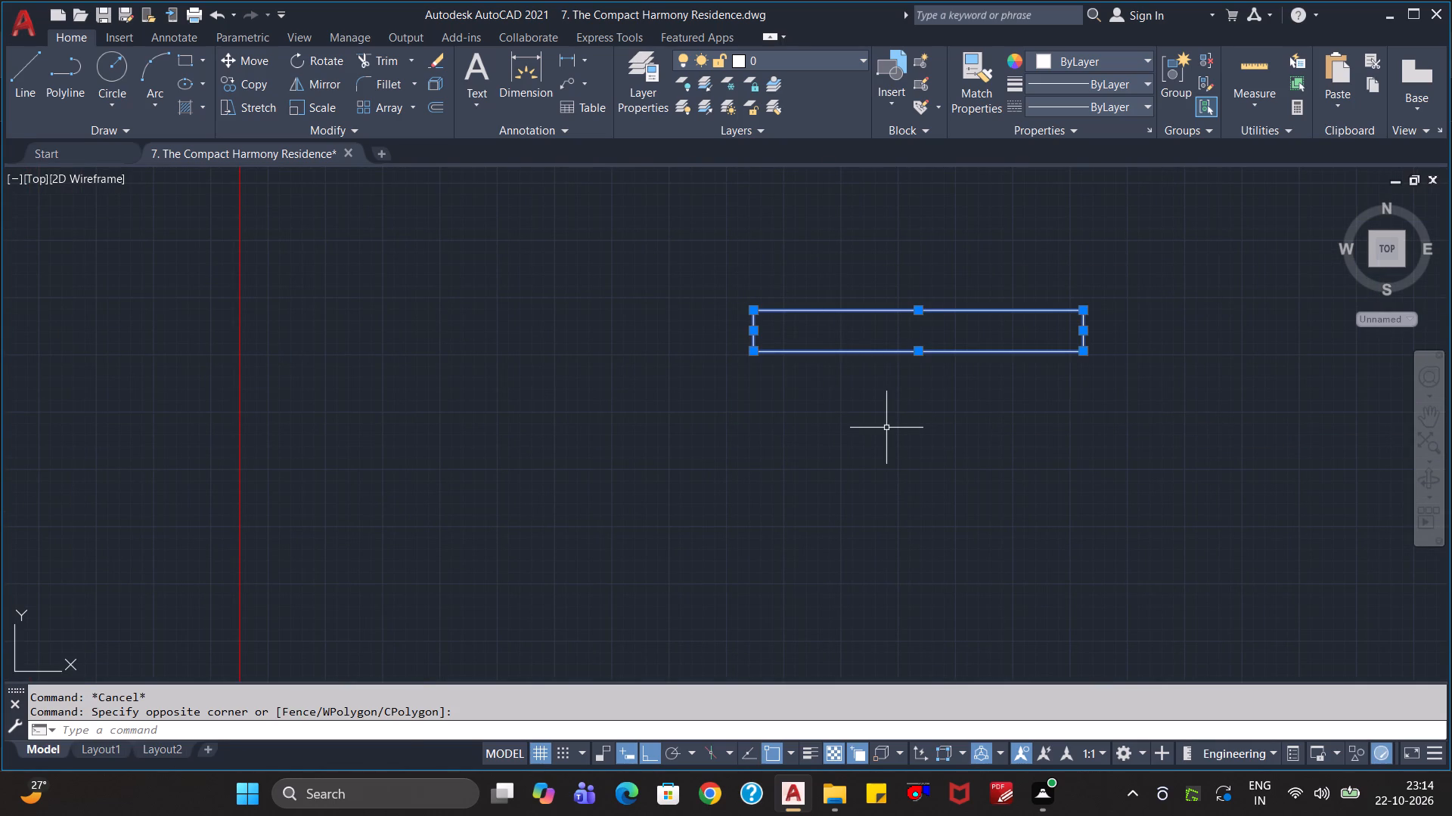
key(Escape)
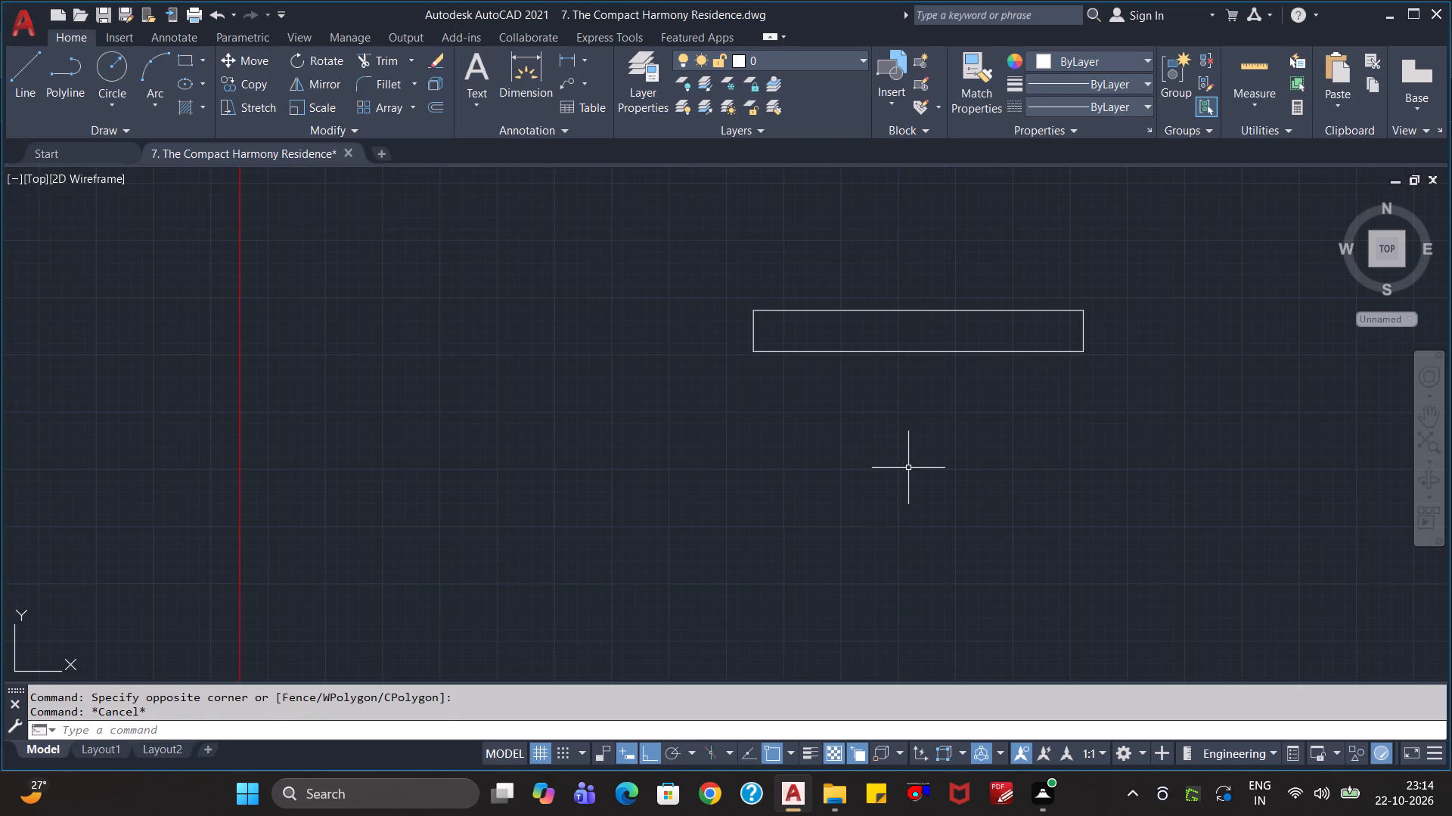
Draw a rectangle 5' long and 9" wide in the empty space below and left of the 6' rectangle.
click(184, 63)
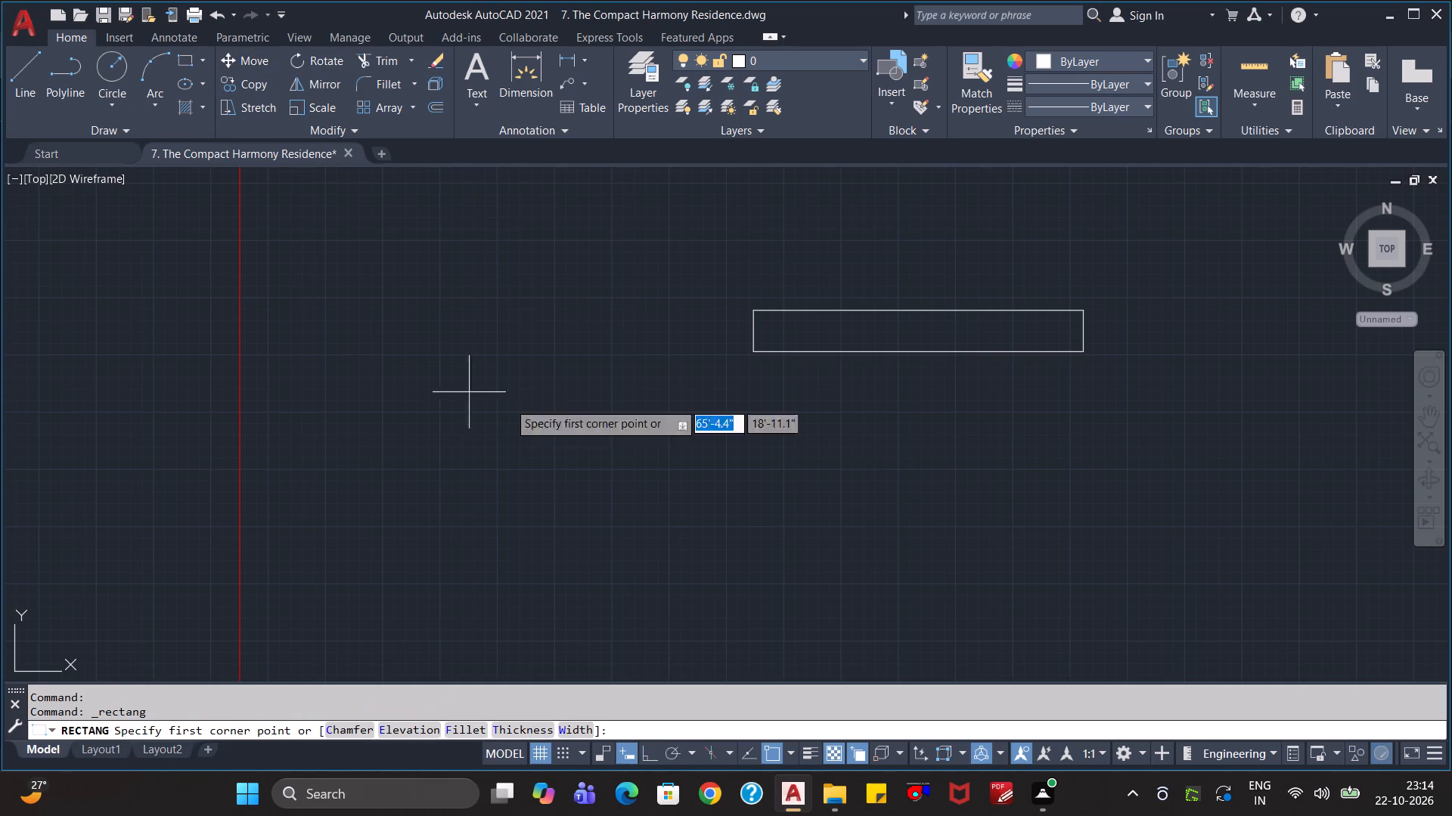
click(625, 429)
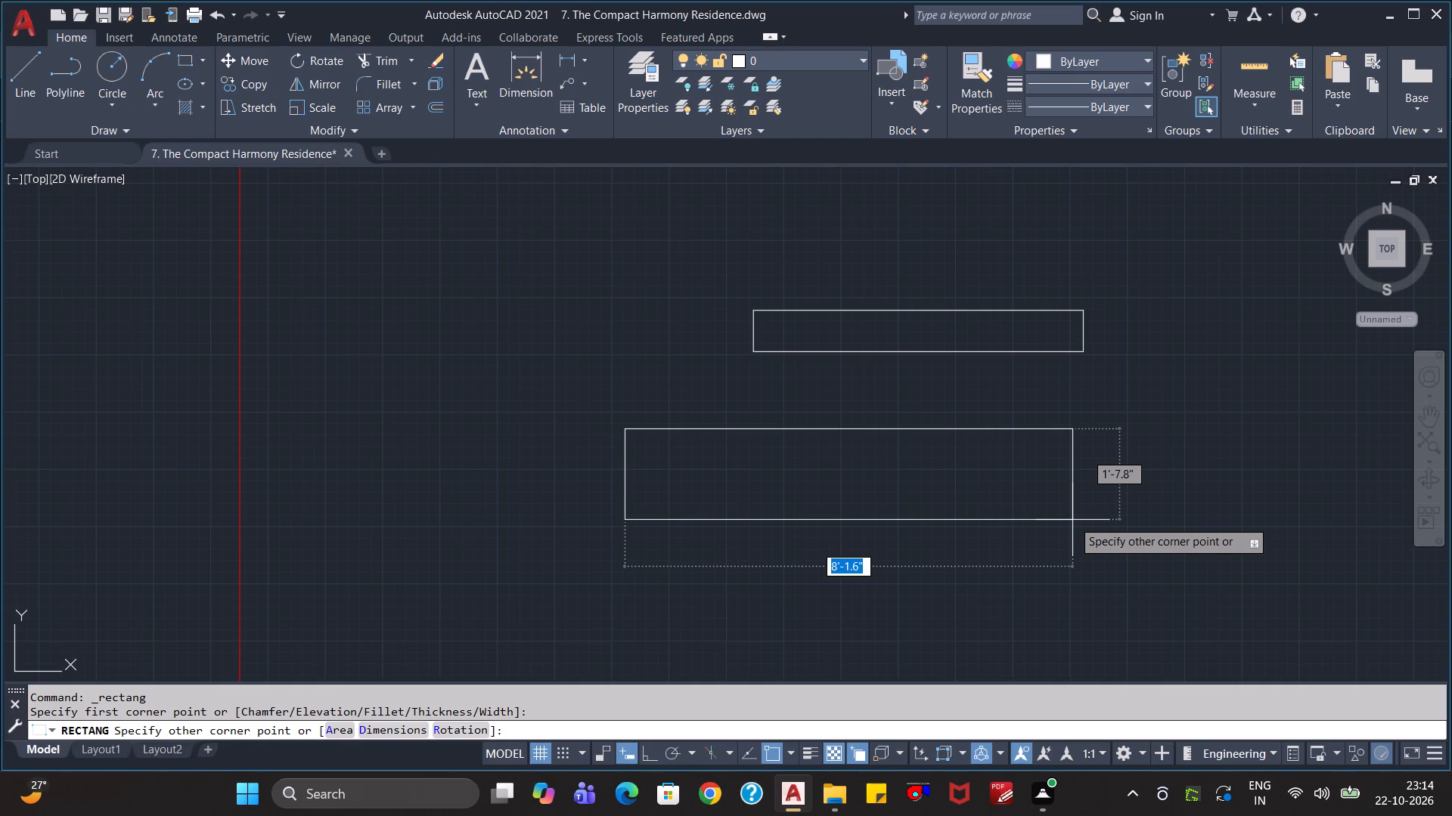
key(d)
key(Return)
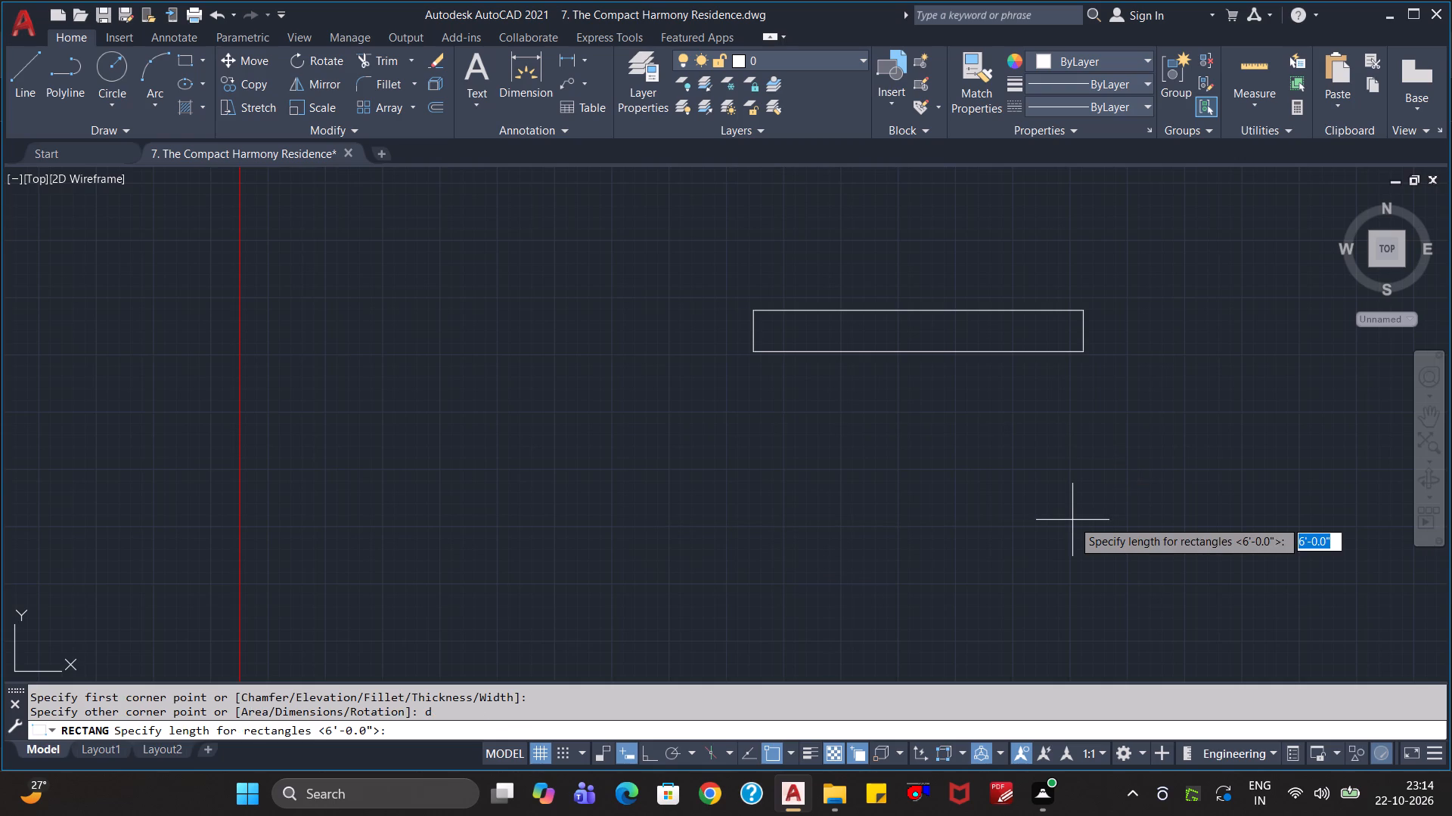
text(5')
key(Return)
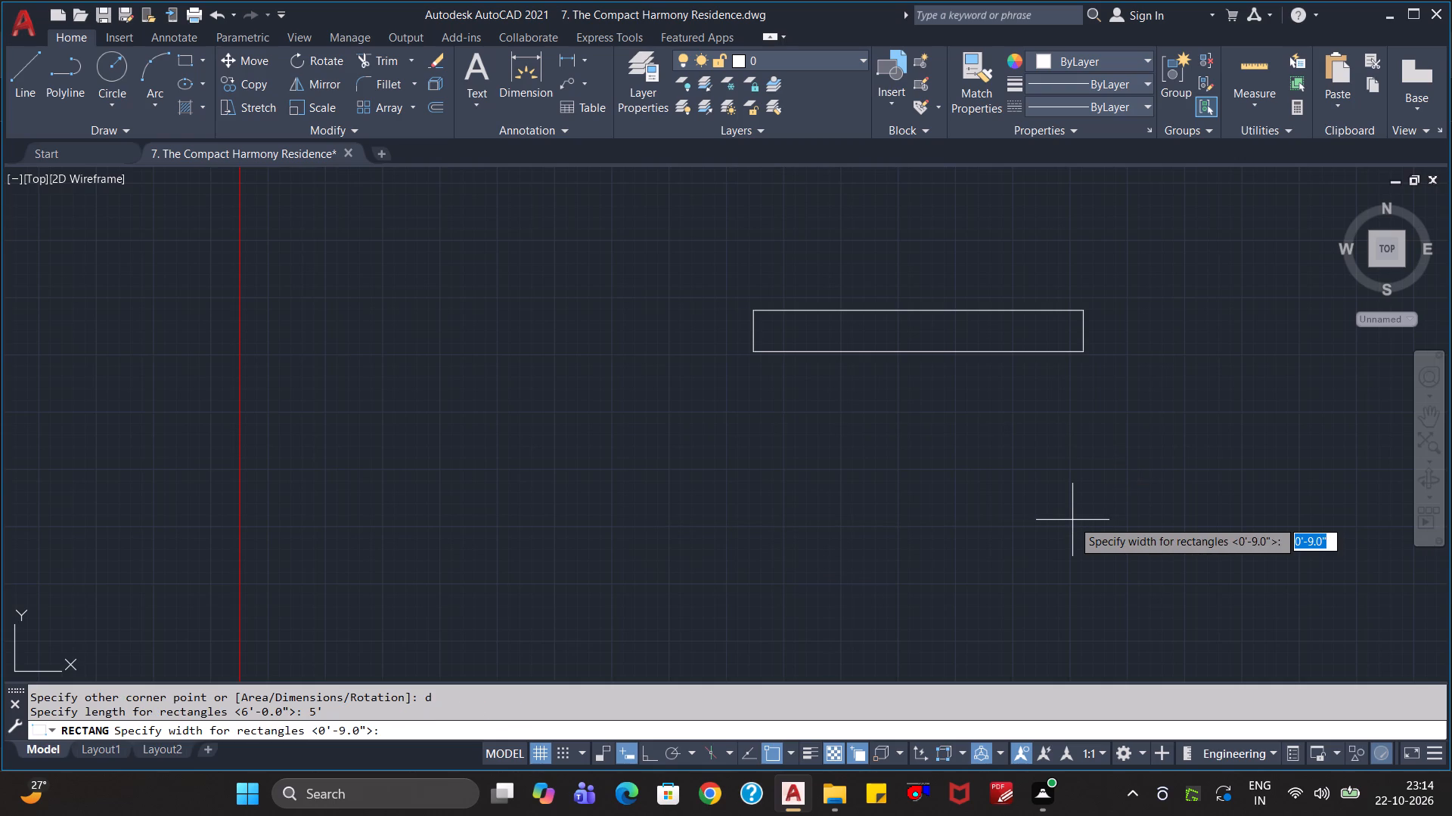
key(Return)
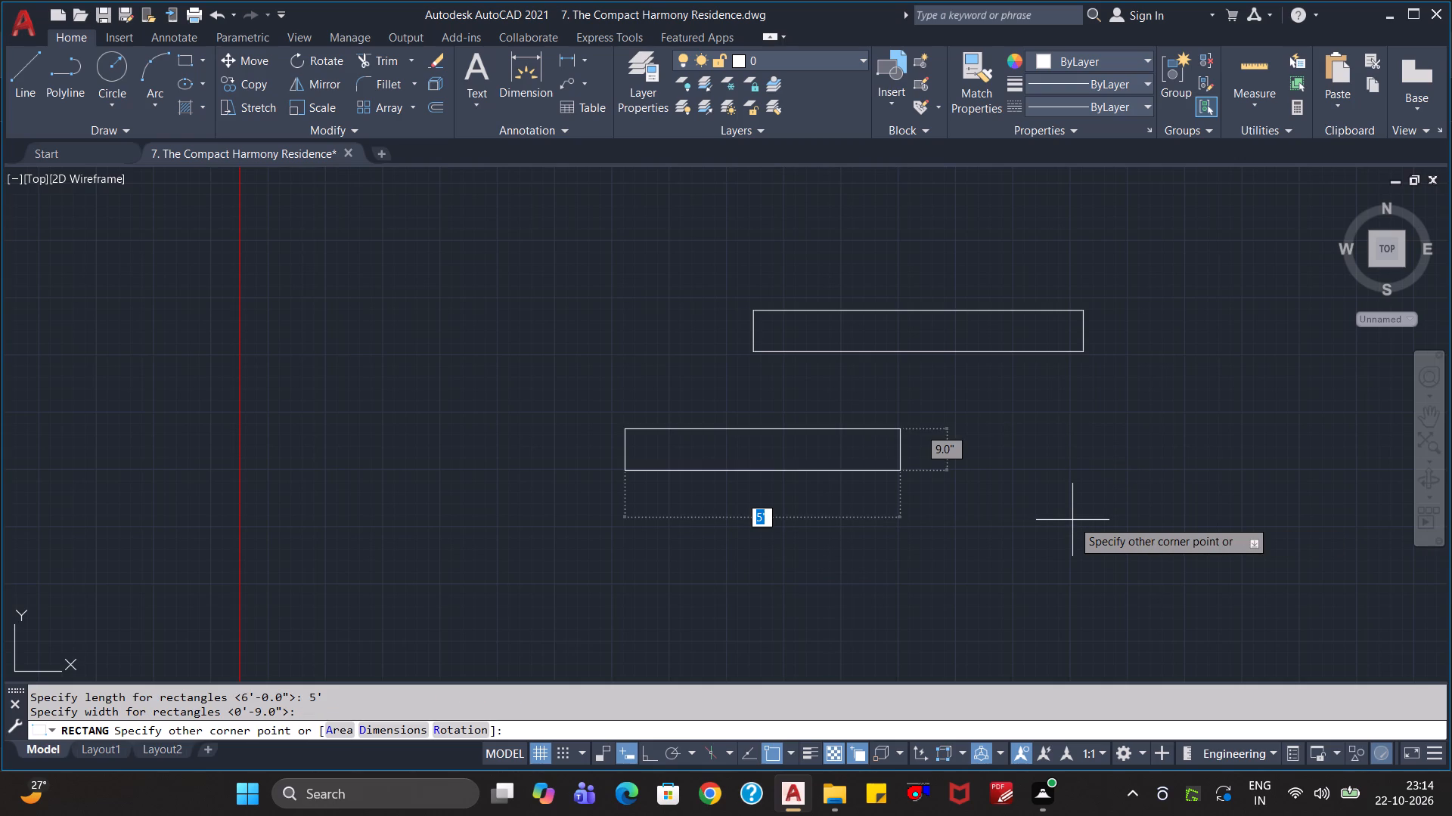
click(1072, 520)
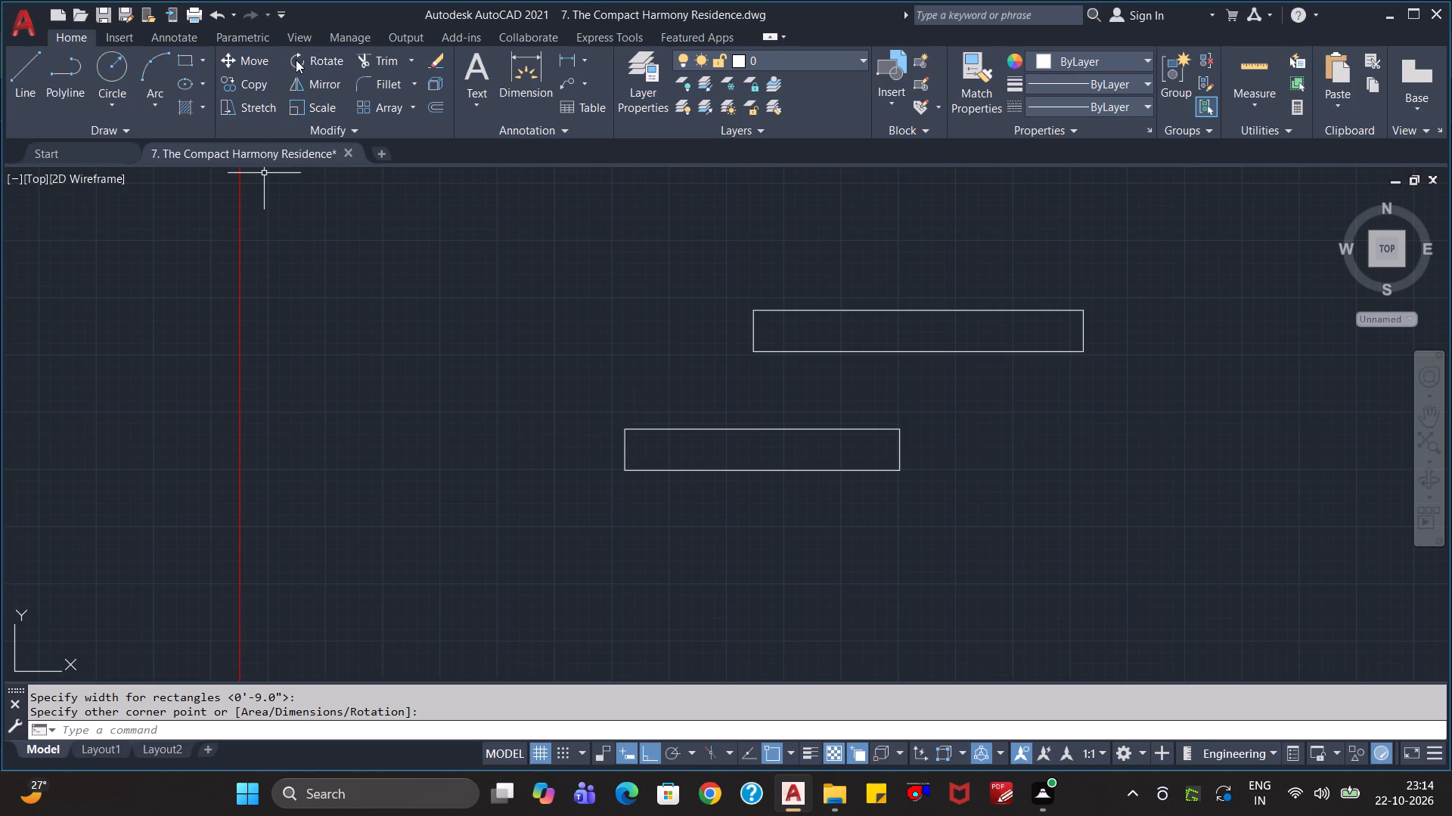
Draw a rectangle 3' long and 9" wide in the empty space below the 5' rectangle.
click(182, 65)
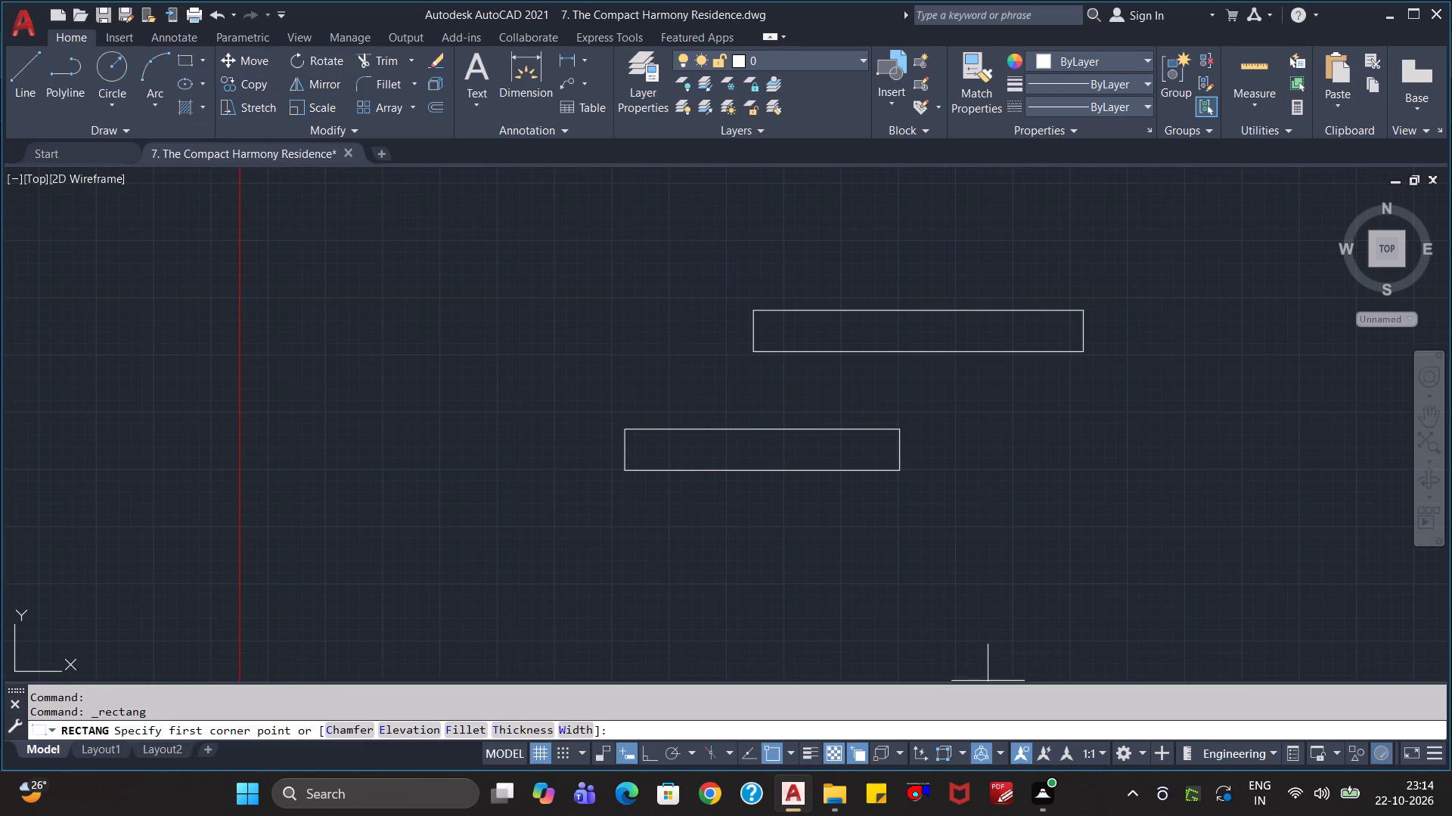
click(787, 543)
key(d)
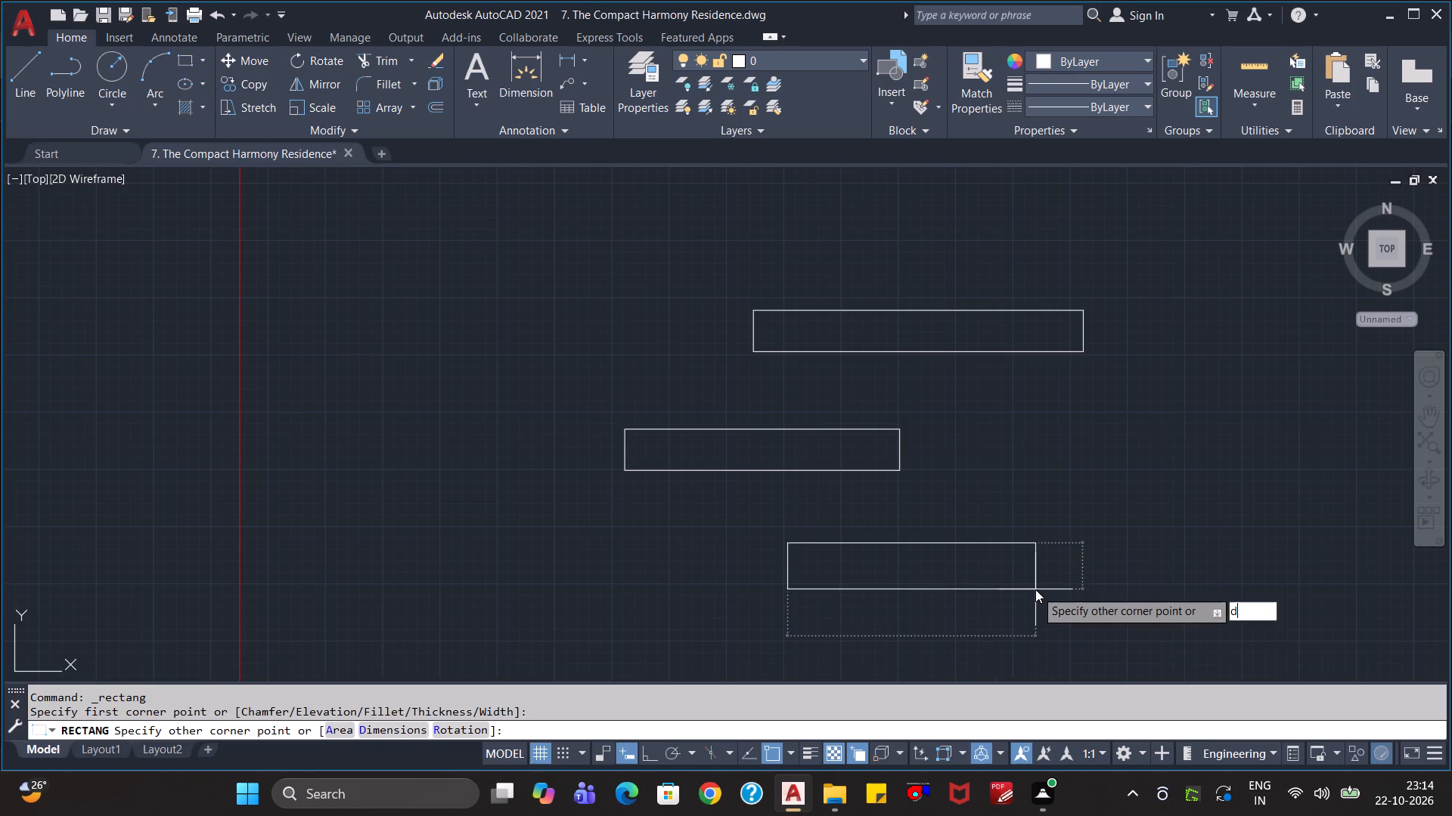
key(Return)
key(3)
key(apostrophe)
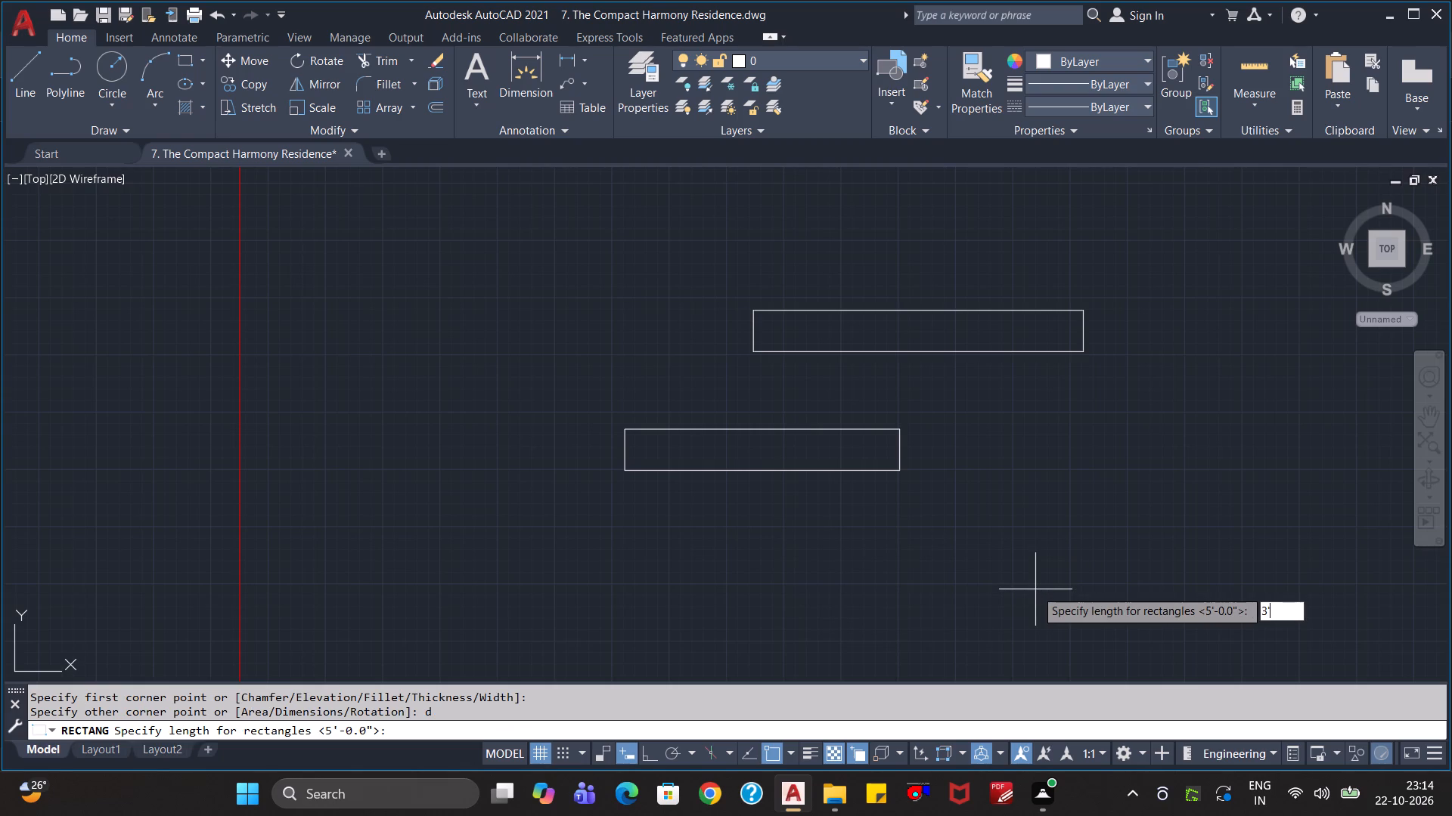
key(Return)
key(Return)
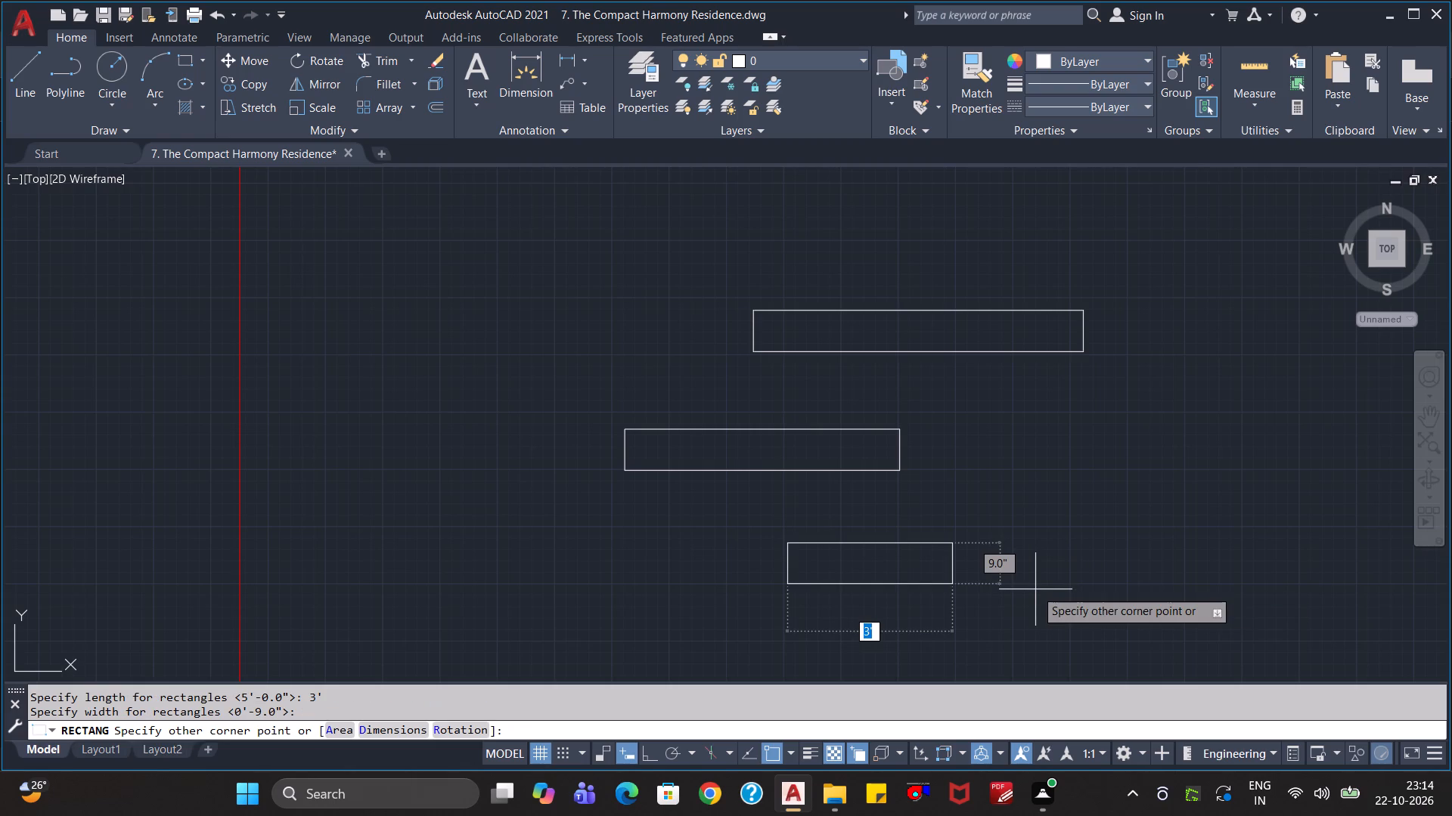
click(1035, 589)
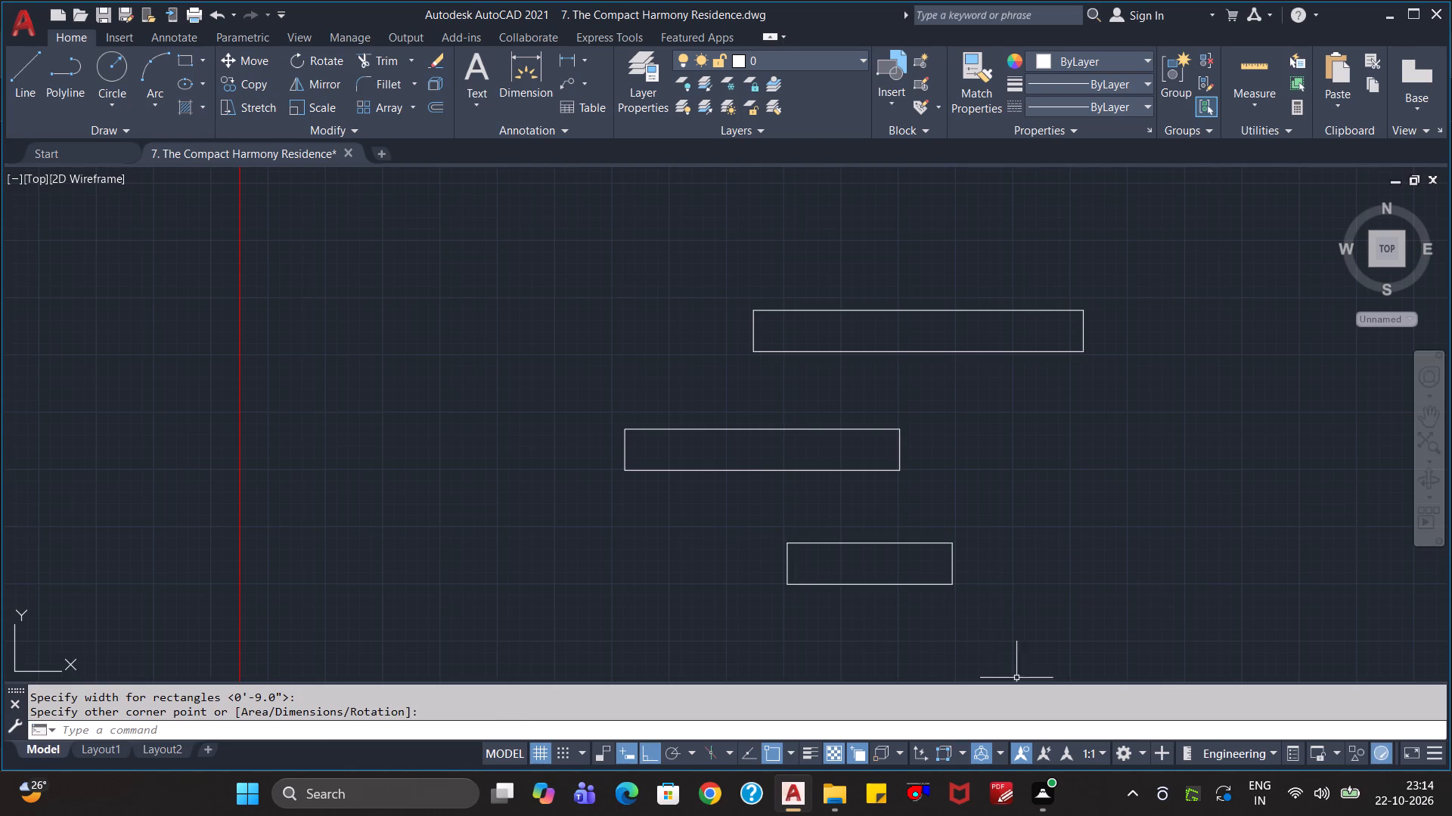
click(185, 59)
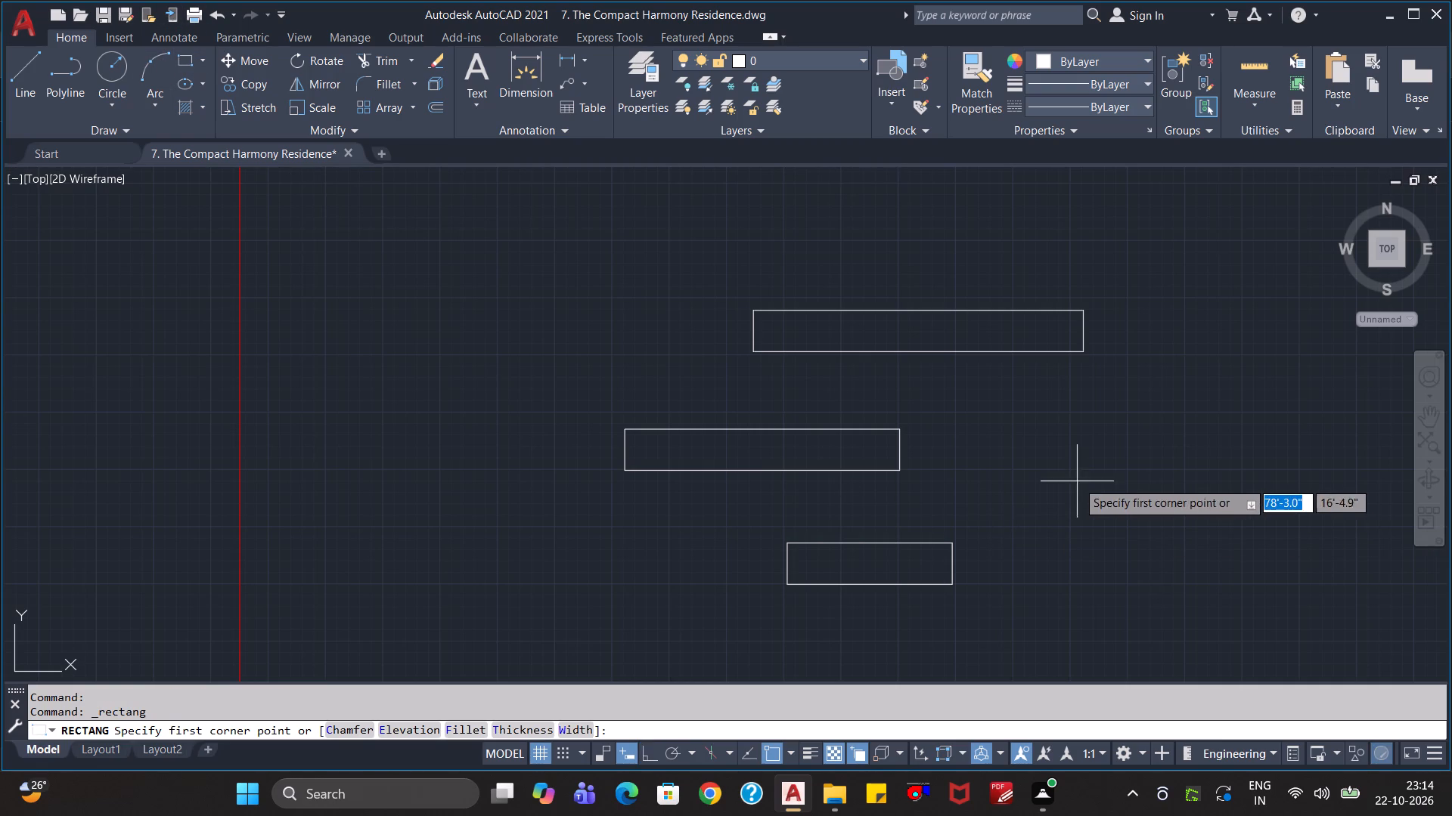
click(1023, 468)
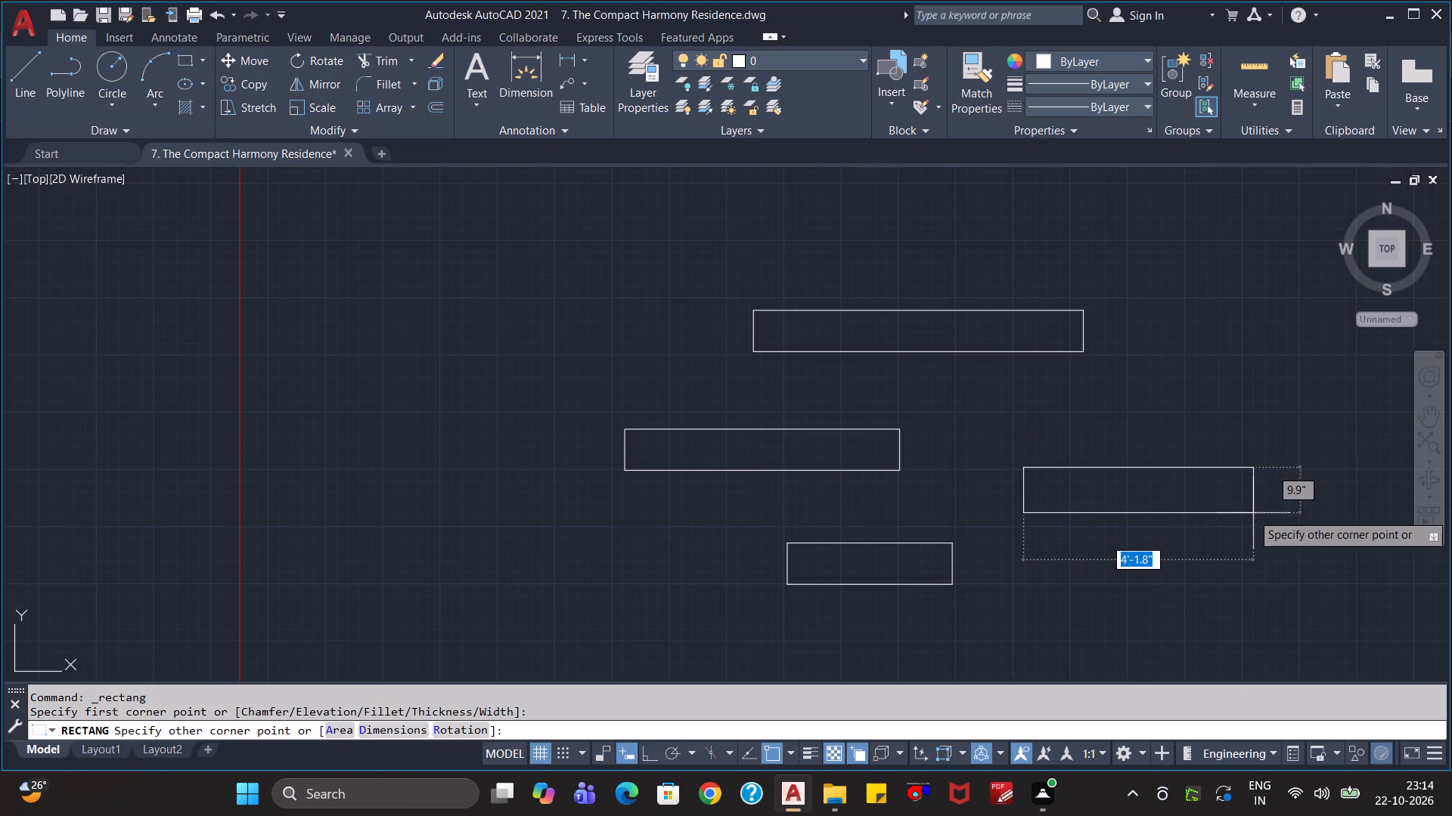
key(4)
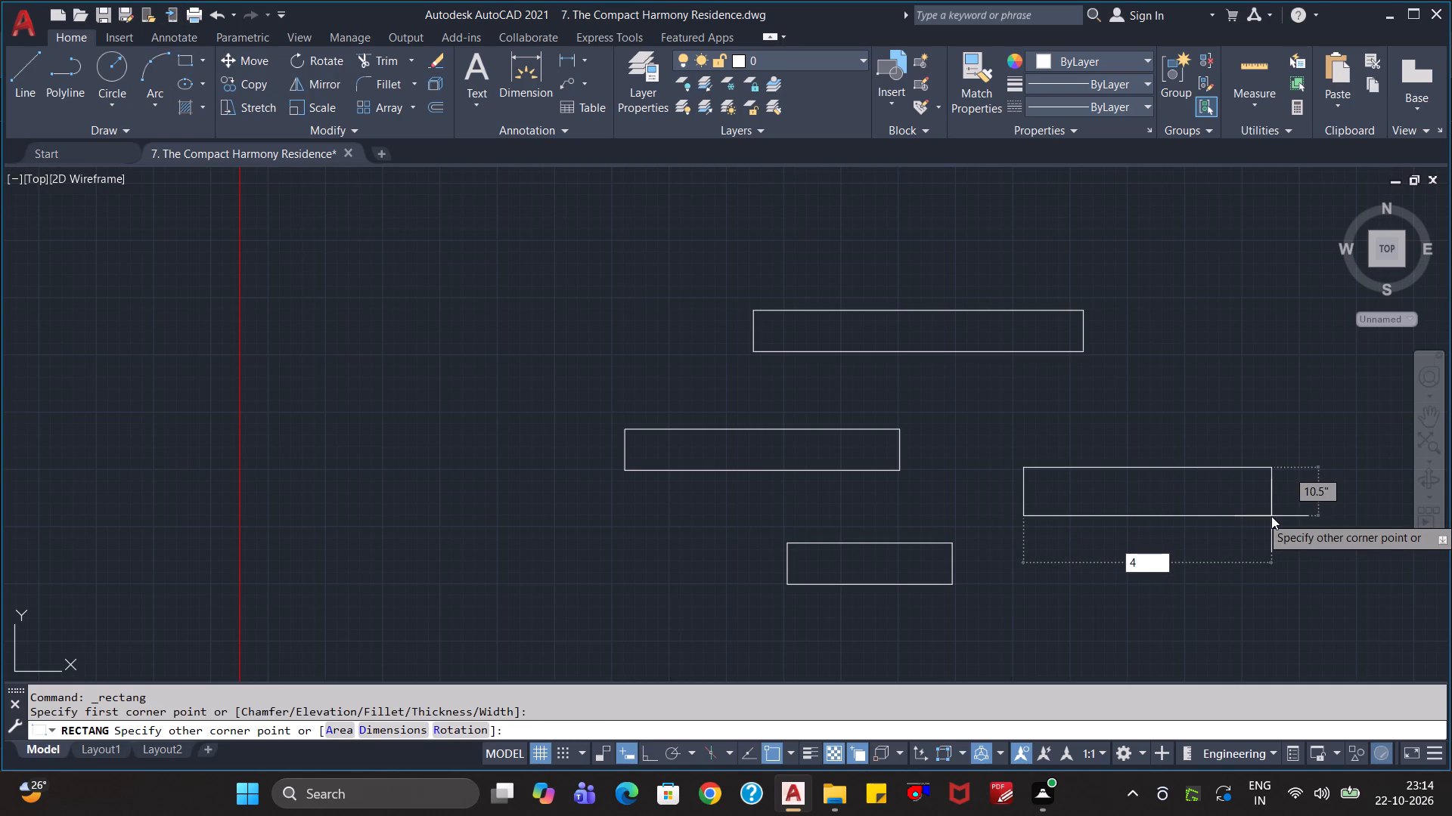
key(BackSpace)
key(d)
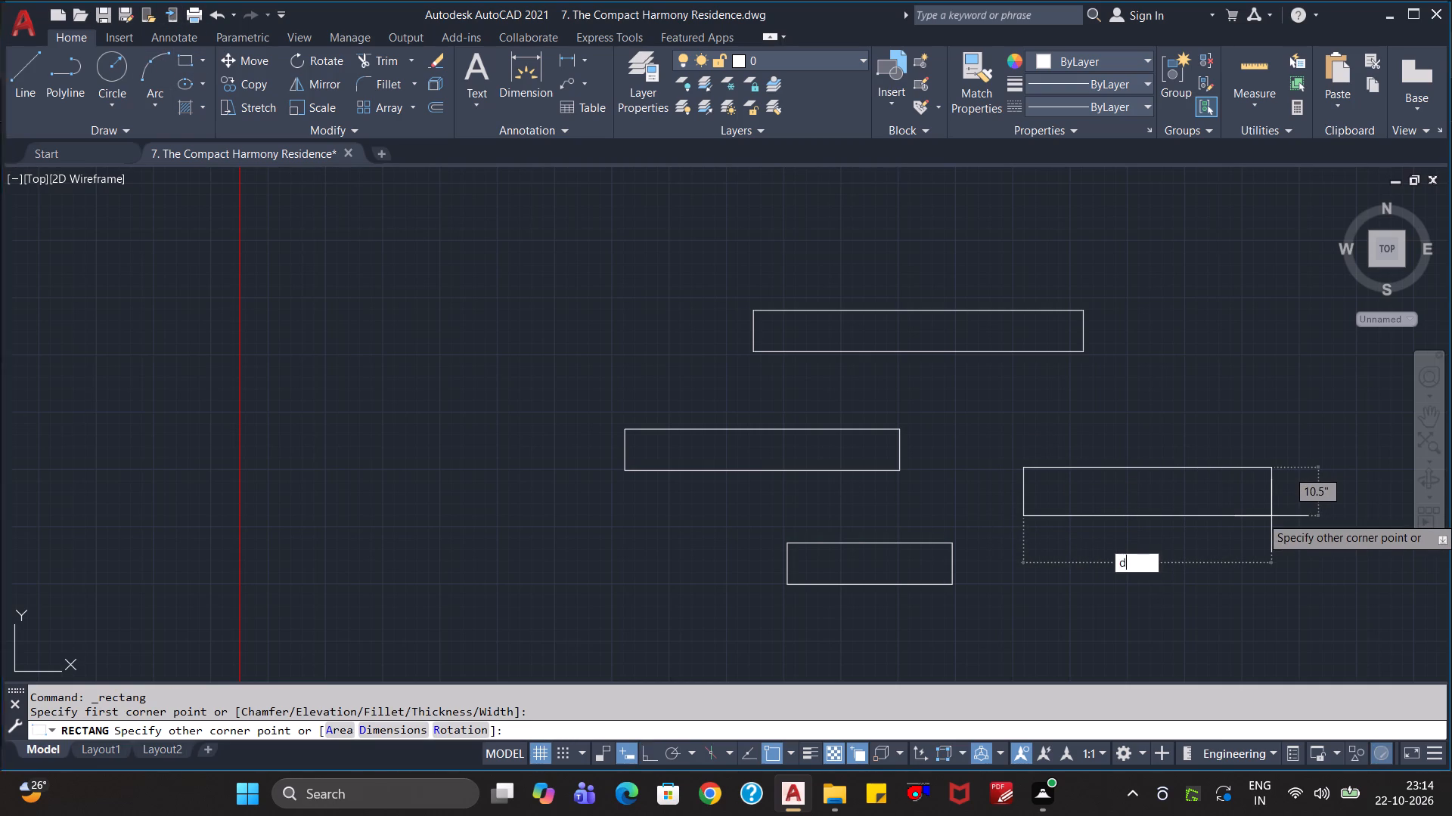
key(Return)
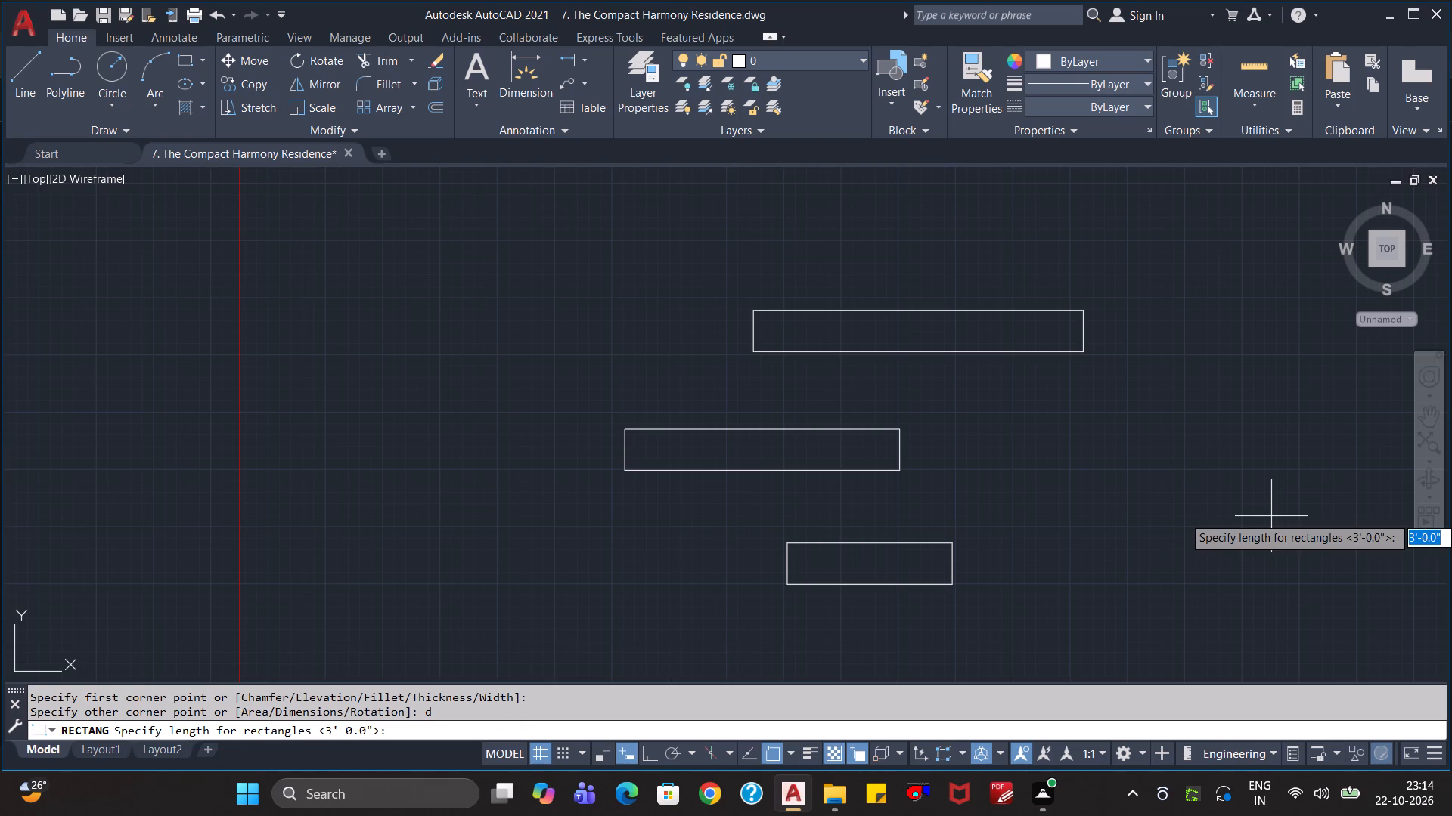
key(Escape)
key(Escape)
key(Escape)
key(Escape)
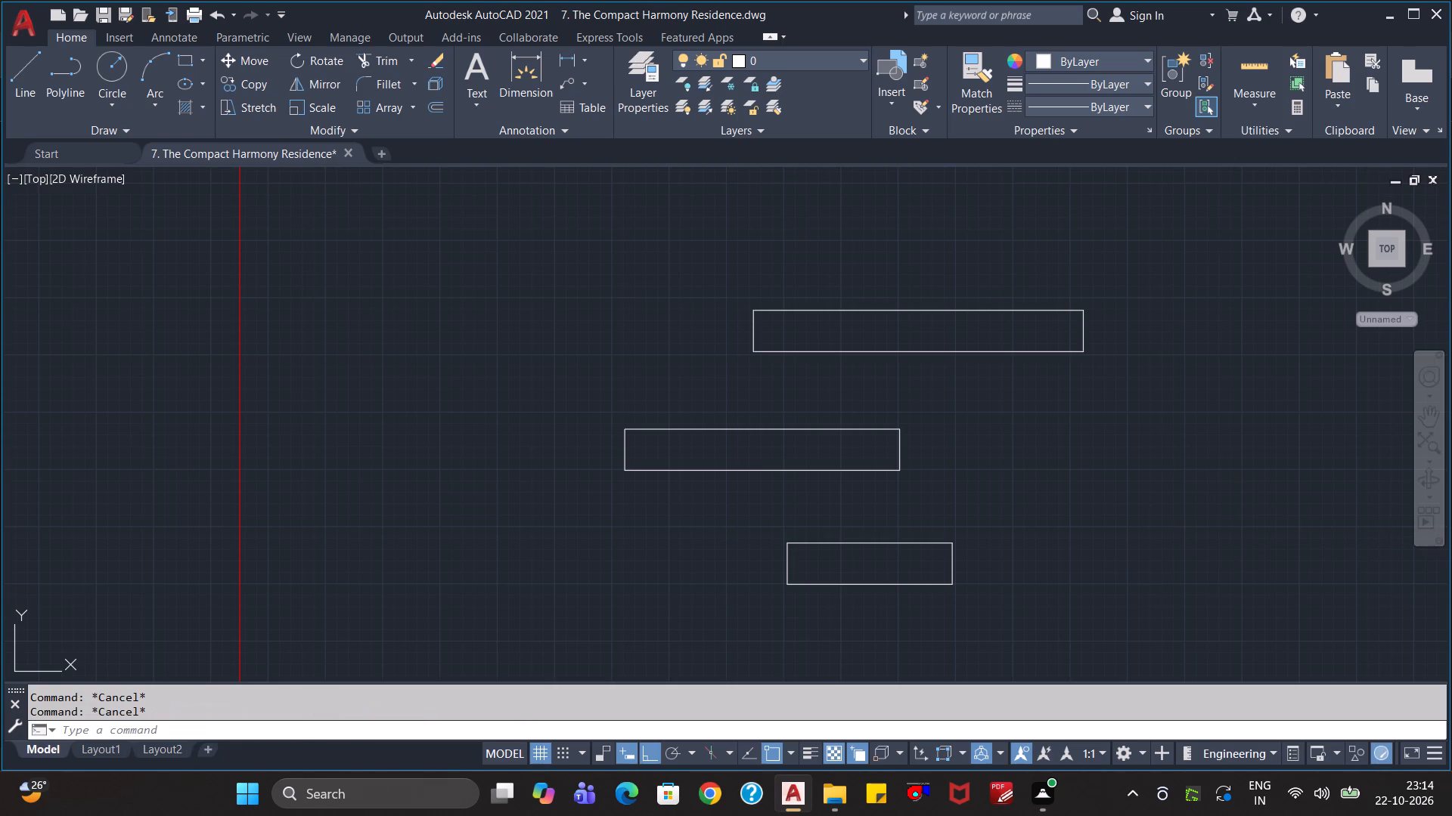
Draw a rectangle 4' long and 9" wide in the empty space to the right of the 5' rectangle.
key(r)
text(ec)
key(Return)
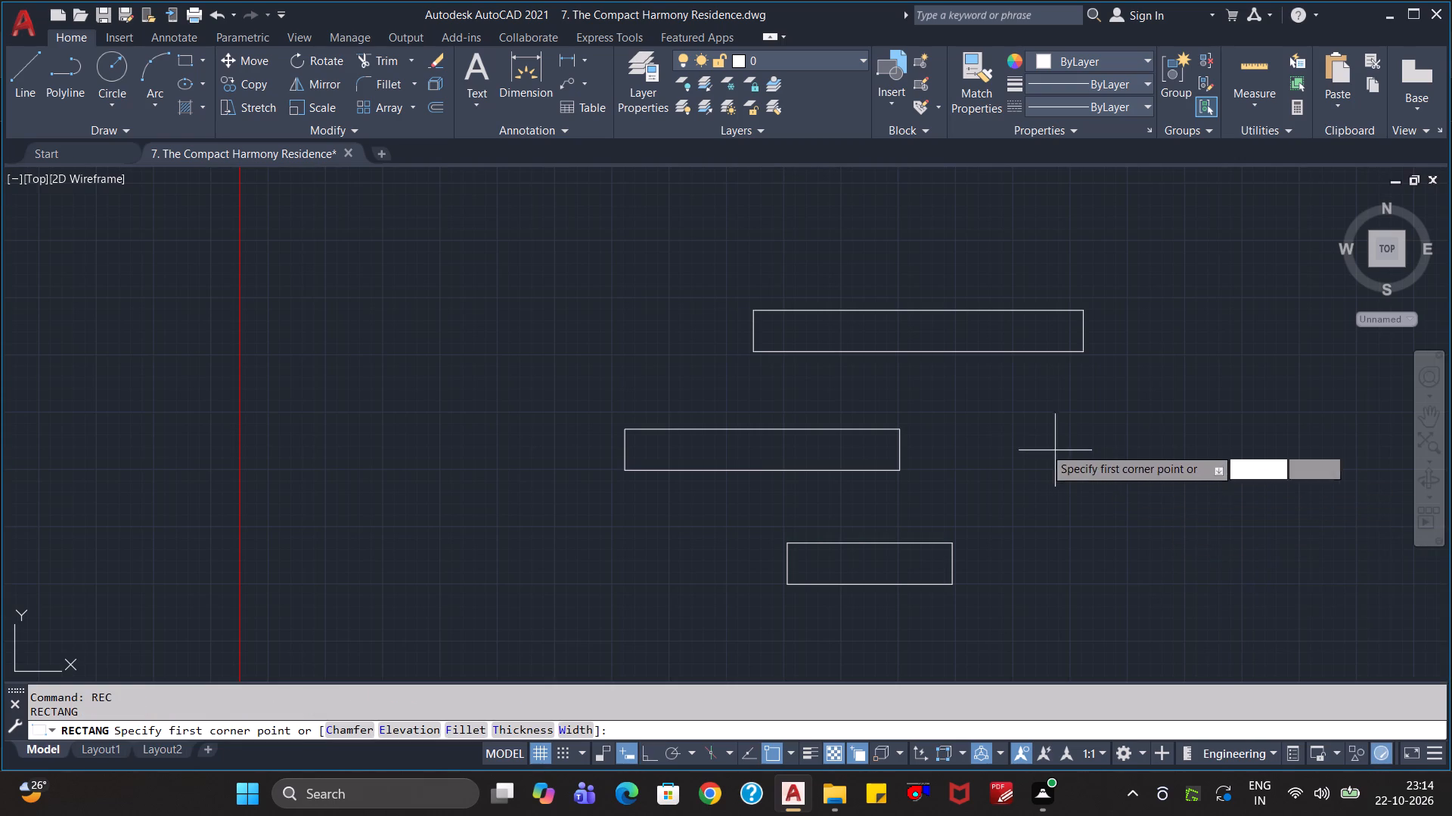
click(1031, 442)
key(d)
key(Return)
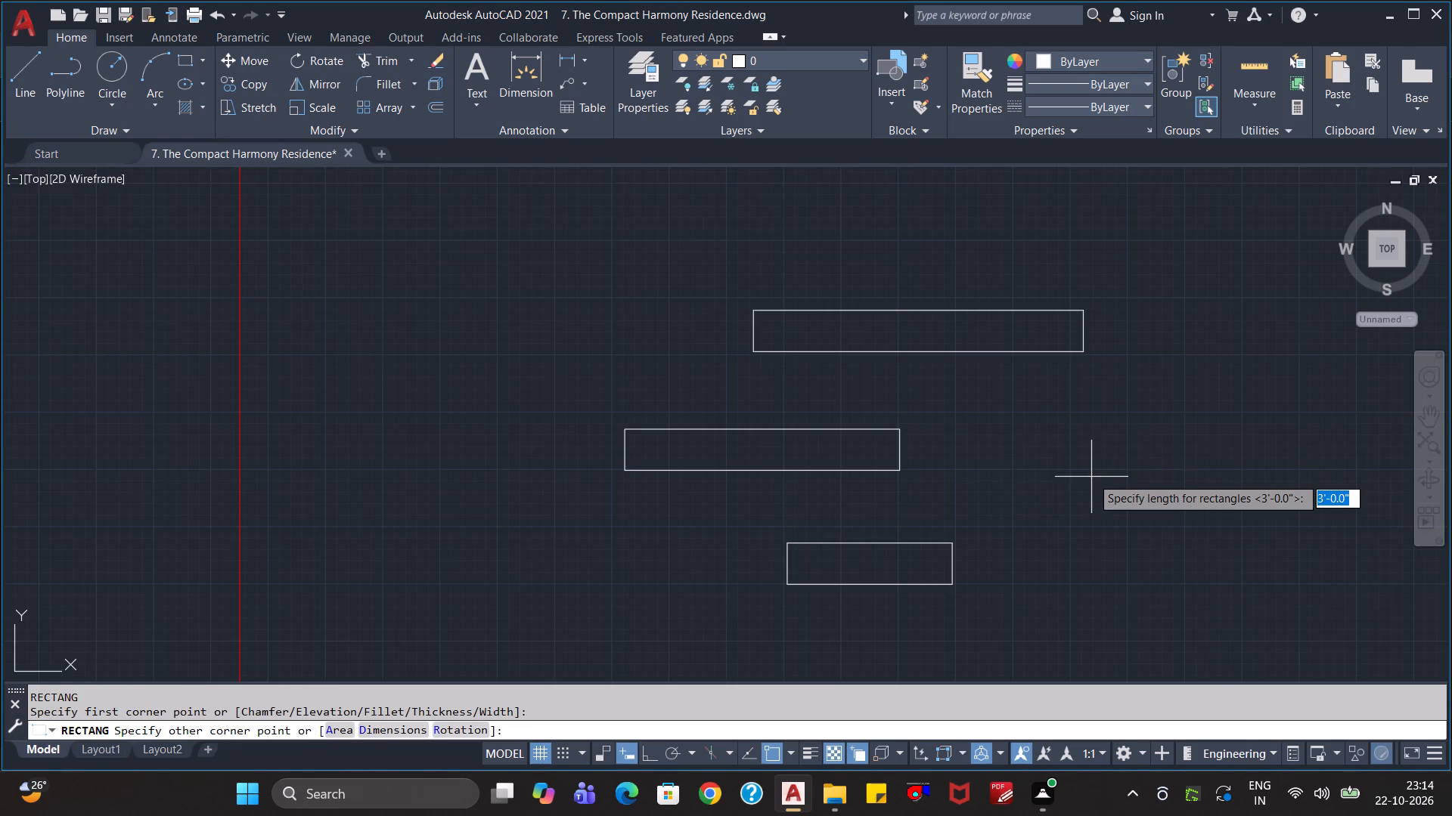
text(4')
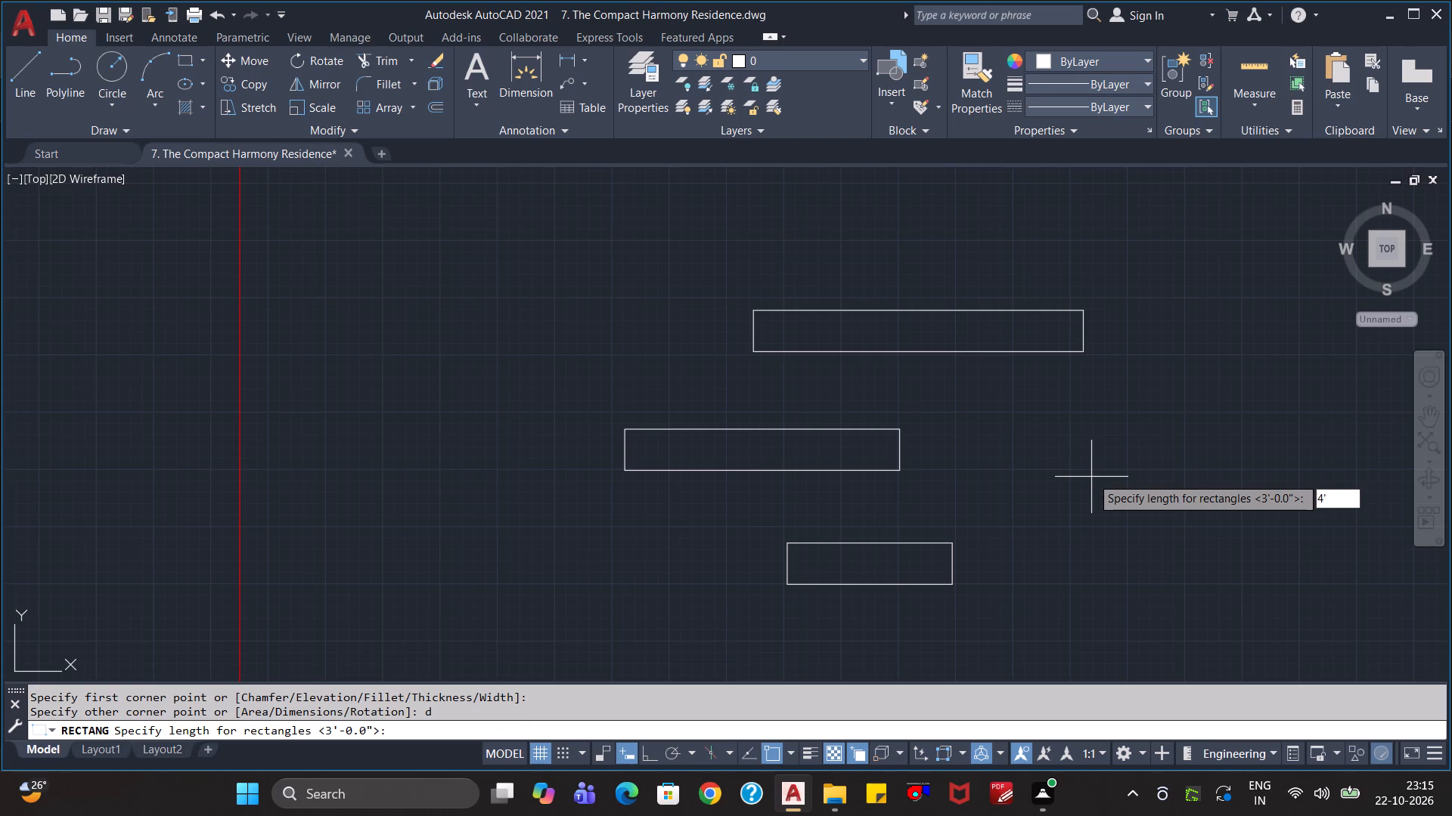
key(Return)
key(Return)
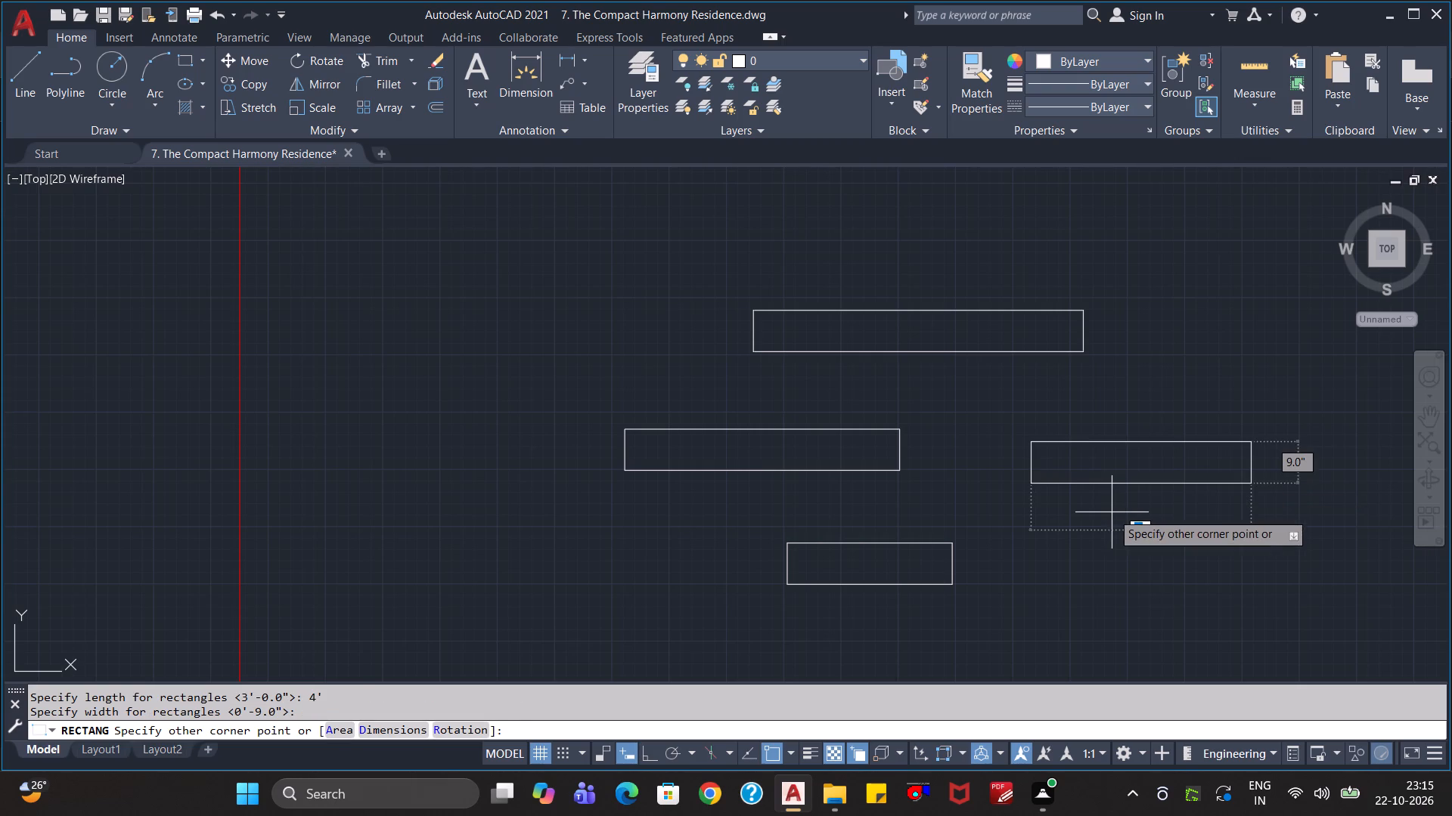
click(1112, 514)
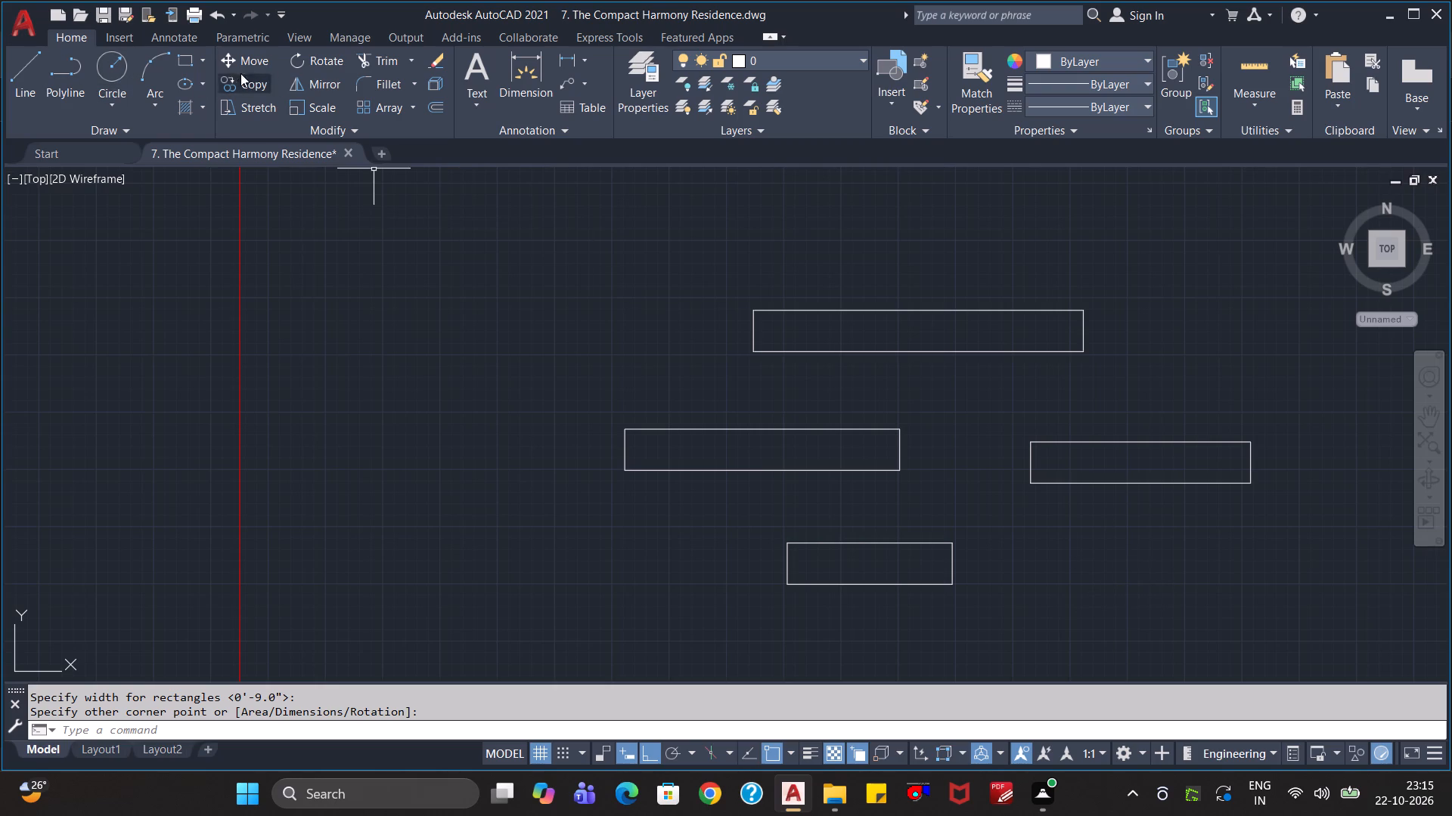
Draw a rectangle 2' long and 9" wide in the empty space below the 4' rectangle, right of the 3' one.
click(191, 60)
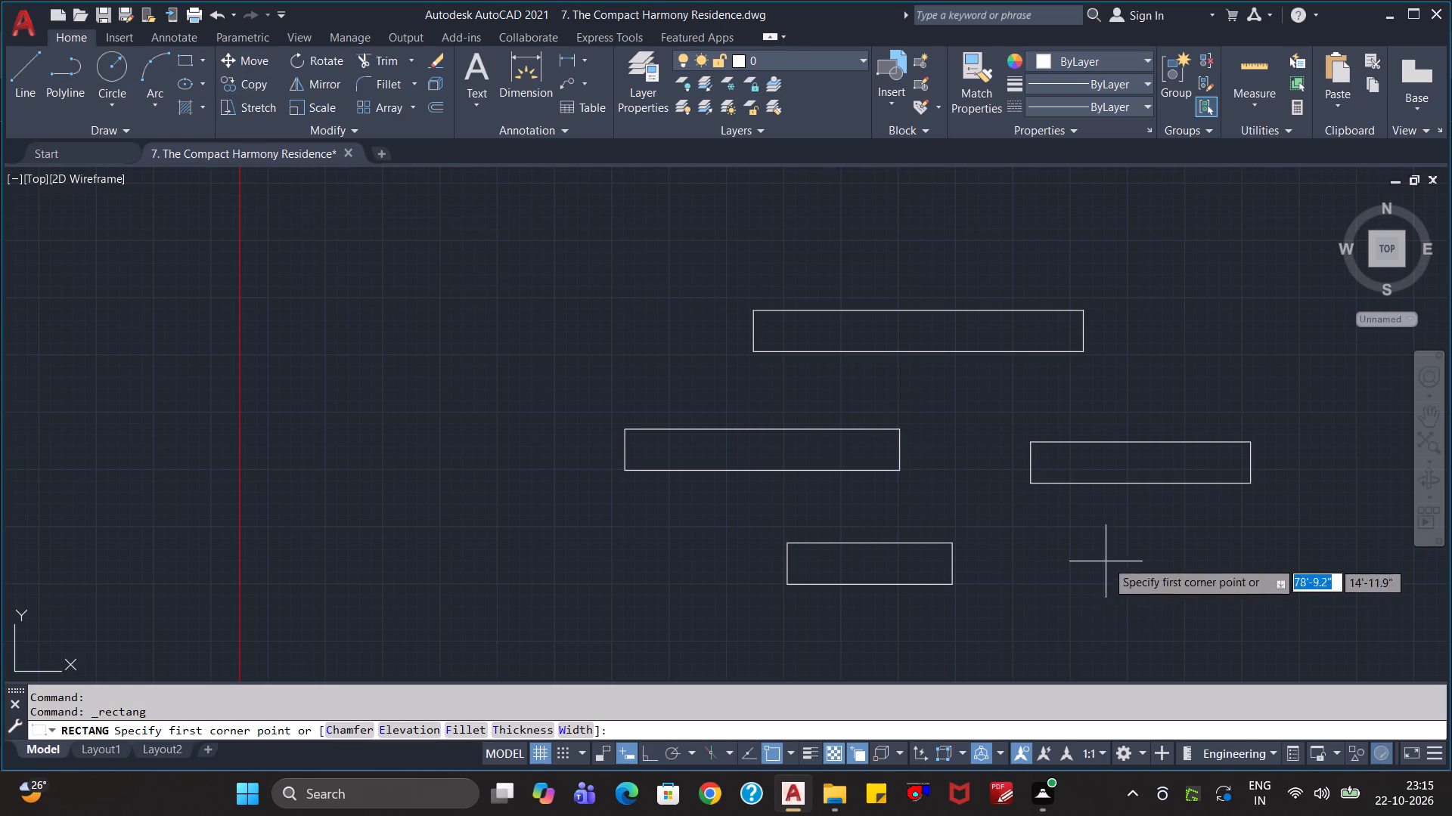
middle_drag(1106, 561, 832, 439)
click(840, 462)
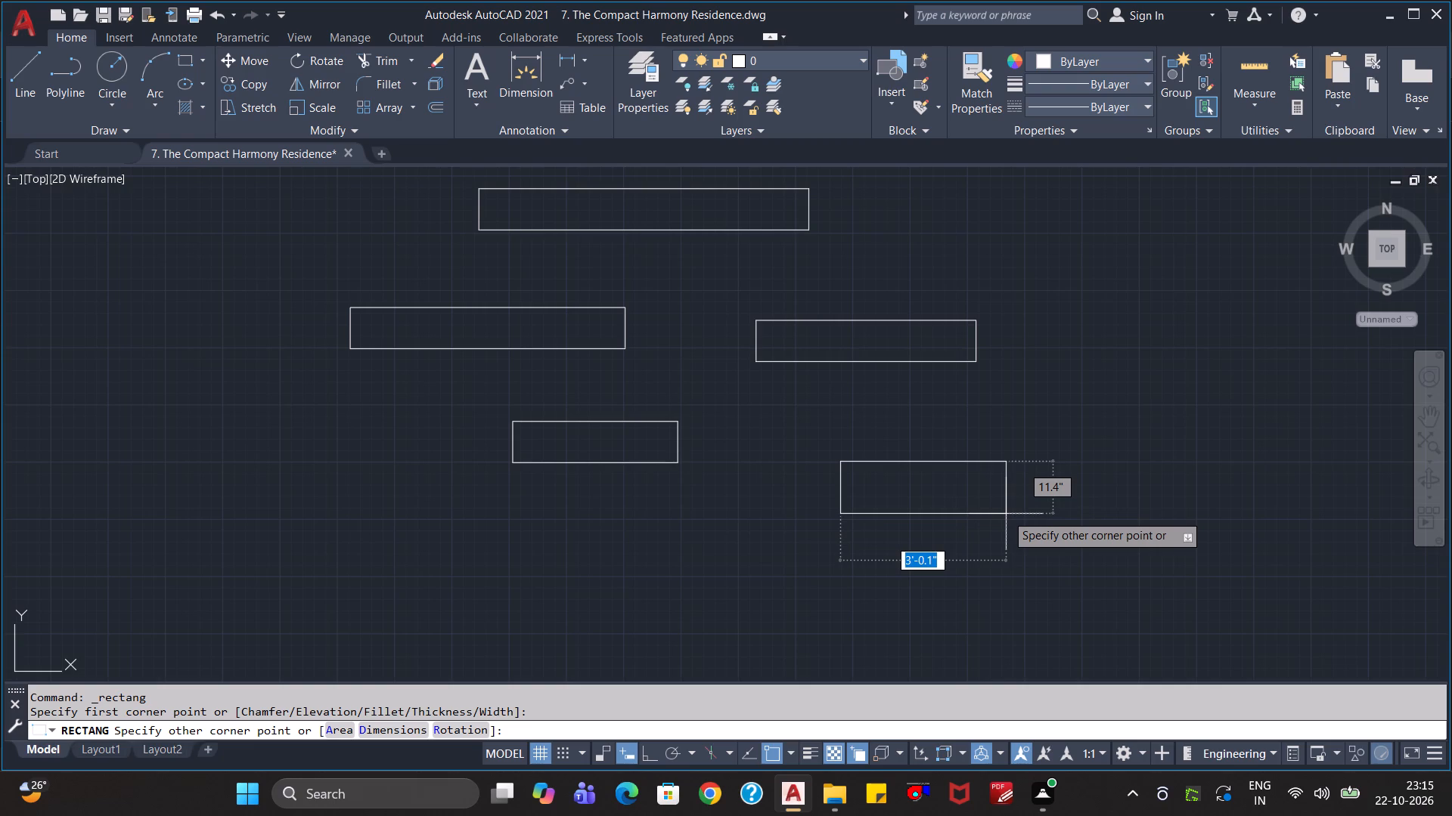
text(2.5)
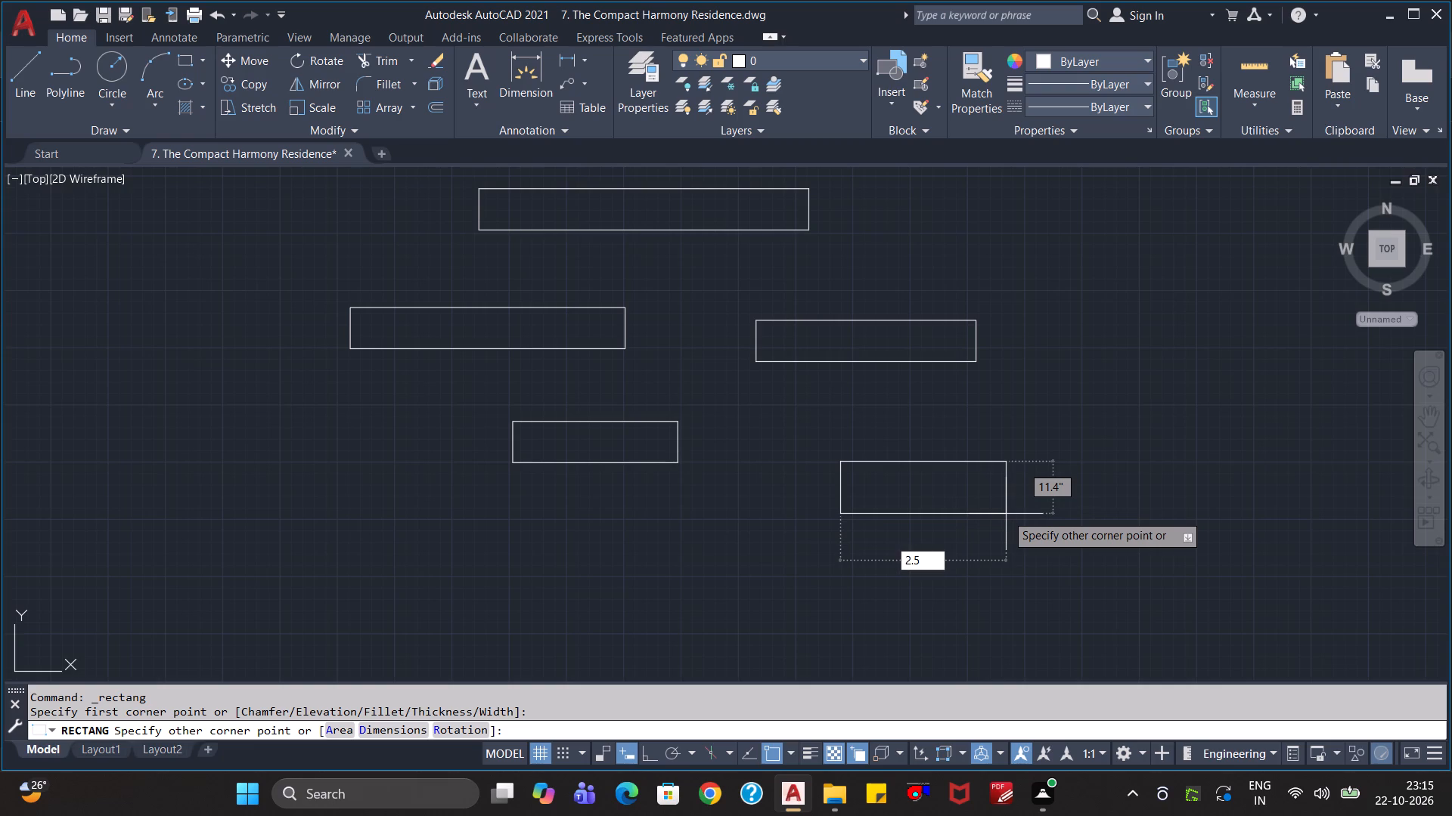
key(BackSpace)
key(BackSpace)
key(BackSpace)
key(BackSpace)
key(d)
key(Return)
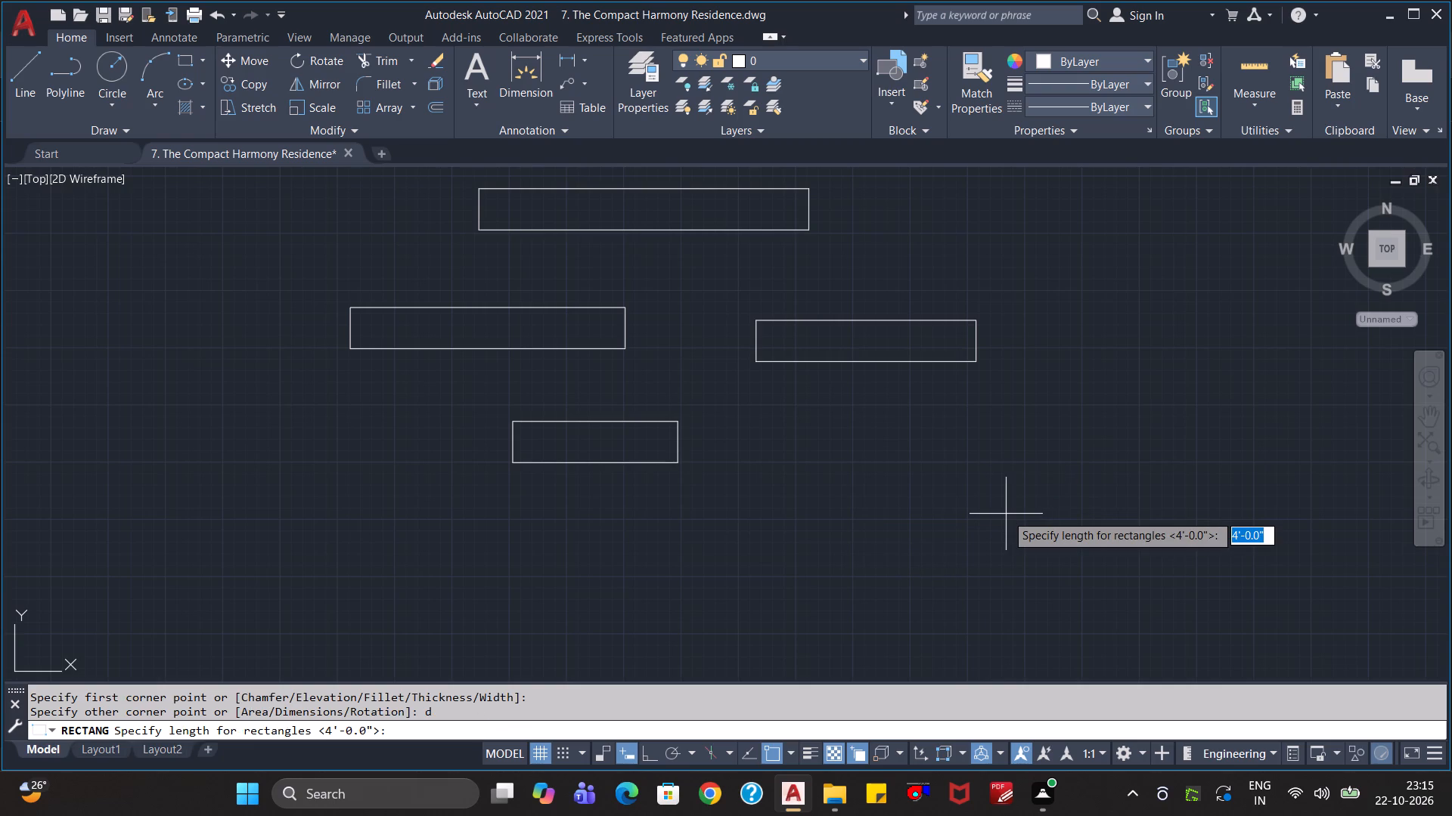
key(2)
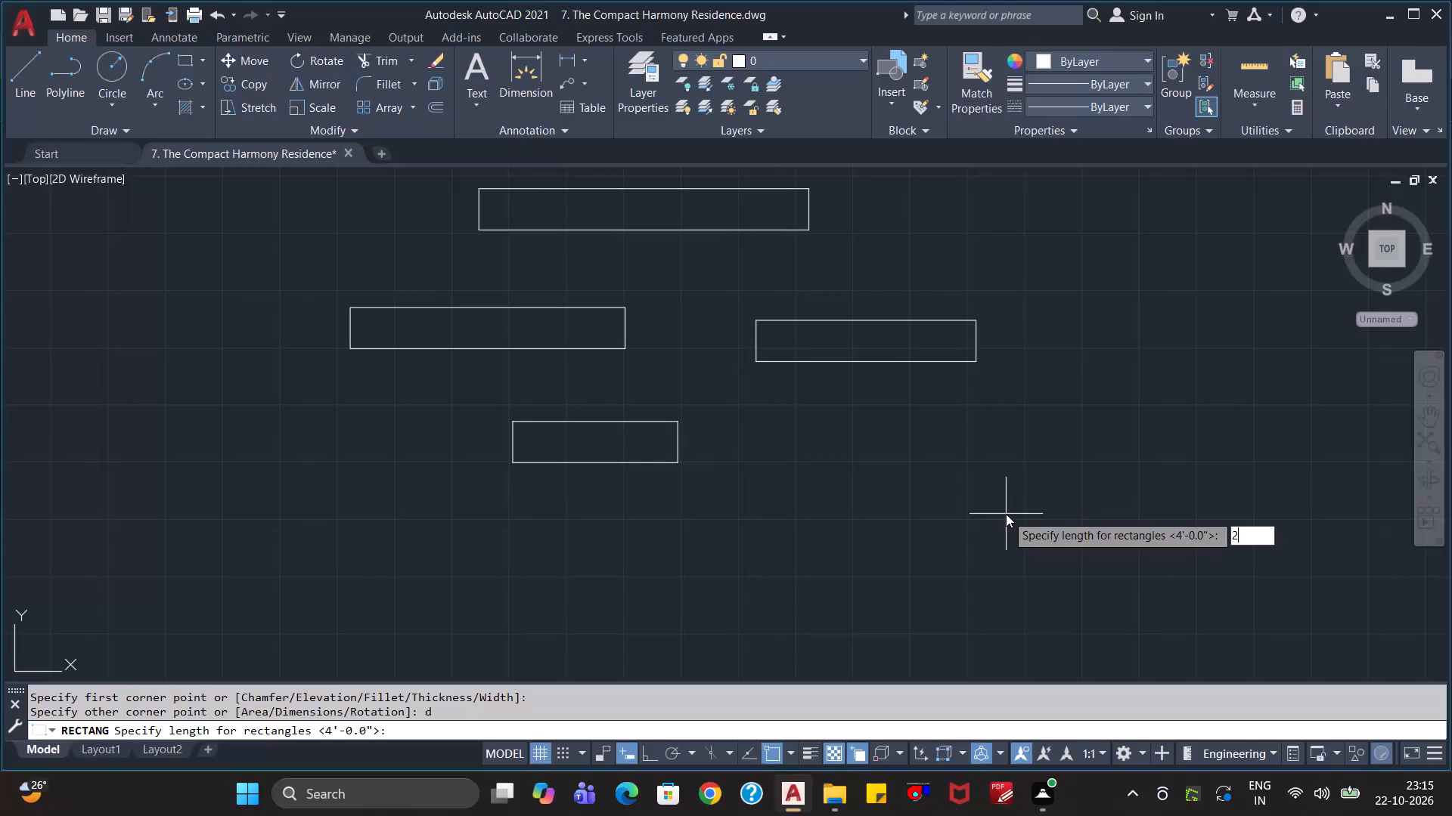
key(apostrophe)
key(Return)
text(9")
key(Return)
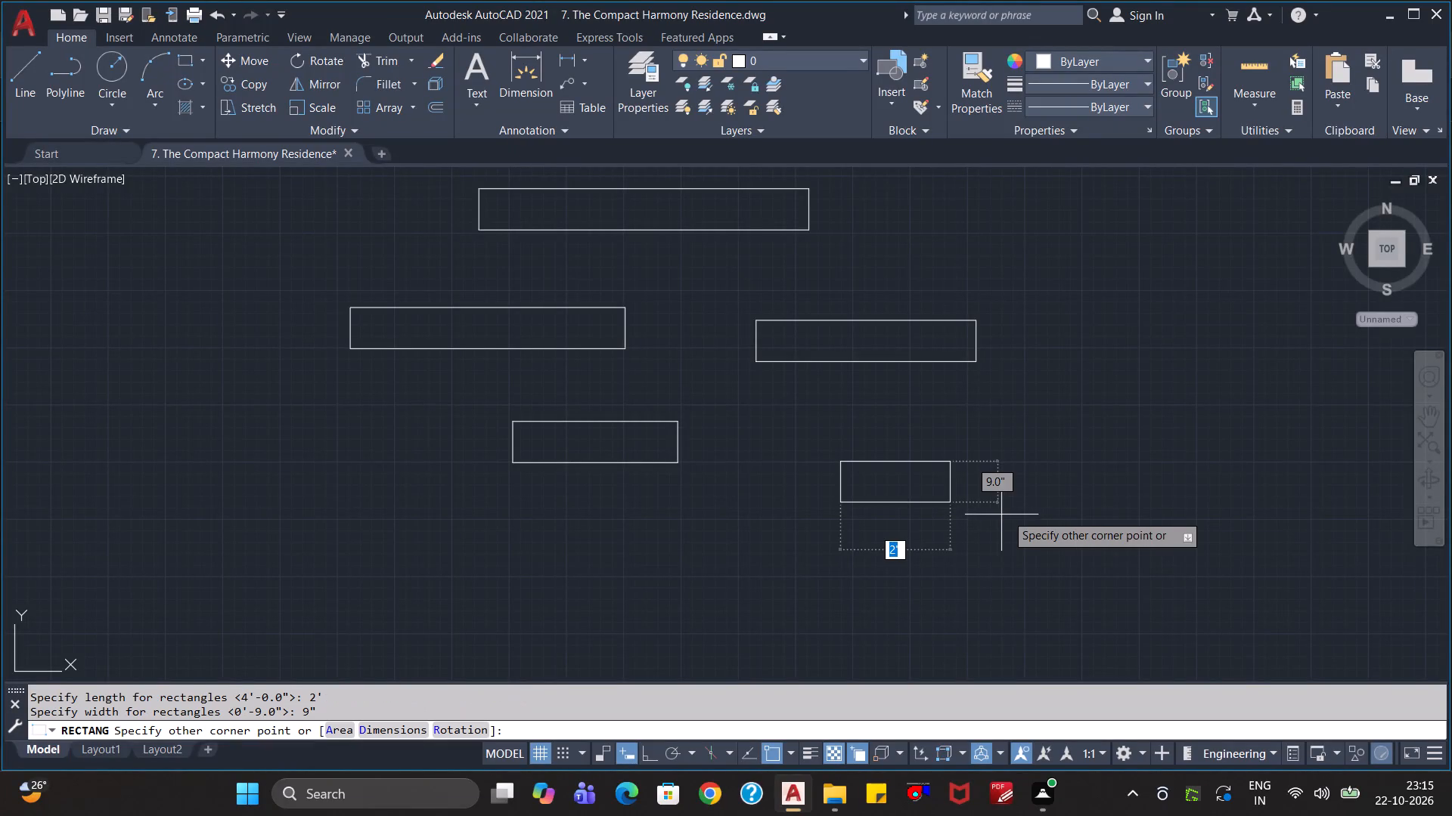
click(991, 528)
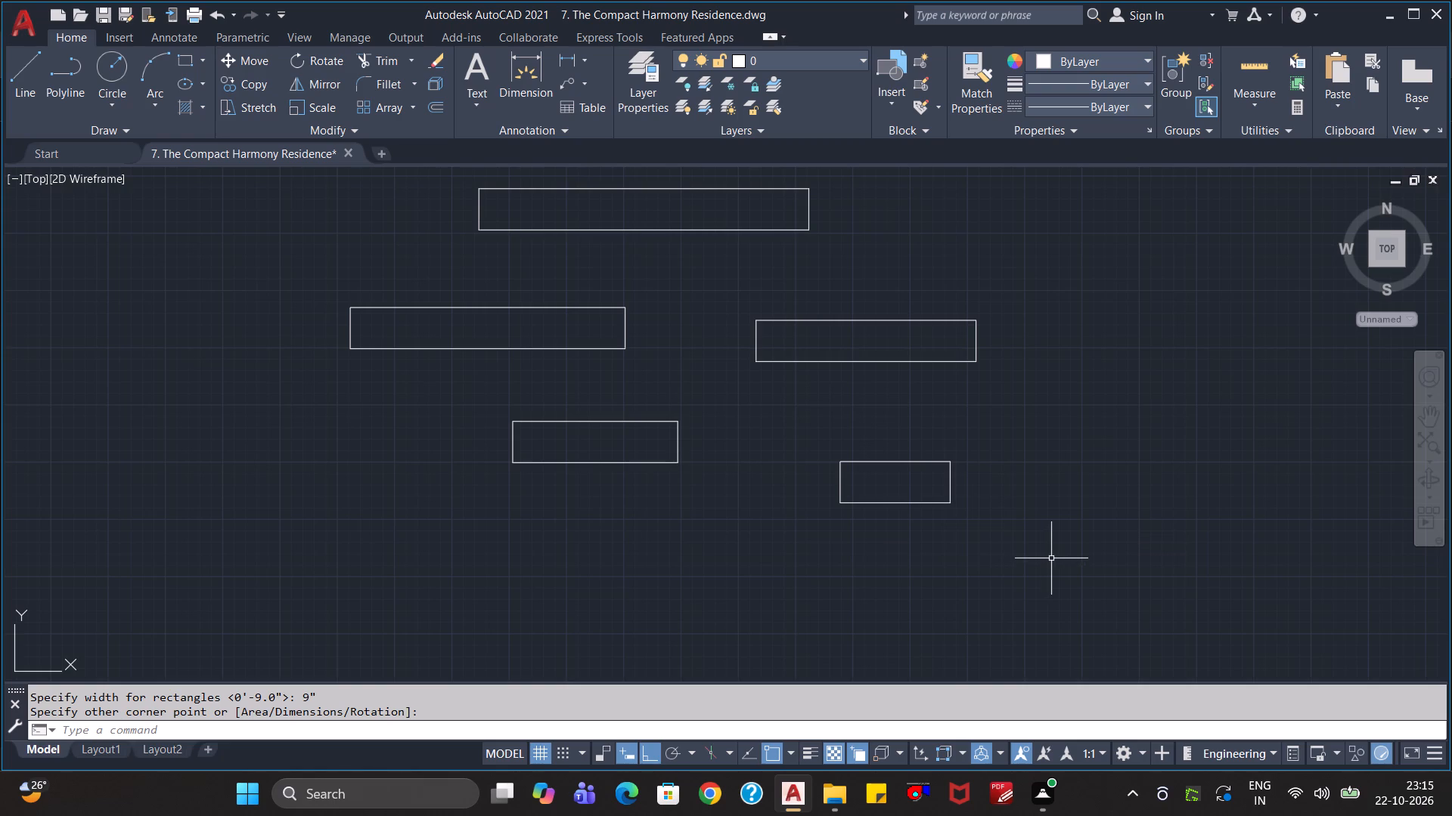
Explode the 5', 4', 3' and 2' rectangles into separate lines.
scroll(1044, 564, down, 1)
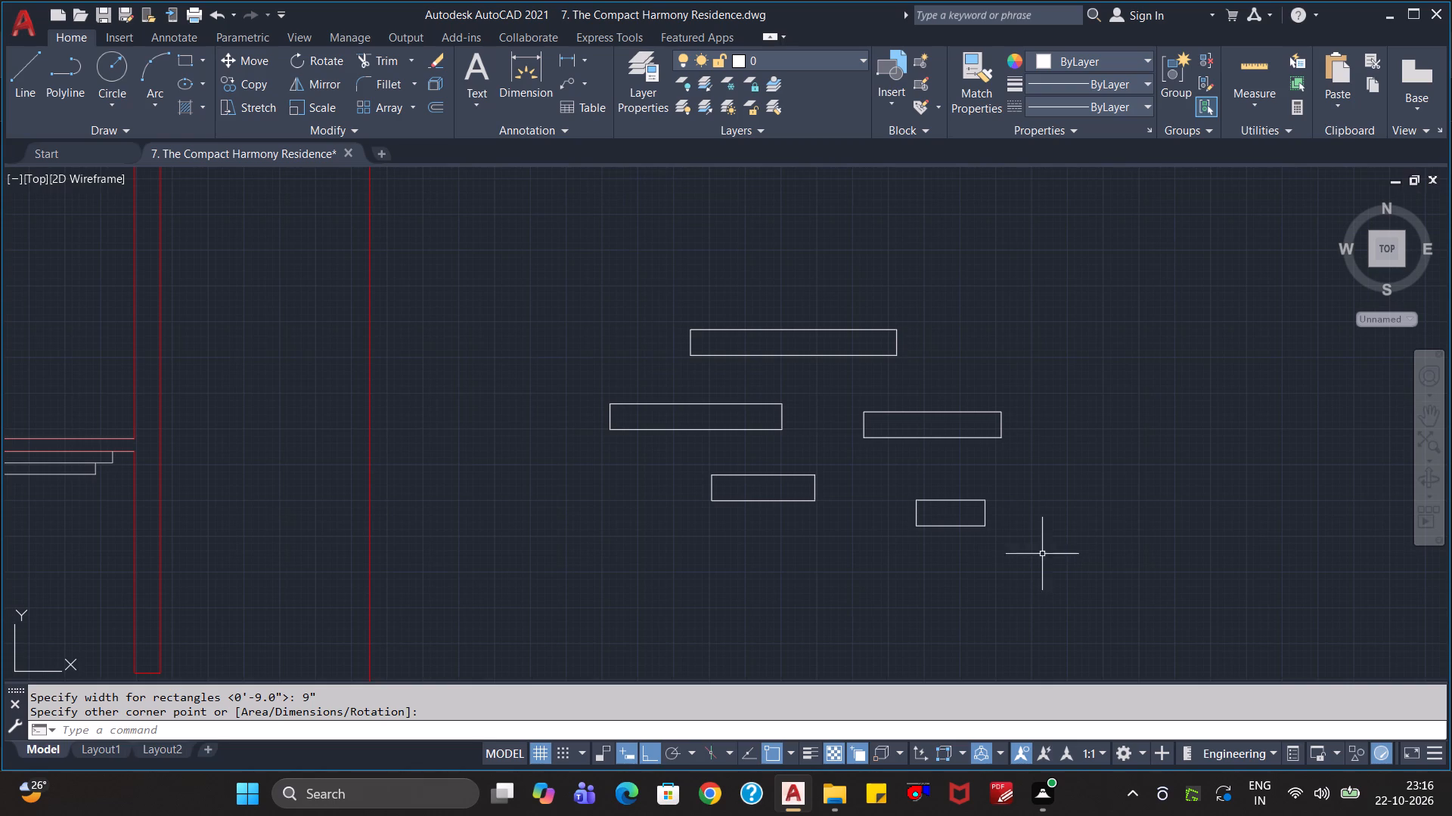
click(1118, 576)
click(529, 385)
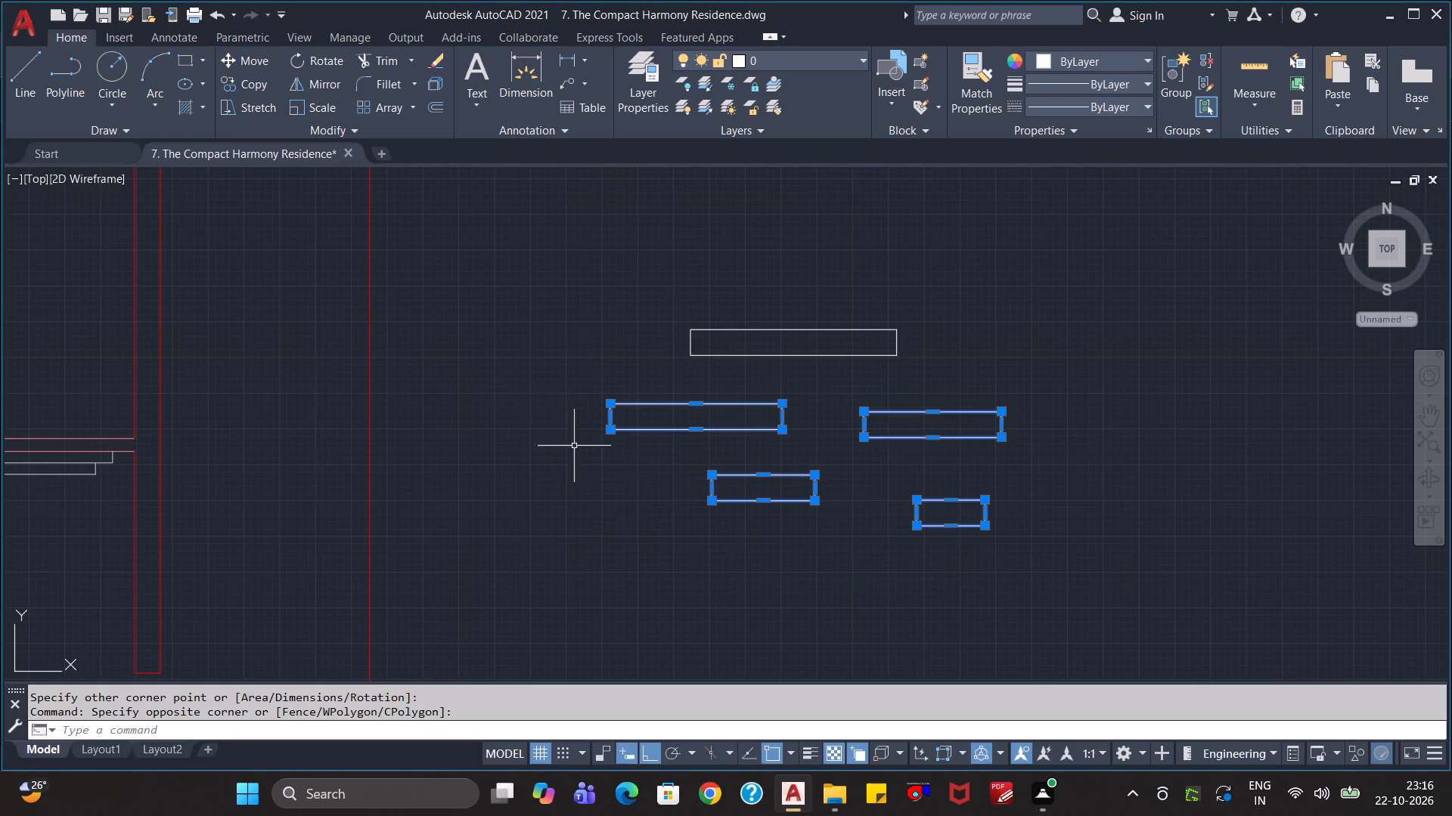
text(ex)
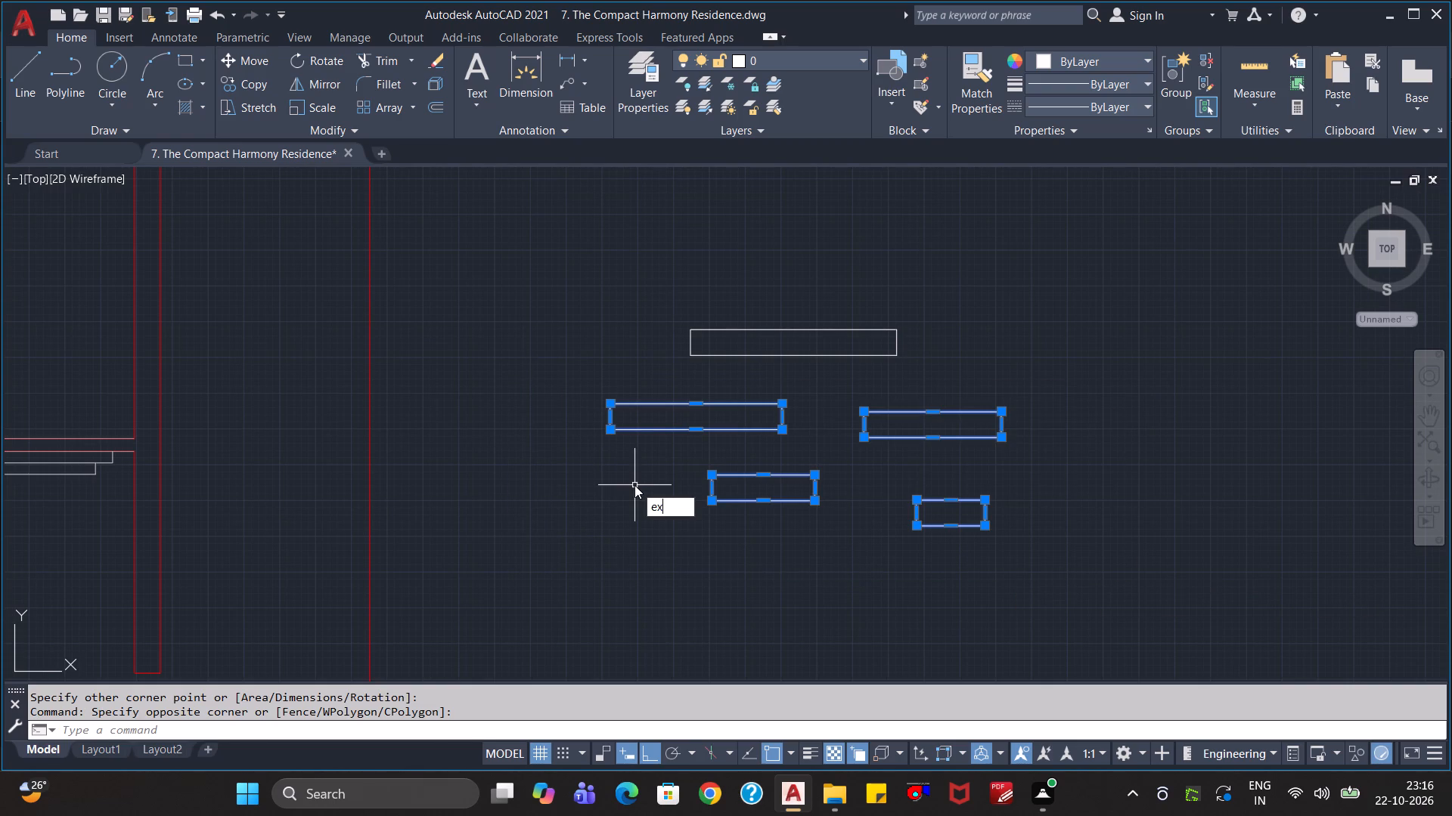
key(Down)
key(Return)
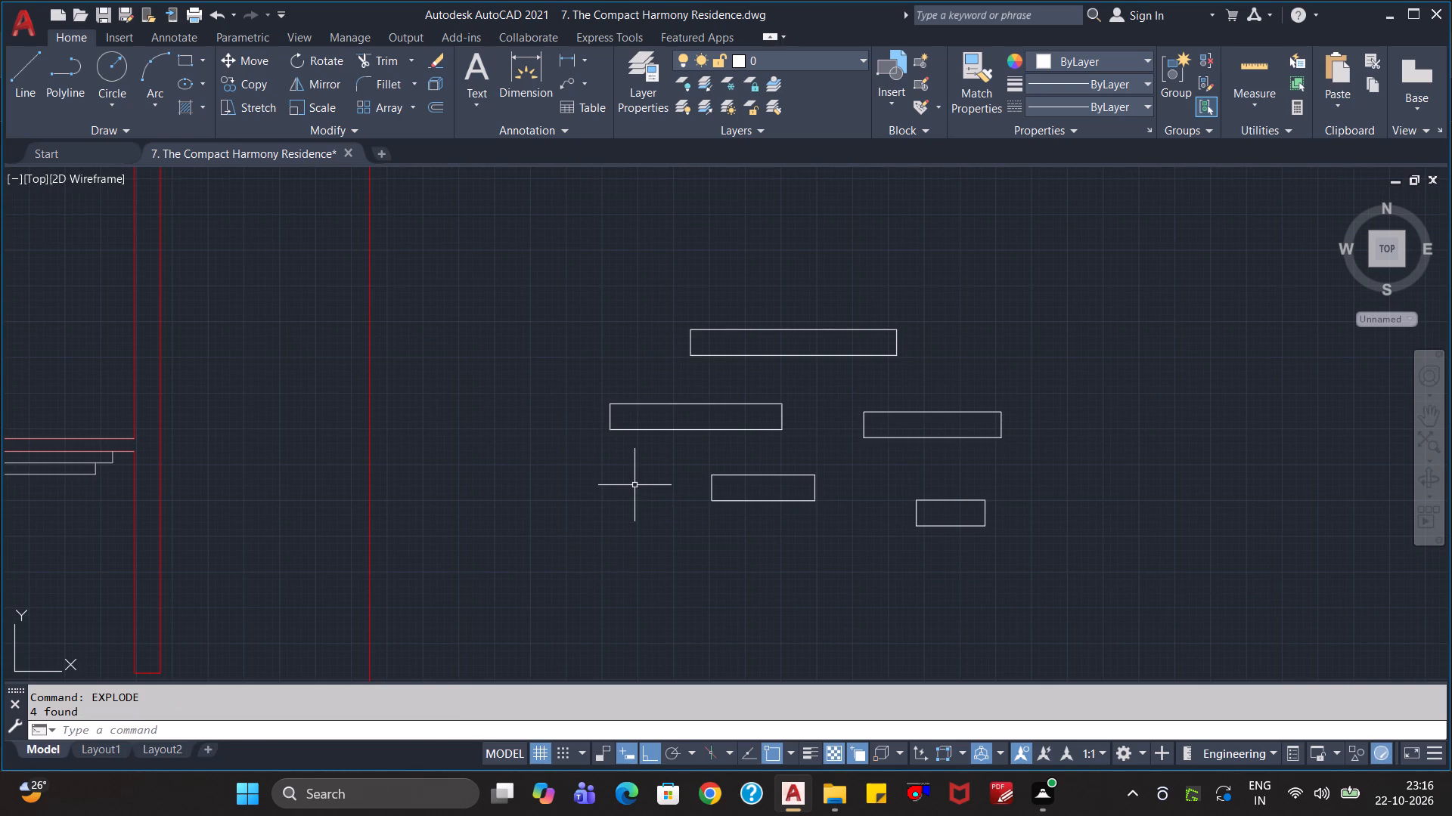
key(Escape)
key(Escape)
key(Escape)
Offset both long edges of the 6' rectangle 4" inward.
scroll(870, 412, up, 1)
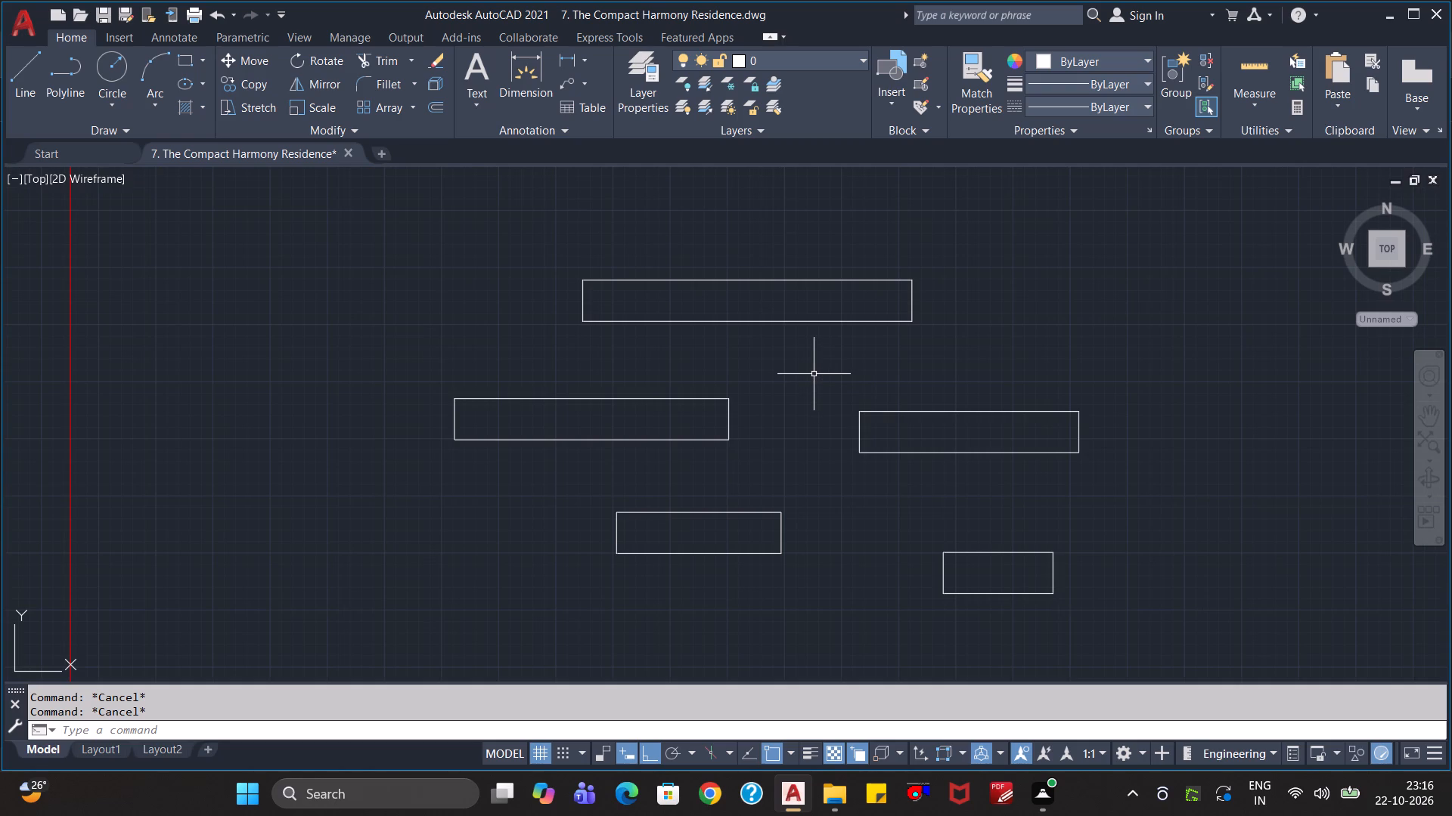
key(o)
key(Return)
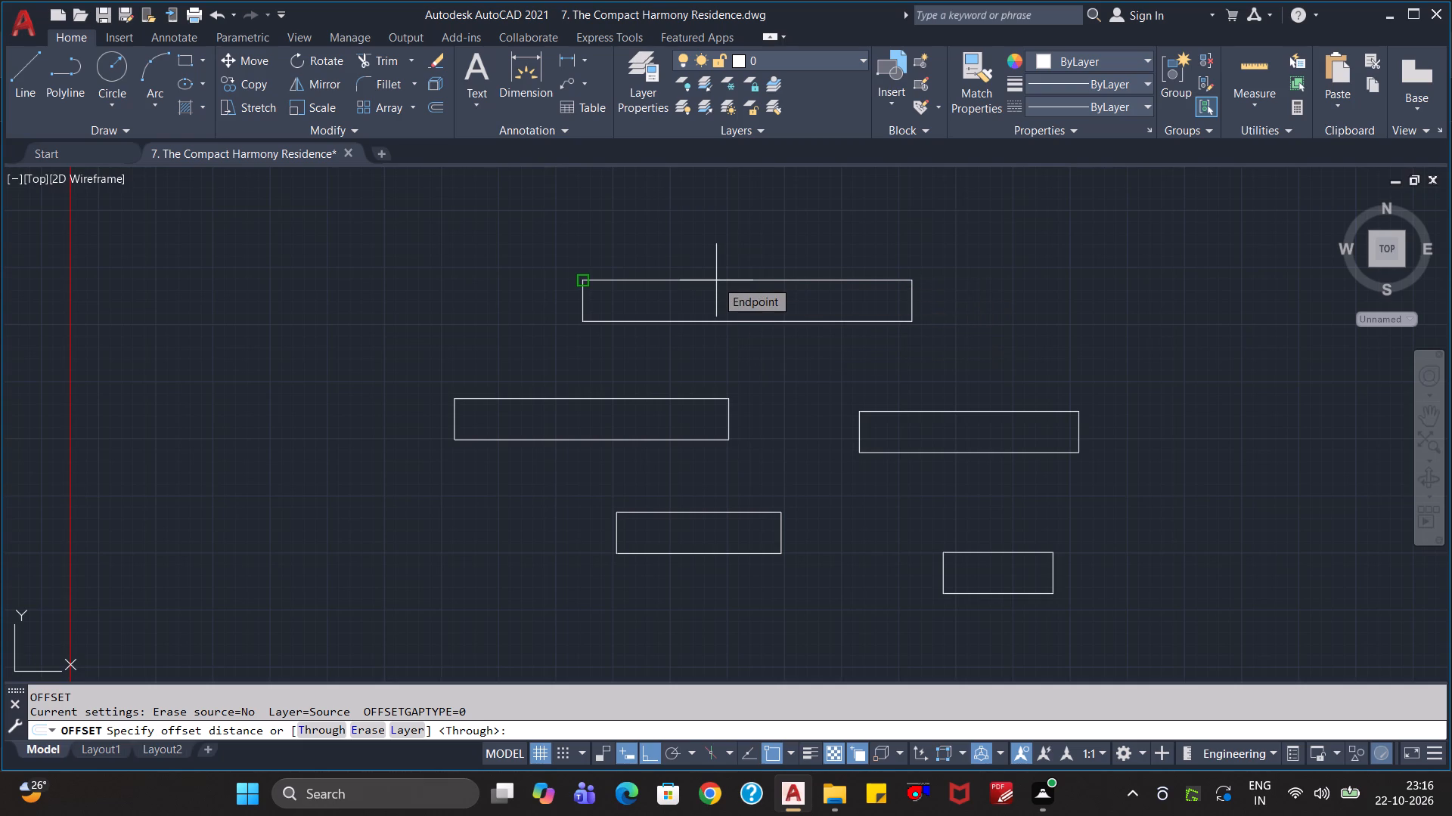
text(4")
key(Return)
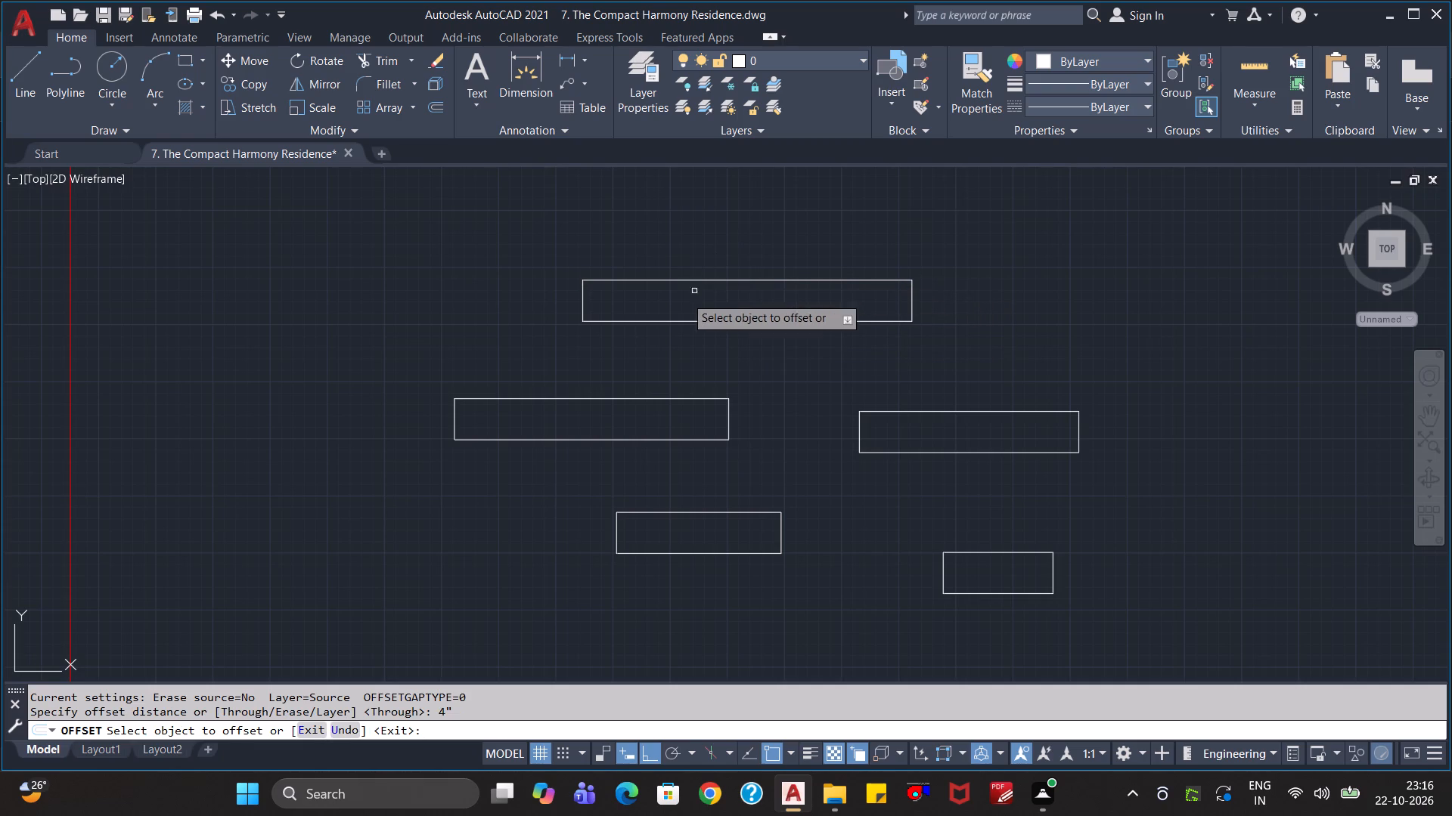
click(779, 280)
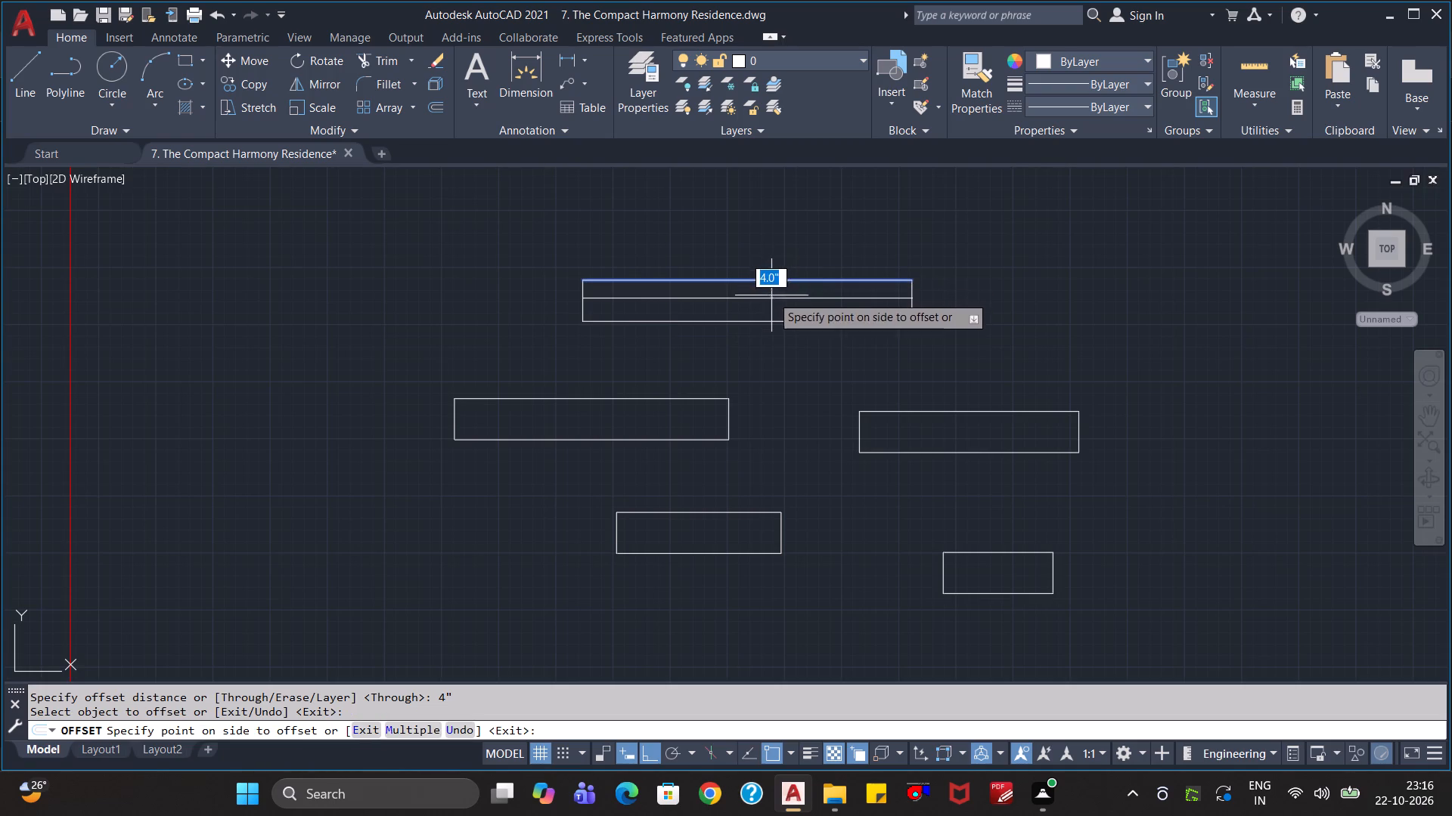
click(767, 301)
click(753, 323)
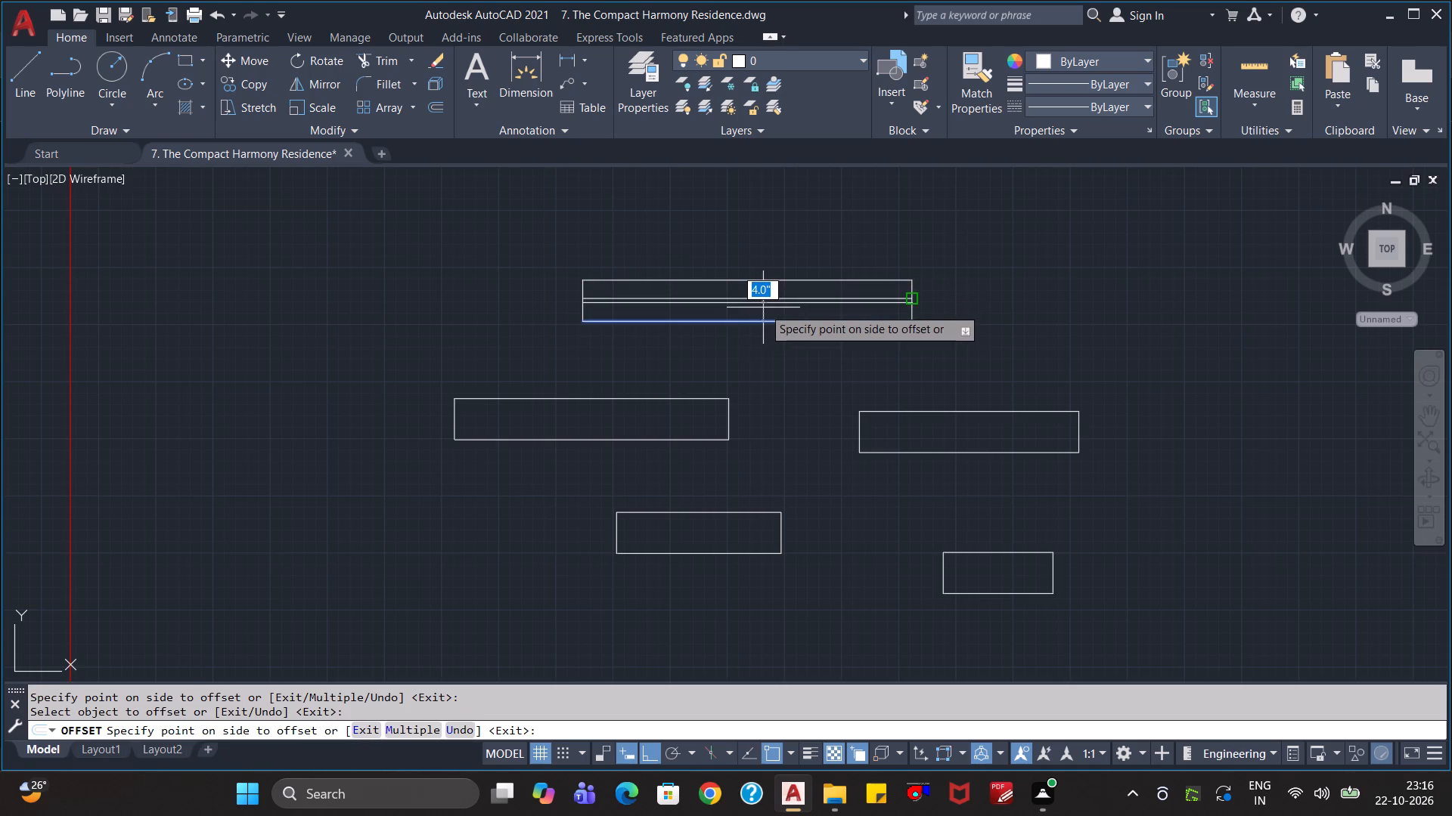
click(763, 308)
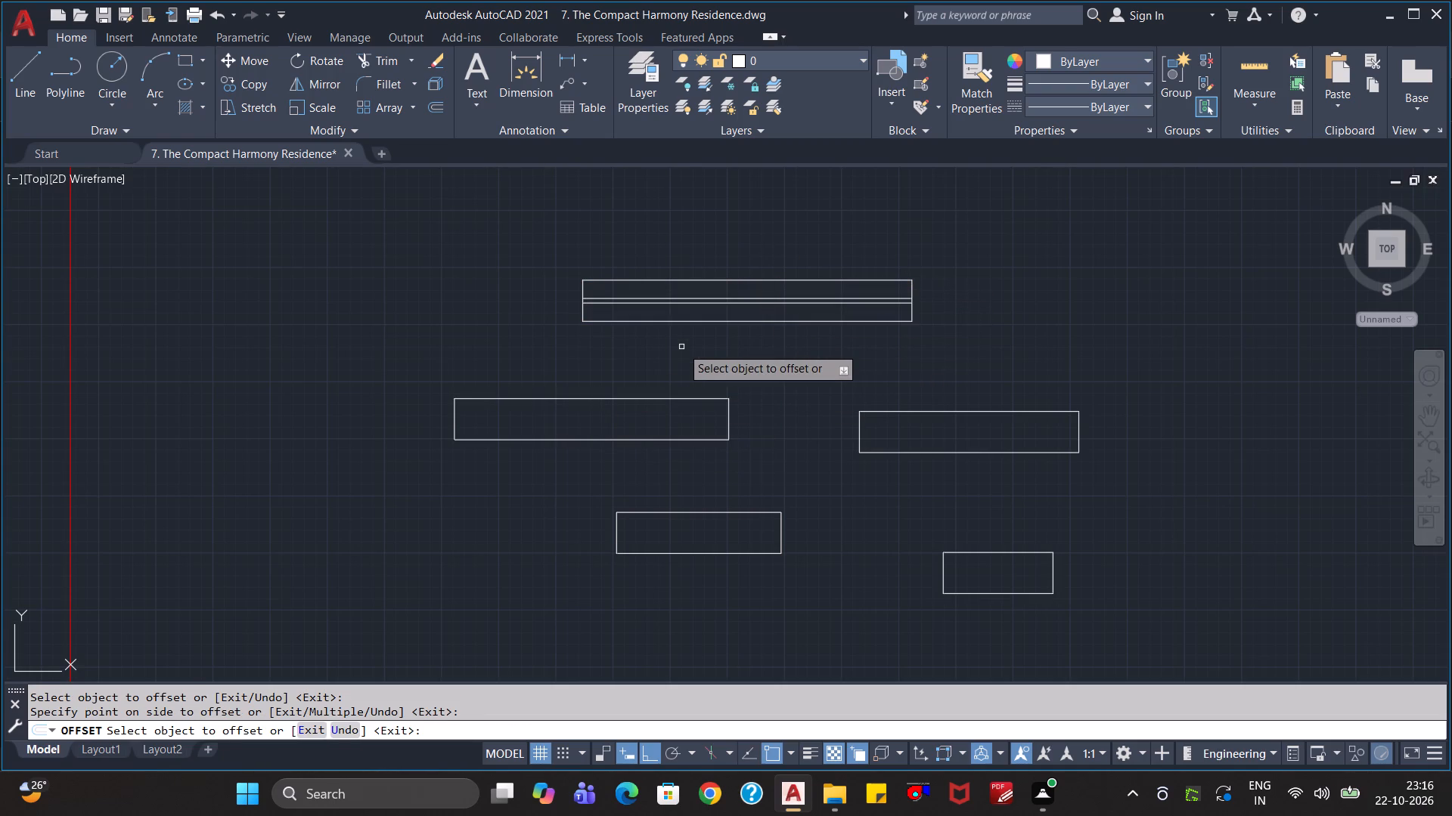
key(Escape)
key(Escape)
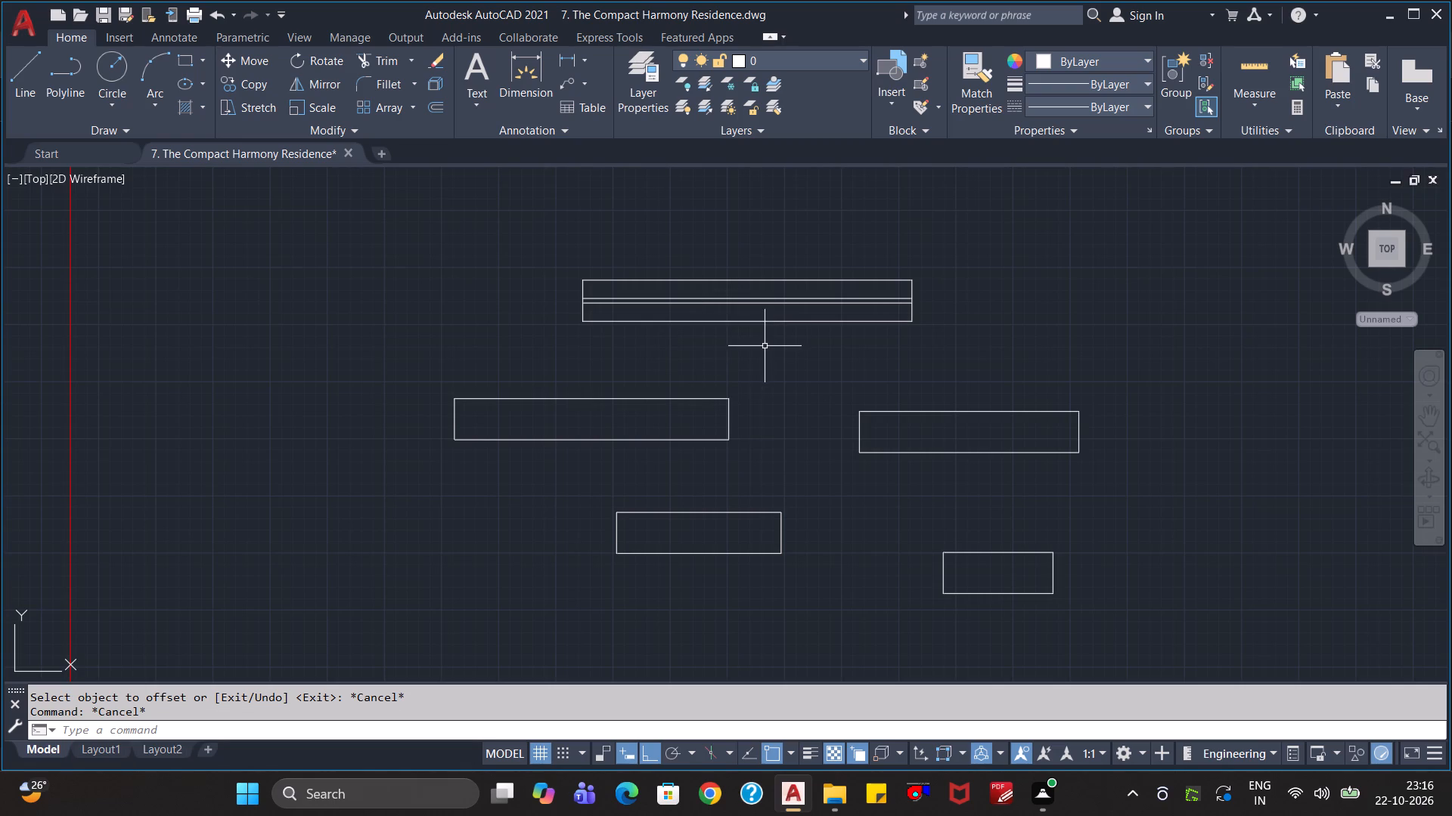
Offset both long edges of the 5' and 4' rectangles 4" inward.
key(o)
key(Return)
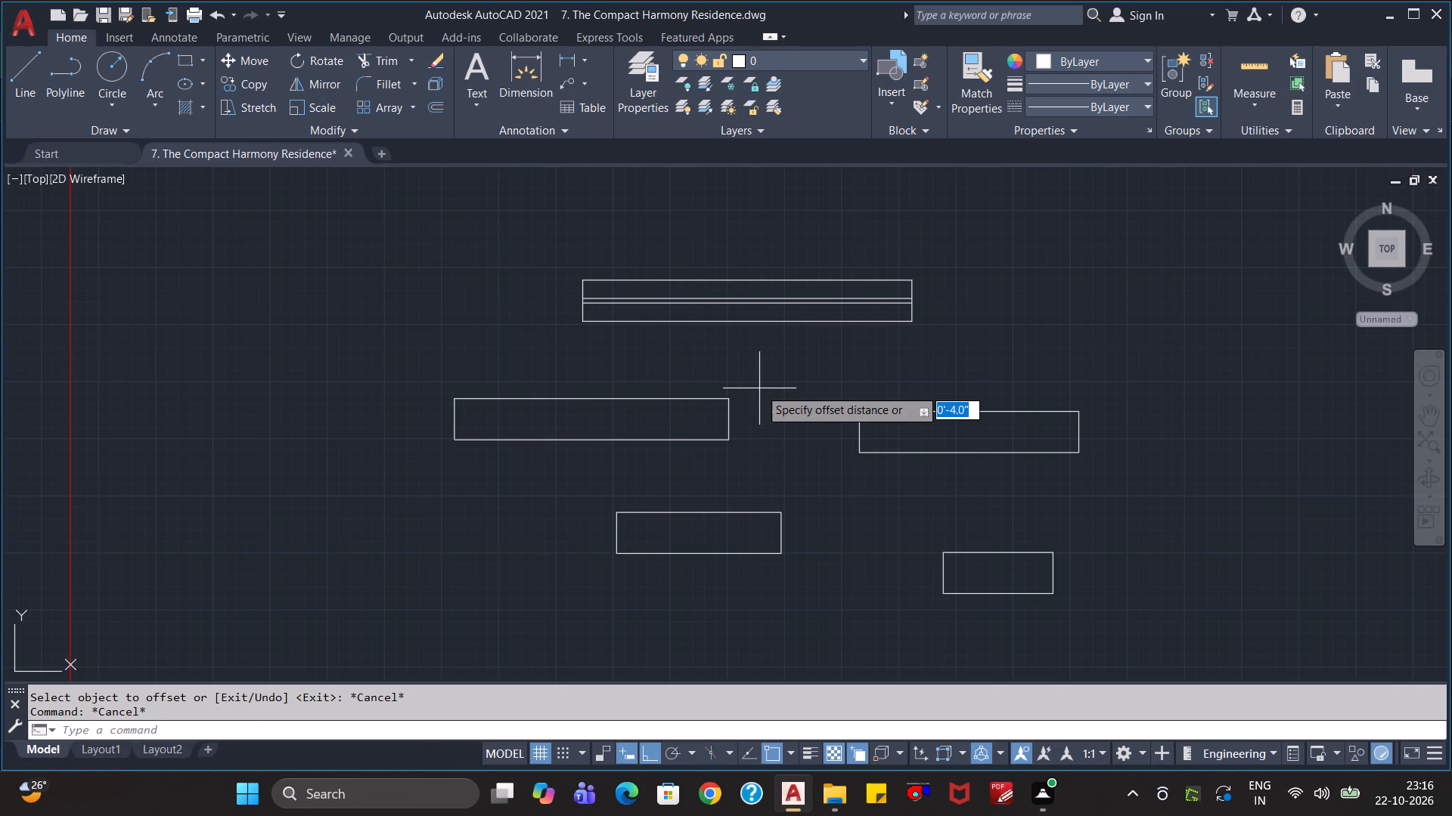
key(Return)
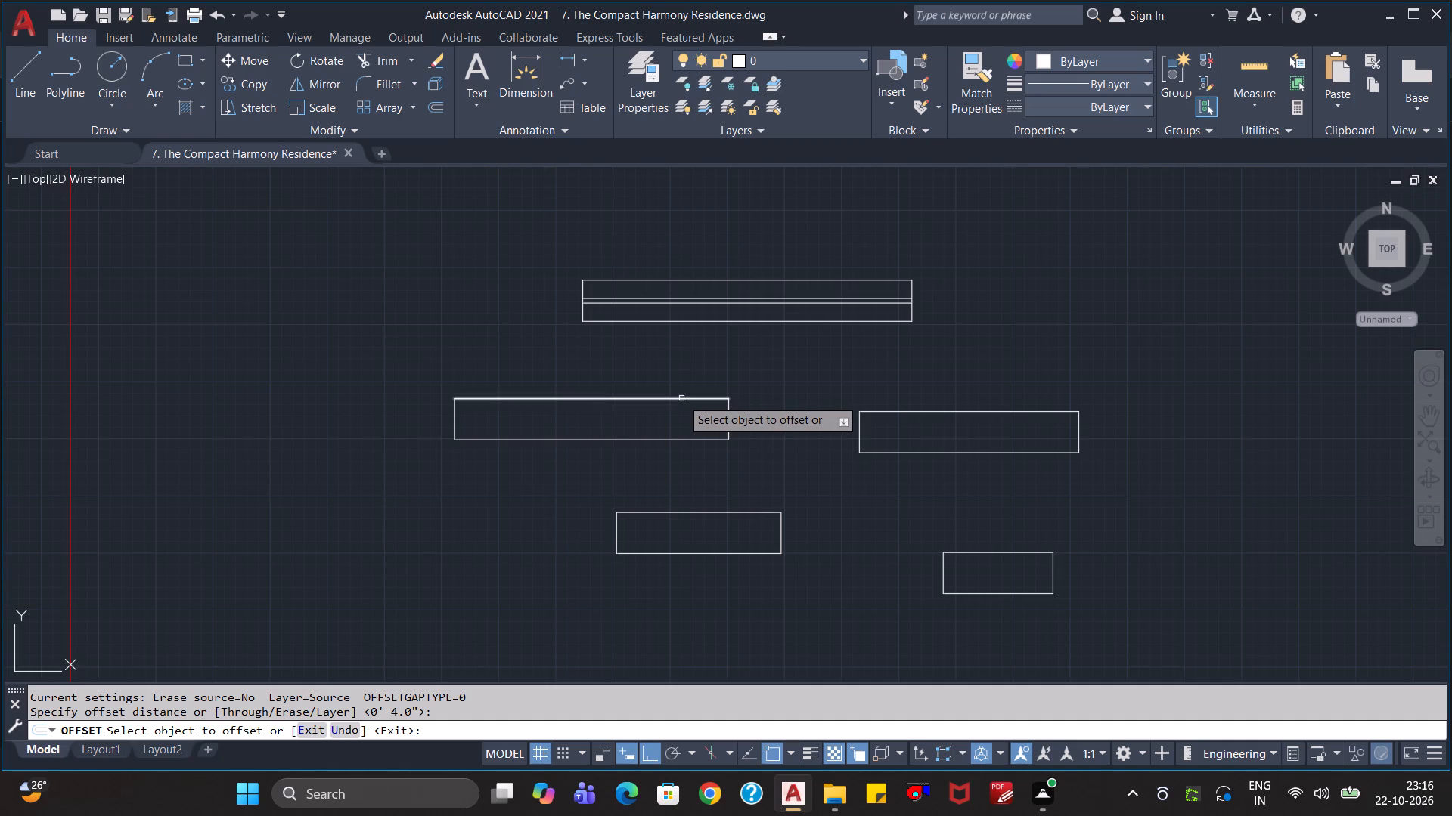
click(681, 398)
click(676, 418)
click(661, 440)
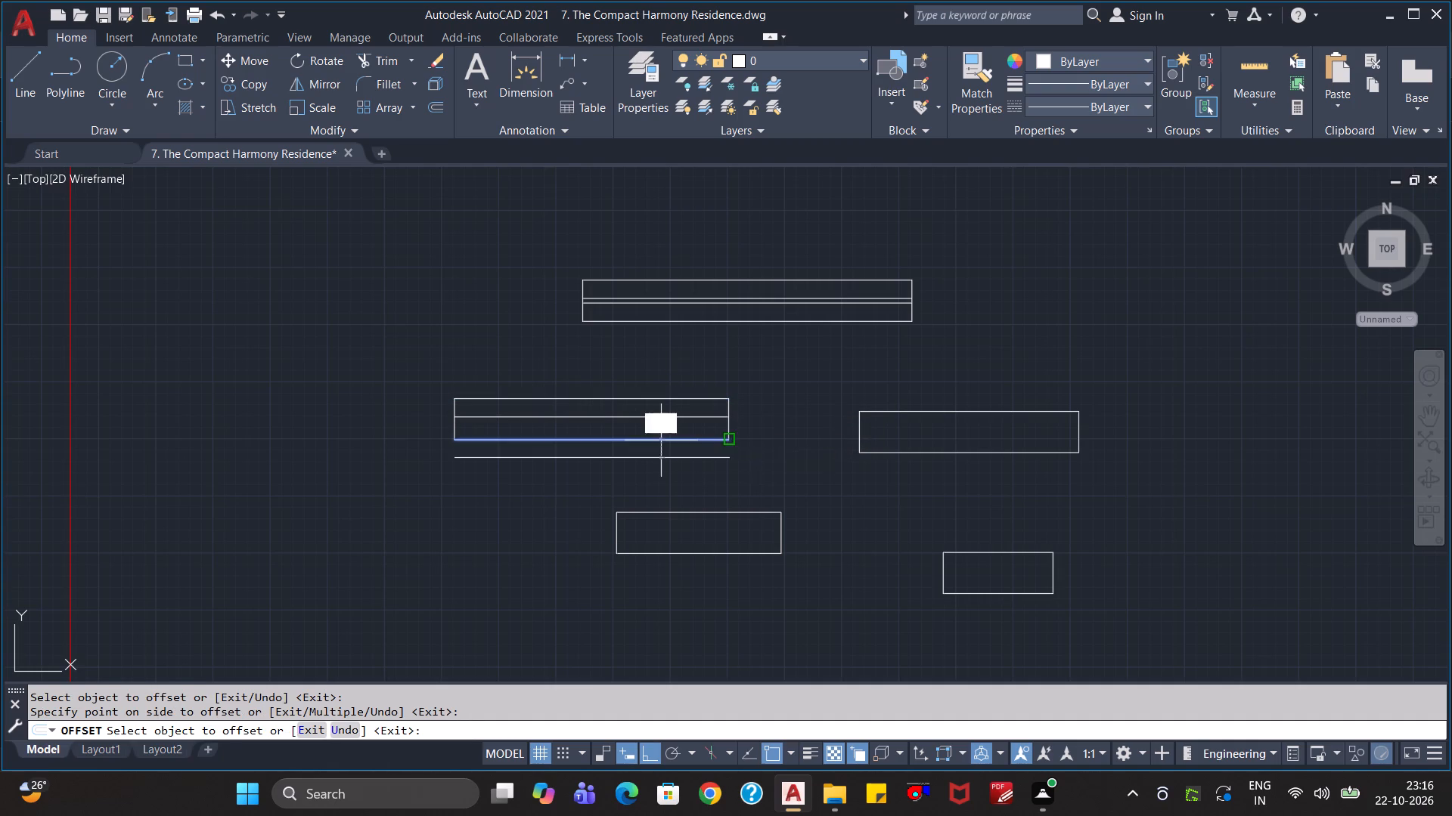
click(667, 427)
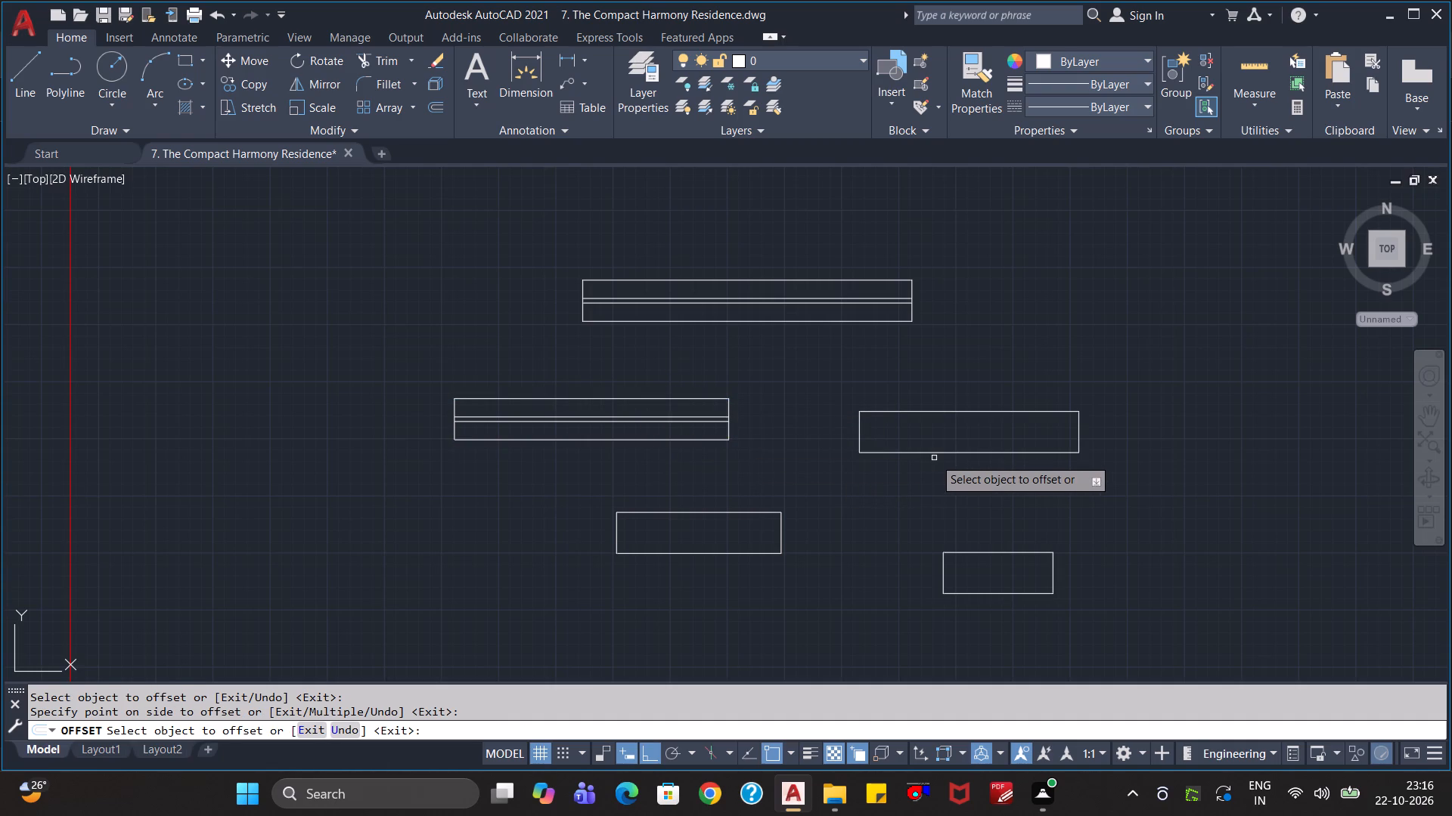
click(937, 455)
click(947, 436)
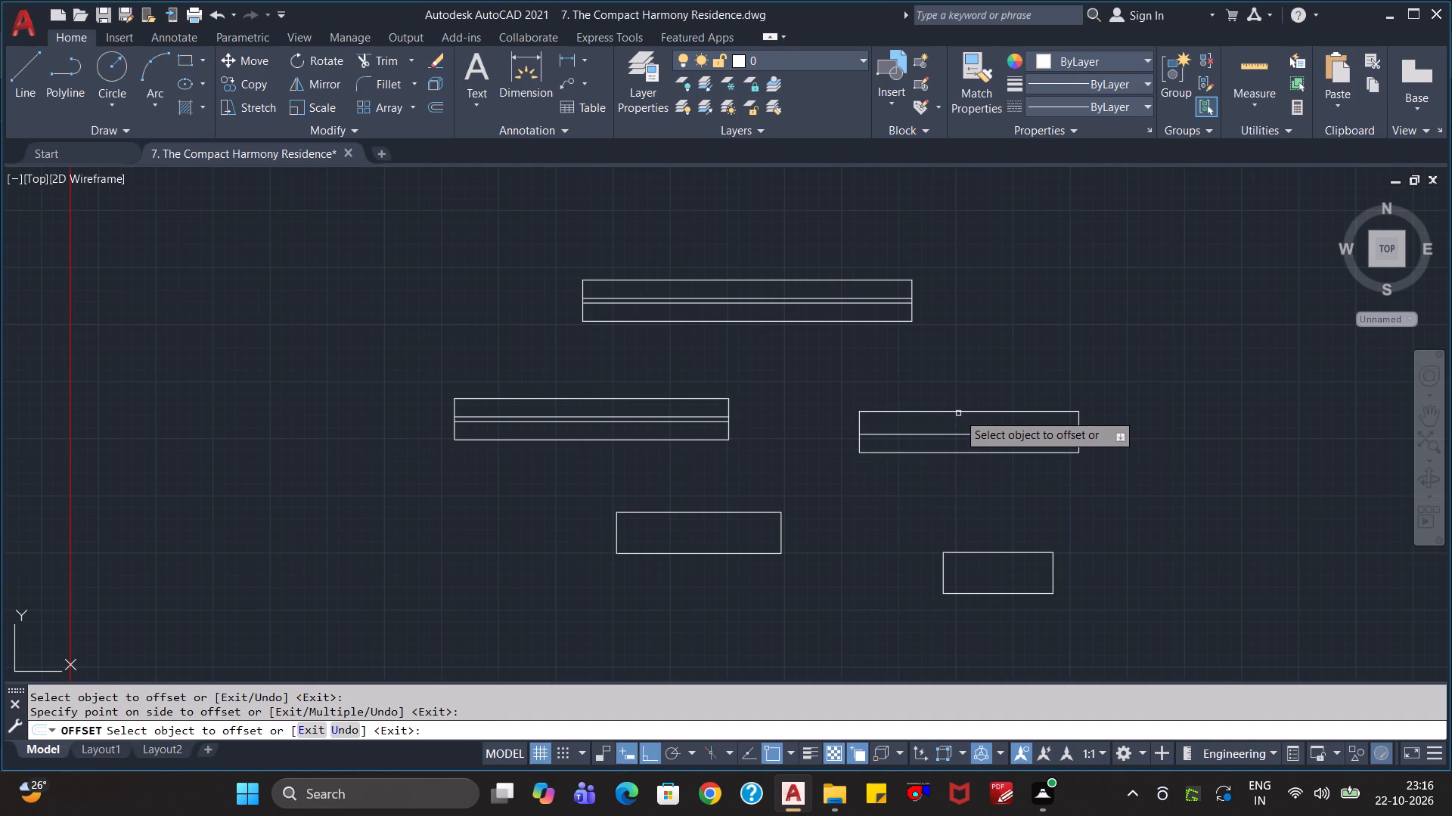
click(962, 412)
click(960, 426)
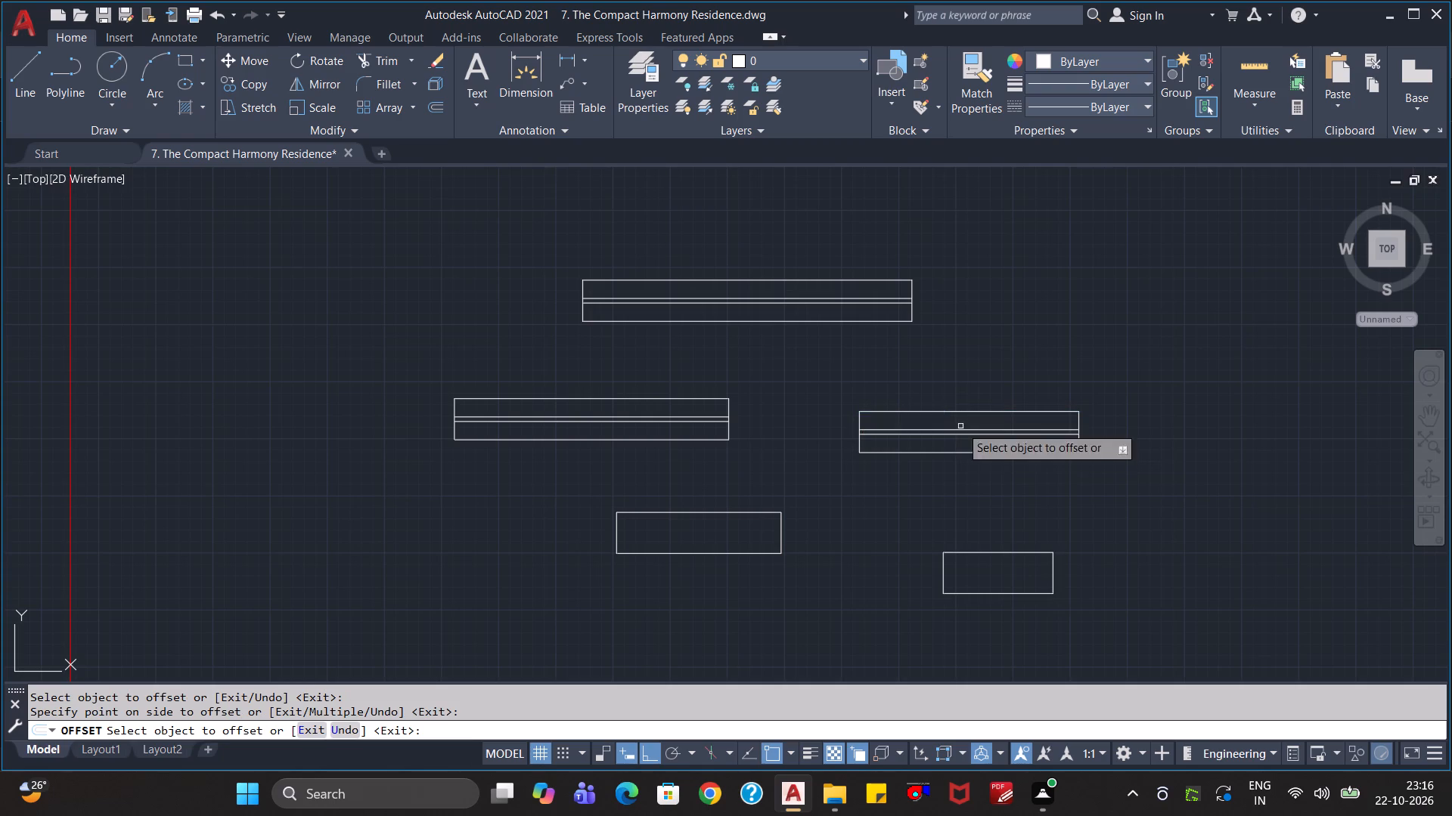
Offset both long edges of the 2' and 3' rectangles 4" inward.
click(986, 552)
click(986, 568)
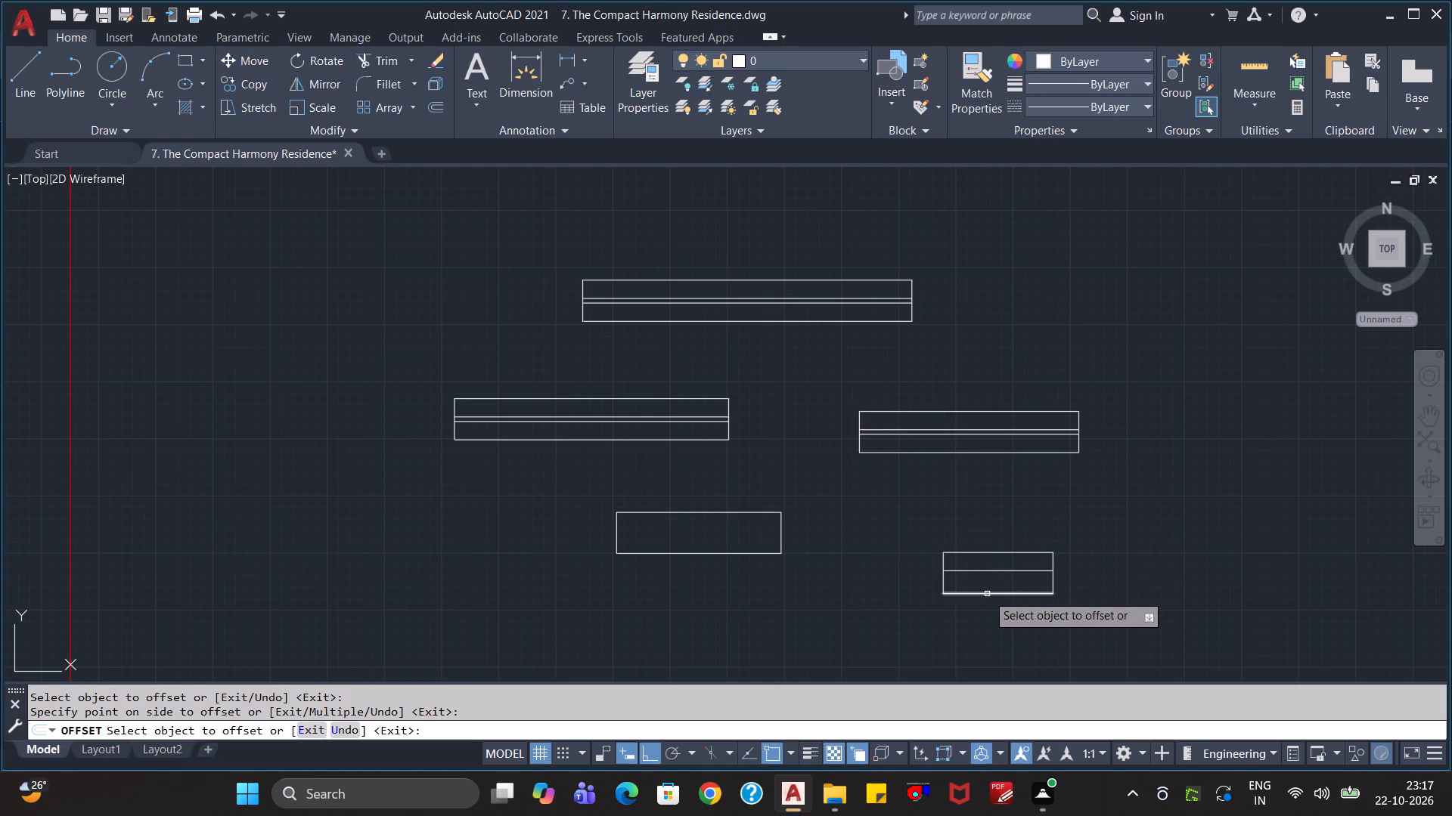
click(987, 594)
click(1000, 564)
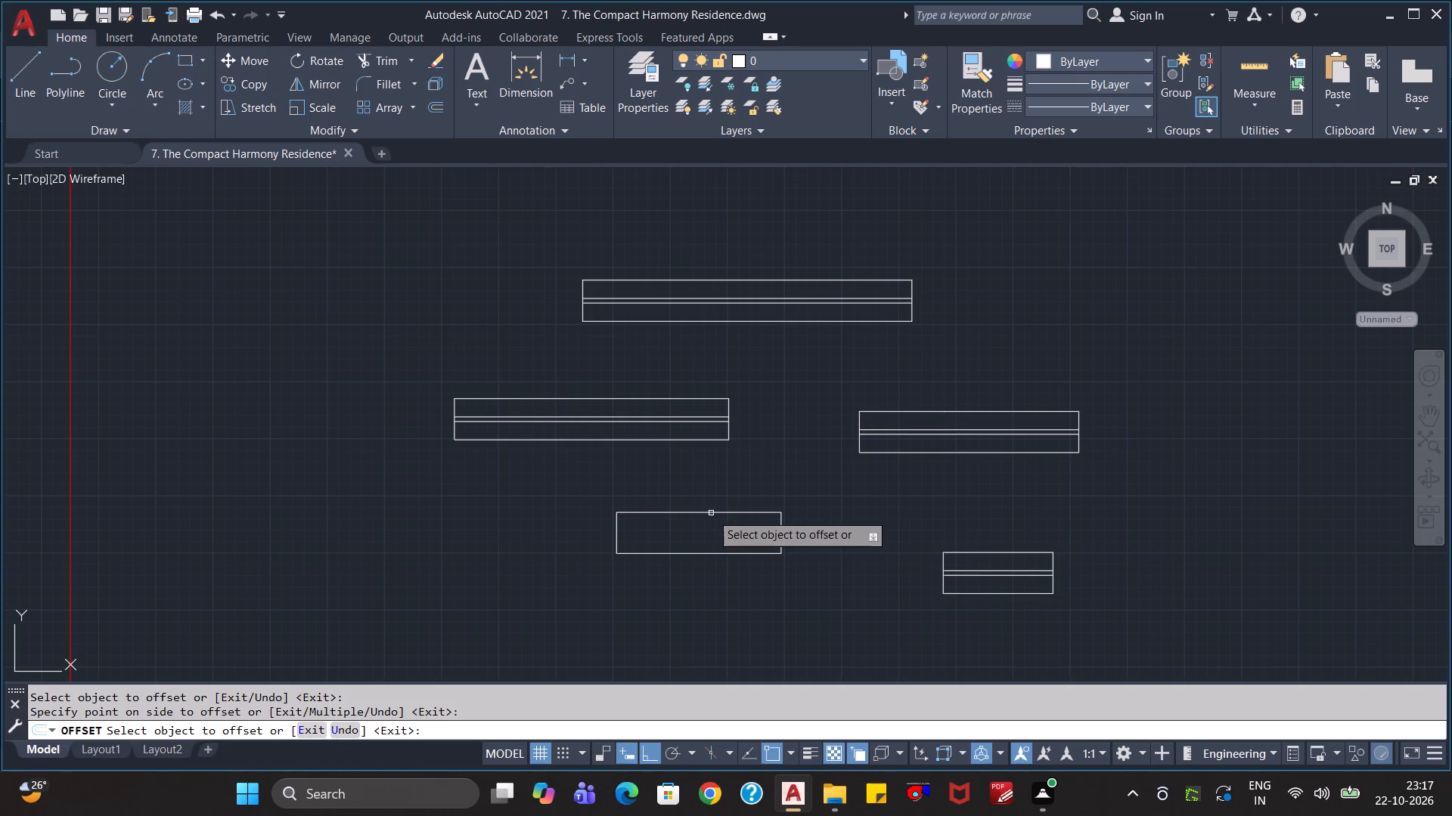
click(710, 512)
click(694, 546)
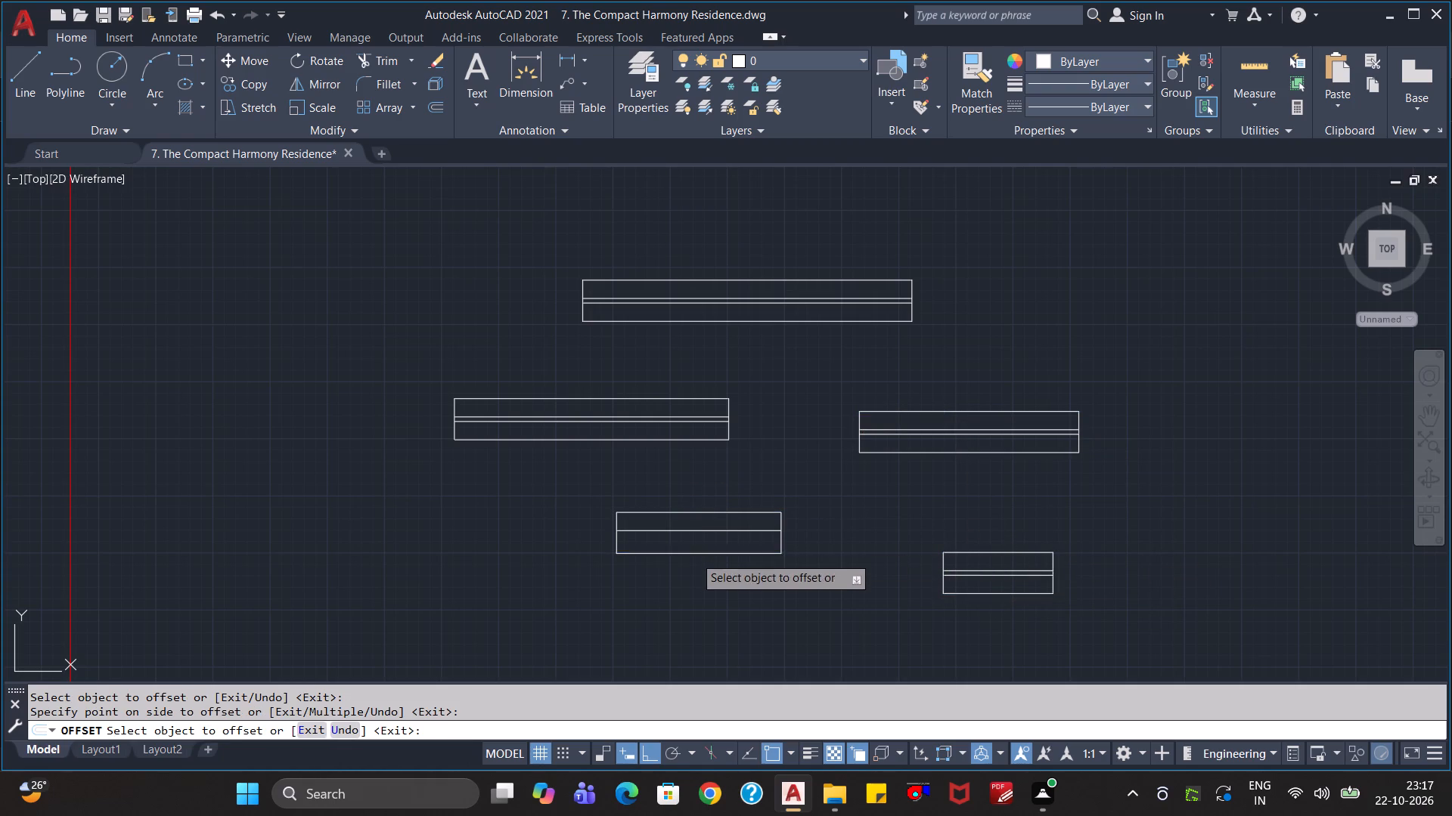
click(694, 556)
click(703, 531)
scroll(809, 488, down, 1)
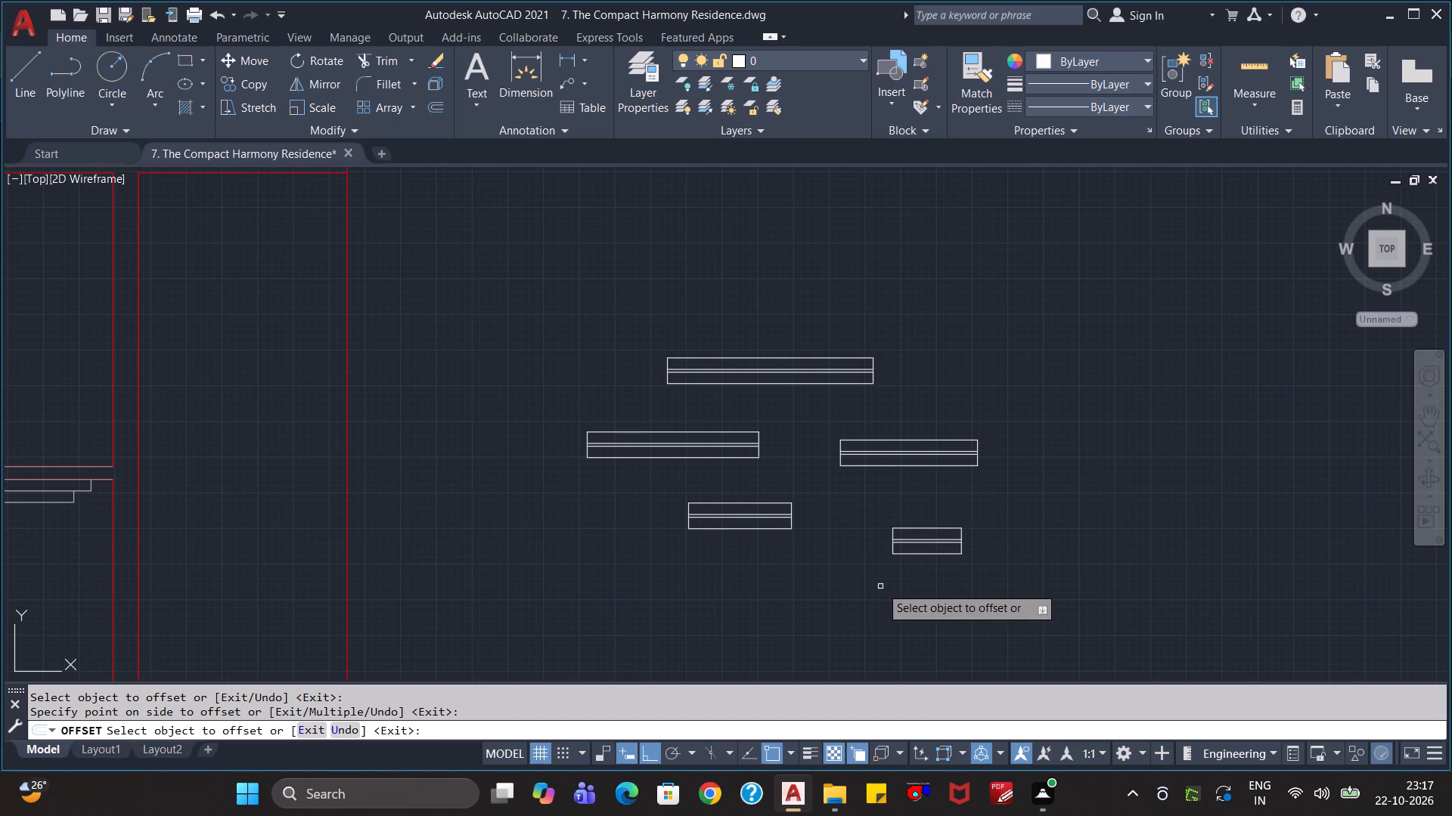
key(Escape)
key(Escape)
key(Escape)
Define the 6' window as a block named "Window".
scroll(944, 591, down, 1)
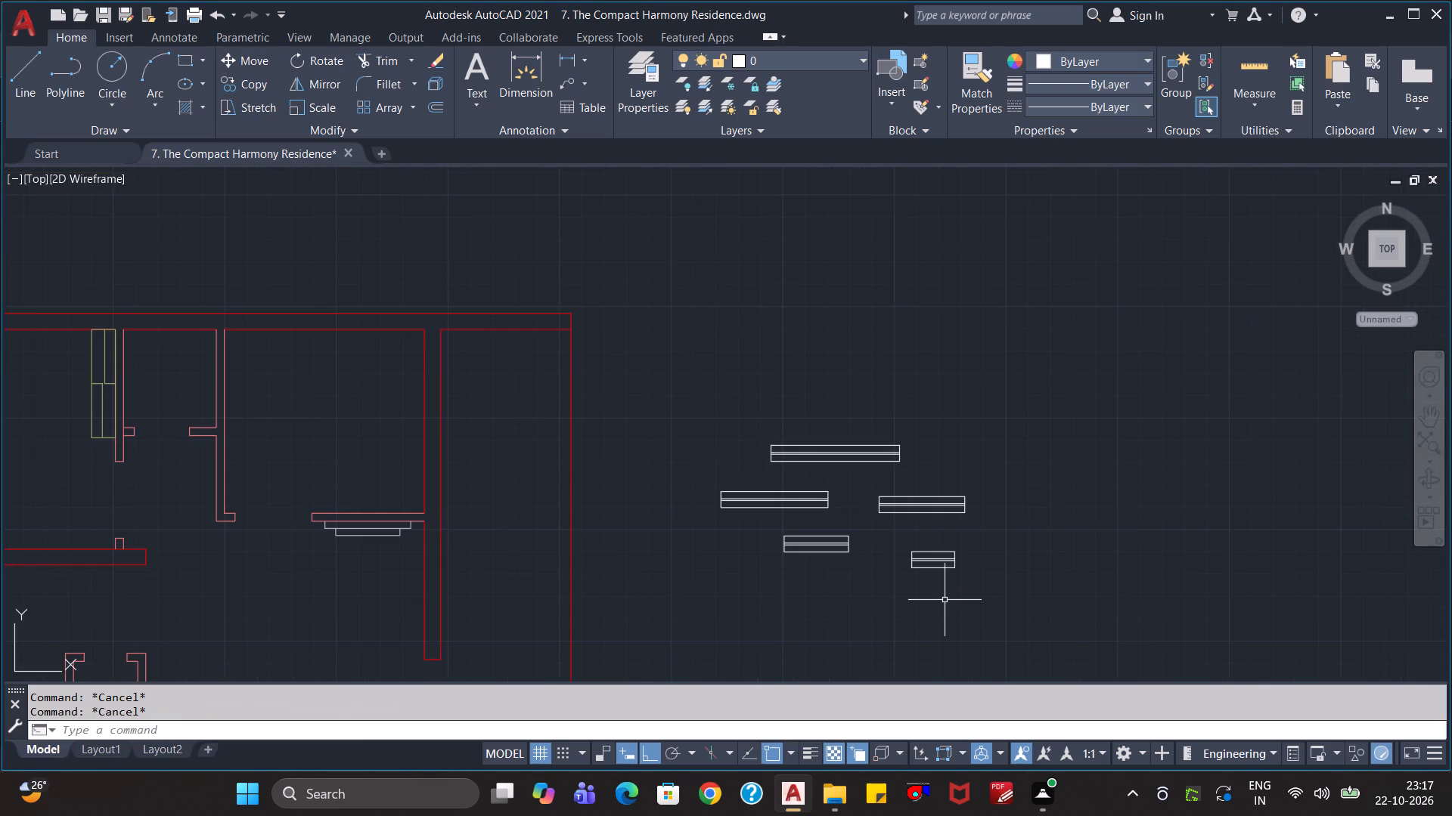
scroll(945, 600, up, 1)
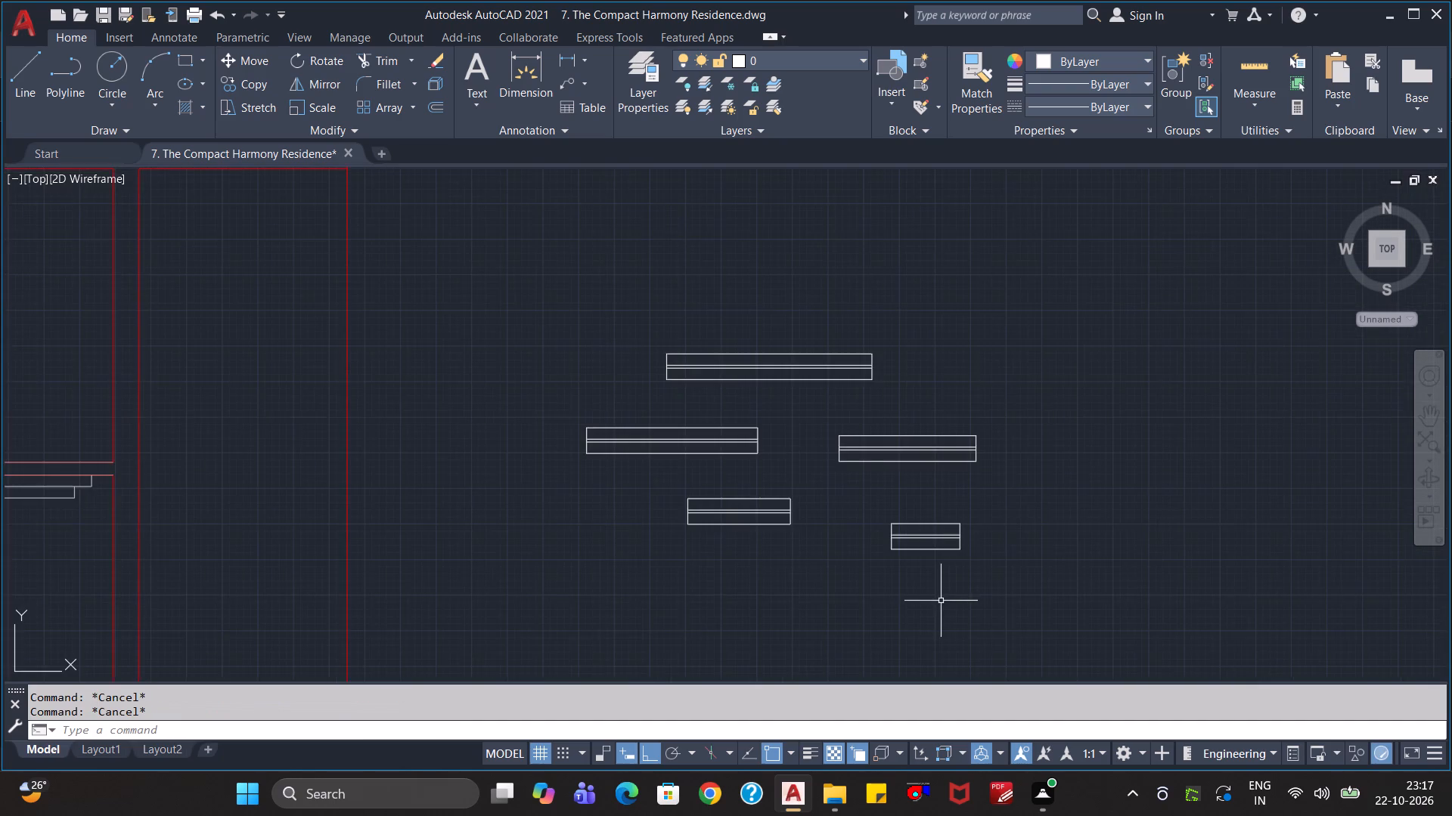
scroll(938, 604, down, 1)
middle_drag(715, 615, 911, 405)
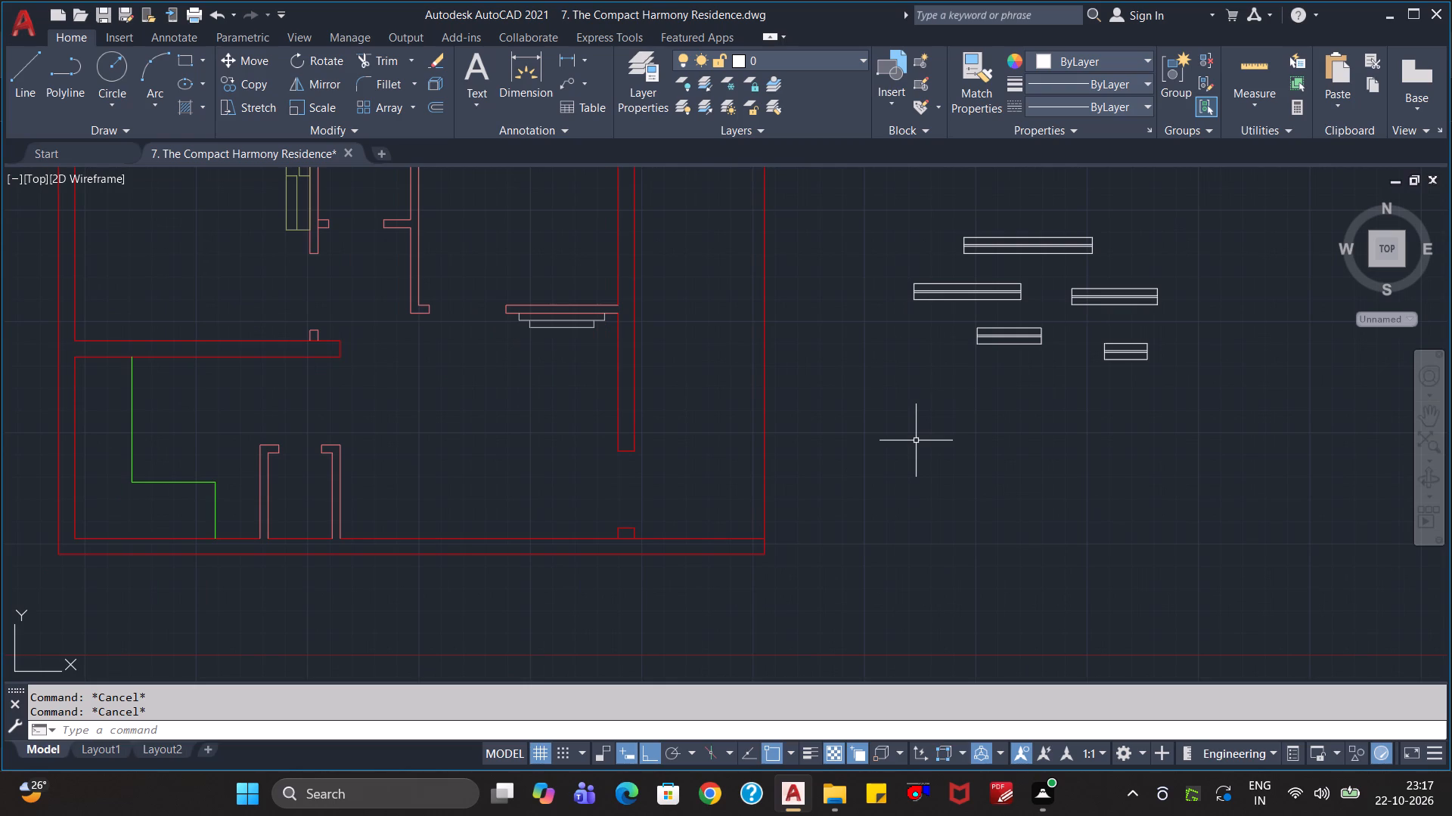
click(1118, 221)
click(951, 259)
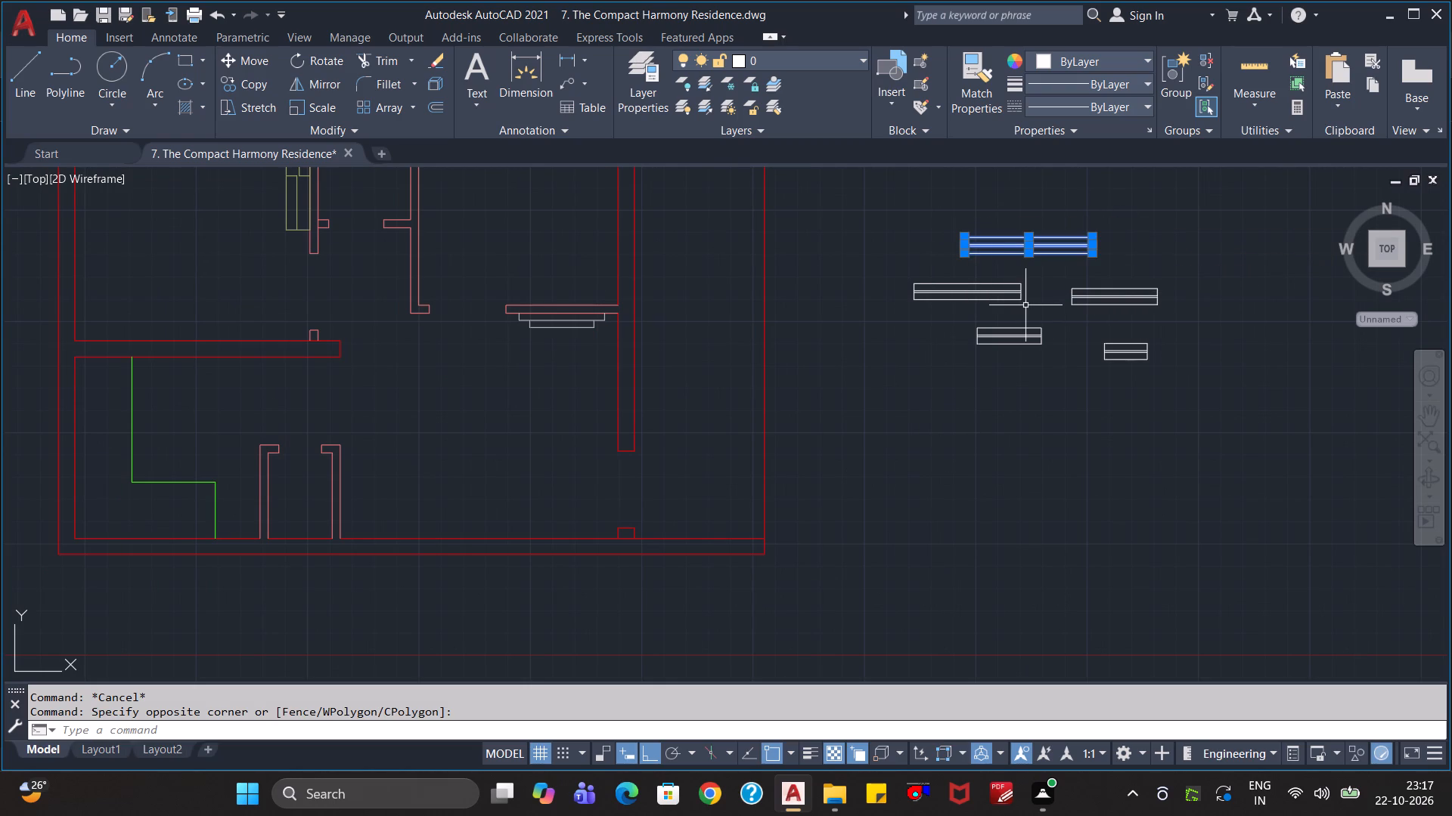
text(block)
key(Return)
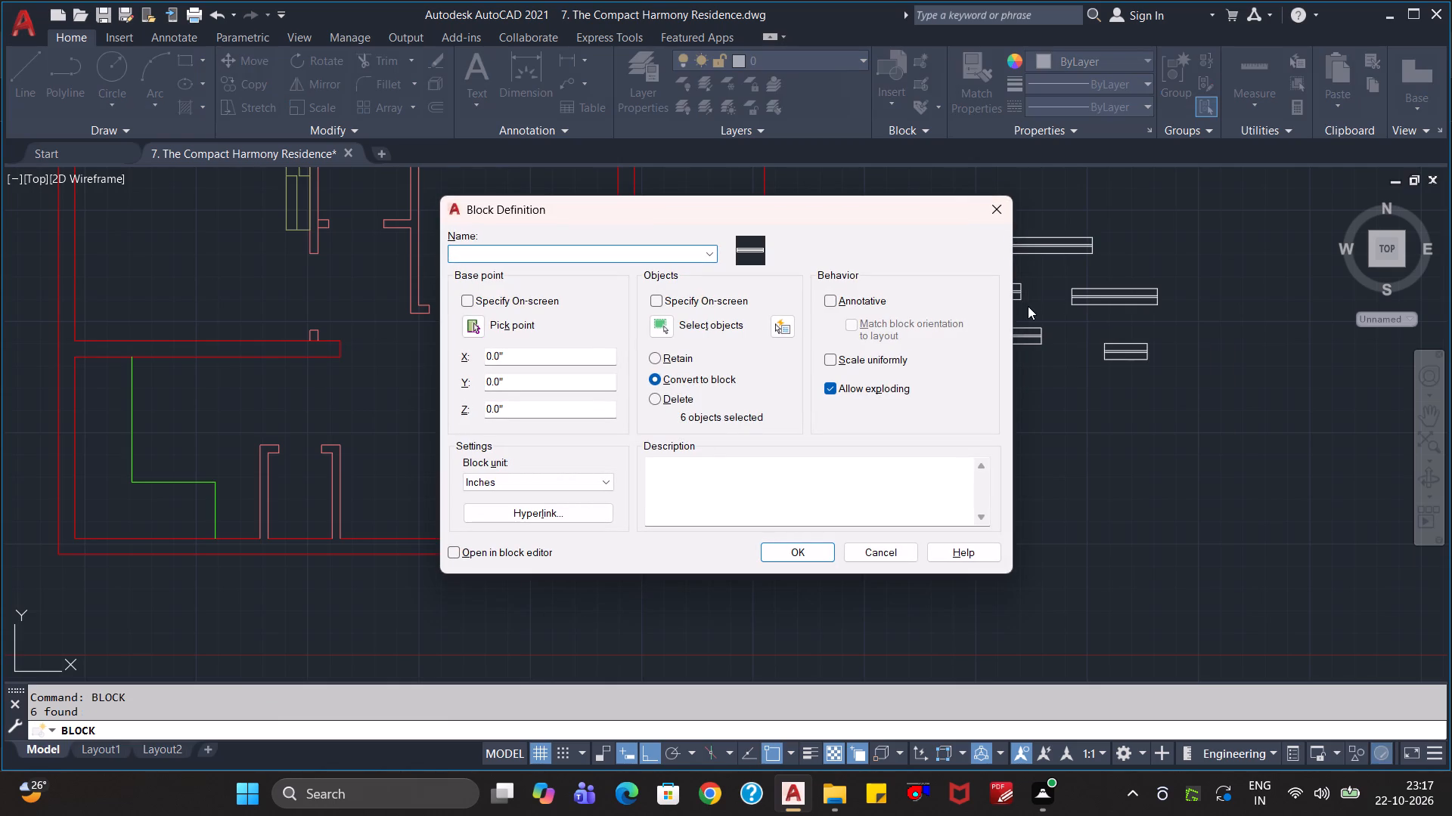
text(Window)
key(Return)
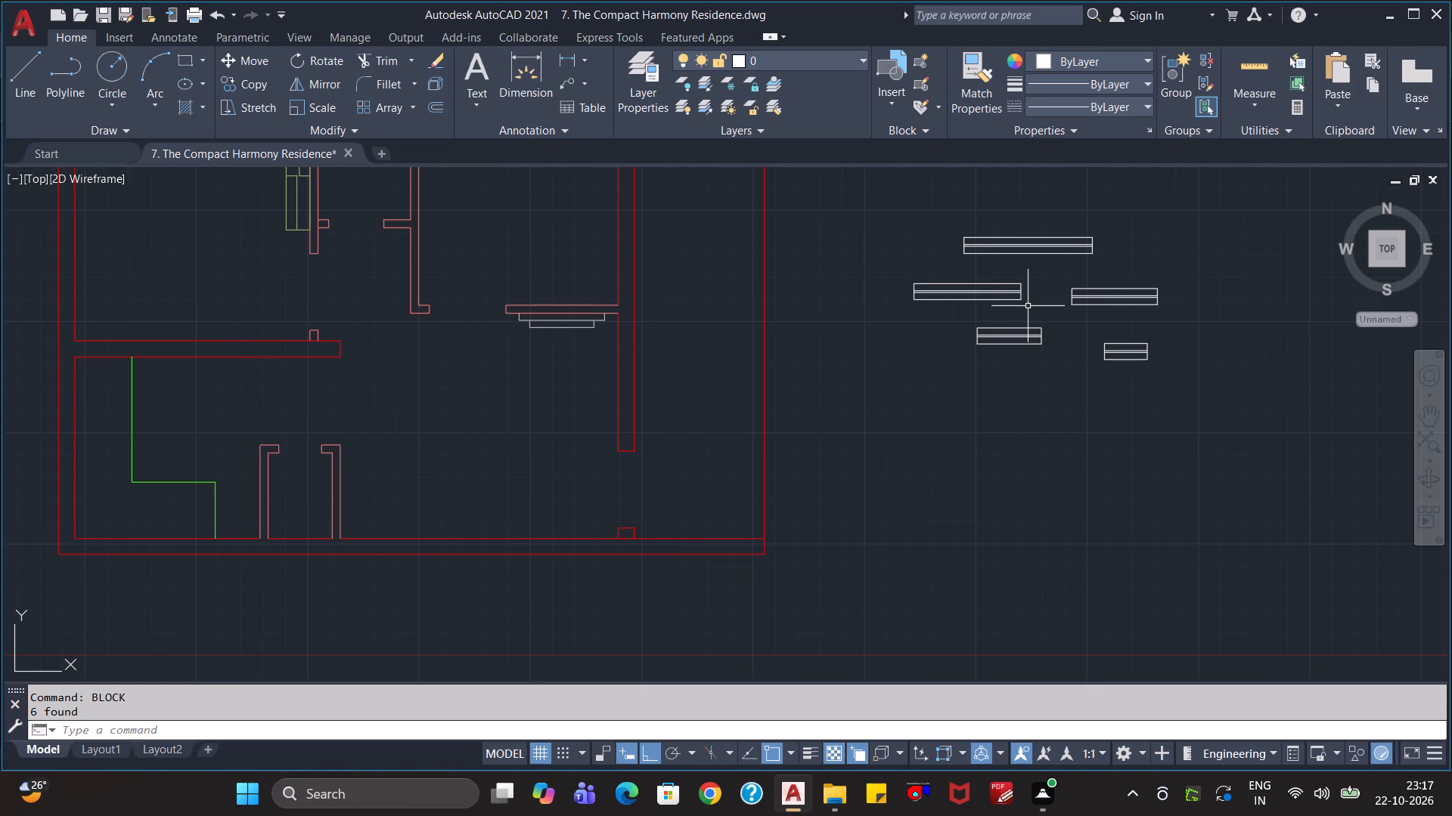
Define the 5' window as a block named "Window 1".
click(1036, 307)
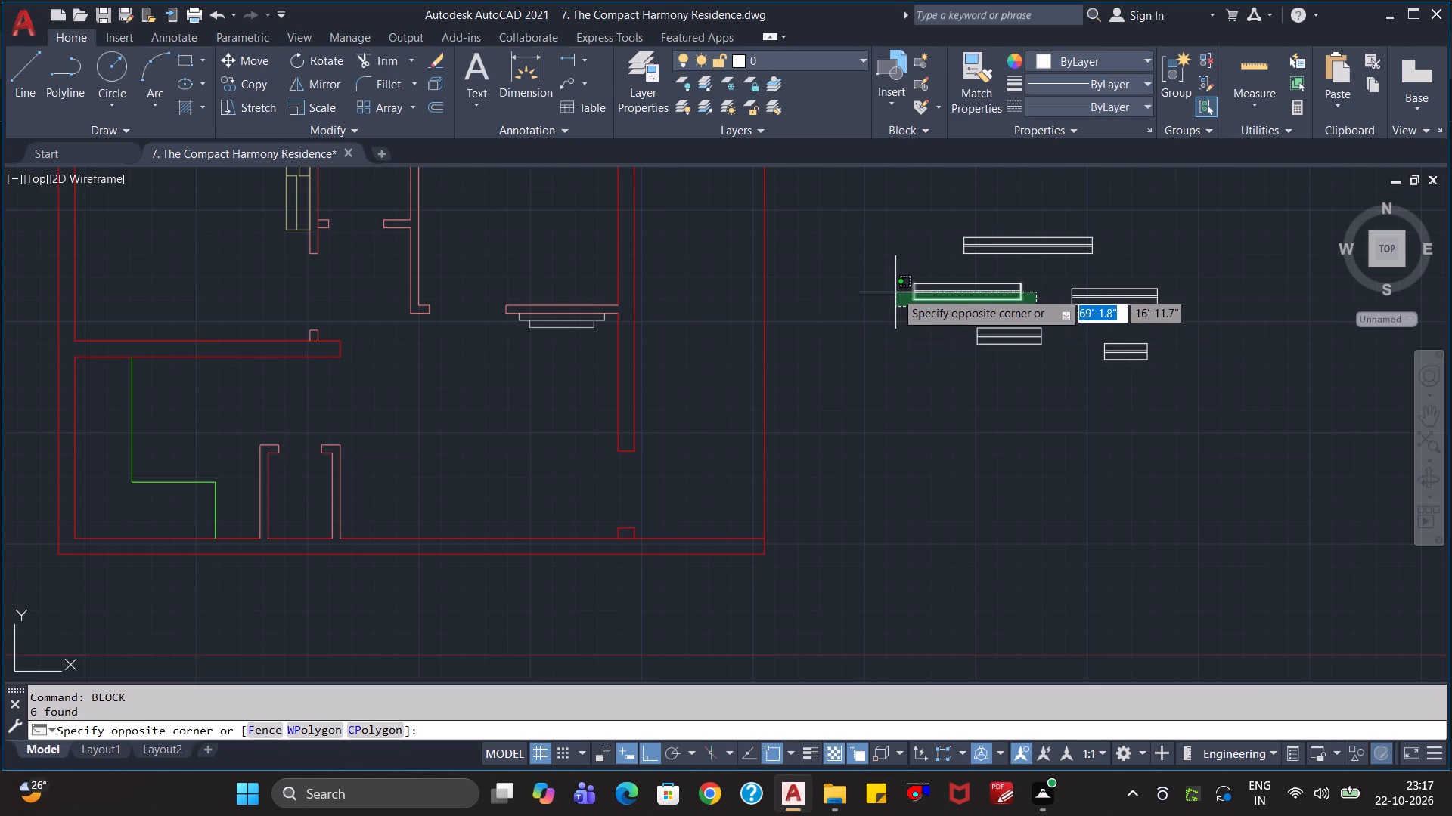
click(899, 265)
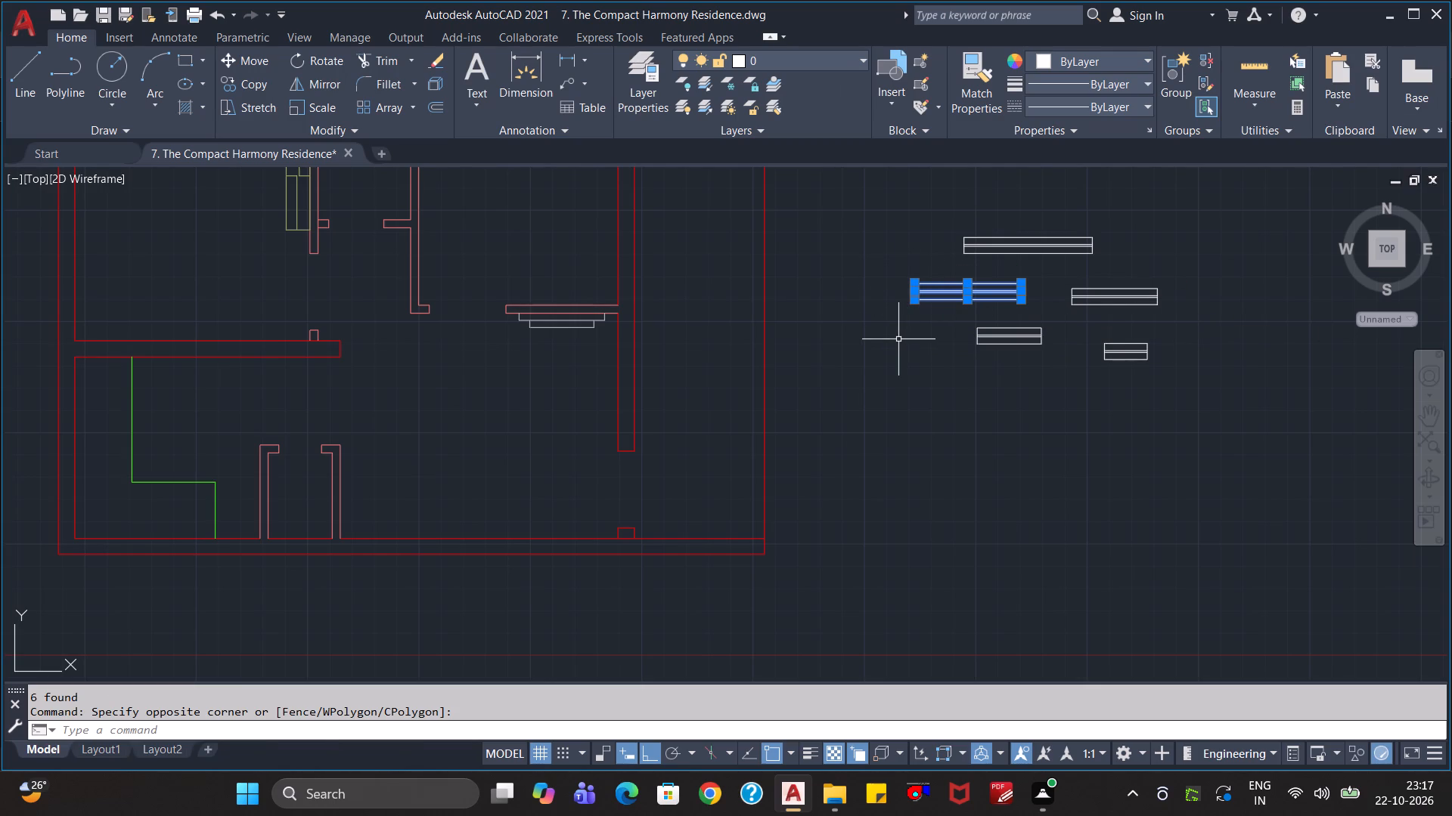
text(block)
key(Return)
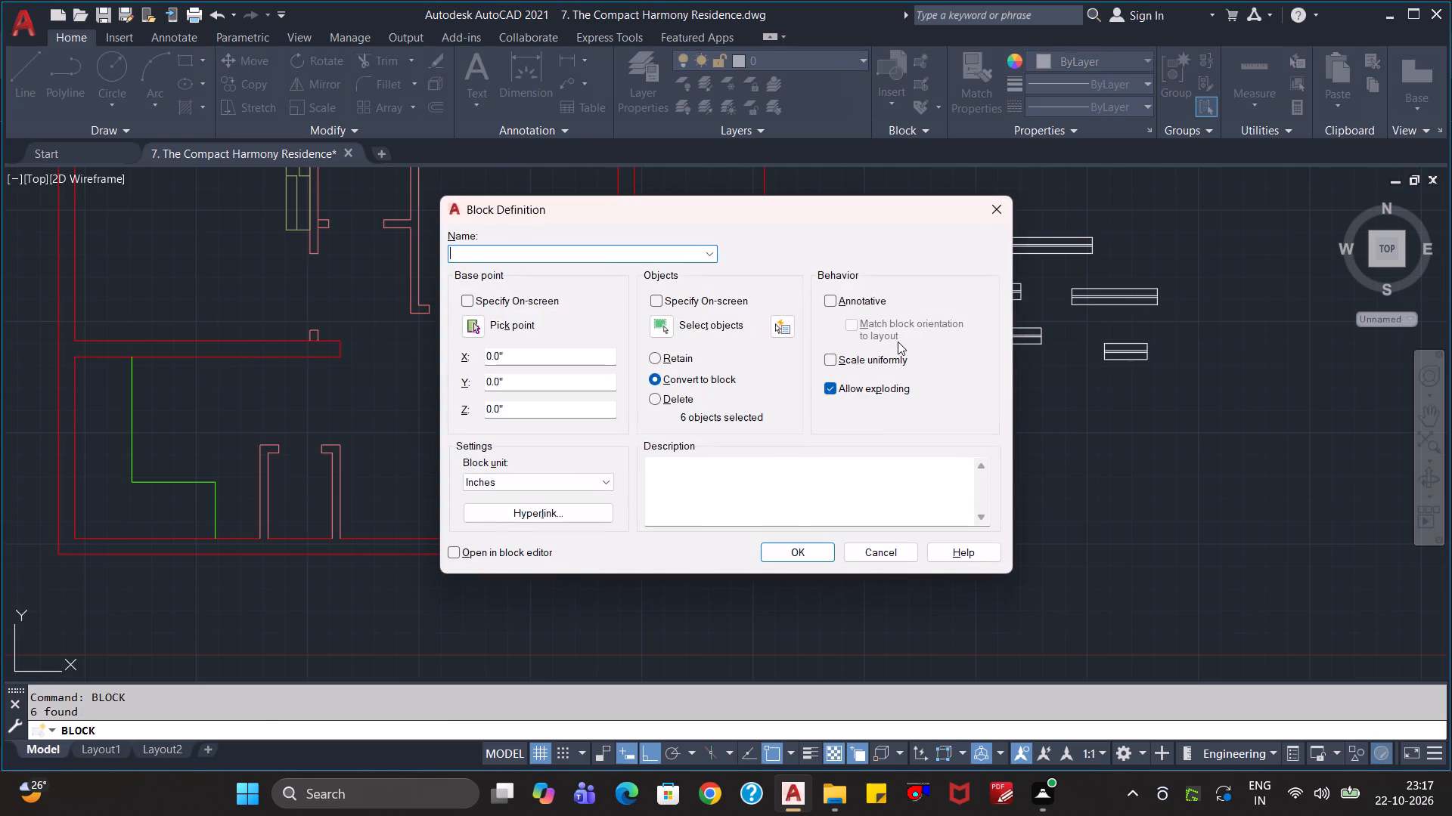
text(window)
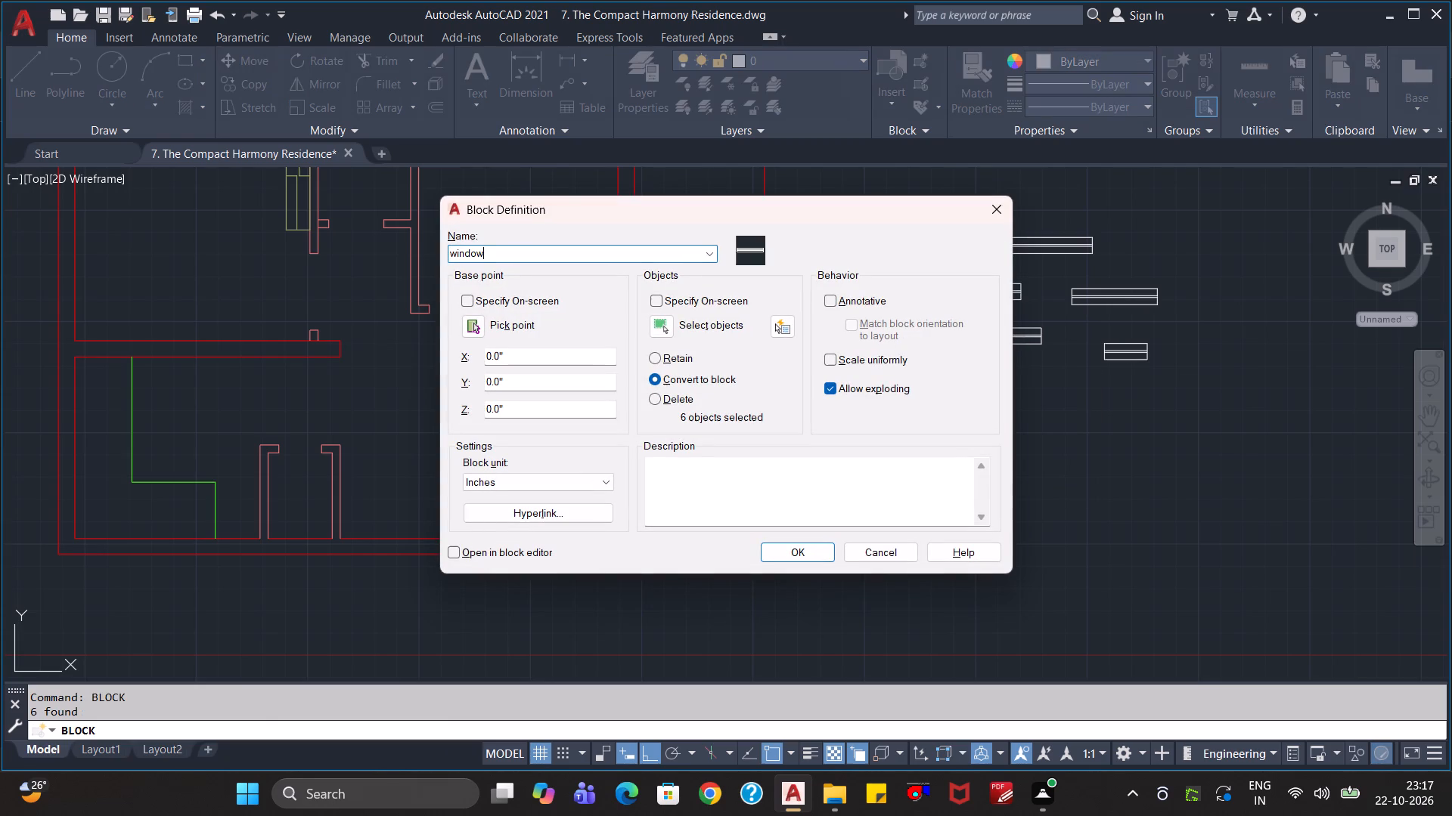
key(BackSpace)
key(BackSpace)
key(BackSpace)
key(BackSpace)
key(BackSpace)
key(BackSpace)
key(BackSpace)
key(BackSpace)
key(BackSpace)
text(Window 1)
key(Return)
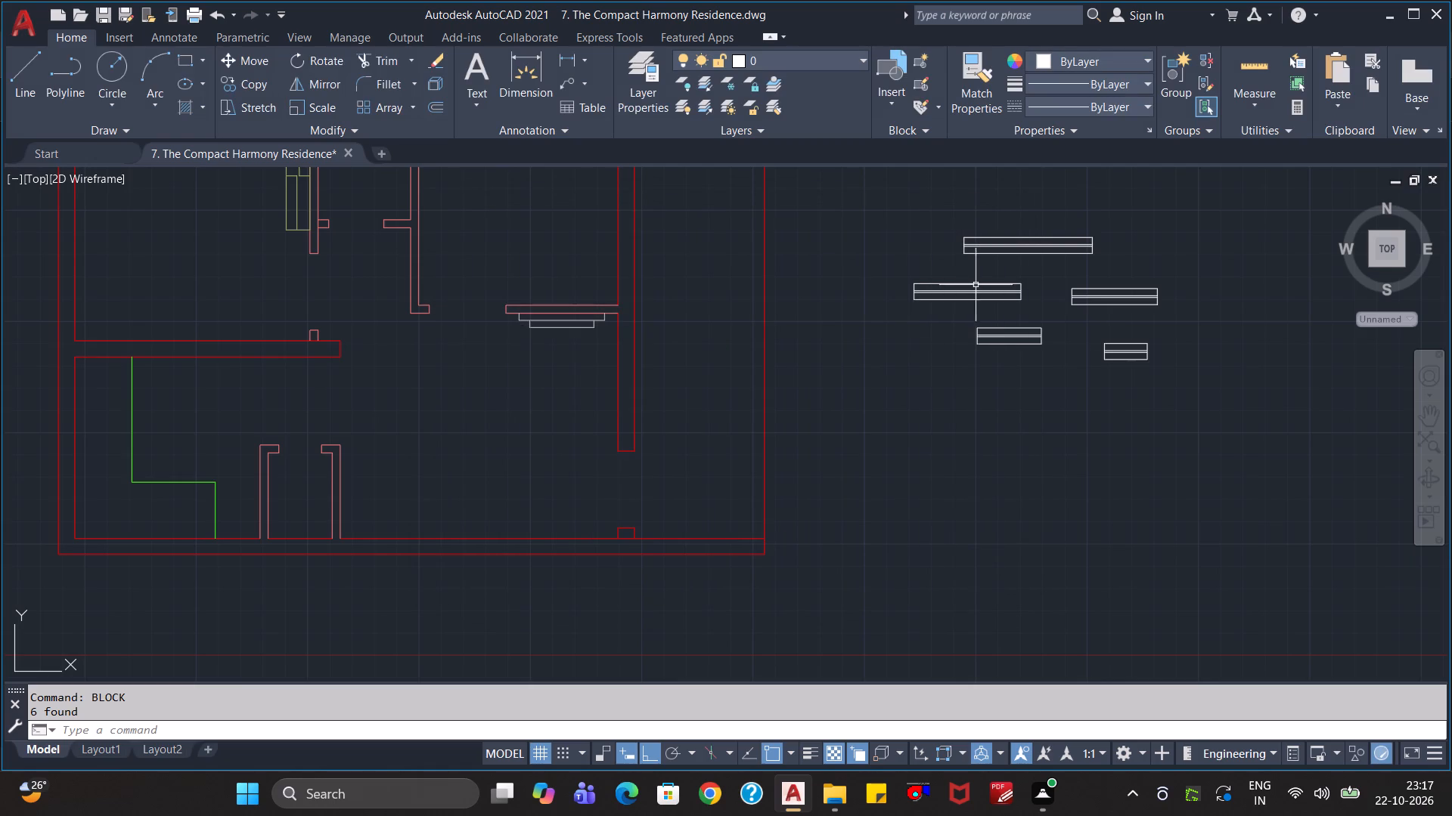
Define the 4' window as a block named "Window 2".
click(1171, 273)
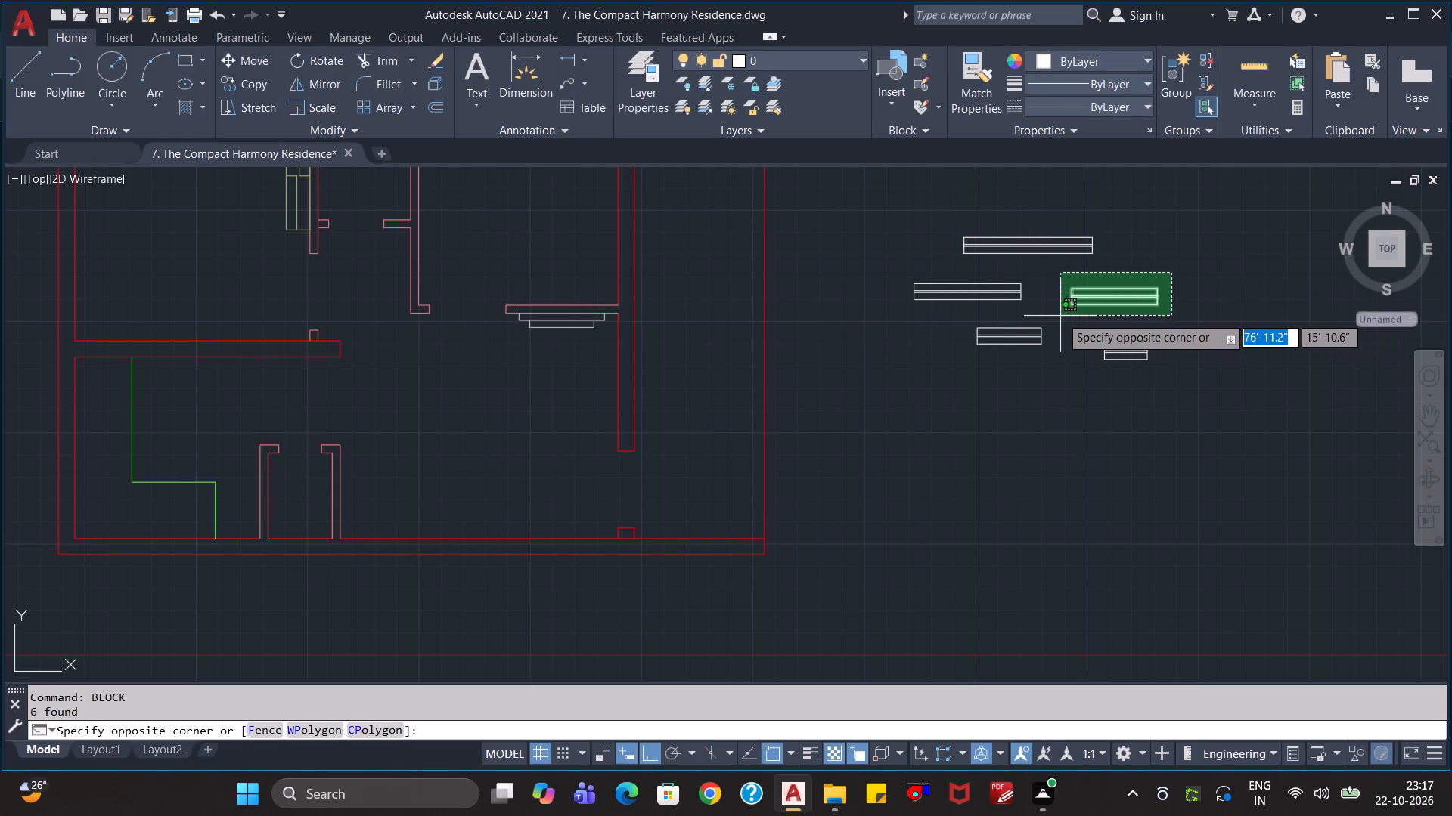
click(1060, 316)
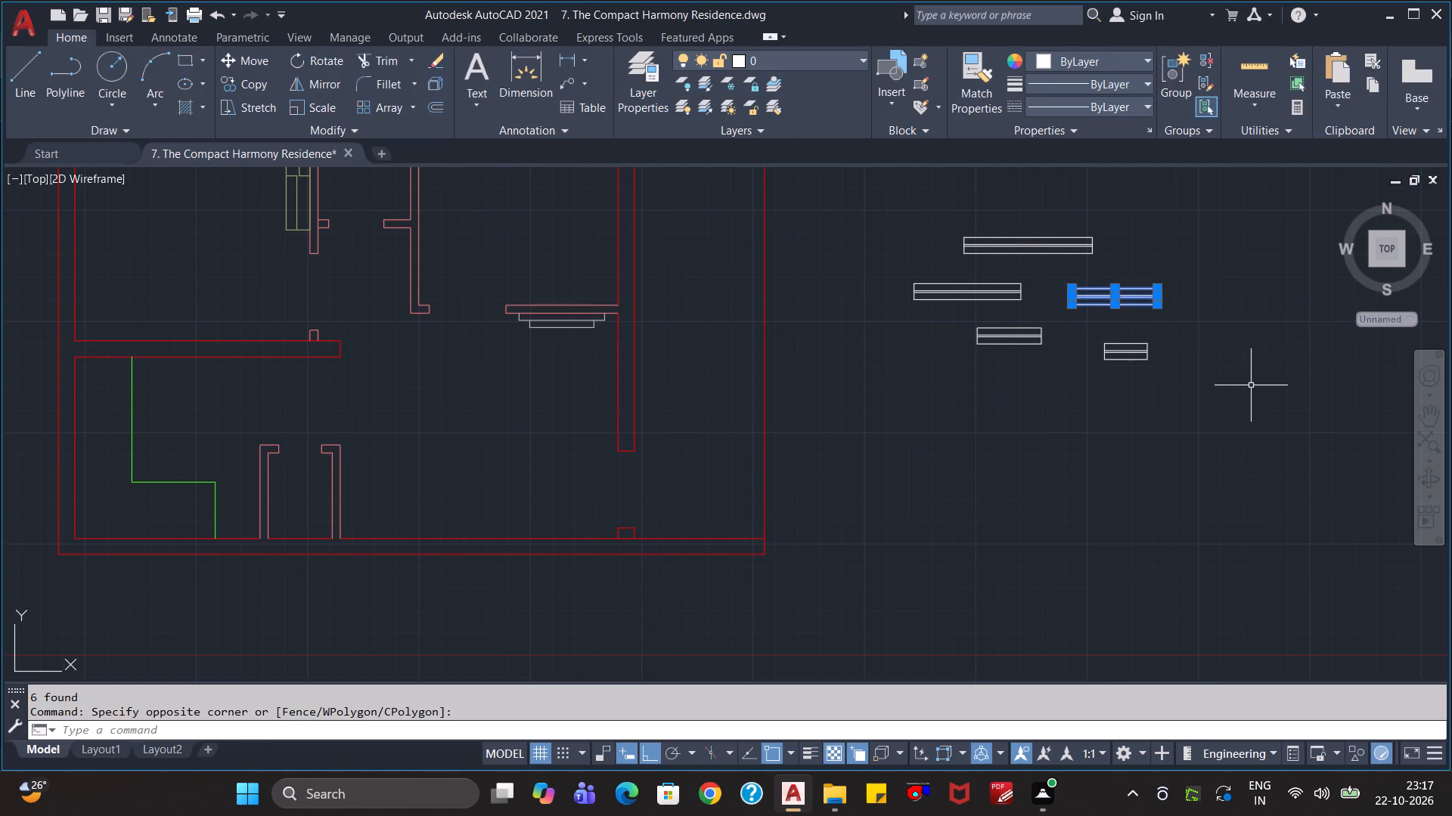
text(block)
key(Return)
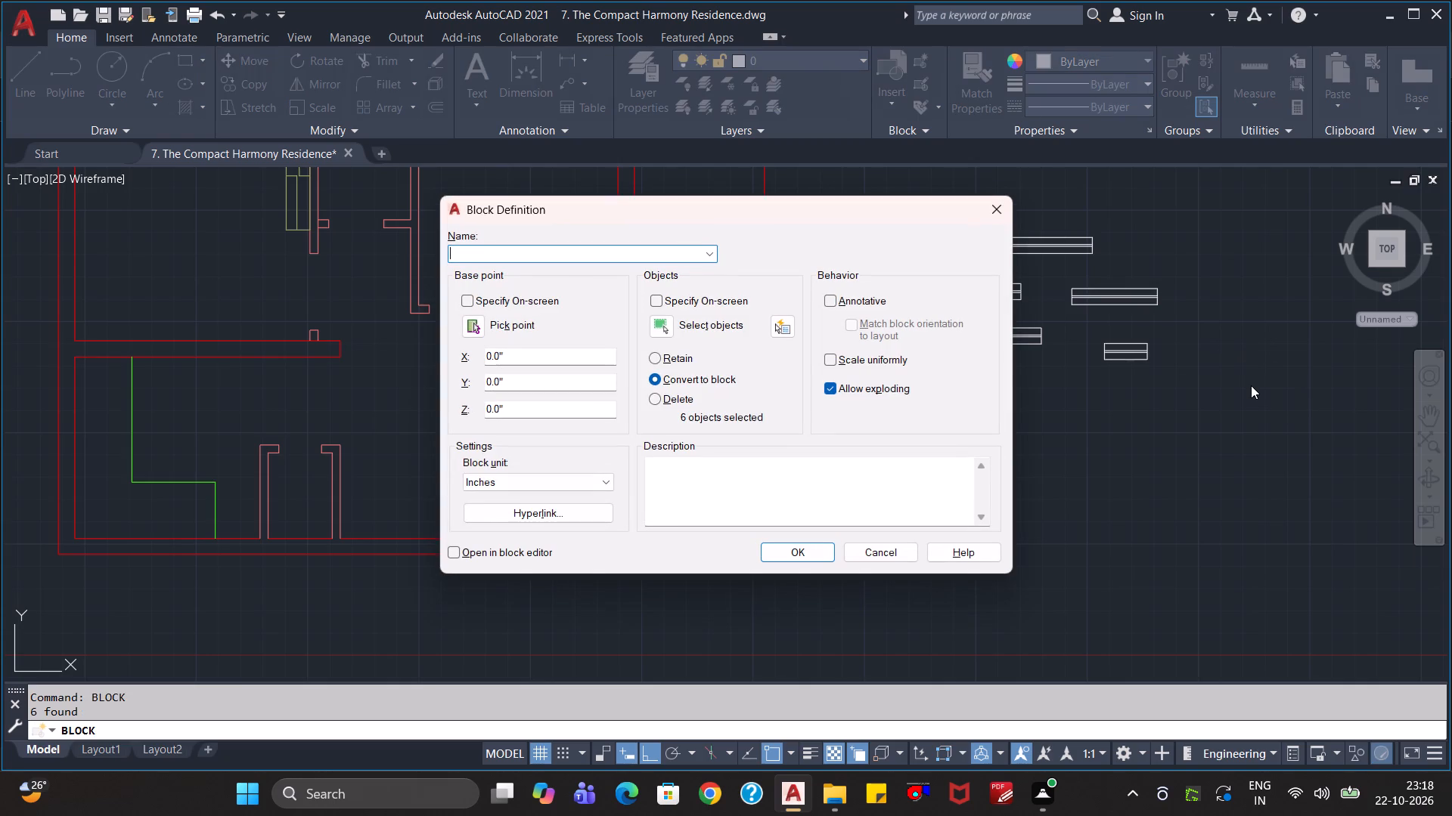
text(Win)
text(dow 2)
key(Return)
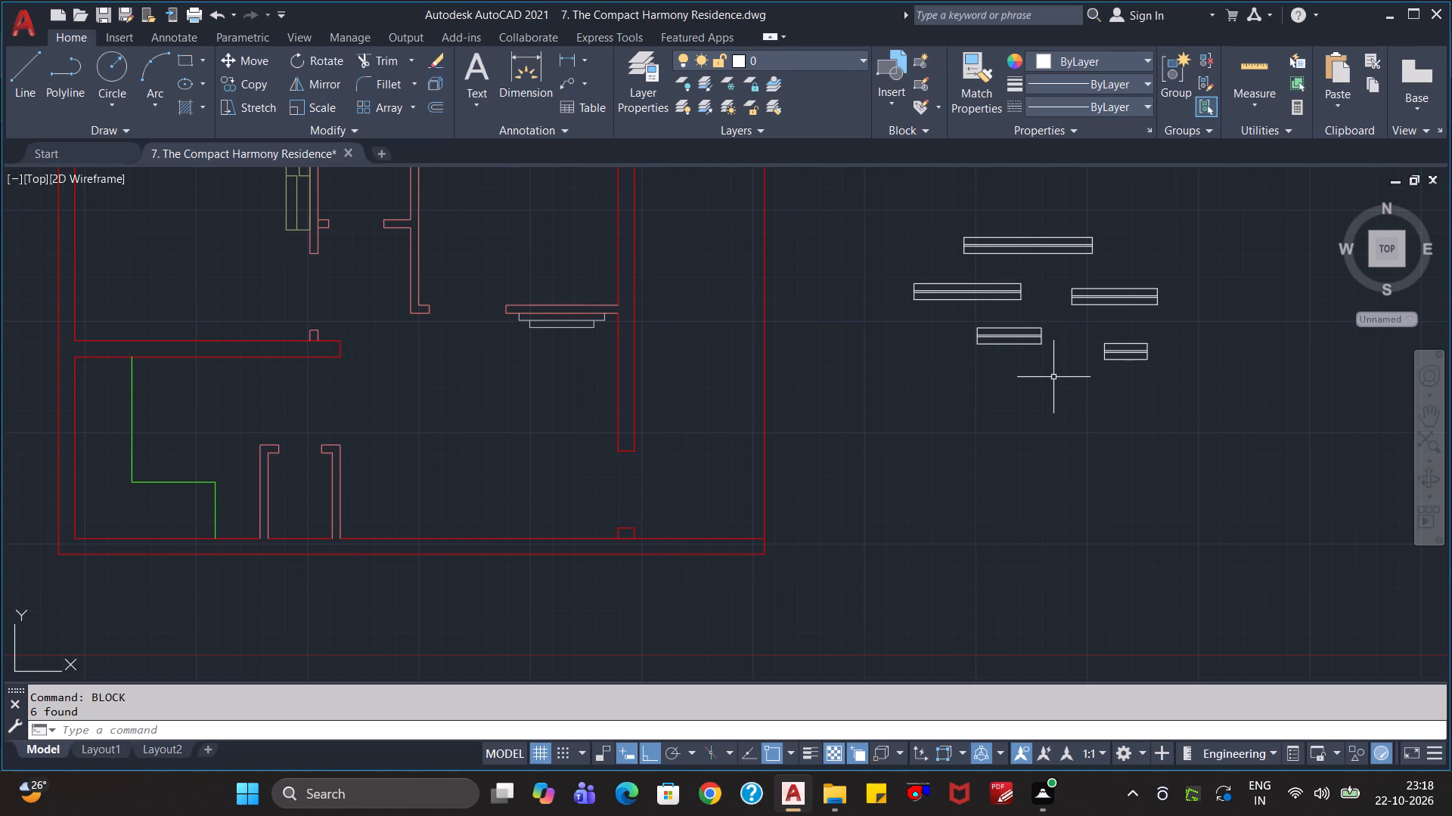
Define the 3' window as a block named "Kitchen Window KW".
click(1059, 372)
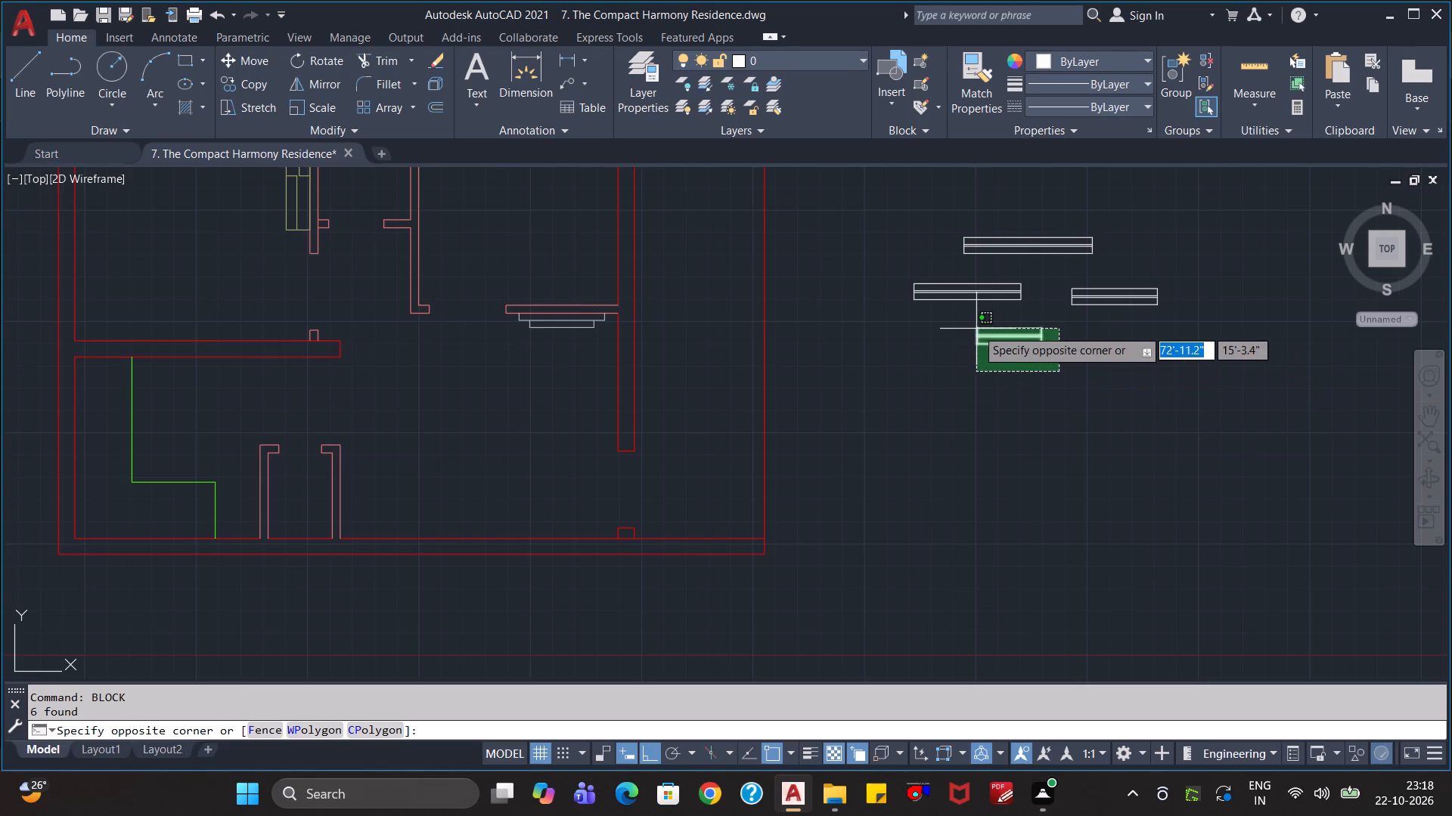
click(966, 326)
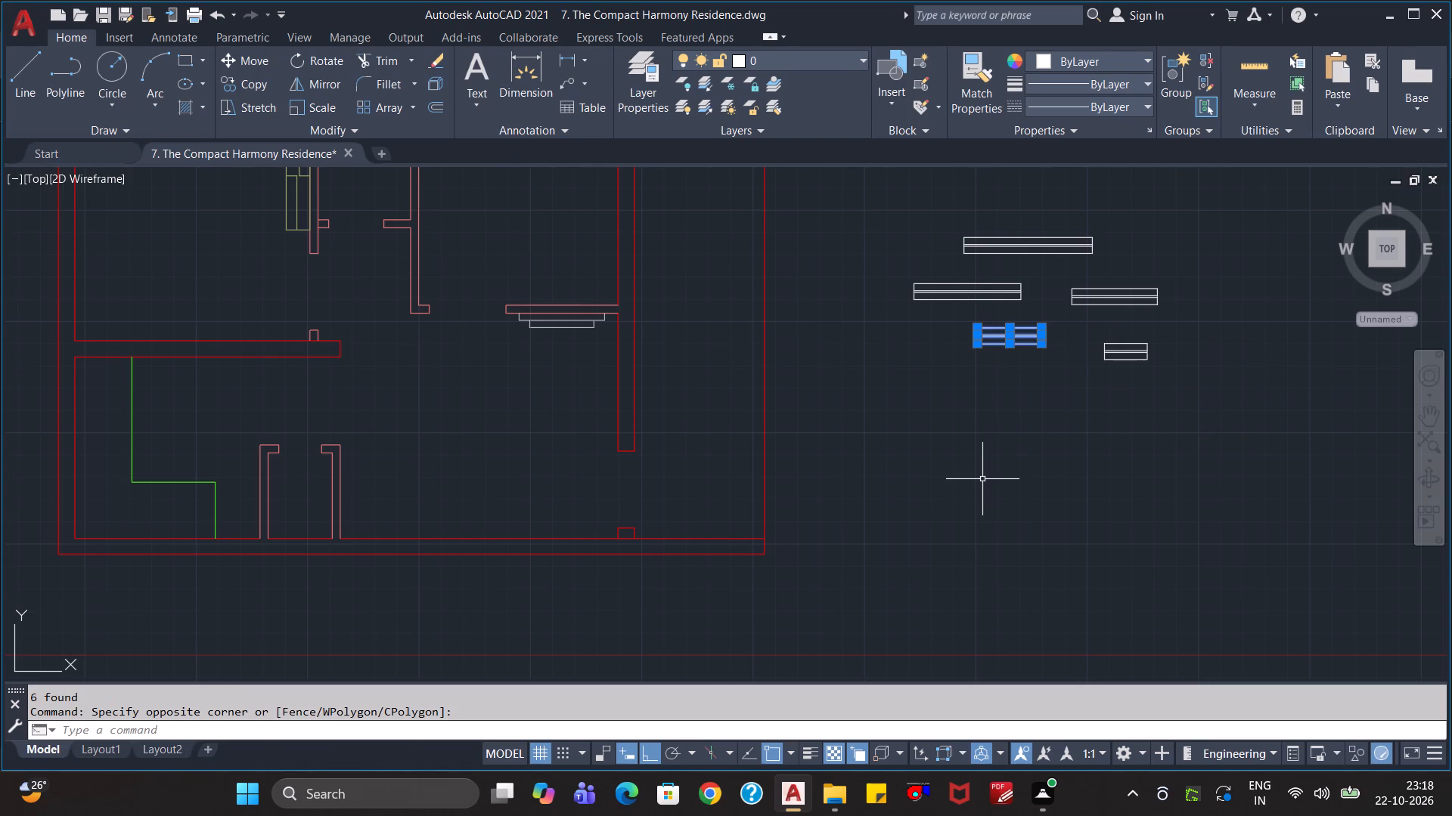
text(block)
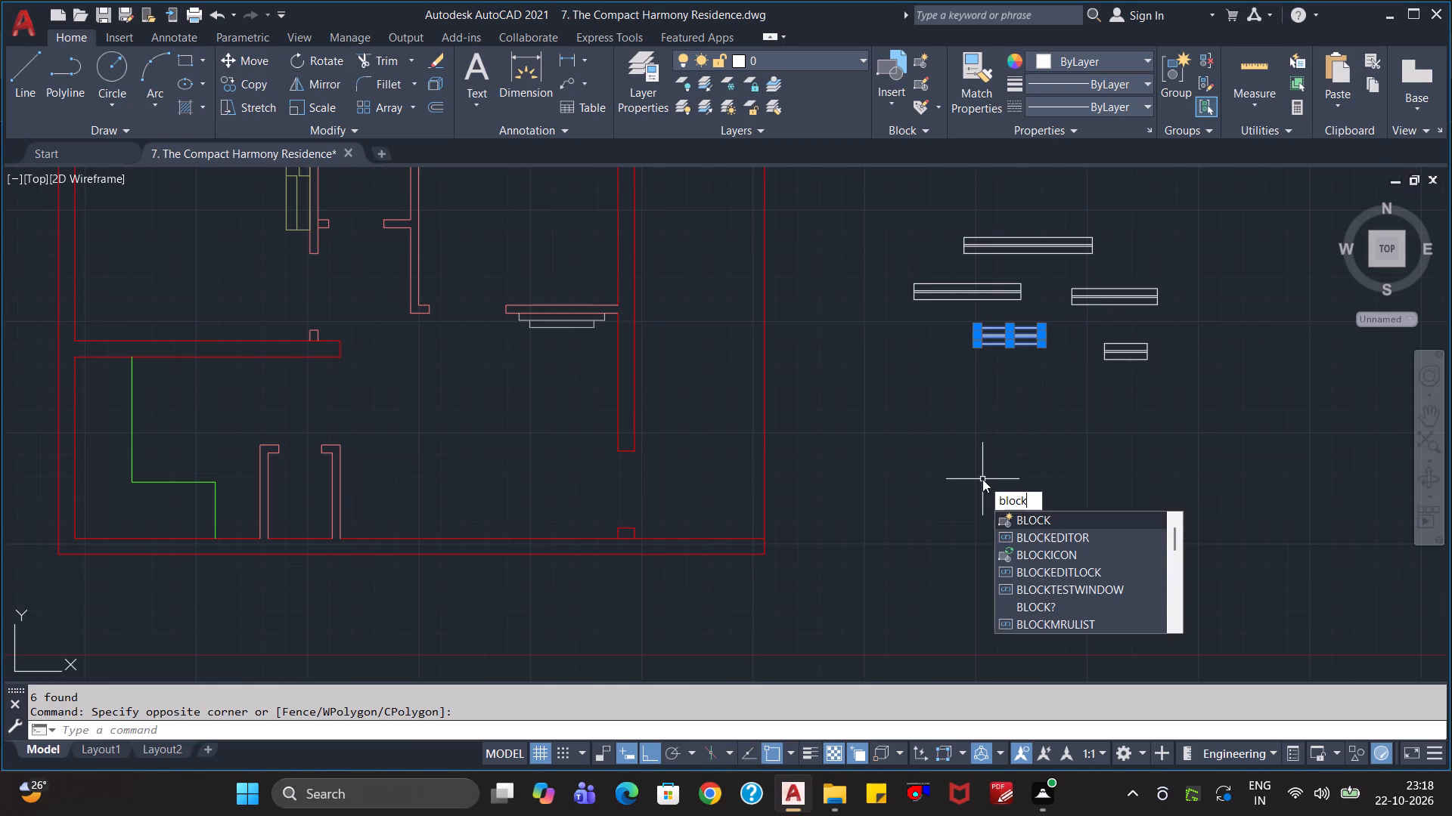
key(Return)
text(Kitche)
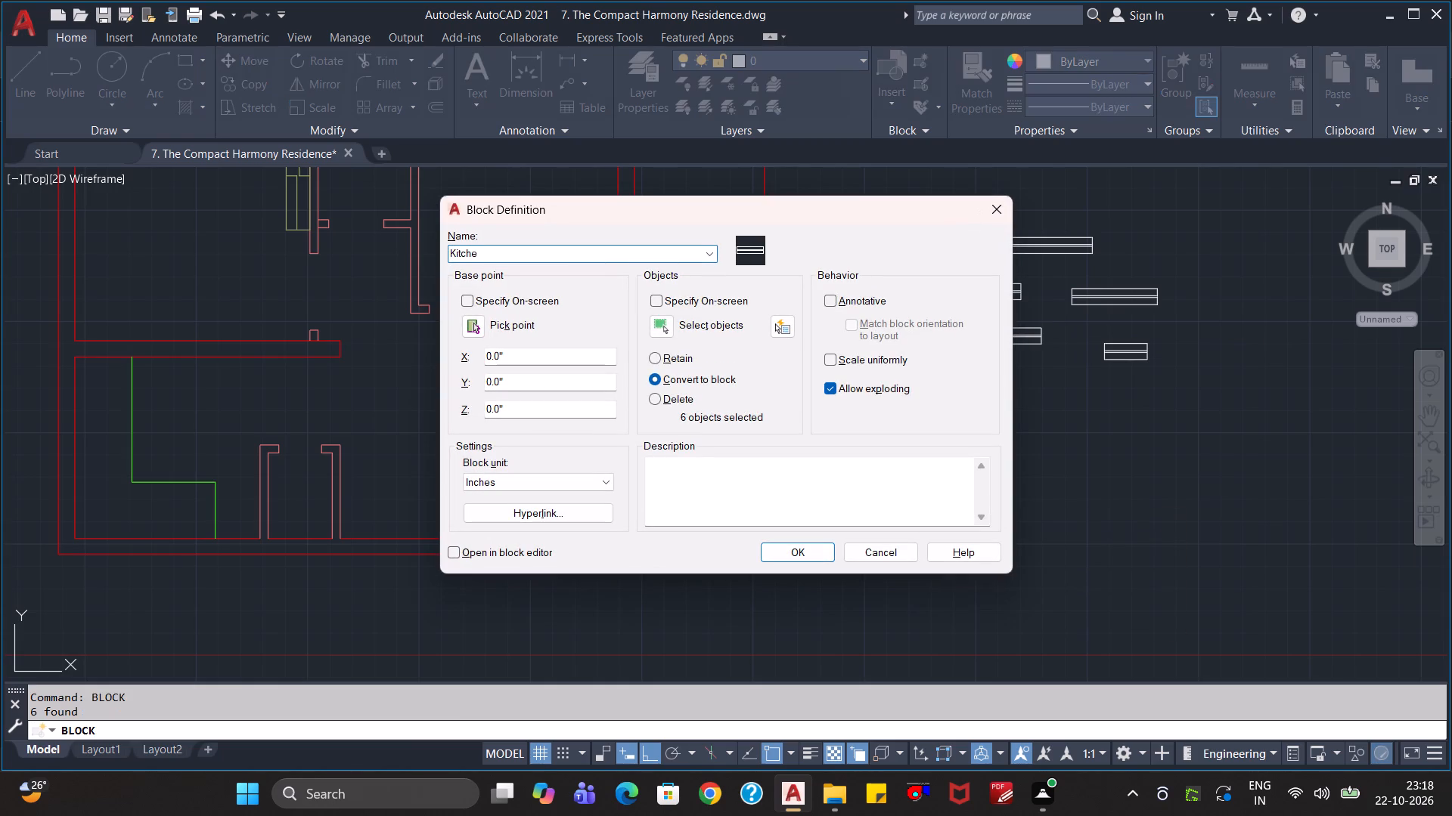
text(n Window)
key(space)
text(KW)
key(Return)
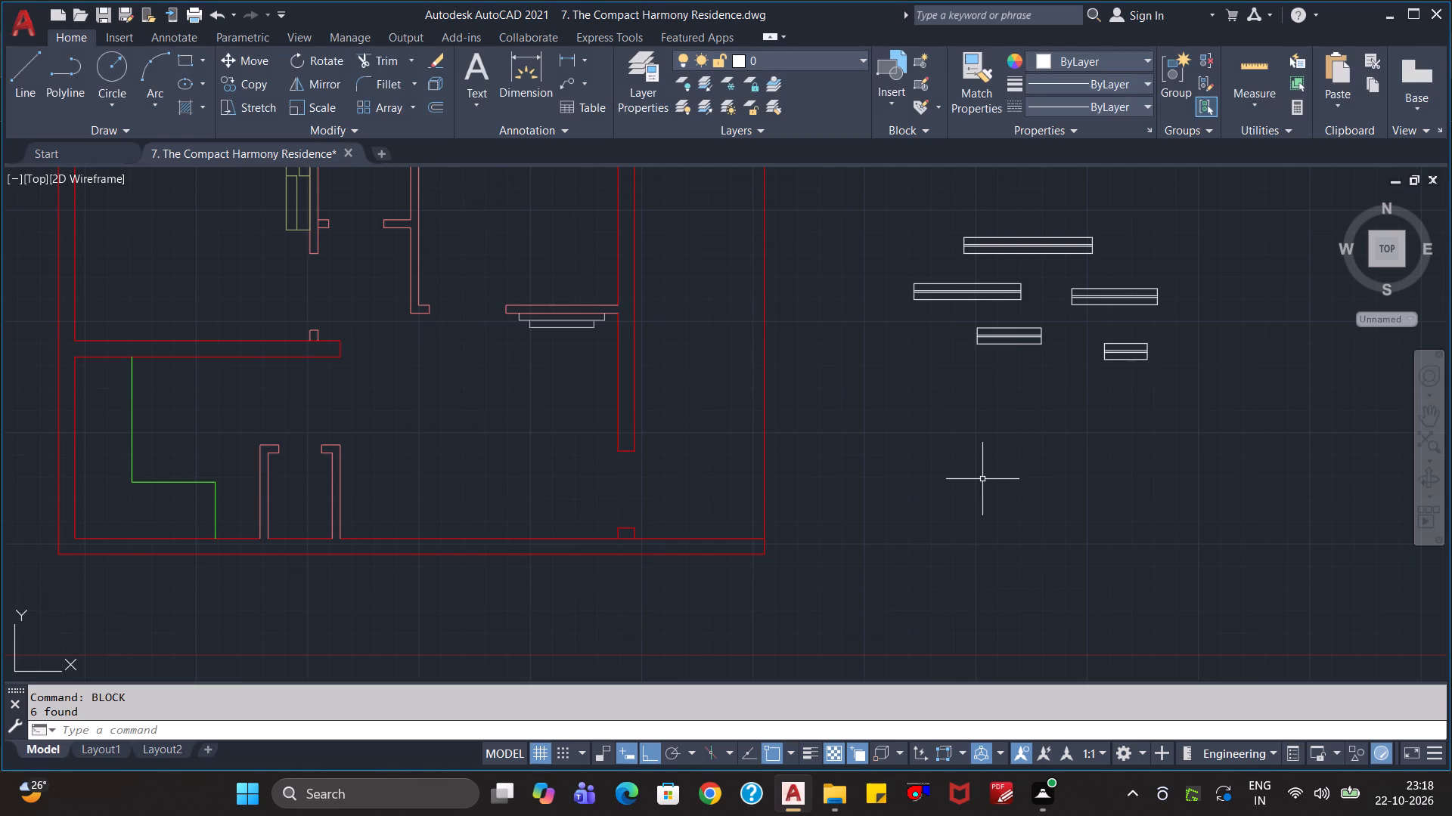
Define the 2' window as a block named "Ventilator (V)".
click(1176, 381)
click(1089, 336)
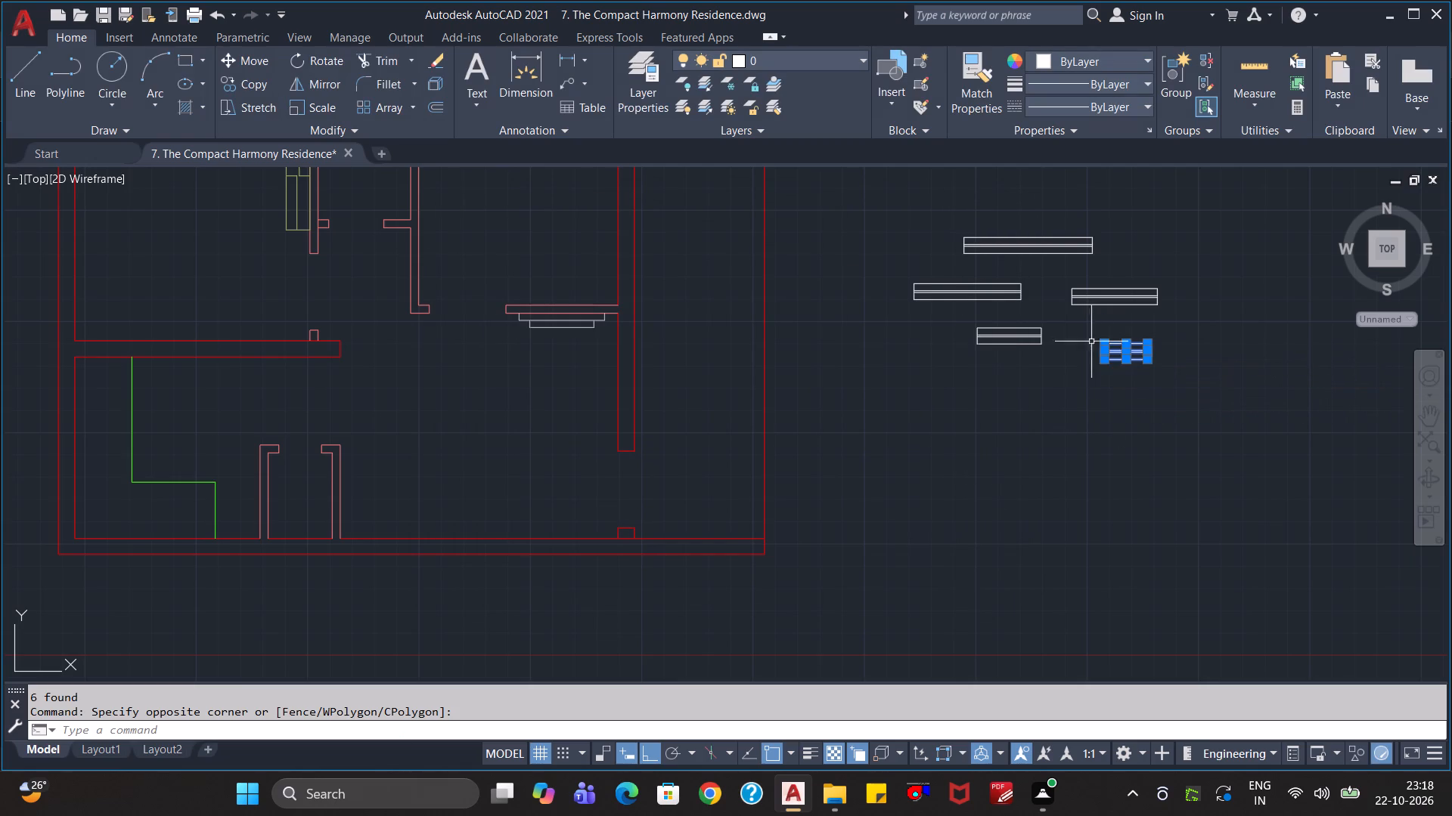
text(block)
key(Return)
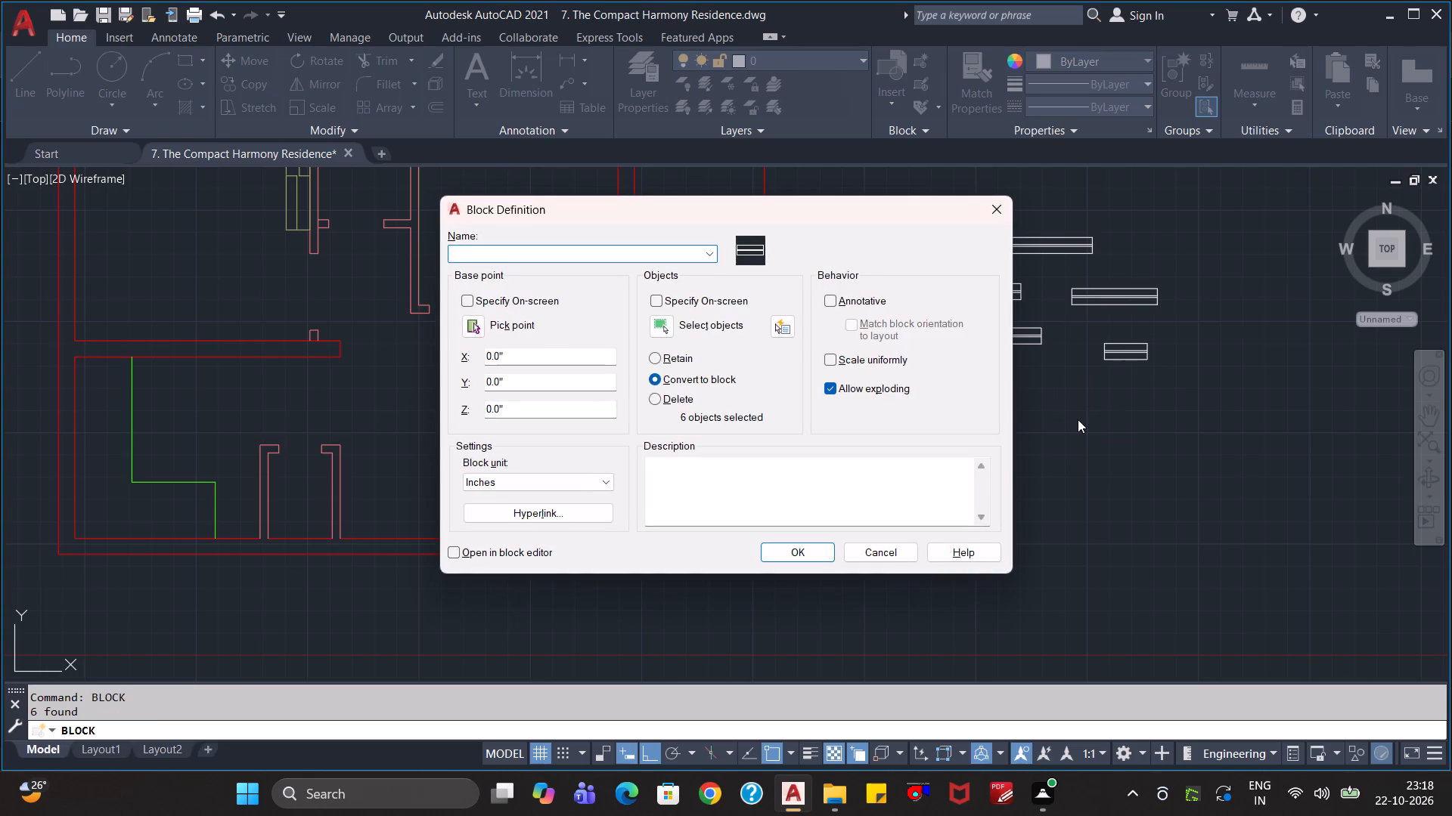
text(Ventilator)
key(space)
text(())
key(Left)
key(shift+v)
key(Return)
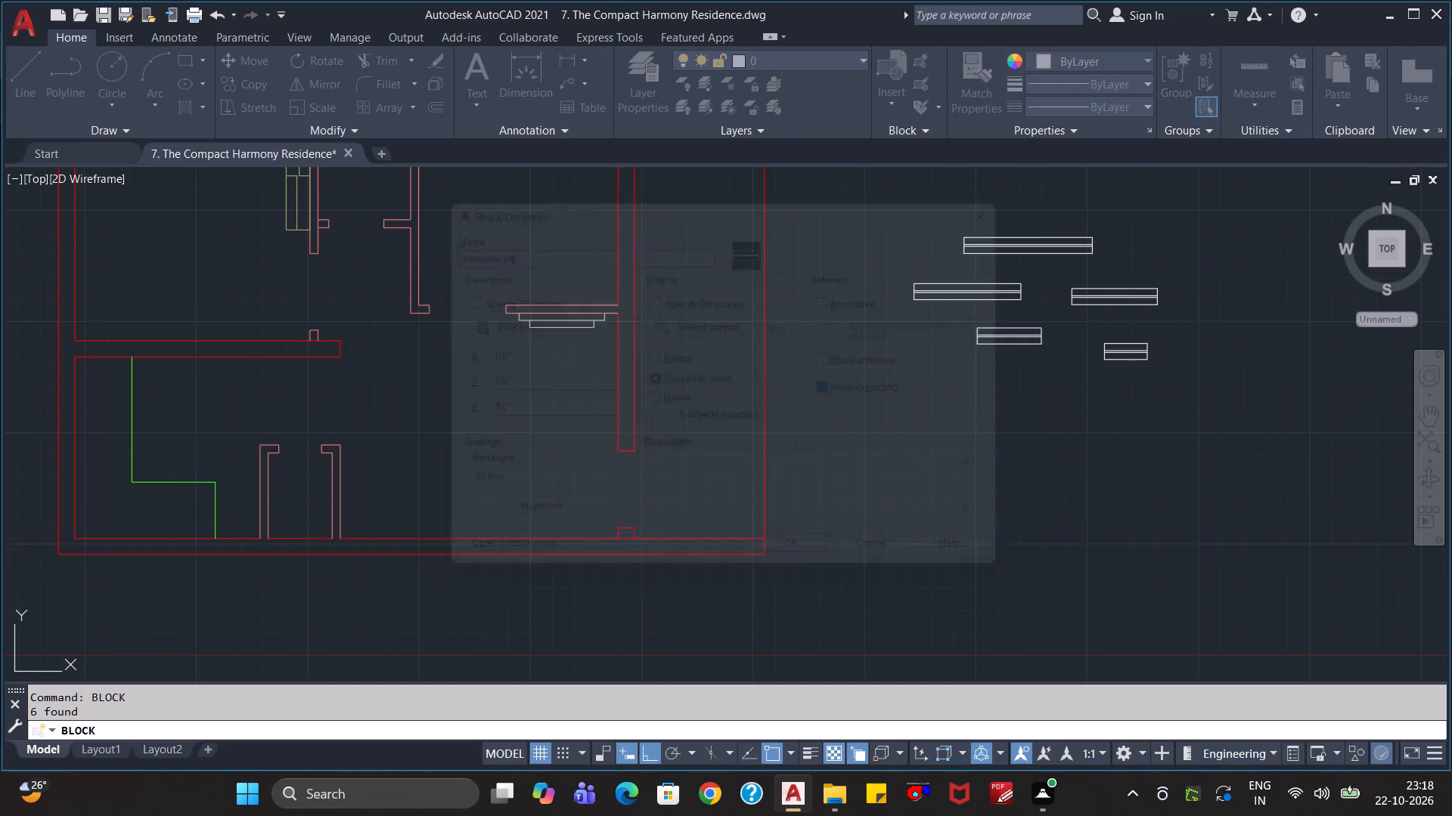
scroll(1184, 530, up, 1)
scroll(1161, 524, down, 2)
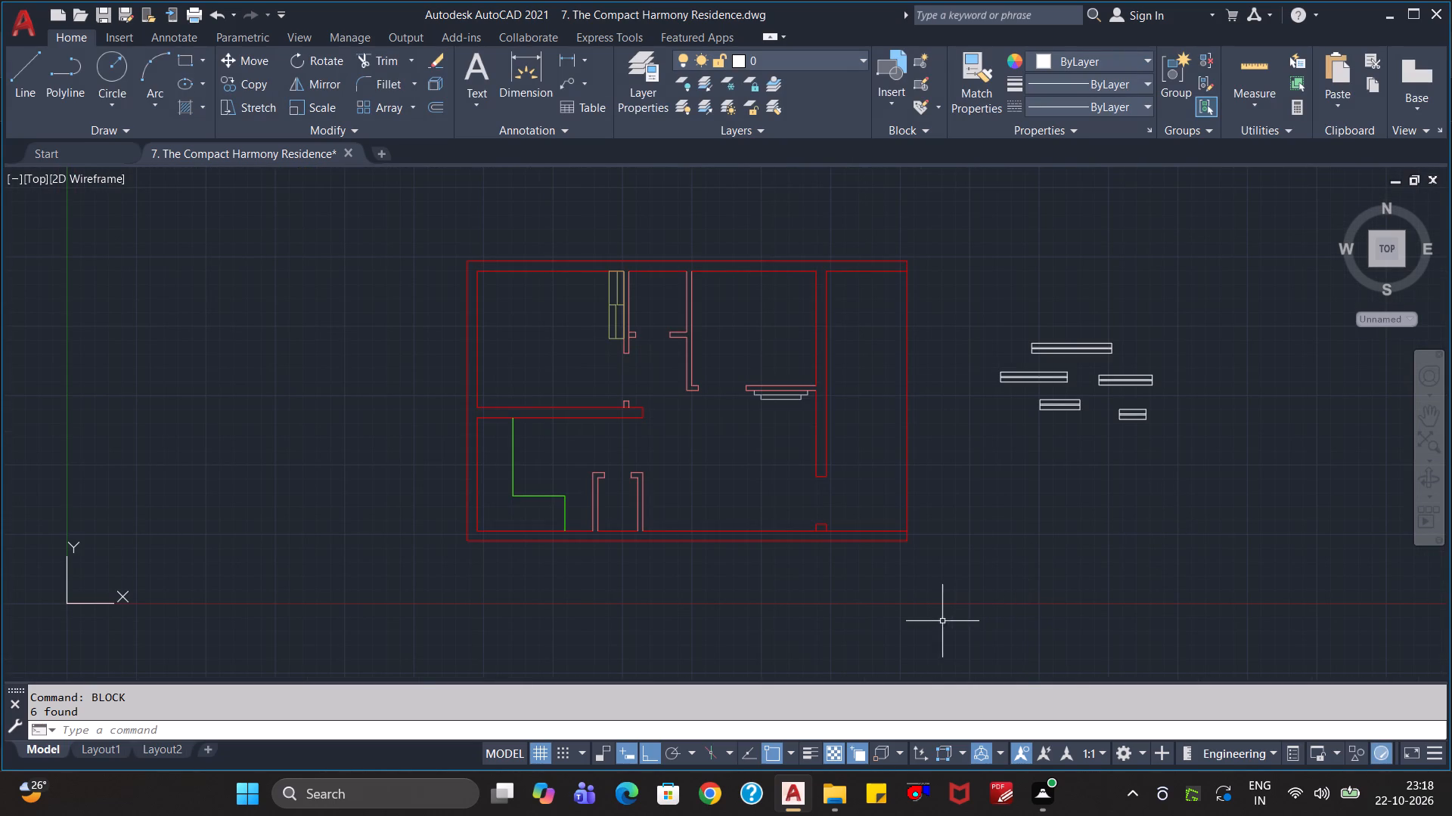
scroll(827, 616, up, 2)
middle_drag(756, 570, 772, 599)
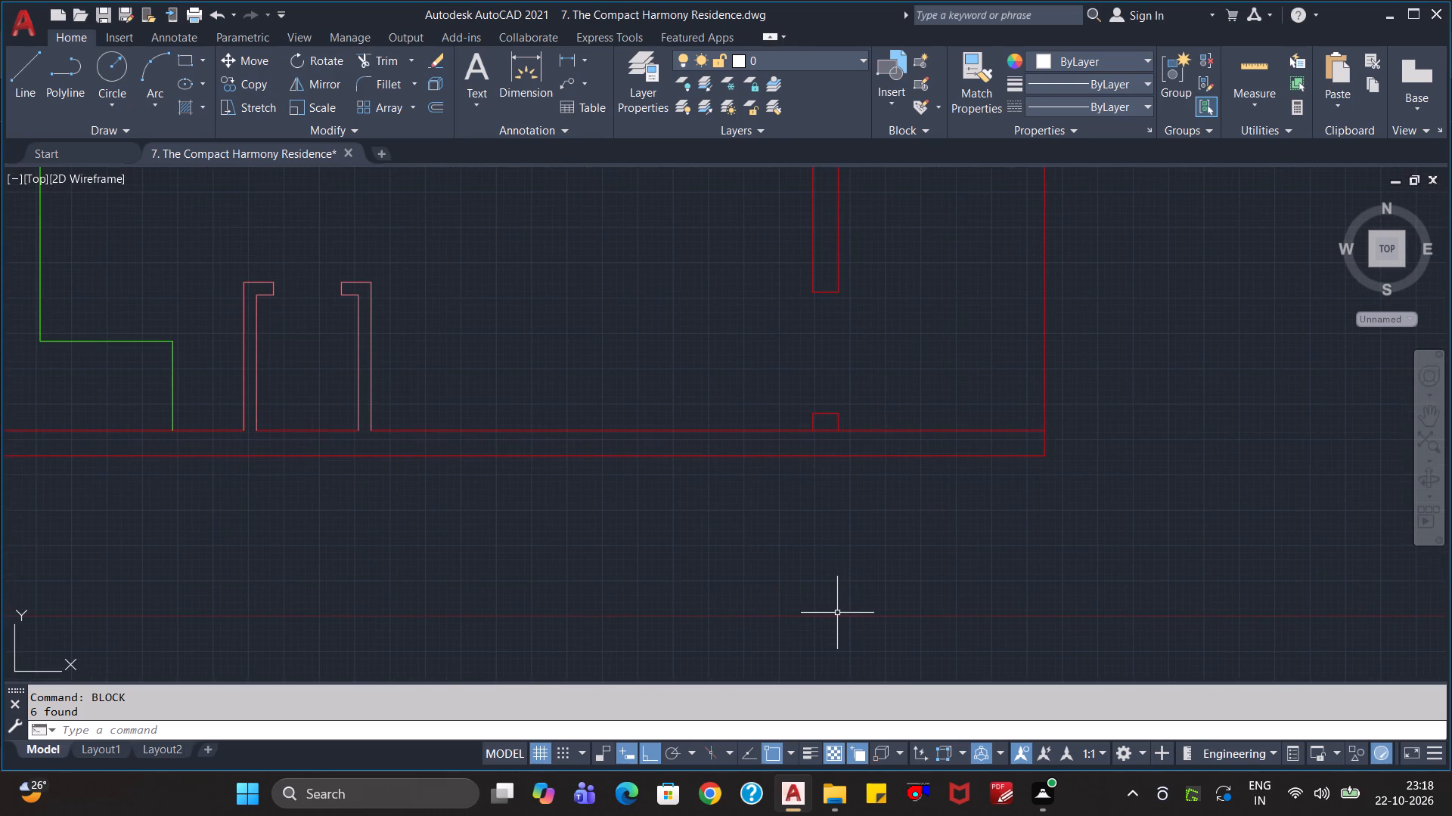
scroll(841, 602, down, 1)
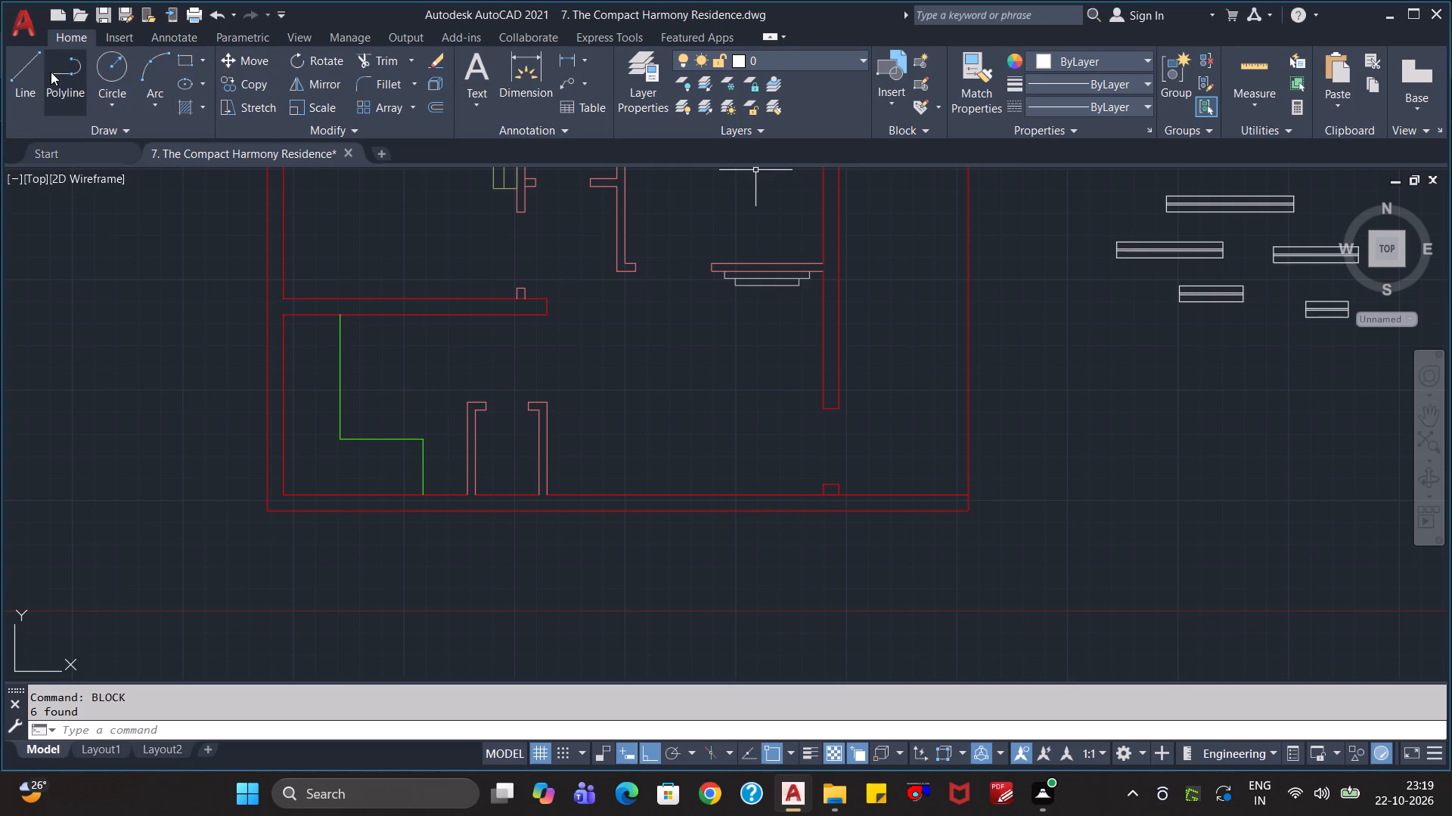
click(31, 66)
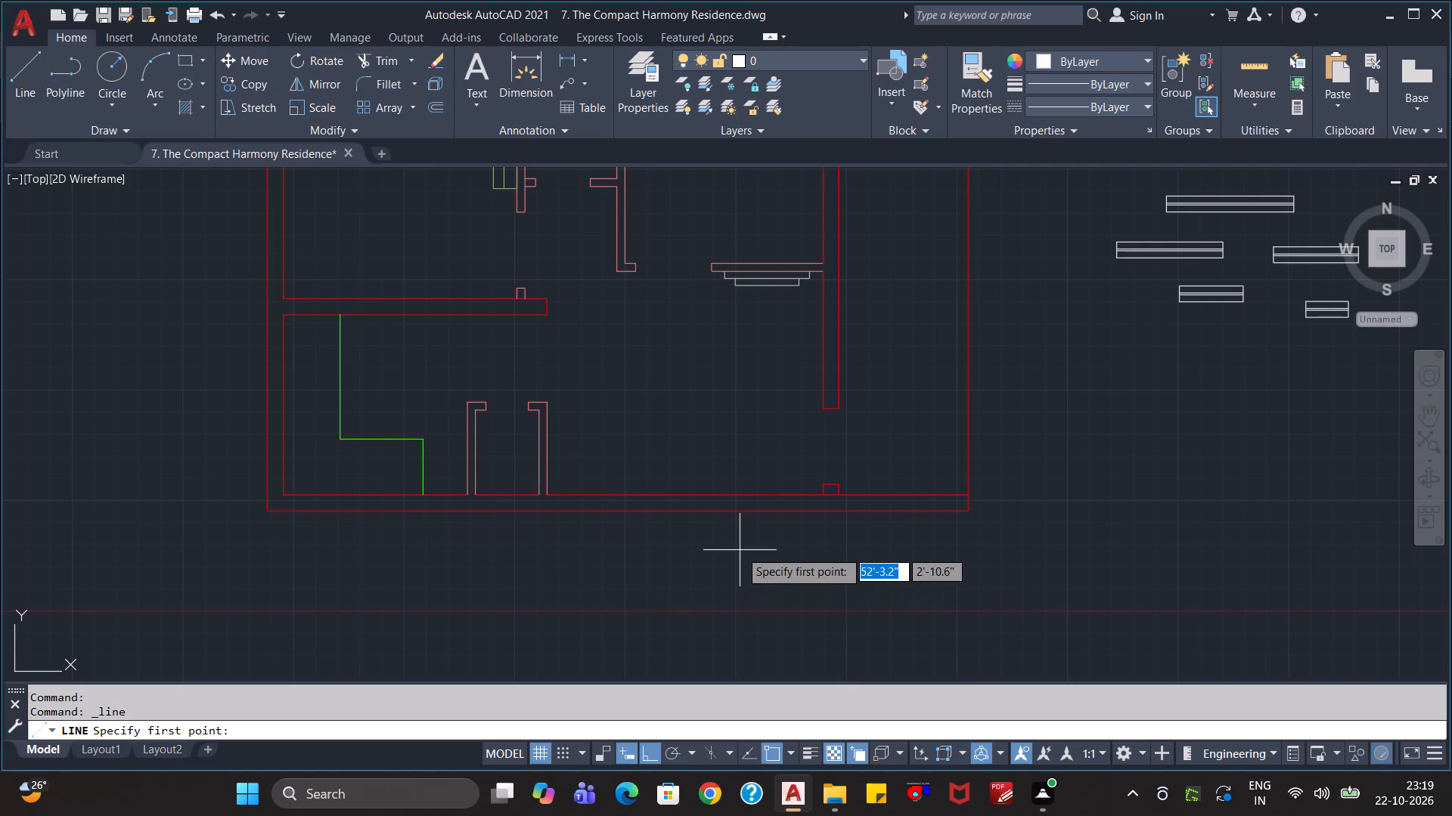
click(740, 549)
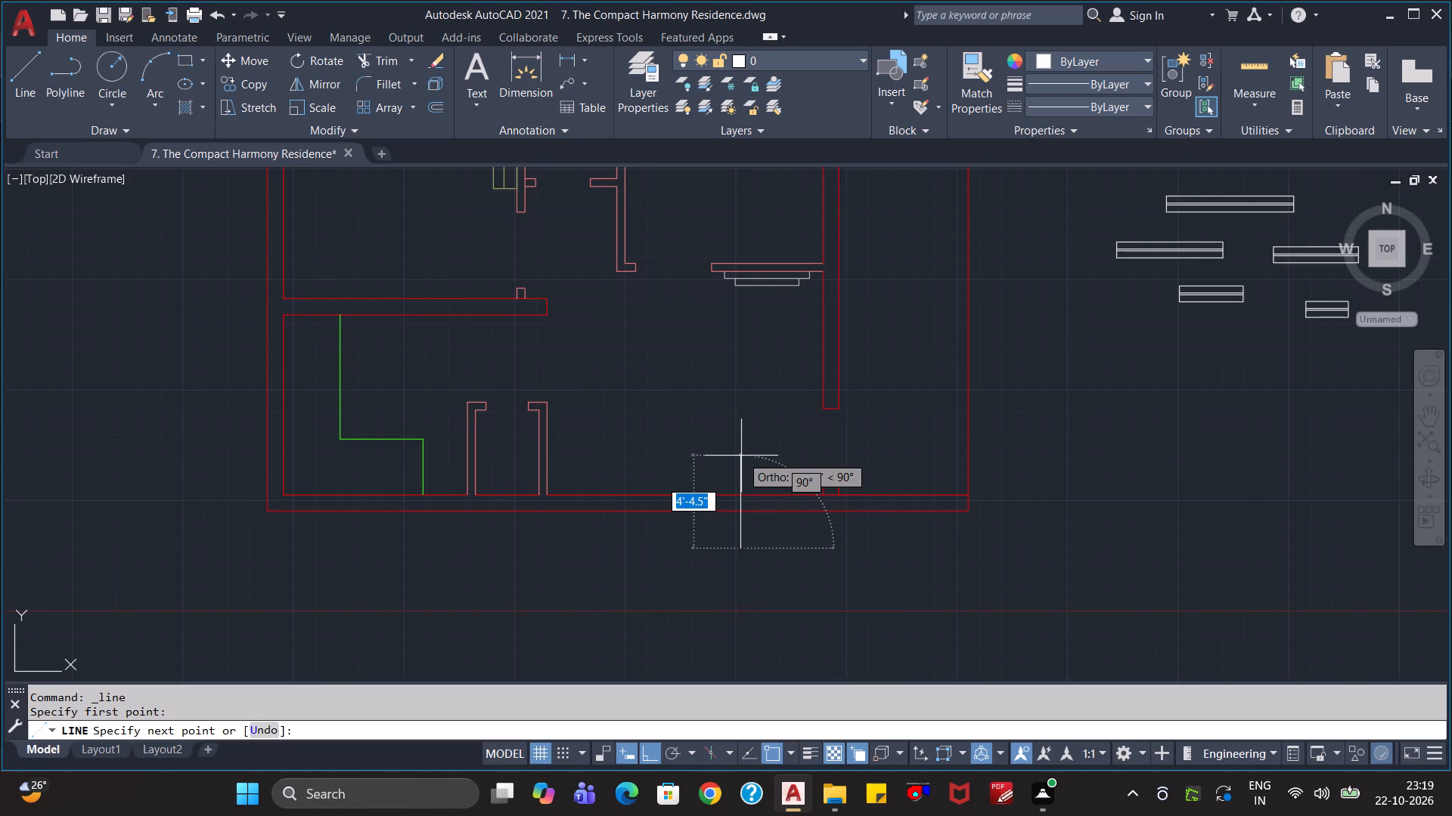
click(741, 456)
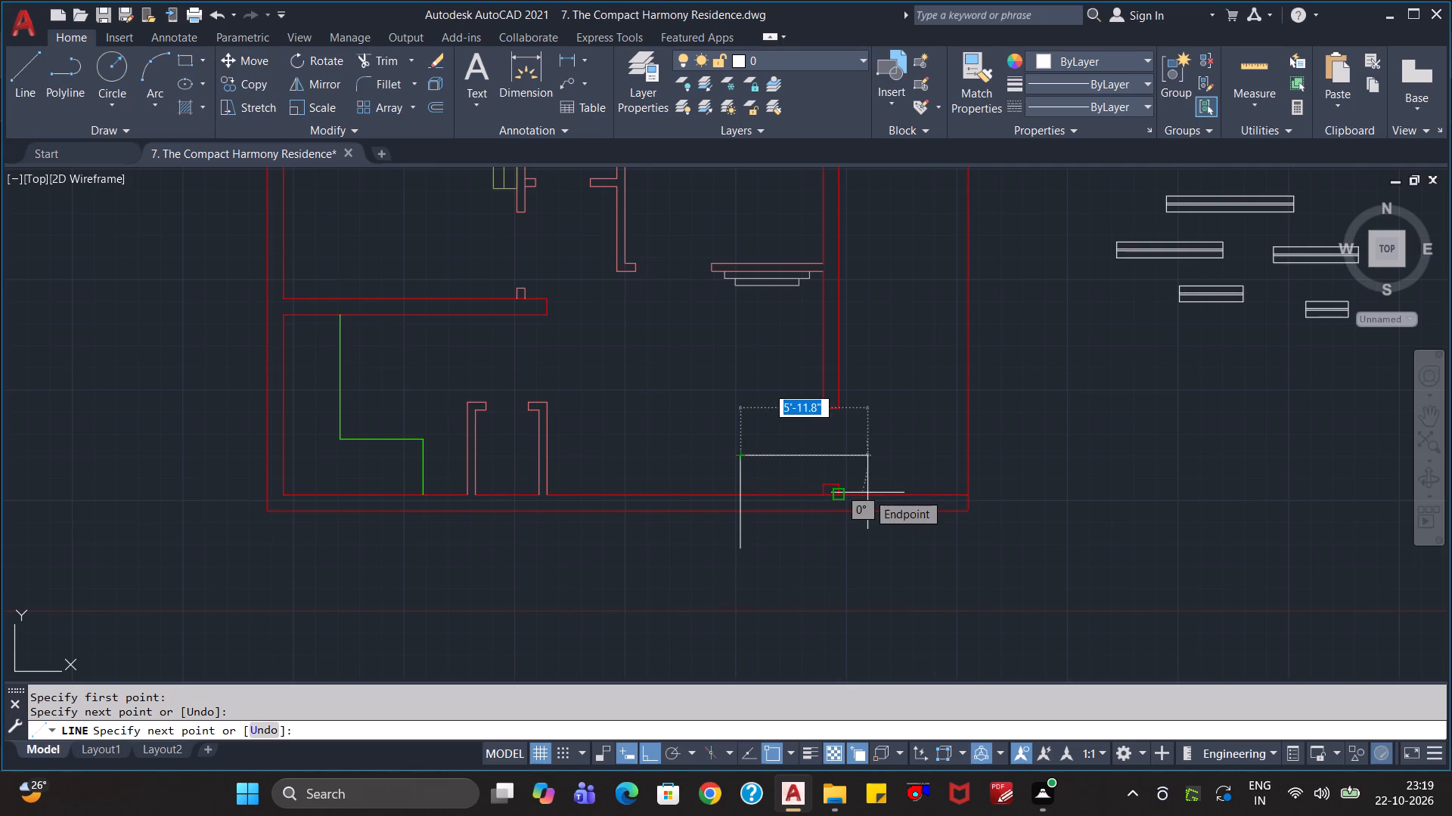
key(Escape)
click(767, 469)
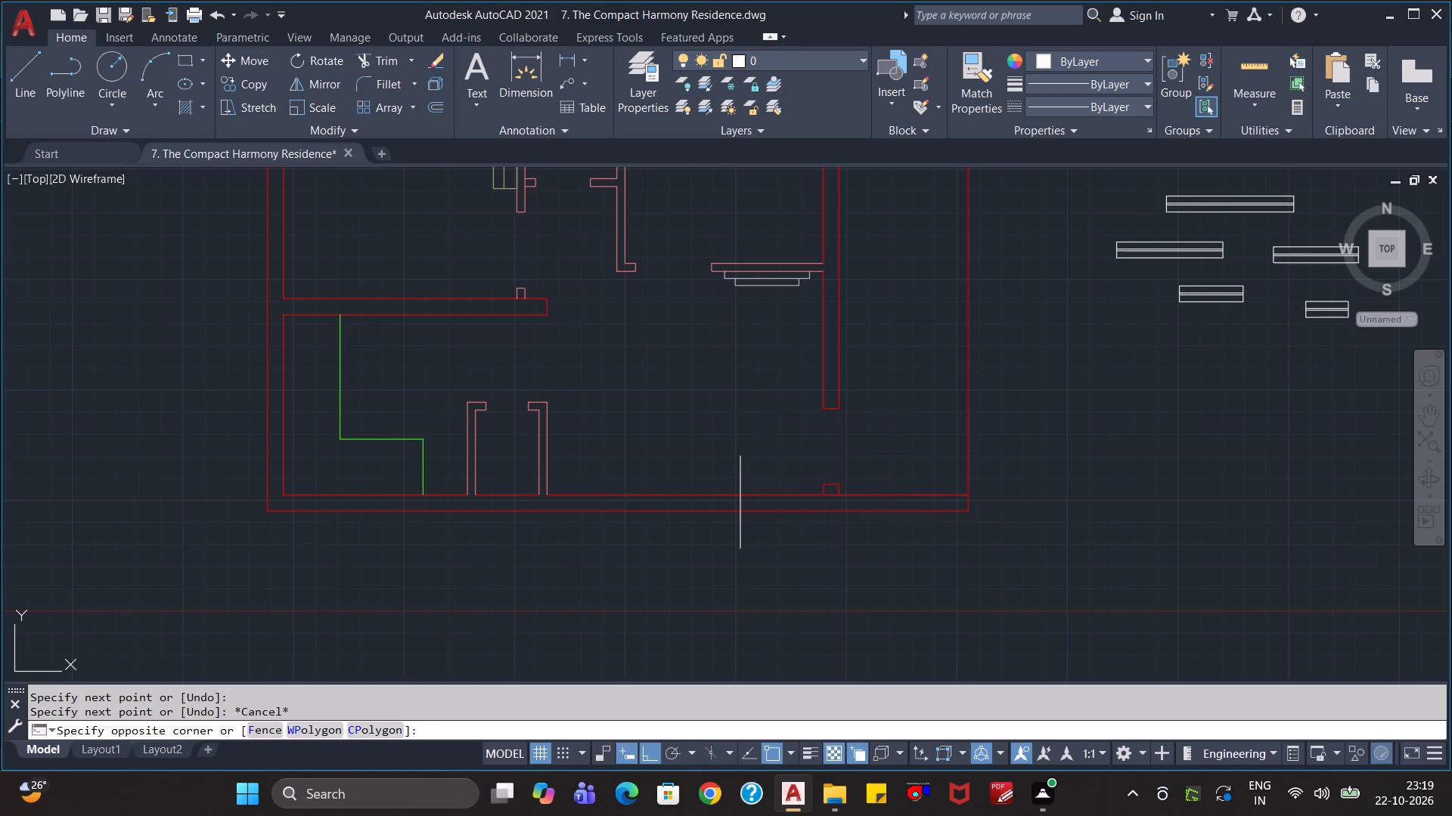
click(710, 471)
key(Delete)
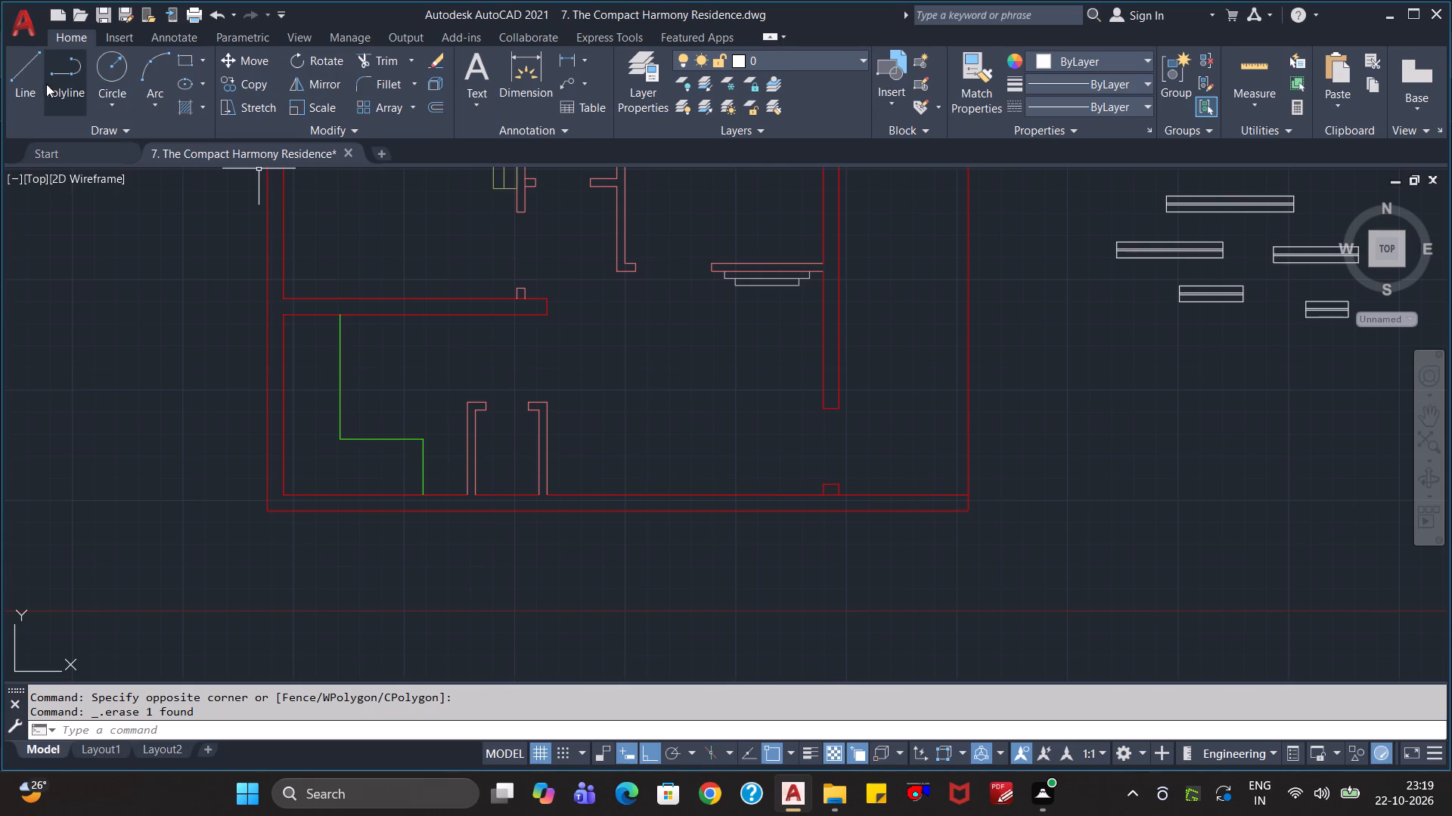
Draw a vertical guide line across the bottom outer wall, east of the inner walls, and offset it 6' toward the east.
click(39, 64)
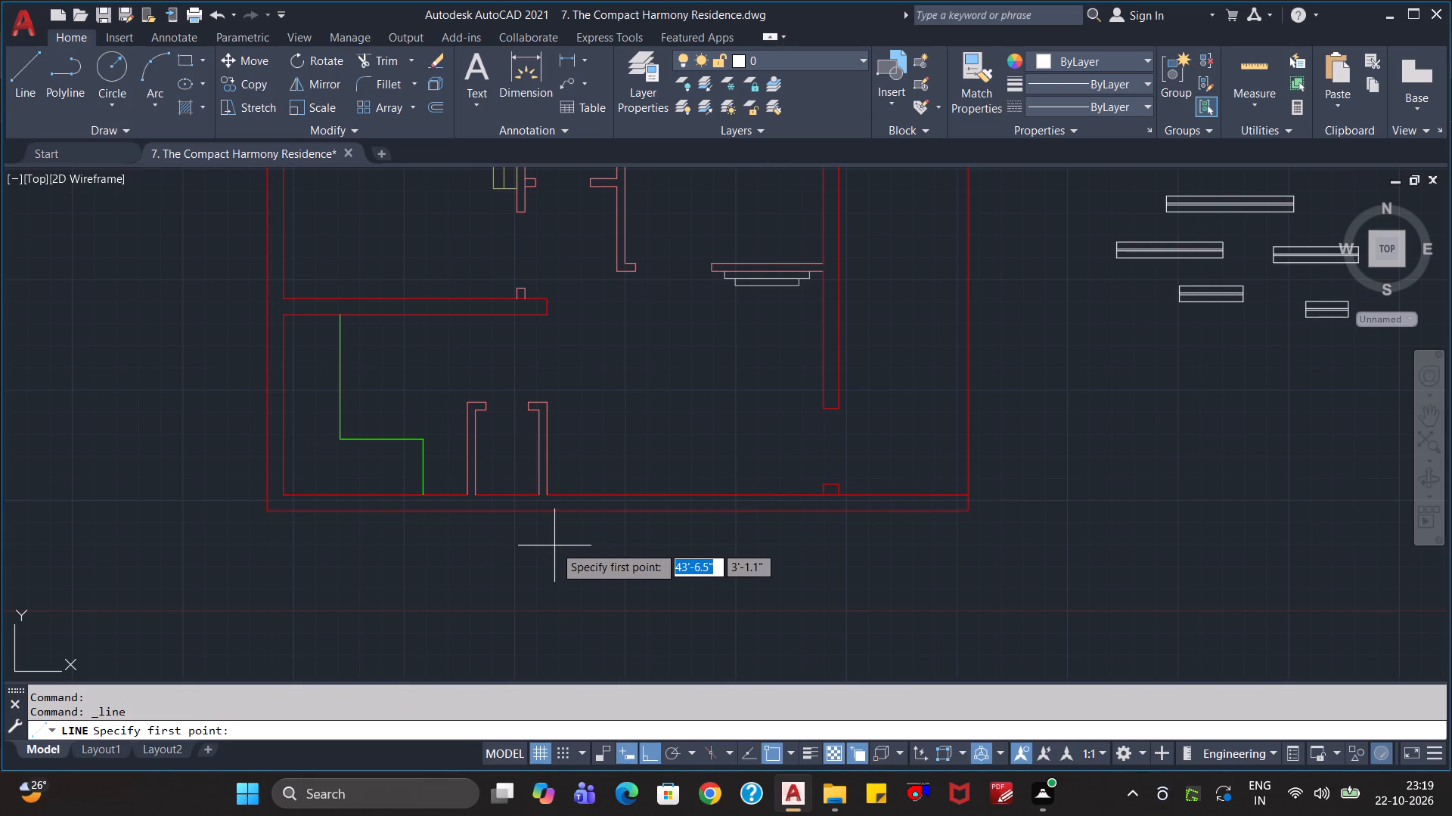
click(613, 537)
click(616, 447)
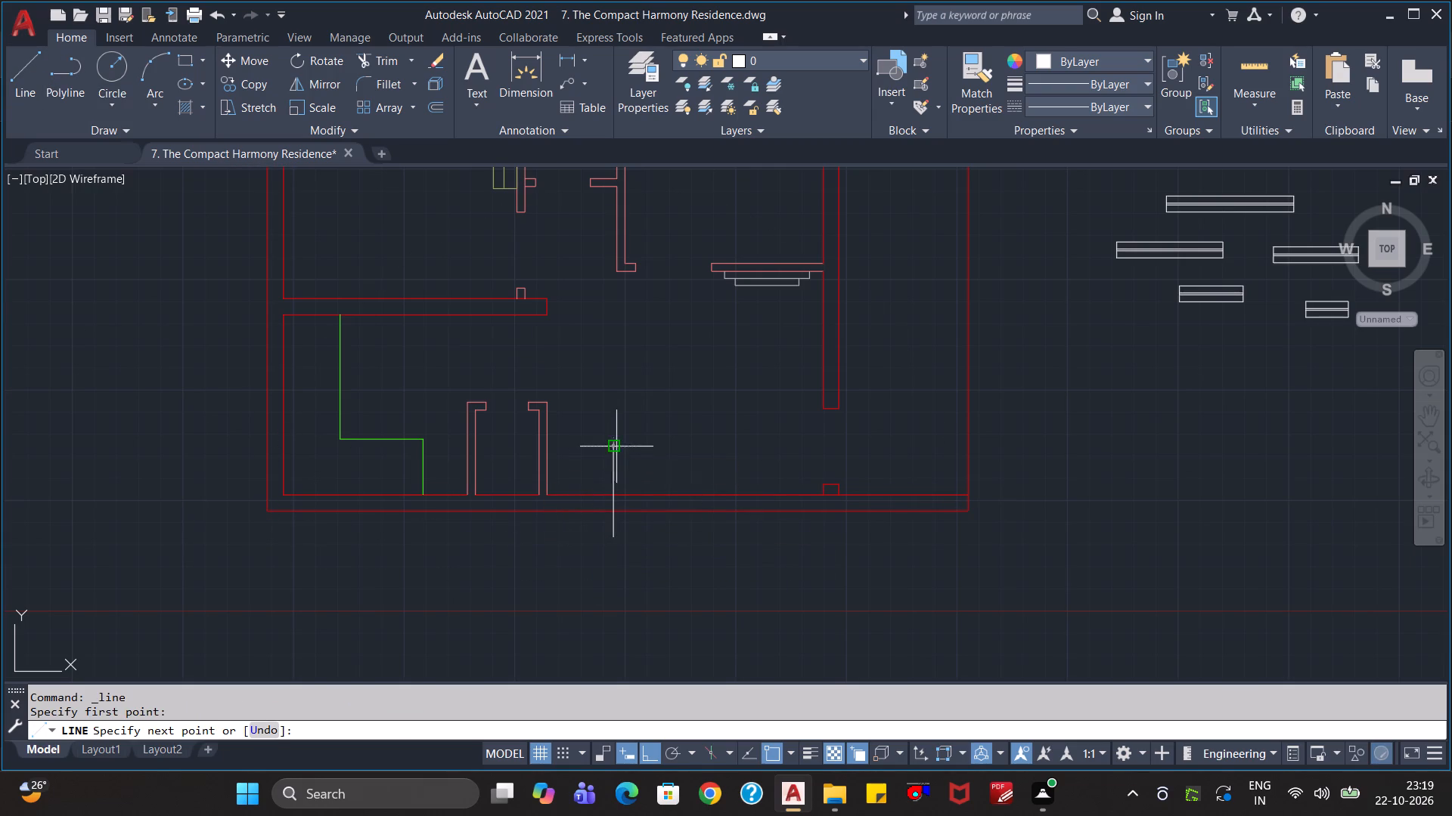
key(Escape)
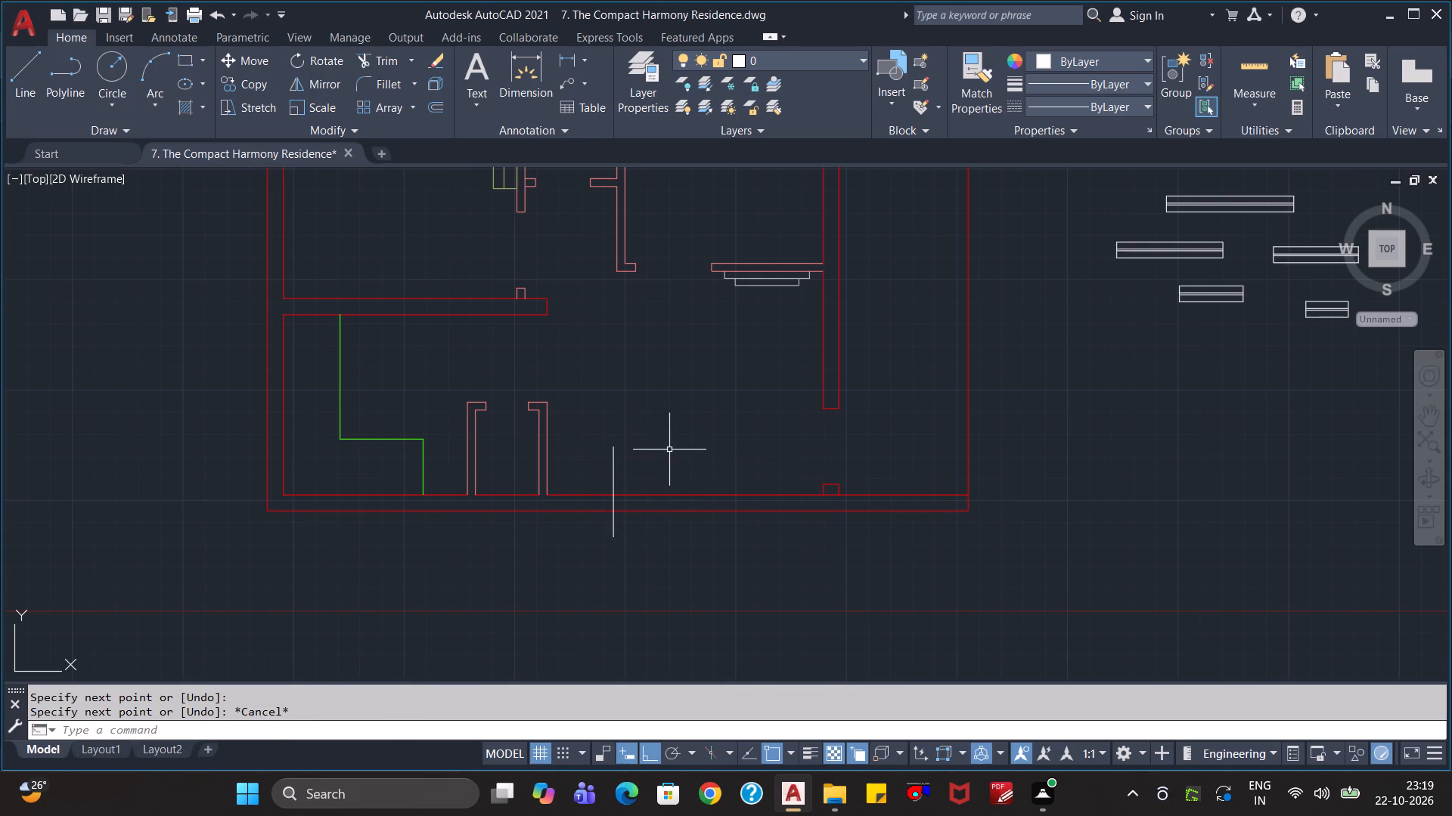
key(o)
key(Return)
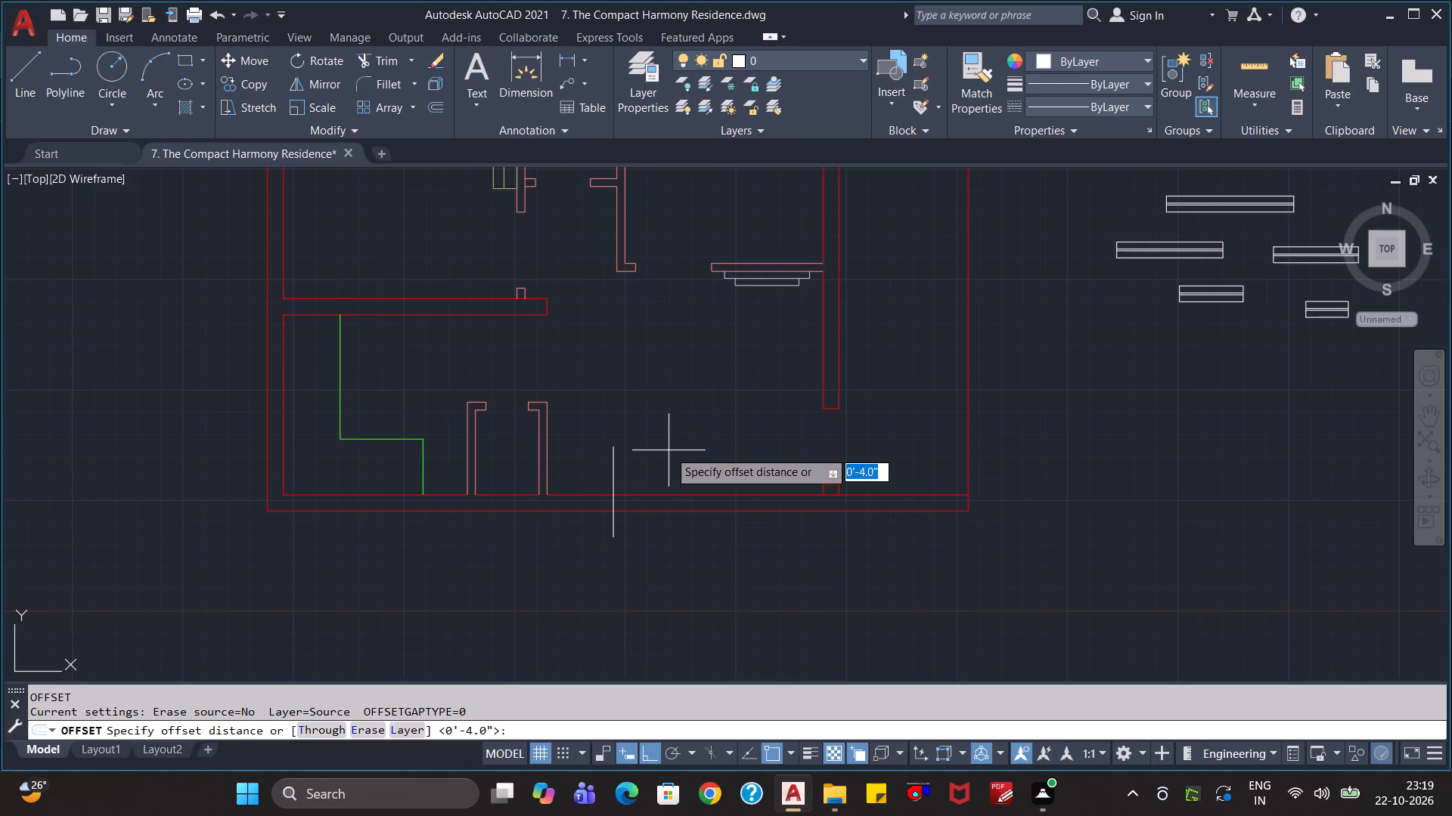
text(6')
key(Return)
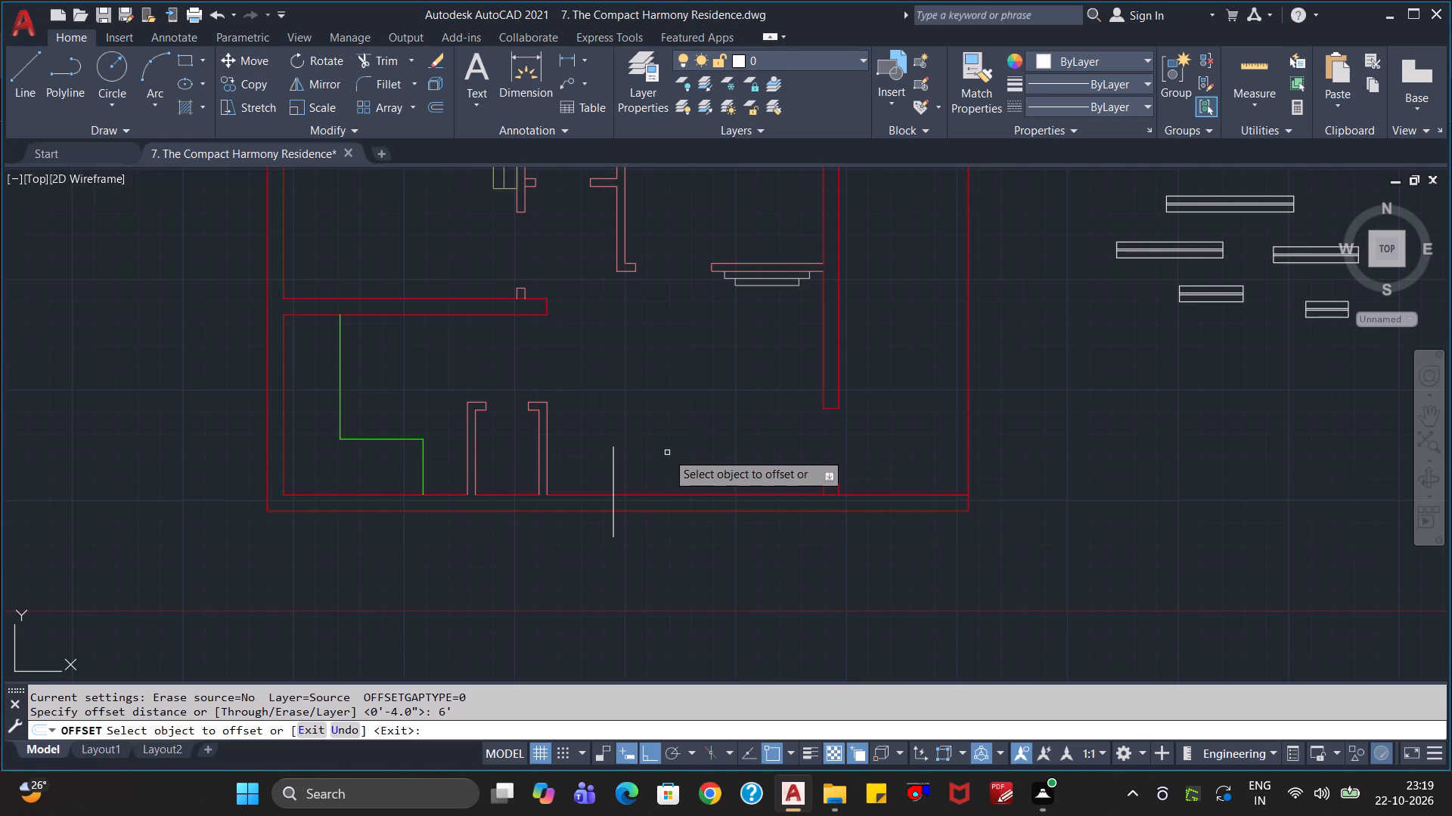
click(616, 474)
click(705, 465)
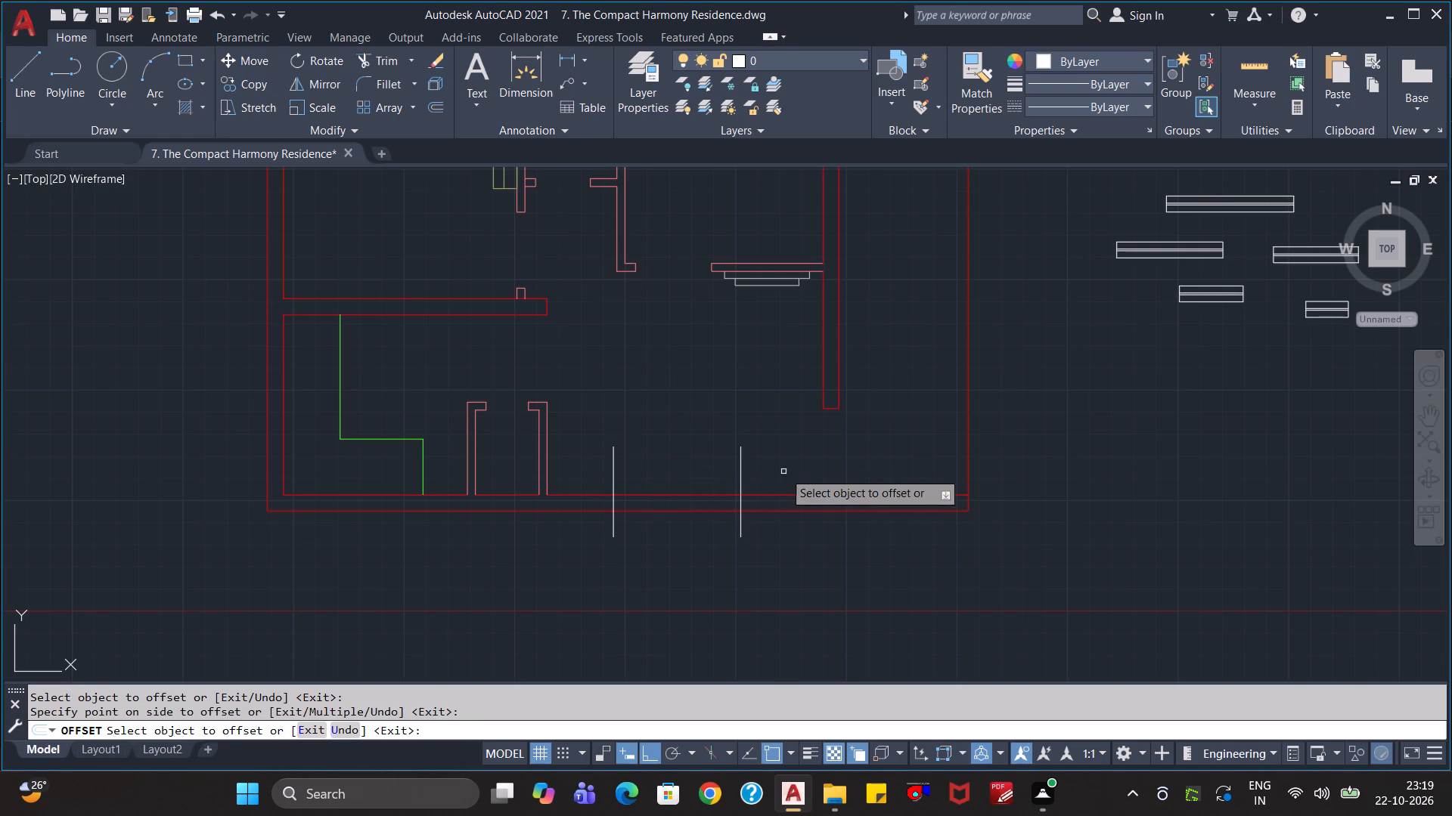
key(Escape)
key(Escape)
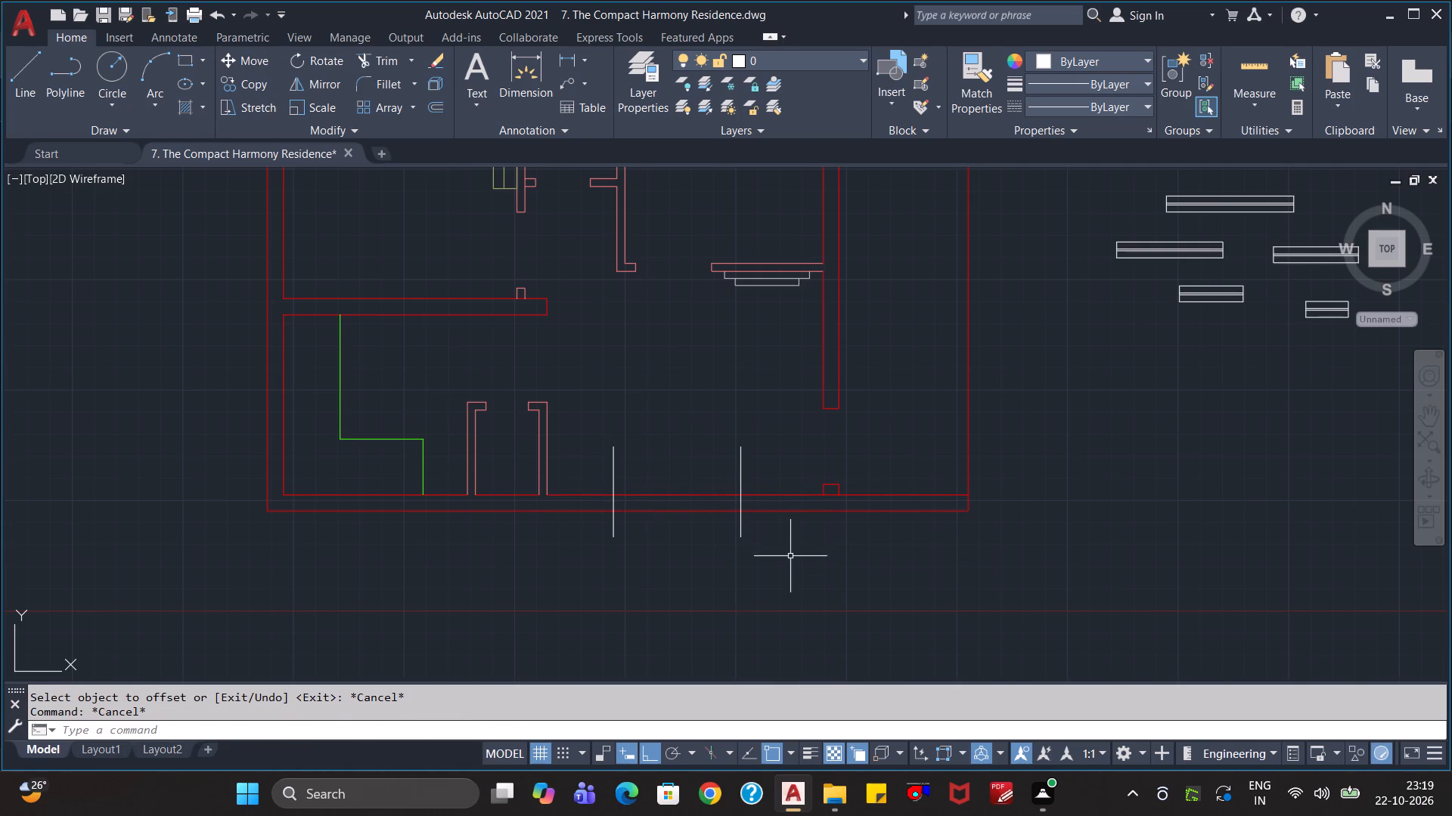
Trim the bottom outer wall lines between the two guide lines, and erase both guides to leave a 6' window opening.
text(tr)
key(Return)
click(692, 546)
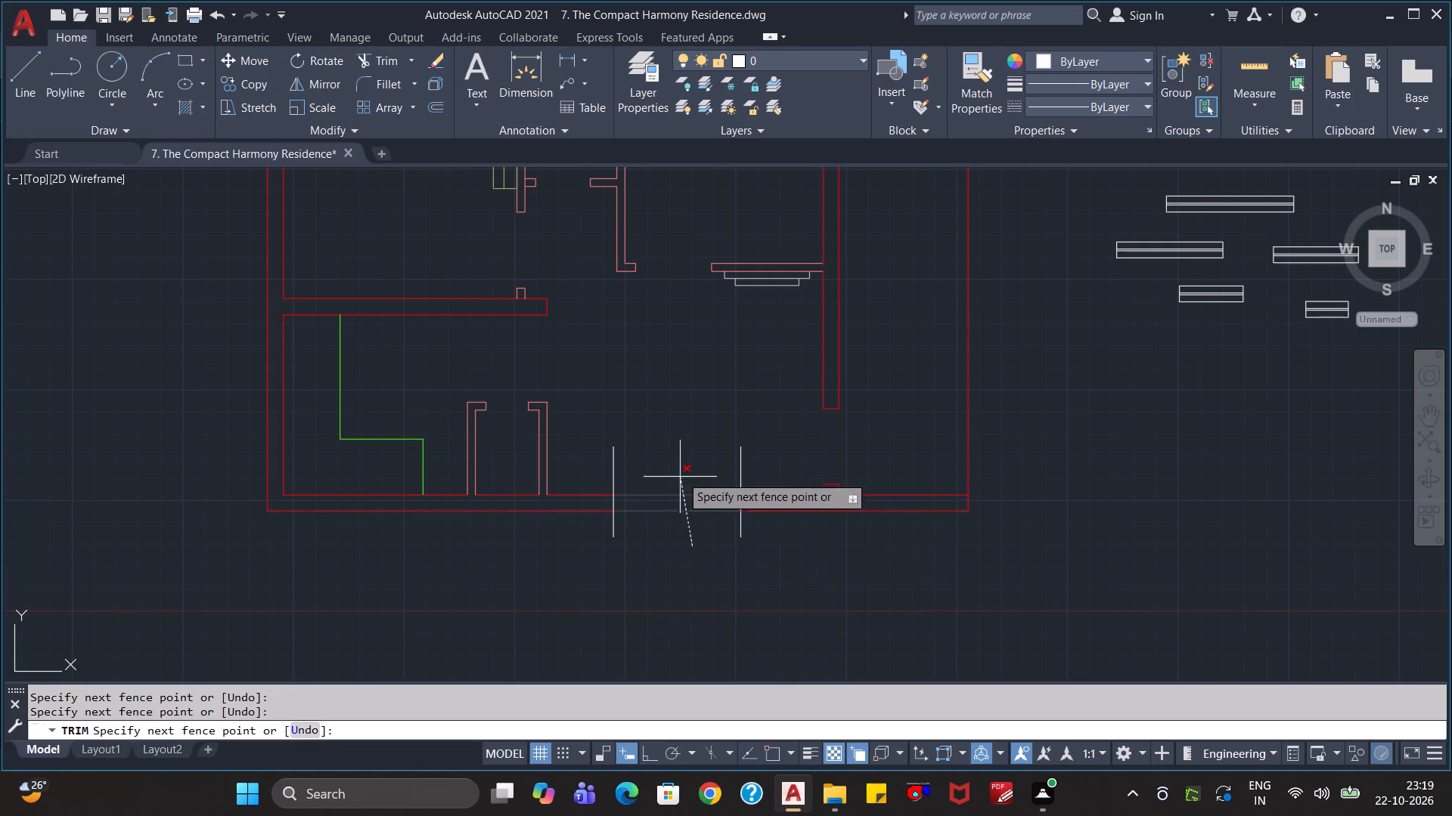
click(685, 457)
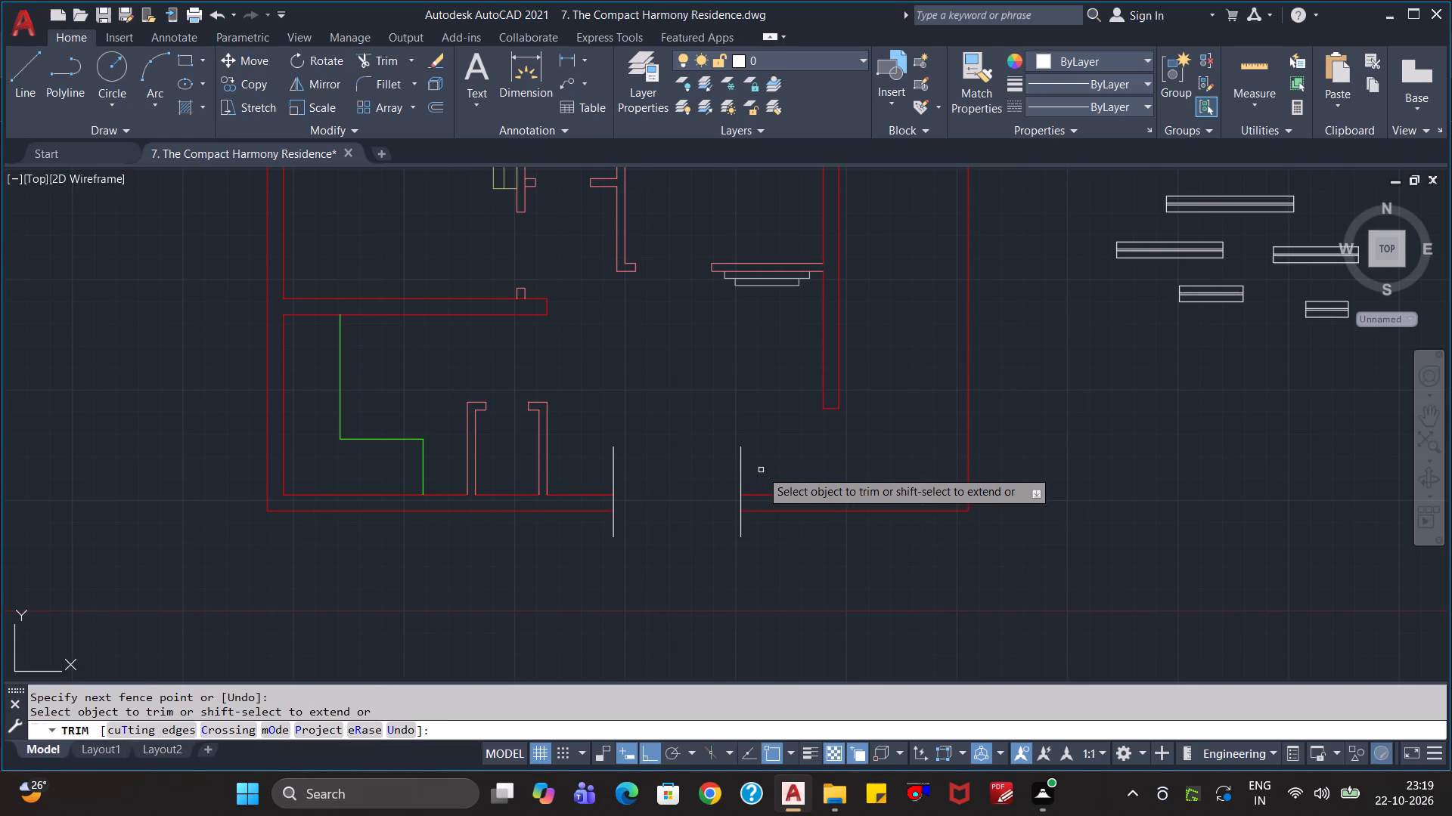
key(Escape)
click(765, 470)
click(591, 487)
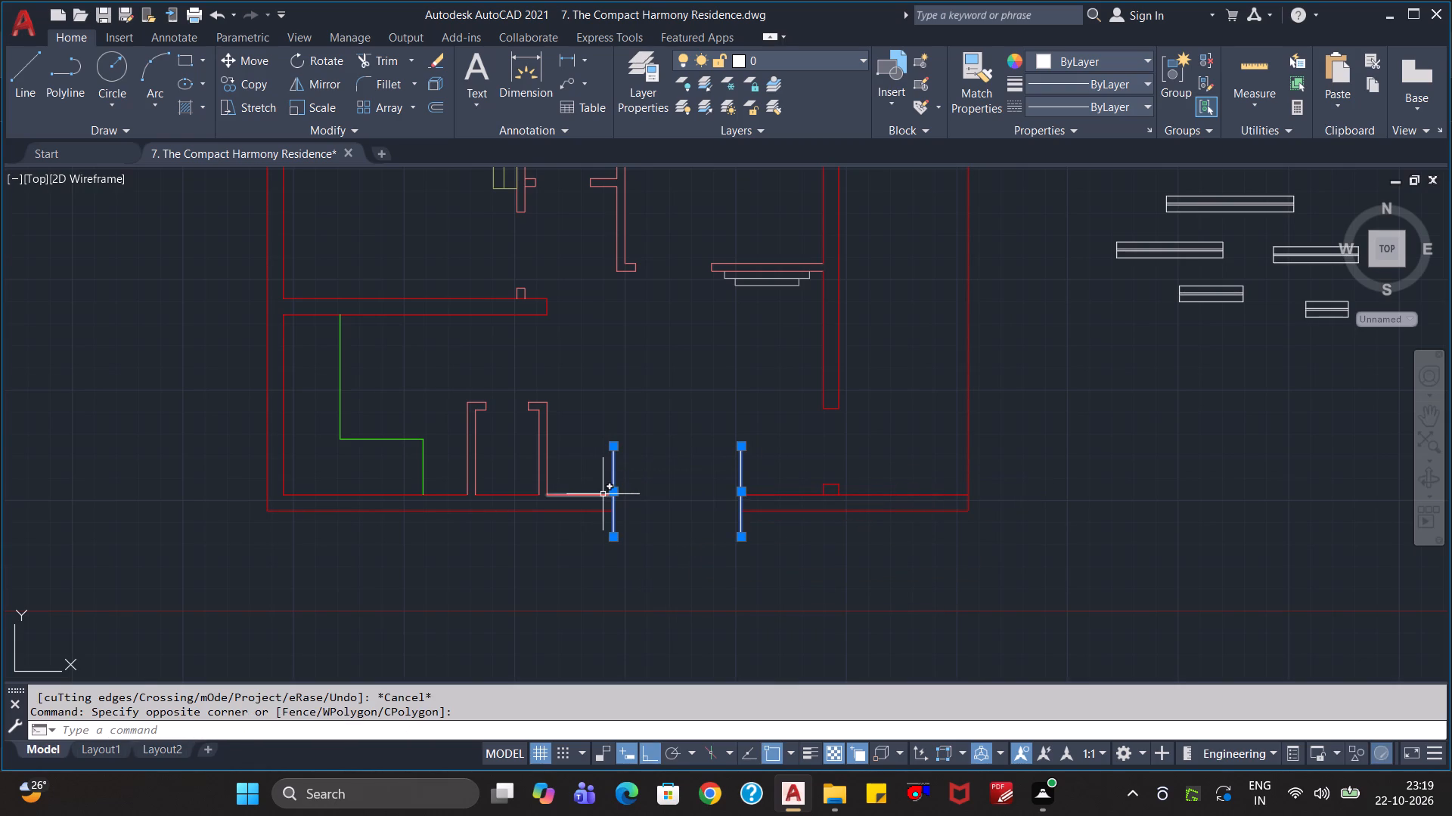
key(Delete)
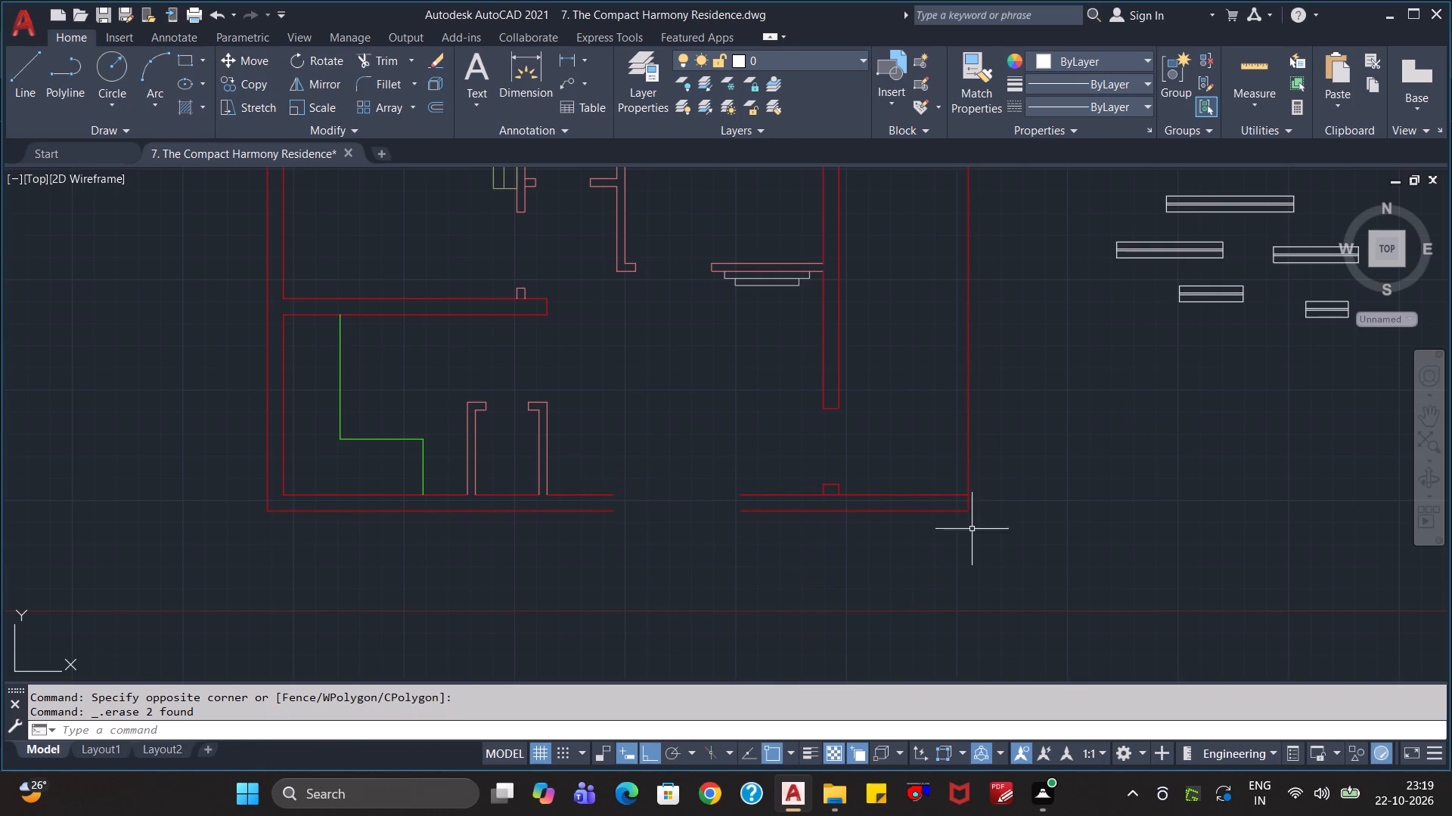
Close both cut wall ends at the 6' opening with short vertical lines.
key(l)
key(Return)
scroll(707, 570, up, 1)
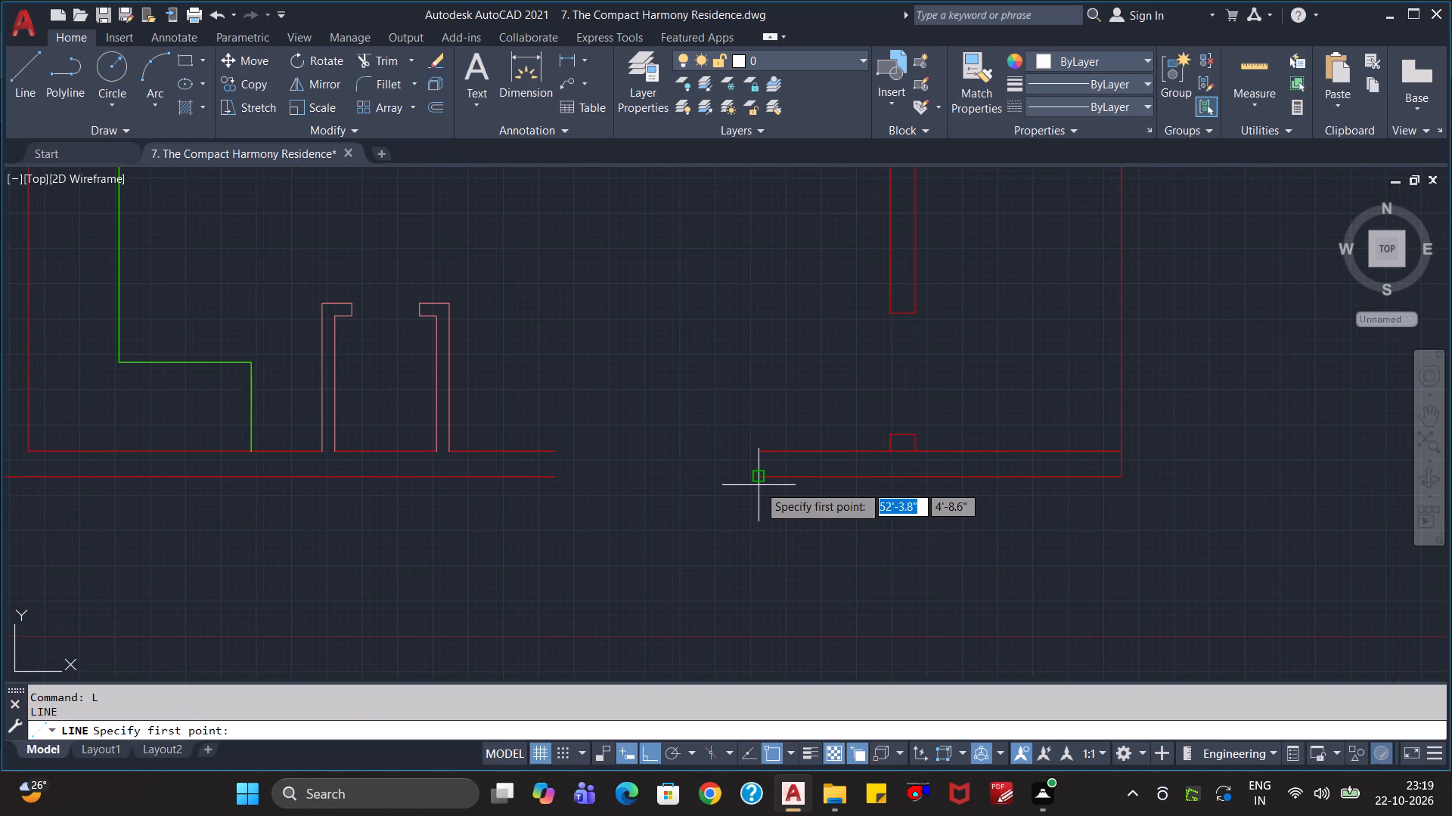
click(759, 481)
click(759, 457)
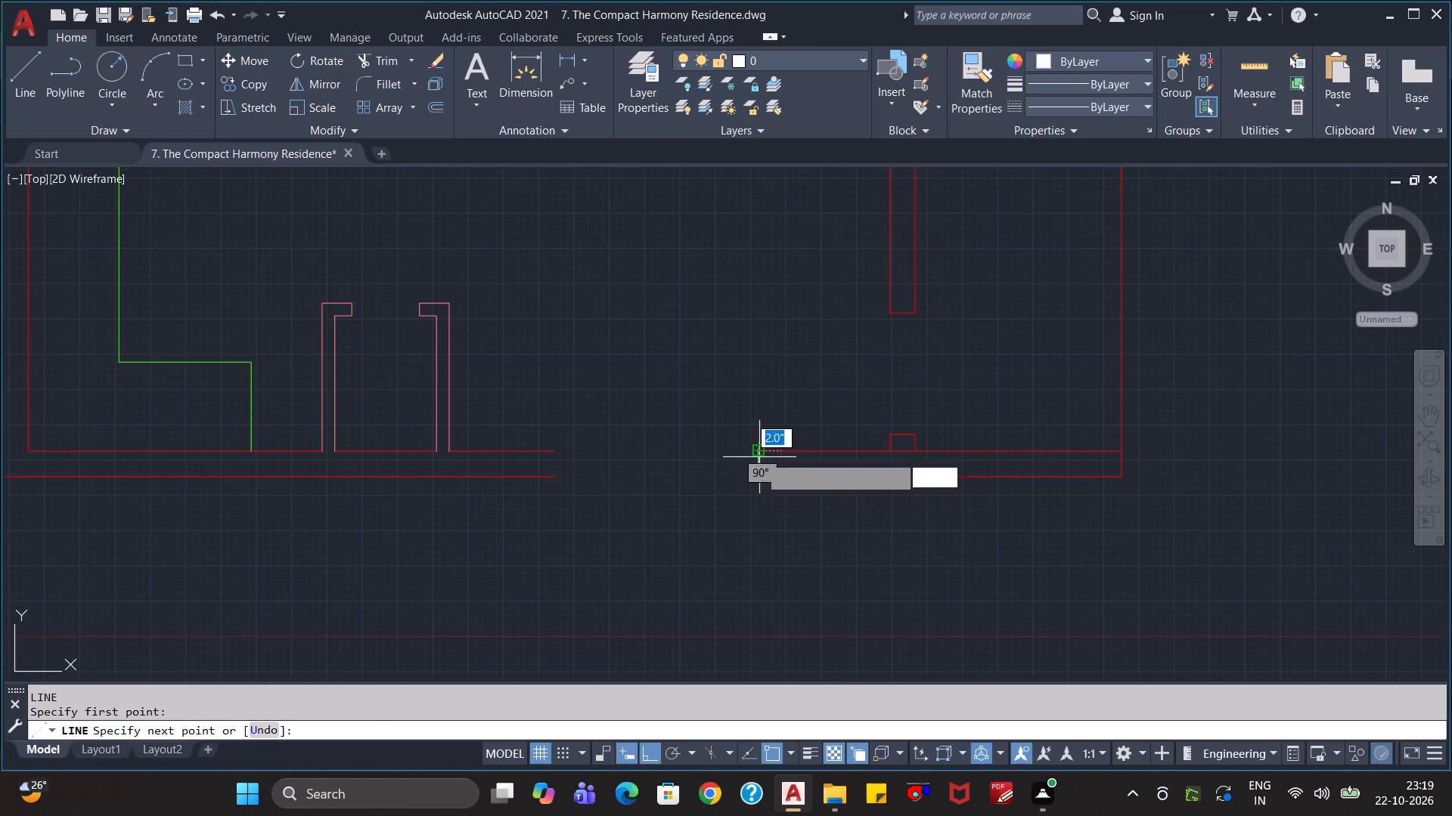
key(Escape)
key(l)
key(Return)
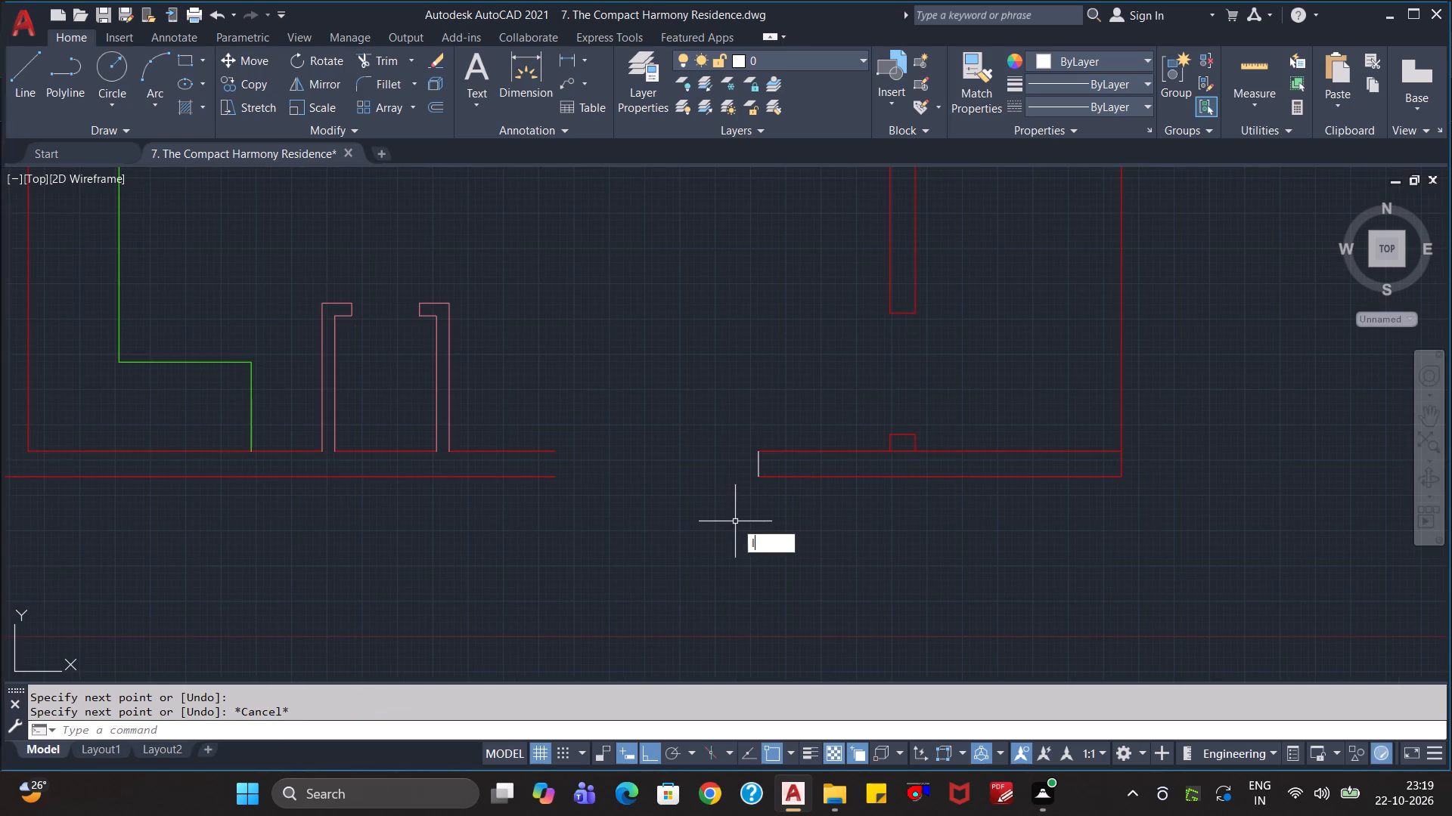
click(553, 481)
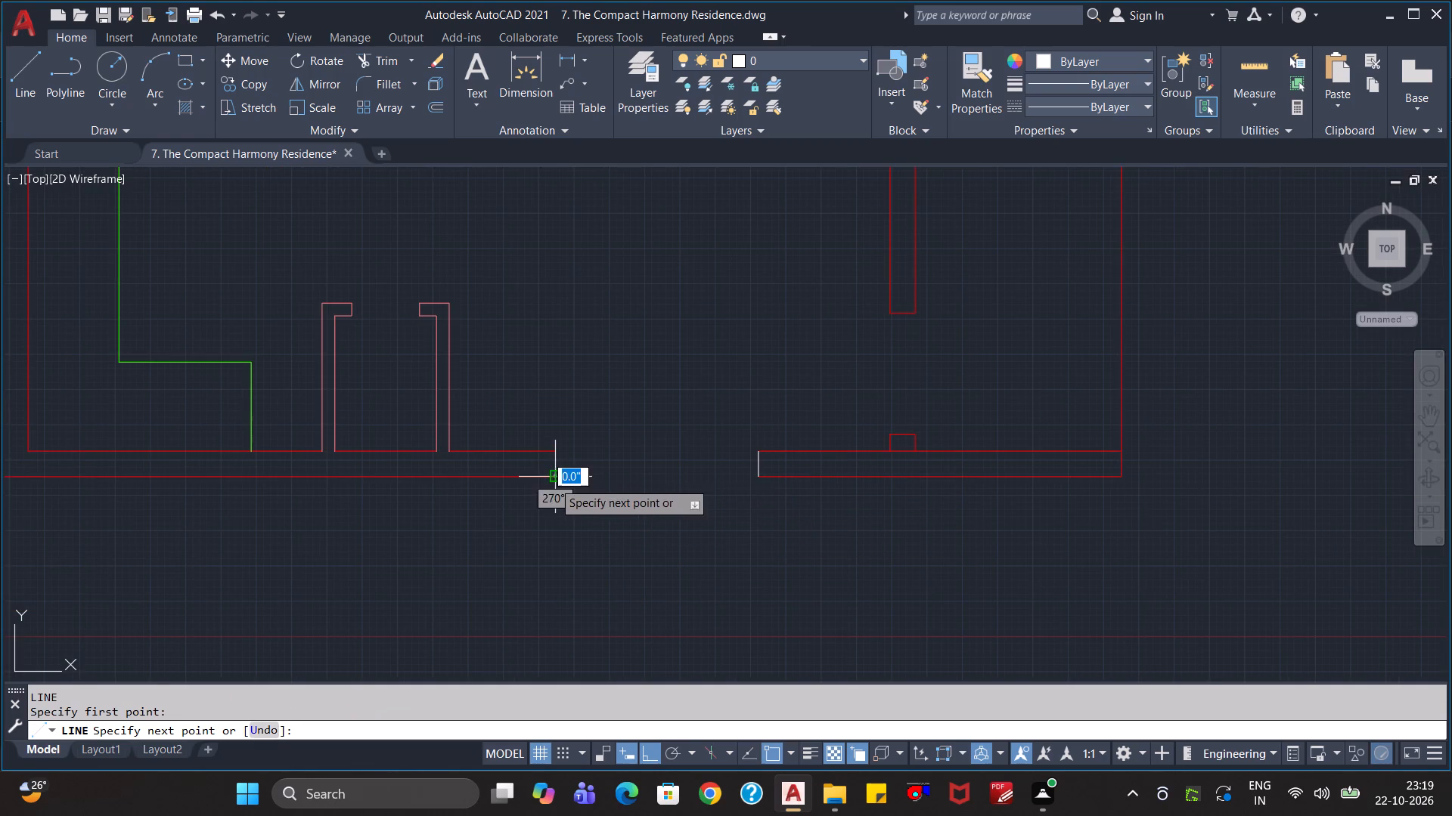
click(552, 449)
key(Escape)
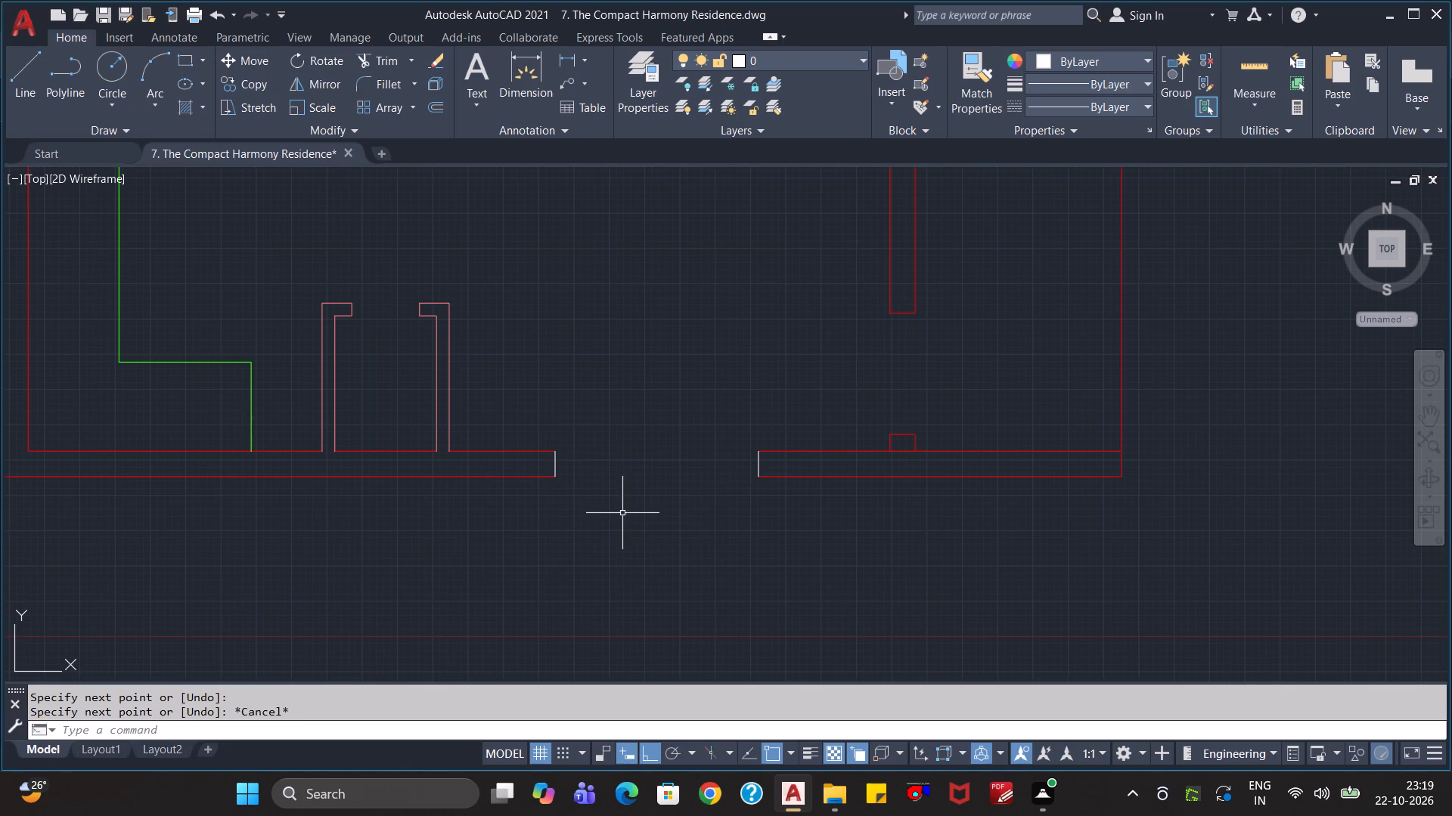
key(Escape)
Assign the wall lines and new end caps around the opening to the Outer Wall layer.
click(837, 569)
click(538, 406)
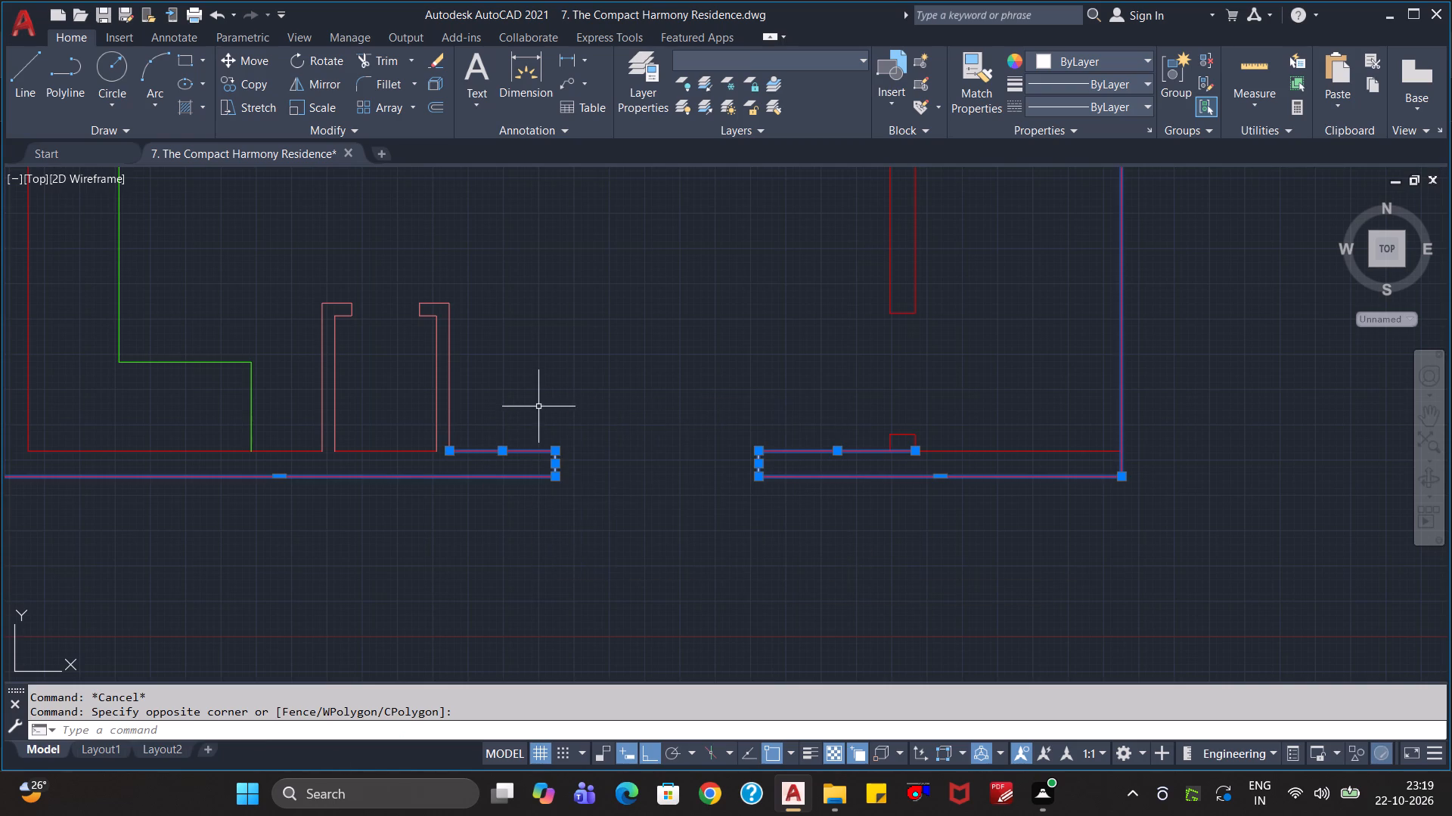
click(724, 52)
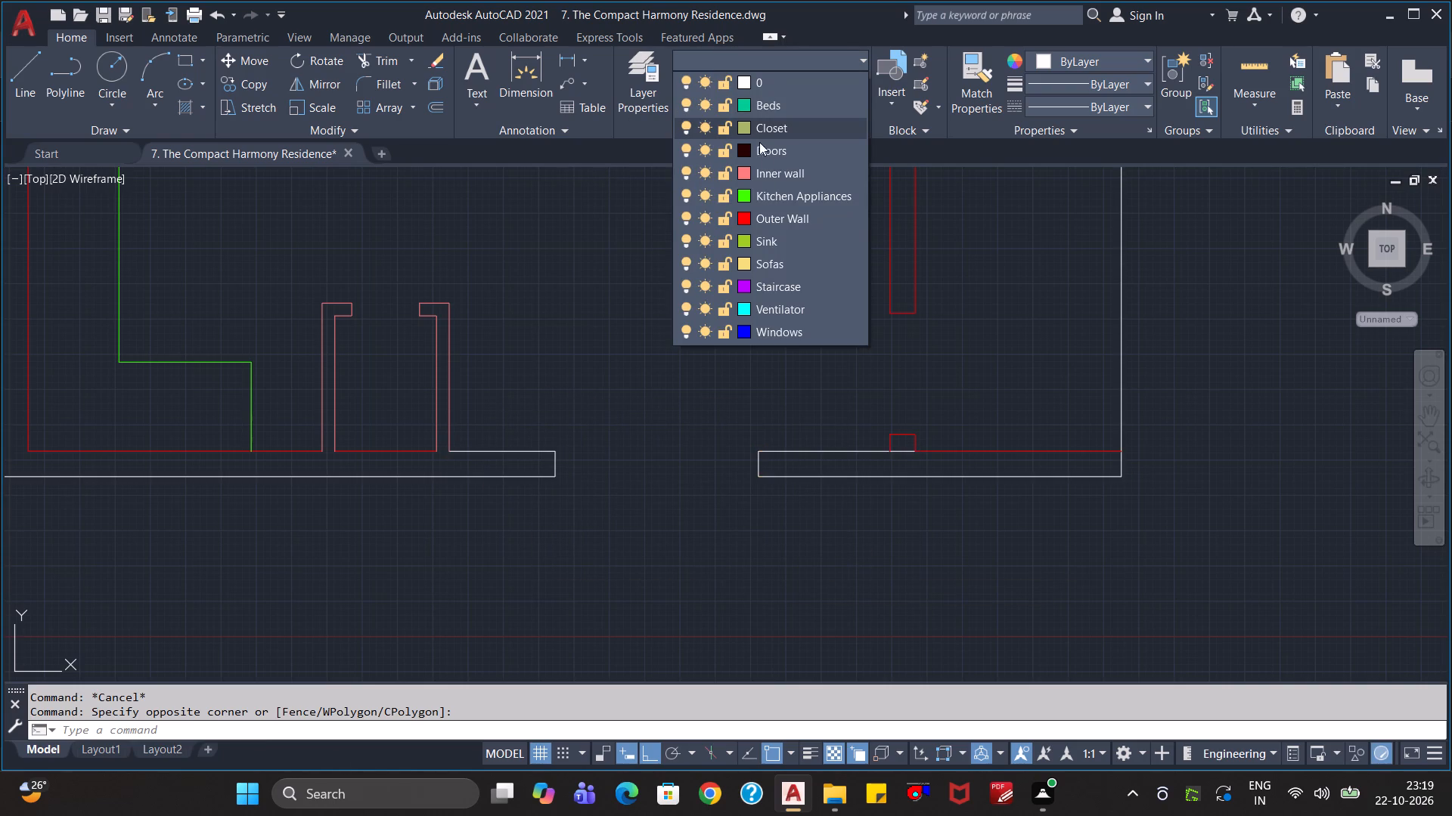
click(764, 215)
key(Escape)
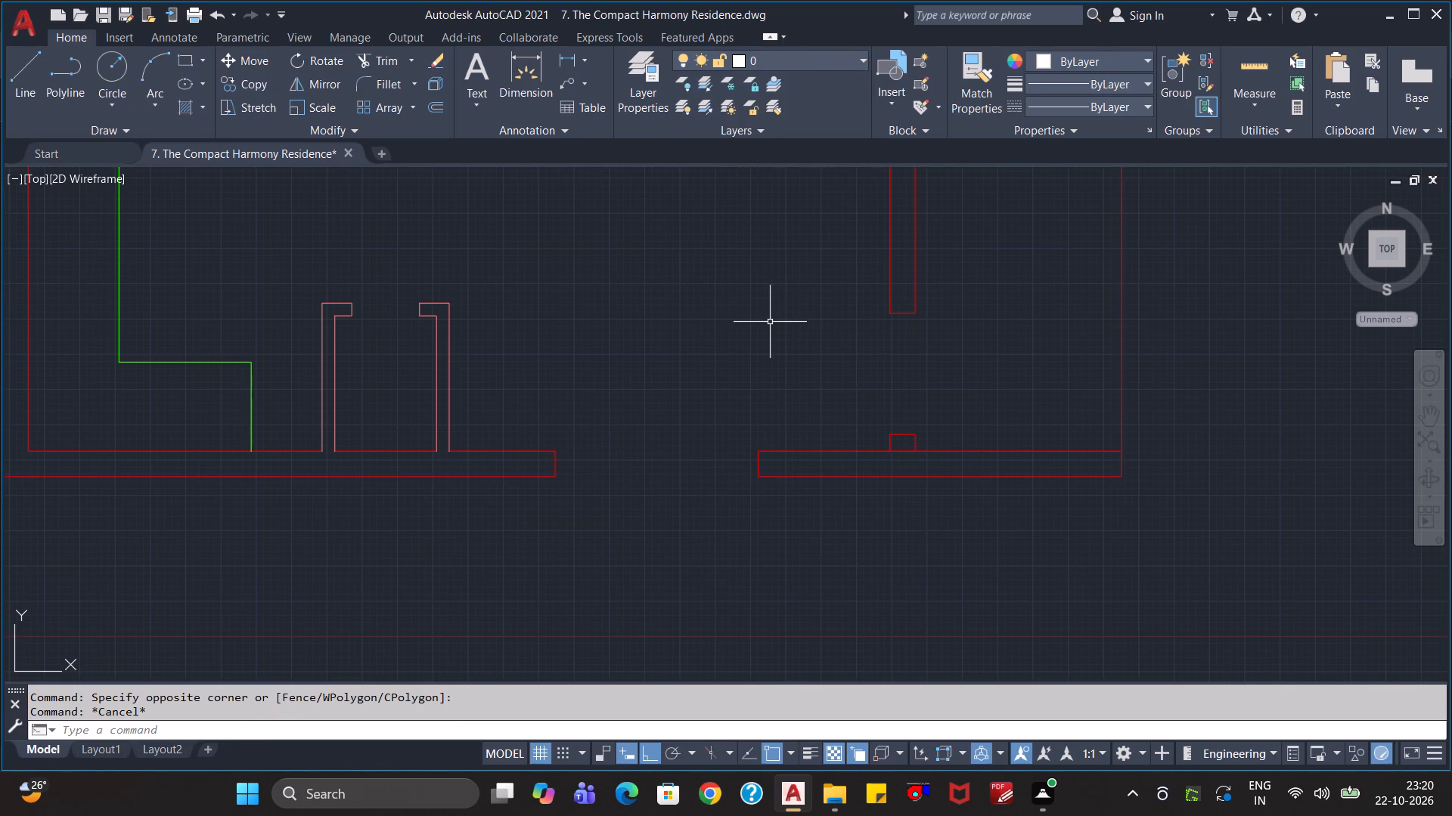
Copy the 6' window block by its upper-left corner into the opening in the bottom outer wall.
scroll(775, 322, down, 1)
middle_drag(1148, 336, 1013, 480)
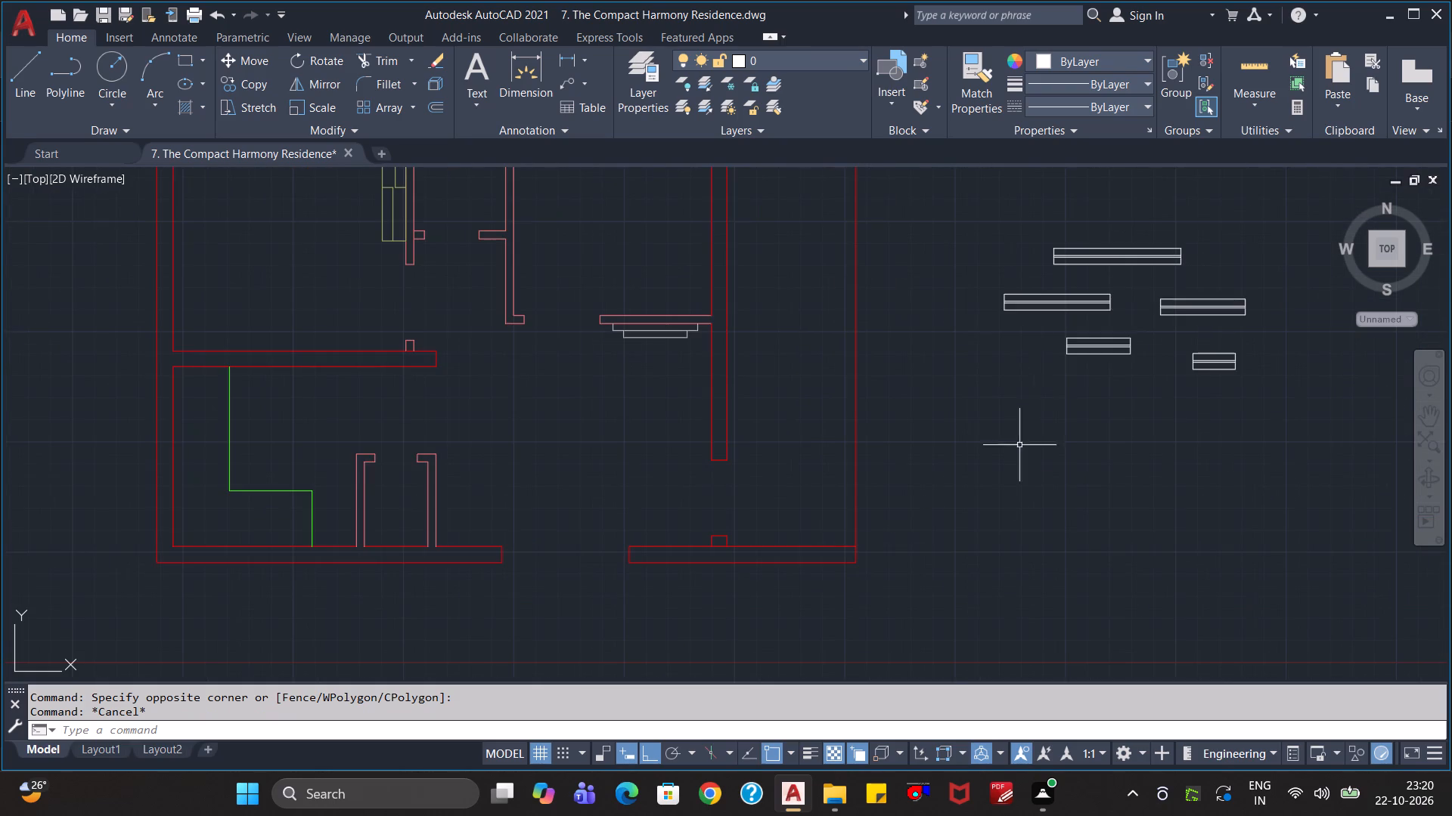
click(1156, 282)
click(1131, 244)
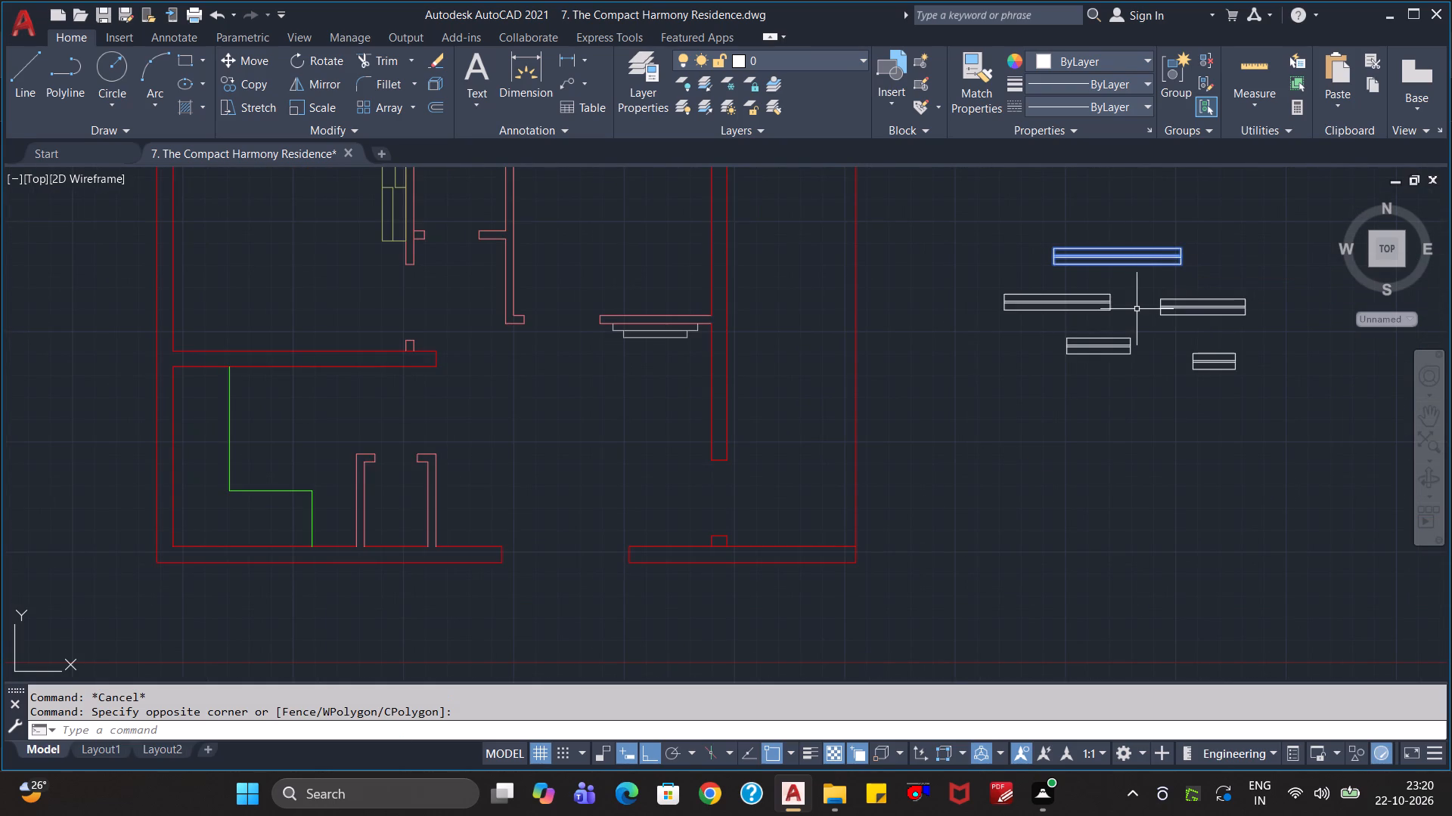
key(c)
key(o)
key(Return)
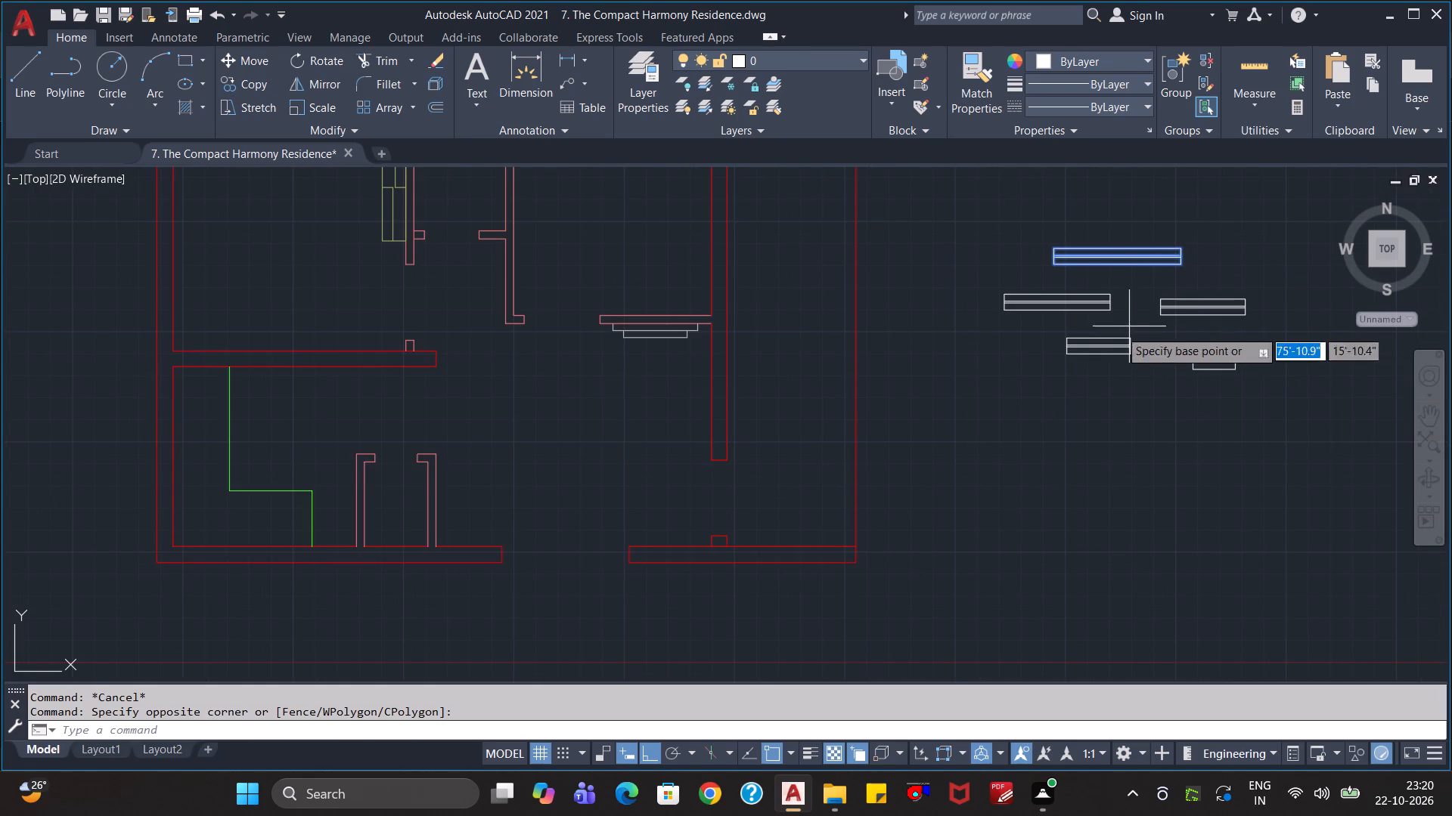
click(1055, 253)
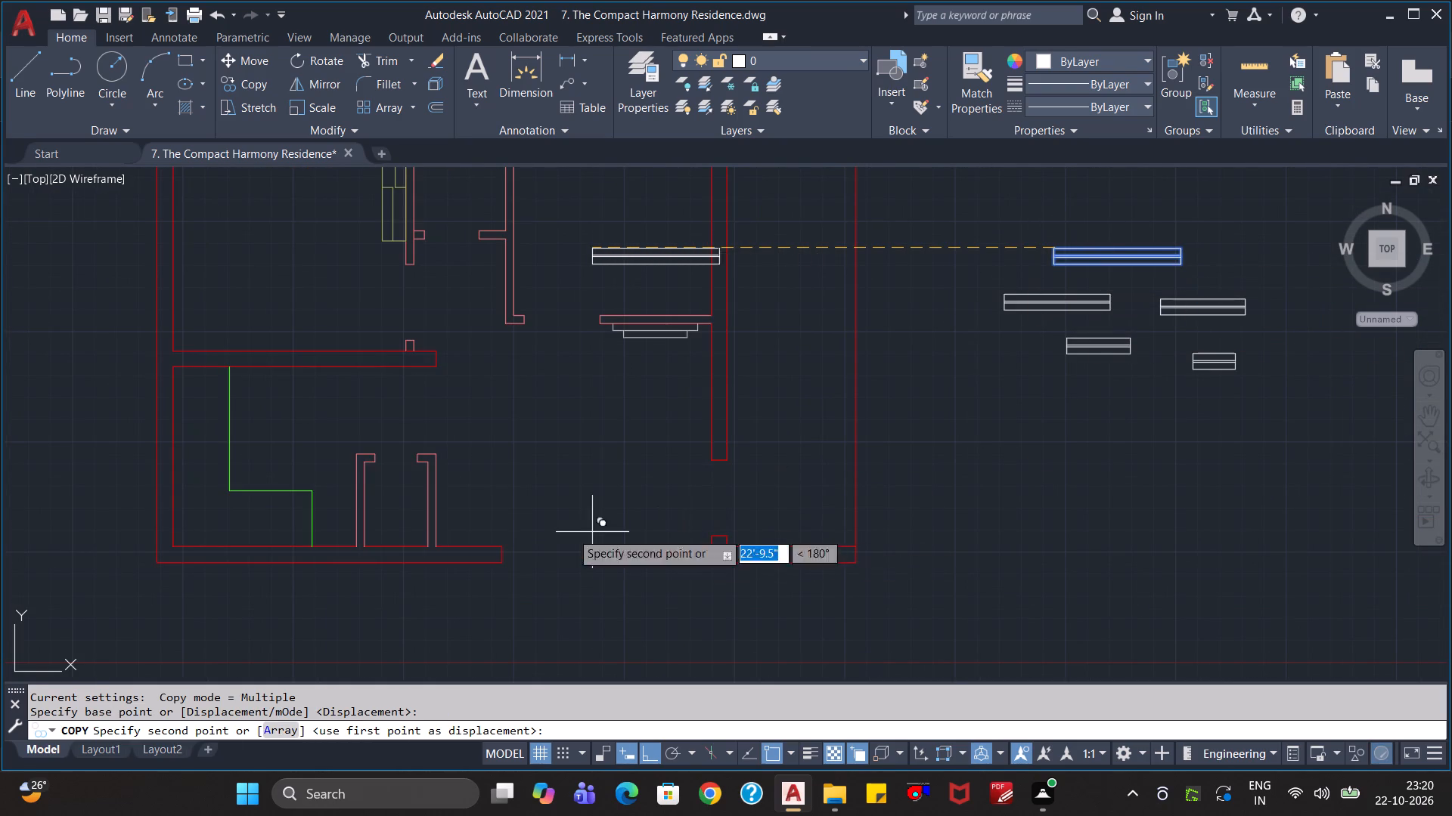
click(501, 544)
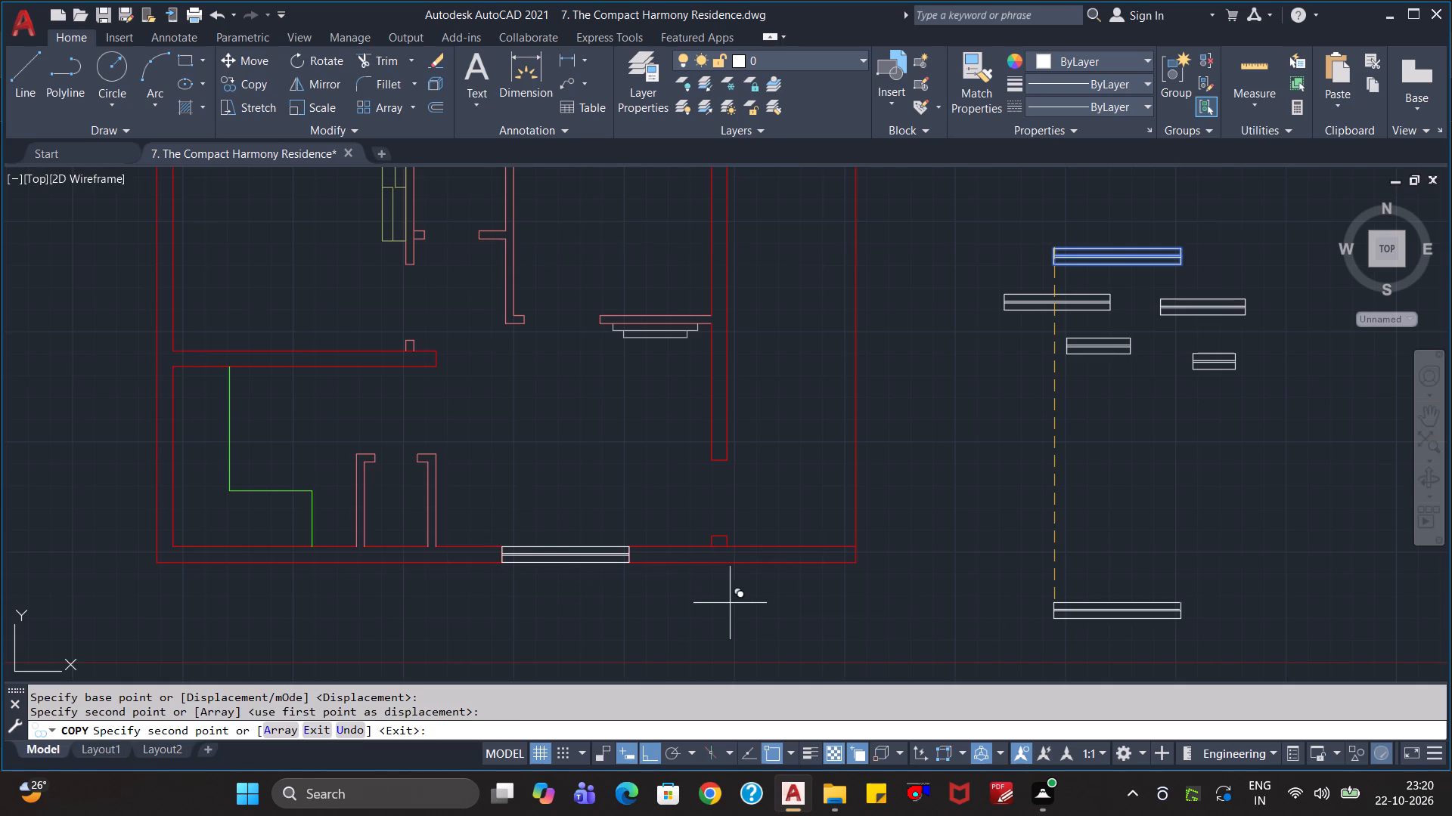
key(Escape)
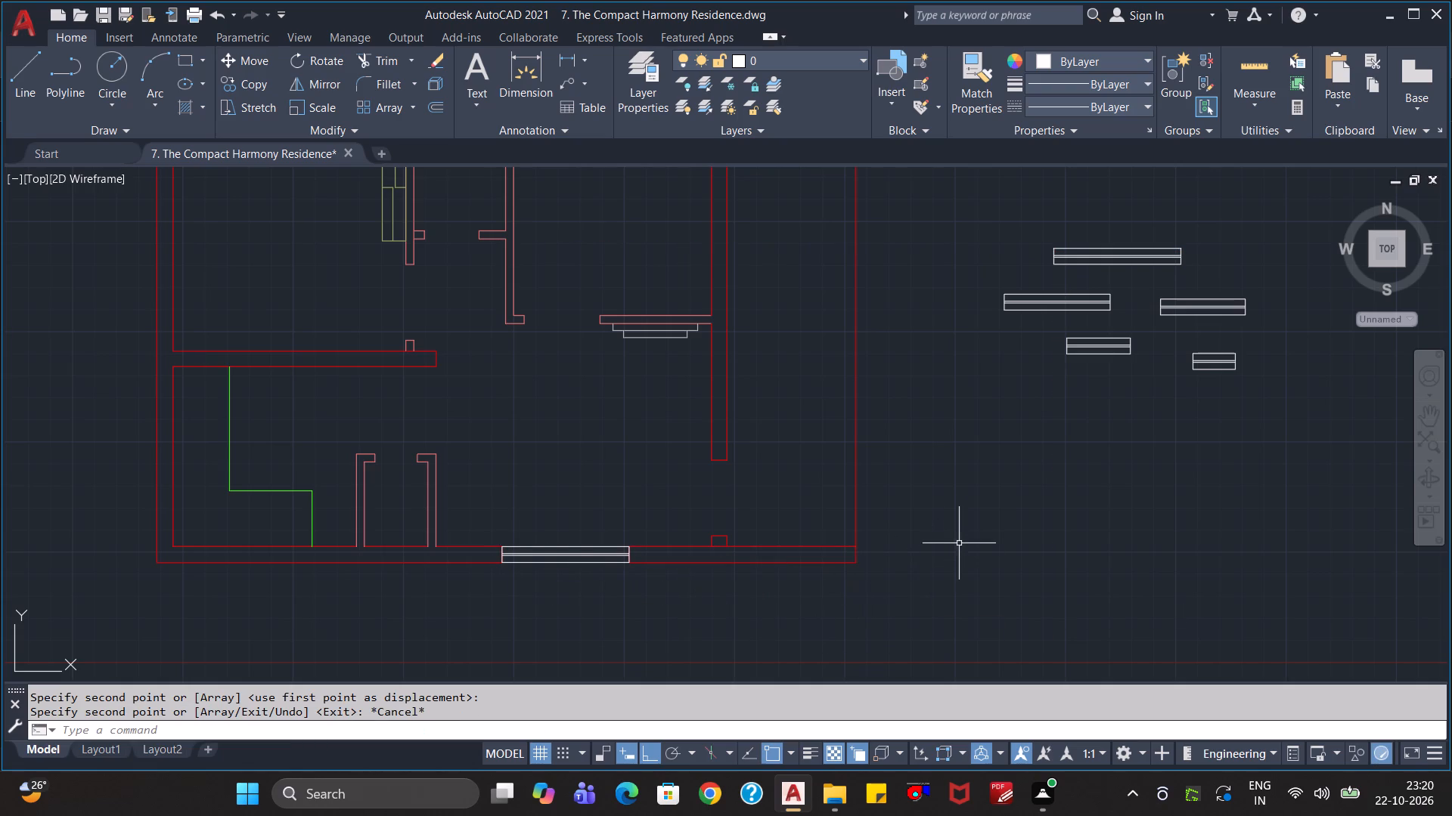
key(Escape)
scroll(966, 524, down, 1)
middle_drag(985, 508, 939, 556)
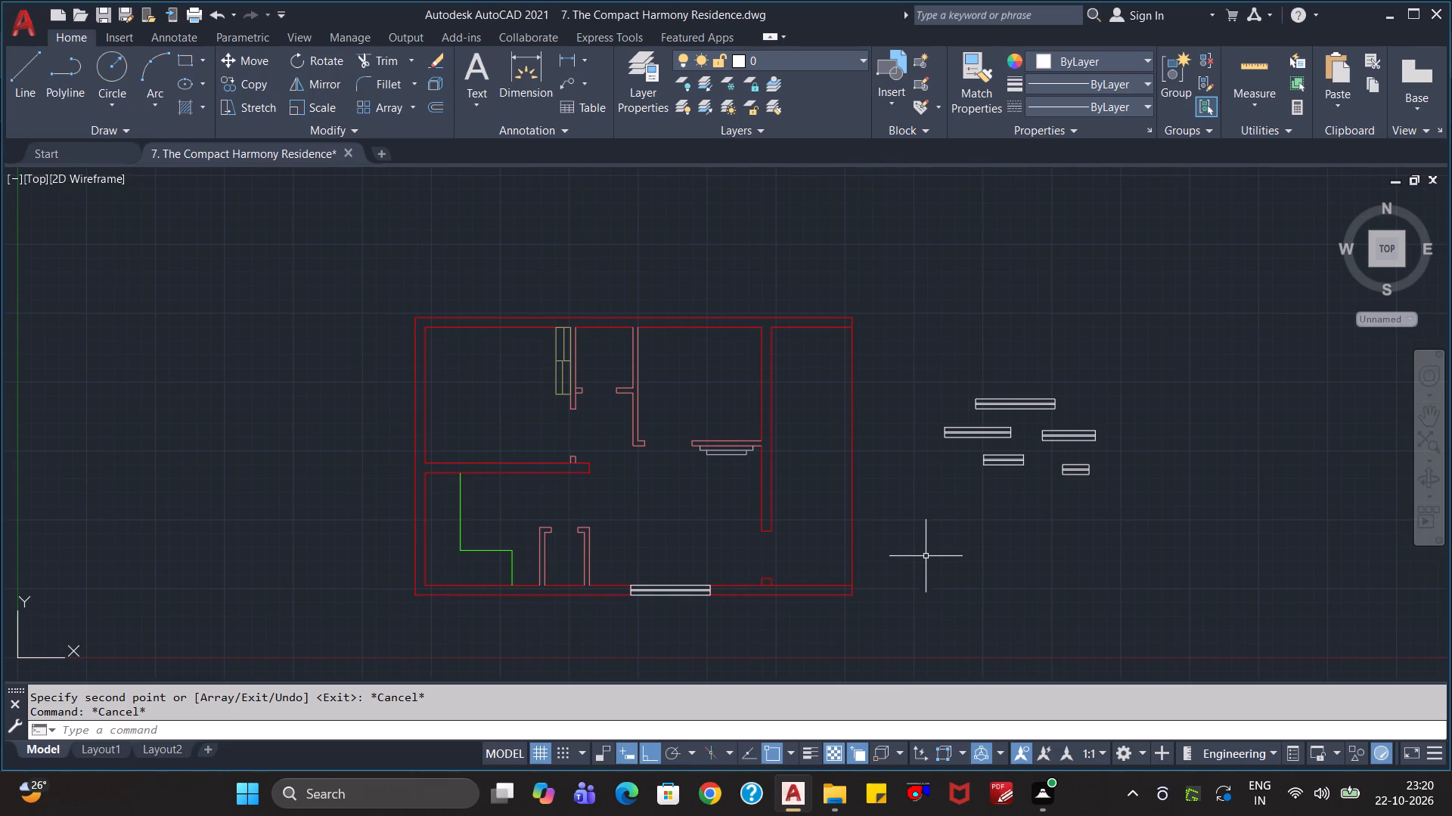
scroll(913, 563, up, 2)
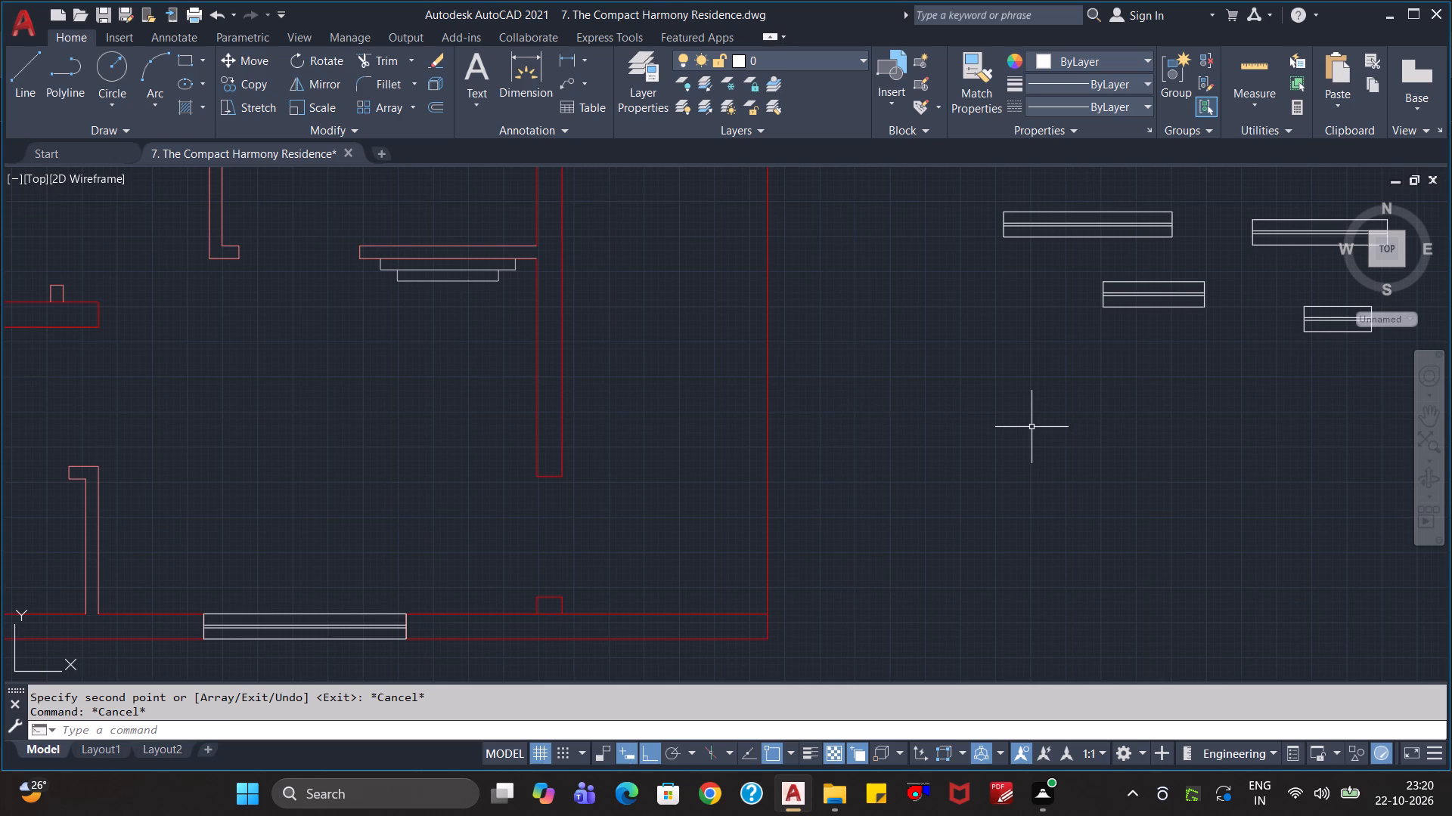
Offset the inner vertical wall line of the narrow strip at the plan's right end by 2.9' into the strip, measuring its widths.
scroll(1083, 448, down, 1)
middle_drag(951, 356, 978, 584)
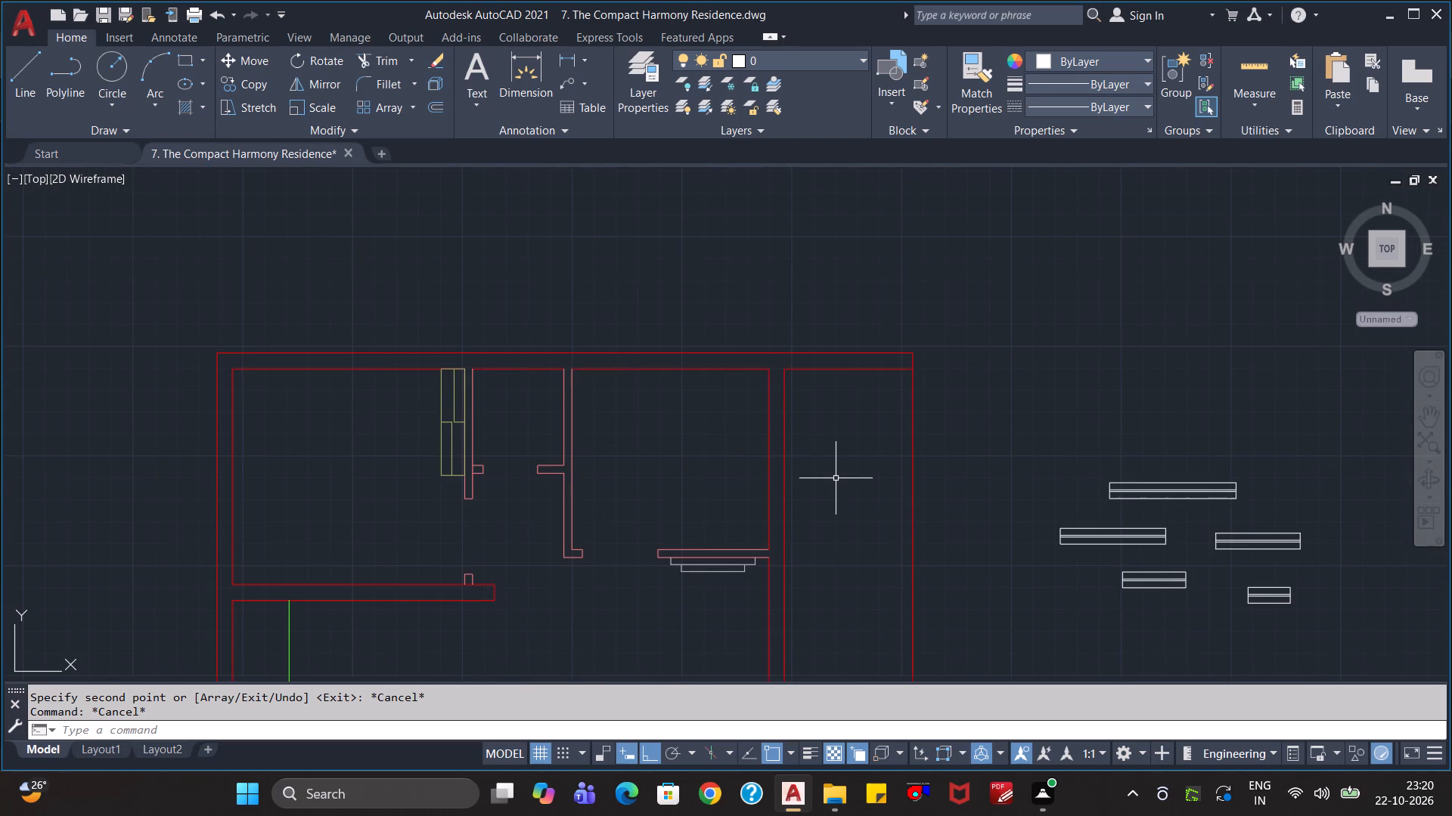
click(1254, 77)
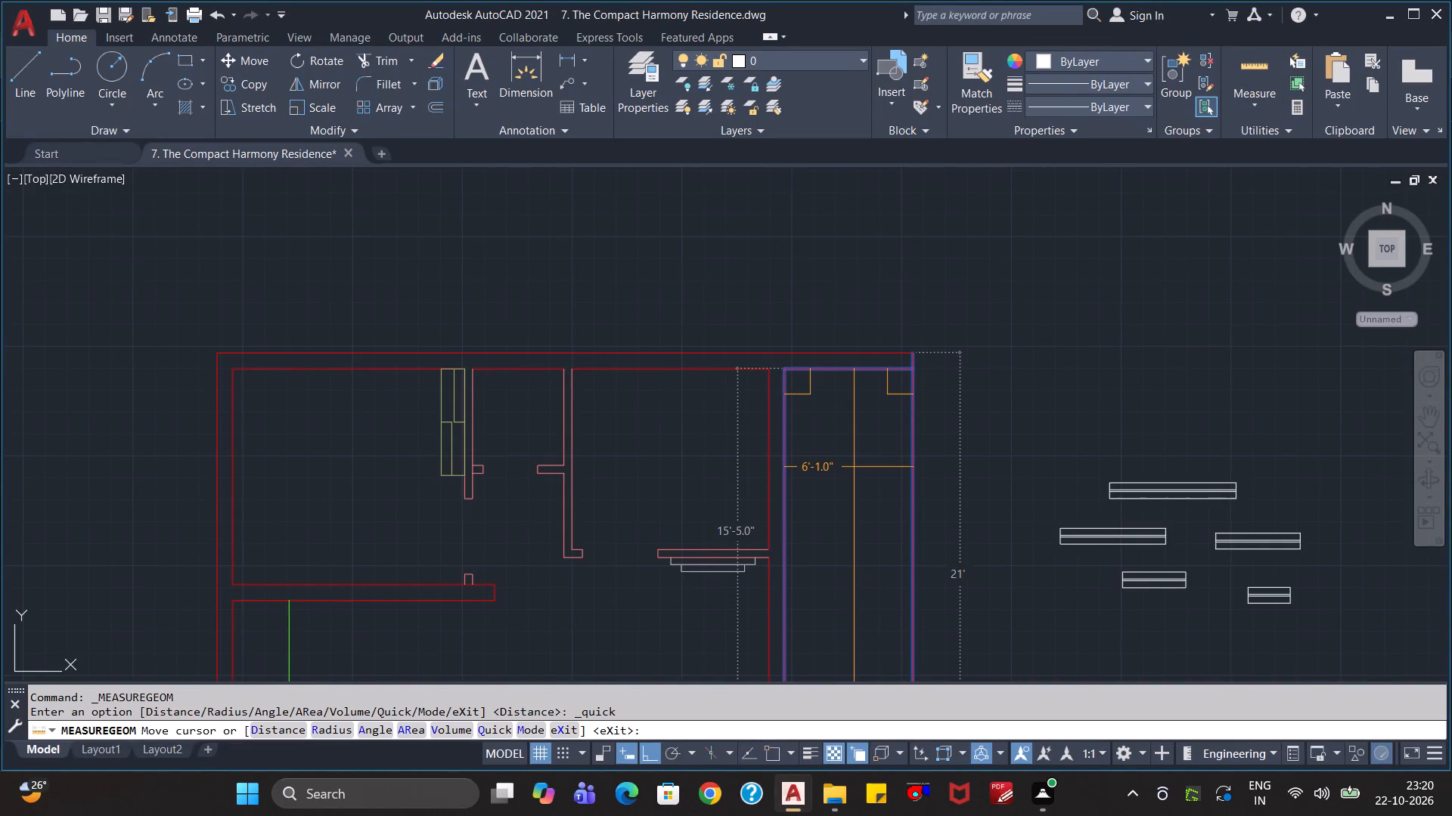
key(Escape)
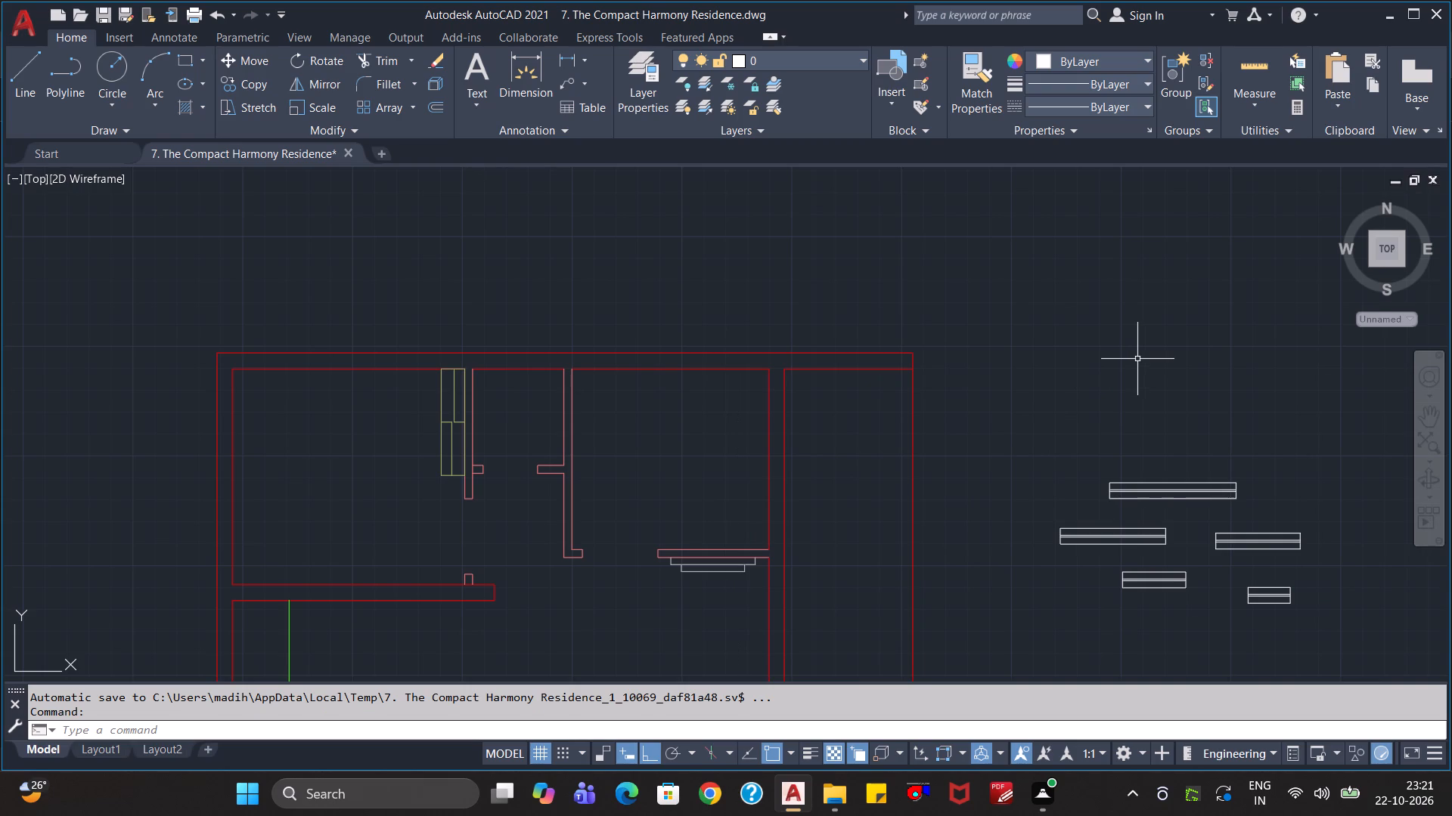
key(o)
key(Return)
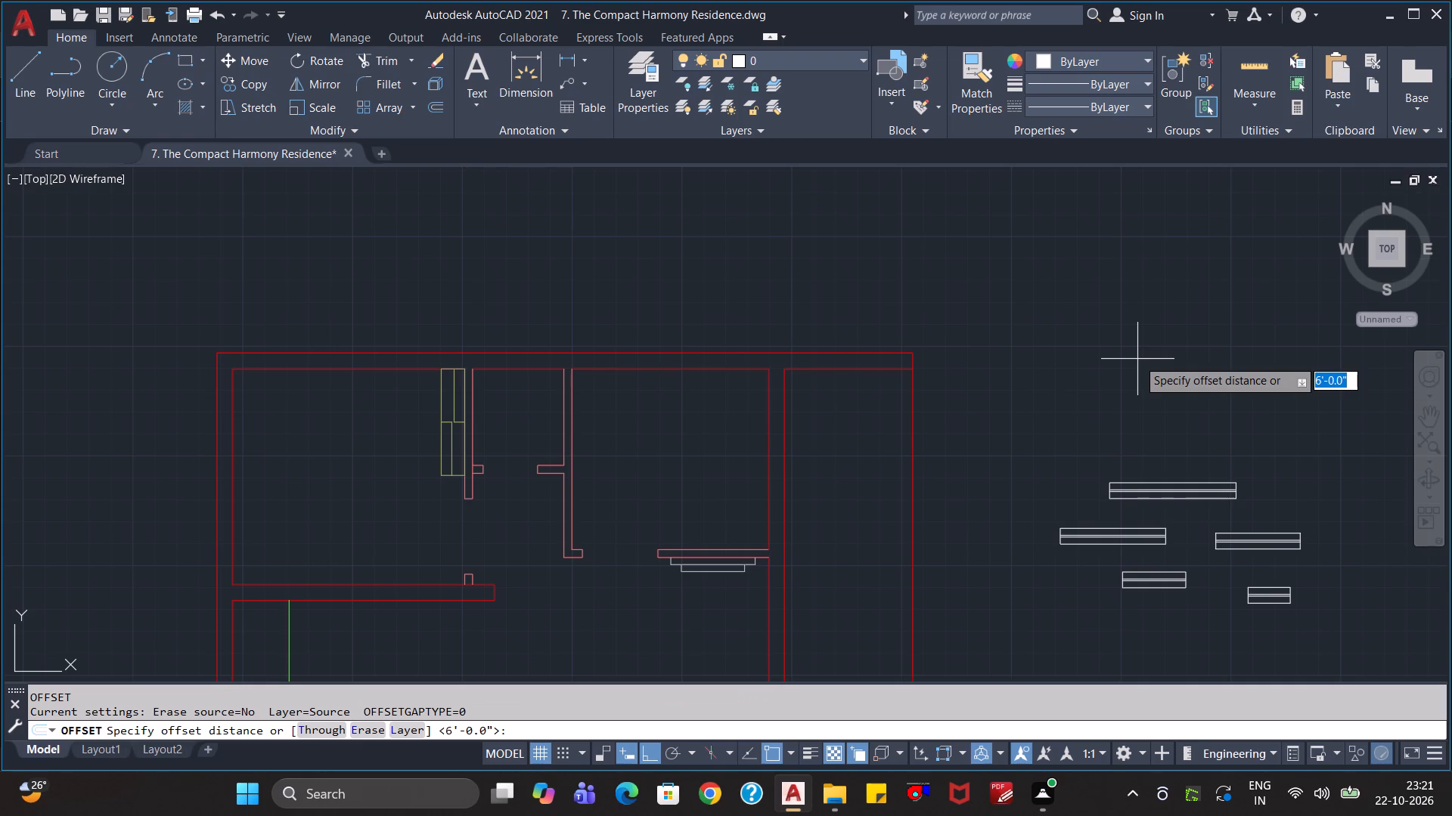
text(2.9')
key(Return)
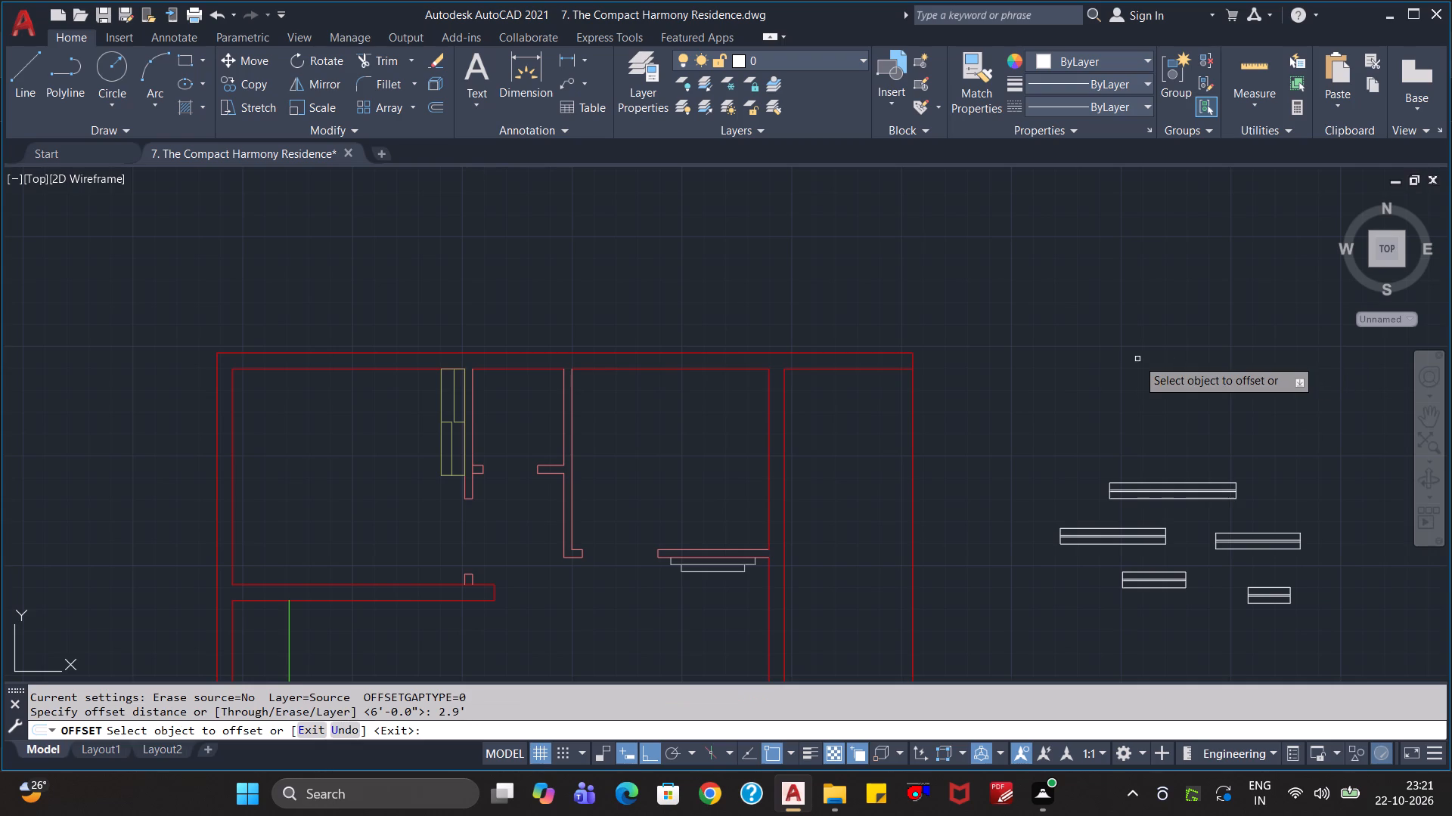
click(783, 496)
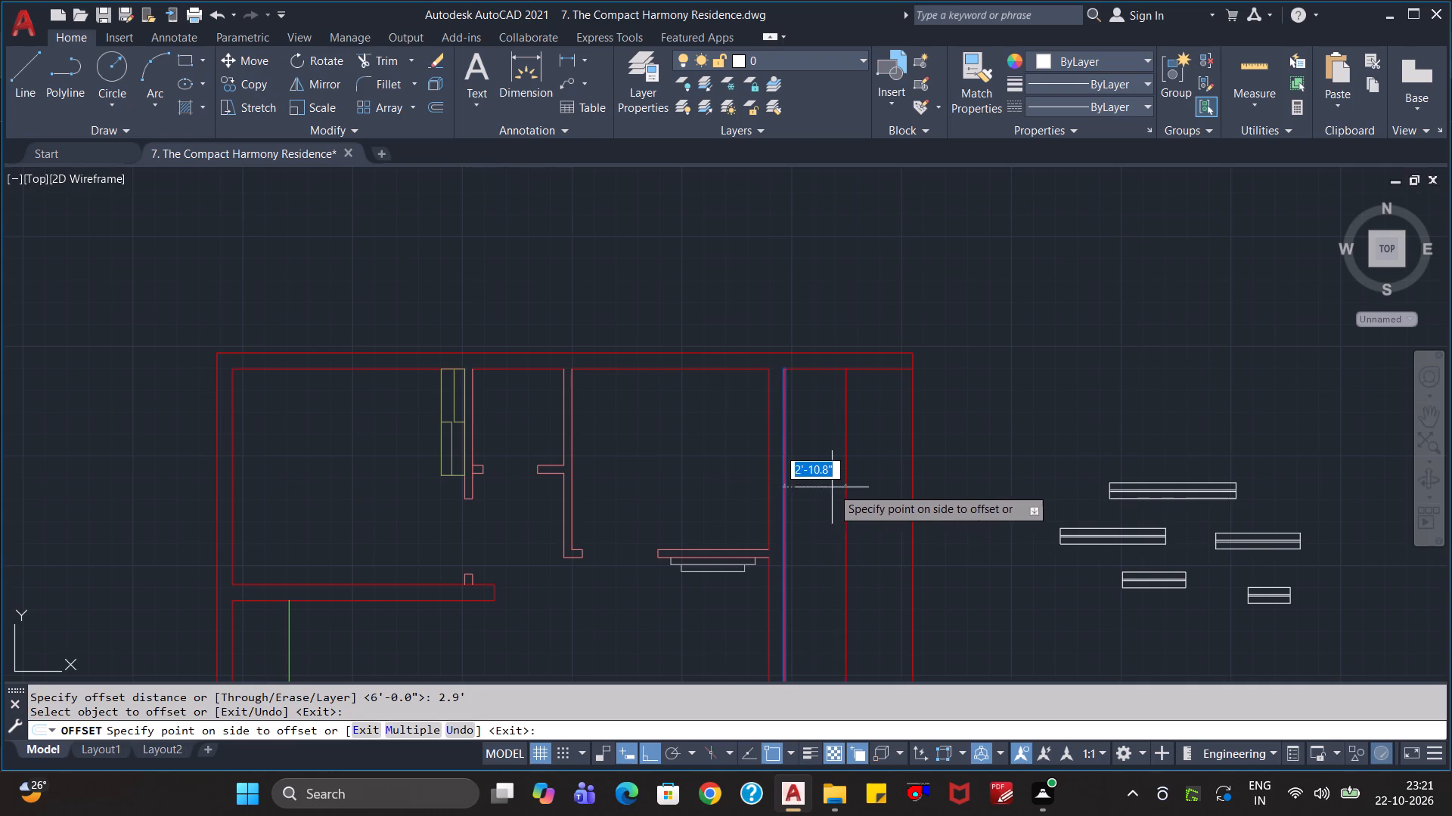
click(872, 485)
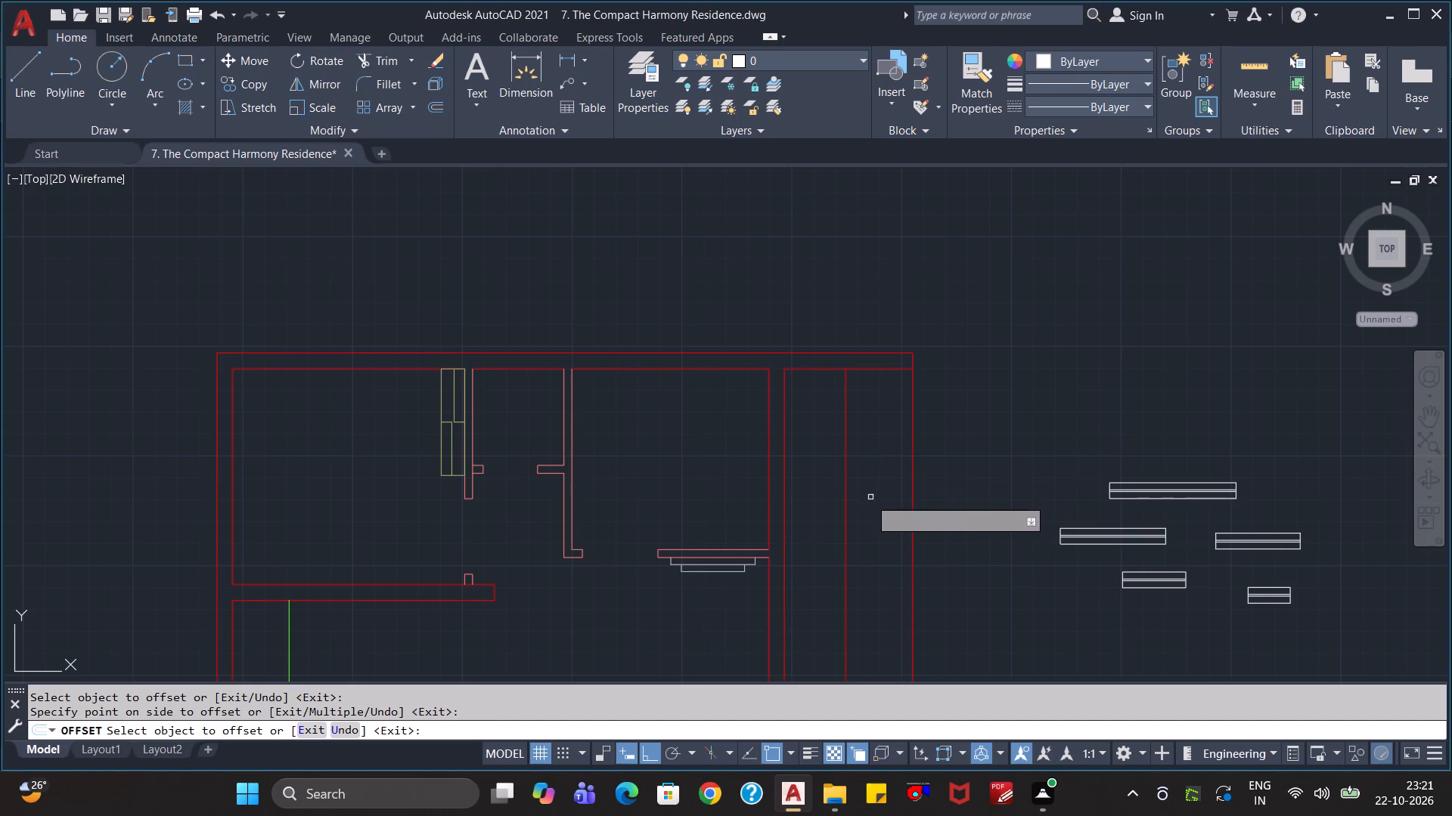
click(1247, 70)
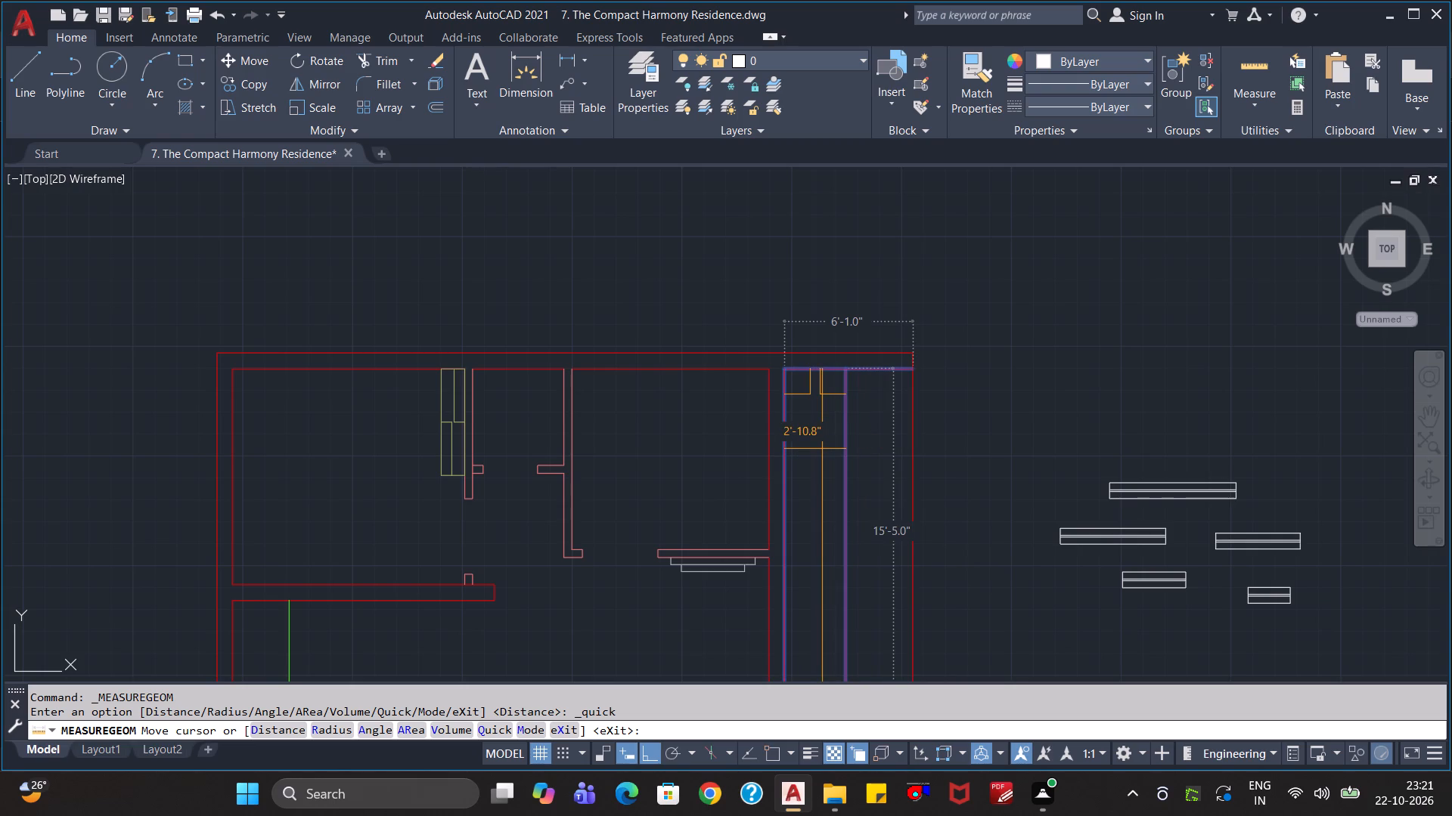
key(Escape)
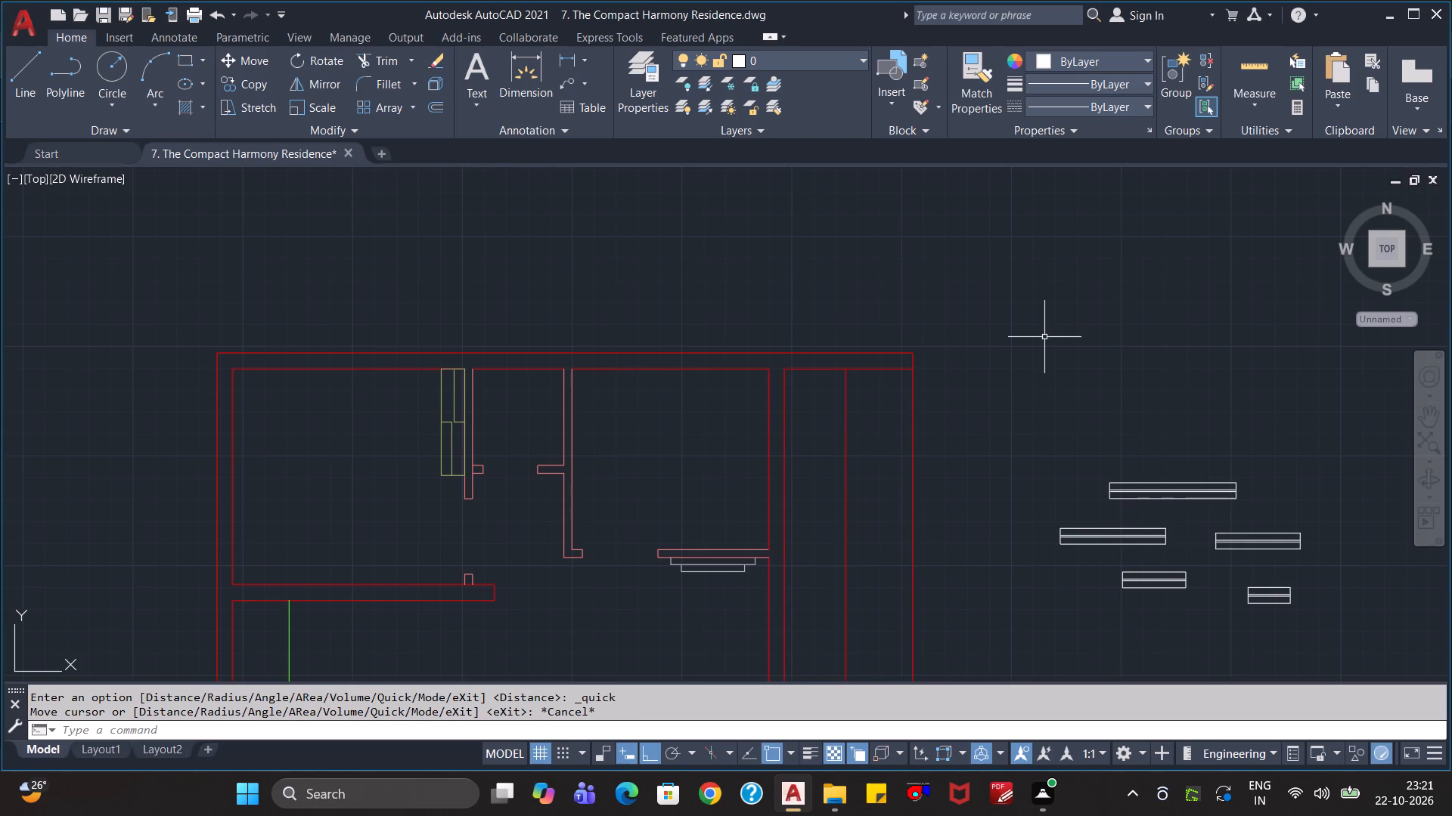
Offset the new vertical line in the narrow strip a short distance to its right, using the Through option.
key(o)
key(Return)
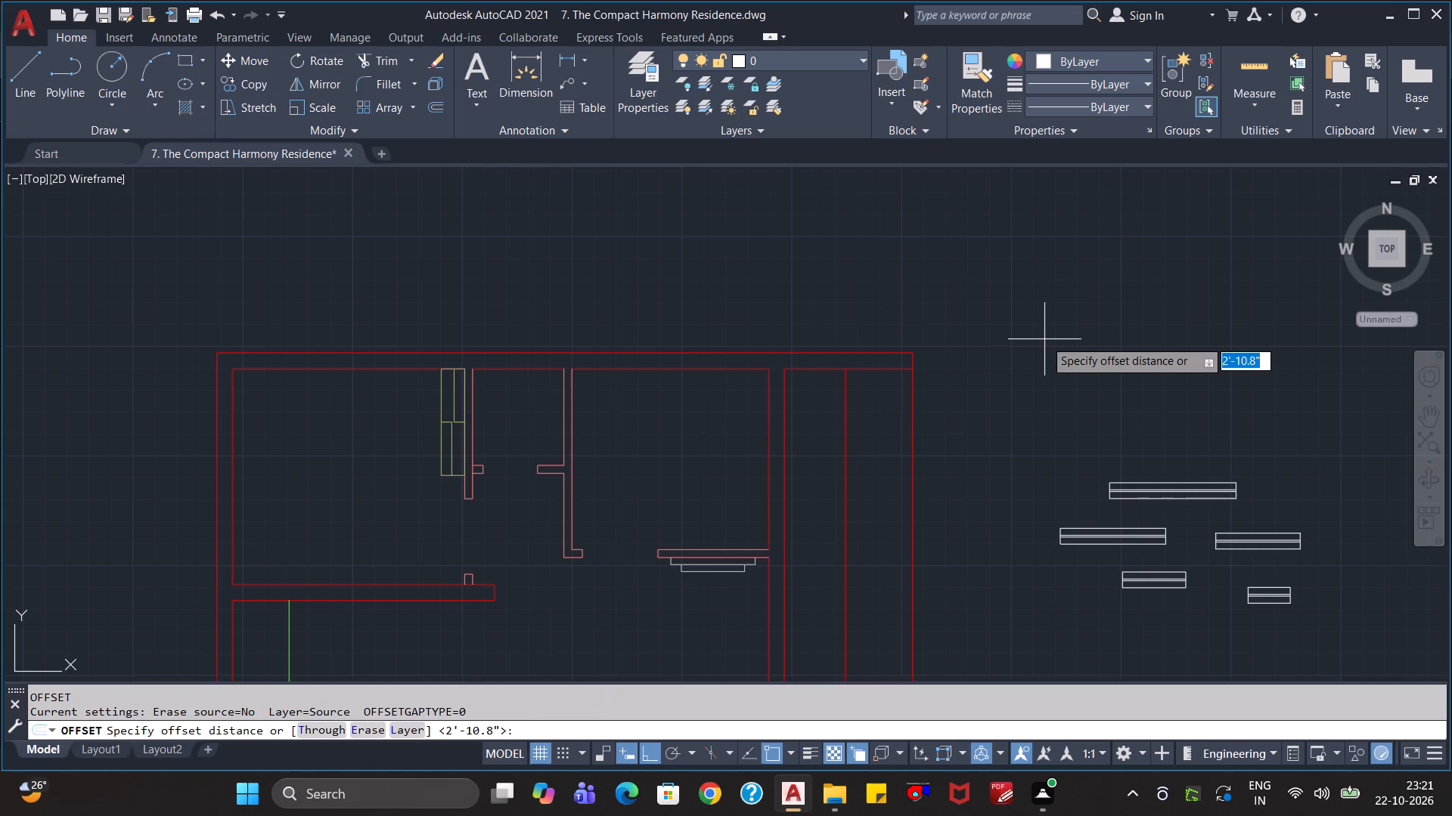
key(t)
key(Return)
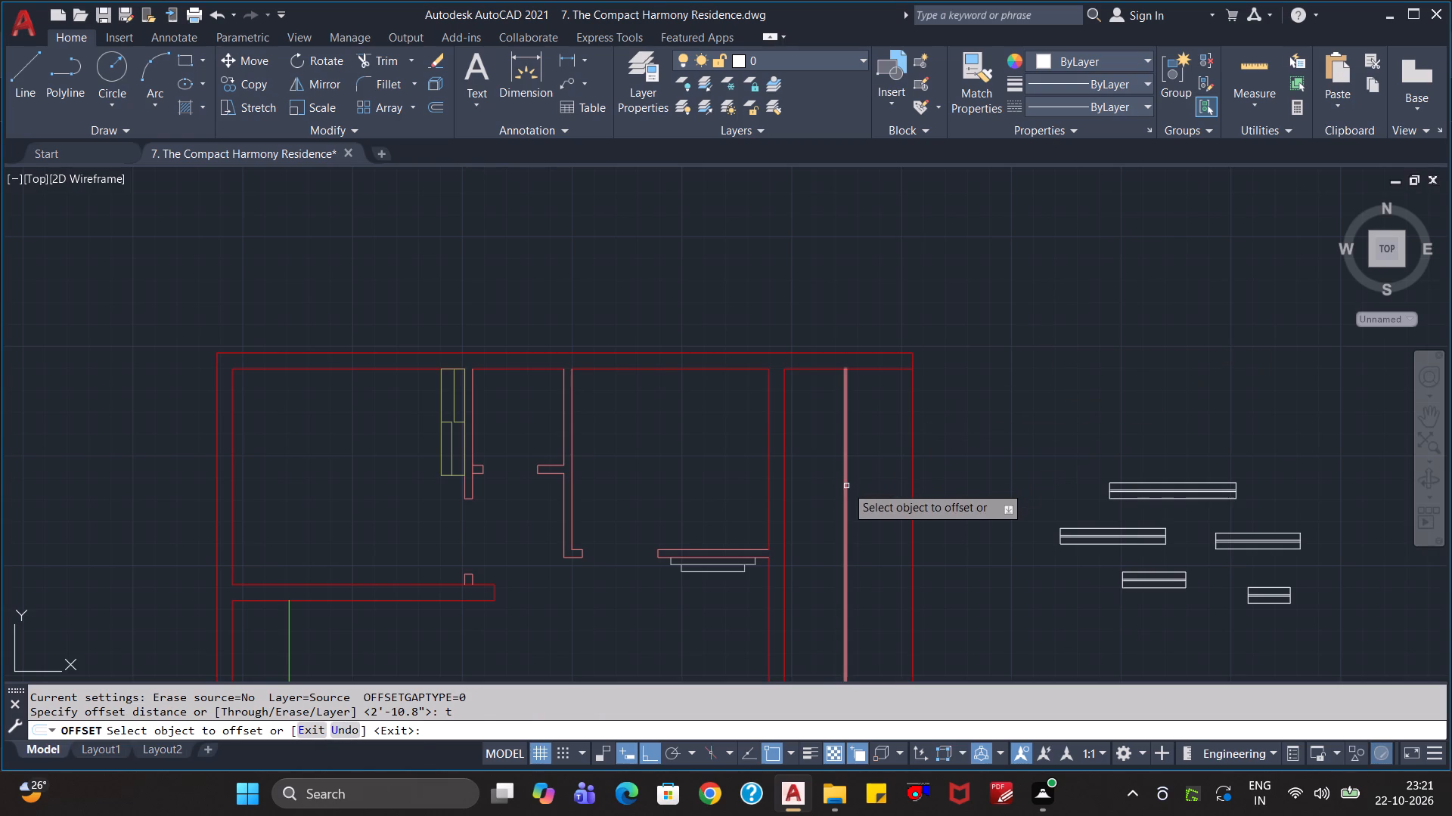
click(846, 486)
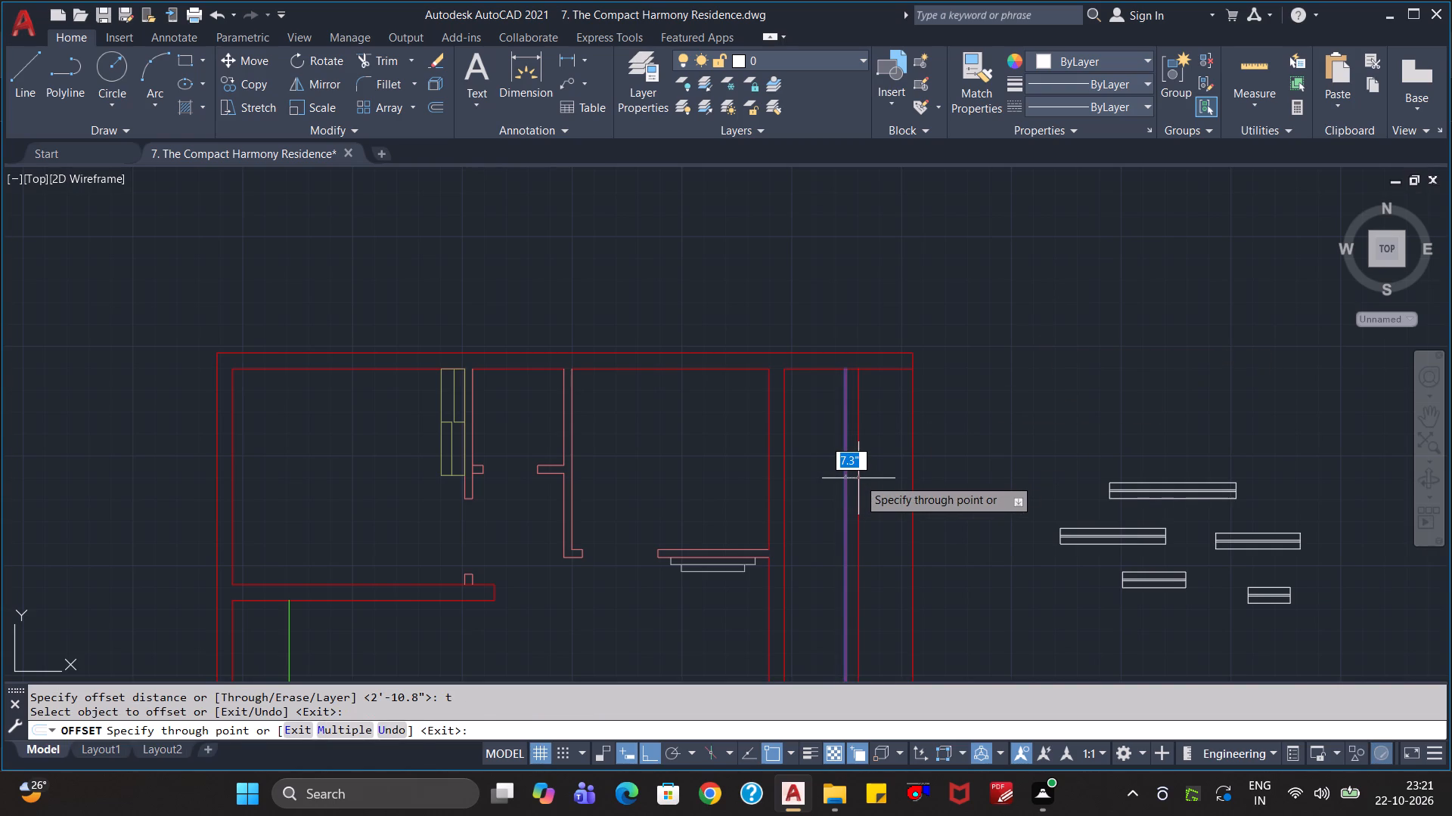
click(856, 478)
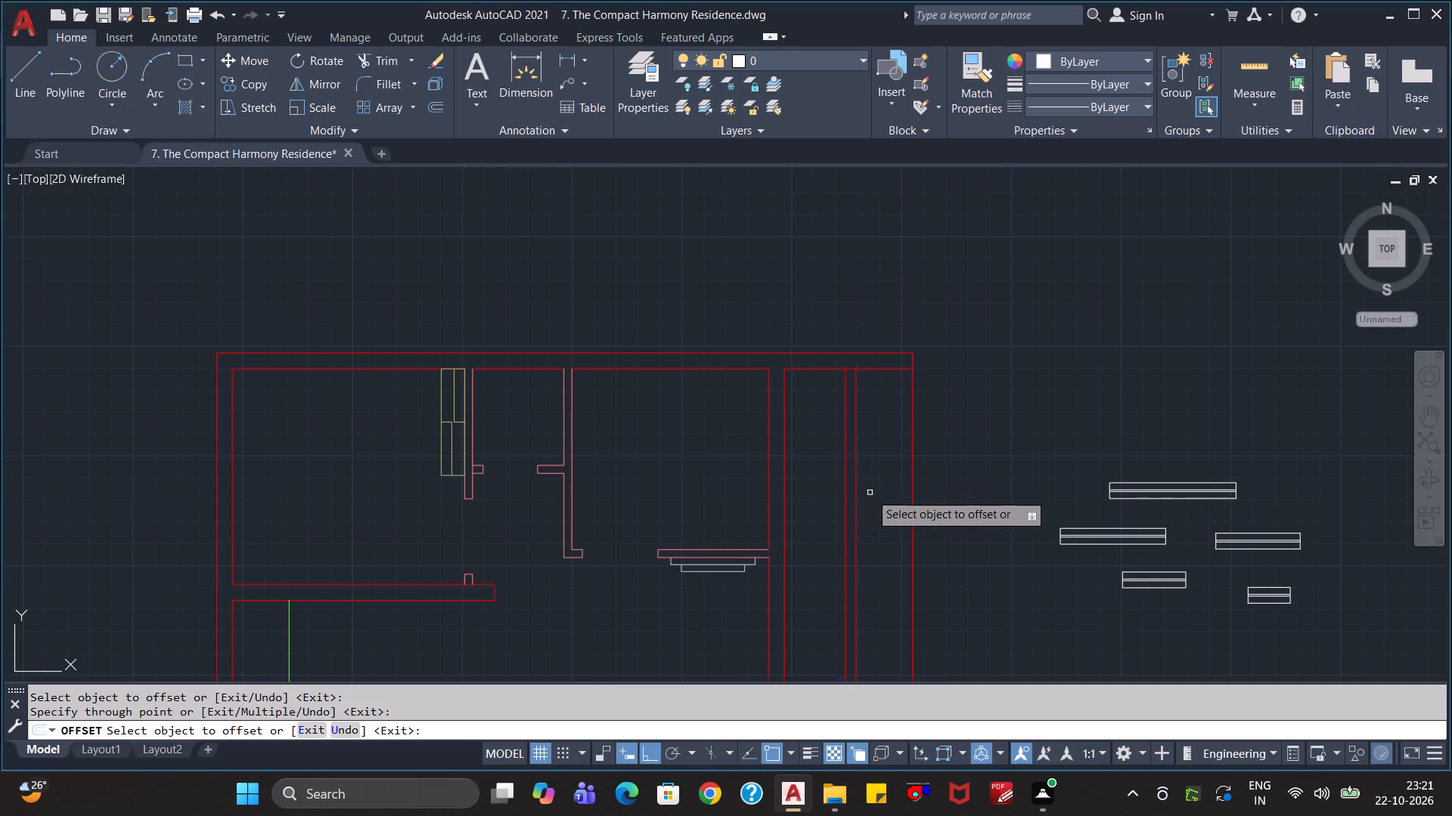
key(Escape)
key(Escape)
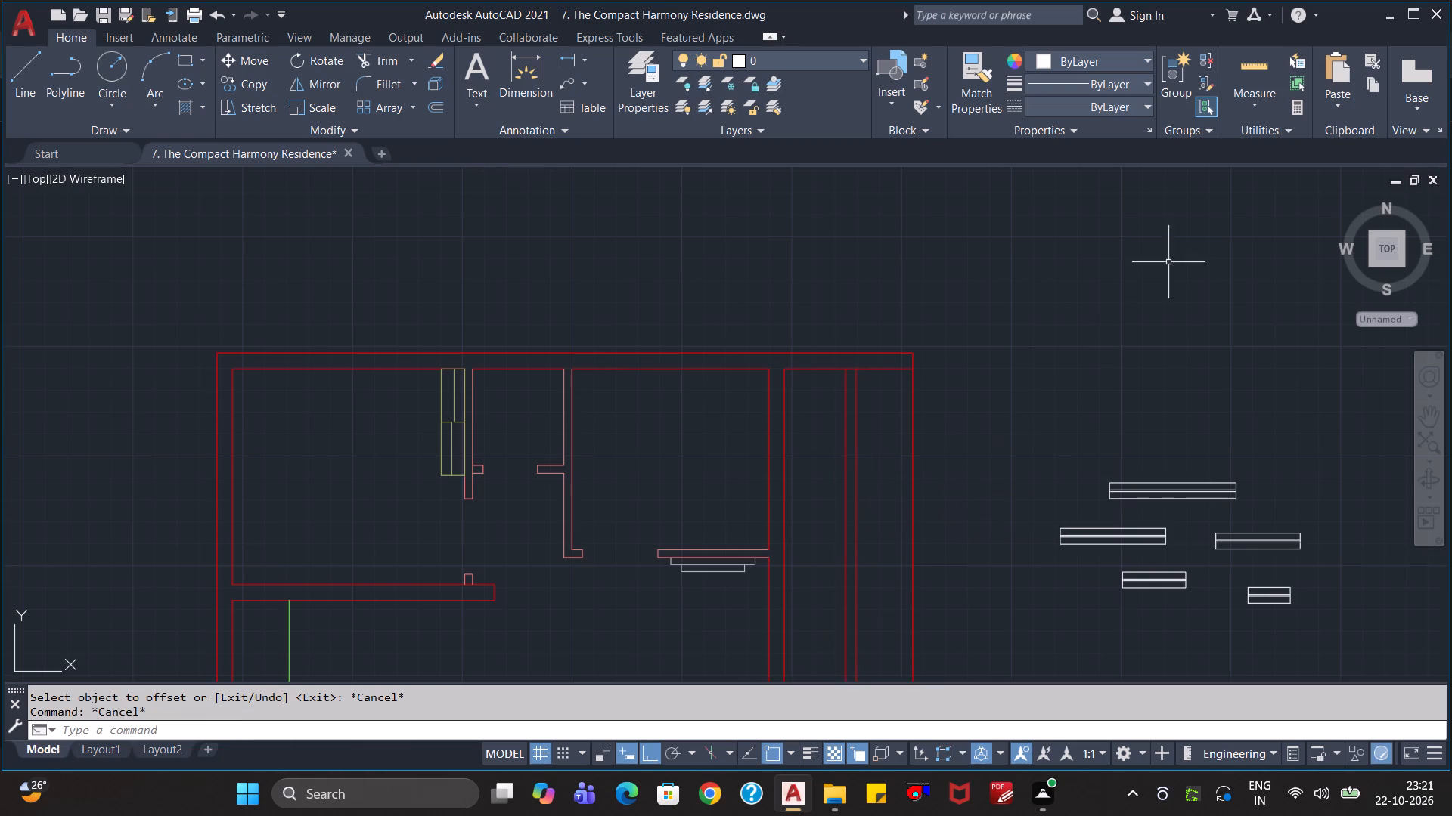
Measure the spacing between the vertical lines in the narrow strip at the plan's right end.
click(1264, 74)
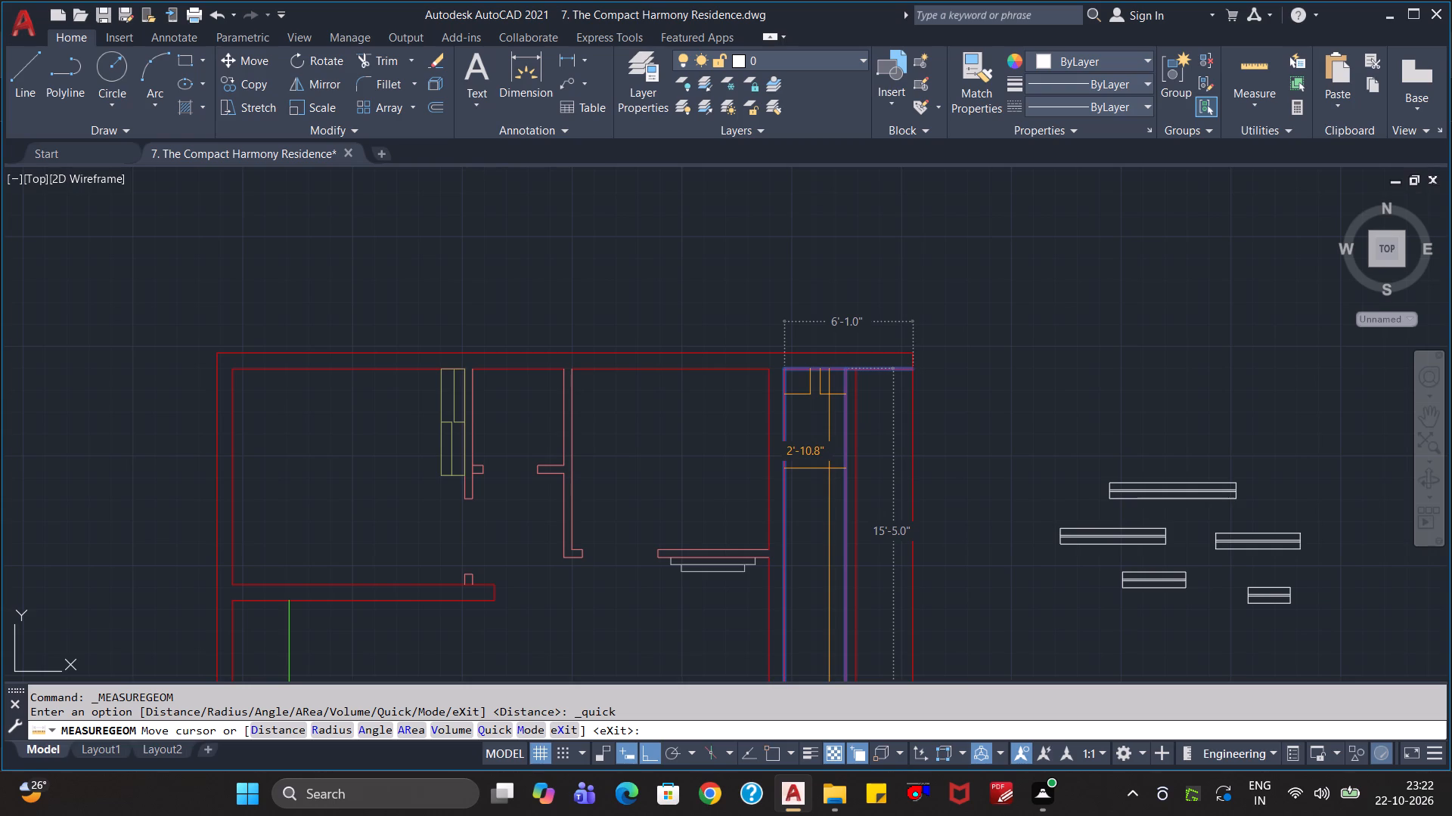
Offset the right line of the narrow vertical pair in the stair bay 1.3" toward its partner and delete the original line.
key(Escape)
key(Escape)
key(Escape)
scroll(877, 482, up, 2)
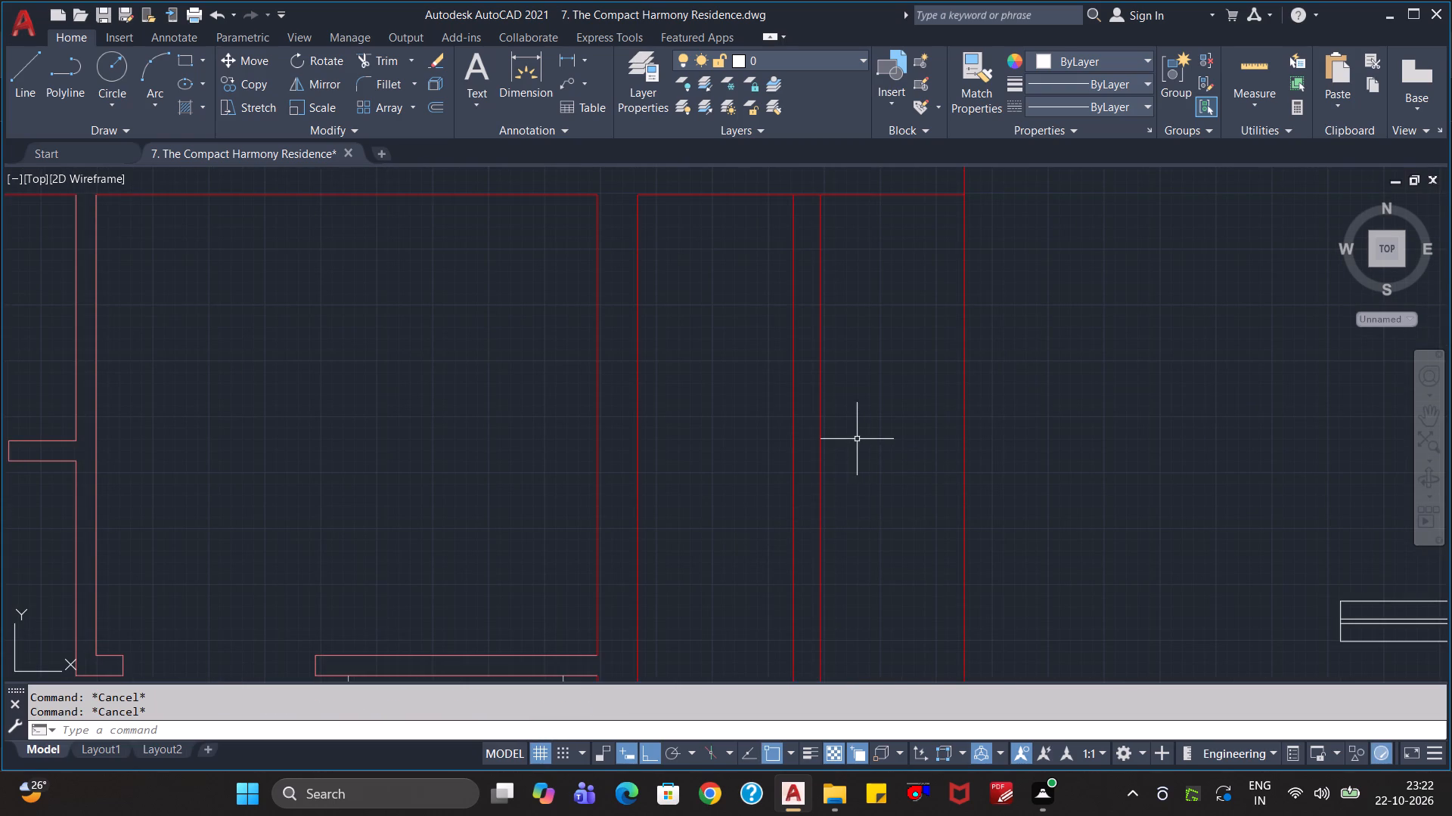
scroll(857, 439, down, 1)
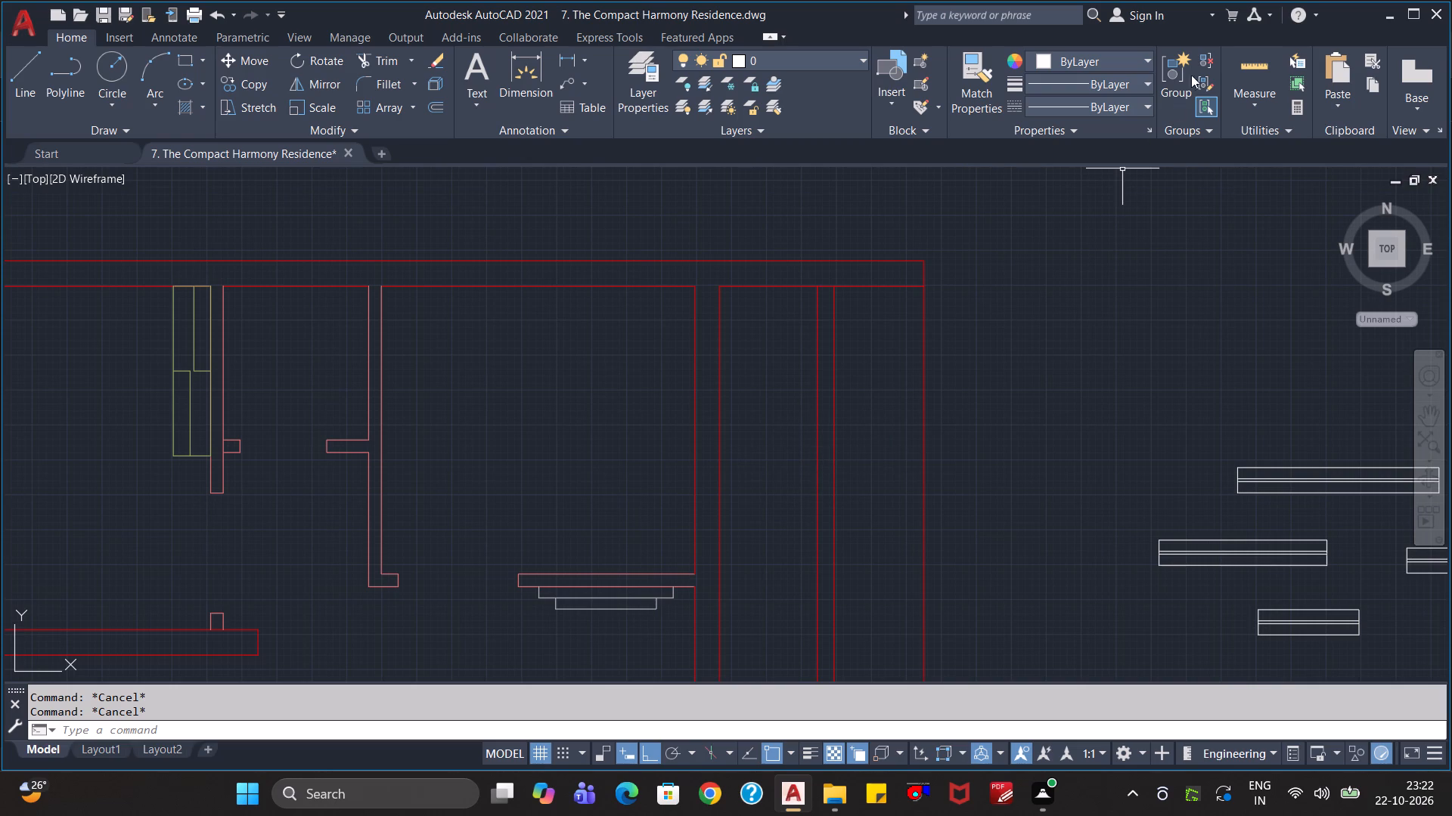
key(o)
key(Return)
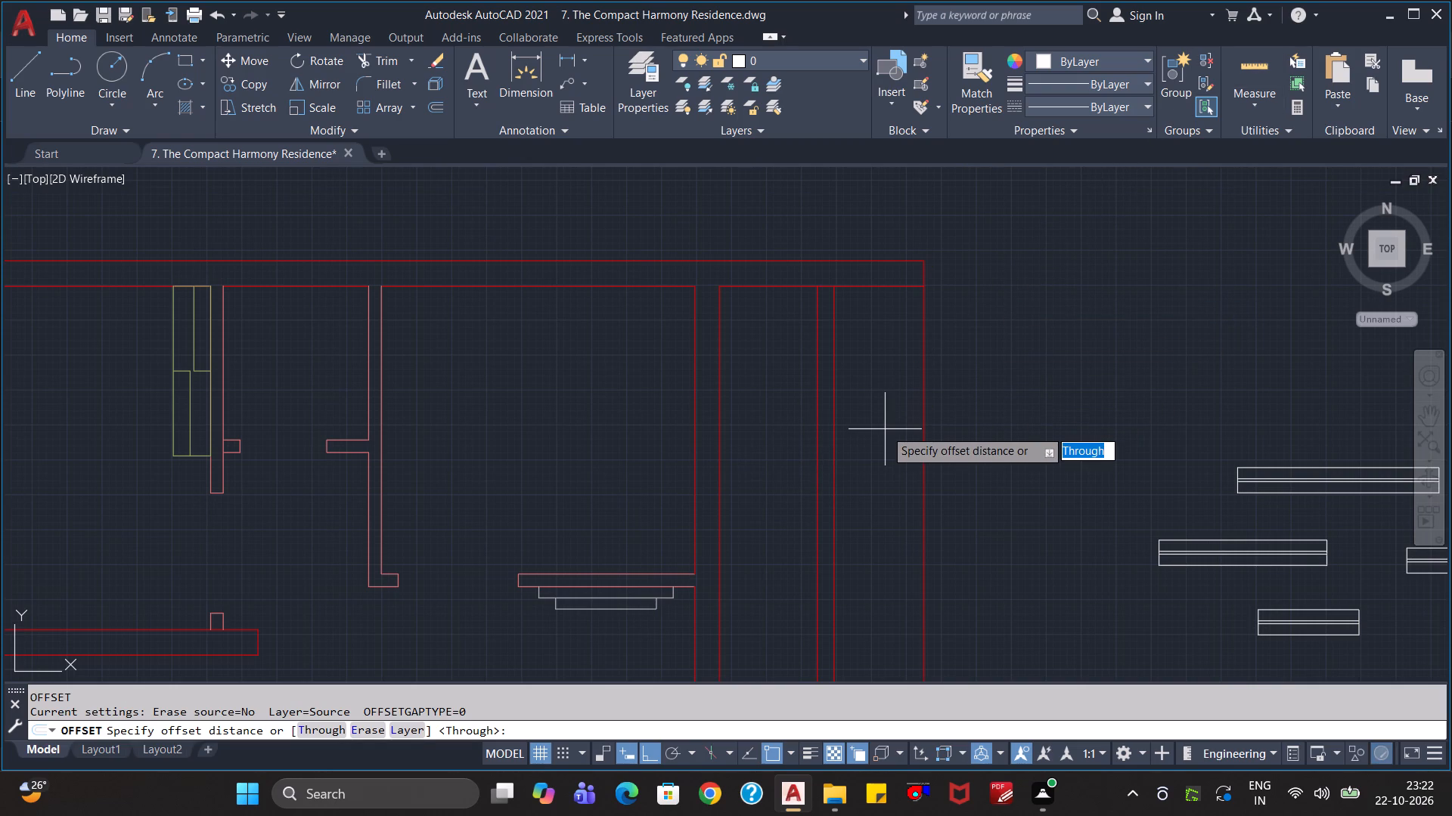
text(1.3")
key(Return)
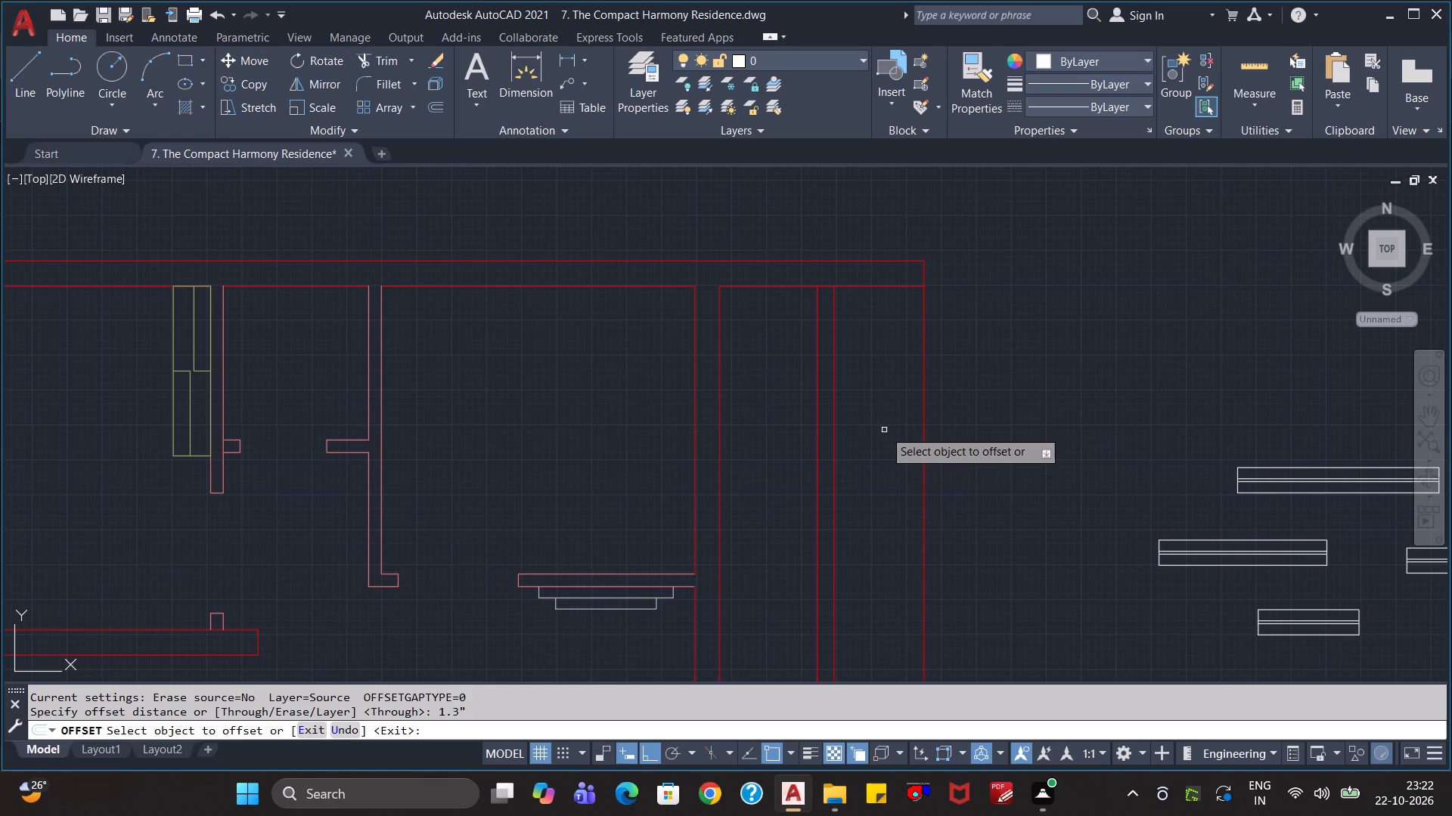
click(835, 464)
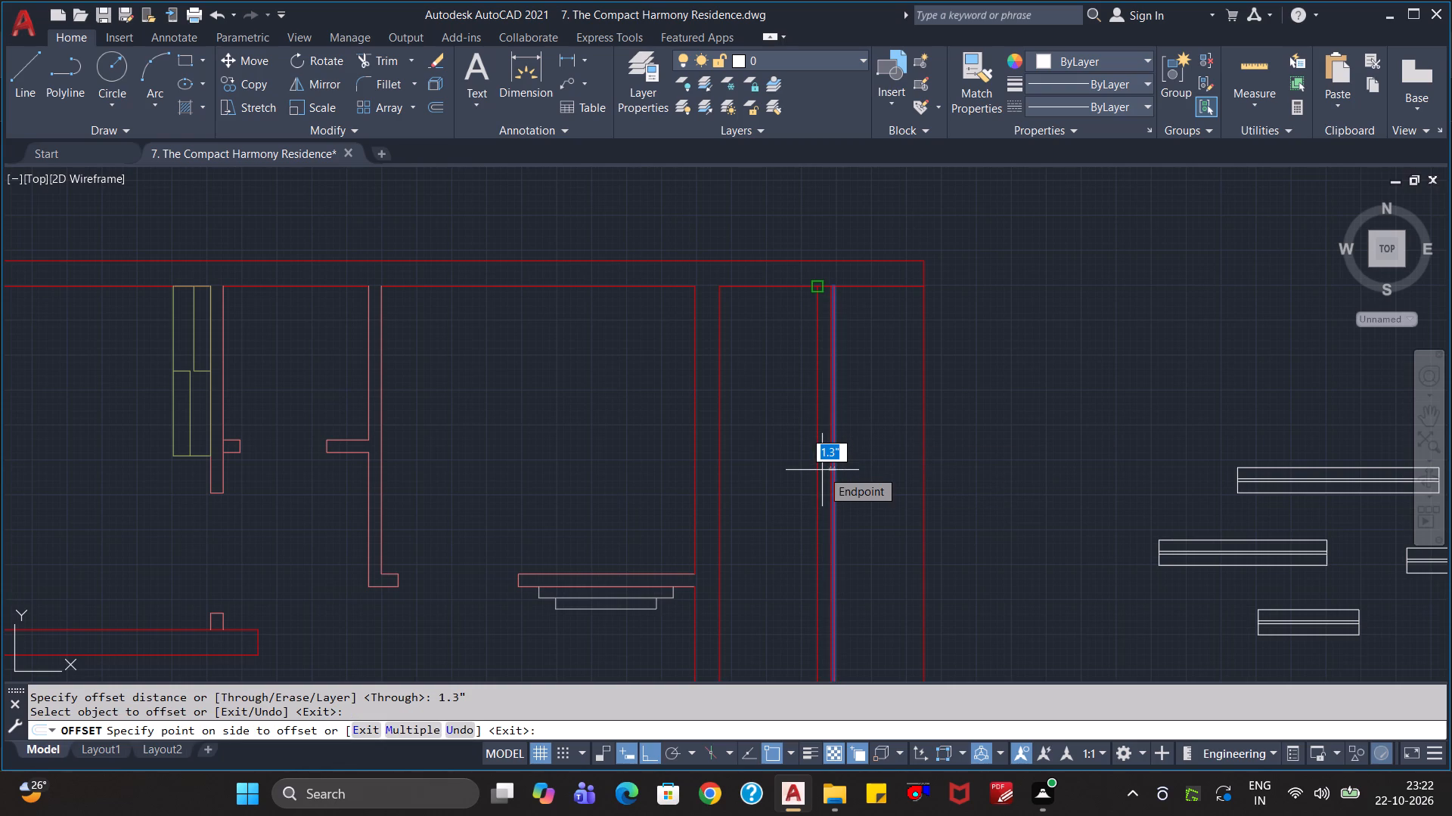
click(821, 471)
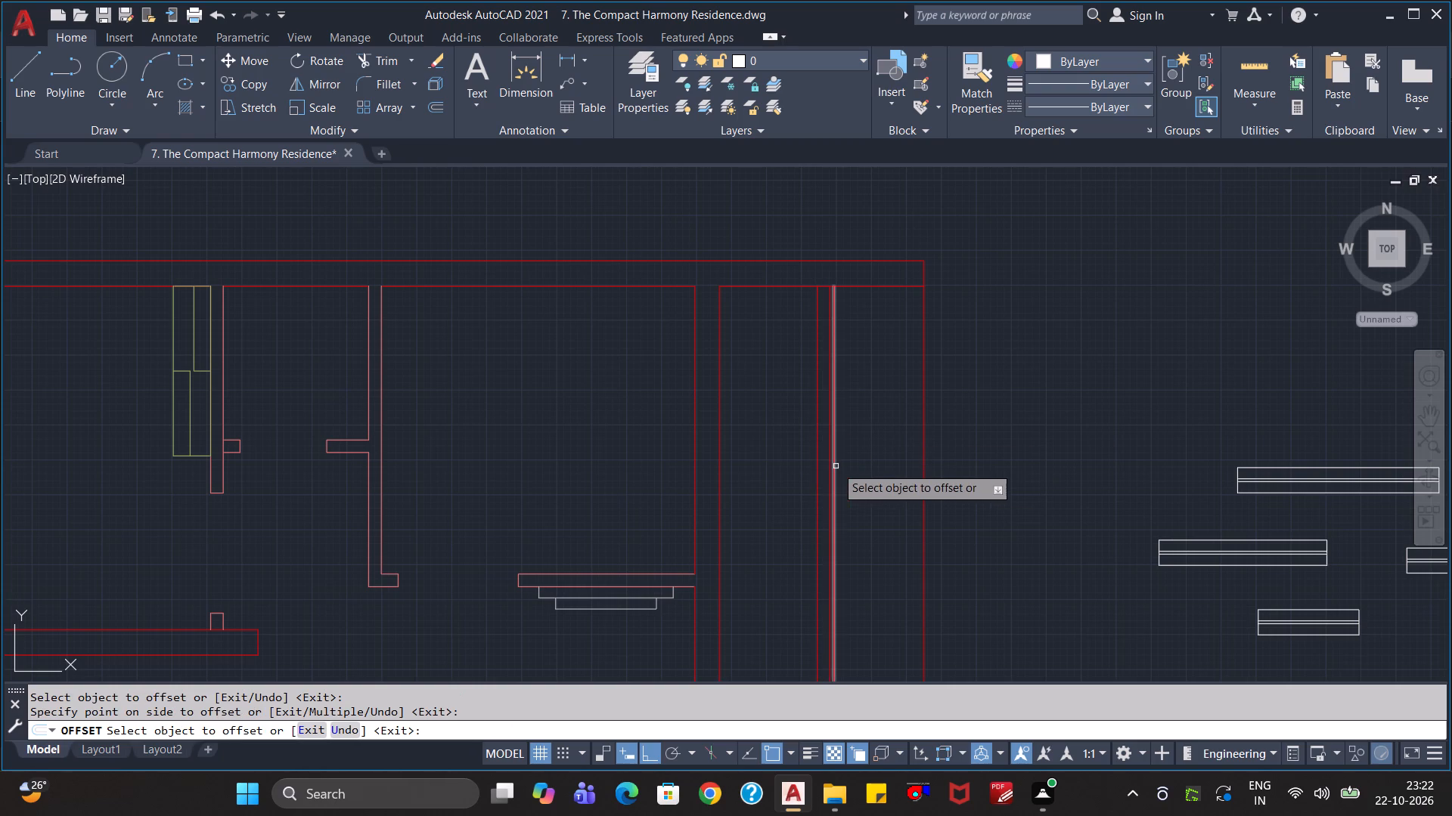
click(835, 466)
key(Escape)
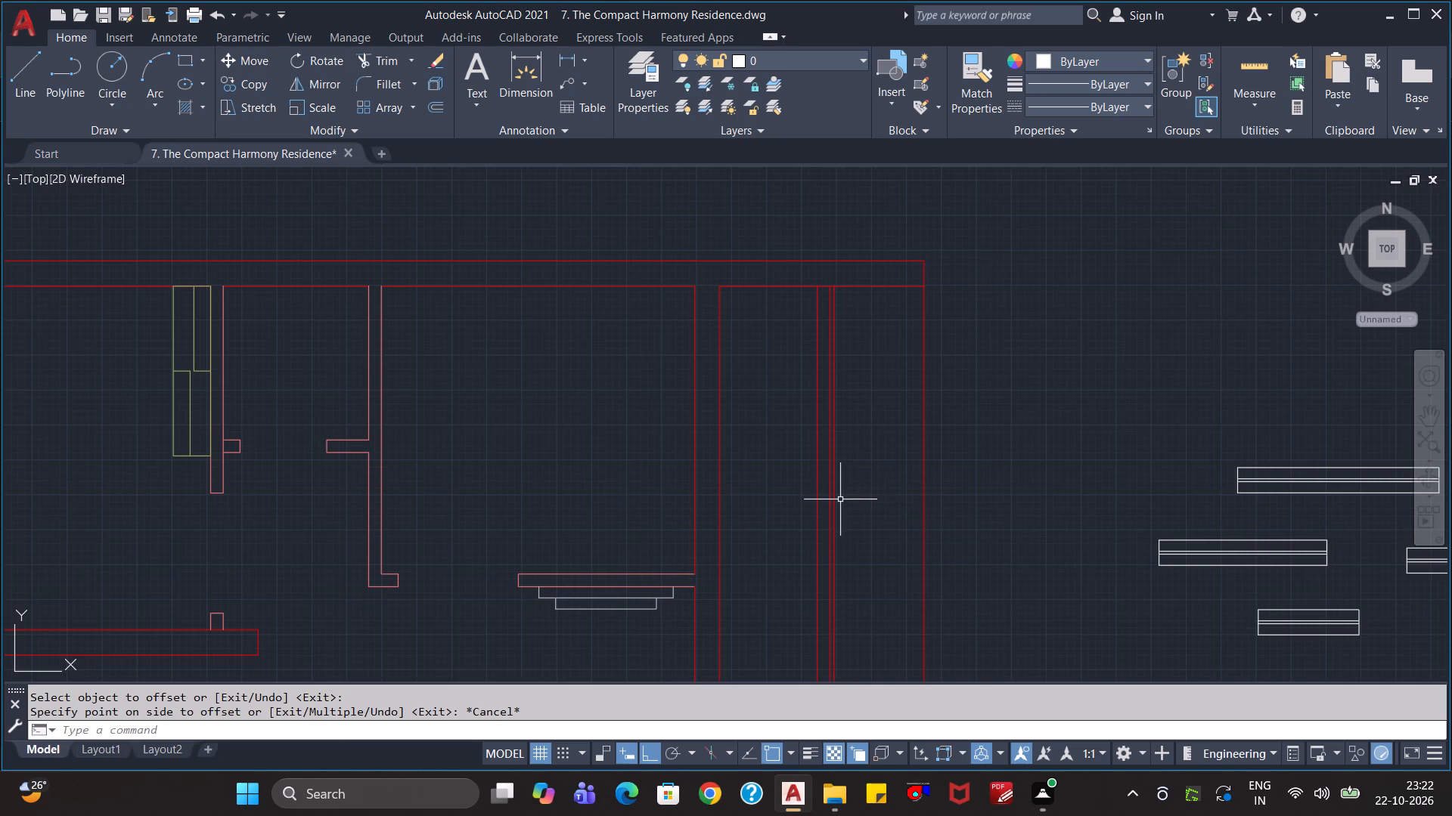
click(834, 499)
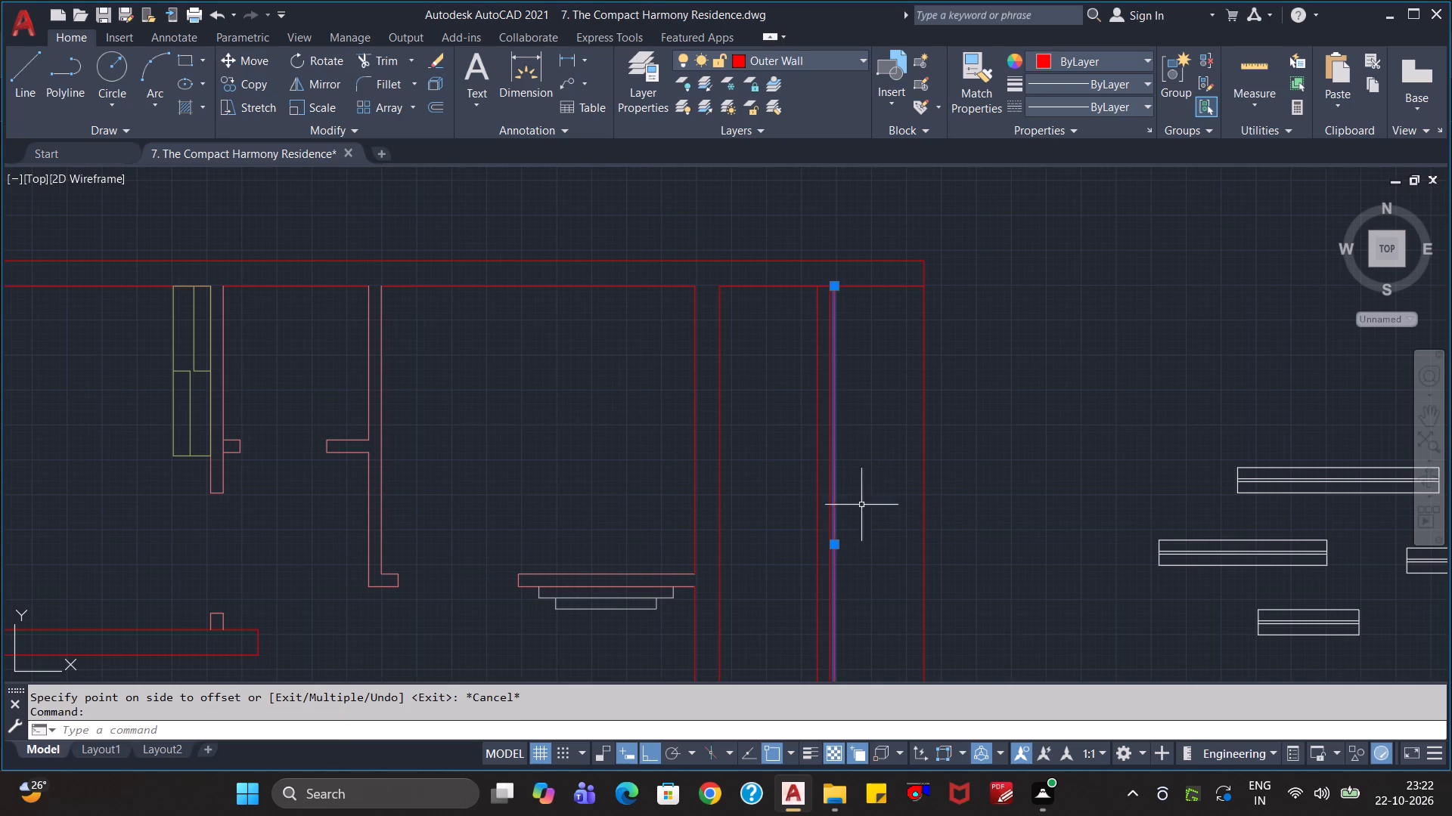
key(Delete)
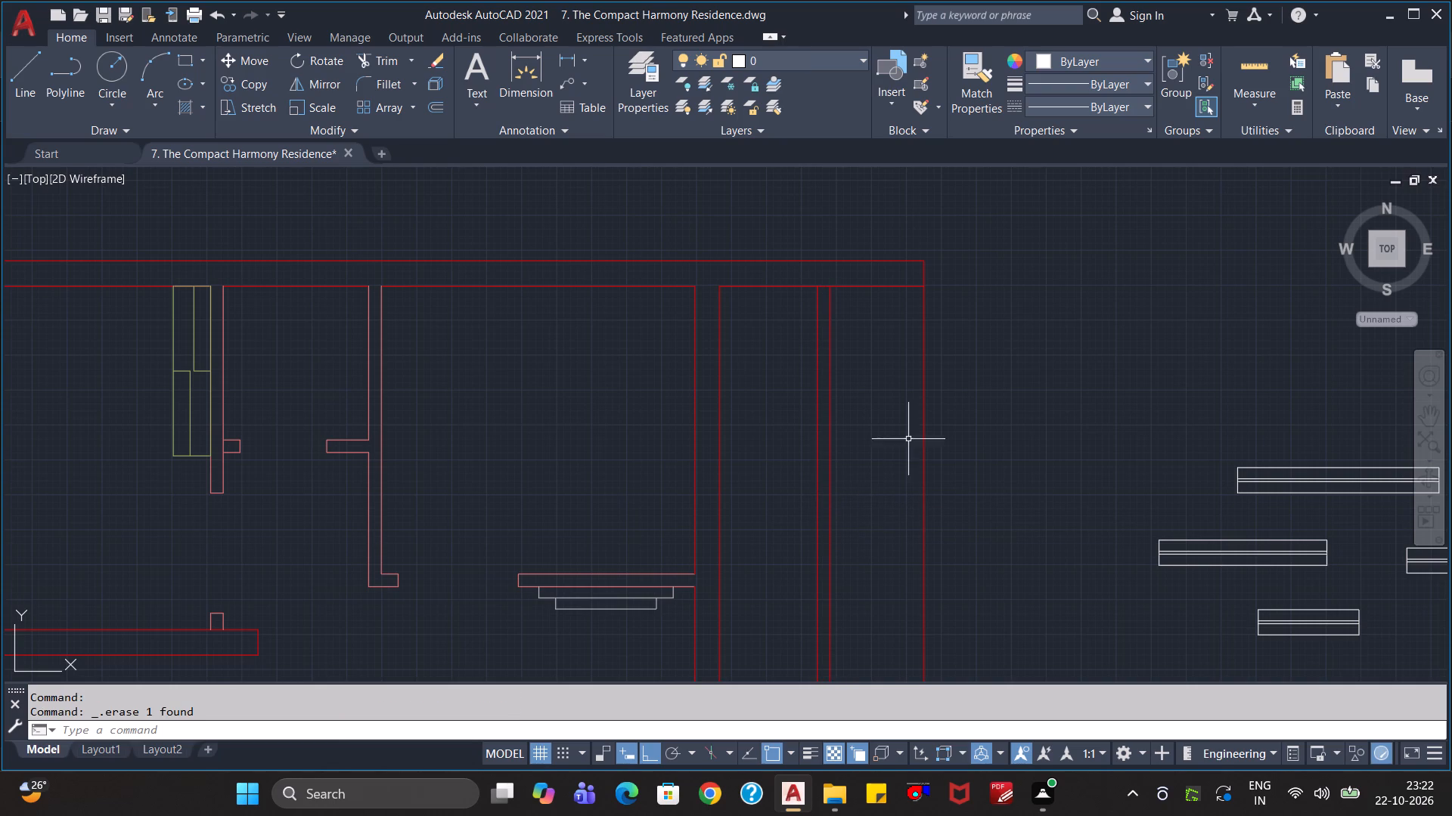
Check the bay widths, and shift the pair's right line another 1.3" inward by offsetting it and deleting the original.
click(1248, 75)
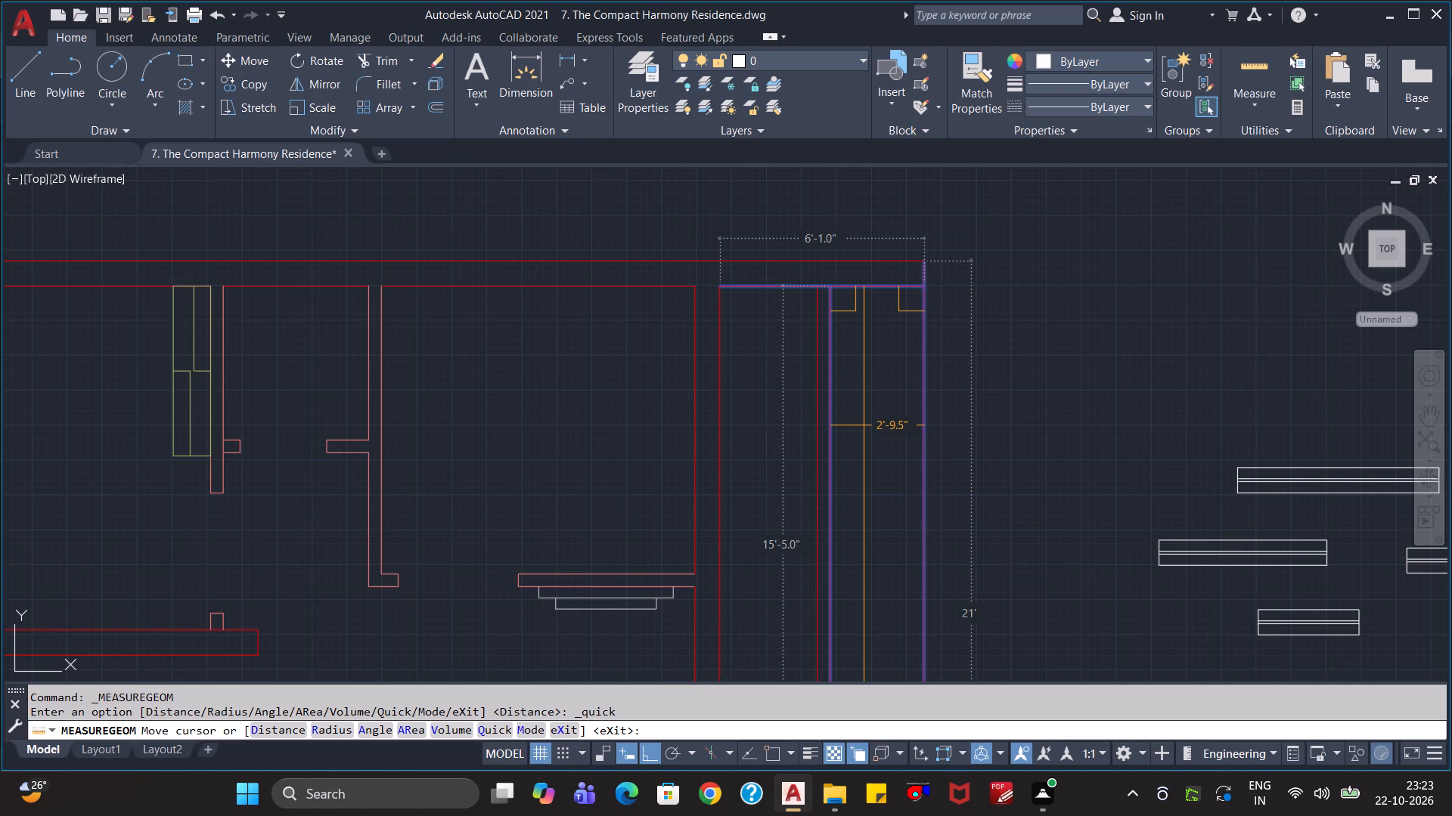
key(Escape)
key(Escape)
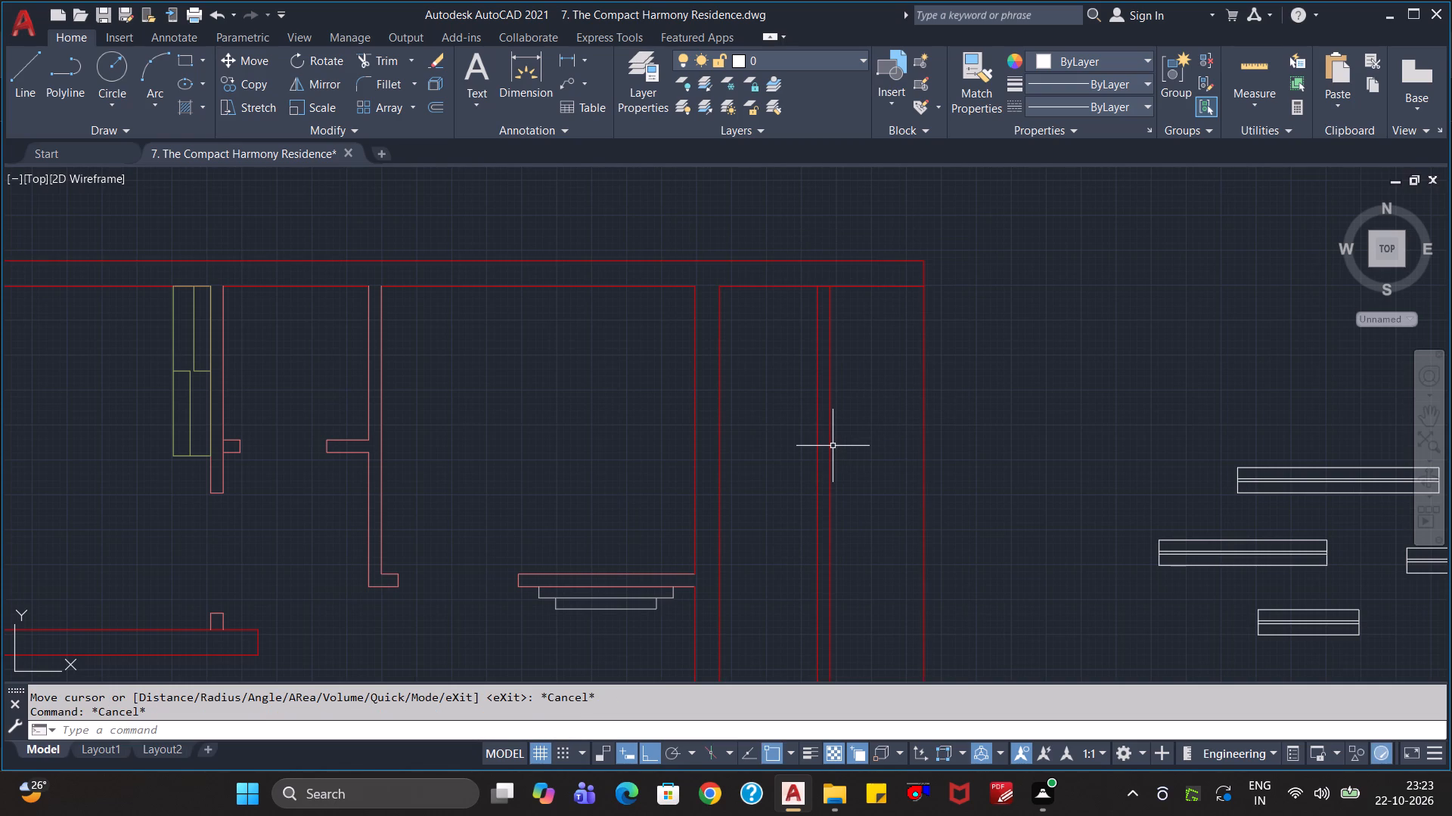
key(o)
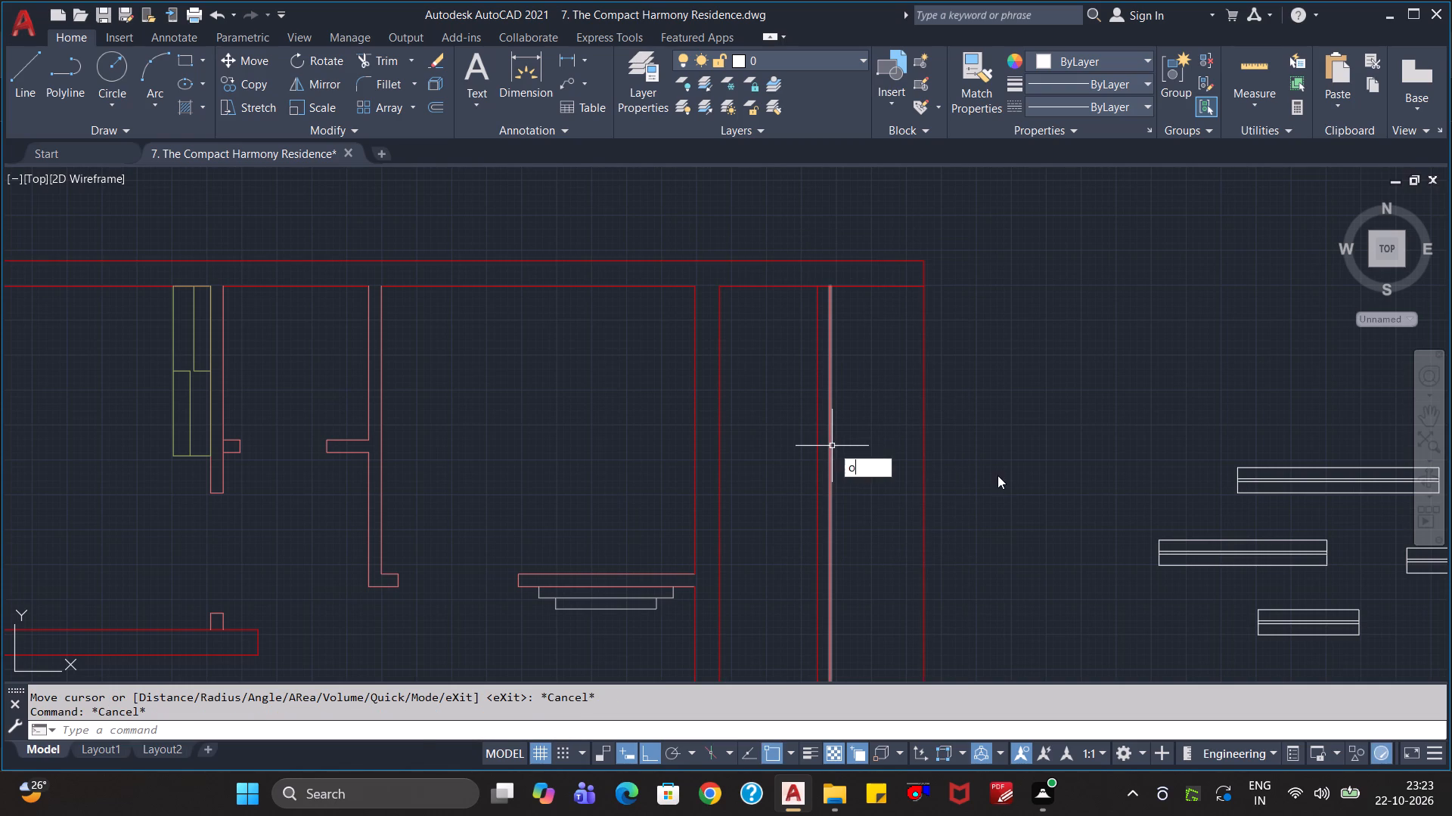
key(Return)
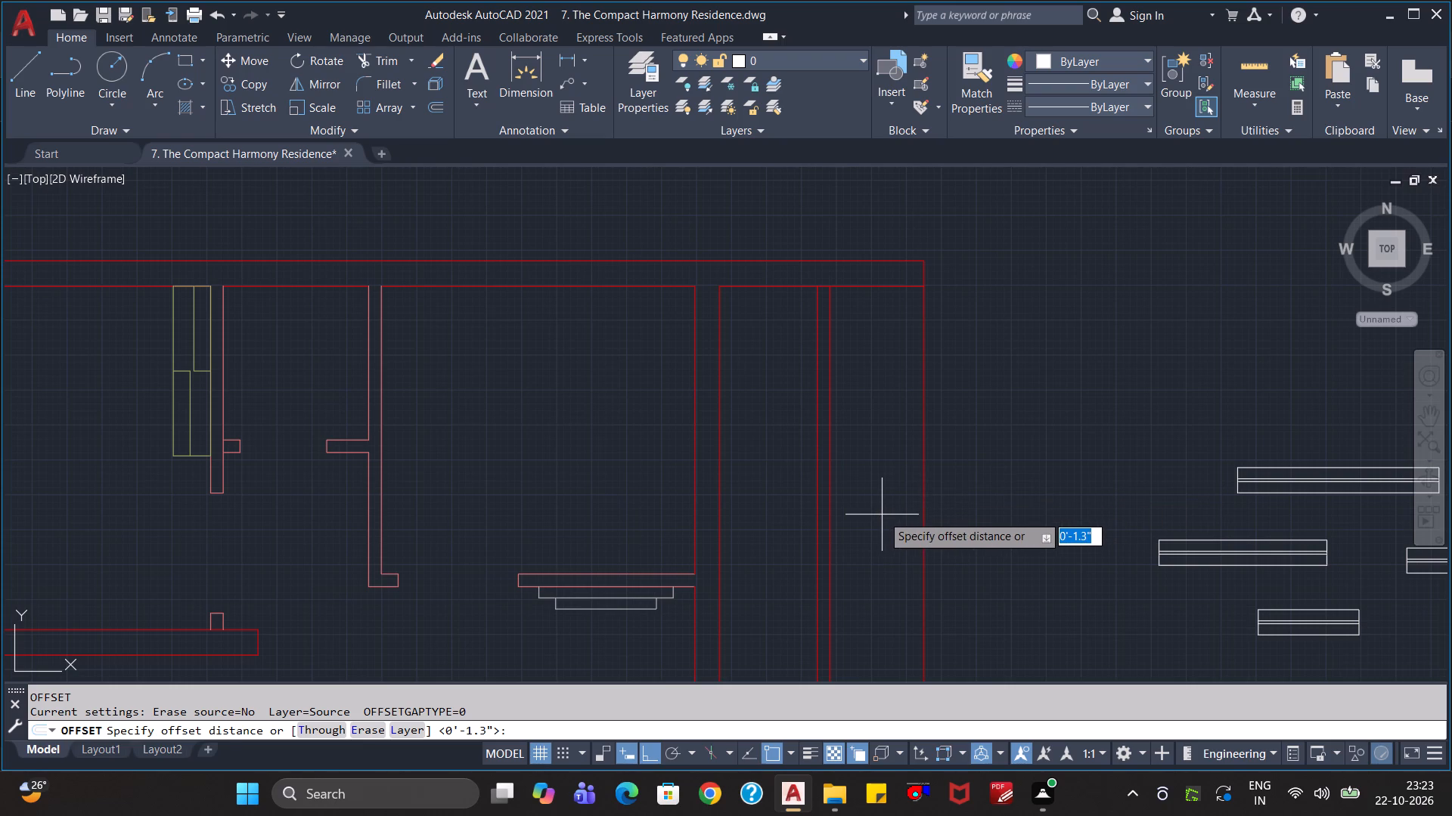
key(Return)
click(831, 499)
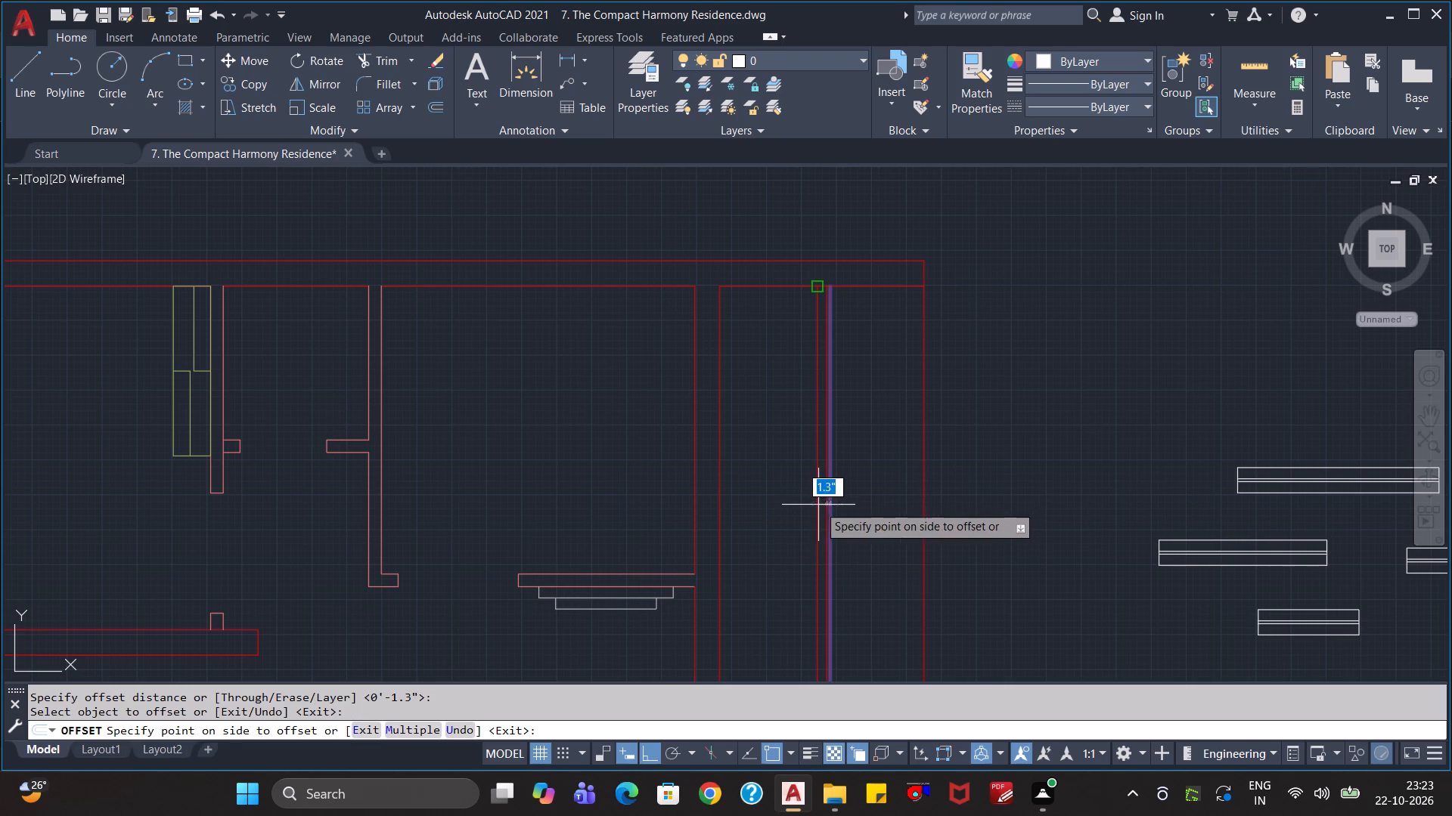
click(790, 512)
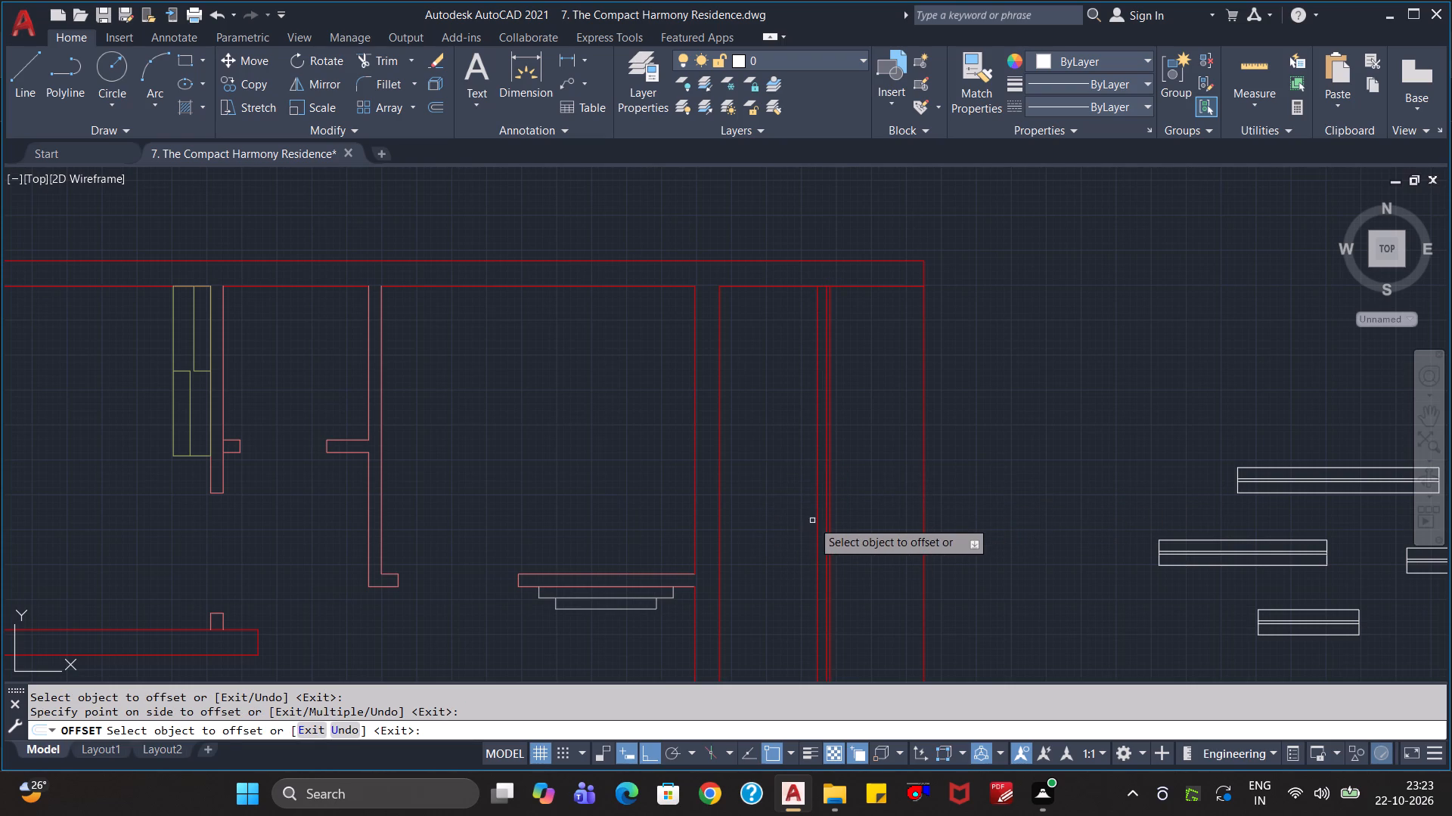
scroll(833, 512, up, 3)
key(Escape)
key(Escape)
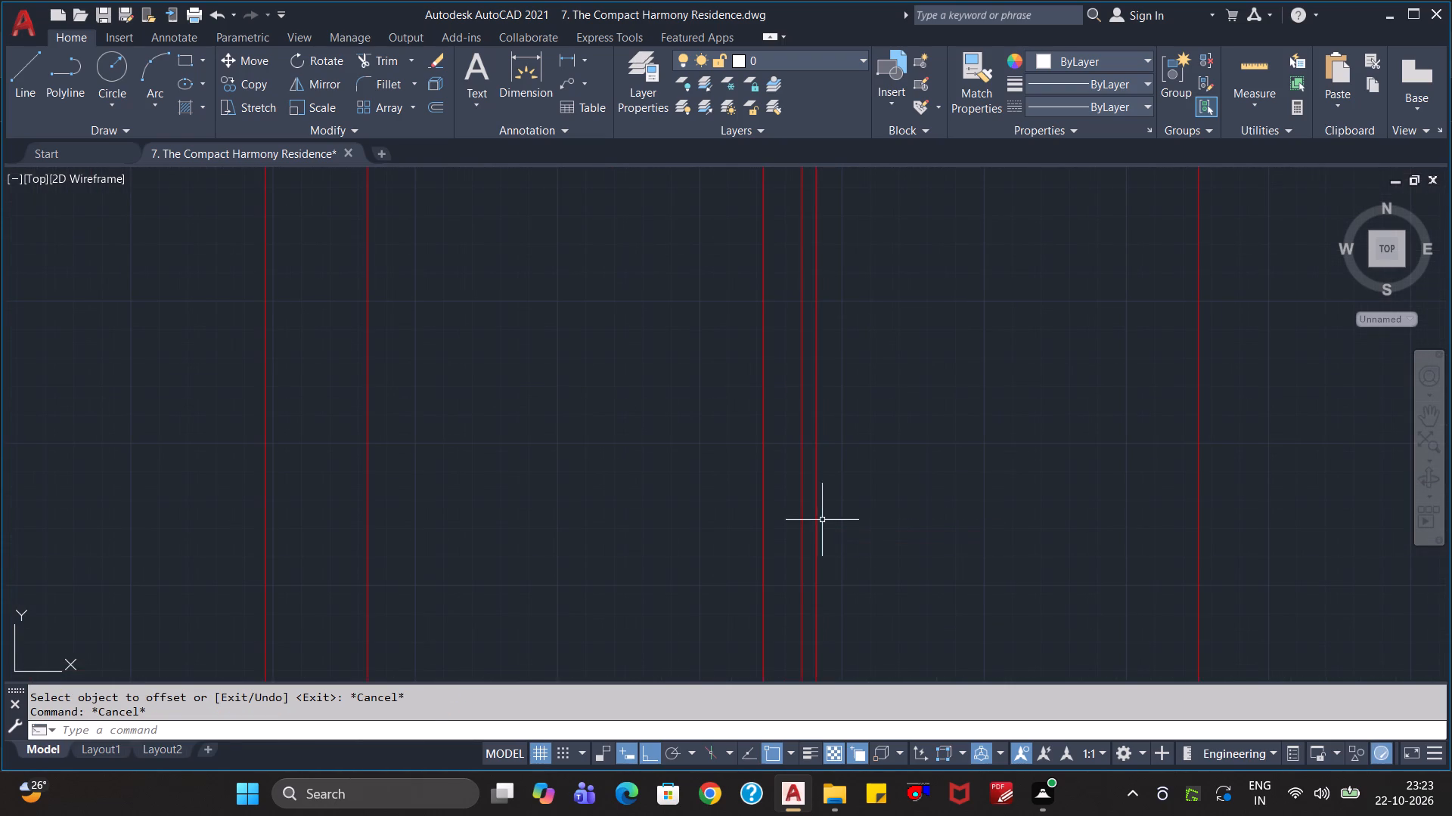
click(816, 524)
key(Delete)
Offset the inner top wall line of the stair bay 3' downward to form the landing edge.
scroll(827, 527, down, 4)
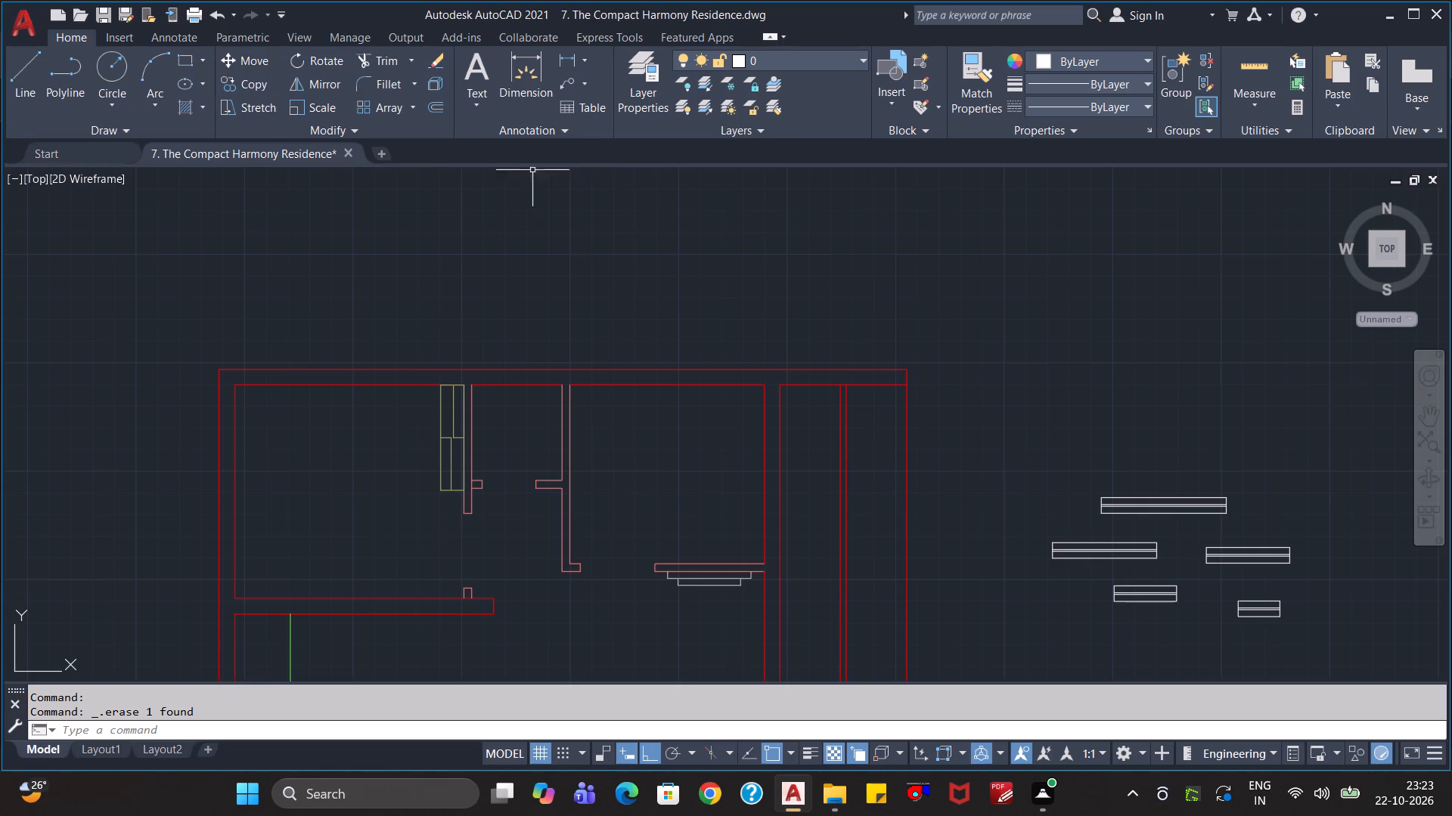
key(o)
key(Return)
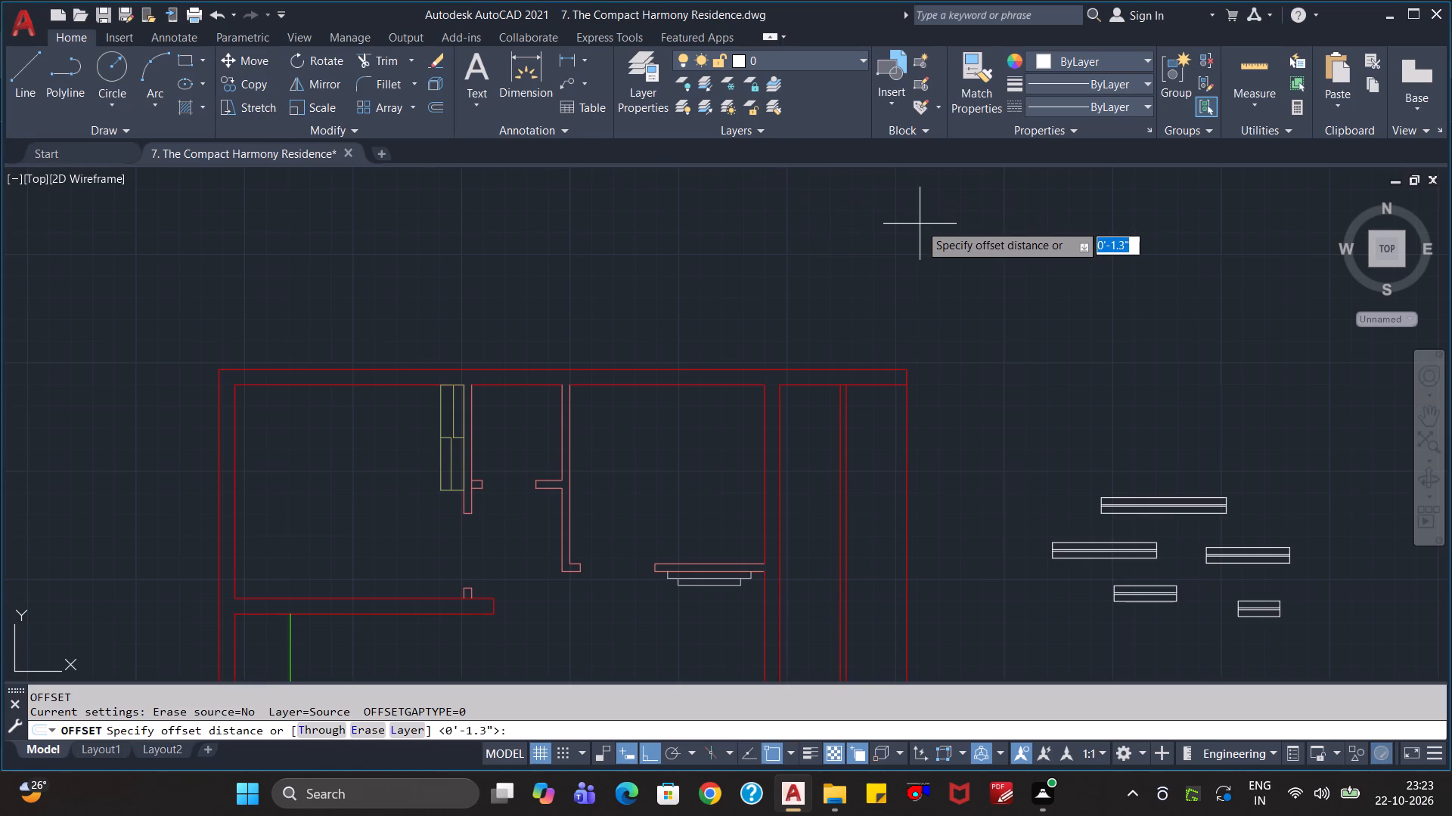
text(3')
key(Return)
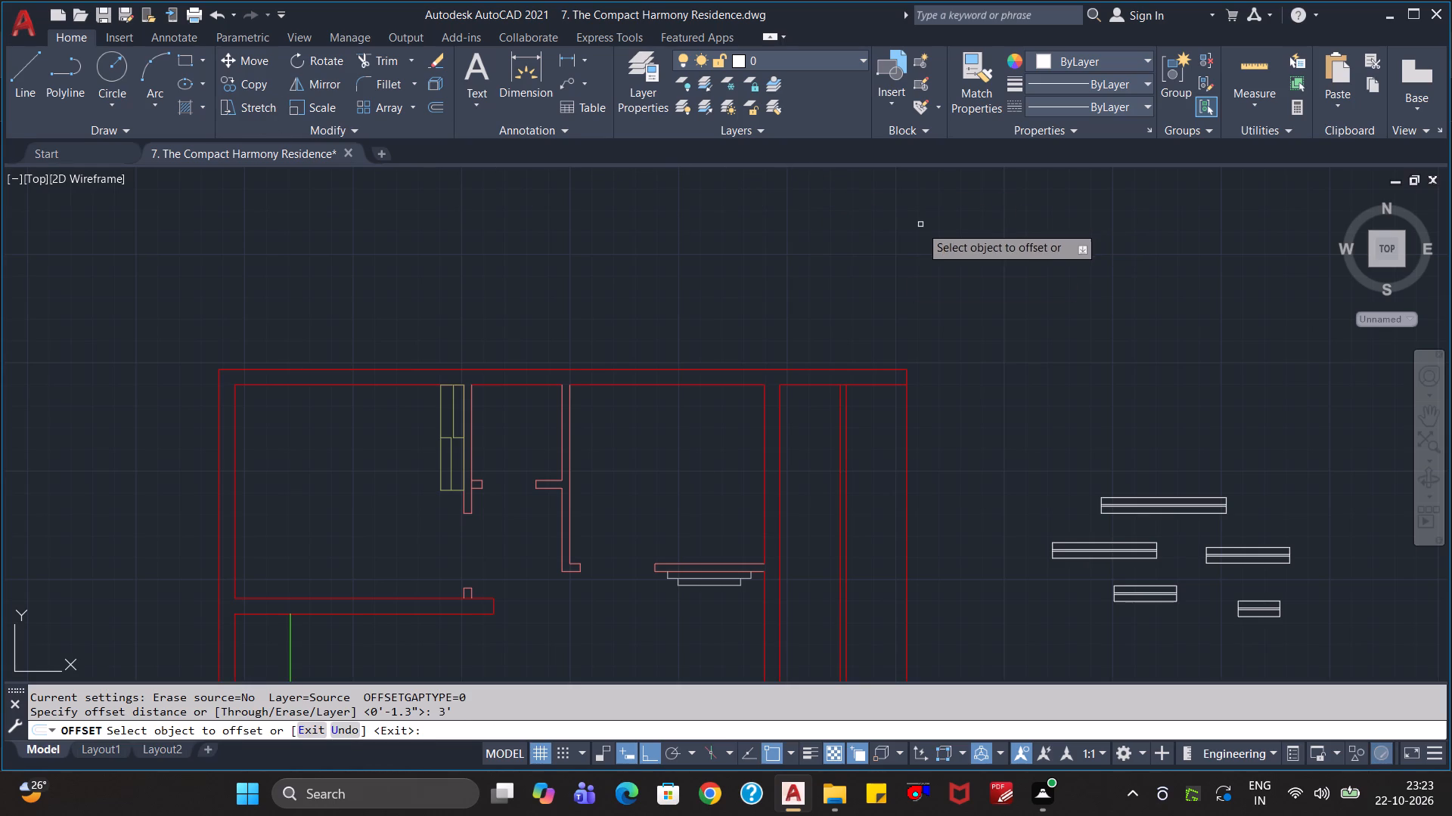
click(870, 386)
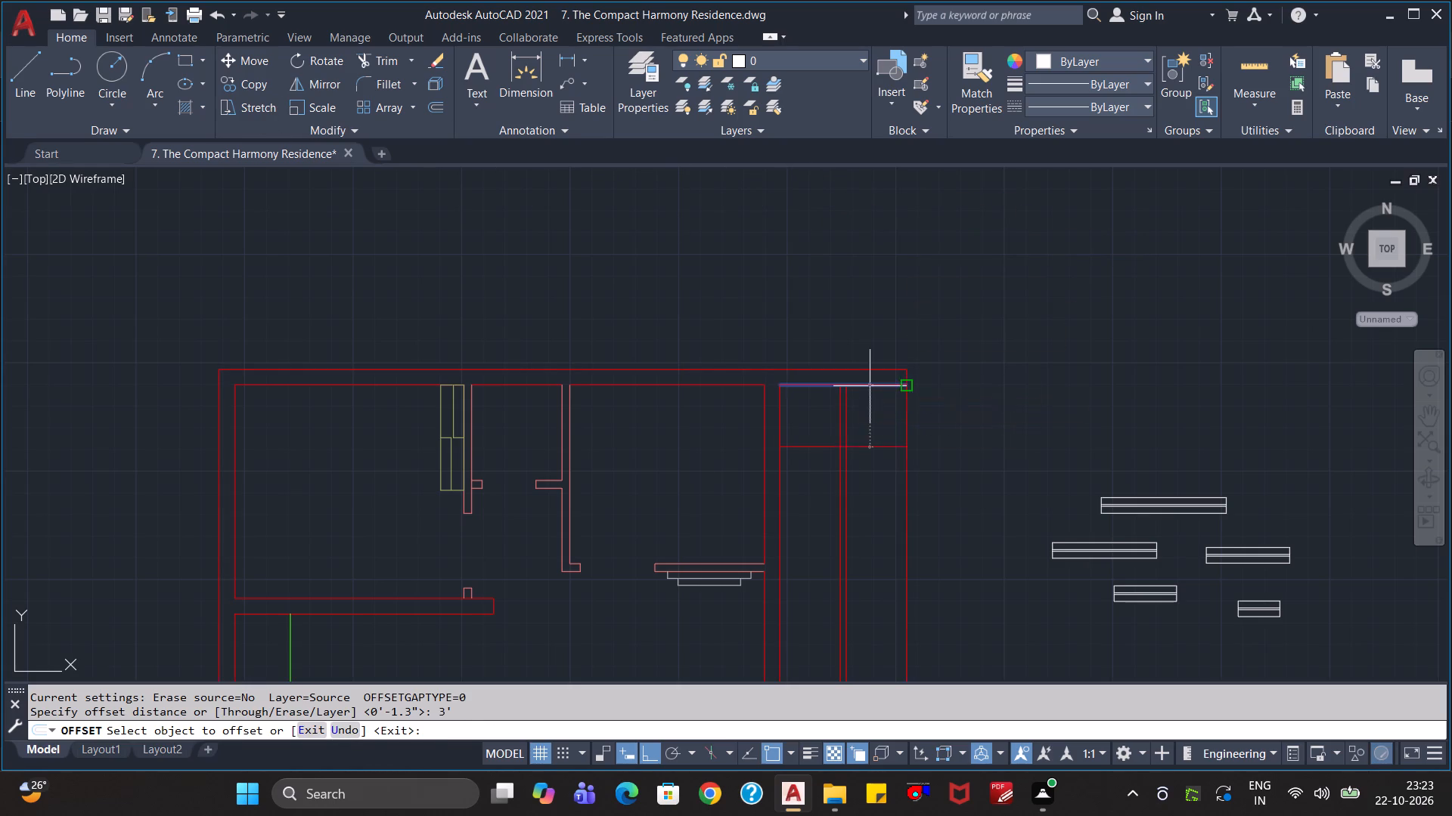
click(858, 483)
key(Escape)
key(Escape)
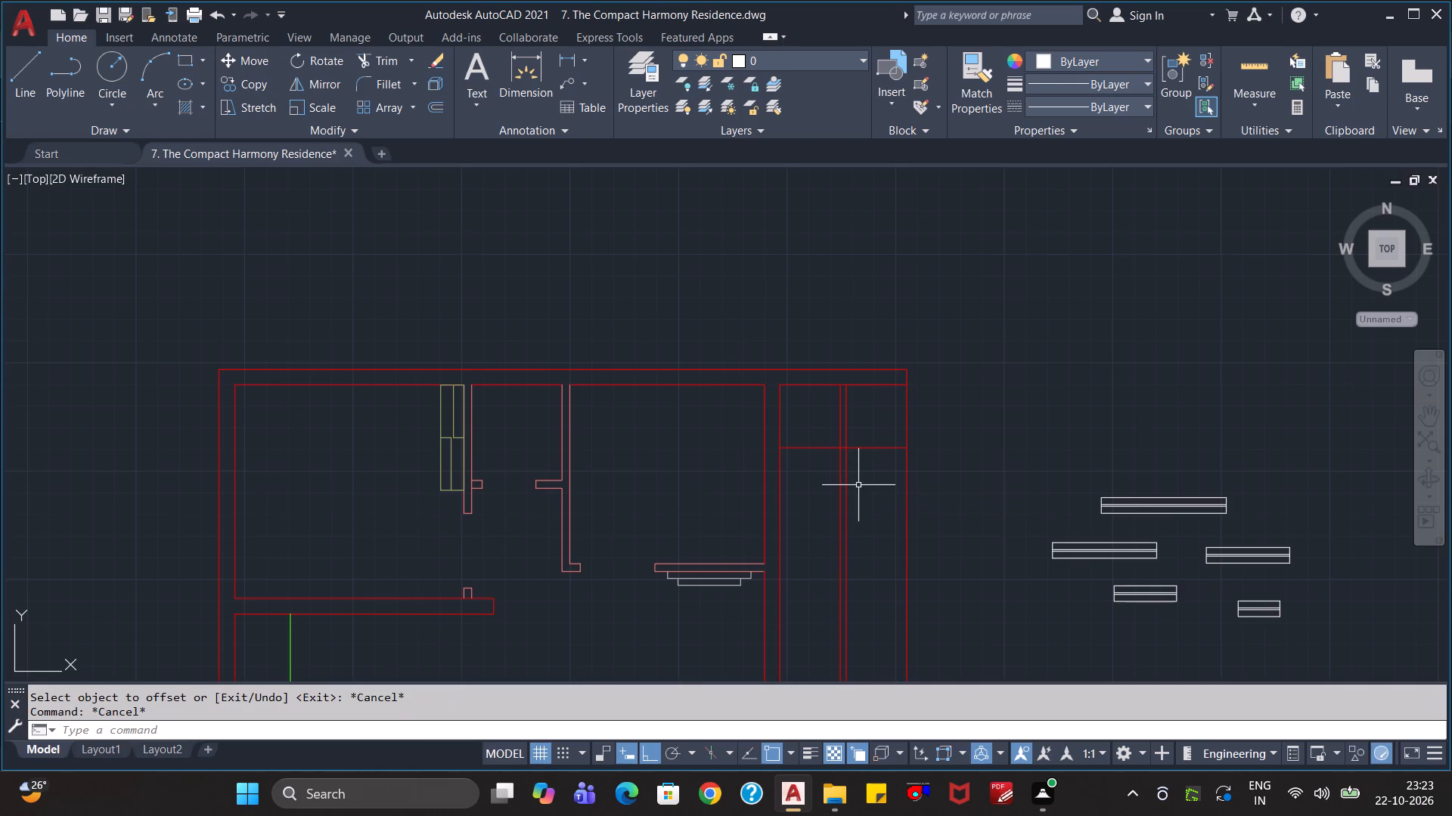
key(Escape)
Trim the two central divider lines where they run through the landing, above its lower edge.
text(tr)
key(Return)
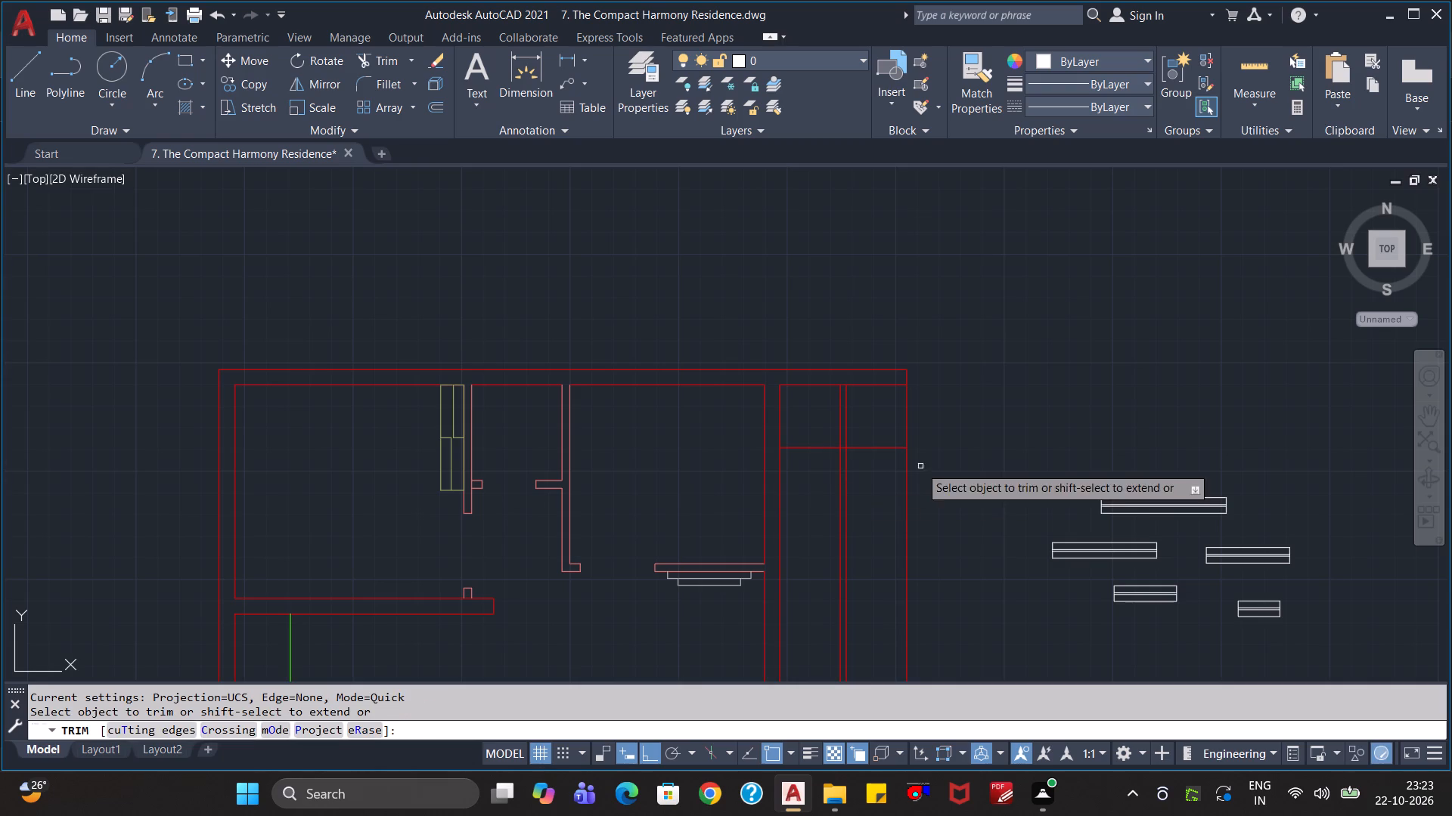
click(874, 412)
click(827, 435)
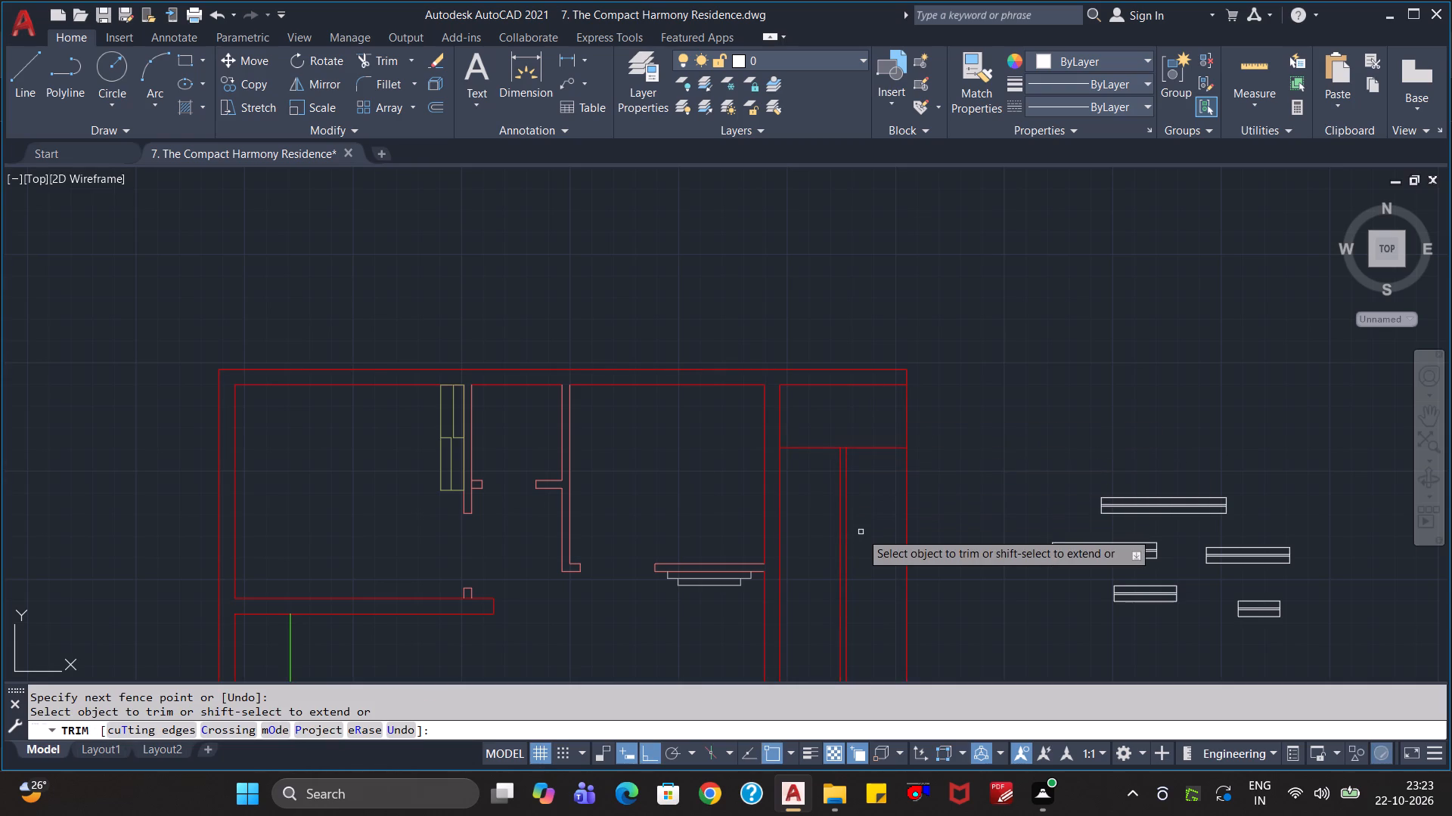
key(Escape)
key(Escape)
Offset the landing's lower edge downward repeatedly at 6" spacing to create 13 tread lines across the stair bay.
scroll(861, 532, down, 1)
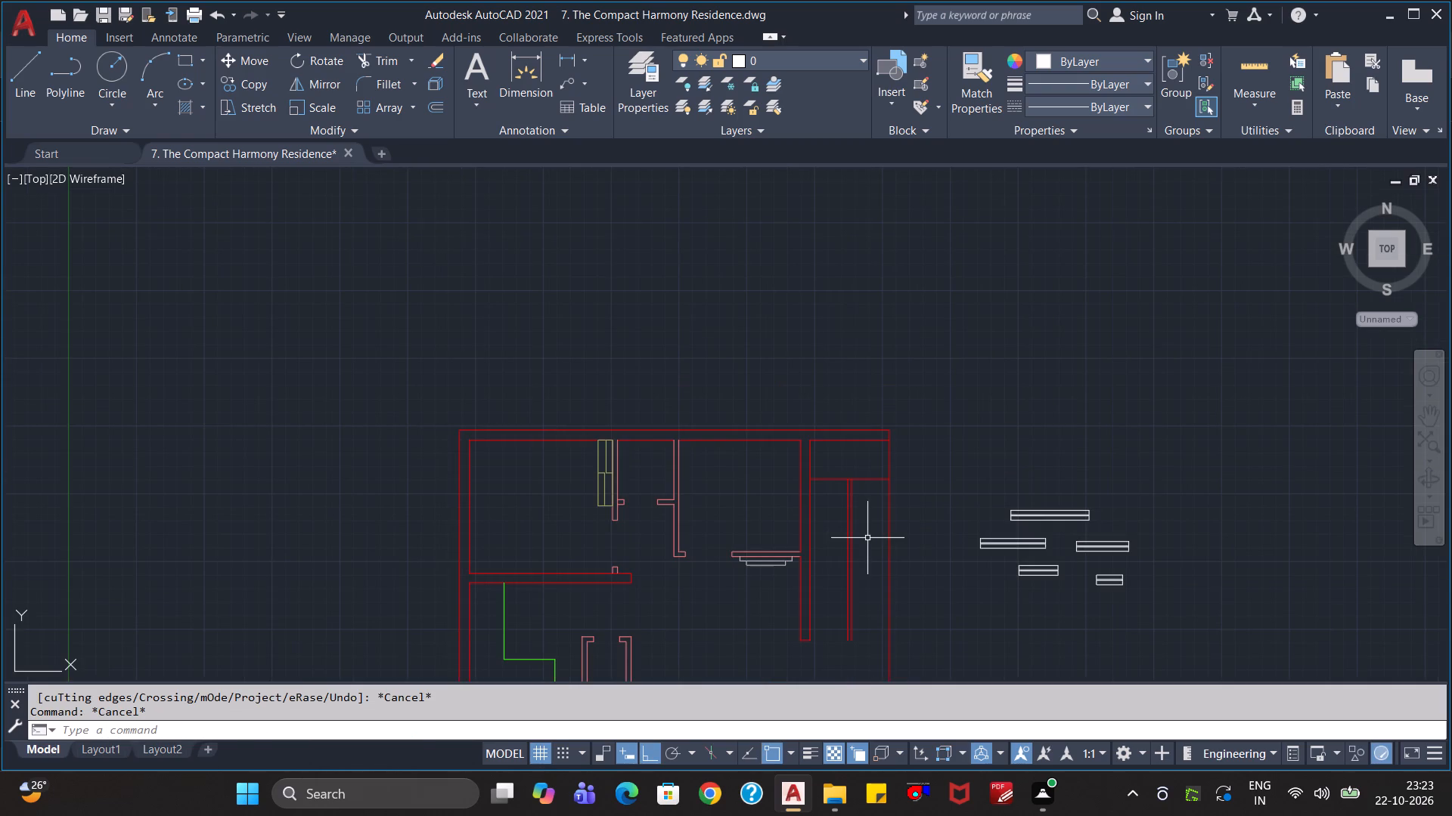
scroll(888, 551, up, 2)
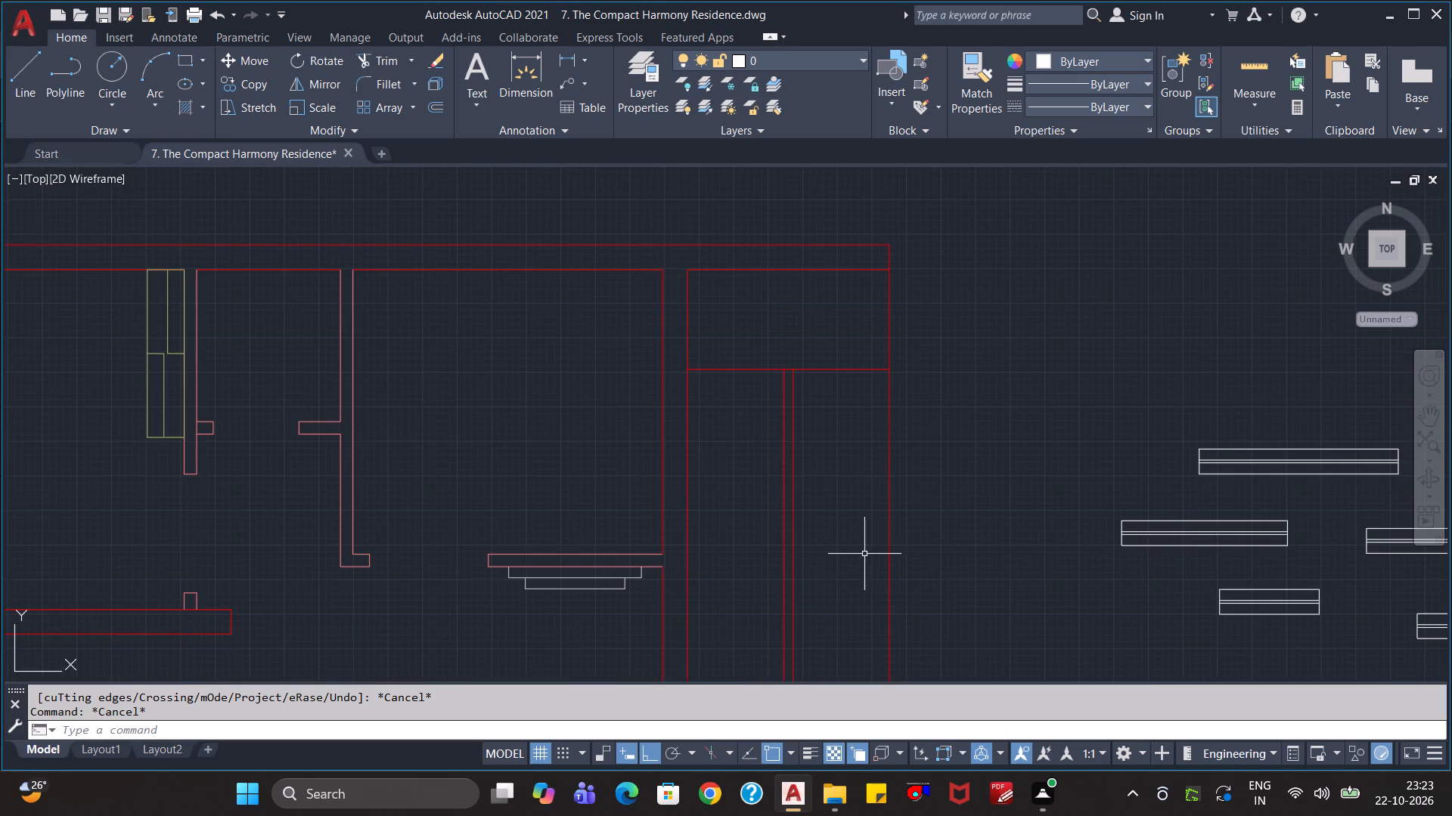
key(o)
key(Return)
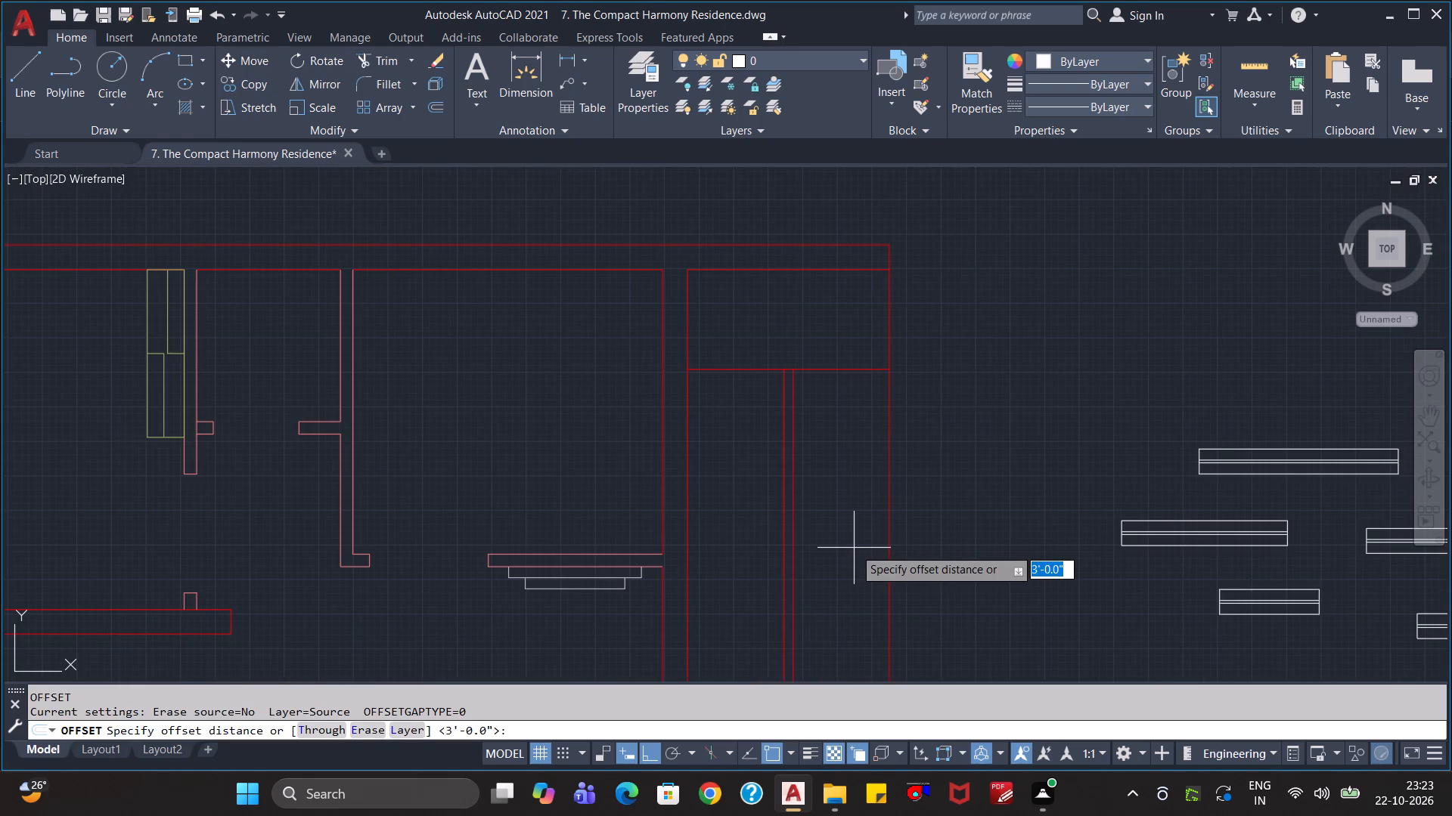
text(6")
key(Return)
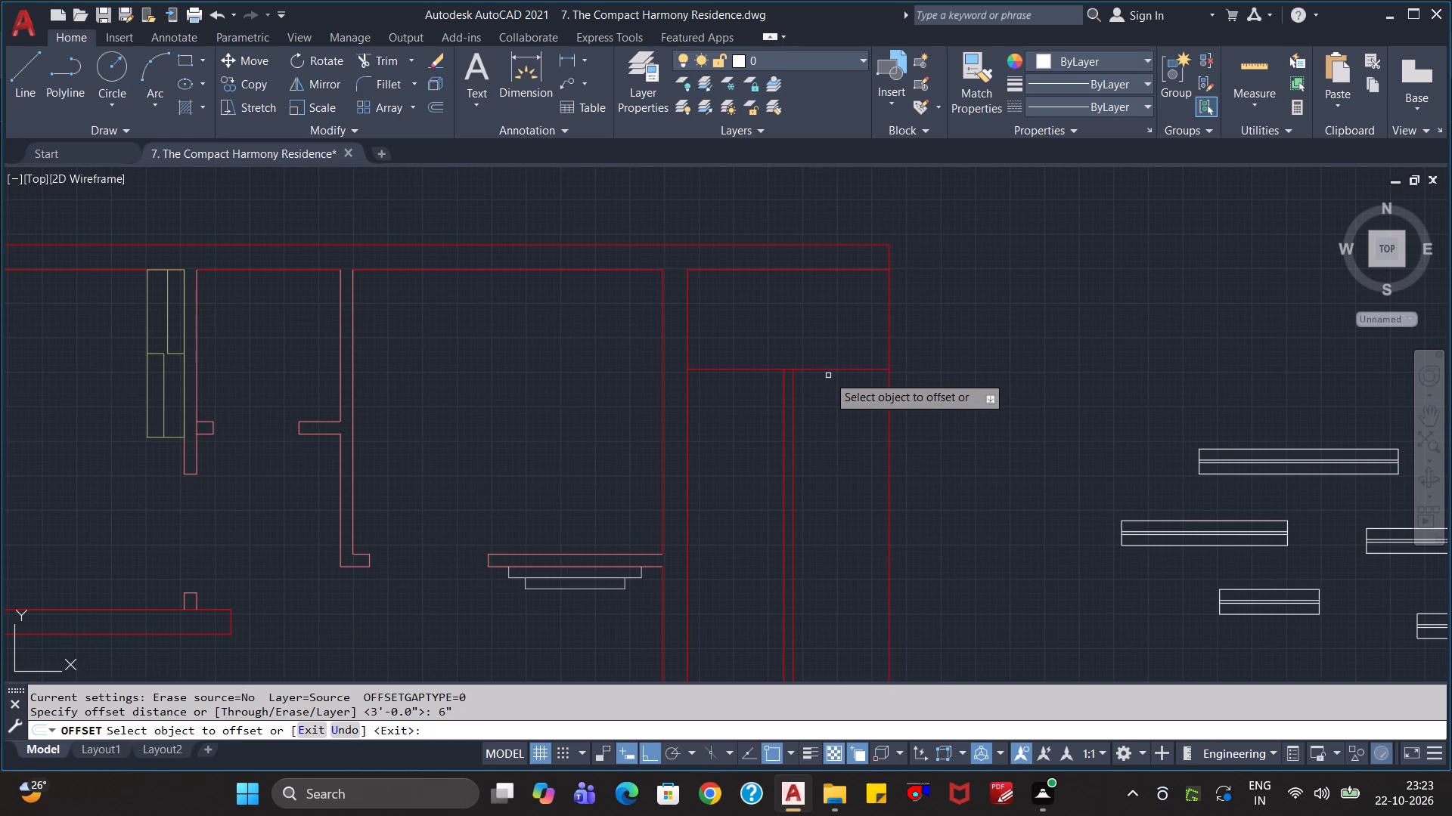
click(828, 369)
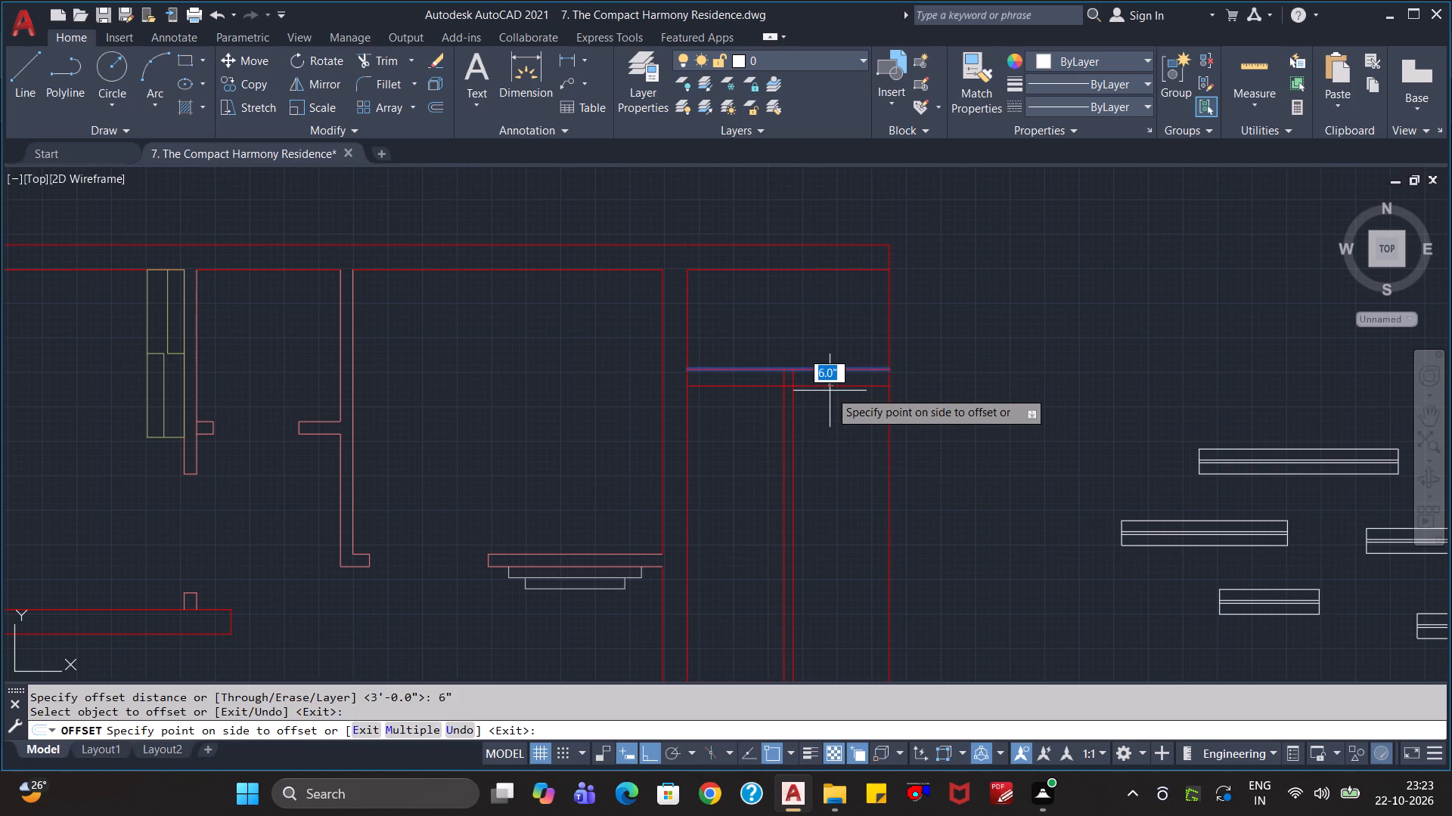
key(m)
key(Return)
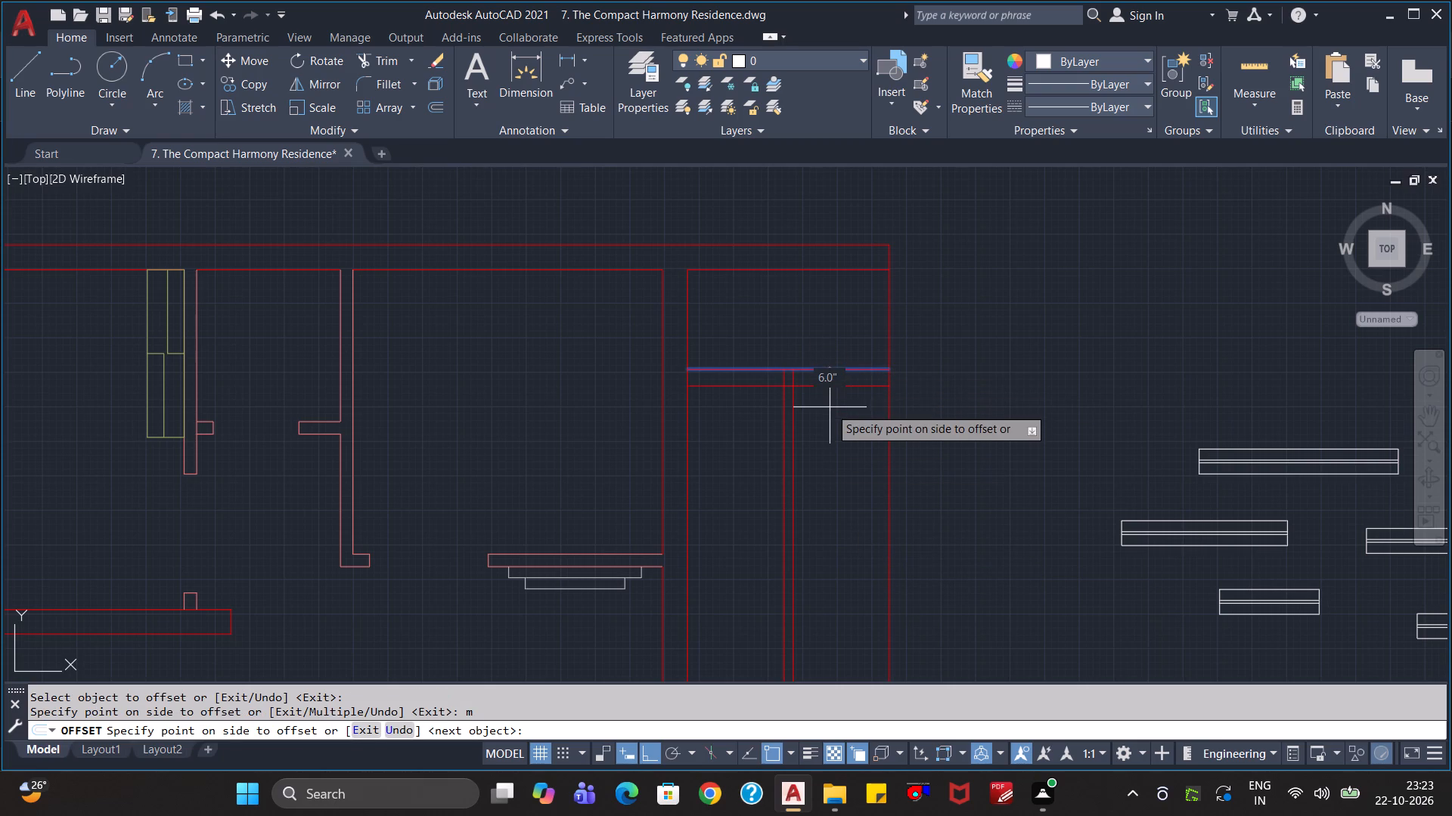
click(830, 416)
click(833, 438)
click(834, 496)
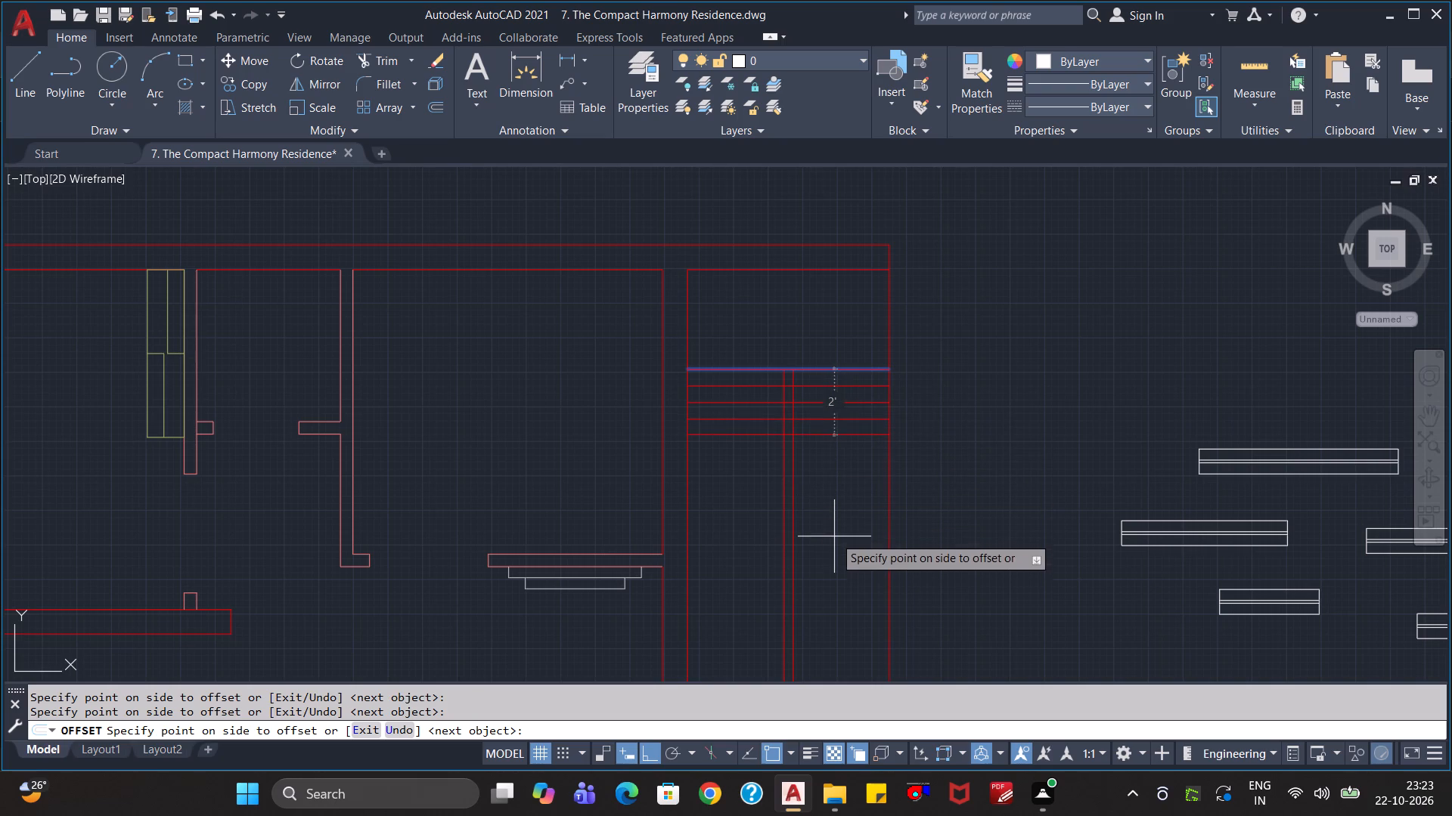
click(834, 536)
click(834, 569)
click(826, 614)
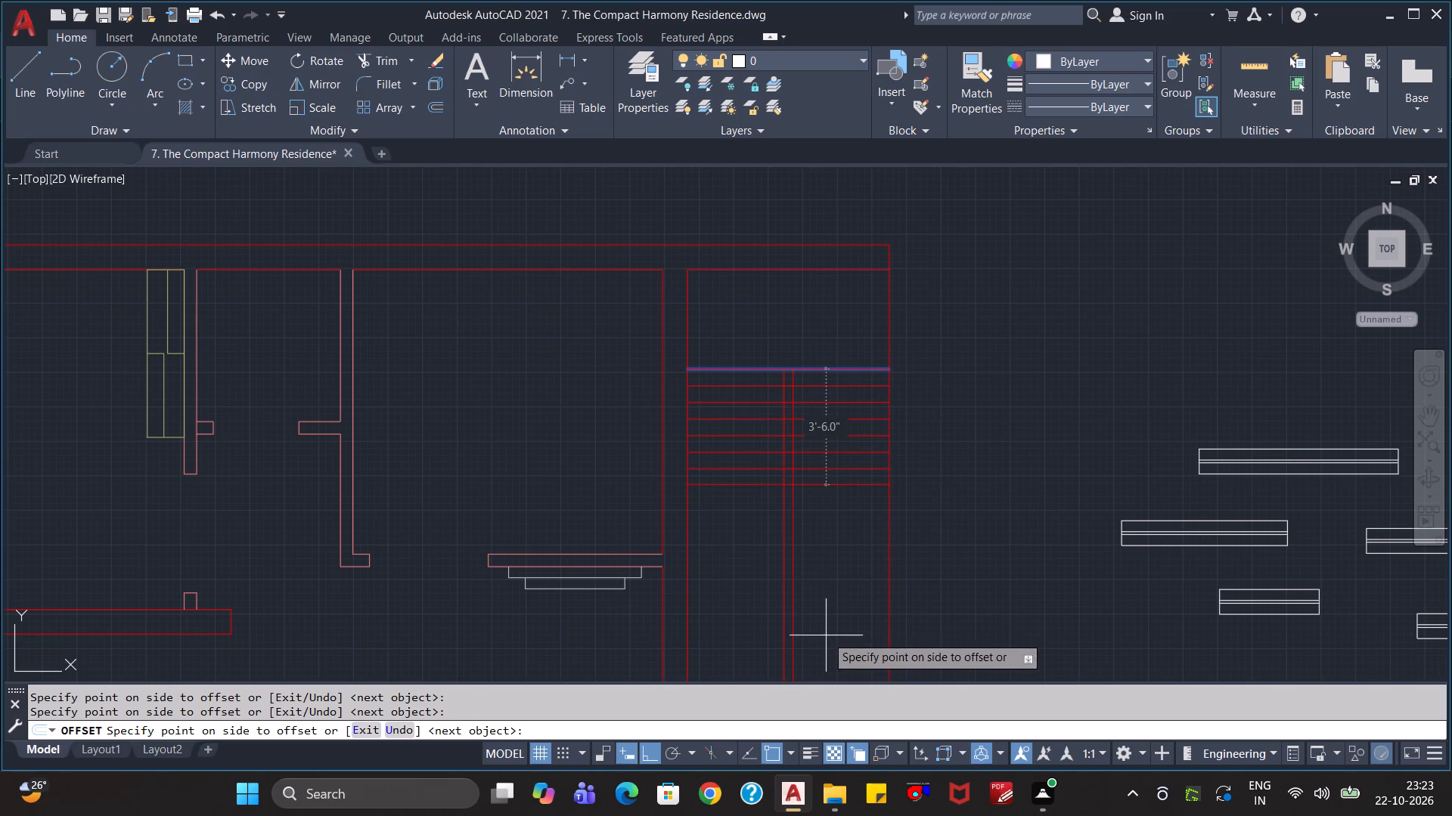
click(826, 635)
click(824, 648)
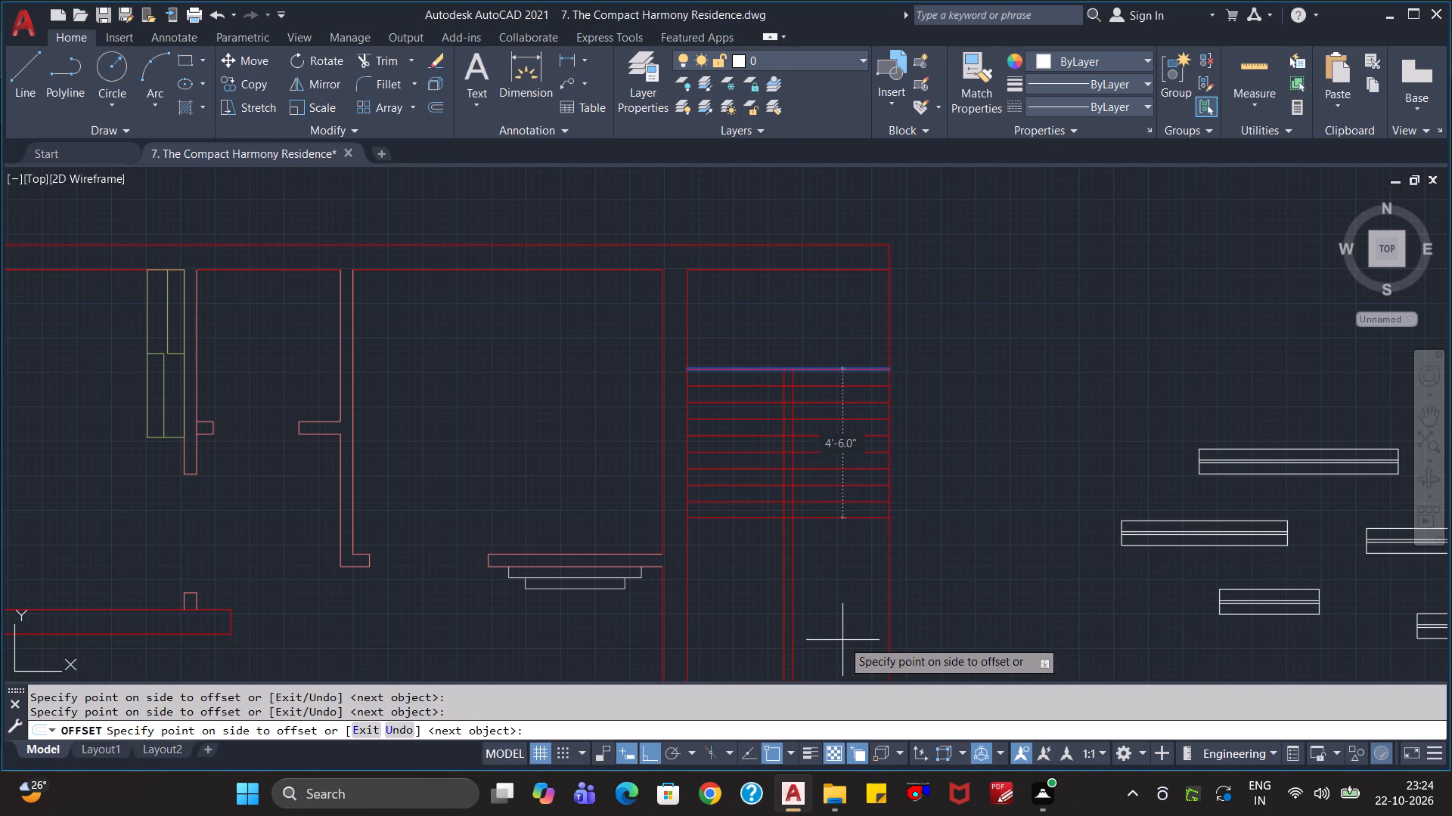
click(842, 640)
click(837, 649)
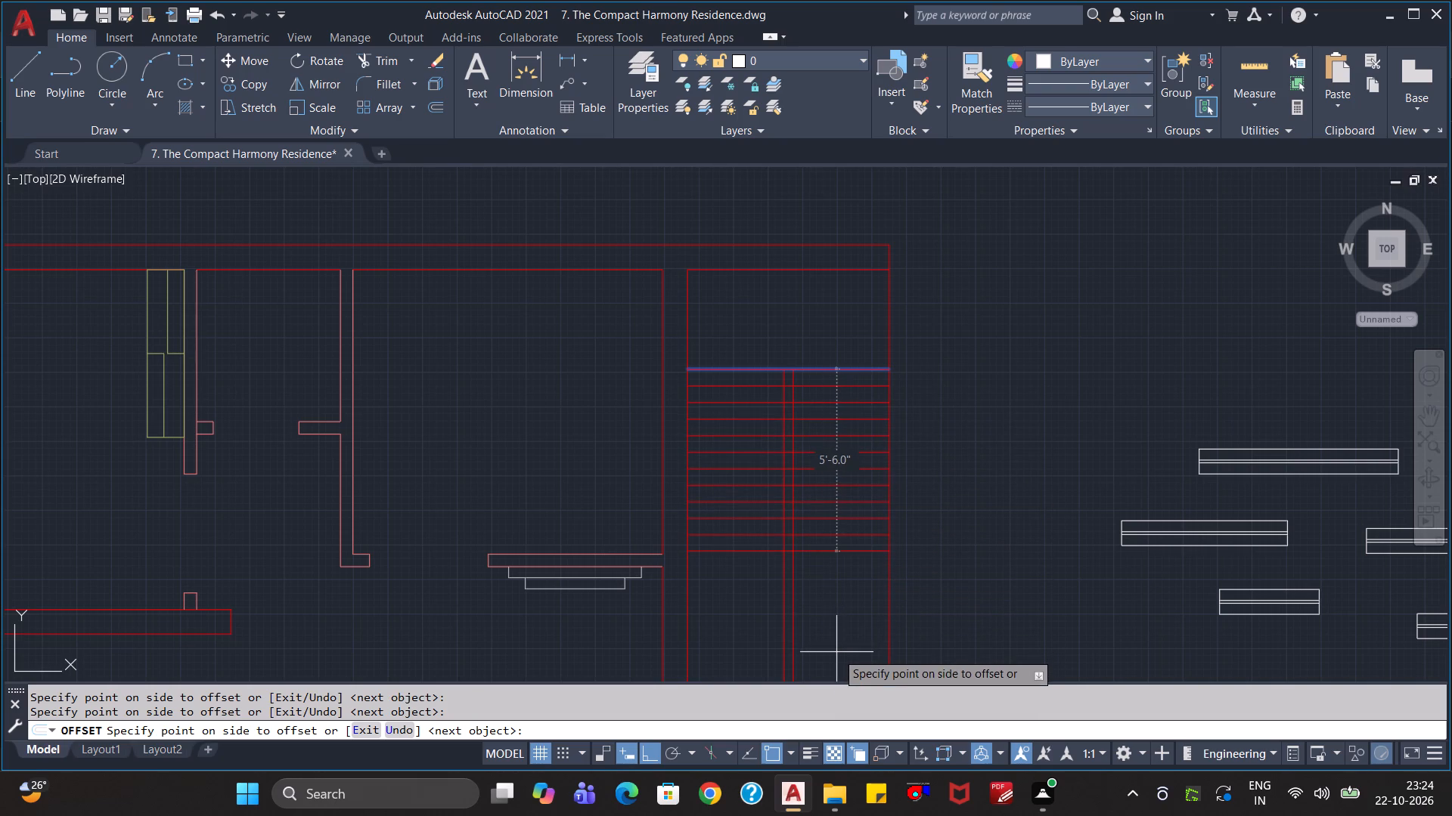
click(836, 652)
click(838, 657)
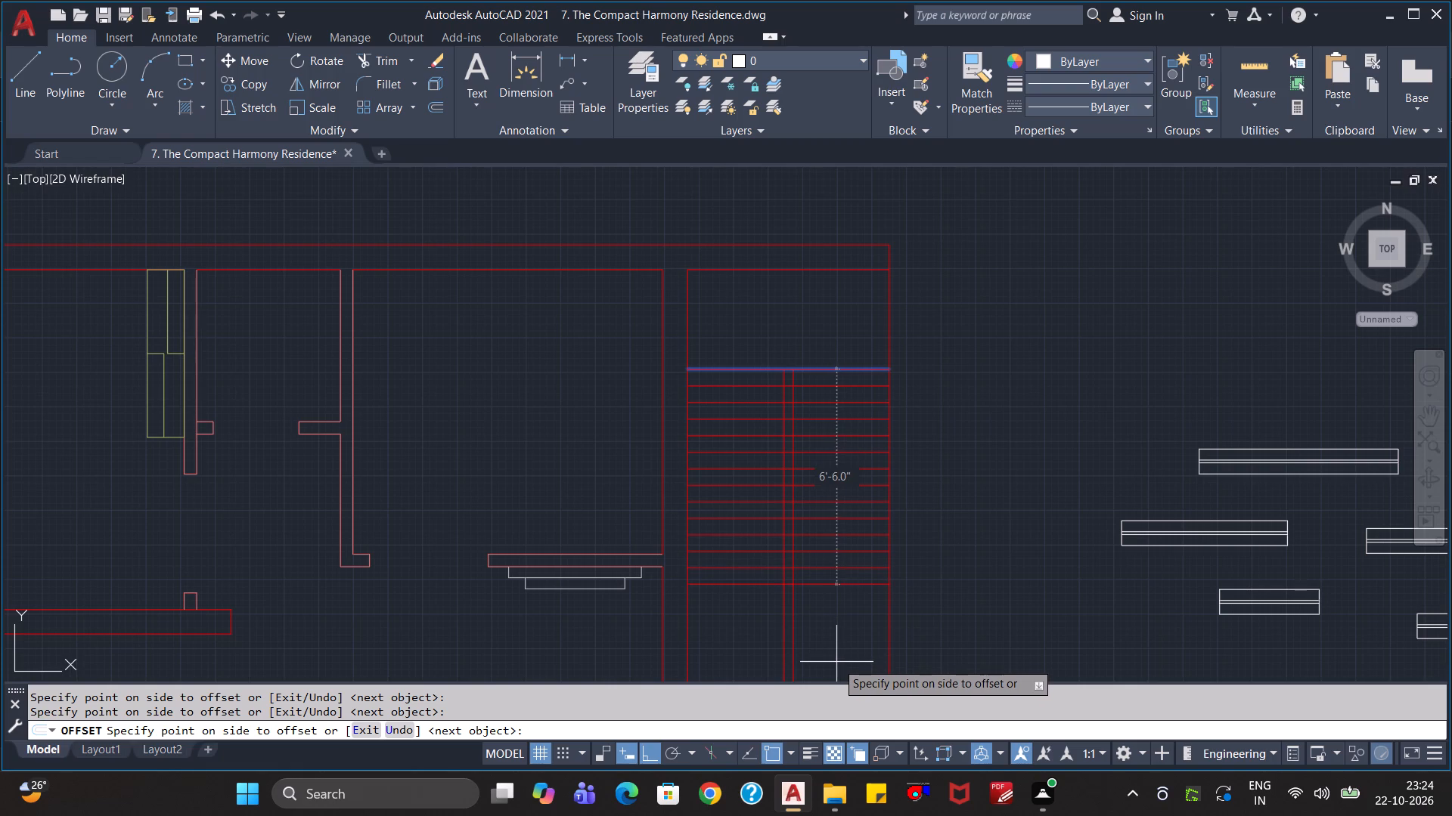
click(836, 662)
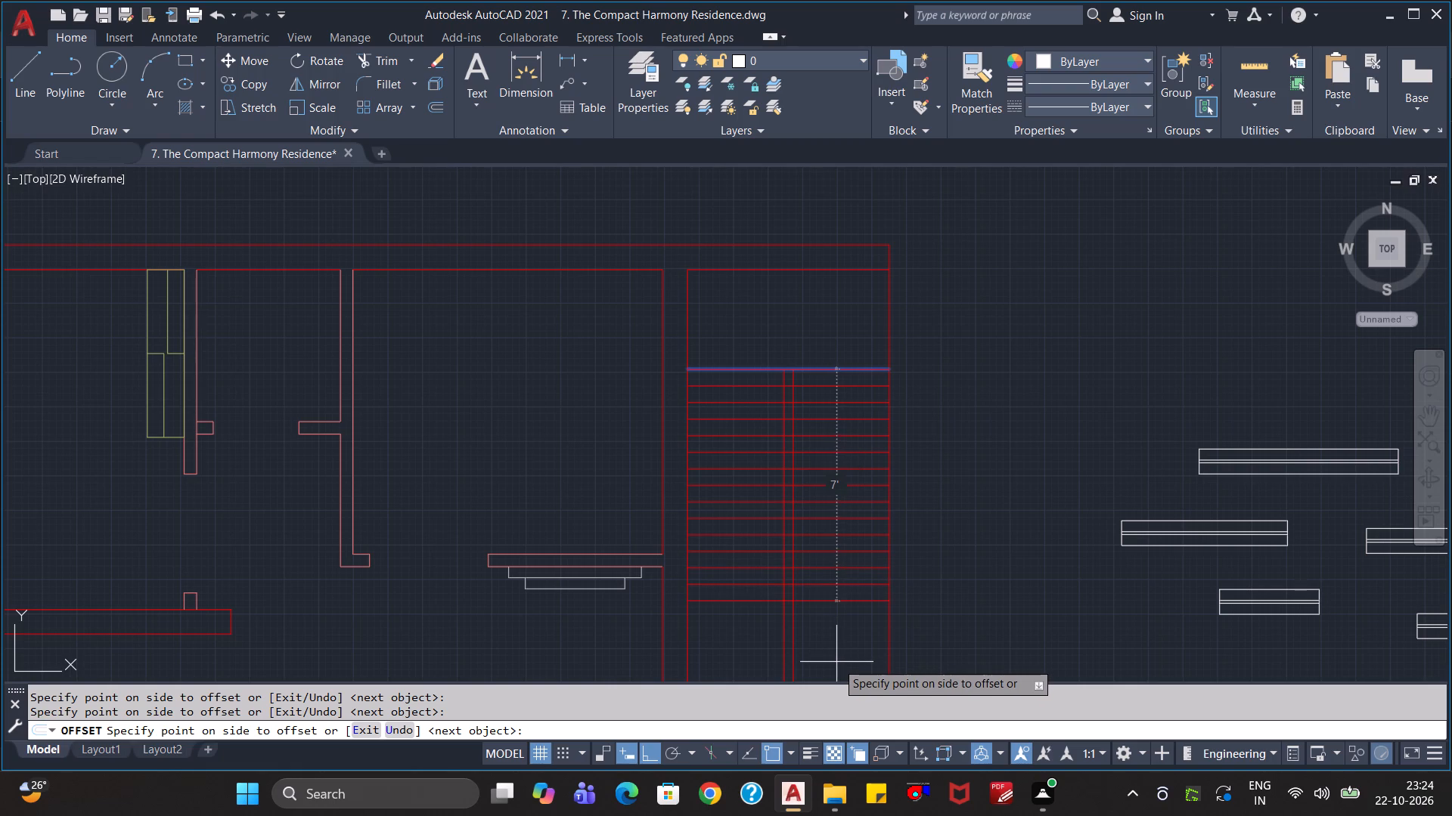
key(Escape)
key(Escape)
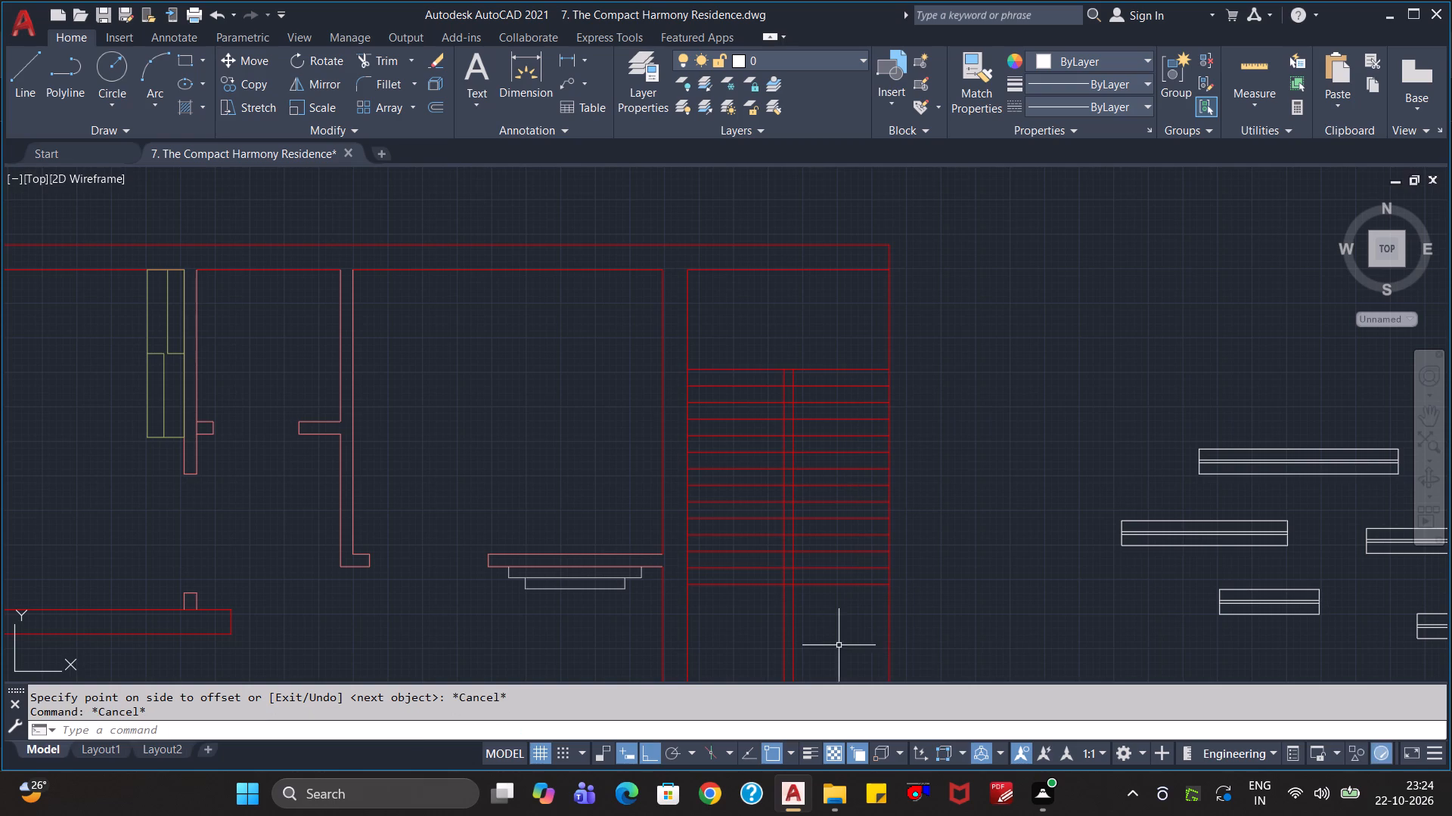
Trim all tread line segments between the two central divider lines, leaving the landing edge whole.
scroll(825, 631, up, 2)
text(tr)
key(Return)
scroll(793, 533, down, 1)
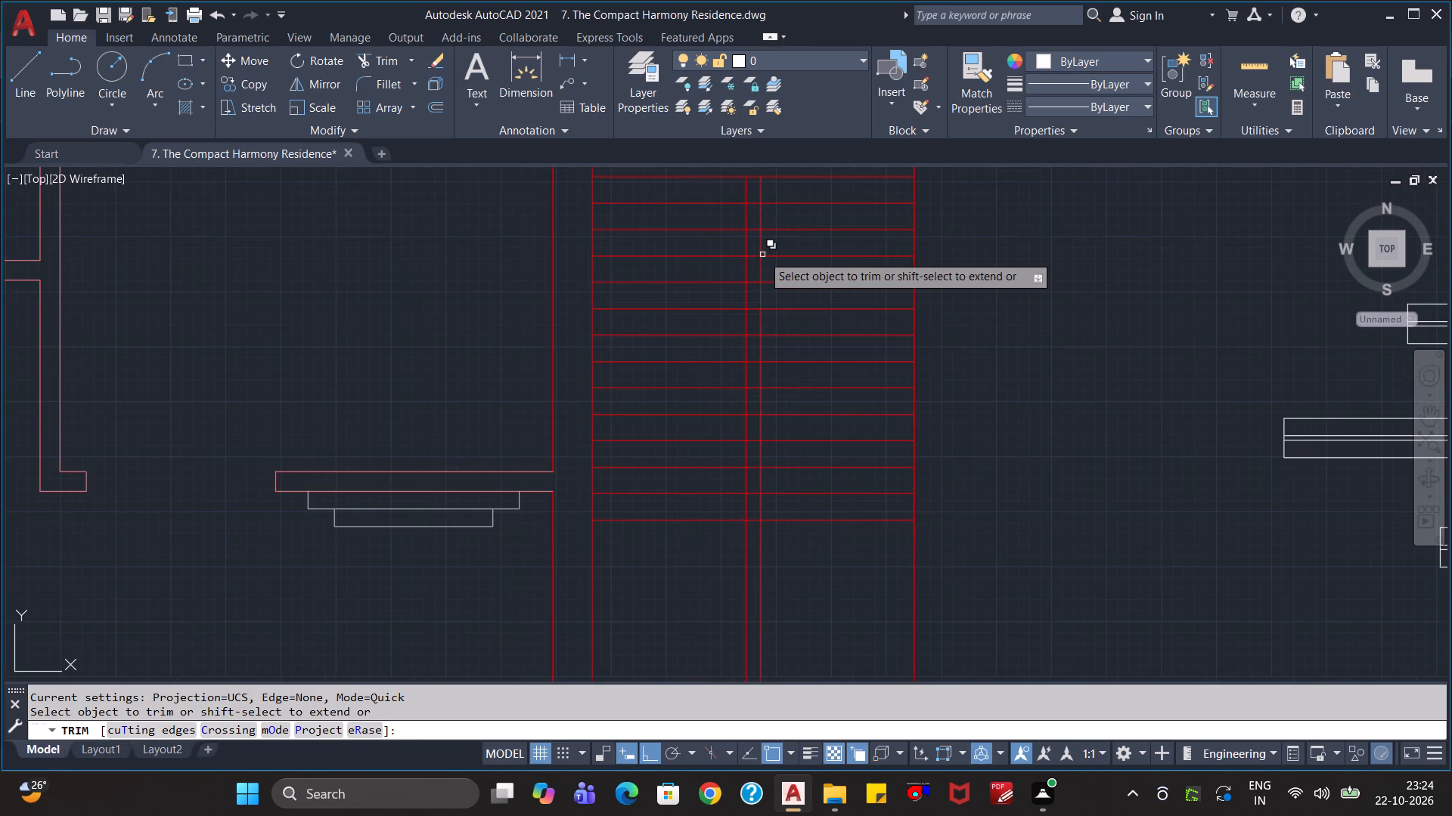
scroll(785, 272, down, 1)
scroll(764, 224, up, 3)
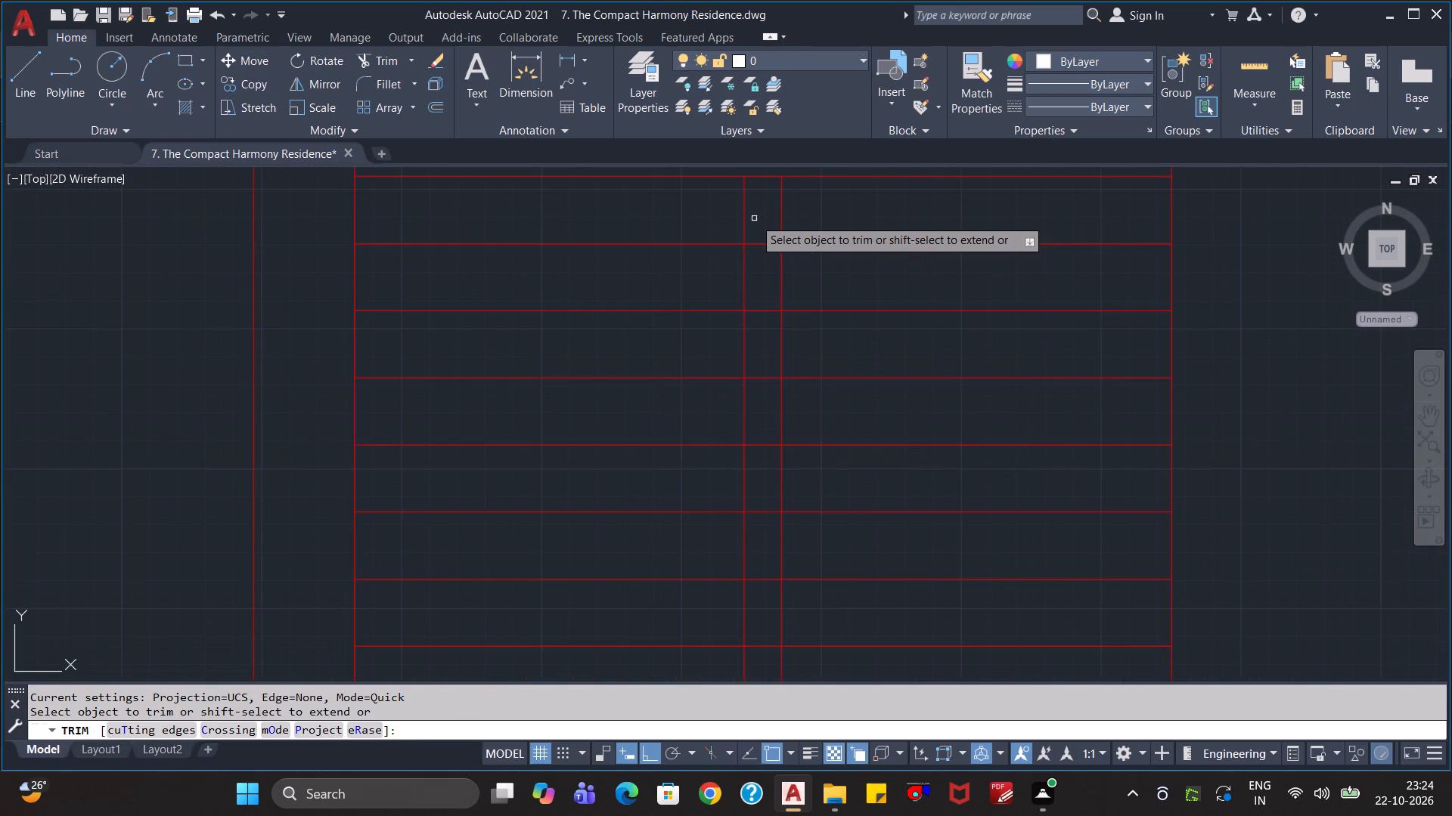
scroll(754, 218, down, 1)
middle_drag(756, 209, 755, 255)
scroll(756, 218, down, 1)
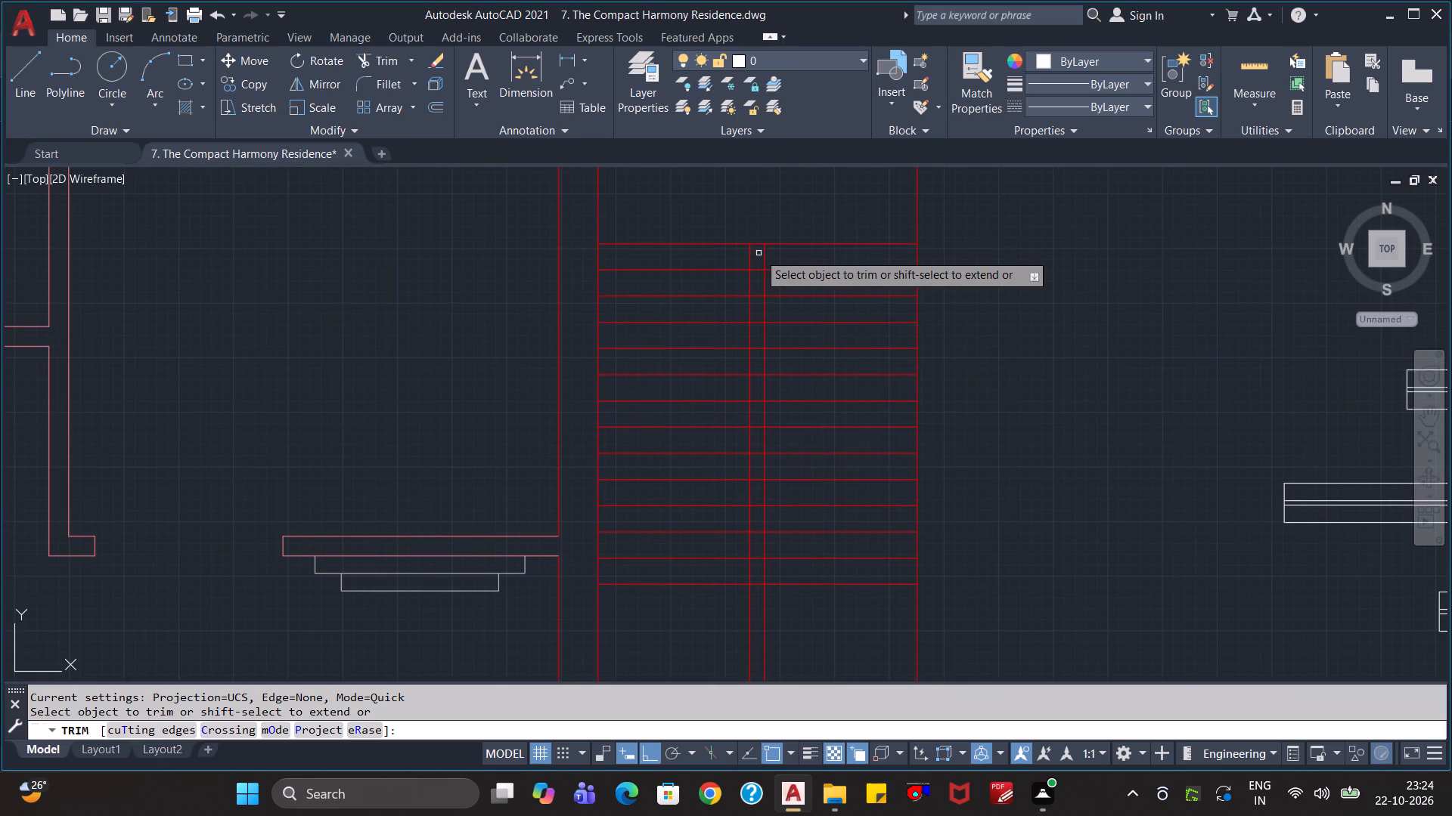
click(759, 252)
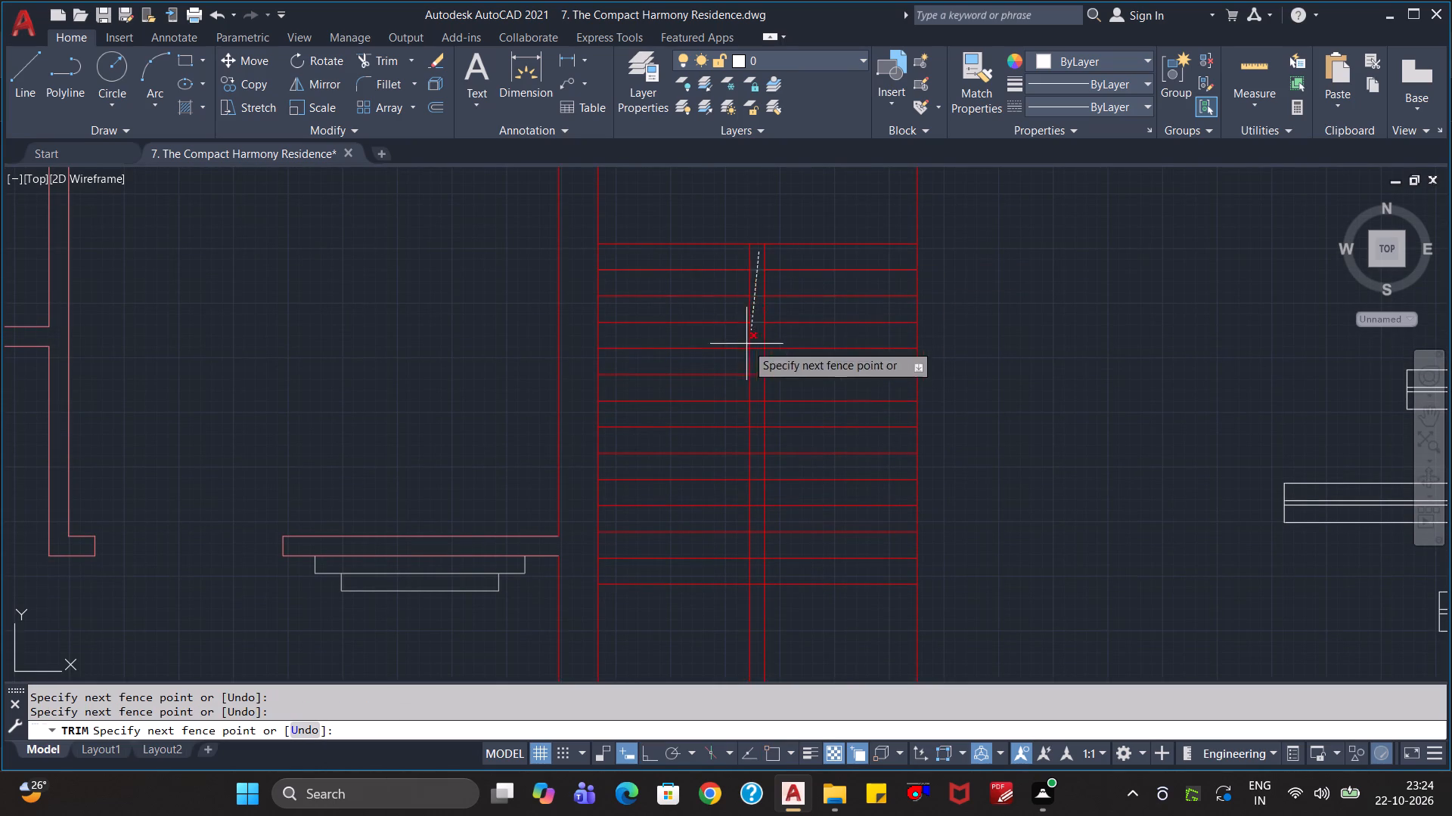
click(755, 603)
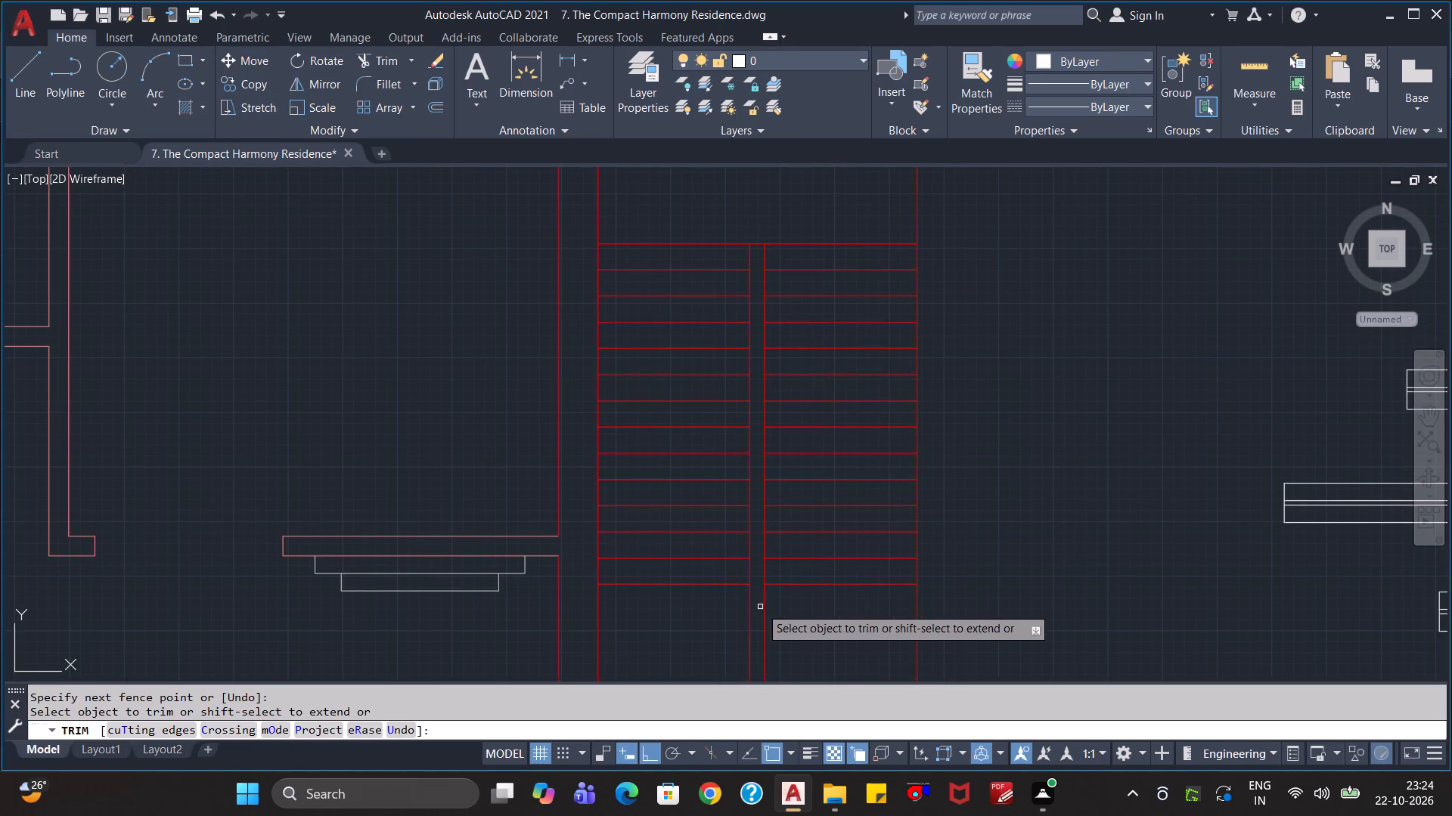
Trim away the seven lowest tread lines of the left flight, keeping the six nearest the landing.
click(702, 607)
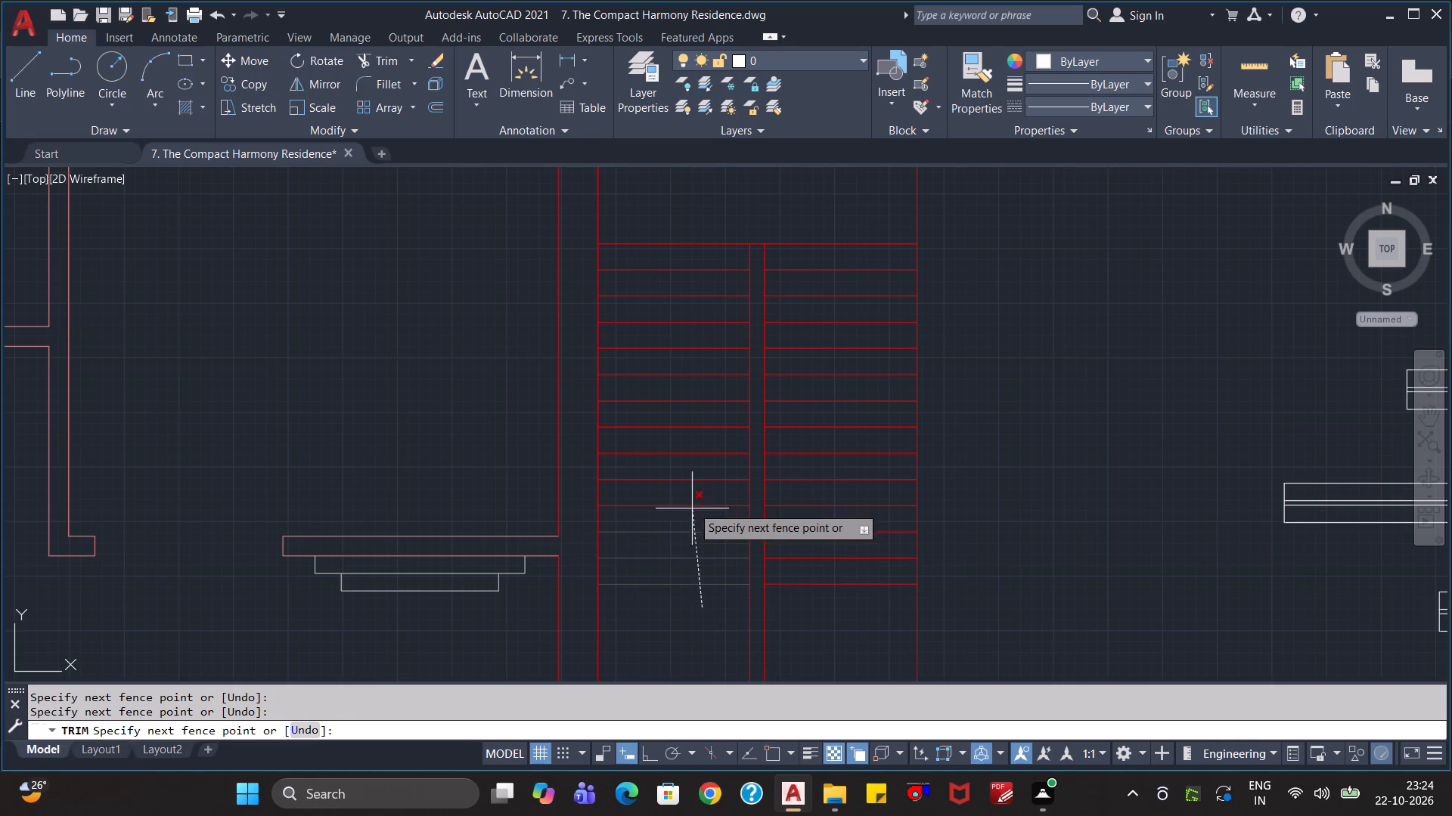
click(703, 425)
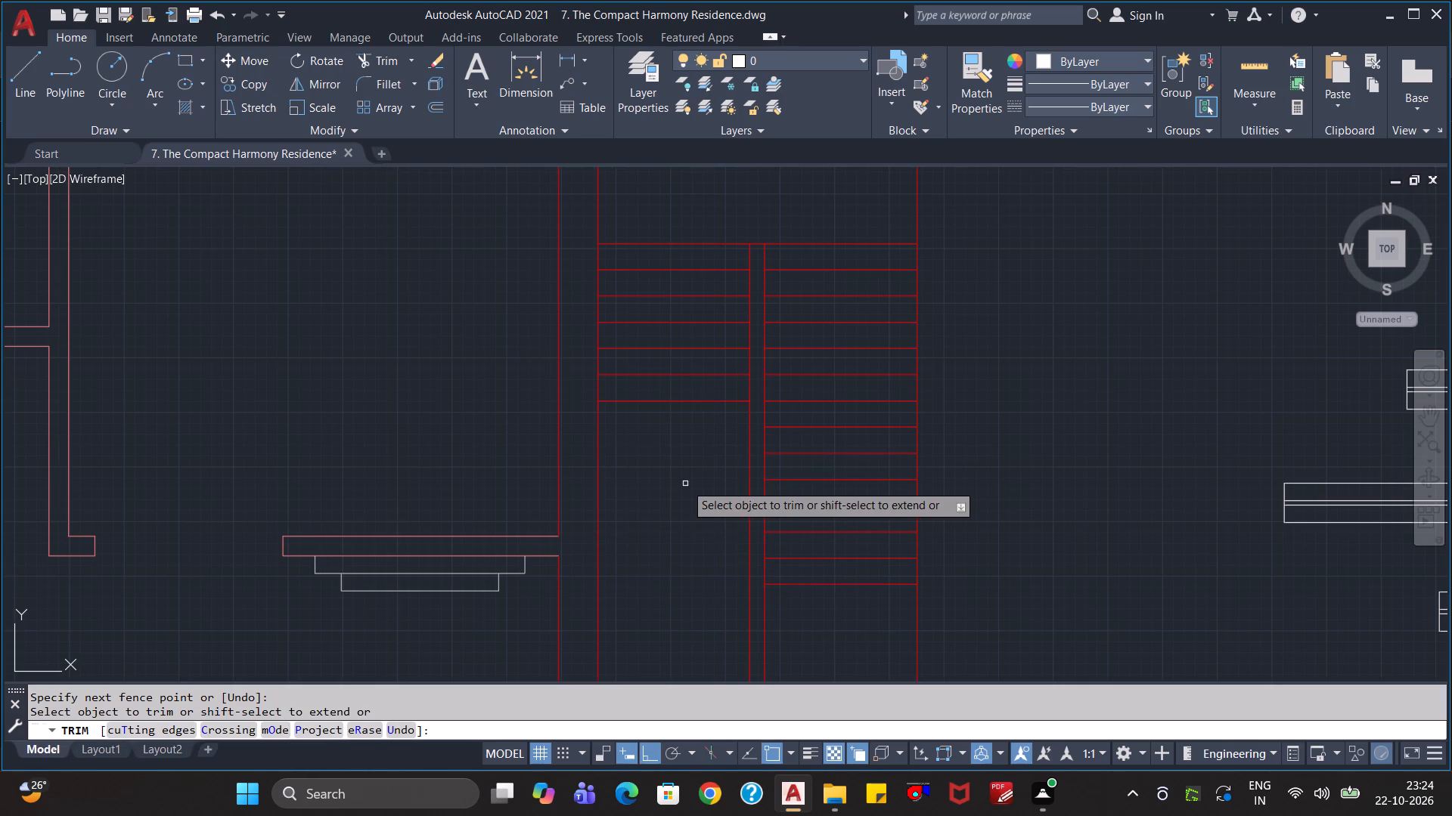
key(Escape)
key(Escape)
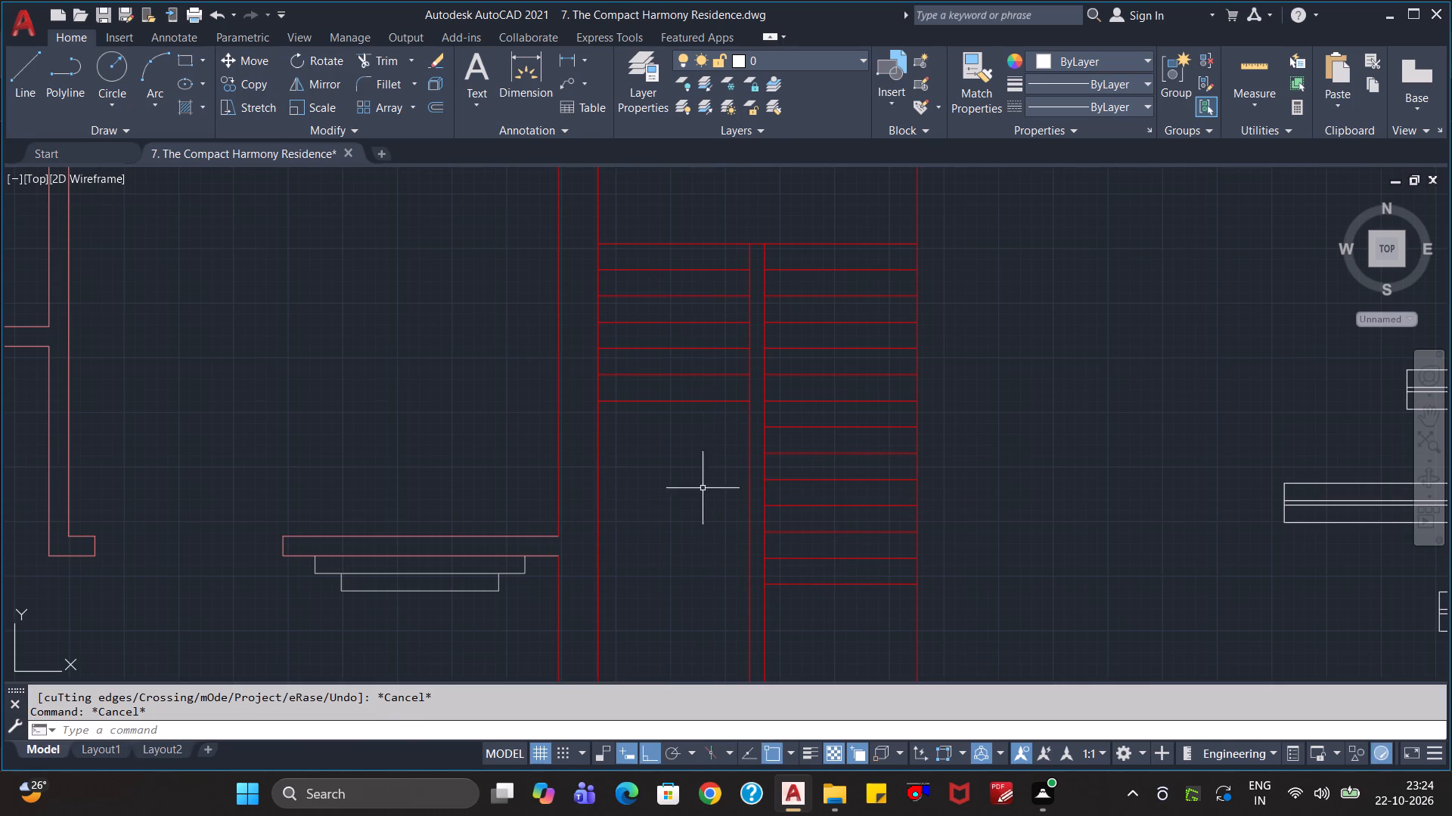
Move the landing edge and the upper six tread lines of both flights to the Staircase layer, leaving out the divider lines.
click(850, 409)
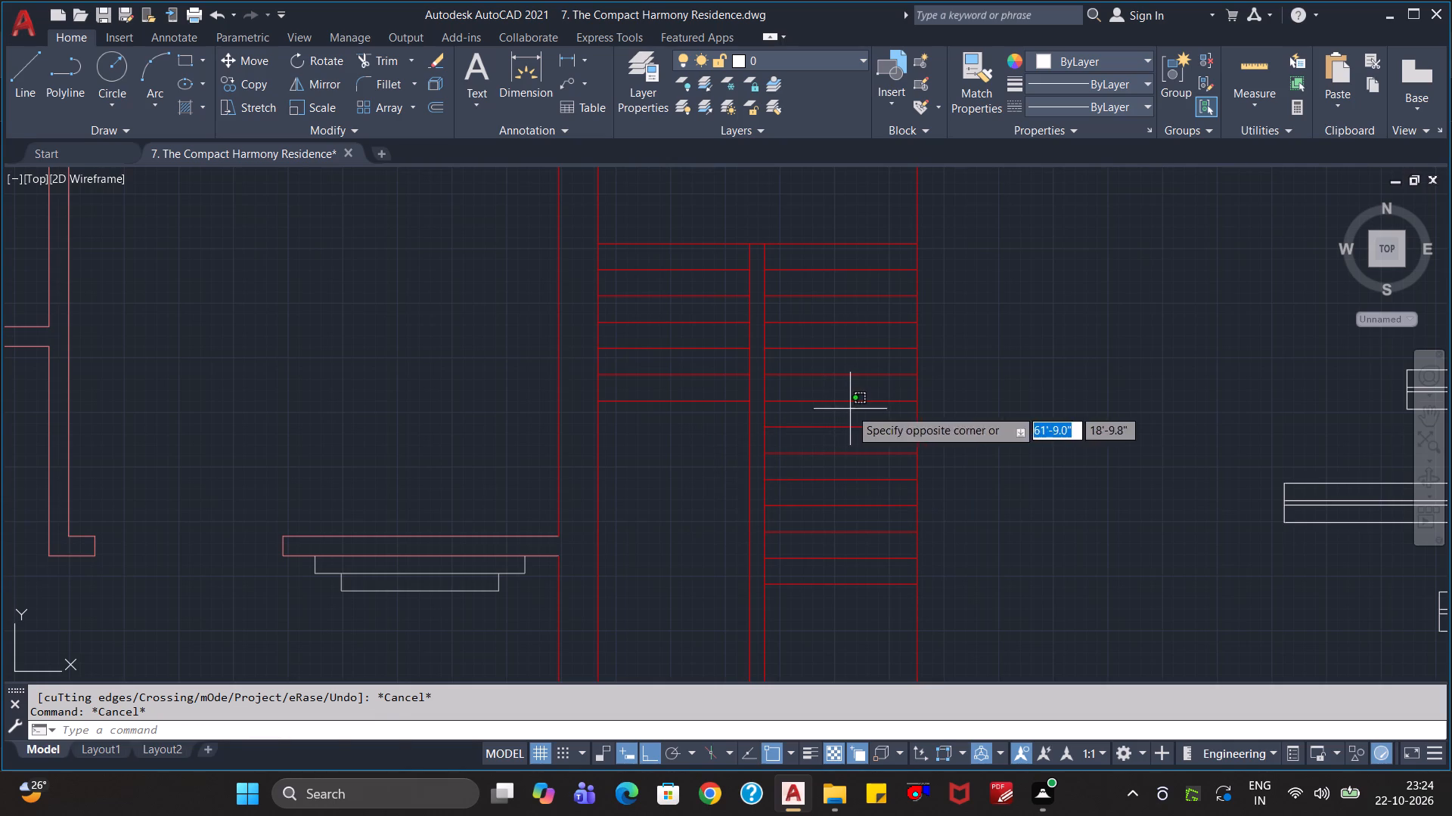
click(685, 259)
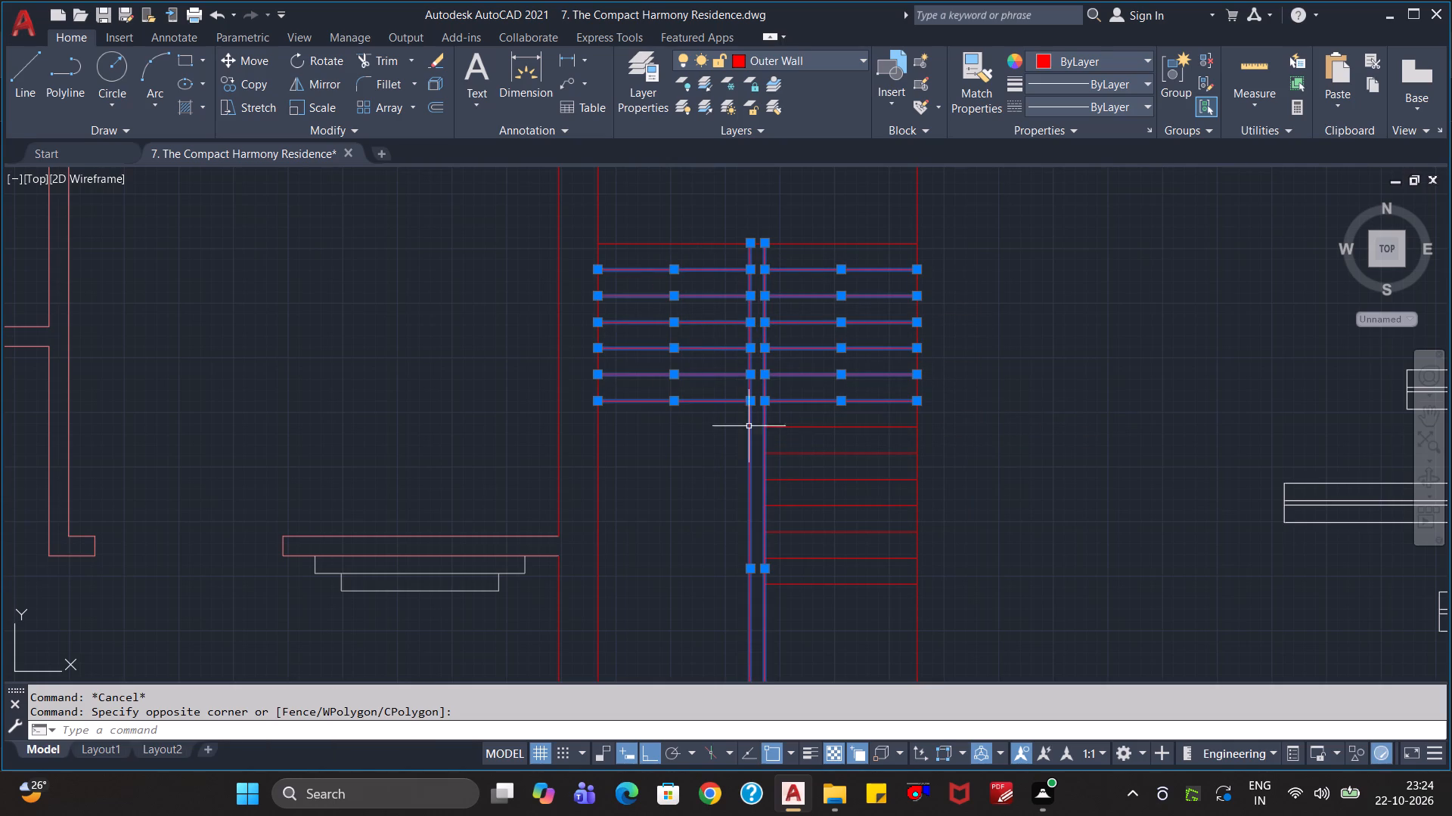
shift+click(750, 435)
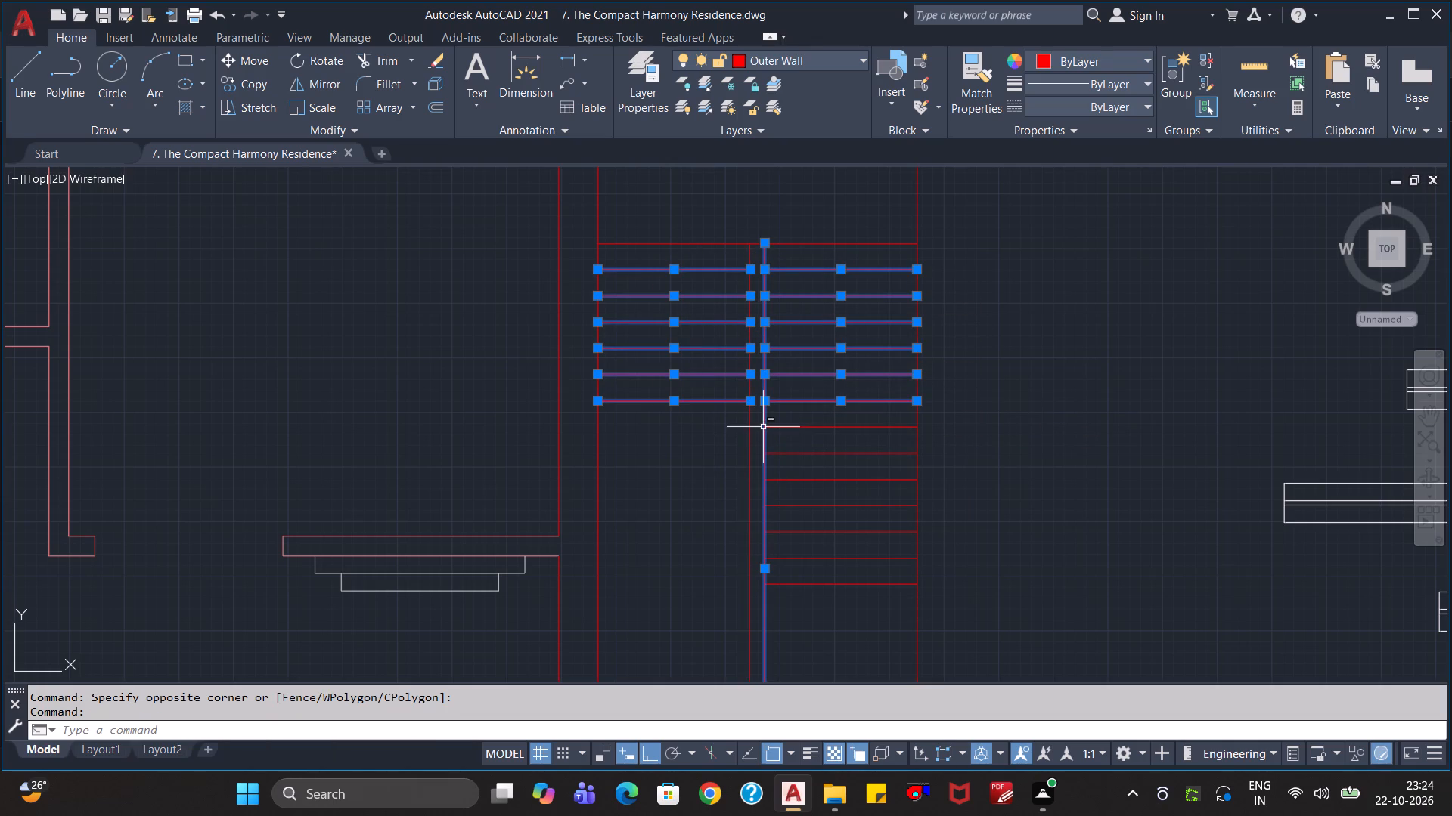
shift+click(768, 421)
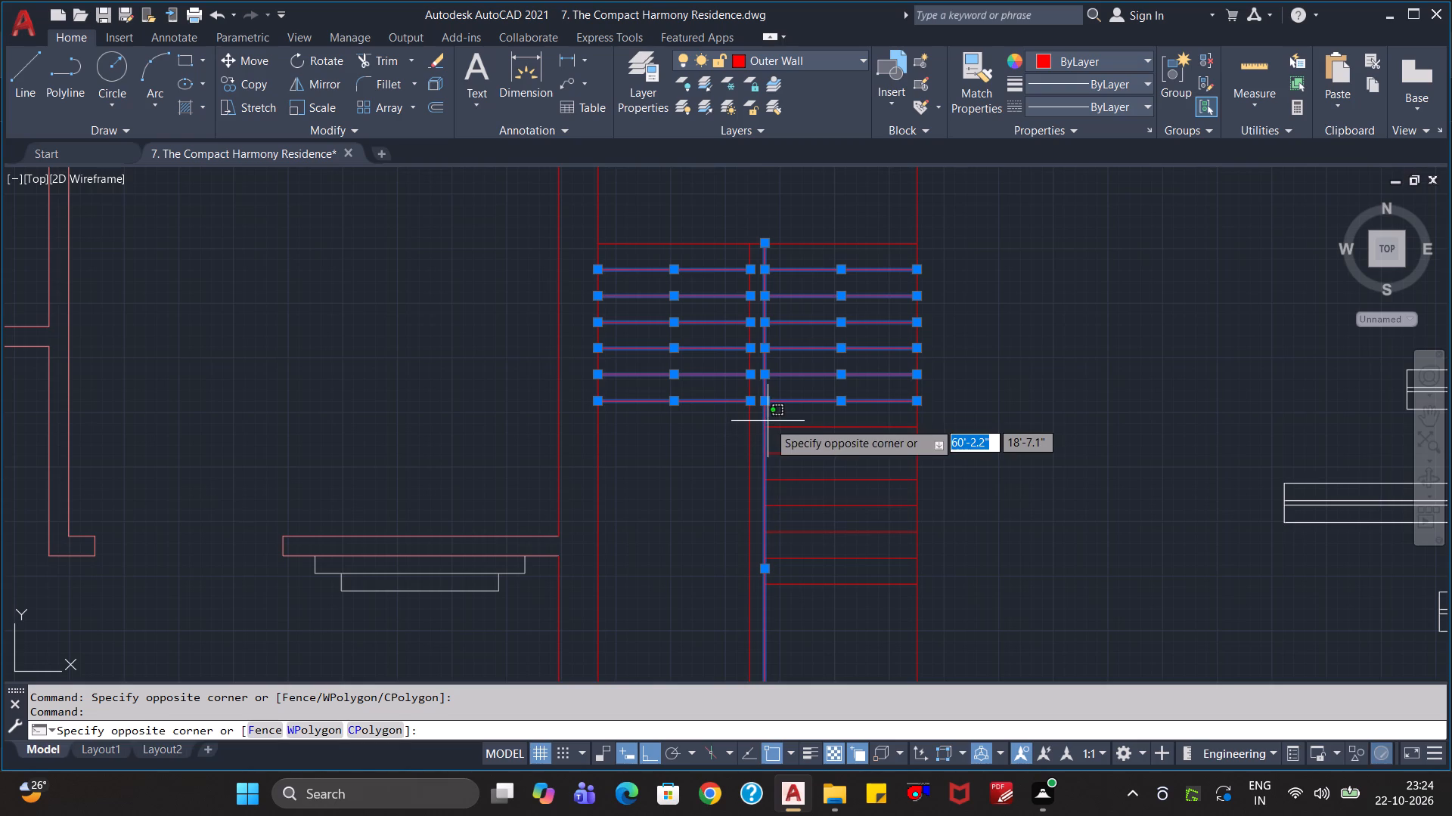
shift+click(752, 429)
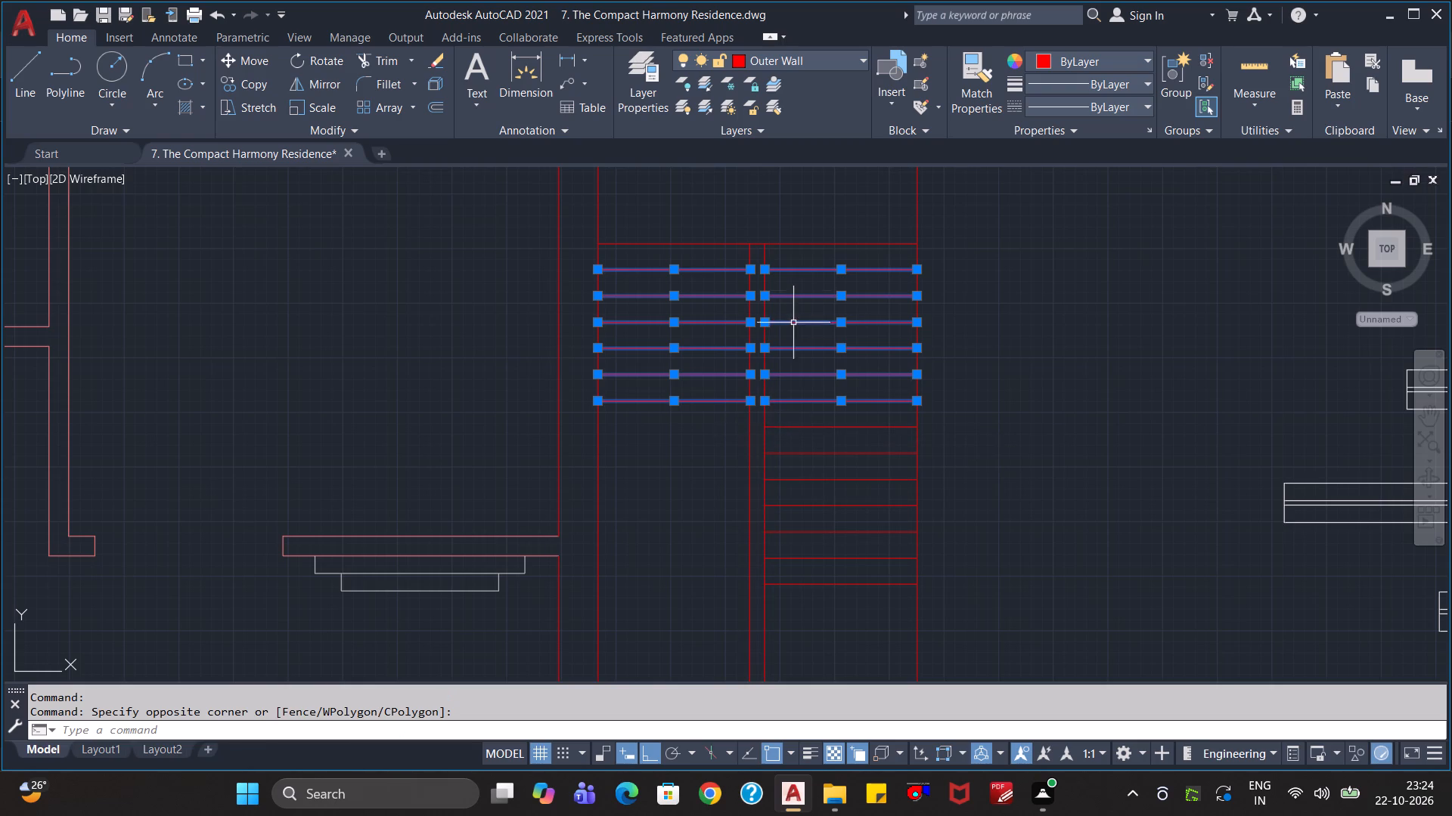
shift+click(802, 243)
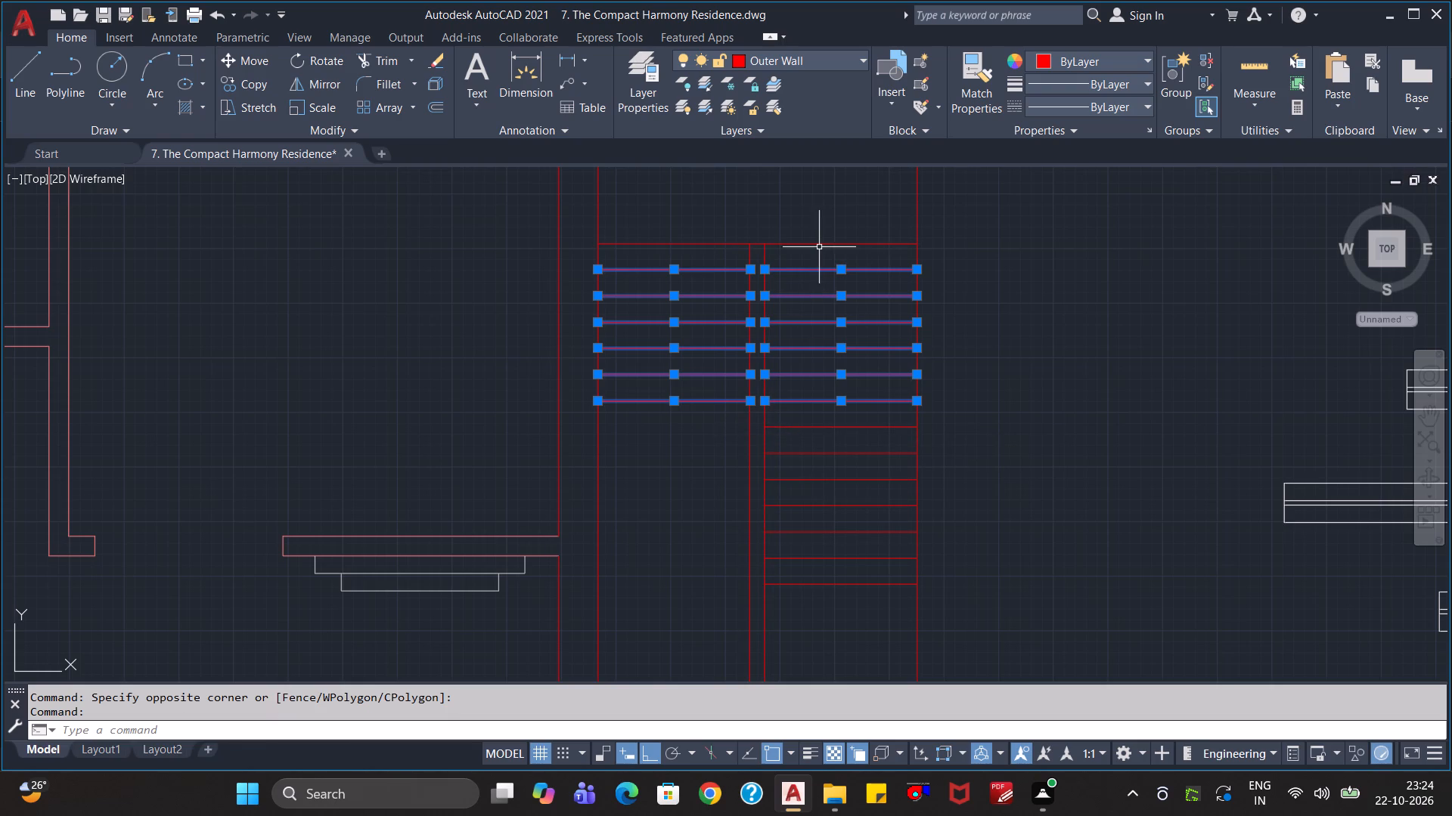
shift+click(828, 226)
shift+click(800, 249)
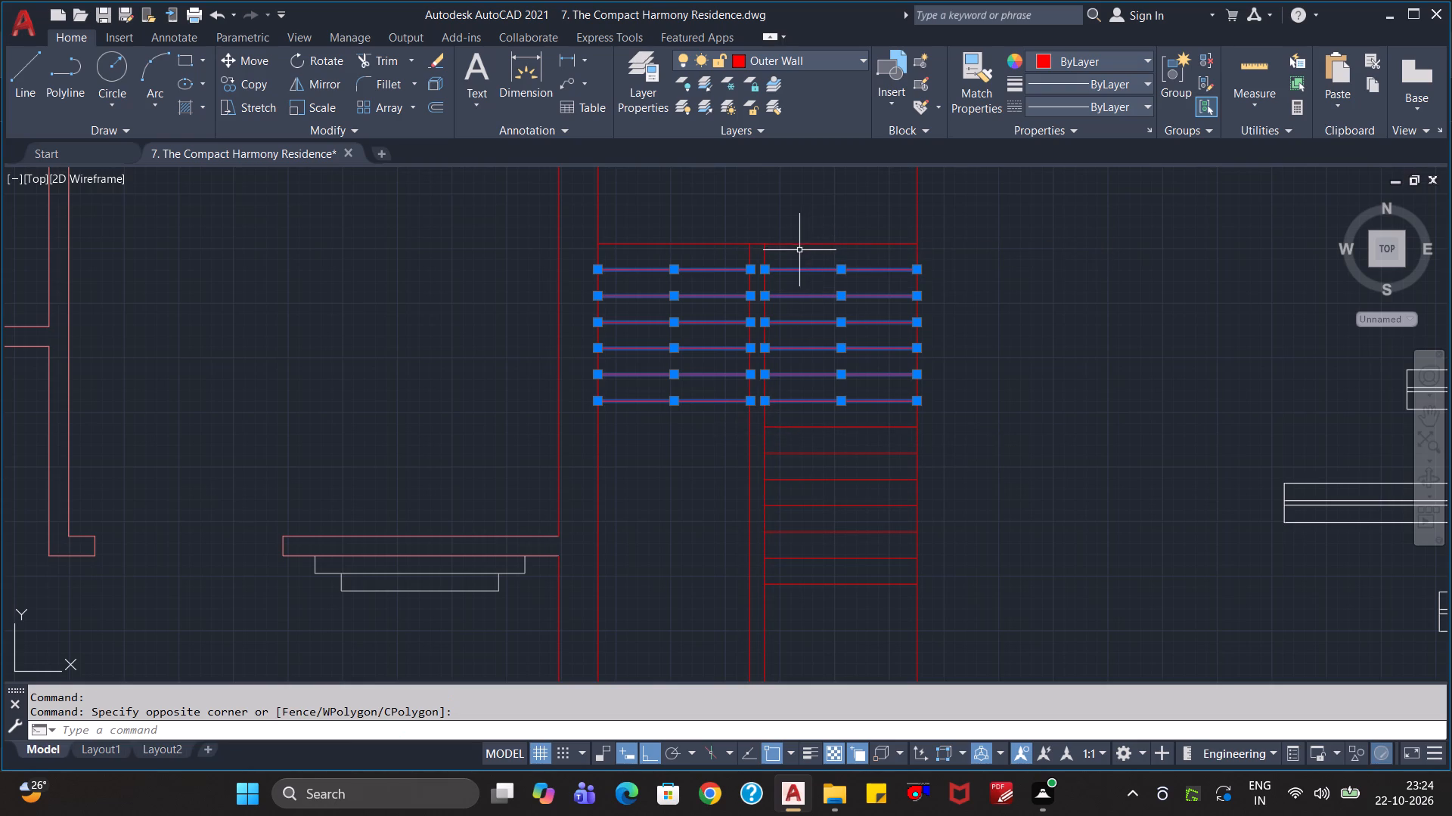
click(817, 227)
click(796, 247)
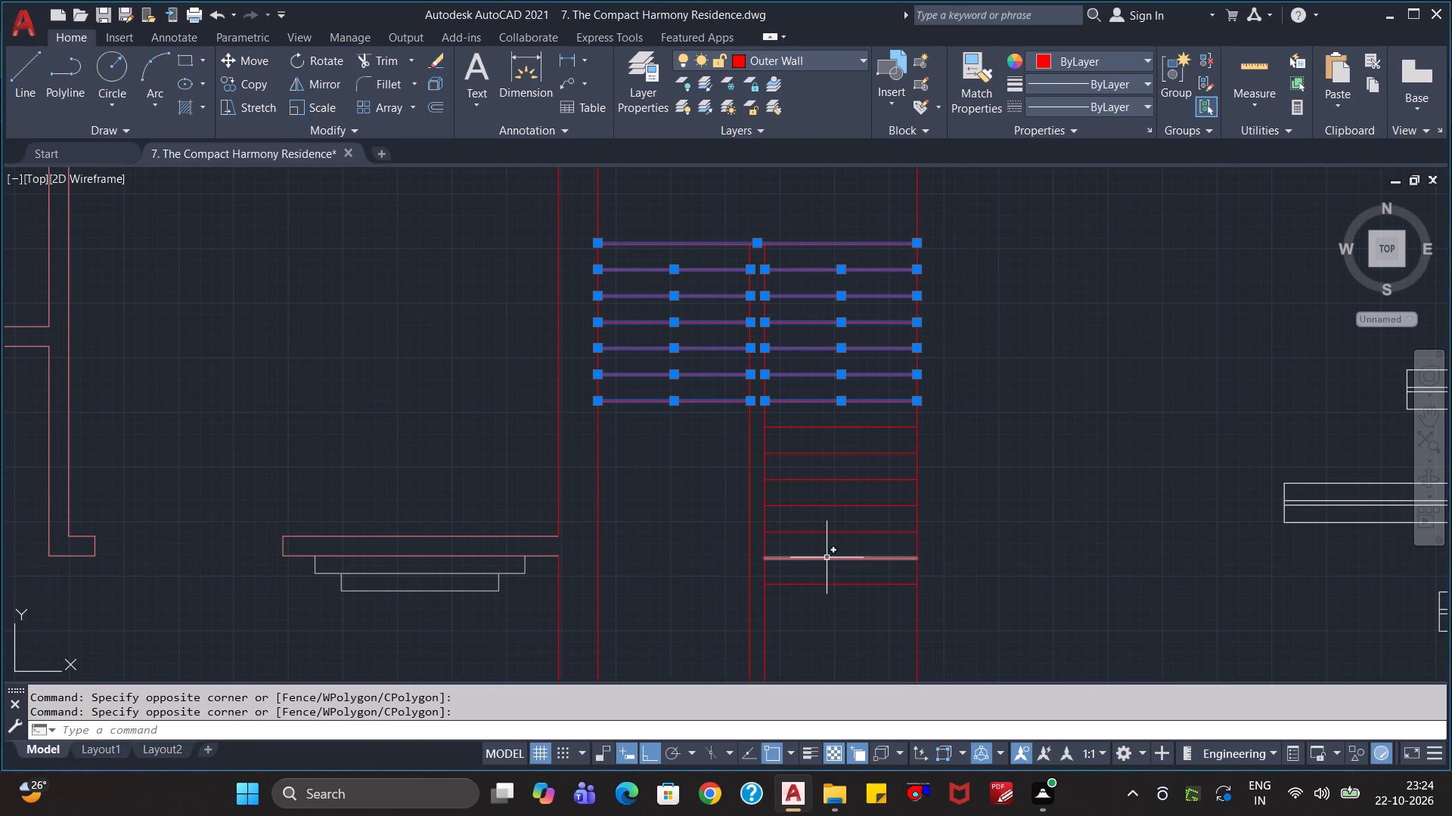
scroll(827, 558, down, 1)
middle_drag(827, 624, 826, 496)
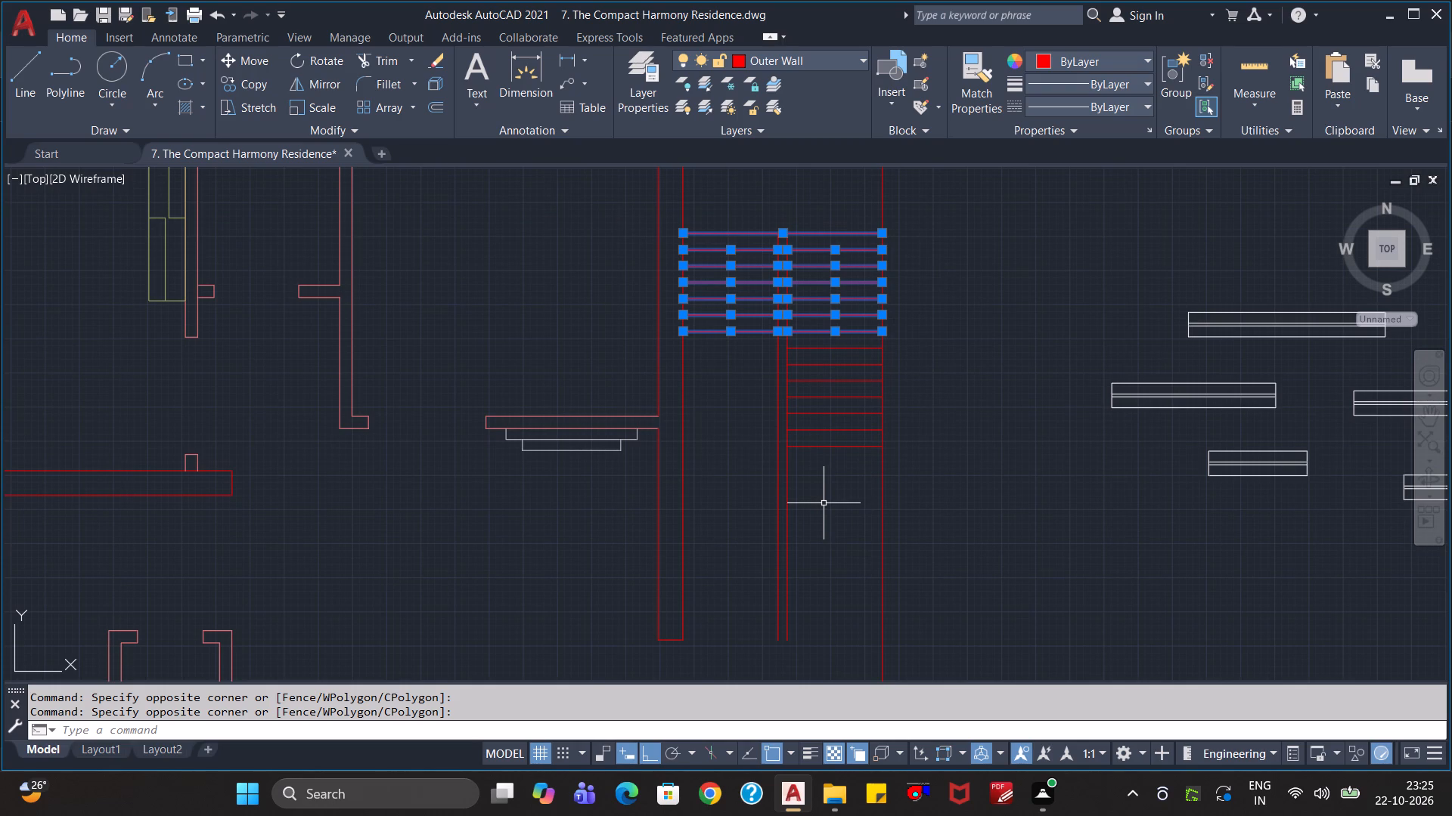
click(817, 58)
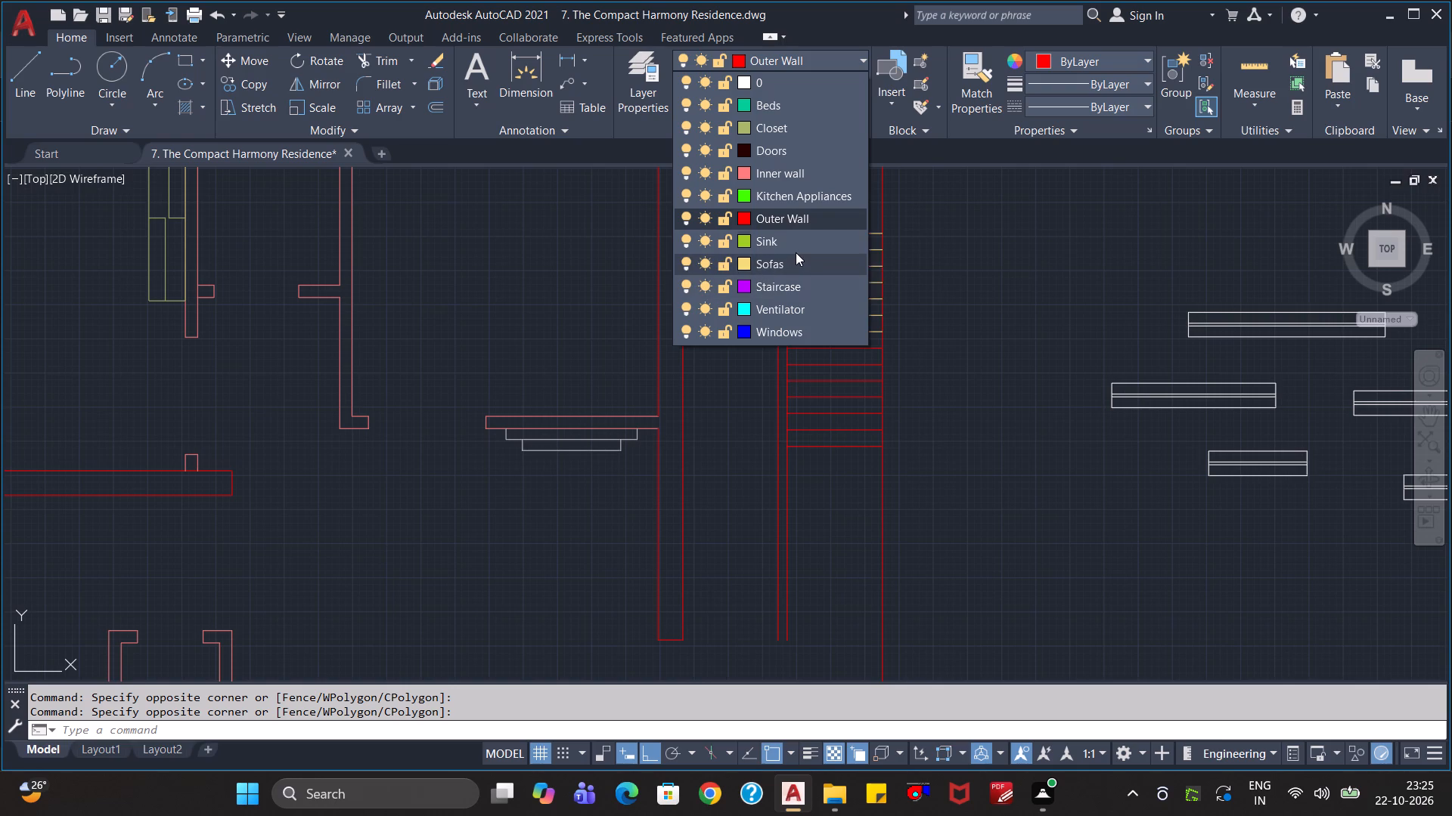
click(788, 285)
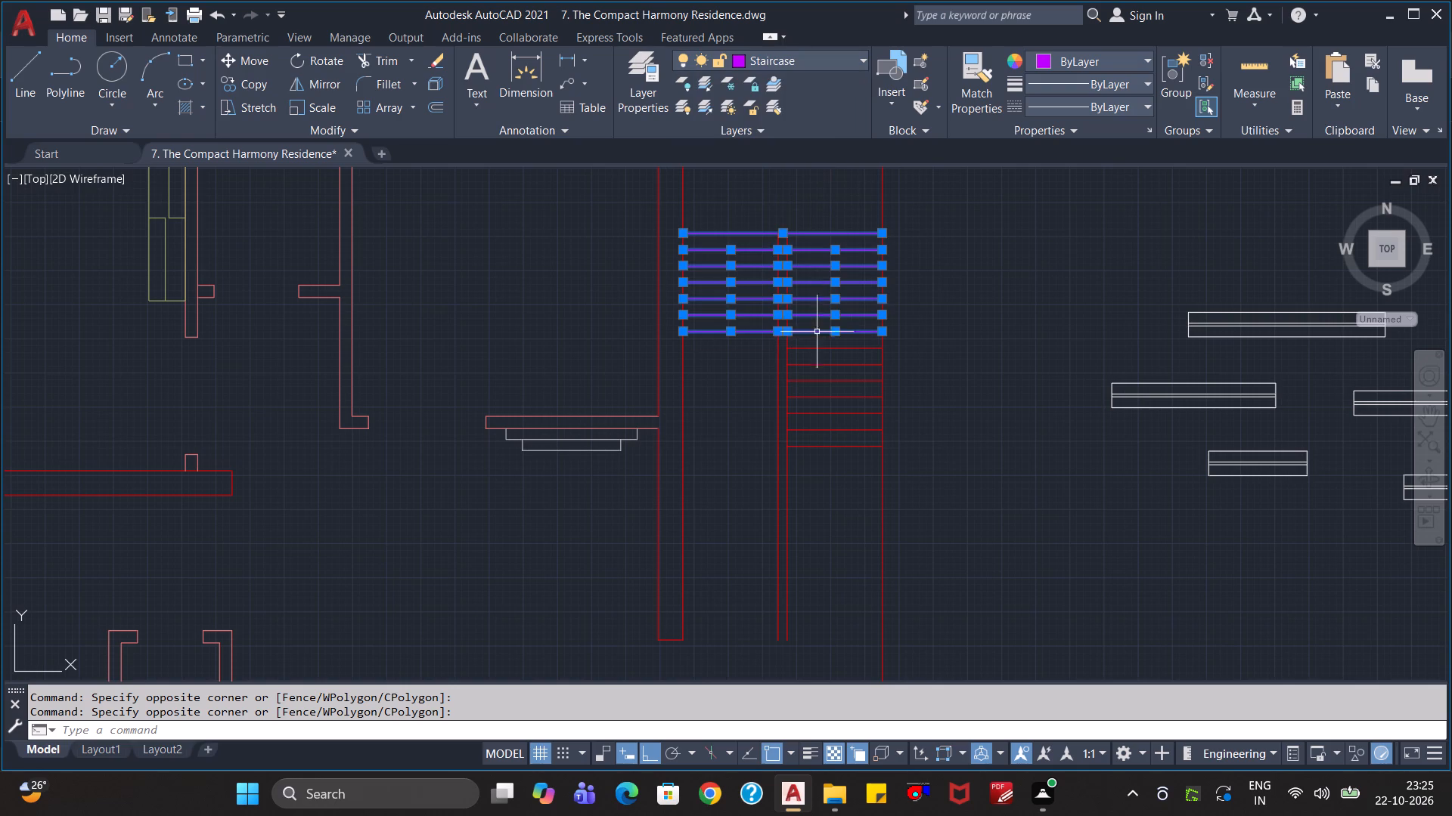
Load all available linetypes from acad.lin into the drawing, reloading all selected ones already present.
click(1094, 108)
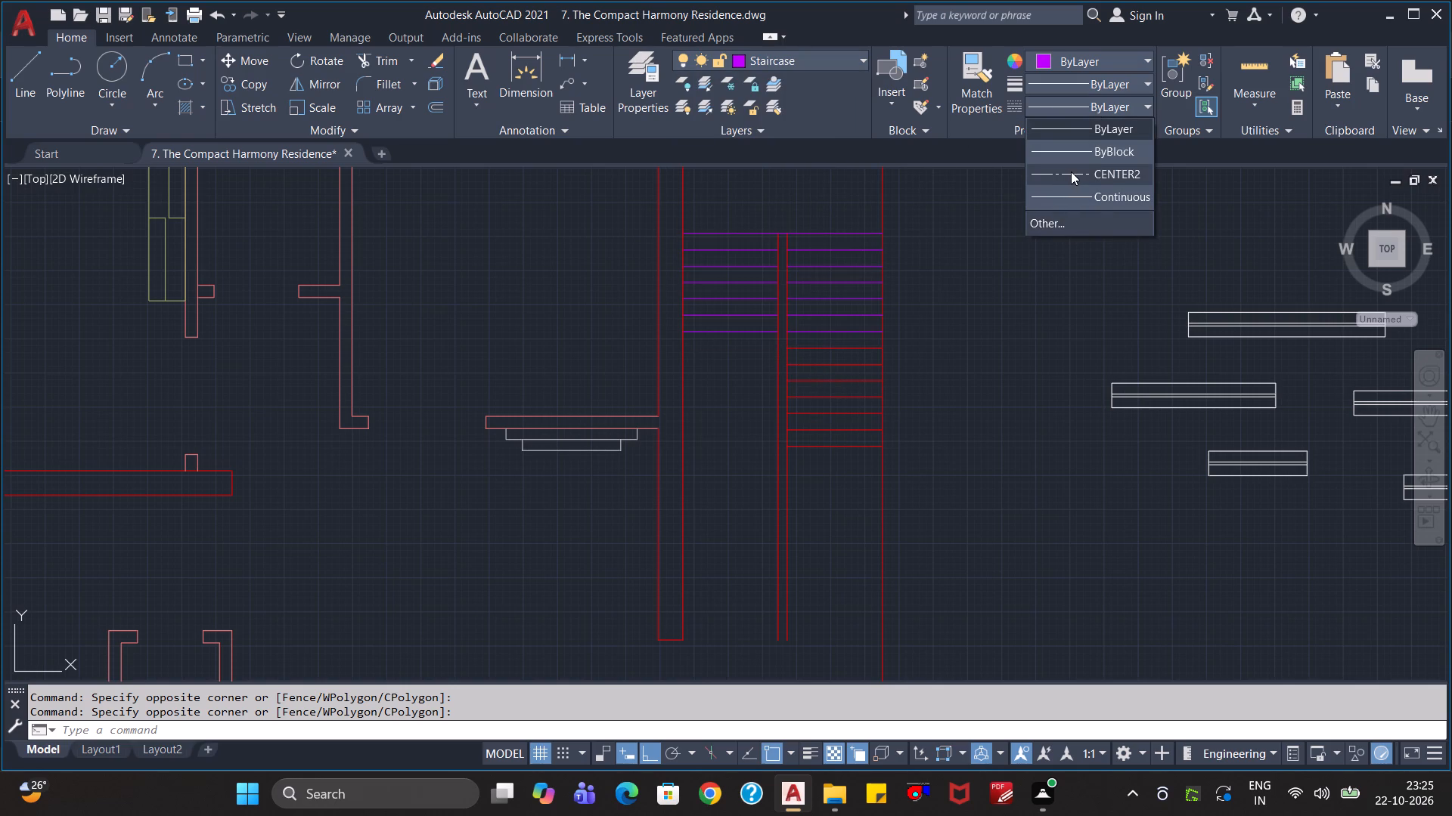
click(1059, 224)
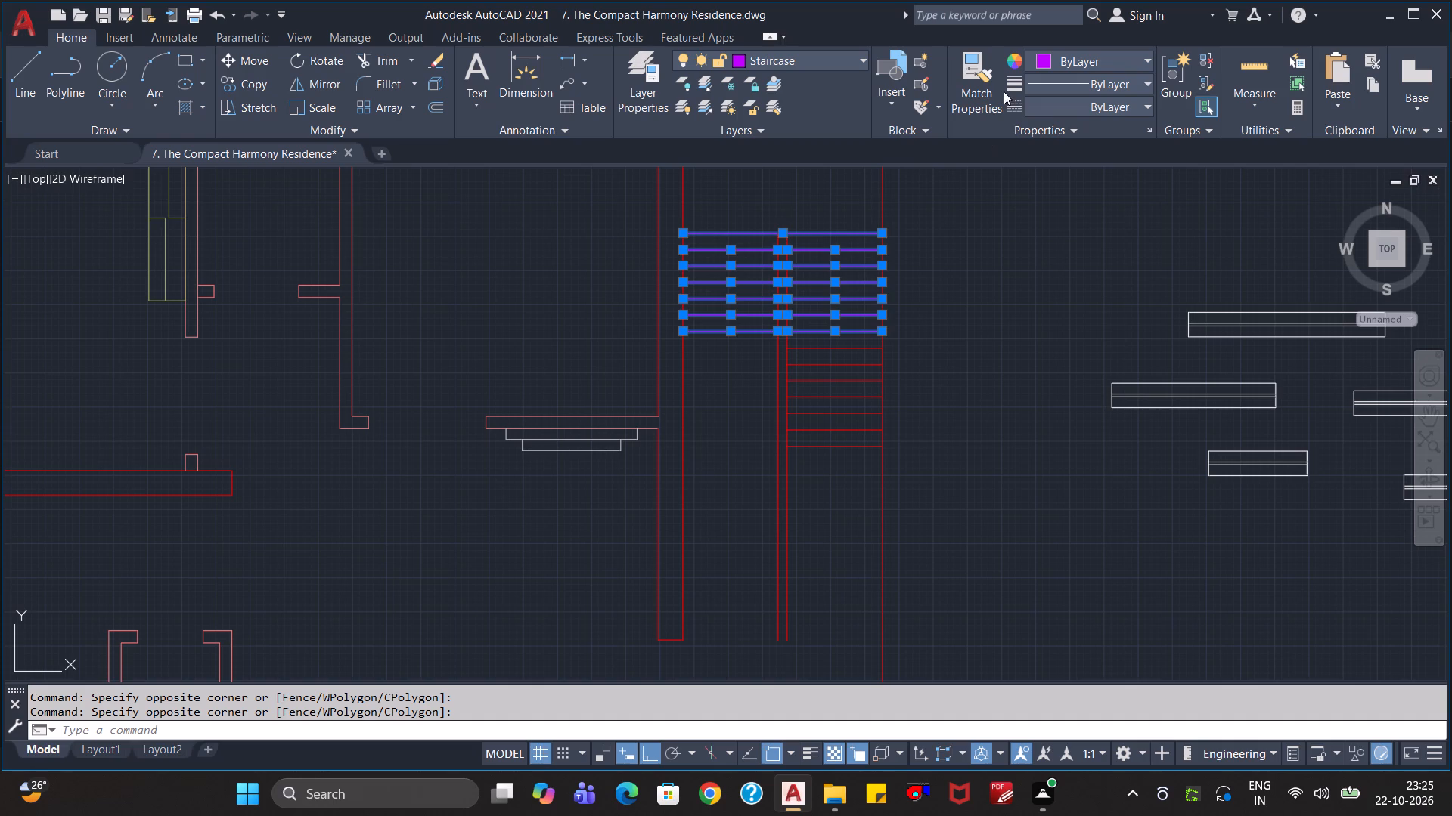
click(511, 231)
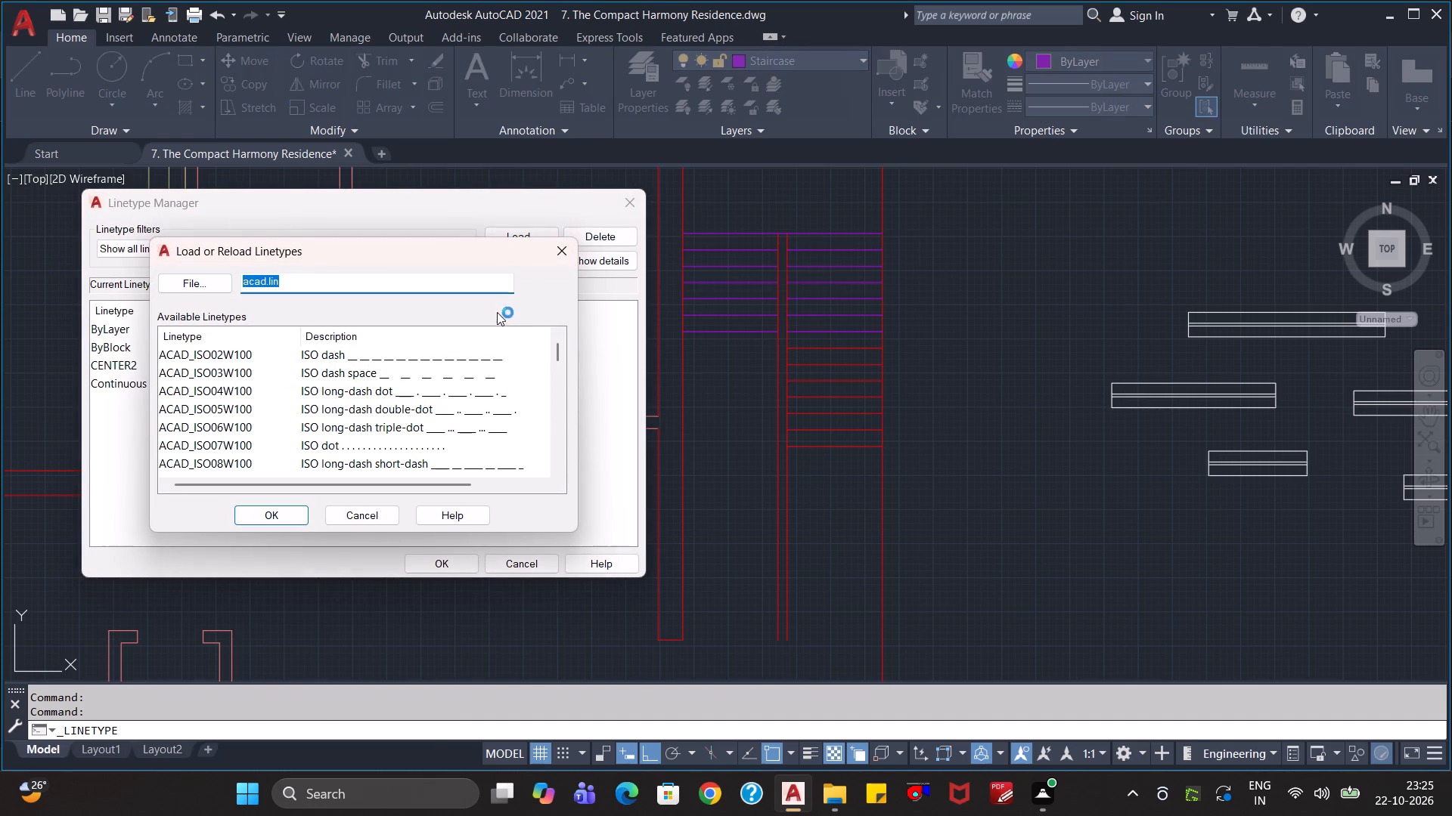
key(ctrl+a)
click(483, 412)
key(ctrl+a)
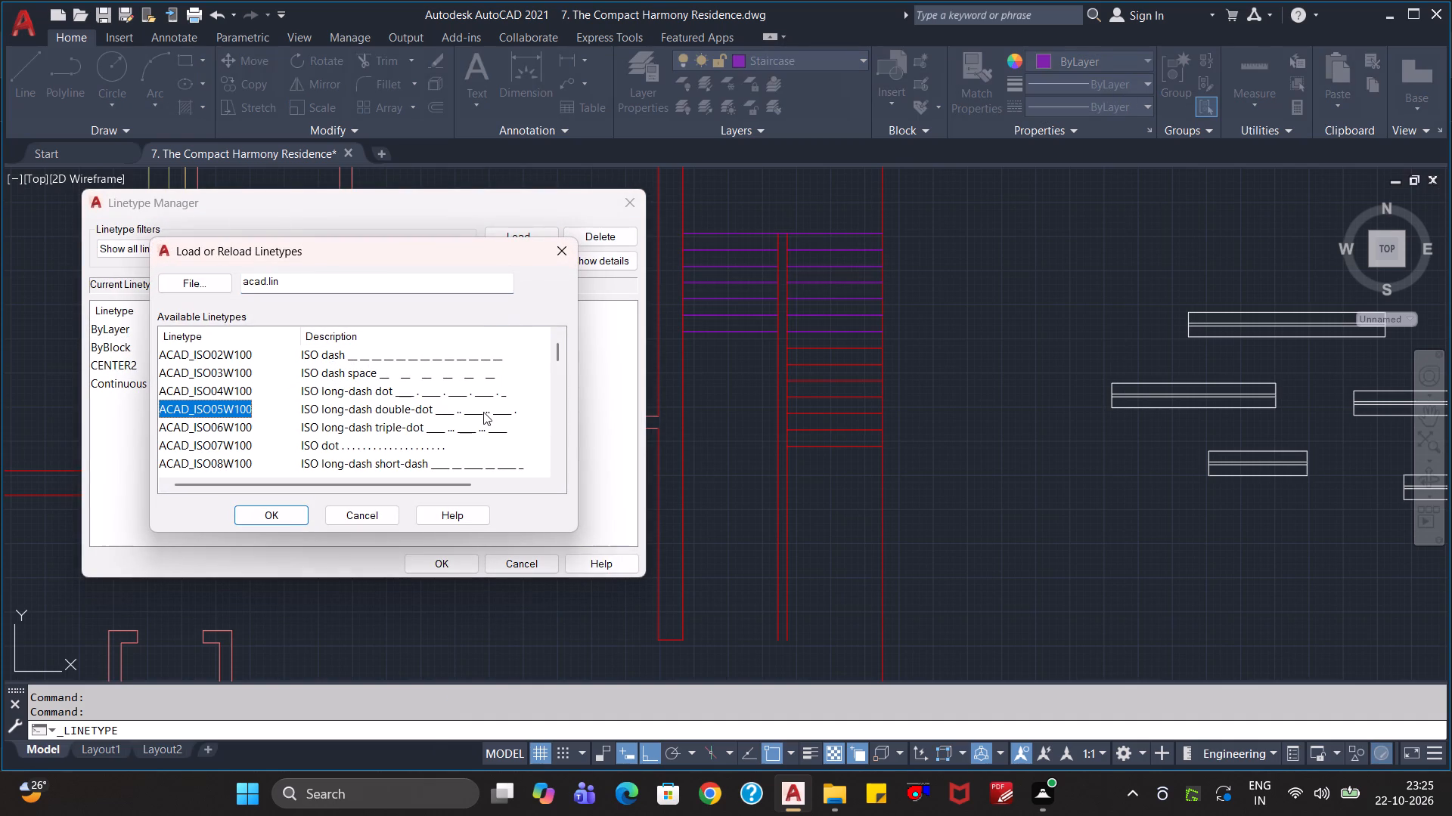
click(289, 515)
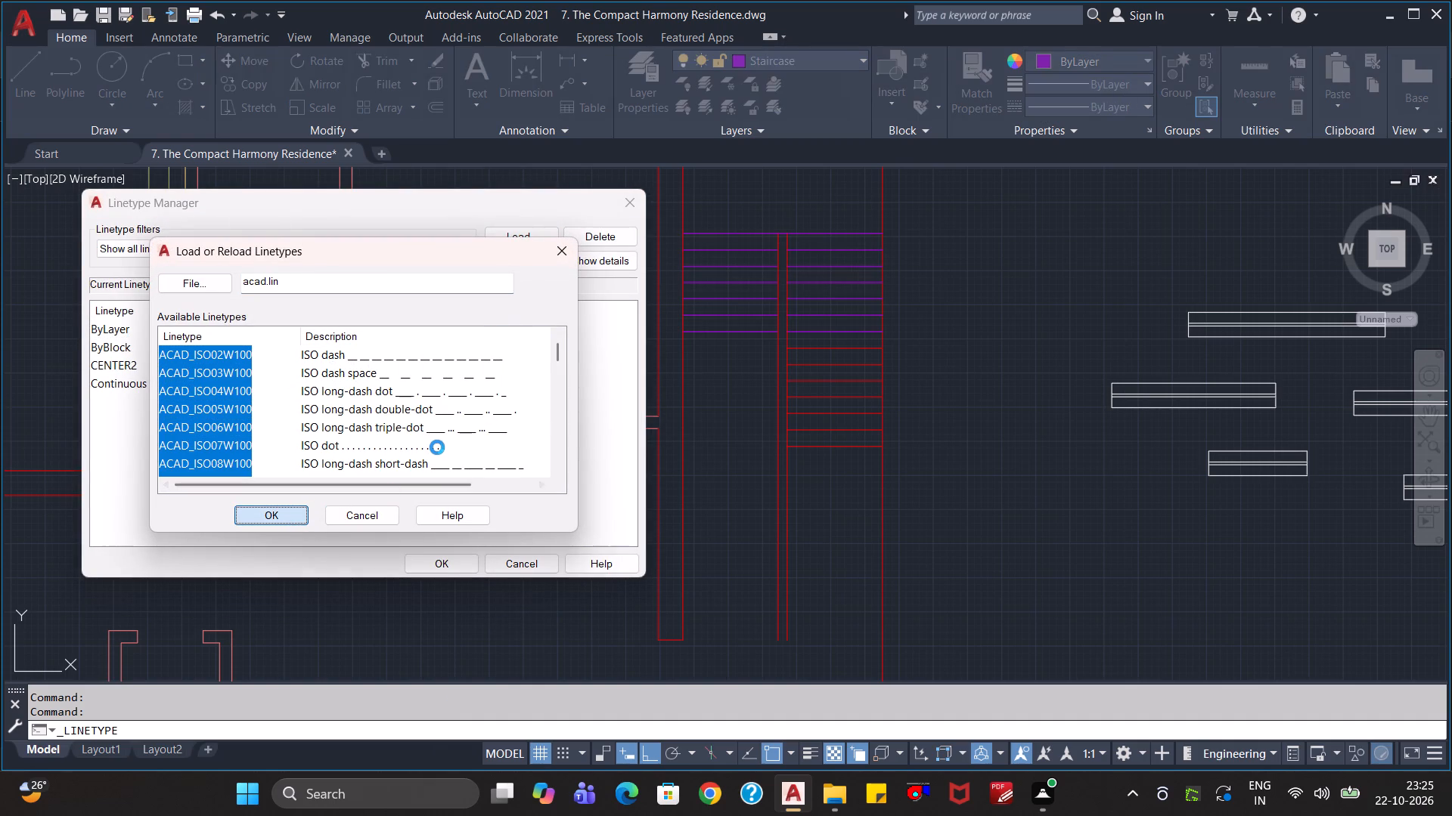
click(695, 364)
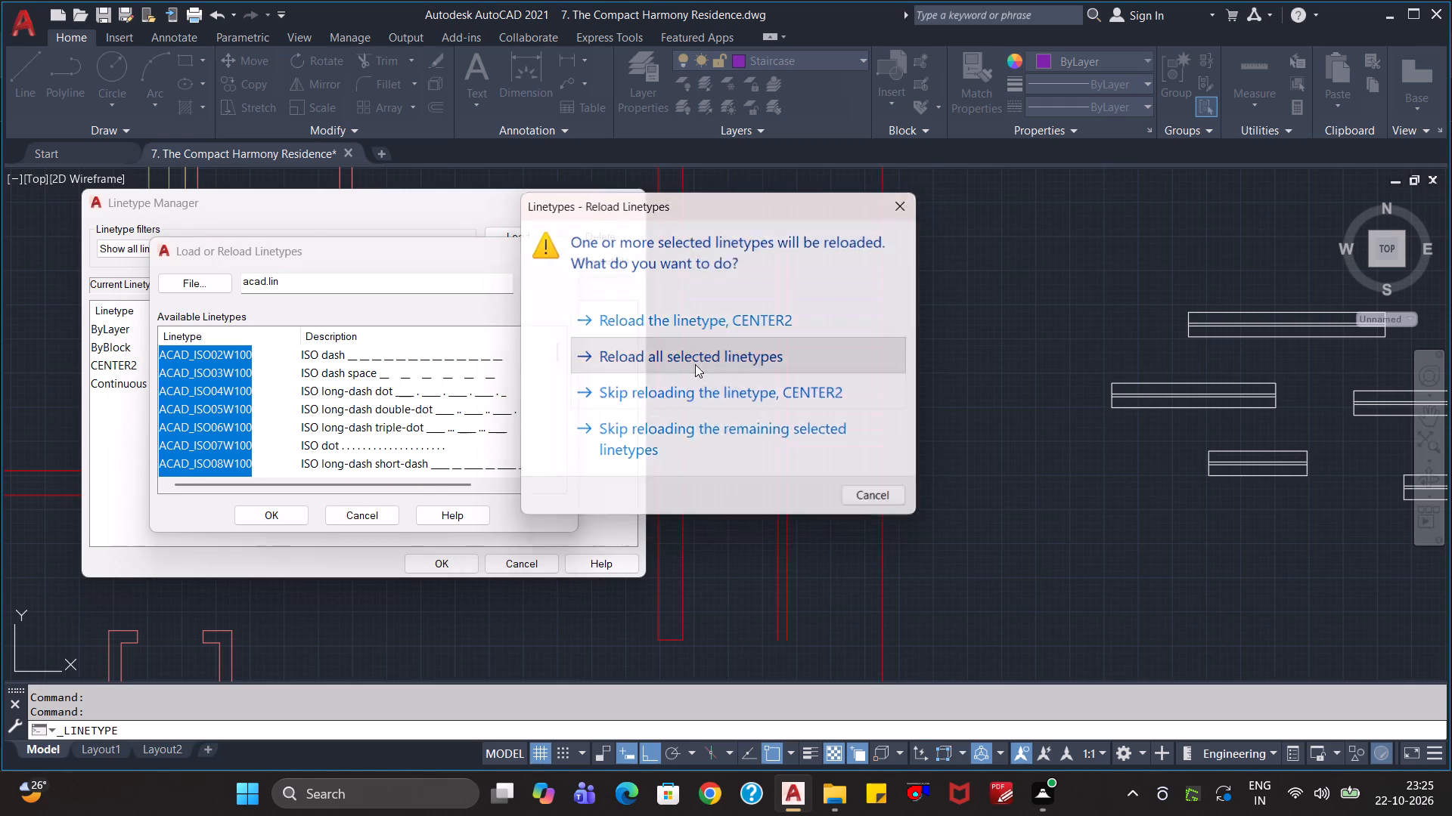
click(444, 567)
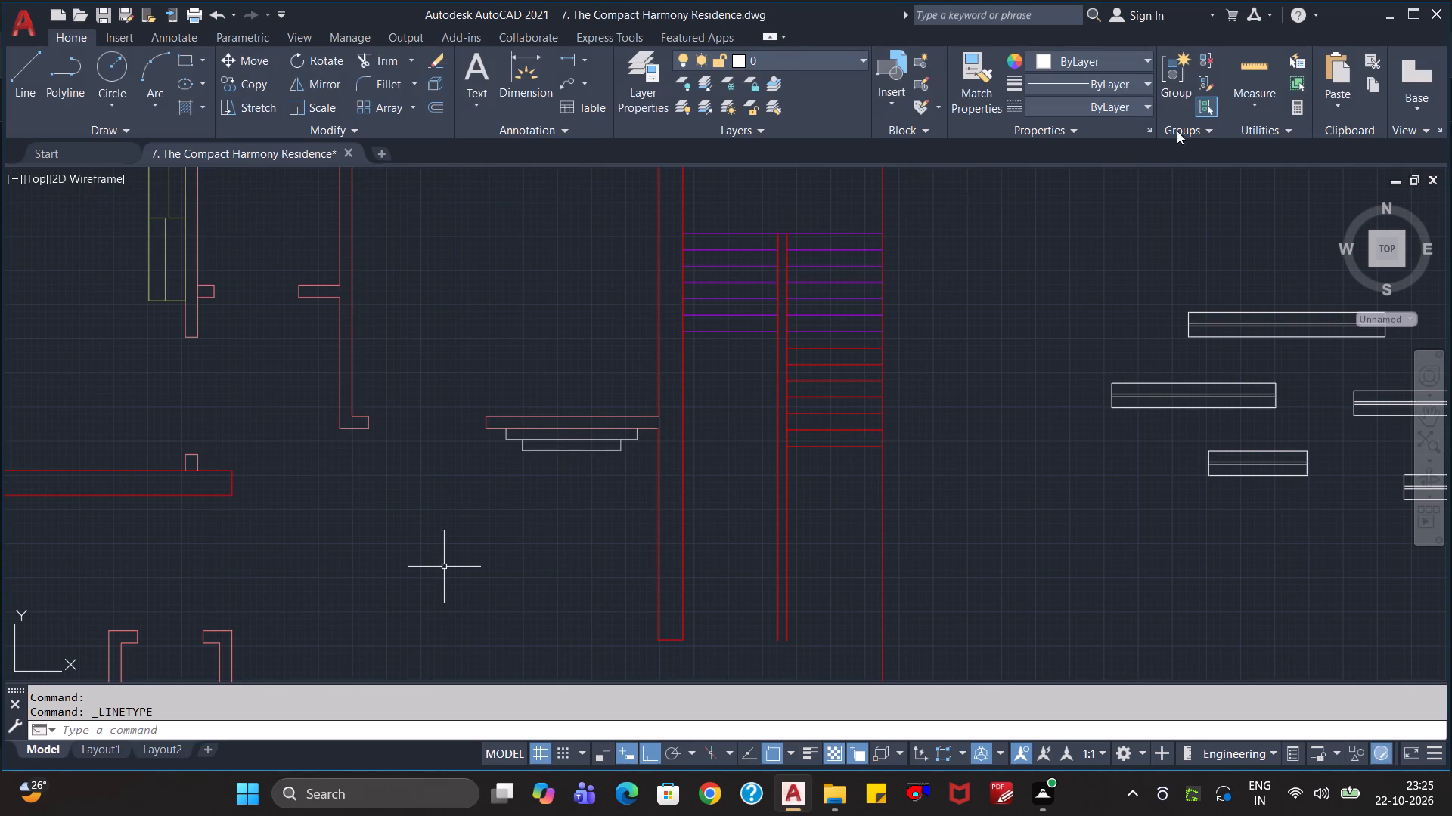
Set the current linetype for new objects to DASHED.
click(1099, 107)
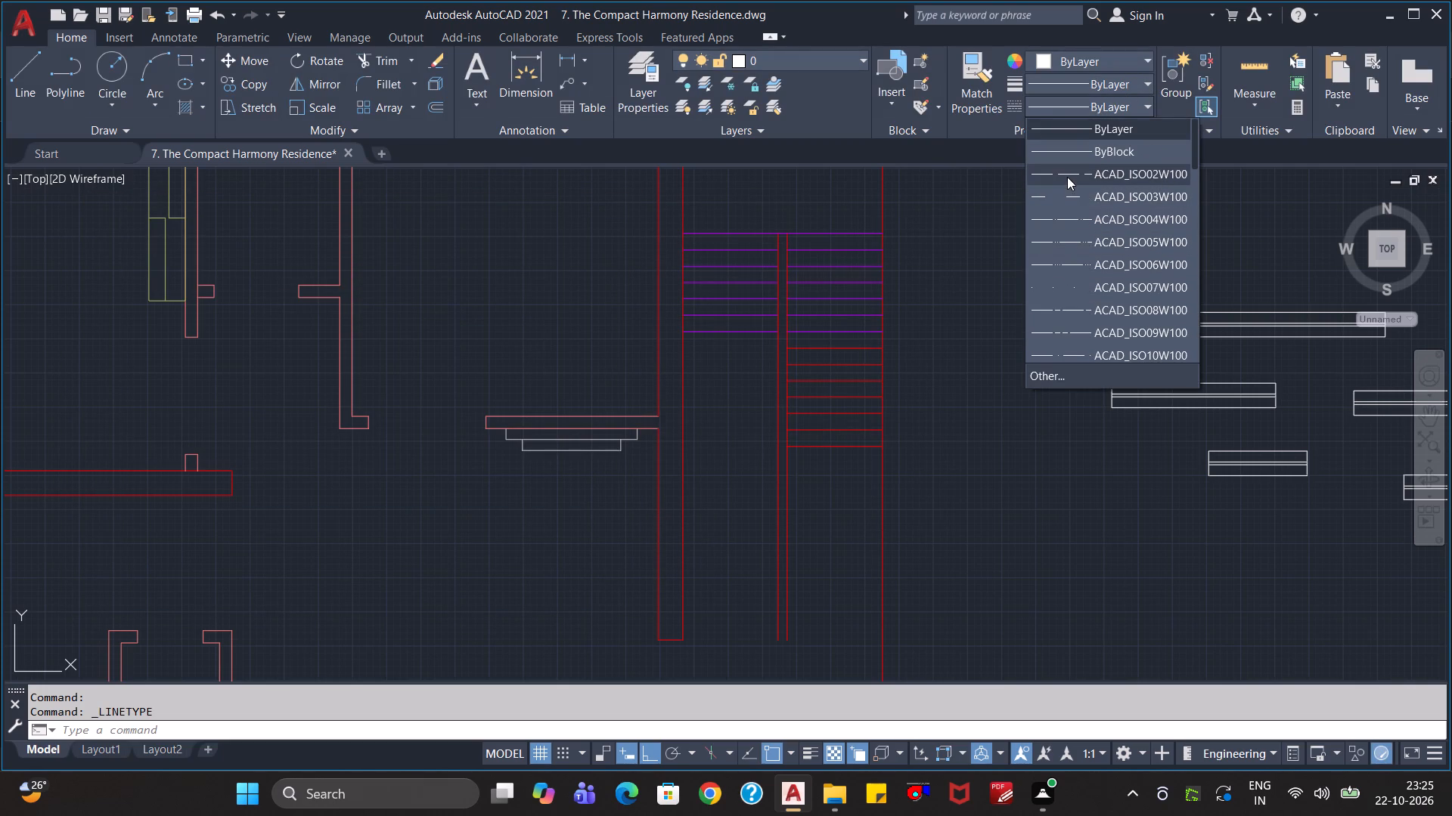
scroll(1071, 195, down, 6)
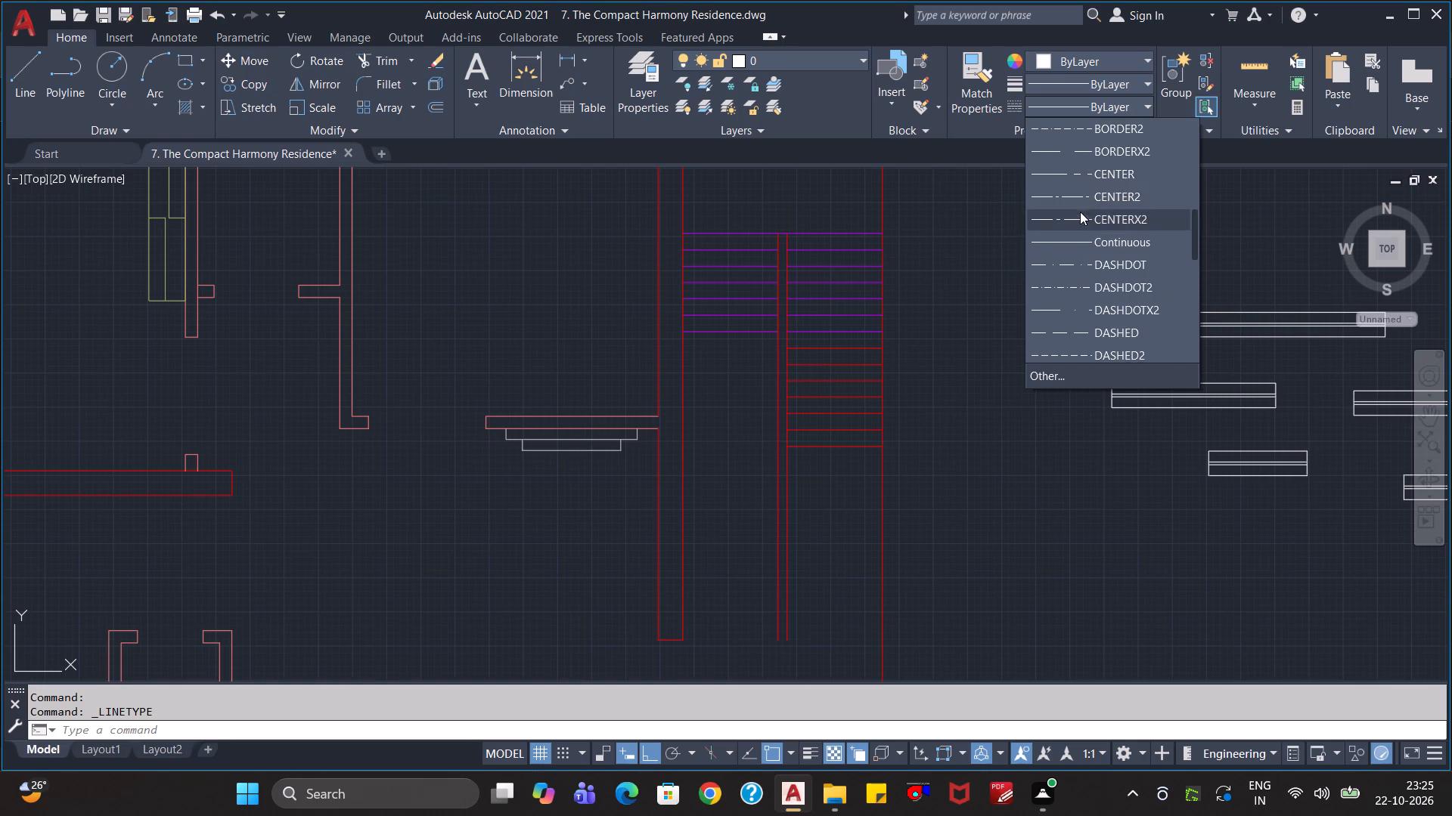
scroll(1080, 221, down, 2)
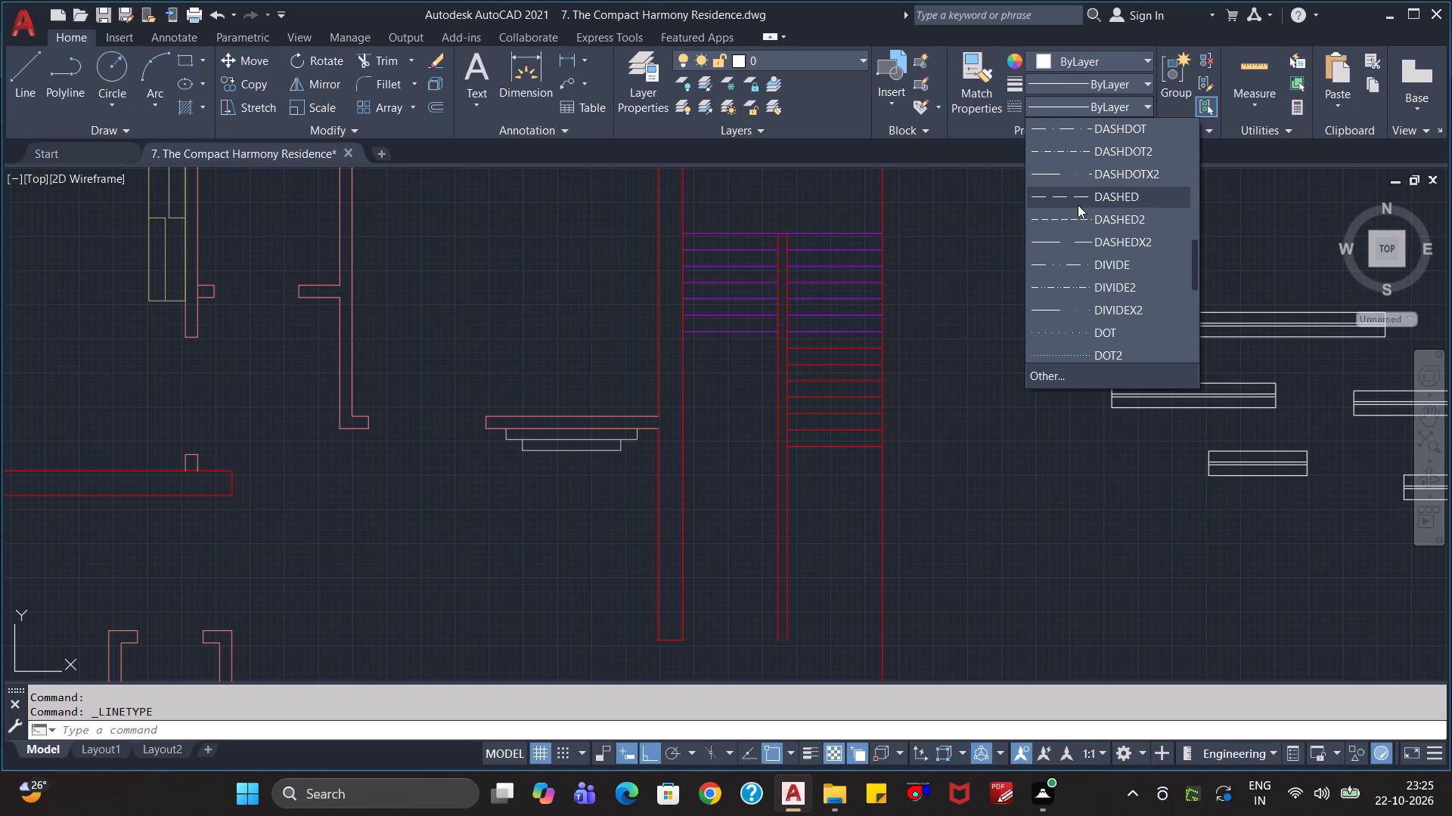
click(1078, 202)
scroll(838, 320, up, 3)
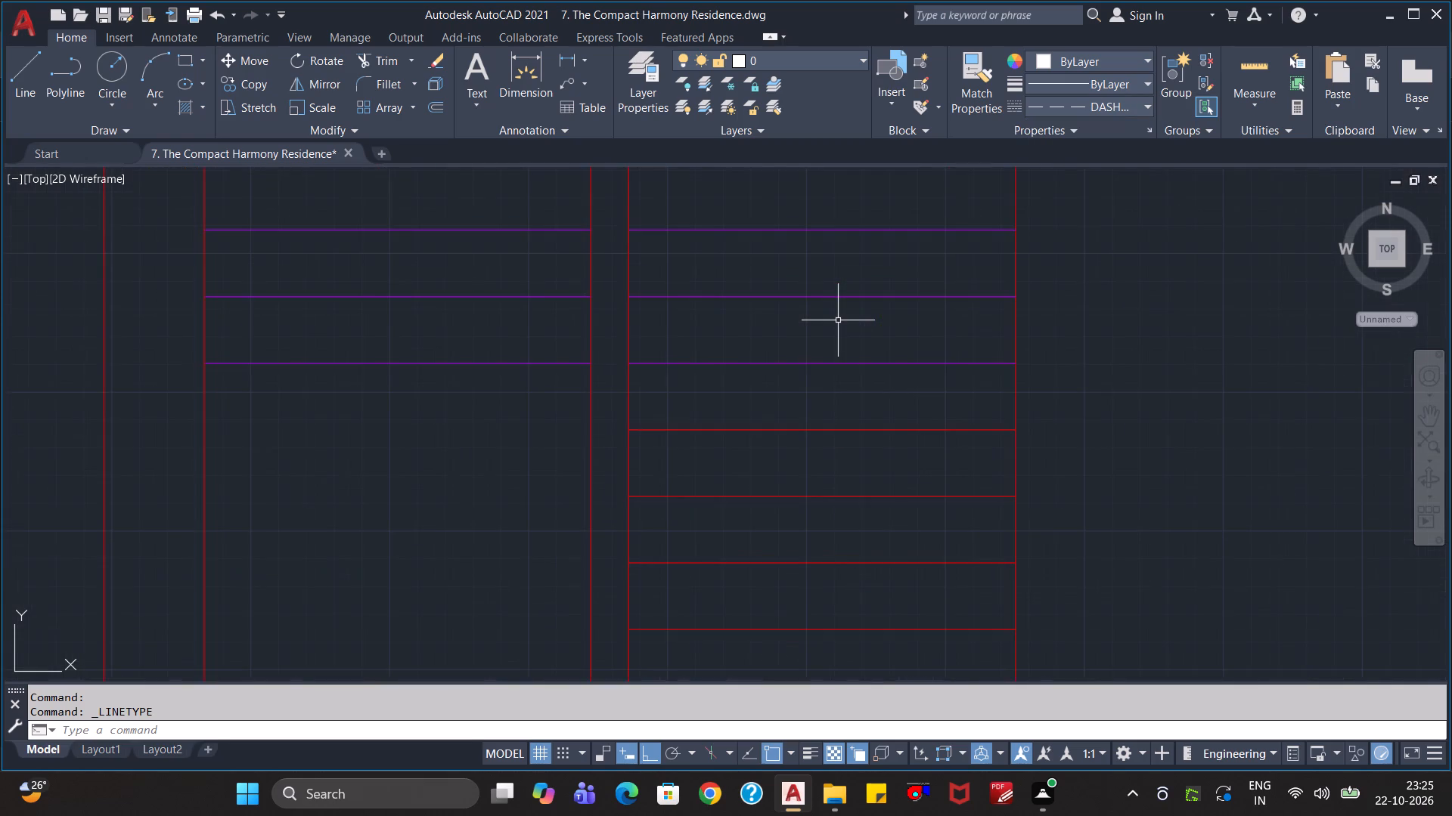
scroll(837, 318, up, 3)
scroll(838, 318, down, 3)
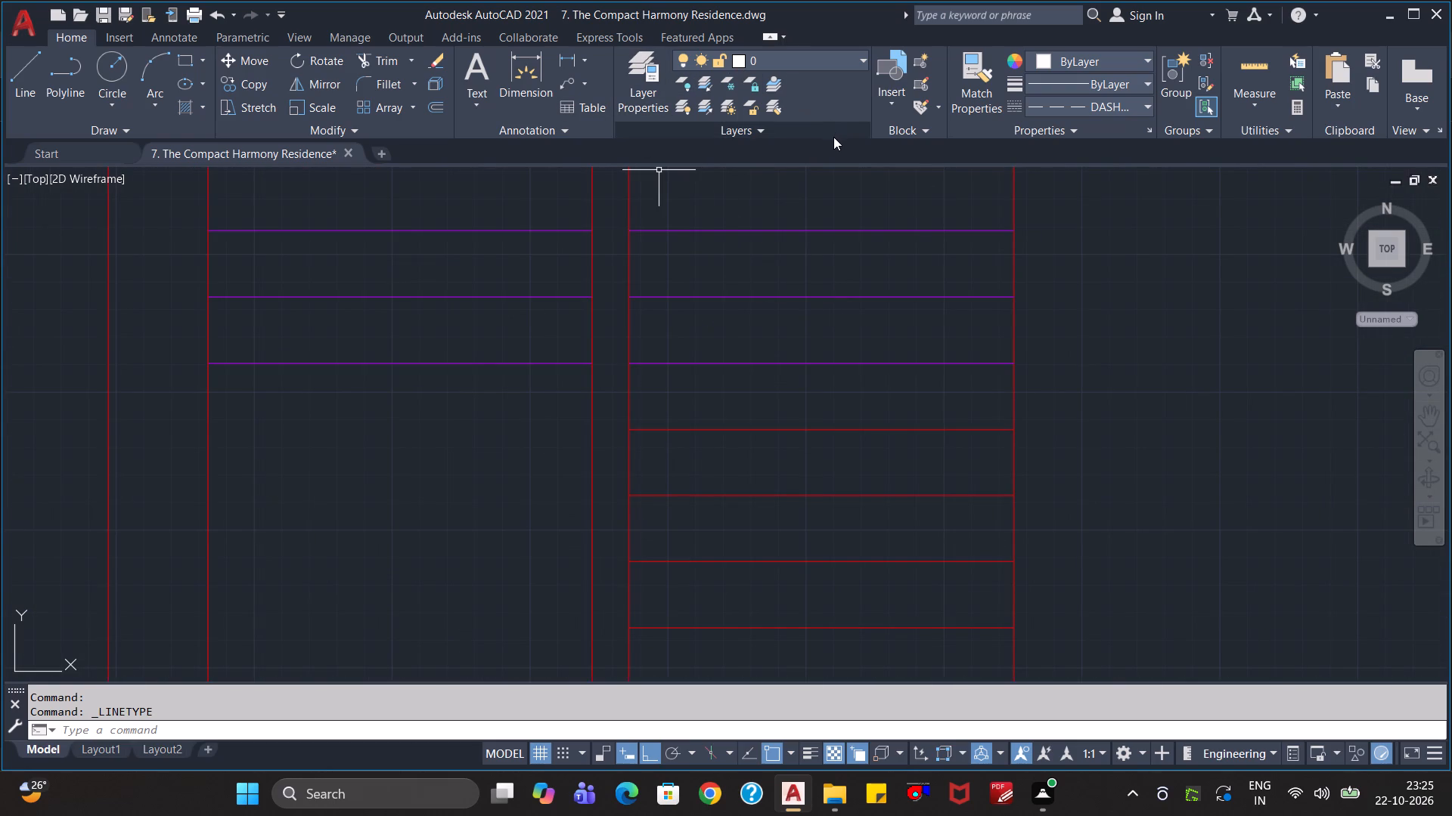
key(Escape)
key(Escape)
Move the remaining right-flight treads, both divider lines and the stair bay's top inner edge to the Staircase layer, leaving out the side wall line.
scroll(842, 206, down, 2)
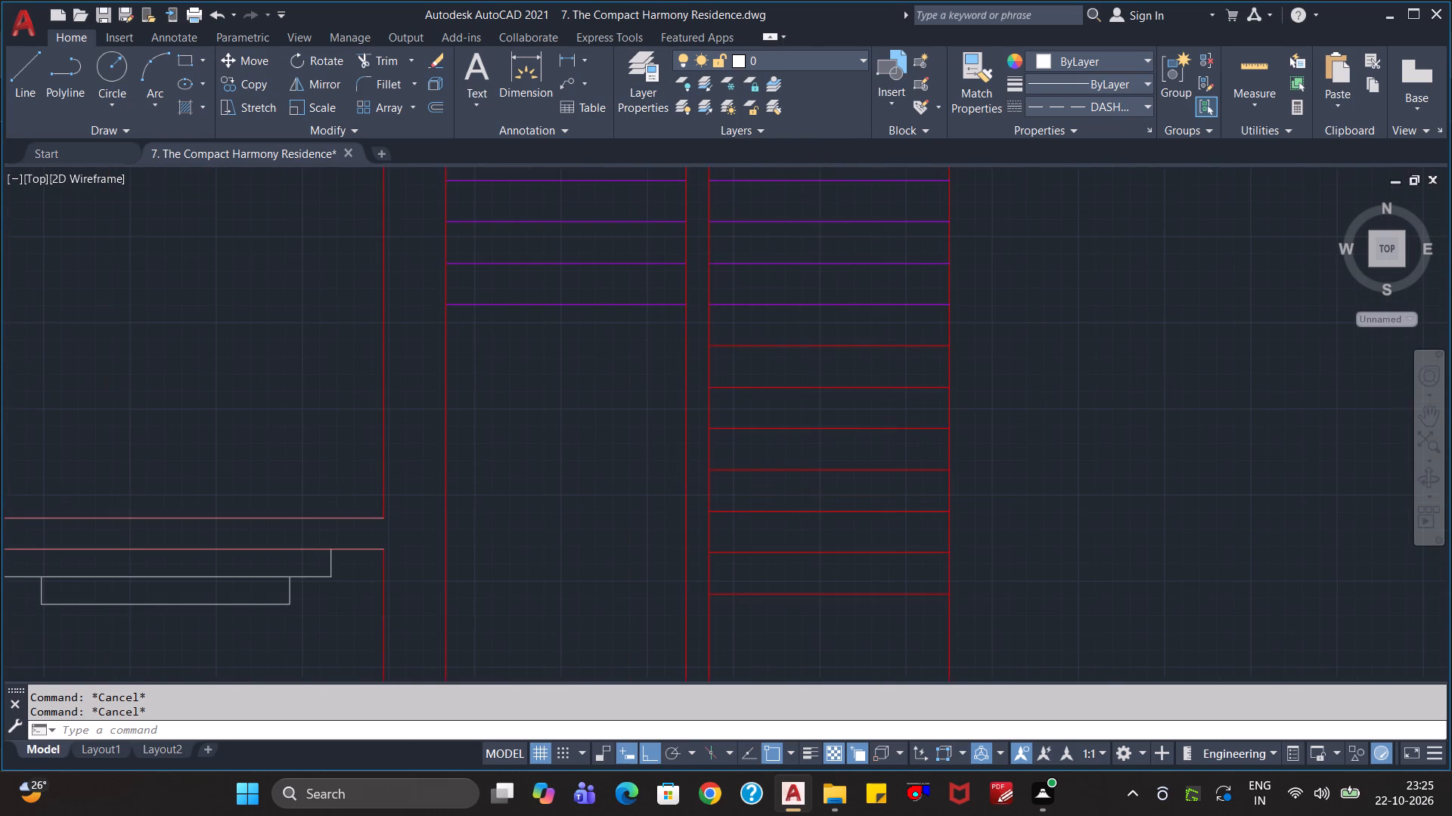
click(845, 501)
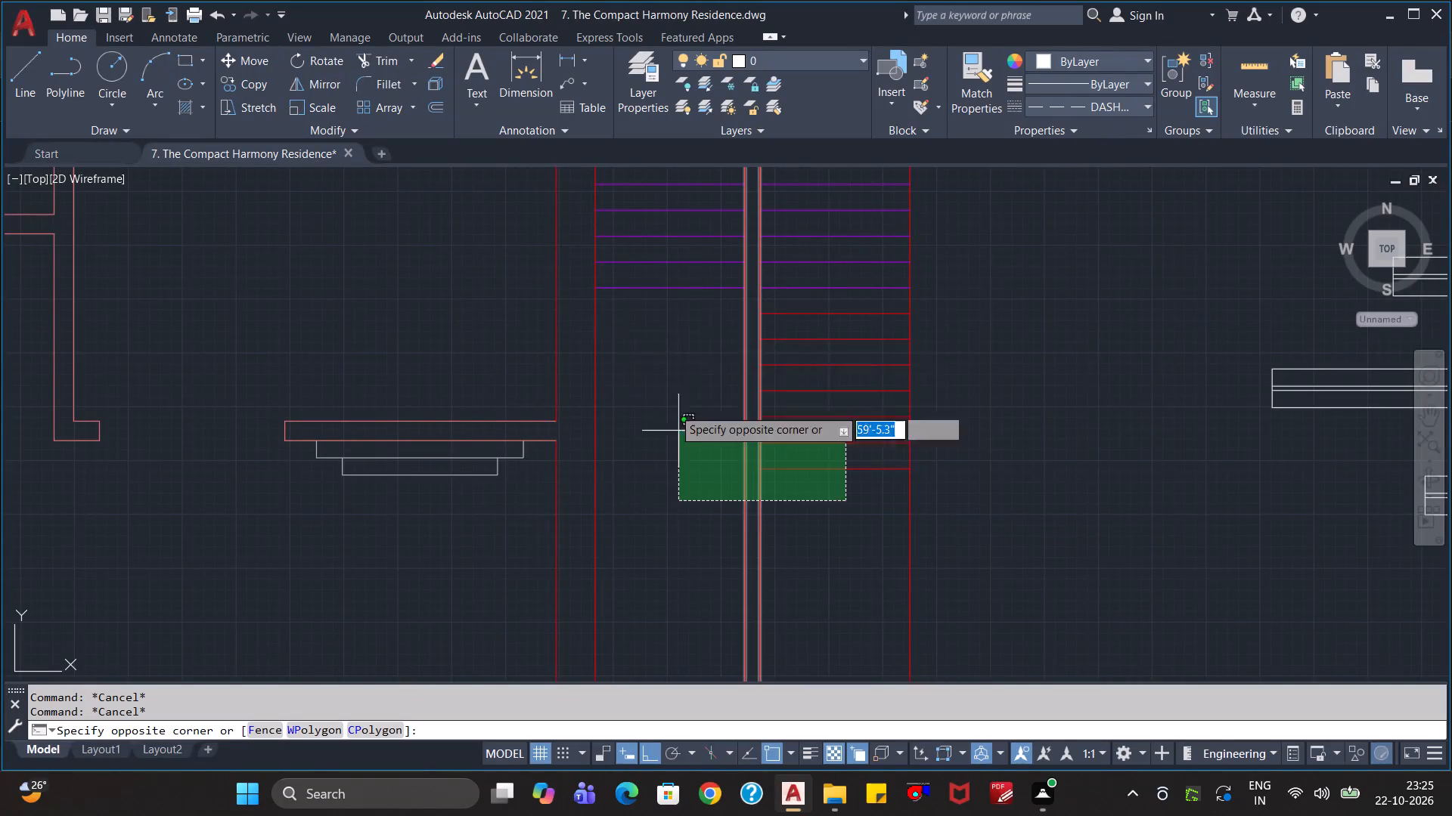
click(654, 240)
scroll(722, 271, down, 2)
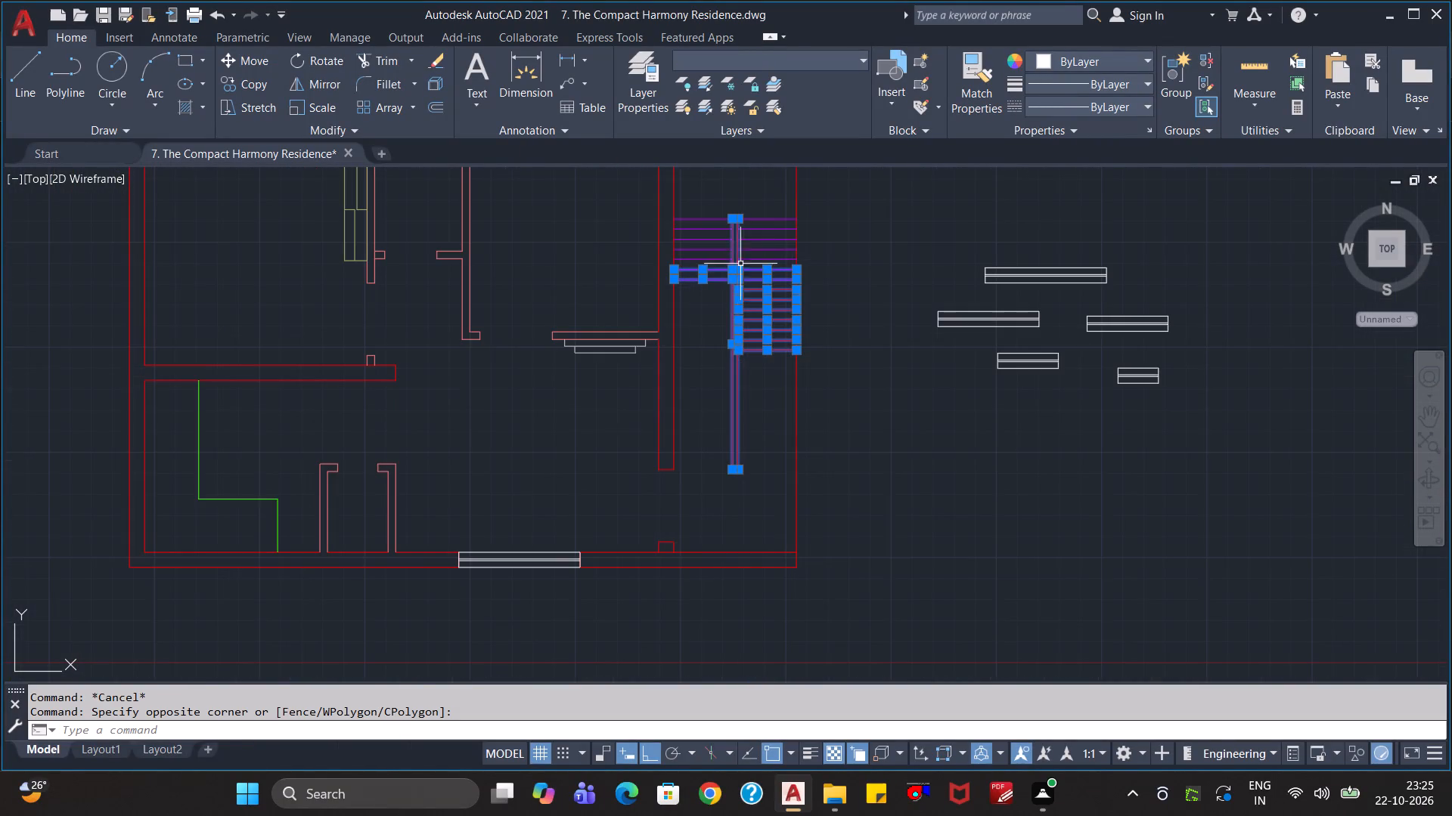
middle_drag(753, 218, 786, 342)
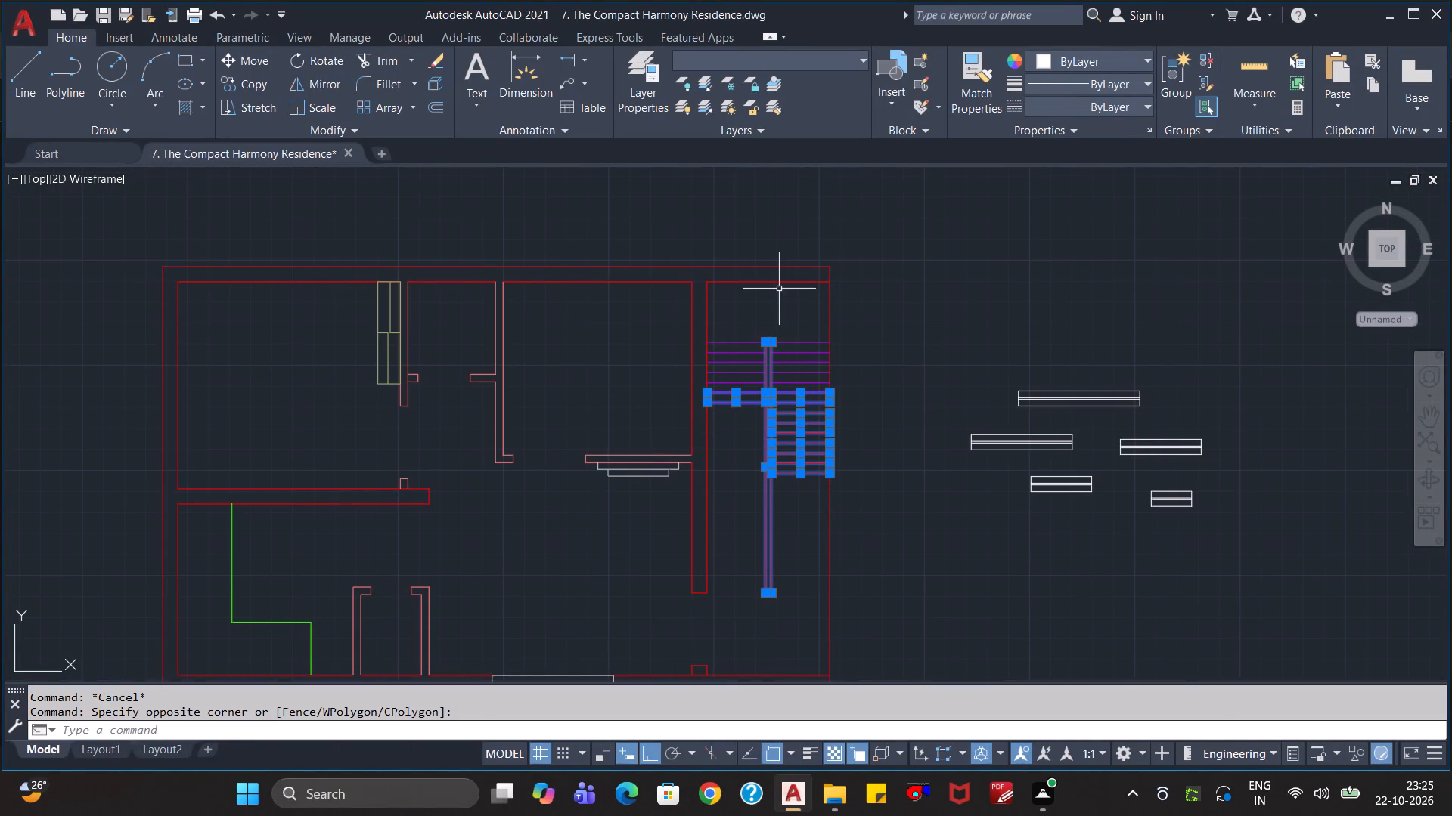
click(777, 283)
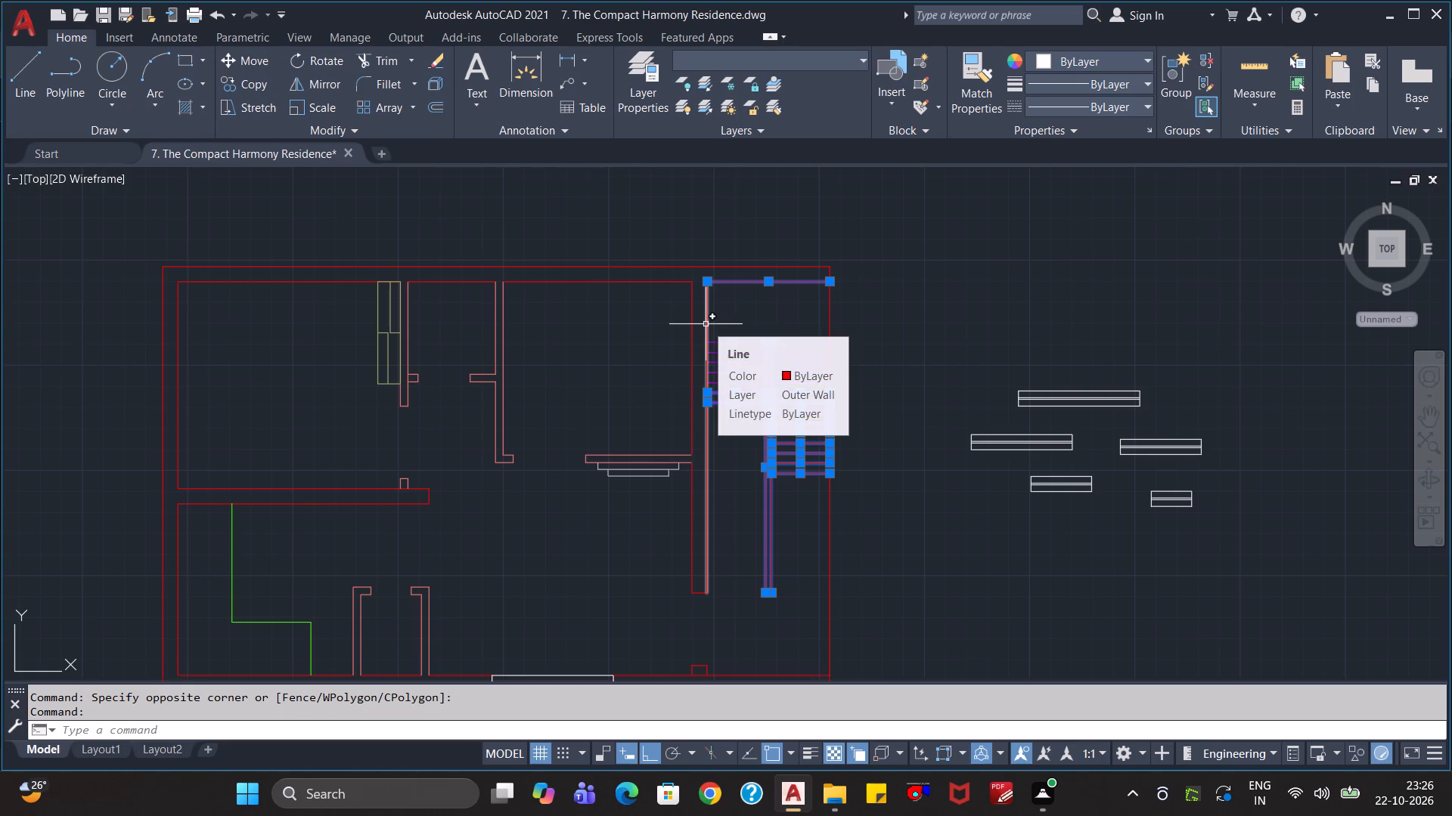
click(706, 324)
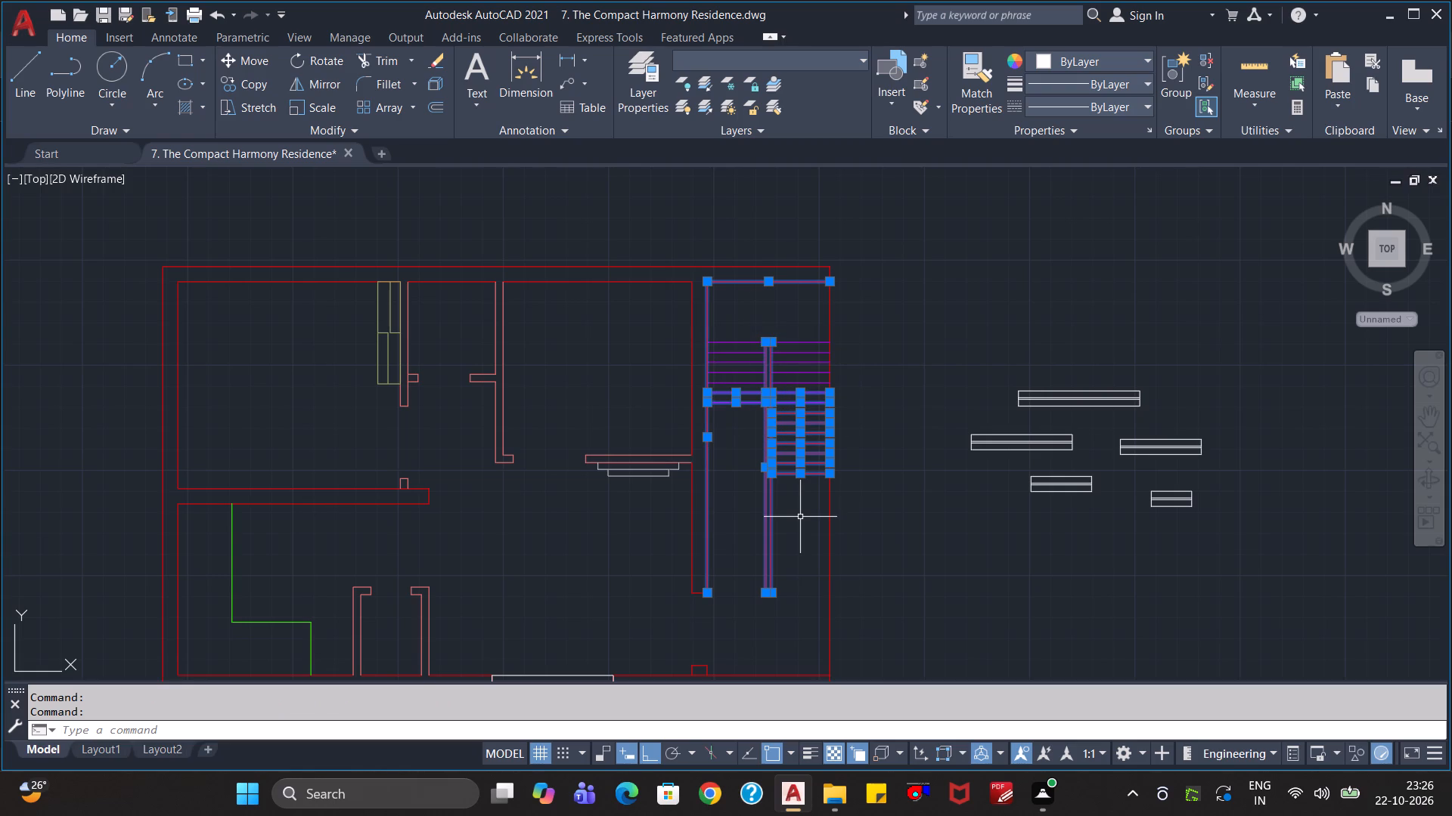
middle_drag(800, 517, 789, 455)
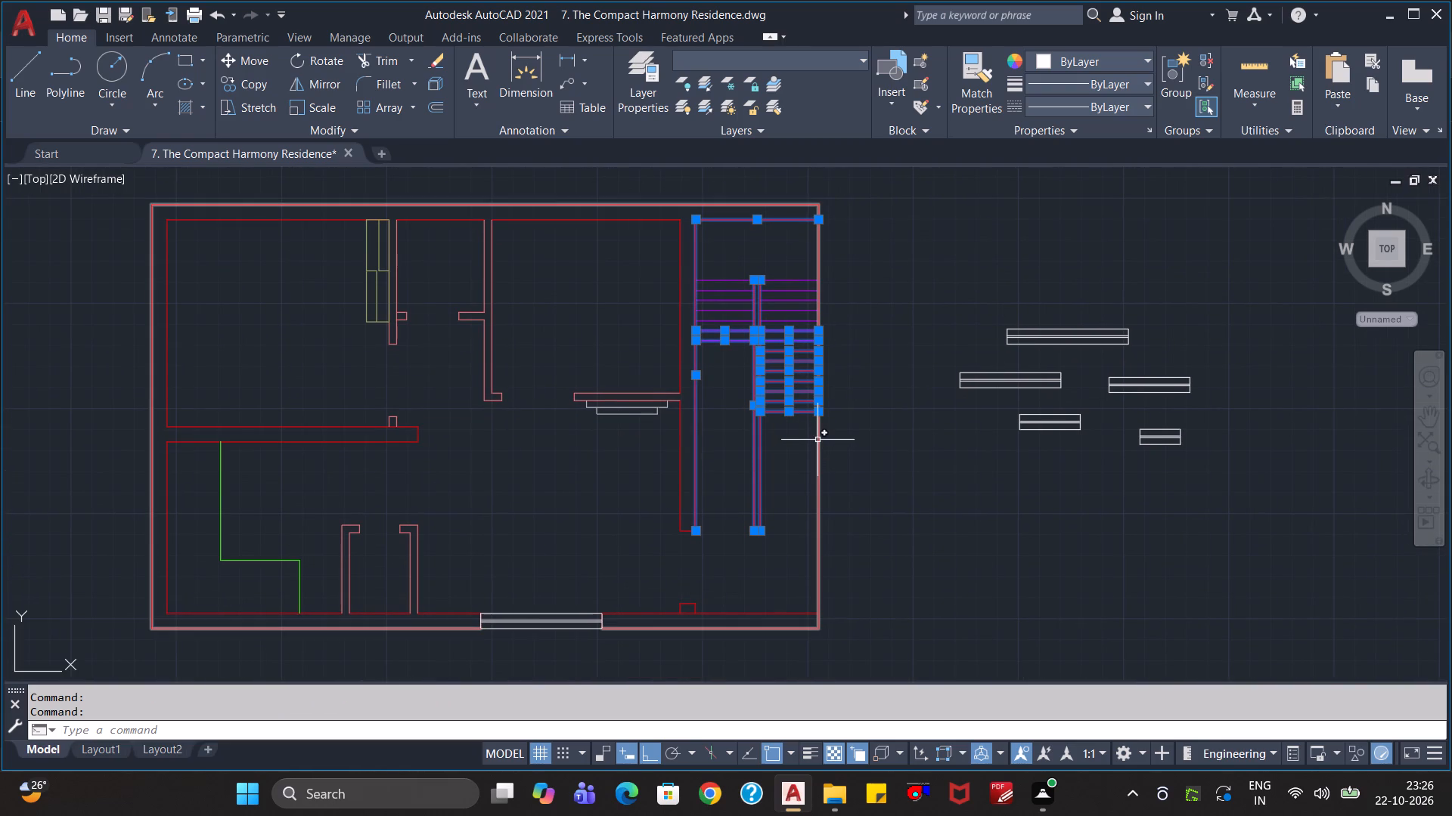
shift+click(703, 437)
shift+click(689, 461)
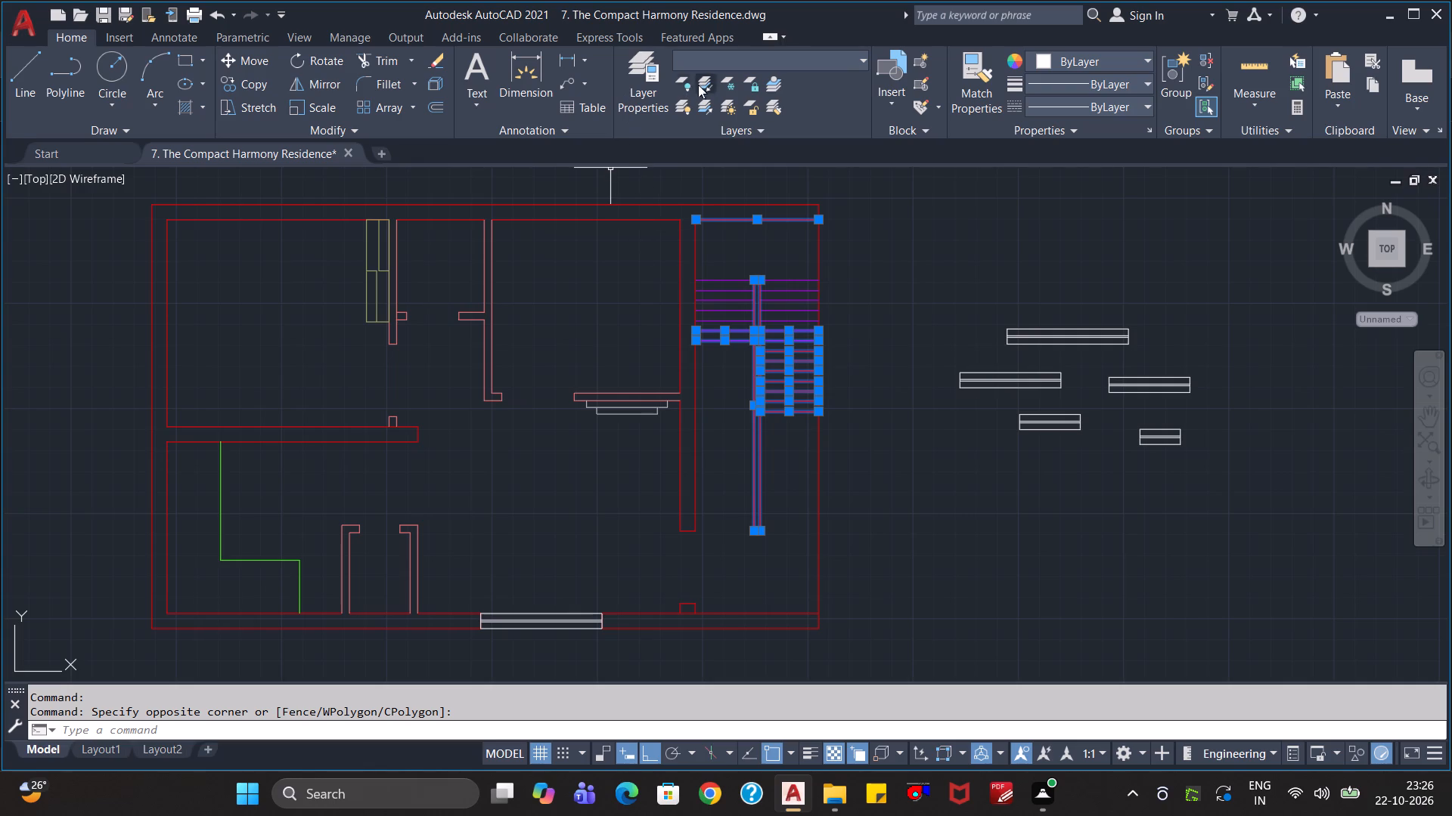
click(728, 55)
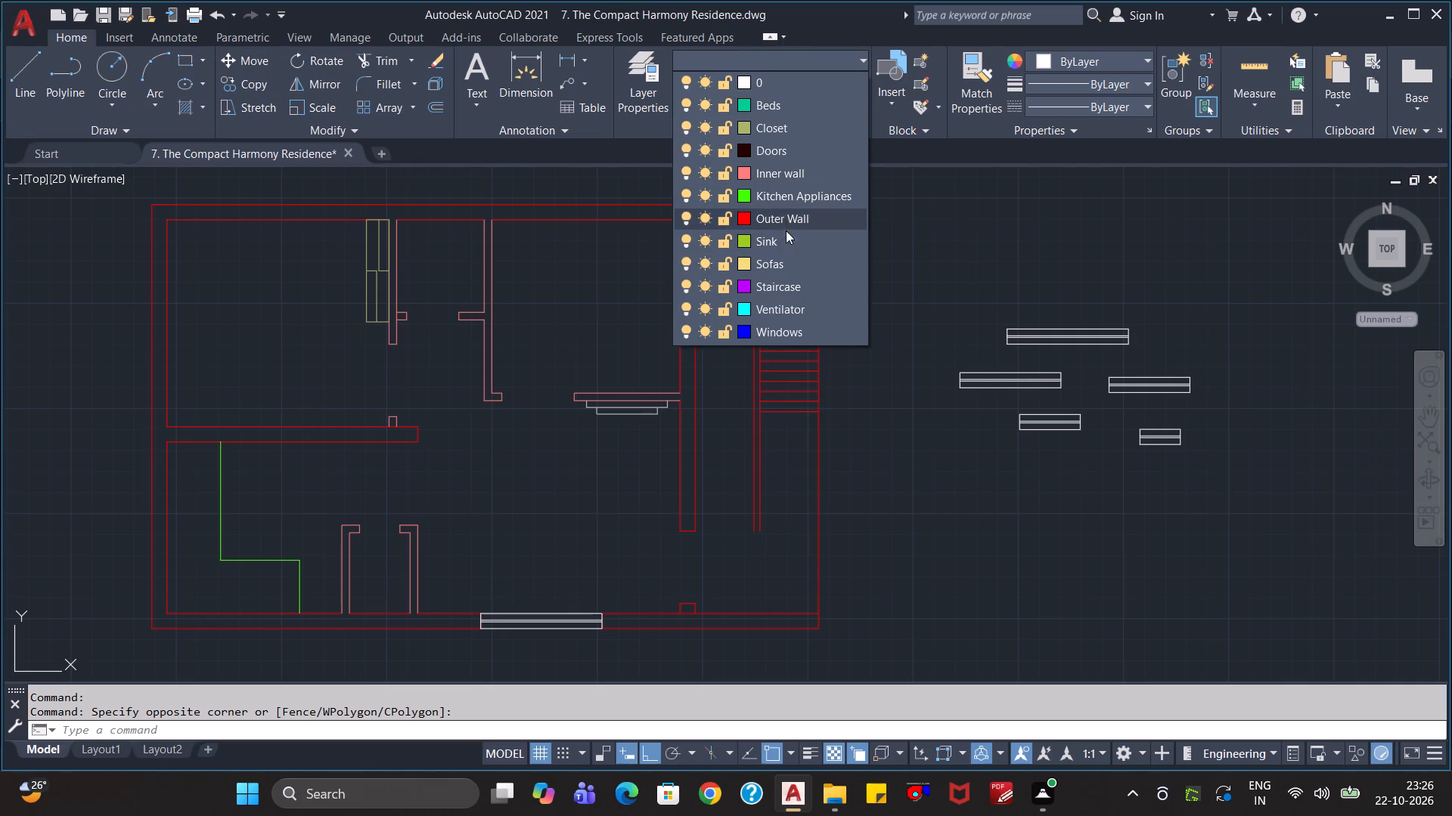
click(793, 285)
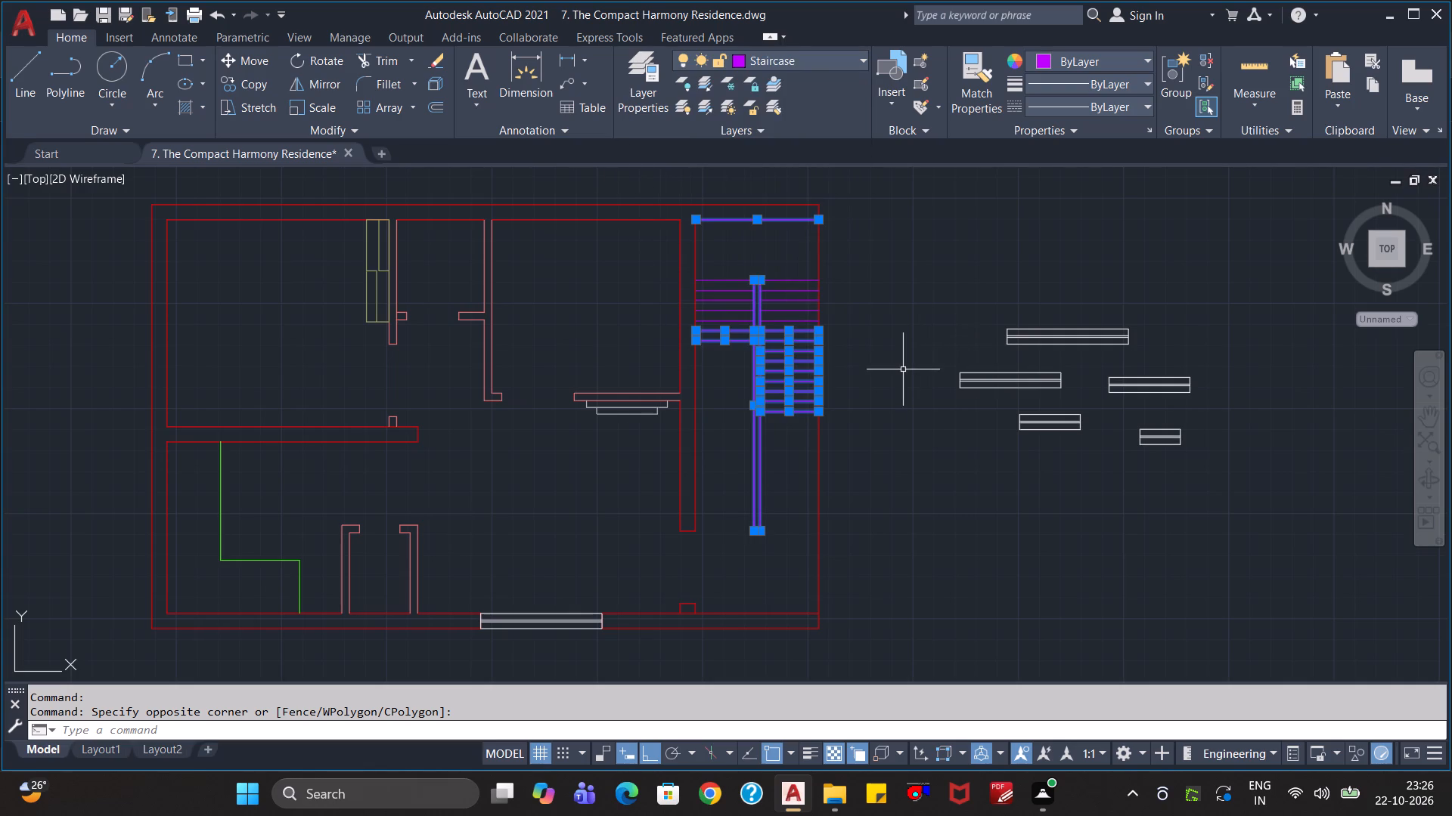
key(Escape)
scroll(800, 434, up, 2)
scroll(797, 430, down, 1)
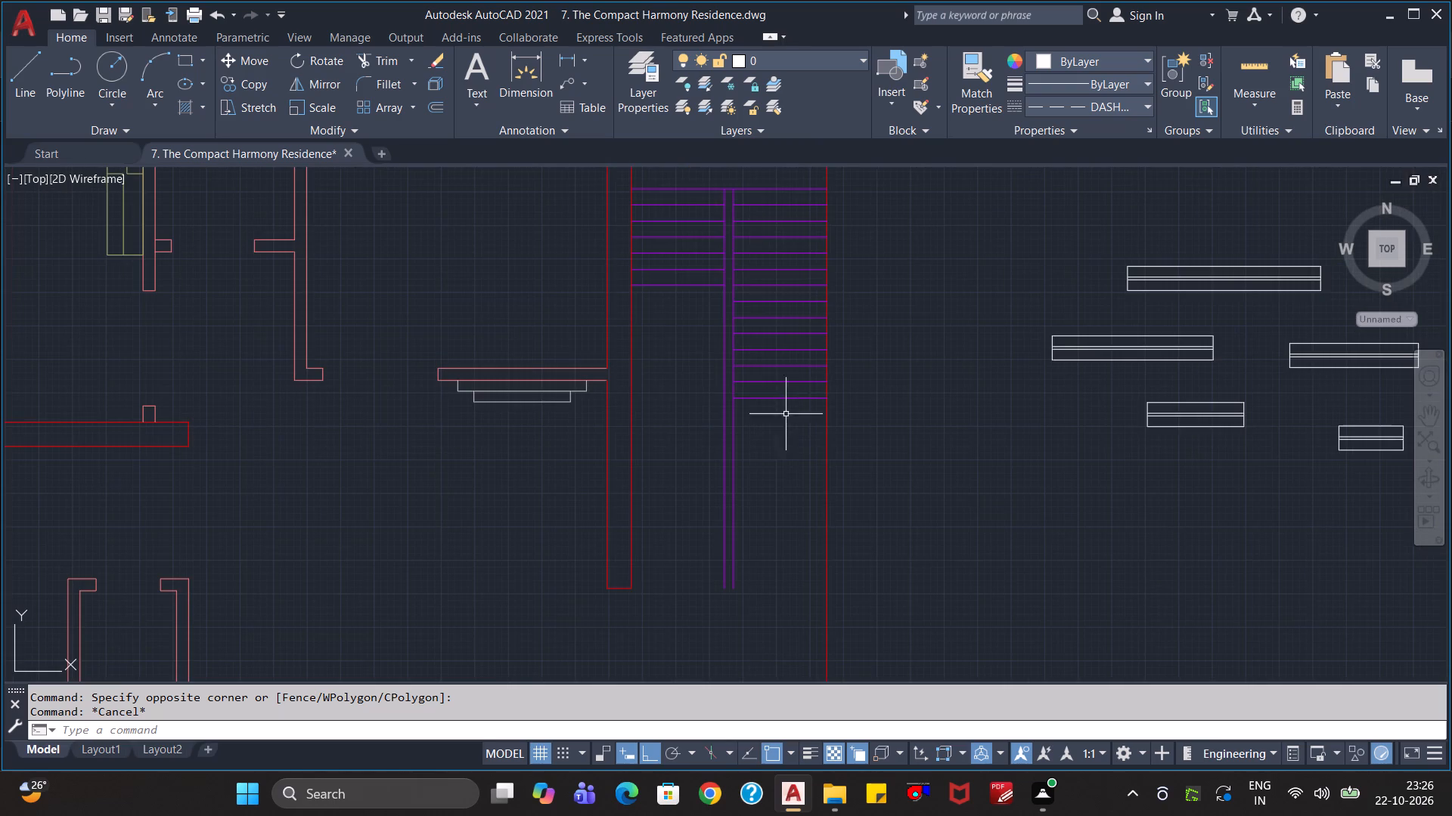
Offset the right flight's lowest tread line 6" downward to add one more tread.
middle_drag(785, 296, 785, 372)
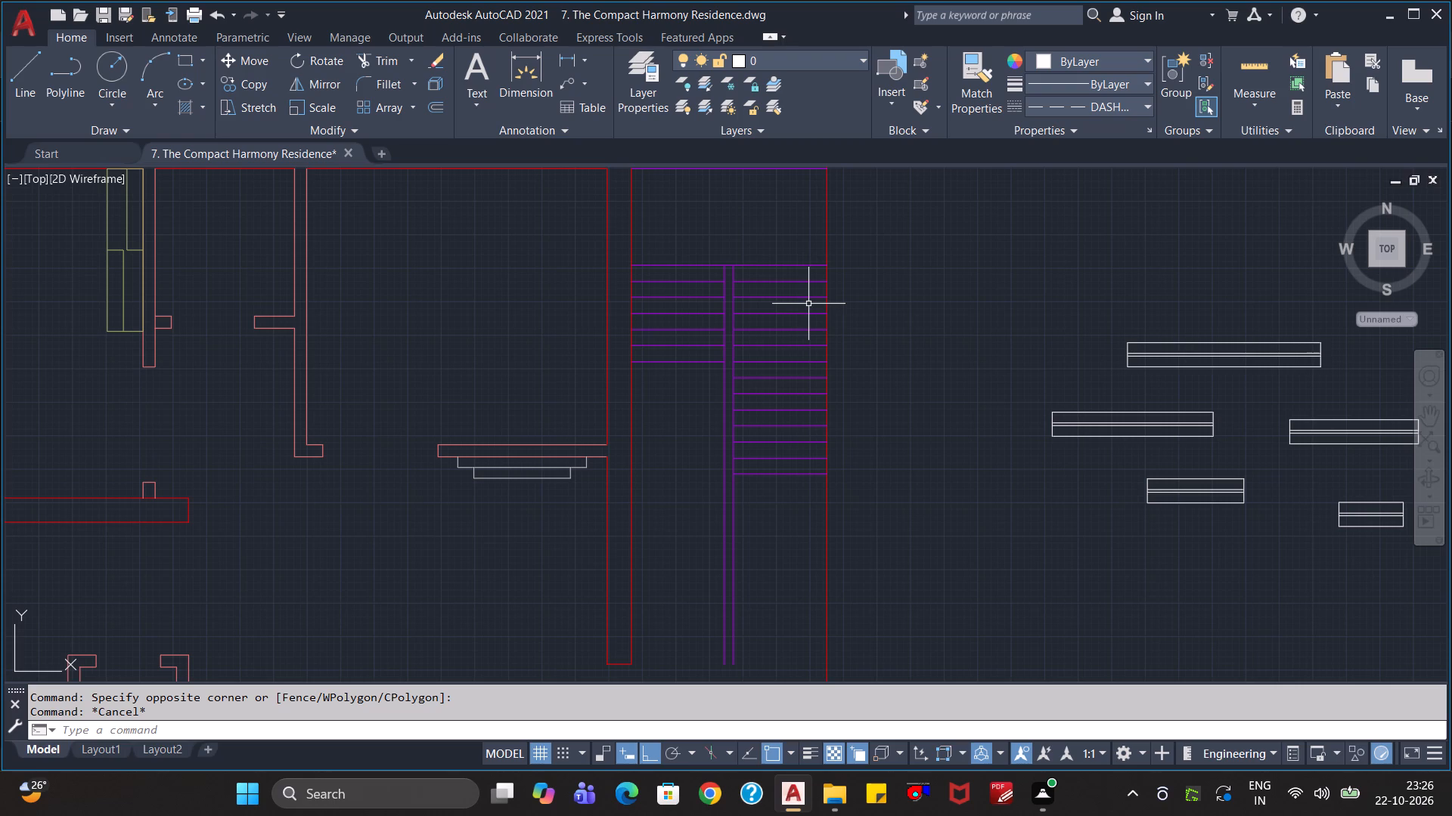
key(o)
key(Return)
key(Return)
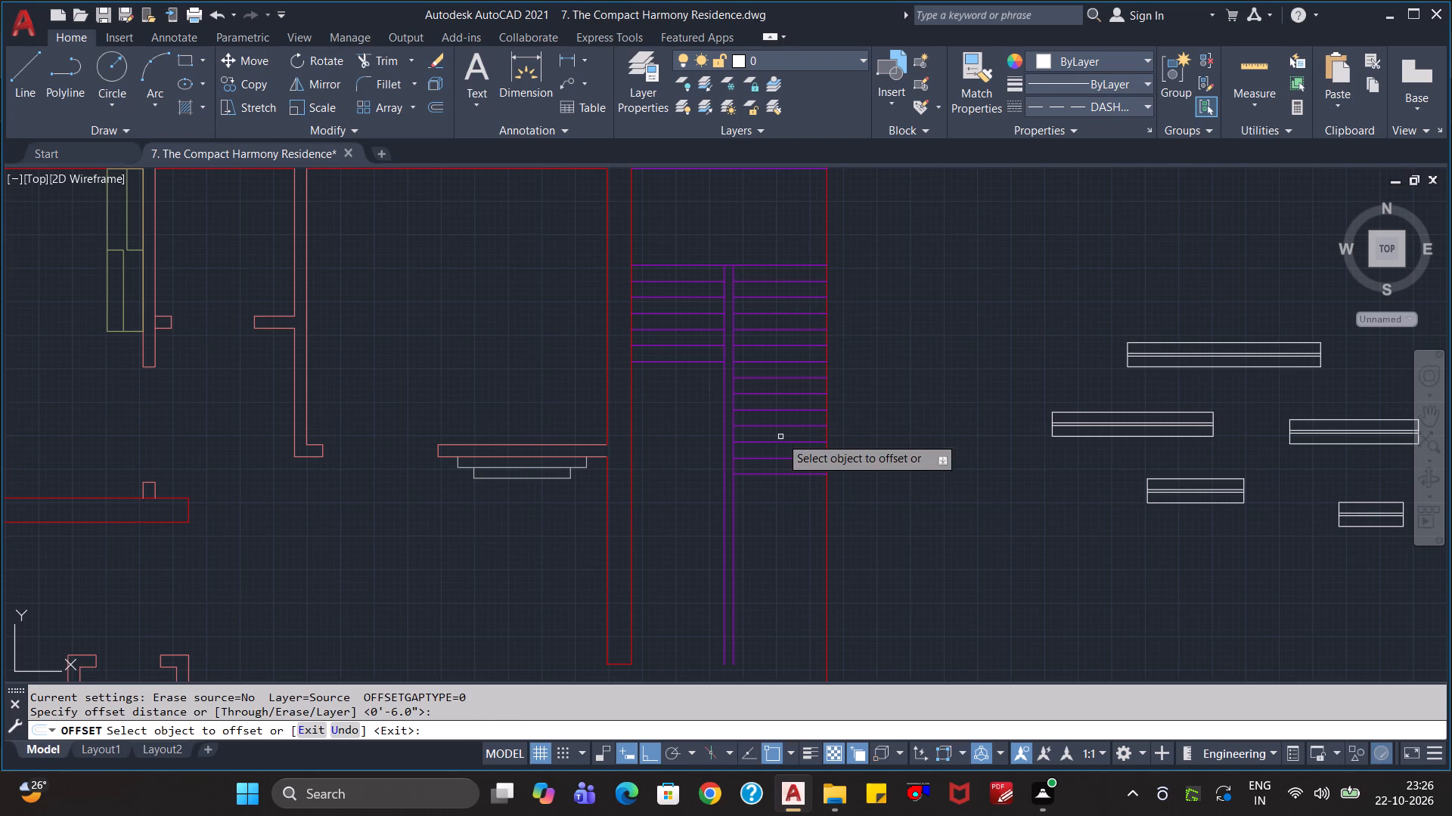
click(771, 474)
click(776, 518)
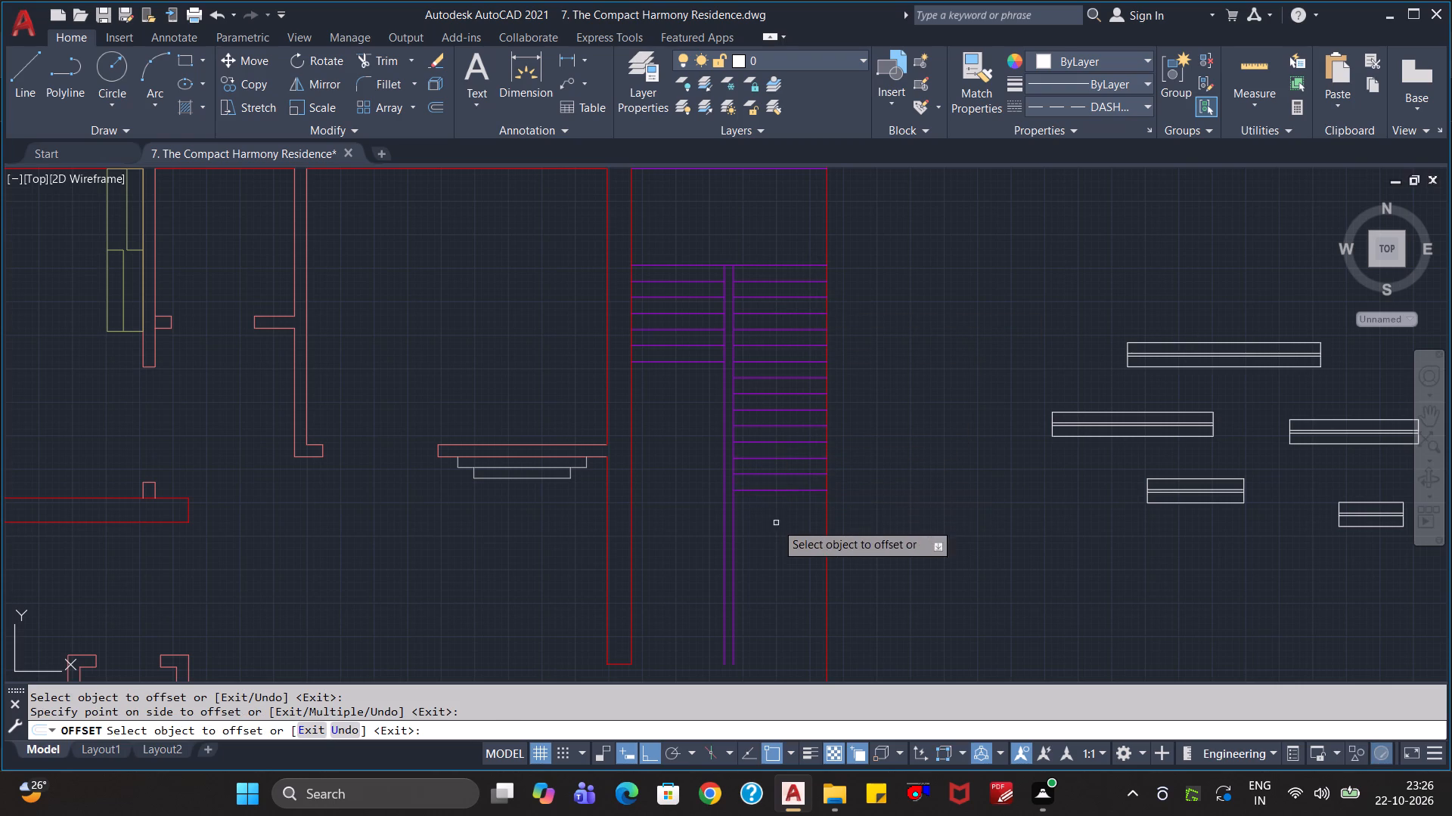
key(Escape)
key(Escape)
key(Escape)
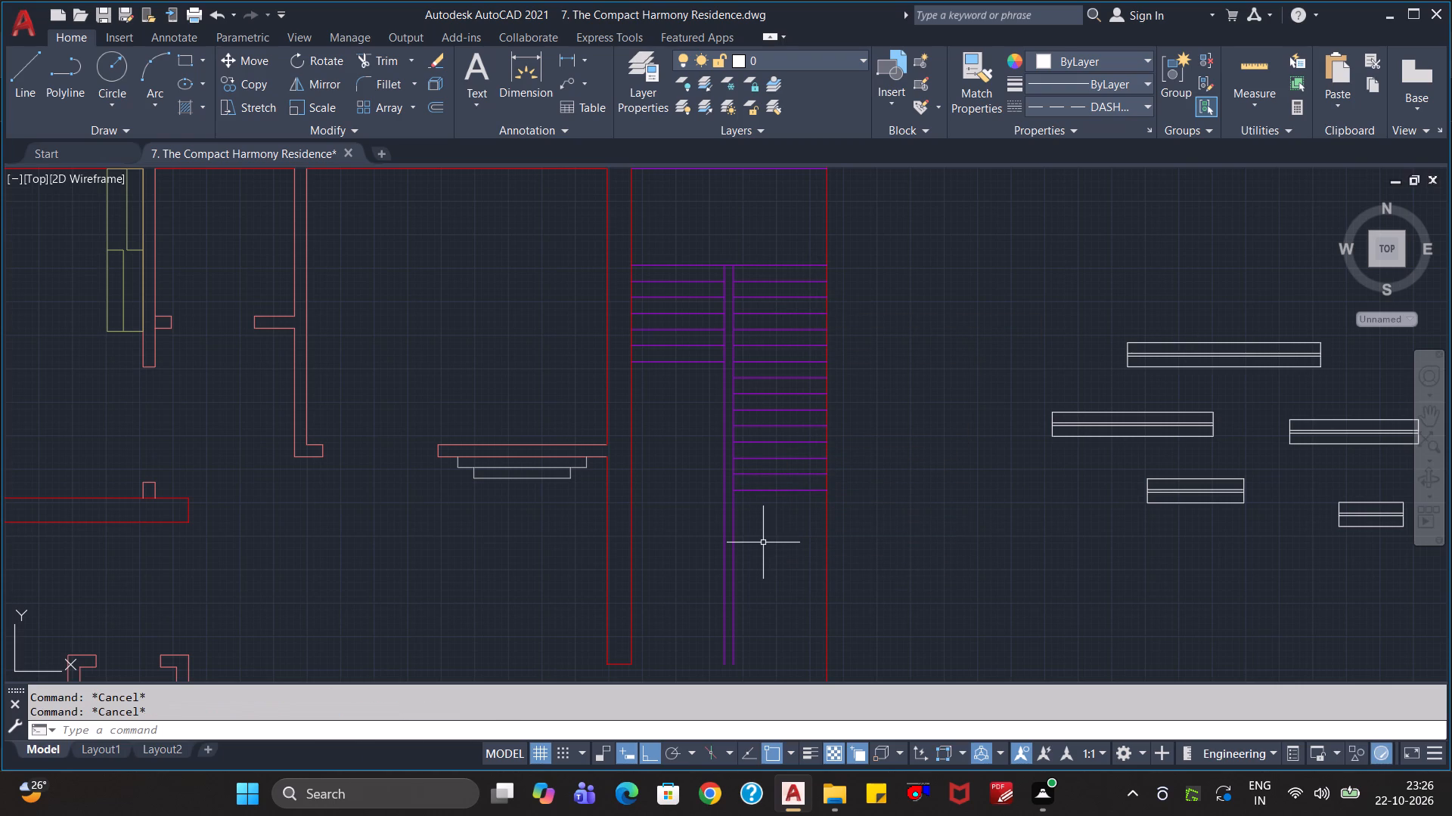
Extend the right flight's new lowest tread line across the divider to its left line.
text(ex)
key(Return)
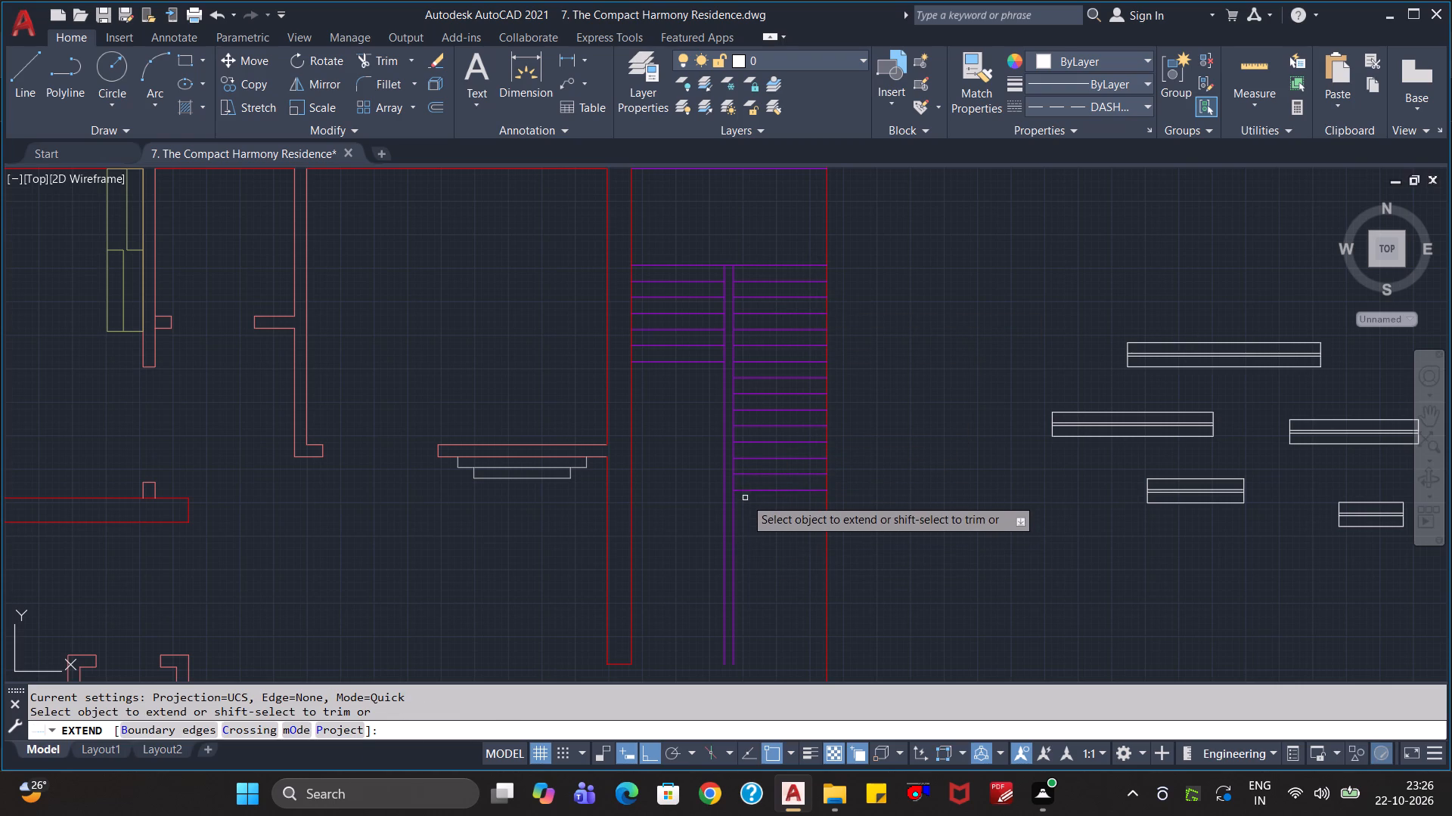
click(743, 491)
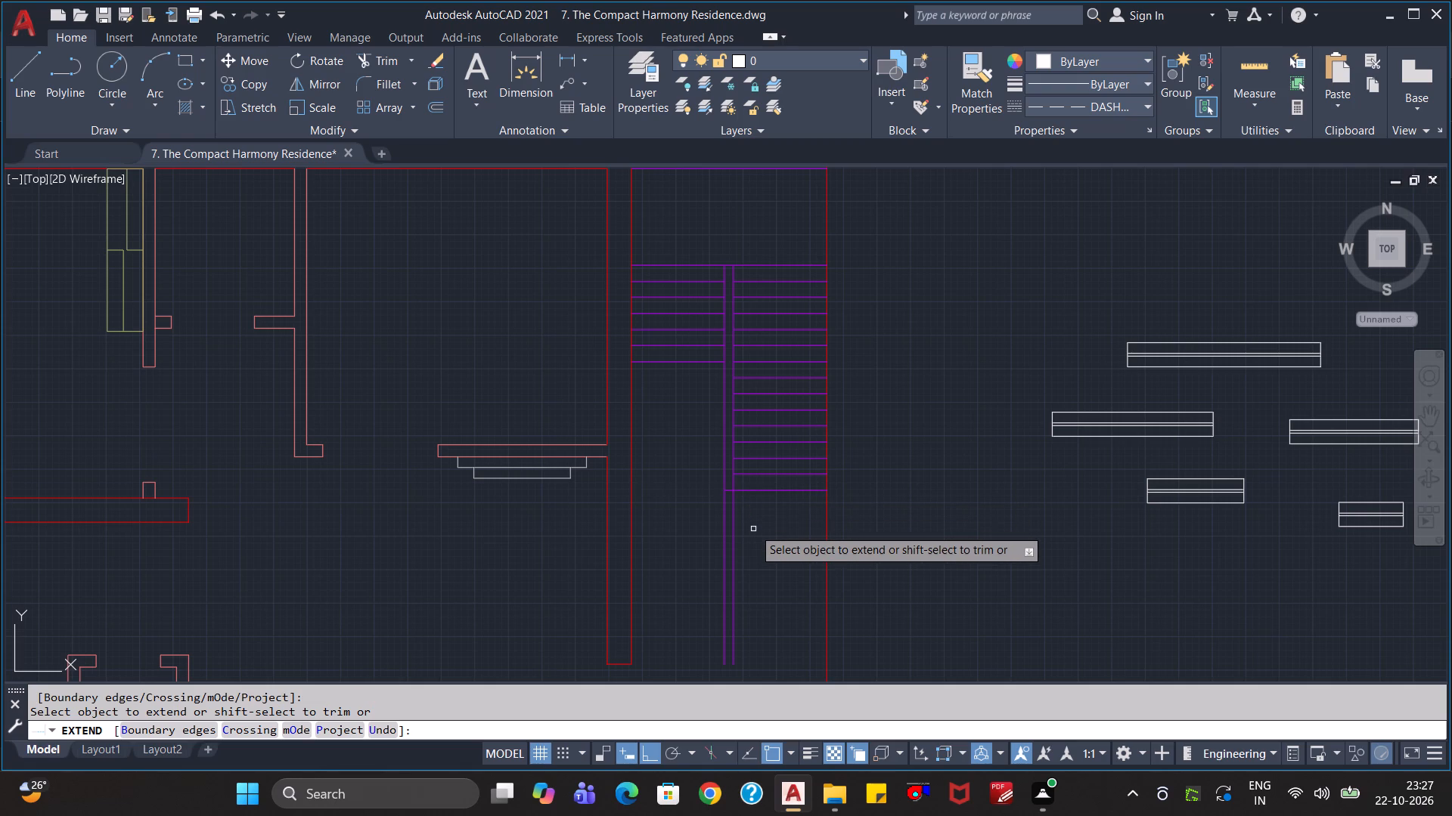
key(Escape)
key(Escape)
key(Escape)
Trim both divider lines below the right flight's lowest tread line.
text(tr)
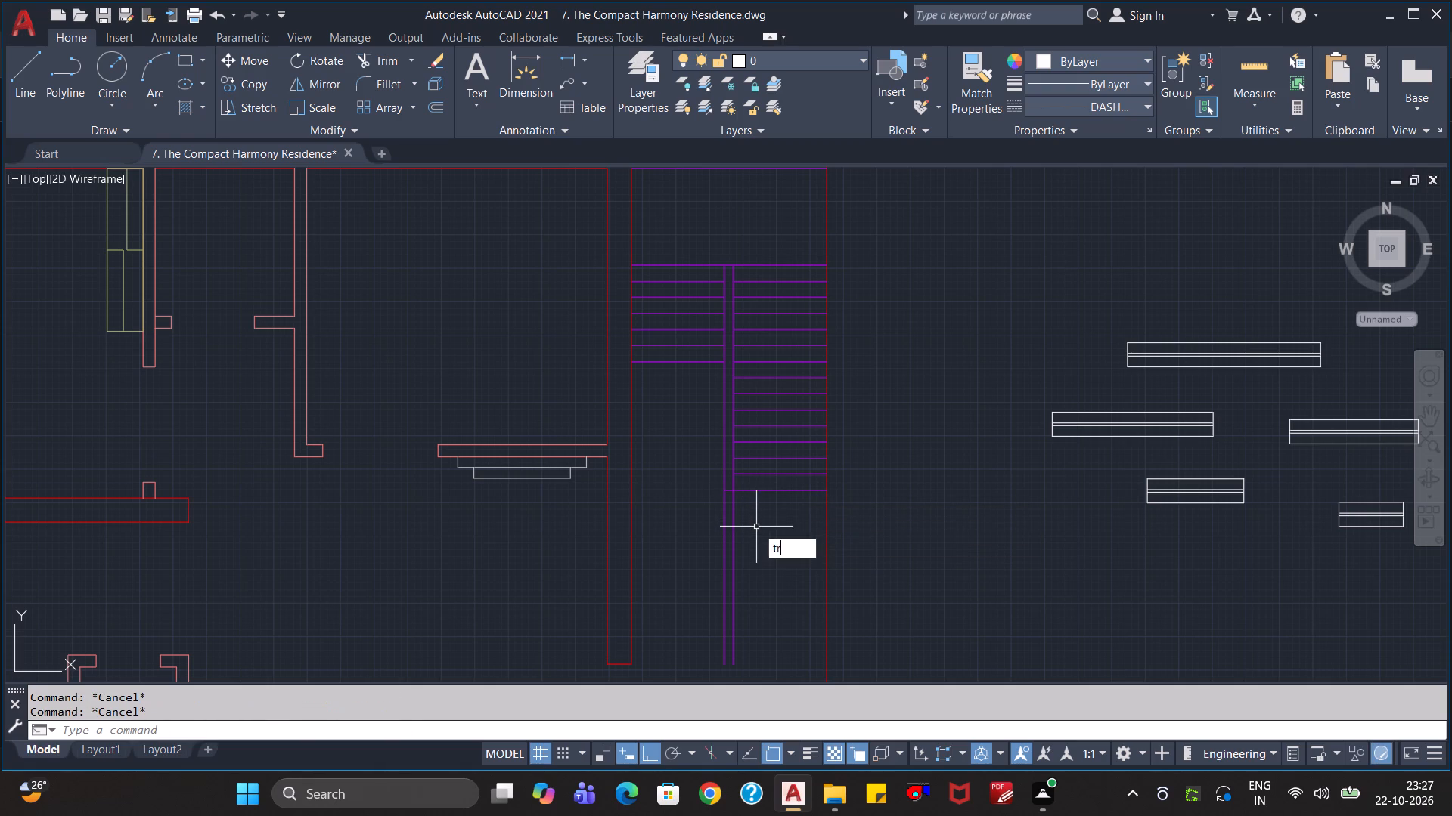
key(Return)
click(761, 527)
click(716, 573)
scroll(723, 600, down, 1)
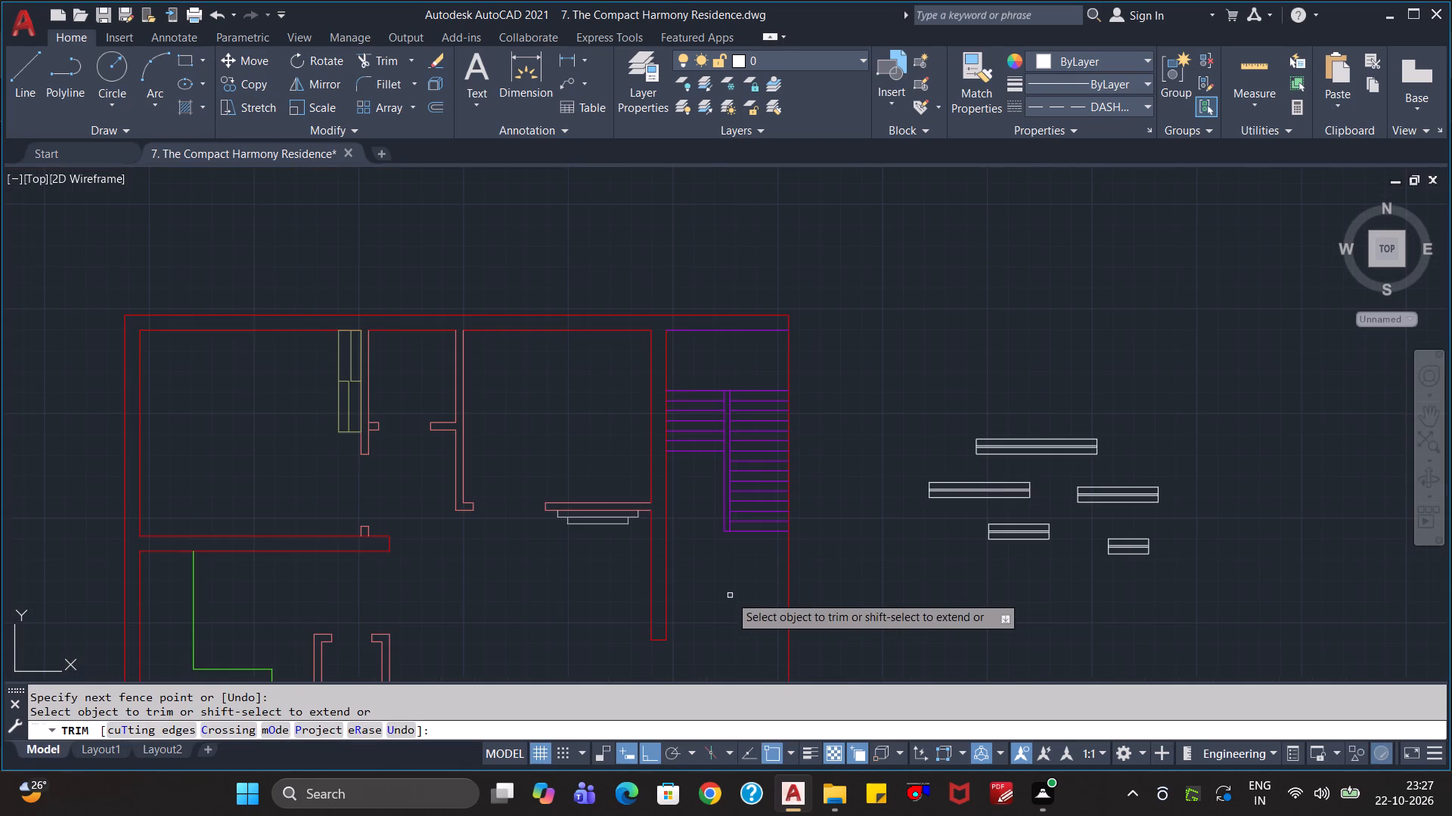
scroll(716, 533, up, 1)
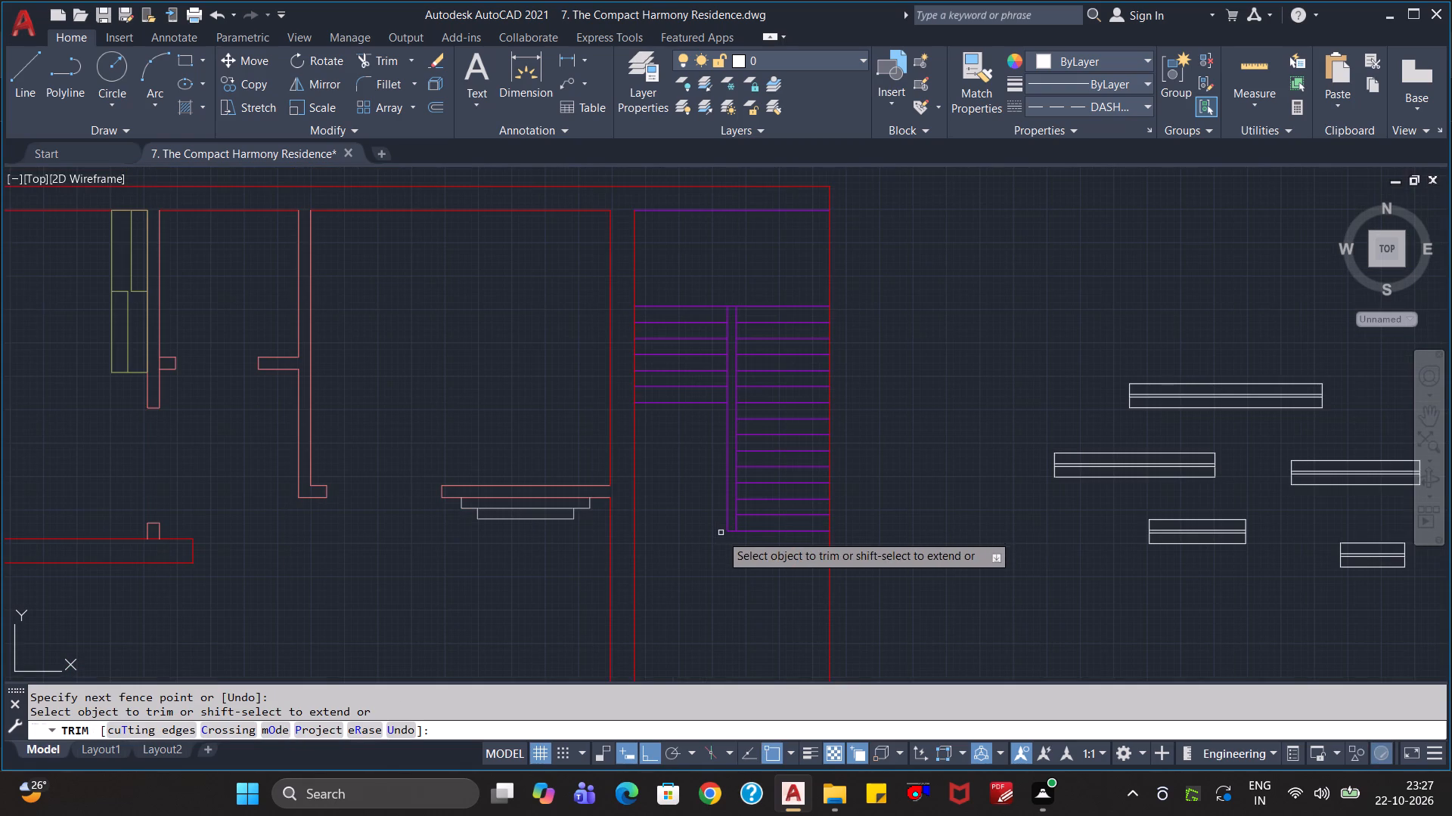
key(Escape)
key(Escape)
key(Escape)
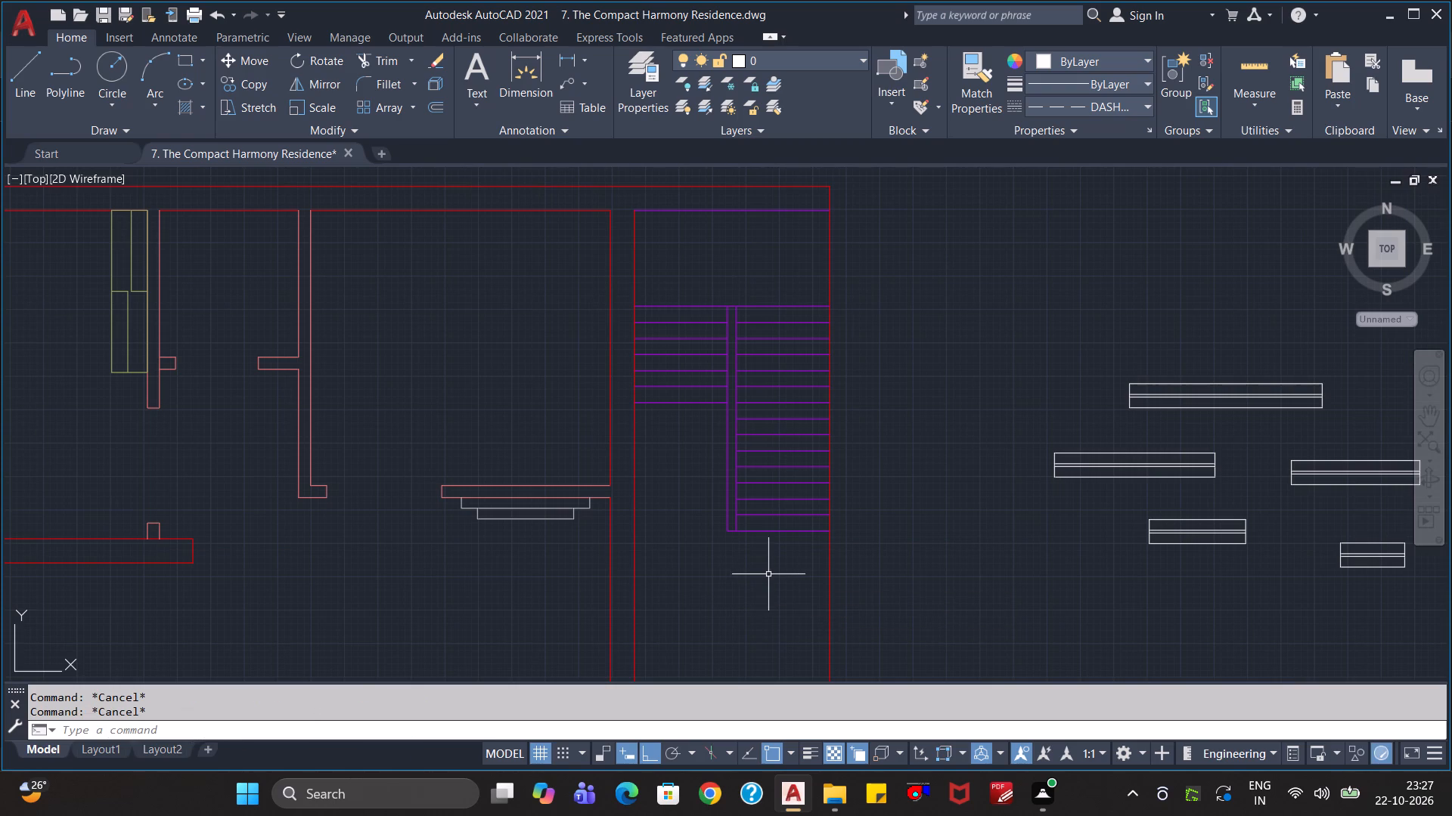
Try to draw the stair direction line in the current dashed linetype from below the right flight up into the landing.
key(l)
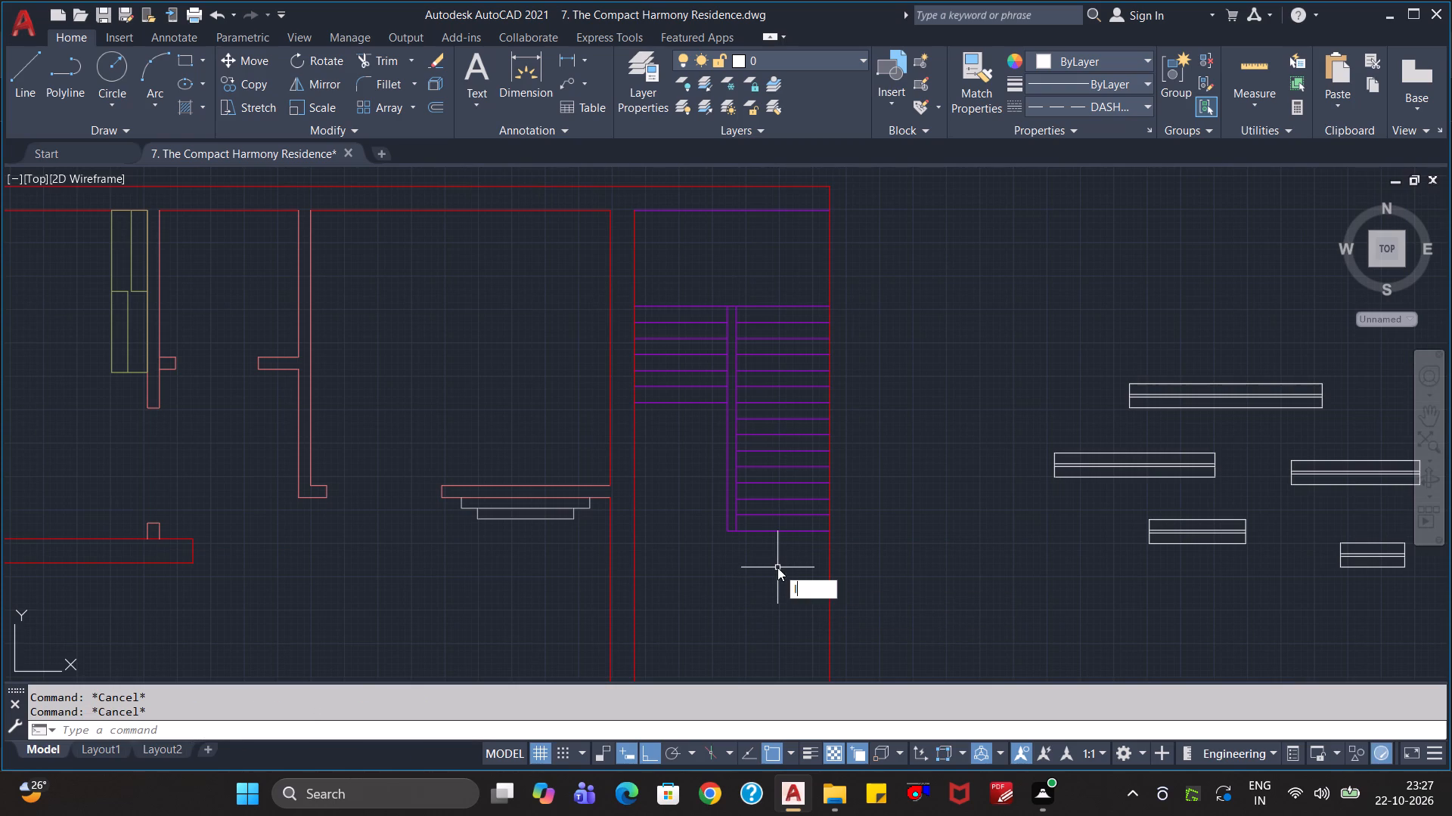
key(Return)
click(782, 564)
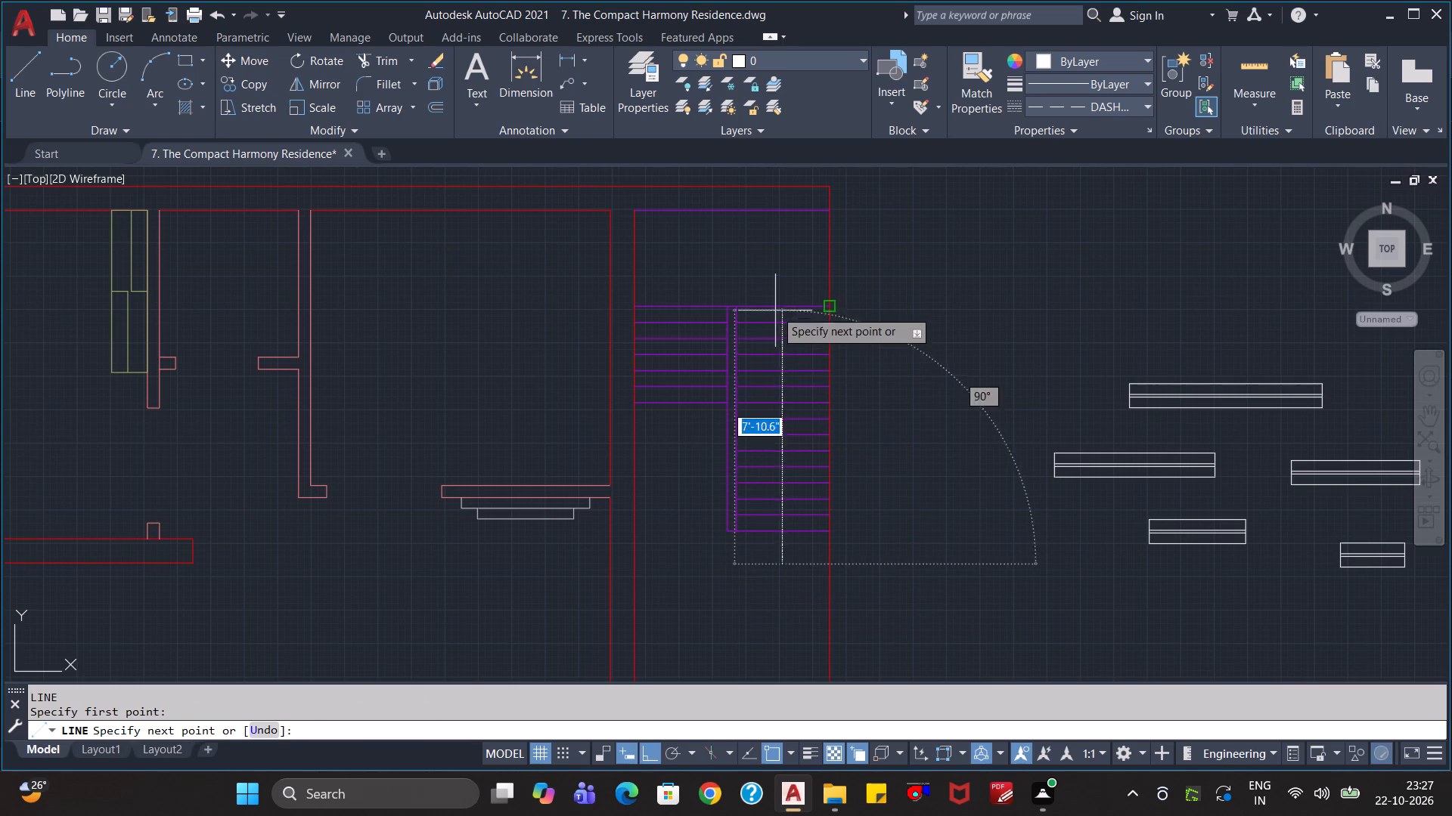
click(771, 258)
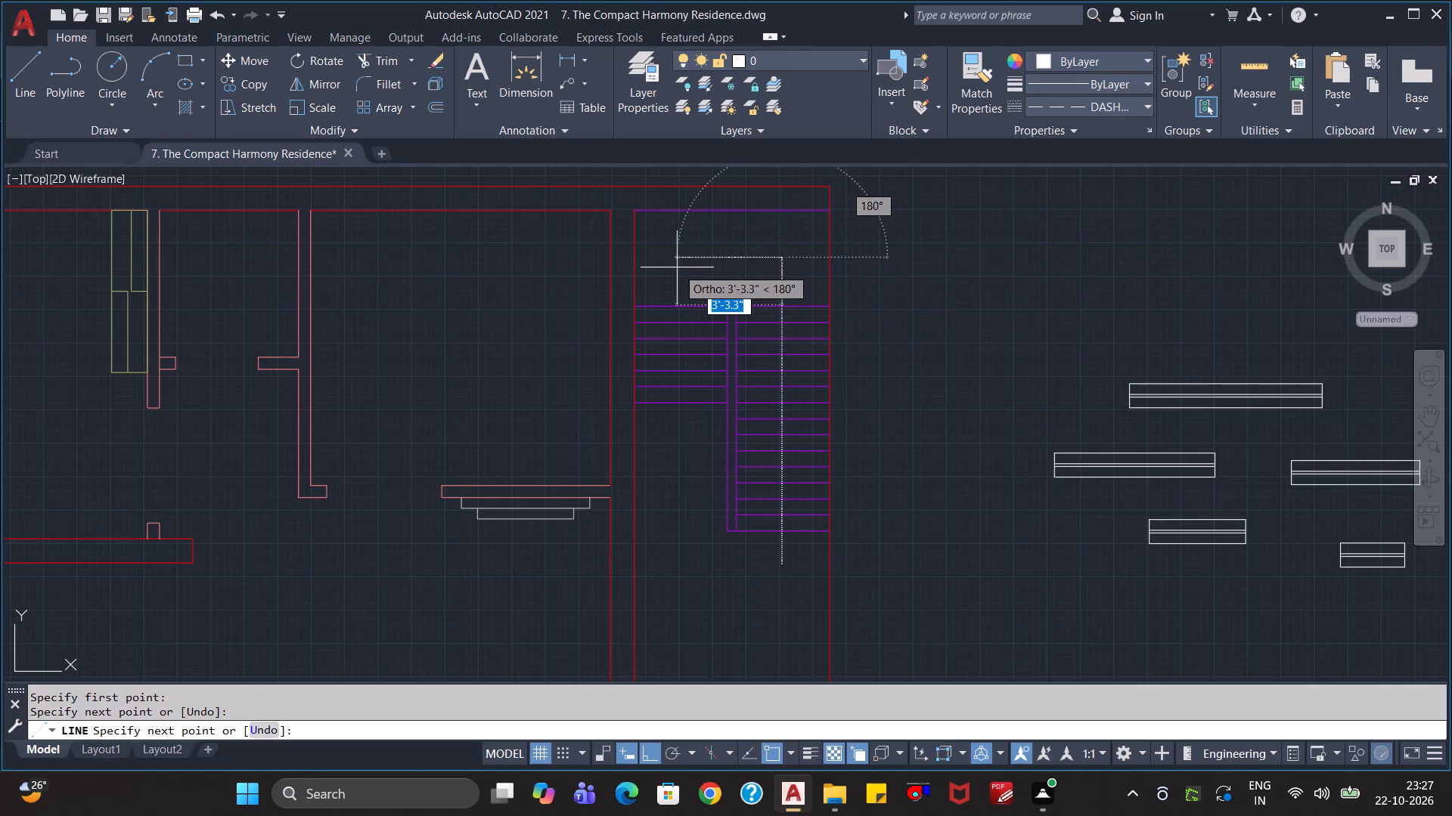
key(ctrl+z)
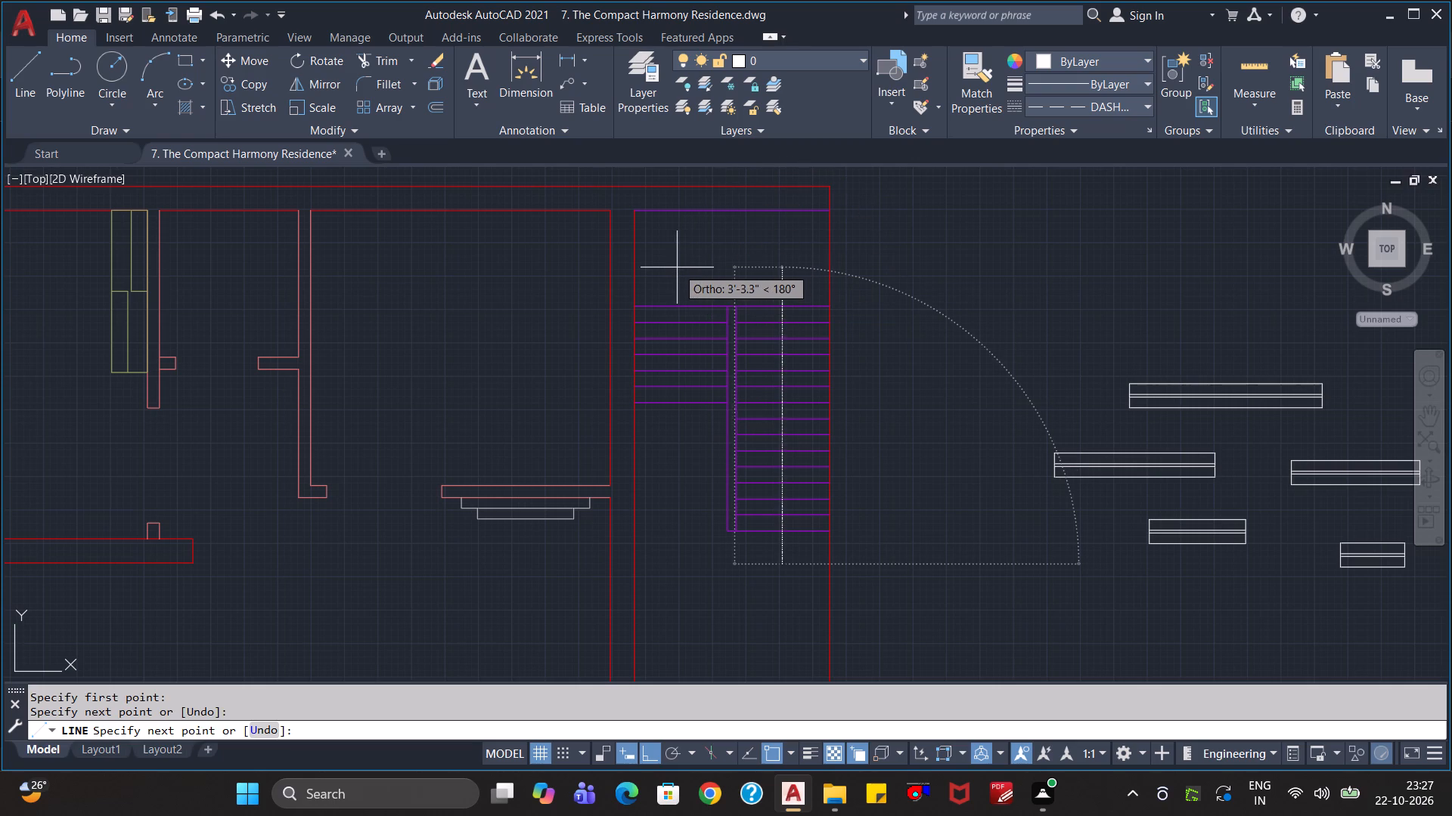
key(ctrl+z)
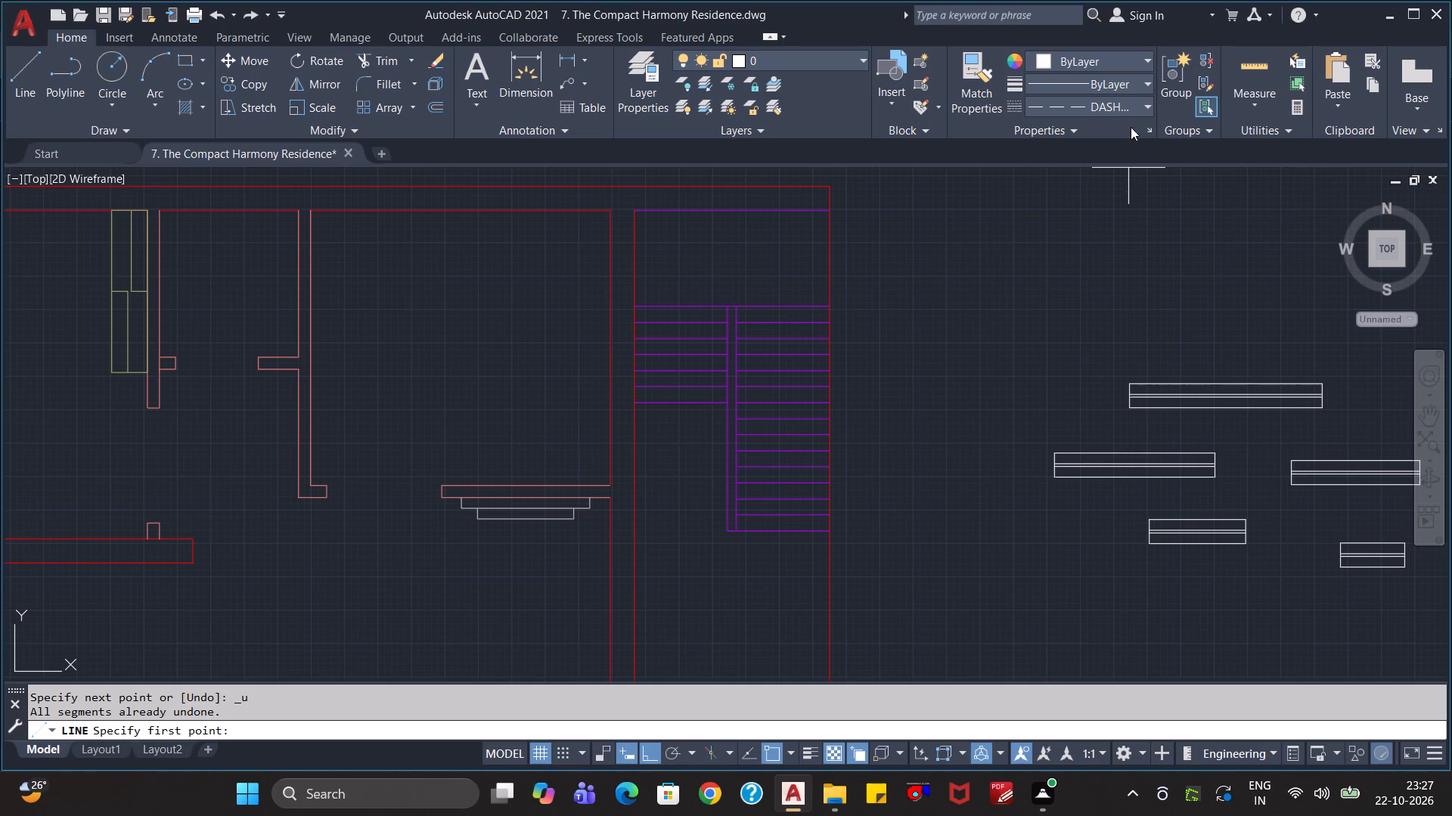
With the ByLayer linetype, draw the direction line about 9'-2" up the right flight, across the landing and down just past the left flight's lowest tread.
click(1130, 110)
scroll(1120, 116, up, 4)
scroll(1105, 207, up, 9)
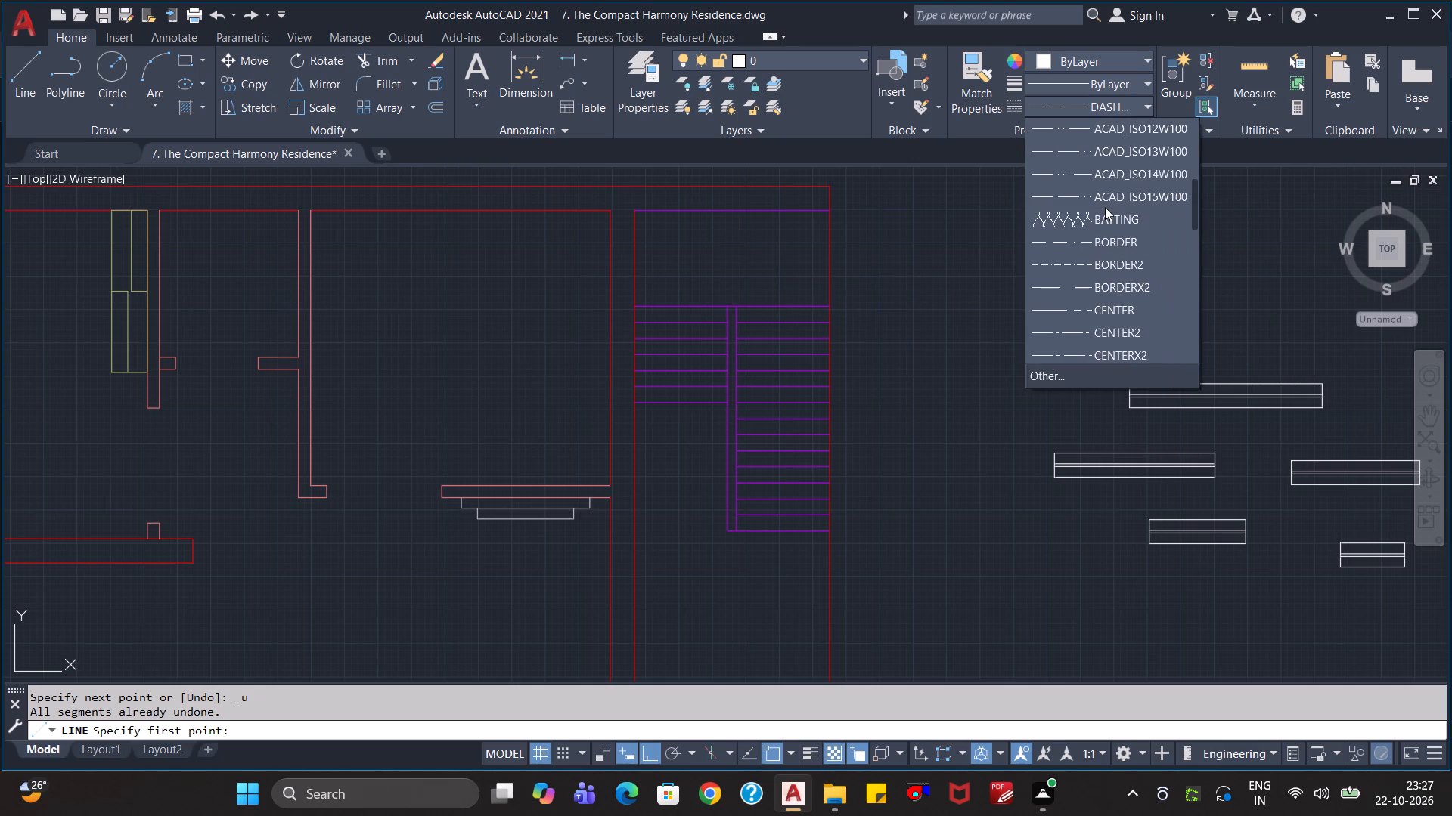
scroll(1105, 207, up, 15)
click(1118, 133)
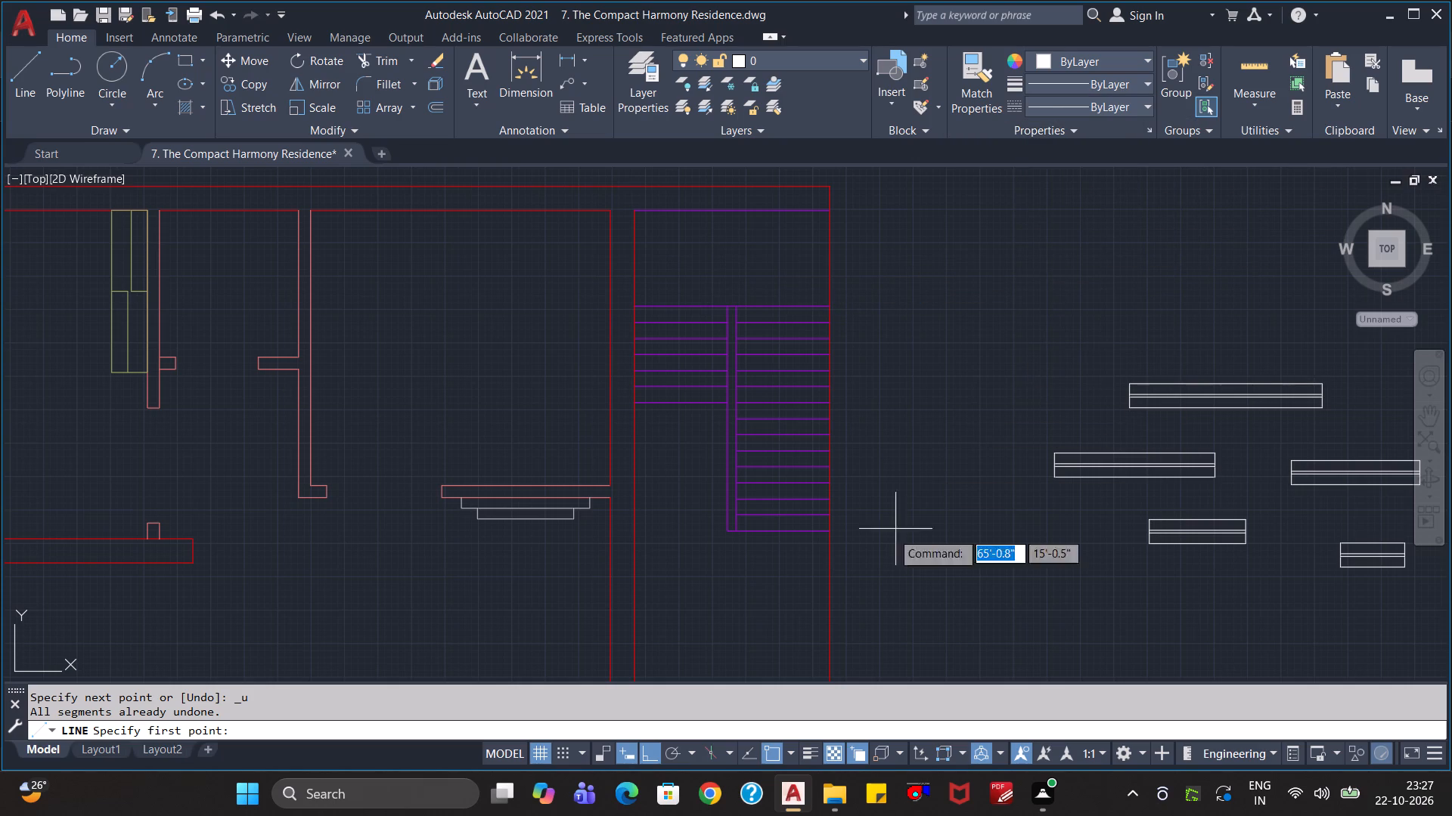
click(778, 560)
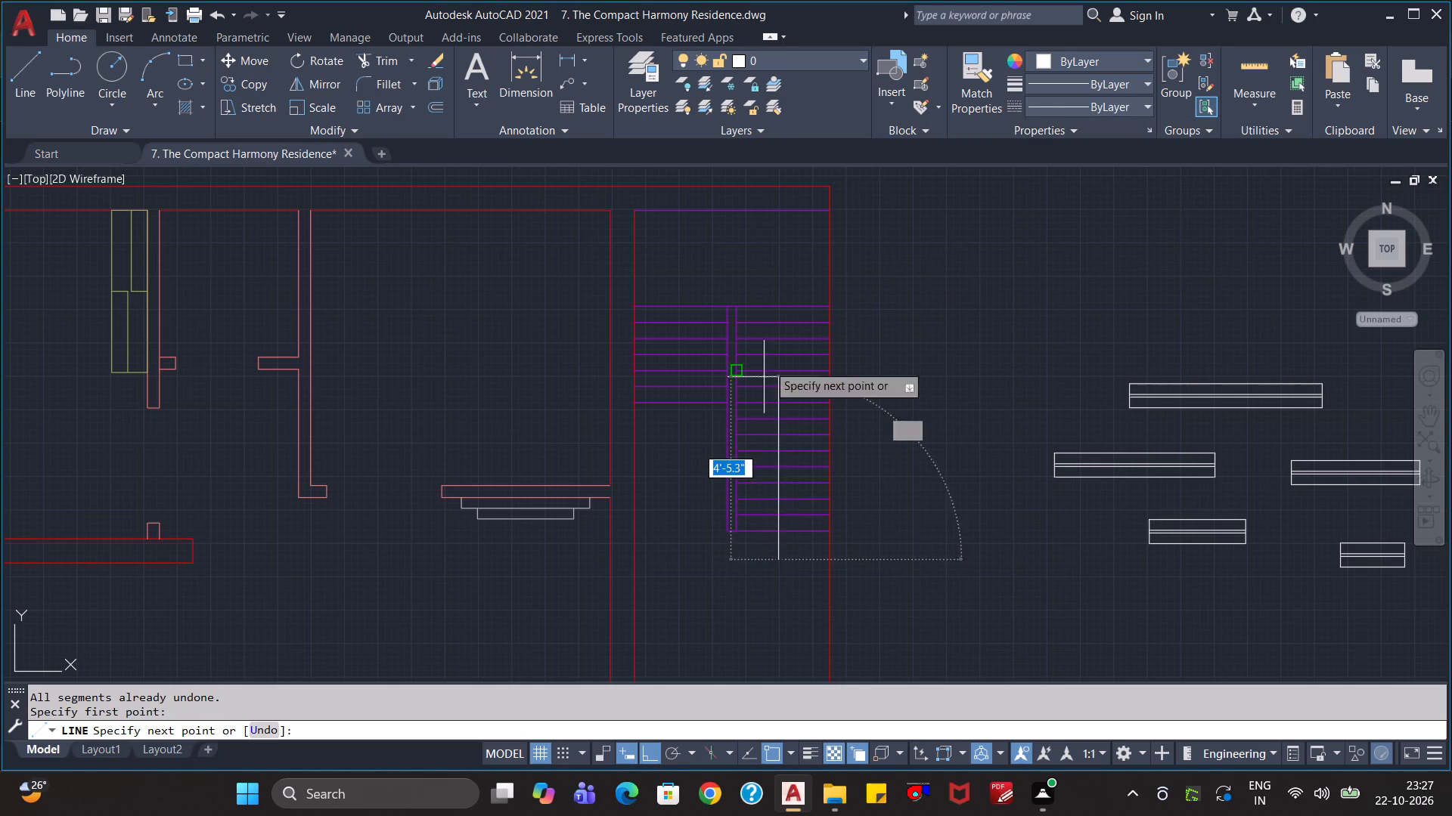
click(769, 261)
click(680, 261)
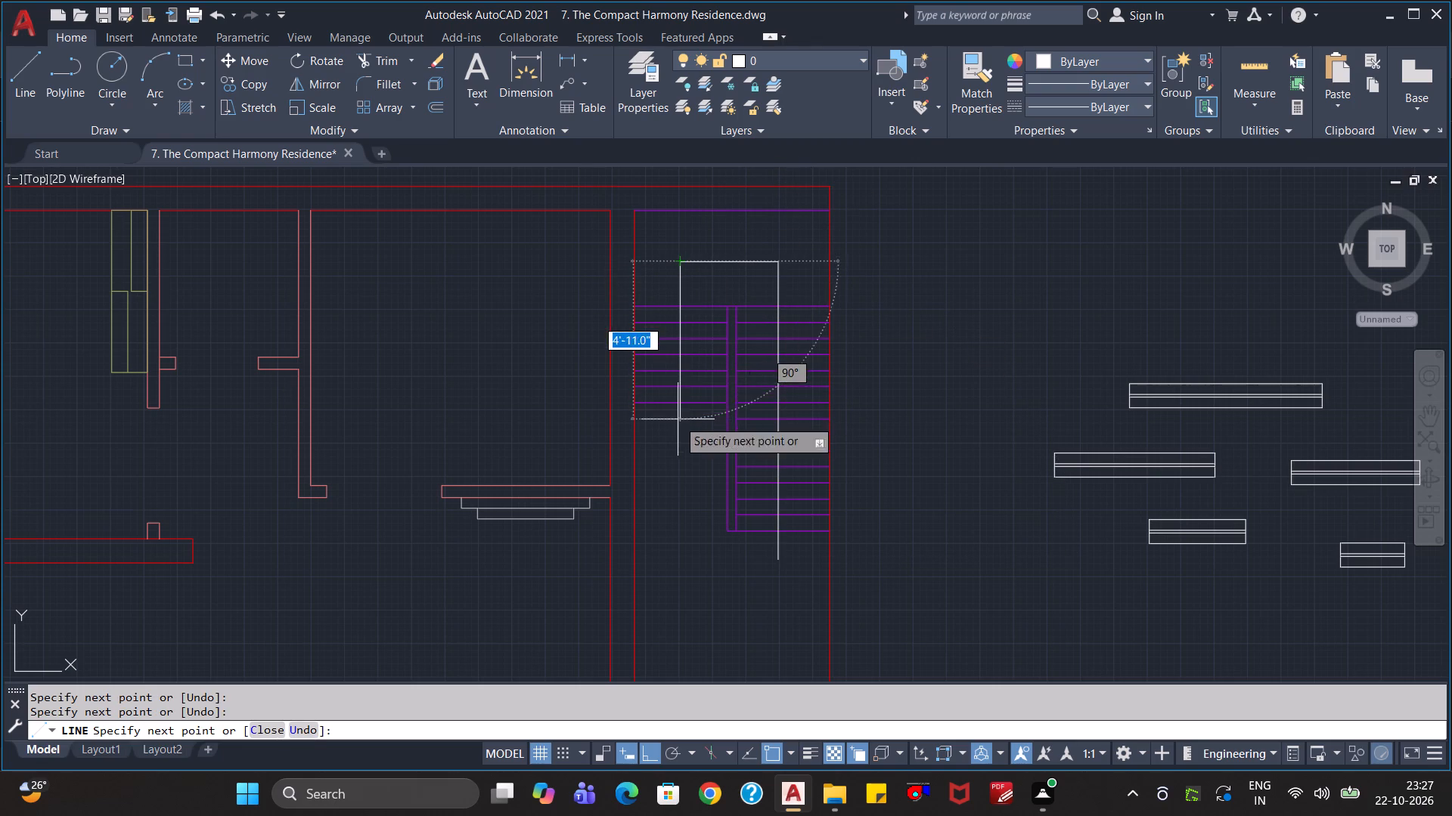
scroll(678, 431, up, 4)
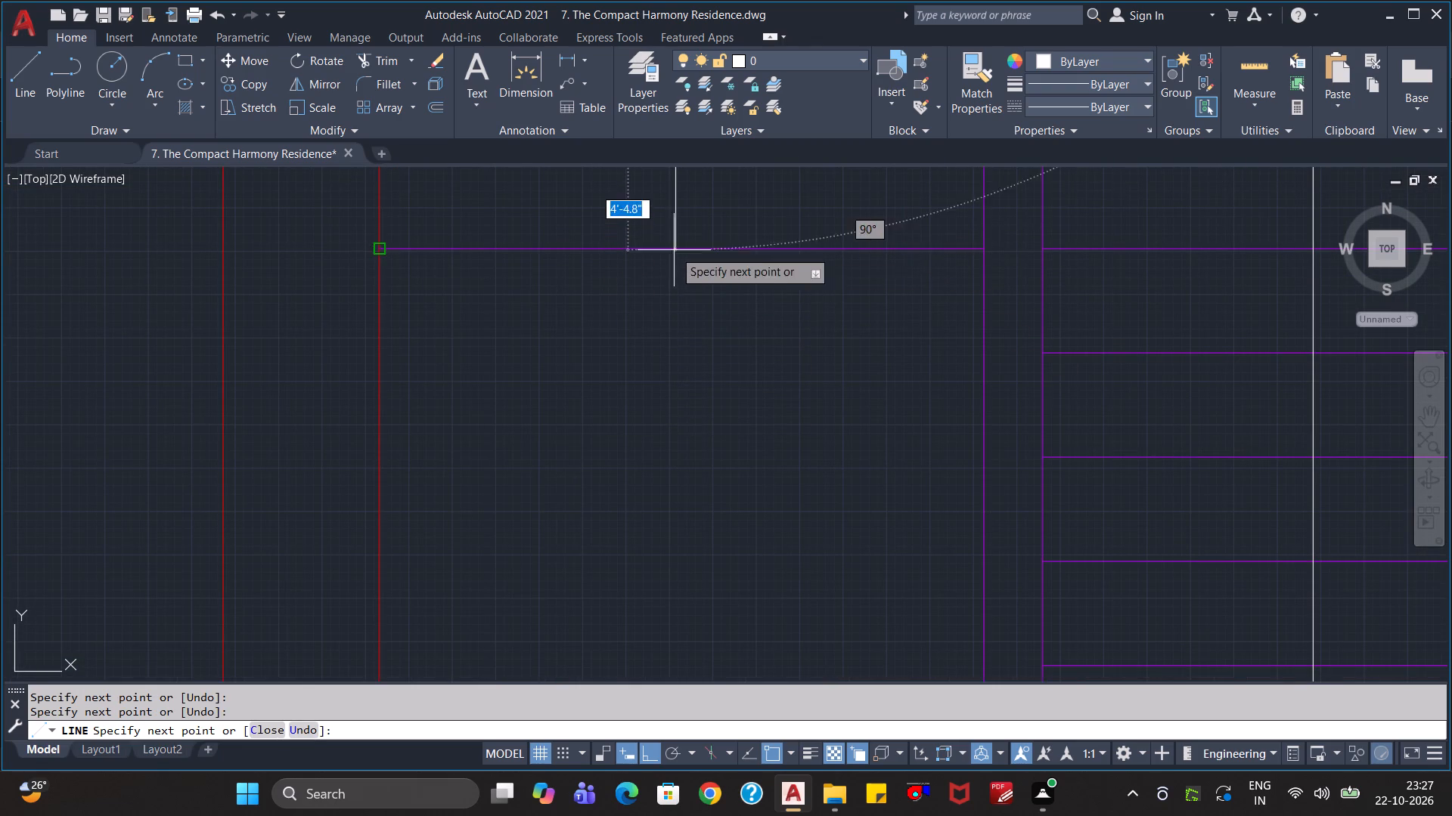
click(675, 288)
key(Escape)
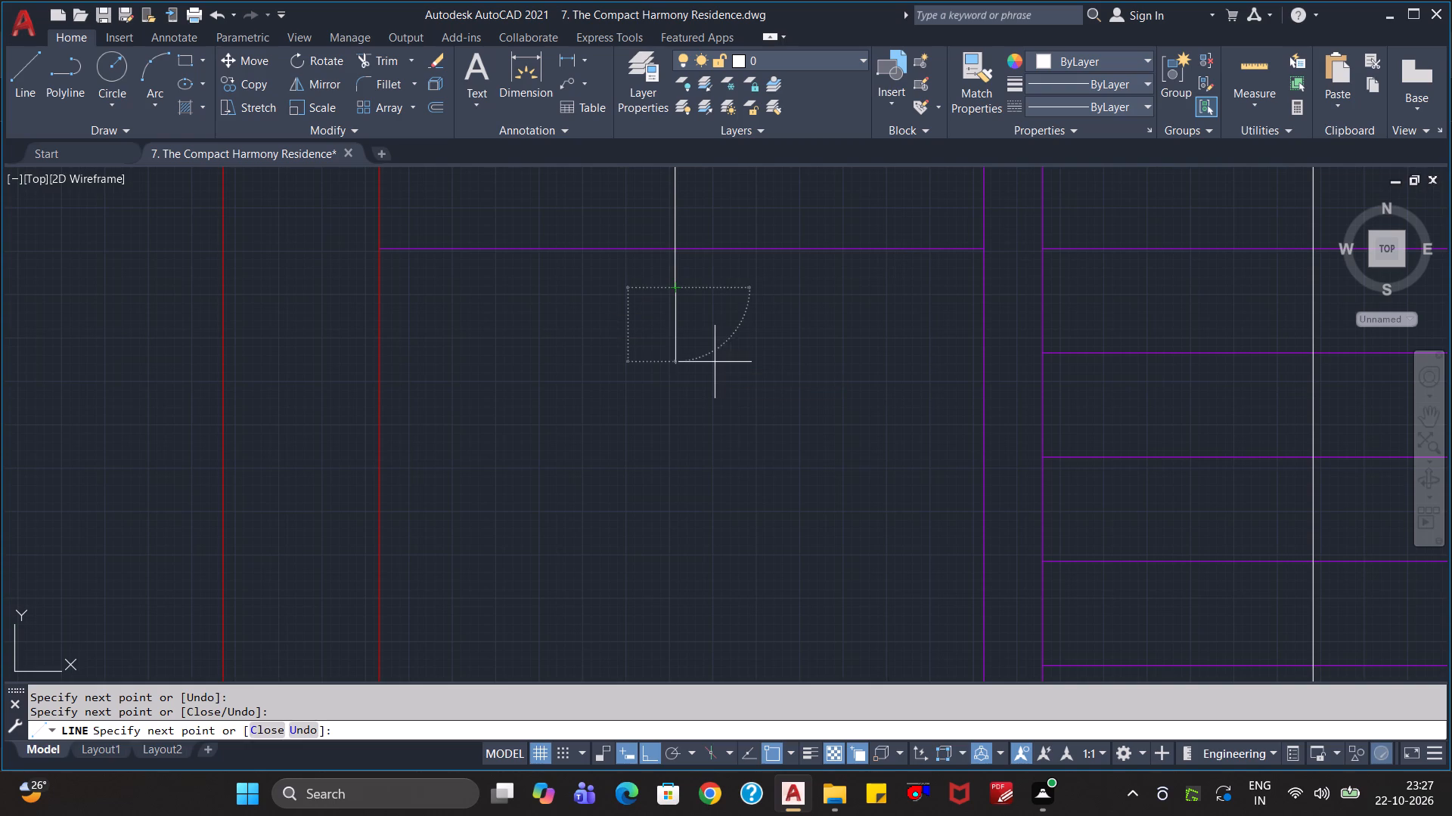
Trim the end of the direction line that overshoots the left flight's lowest tread.
text(tr)
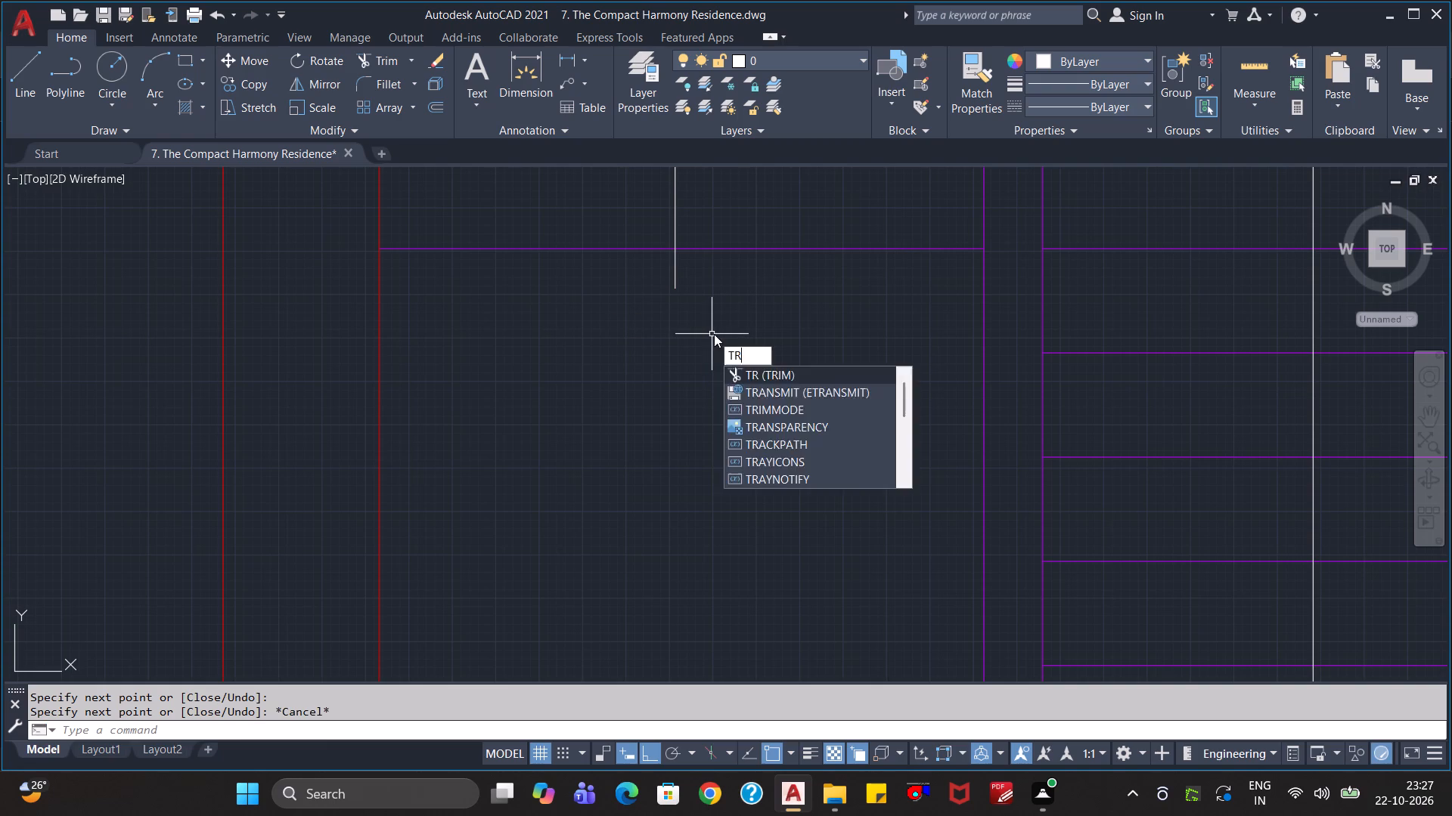
key(Return)
click(731, 292)
click(668, 277)
scroll(693, 318, down, 1)
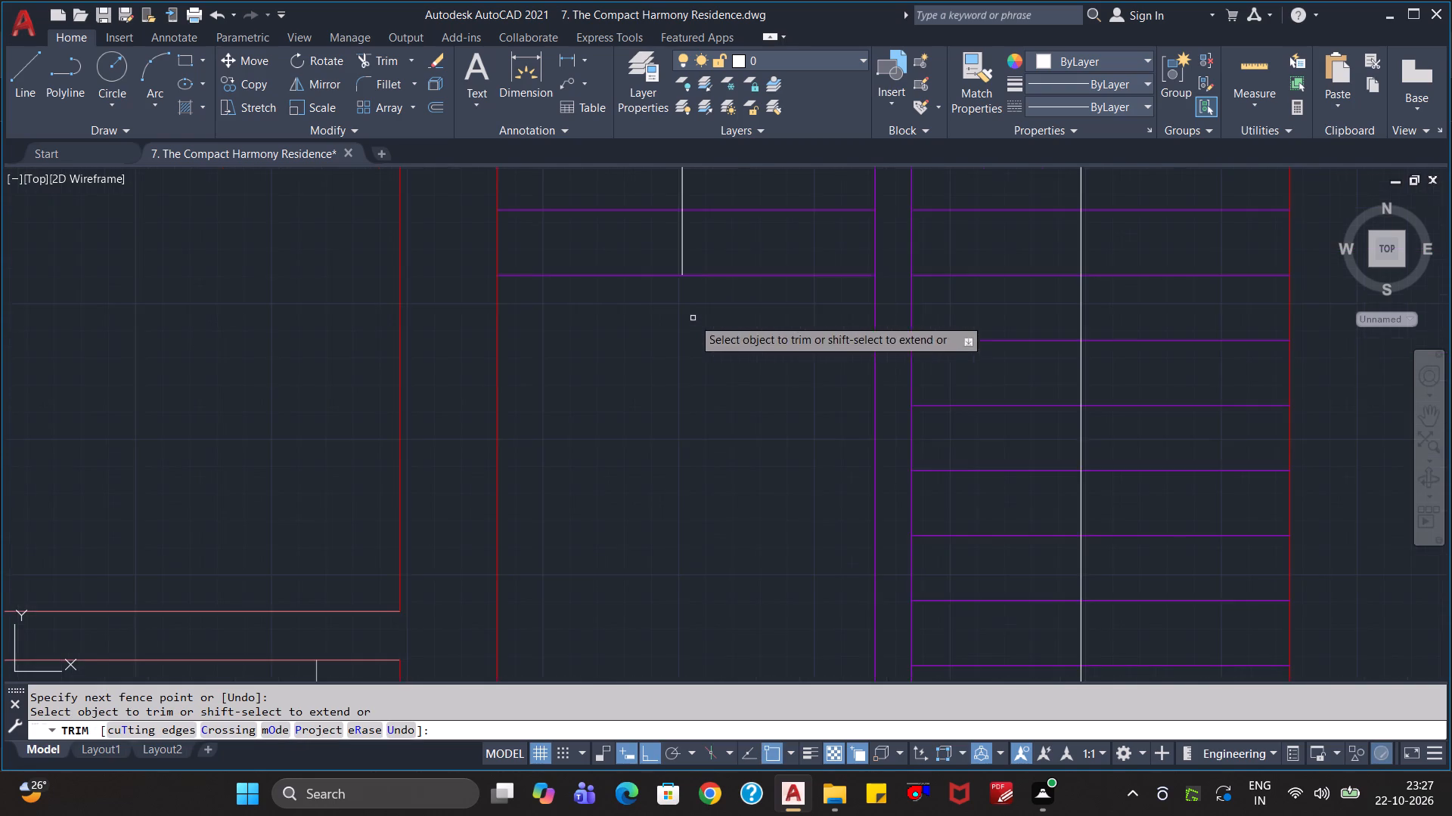
scroll(711, 352, down, 2)
key(Escape)
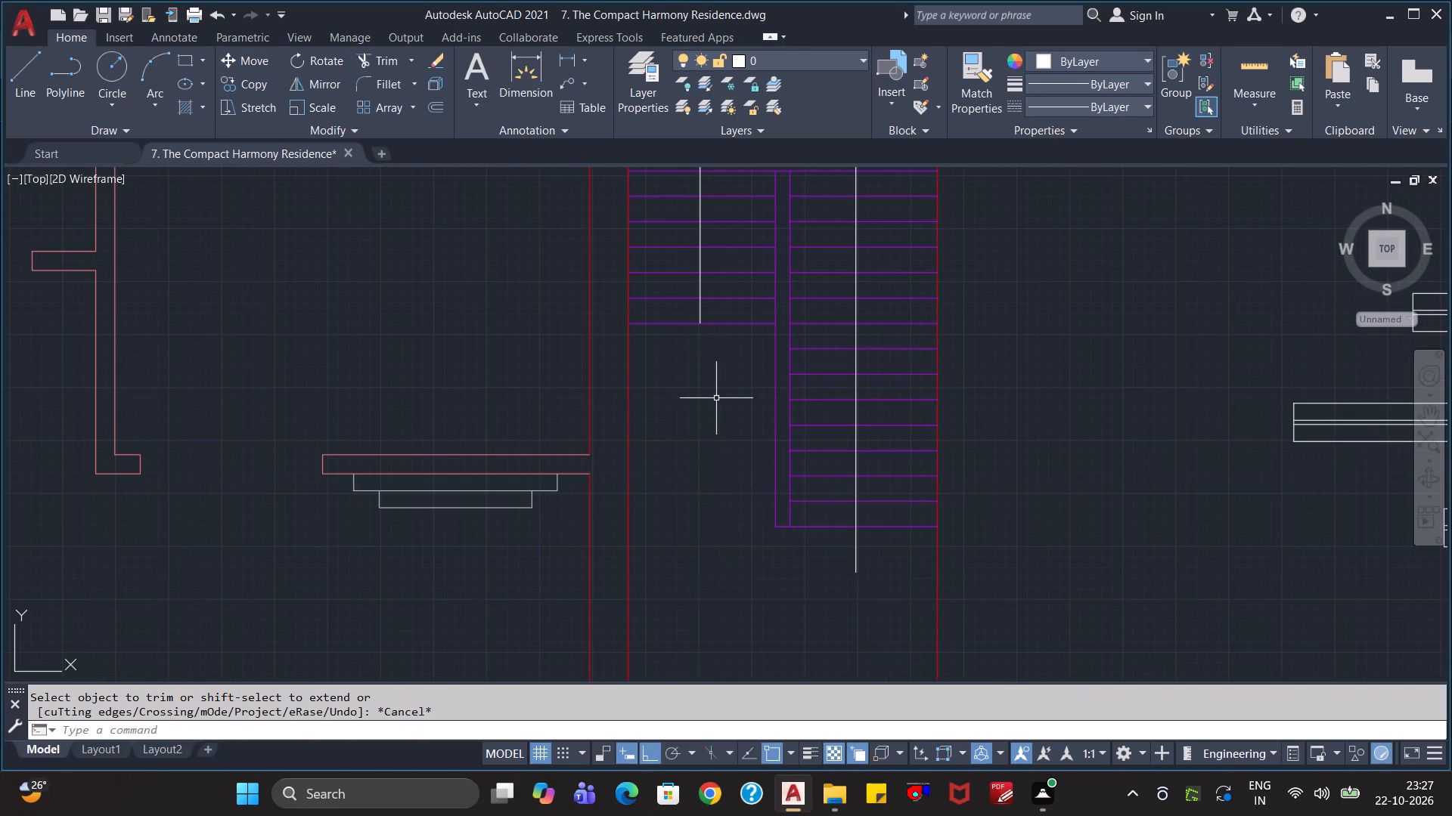
With Ortho off, draw a short diagonal arrowhead stroke up and to the right from the direction line's end on the left flight.
middle_drag(718, 408, 724, 470)
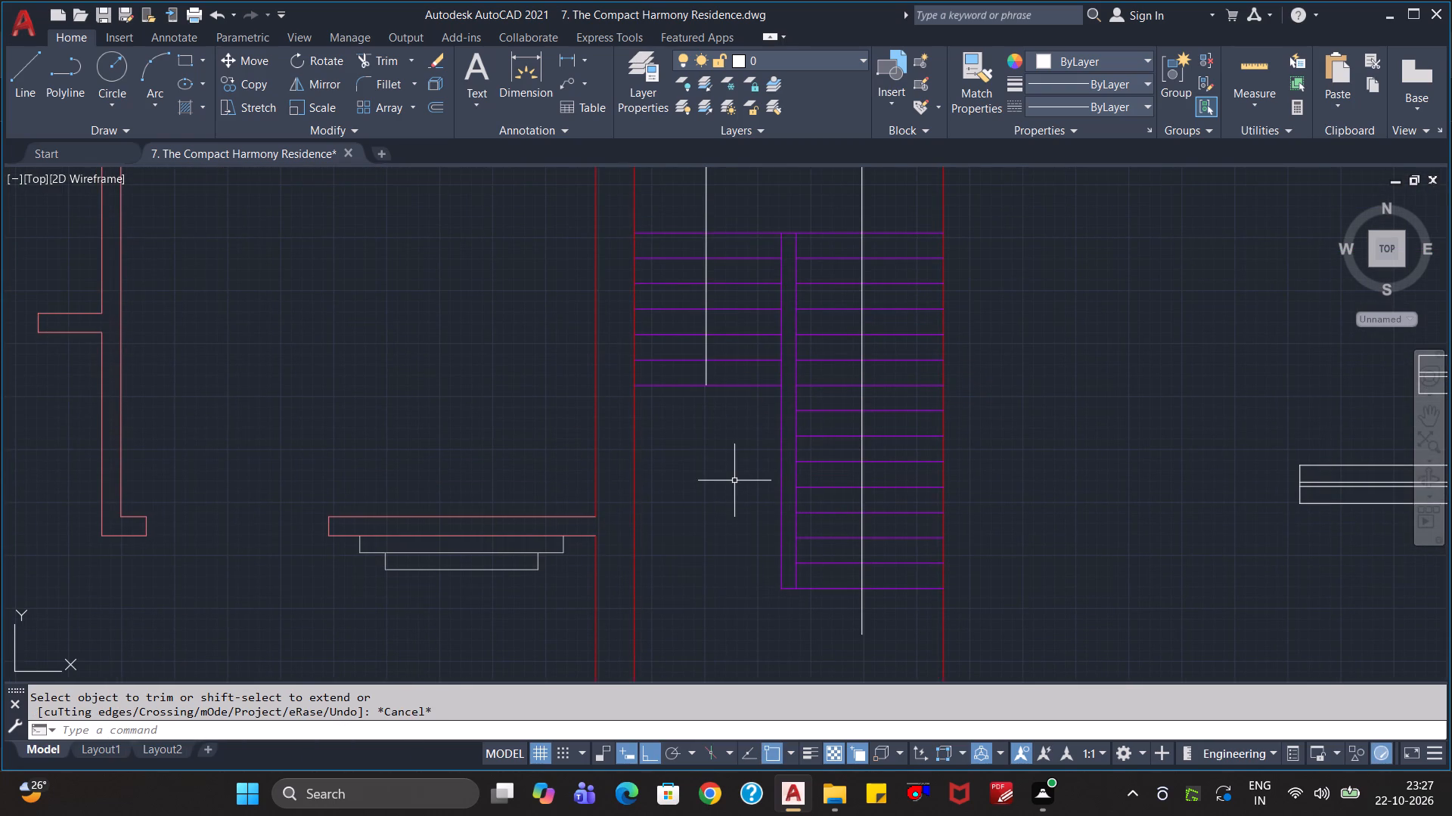
key(l)
key(Return)
key(F8)
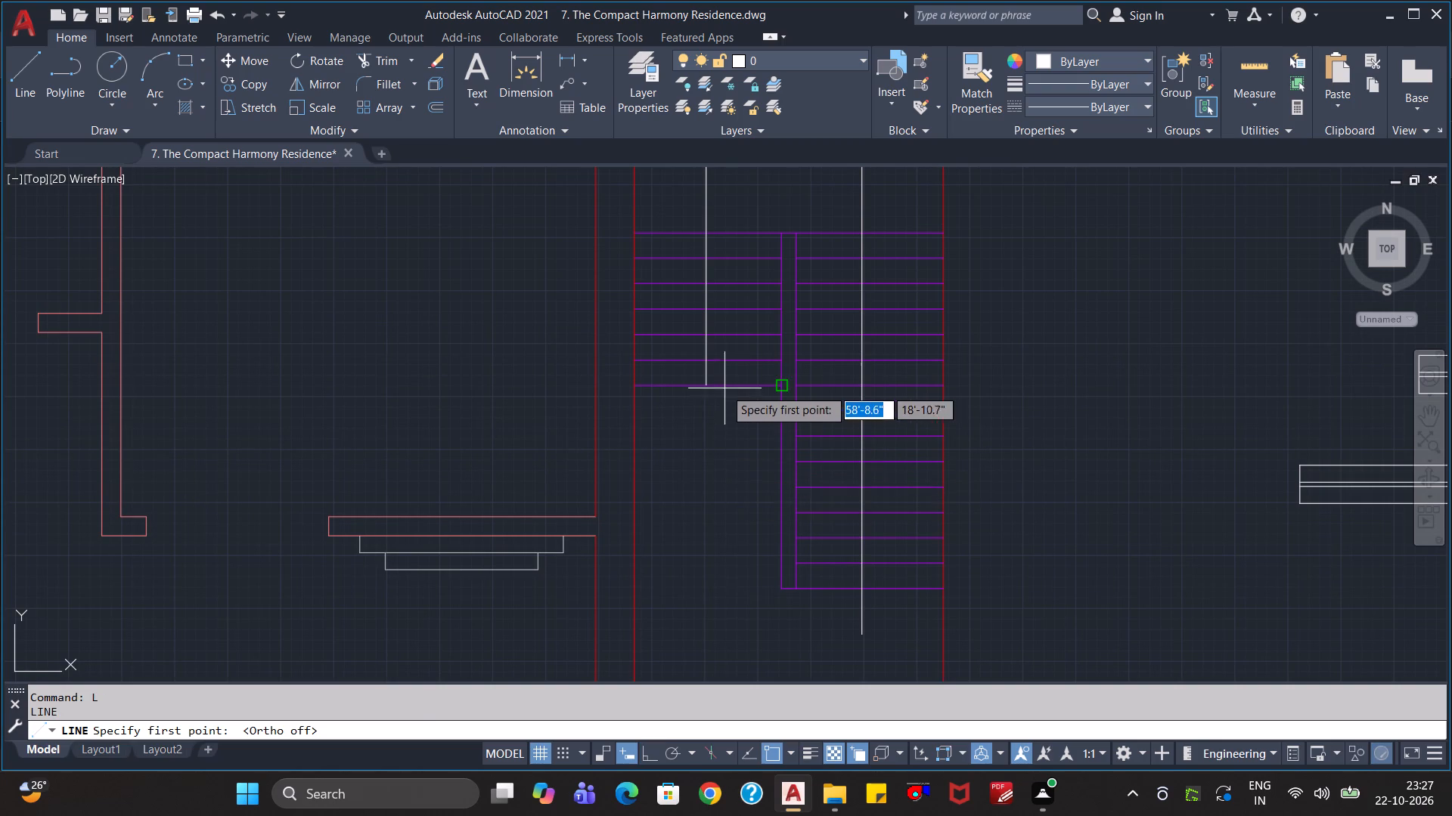
scroll(724, 385, up, 1)
click(693, 383)
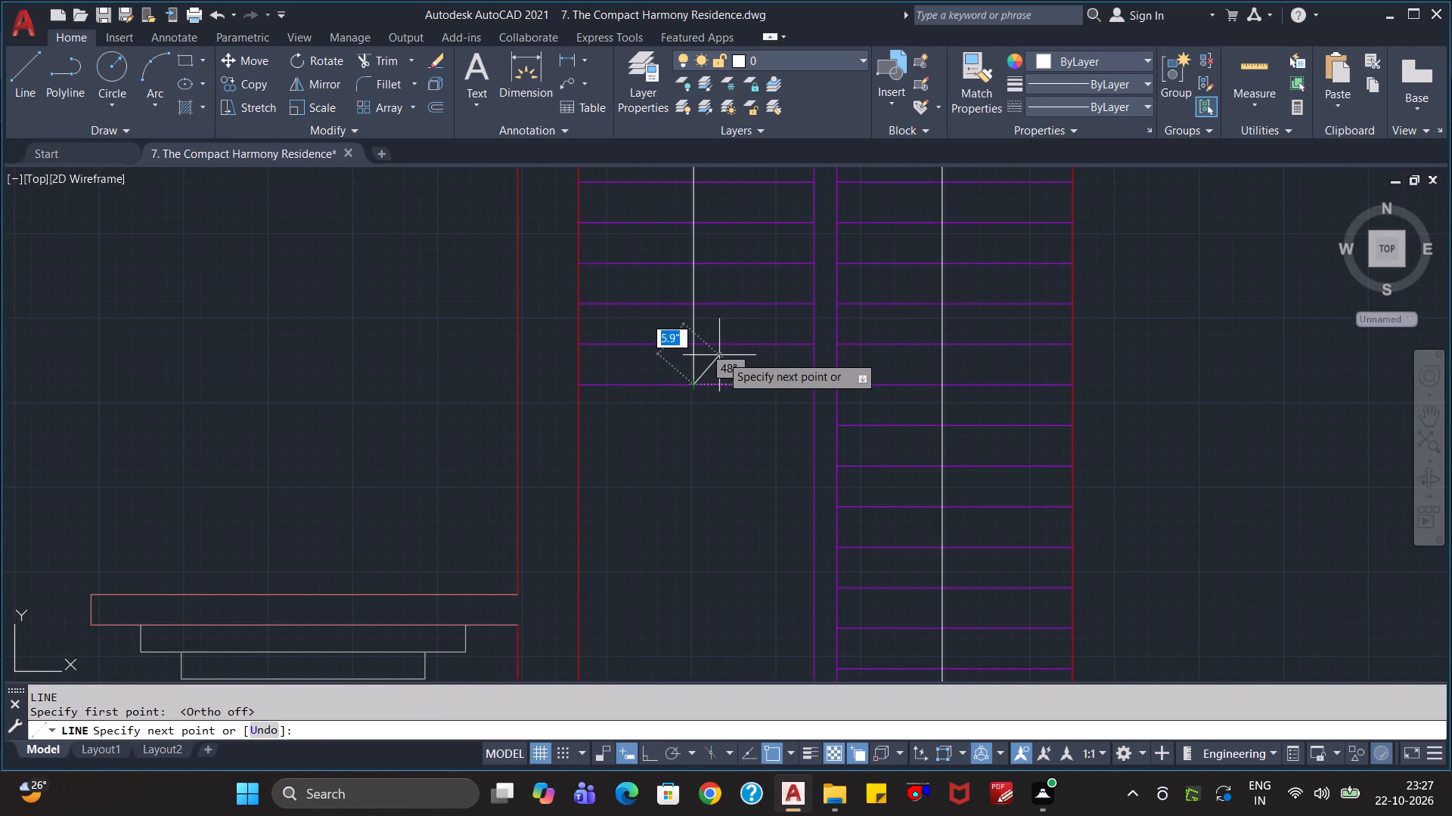
click(715, 360)
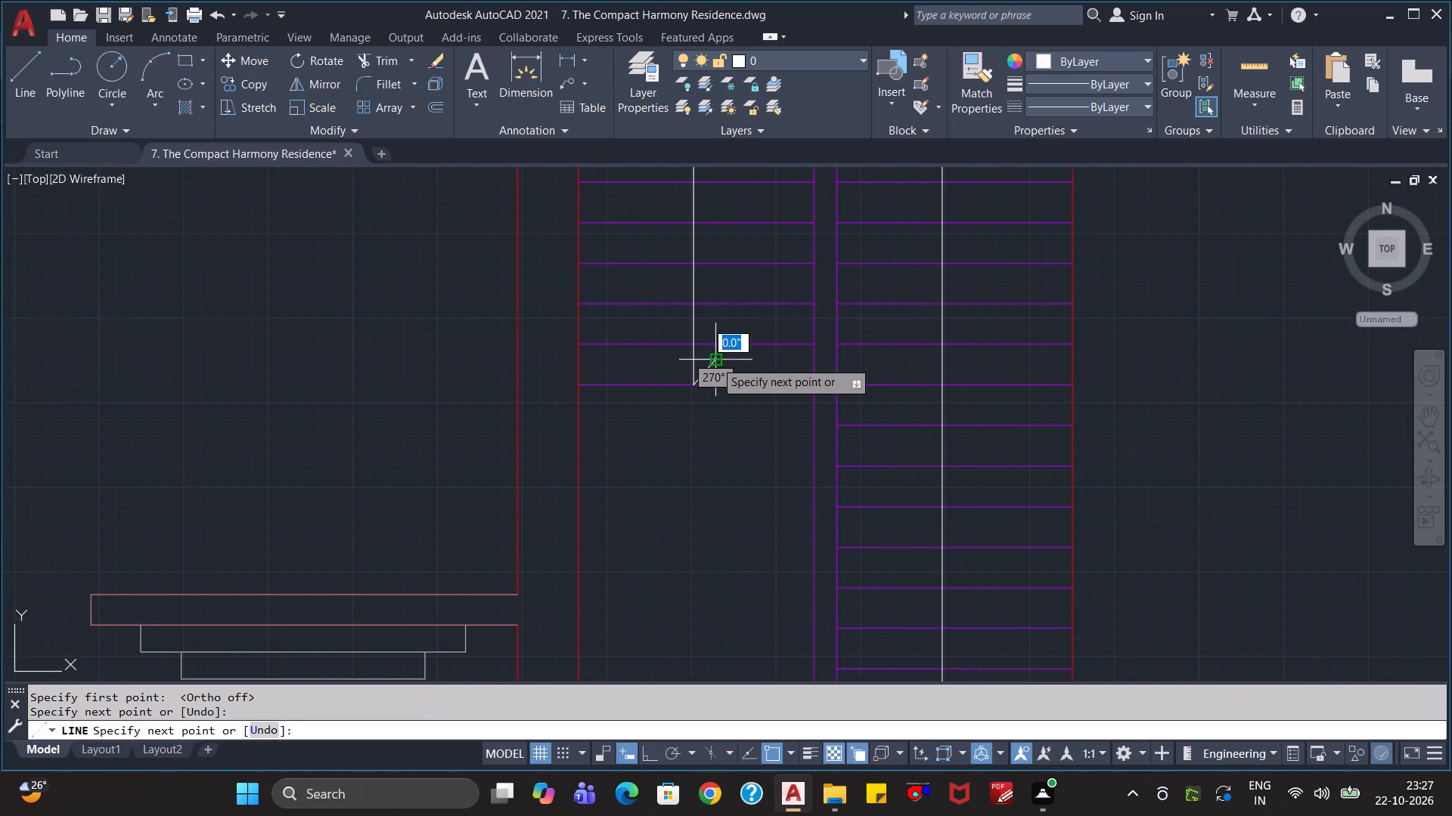
key(Escape)
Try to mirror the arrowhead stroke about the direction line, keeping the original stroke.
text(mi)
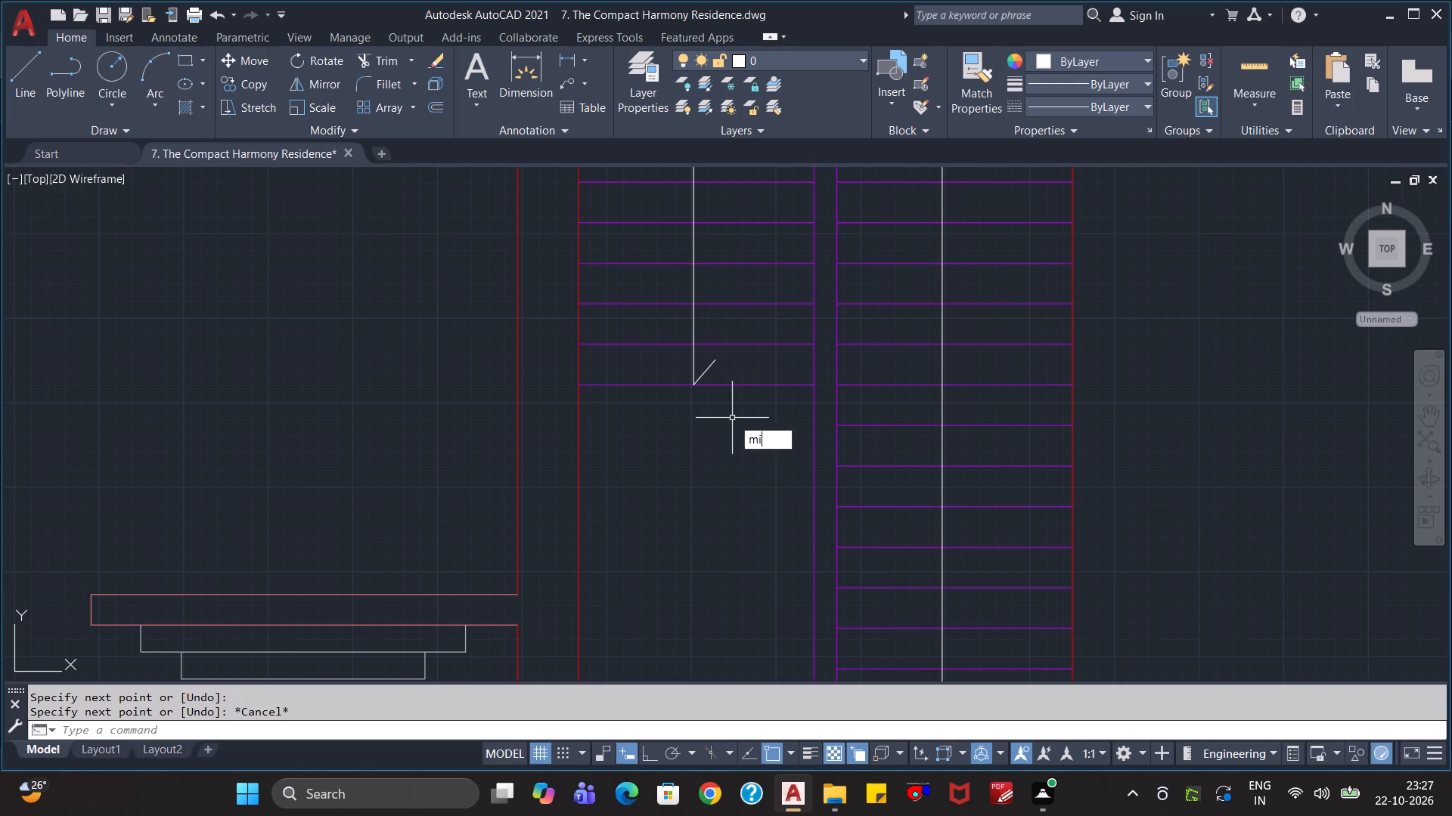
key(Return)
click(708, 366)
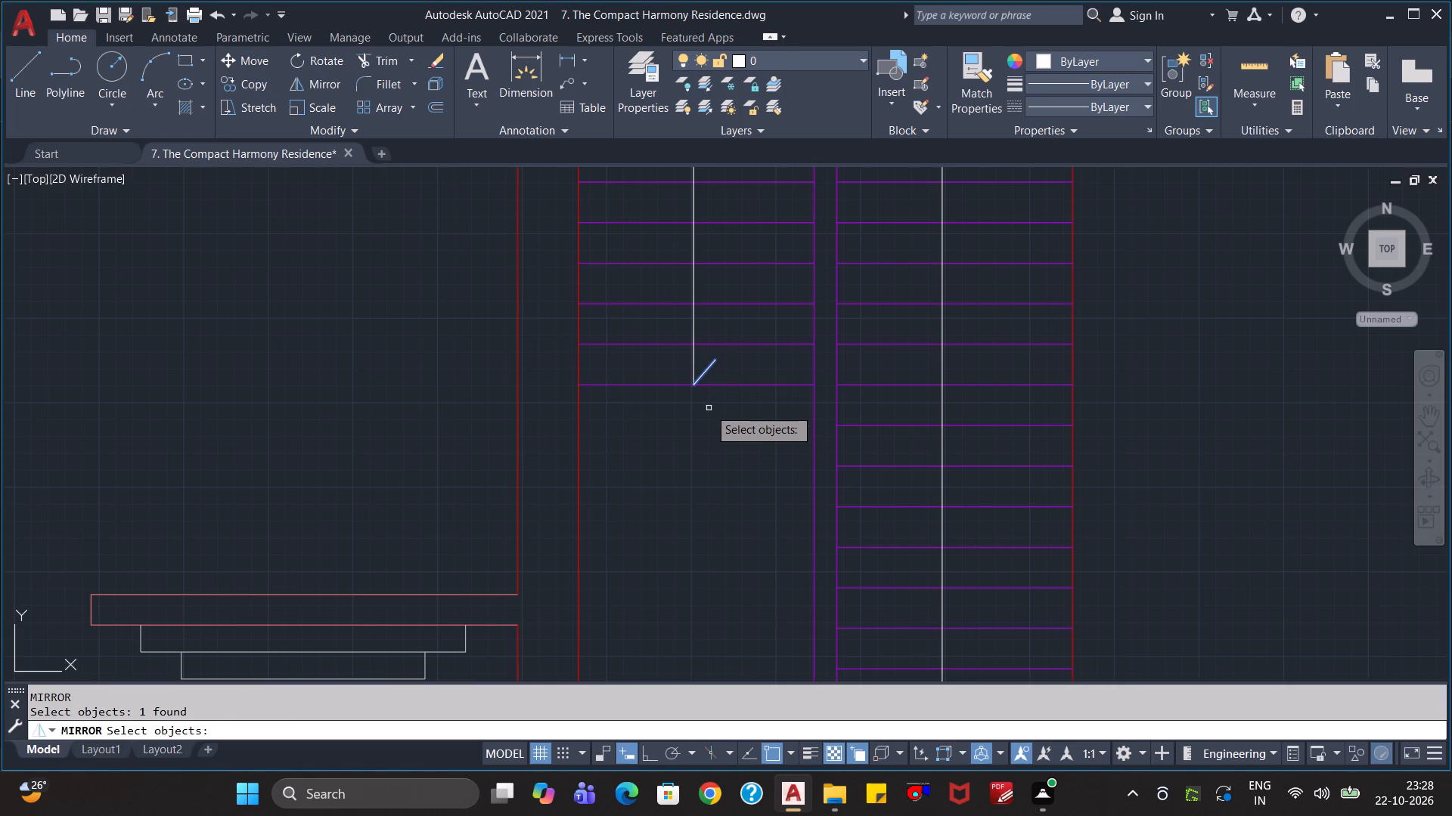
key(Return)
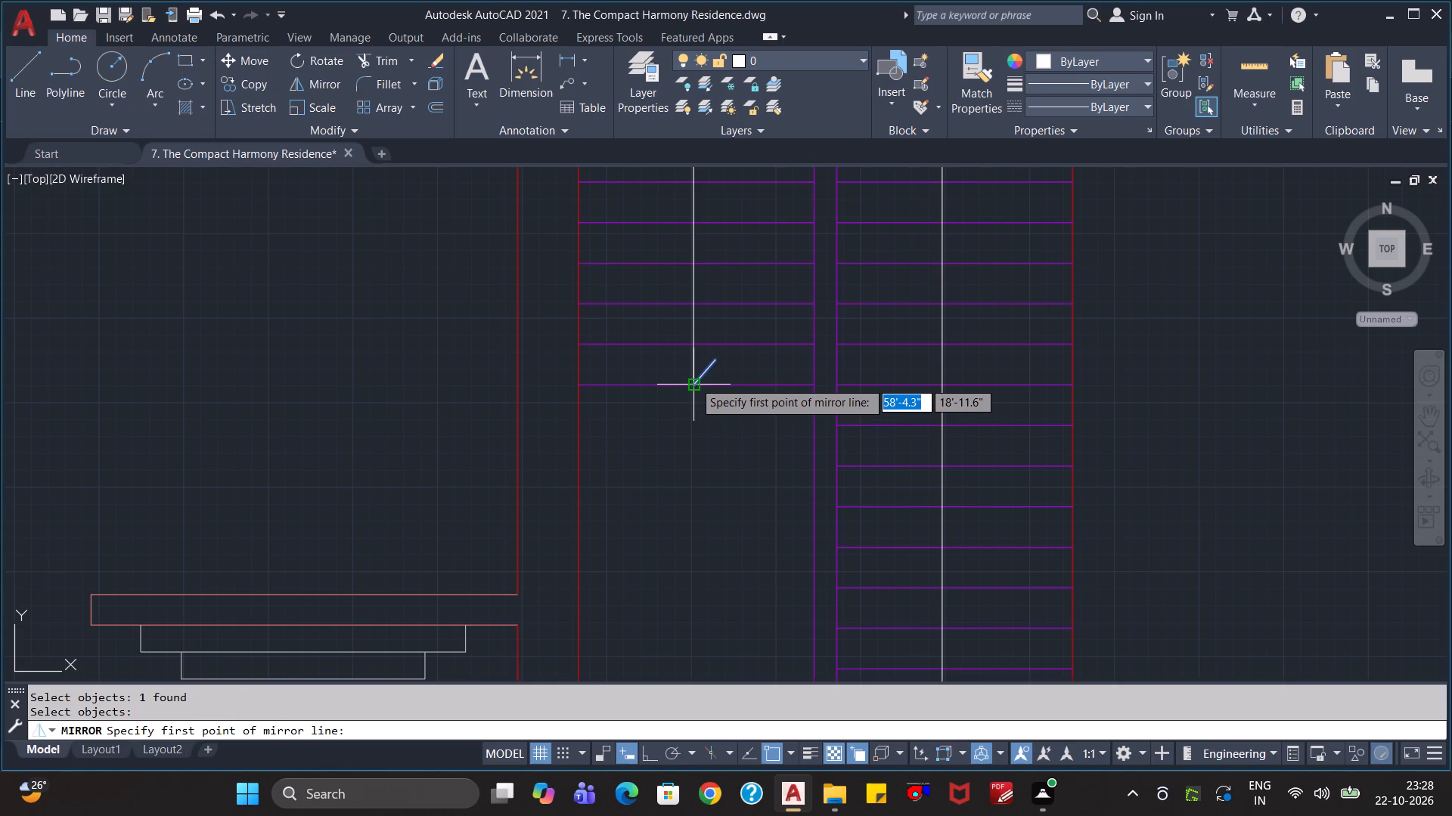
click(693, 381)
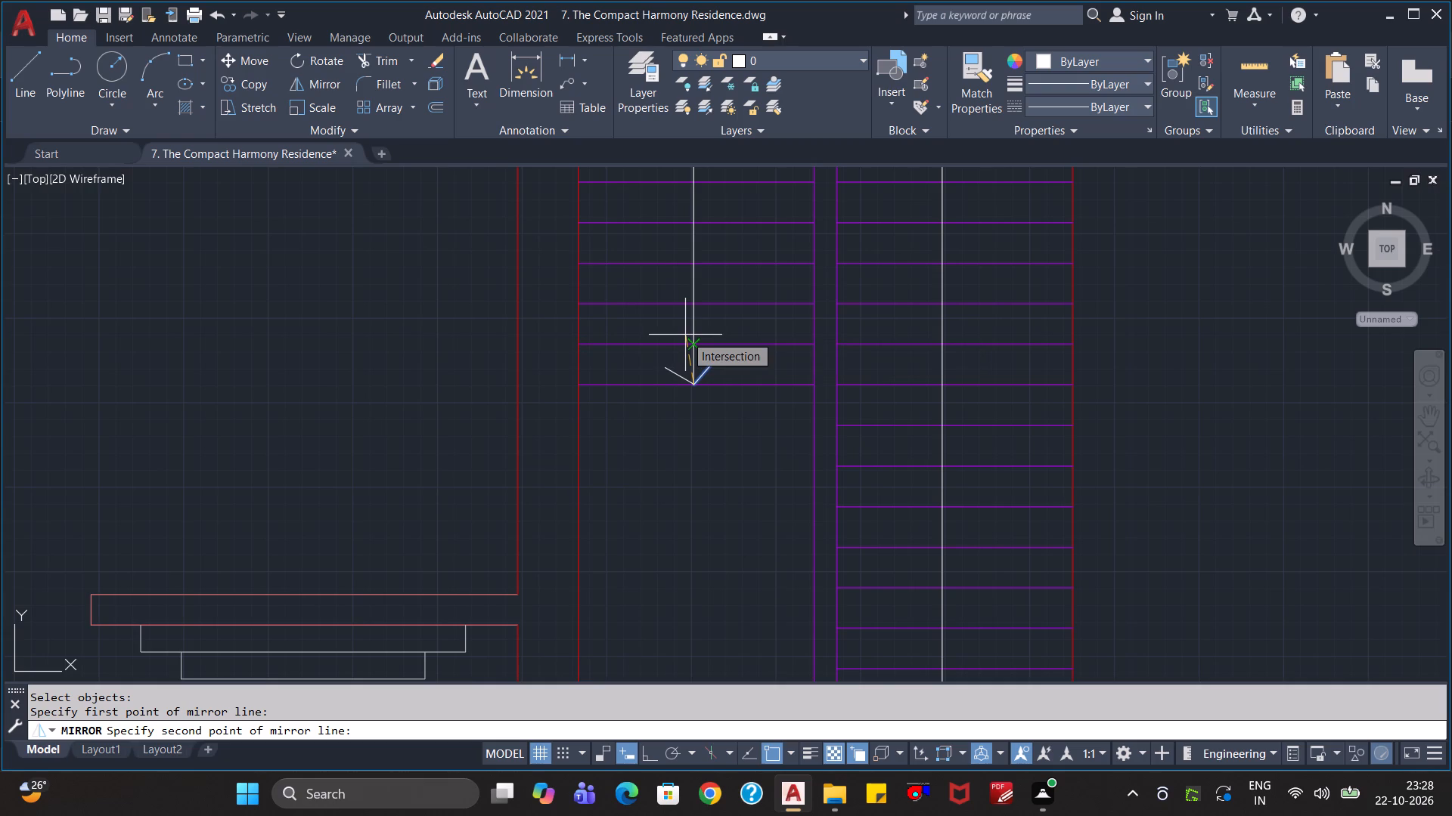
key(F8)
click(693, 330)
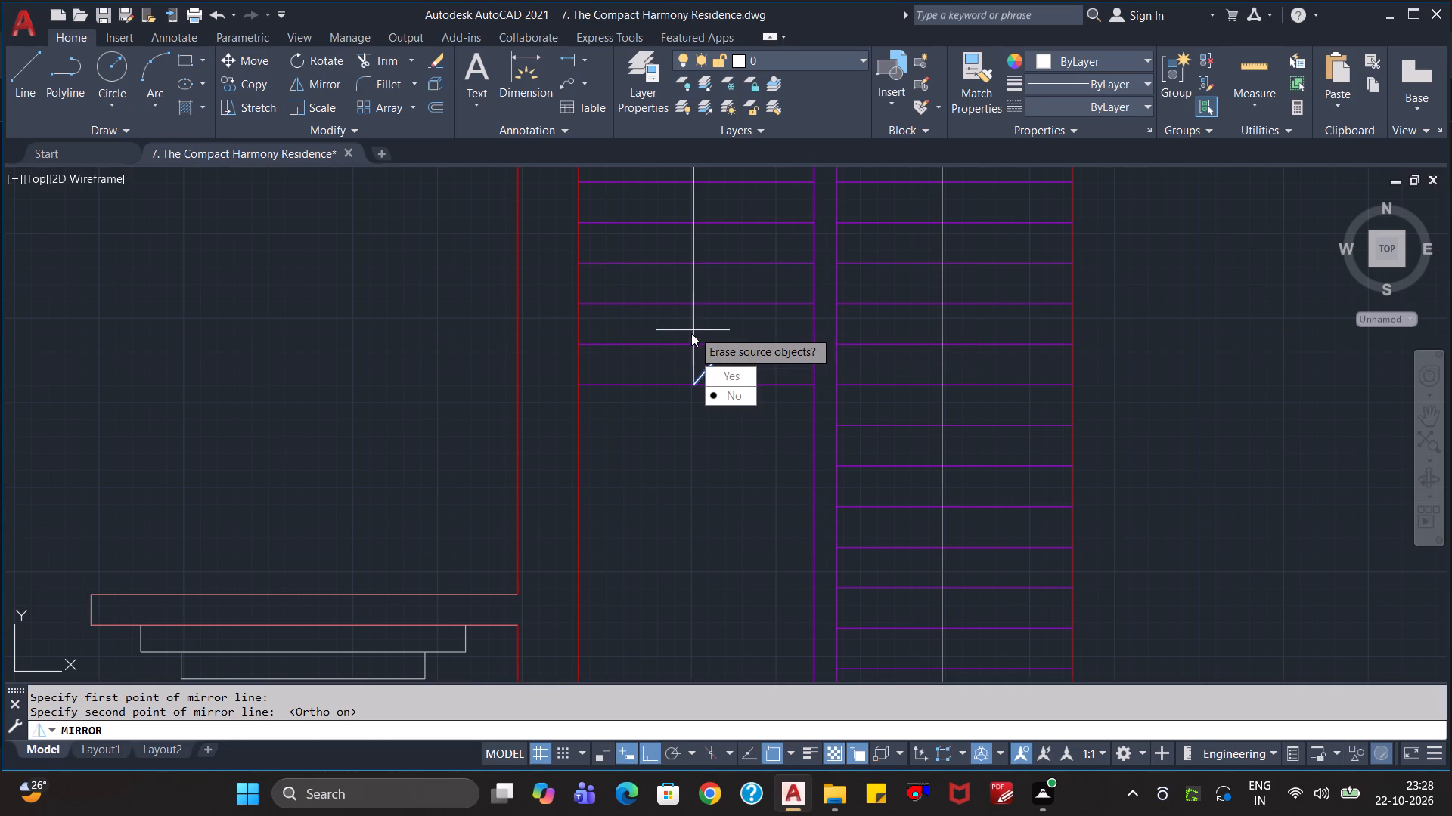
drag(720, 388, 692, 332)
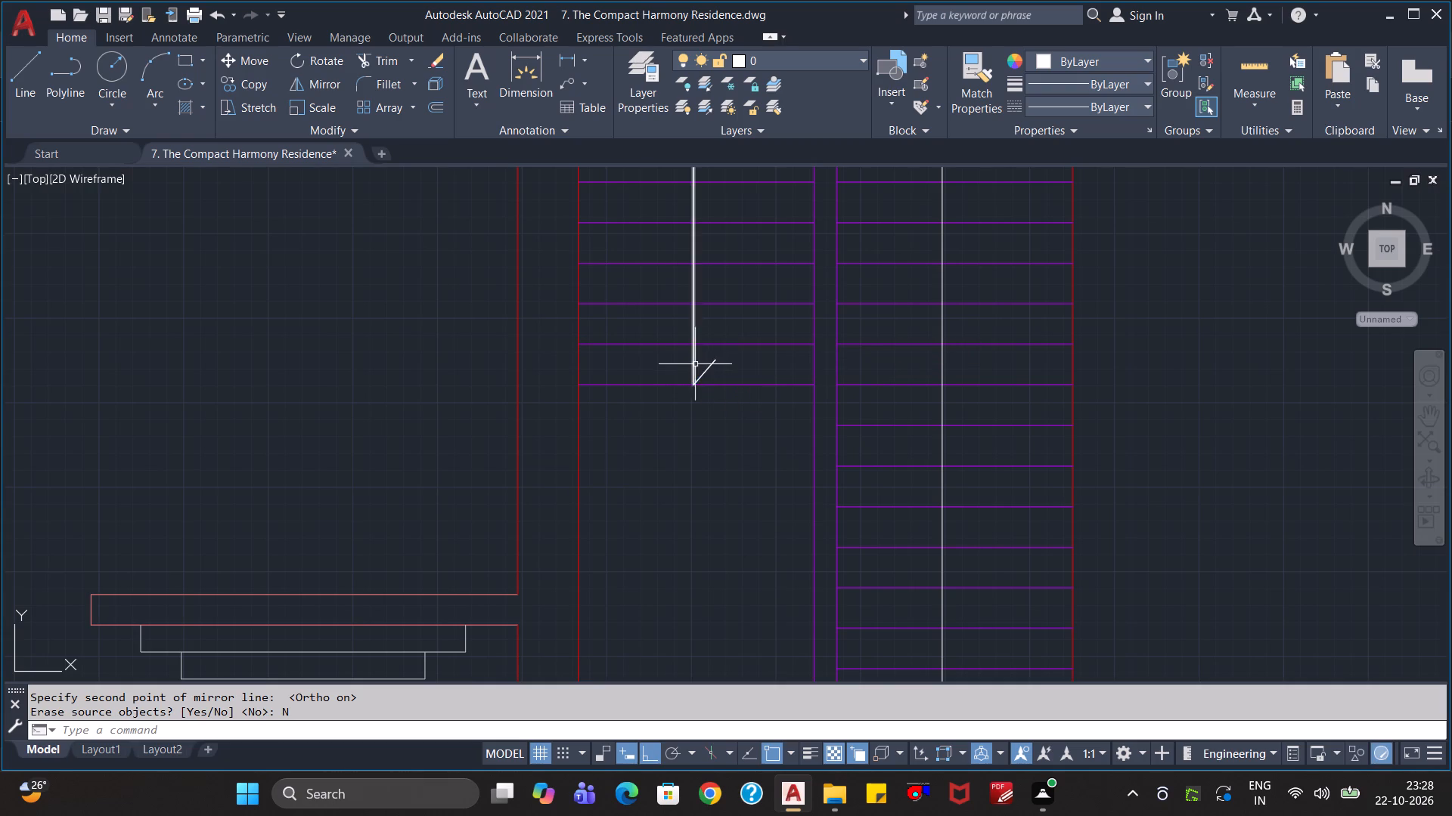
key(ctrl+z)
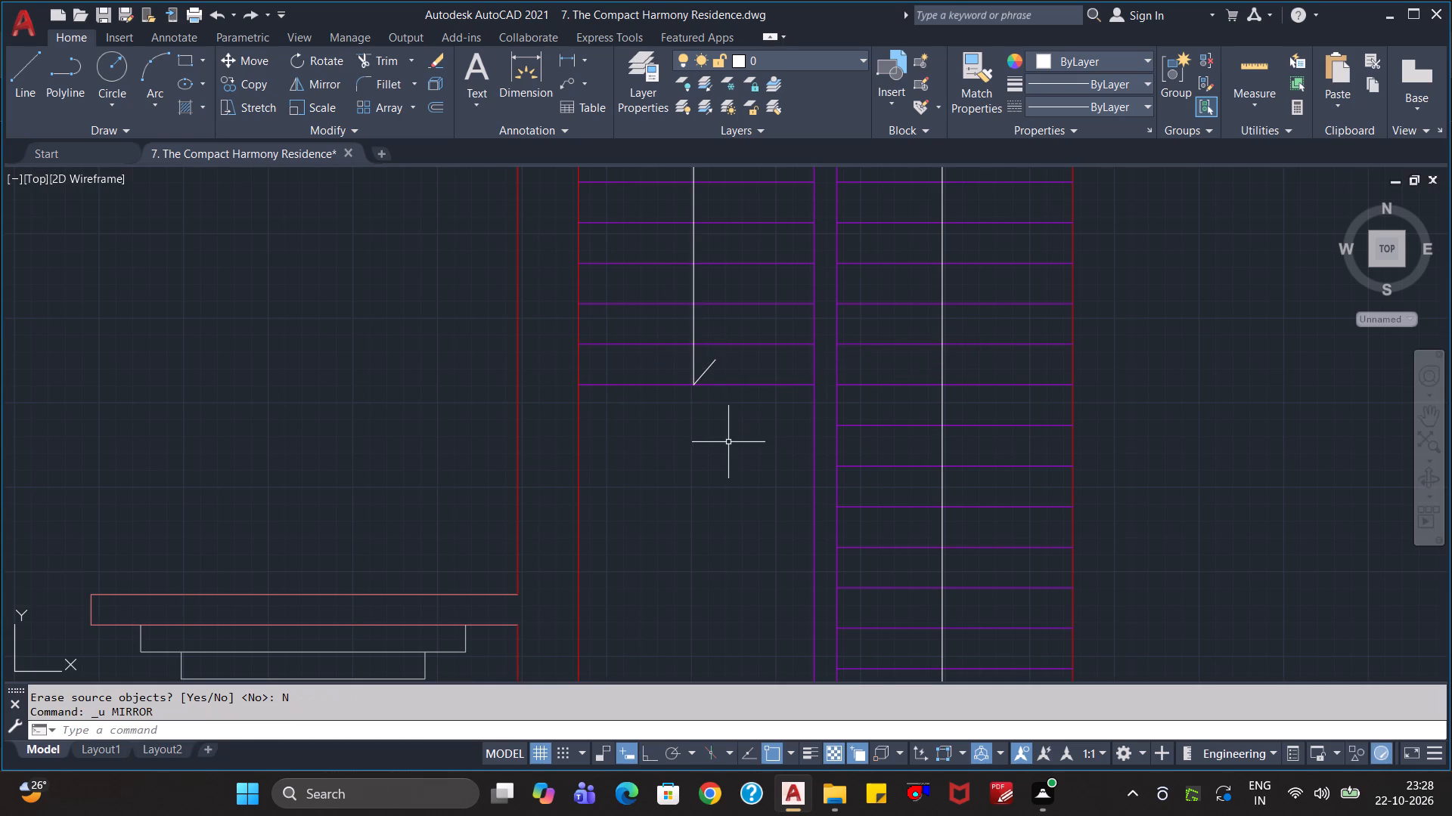
Mirror the arrowhead stroke about the vertical direction line, keeping the original, to complete the arrowhead on the left flight.
text(mi)
key(Return)
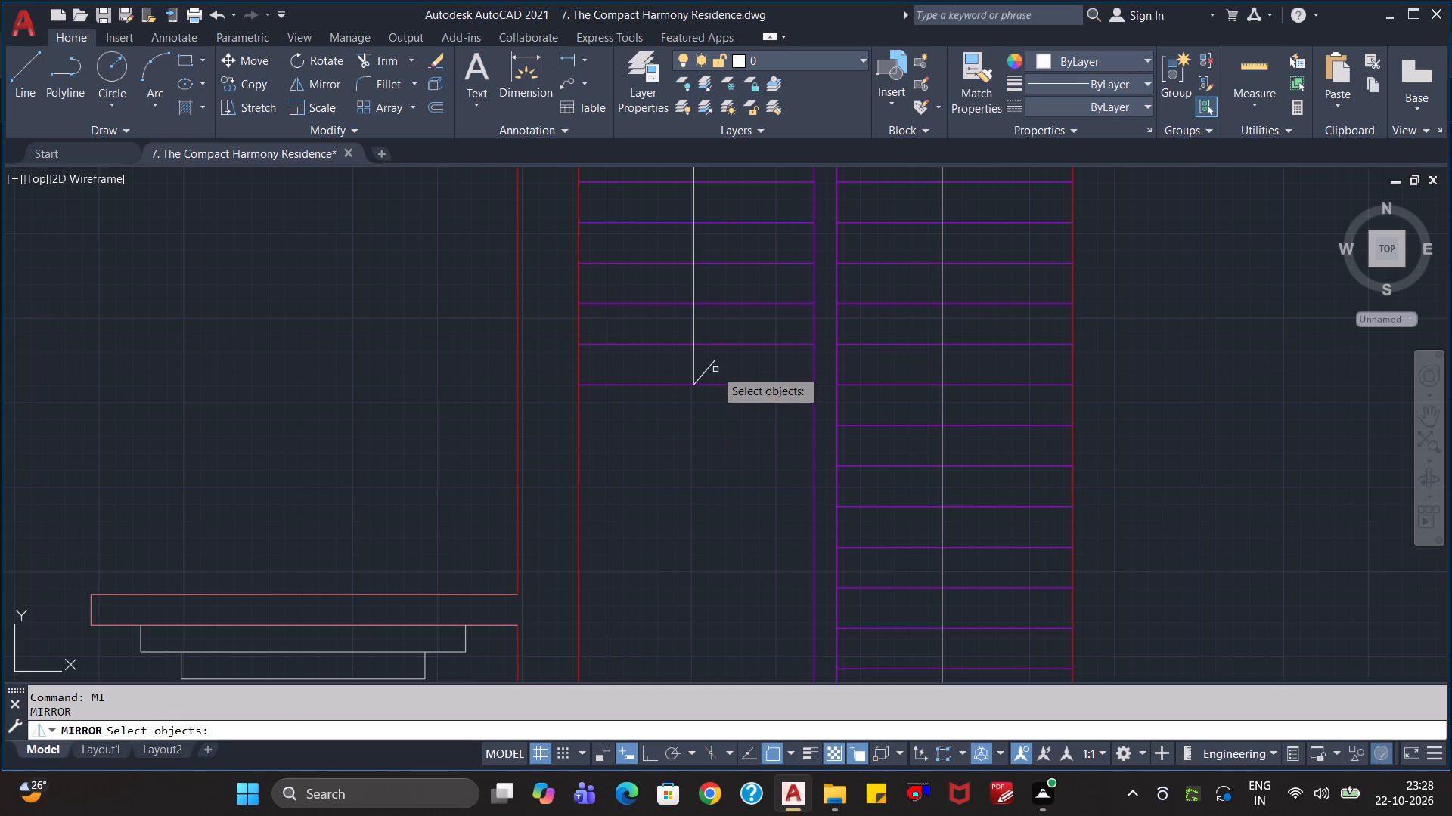
click(712, 368)
key(Return)
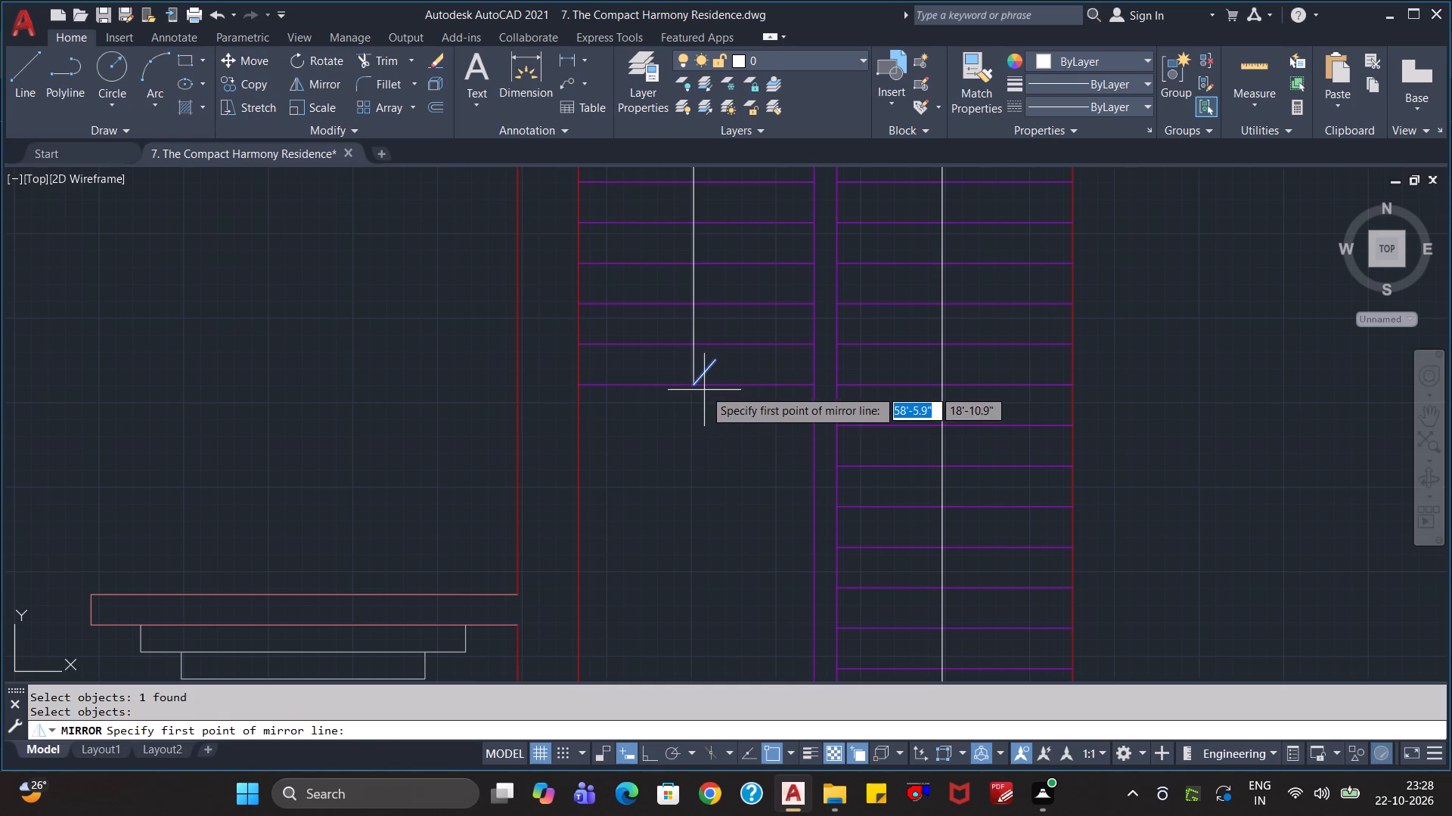
click(696, 385)
click(693, 259)
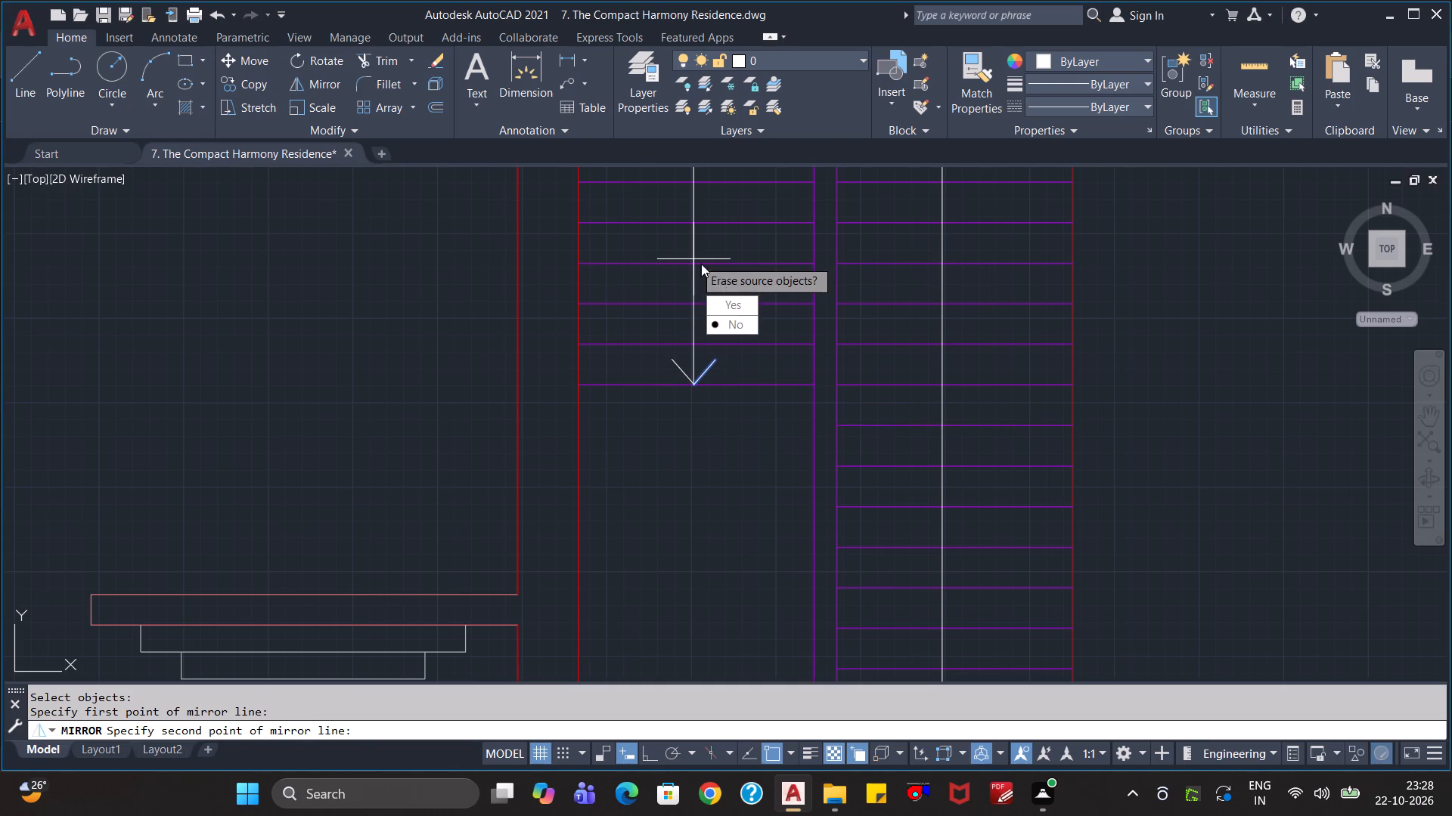
drag(729, 323, 695, 259)
key(Escape)
key(Escape)
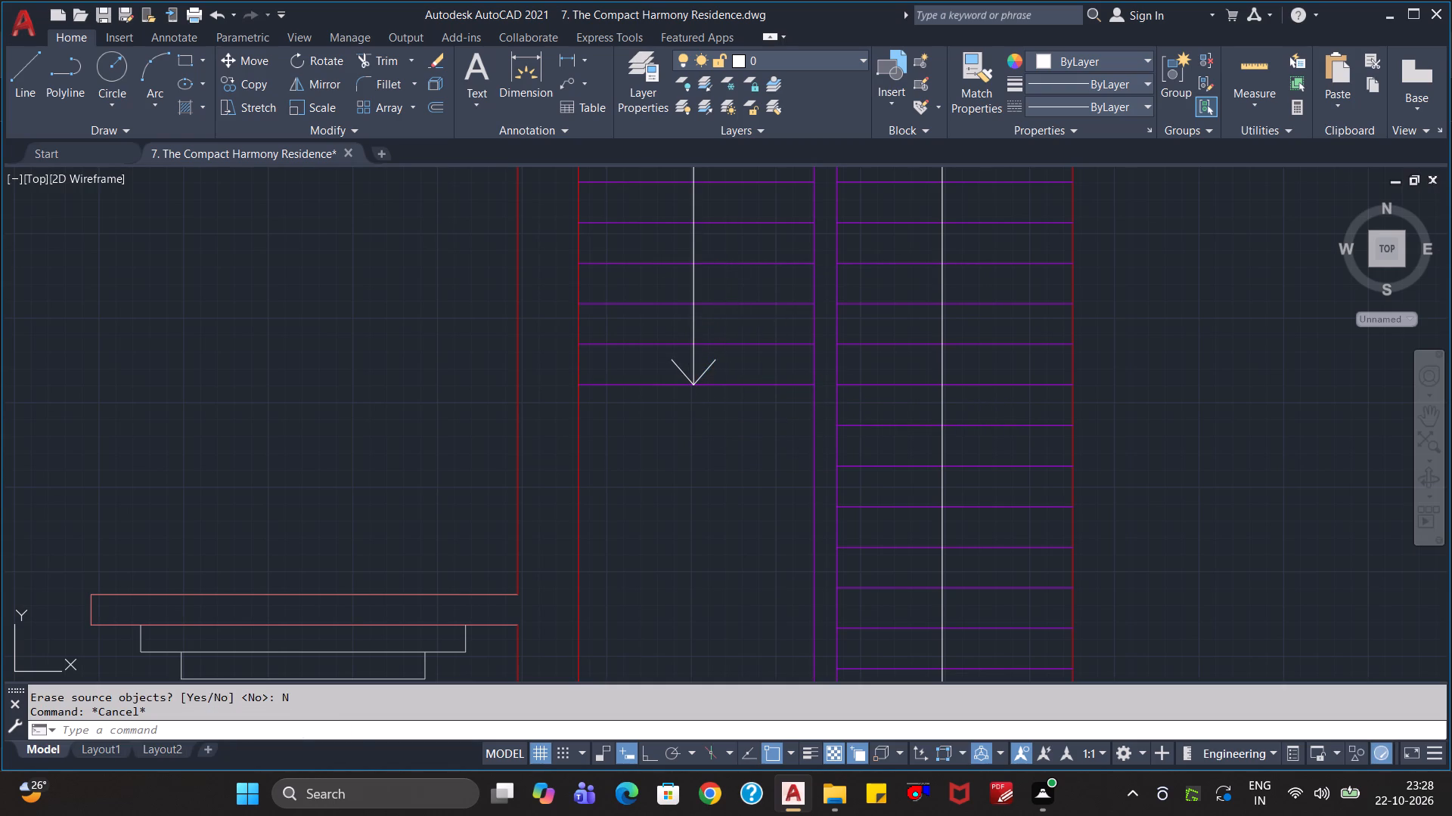
Measure the upper of the two rightmost loose window symbols beside the floor plan.
scroll(752, 357, down, 3)
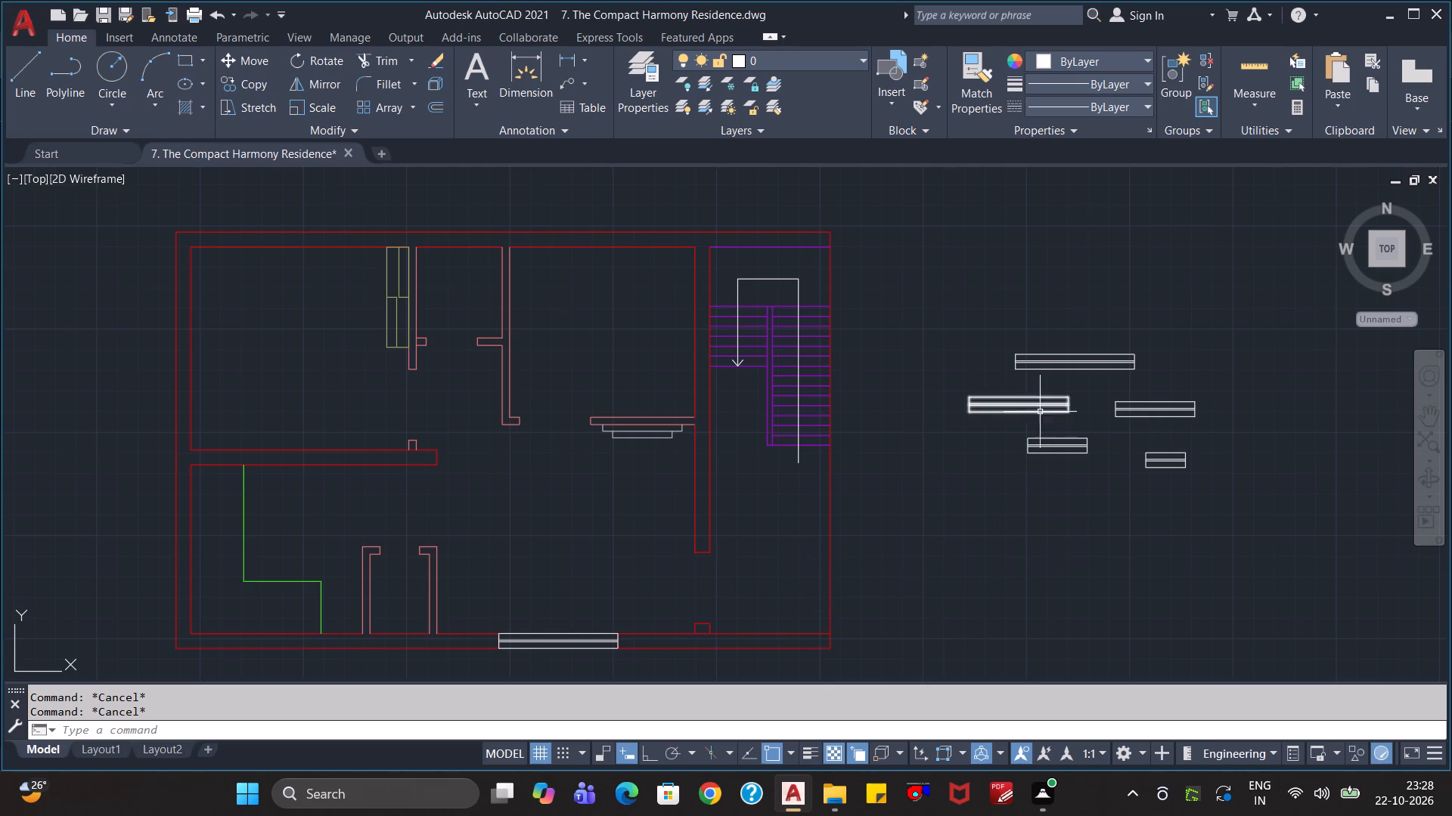
click(1224, 428)
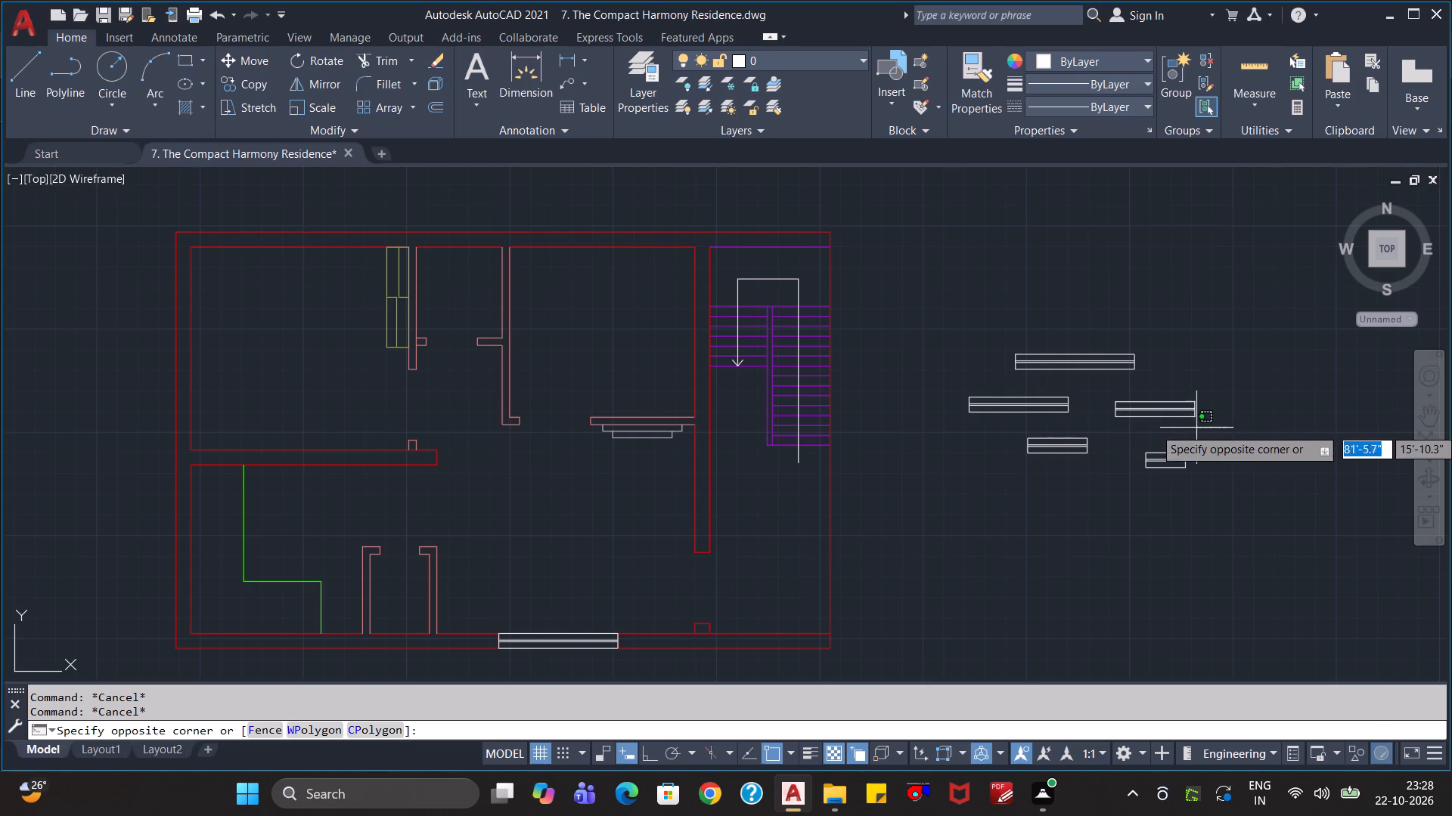
click(1103, 394)
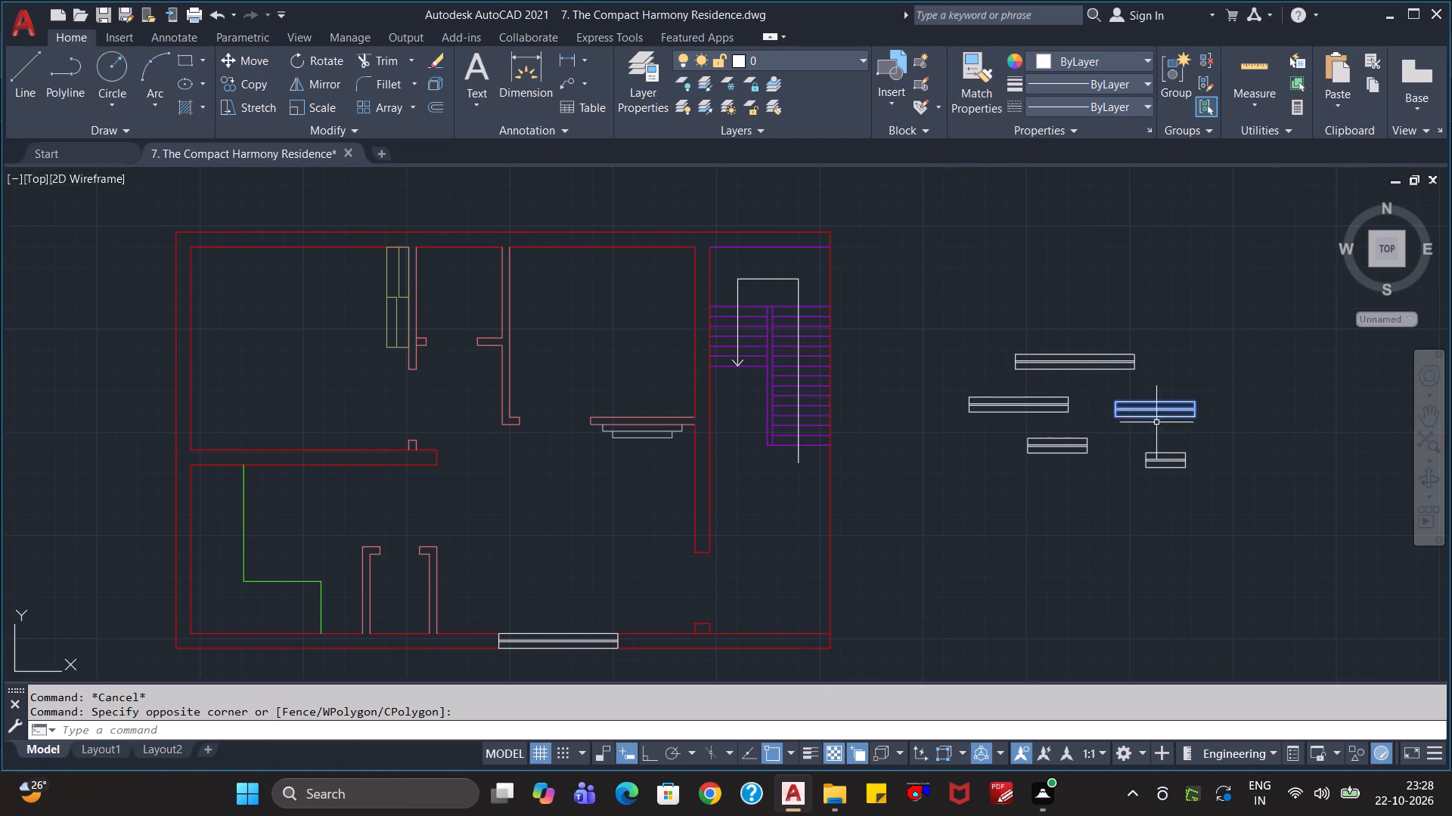
key(Escape)
click(1251, 71)
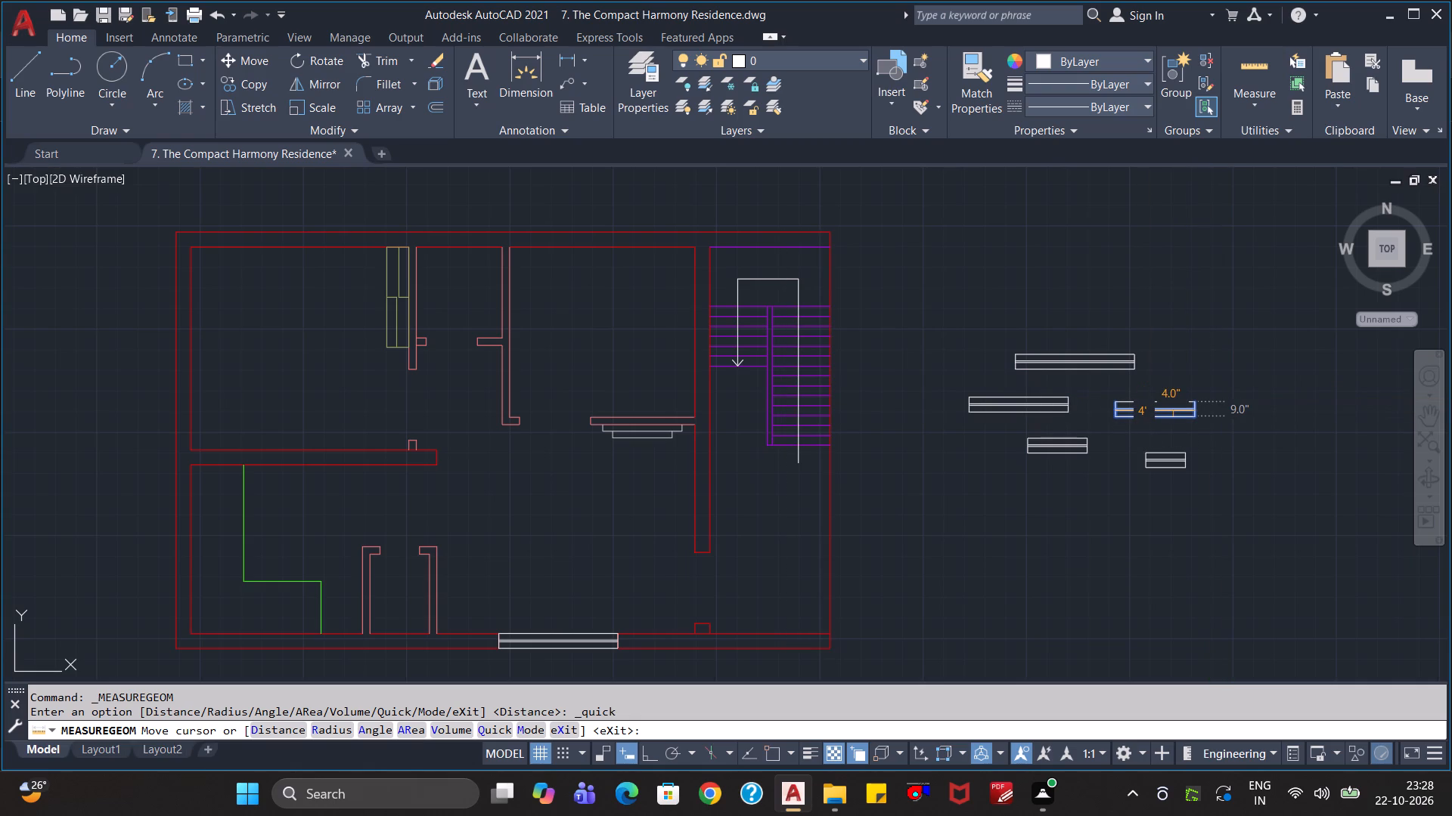
key(Escape)
click(1218, 420)
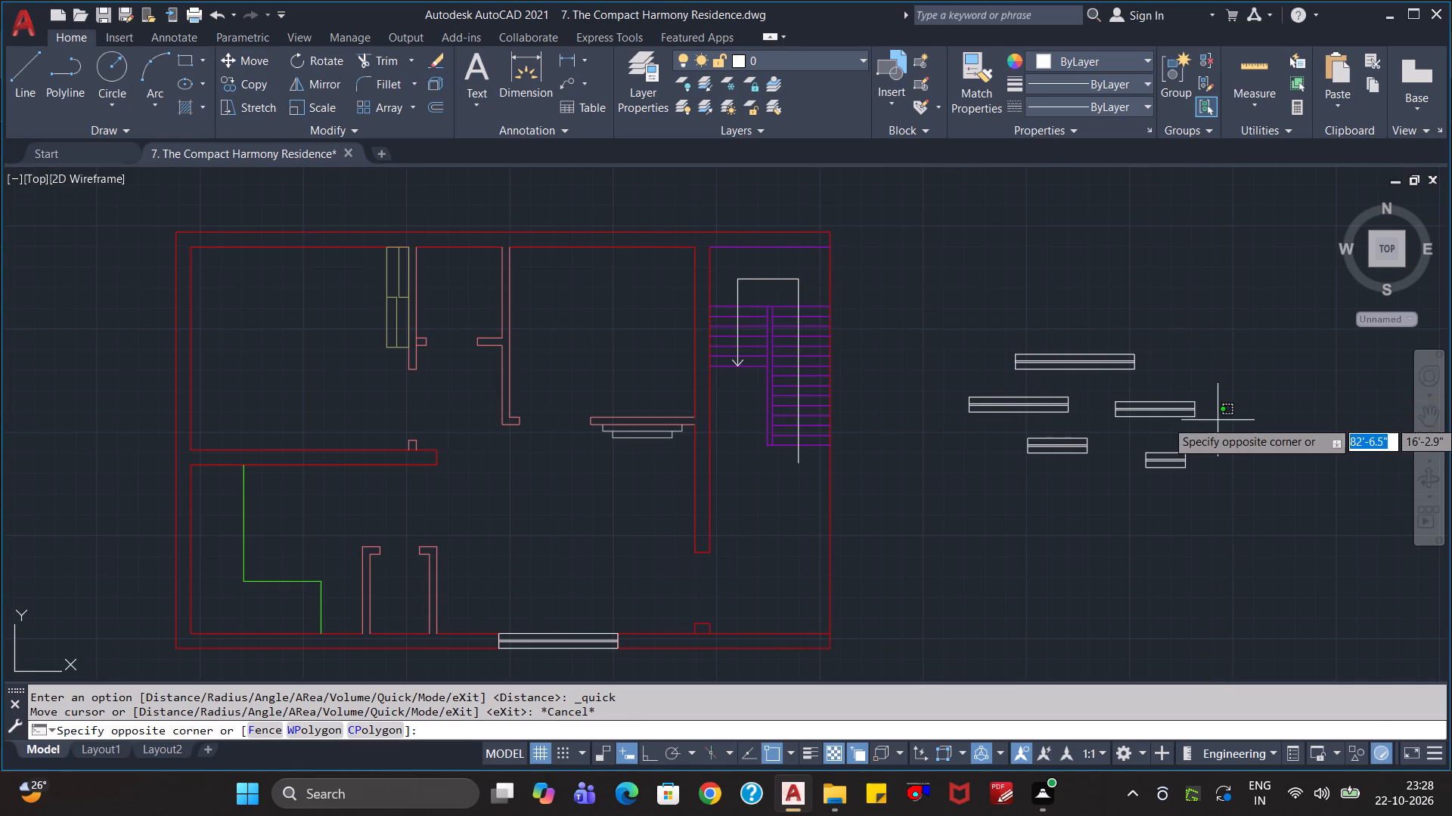
click(1208, 427)
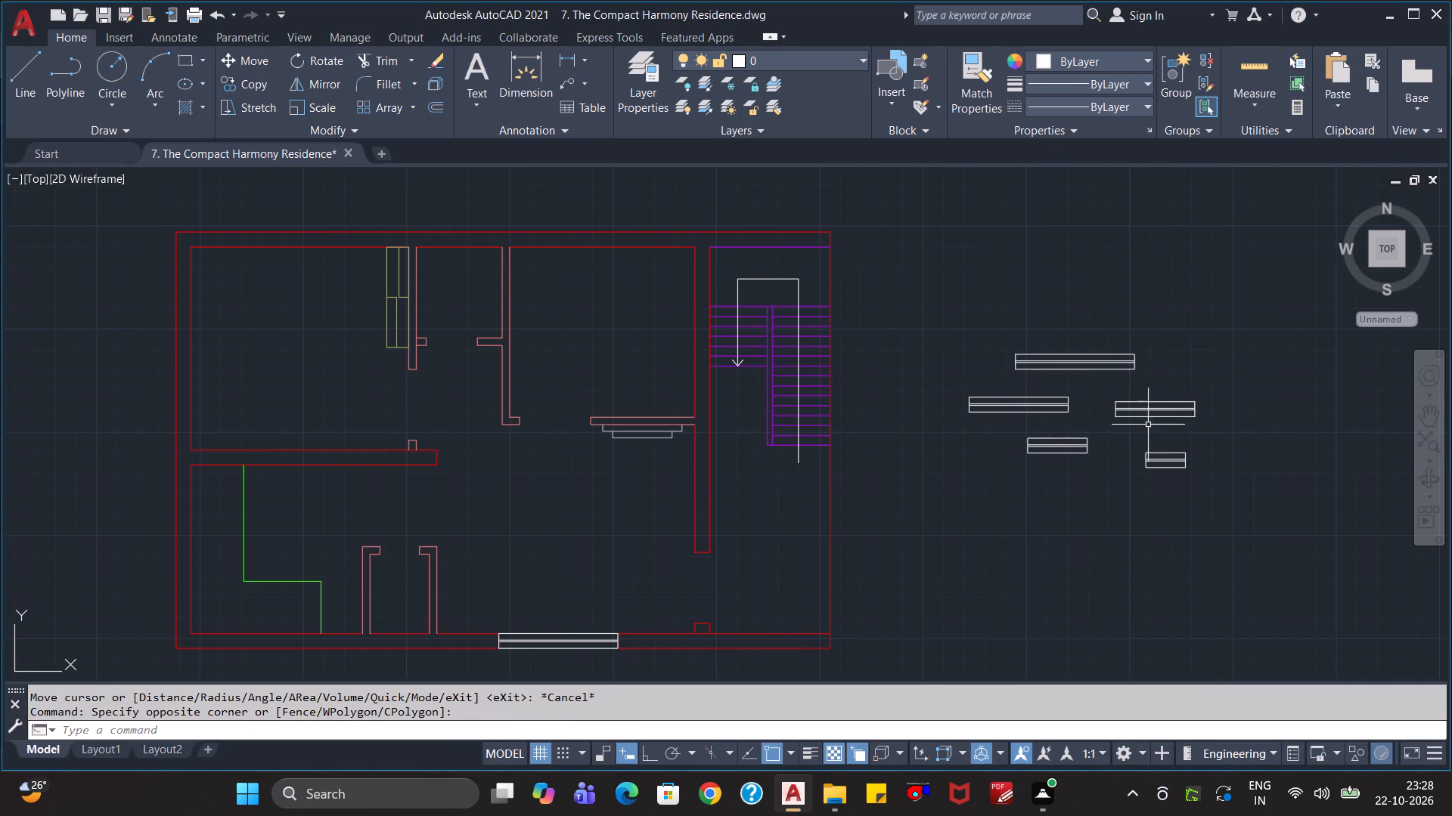
Copy the upper of the two rightmost loose window symbols onto the top outer wall of the room beside the staircase.
click(1146, 406)
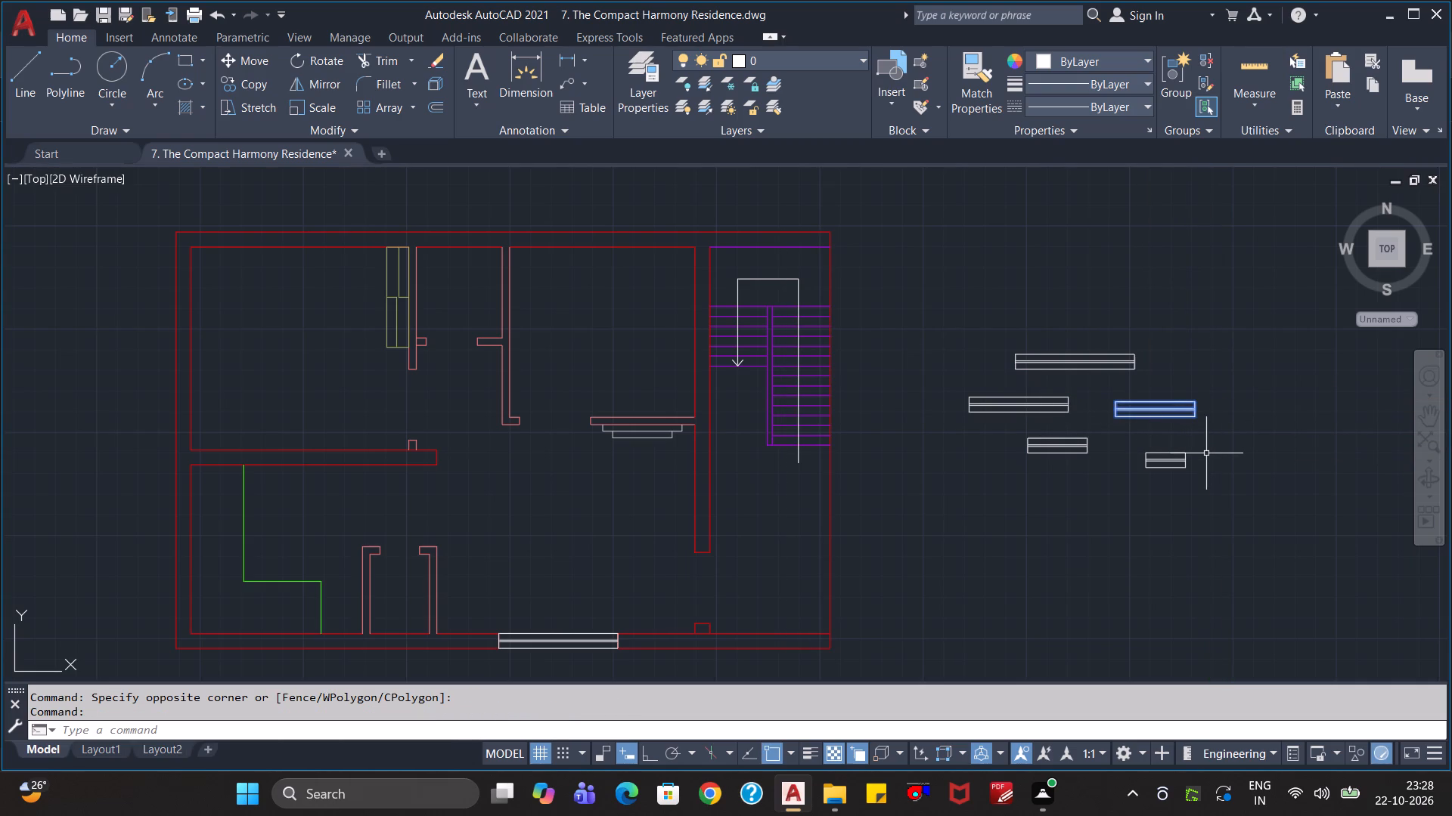
text(co)
key(Return)
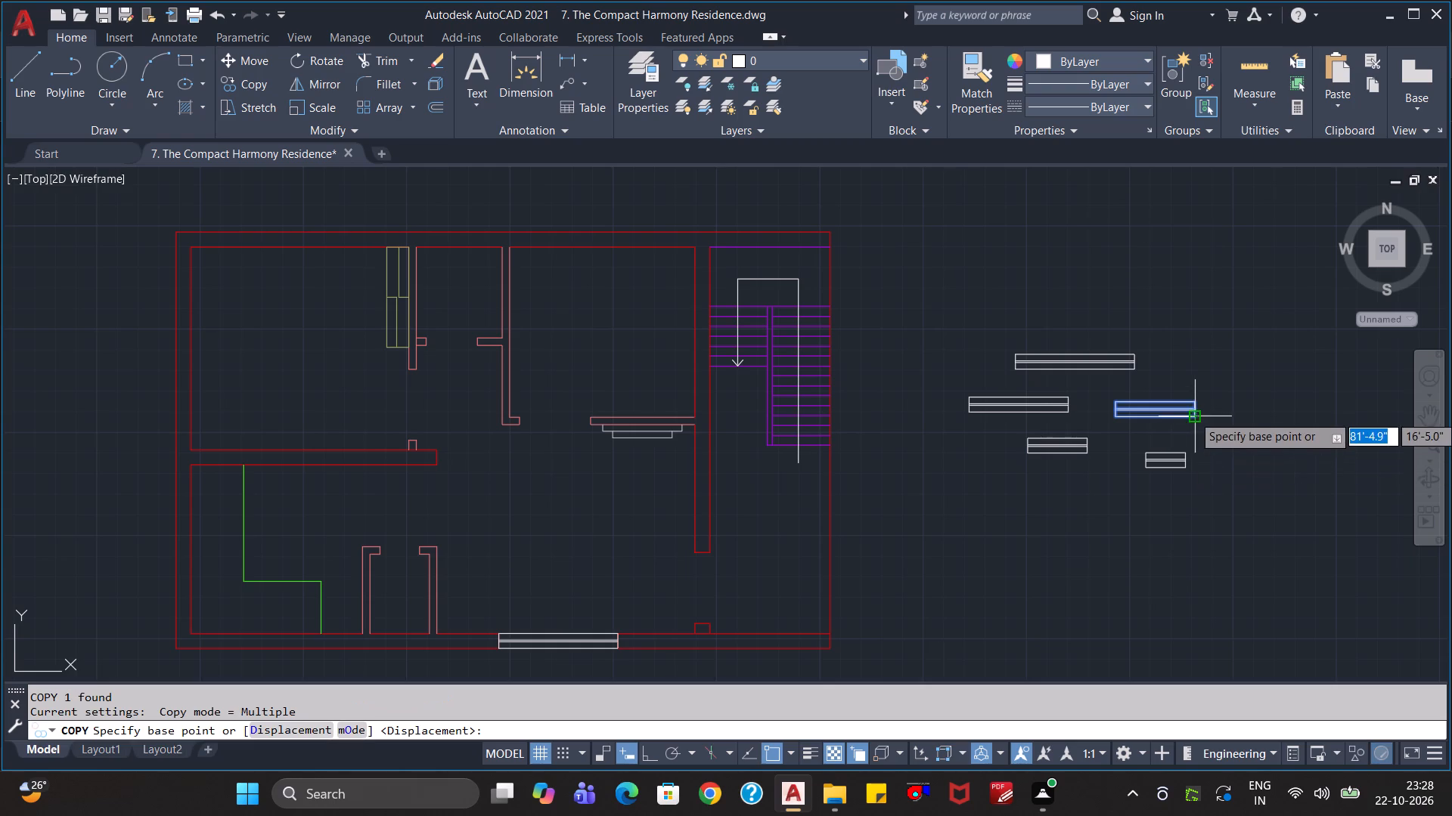
click(1115, 419)
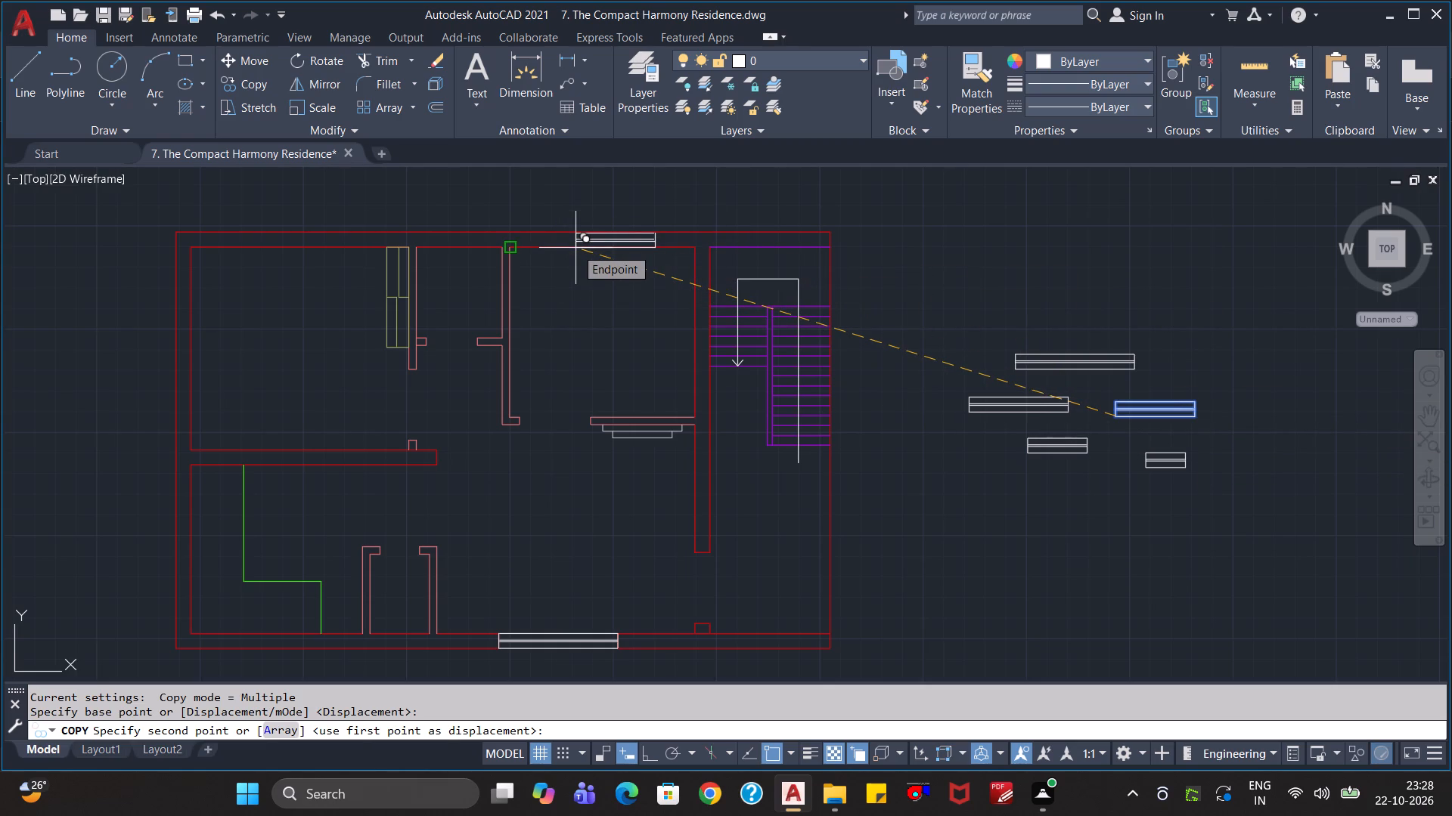
scroll(576, 247, up, 3)
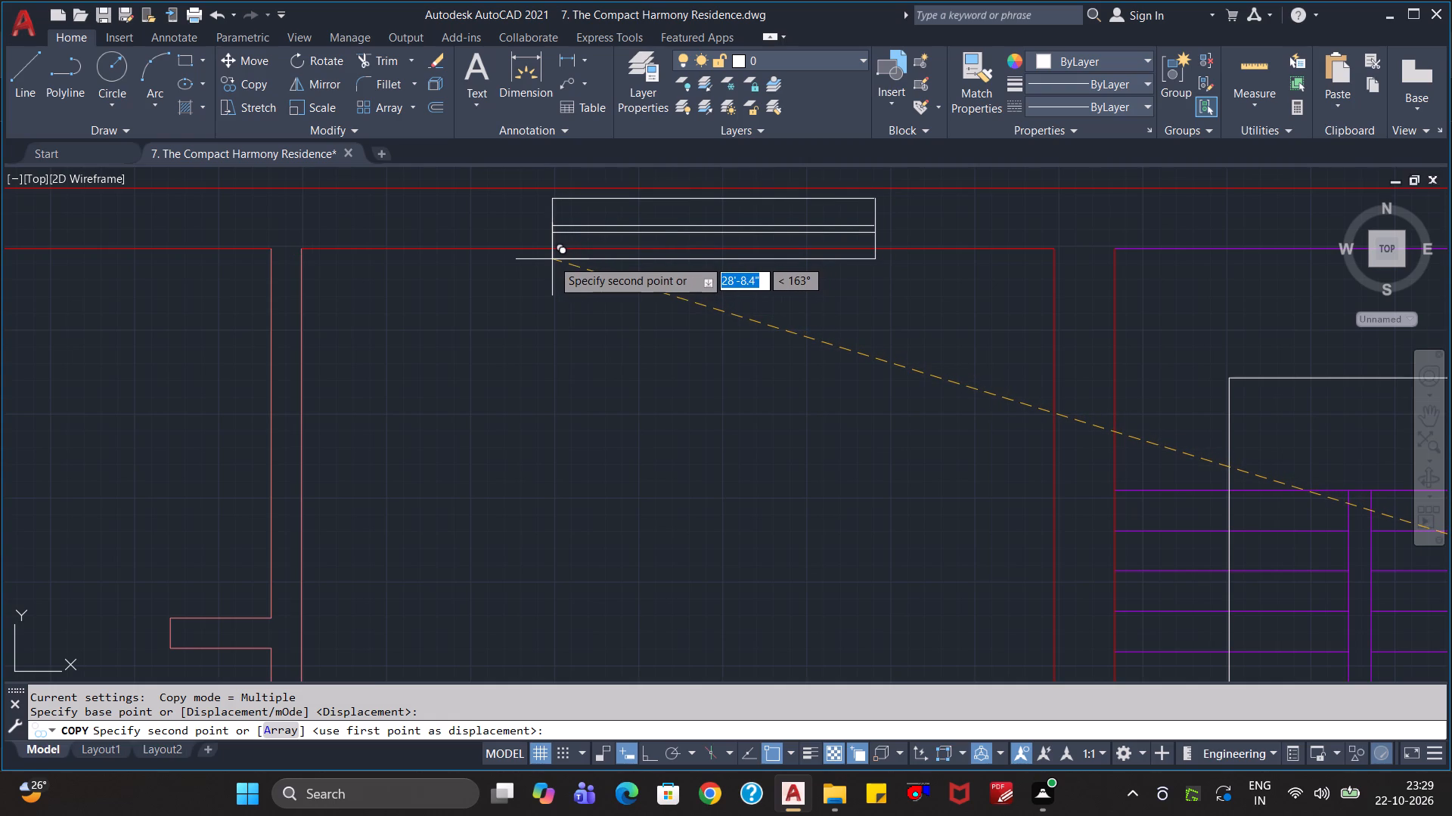
click(552, 259)
scroll(495, 371, down, 1)
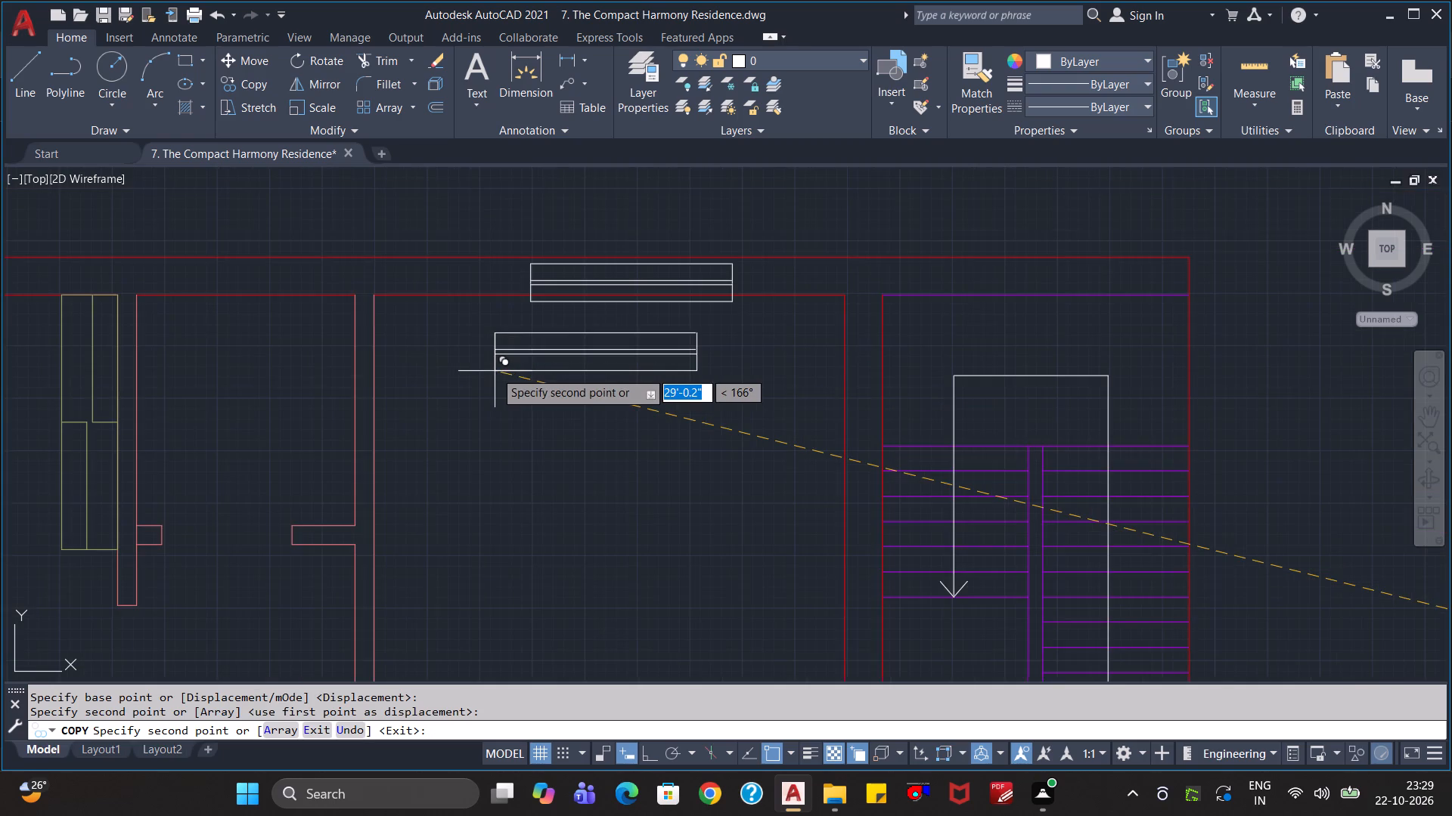
middle_drag(501, 375, 819, 462)
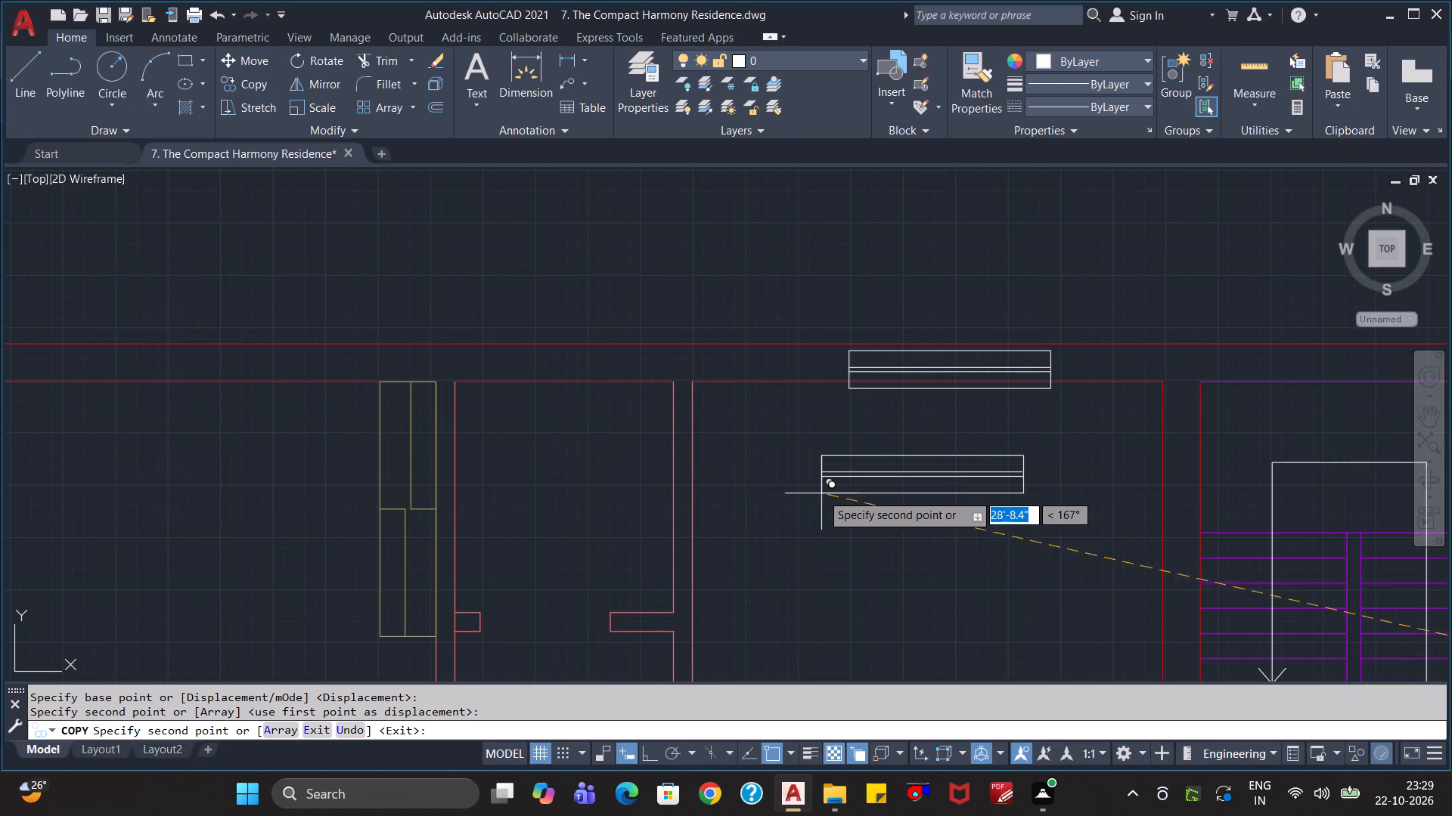
middle_drag(821, 494, 1107, 502)
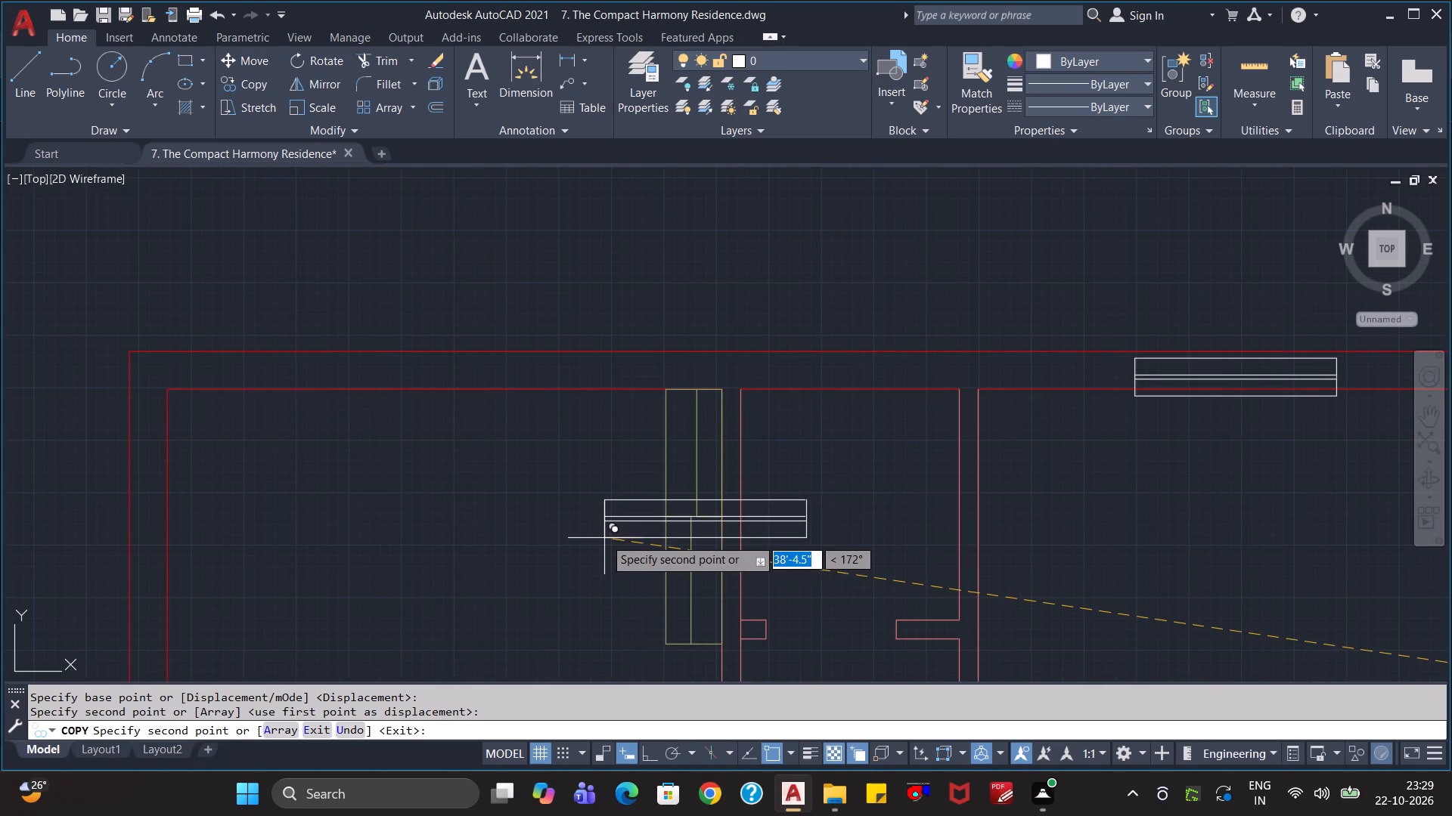
middle_drag(492, 559, 940, 350)
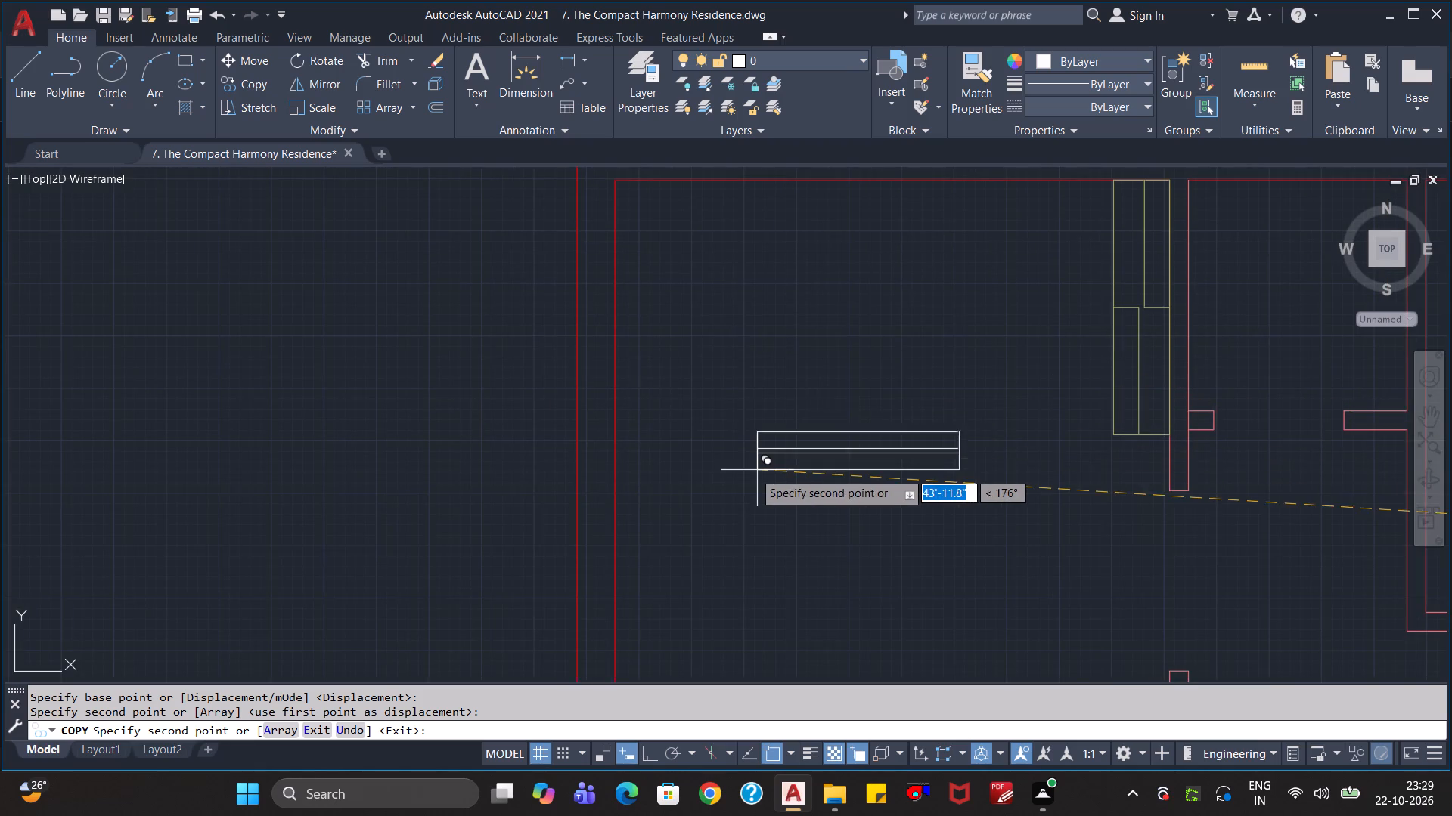
scroll(753, 471, down, 1)
middle_drag(765, 500, 734, 401)
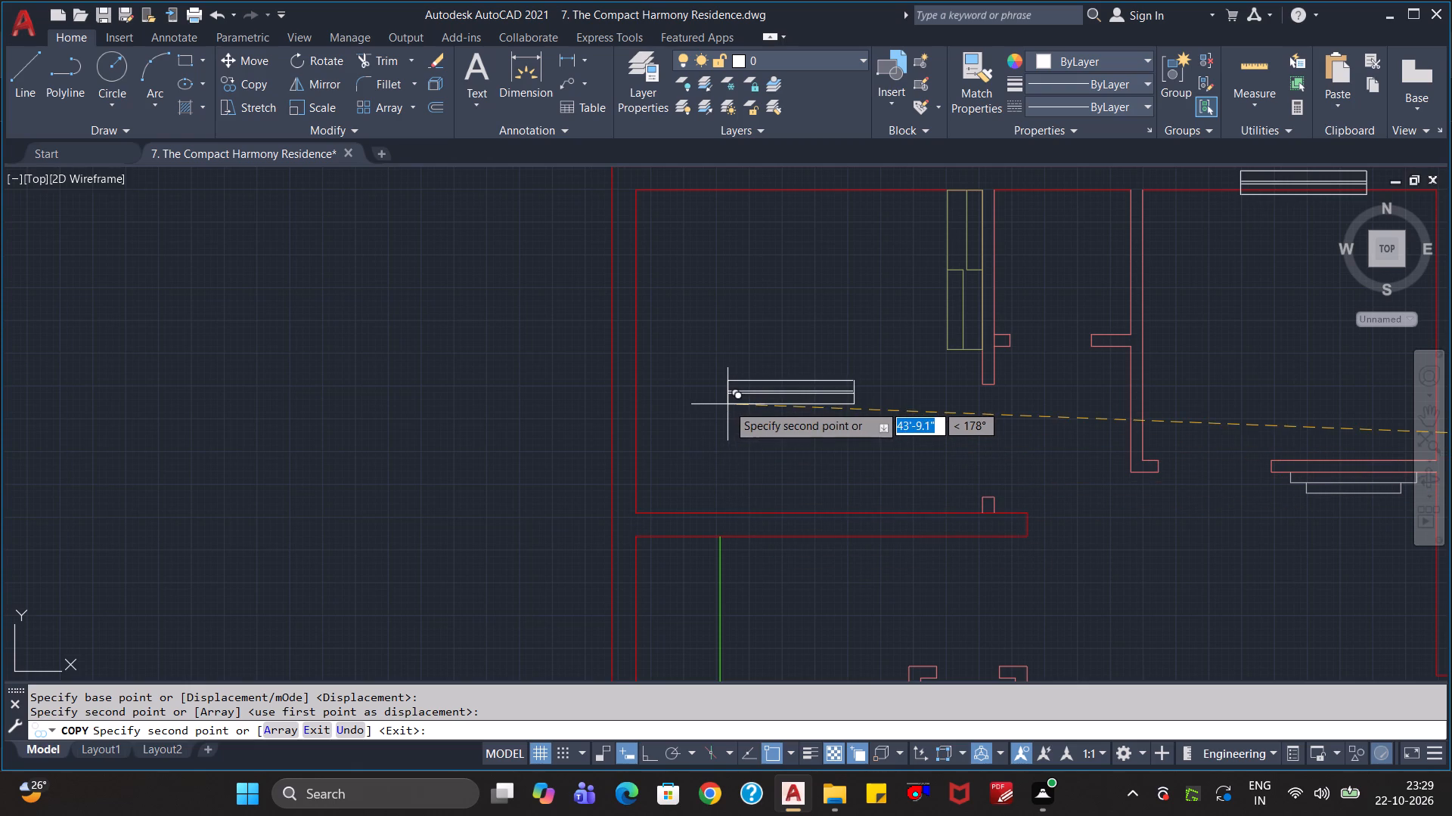
scroll(725, 400, down, 2)
key(Escape)
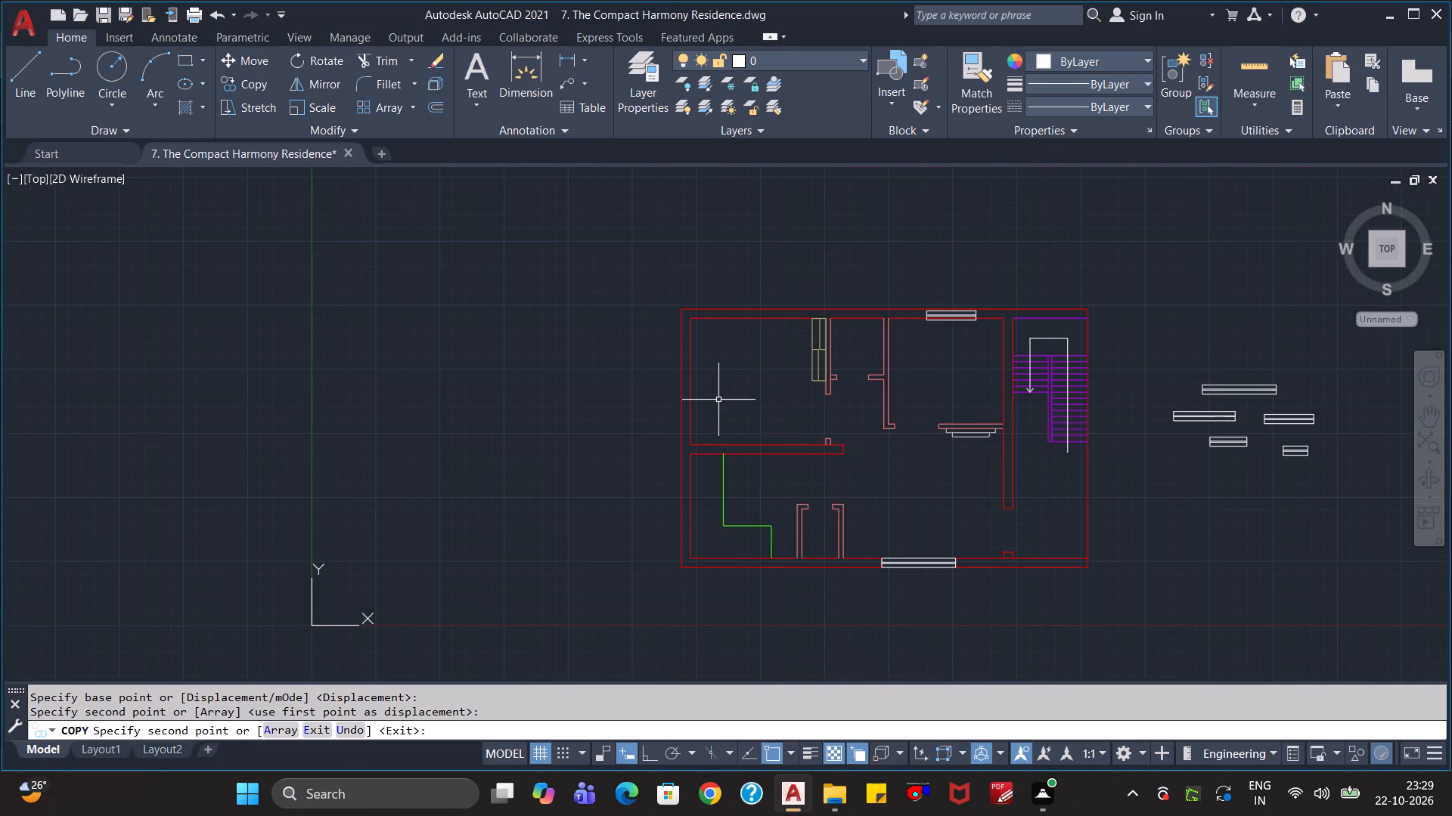
key(Escape)
key(Escape)
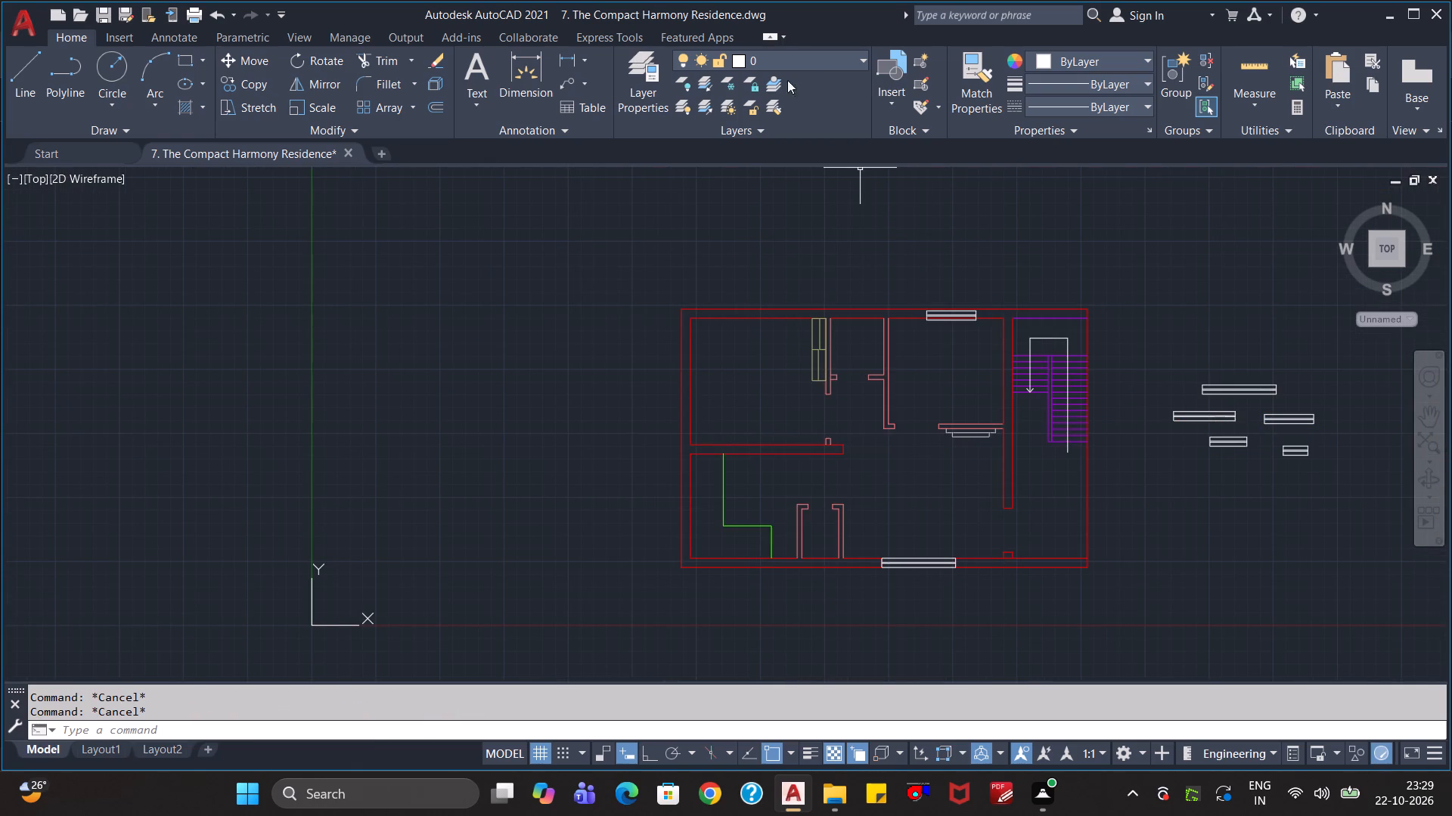
Dimension the full height of the floor plan's left outer wall, placing the dimension line outside the plan.
click(530, 58)
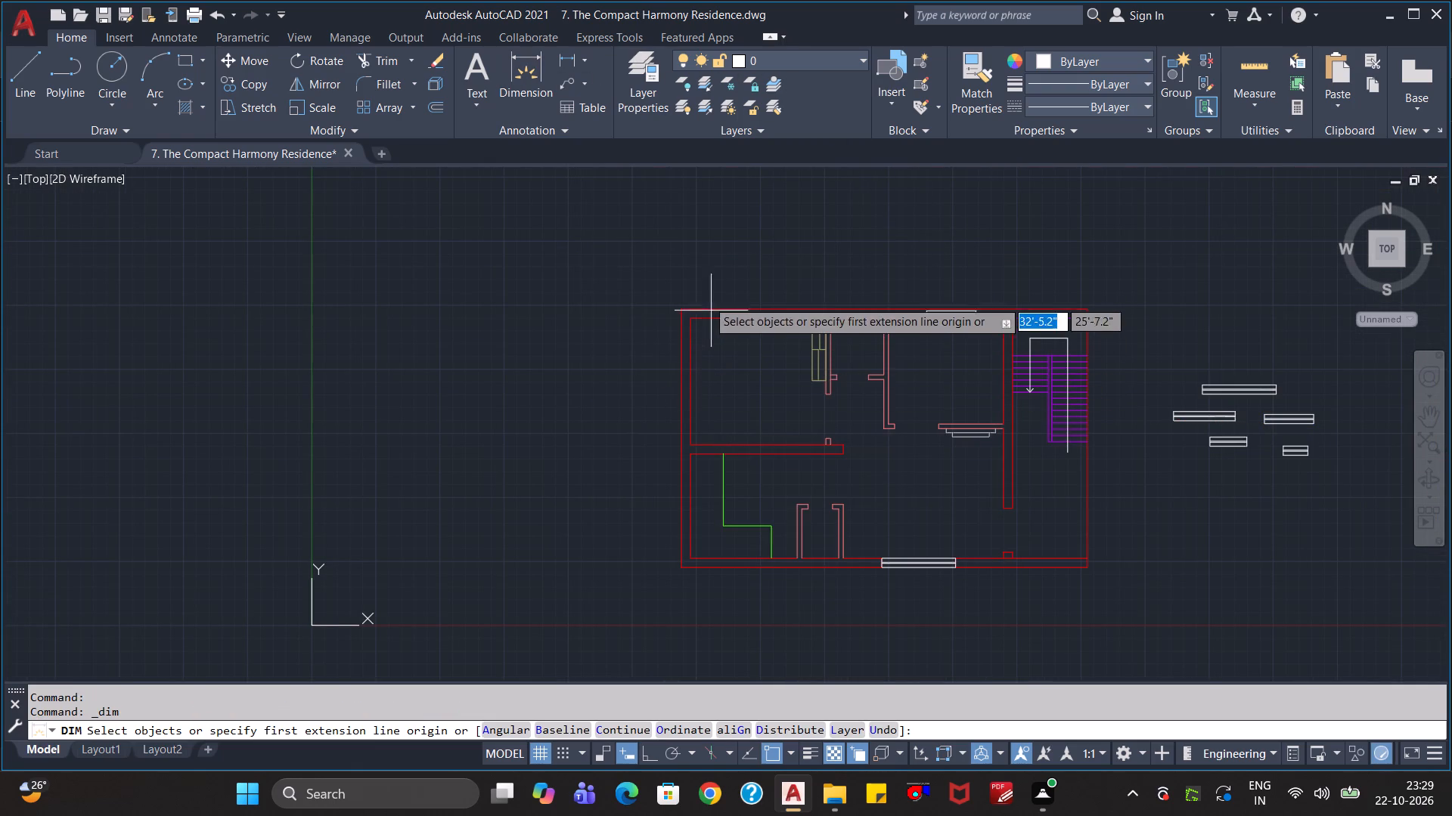
click(678, 308)
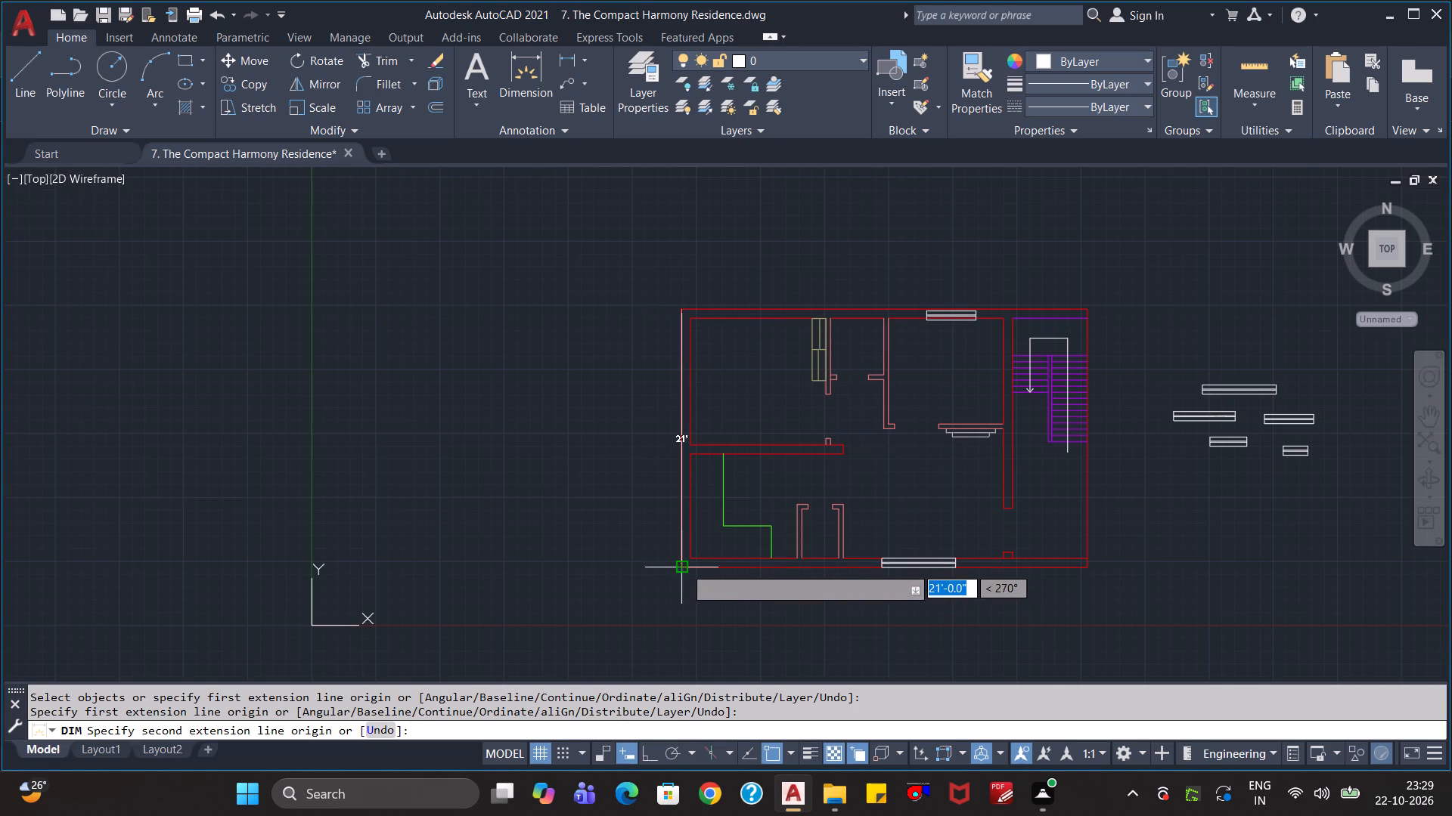
click(684, 566)
click(616, 567)
Dimension the full width of the floor plan along its top outer wall, placing the dimension line above the plan.
scroll(613, 409, up, 2)
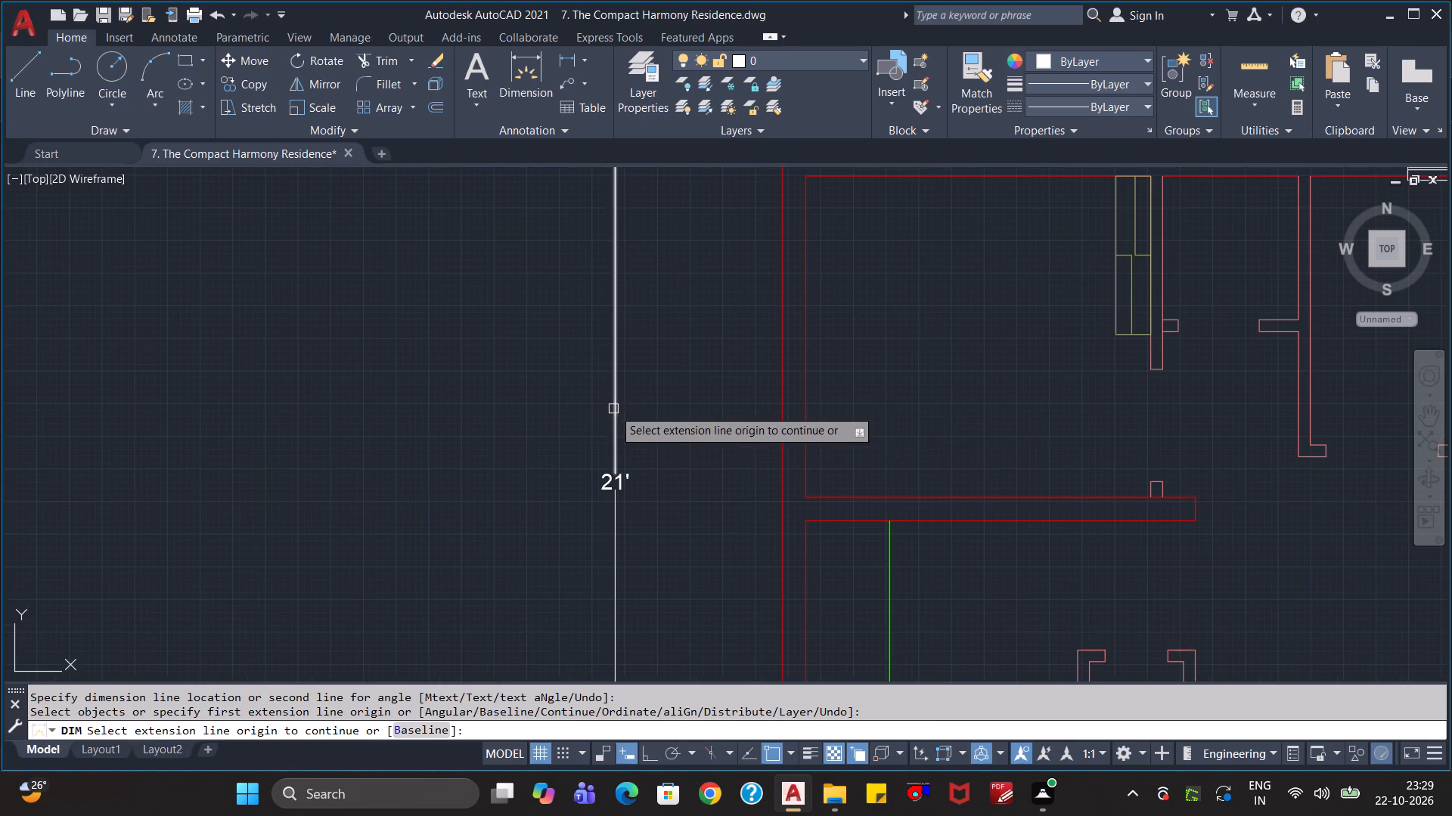
scroll(666, 449, down, 1)
middle_drag(862, 386, 755, 460)
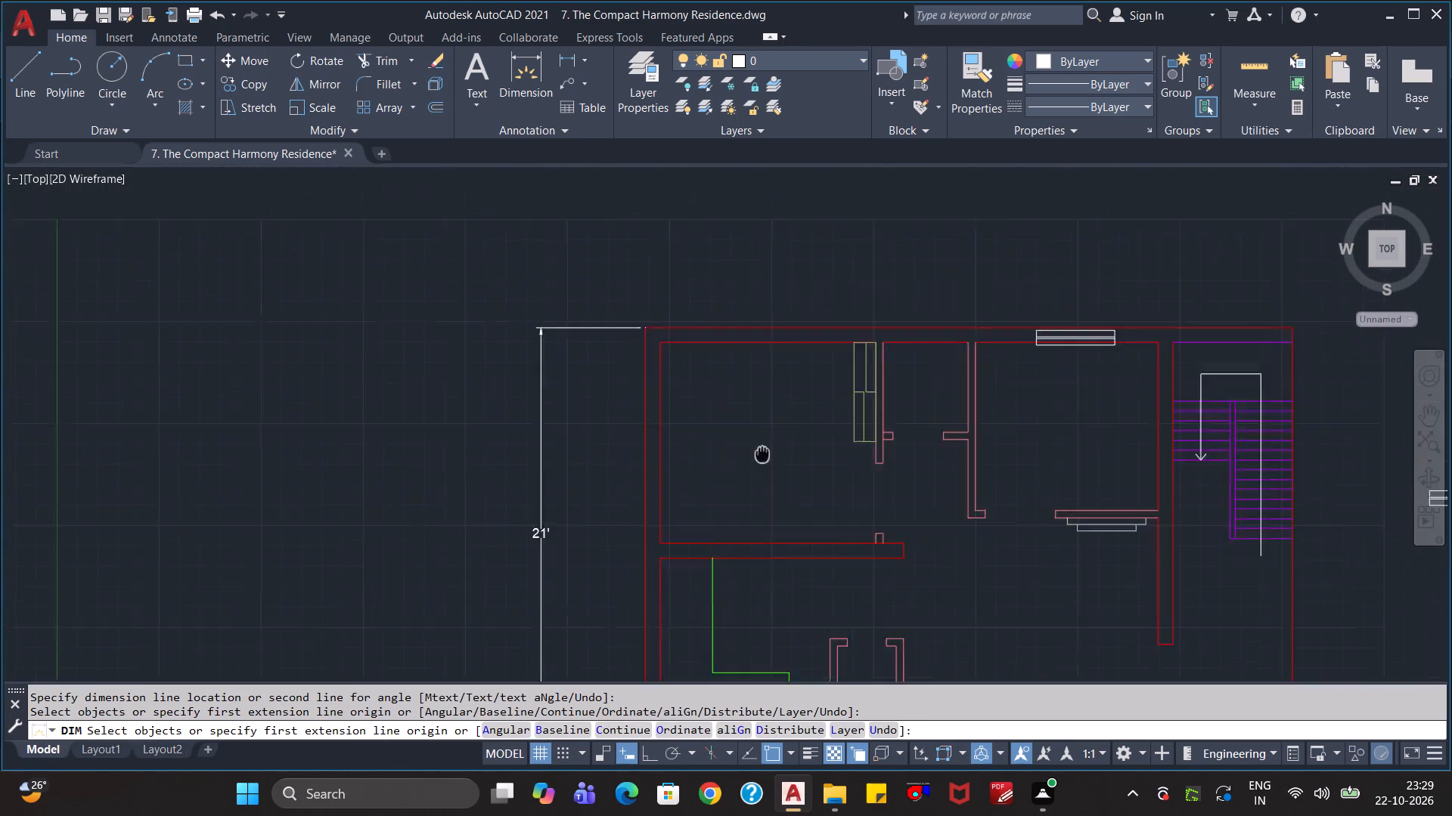
middle_drag(755, 460, 605, 561)
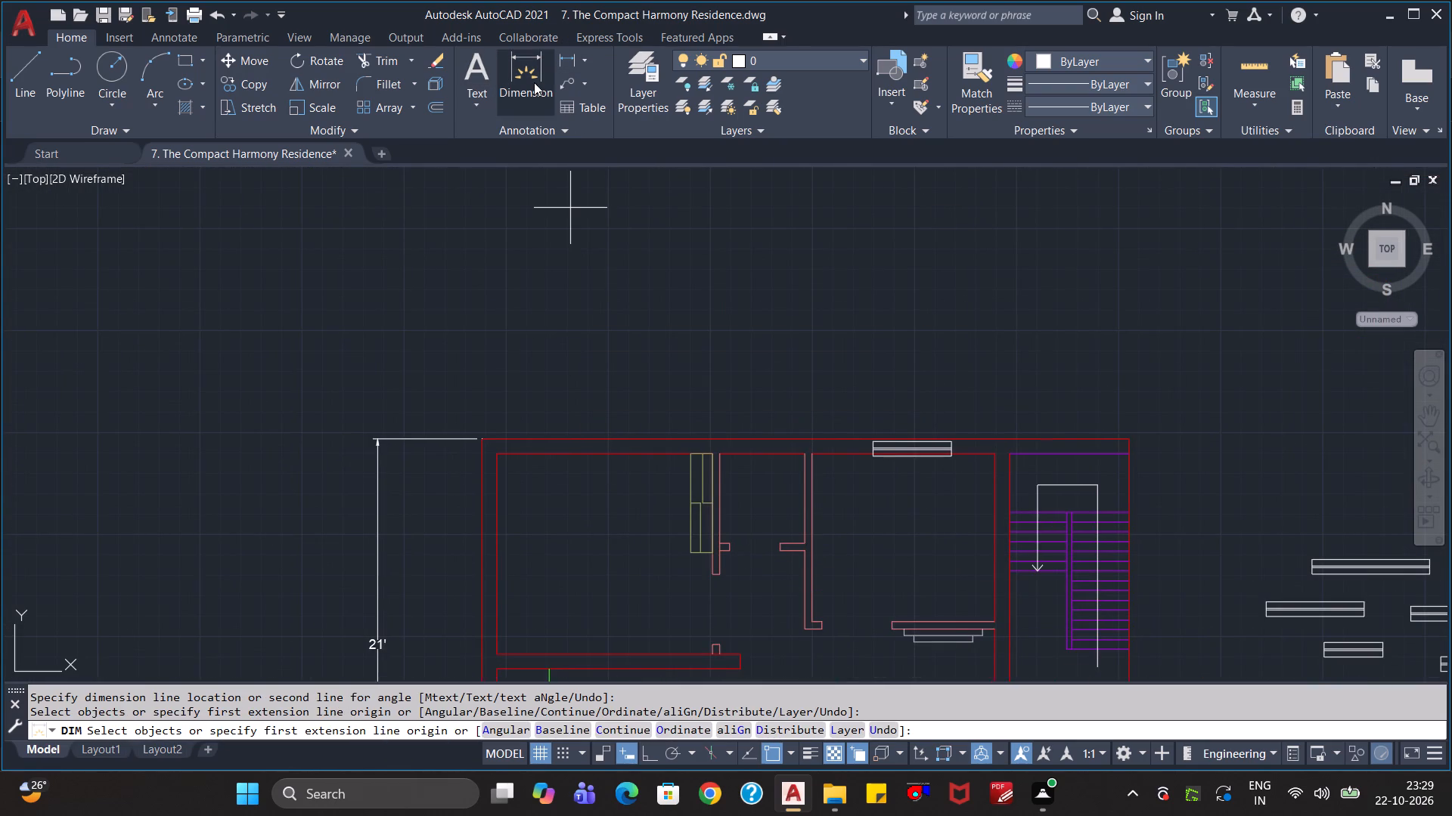
click(532, 82)
click(482, 444)
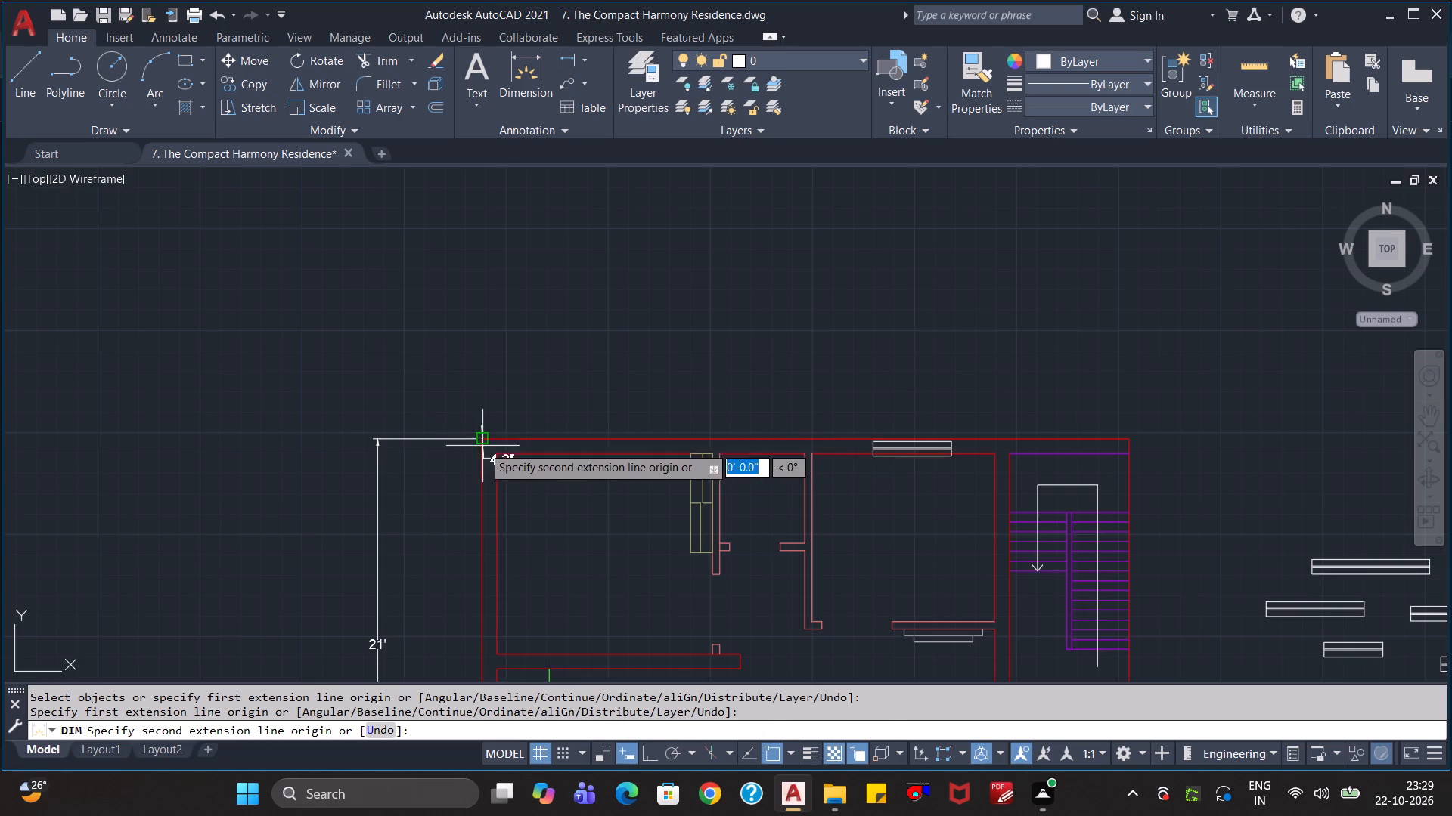
click(1126, 437)
click(1108, 341)
Place a centre-aligned multiline text in the upper-left room with "Master Bedroom" as its first line.
scroll(1040, 560, down, 1)
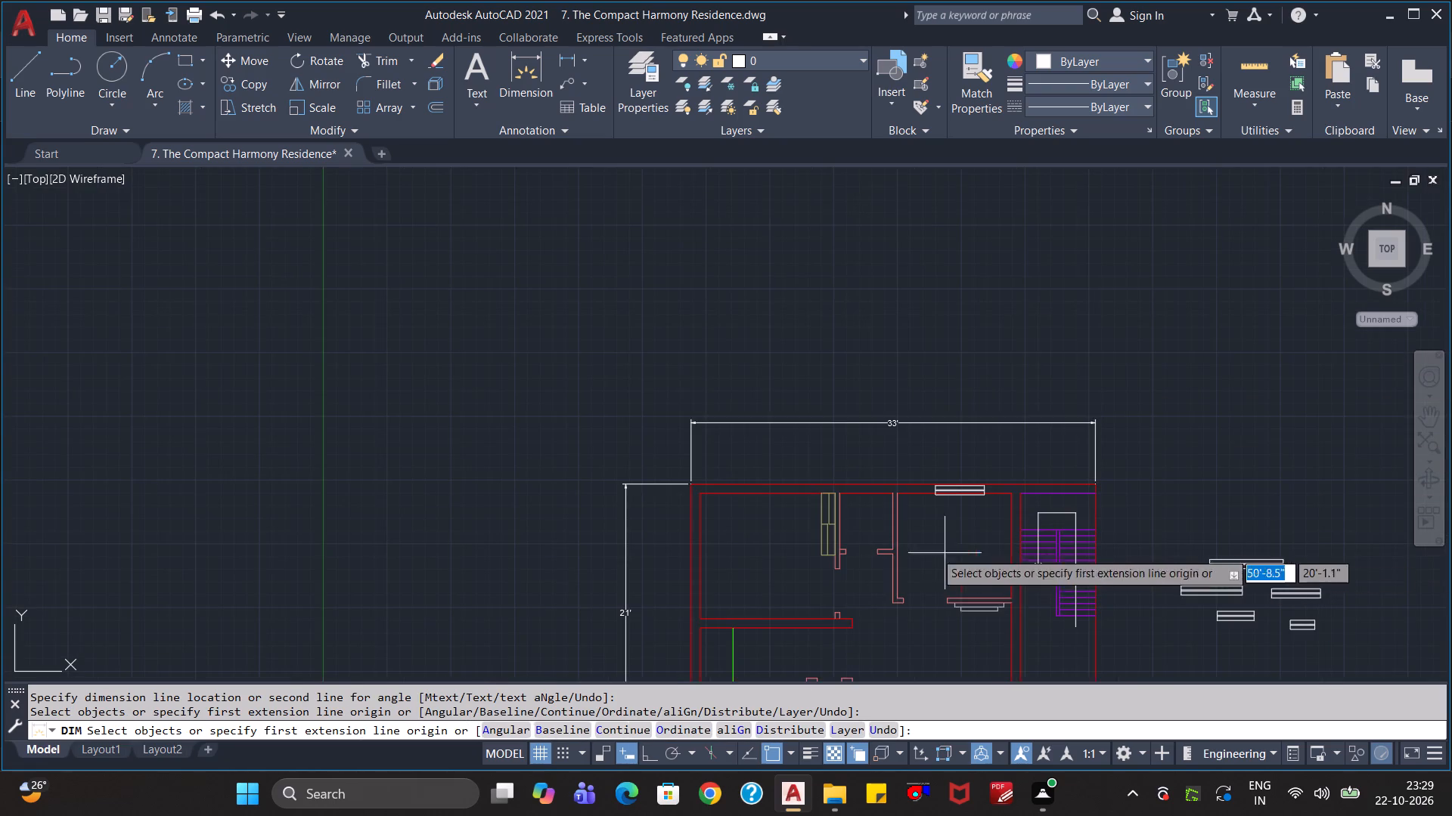
middle_drag(928, 546, 889, 394)
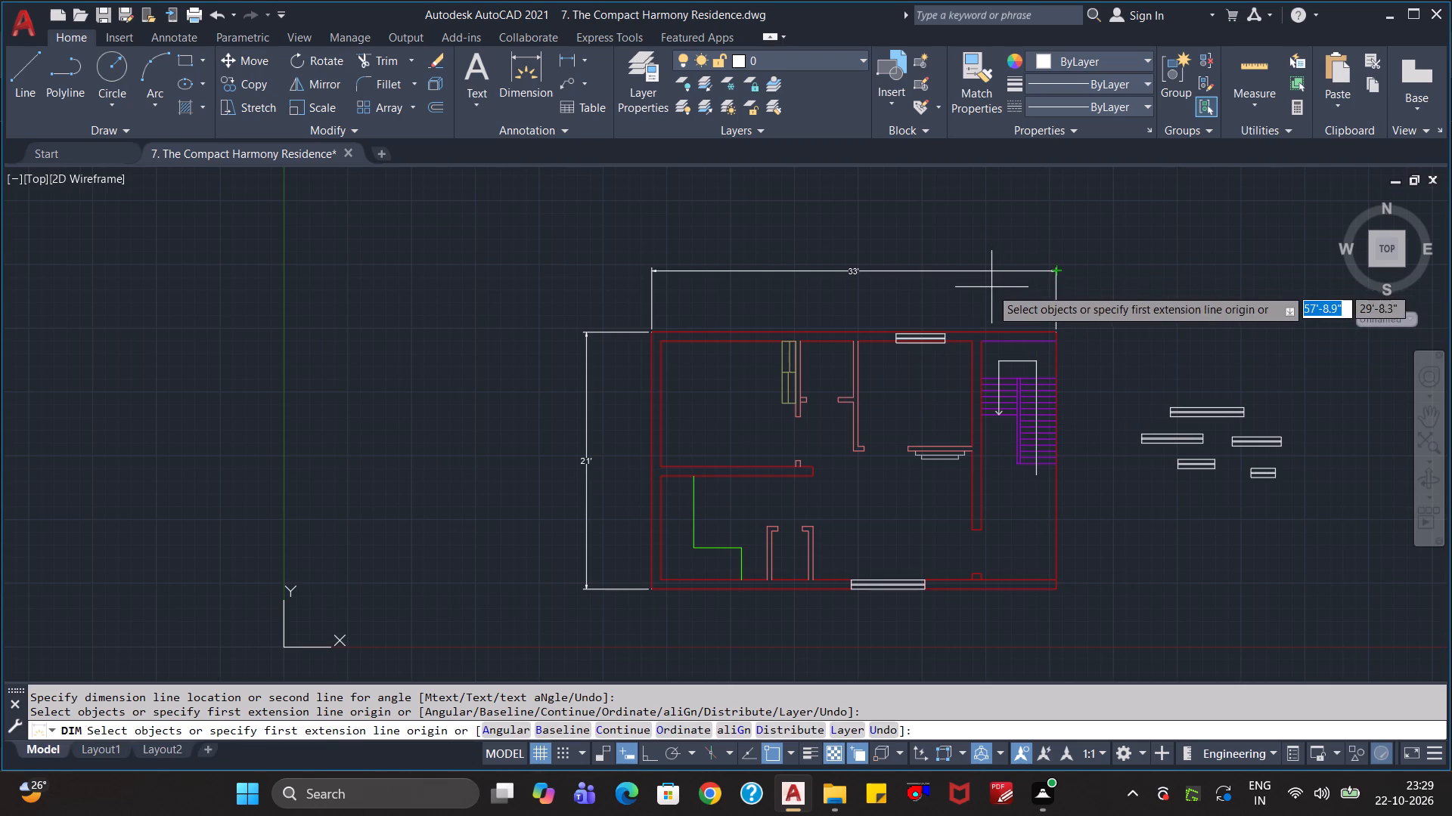
click(486, 73)
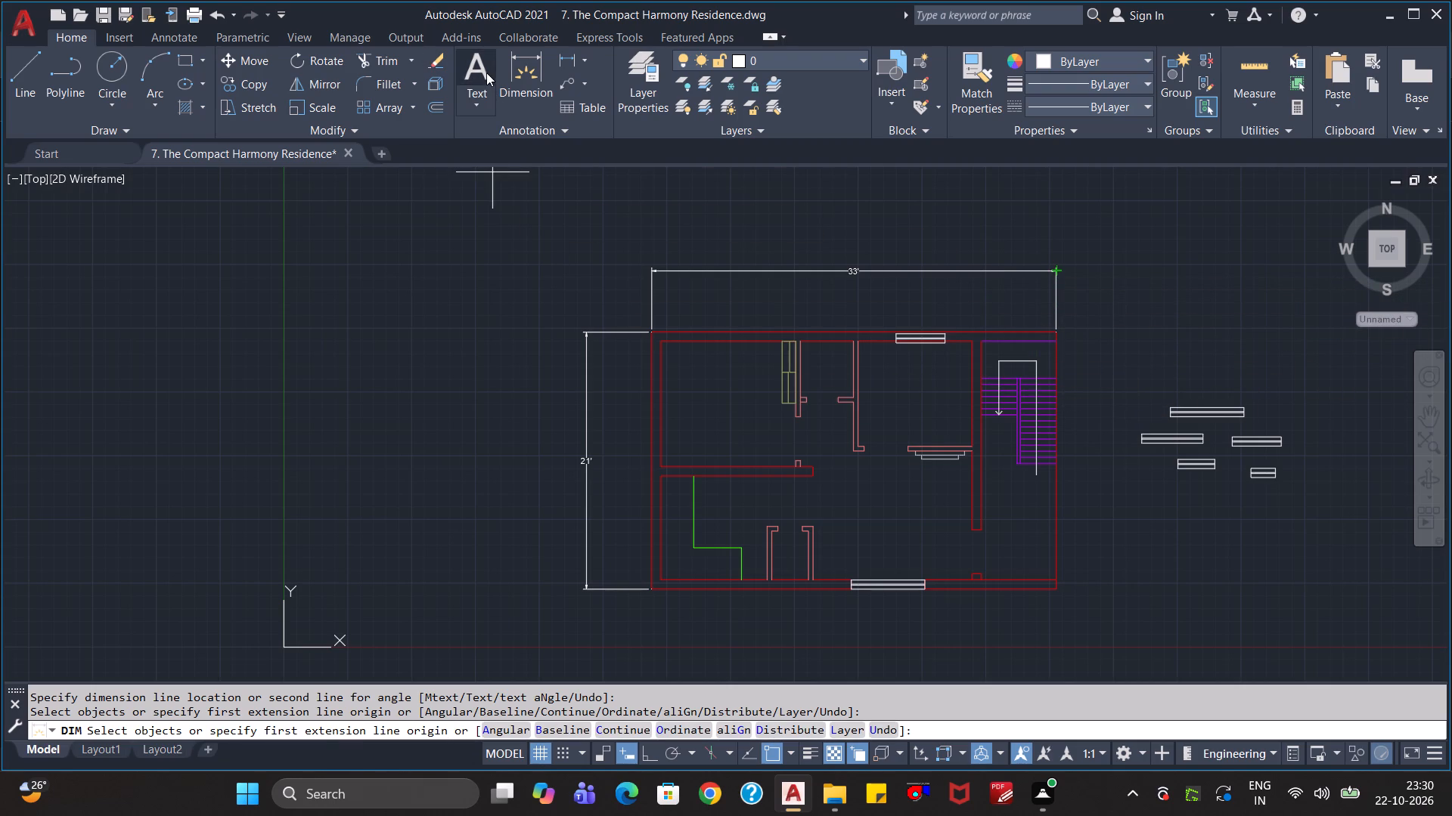
click(700, 431)
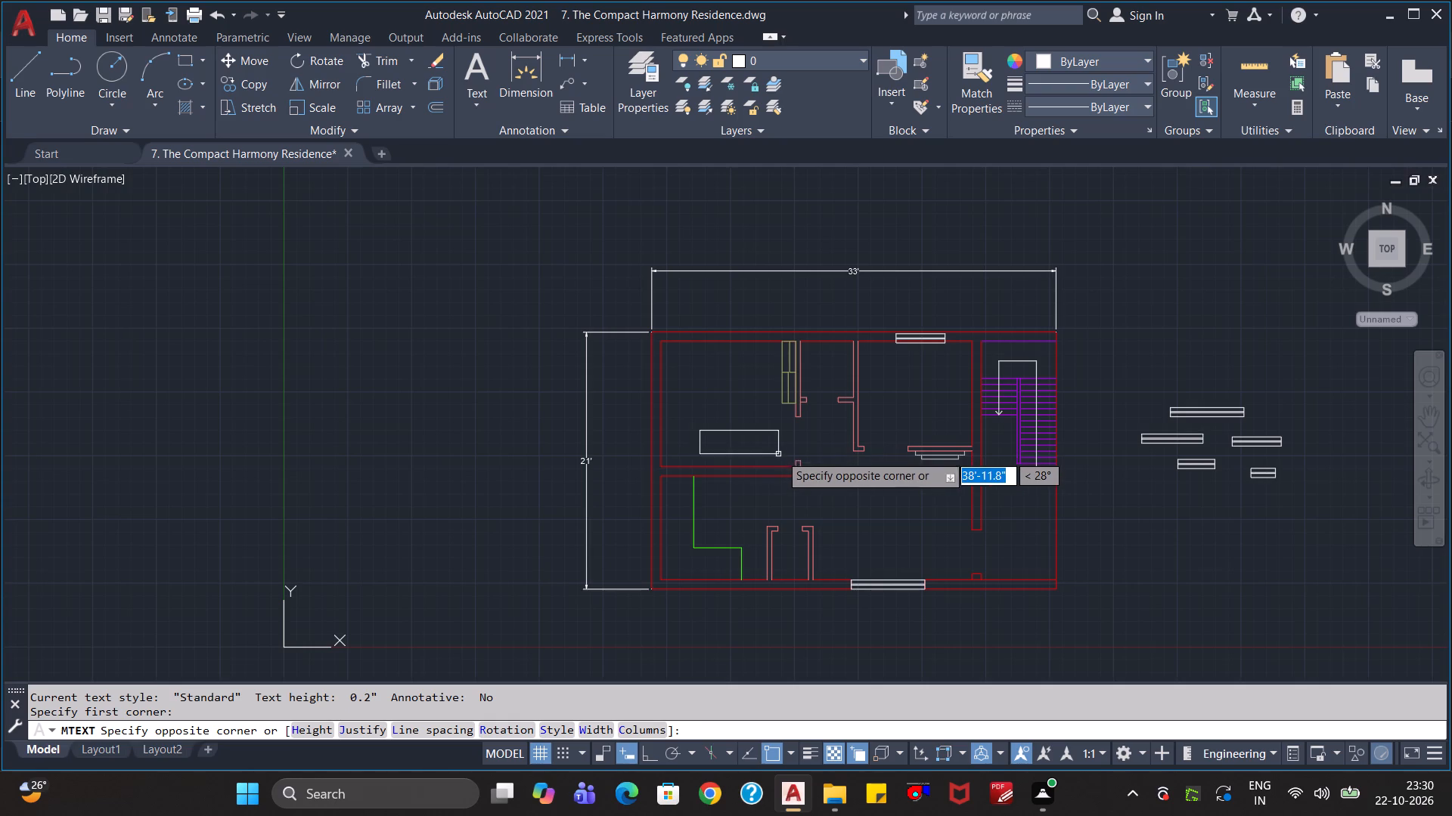
click(780, 447)
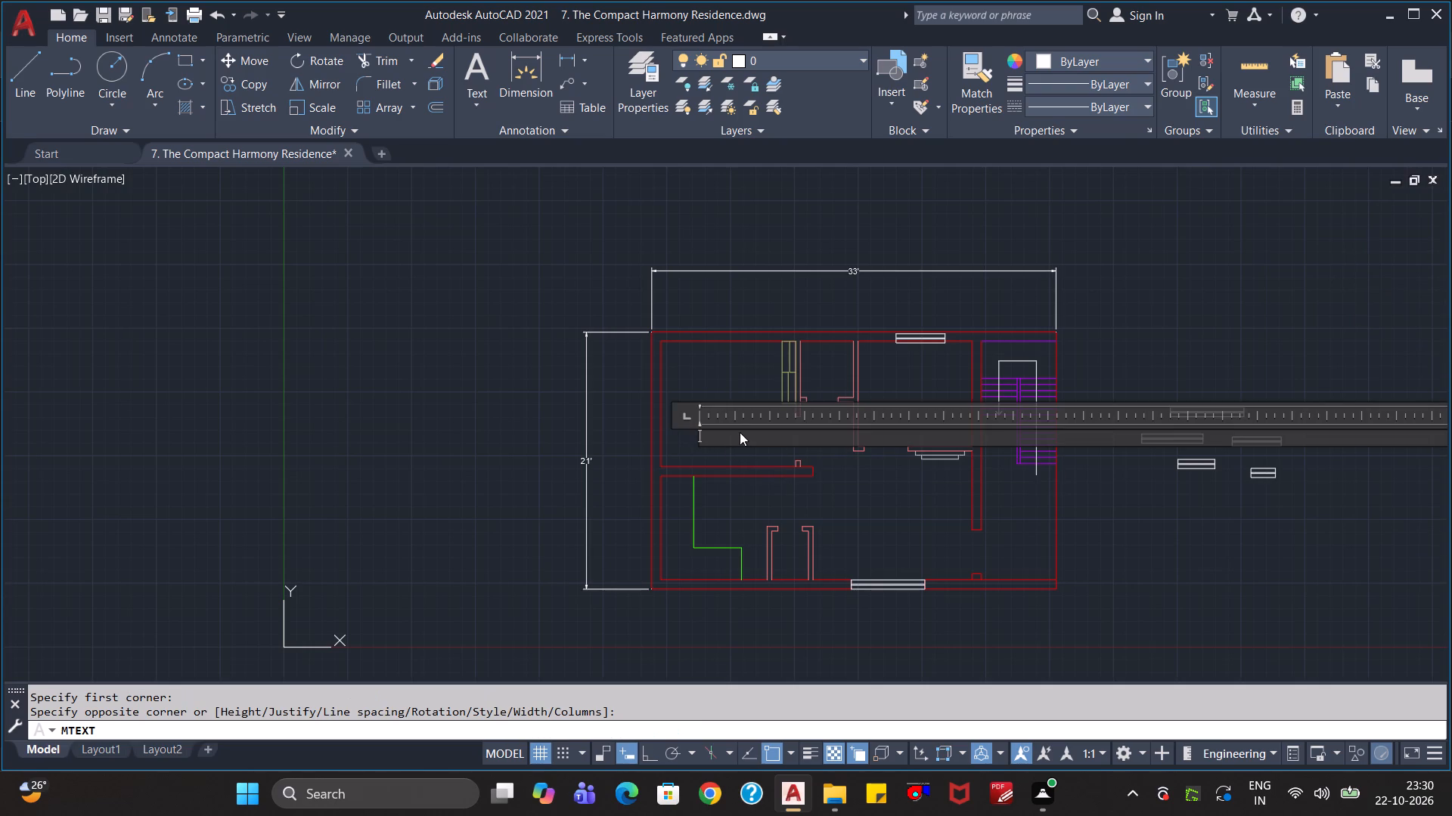
click(738, 115)
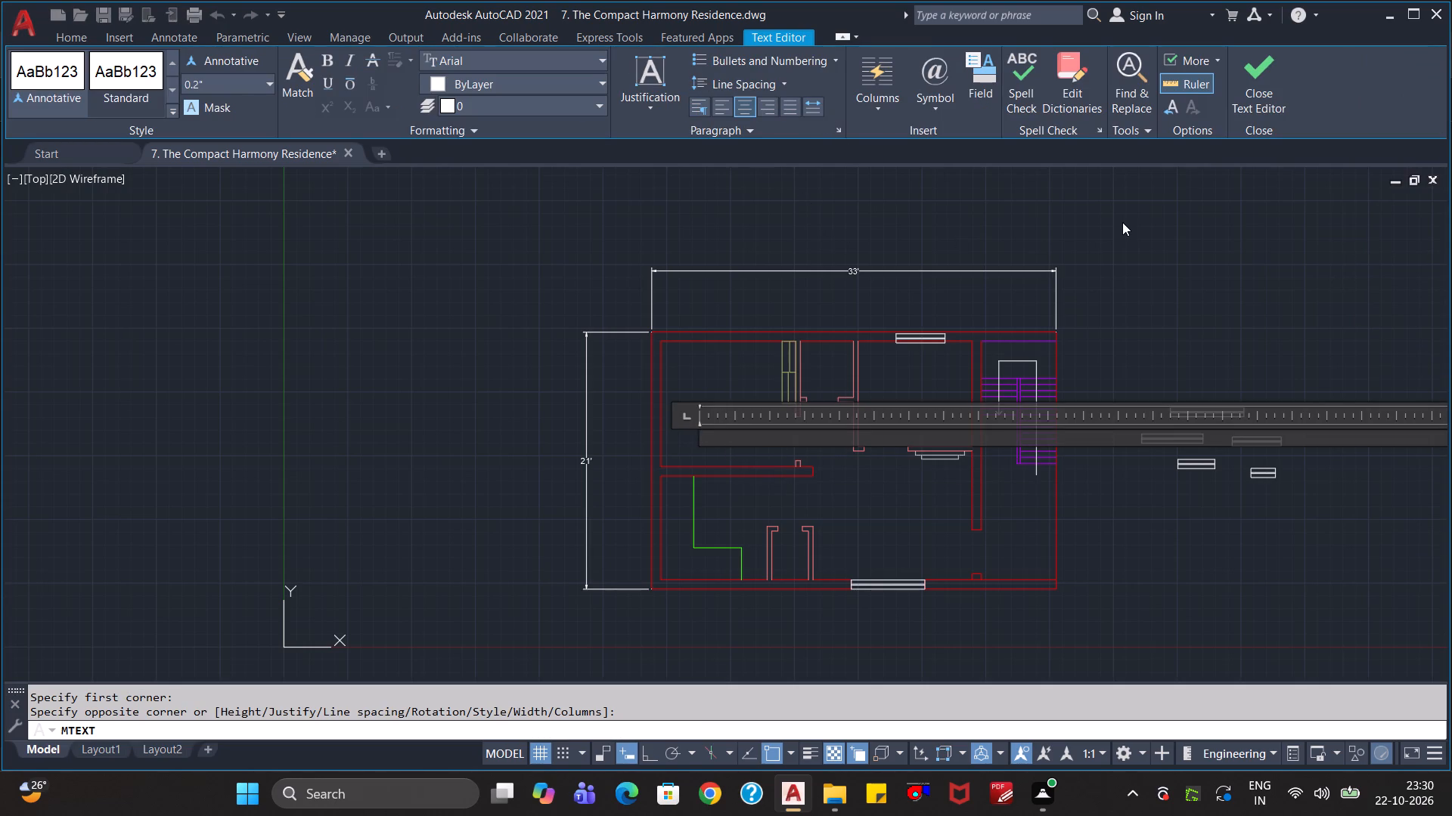
key(shift+m)
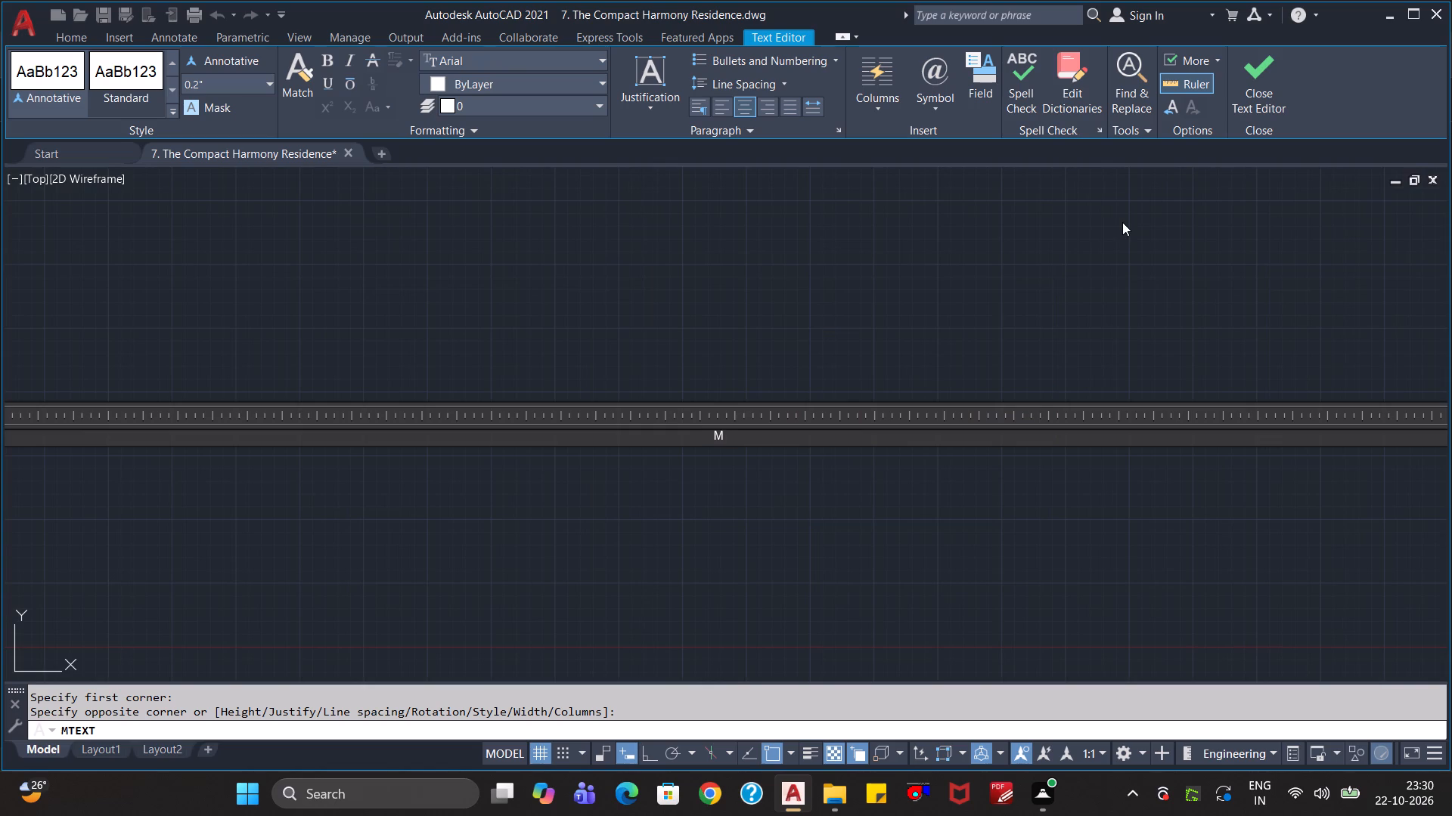
key(period)
key(BackSpace)
text(aster Bed)
key(shift+r)
key(BackSpace)
text(room)
key(Return)
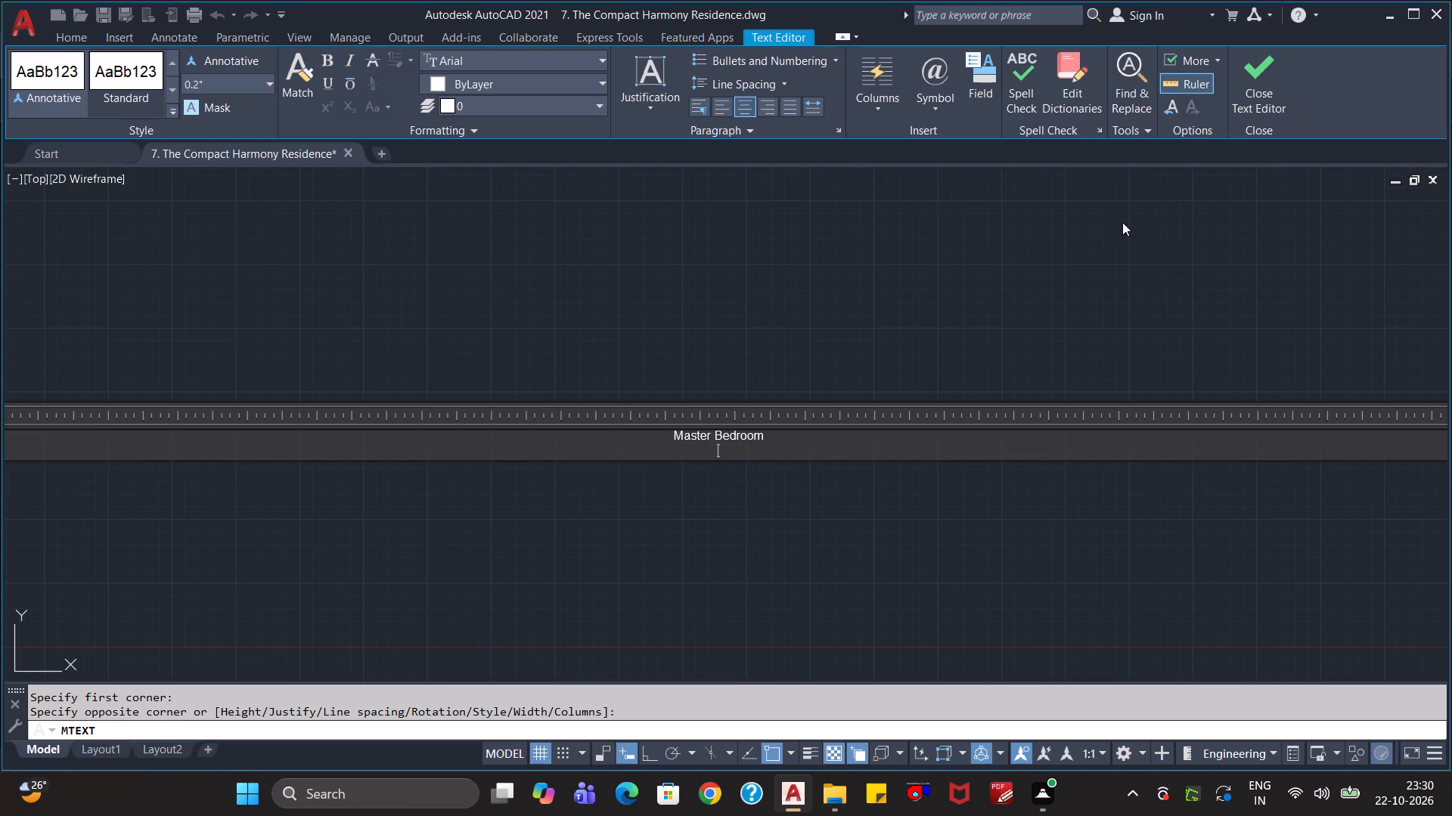
Add the room size 11'-0"x10'-3" as the label's second line and finish the text.
text(11)
key(apostrophe)
key(minus)
key(0)
key(shift+quotedbl)
key(x)
text(10)
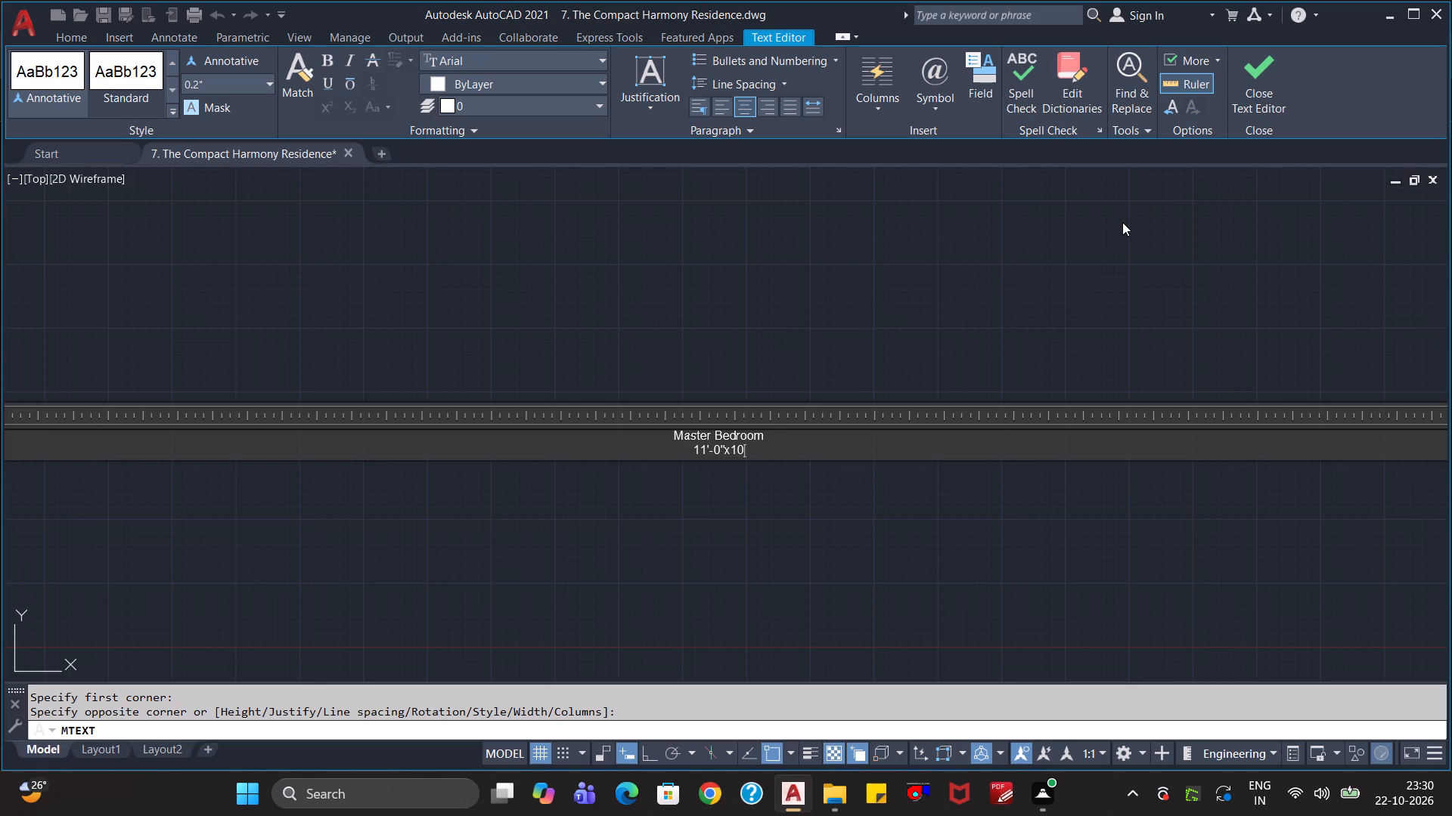
text('-)
text(3")
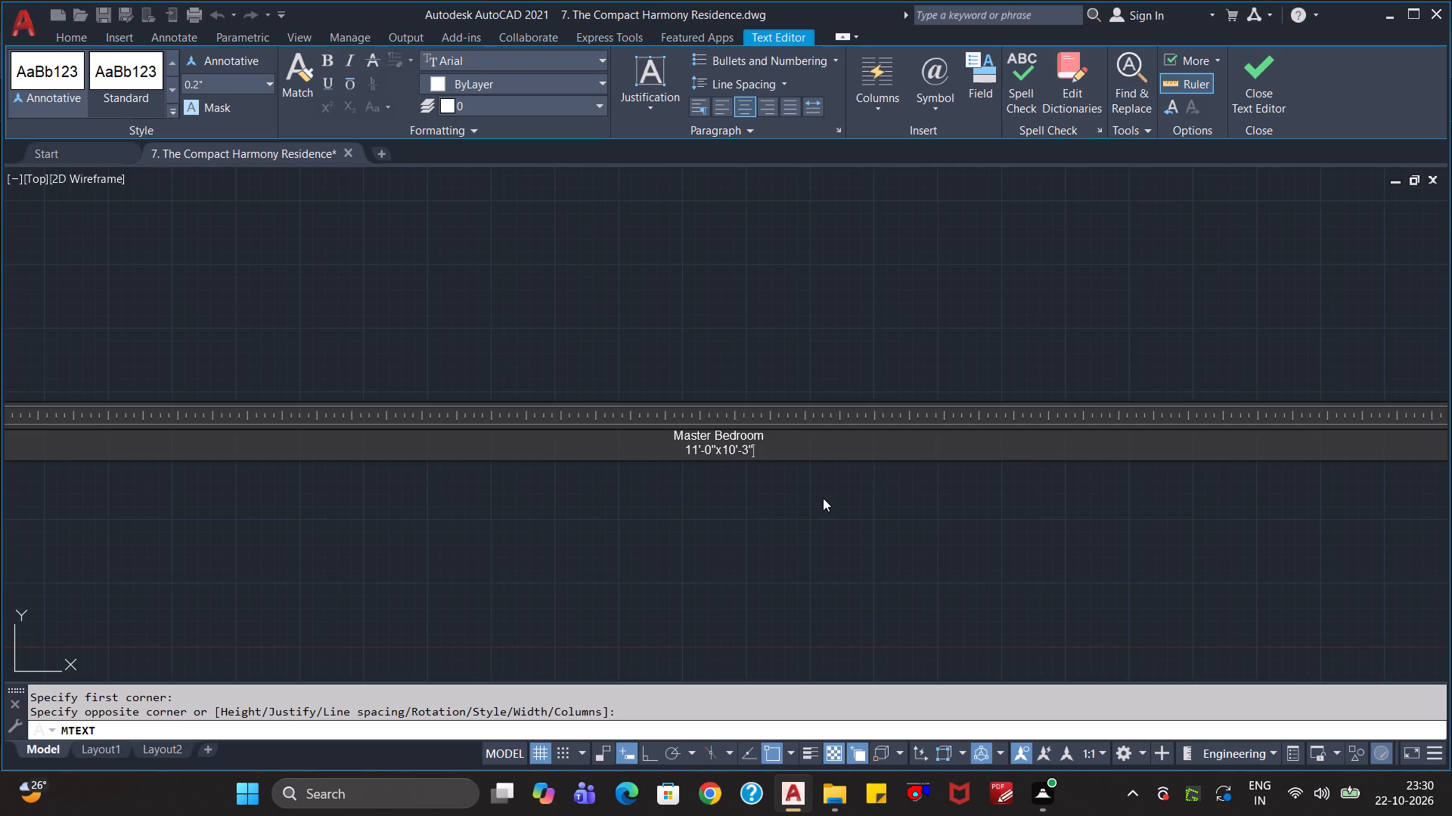
click(809, 522)
scroll(793, 526, down, 2)
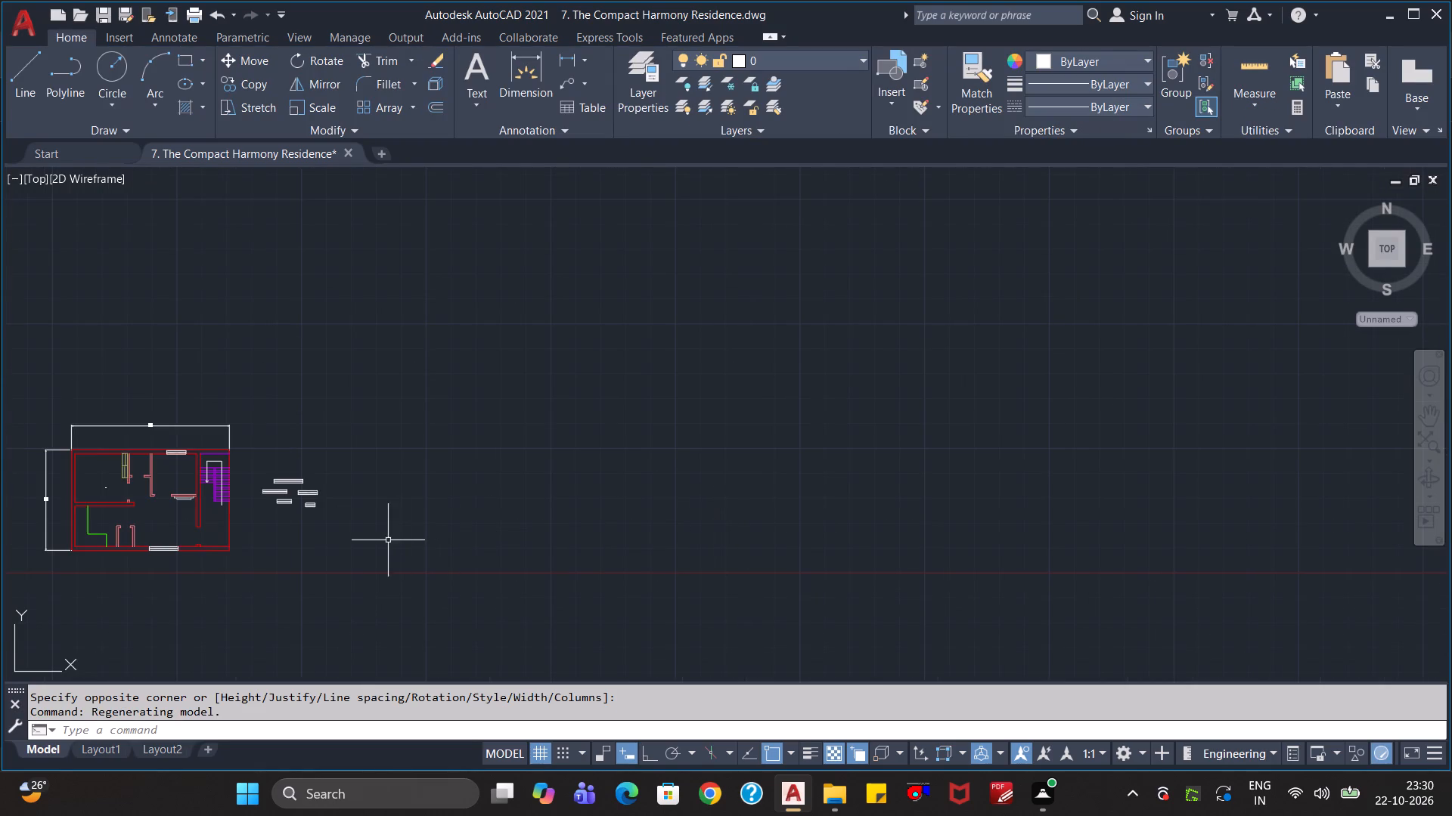
Scale up the tiny "Master Bedroom" label in the upper-left room by a freehand factor of about 3'-5.8".
middle_drag(346, 552, 861, 502)
scroll(604, 477, up, 5)
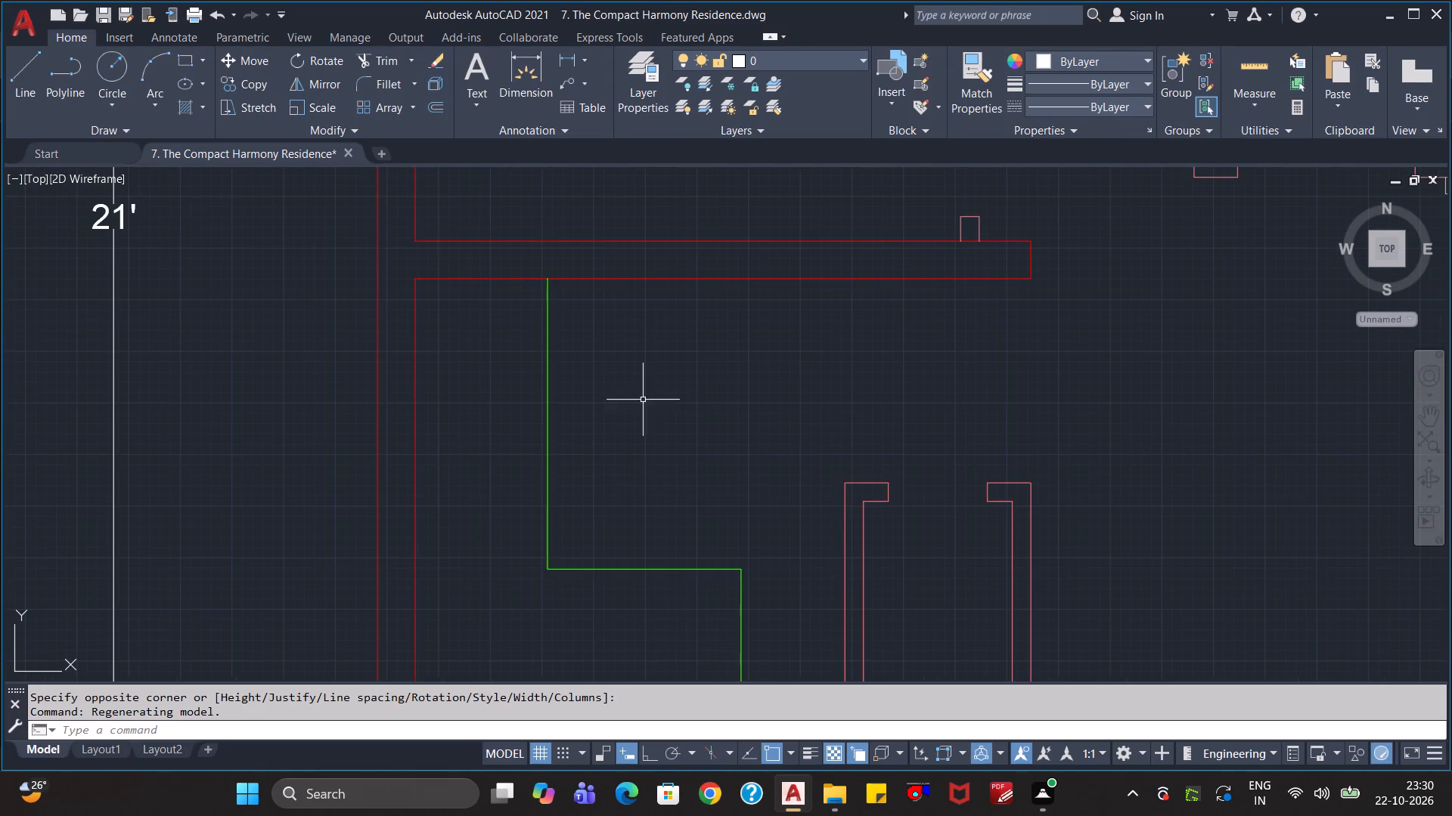
middle_drag(732, 358, 722, 561)
click(785, 325)
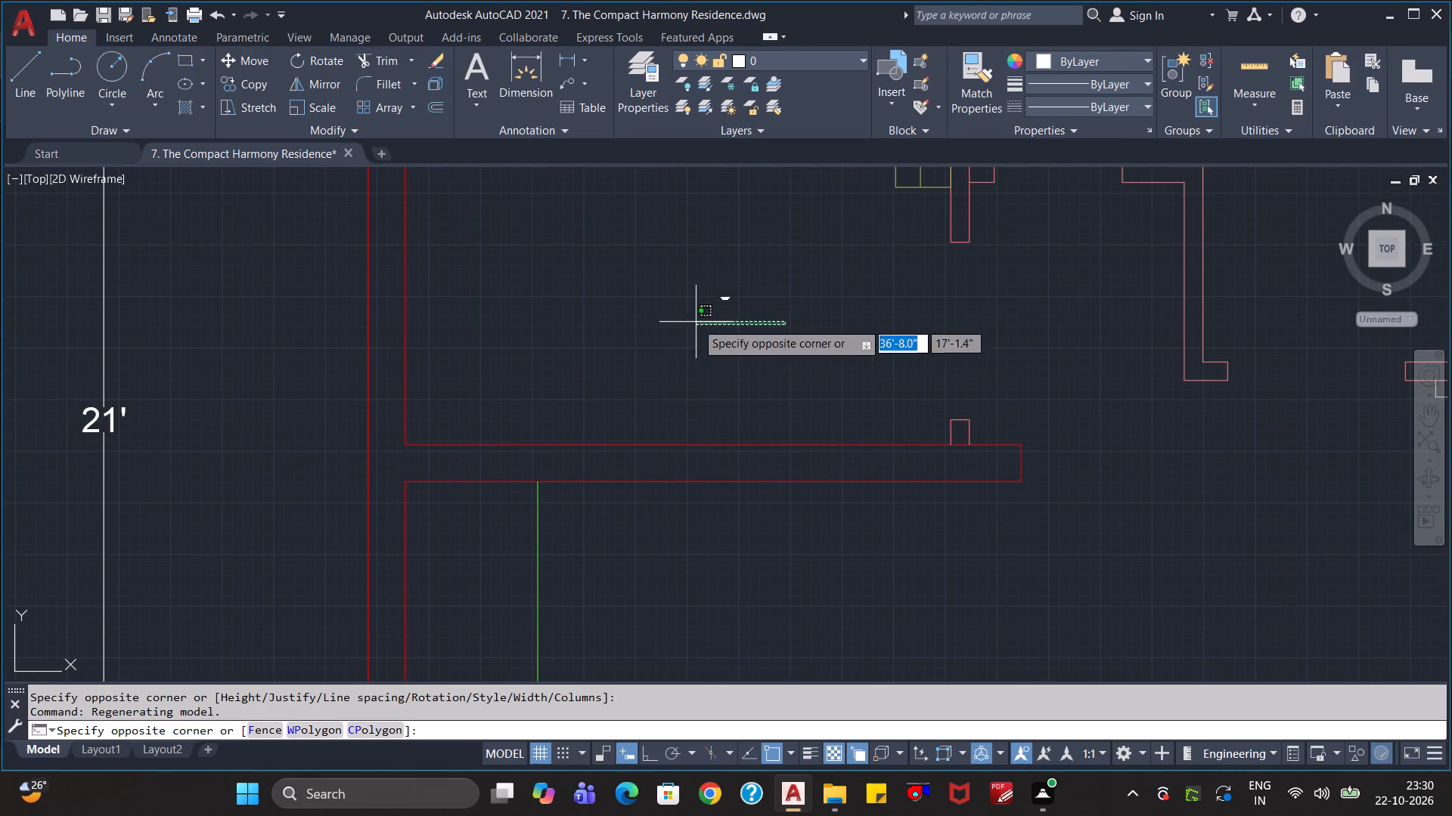
click(700, 274)
text(sc)
key(Return)
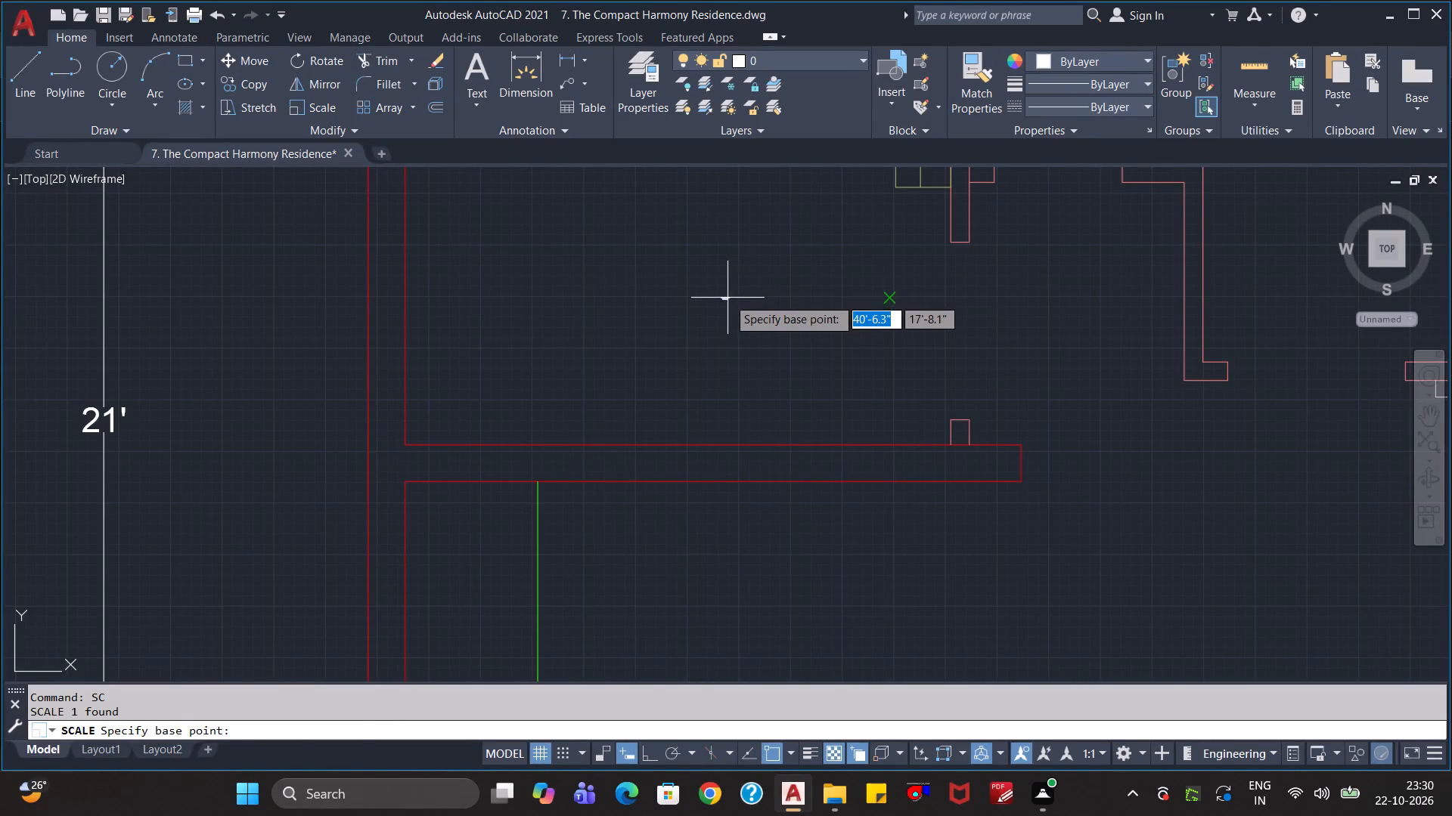
click(728, 298)
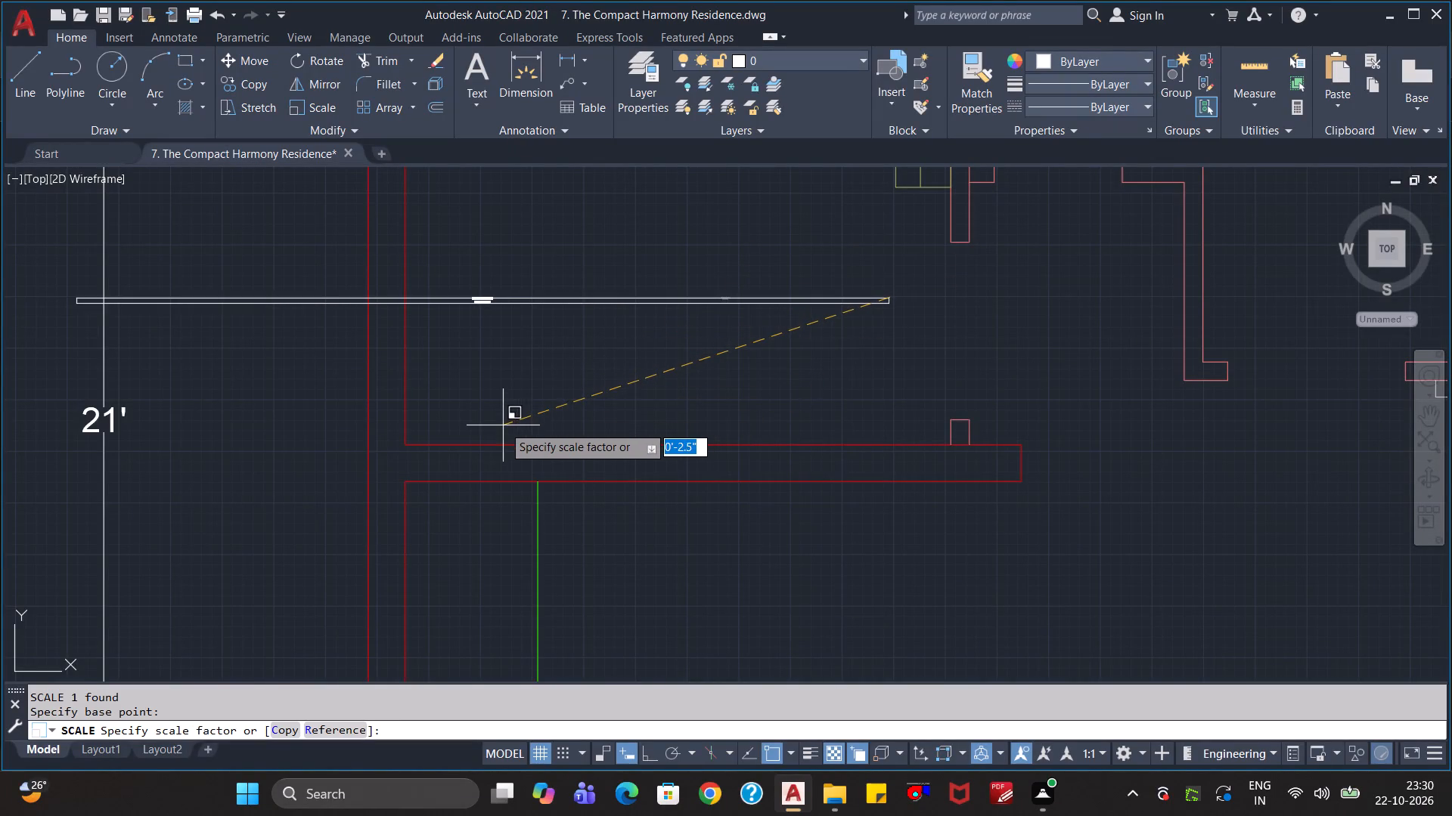
scroll(503, 425, down, 4)
middle_drag(176, 491, 734, 456)
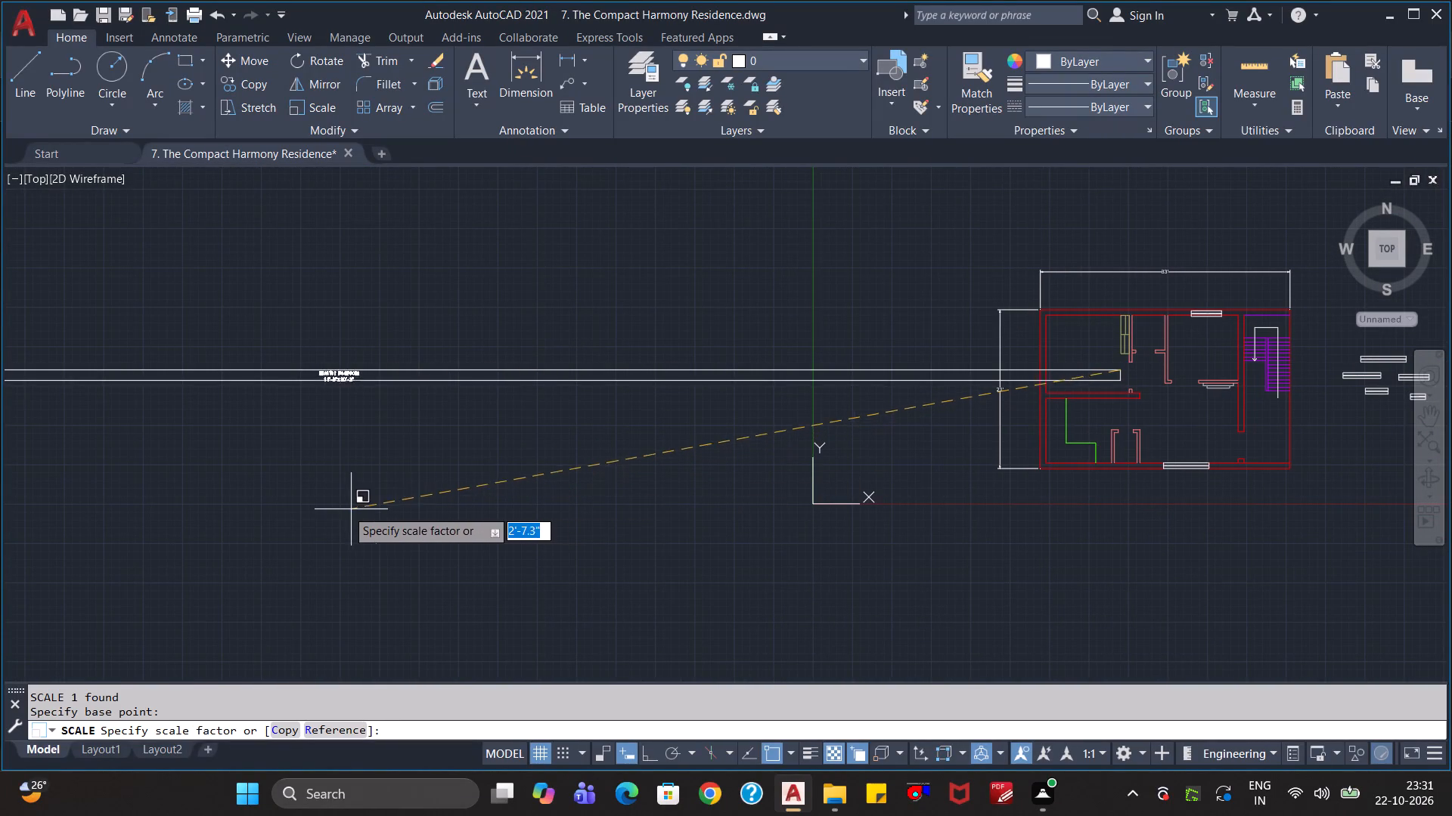
middle_drag(312, 521, 749, 493)
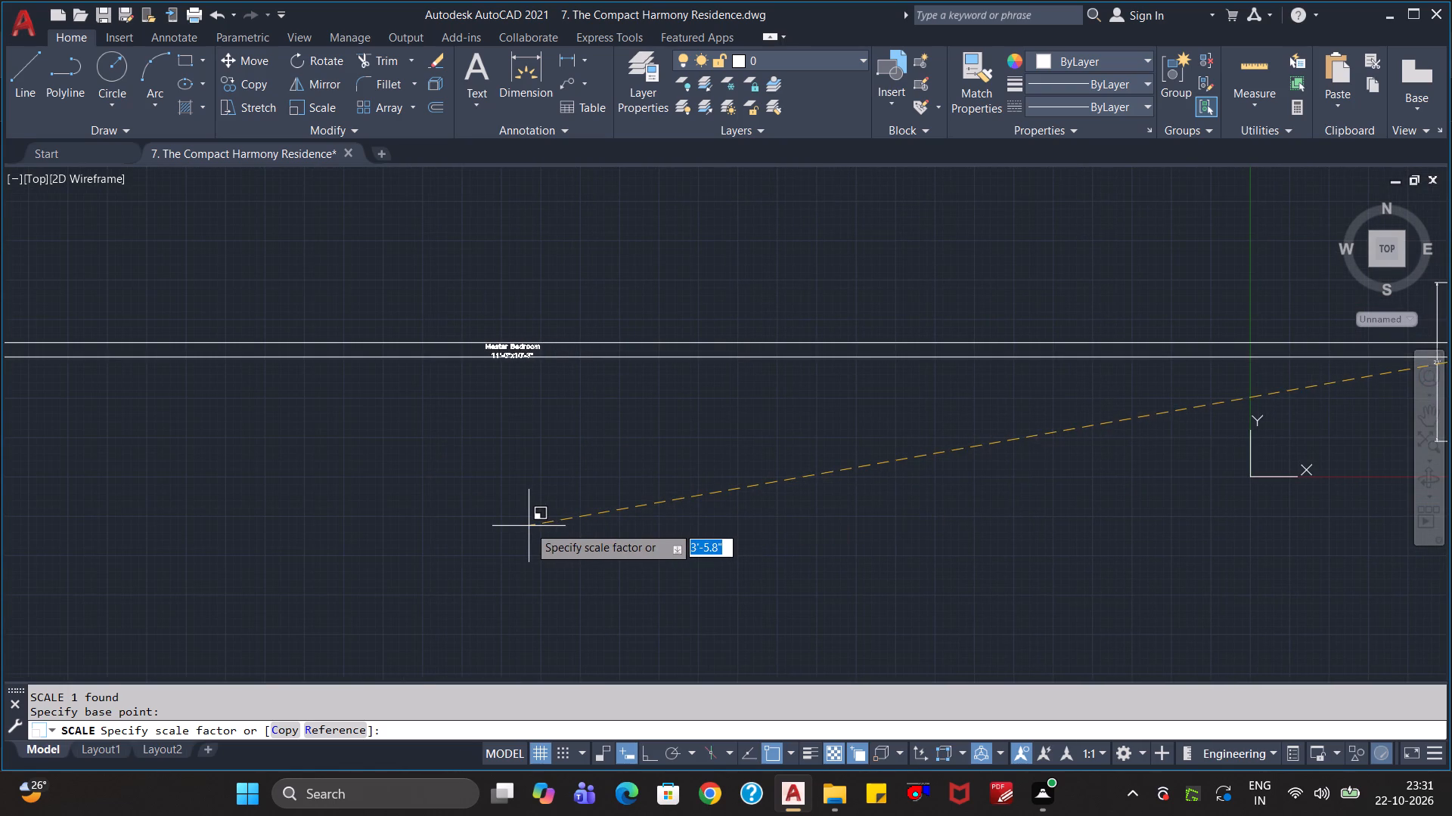
click(529, 526)
Move the enlarged "Master Bedroom" label from beside the plan into the upper-left room.
click(621, 397)
click(451, 316)
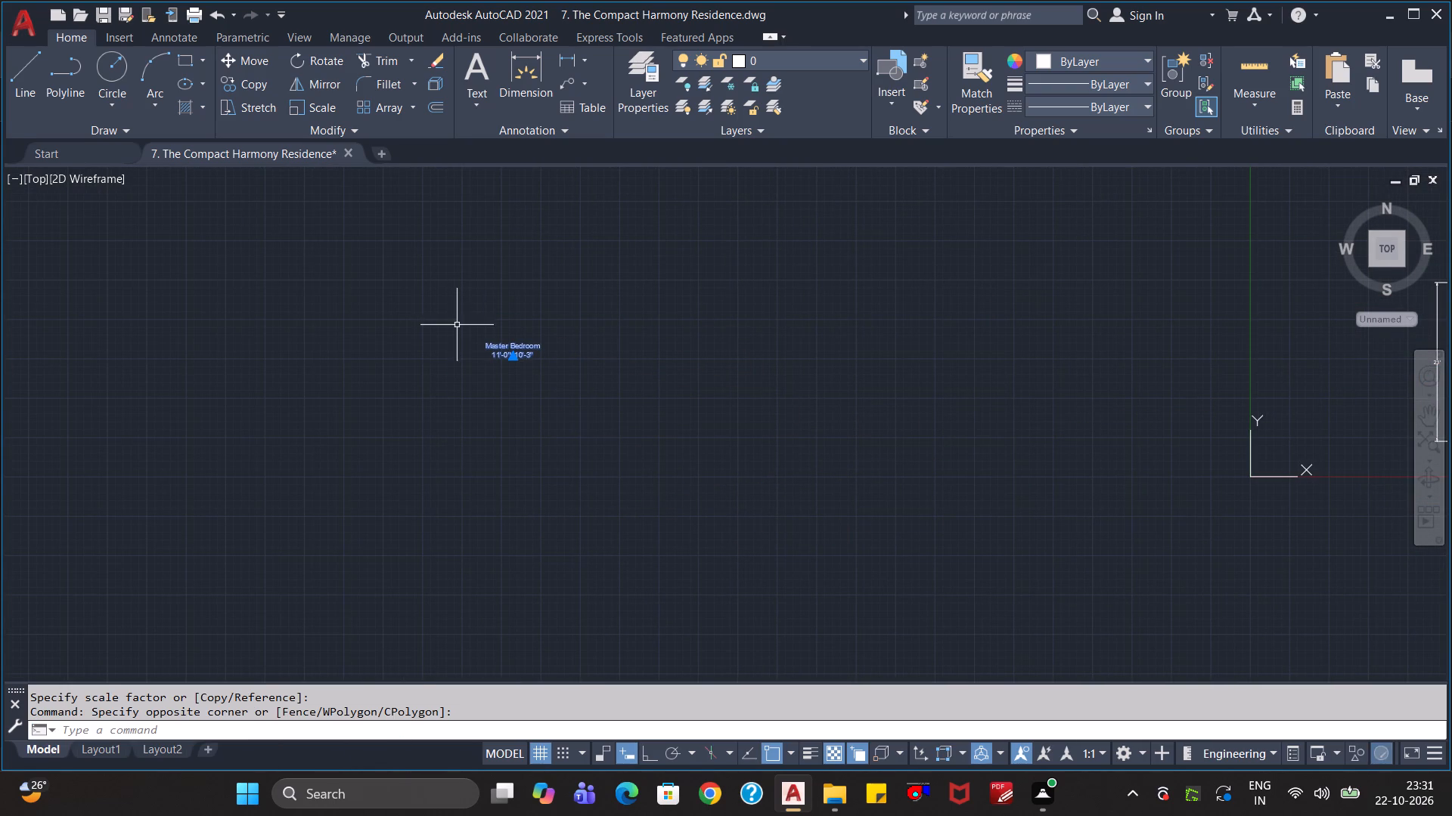
key(m)
key(Return)
click(522, 350)
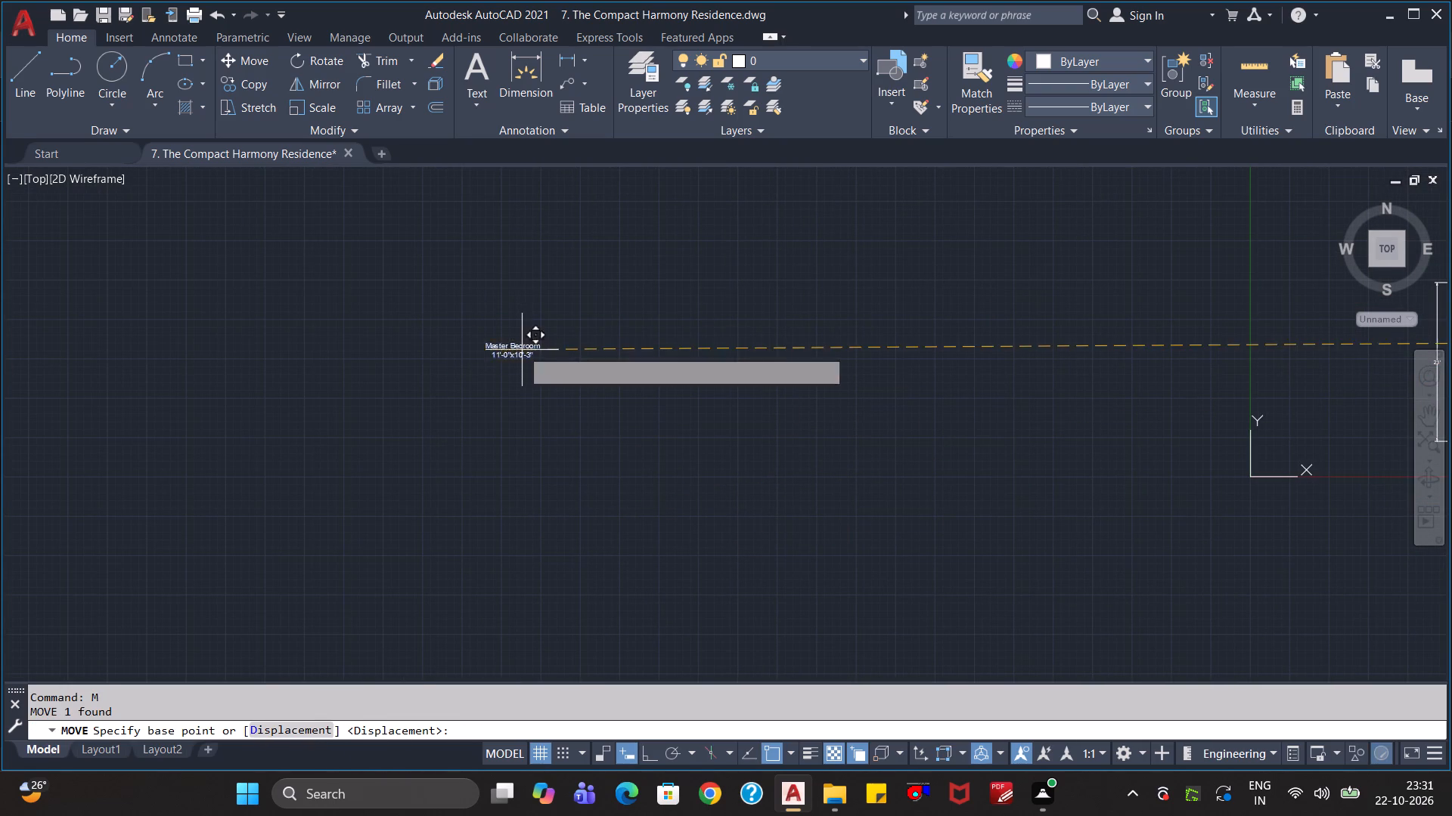
scroll(864, 365, down, 5)
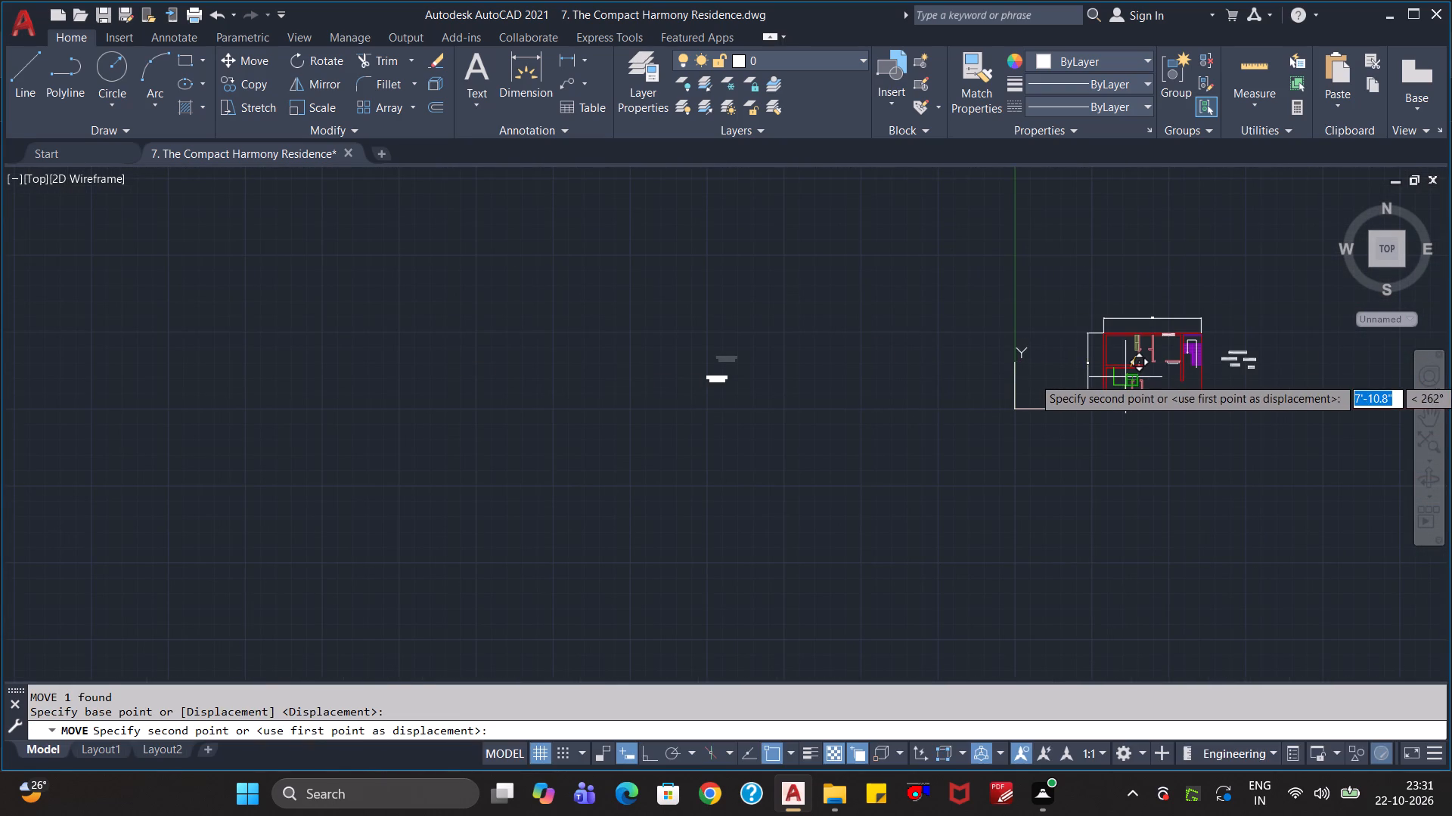
middle_drag(1125, 377, 517, 523)
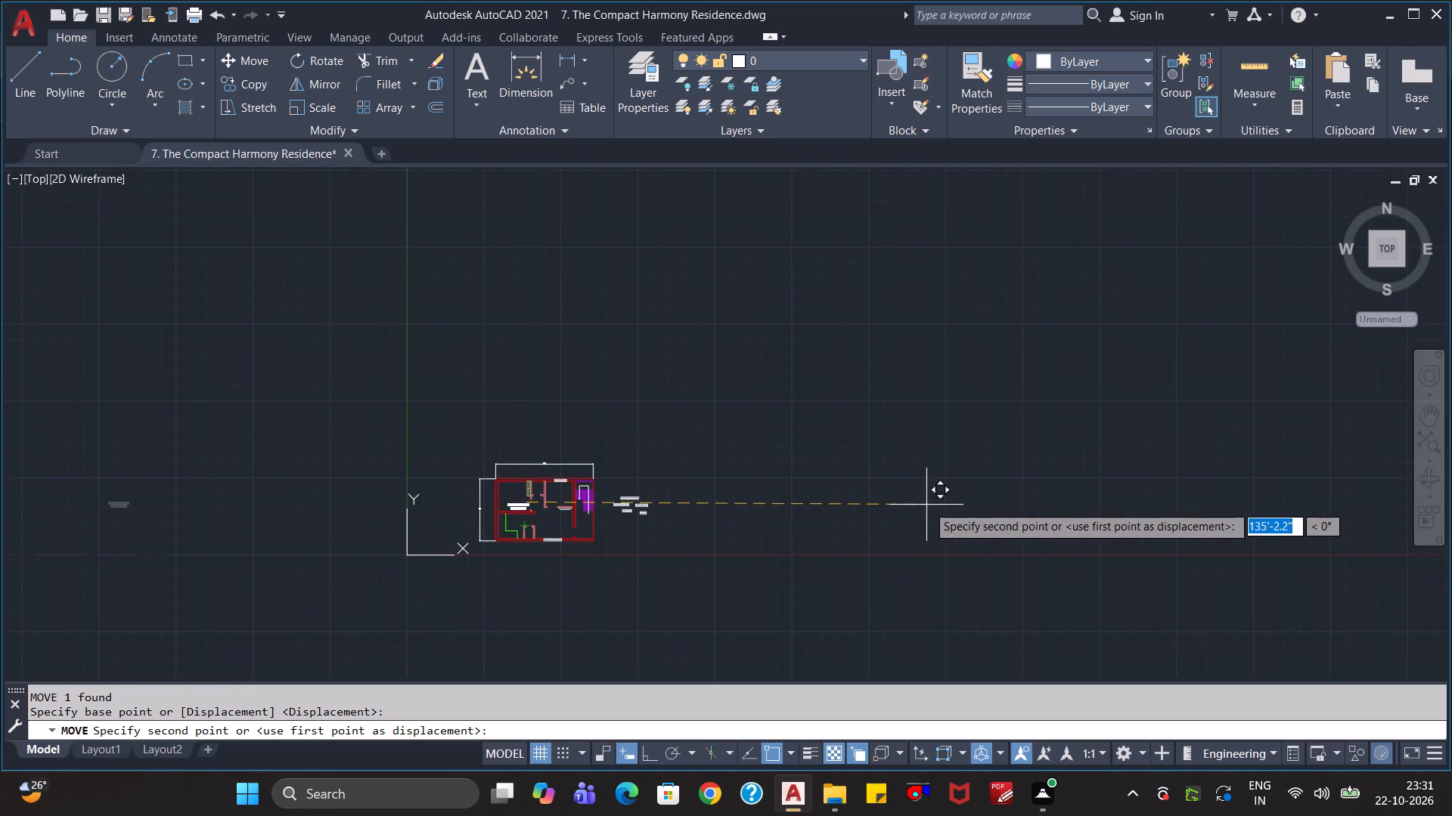
scroll(927, 505, up, 3)
middle_drag(474, 520, 1308, 388)
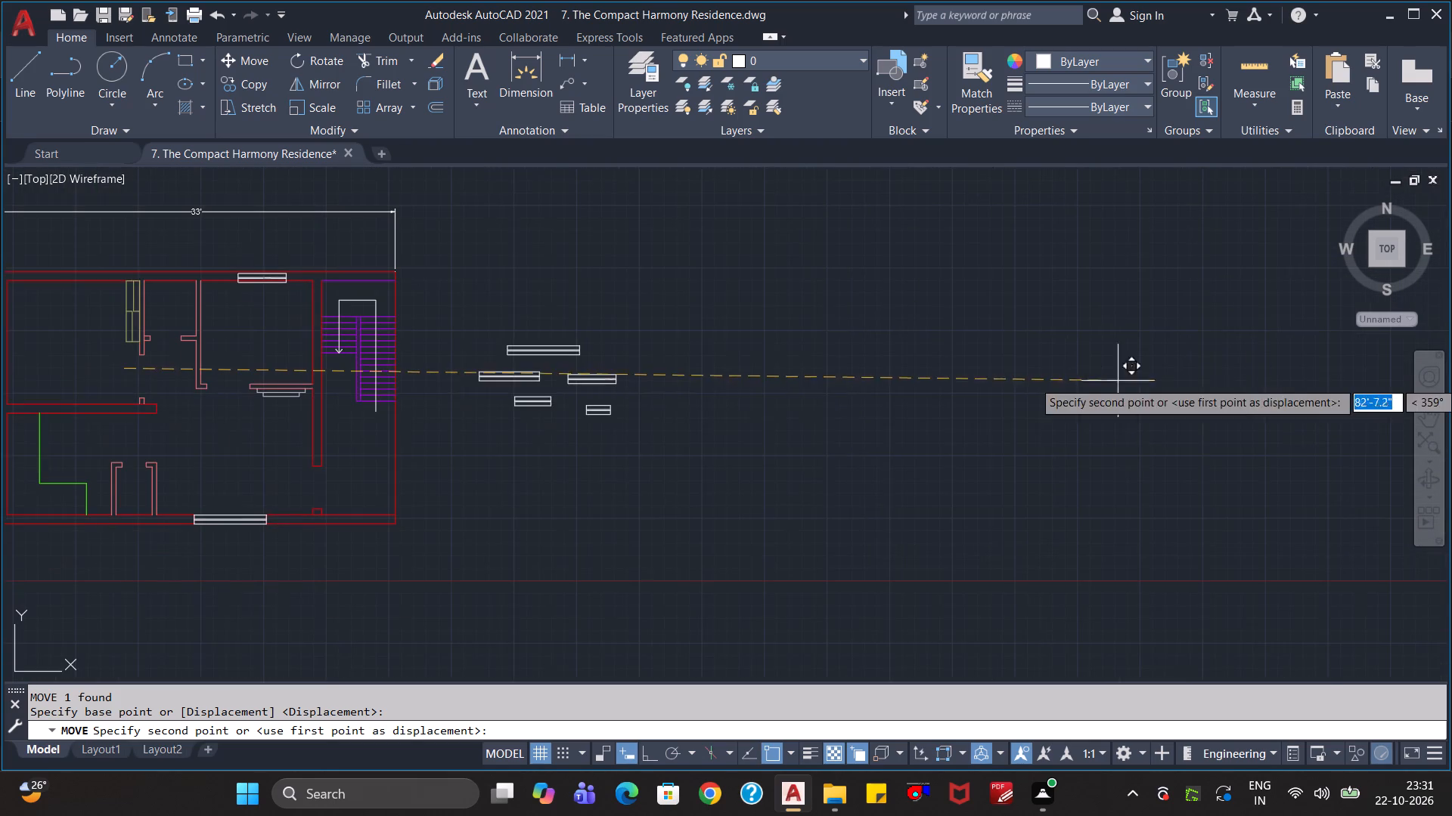
scroll(740, 435, down, 2)
scroll(851, 413, down, 1)
scroll(1041, 393, up, 1)
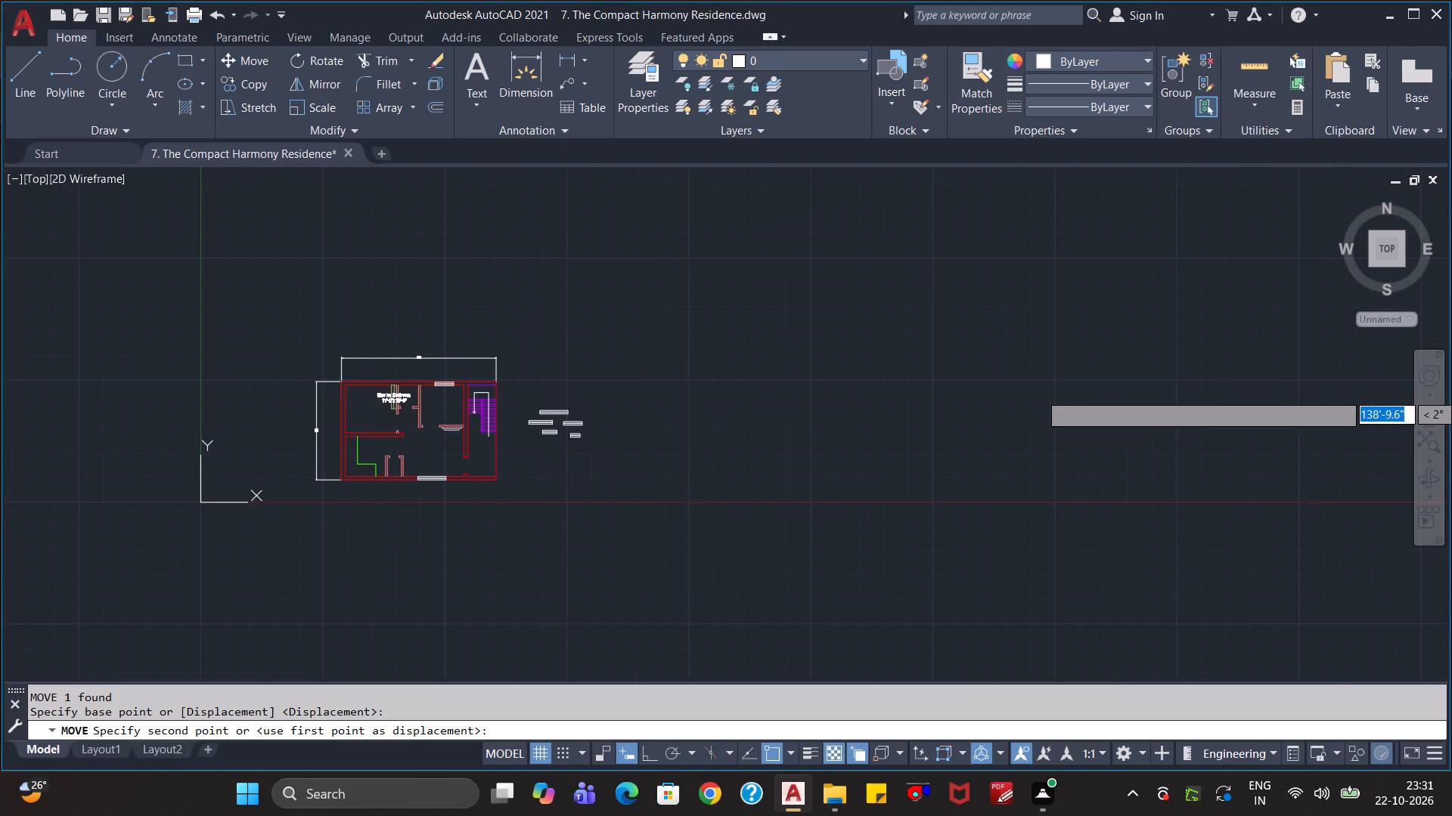
scroll(1011, 402, up, 1)
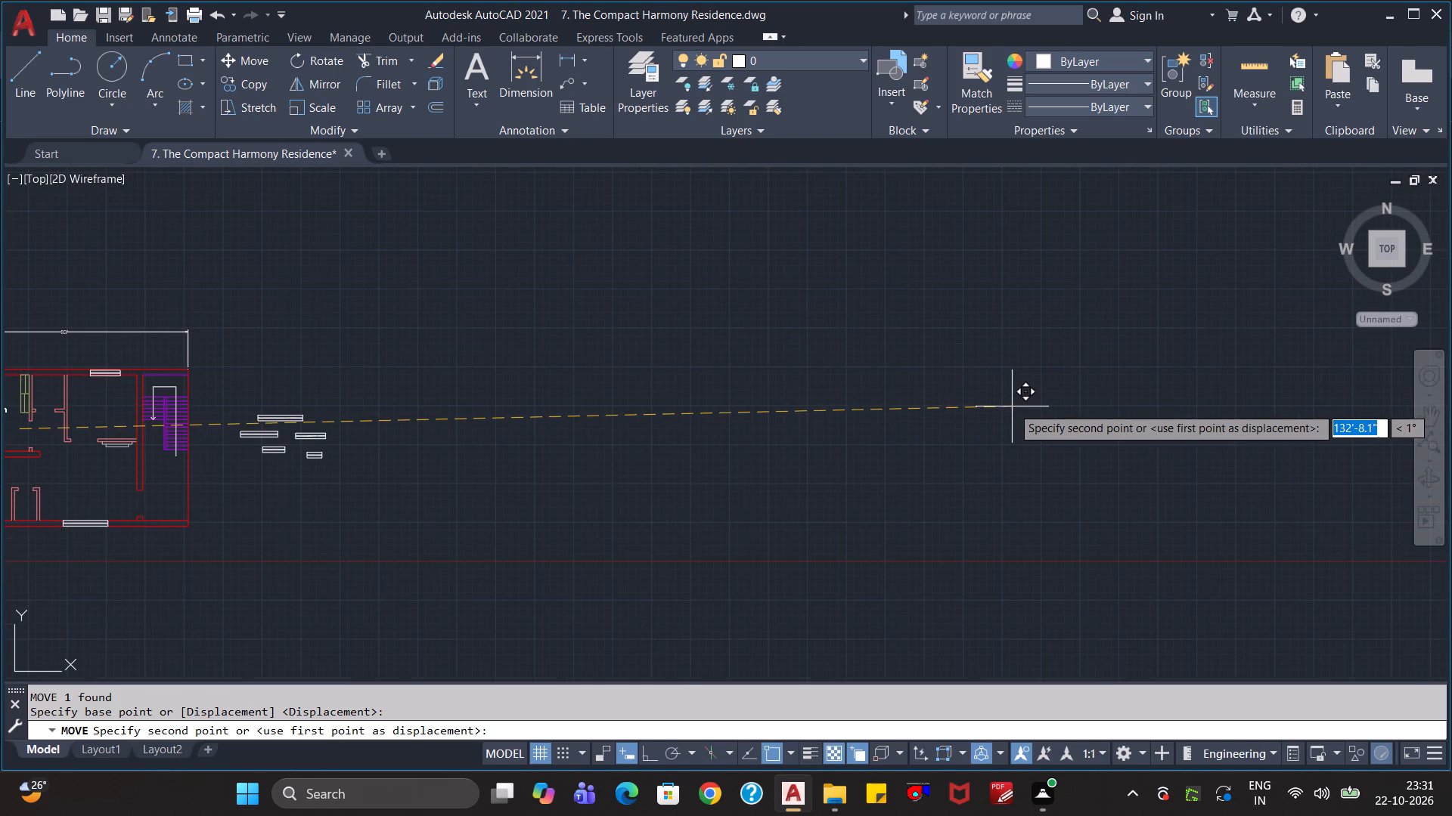
scroll(1012, 406, down, 1)
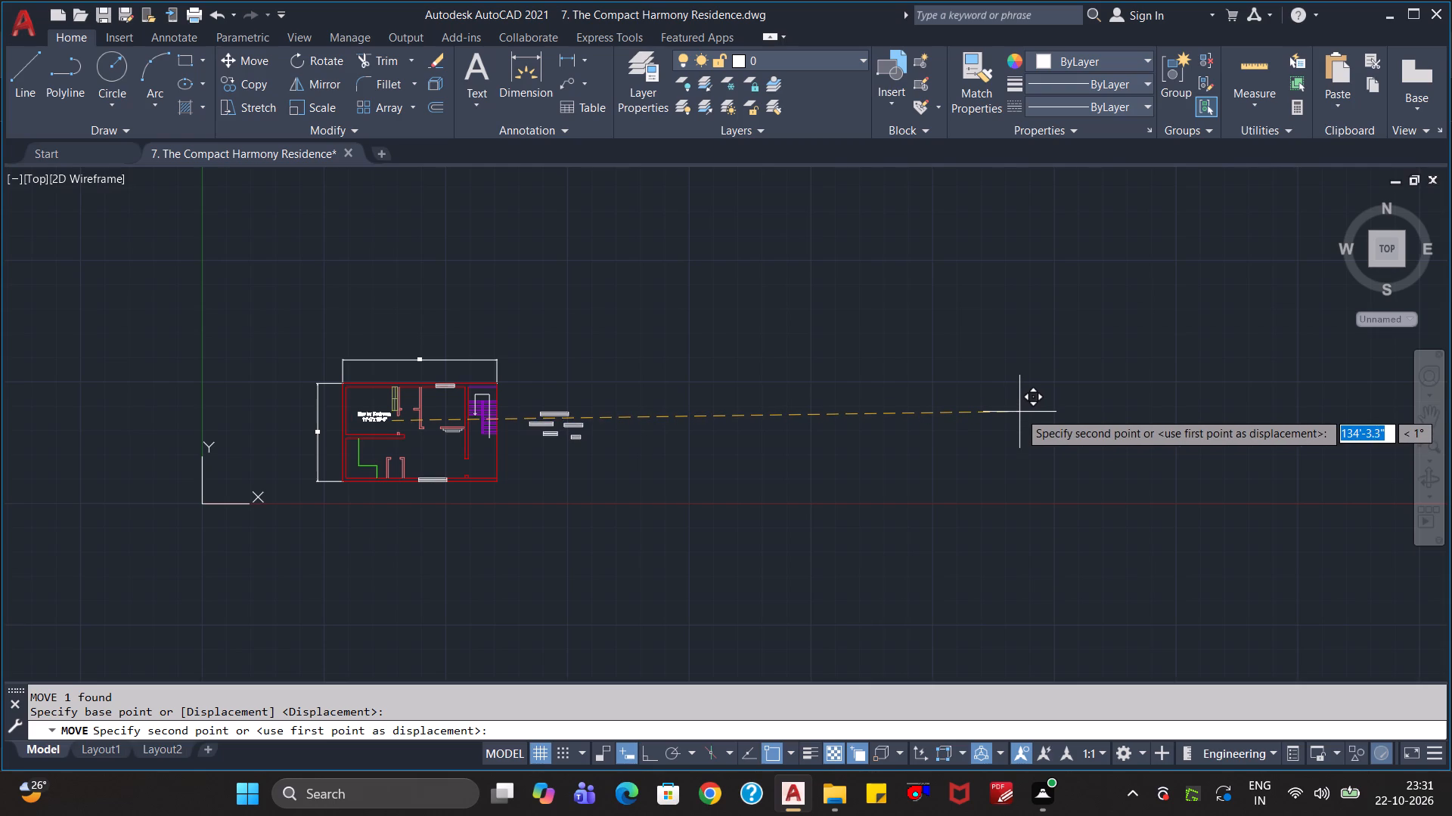
click(1017, 415)
scroll(1024, 420, down, 2)
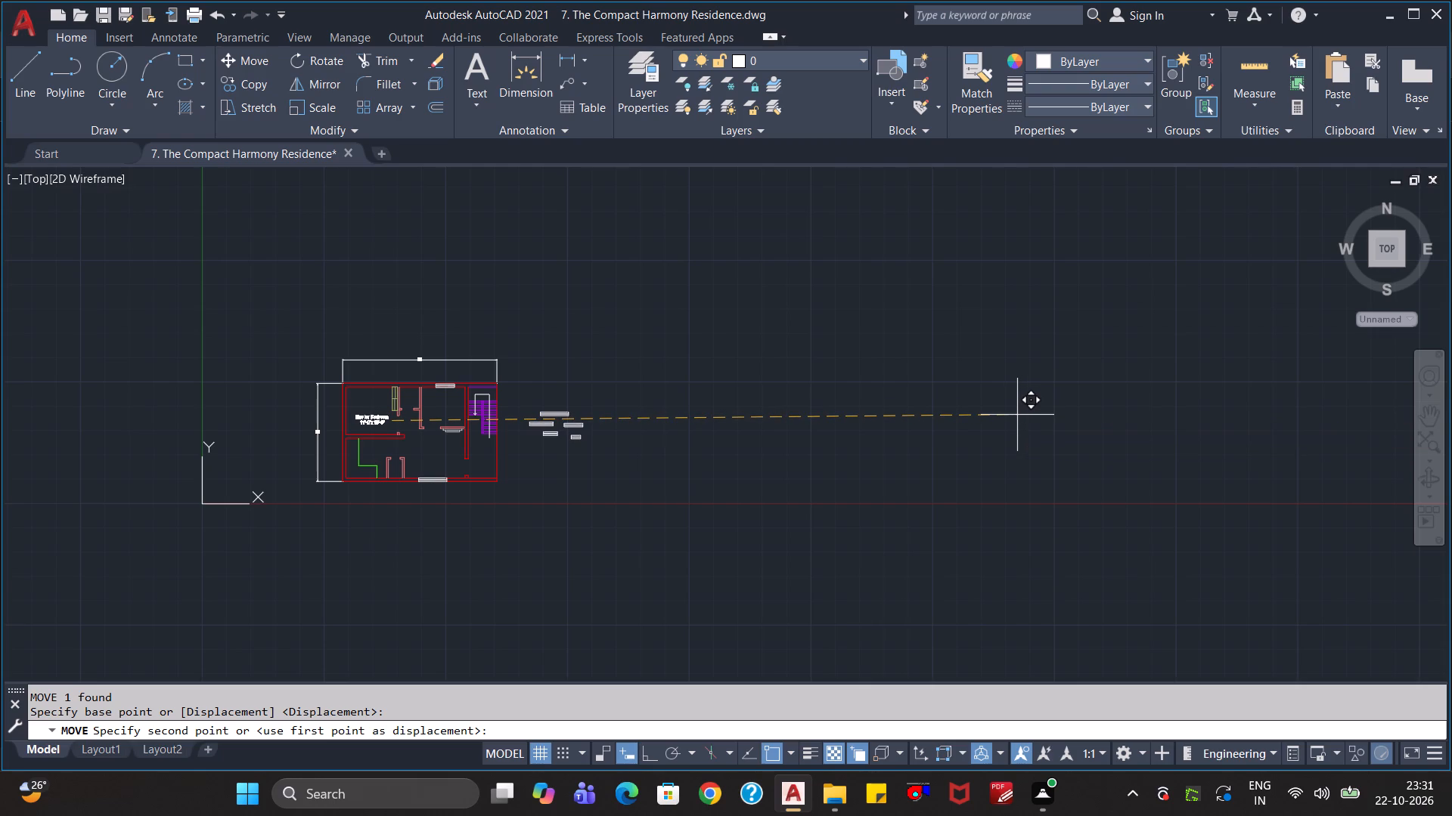
key(Escape)
key(Escape)
Scale the "Master Bedroom" label down by a freehand factor of about 0.6.
scroll(632, 462, up, 4)
middle_drag(604, 344, 604, 348)
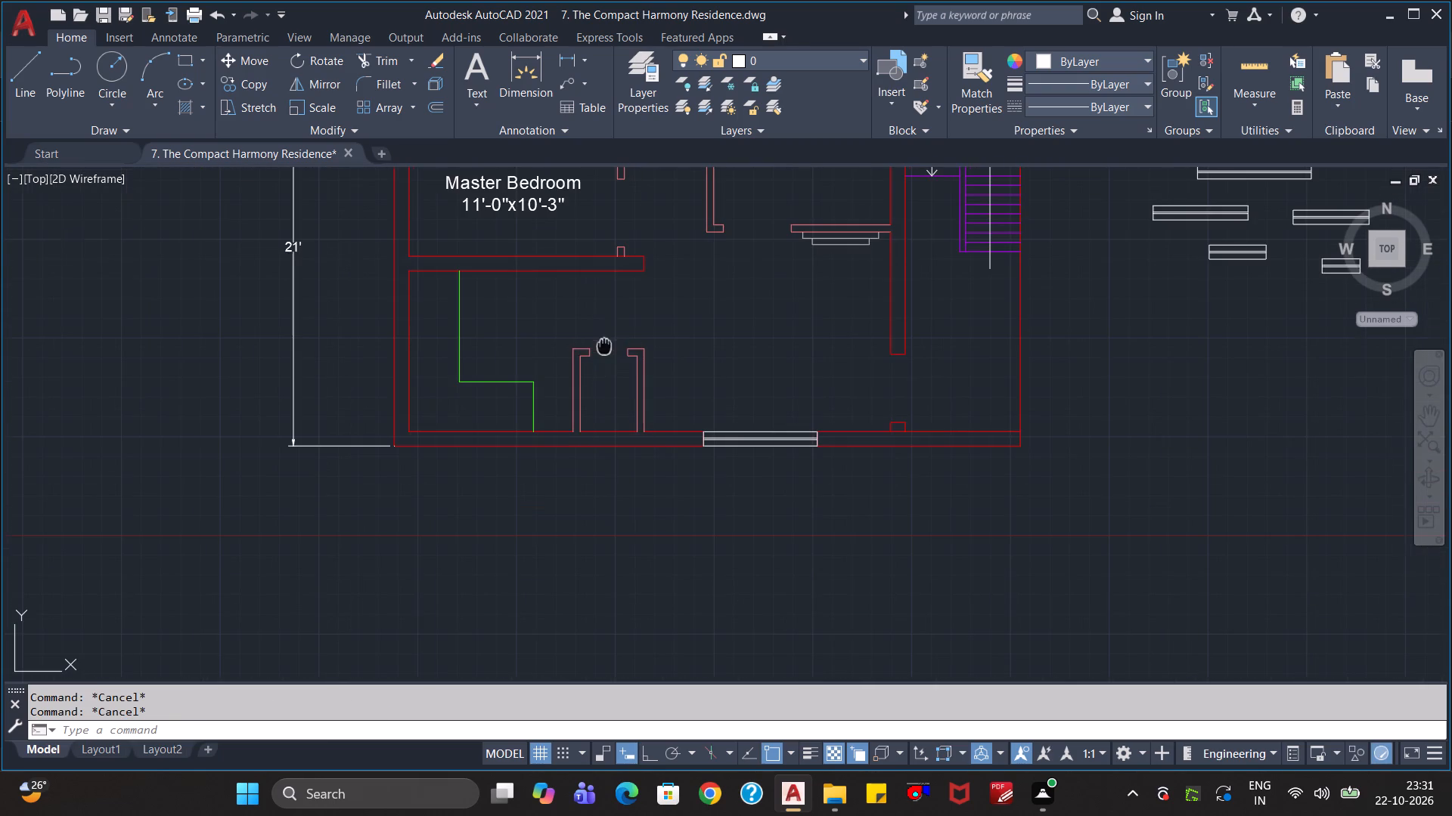
middle_drag(604, 348, 650, 472)
click(620, 348)
click(523, 311)
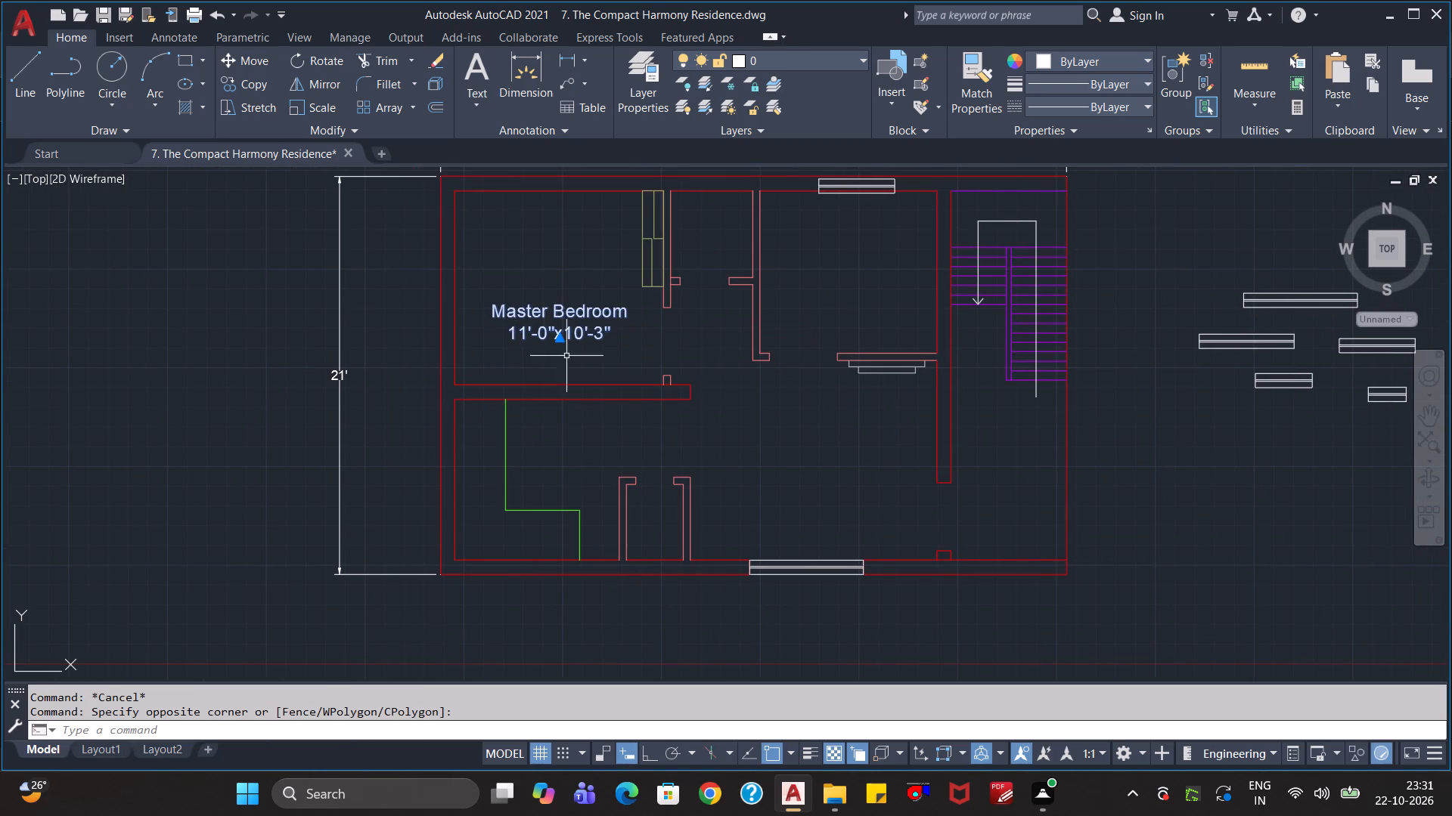
text(sc)
key(Return)
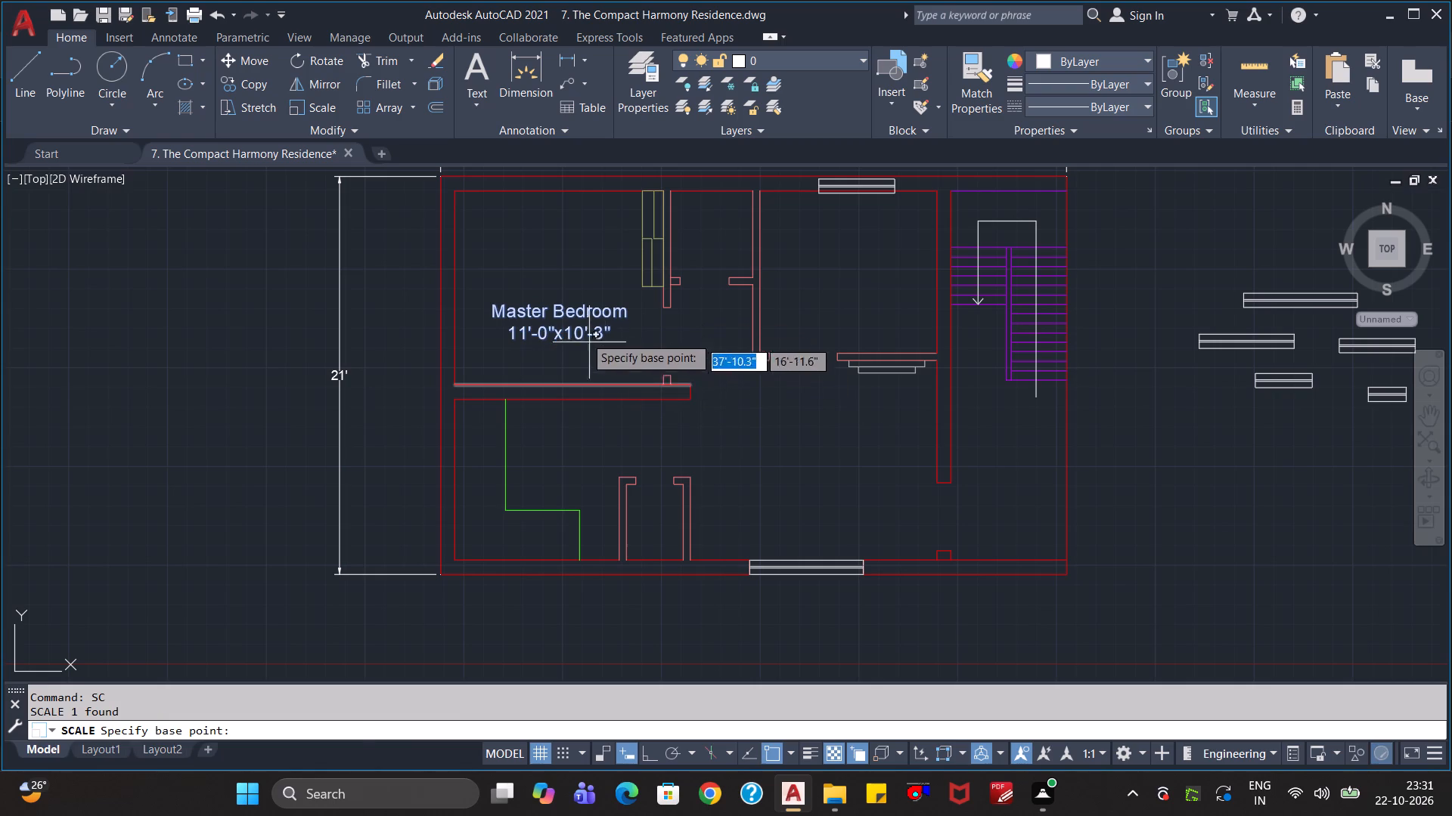
click(577, 329)
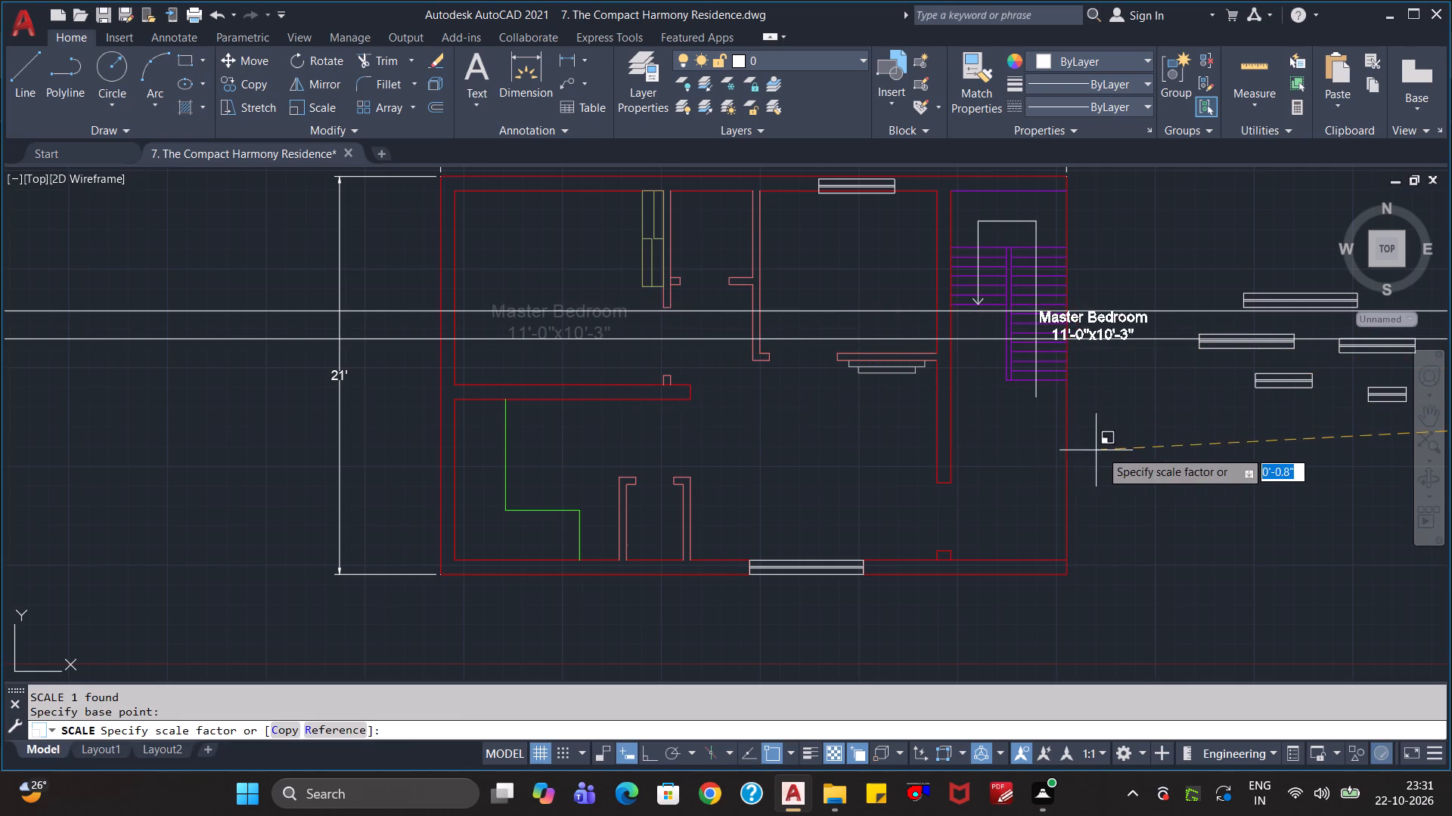
scroll(1112, 455, down, 3)
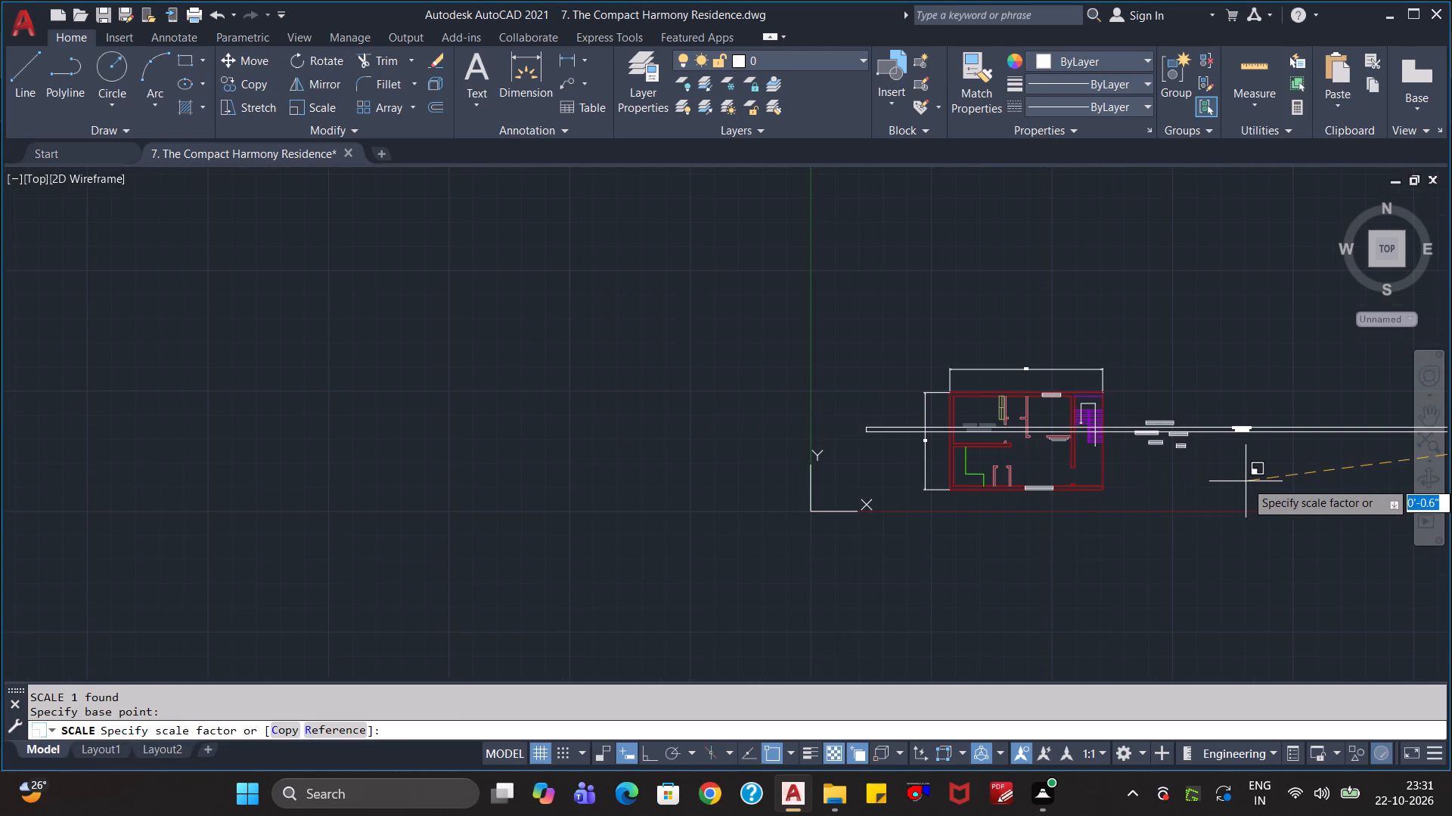
click(1247, 481)
Move the reduced "Master Bedroom" label from outside the plan back into the upper-left room.
click(1291, 470)
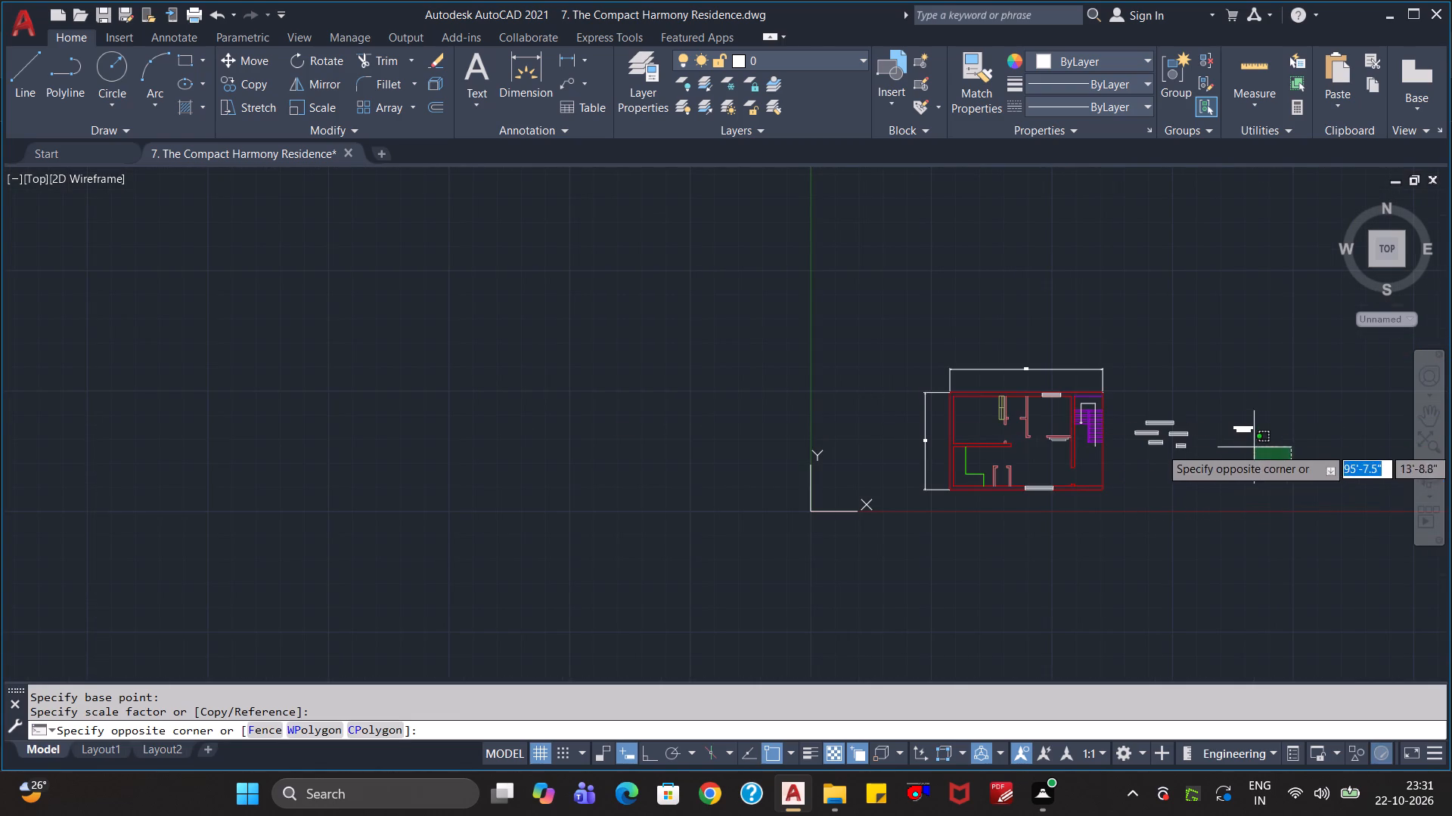
click(1221, 412)
key(m)
key(Return)
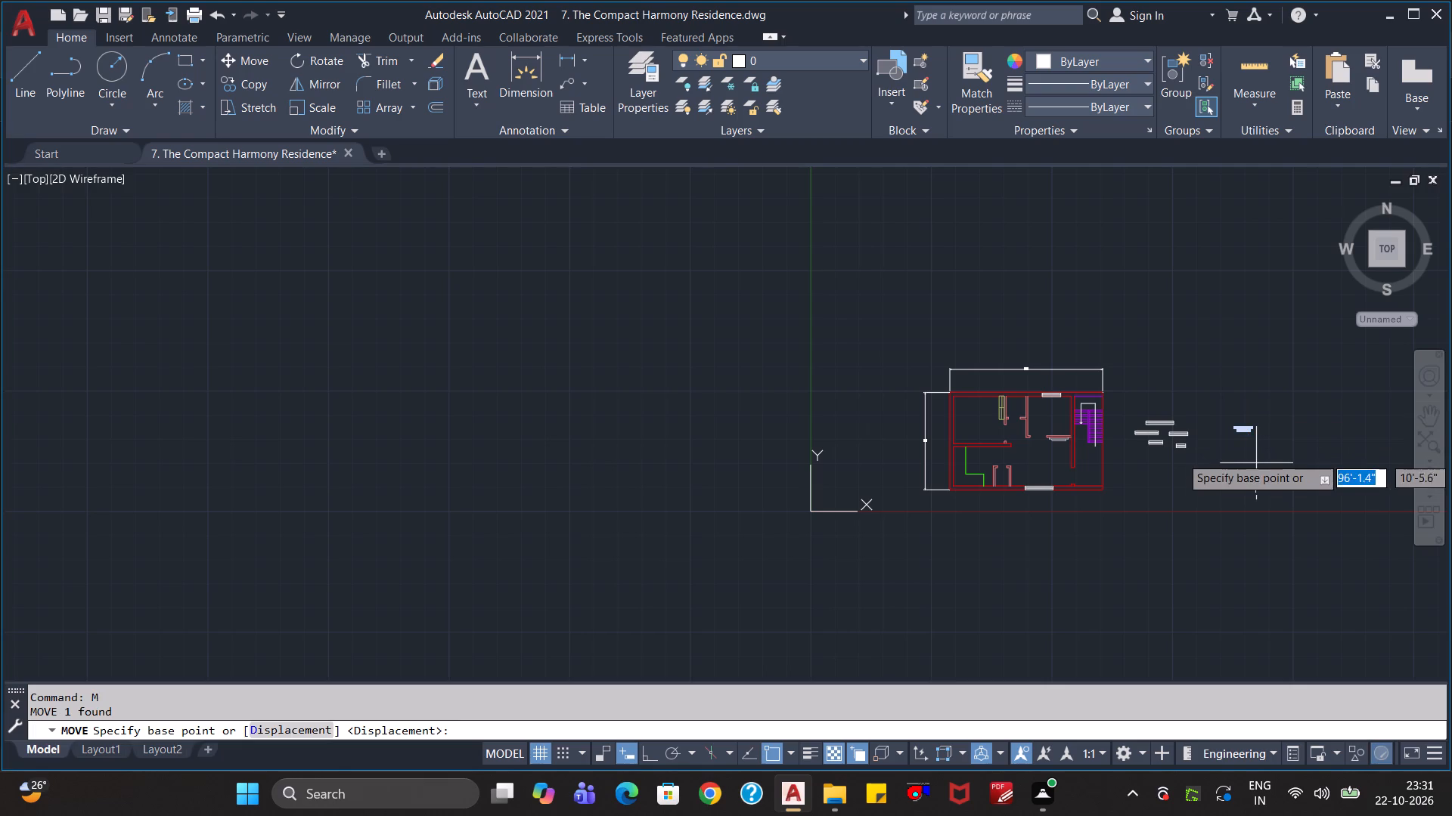
click(1246, 437)
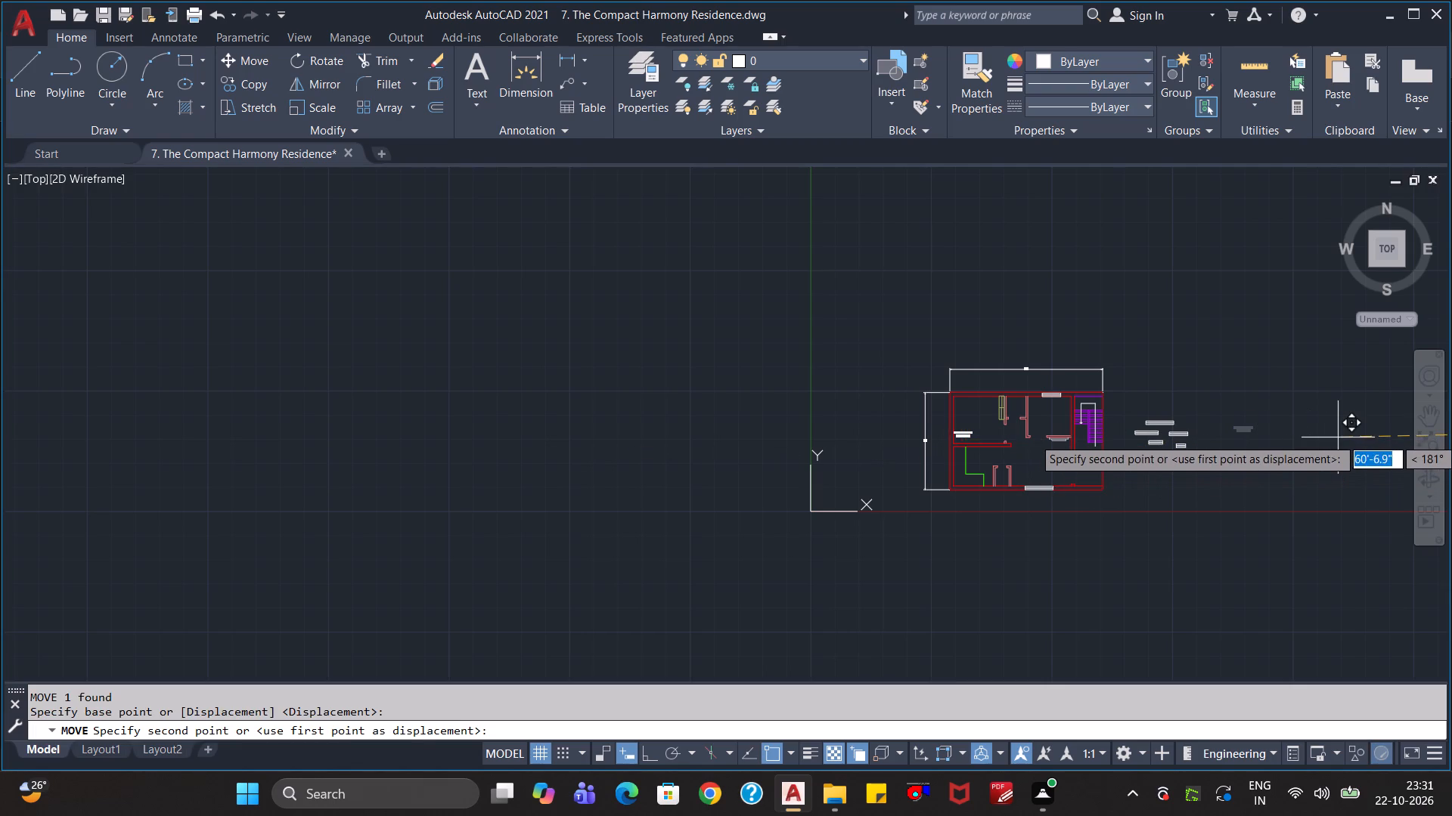
click(1353, 432)
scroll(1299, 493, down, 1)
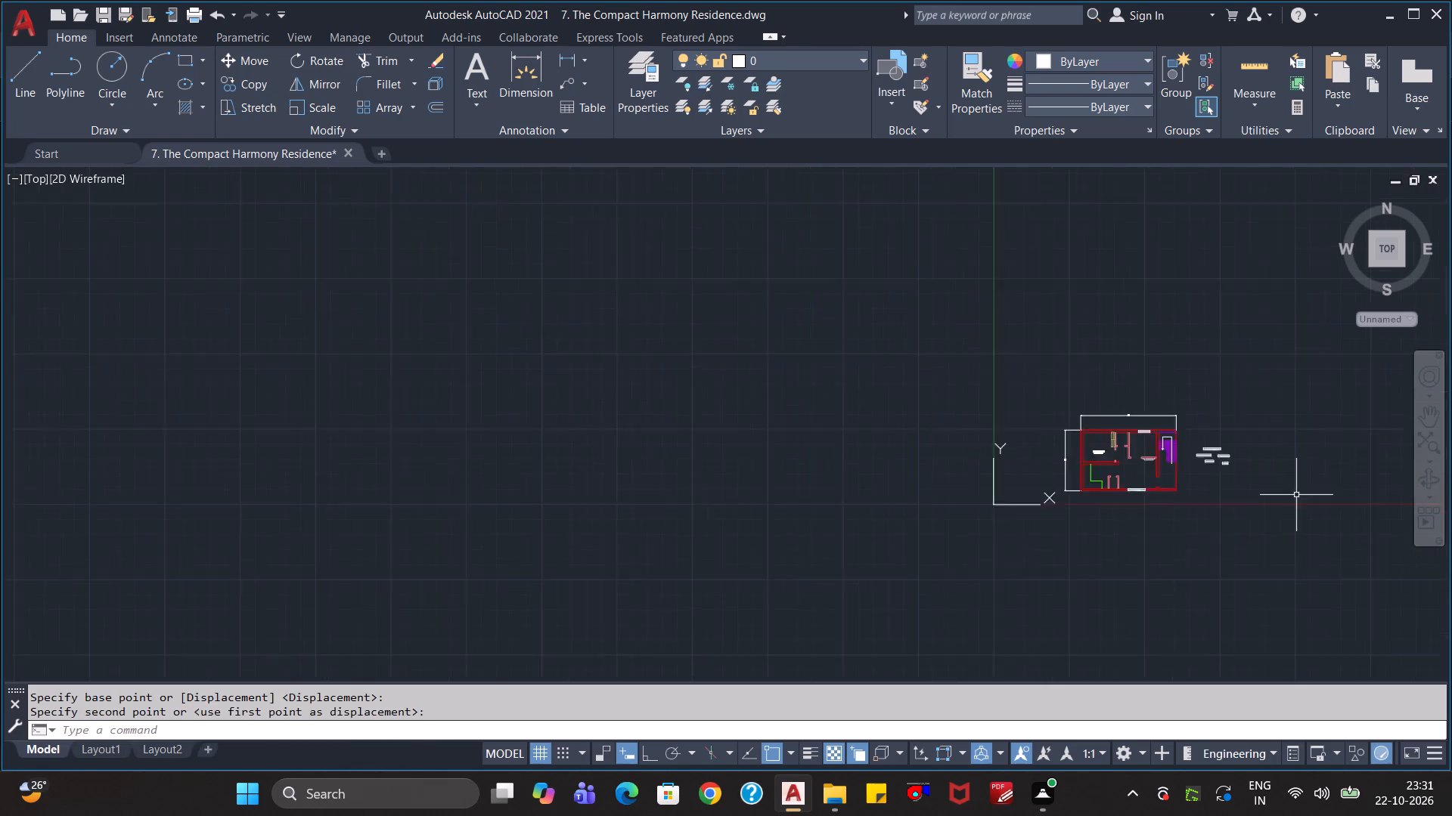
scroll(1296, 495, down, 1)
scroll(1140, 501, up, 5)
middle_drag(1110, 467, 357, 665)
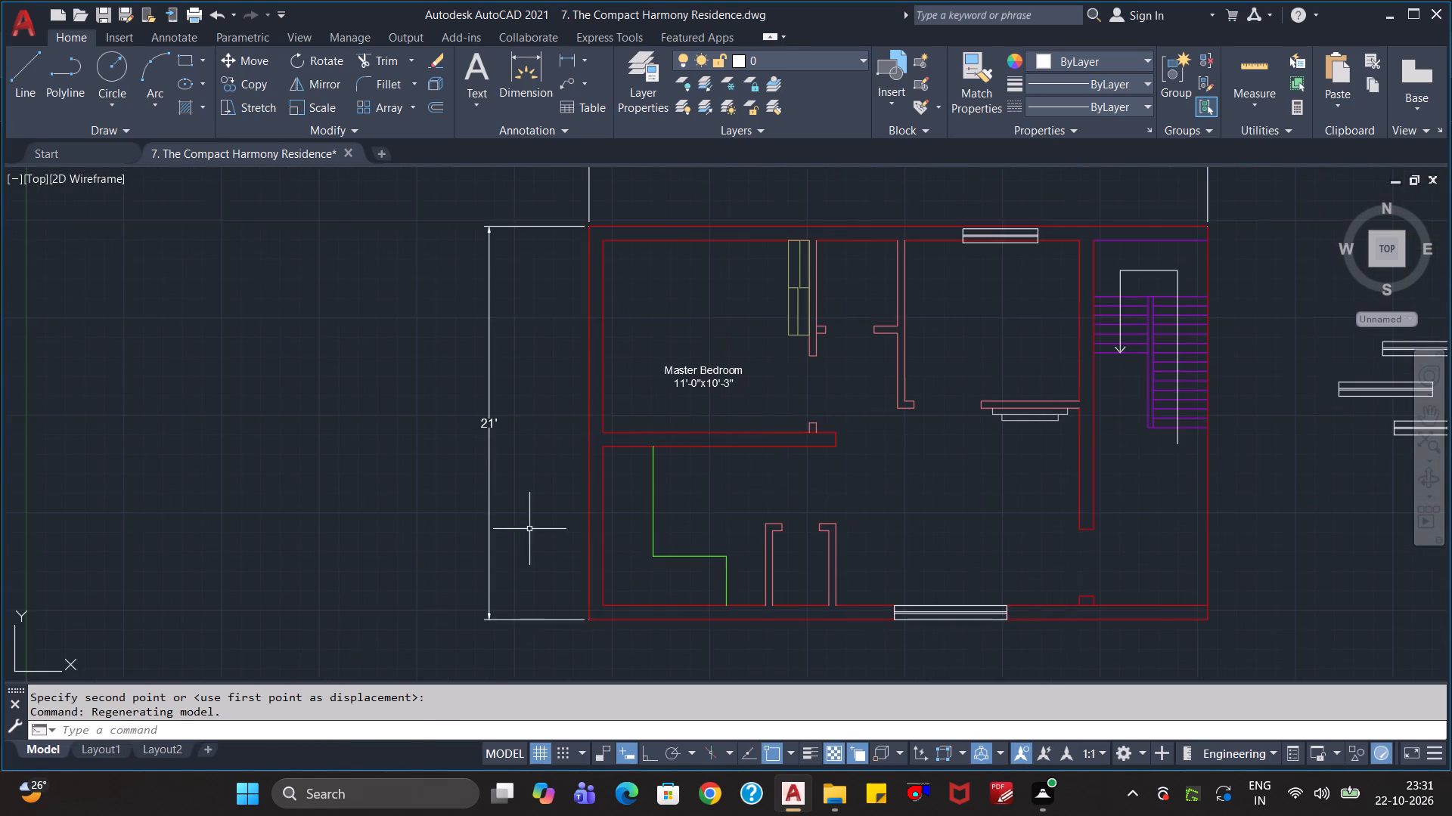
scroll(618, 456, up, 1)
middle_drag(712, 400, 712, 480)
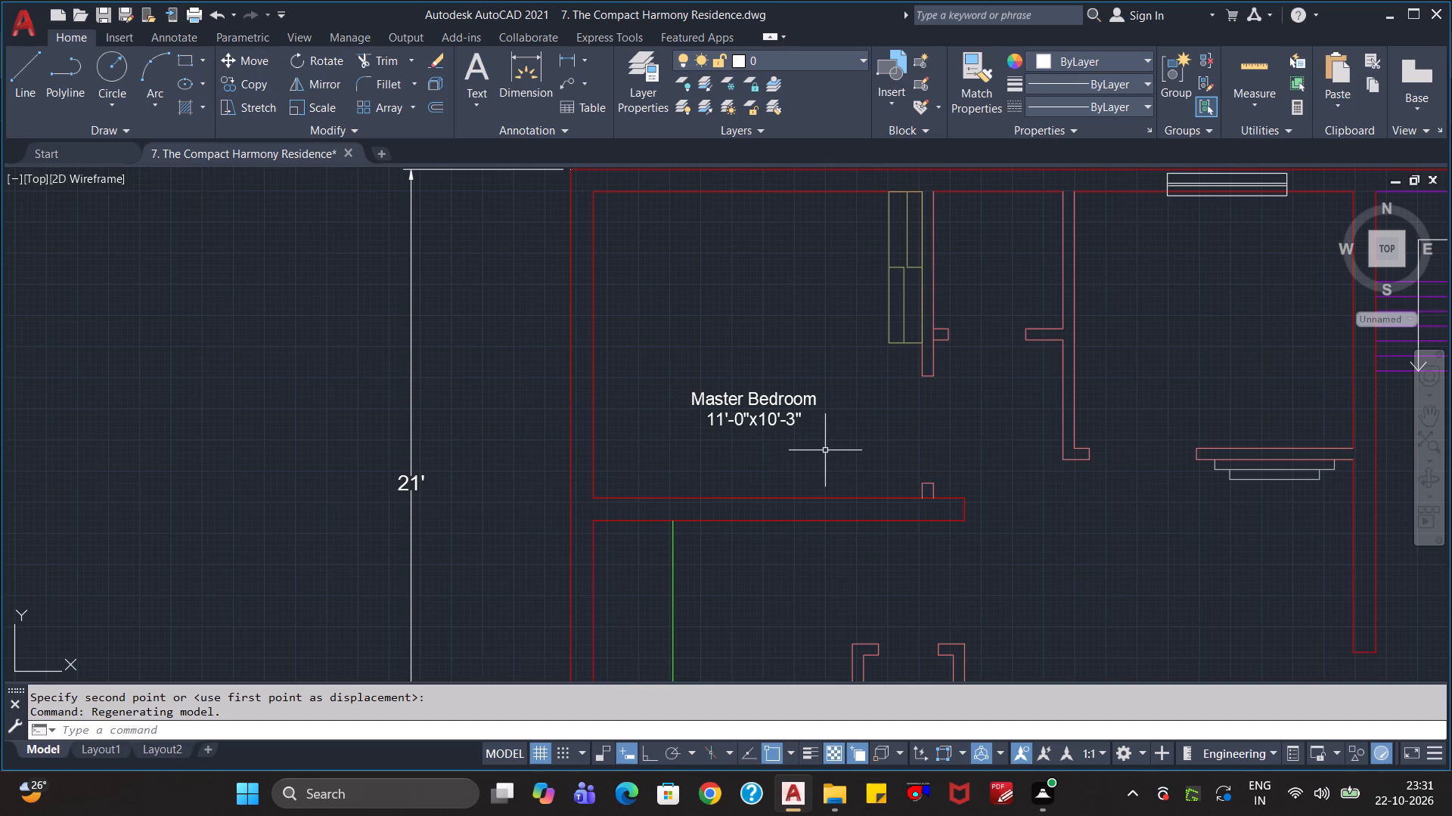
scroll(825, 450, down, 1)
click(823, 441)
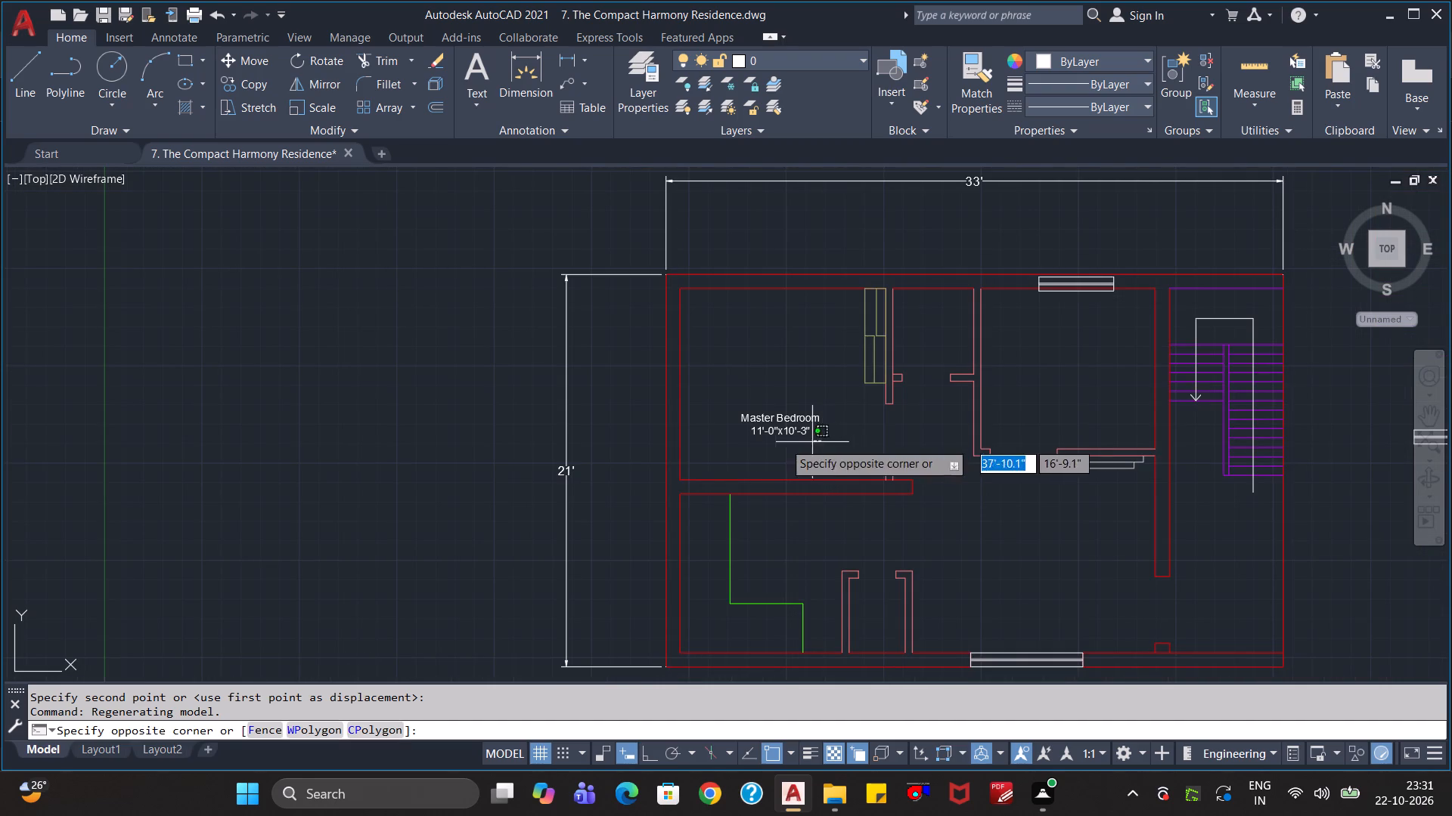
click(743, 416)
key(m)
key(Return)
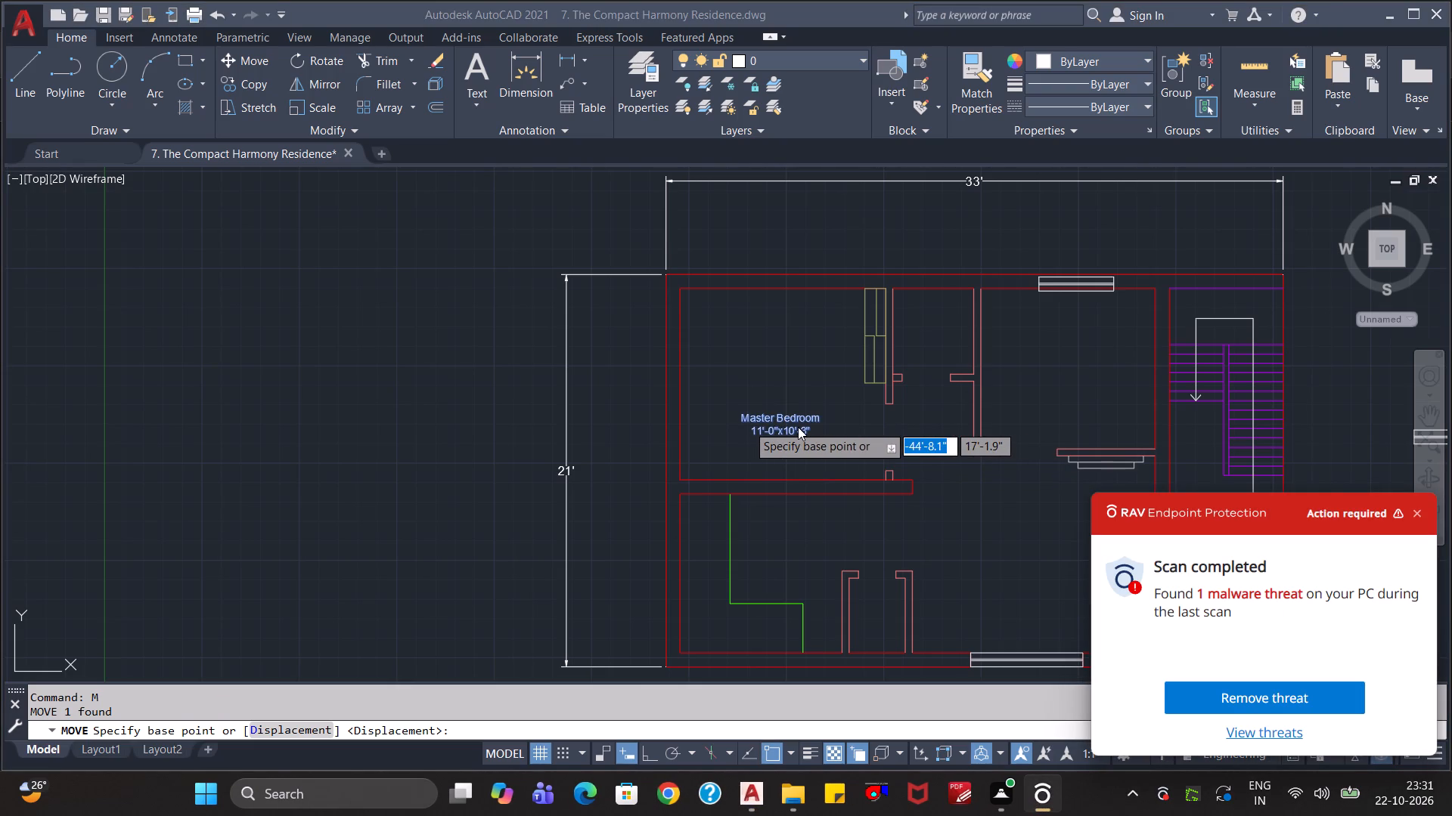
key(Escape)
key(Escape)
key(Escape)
Dismiss the antivirus scan notification and its follow-up threat-review notice without acting on them.
click(1413, 514)
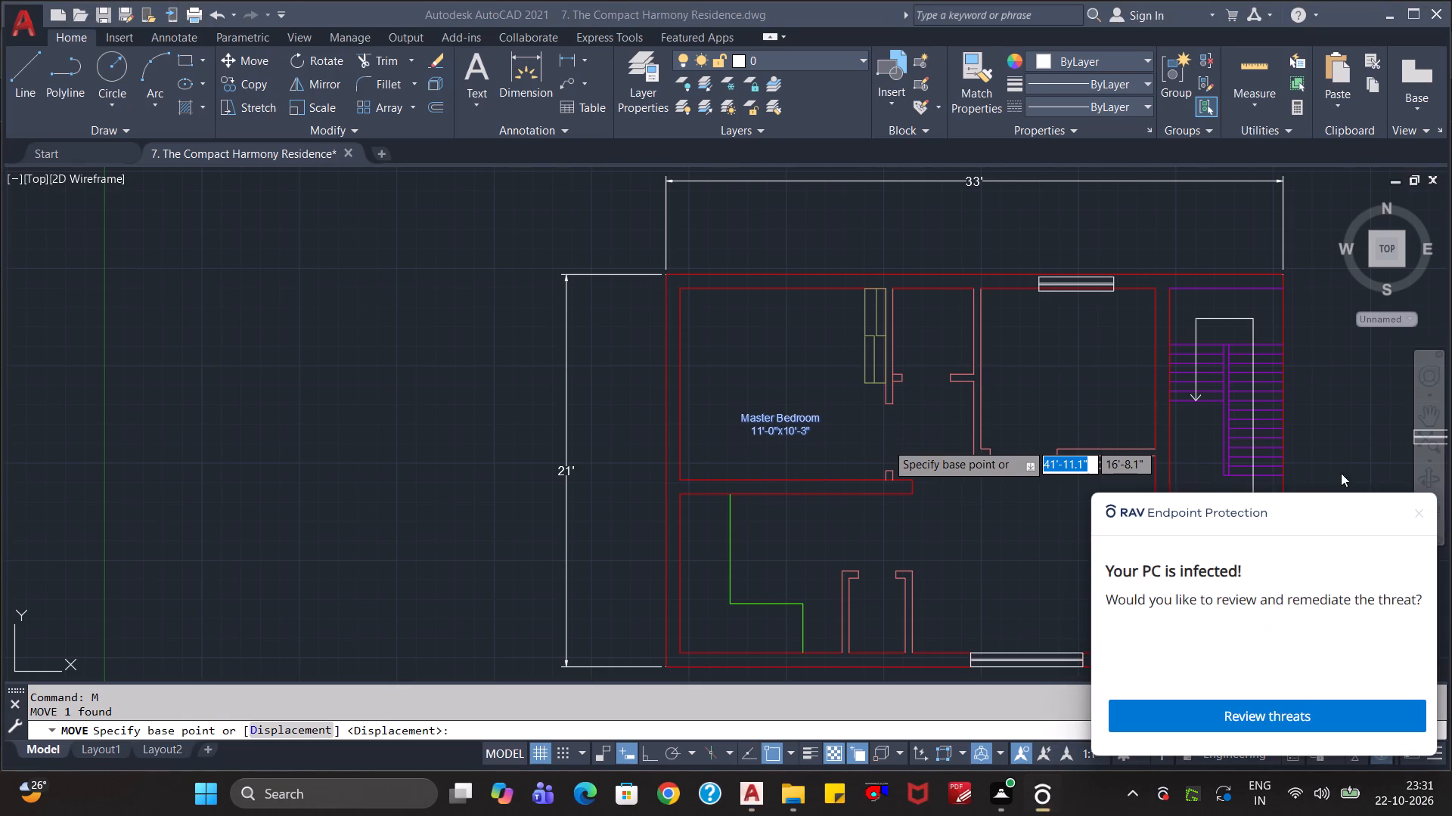
click(1420, 512)
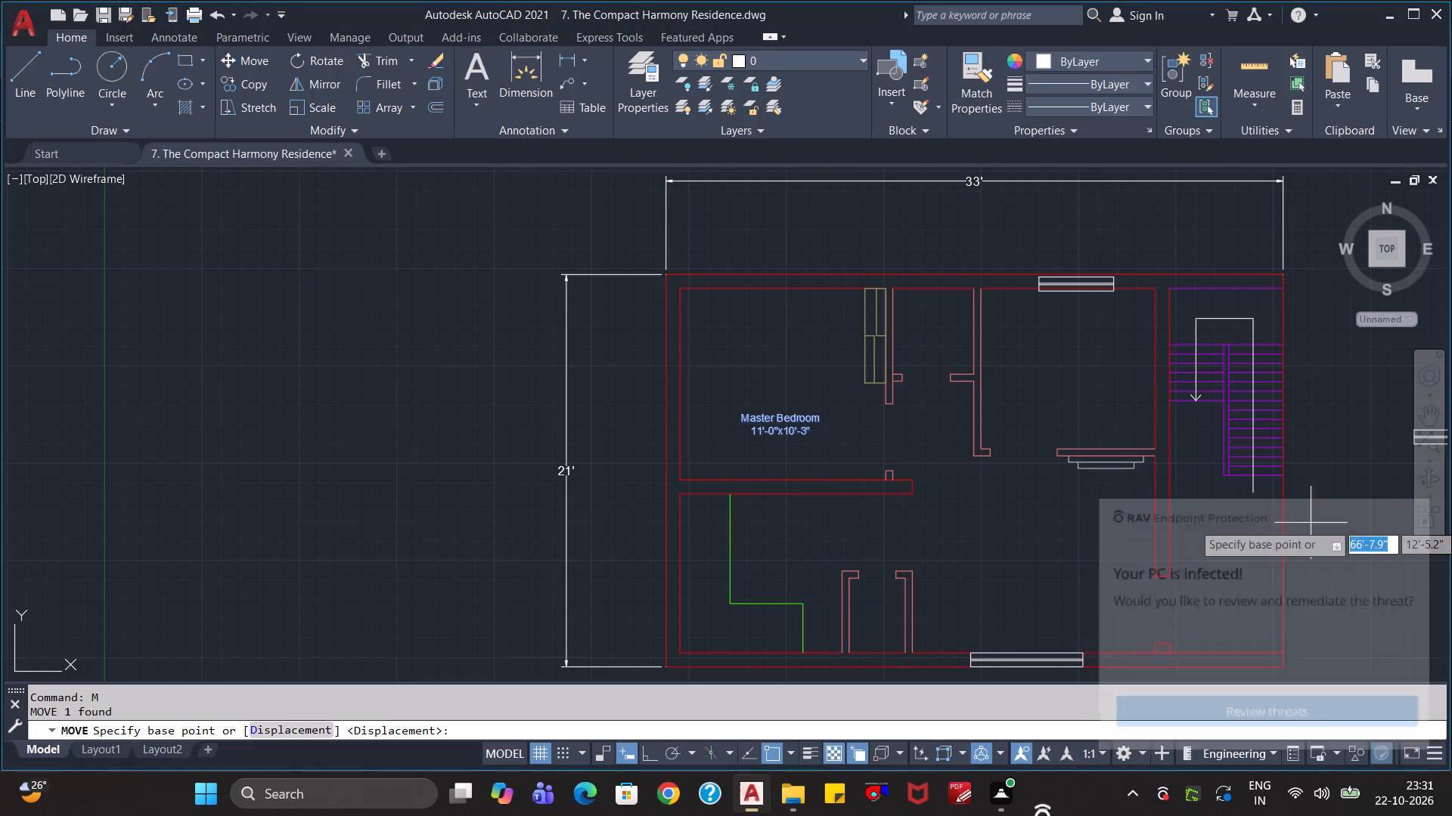
Move the "Master Bedroom" label slightly lower within the upper-left room, abandoning the pending move first.
key(Escape)
key(Escape)
click(816, 463)
click(771, 404)
key(m)
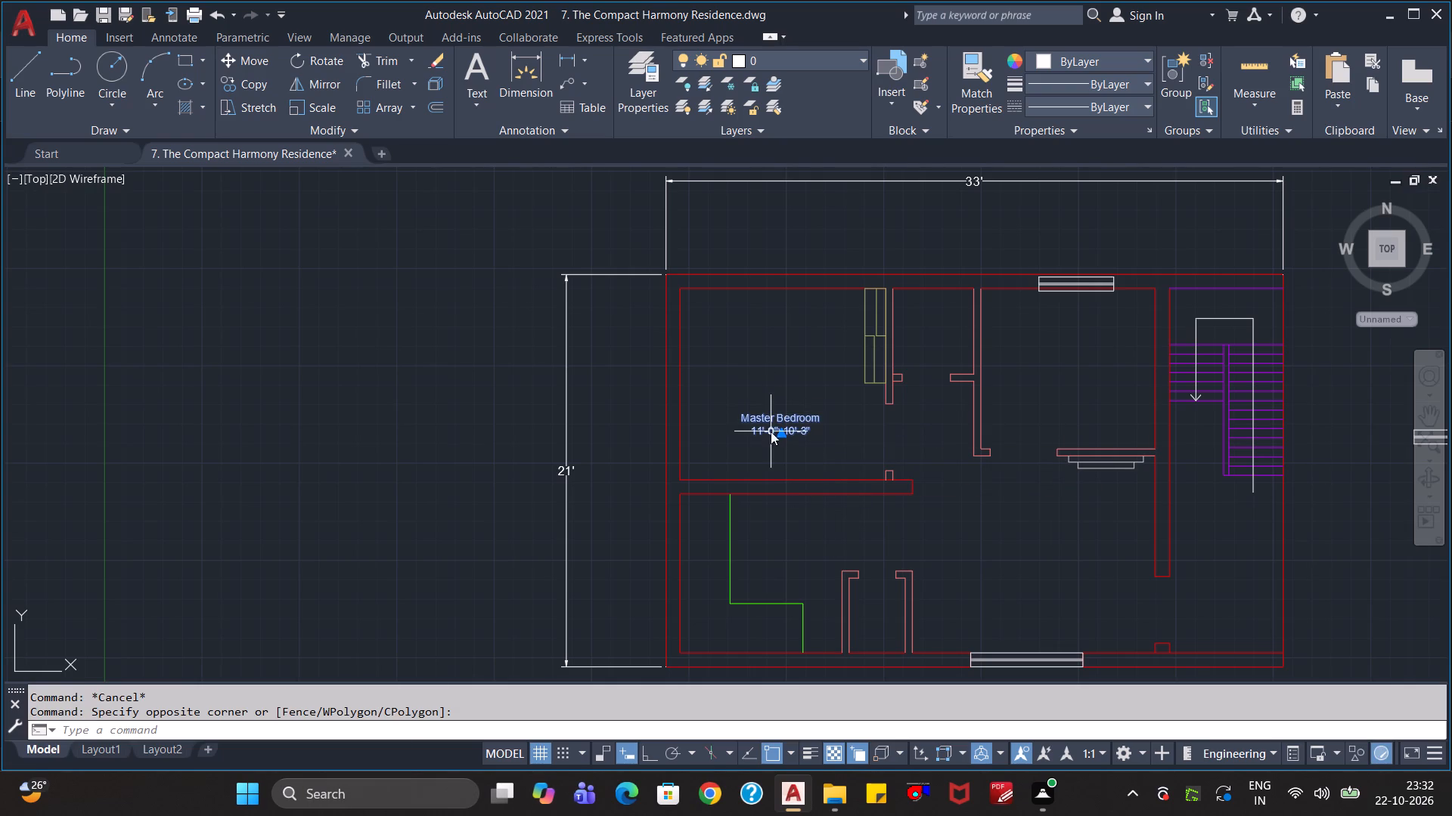
key(Return)
click(780, 427)
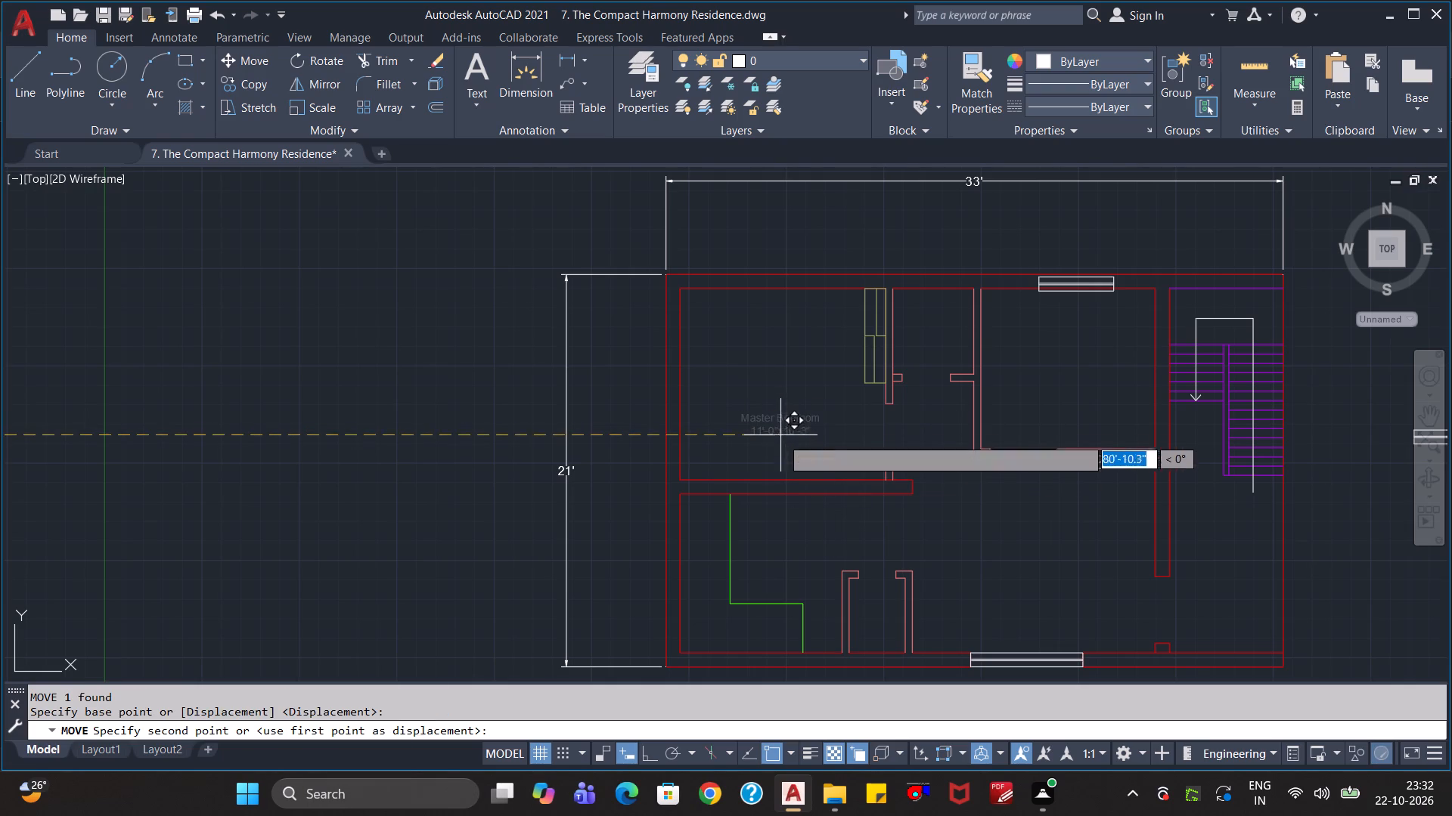
scroll(1014, 455, down, 5)
scroll(883, 456, up, 1)
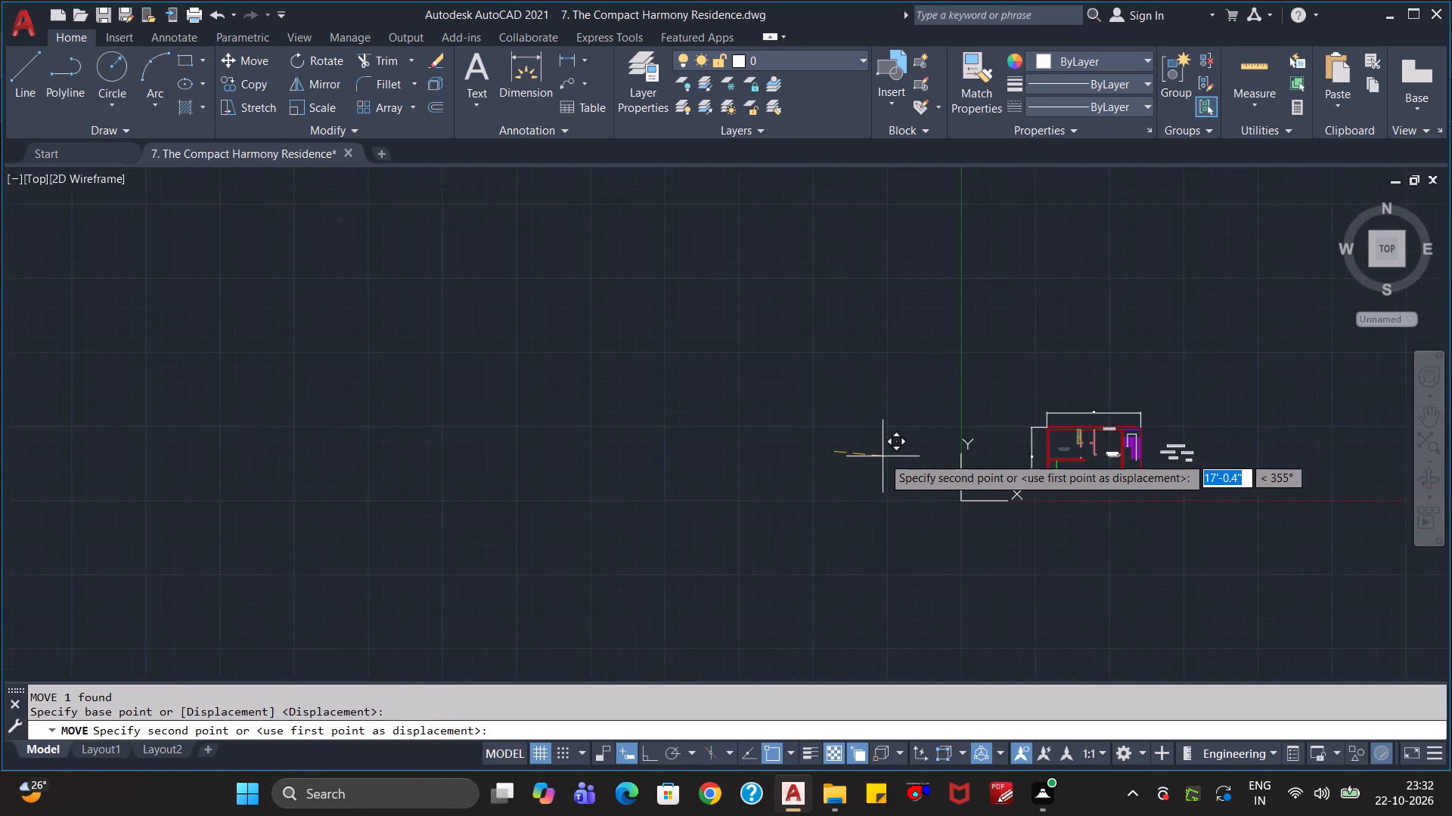
scroll(883, 456, up, 2)
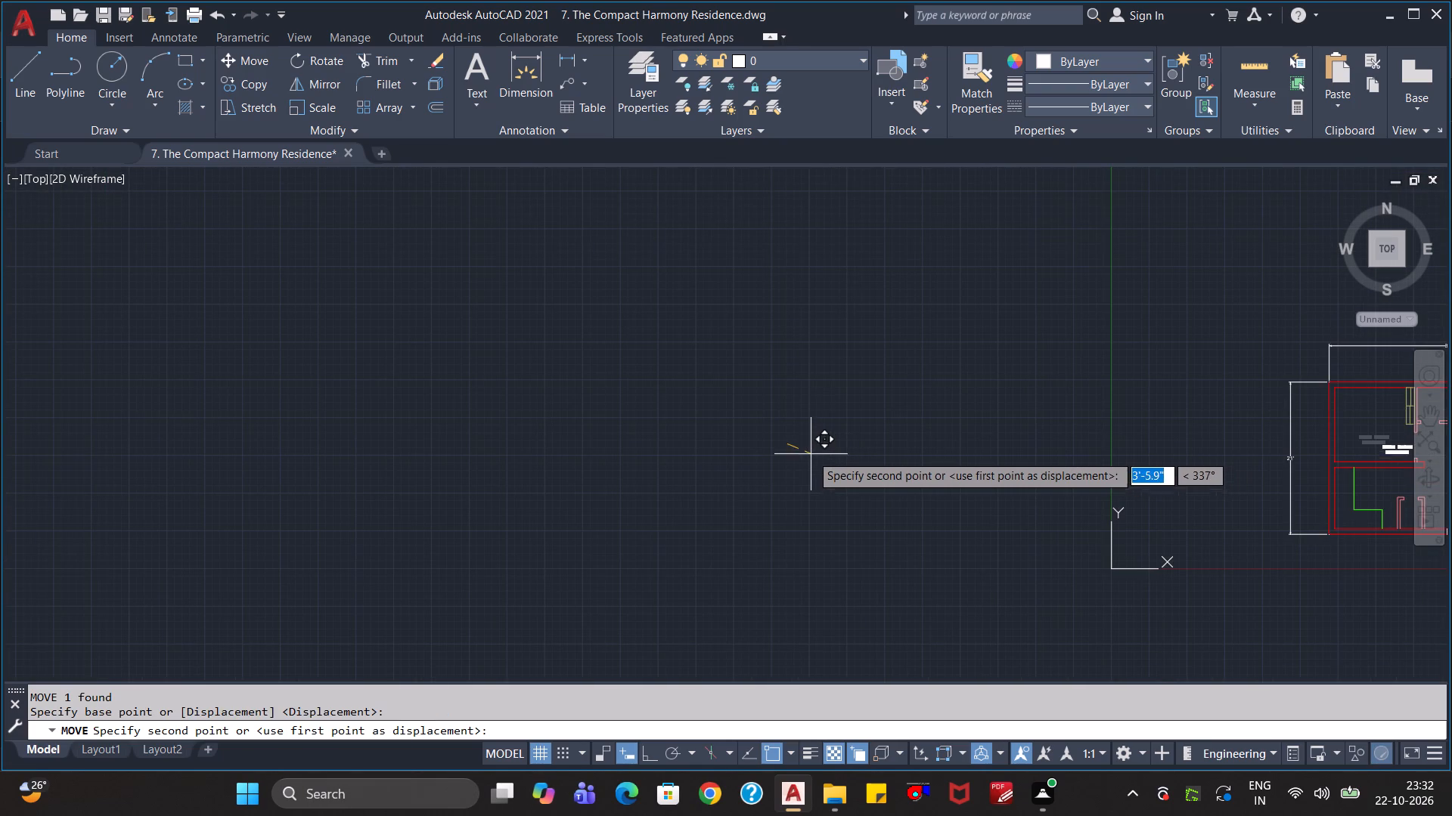
click(791, 450)
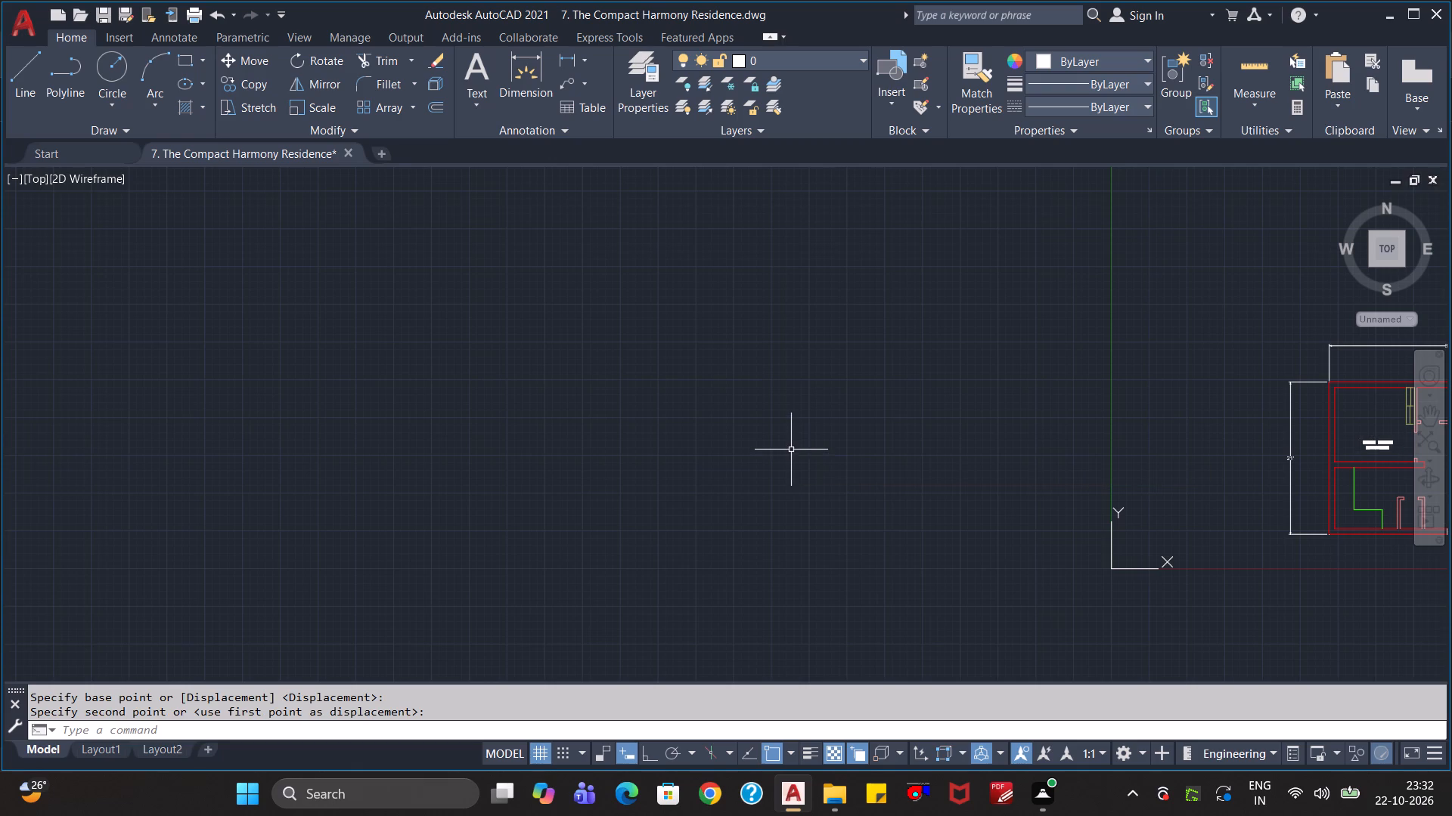
Copy the "Master Bedroom" label with its size line from the upper-left room into the lower-left room with the green counter outline.
middle_drag(960, 496, 600, 565)
scroll(922, 502, up, 4)
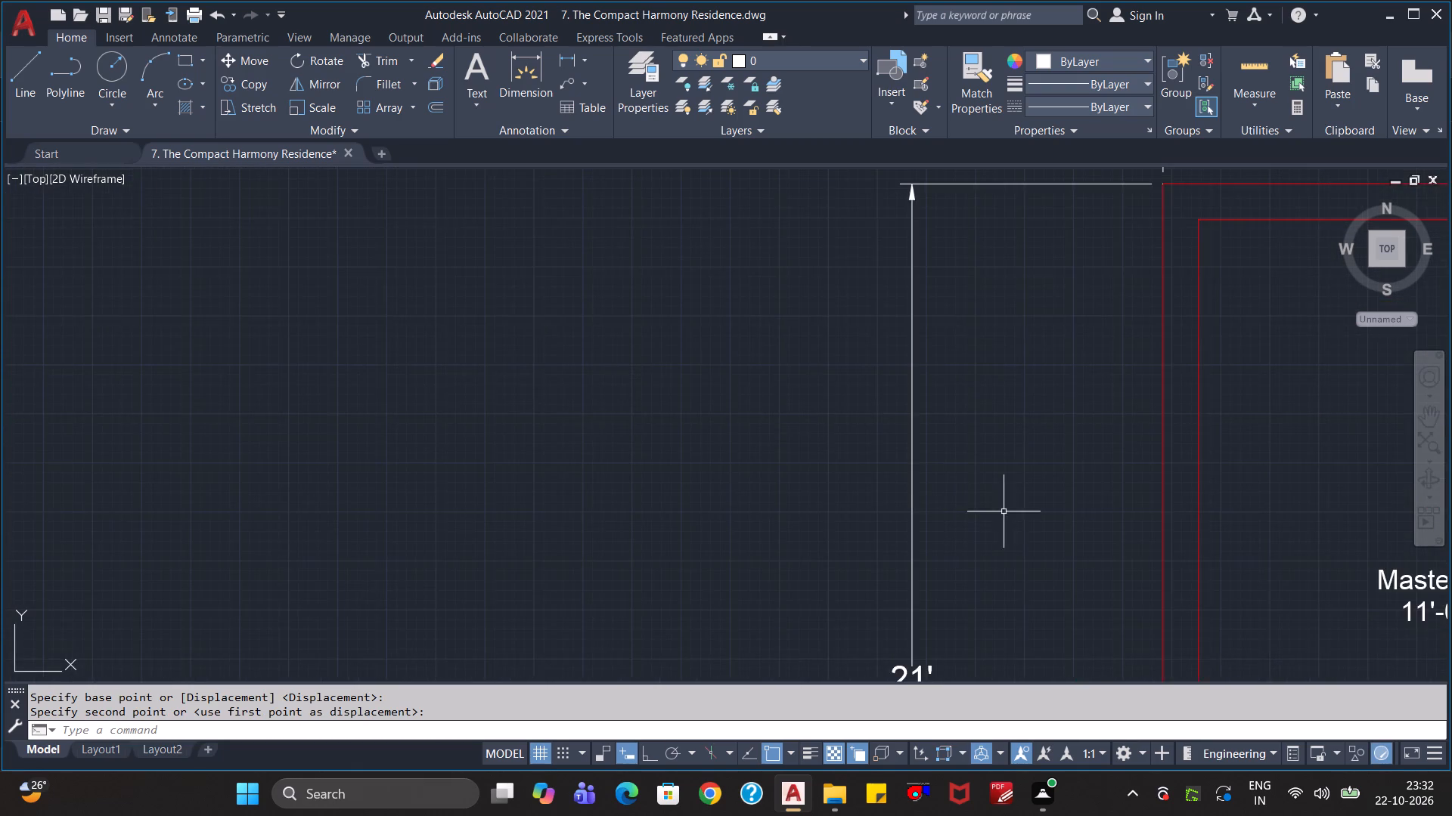
middle_drag(998, 533, 430, 463)
scroll(492, 491, down, 1)
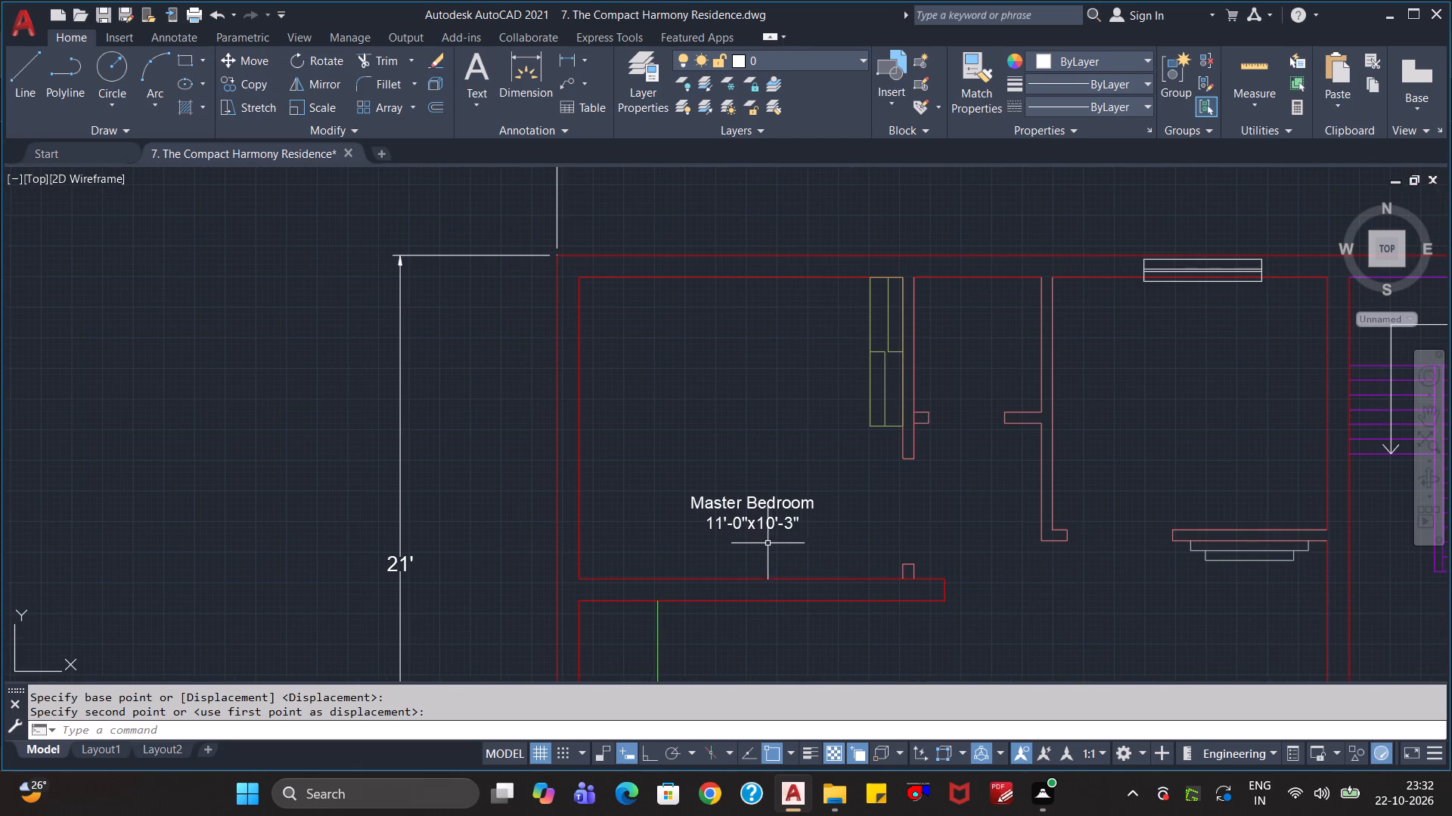
click(808, 536)
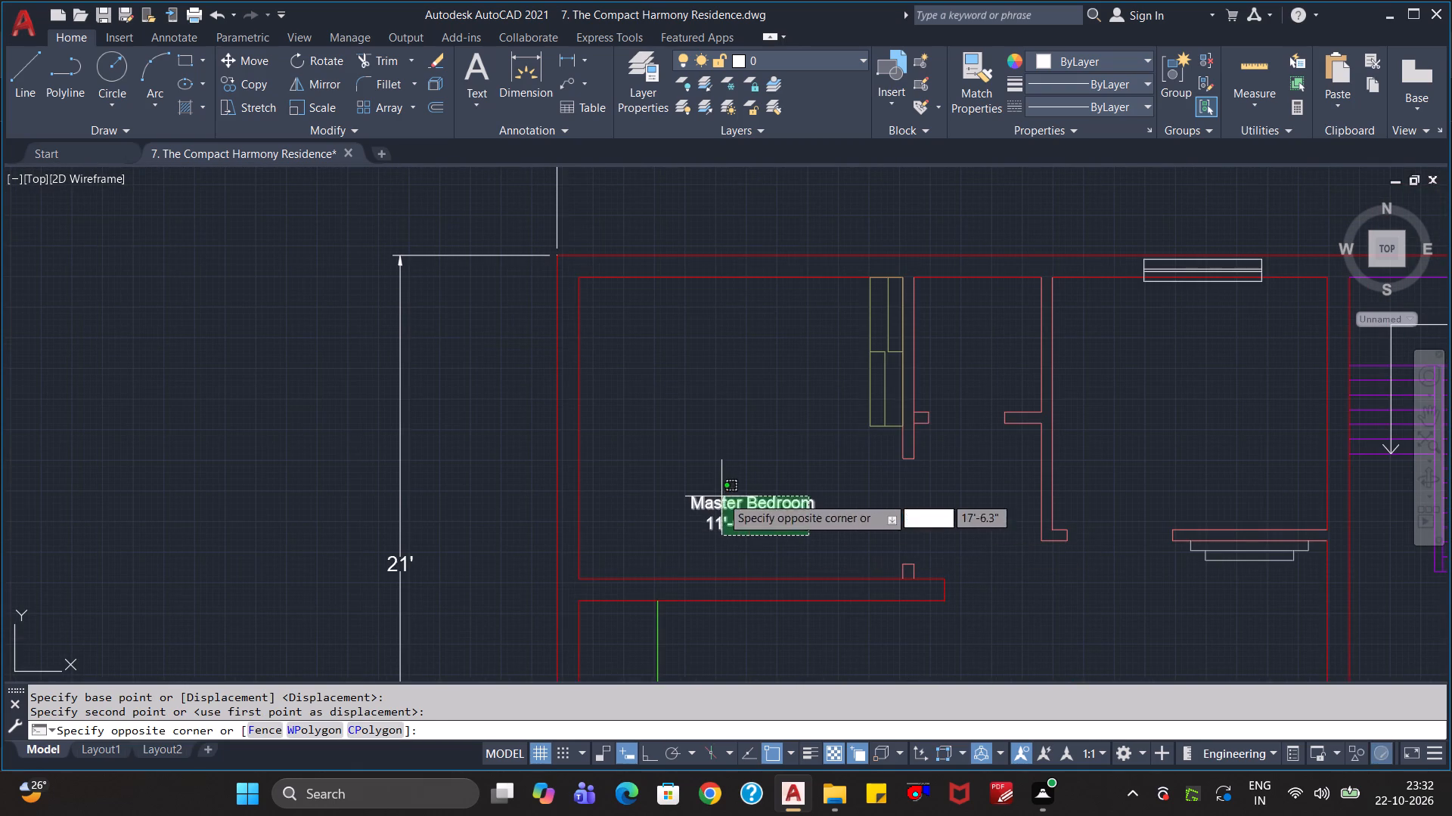
click(721, 496)
text(co)
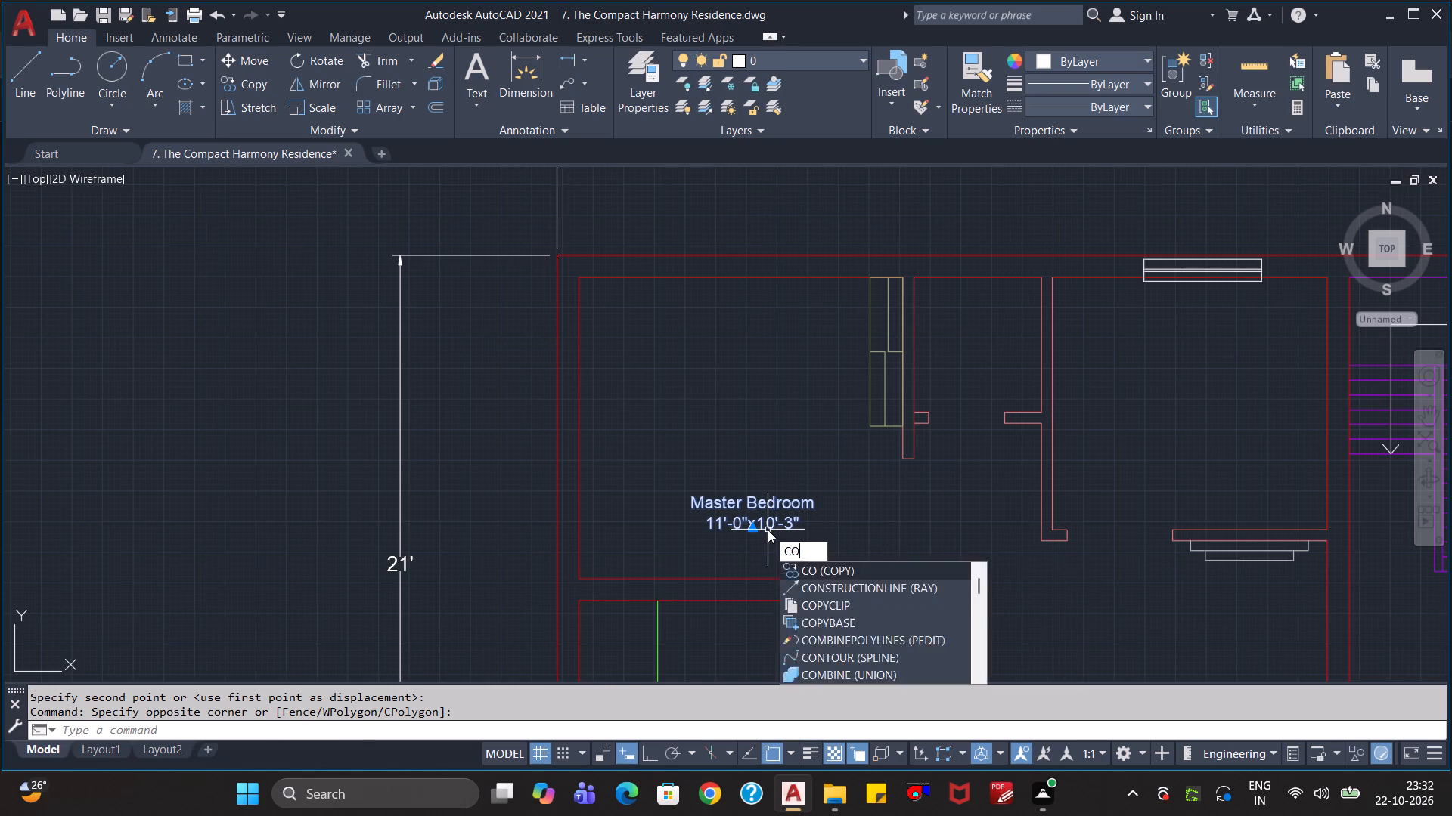
key(Return)
click(765, 514)
scroll(840, 620, down, 3)
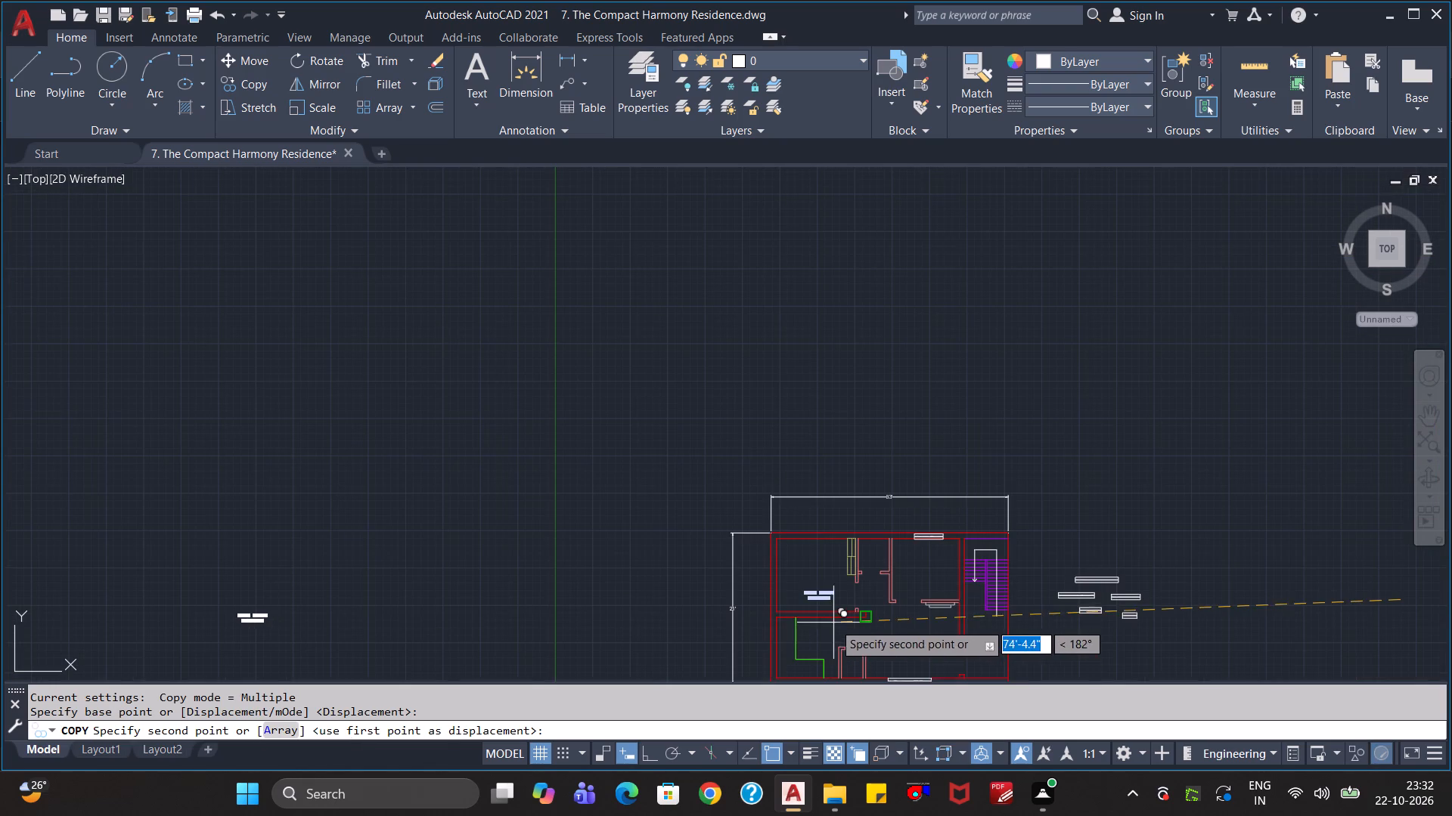
scroll(1093, 638, up, 2)
middle_drag(551, 625, 798, 462)
scroll(1246, 499, down, 2)
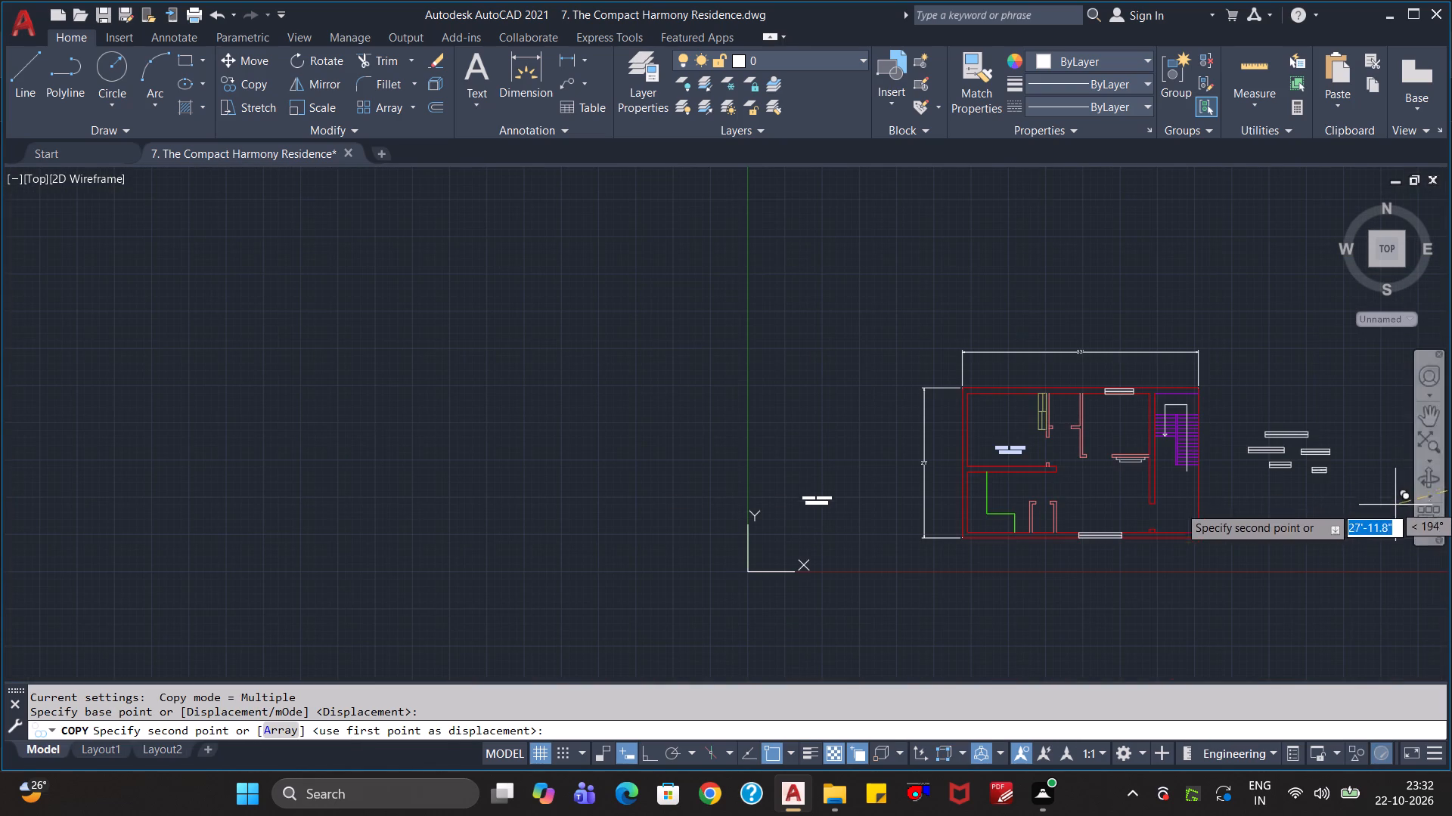
middle_drag(1338, 547, 892, 546)
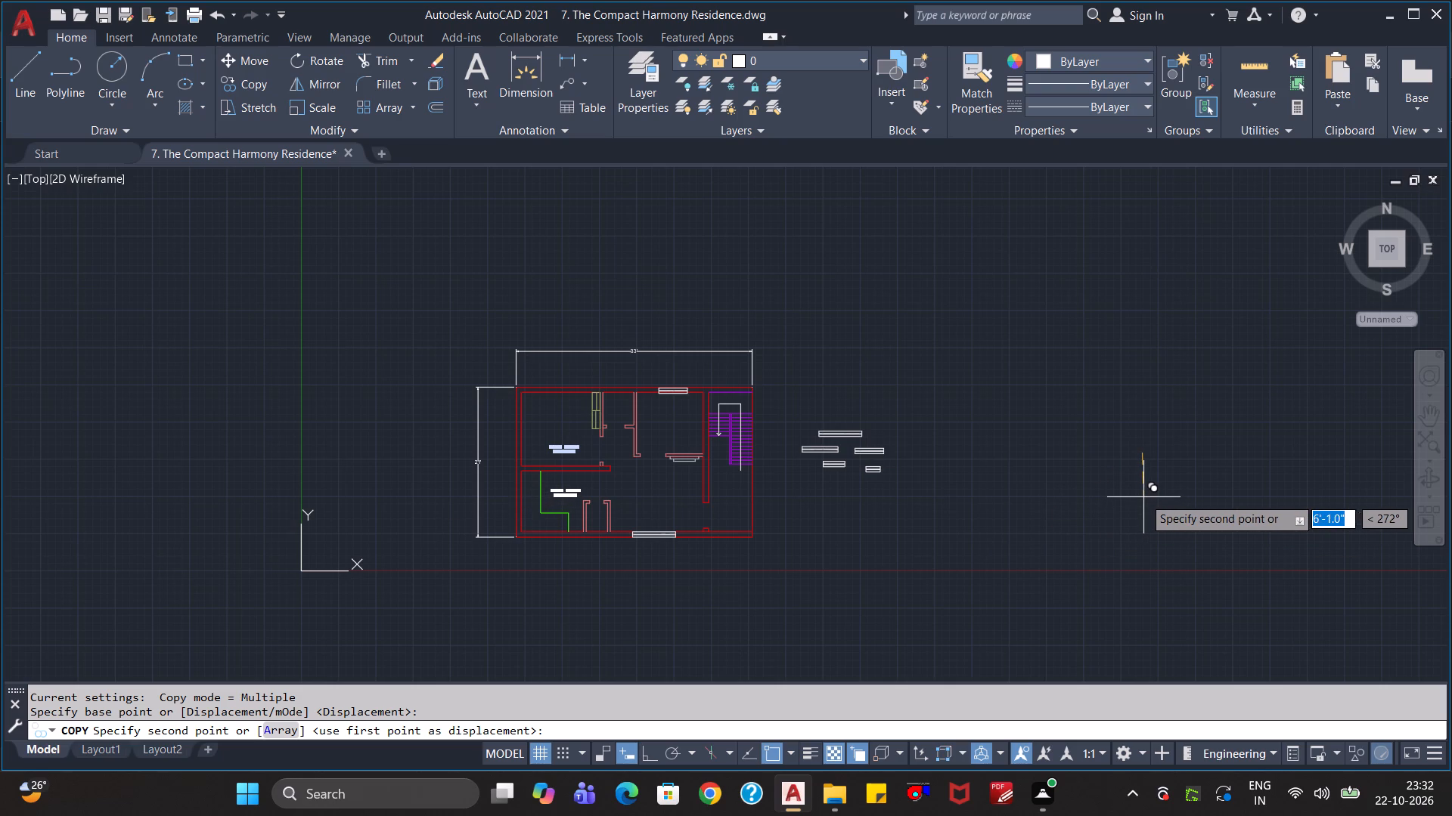
click(1141, 496)
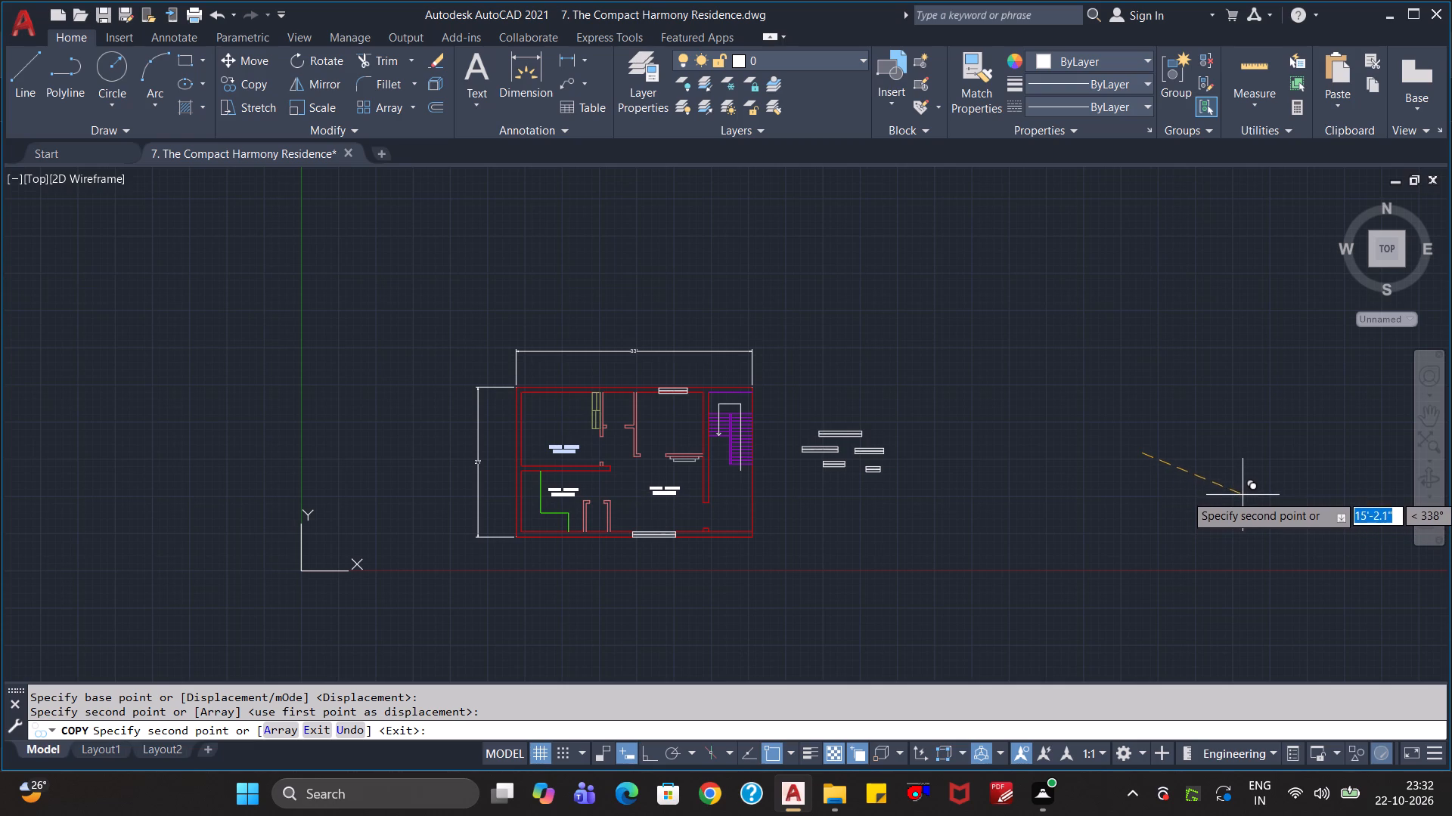
Place three further copies of the label in the lower central hall, the upper room beside the stairs, and above the stair flights.
click(1243, 493)
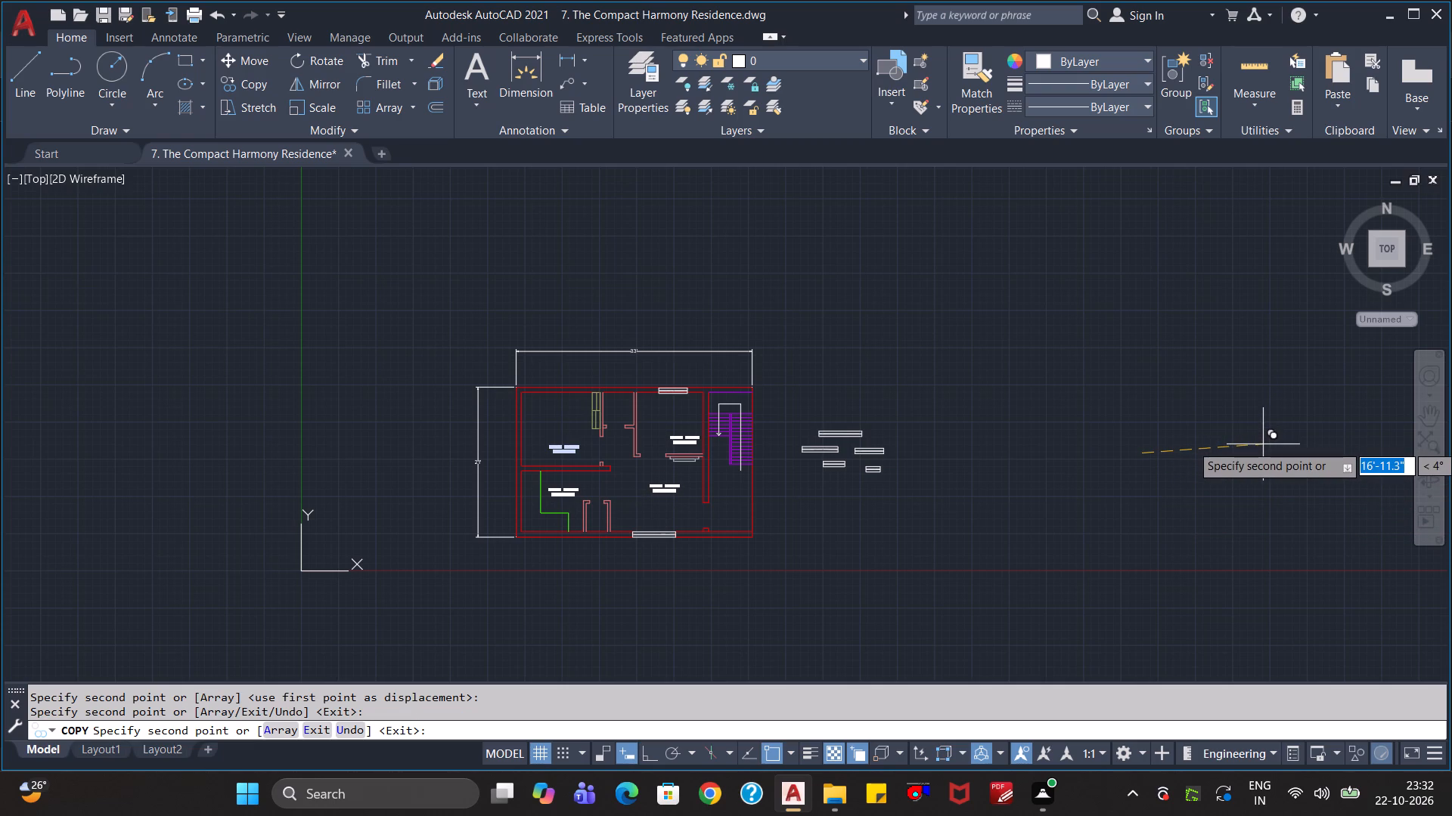
click(1259, 444)
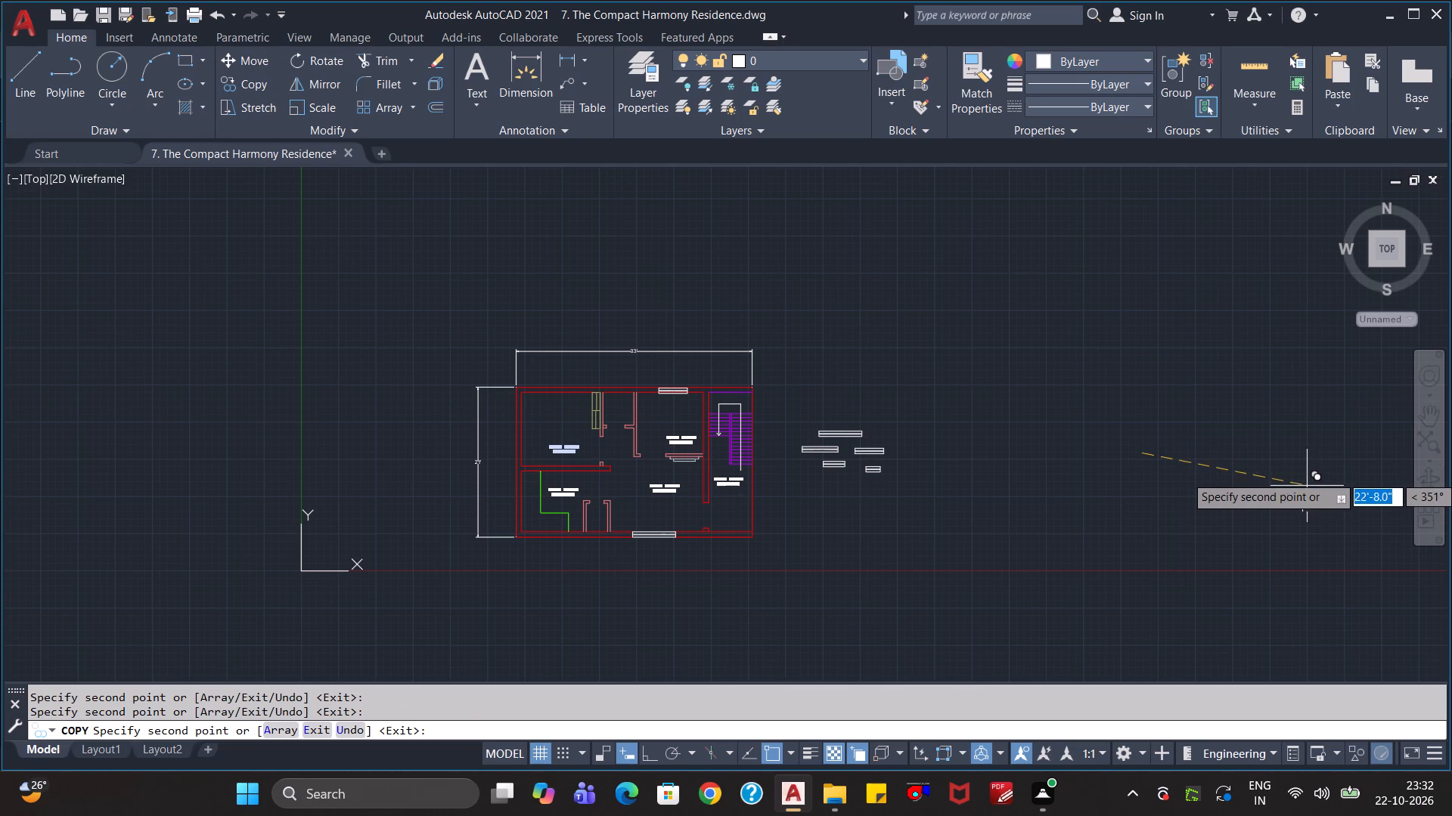
scroll(1298, 413, up, 2)
scroll(1124, 437, down, 1)
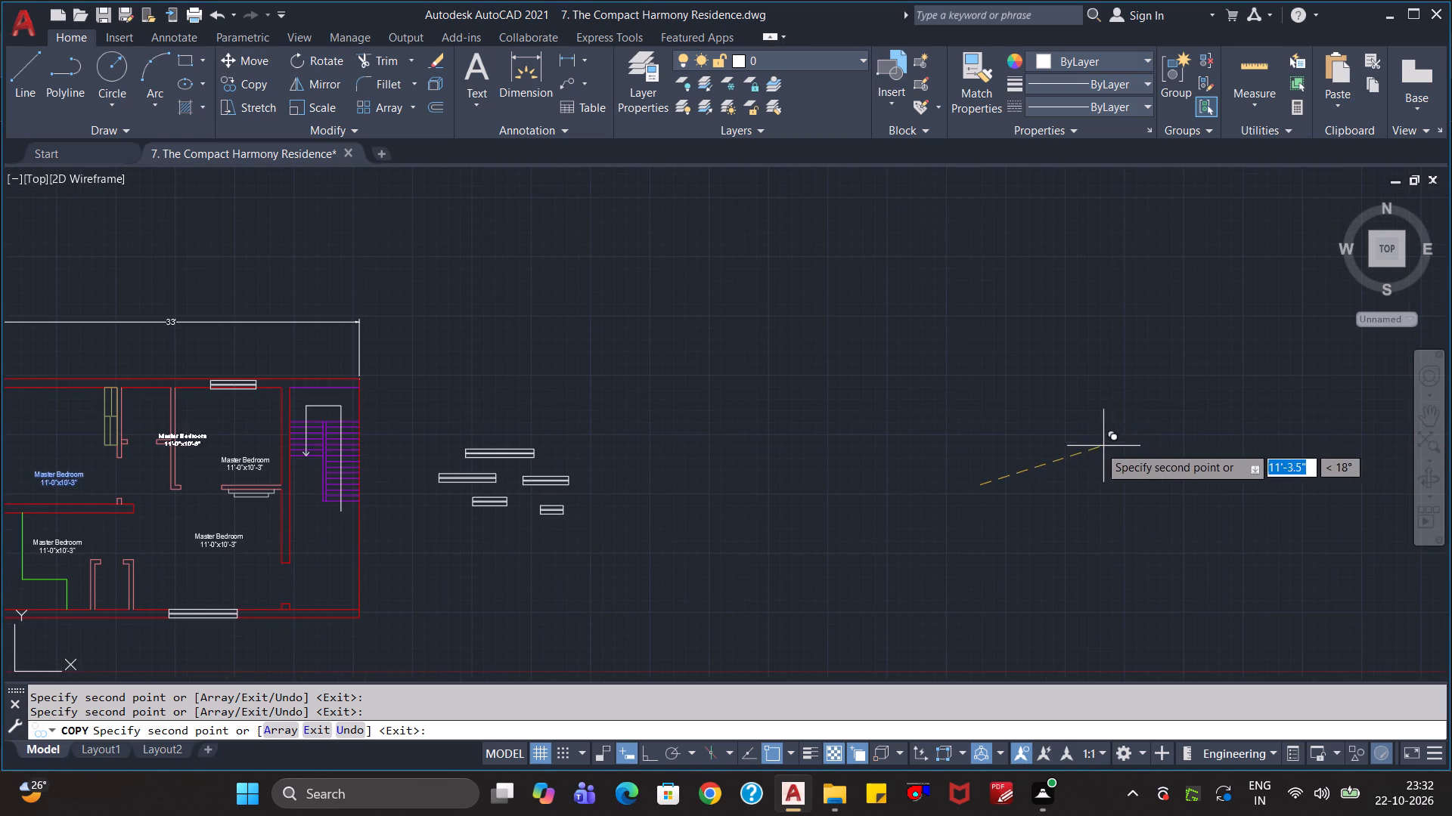
click(1246, 408)
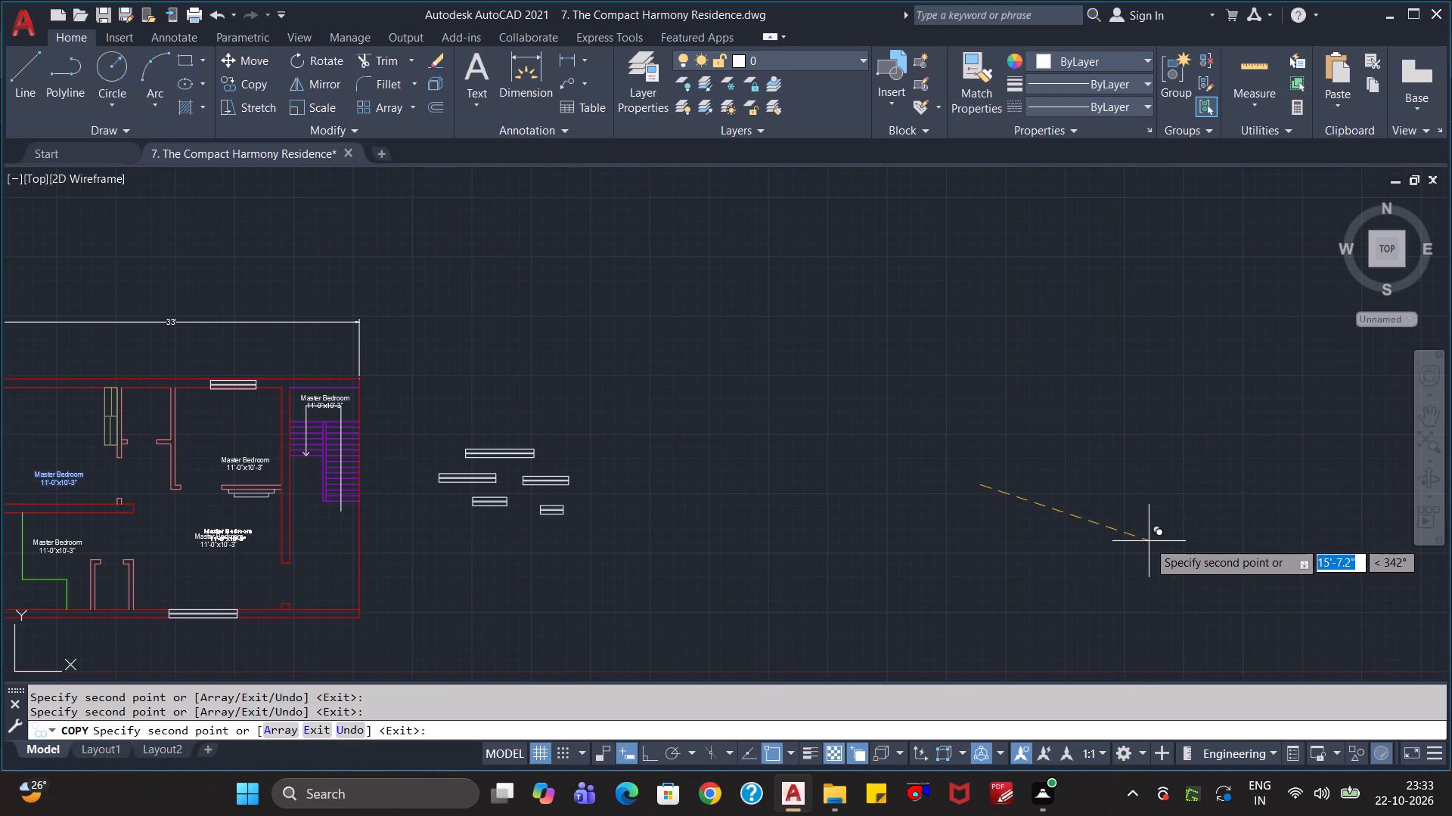
middle_drag(1123, 540, 1394, 490)
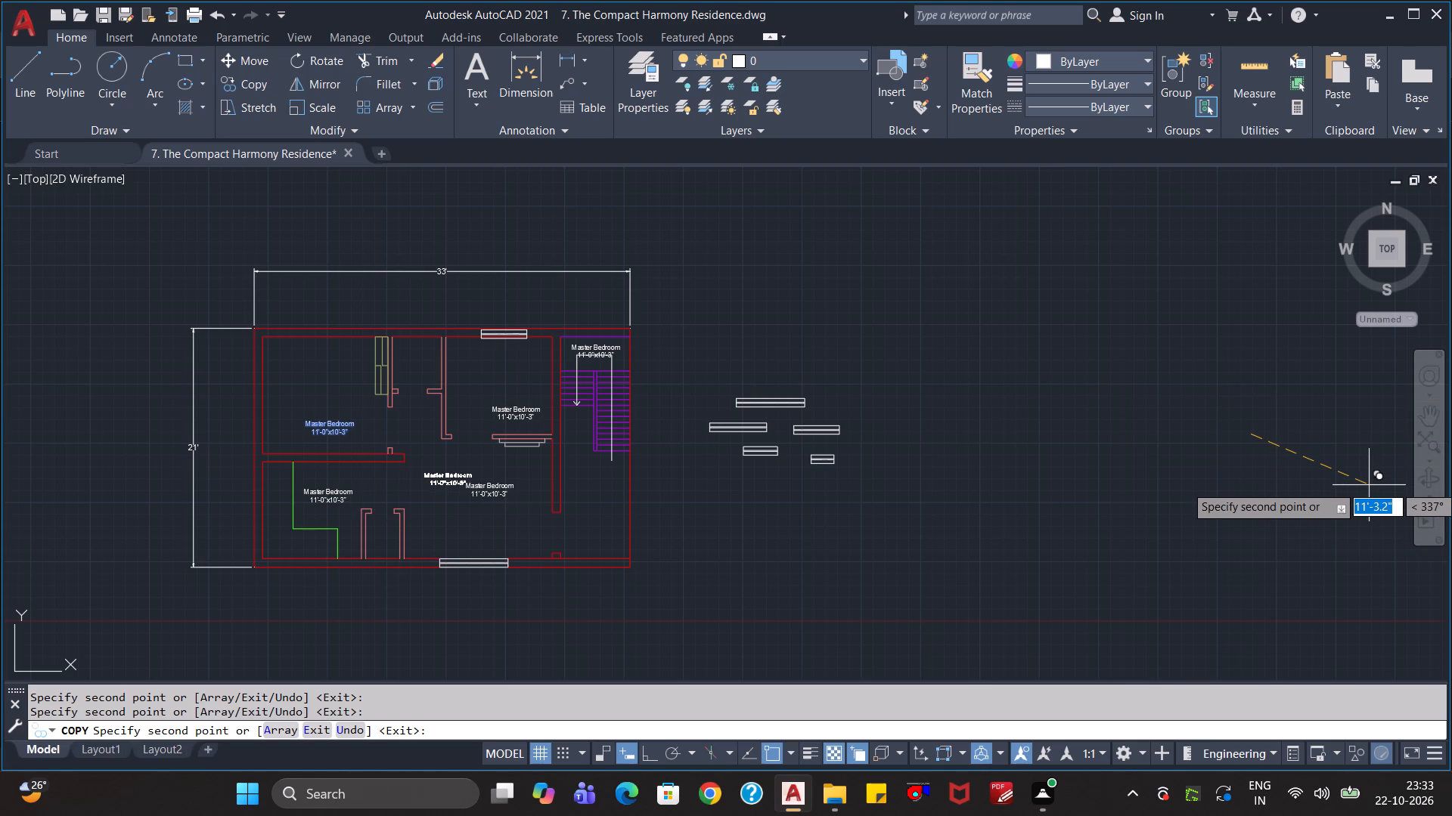
key(Escape)
key(Escape)
Change the room name in the label copy above the stairs to "Staircase".
scroll(683, 439, up, 1)
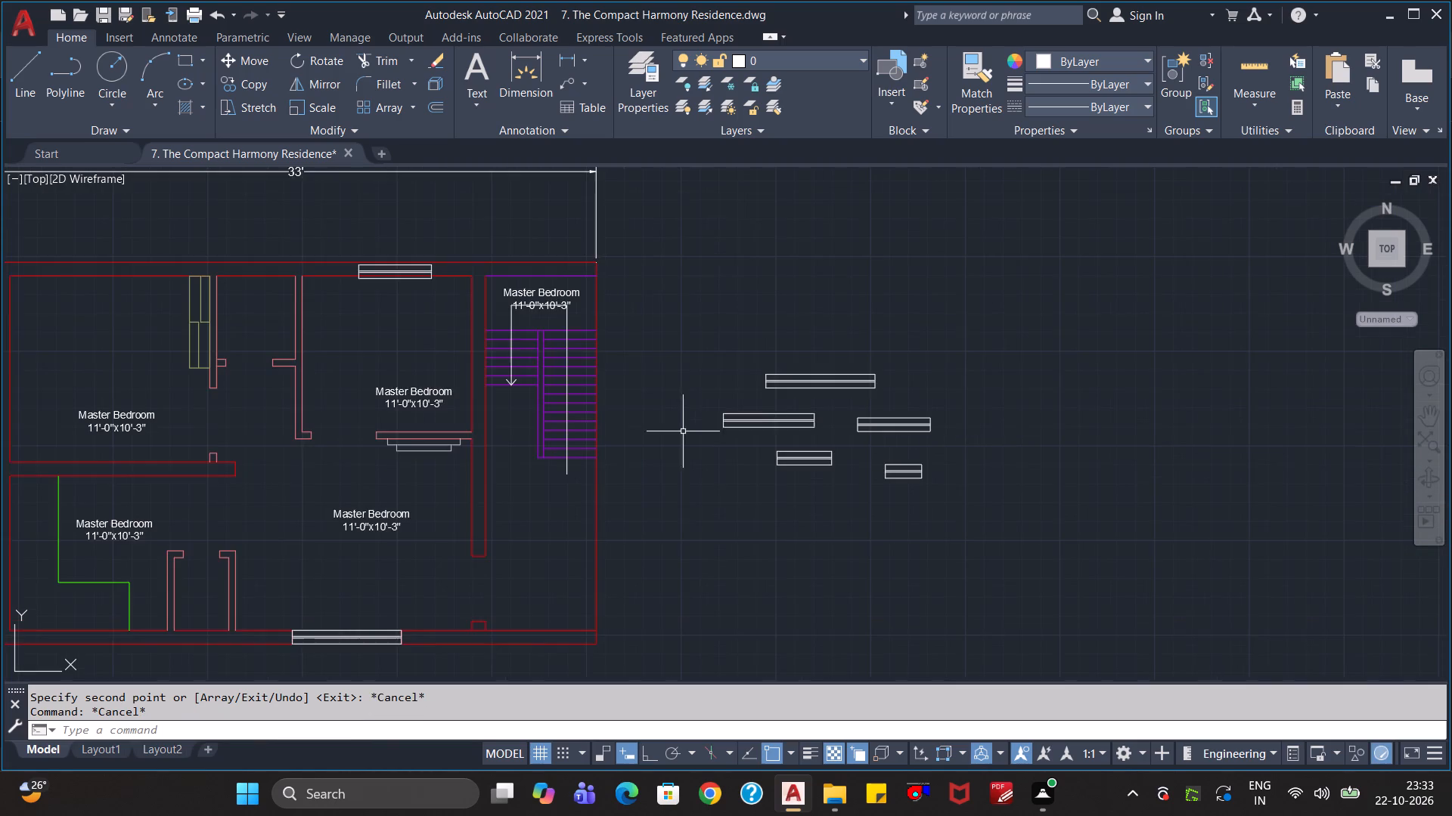
middle_drag(672, 348, 710, 484)
double_click(588, 425)
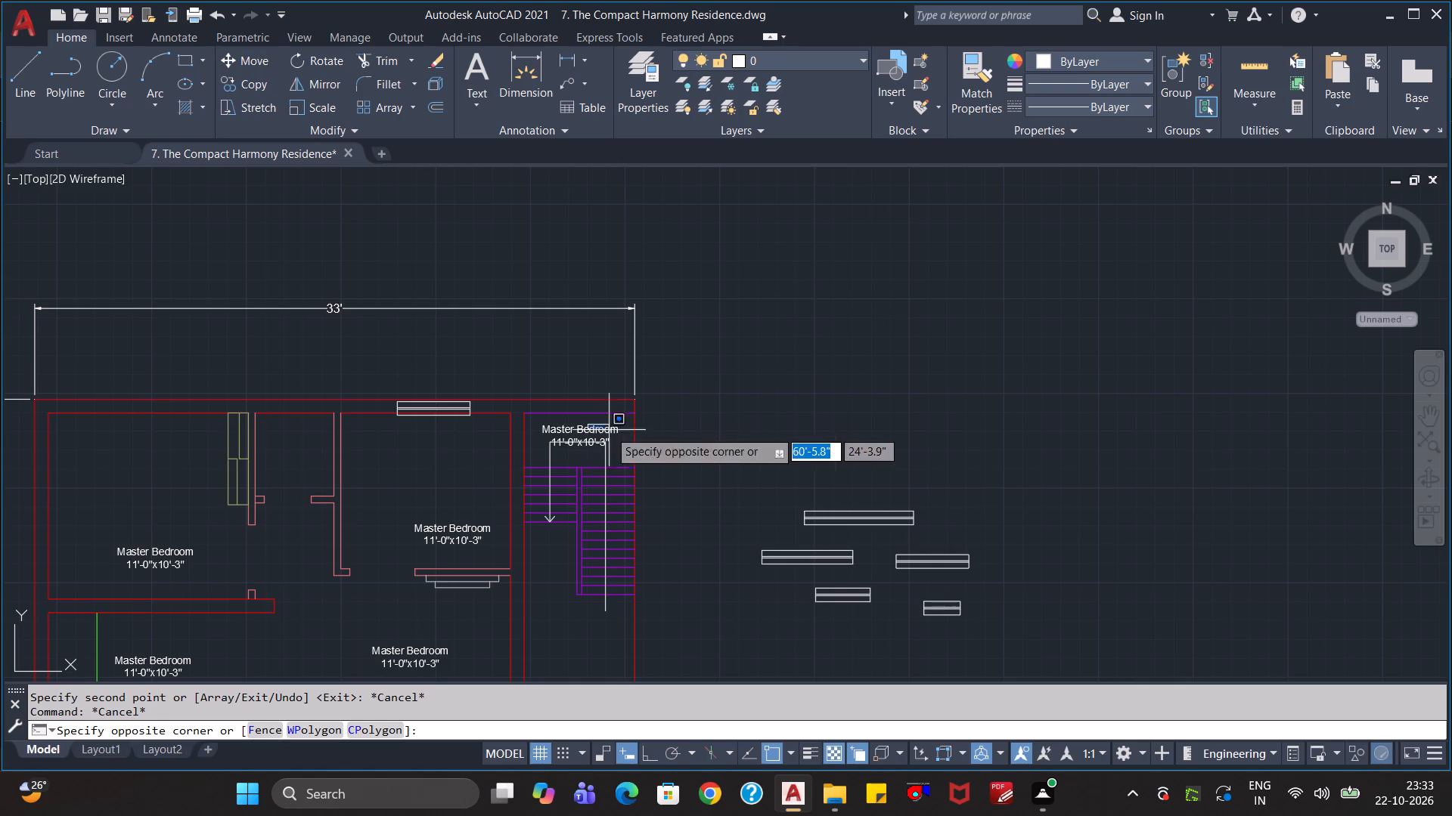
key(Escape)
key(Escape)
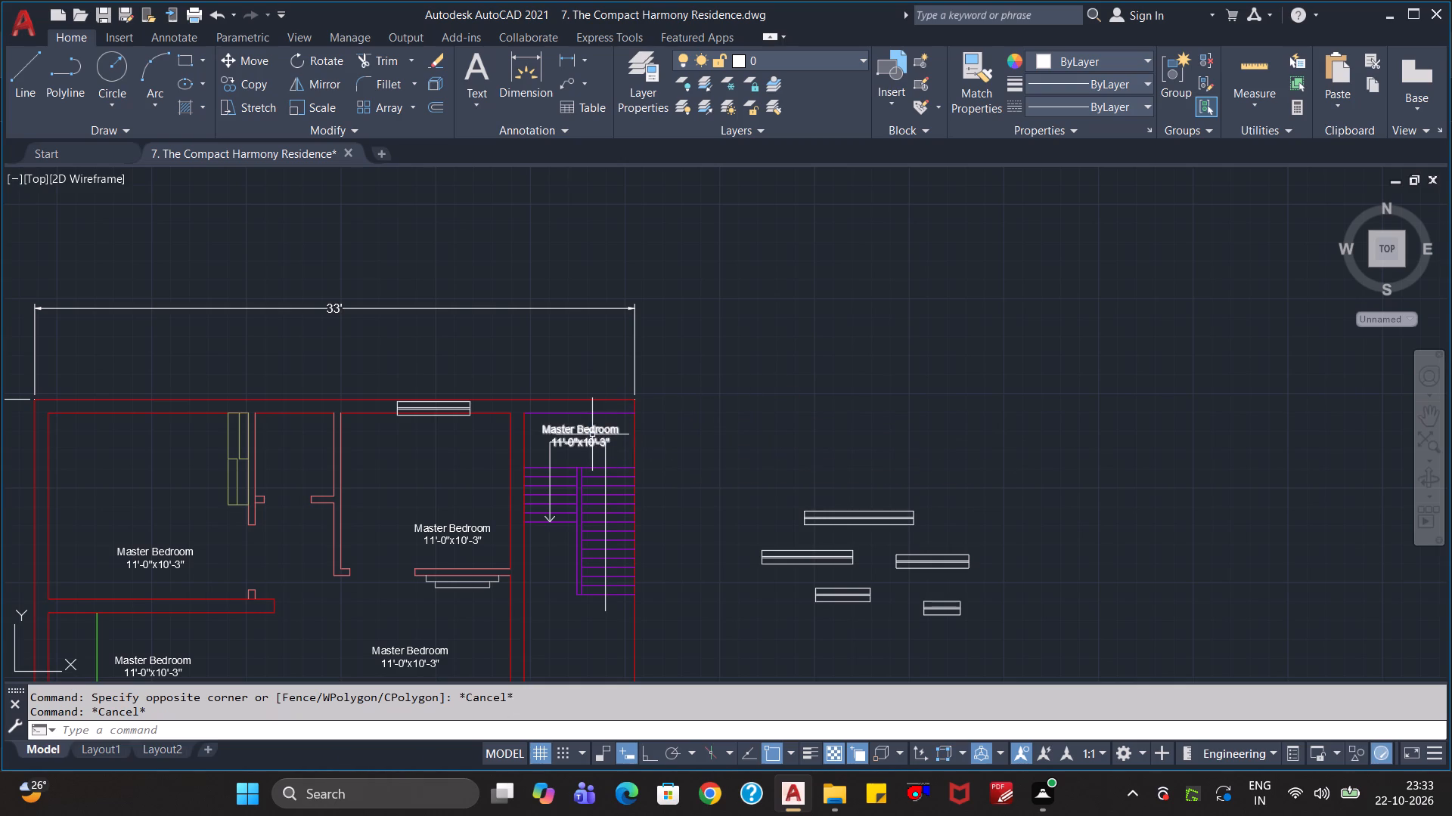
double_click(592, 433)
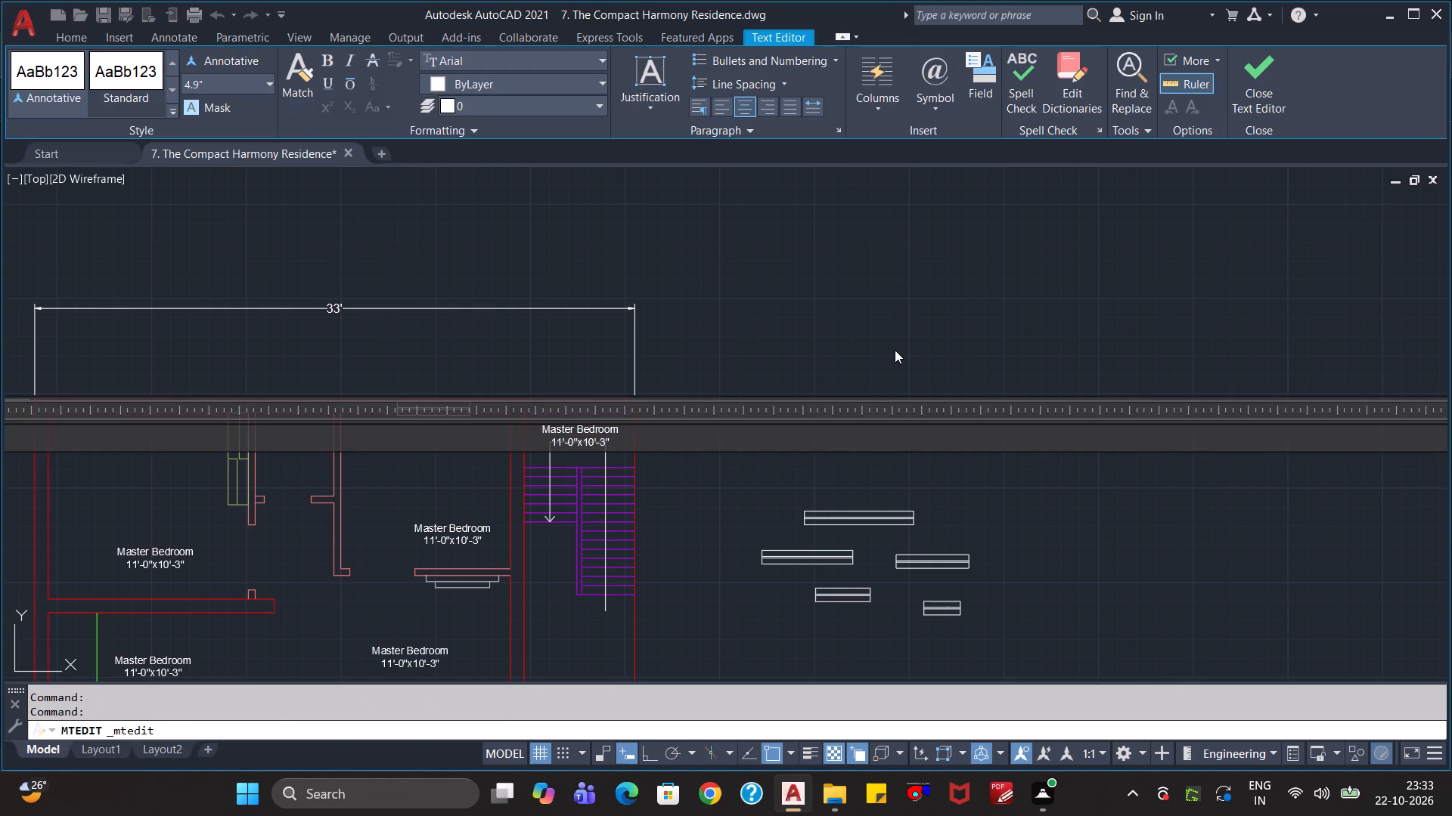
key(Right)
key(Right)
key(Right)
key(Right)
key(Right)
key(Right)
key(Right)
key(Right)
key(Right)
key(Right)
key(Right)
key(Right)
key(Right)
key(Right)
key(BackSpace)
key(BackSpace)
key(BackSpace)
key(BackSpace)
key(BackSpace)
key(BackSpace)
key(BackSpace)
key(BackSpace)
key(BackSpace)
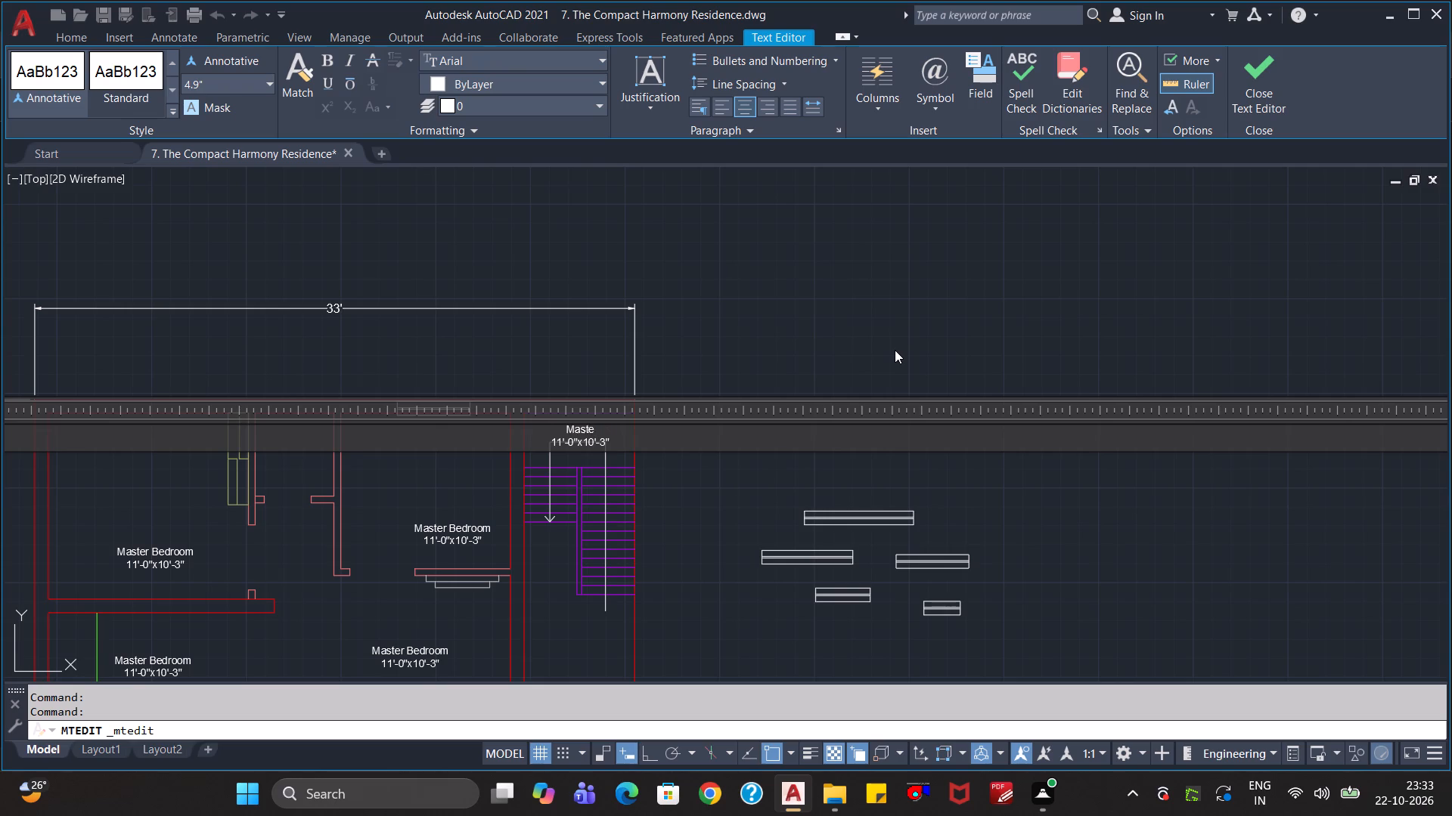
key(BackSpace)
key(BackSpace)
key(BackSpace)
key(BackSpace)
key(BackSpace)
text(St)
text(air)
text(case)
Replace the size line of the "Staircase" label with the first part of its dimensions, 6'-1"x, and finish the text edit.
key(Down)
key(Right)
key(Right)
key(BackSpace)
key(BackSpace)
key(BackSpace)
key(BackSpace)
key(BackSpace)
key(BackSpace)
key(BackSpace)
key(BackSpace)
key(BackSpace)
key(BackSpace)
key(BackSpace)
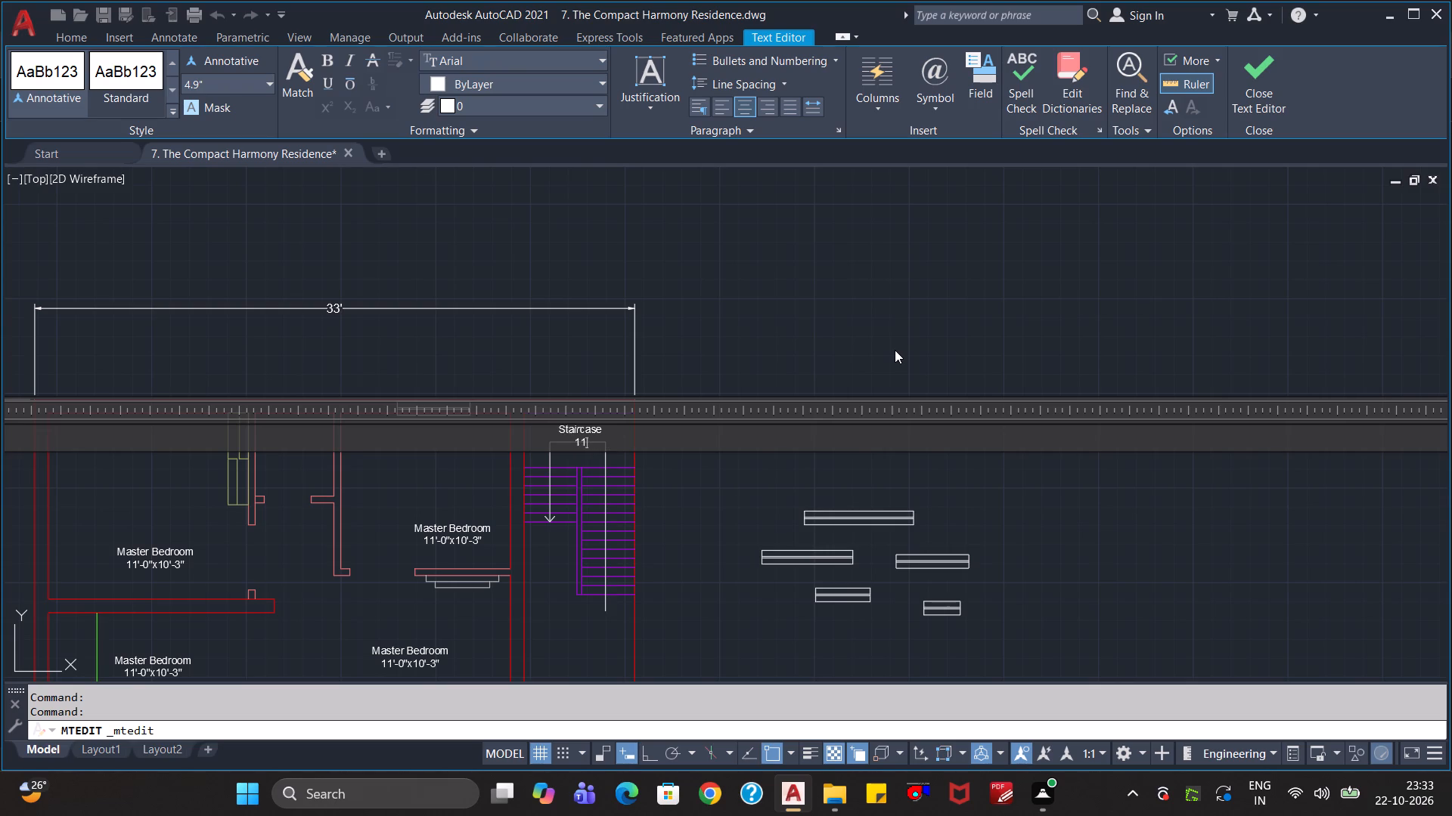
key(BackSpace)
key(BackSpace)
text(6')
key(1)
key(apostrophe)
key(BackSpace)
key(BackSpace)
key(minus)
text(1")
key(shift+x)
key(BackSpace)
key(x)
click(717, 517)
scroll(658, 554, down, 2)
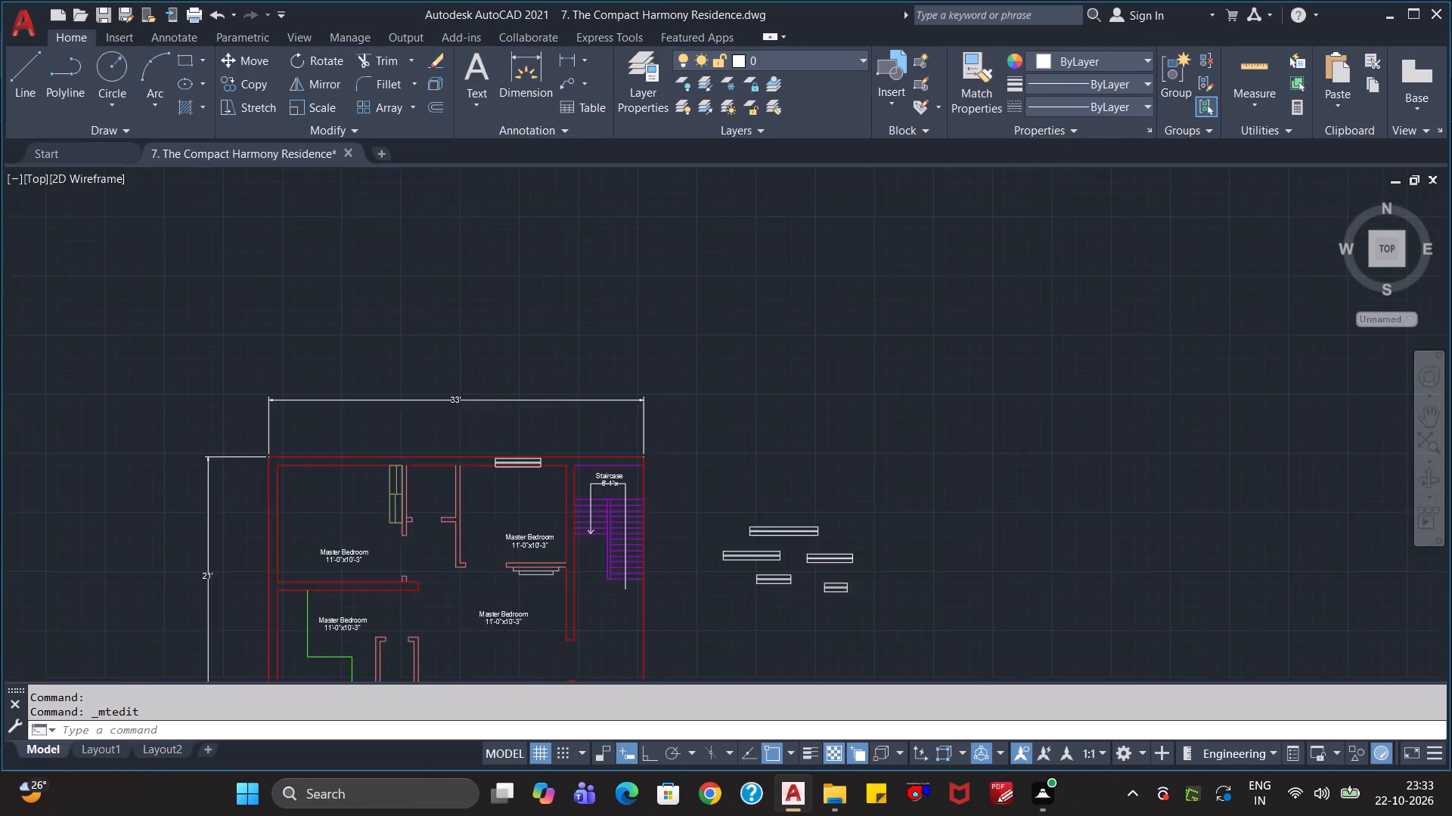
scroll(656, 560, up, 3)
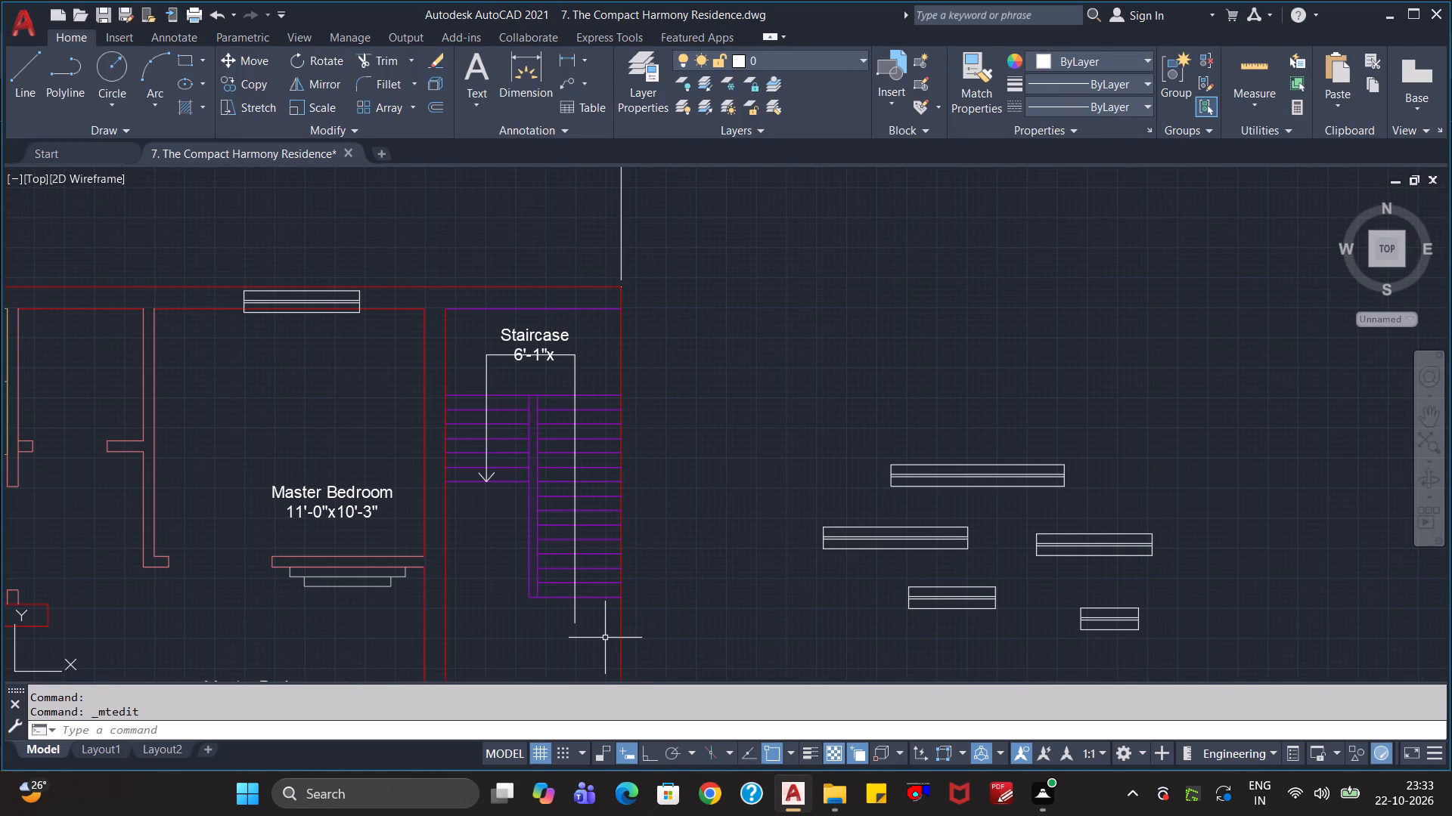
Trim the tail of the stair direction line that projects below the lowest tread of the longer flight.
text(tr)
key(Return)
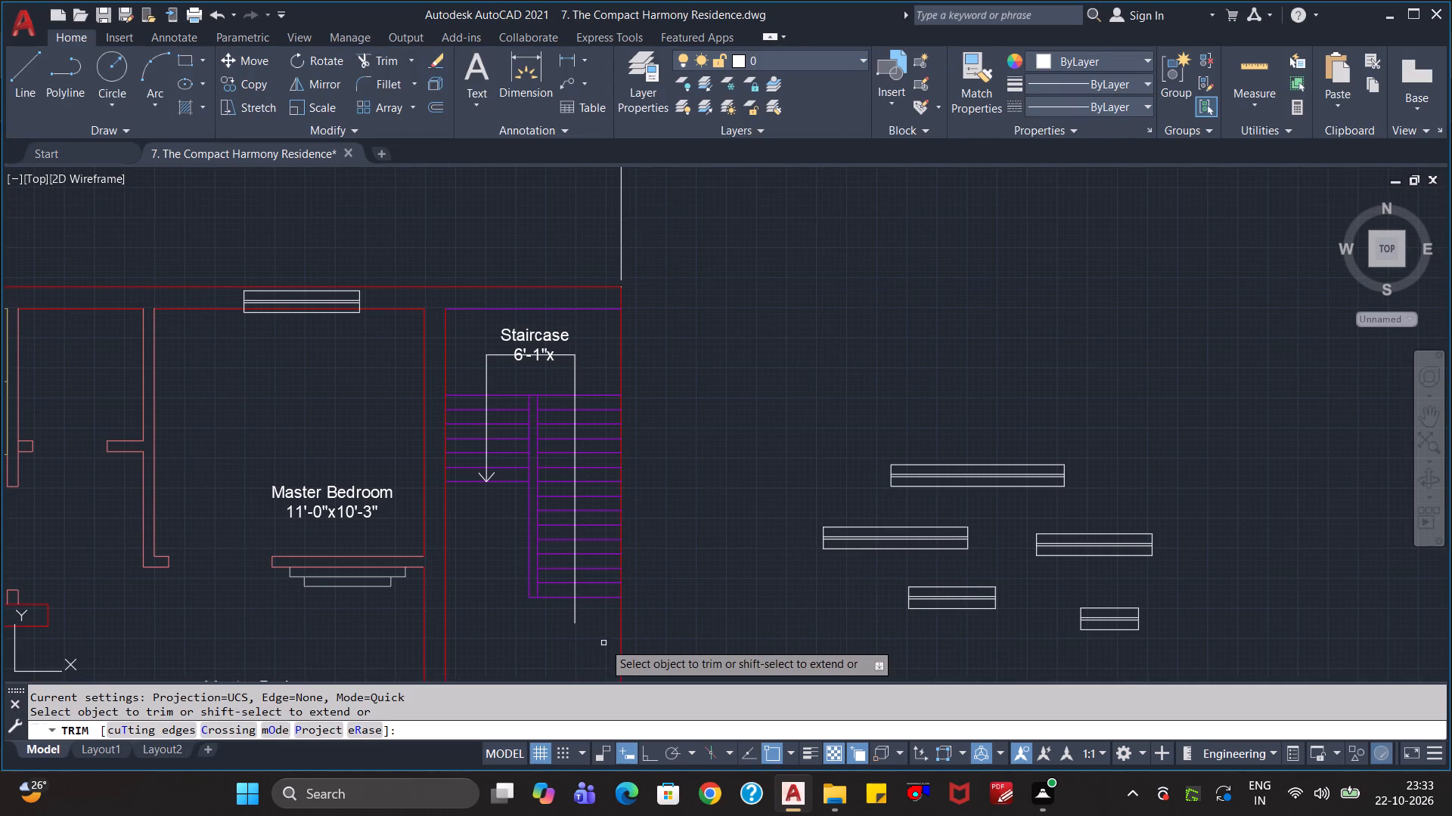
click(602, 617)
click(548, 614)
scroll(548, 640, down, 1)
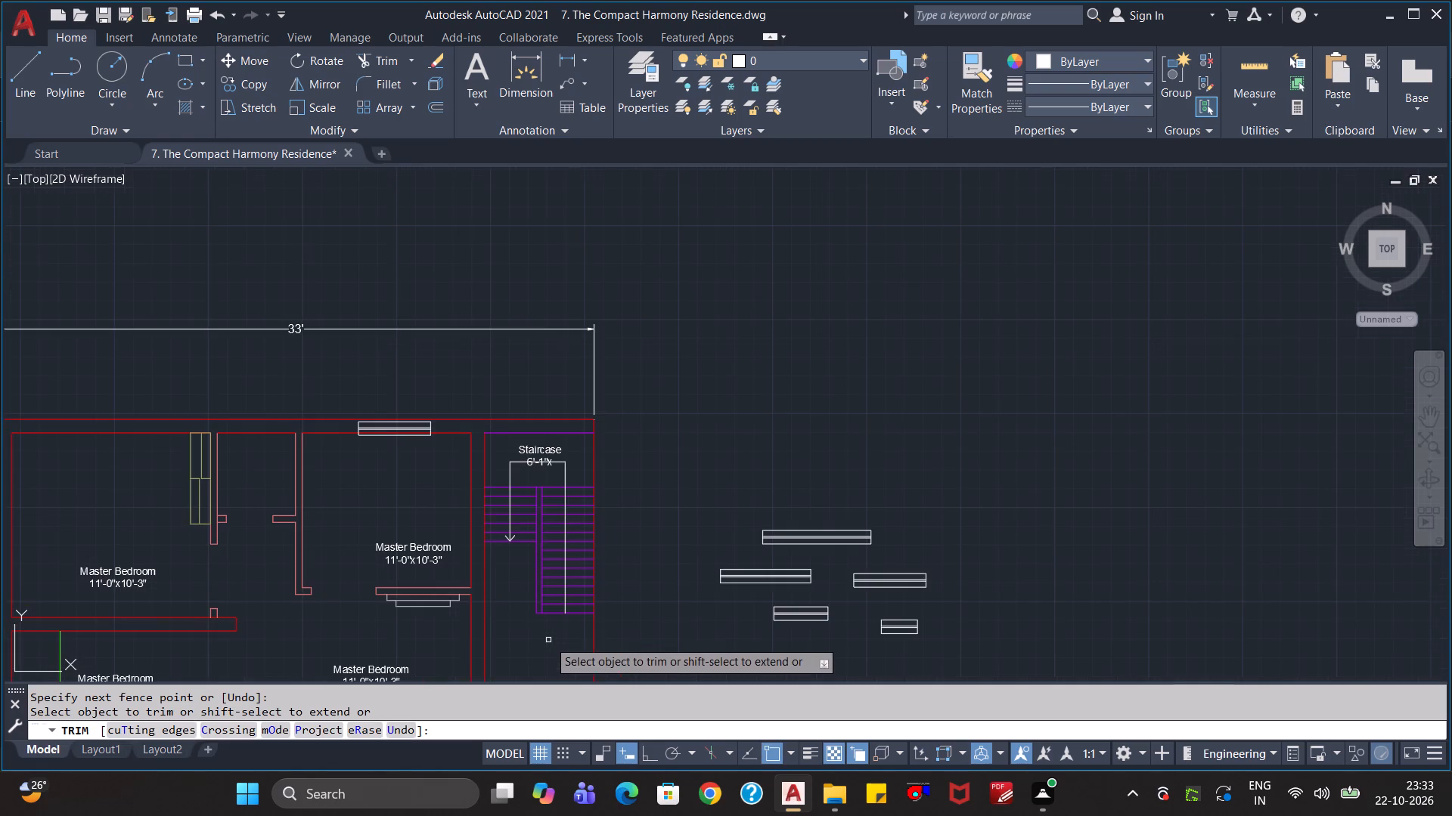
key(Escape)
scroll(549, 641, up, 1)
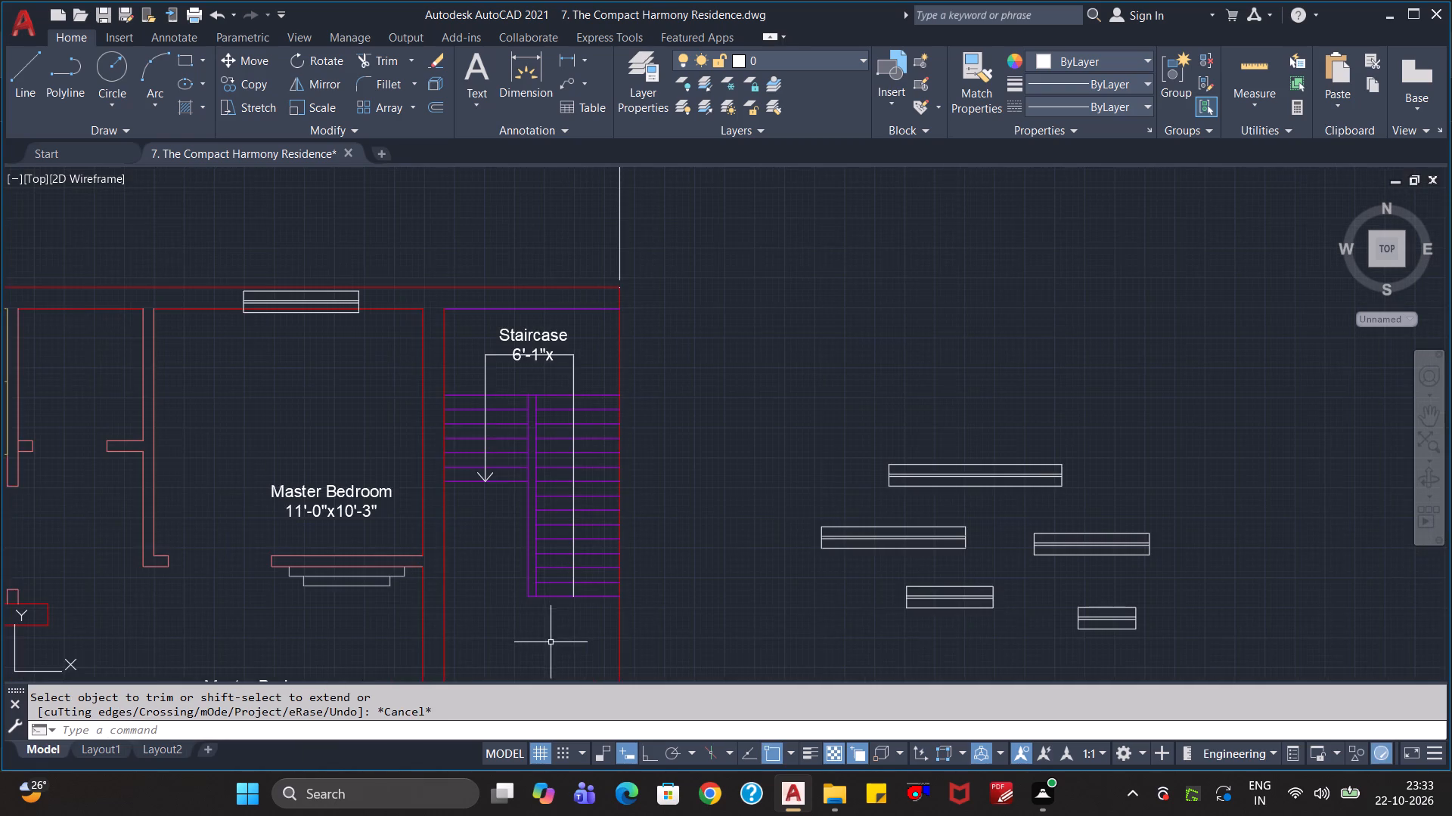
middle_drag(551, 644, 536, 571)
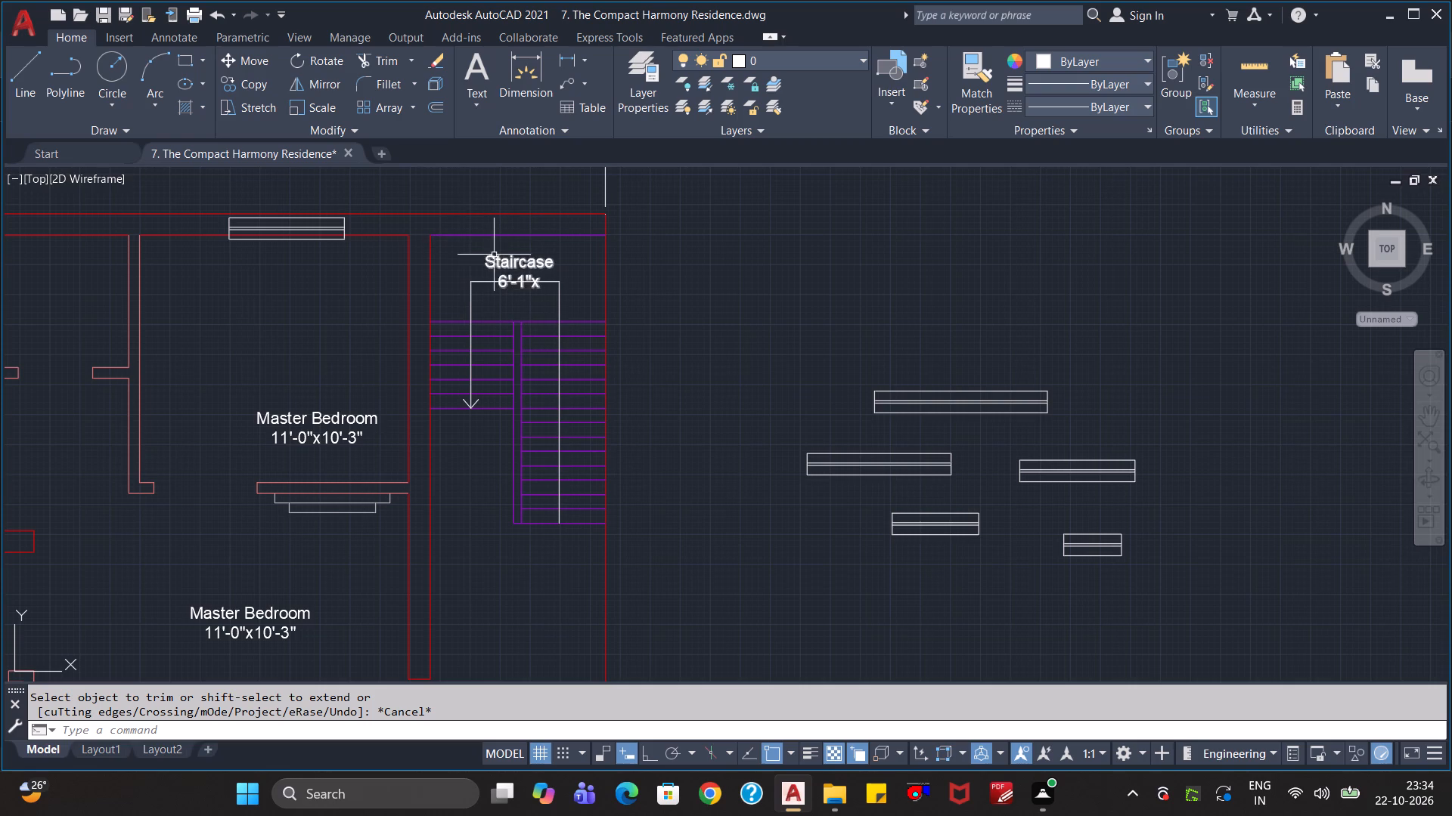
Extend the lowest tread line of the longer flight across to the opposite wall of the staircase.
text(ex)
key(Return)
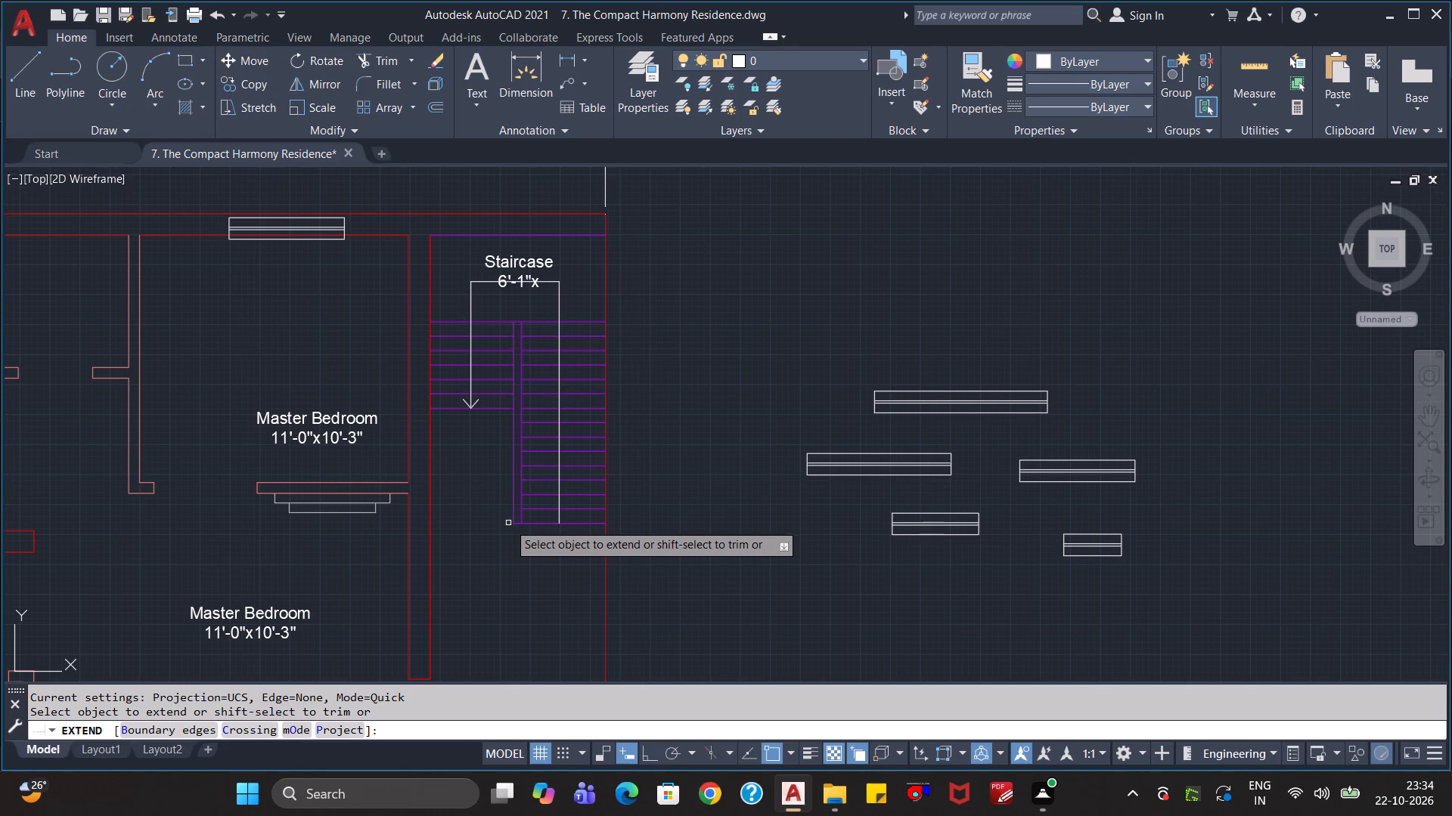
click(534, 525)
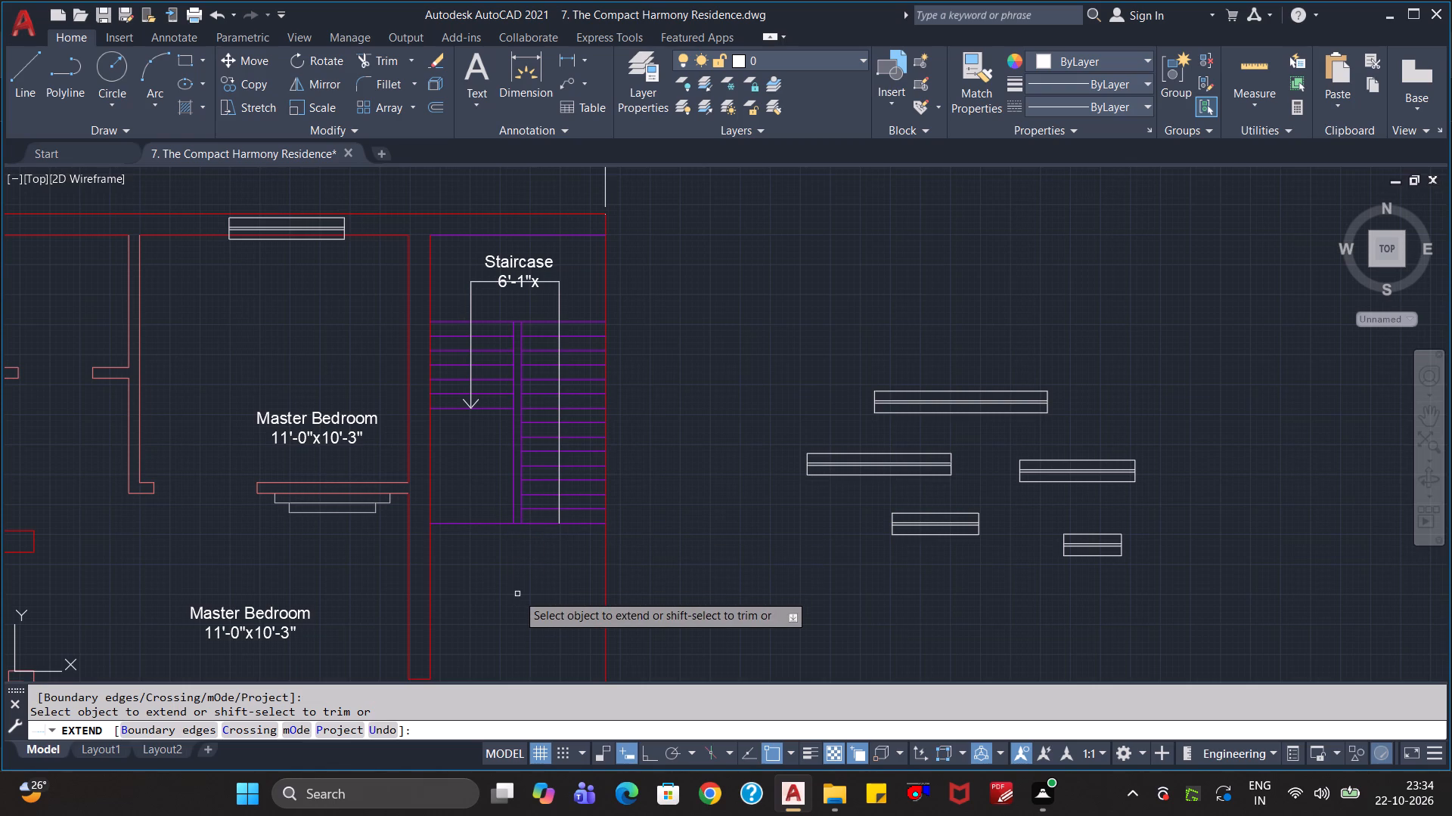
key(Escape)
key(Escape)
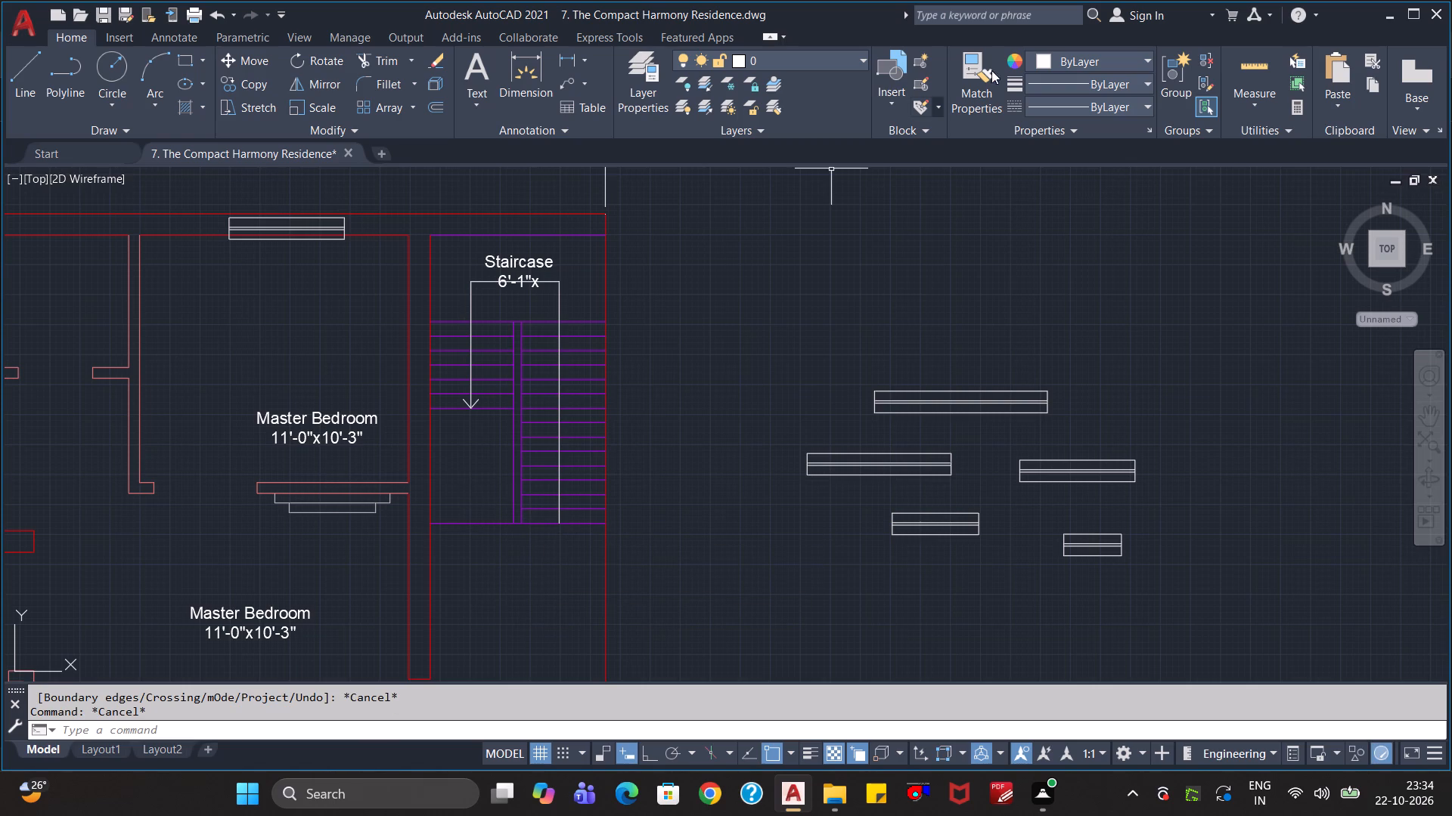
Measure the staircase's width and its length from the top wall to the extended tread line, using a temporary dimension.
click(1246, 66)
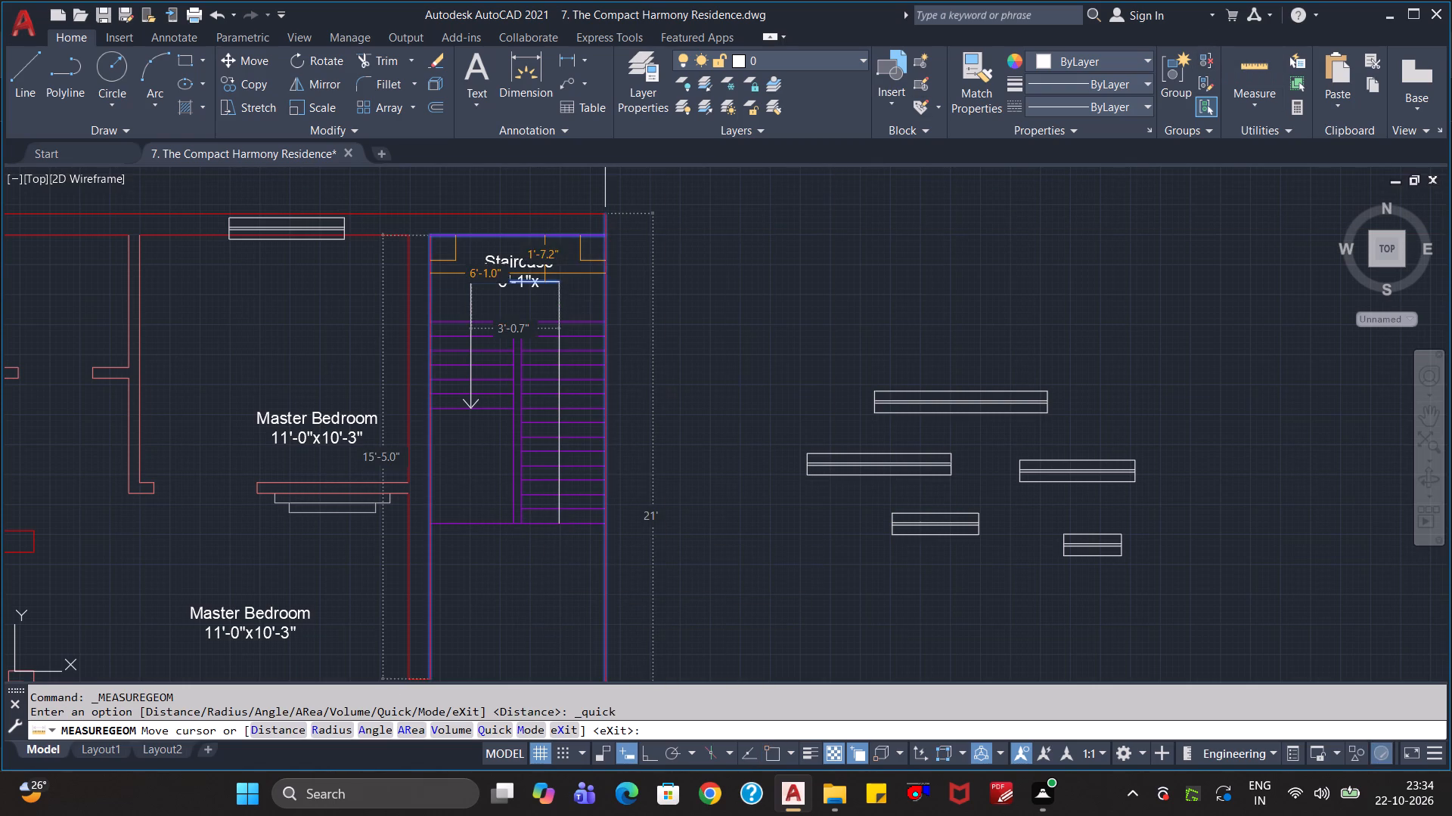
key(Escape)
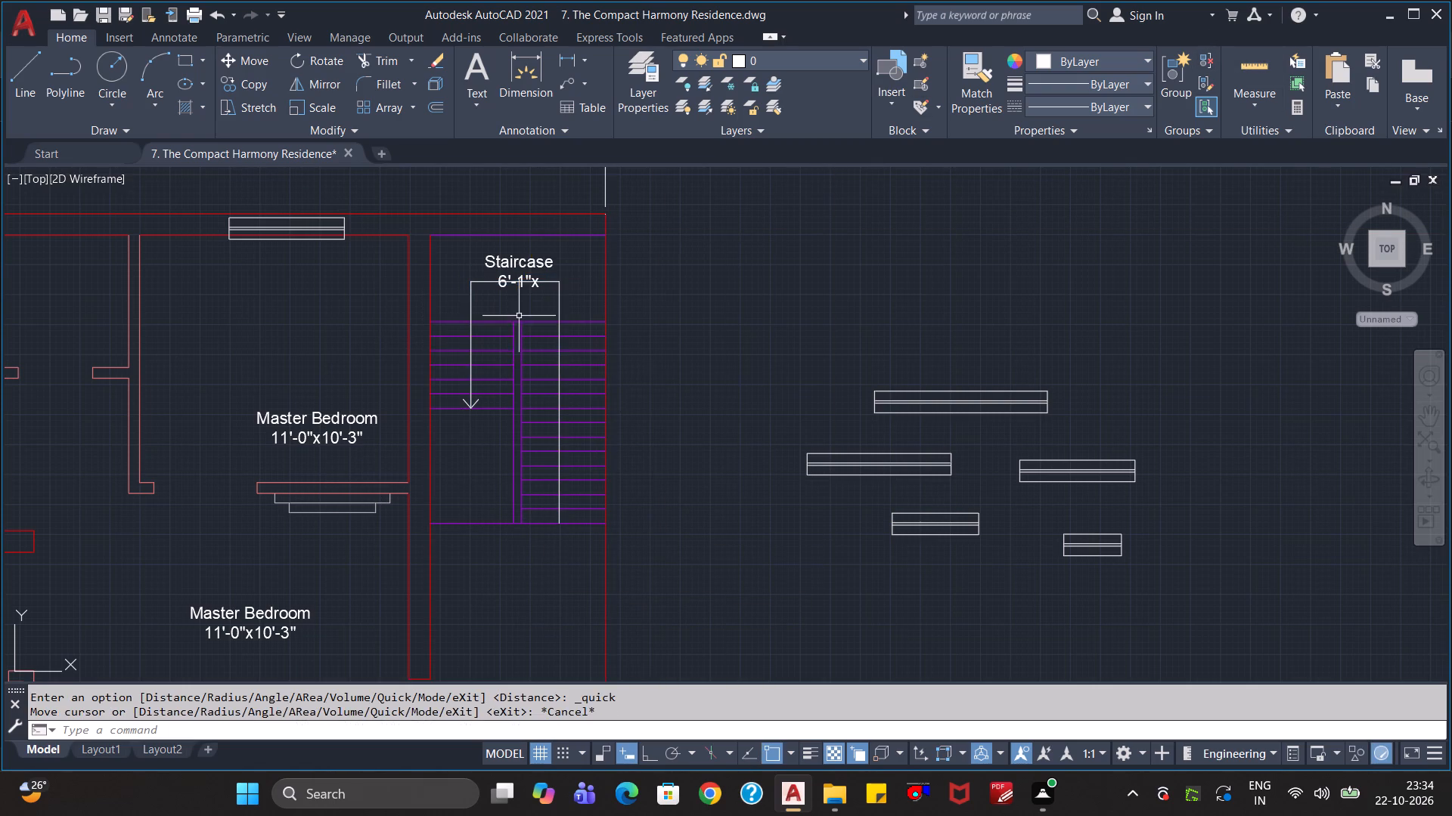
key(Escape)
click(529, 73)
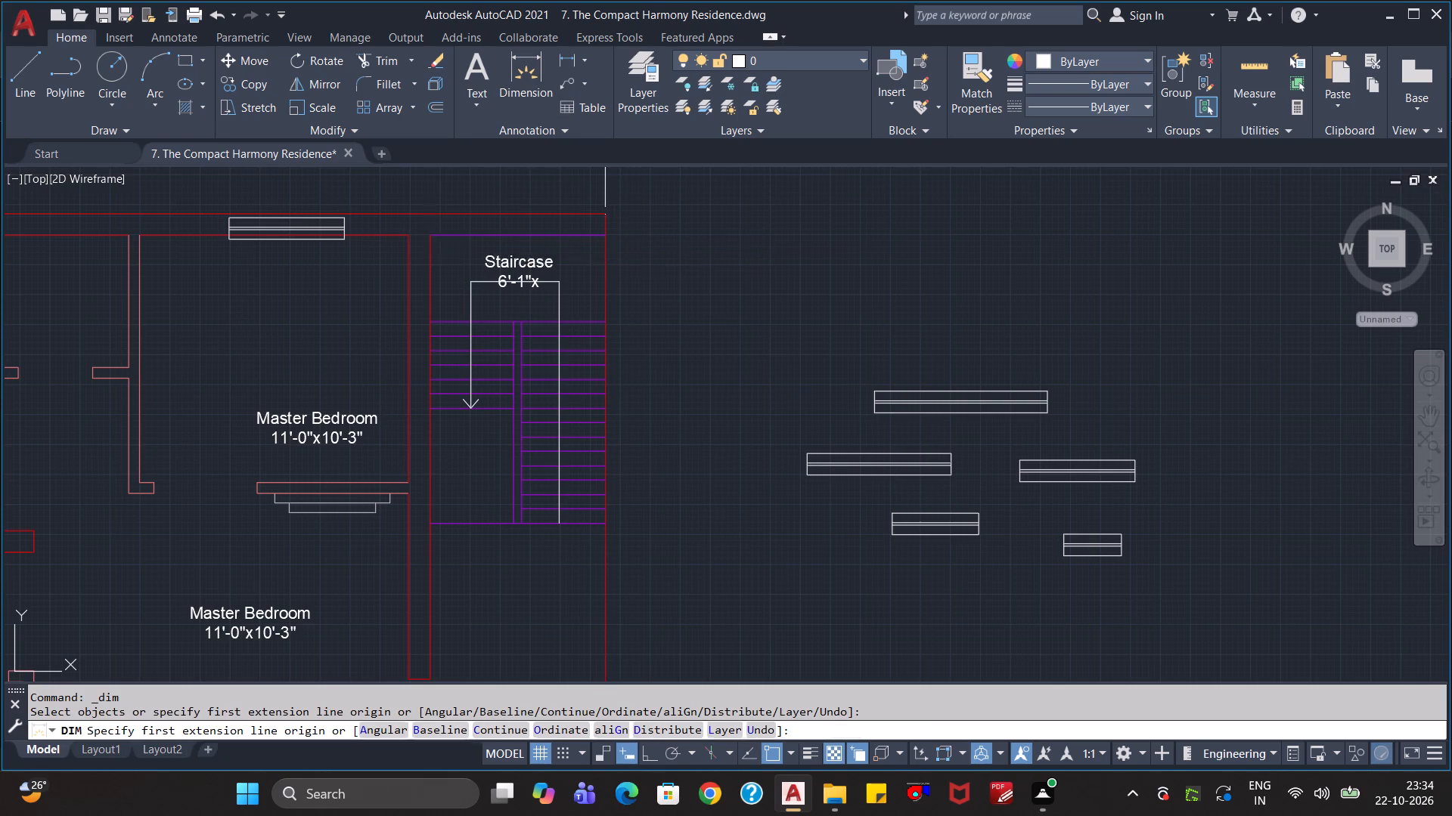
click(431, 239)
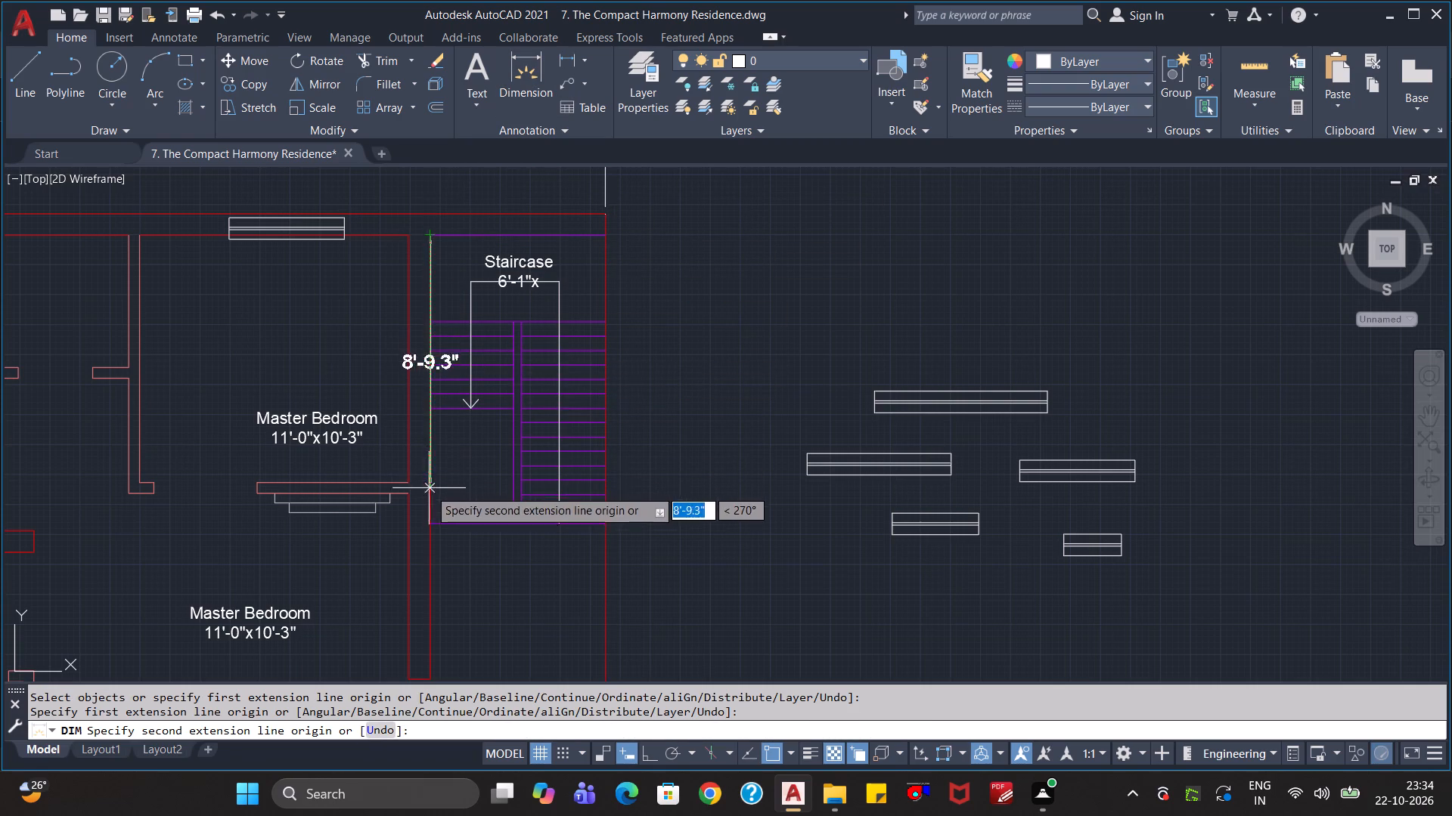
click(430, 527)
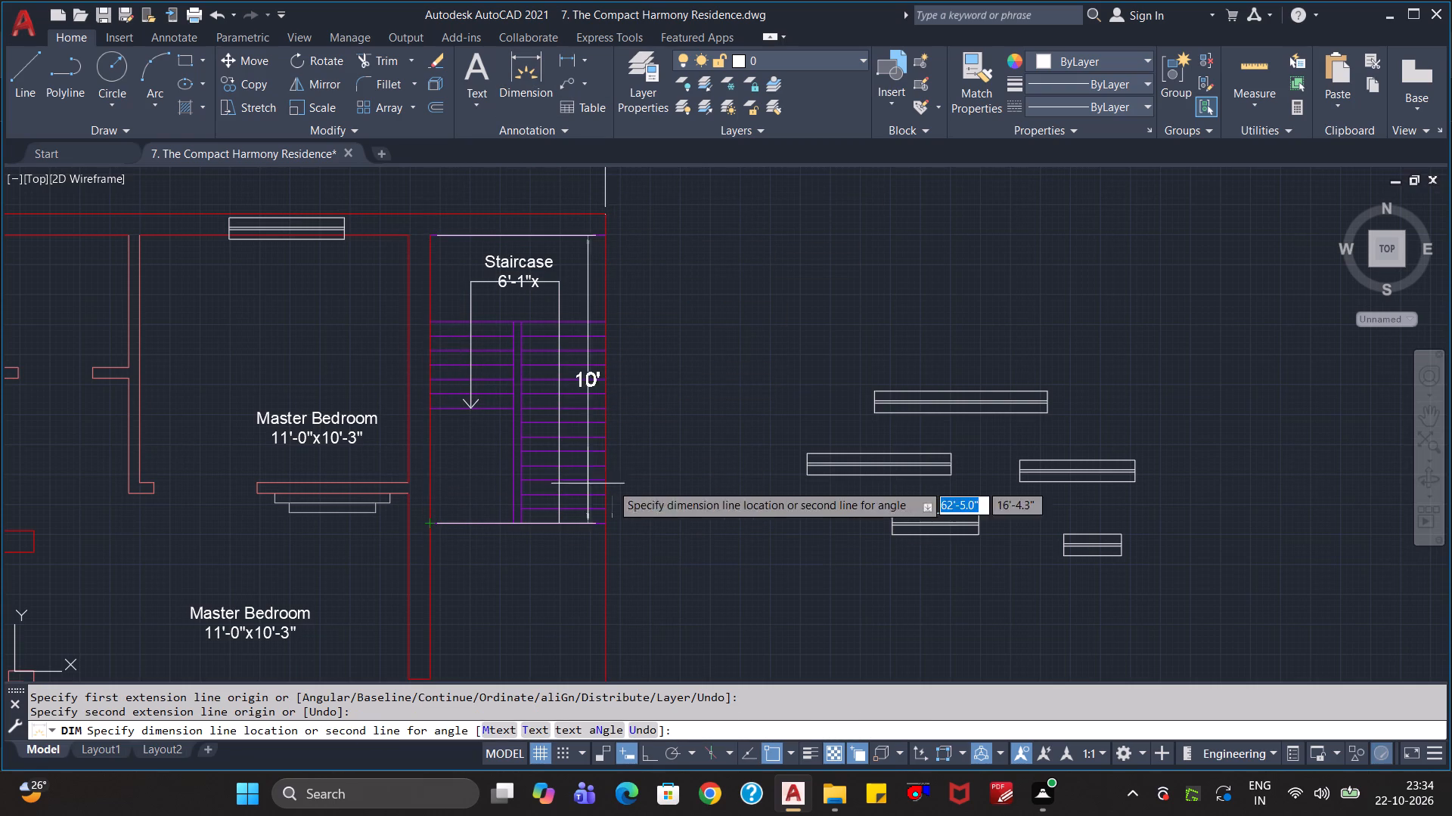
key(Escape)
key(Escape)
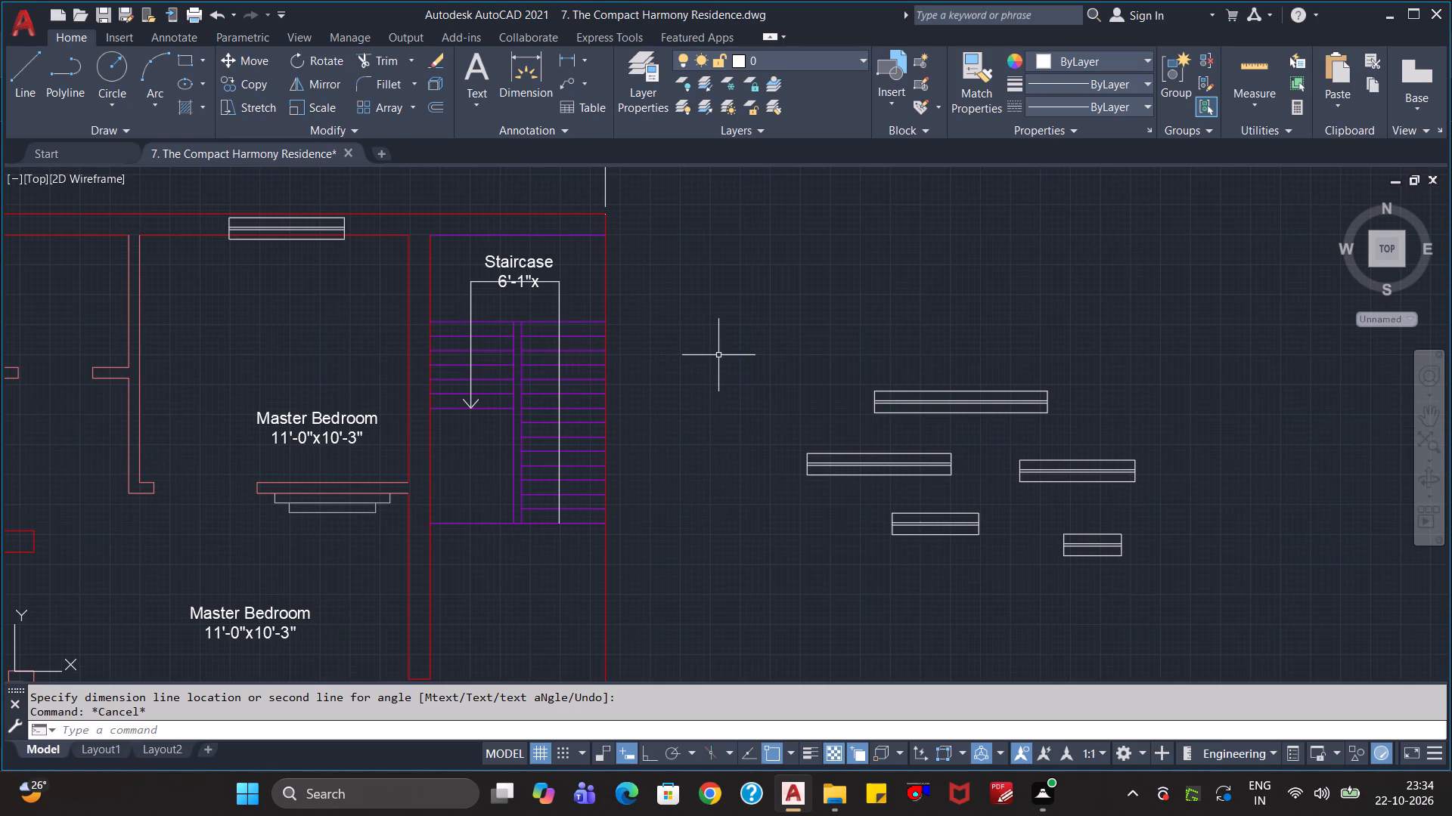
Complete the size line of the "Staircase" label by adding 10'-0" after 6'-1"x.
double_click(528, 274)
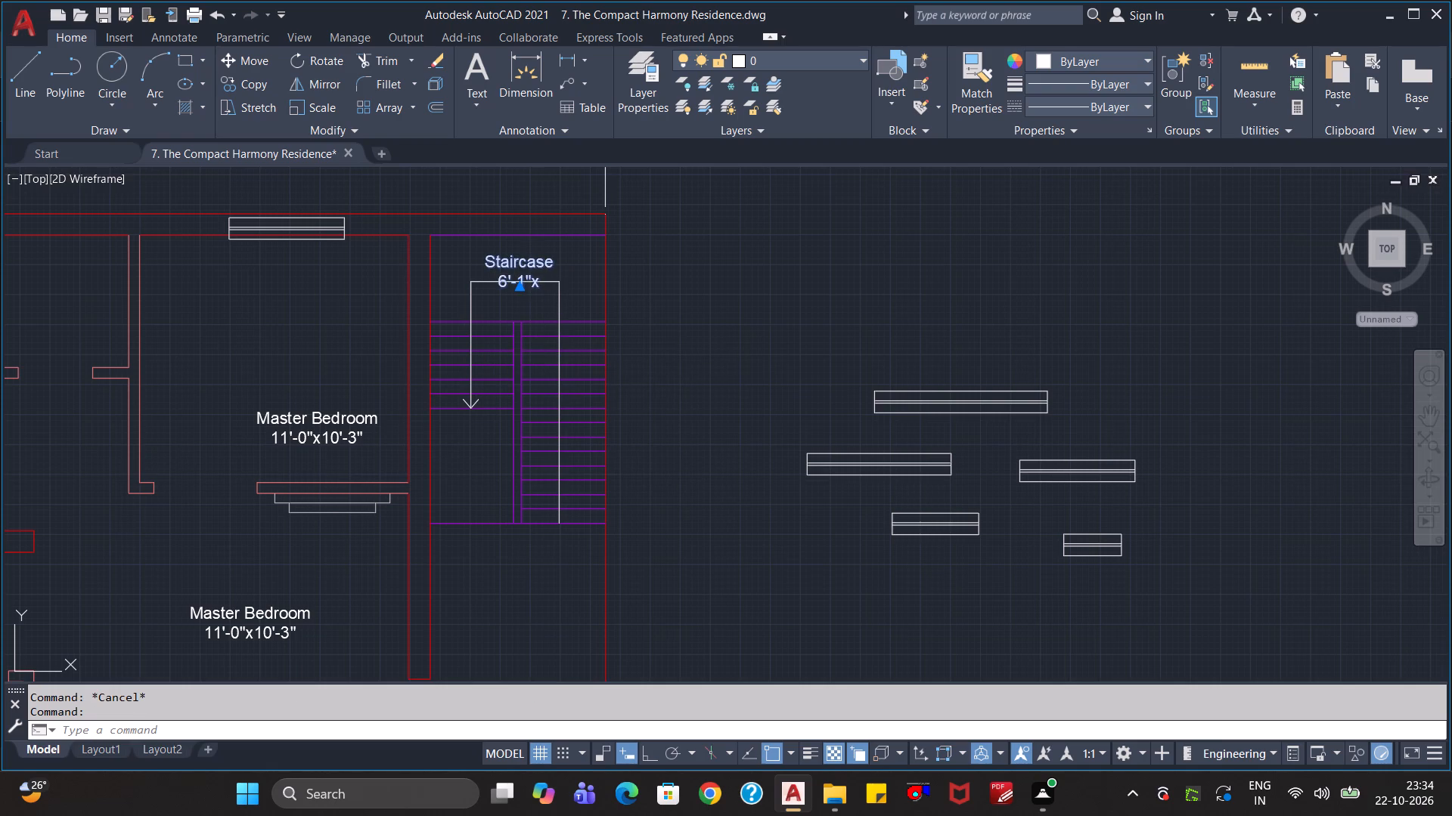
click(552, 280)
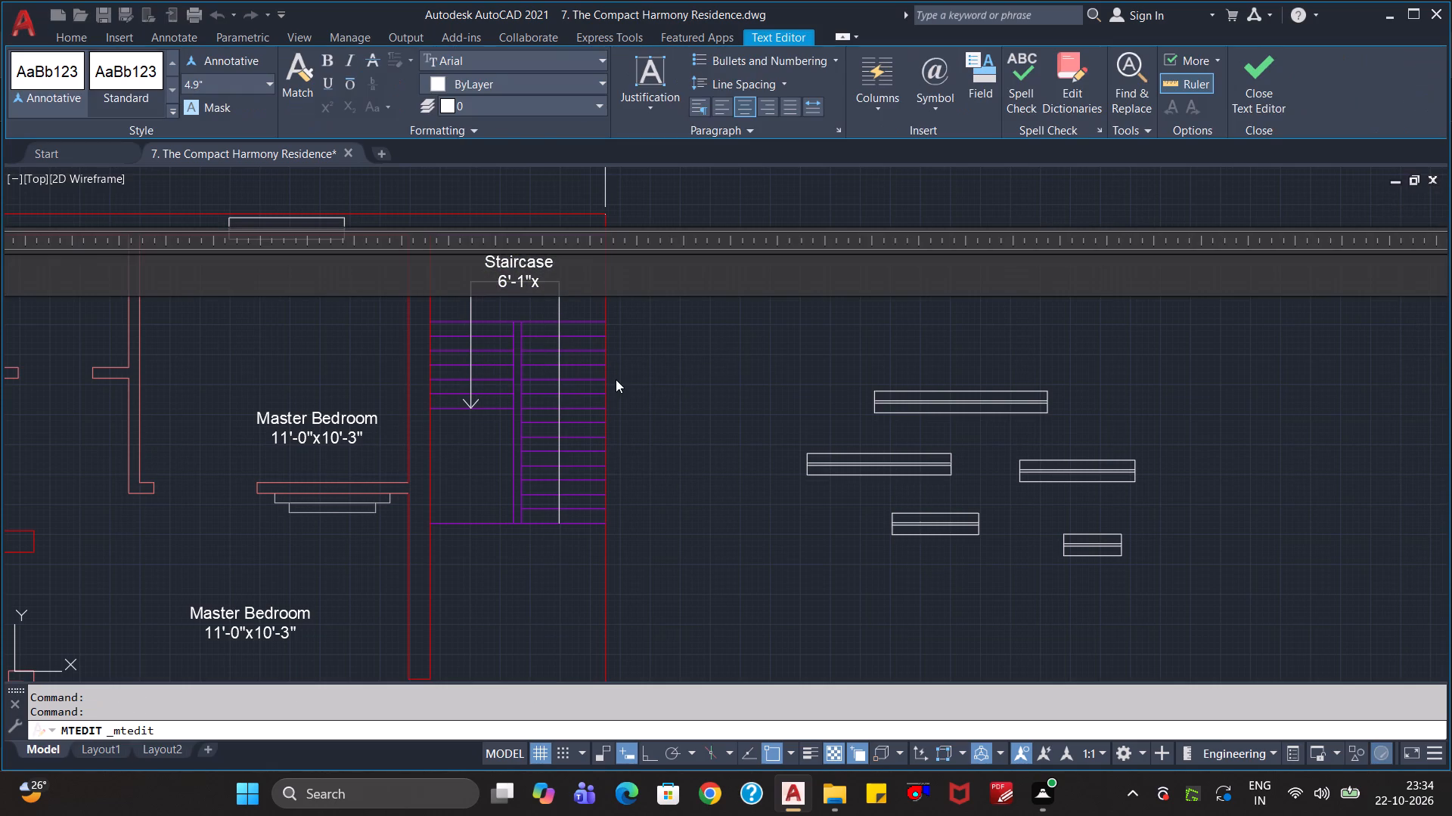
text(10'-0")
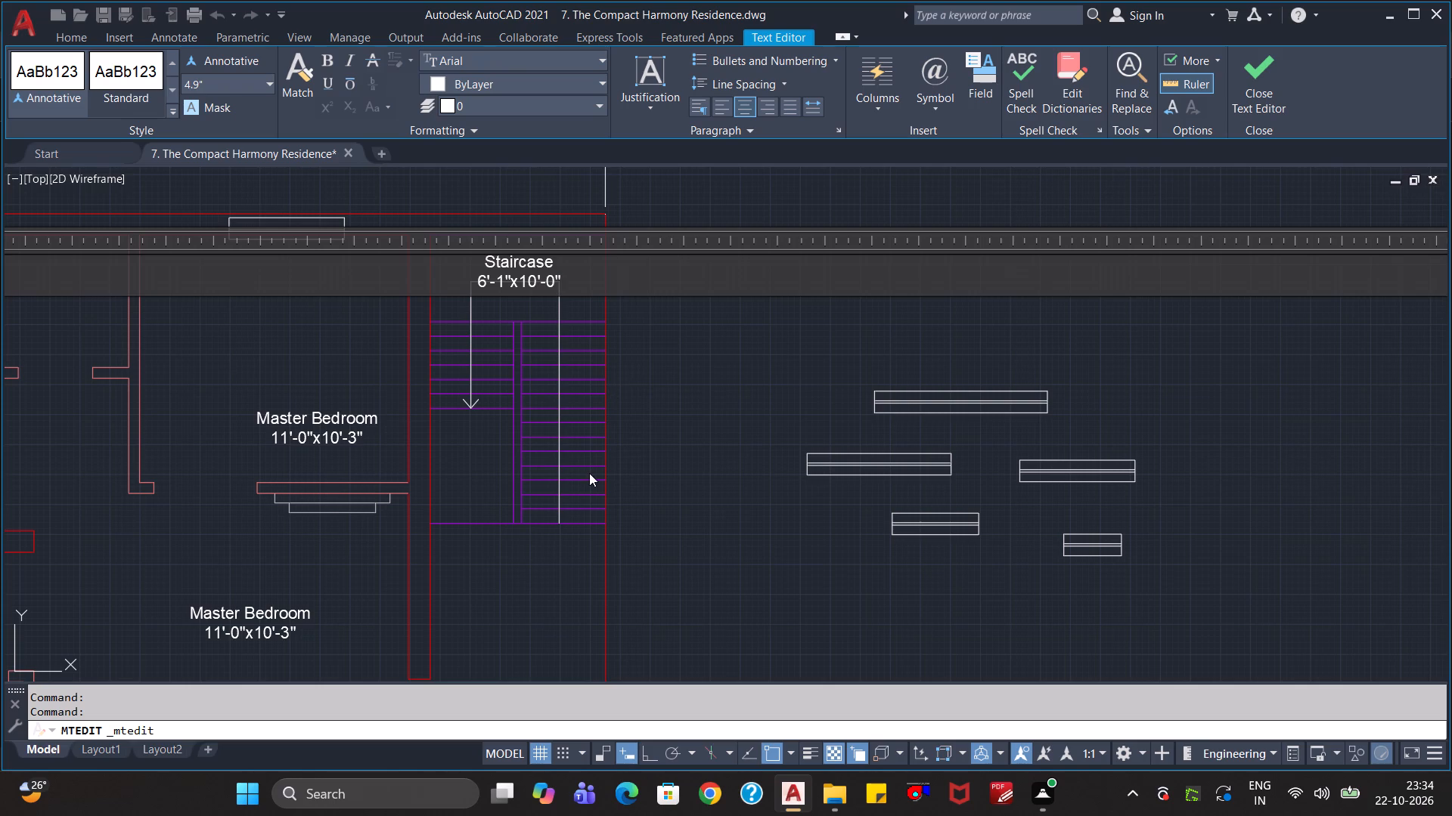
click(680, 396)
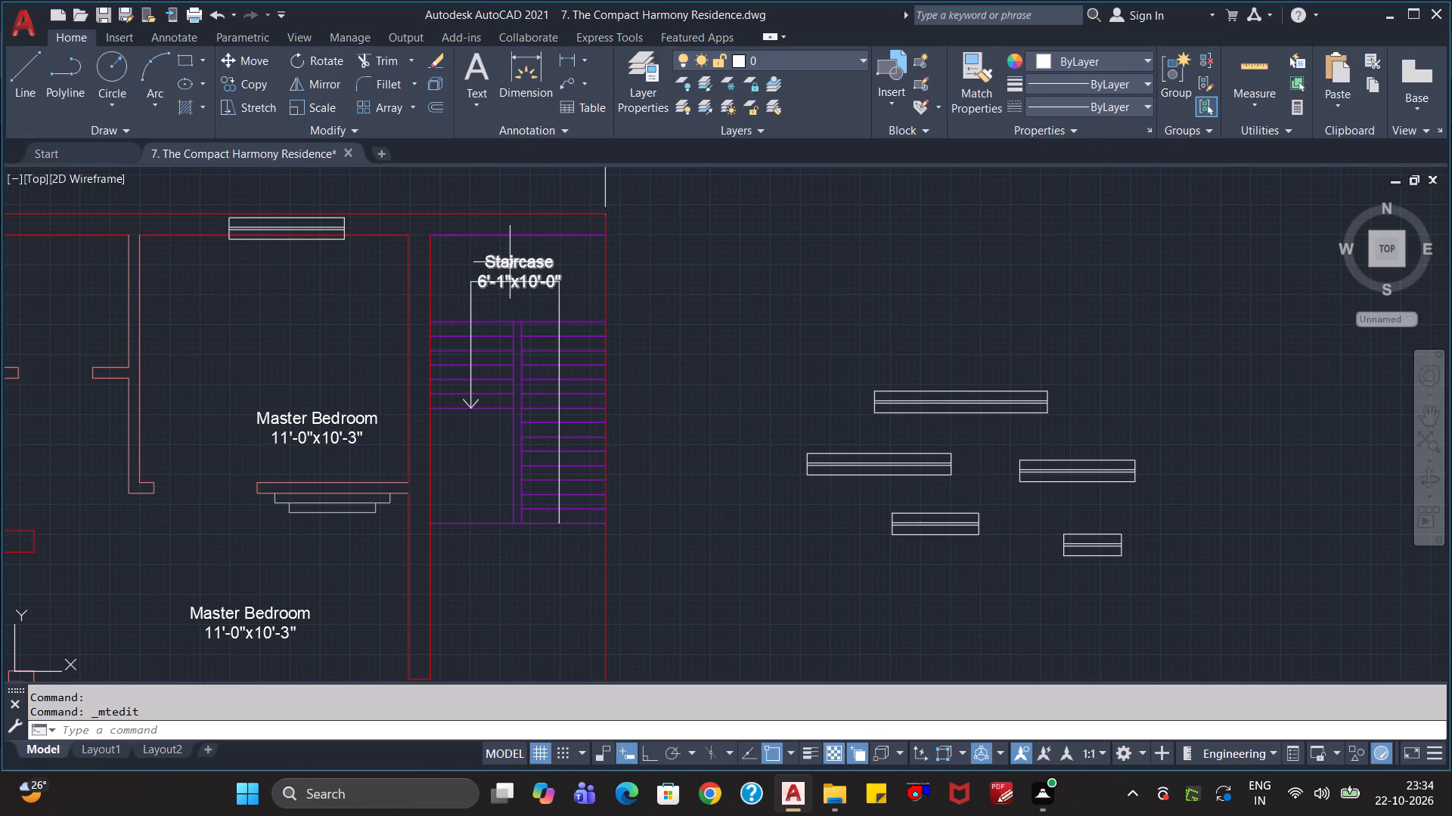
Move the "Staircase" label slightly upward so its size line clears the stair direction line.
click(510, 262)
key(m)
key(Return)
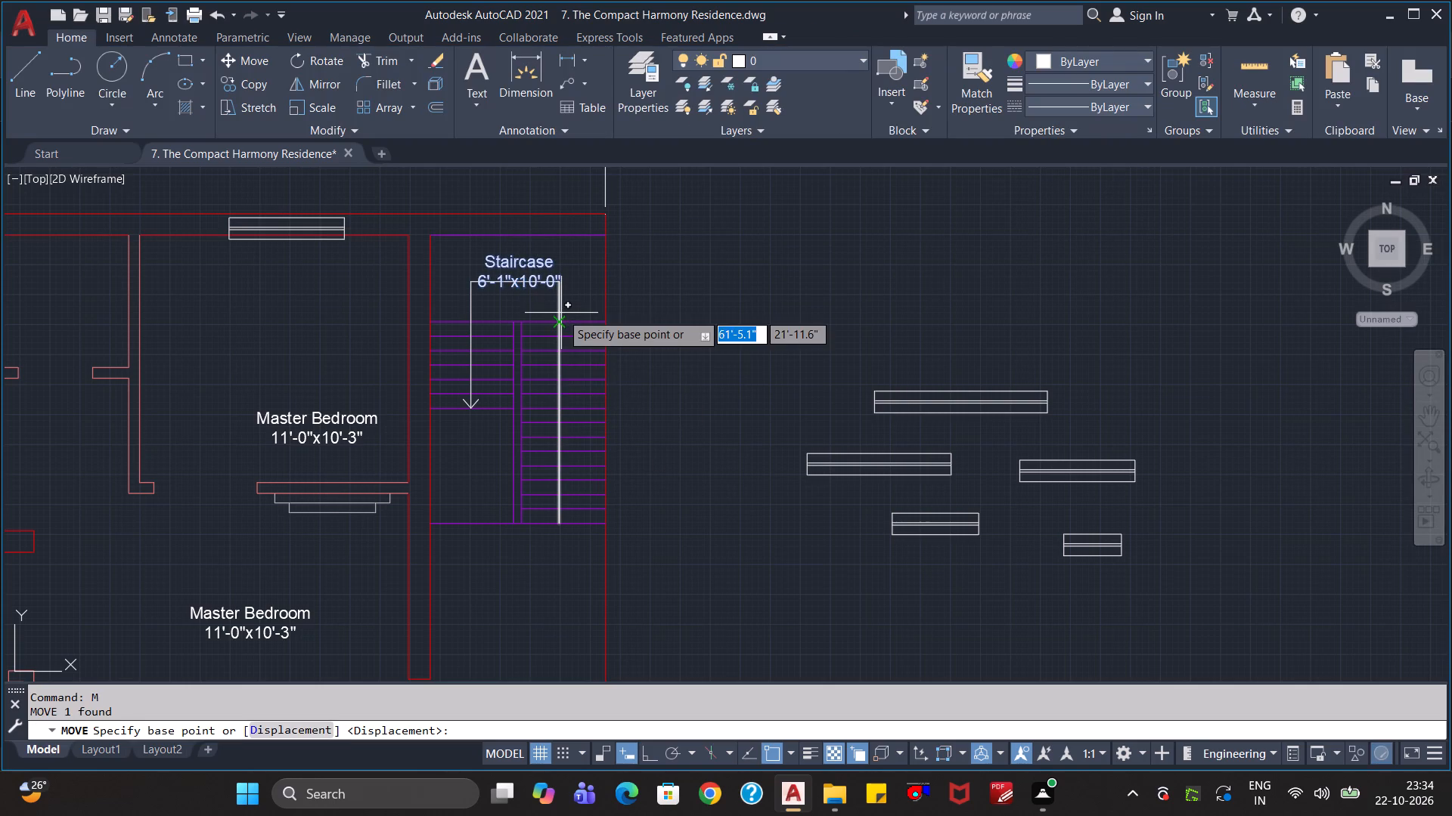
click(519, 267)
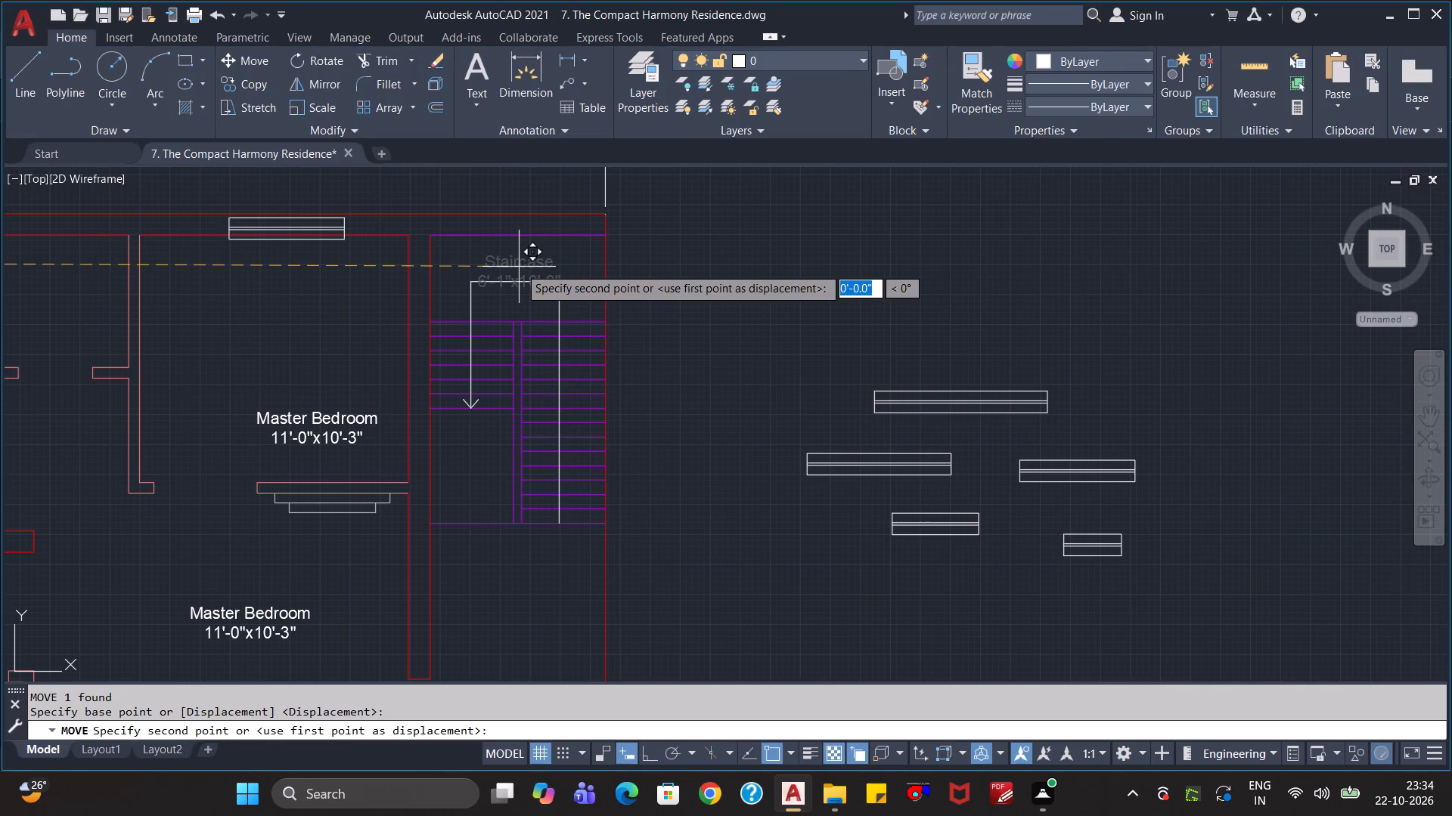
scroll(1026, 275, down, 3)
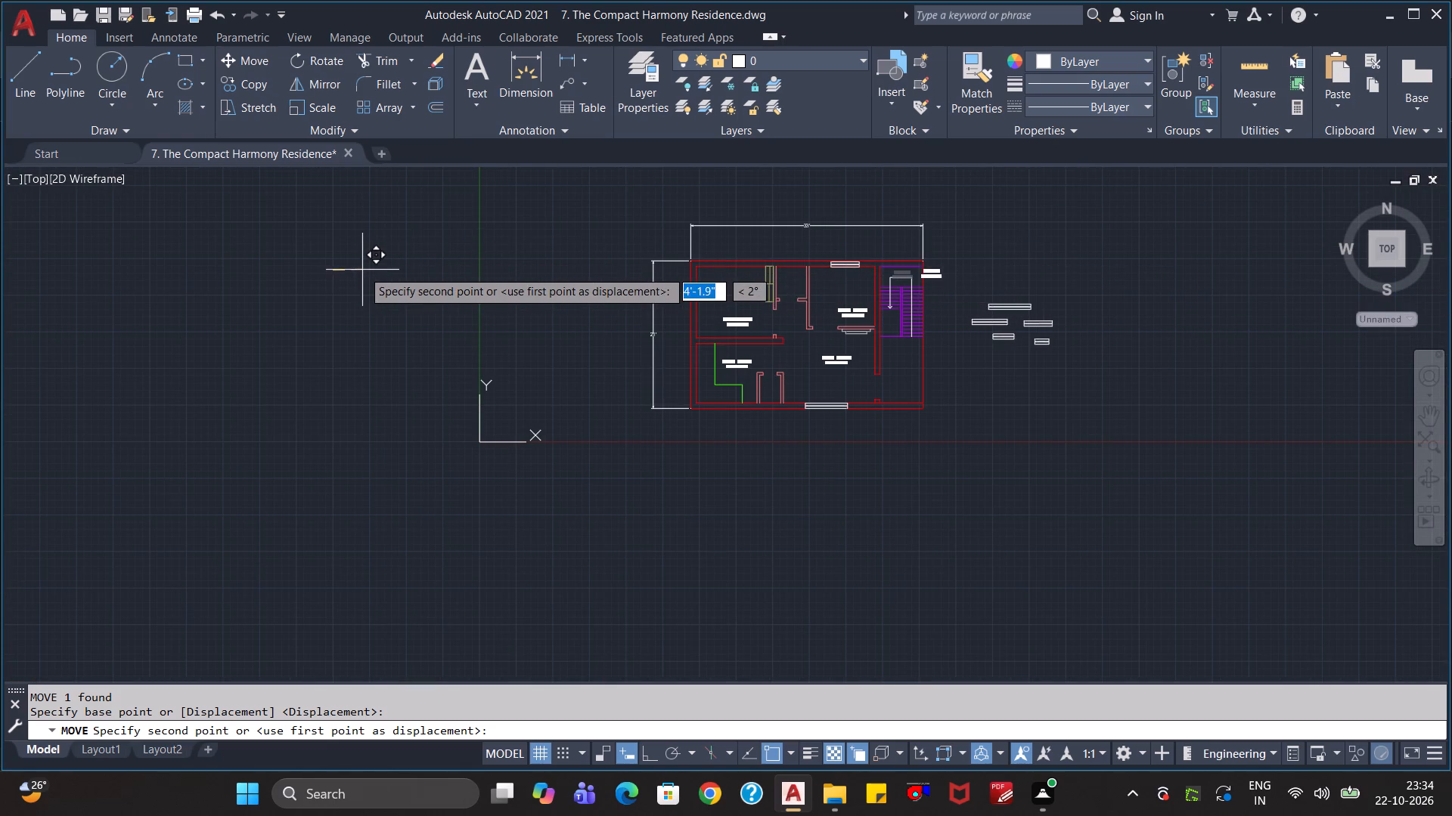
scroll(358, 268, up, 1)
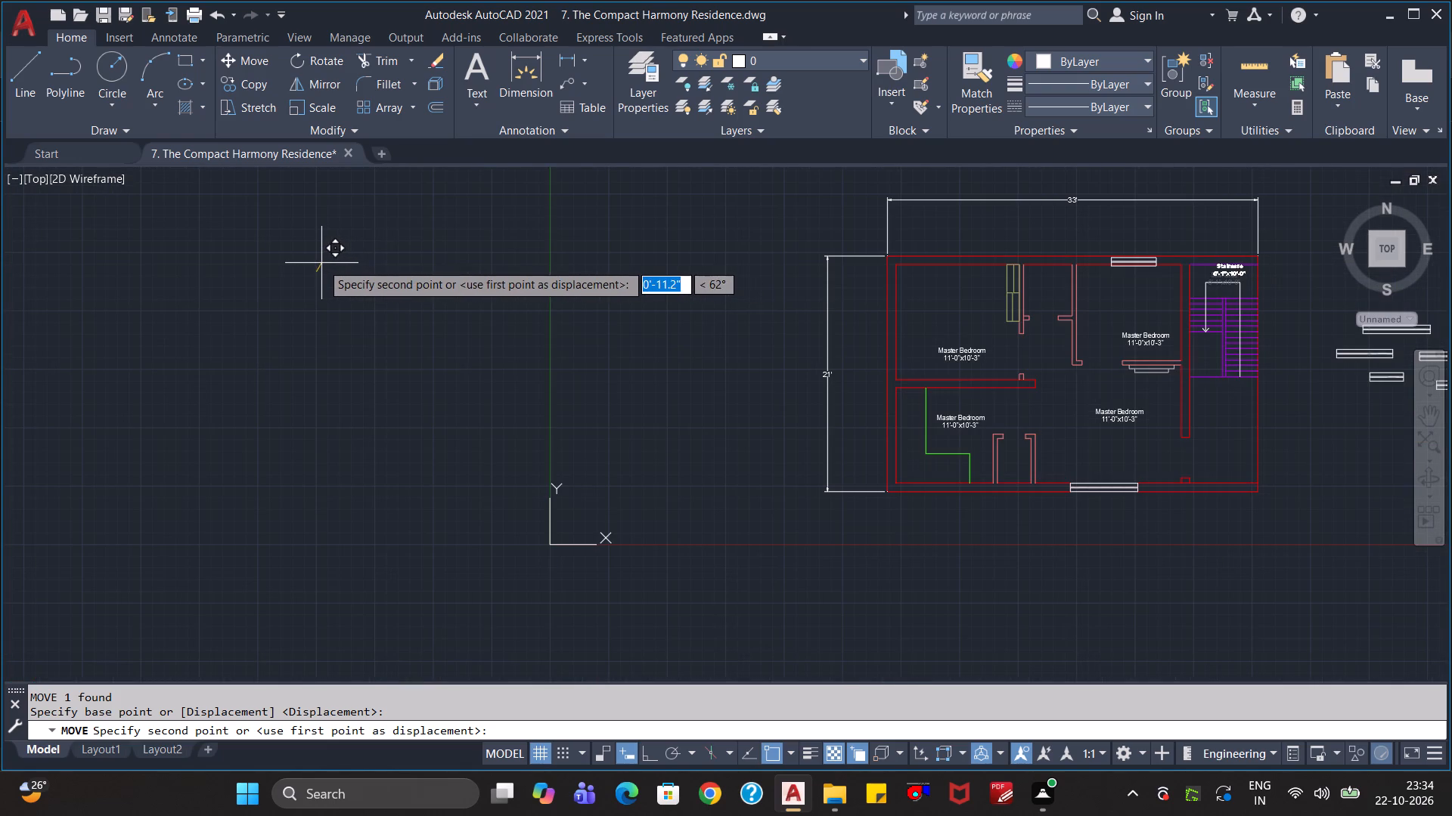
scroll(321, 263, up, 1)
middle_drag(341, 280, 0, 328)
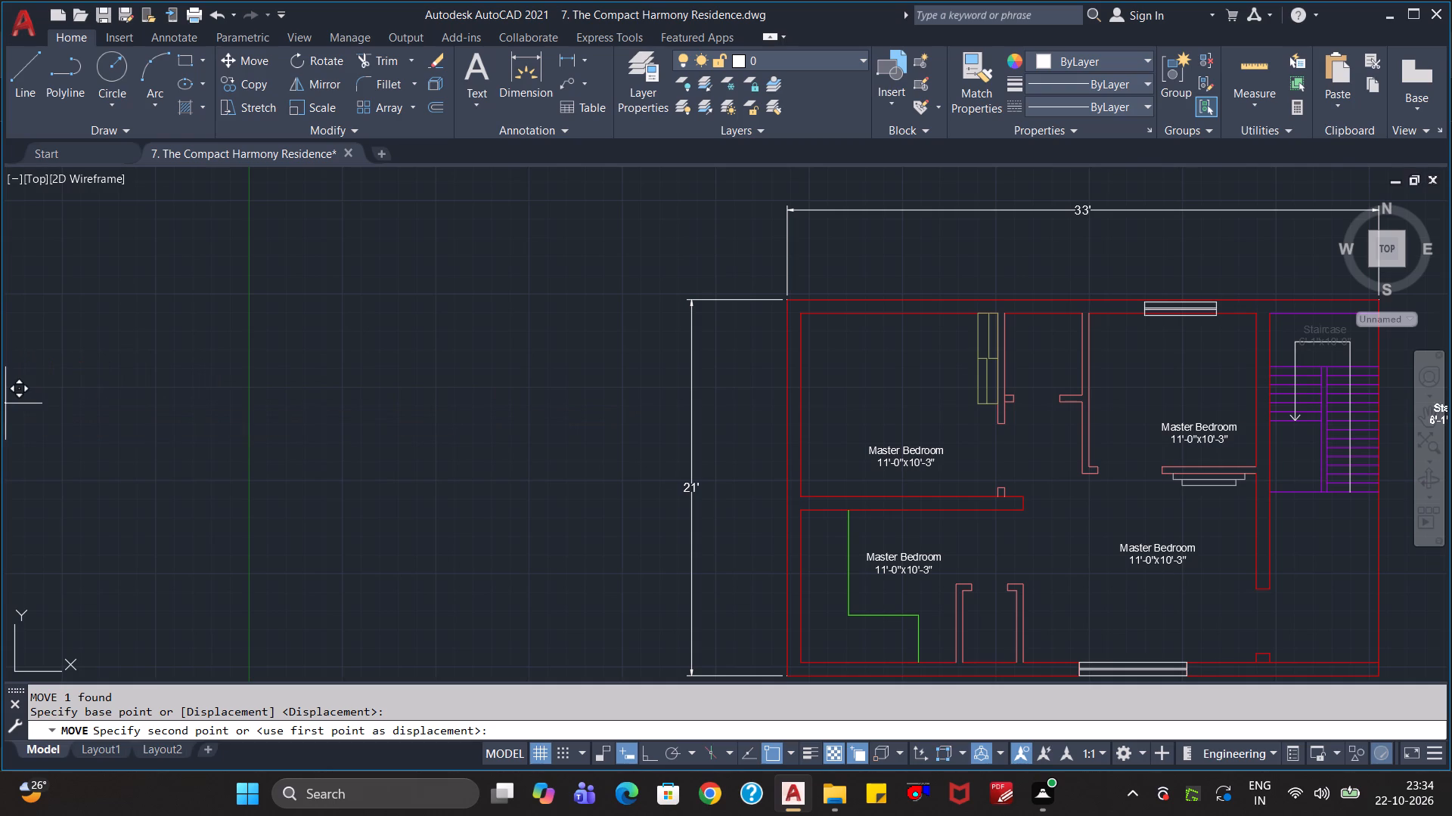
scroll(315, 378, down, 1)
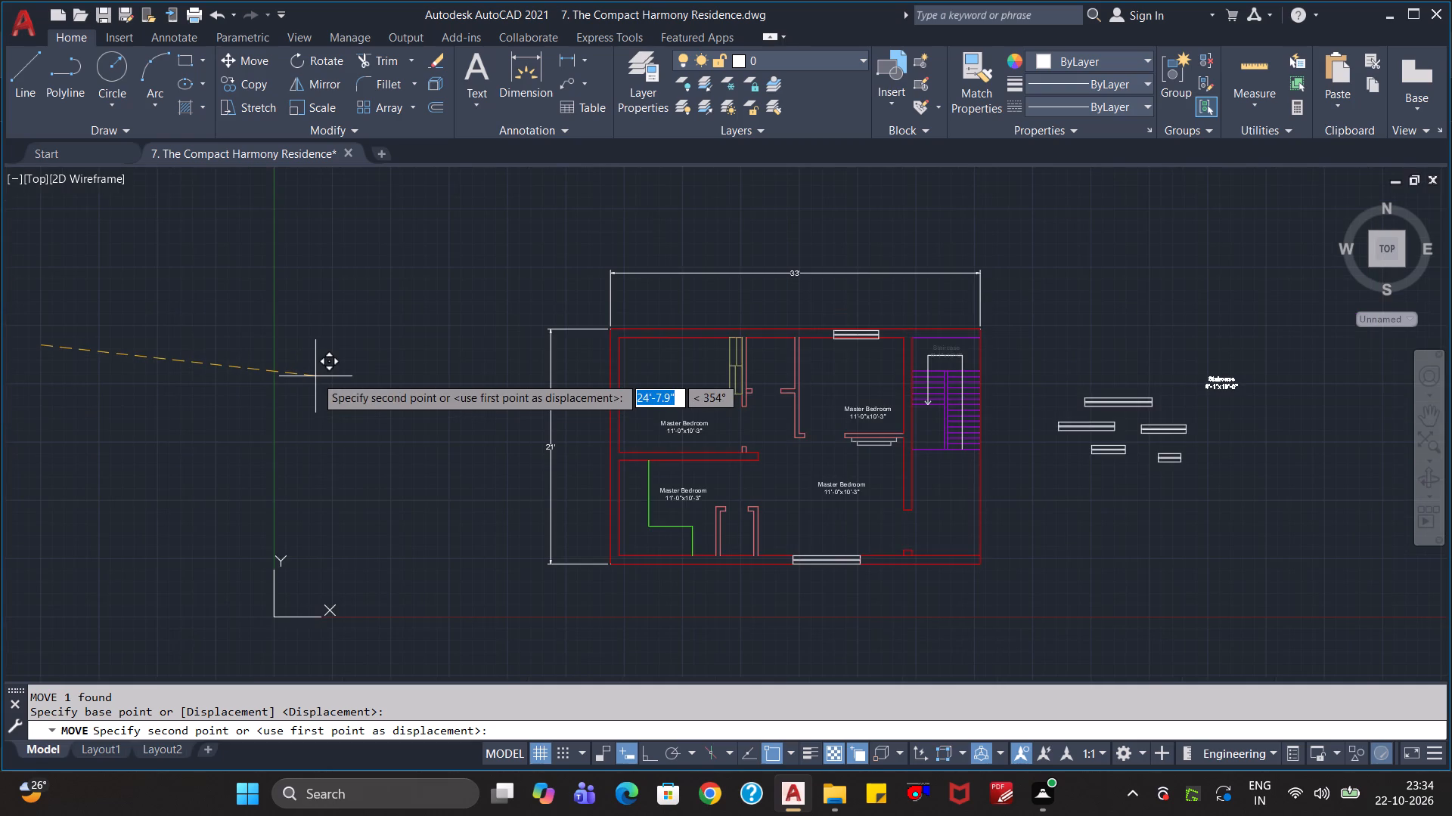
scroll(315, 376, up, 1)
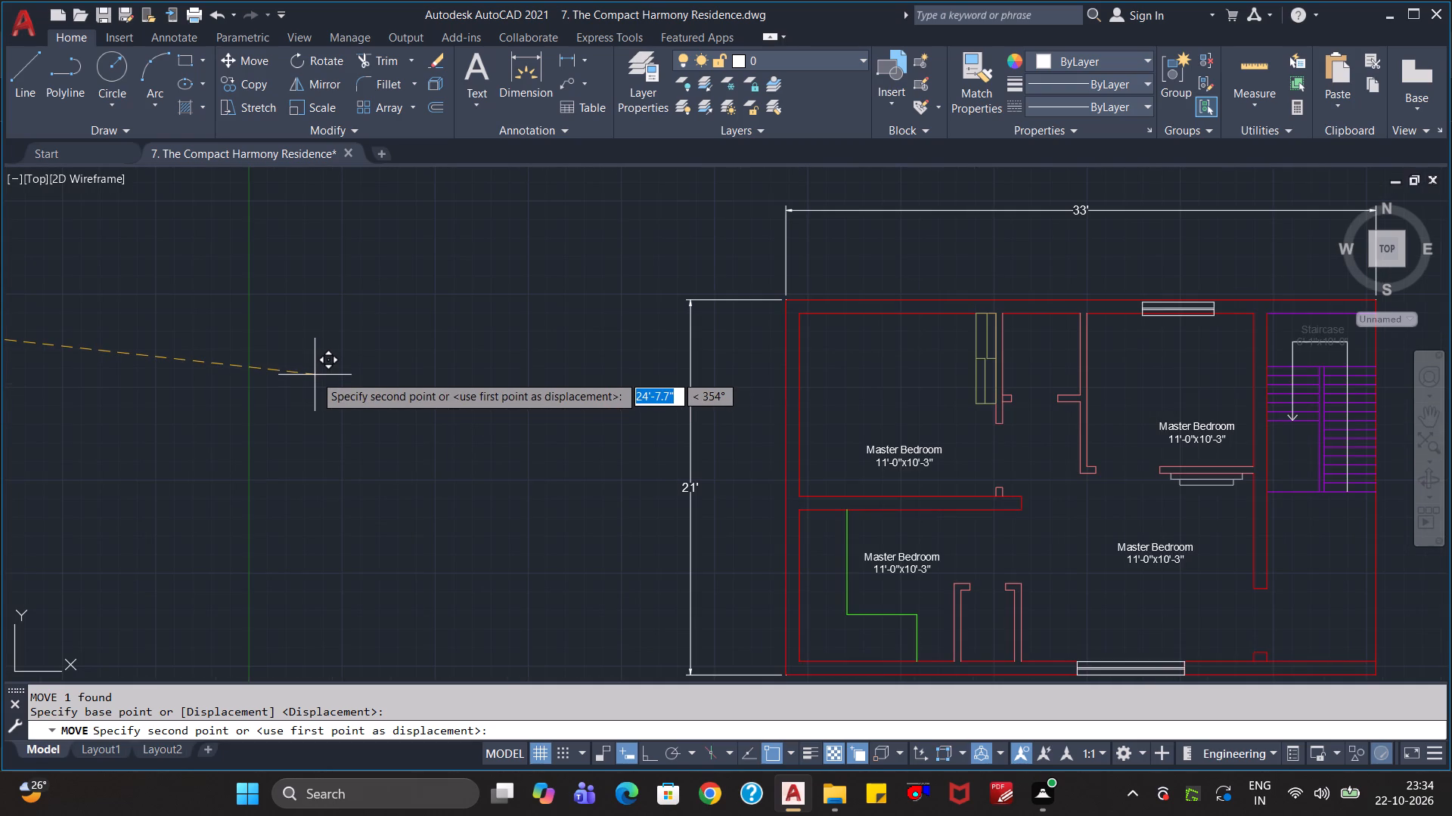
ctrl+scroll(315, 375, down, 1)
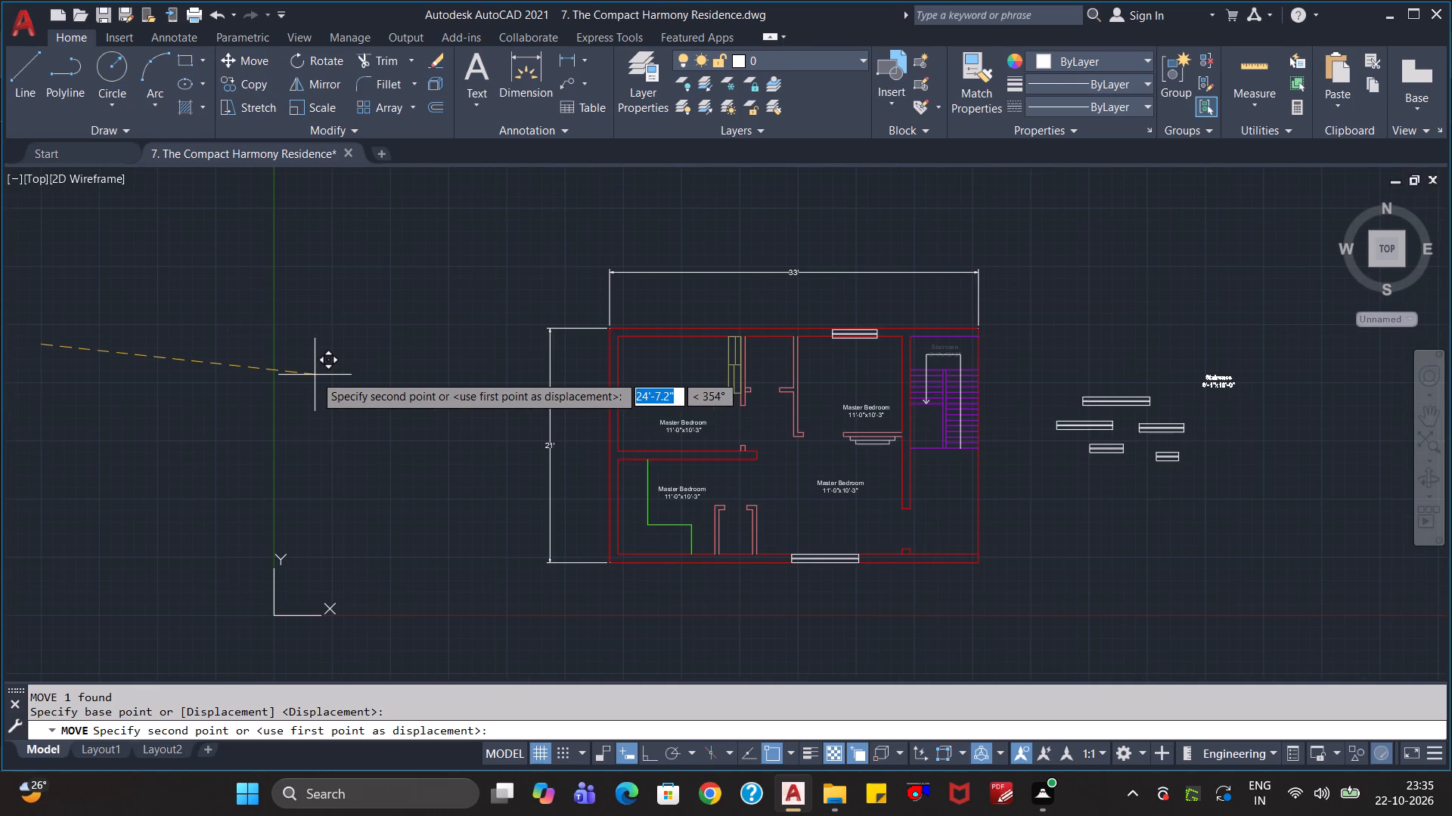
click(42, 340)
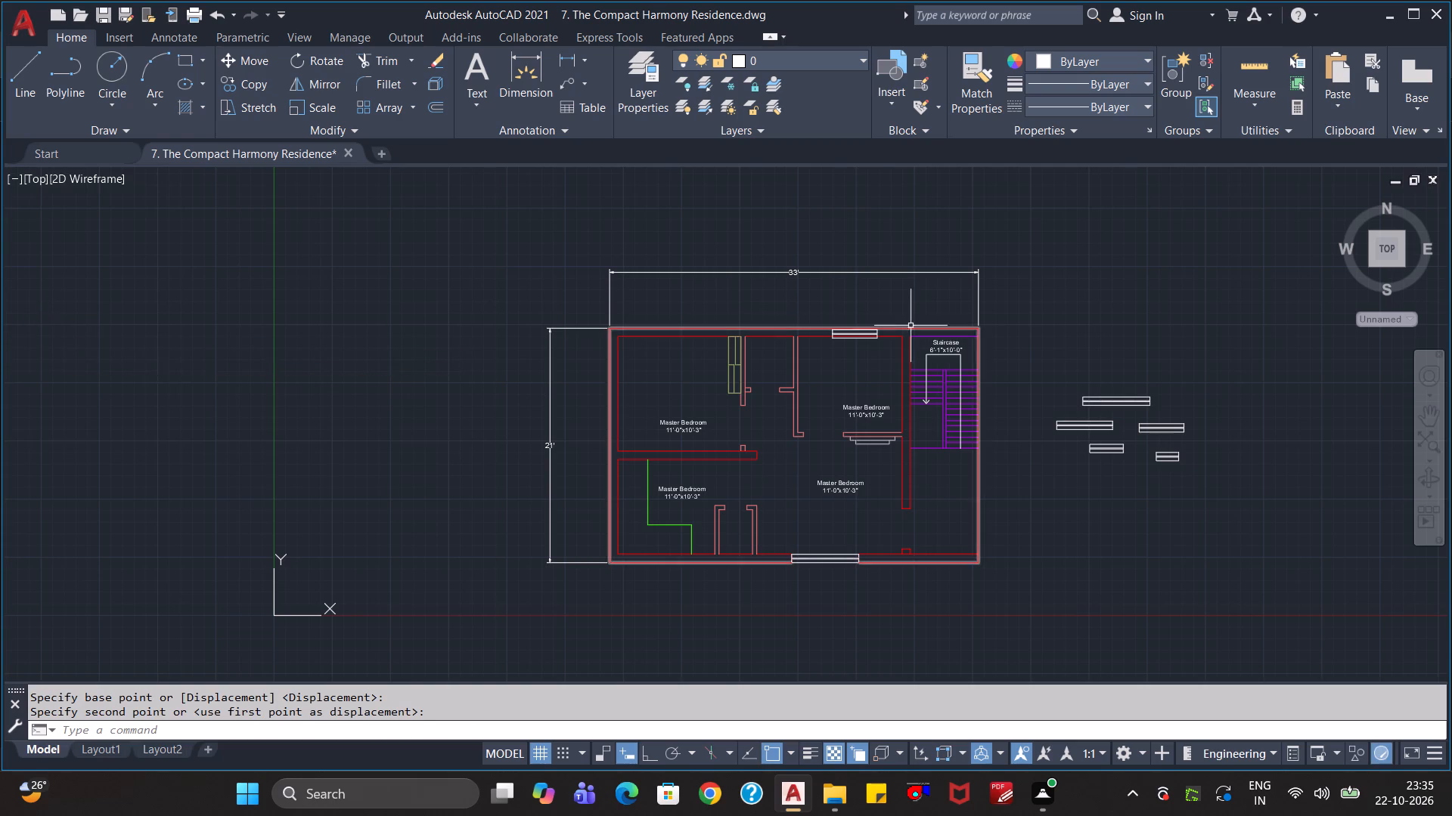
Measure the width and length of the open space below the stair flights.
scroll(978, 344, up, 3)
scroll(990, 379, down, 2)
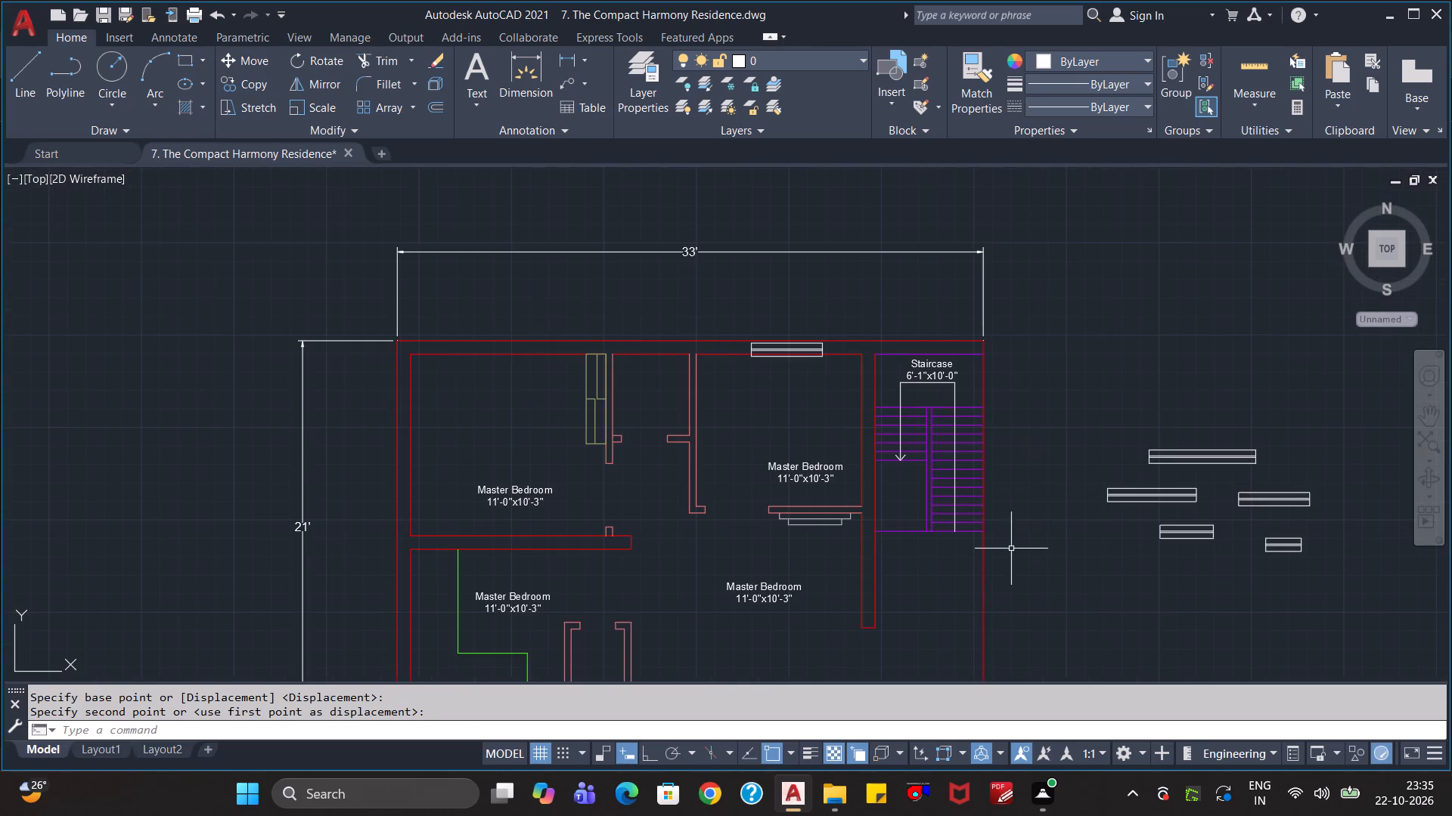
scroll(1008, 555, down, 1)
middle_drag(1014, 605, 945, 393)
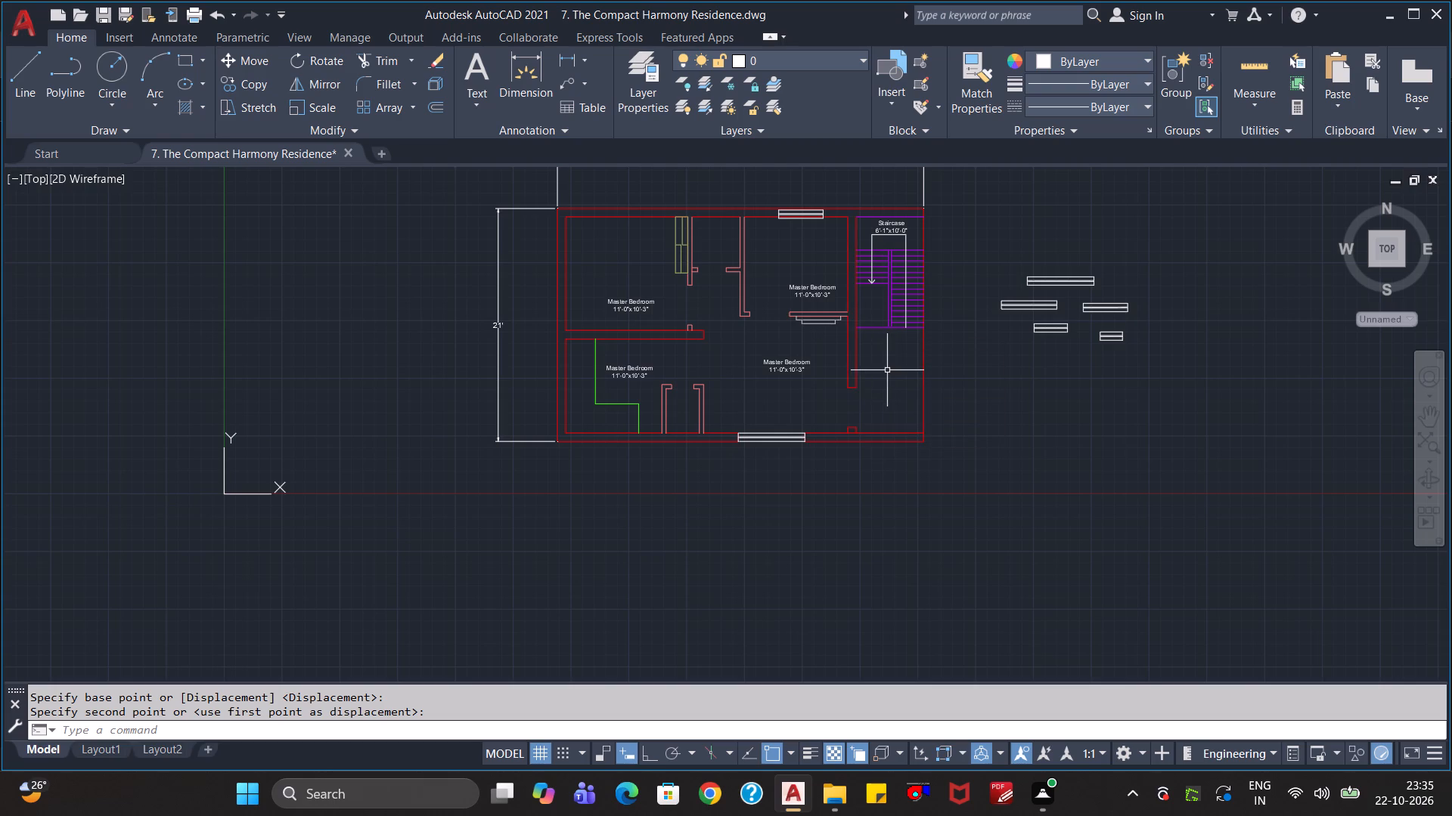
scroll(887, 370, up, 2)
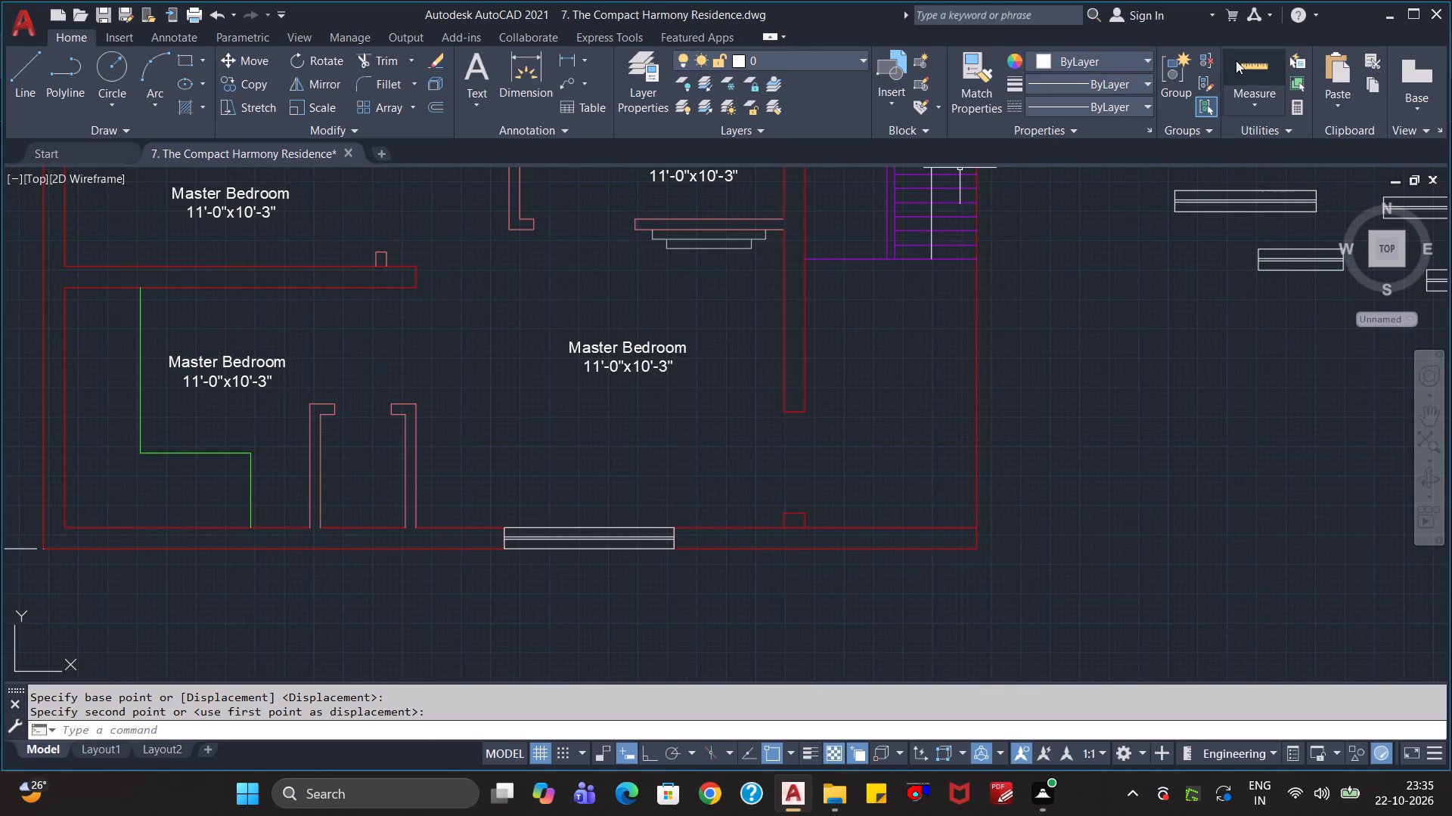
click(1251, 78)
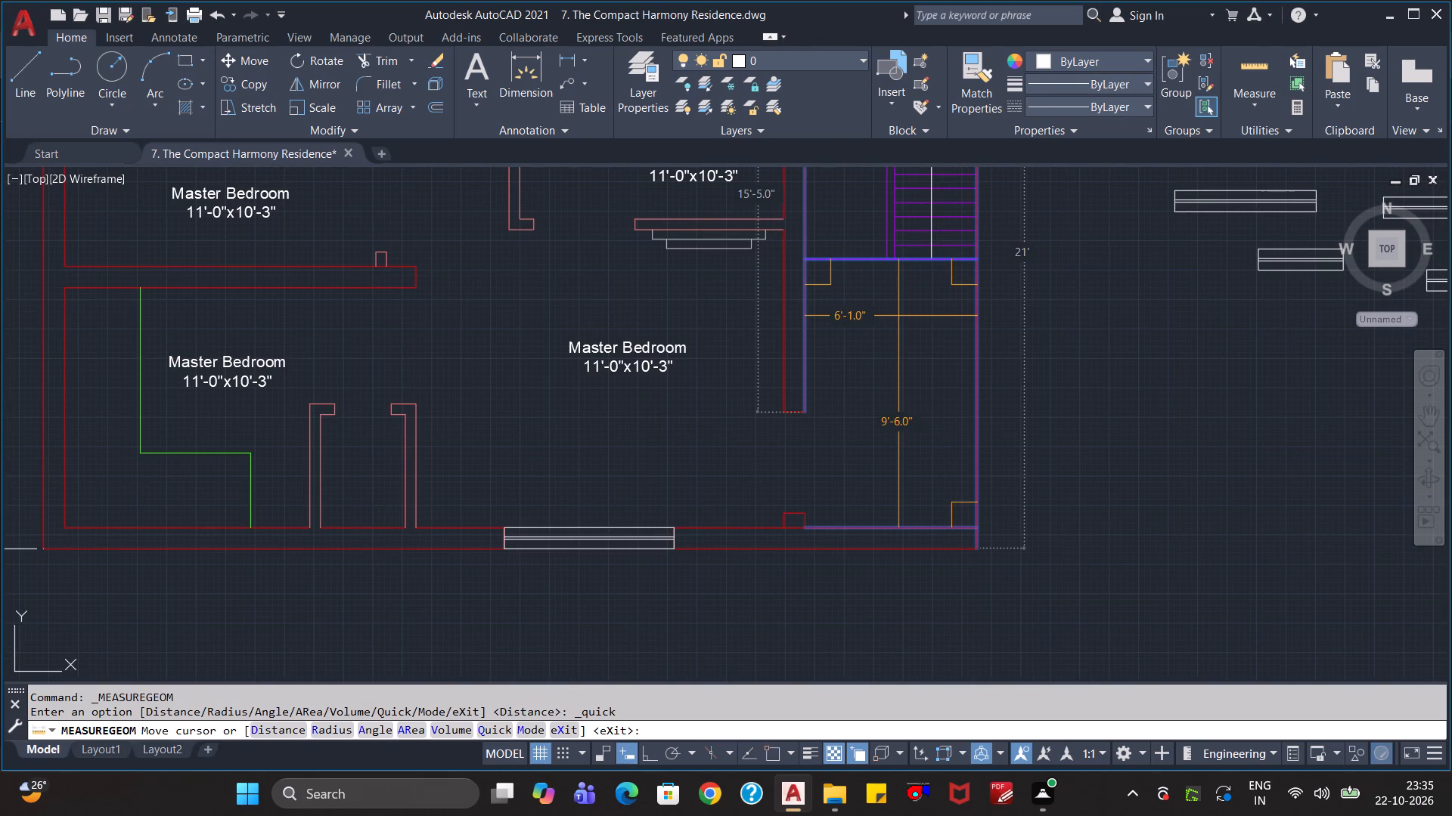
scroll(898, 316, down, 1)
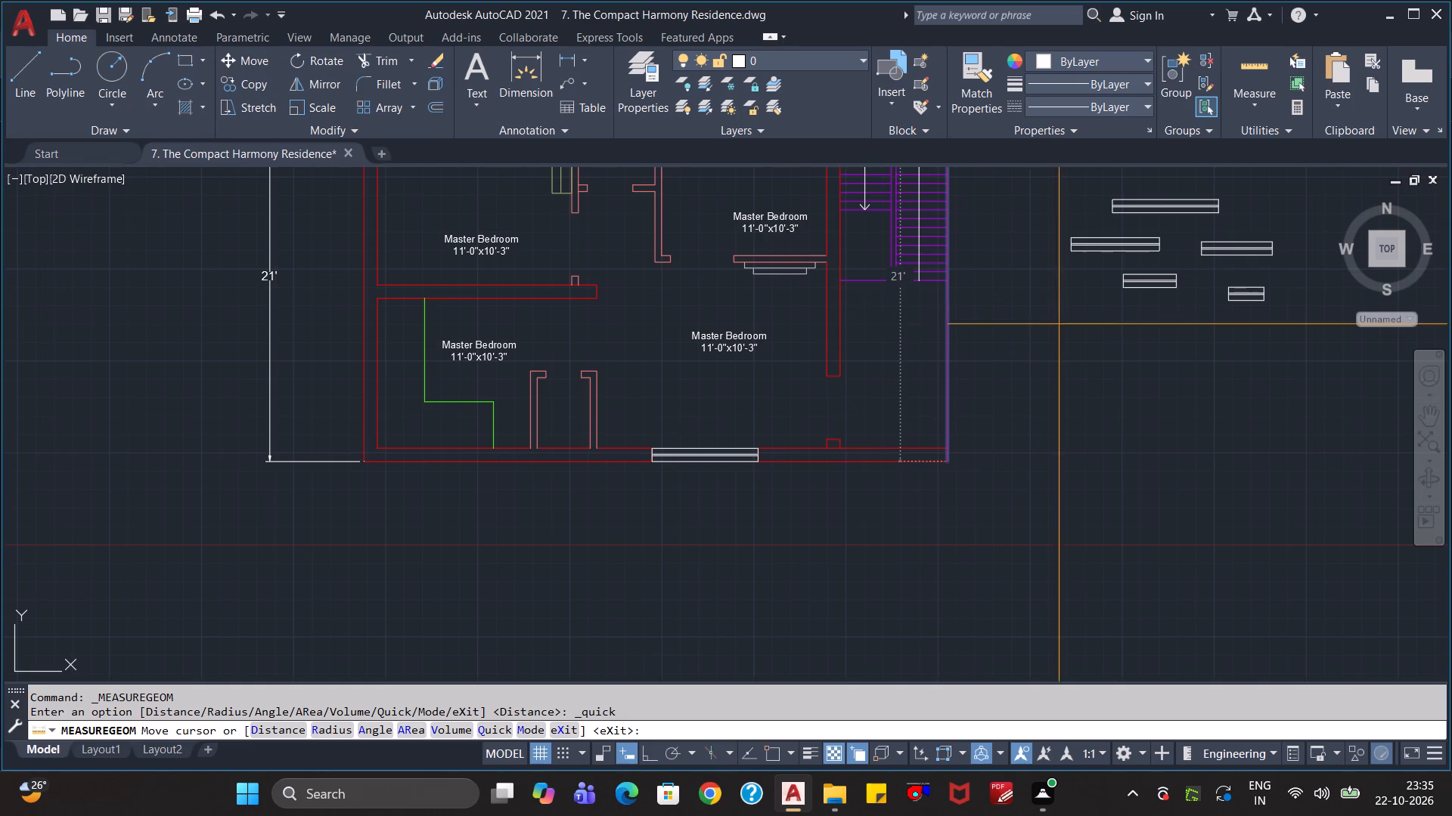
key(Escape)
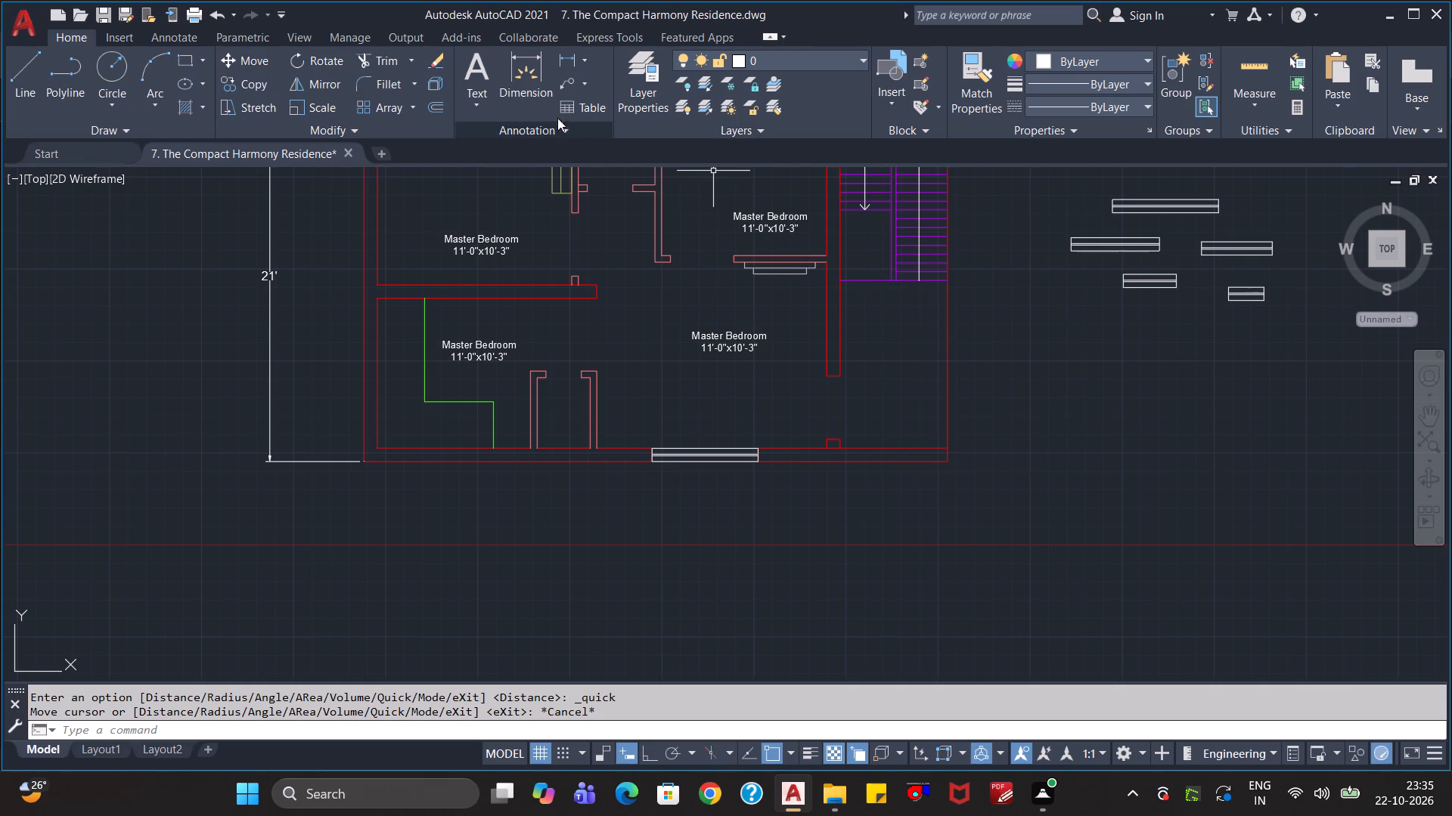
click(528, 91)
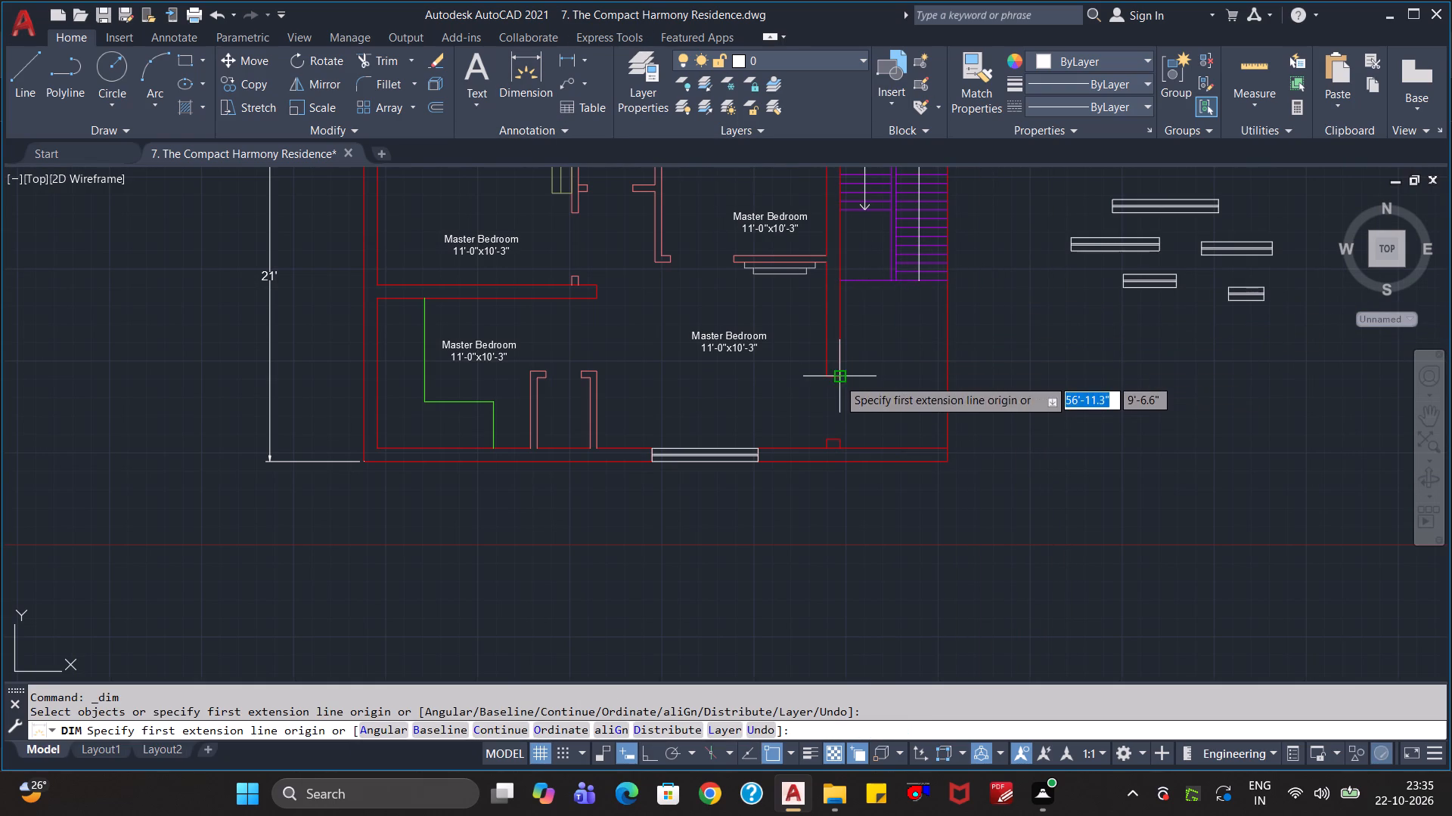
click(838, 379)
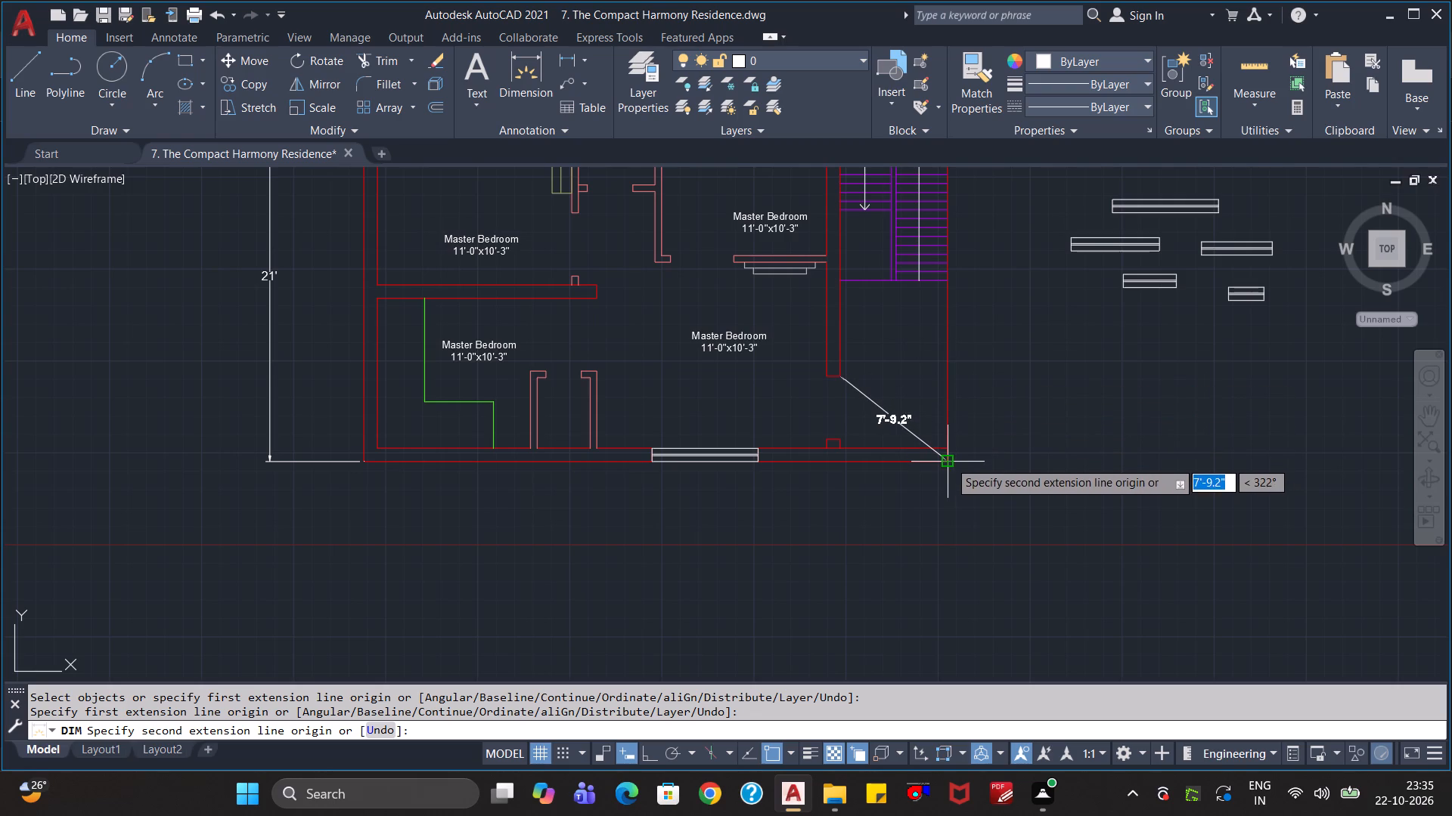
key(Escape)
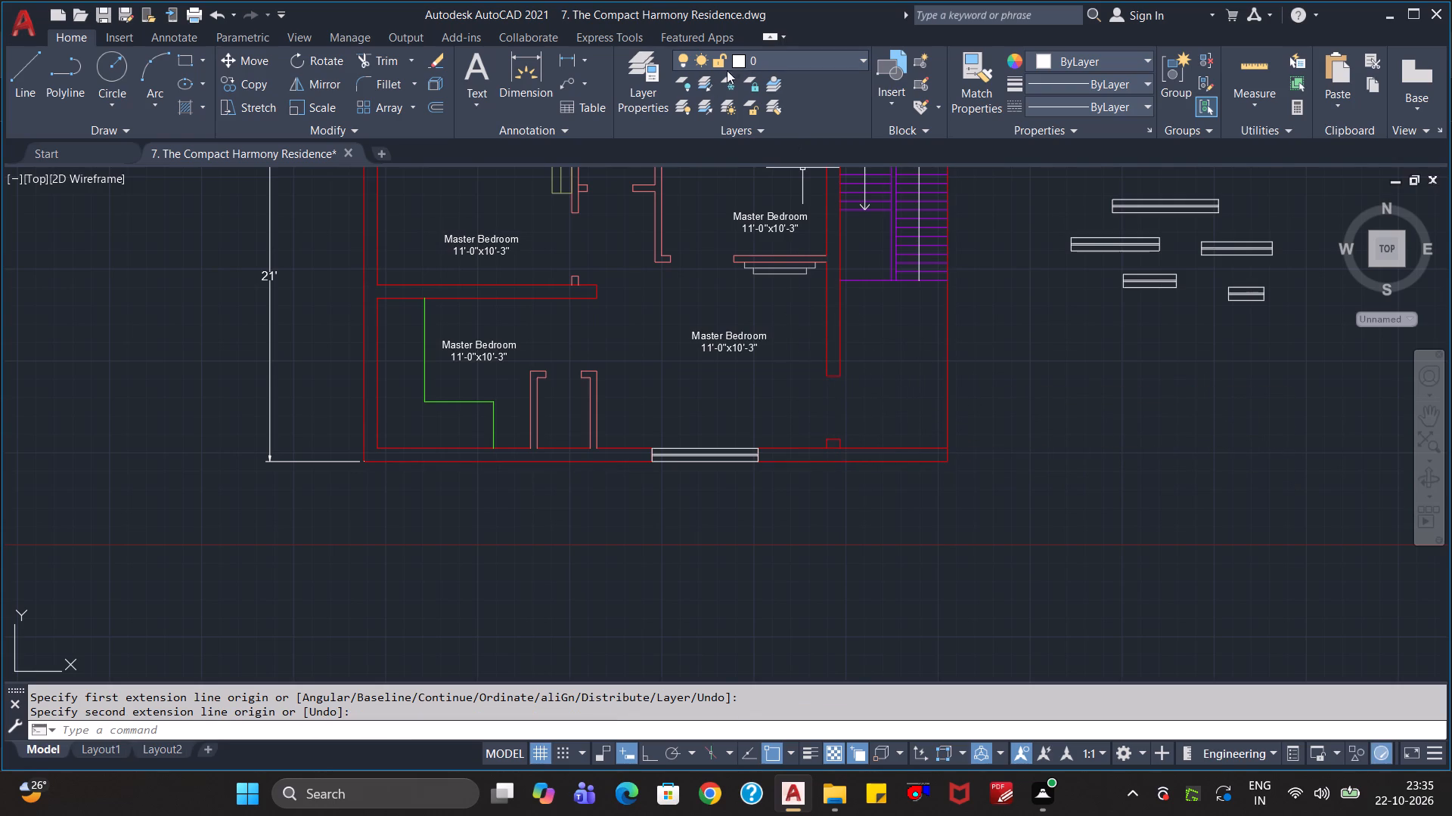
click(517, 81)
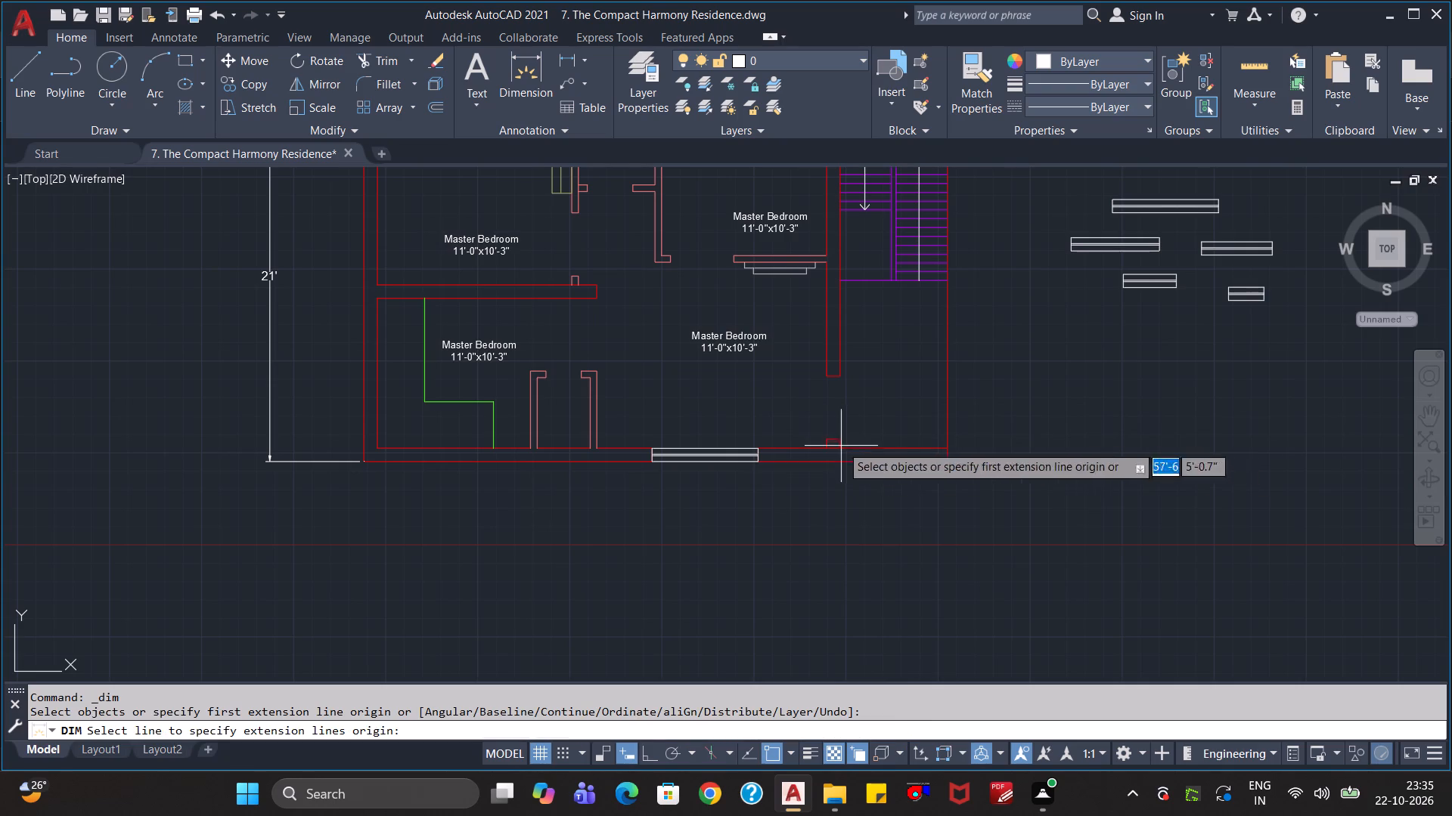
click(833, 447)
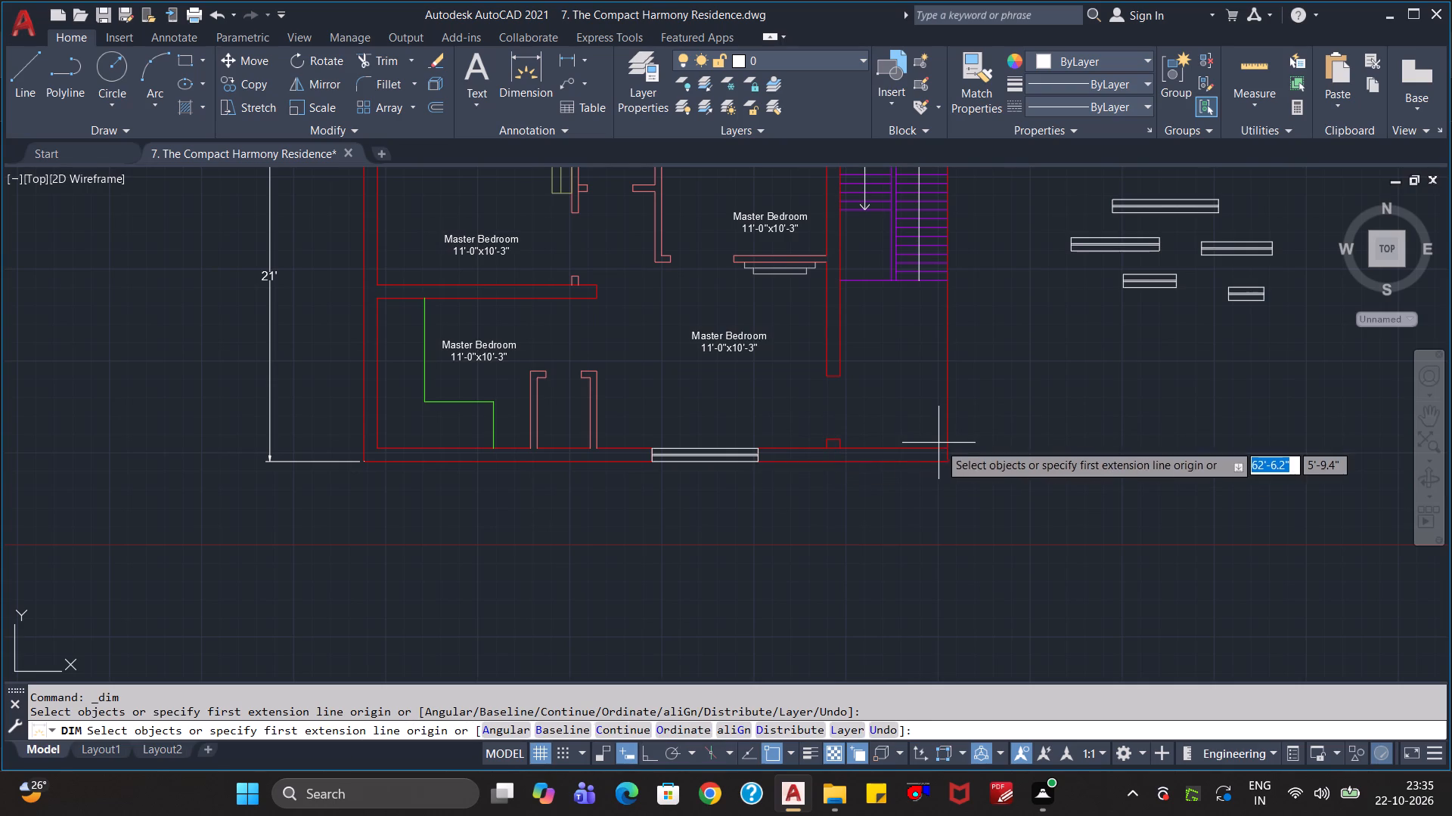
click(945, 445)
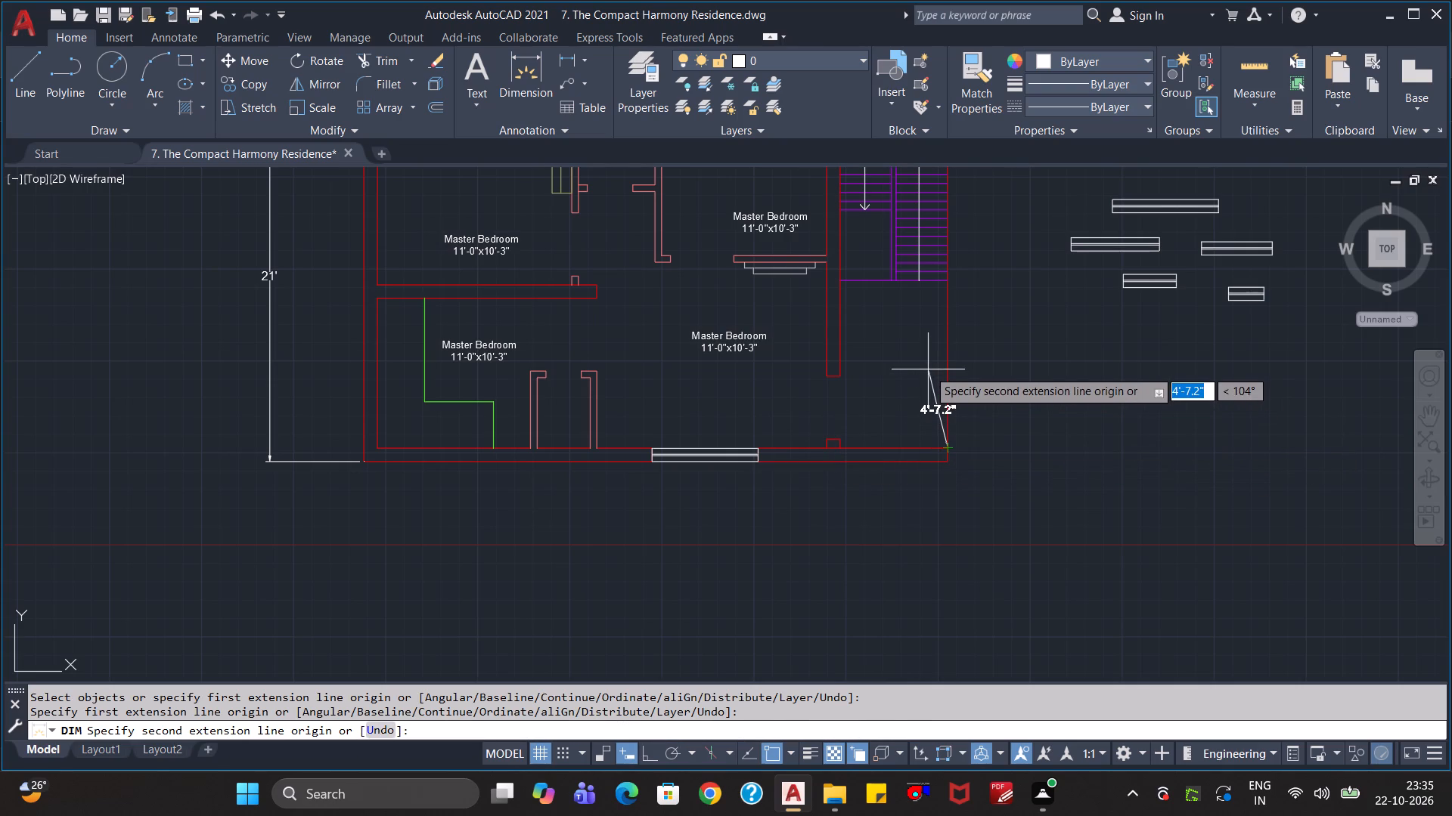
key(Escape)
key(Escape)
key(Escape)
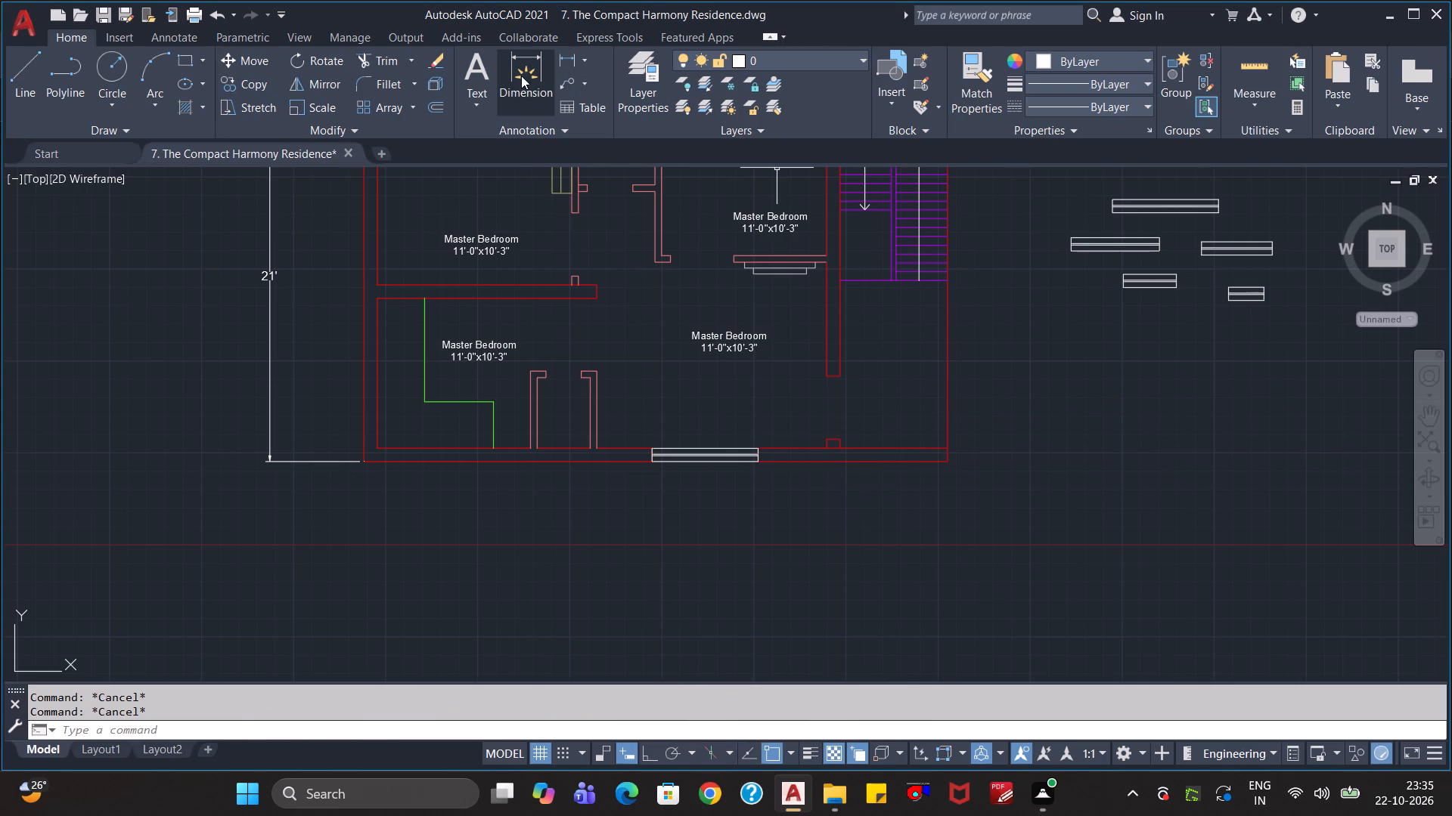
Add a 6'-1.0" horizontal dimension across the open space just below the stair flights, from wall to wall.
click(523, 74)
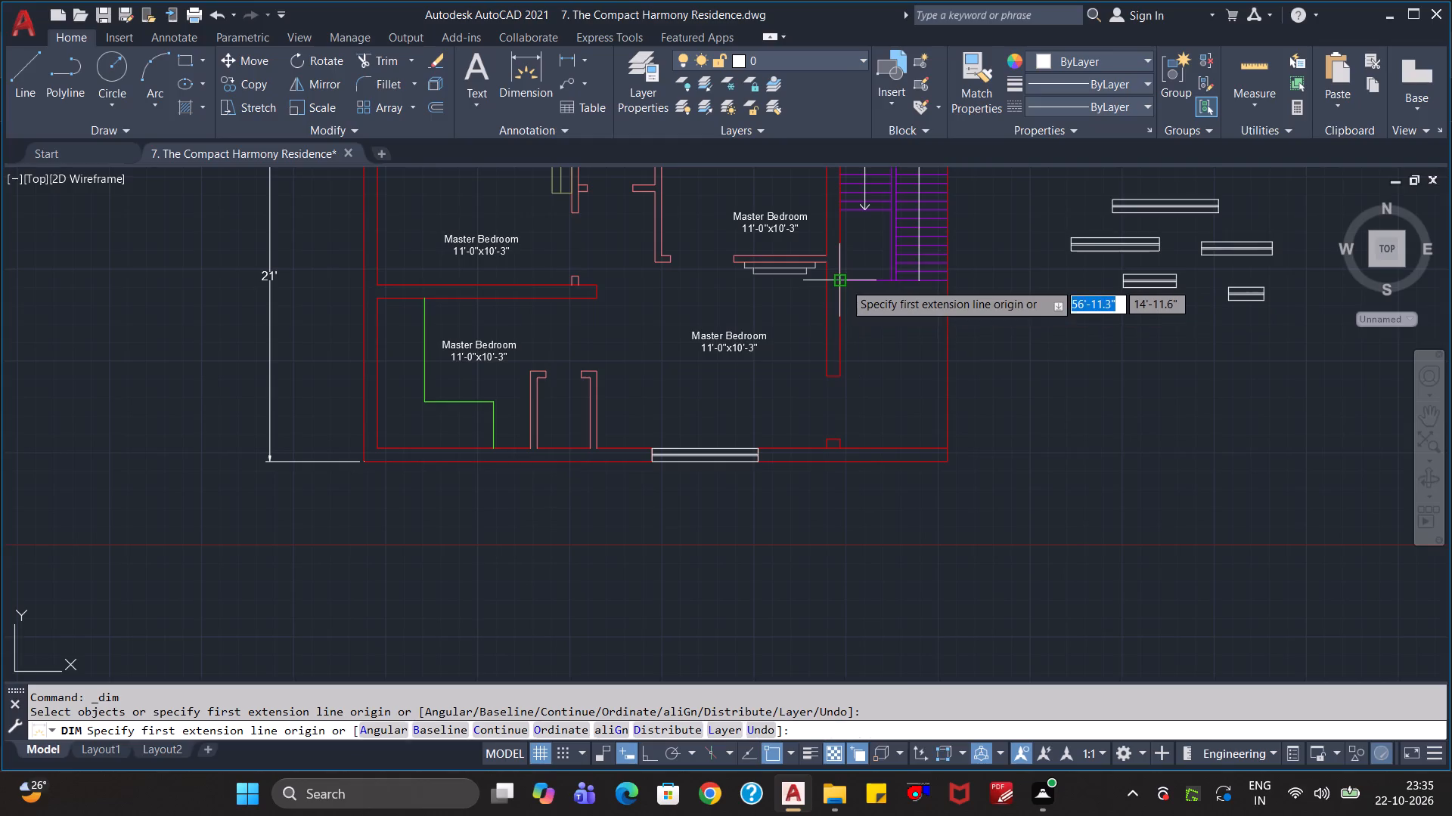
click(844, 283)
click(942, 280)
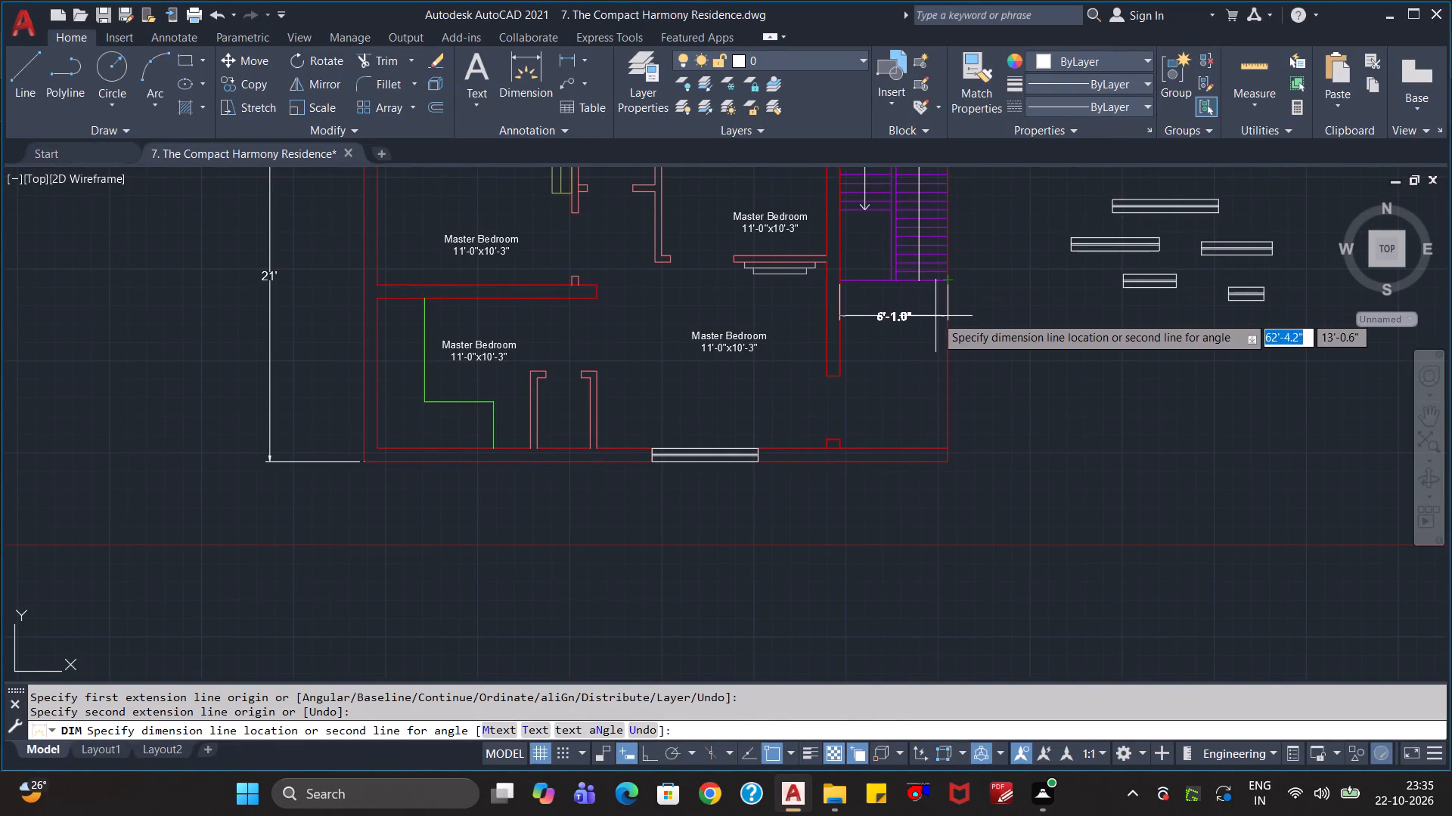
click(935, 316)
key(Escape)
key(Escape)
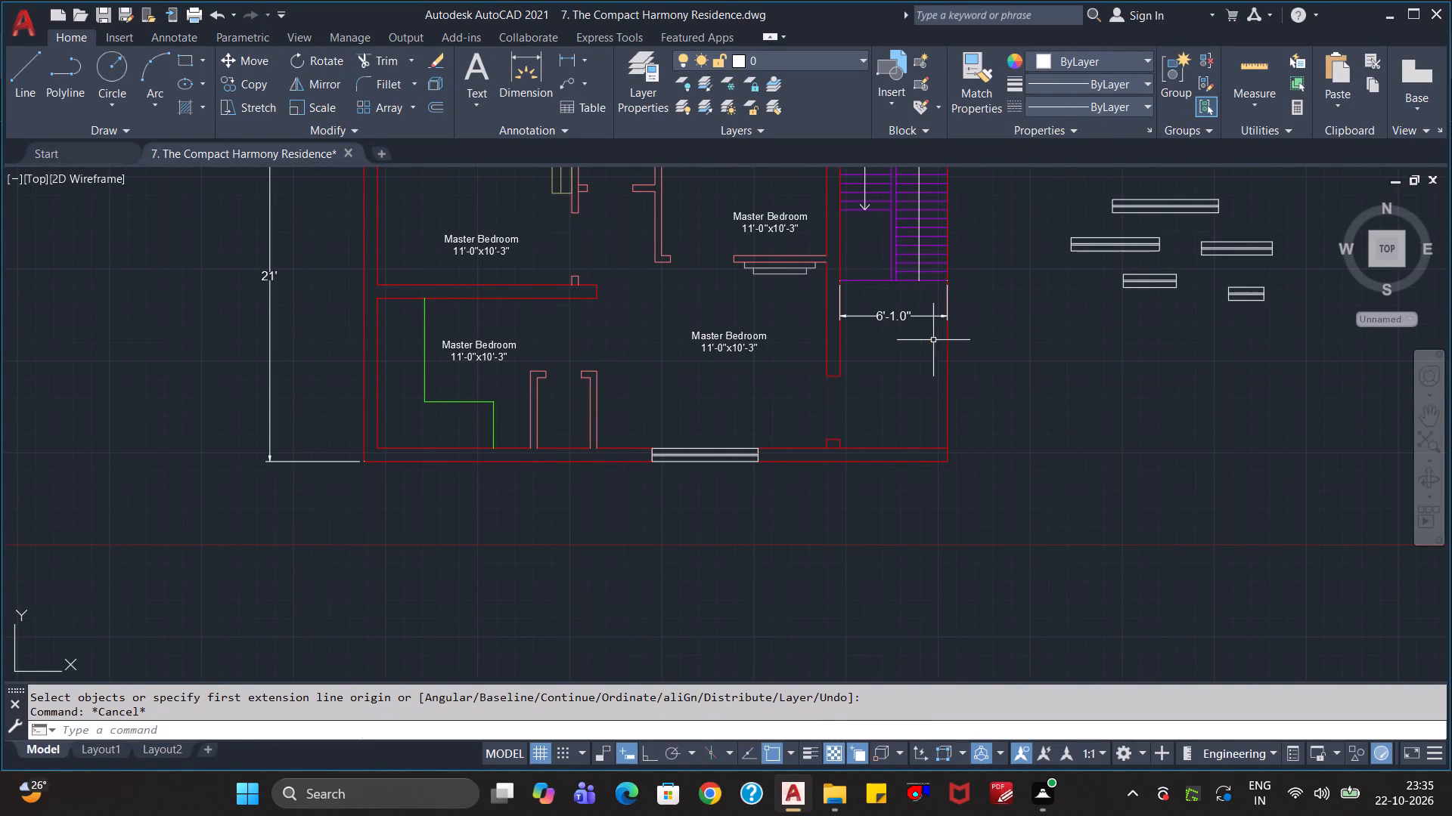
Measure the clear distances in the large room beside the open space below the stairs, using quick measurement.
scroll(892, 326, up, 2)
scroll(901, 347, down, 2)
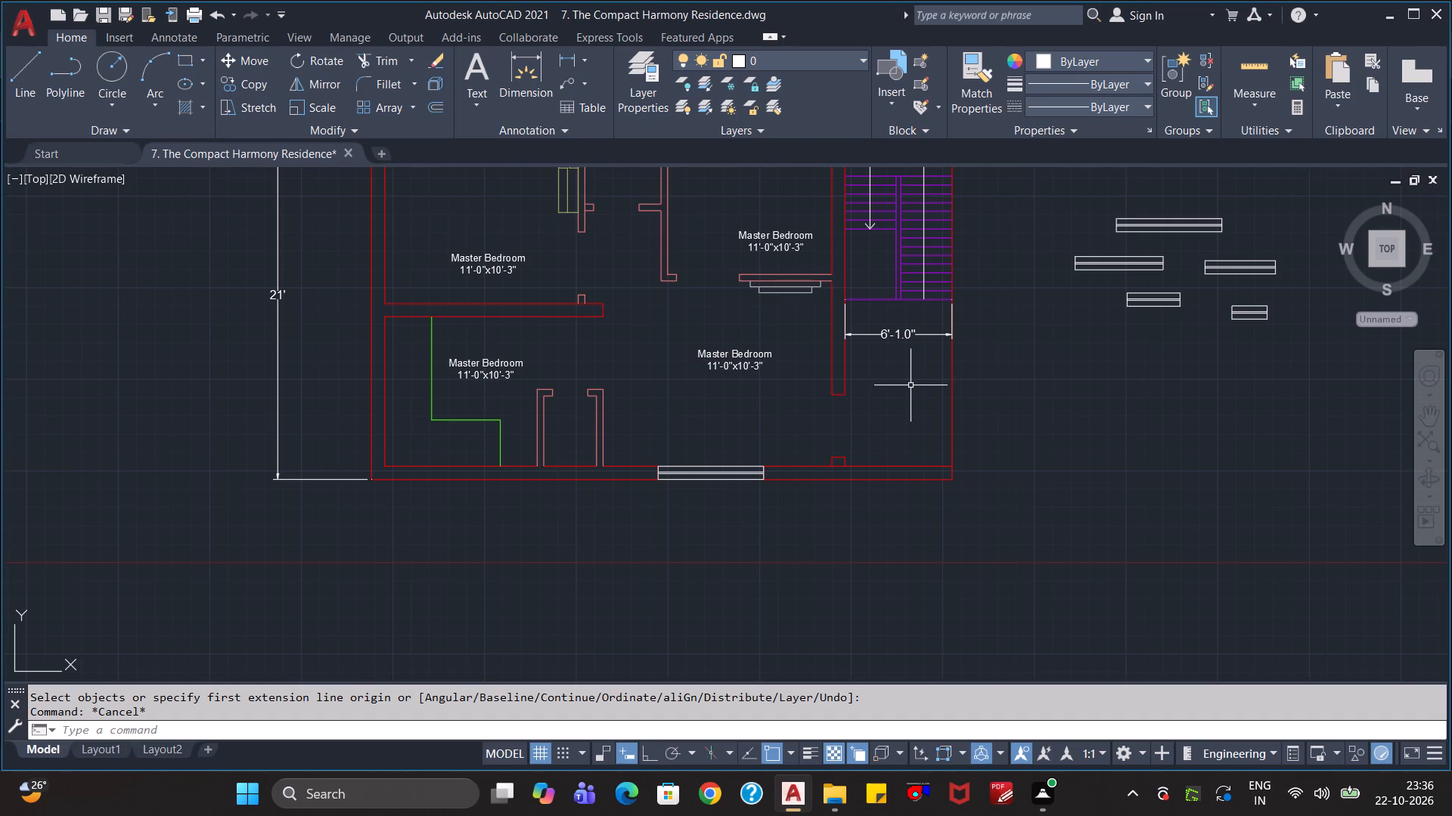
scroll(794, 419, up, 2)
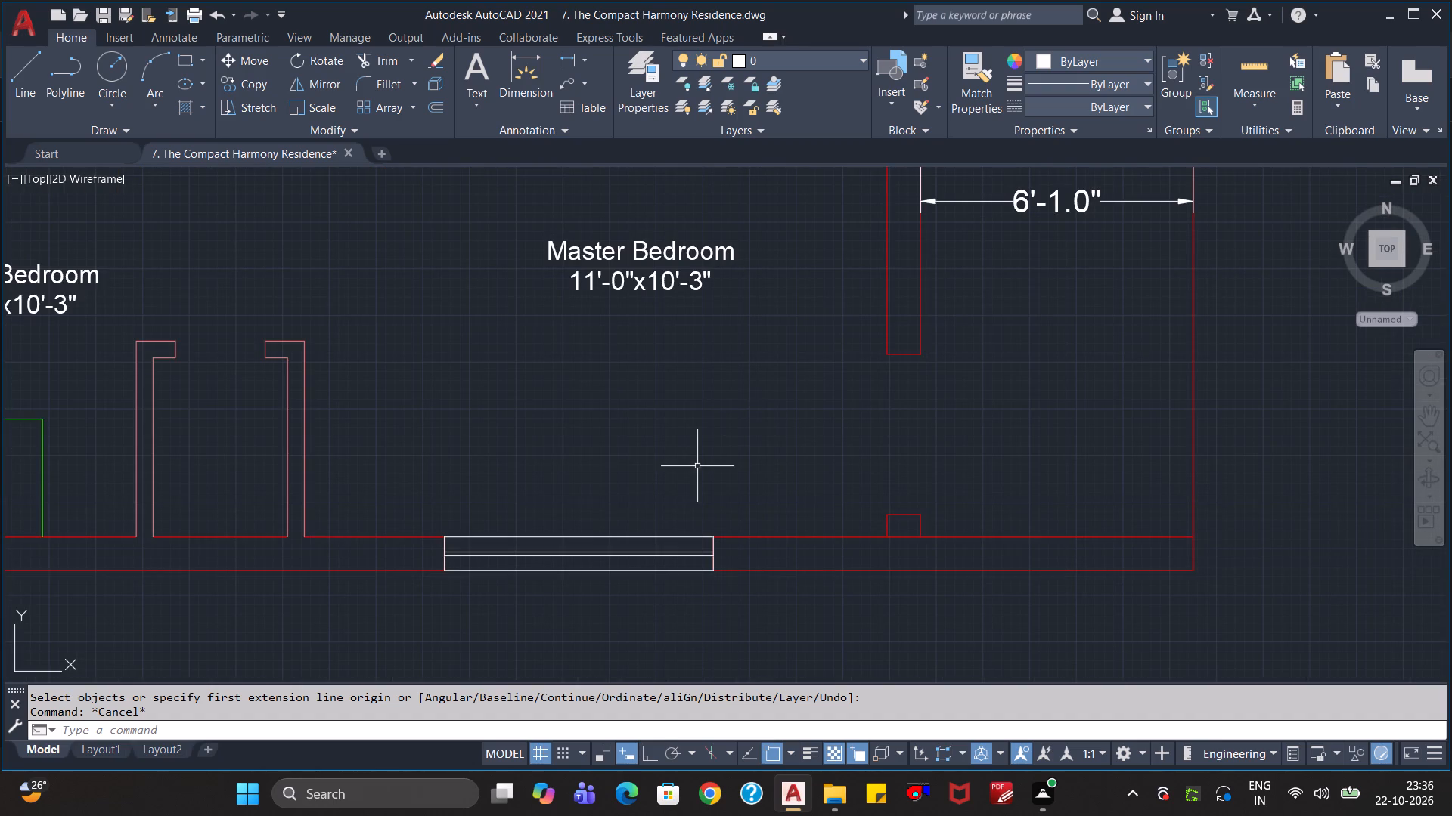
scroll(697, 466, down, 2)
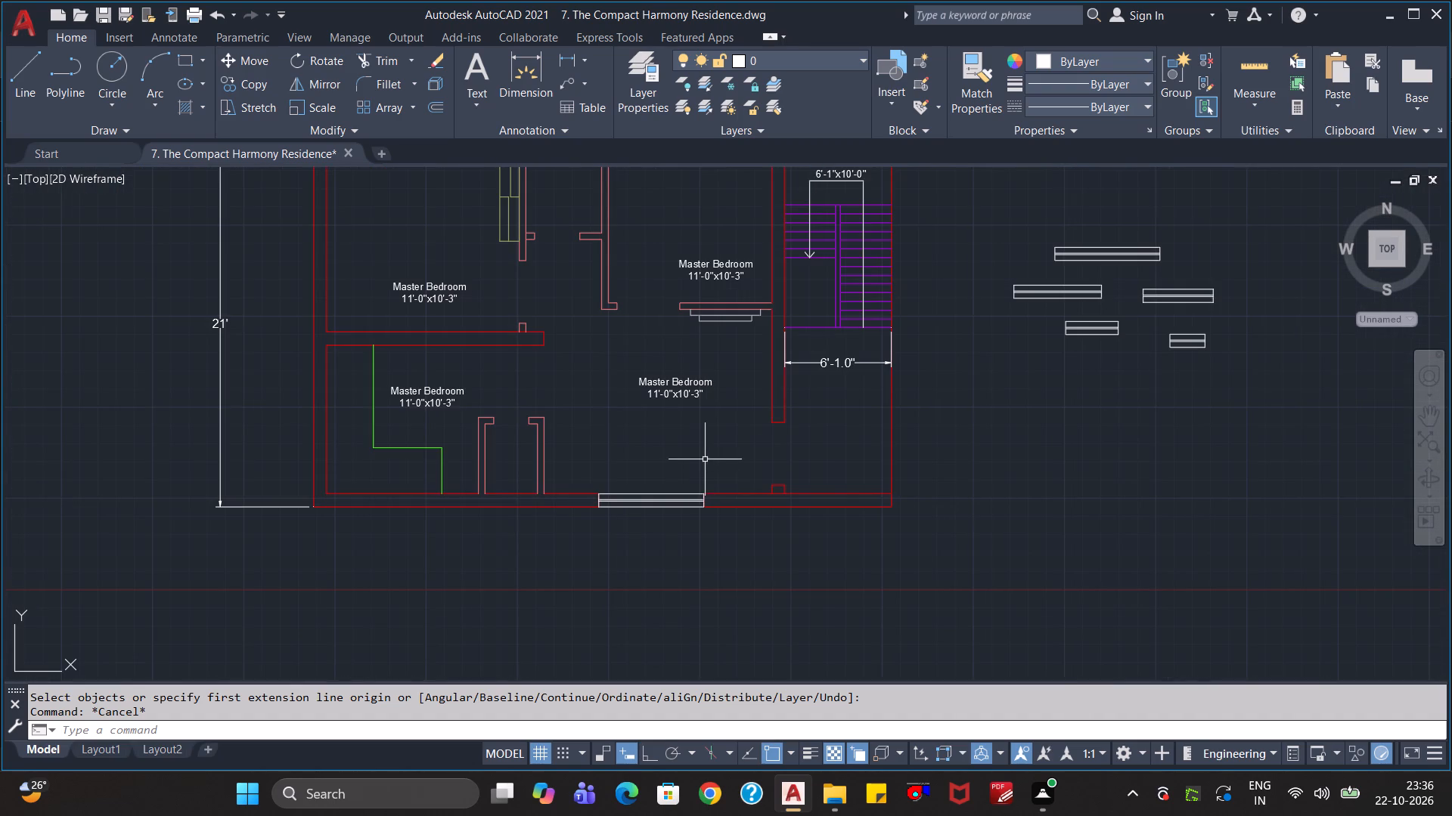
click(1249, 75)
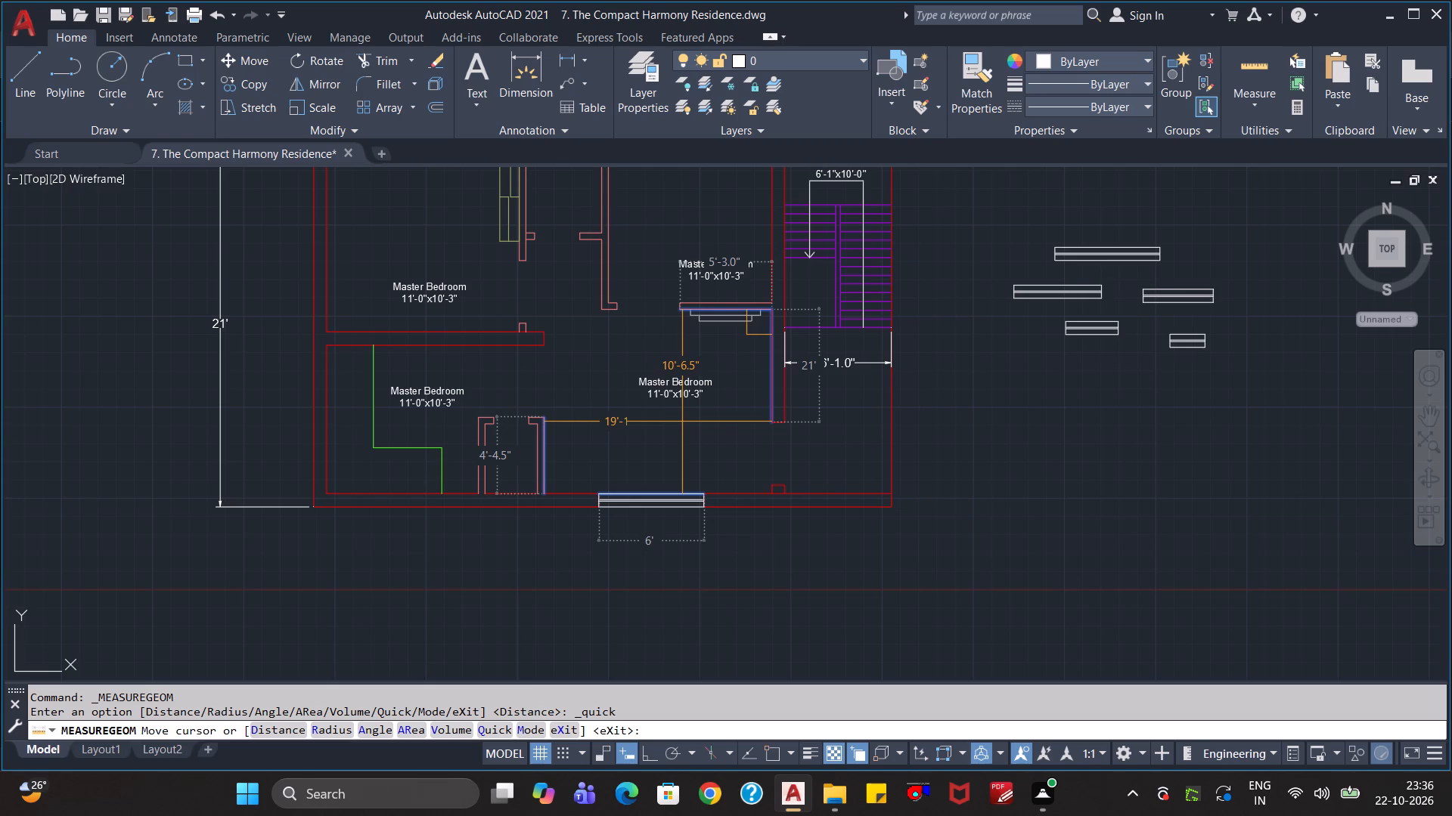
key(Escape)
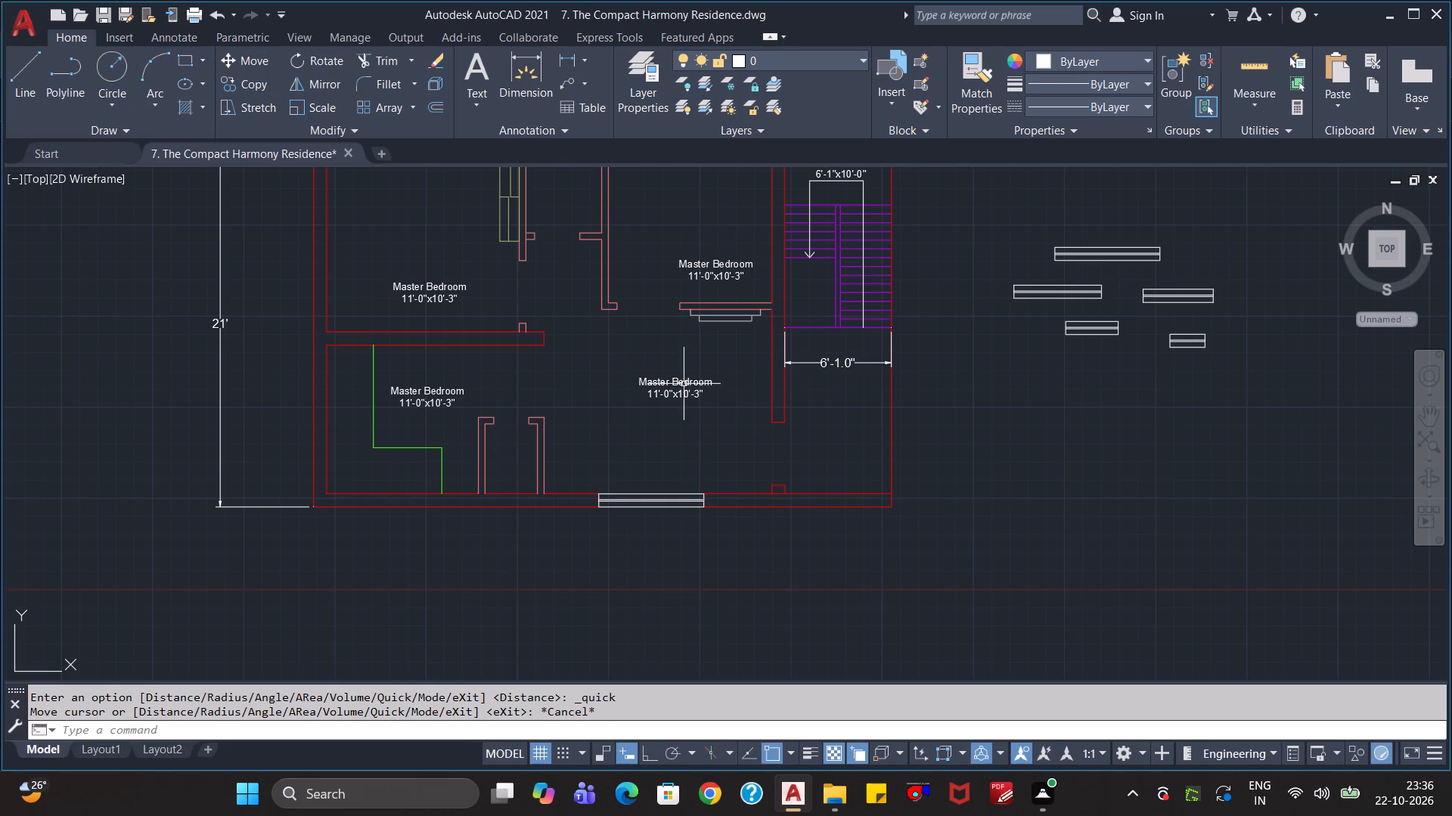
Rename the "Master Bedroom" label in the large room above the bottom-wall window as "Living Hall", keeping its size on a separate line.
double_click(667, 393)
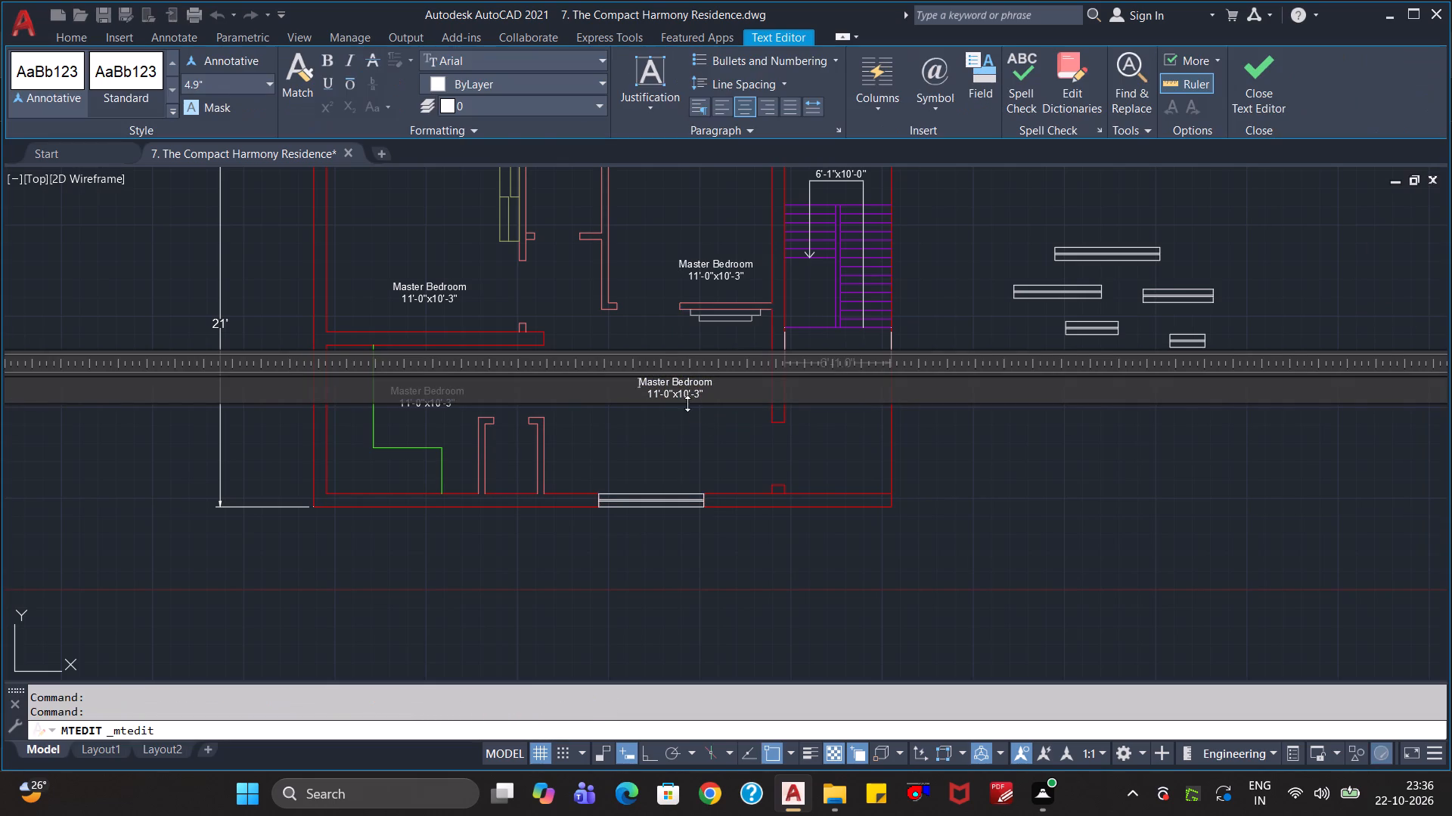
drag(729, 381, 640, 385)
key(shift+l)
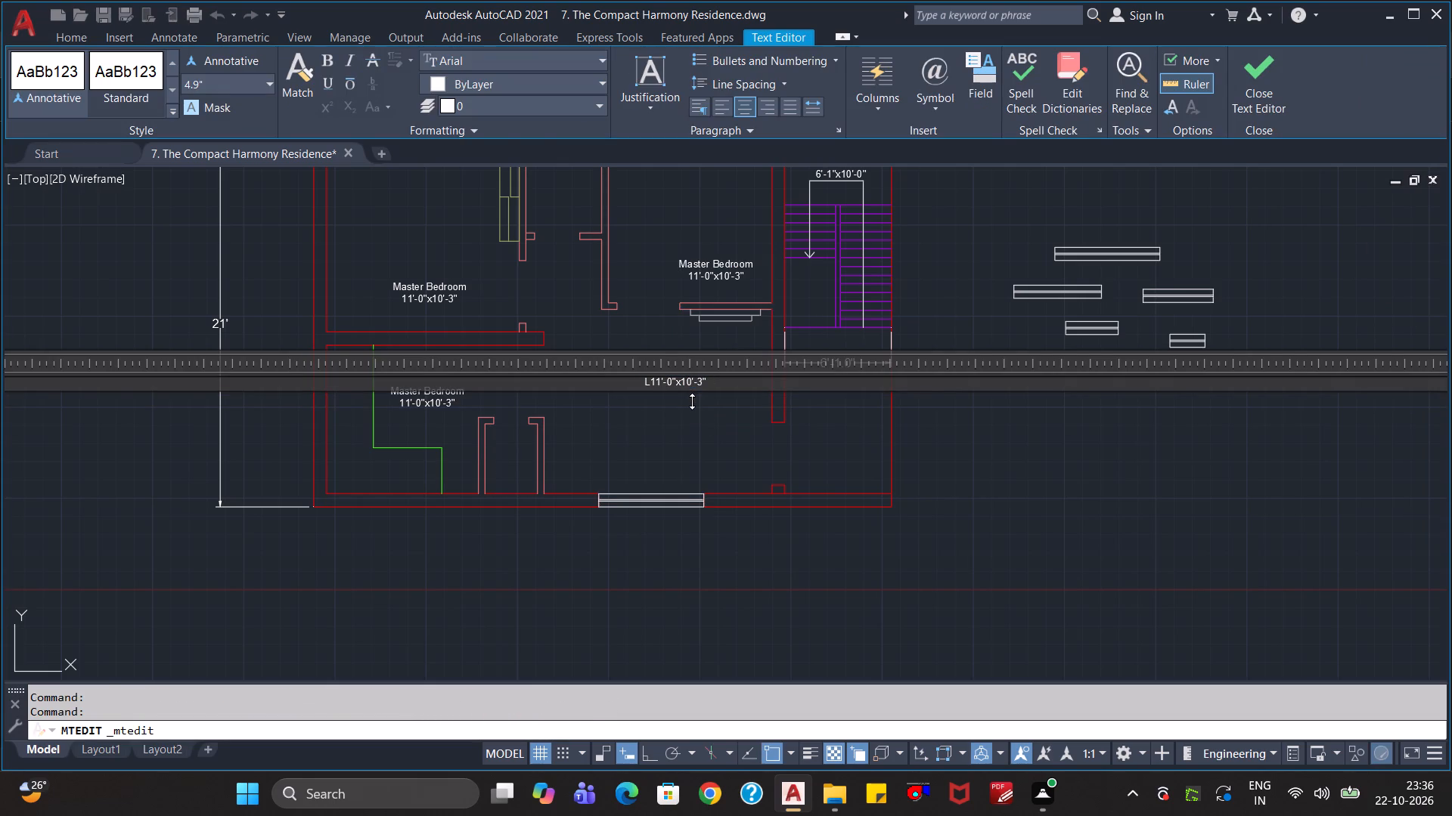
text(iving)
key(space)
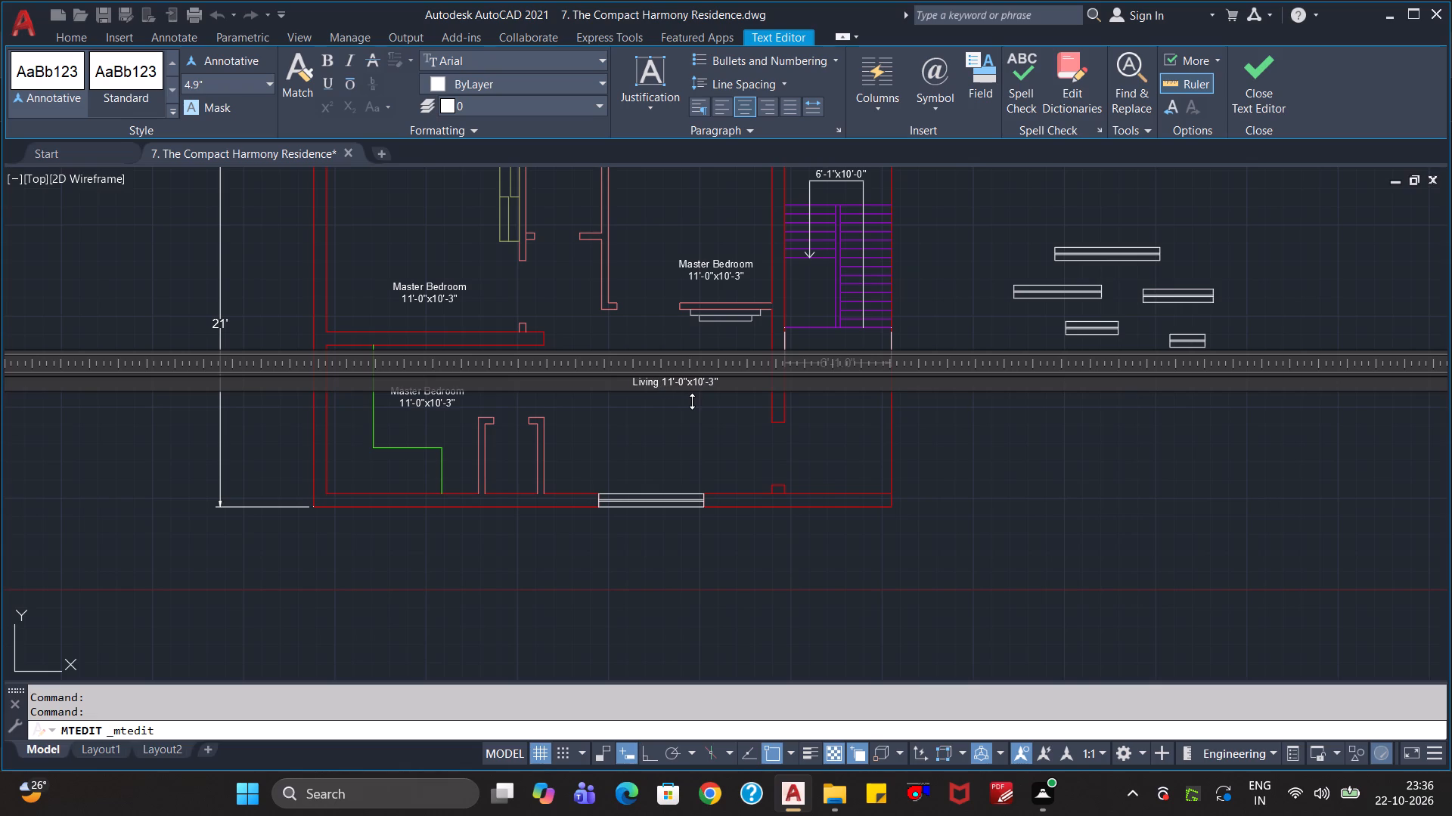
text(Hall)
key(Return)
Change the size line of the "Living Hall" label to 13'-0"x10'-6.5".
key(Right)
key(Right)
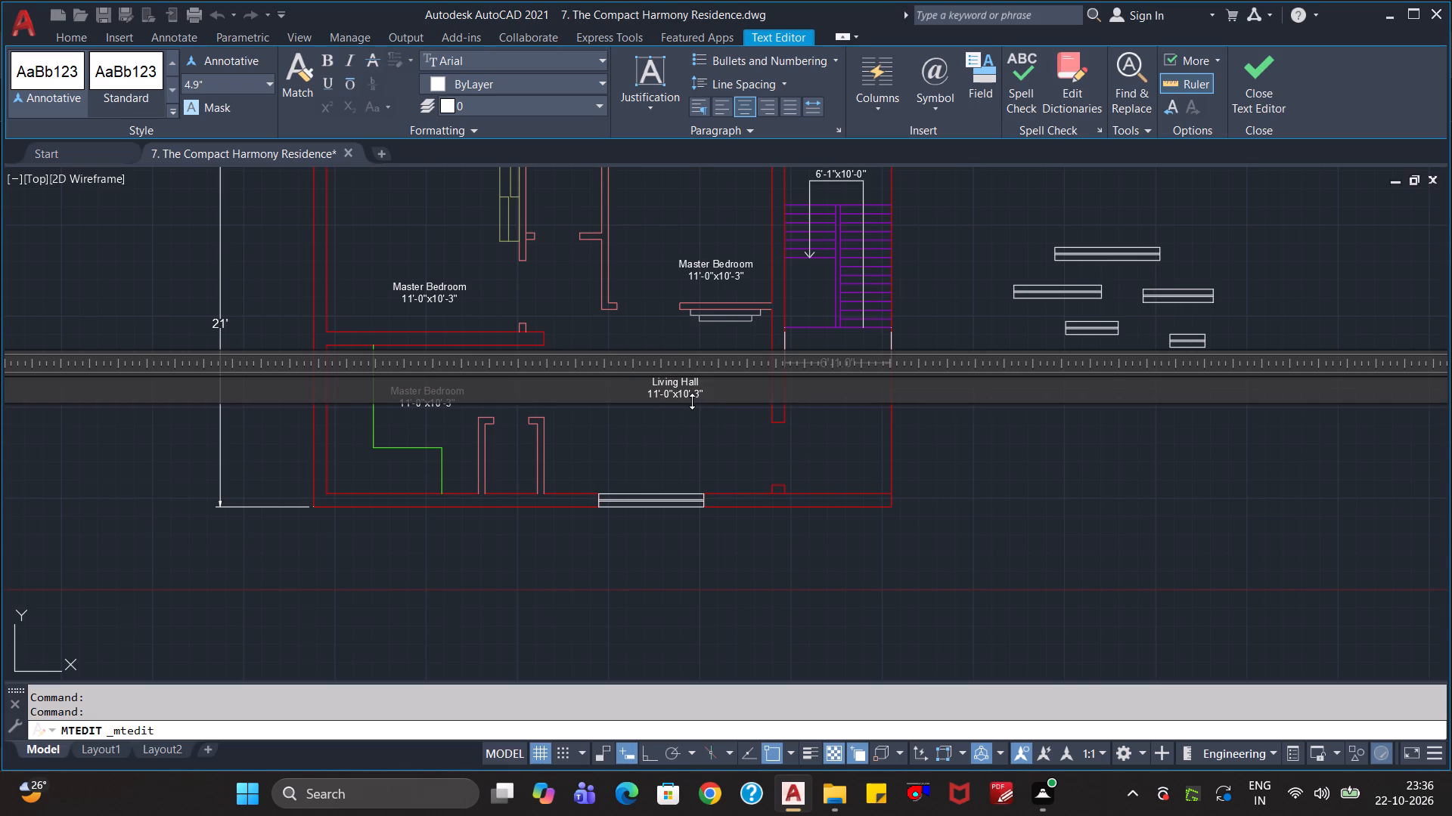
key(BackSpace)
key(3)
key(Right)
key(Right)
key(Right)
key(Right)
key(Right)
key(Right)
key(Right)
key(Right)
key(Right)
key(Right)
key(BackSpace)
text(6.5)
click(673, 441)
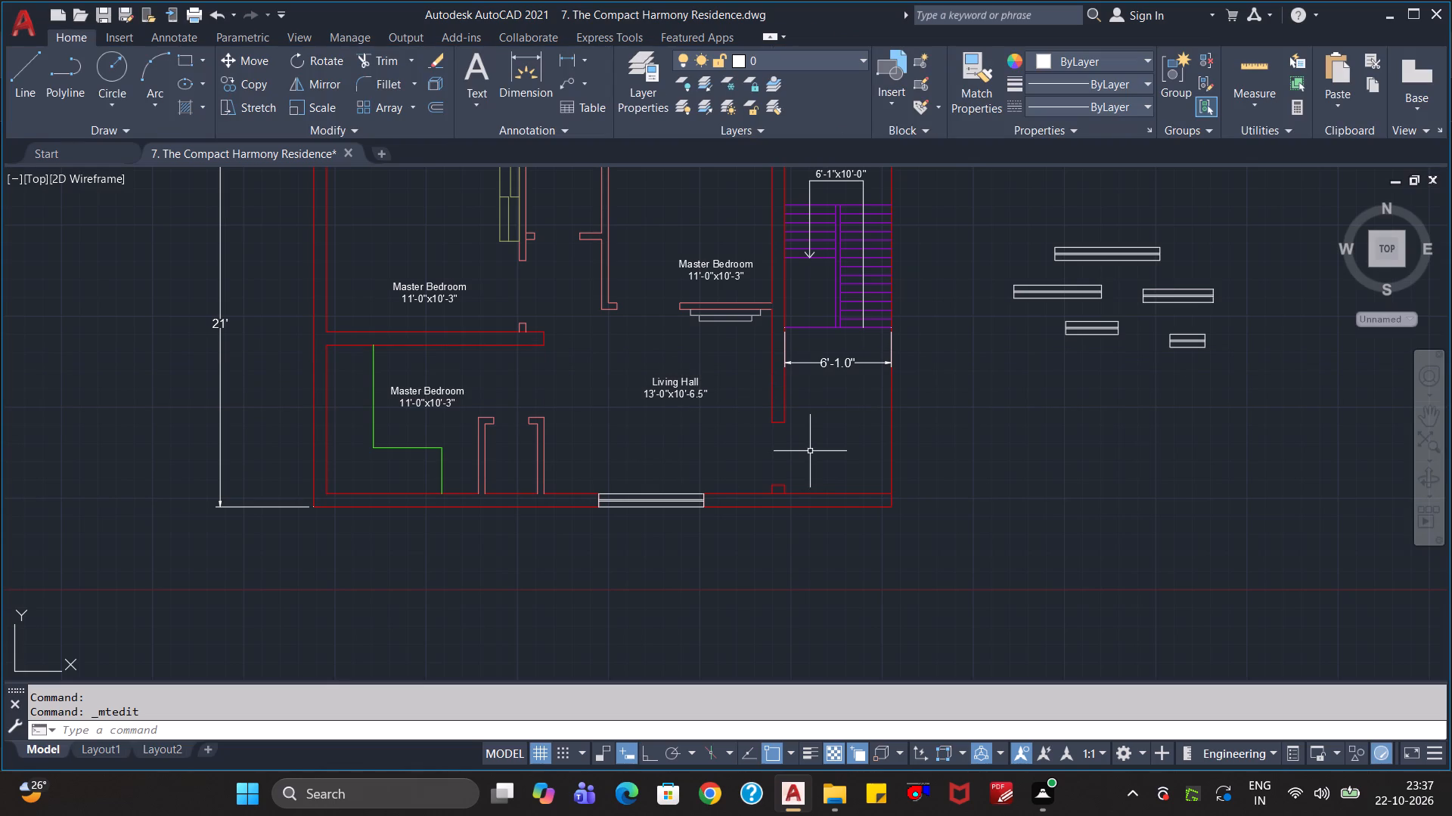
Rename the "Master Bedroom" label in the lower-left room with the green counter line as "Kitchen".
double_click(429, 395)
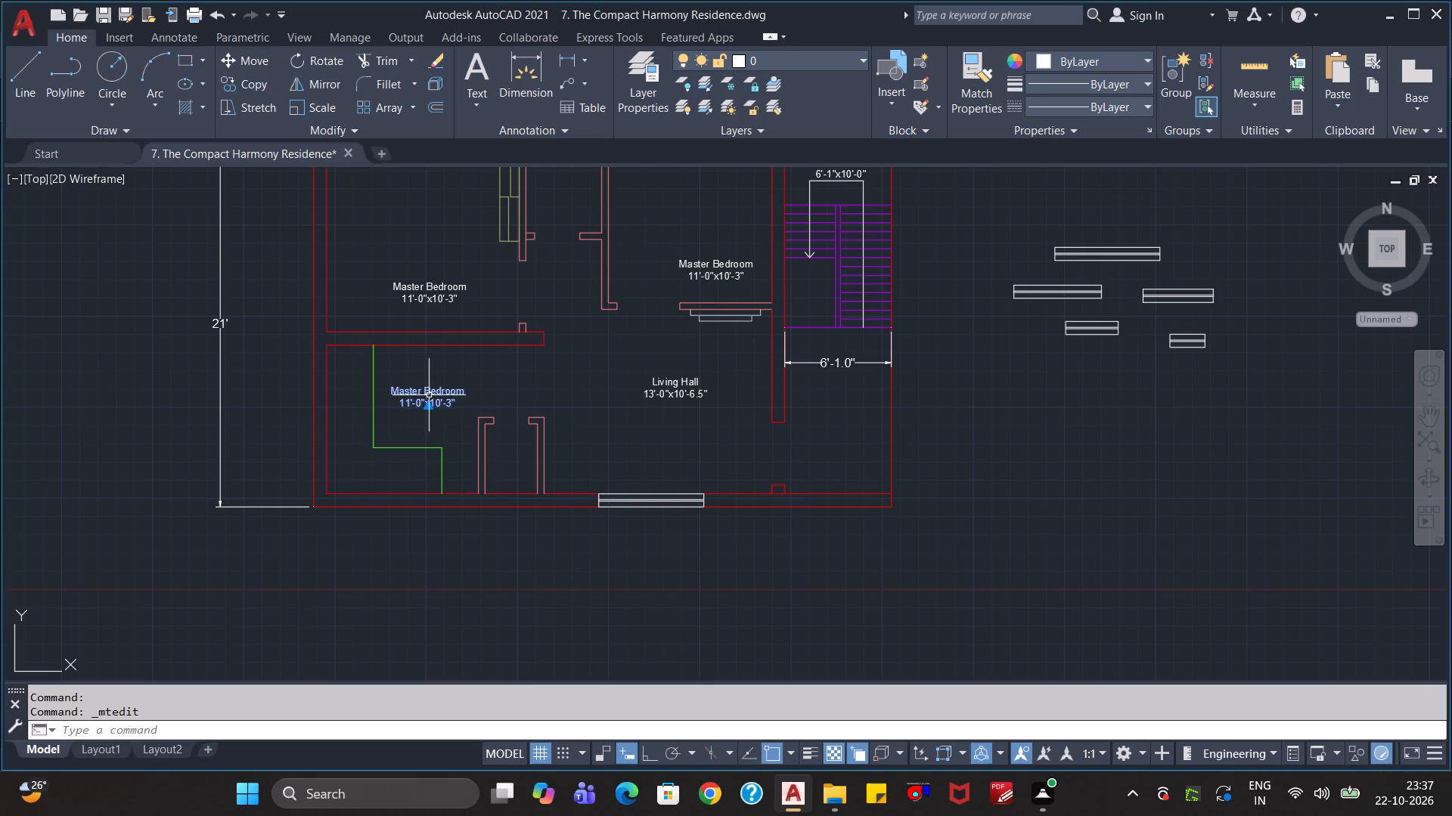
key(ctrl+a)
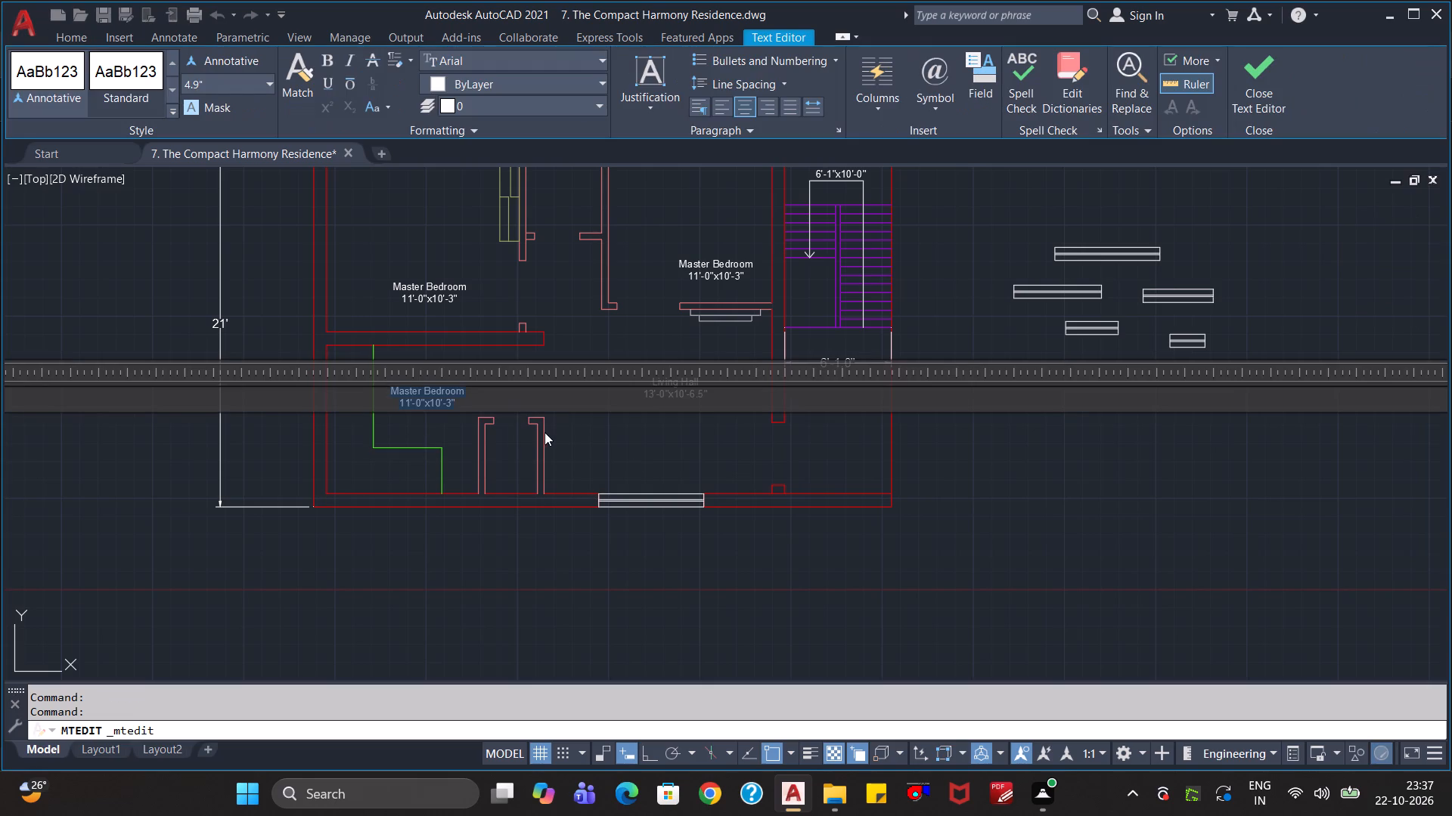
key(Up)
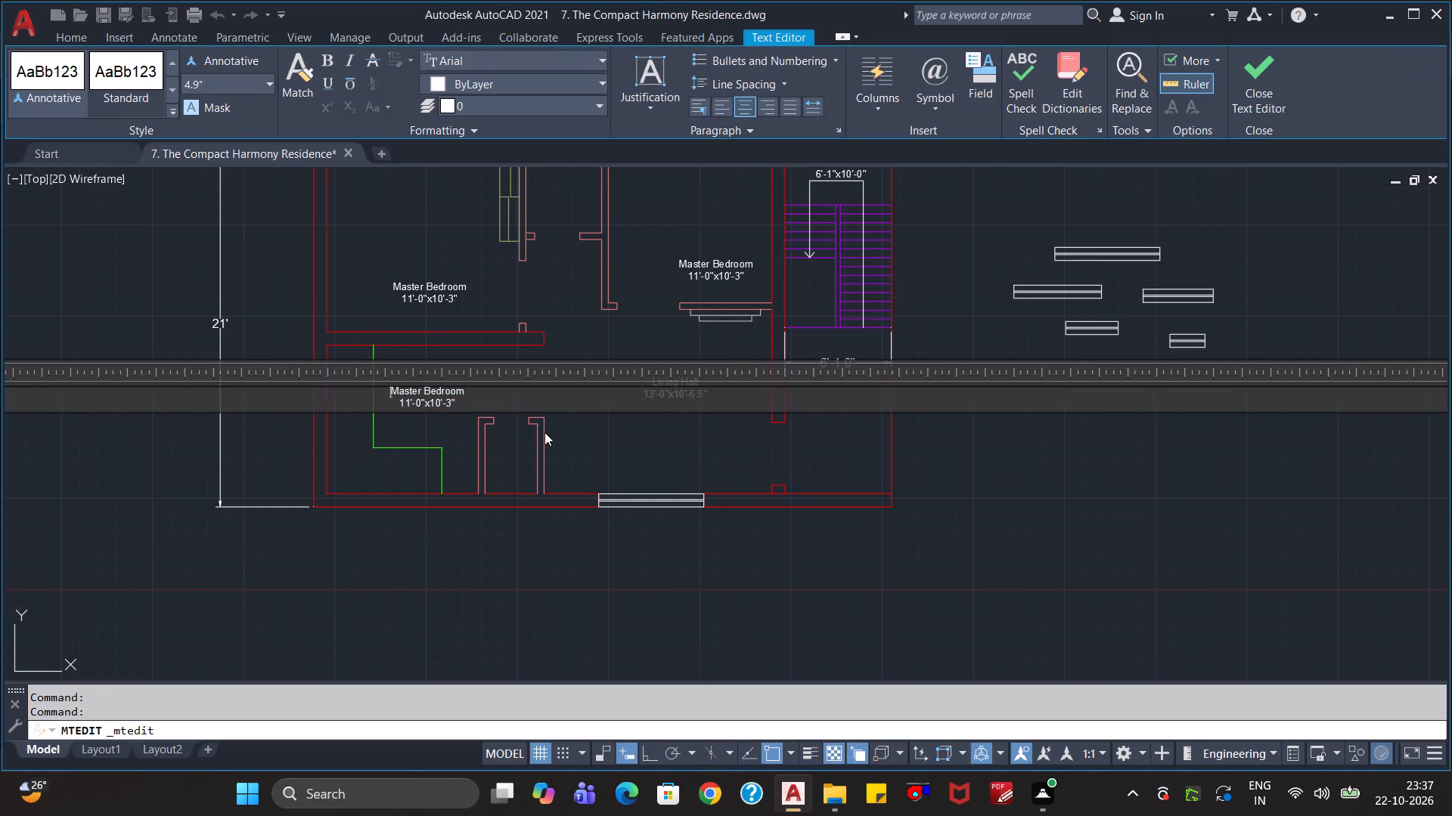
key(shift+Right)
key(shift+Right)
key(shift+Right)
key(shift+Right)
key(shift+Right)
key(shift+Right)
key(shift+Right)
key(shift+Right)
key(shift+Right)
key(shift+Right)
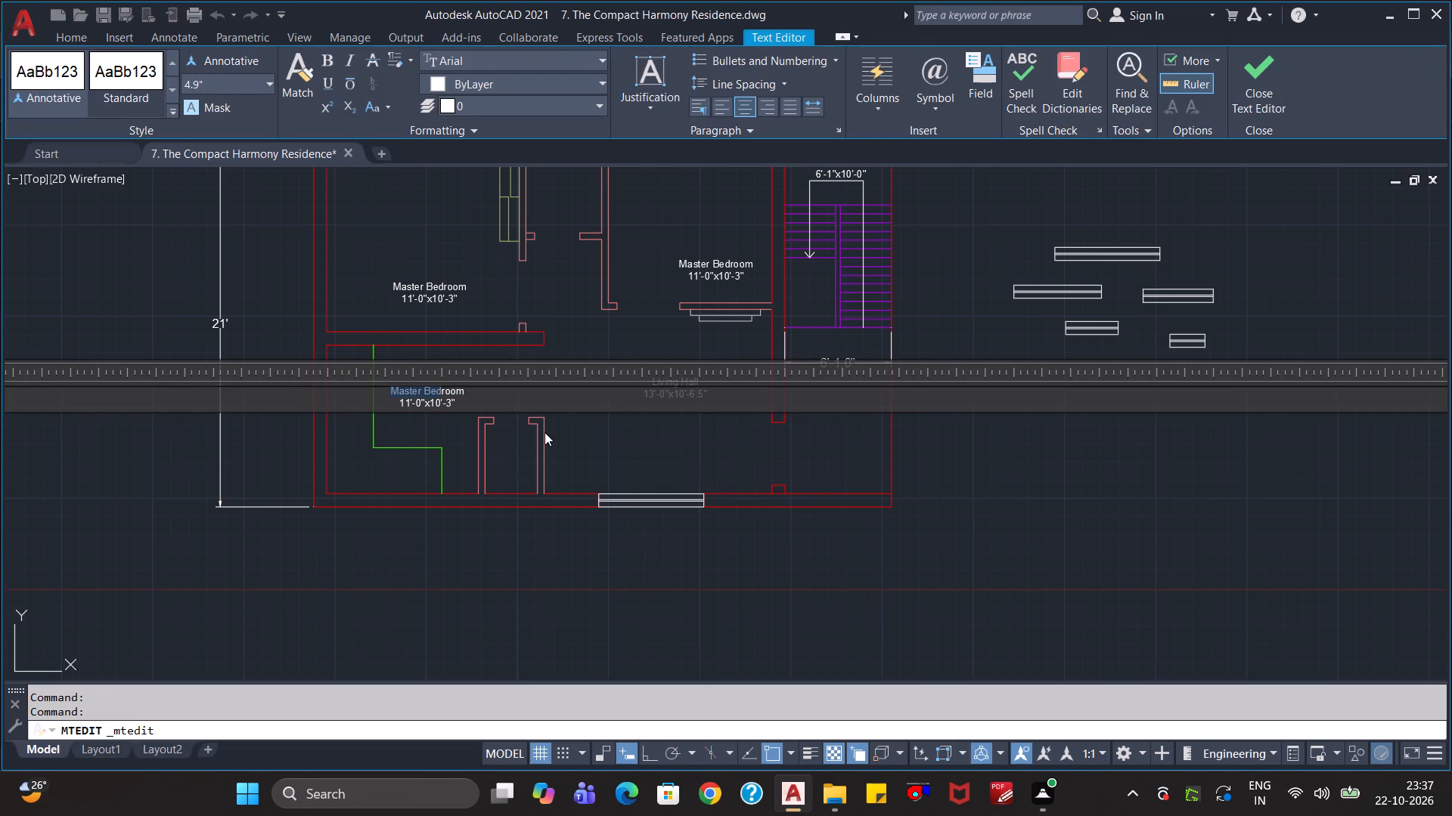
key(shift+Right)
key(shift+Right)
key(shift+Right)
key(shift+Right)
key(shift+k)
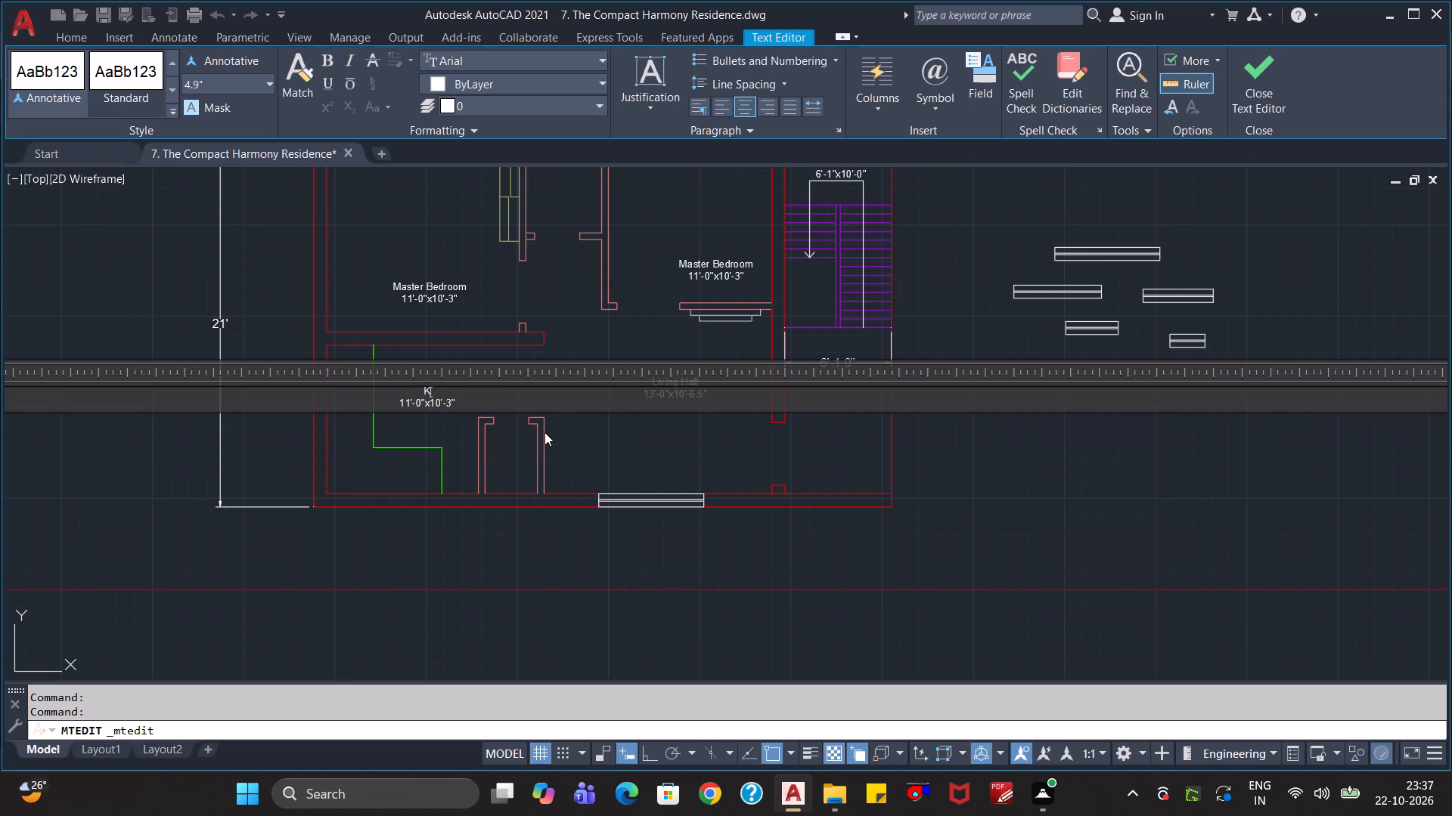
text(itchen)
Change the size line of the "Kitchen" label to 8'-8"x8'-6".
key(Down)
key(Right)
key(Right)
key(BackSpace)
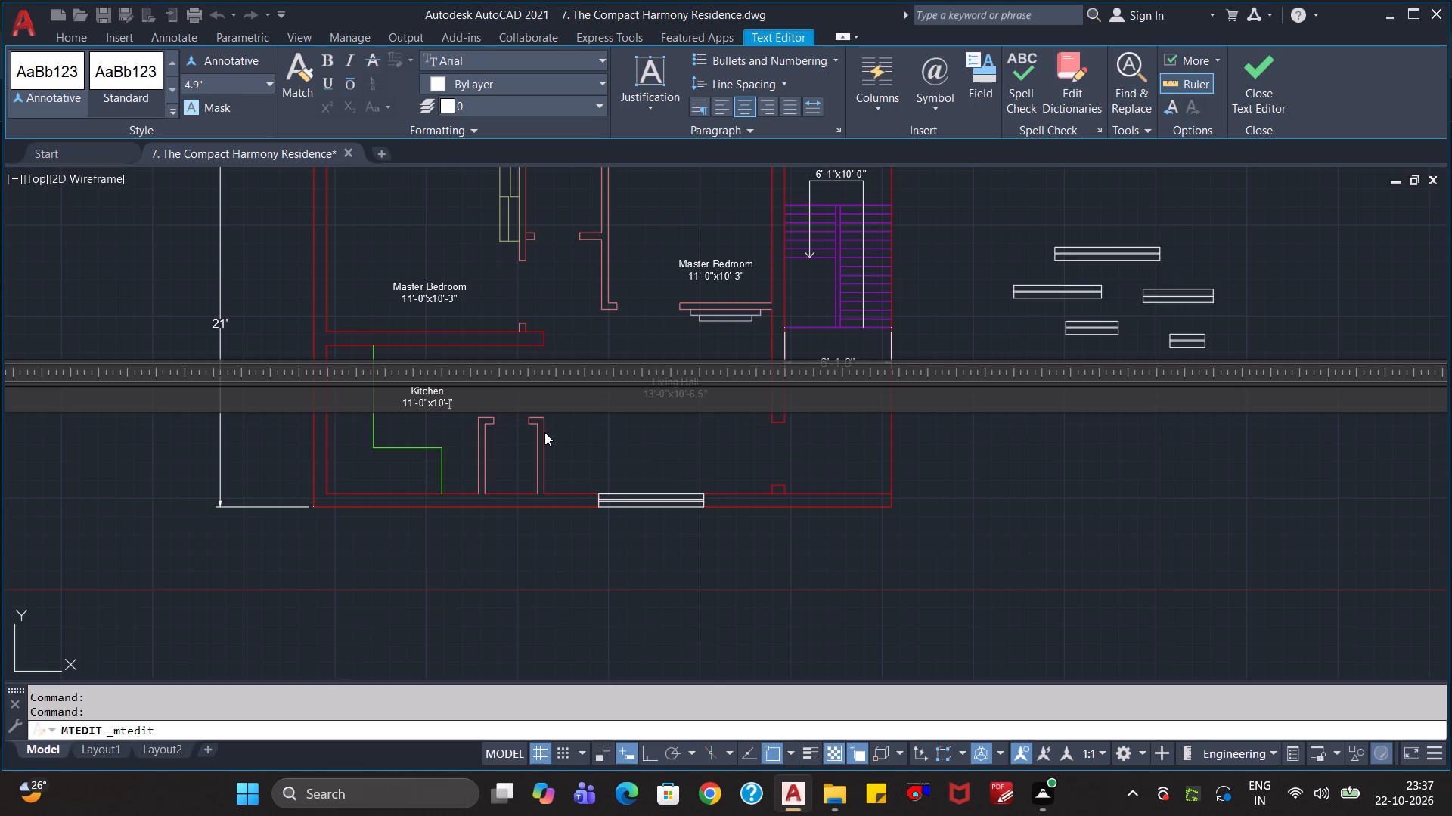
key(8)
key(BackSpace)
key(6)
key(Left)
key(Left)
key(Left)
key(BackSpace)
key(BackSpace)
key(5)
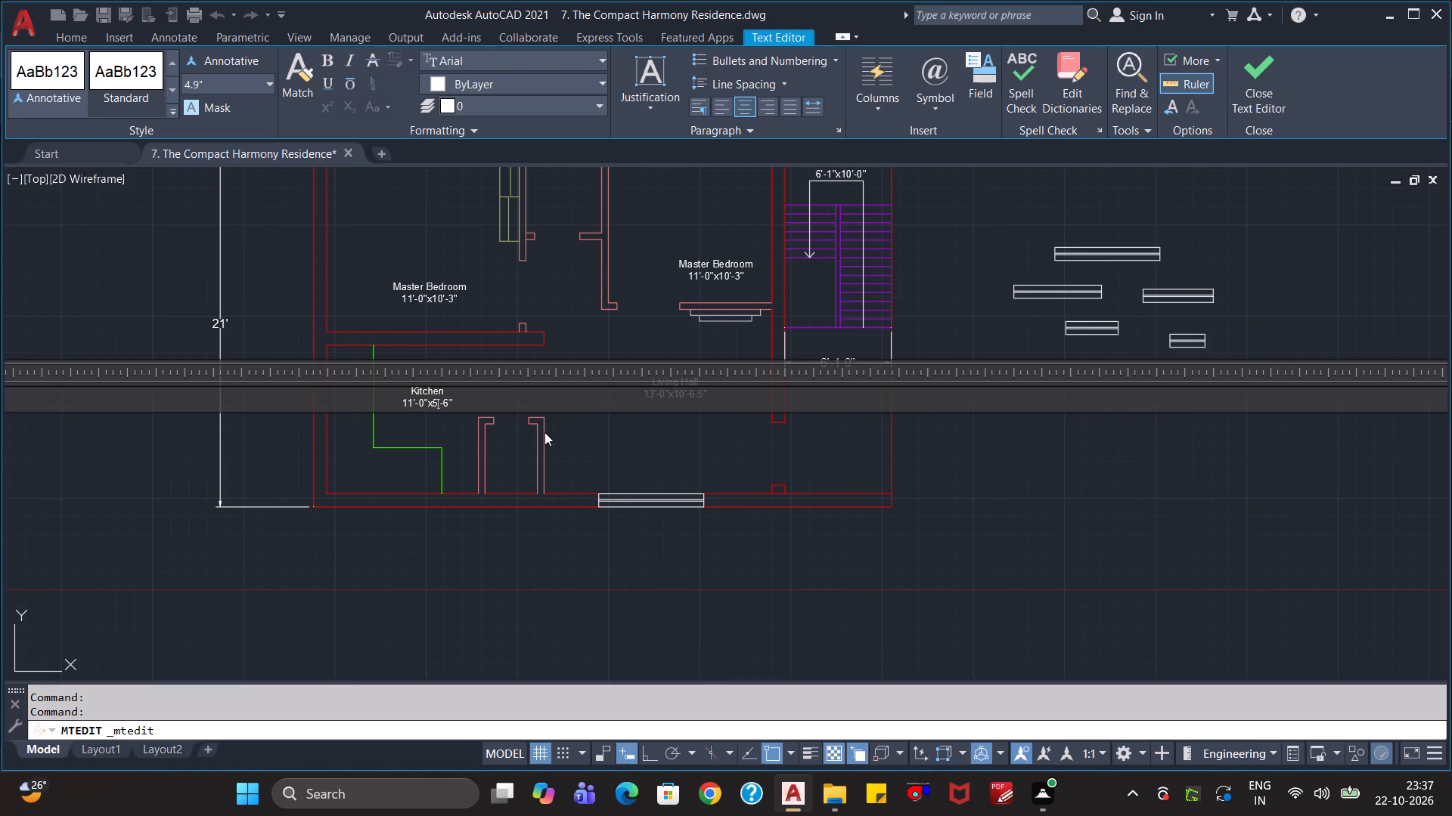
key(BackSpace)
key(8)
key(Left)
key(Left)
key(Left)
key(BackSpace)
key(8)
key(Left)
key(Left)
key(Left)
key(BackSpace)
key(BackSpace)
key(8)
click(449, 421)
Rename the "Master Bedroom" label in the room beside the staircase as "Bedroom".
scroll(433, 402, up, 2)
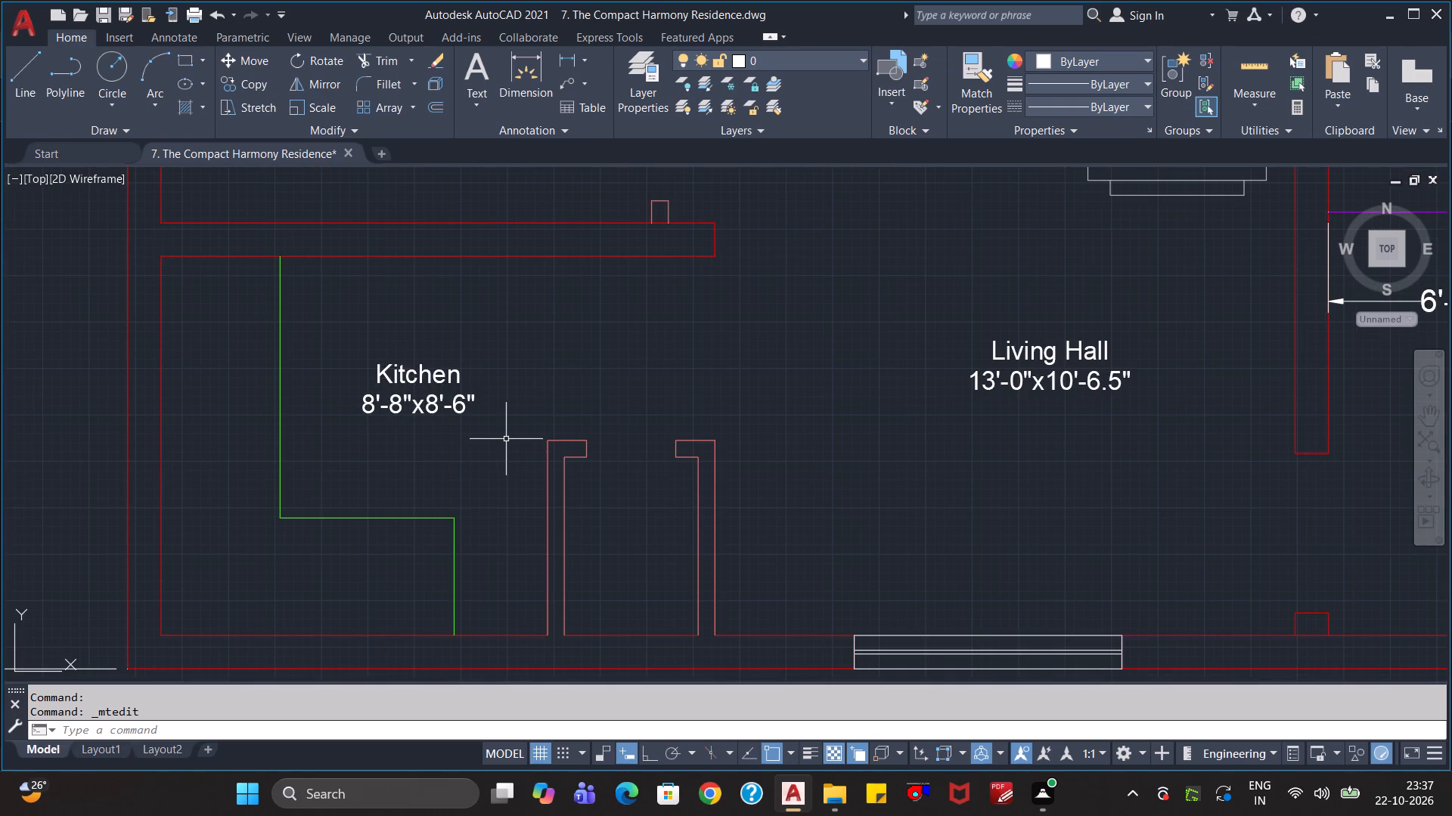
scroll(507, 441, down, 1)
scroll(639, 410, down, 1)
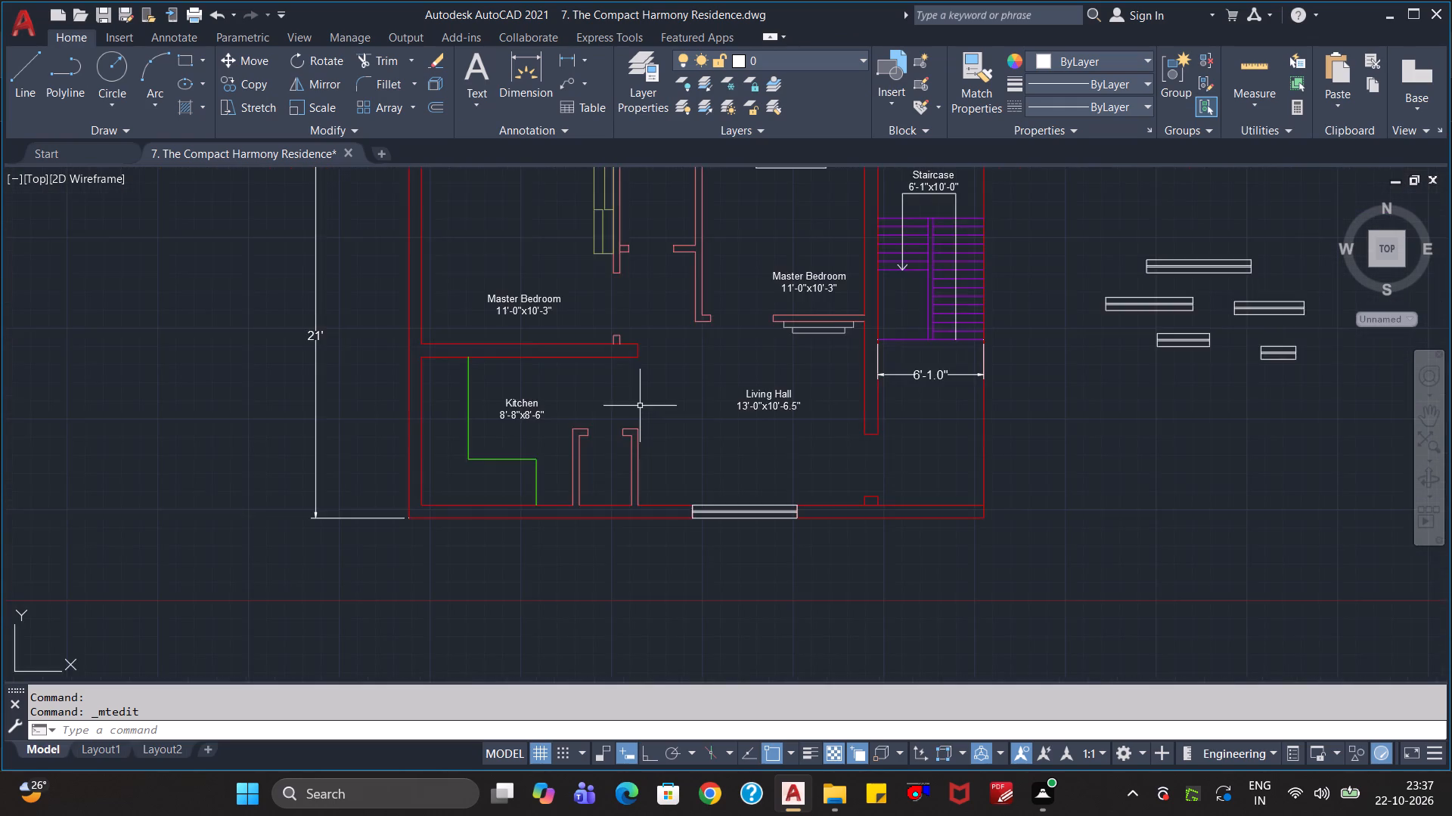
middle_drag(639, 405, 626, 515)
scroll(746, 420, up, 2)
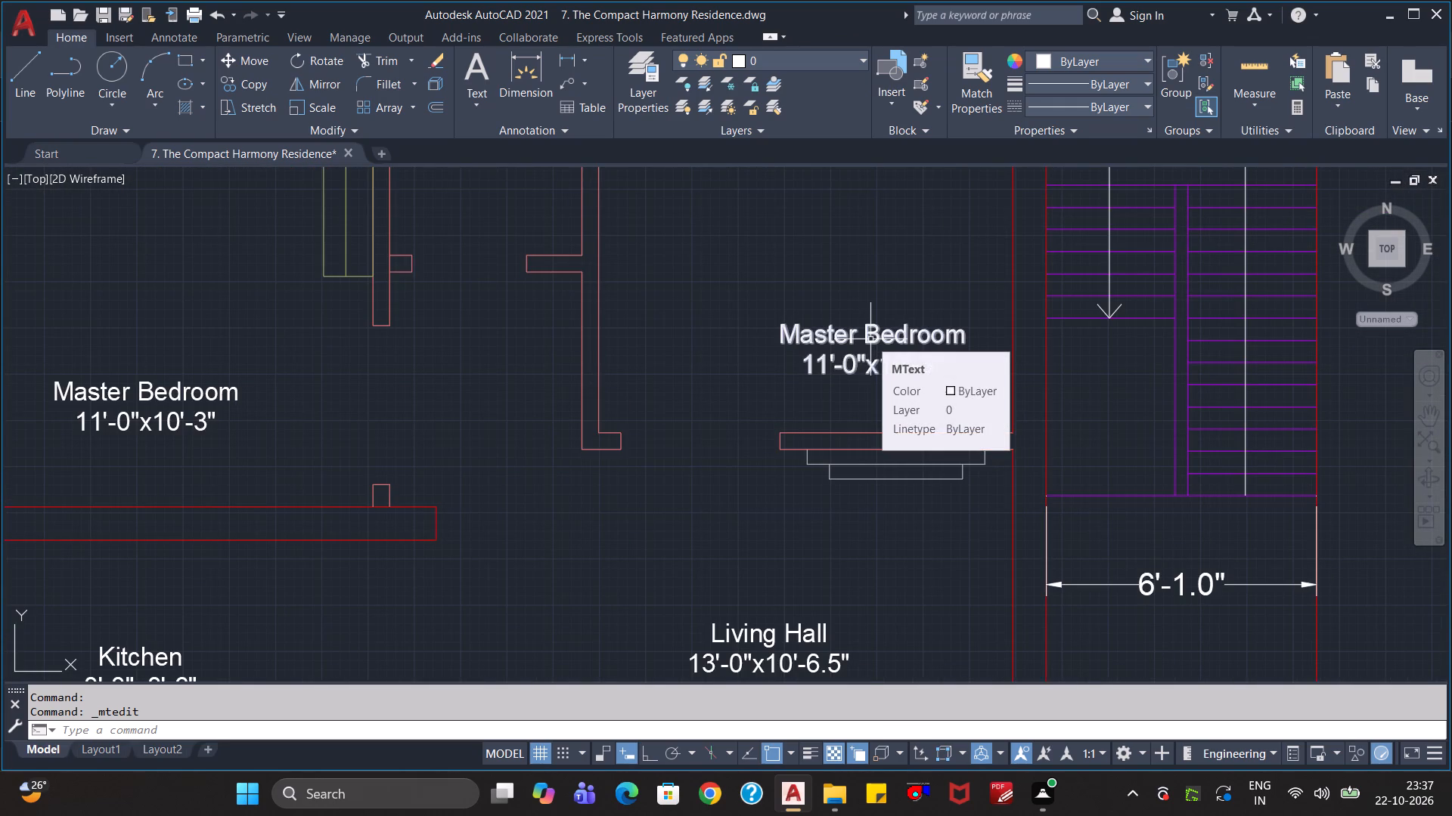
double_click(870, 339)
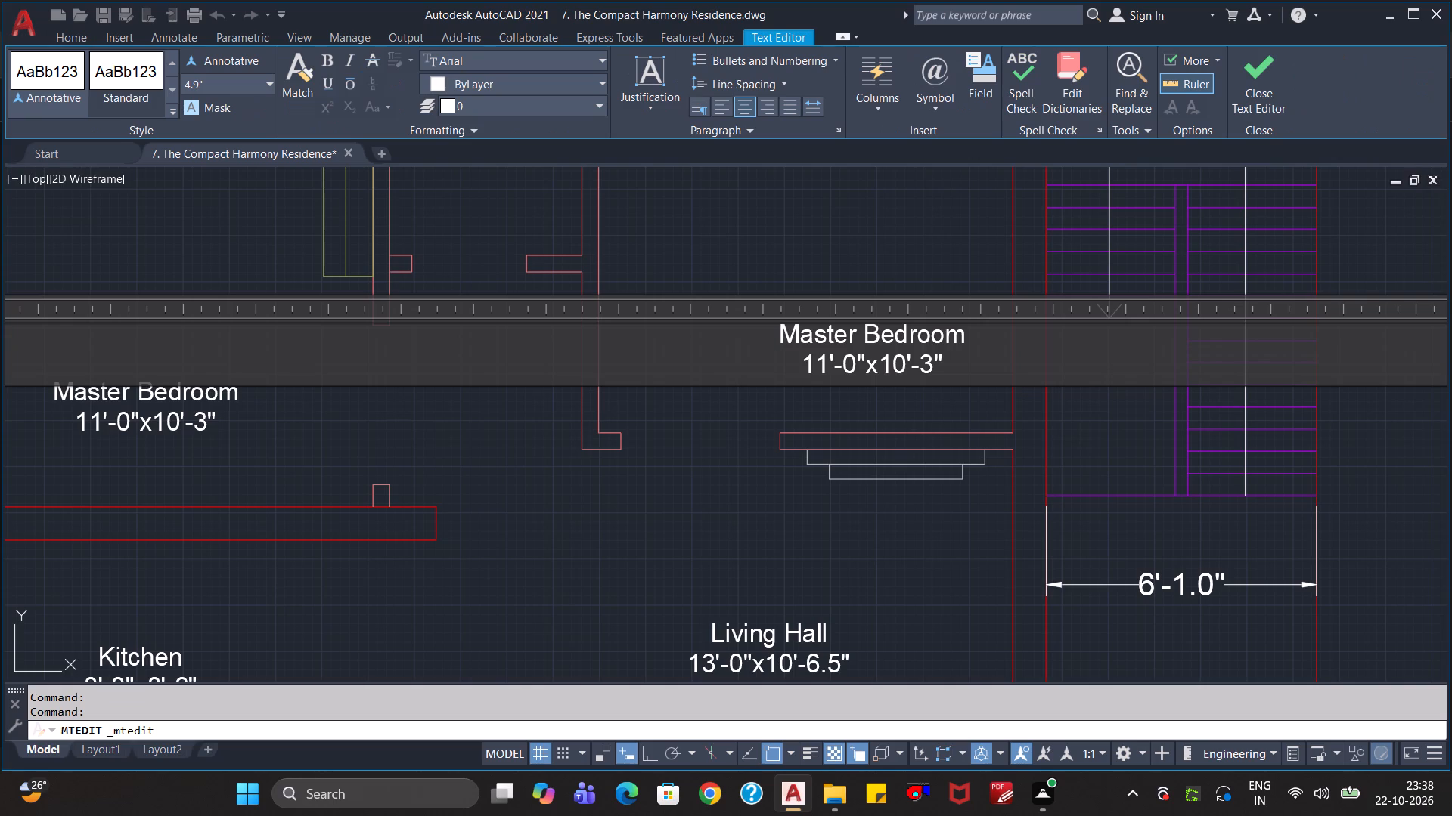
key(Right)
key(Right)
key(Right)
key(Right)
key(Right)
key(Right)
key(Right)
key(ctrl+BackSpace)
key(ctrl+BackSpace)
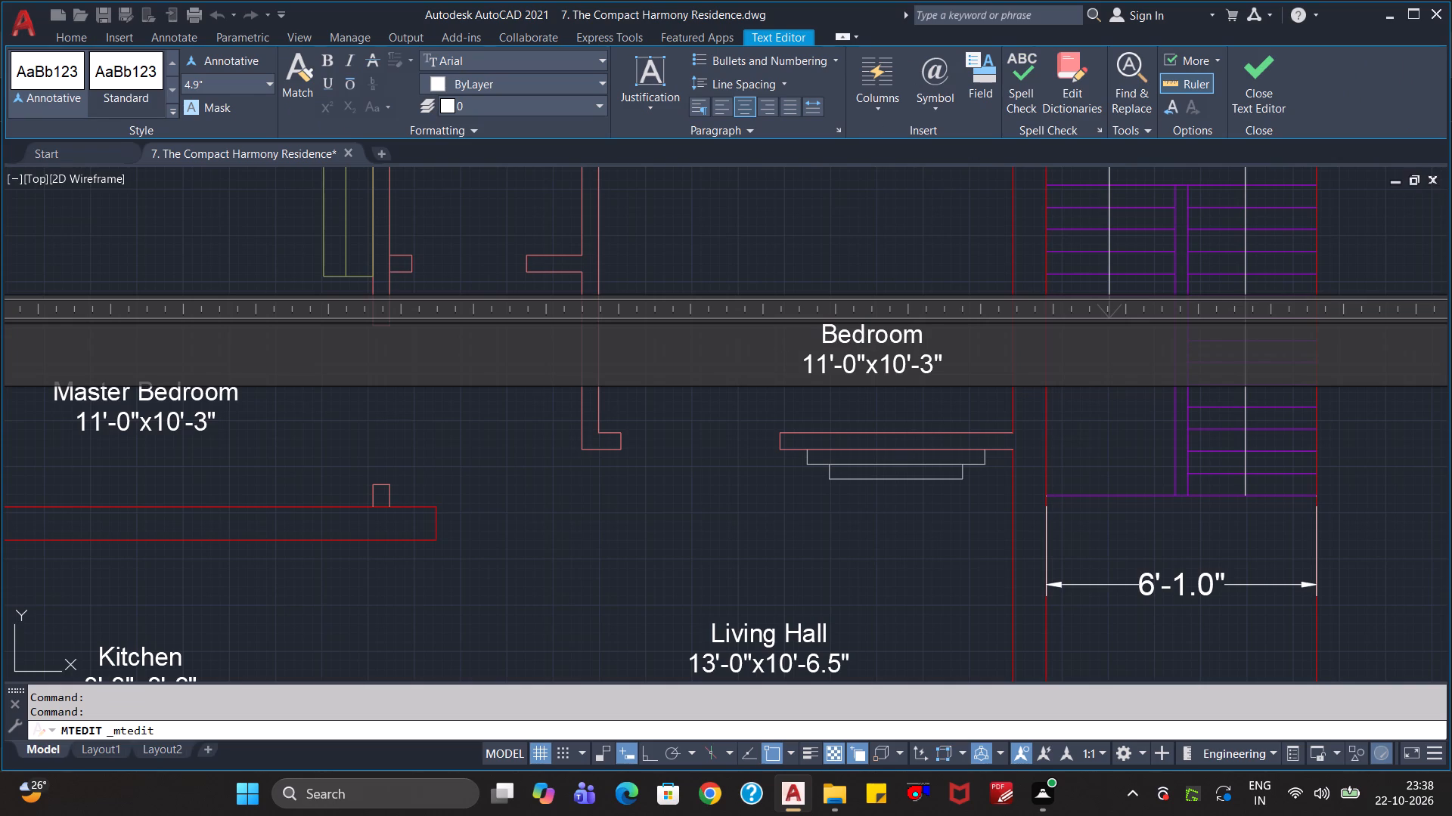
key(Right)
key(Right)
key(Right)
key(Right)
key(Right)
key(Right)
key(Right)
key(Right)
key(Left)
key(space)
text(1)
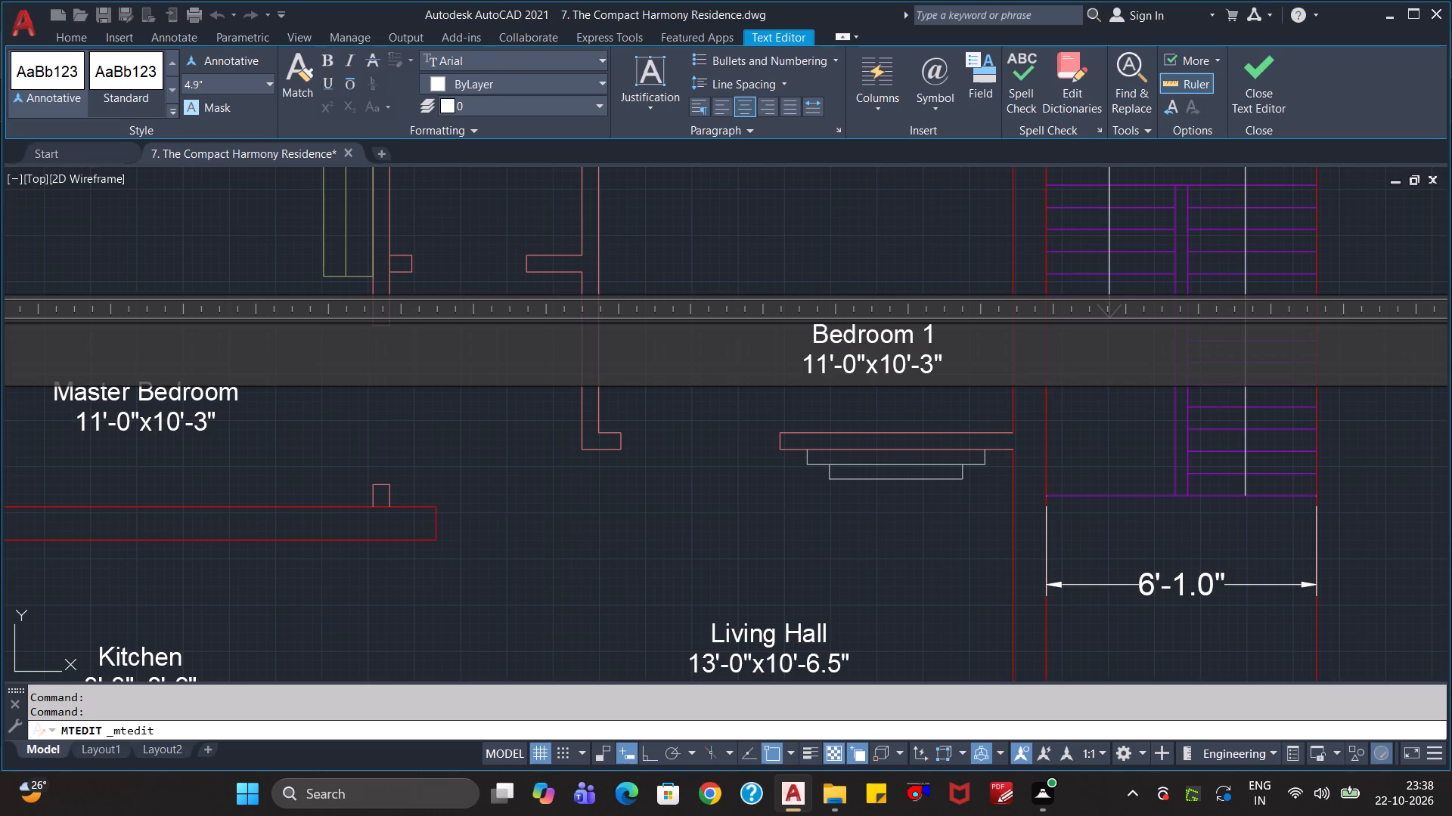
key(BackSpace)
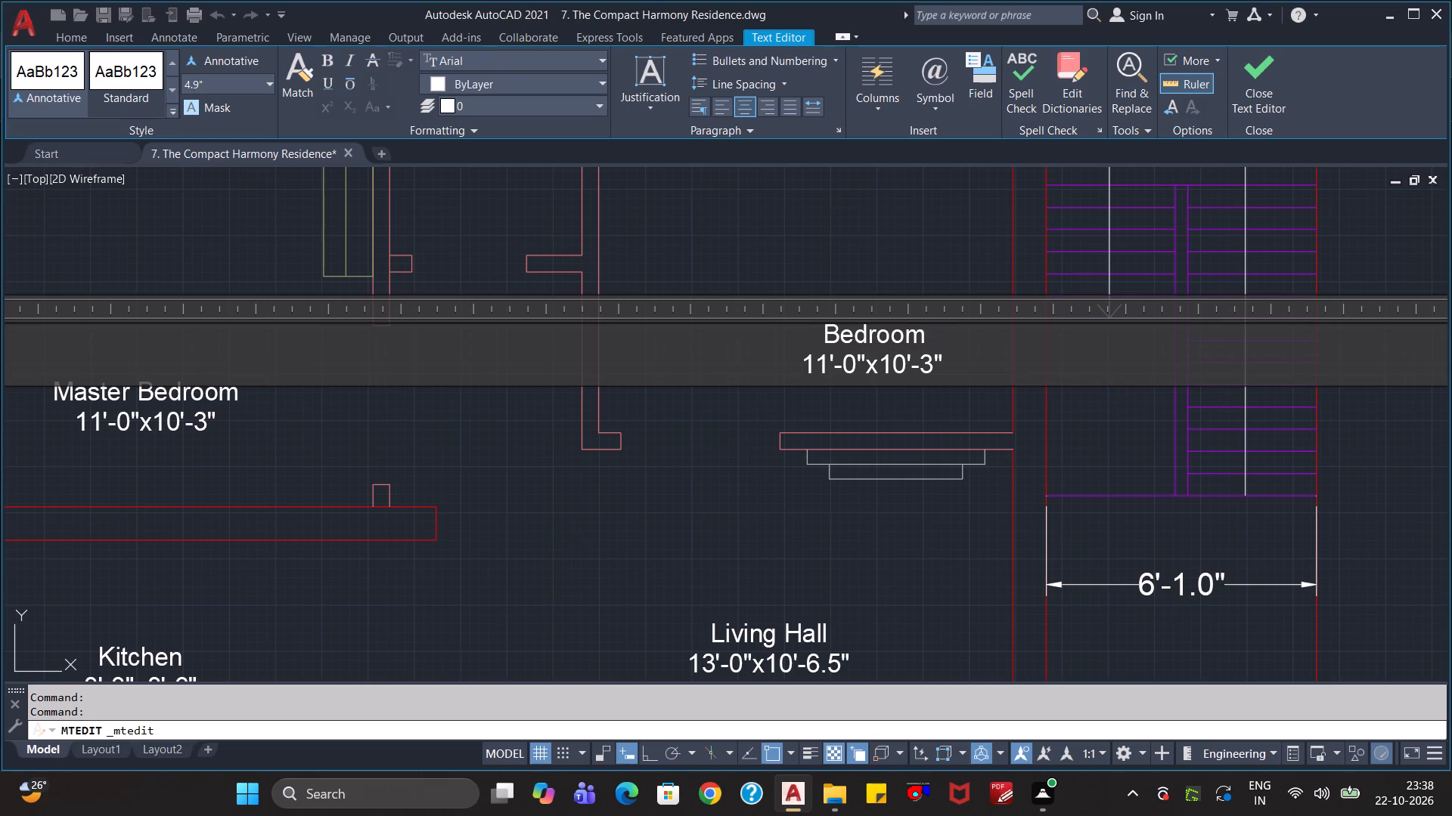
Change the size line of the "Bedroom" label beside the staircase to 9'-4"x8'-7".
click(824, 358)
key(BackSpace)
key(BackSpace)
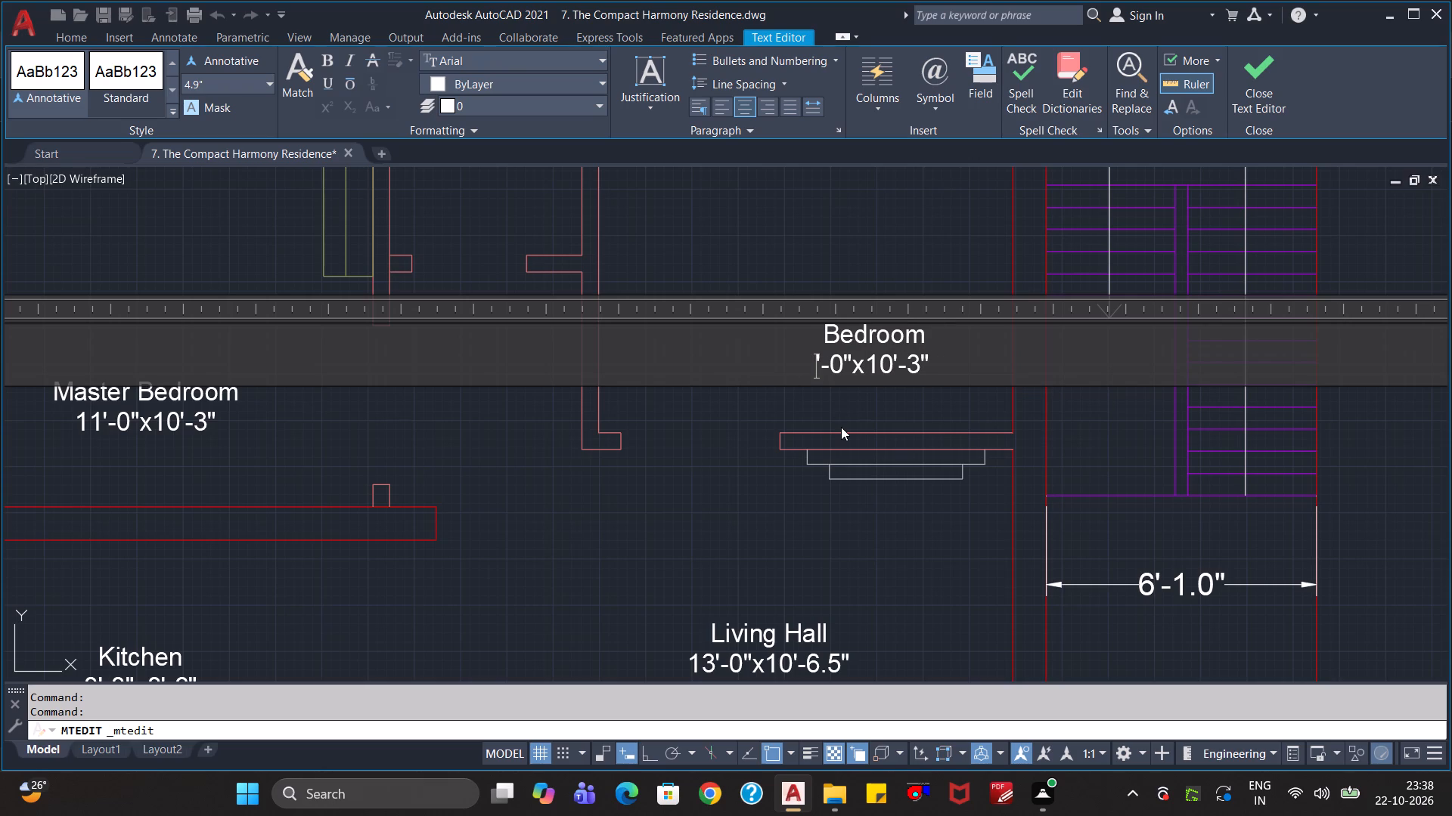
key(9)
key(Right)
key(Right)
key(Right)
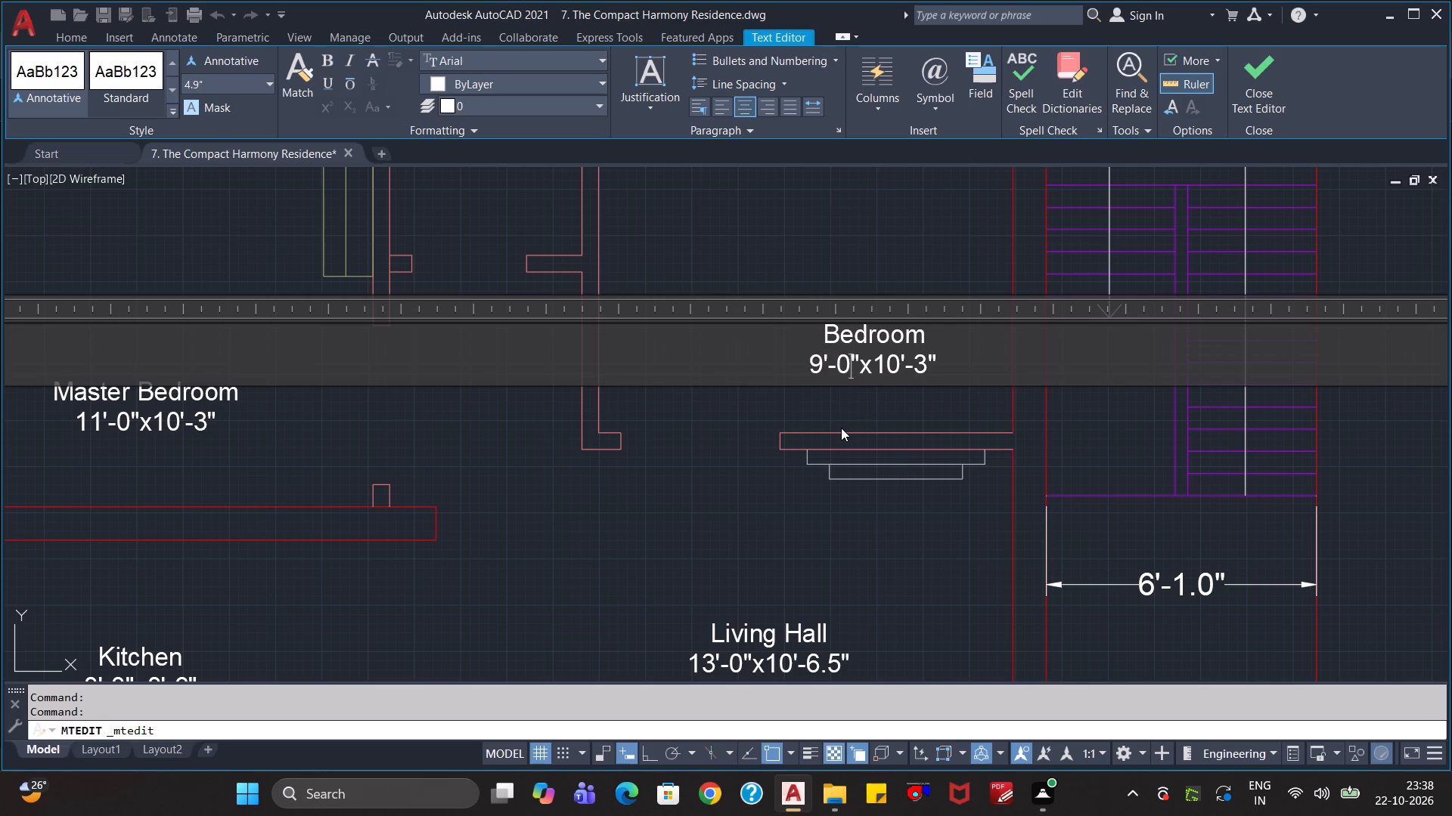
key(BackSpace)
key(4)
key(Right)
key(Right)
key(Right)
key(Right)
key(BackSpace)
key(BackSpace)
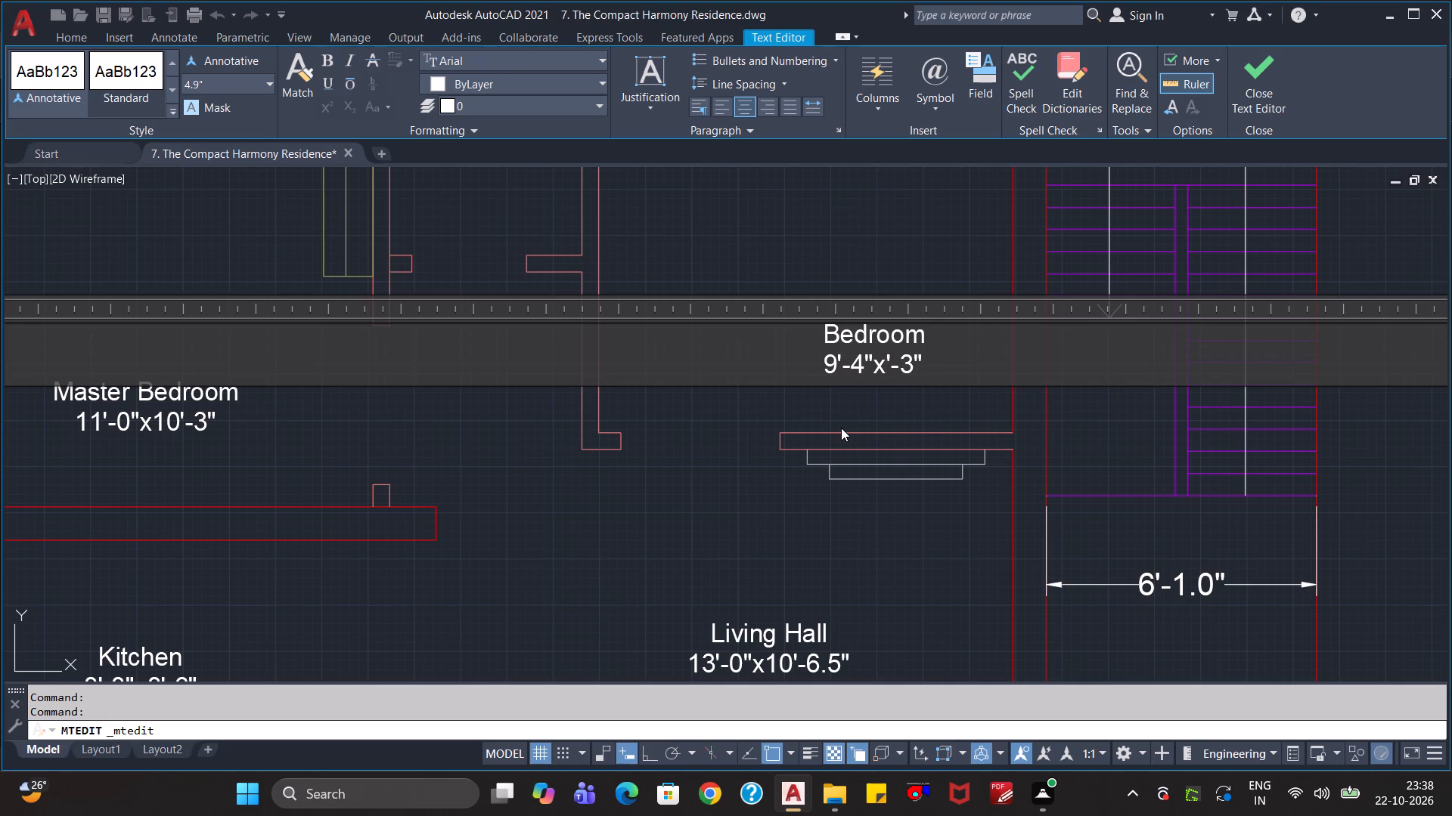
key(8)
key(Right)
key(Right)
key(Right)
key(BackSpace)
key(7)
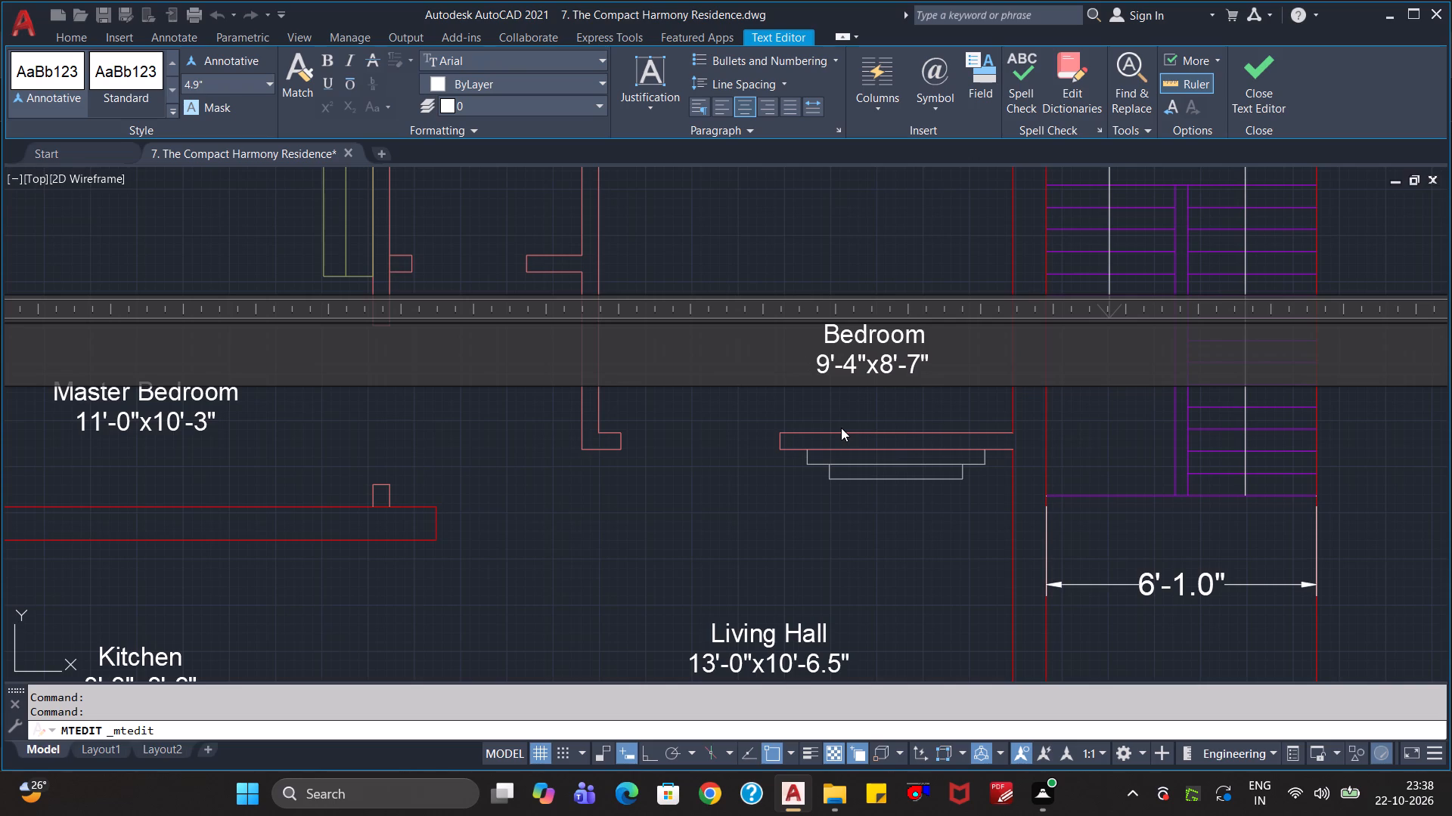
click(785, 413)
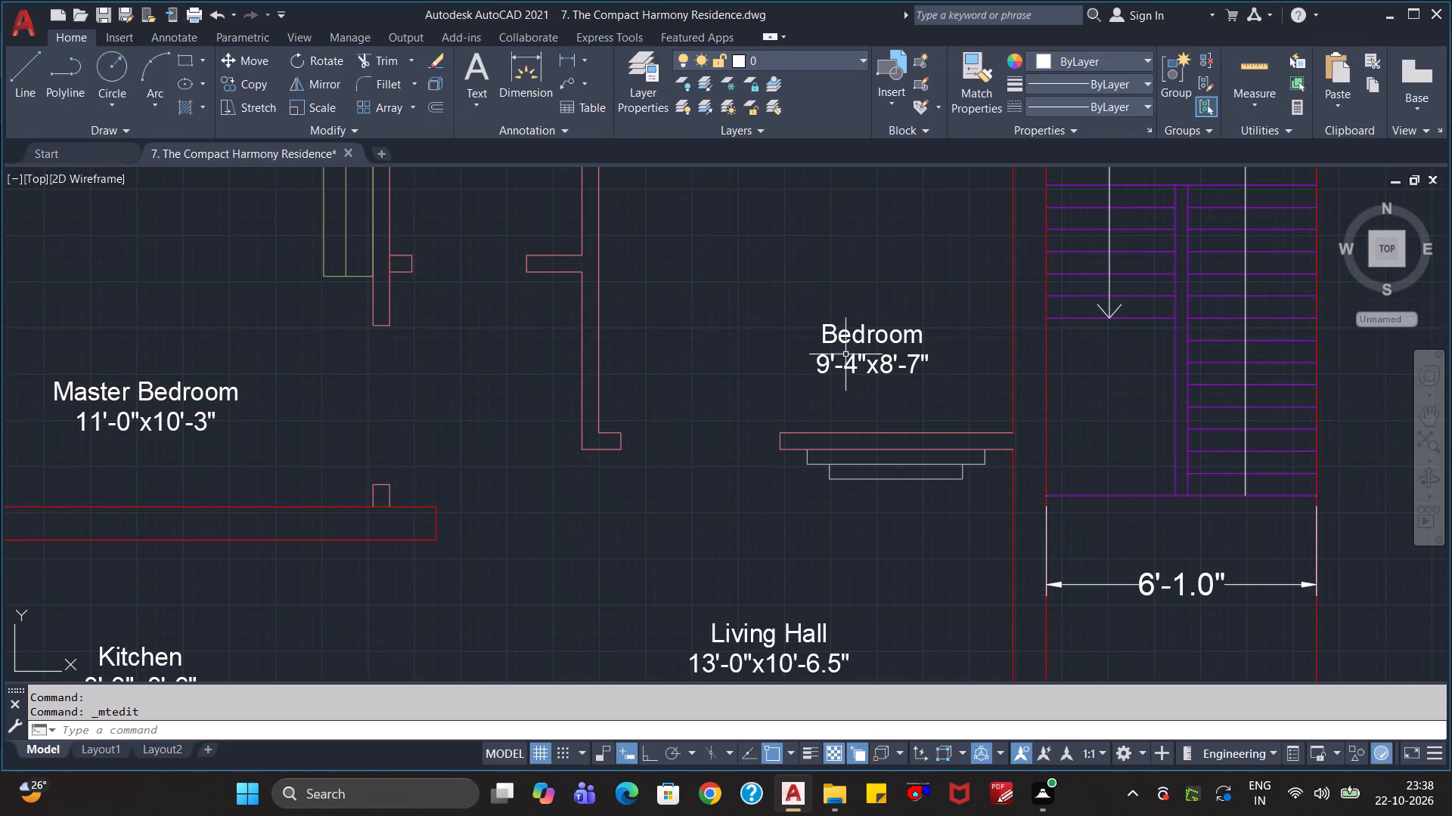
Measure the clear sizes of the bedroom and the two small unlabelled rooms, between the bedrooms and beside the kitchen, using quick measurement.
scroll(845, 354, down, 1)
scroll(896, 300, down, 1)
middle_drag(894, 309, 890, 322)
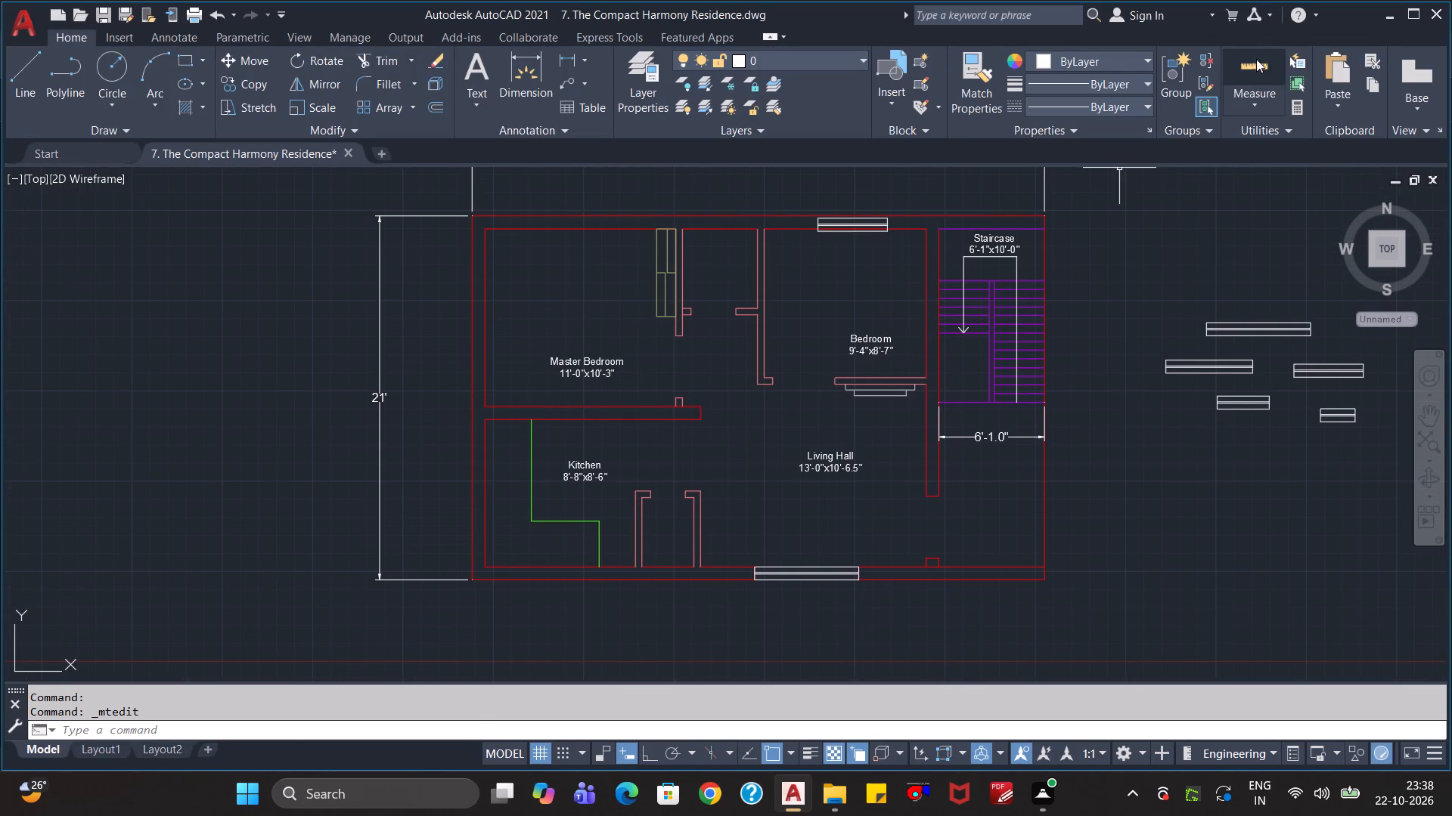
click(1255, 60)
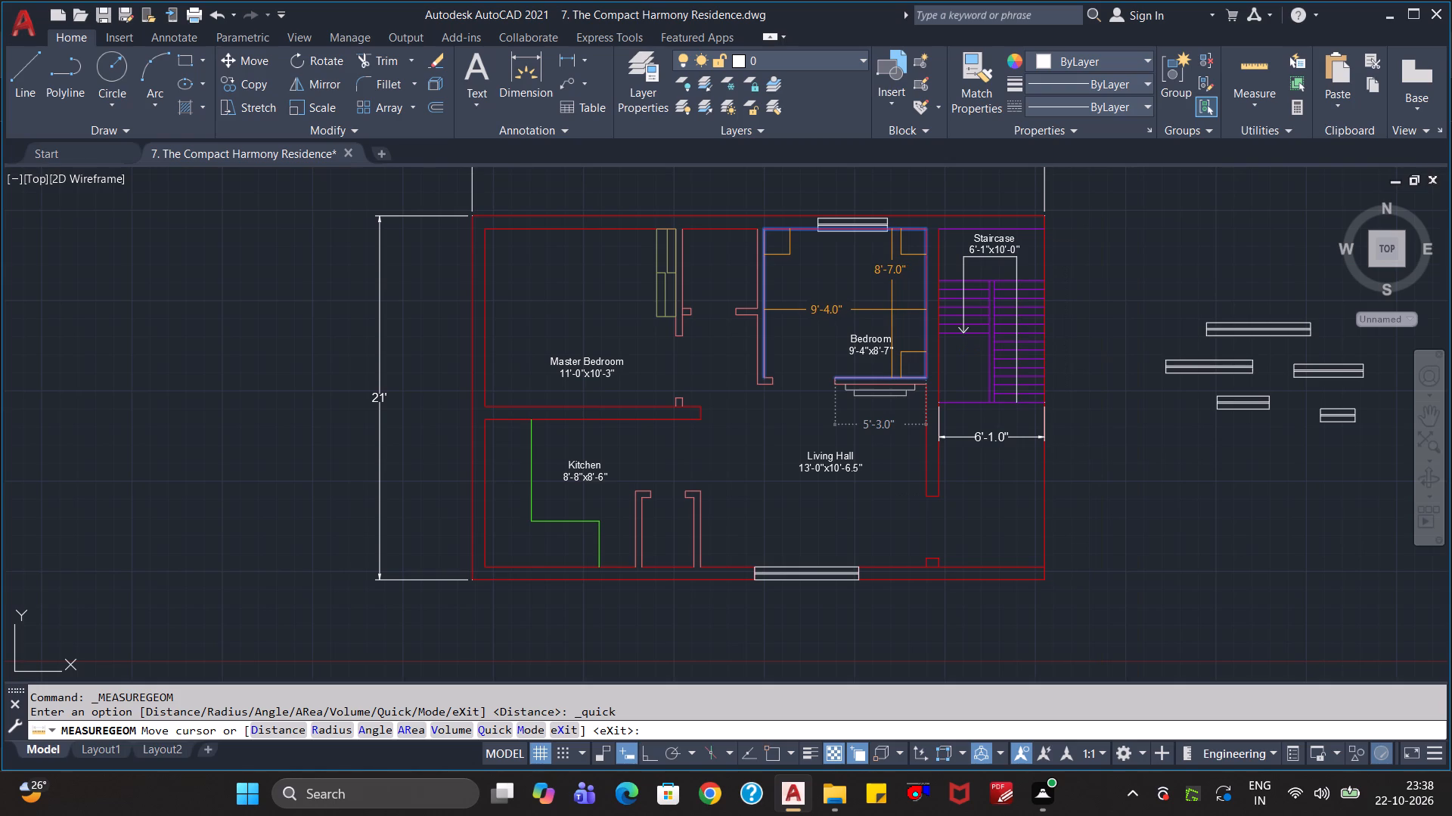
key(Escape)
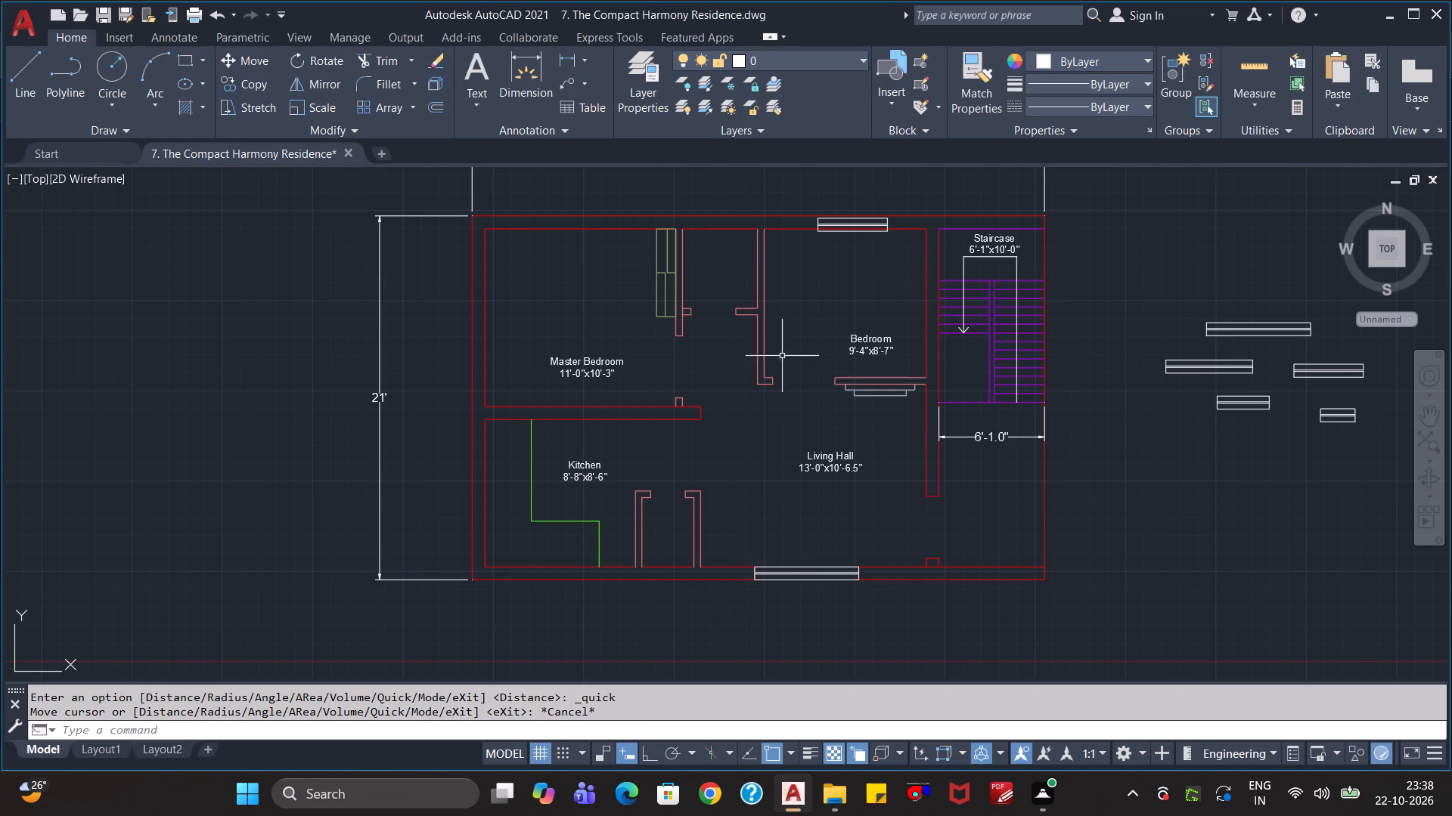
click(1236, 68)
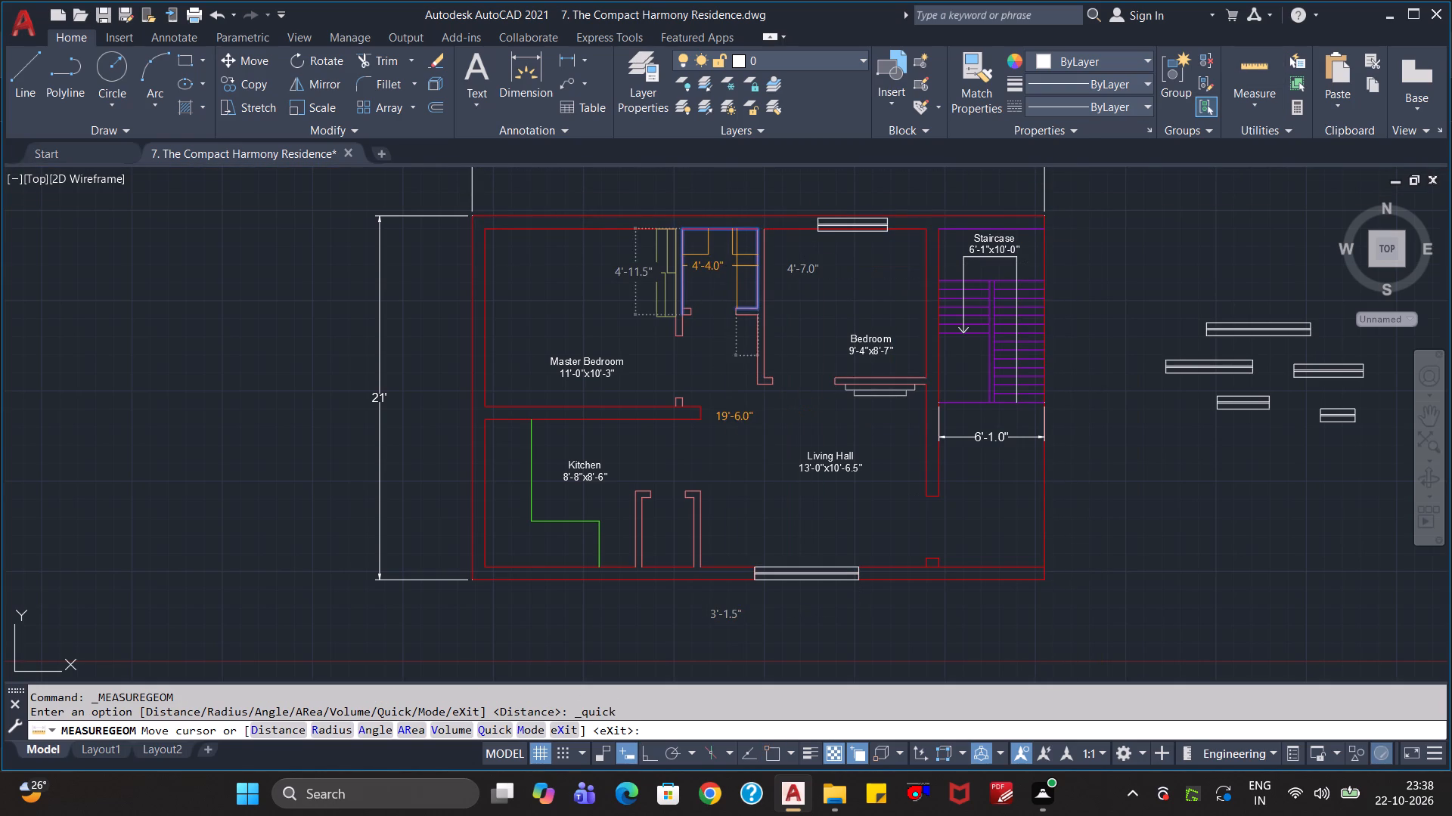
key(Escape)
key(Escape)
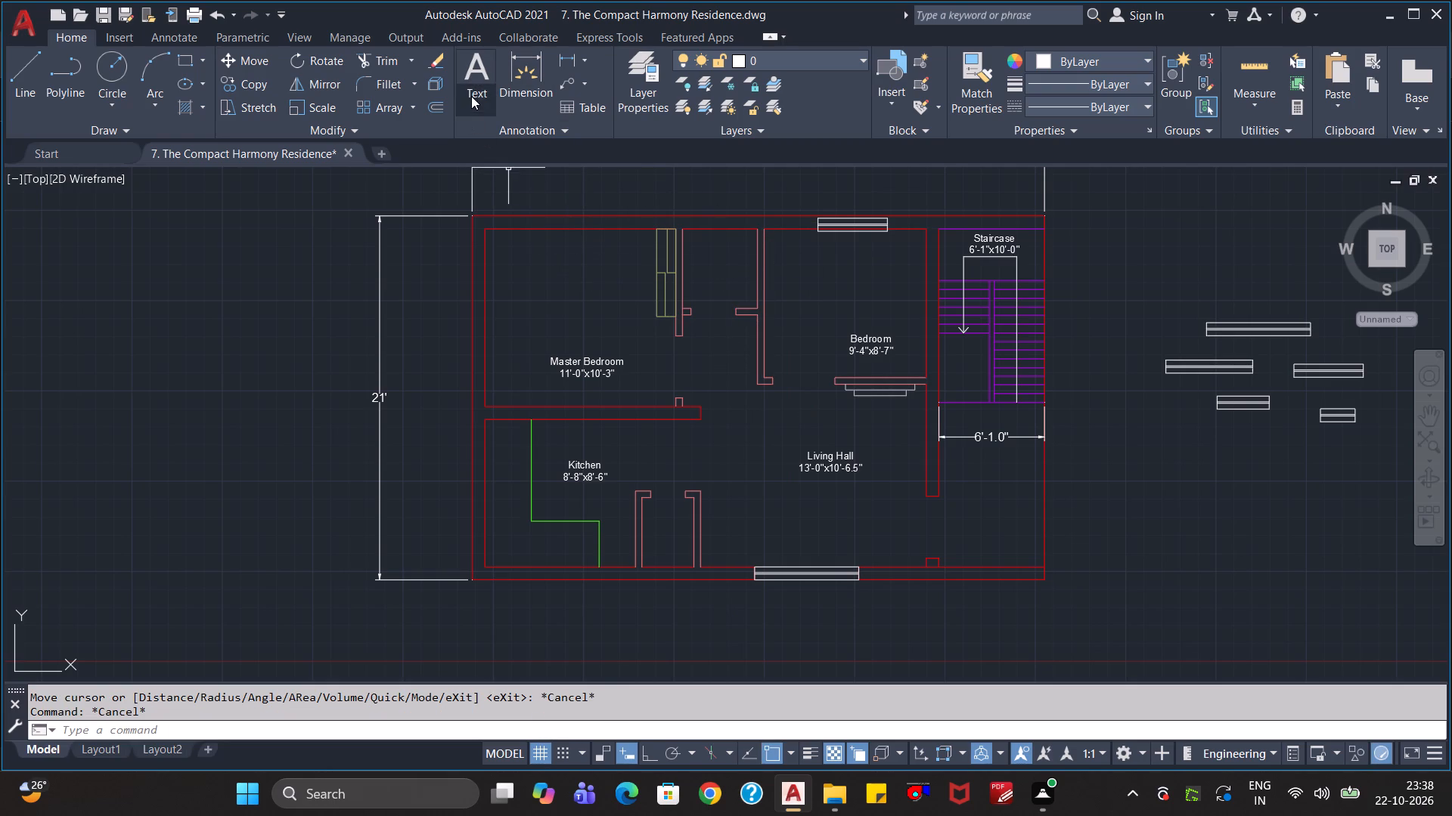
click(1243, 66)
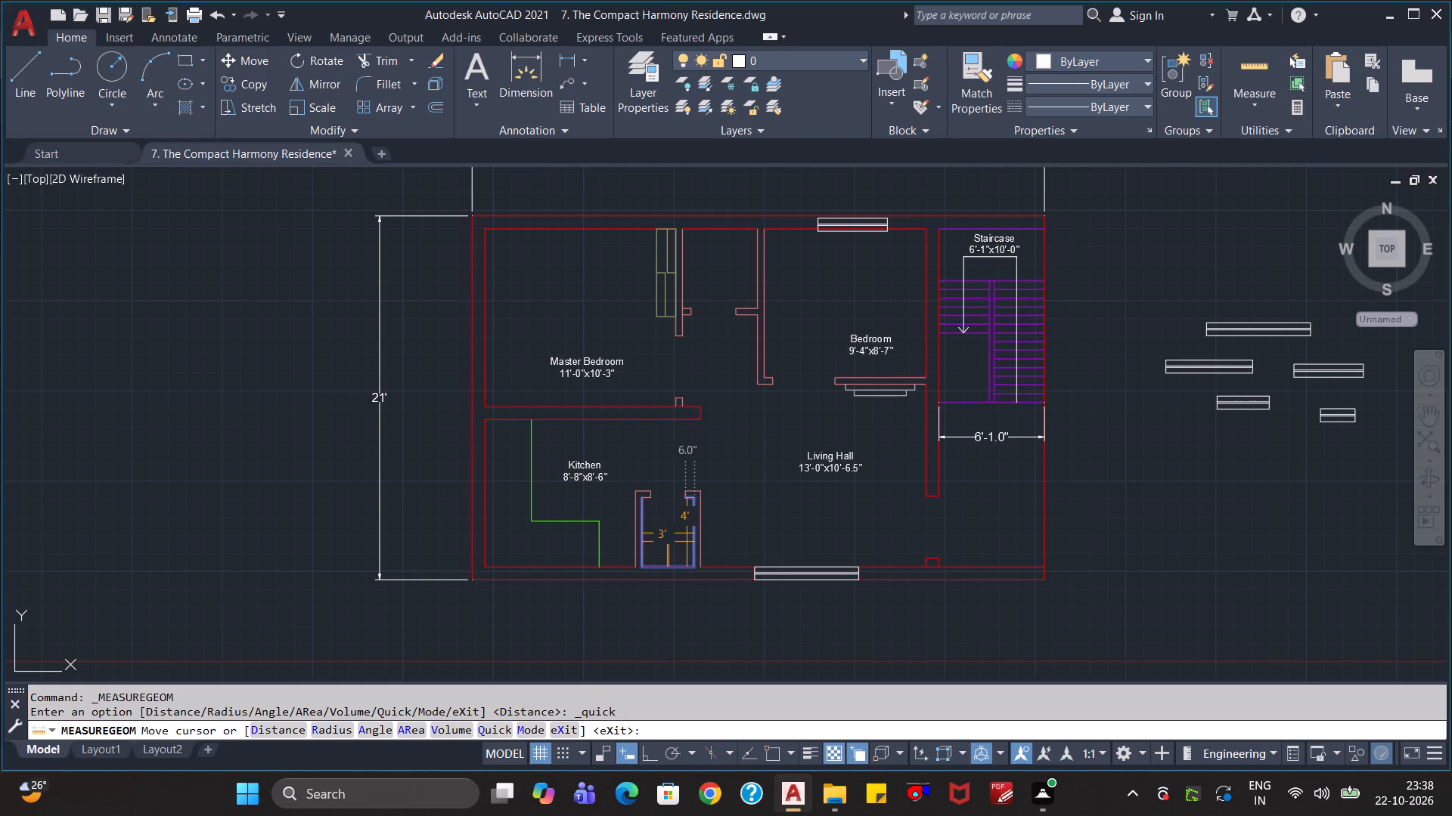
key(Escape)
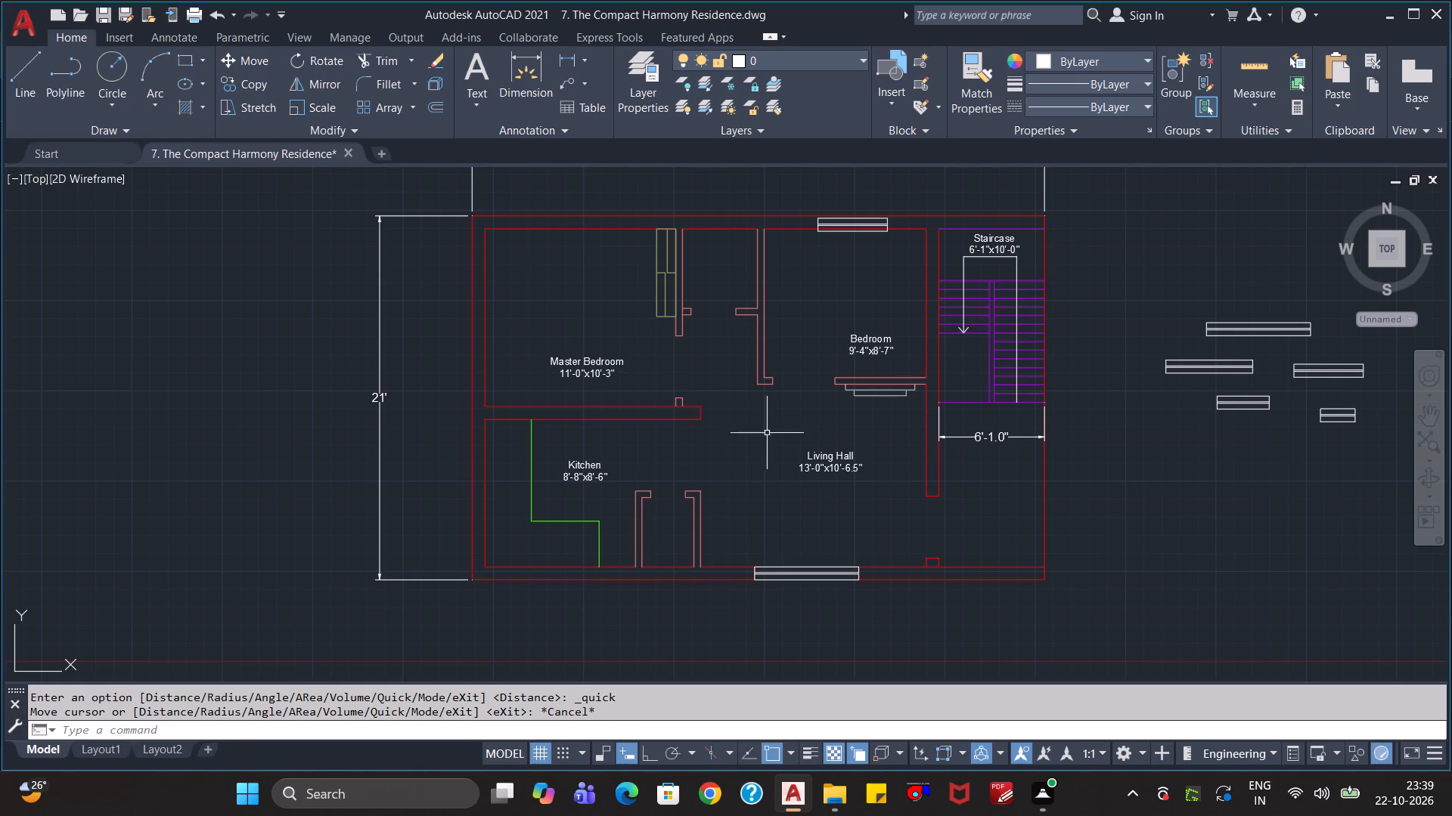
Add a centred multiline text label reading "Pooja" over 3'-0"x4'-0" in the small room beside the kitchen.
click(482, 72)
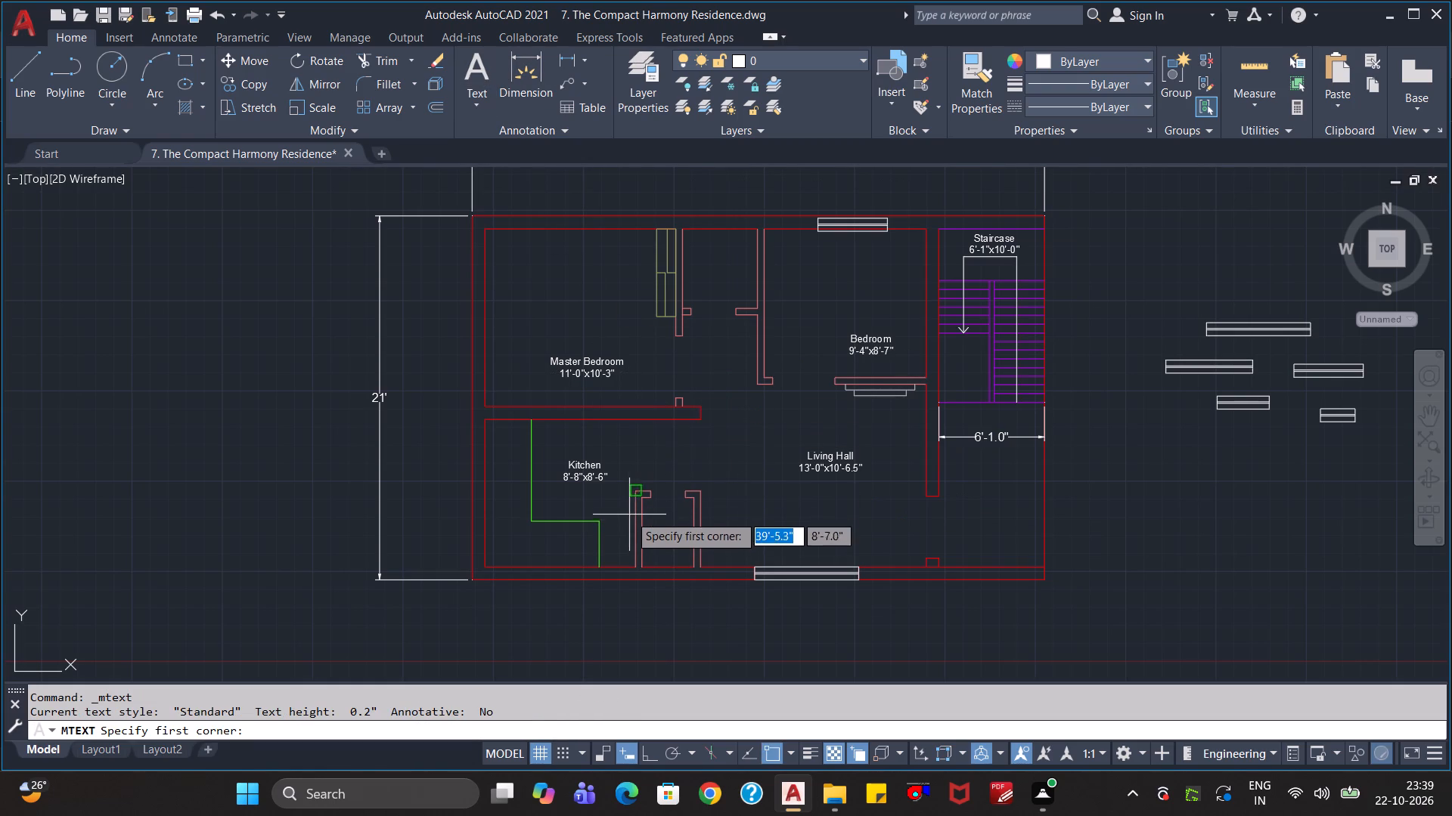
scroll(646, 517, up, 3)
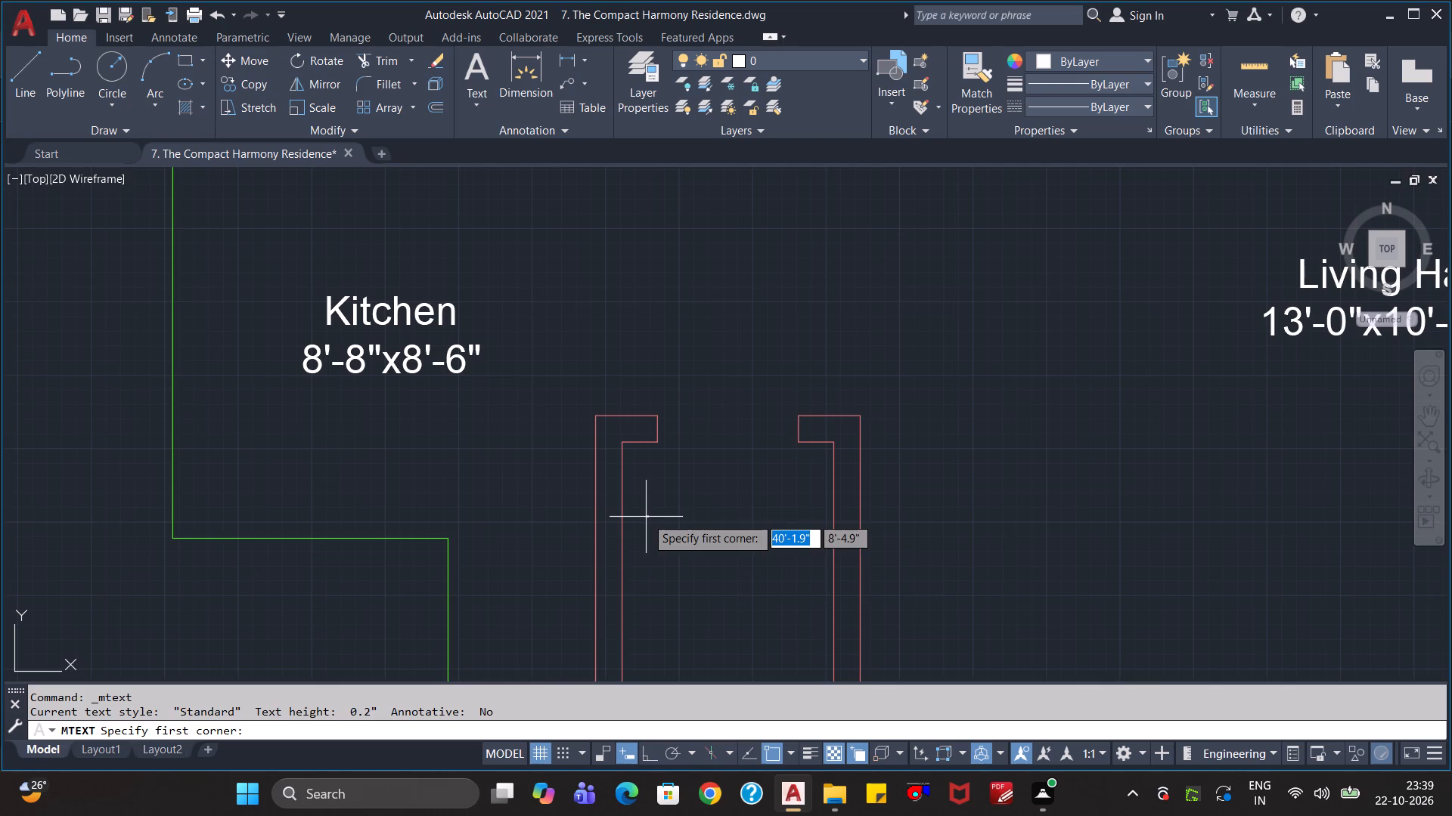
click(646, 517)
click(818, 589)
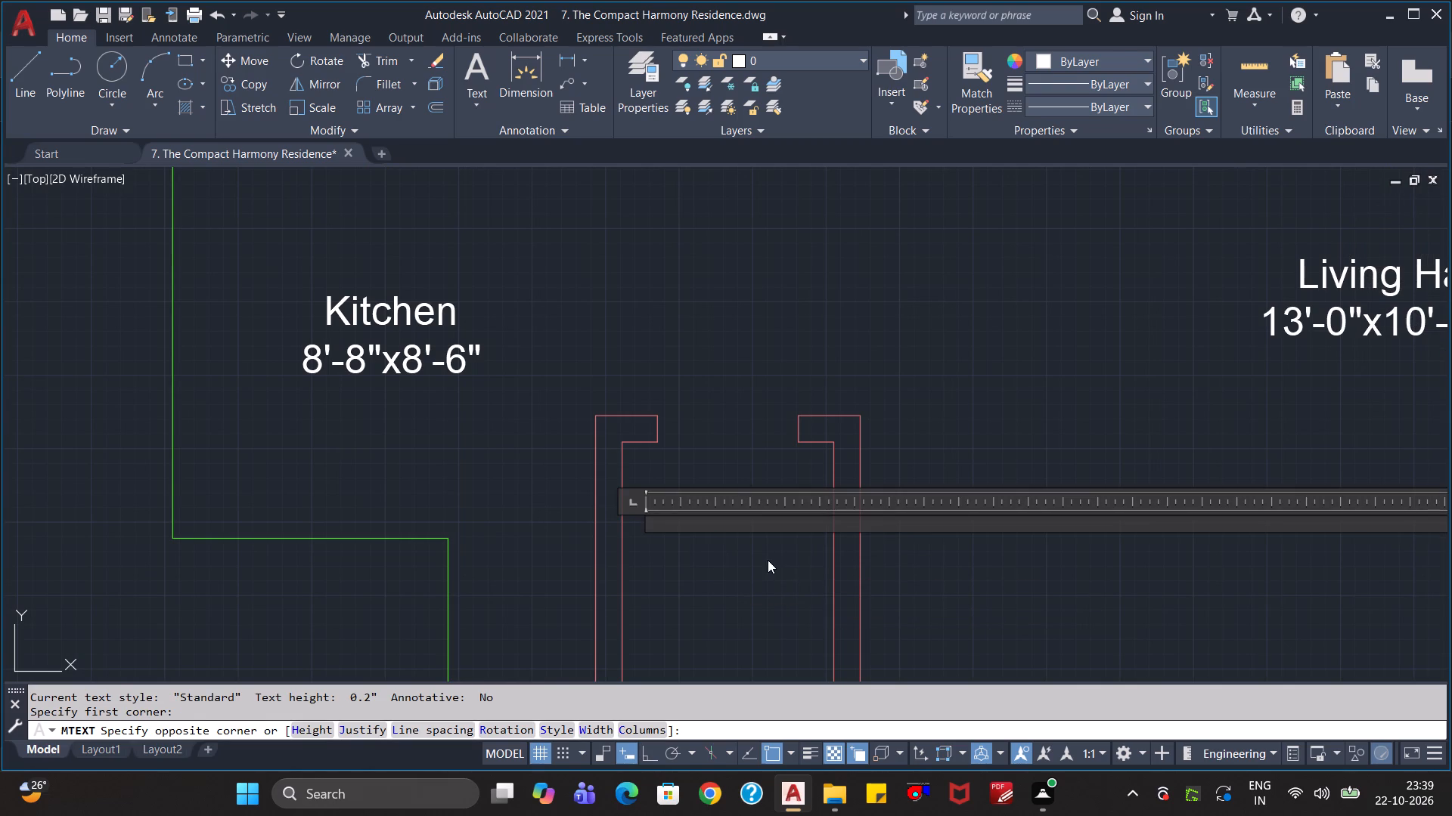
text(Pooja)
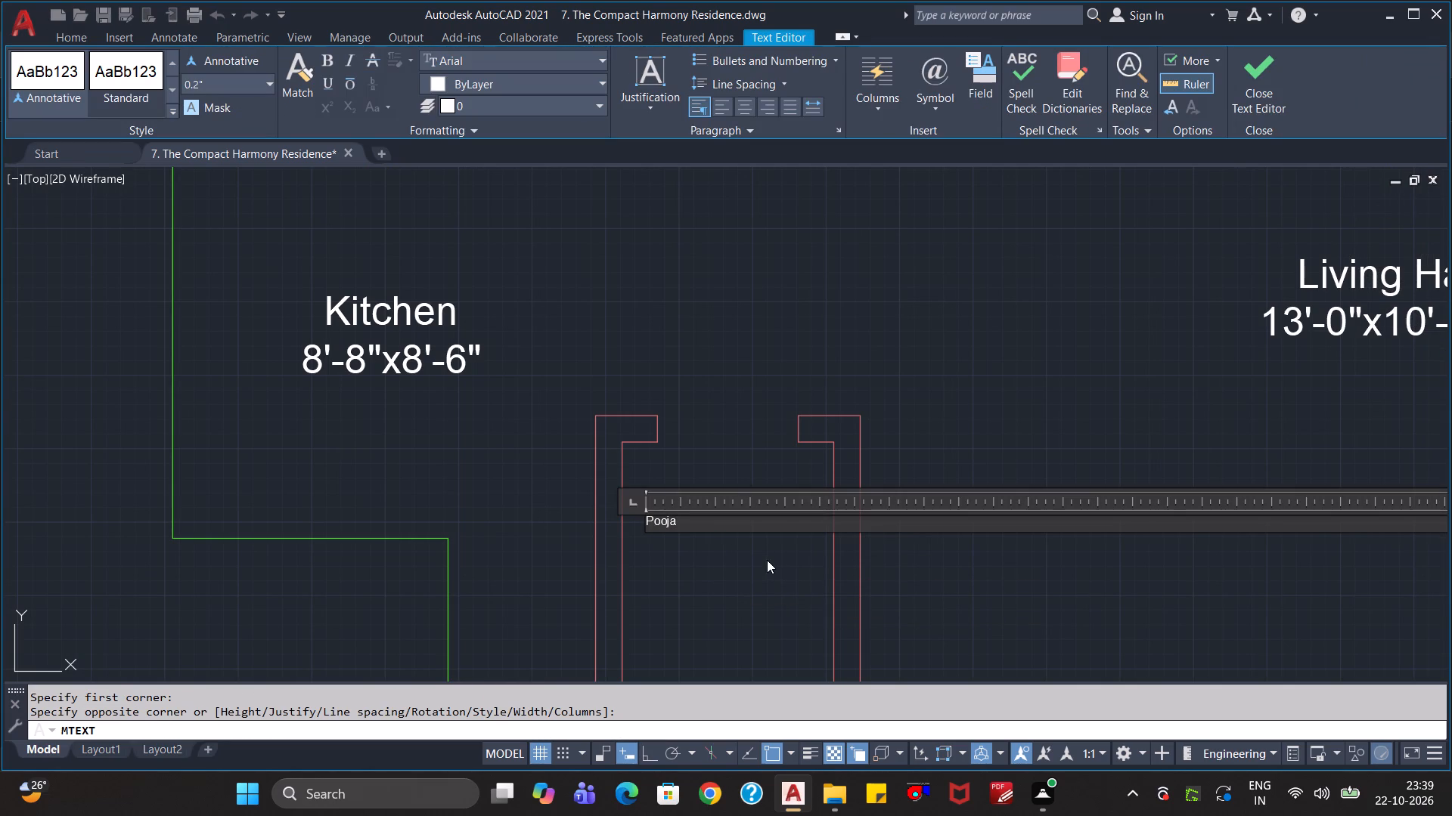
key(Return)
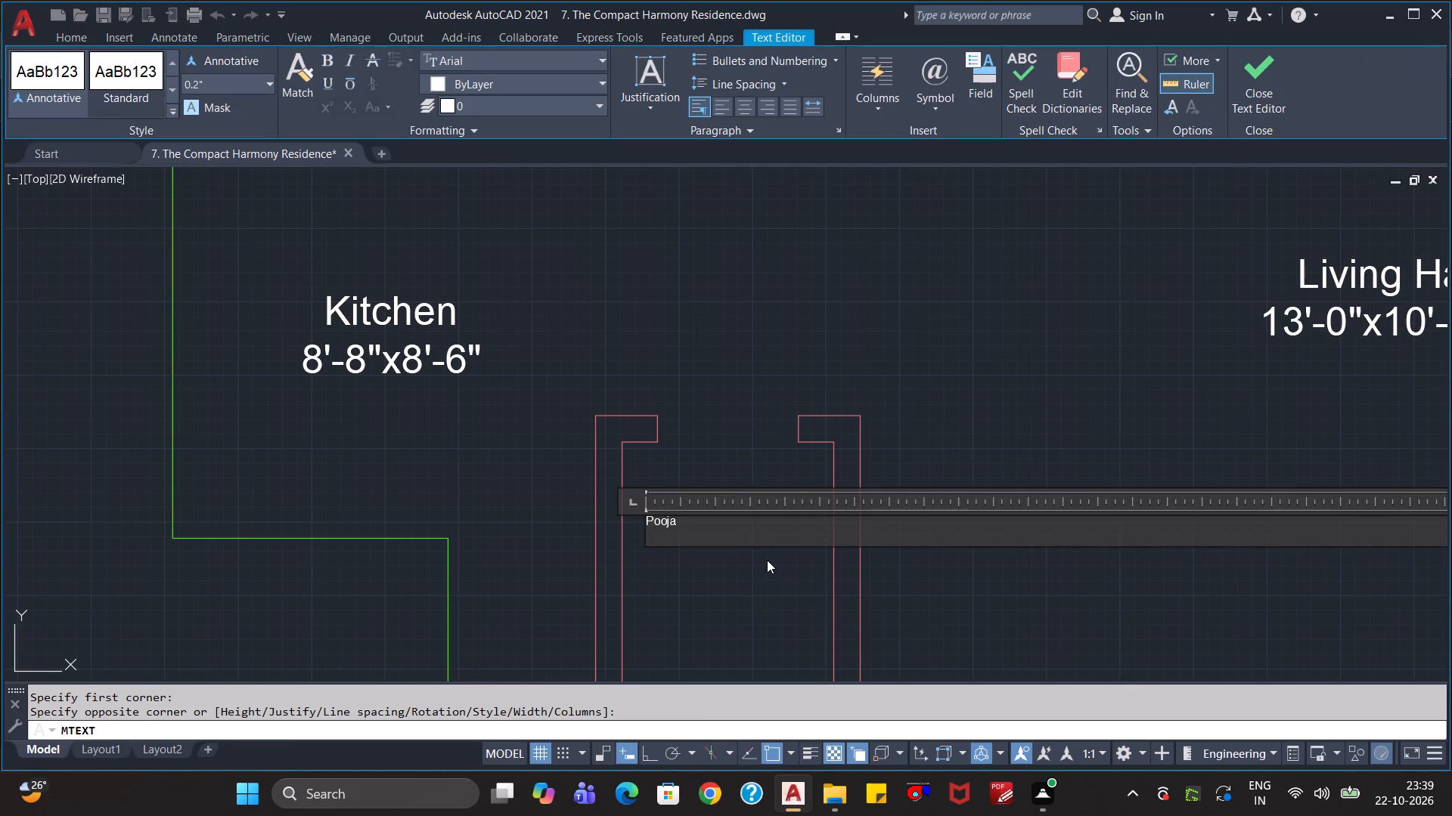
text(3')
text(-0)
key(shift+quotedbl)
key(x)
text(4'-0")
key(ctrl+a)
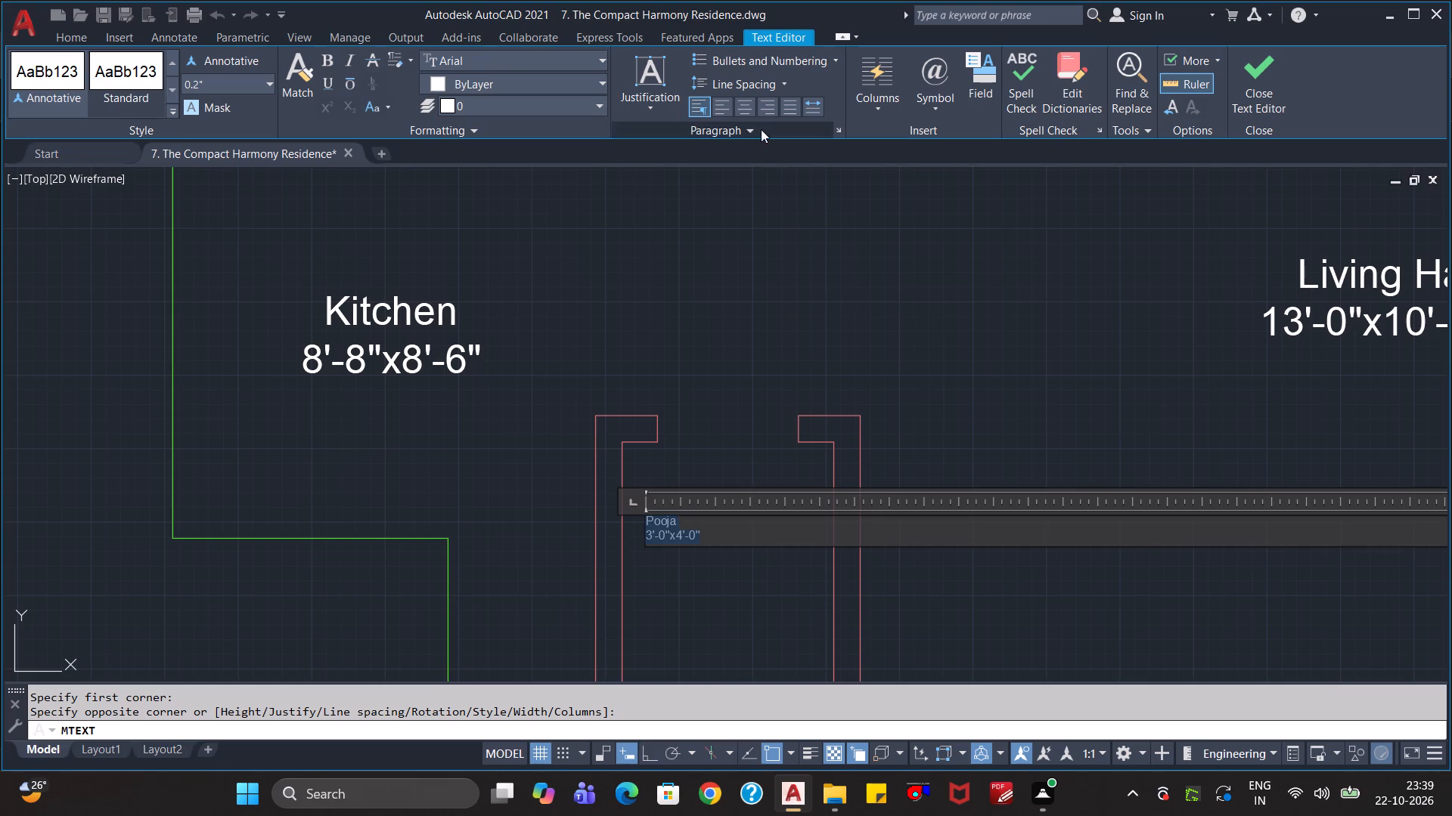
click(751, 107)
click(1078, 620)
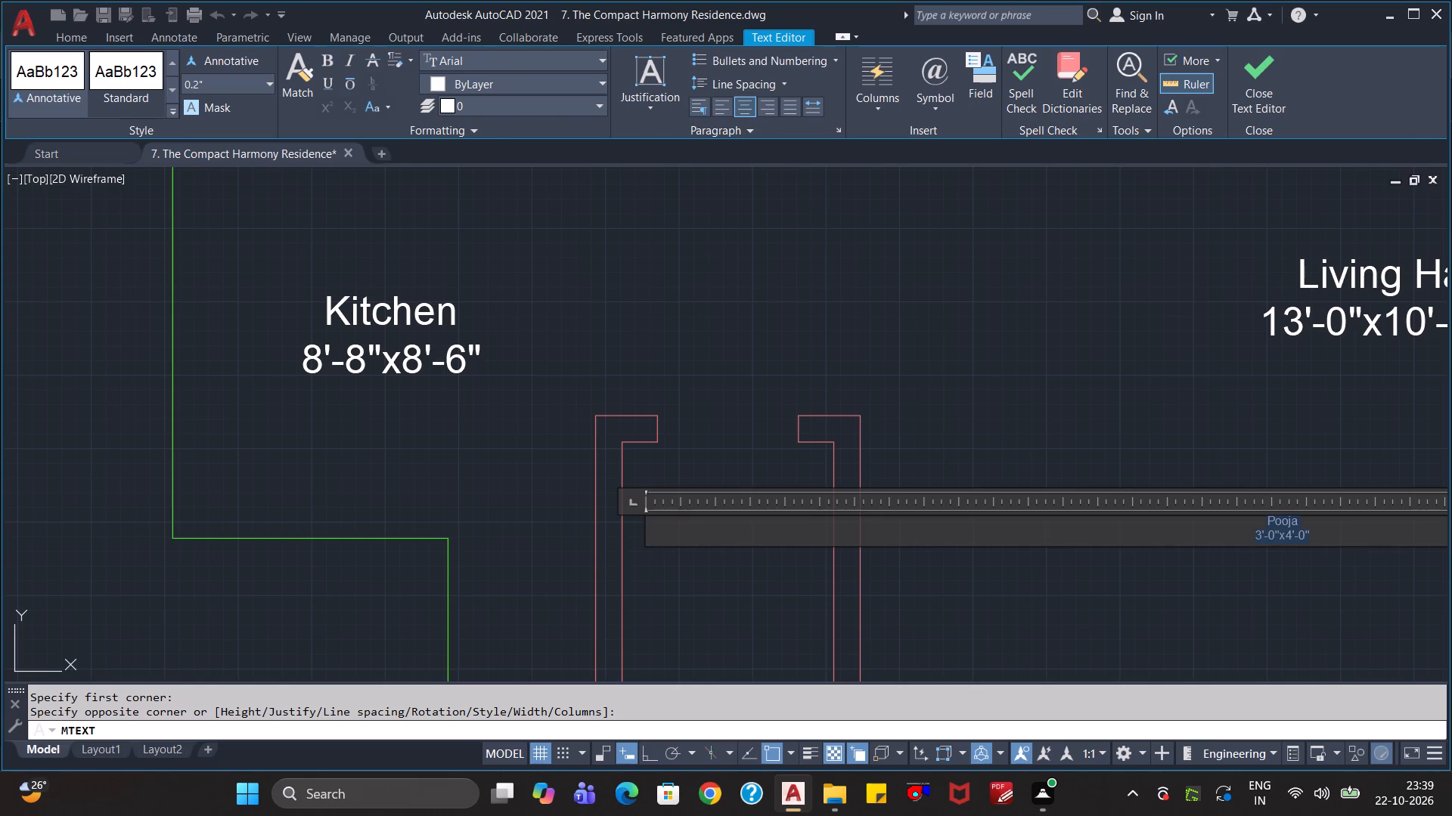
Scale the new "Pooja" label up by a factor of about 13.6 so it is readable.
click(780, 546)
click(706, 501)
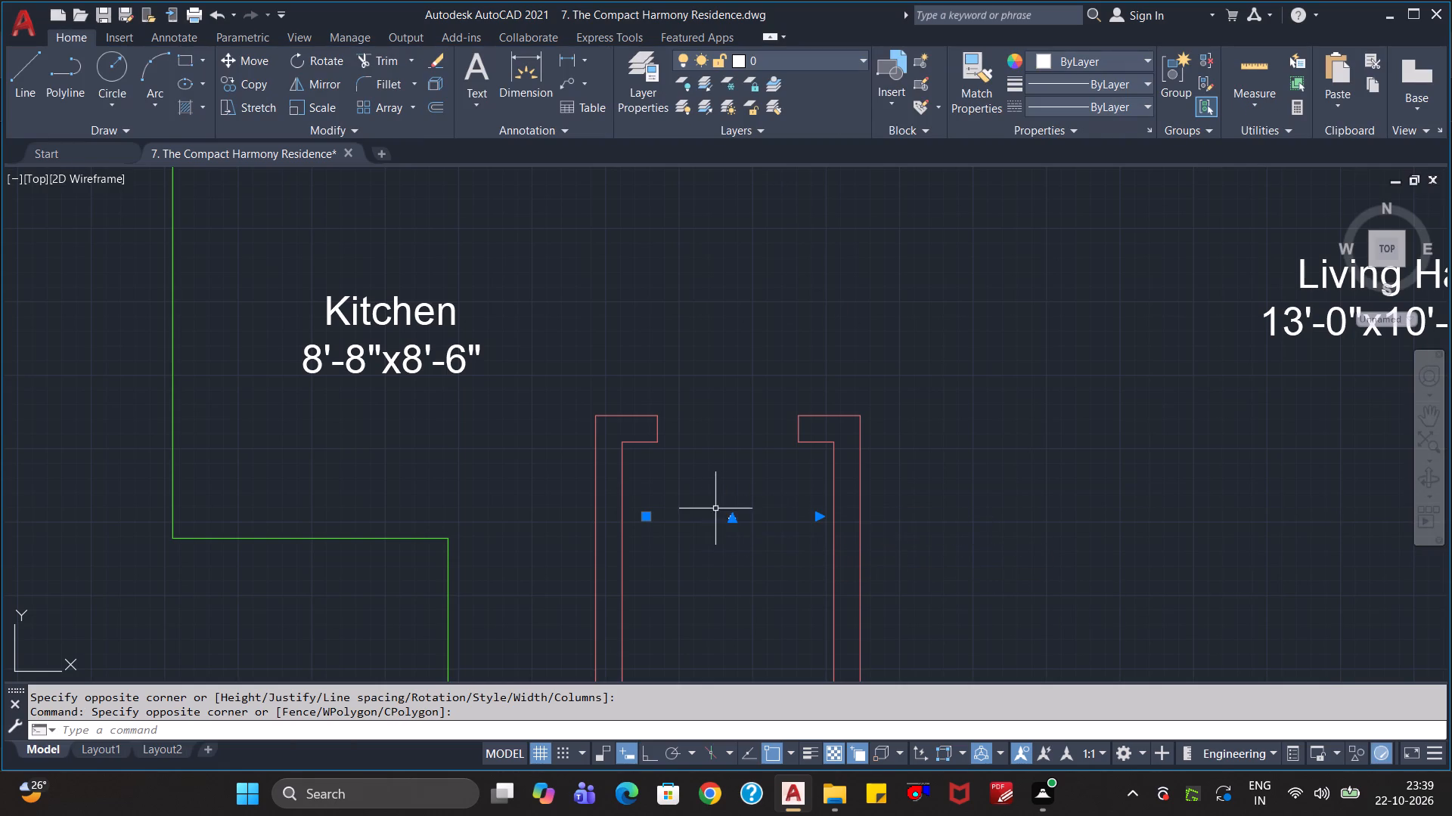
text(sc)
key(Return)
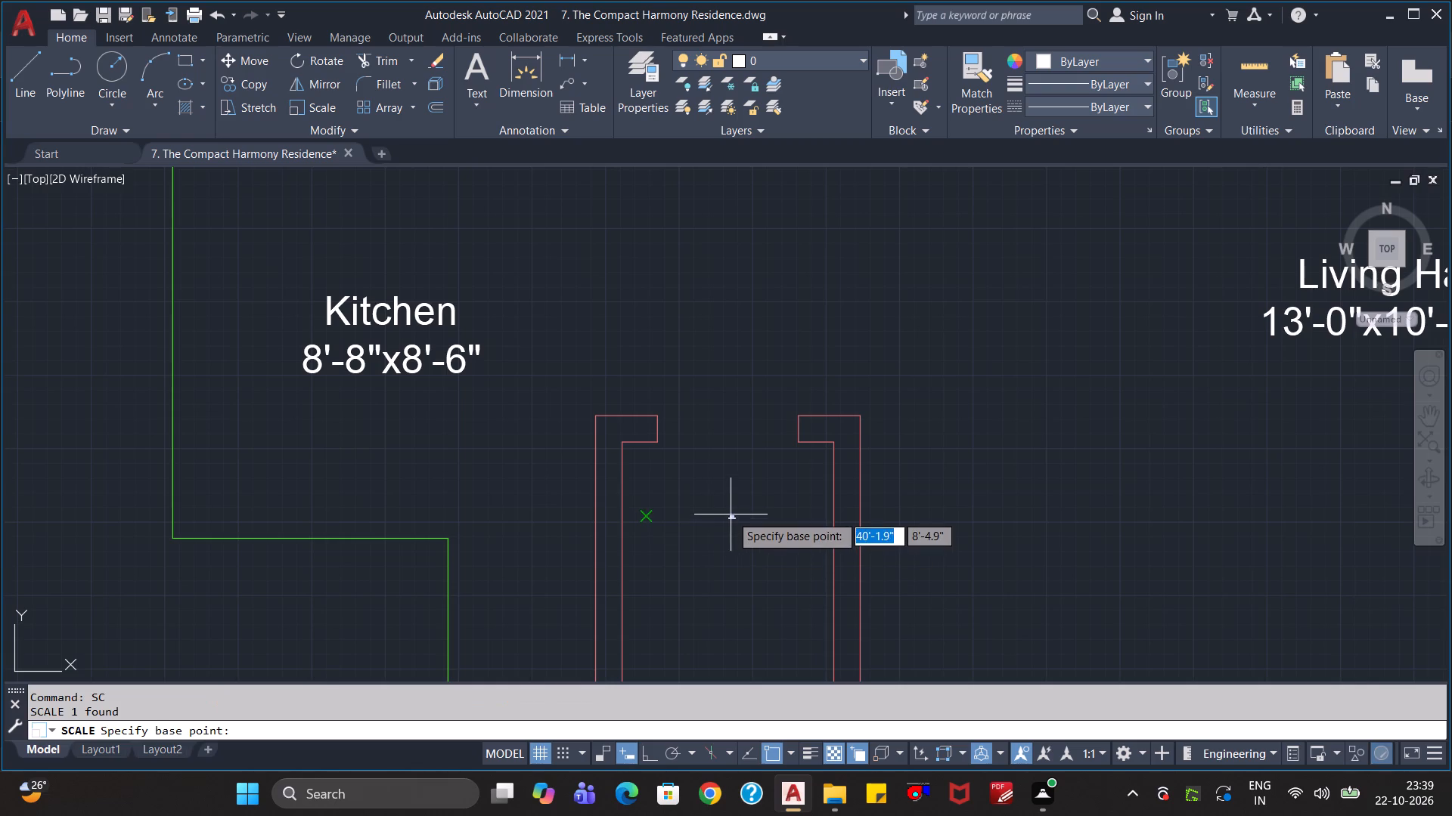
click(731, 515)
middle_drag(1149, 638, 498, 589)
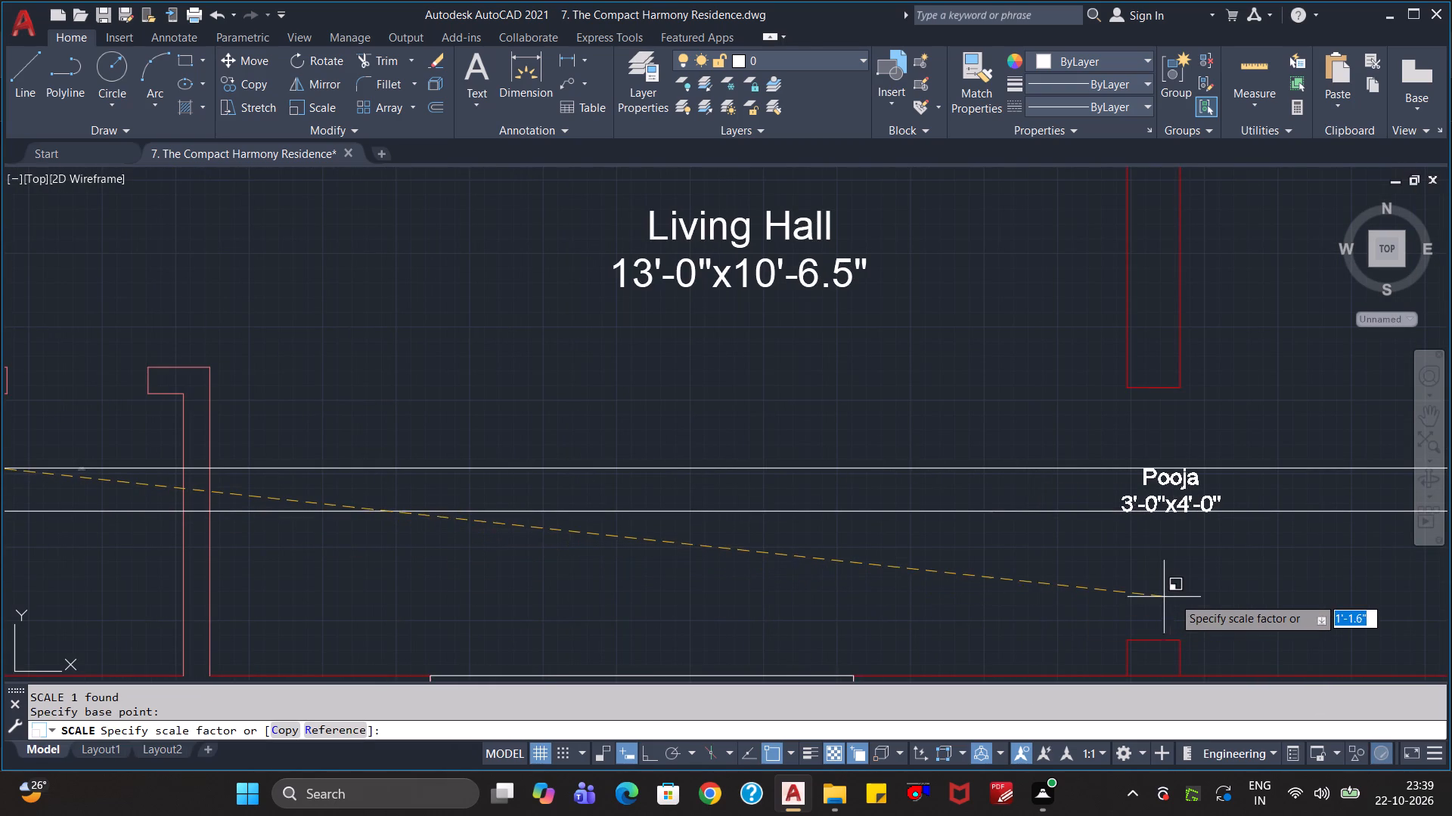
click(1171, 593)
Move the enlarged "Pooja" label into the small room beside the kitchen, between its two side walls.
click(1308, 565)
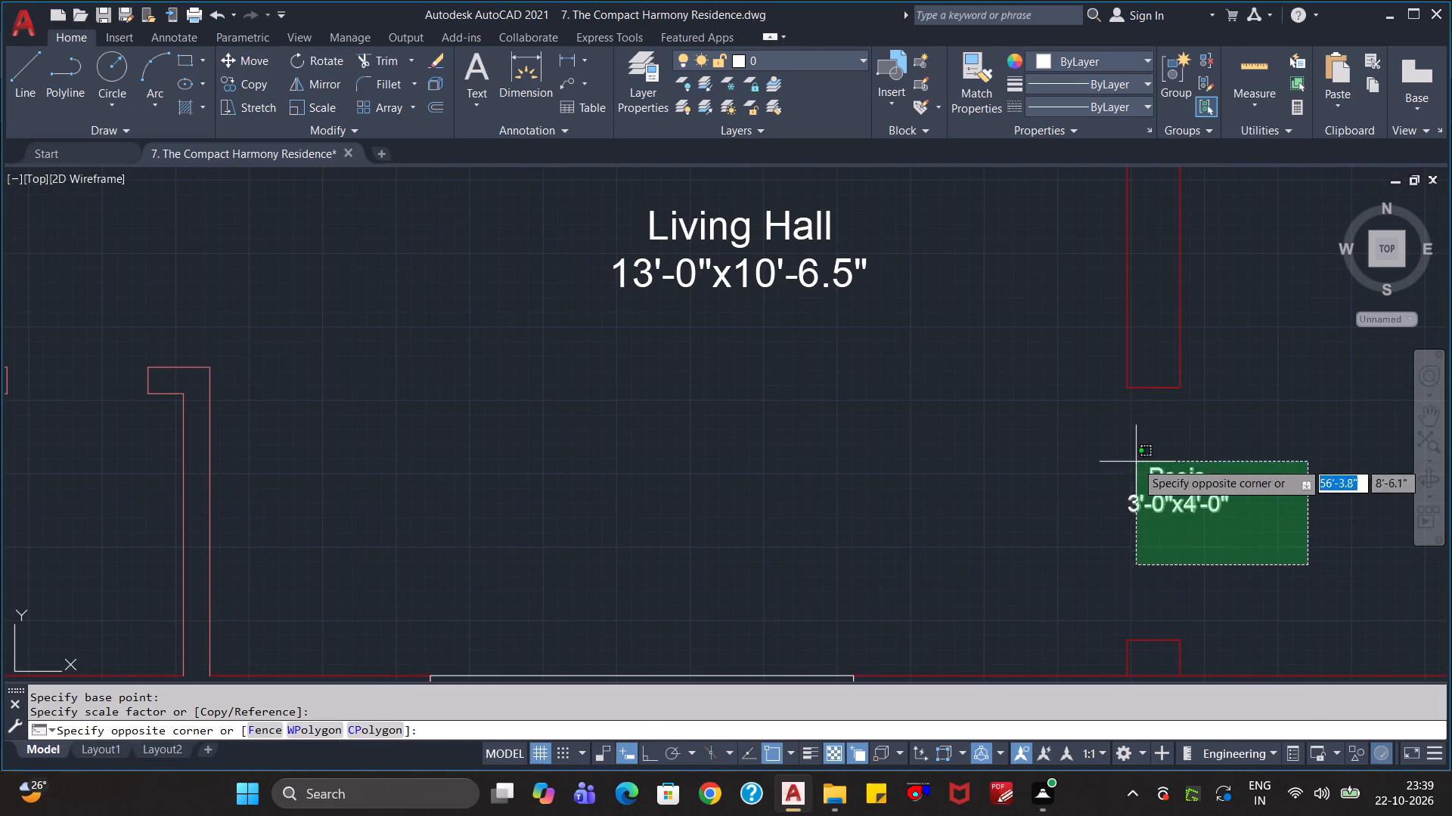
click(1109, 456)
key(m)
key(Return)
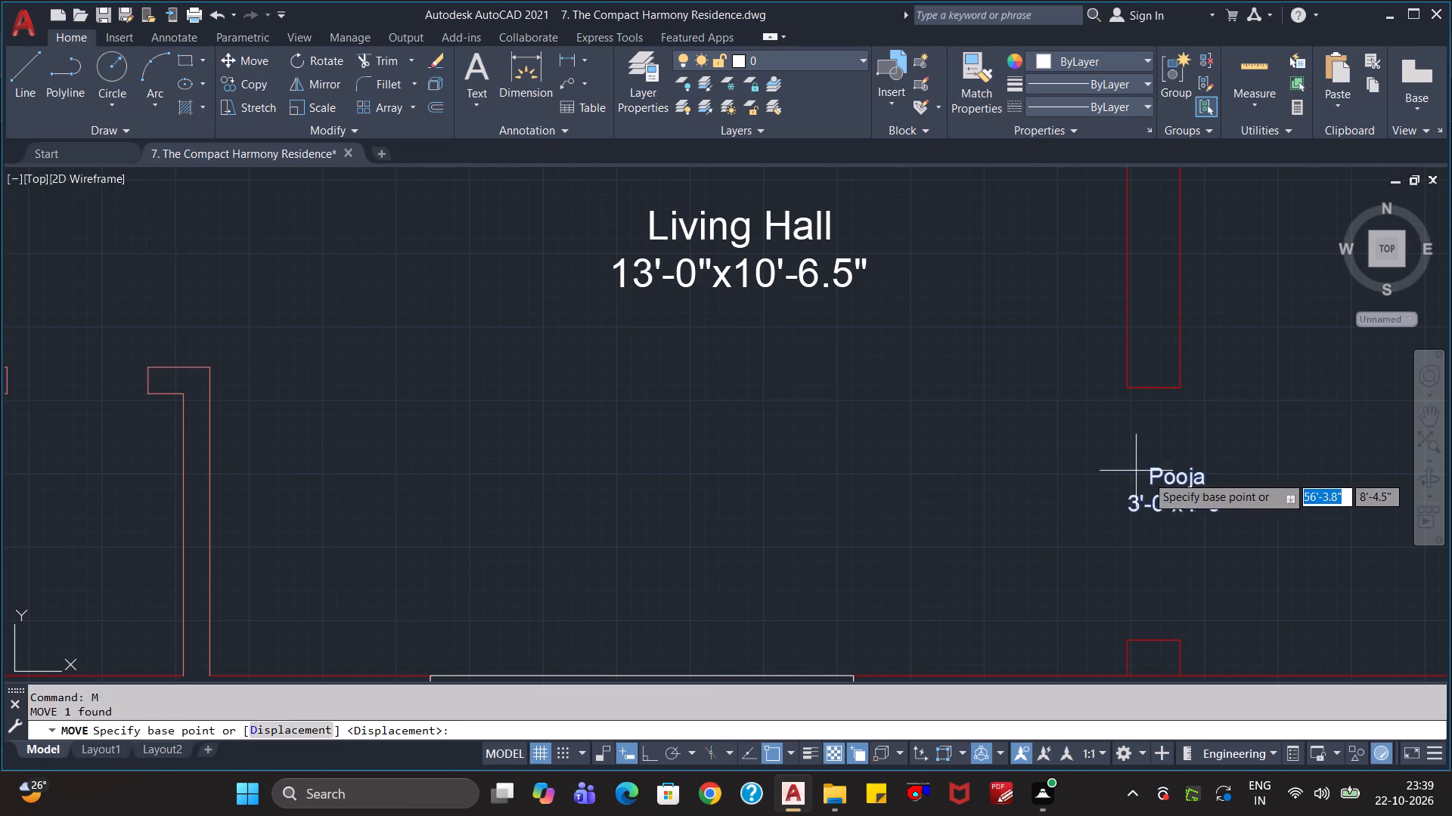
click(1161, 481)
middle_drag(290, 530, 636, 487)
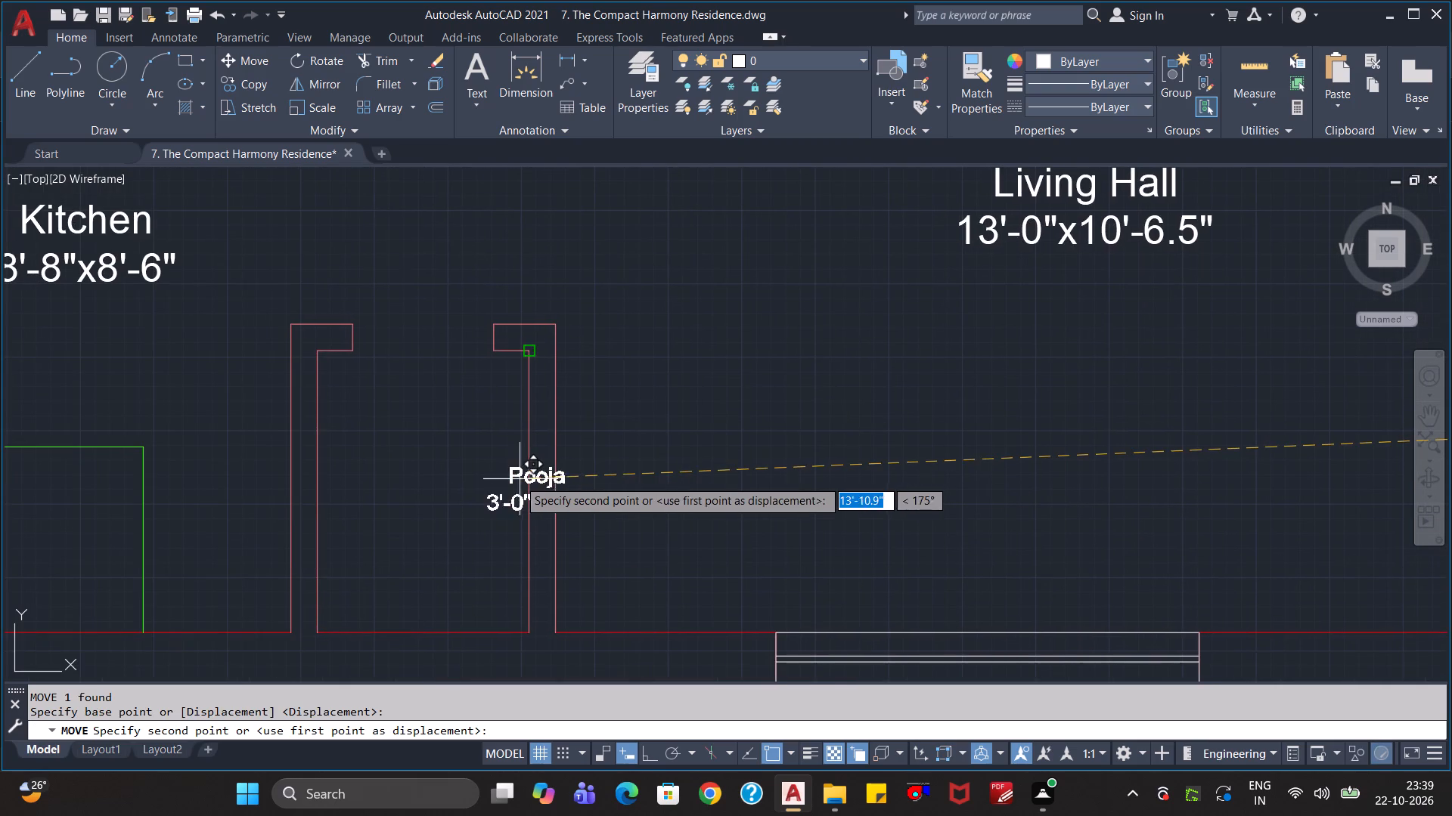
click(406, 444)
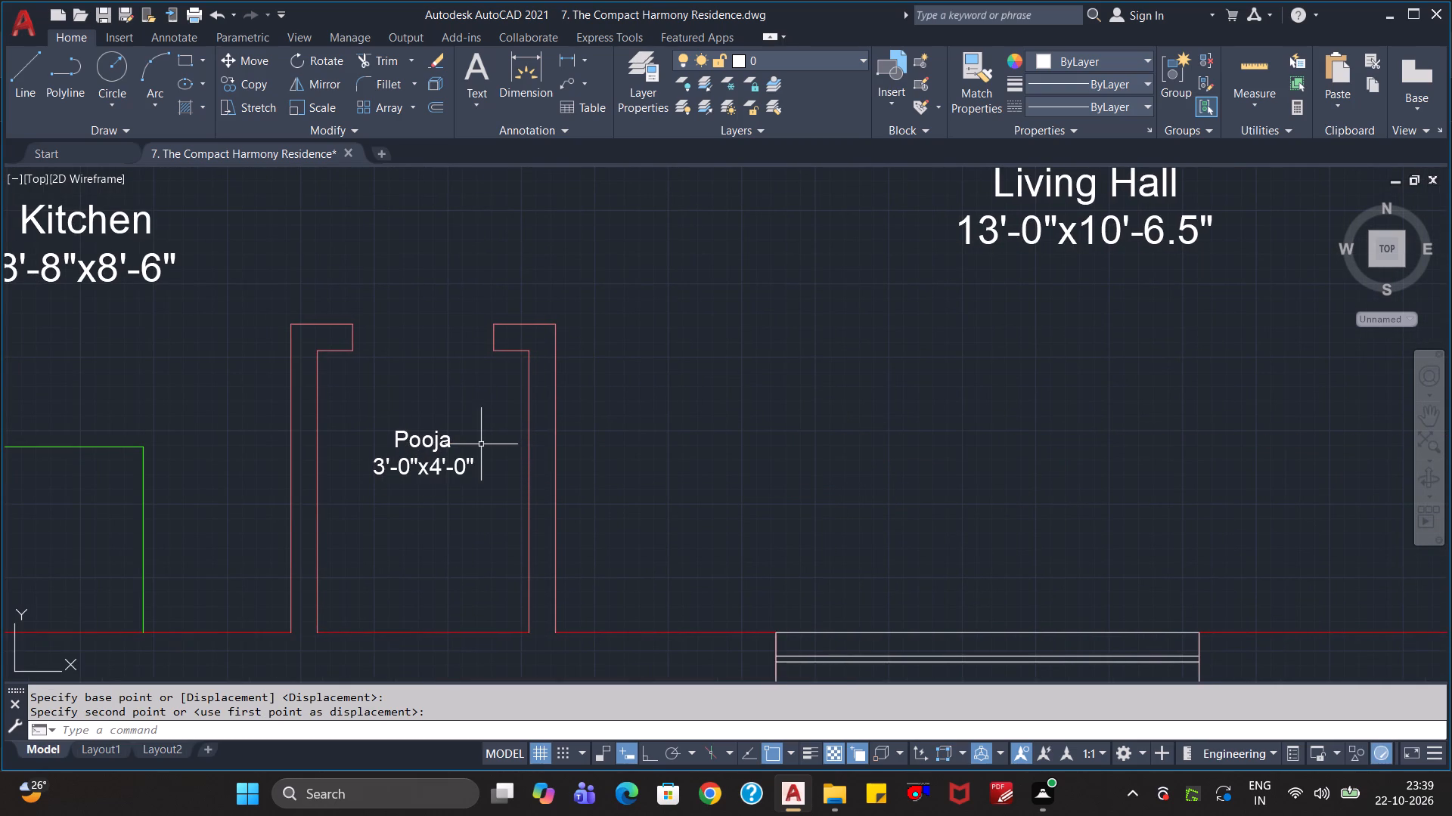
Copy the "Pooja" label into the small unlabelled room between the master bedroom and the bedroom.
click(469, 489)
click(421, 447)
text(co)
key(Return)
click(435, 470)
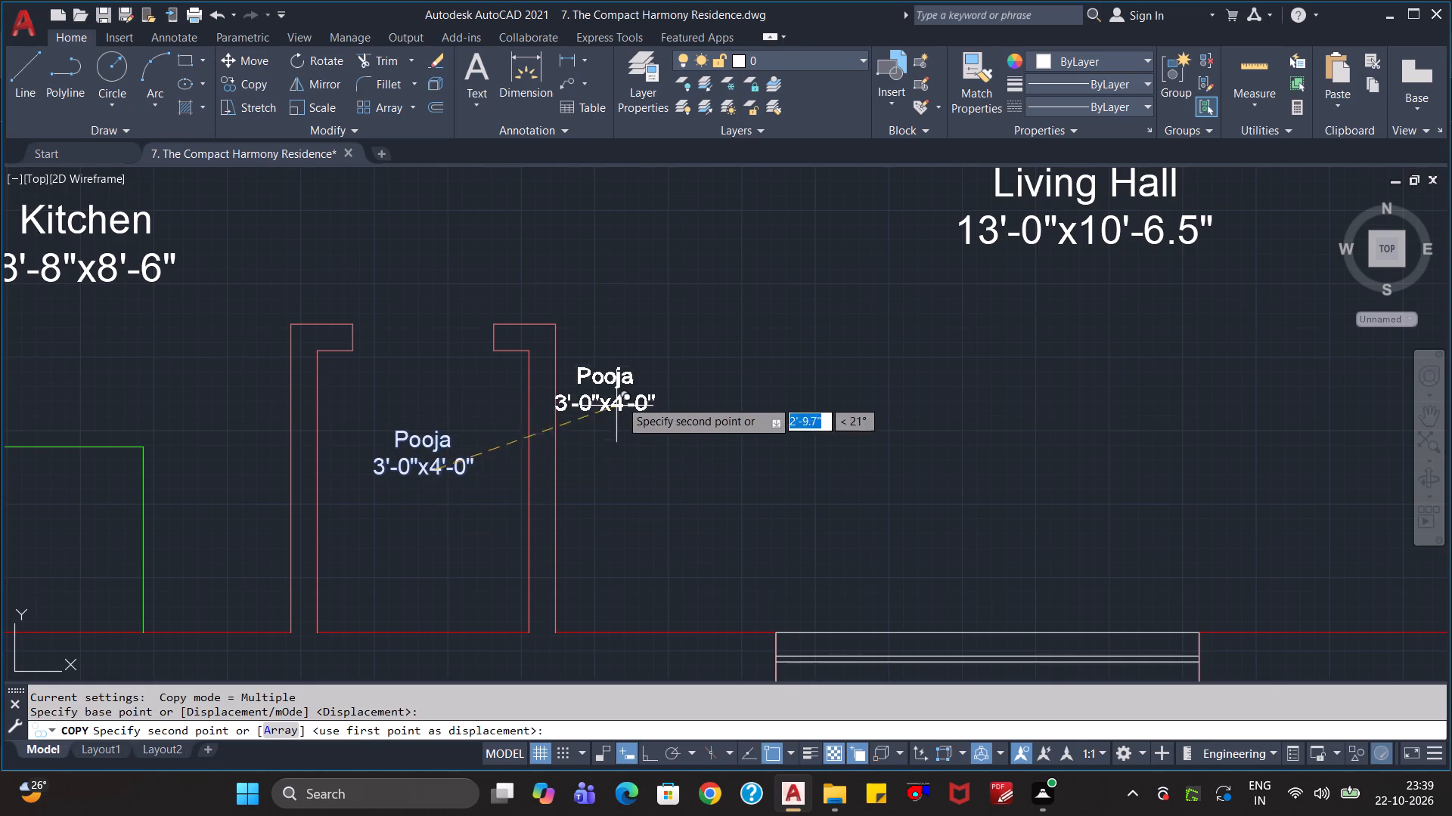
scroll(647, 370, down, 2)
middle_drag(649, 310, 587, 547)
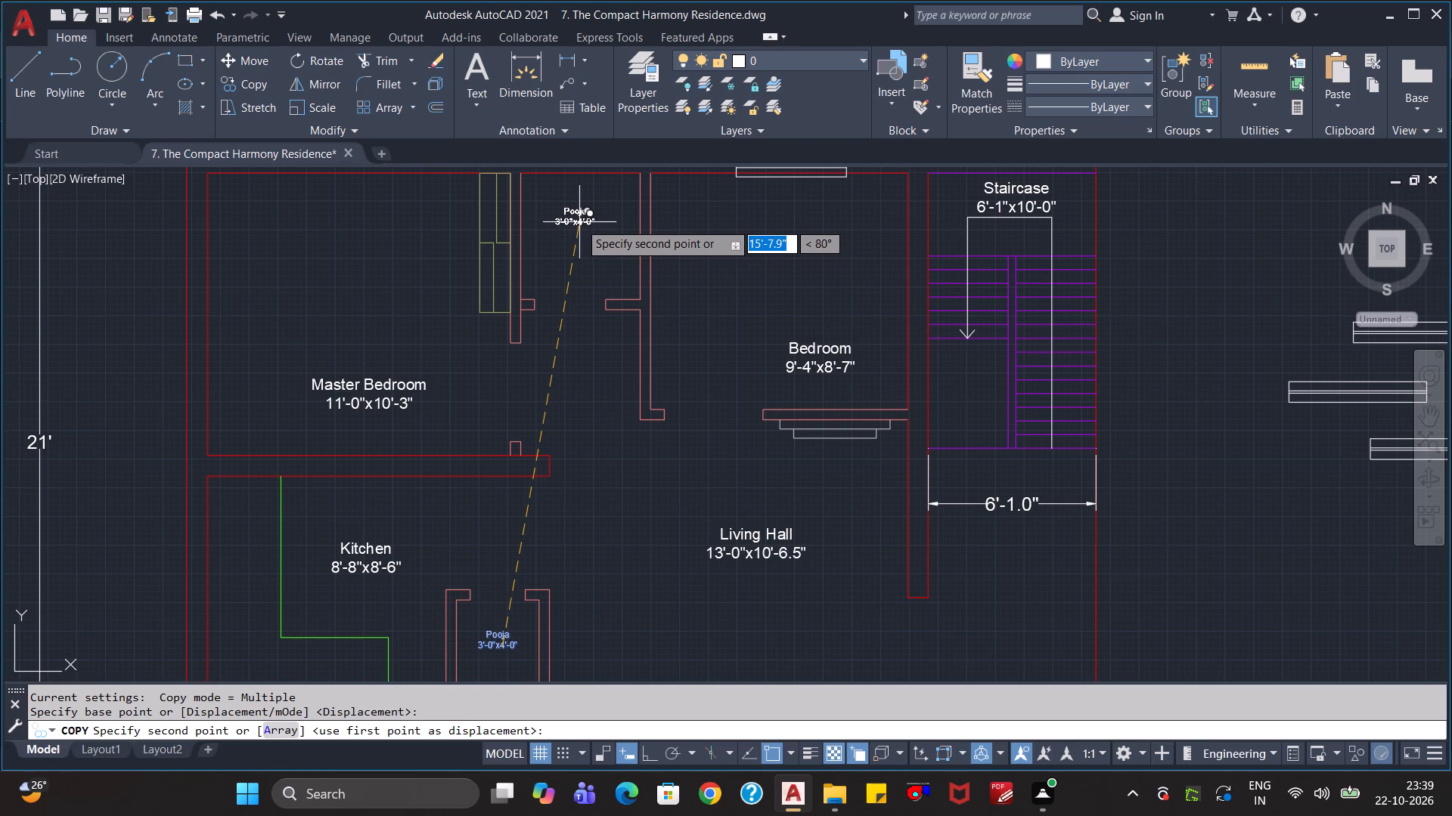
click(580, 224)
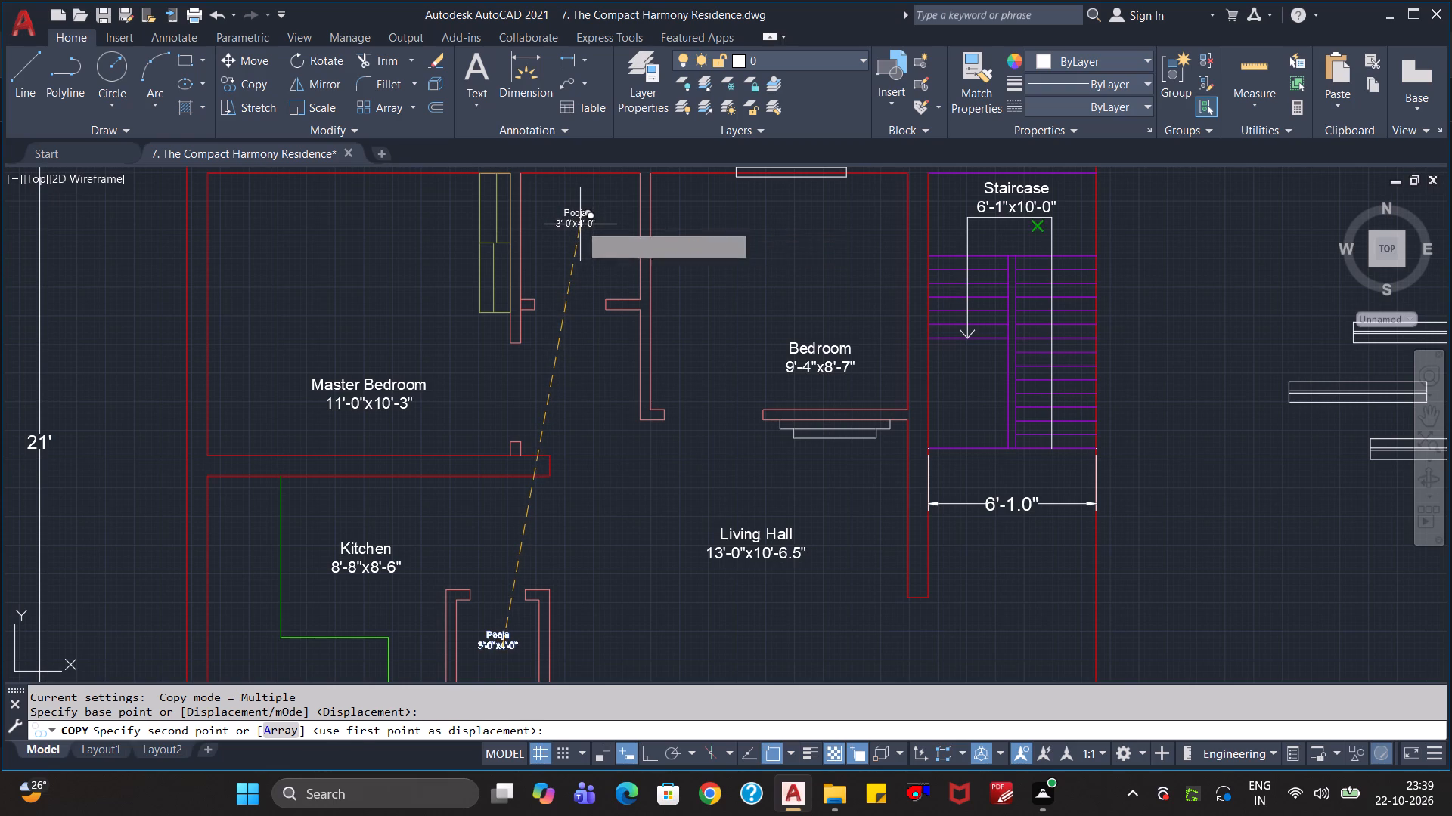
key(Escape)
key(Escape)
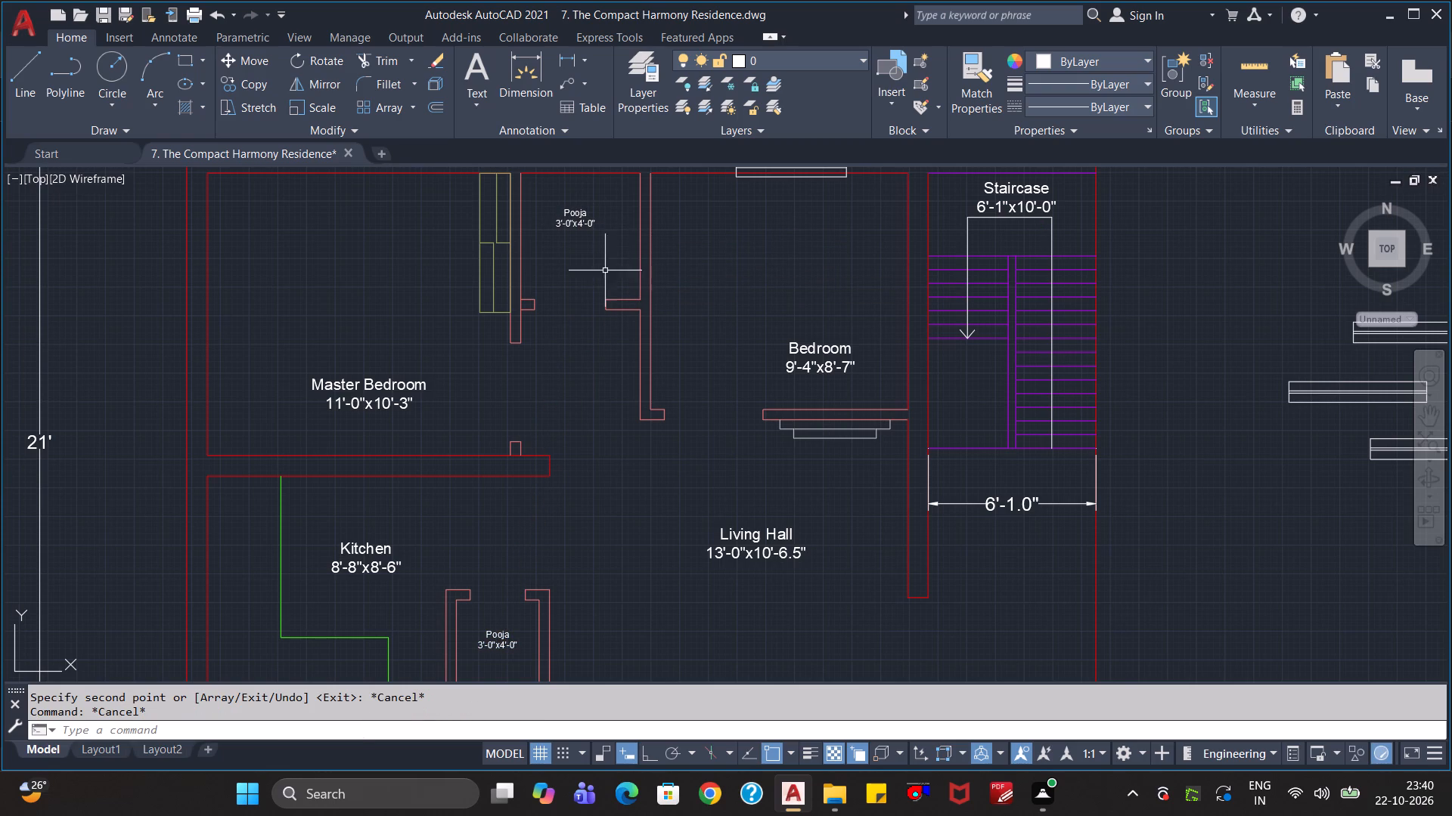
Scale the copied label up by a factor of about 1.4.
click(585, 221)
text(sc)
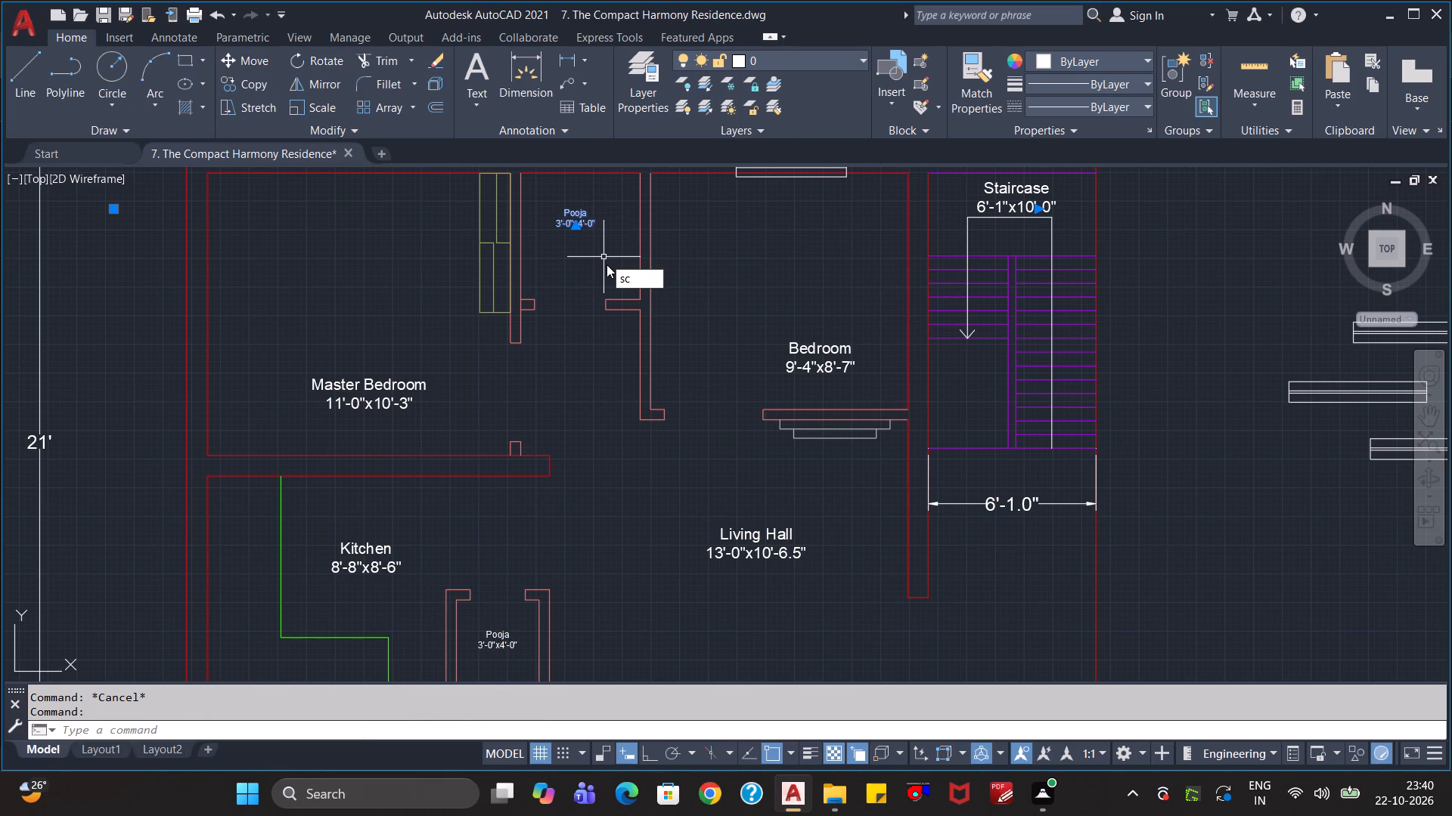
key(Return)
click(574, 225)
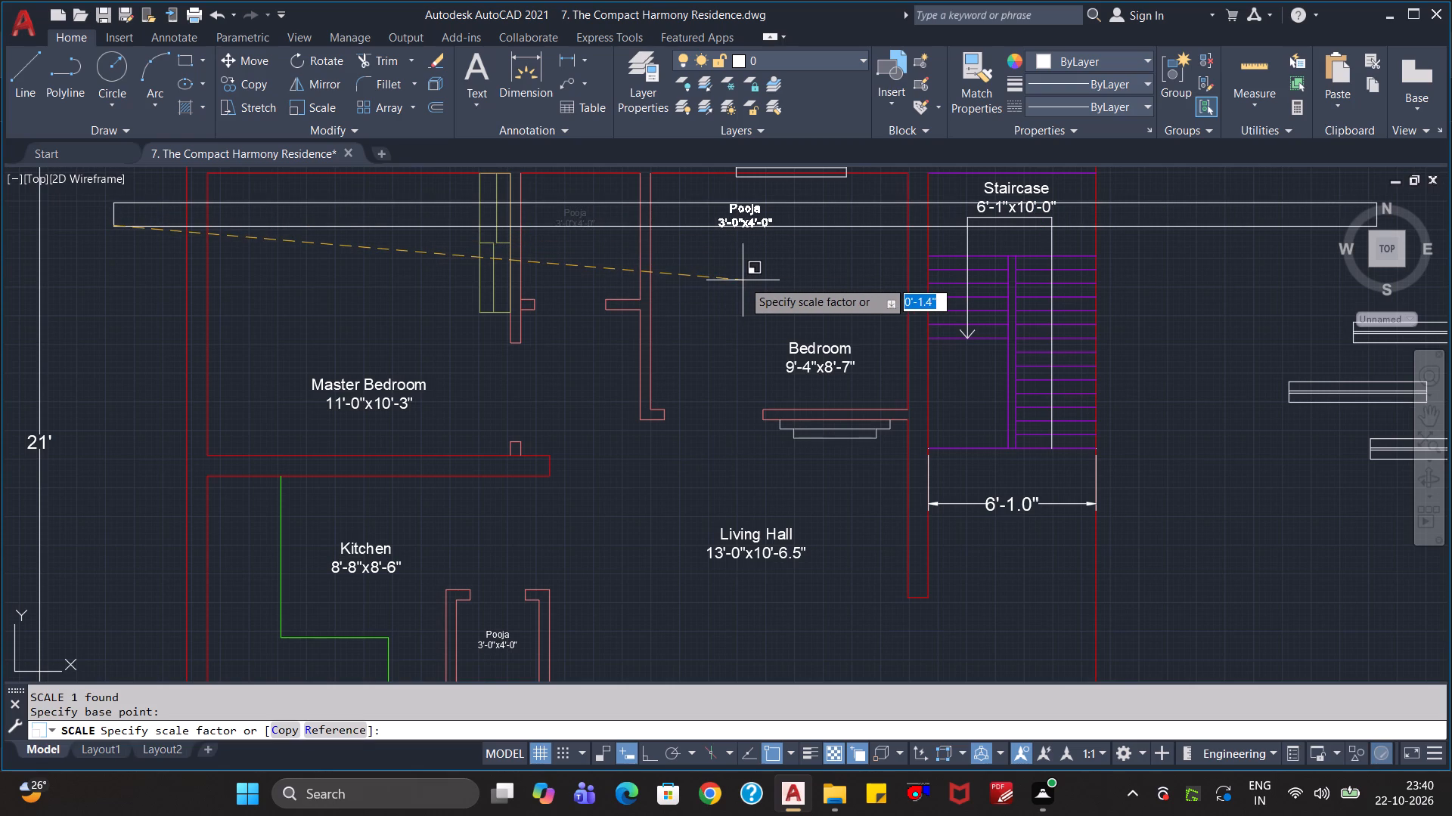
click(772, 281)
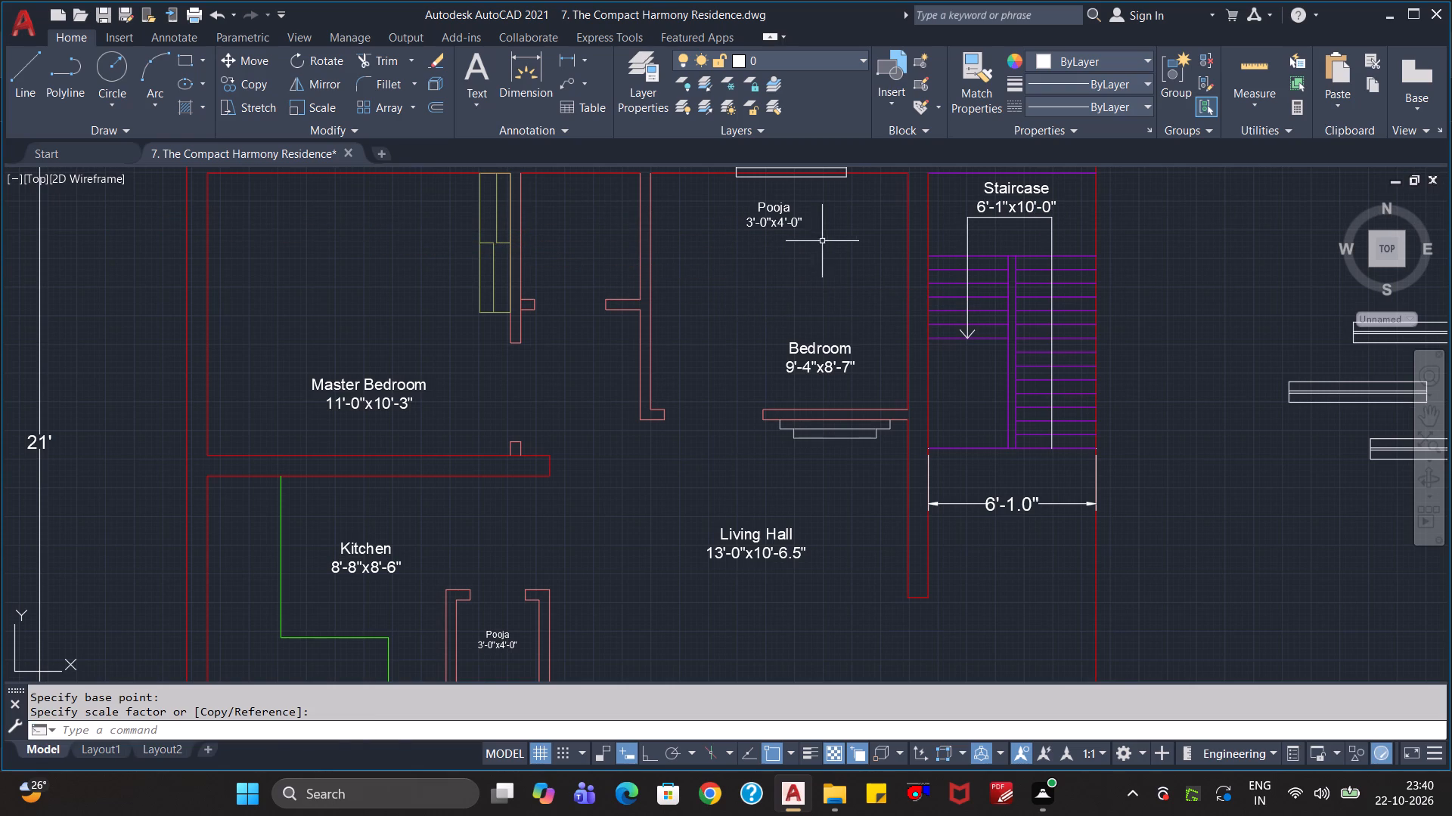
Move the enlarged label copy out of the bedroom and back into the small room between the bedrooms.
click(822, 241)
click(756, 210)
key(c)
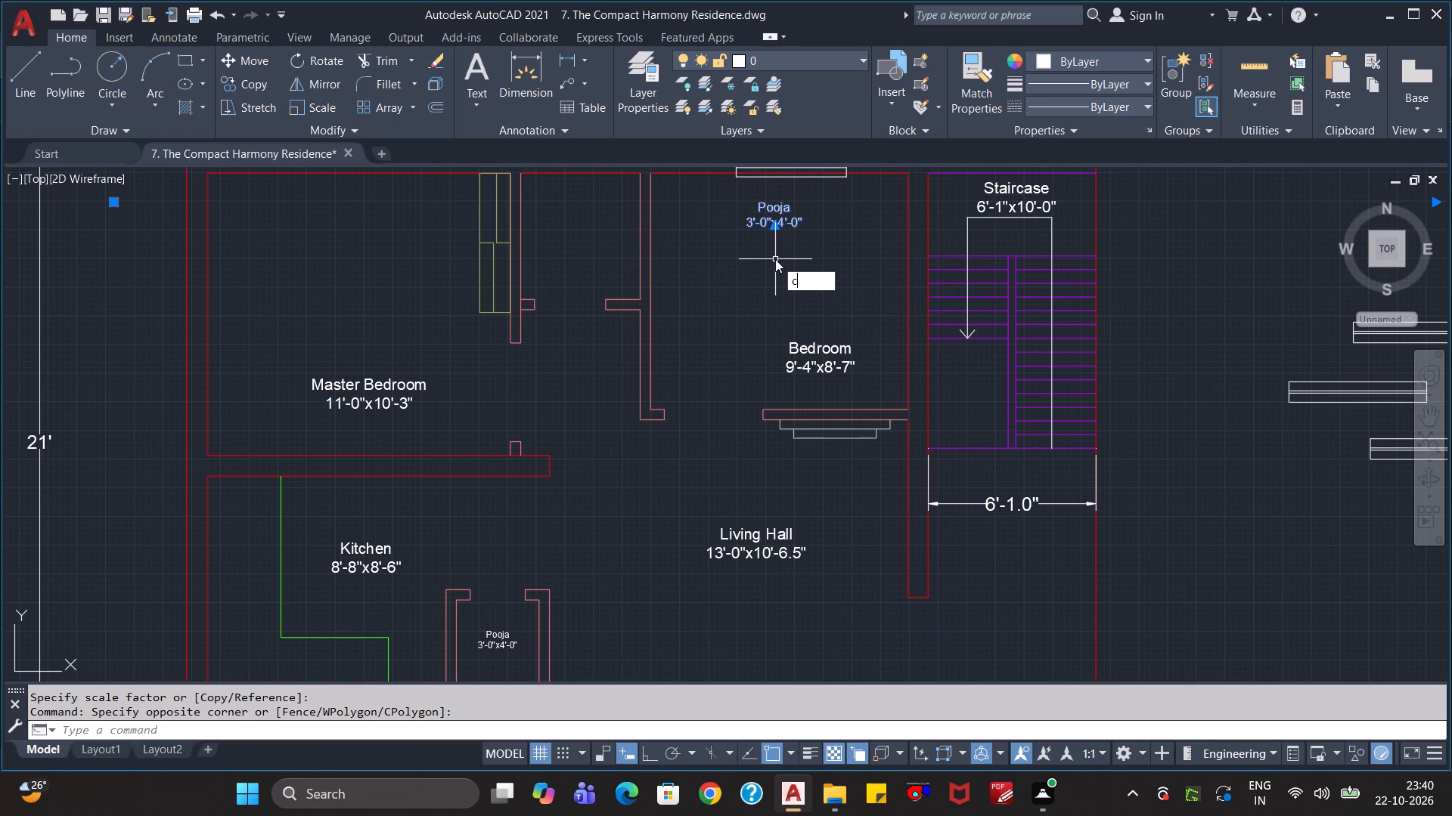
key(BackSpace)
key(m)
key(Return)
click(771, 221)
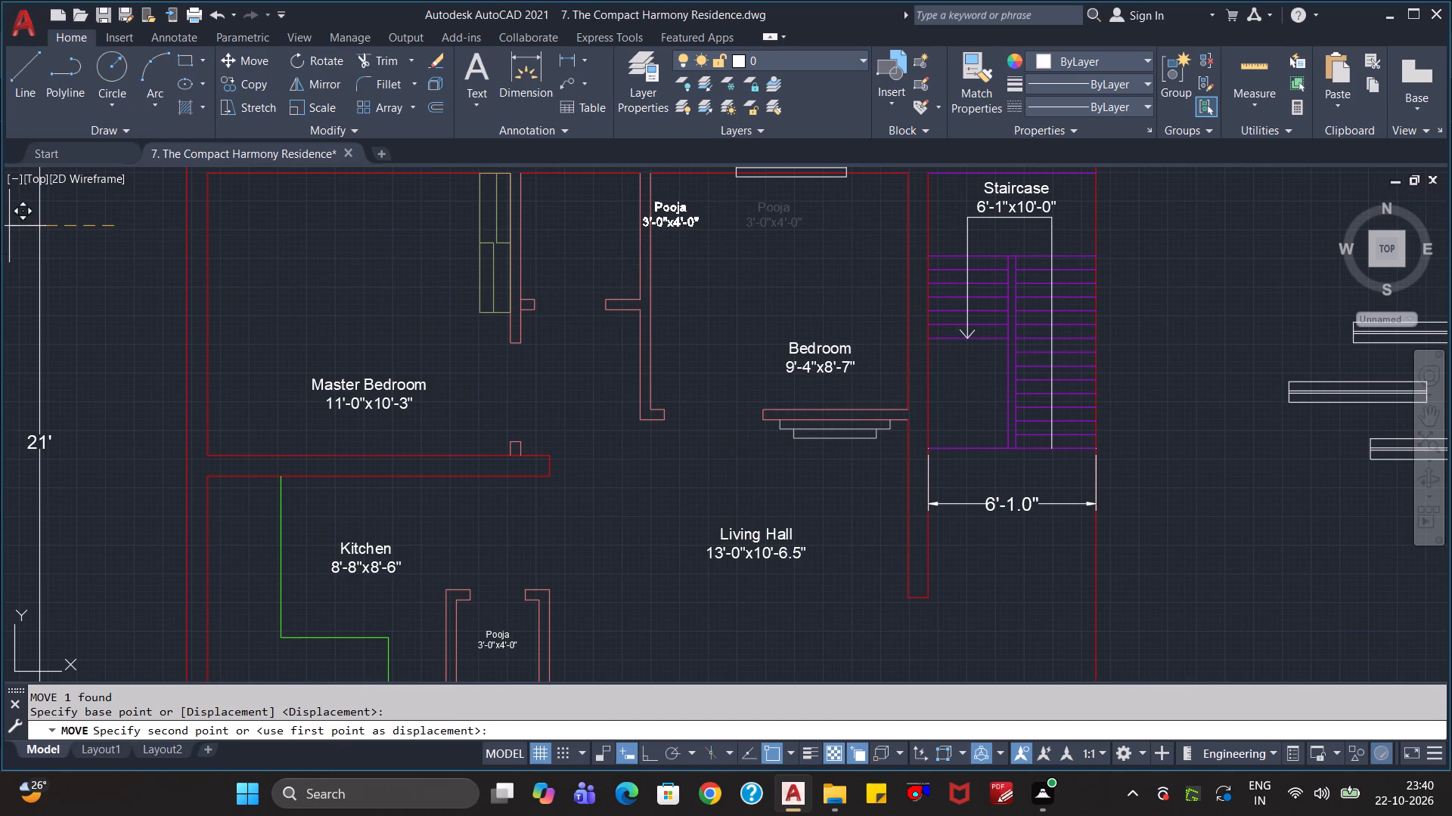
middle_drag(106, 274, 343, 295)
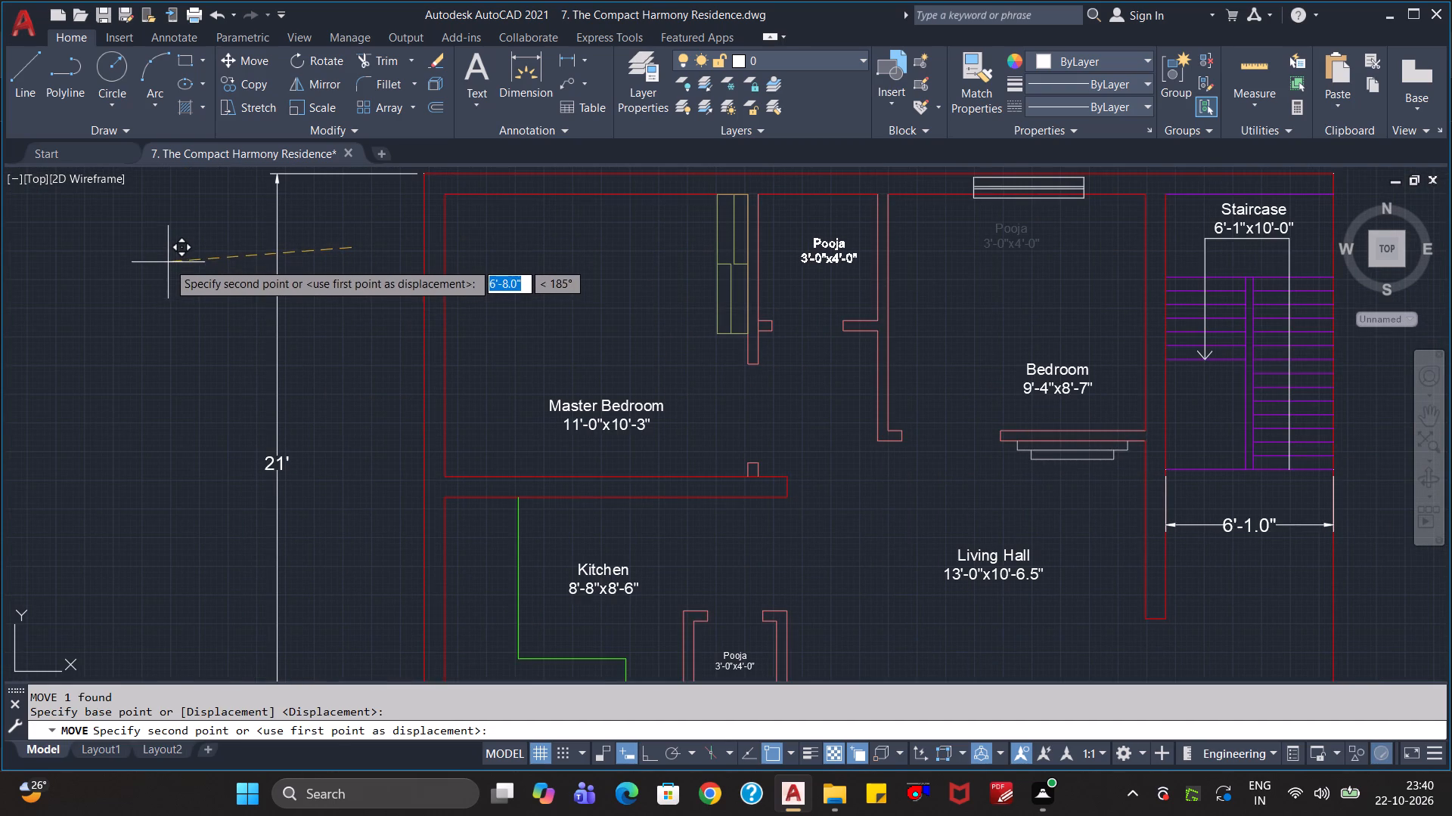
click(157, 249)
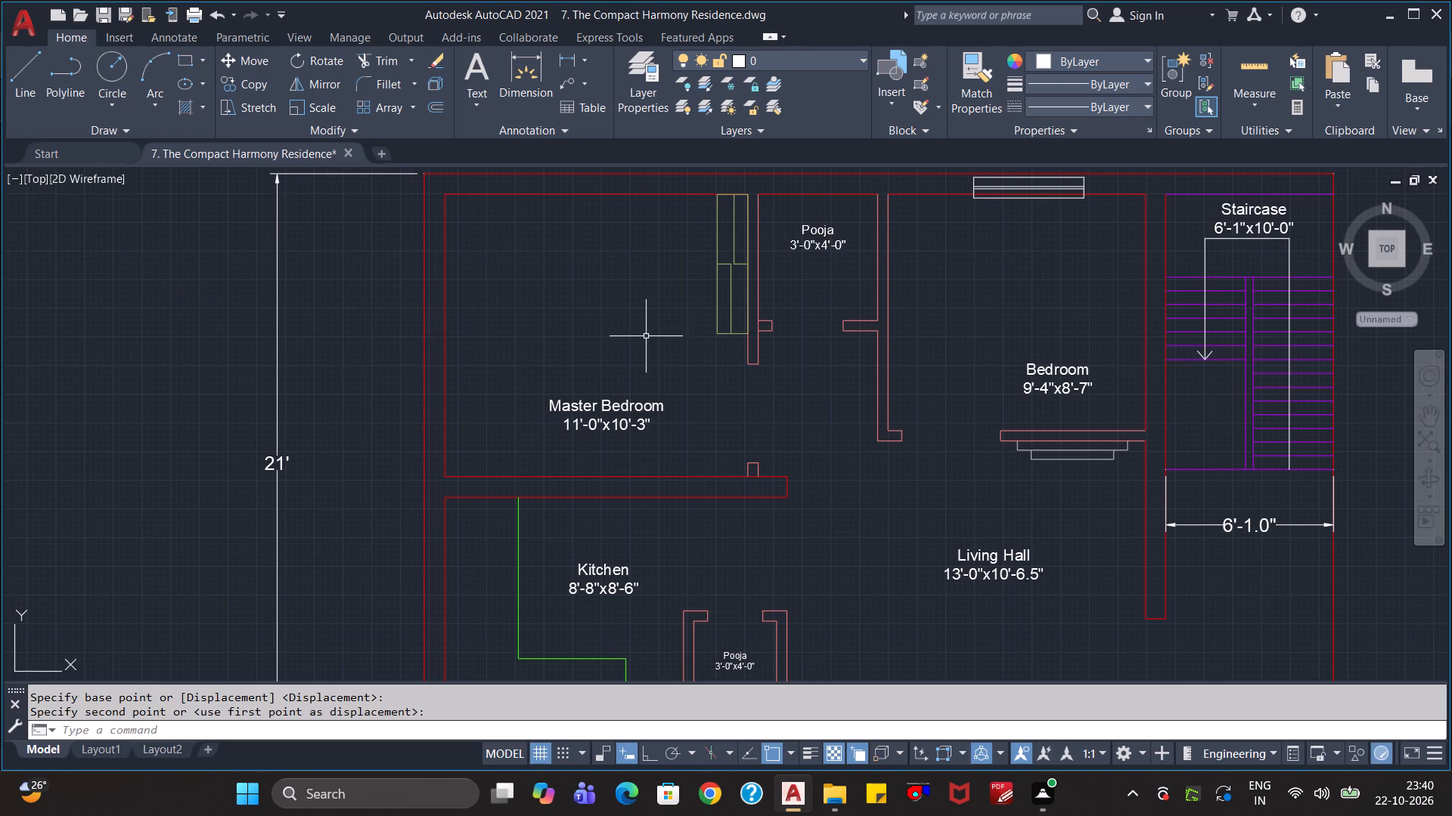
Rename the copied "Pooja" label in the small room between the bedrooms as "Bathroom".
scroll(649, 344, down, 1)
scroll(737, 540, up, 1)
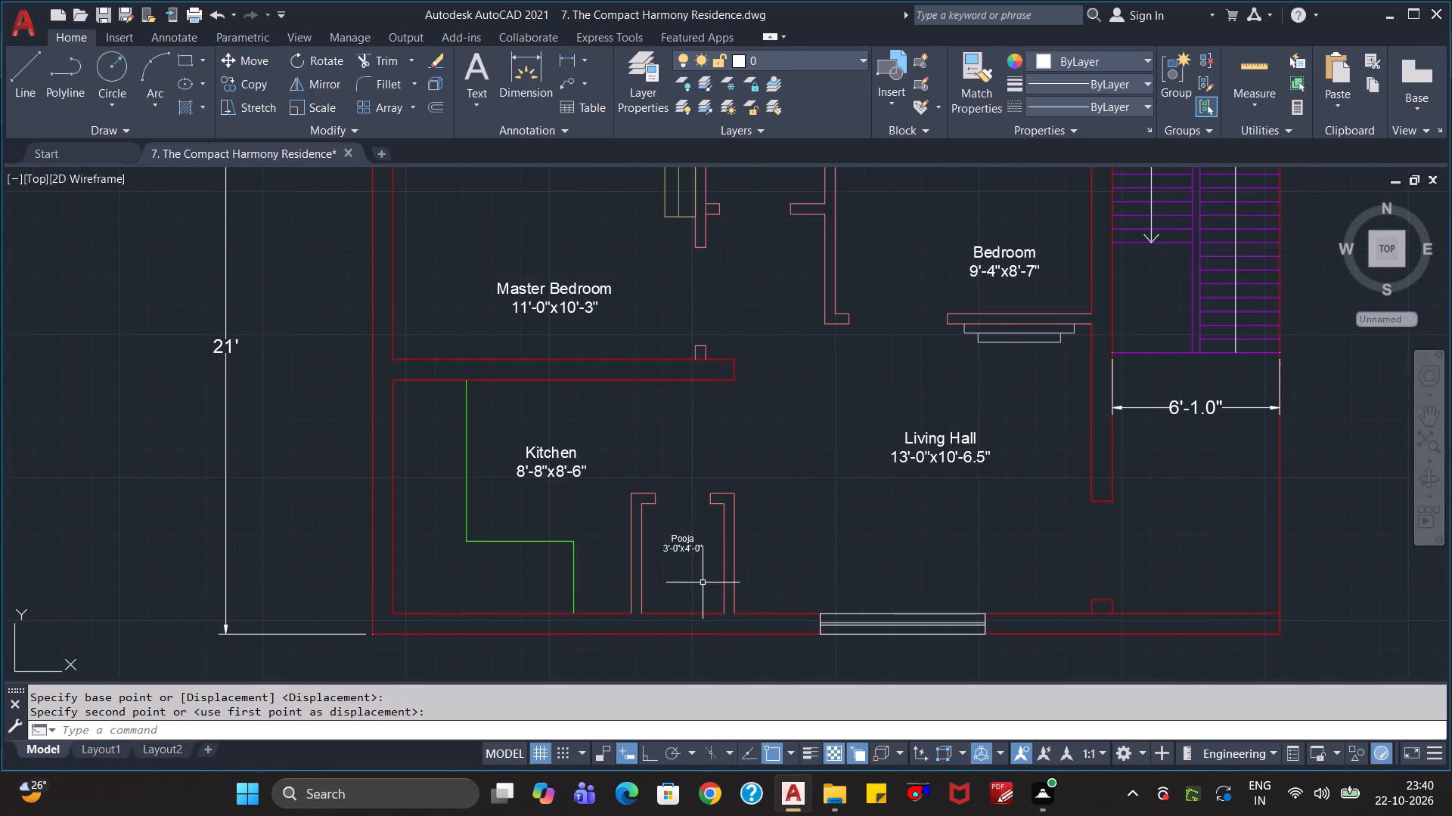
middle_drag(761, 268, 746, 414)
double_click(755, 256)
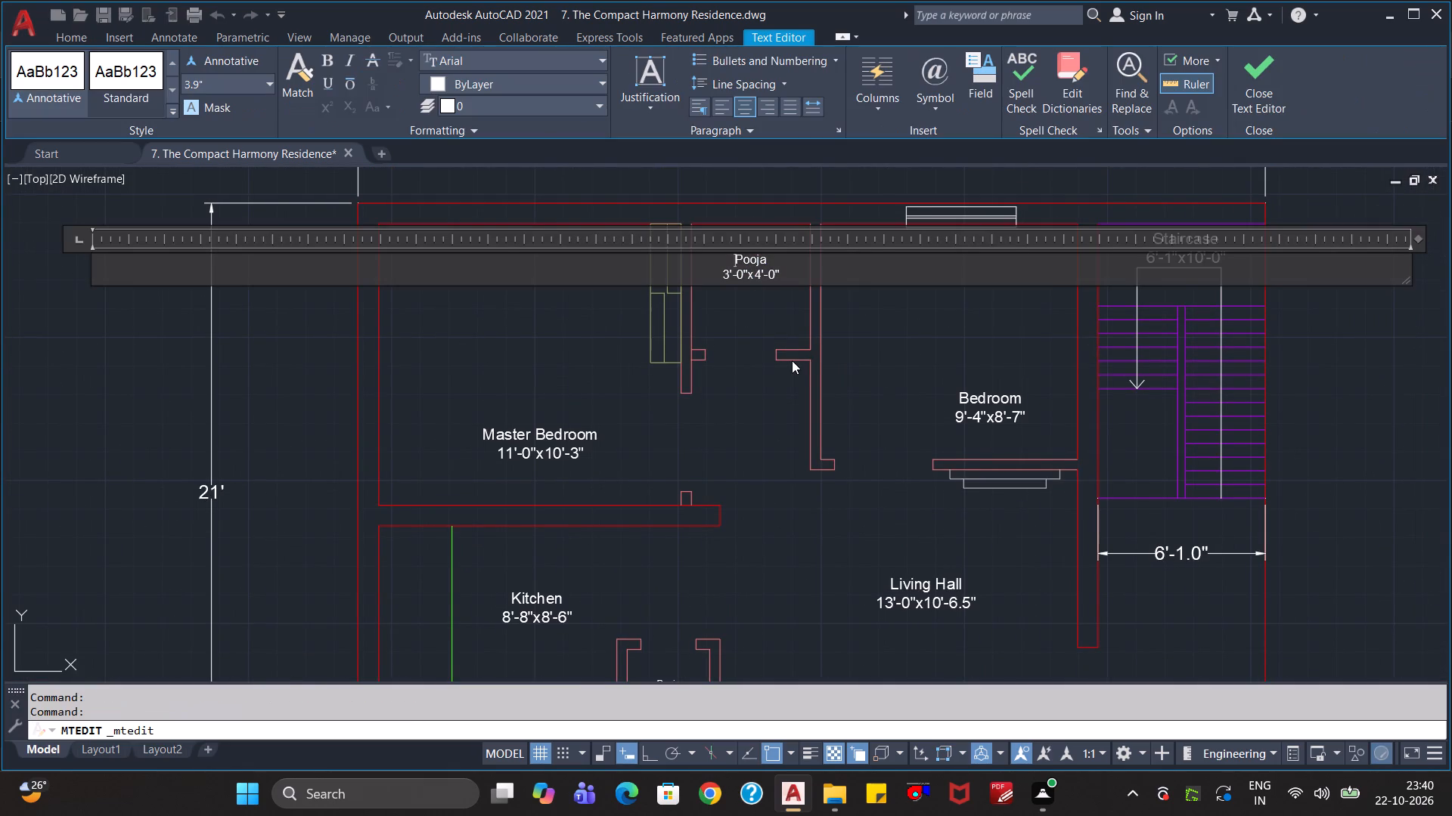
key(Right)
key(Right)
key(Right)
key(Right)
key(Right)
key(BackSpace)
key(BackSpace)
key(BackSpace)
key(BackSpace)
key(BackSpace)
text(Ba)
text(throom)
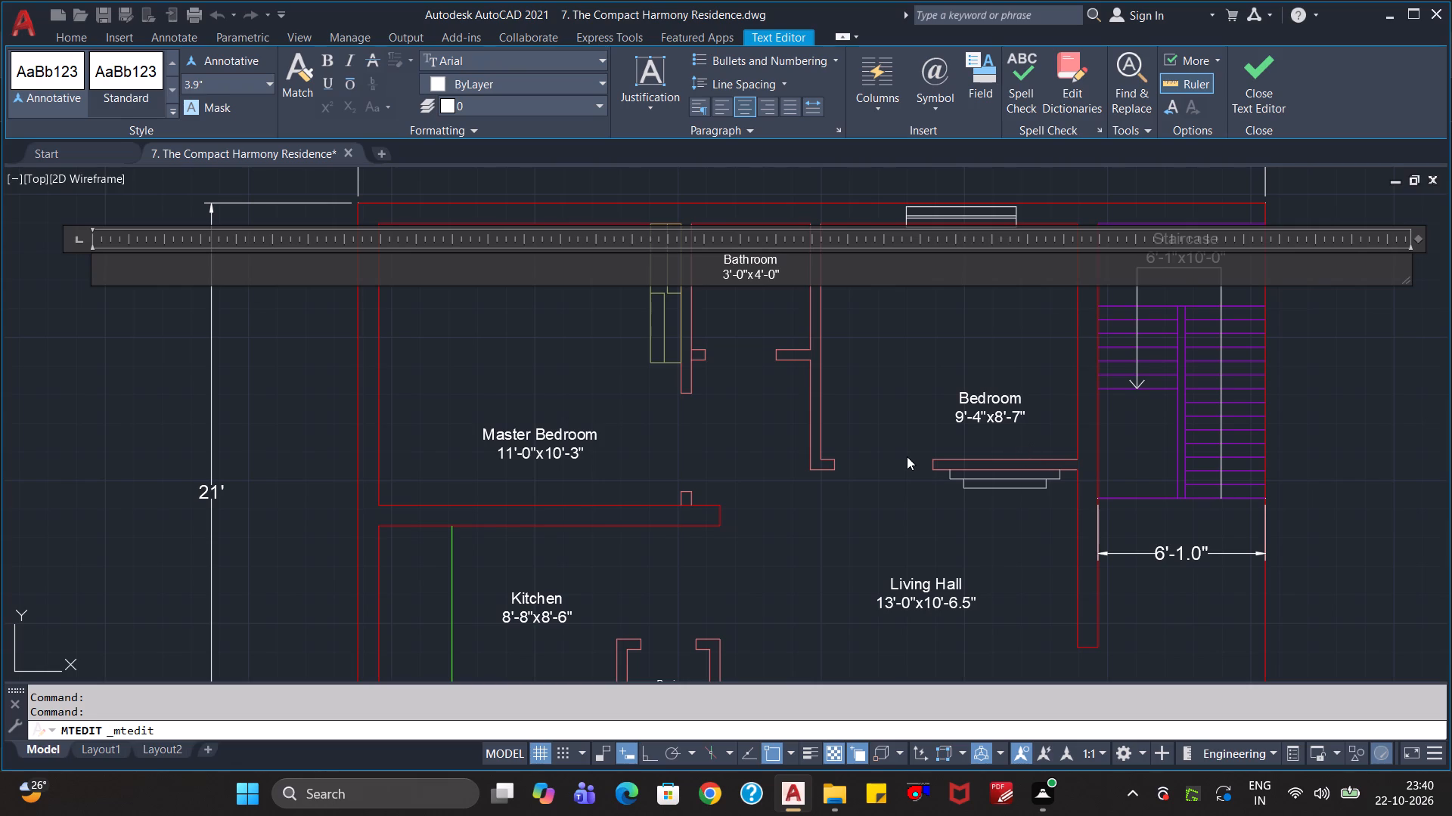
key(Left)
key(Left)
key(Left)
key(Left)
key(Right)
key(Left)
key(BackSpace)
key(h)
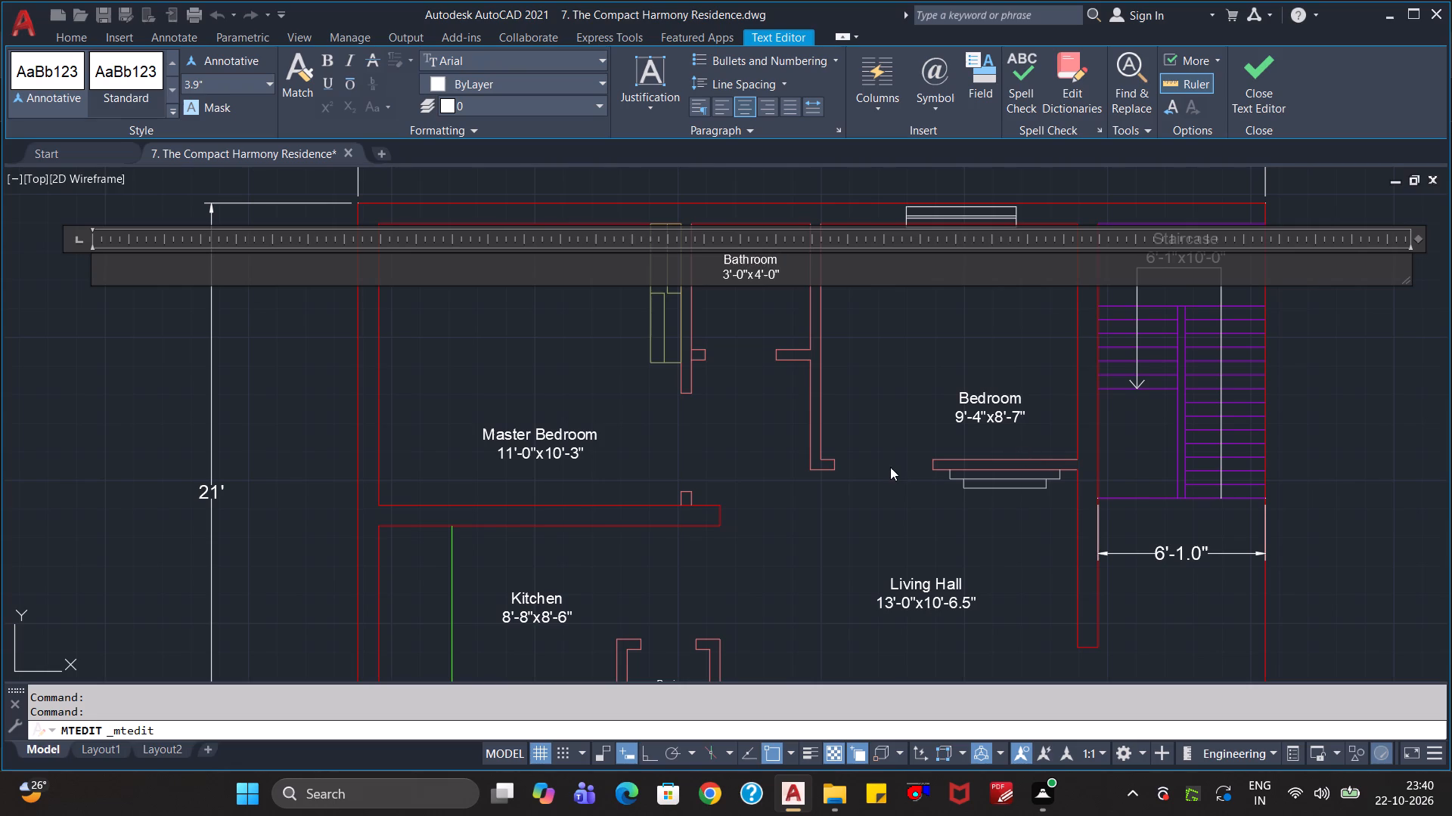
Set the size line of the "Bathroom" label to 4'-4"x4'-7" and finish editing the text.
key(Down)
key(Left)
key(Left)
key(Left)
key(Left)
key(BackSpace)
key(4)
key(Right)
key(Right)
key(Right)
key(BackSpace)
key(4)
key(Right)
key(Right)
key(Right)
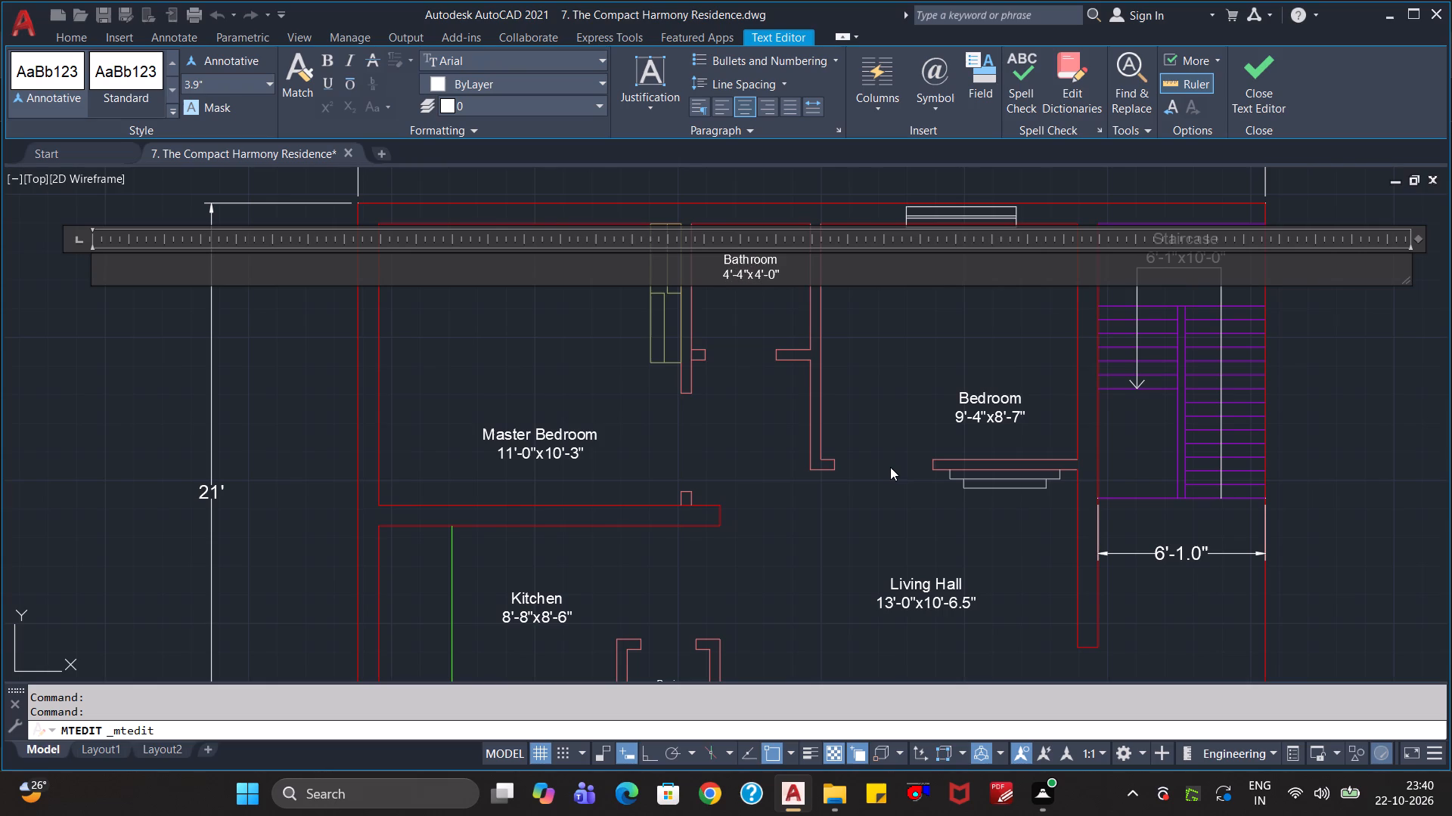
key(Right)
key(Right)
key(Right)
key(BackSpace)
key(7)
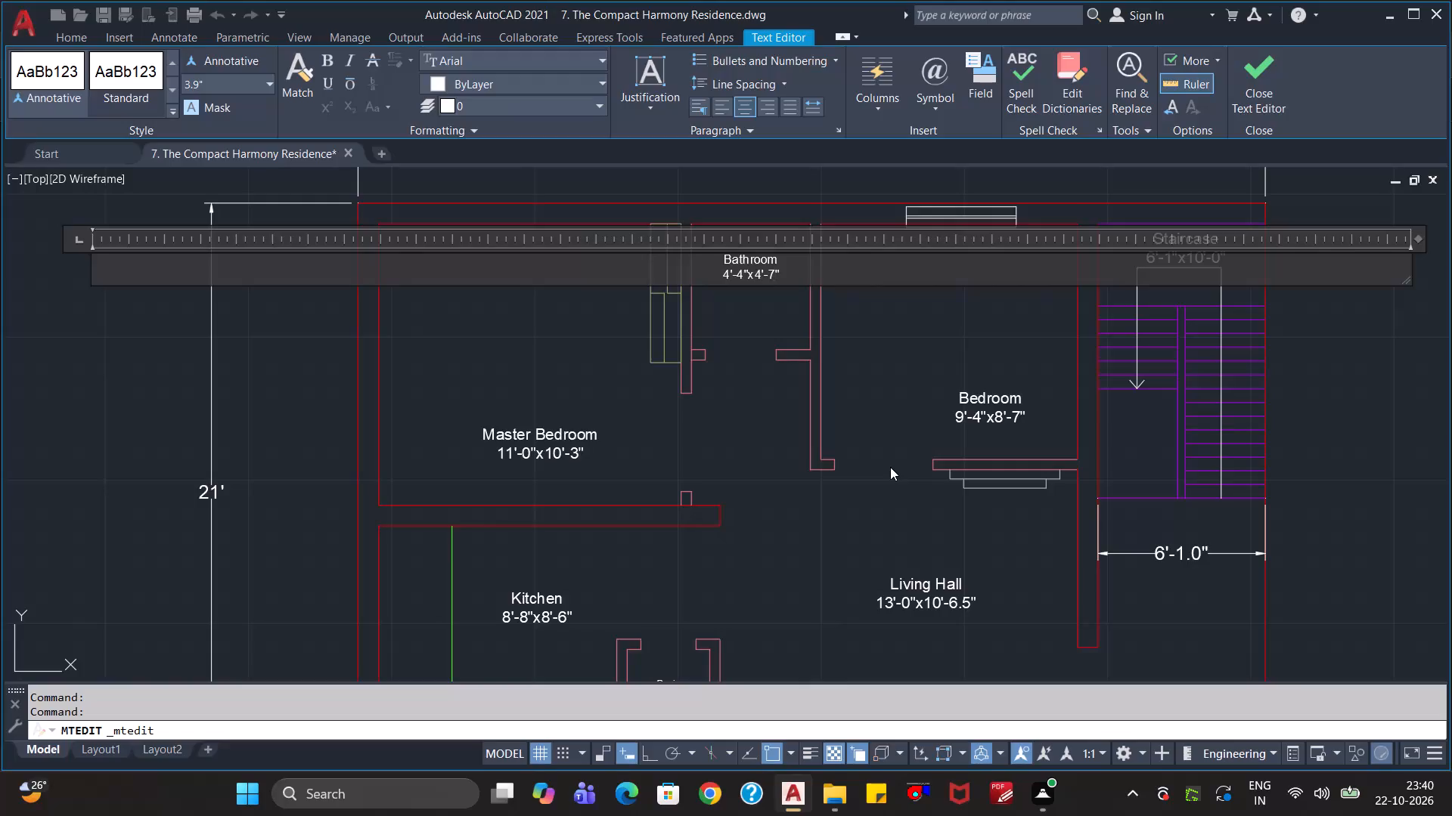
click(758, 323)
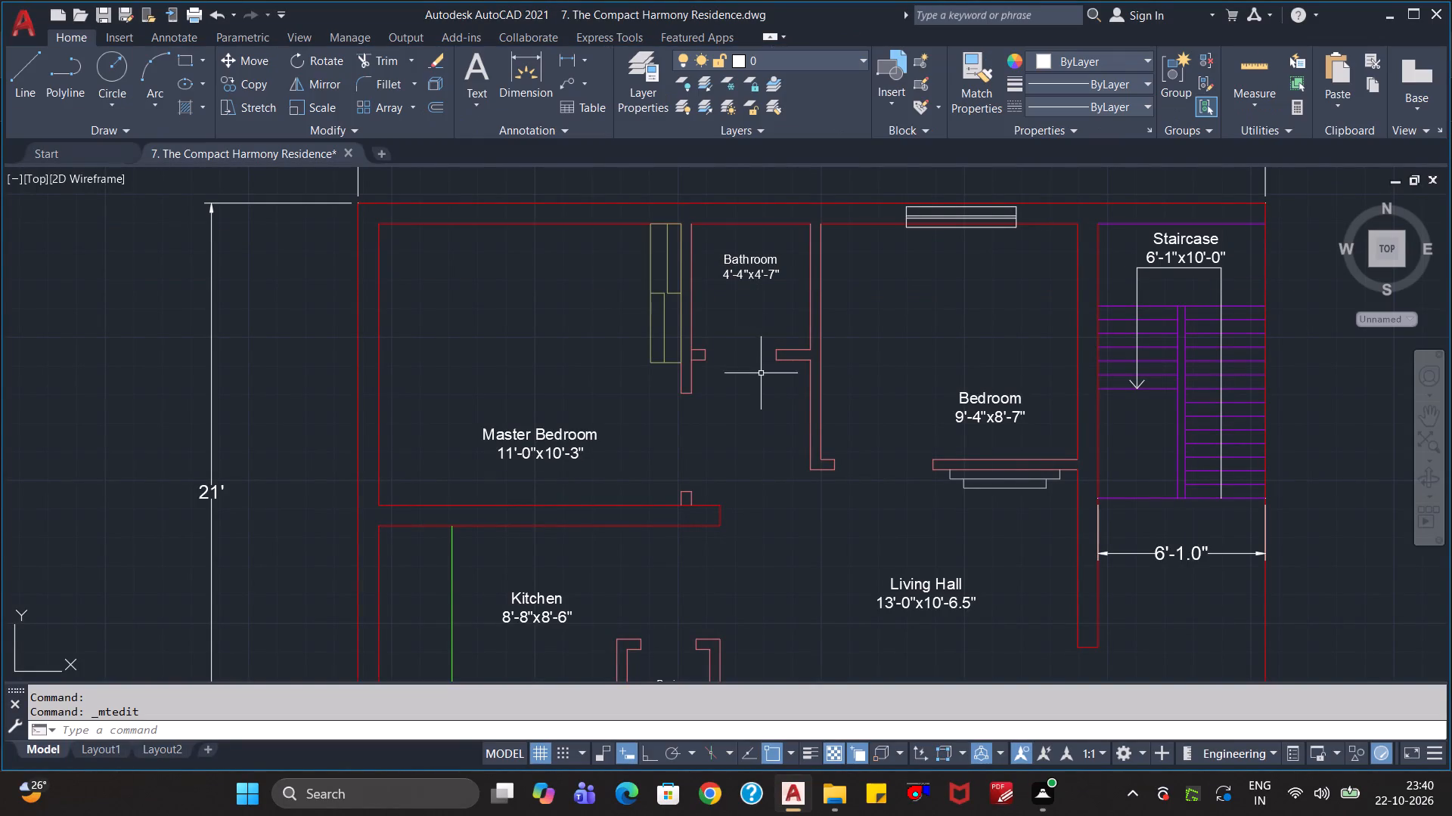
Draw a short guide line straight up from the upper-left corner of the bedroom window, crossing the outer wall line.
scroll(760, 421, down, 1)
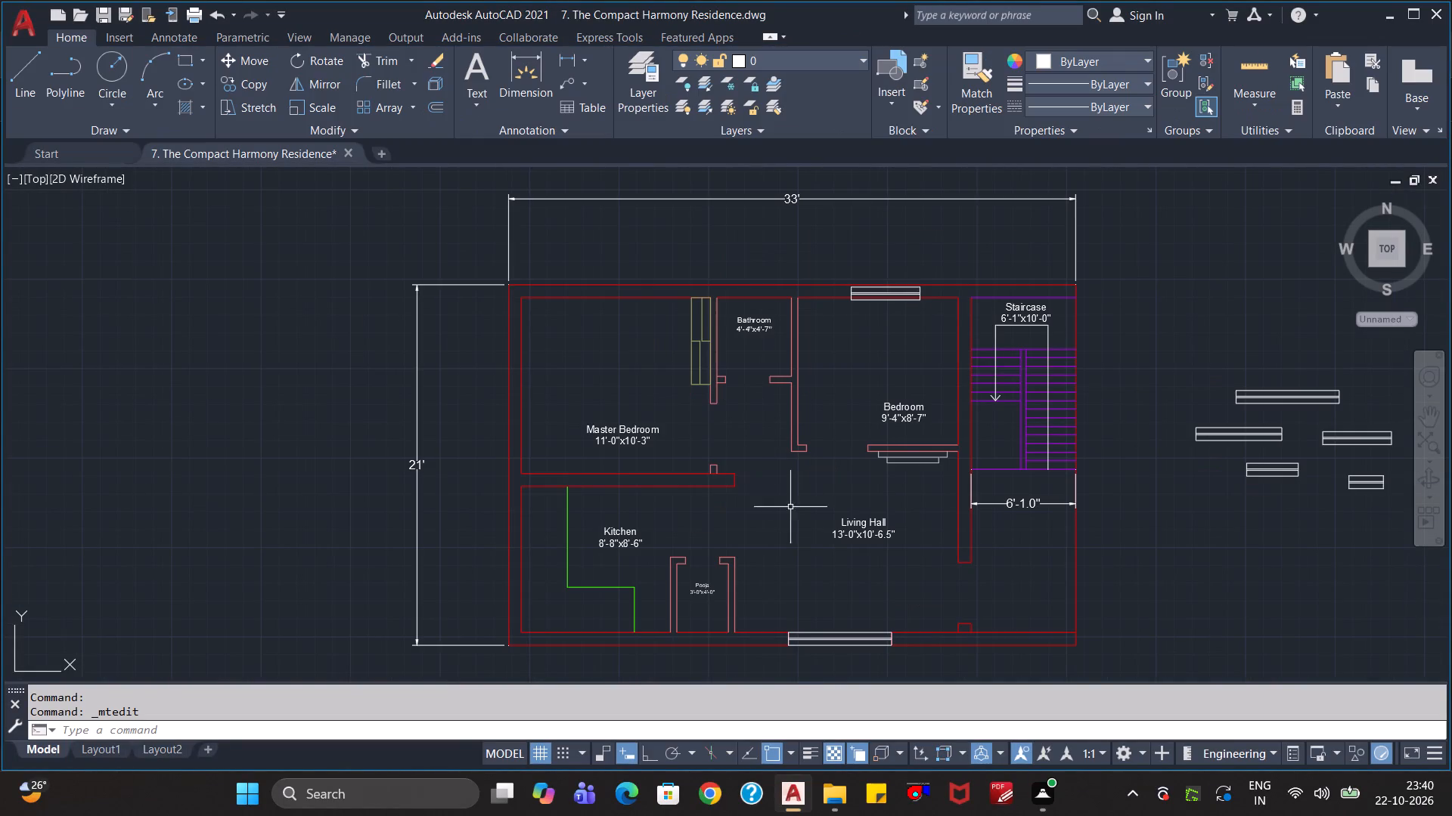
middle_drag(785, 539, 618, 461)
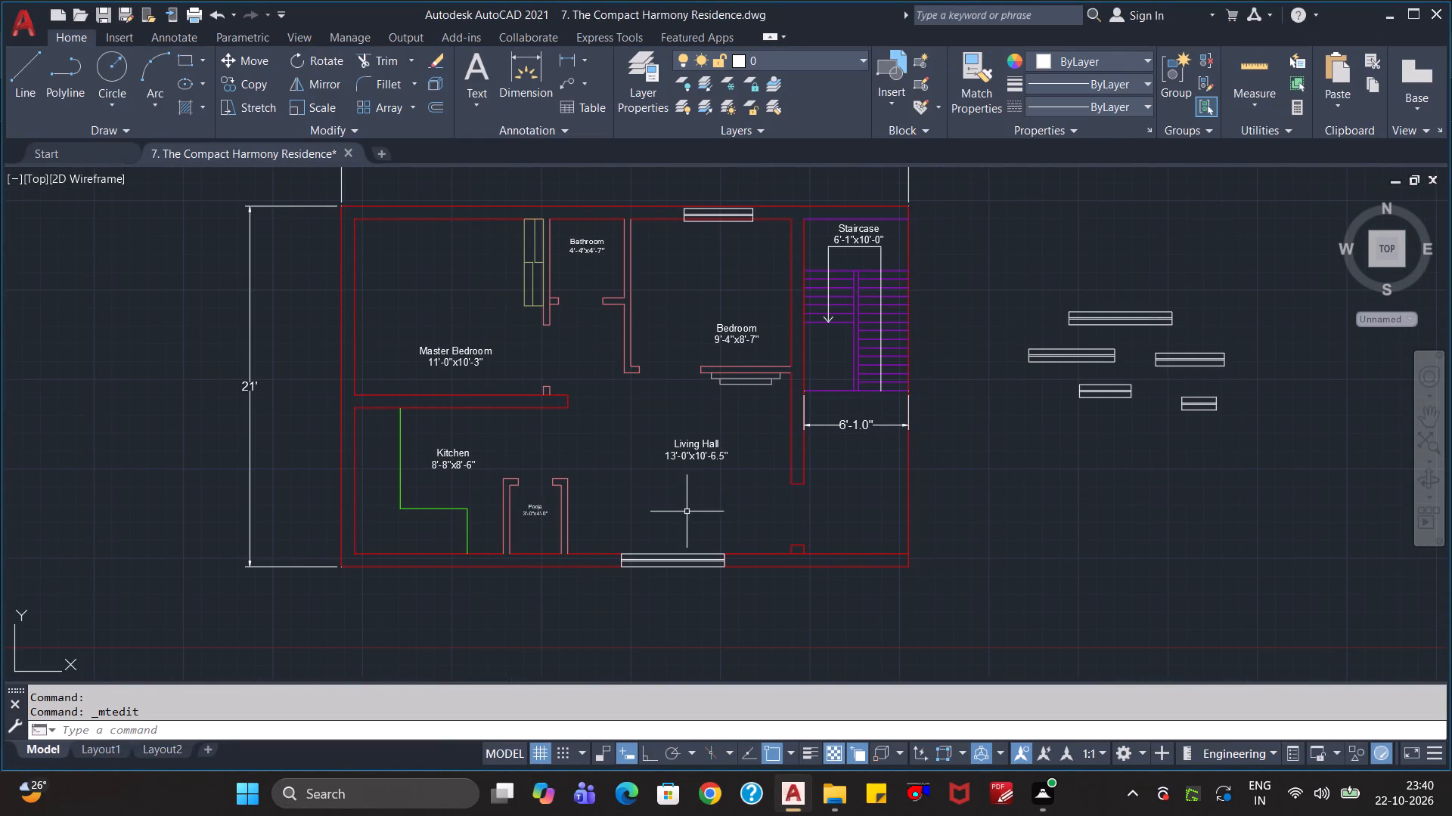
scroll(687, 512, down, 1)
scroll(721, 416, up, 2)
middle_drag(691, 281, 704, 464)
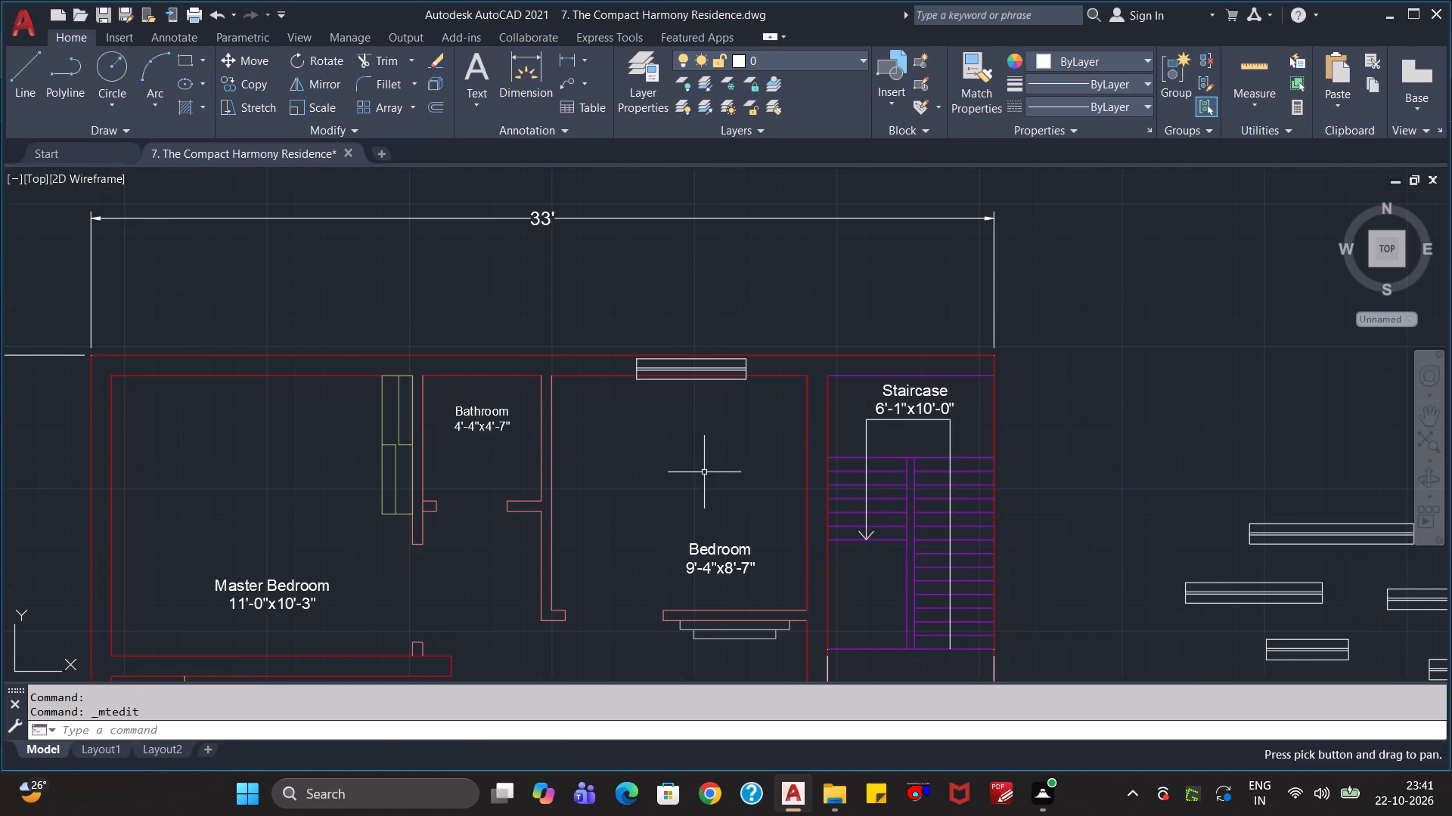
scroll(671, 453, up, 2)
middle_drag(641, 386, 642, 555)
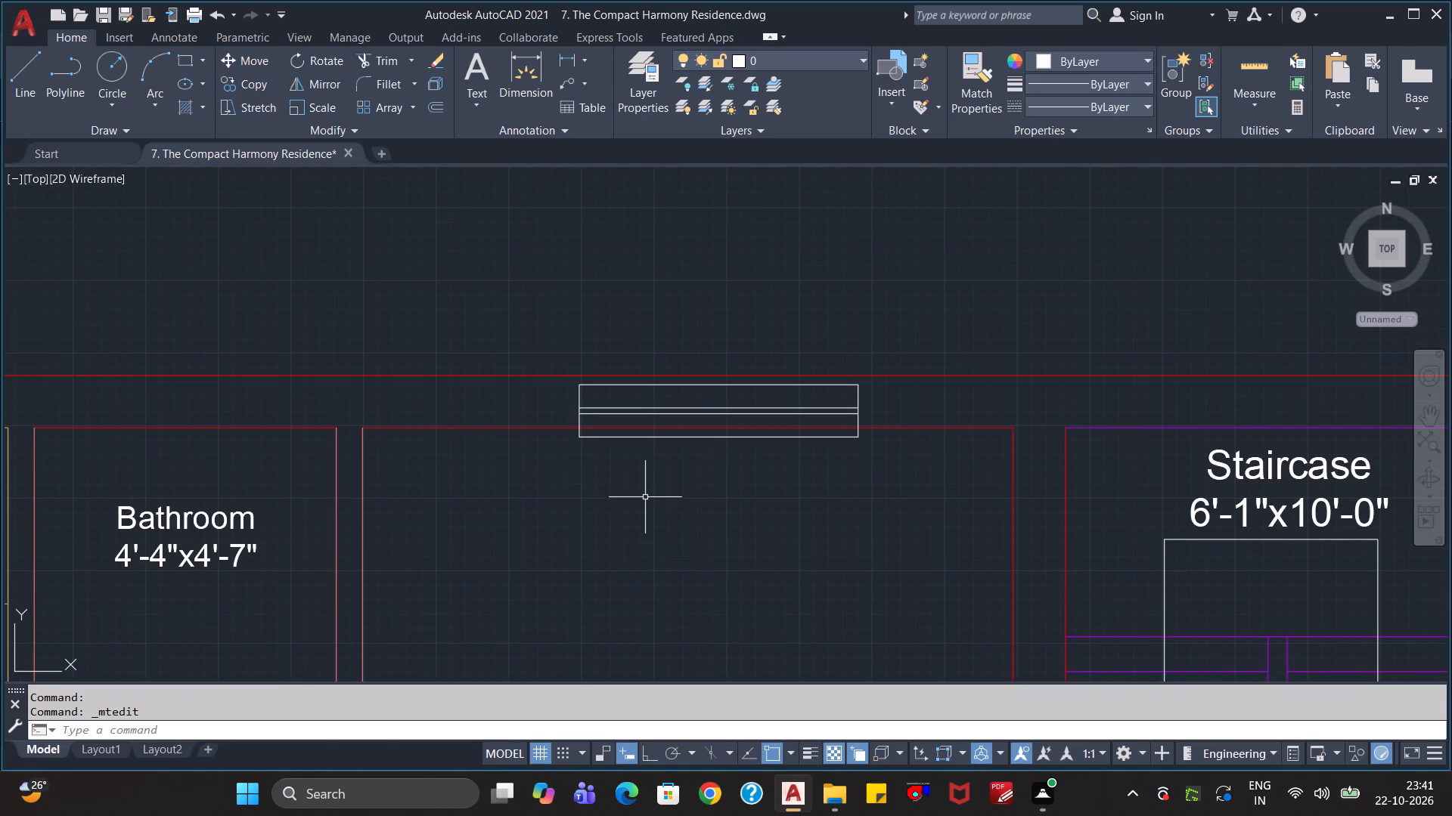
key(l)
key(Return)
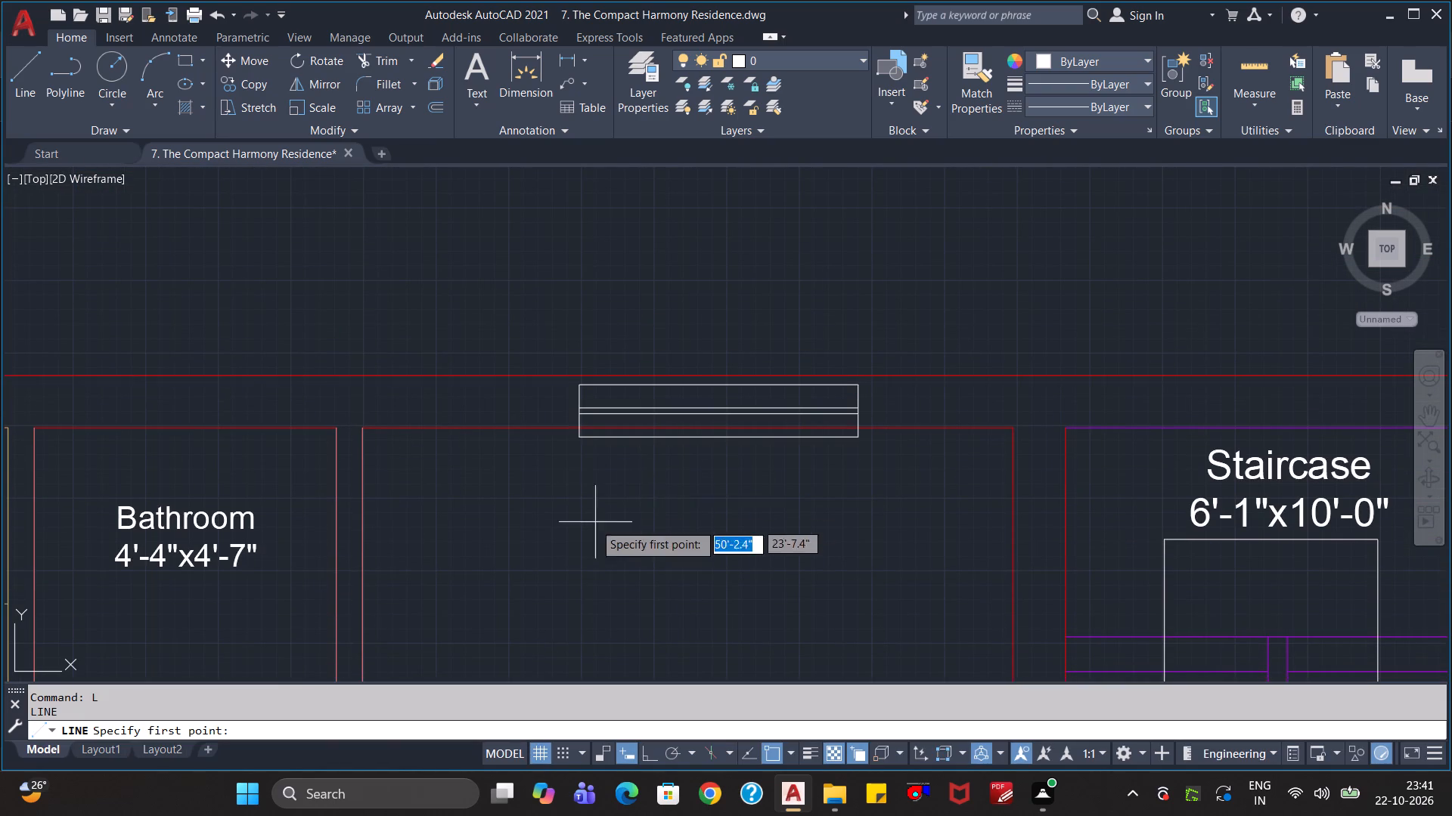
click(582, 390)
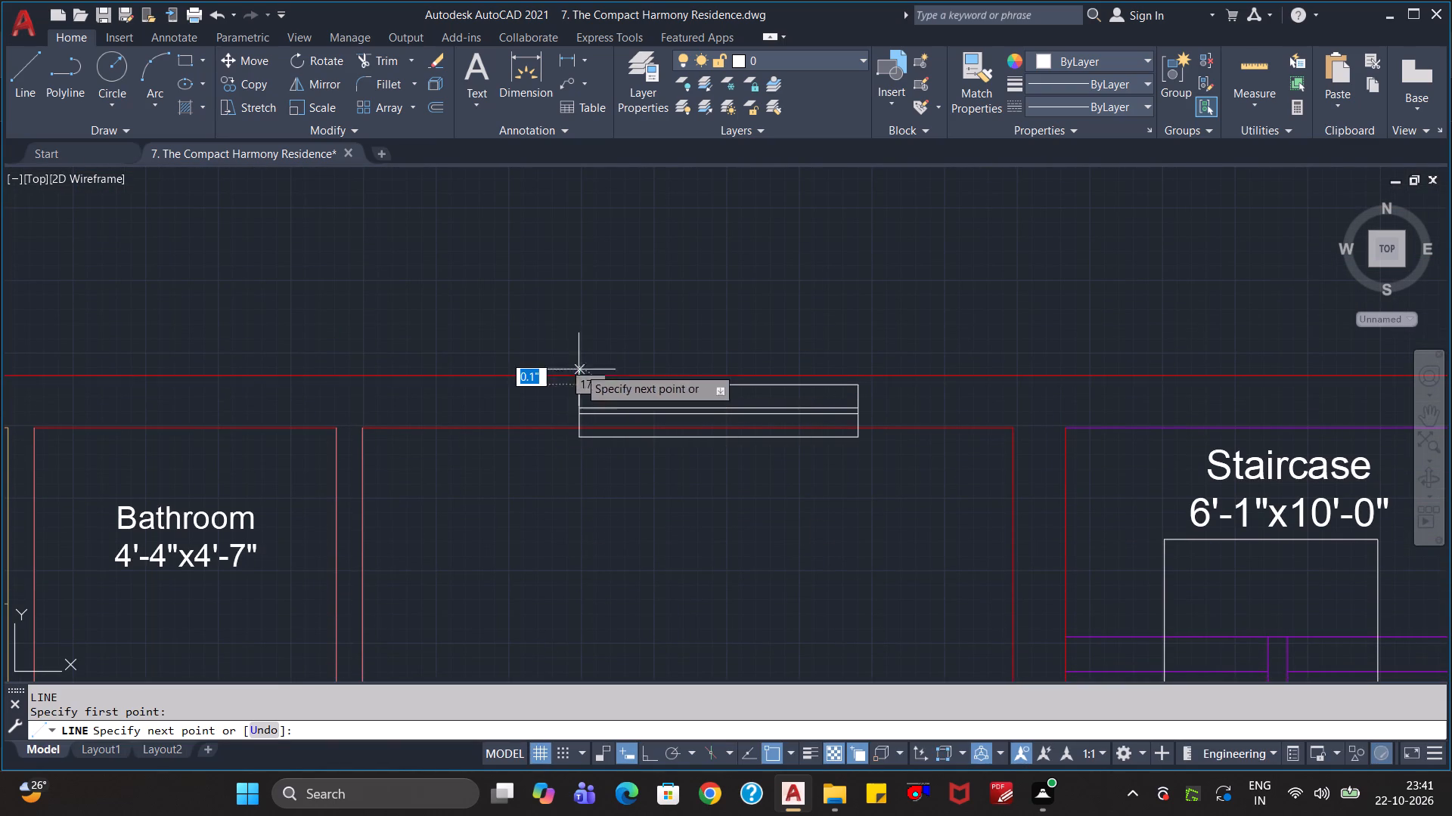
click(579, 344)
key(Escape)
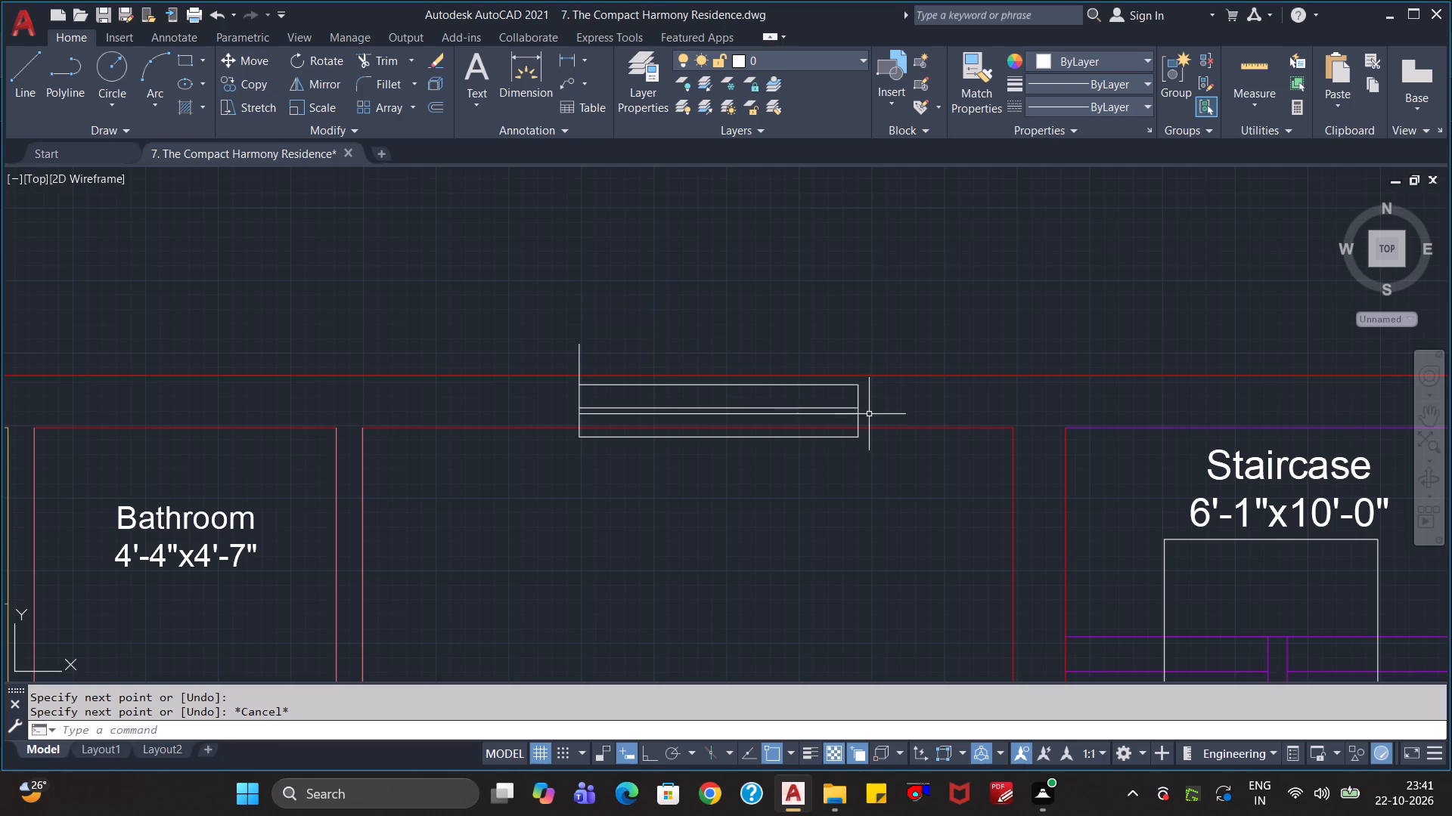
Draw a second vertical guide line, with Ortho on, up from the bedroom window's upper-right corner past the outer wall line.
key(l)
key(Return)
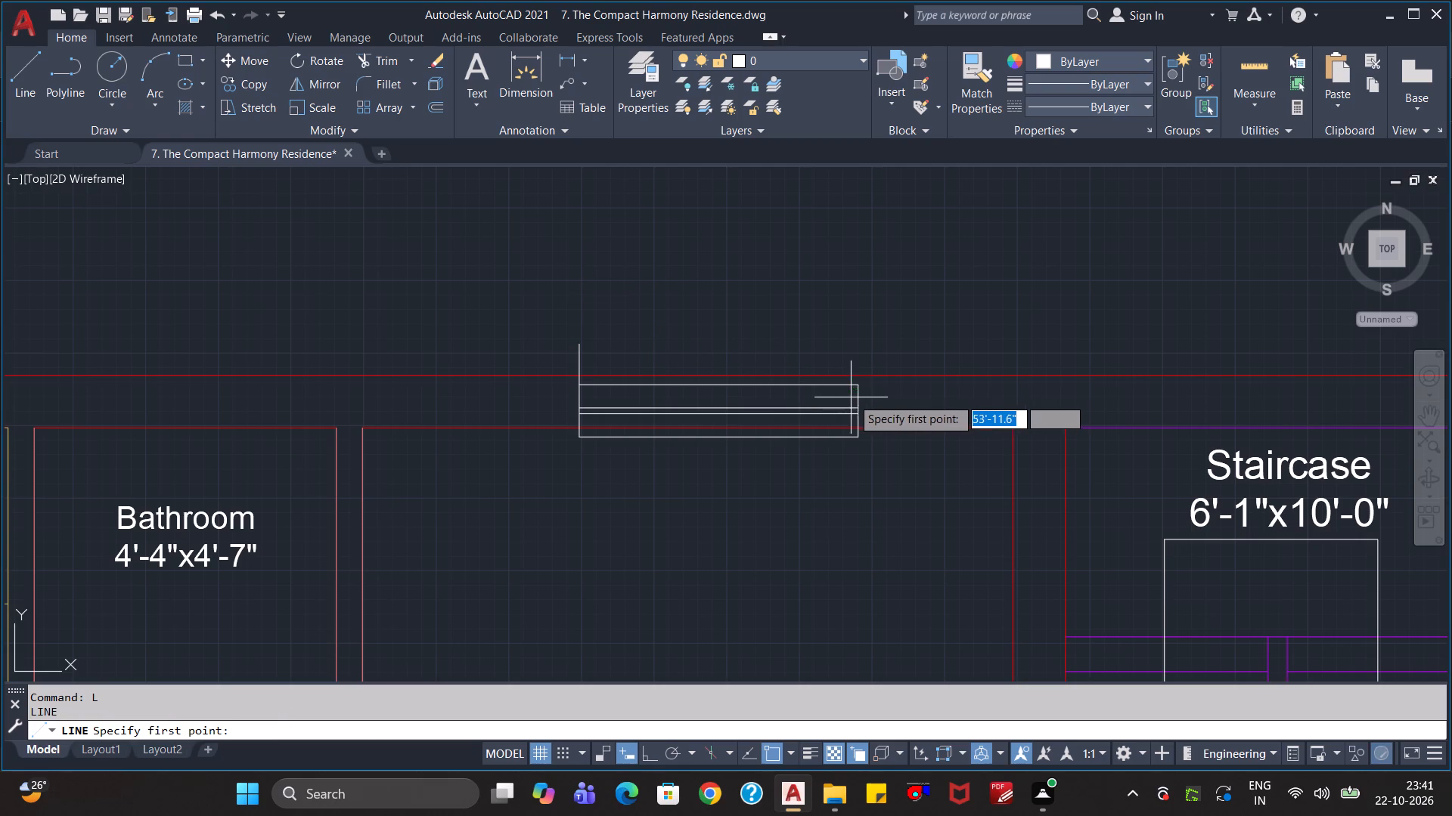
click(857, 394)
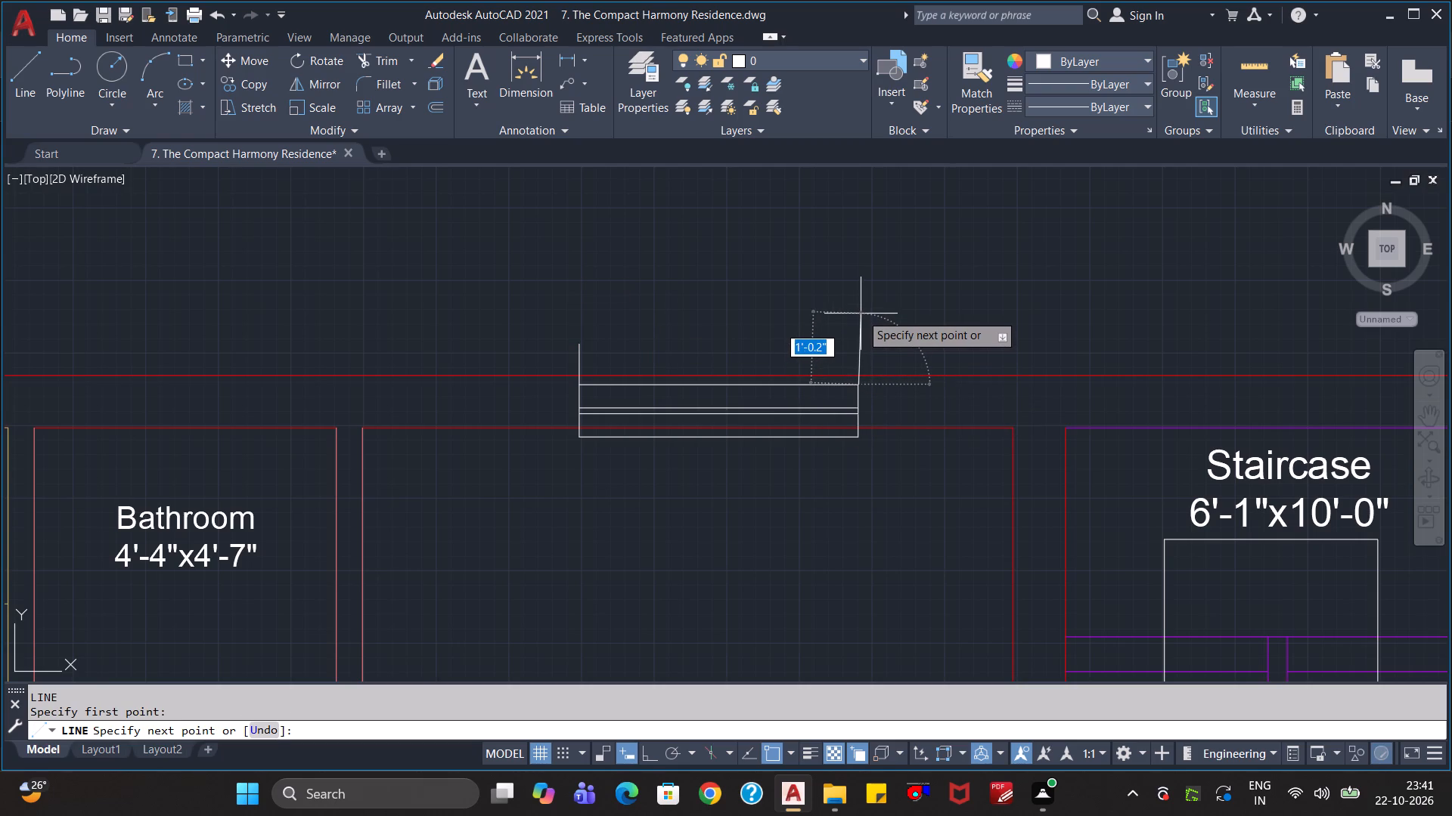
key(F8)
click(870, 294)
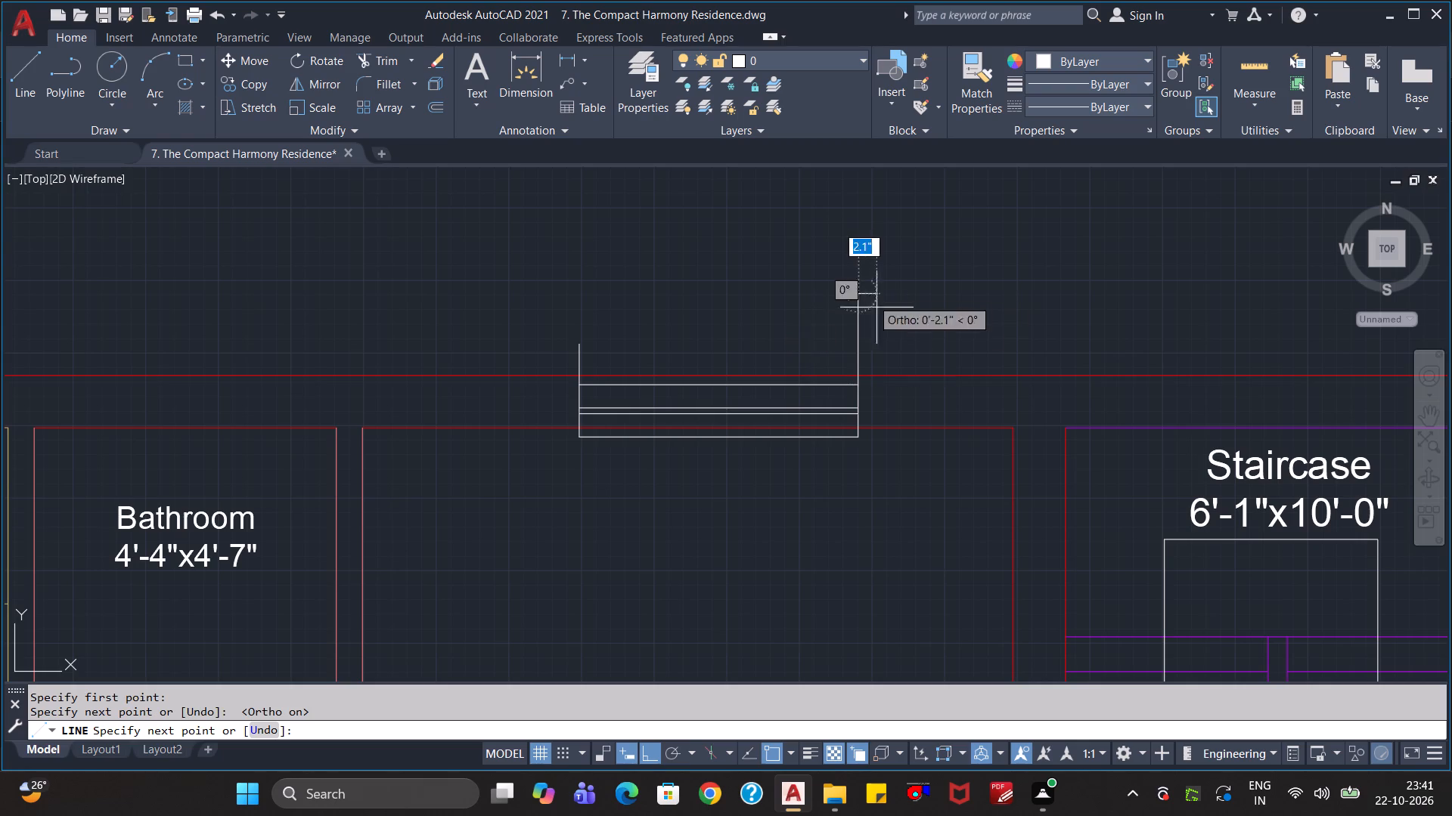
key(Escape)
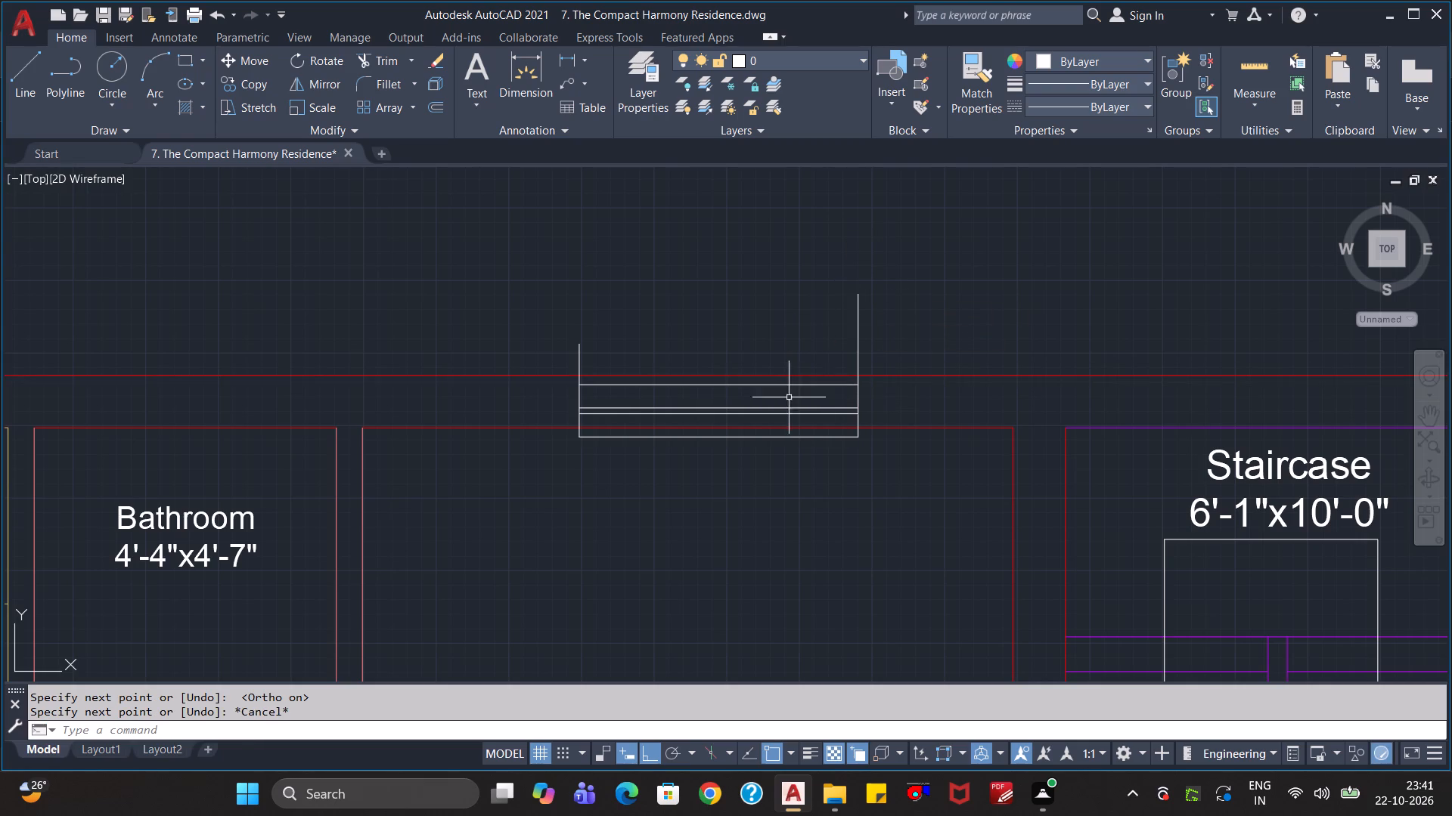
Move the bedroom window up from its upper-right corner to where the guide line meets the outer wall line.
click(871, 406)
click(840, 406)
key(m)
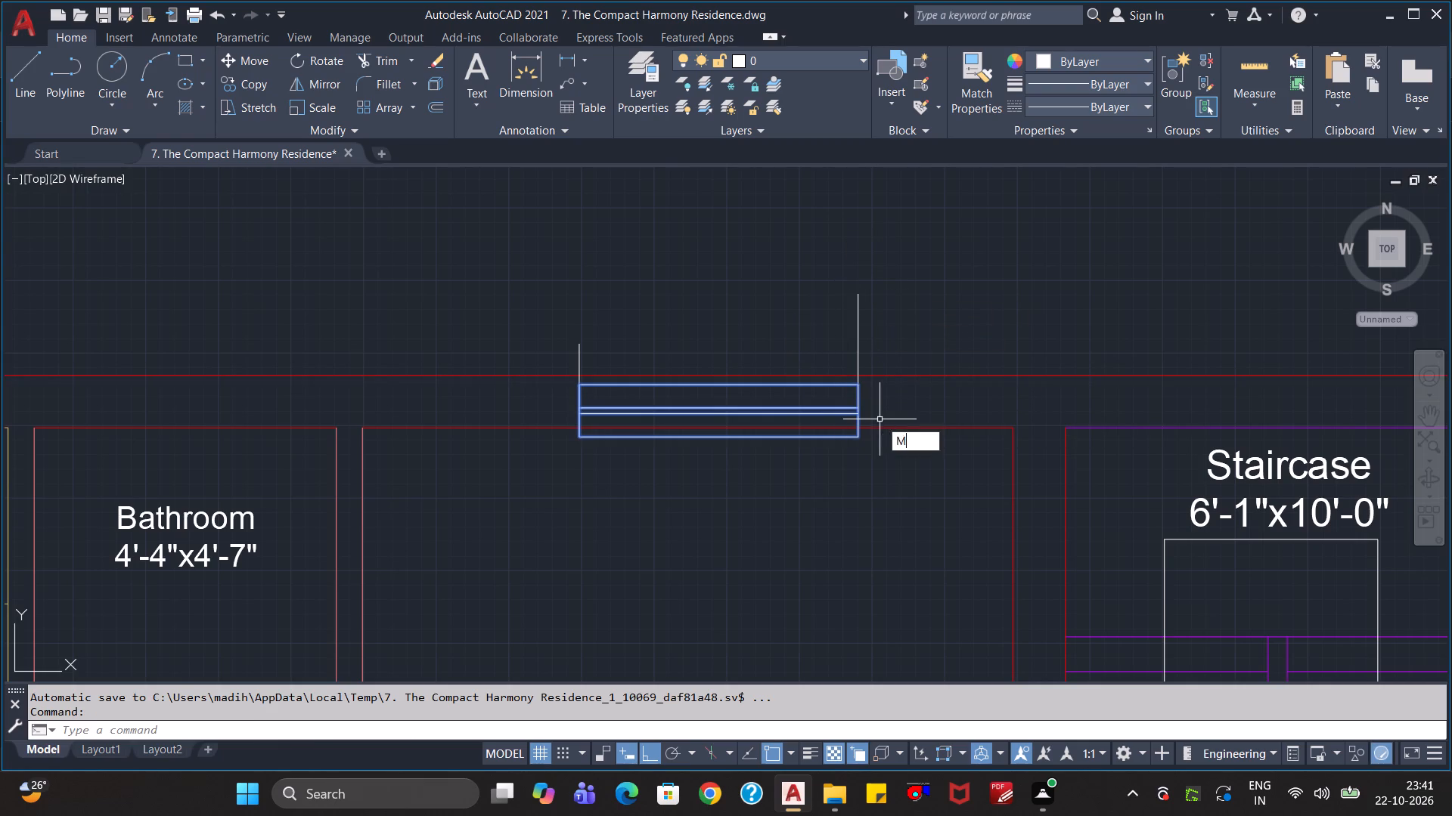
key(Return)
click(856, 390)
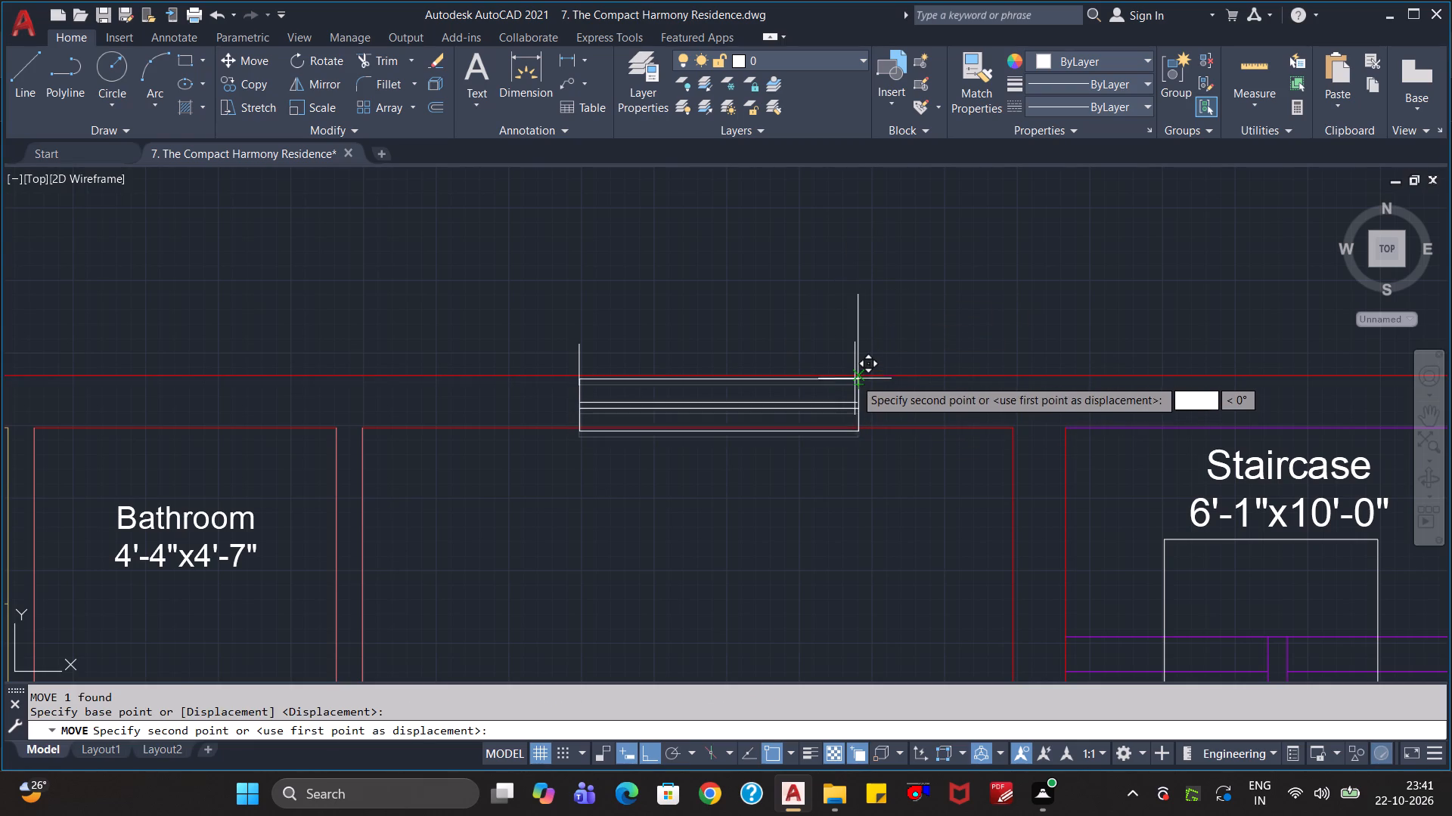
click(855, 376)
key(Escape)
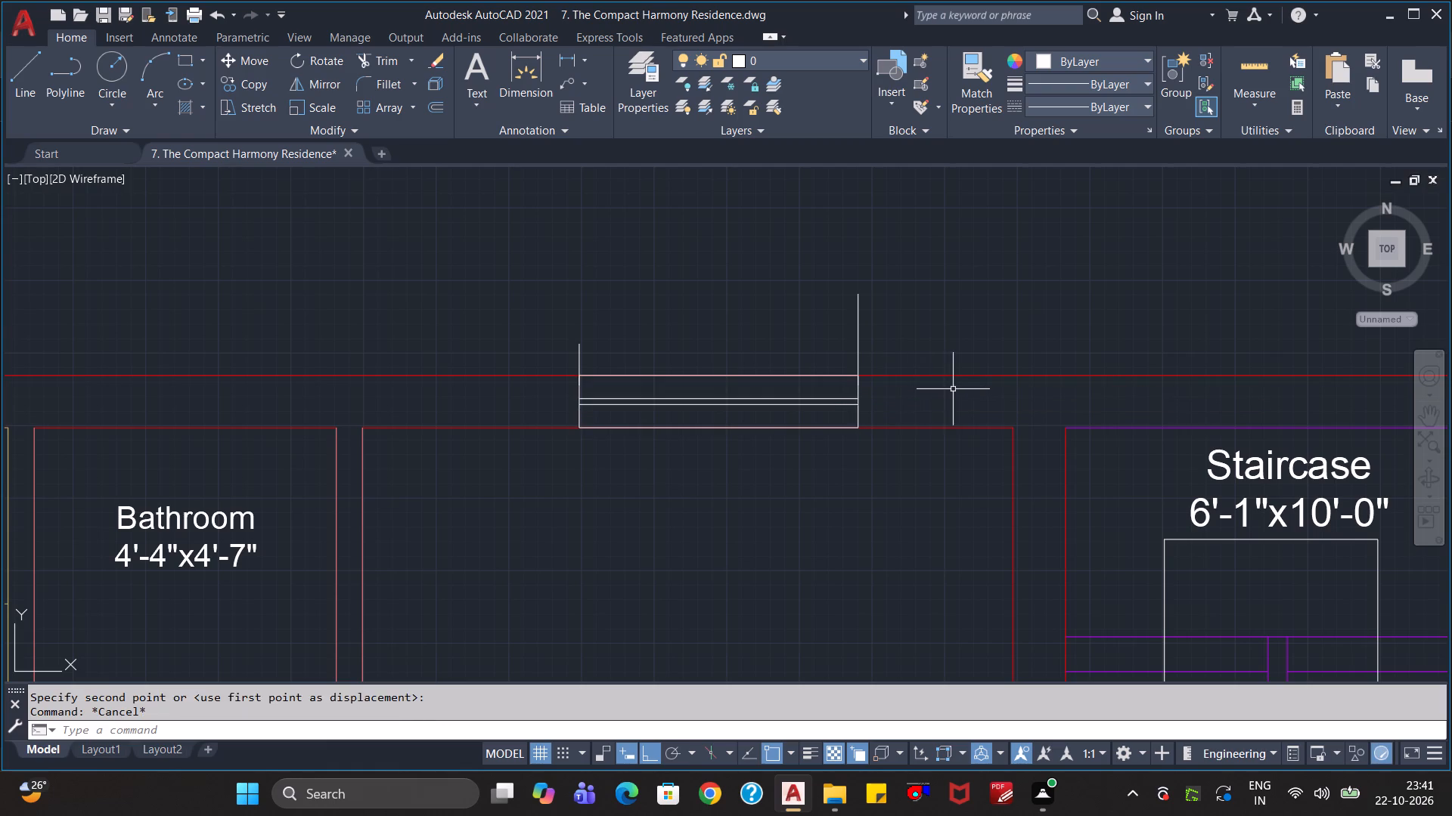
key(Escape)
key(Escape)
Delete the two vertical guide lines above the bedroom window.
click(904, 353)
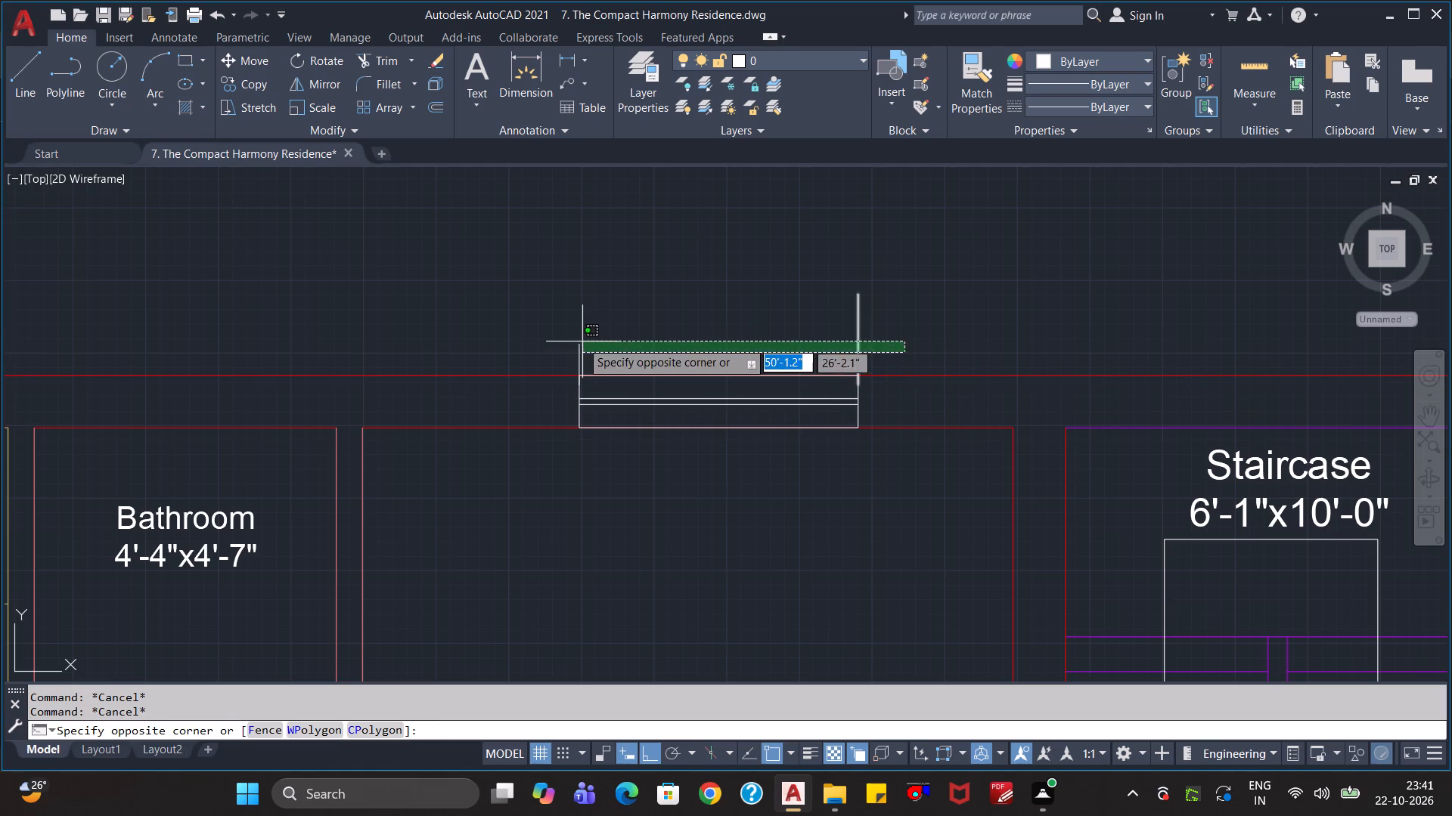
click(557, 343)
key(Delete)
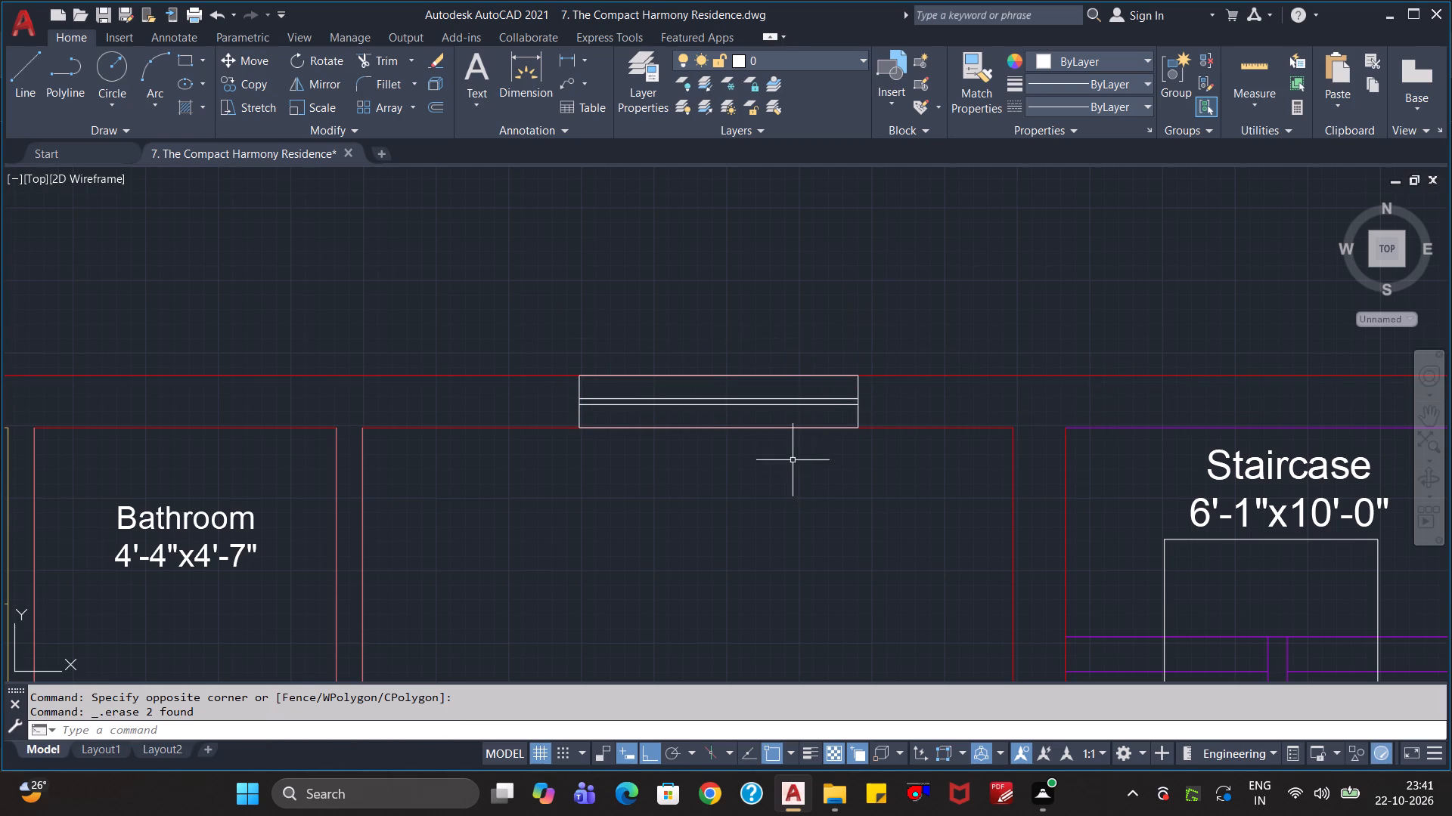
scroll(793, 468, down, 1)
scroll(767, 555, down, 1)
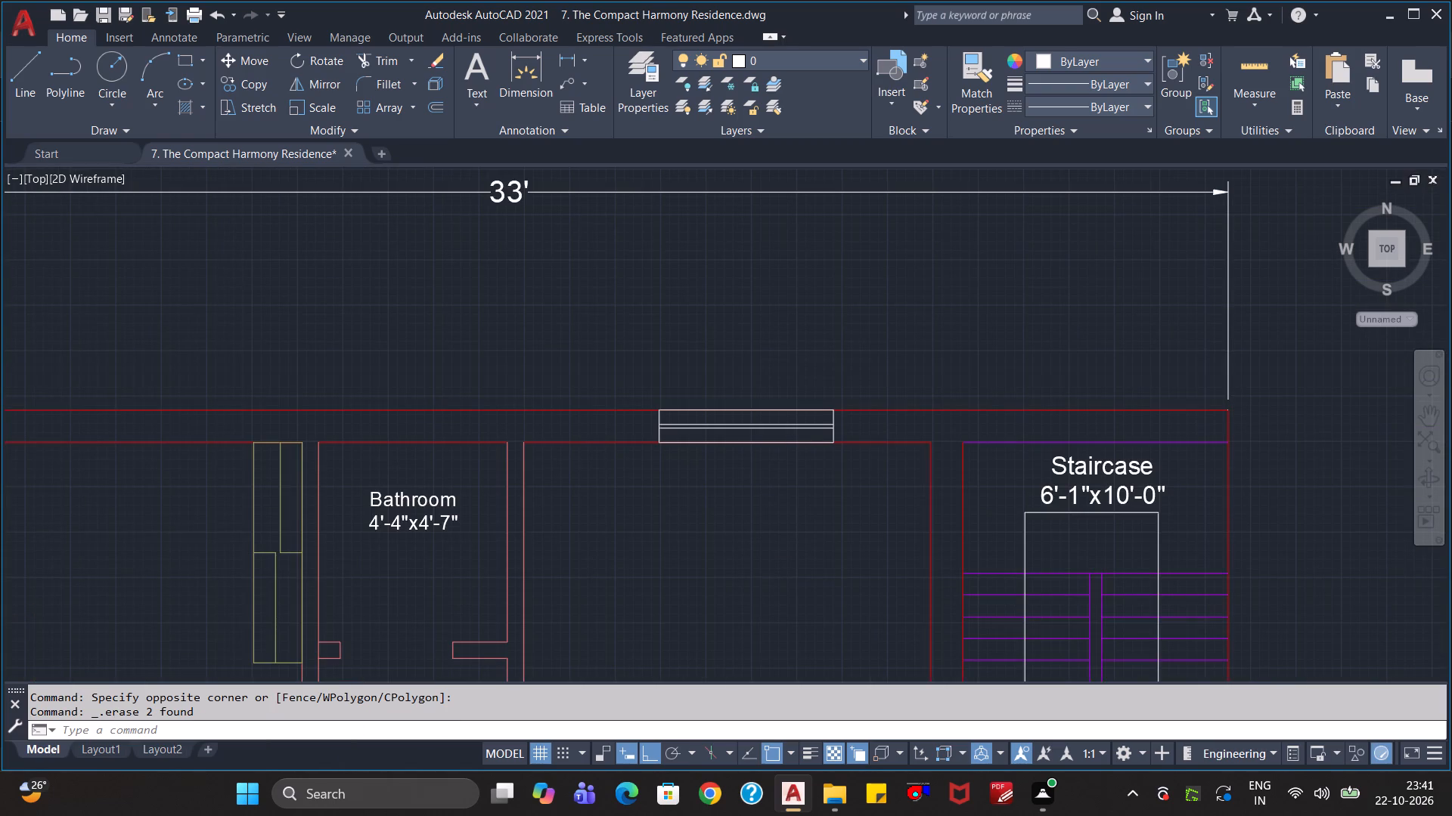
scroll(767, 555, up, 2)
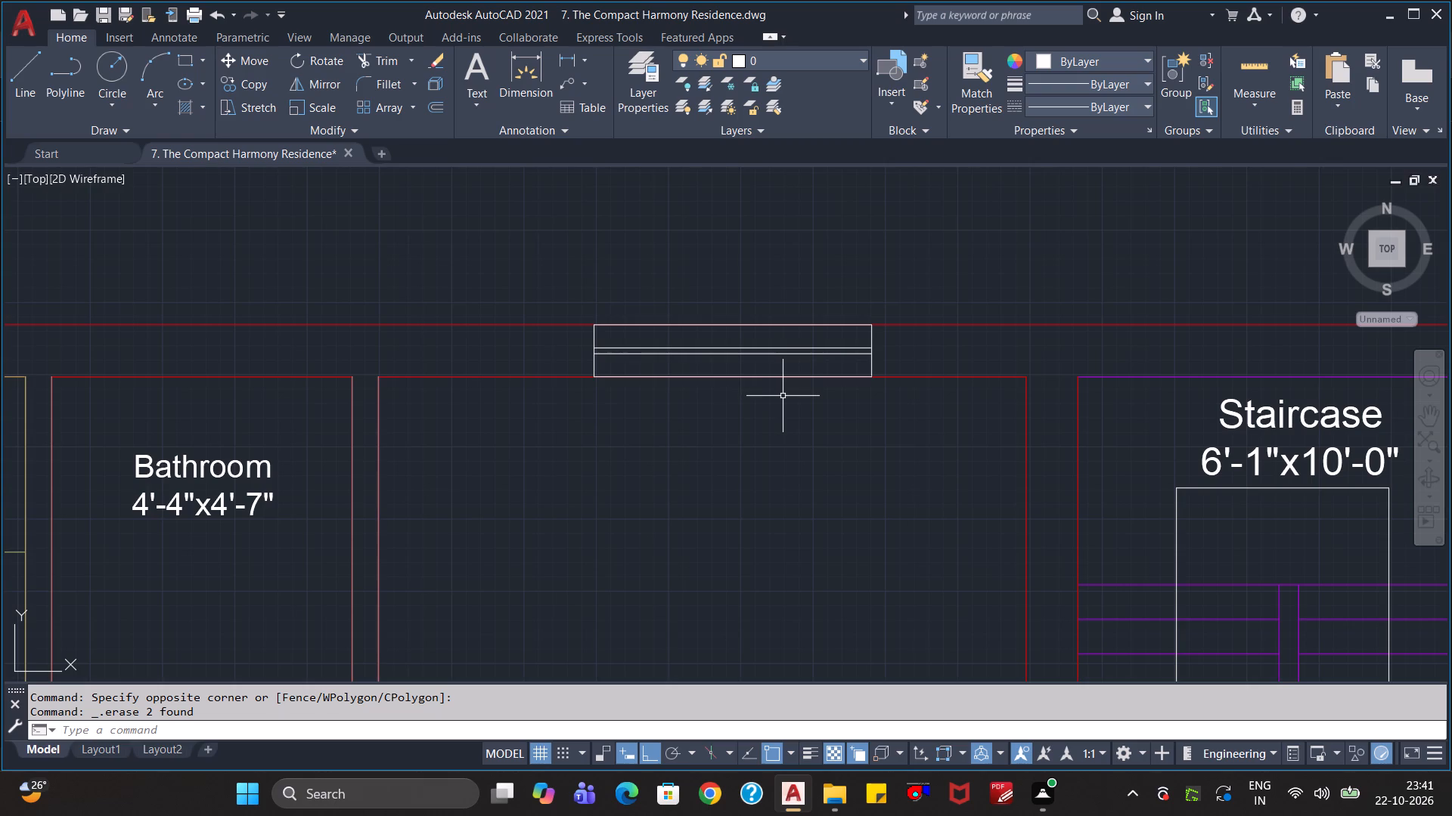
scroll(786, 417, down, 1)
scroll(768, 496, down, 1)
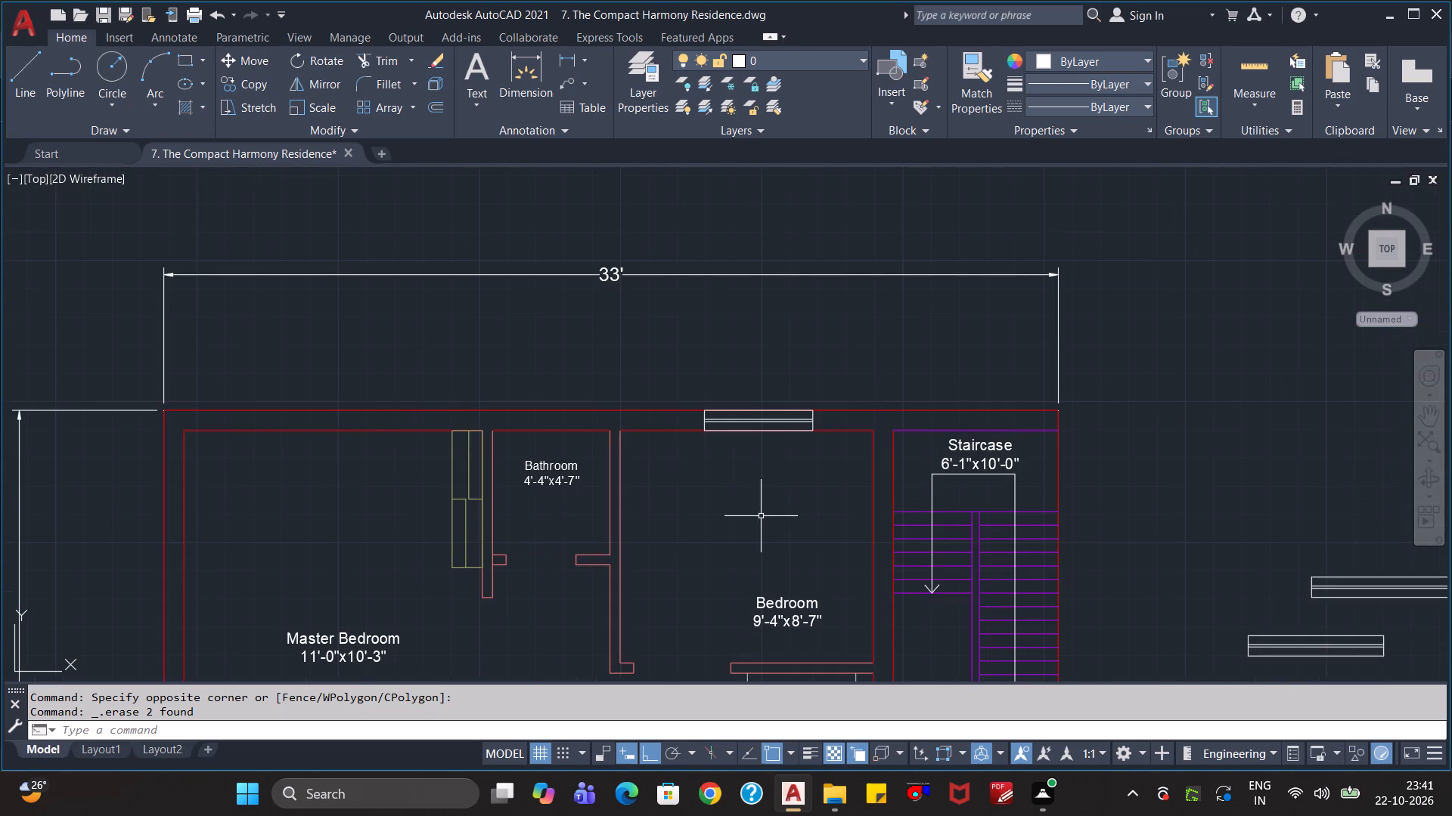
Save the floor plan drawing with the aligned bedroom window.
click(783, 418)
scroll(711, 438, down, 3)
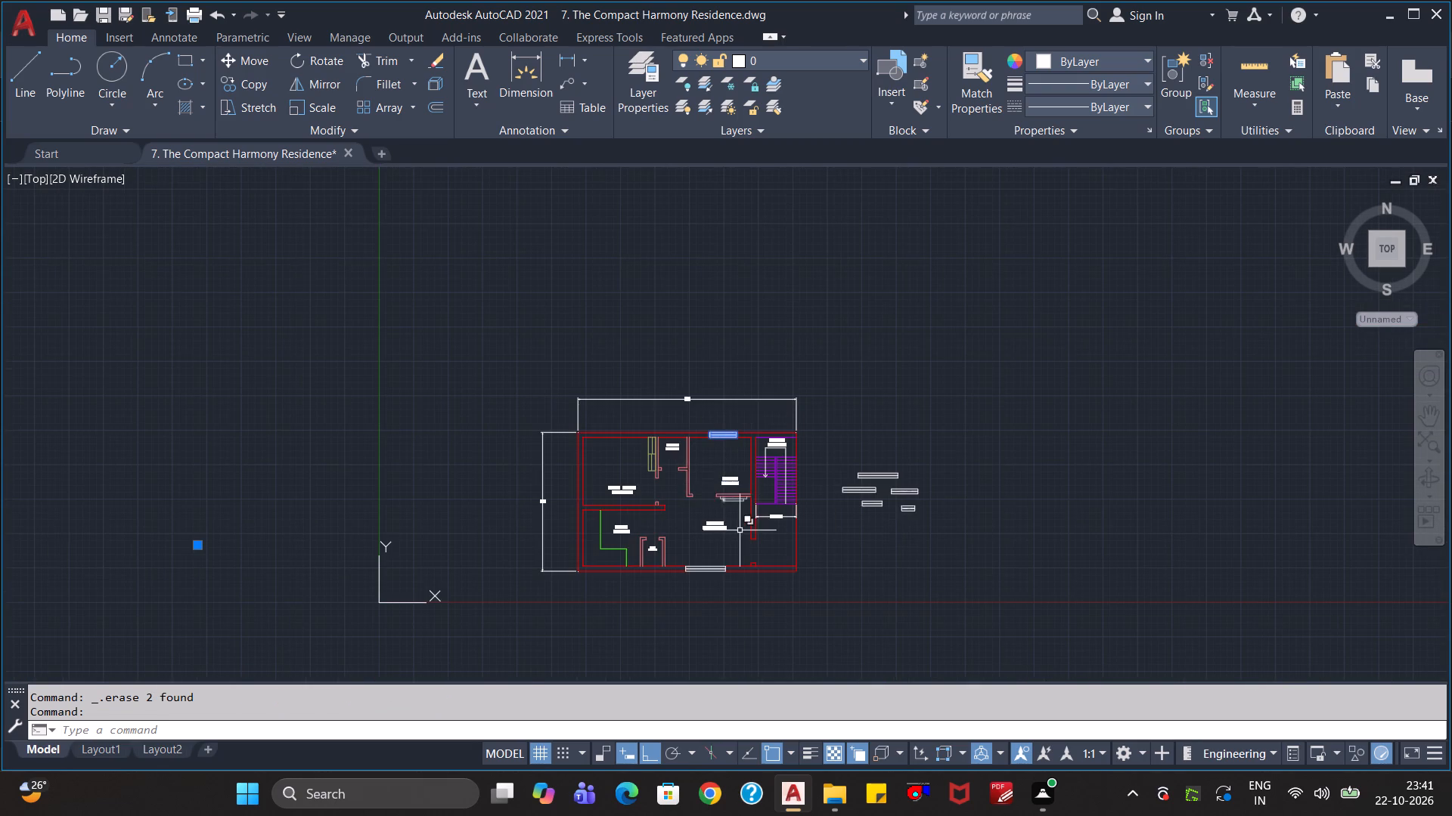
scroll(740, 530, up, 2)
key(Escape)
key(Escape)
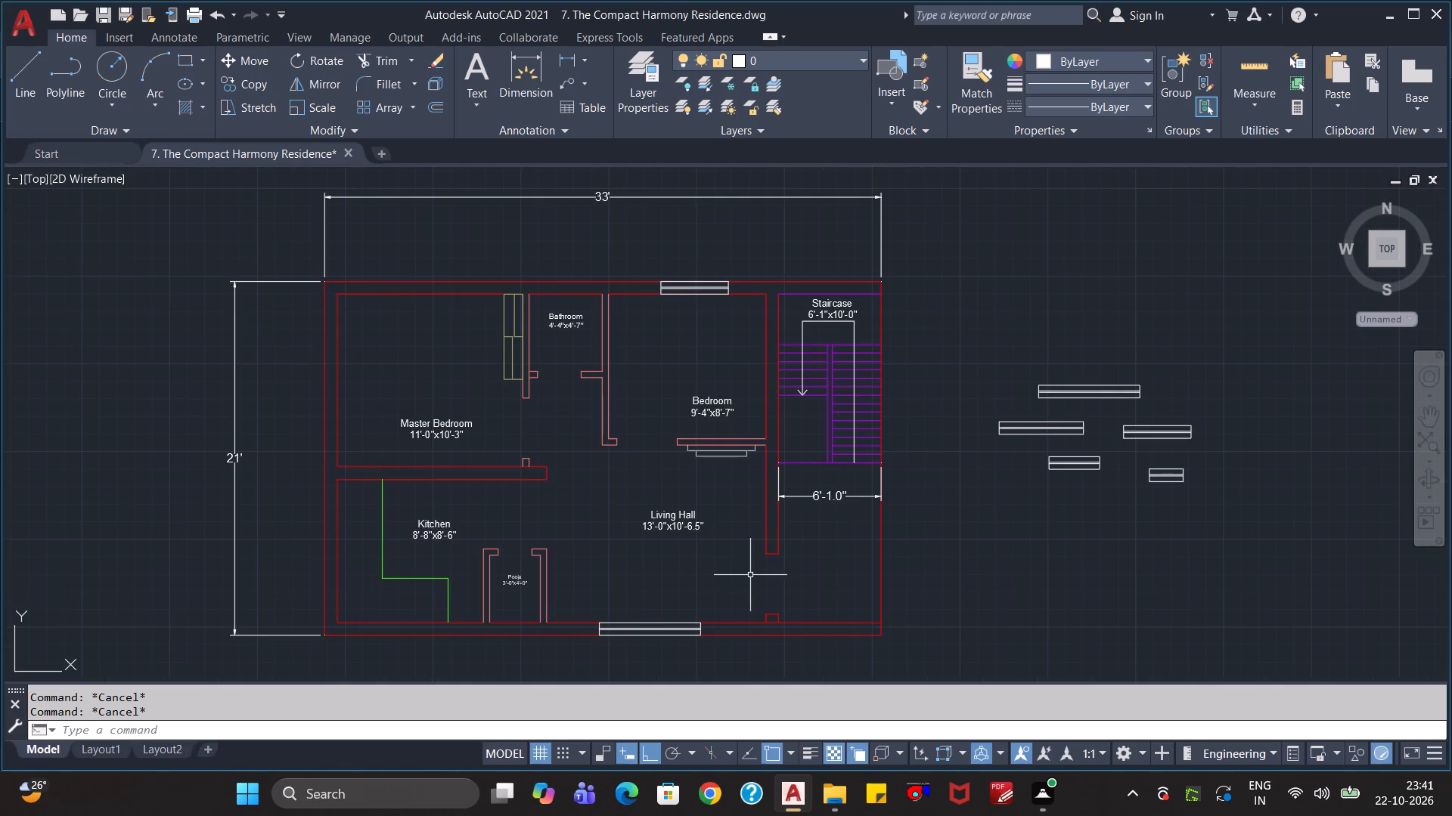
middle_drag(676, 345, 768, 360)
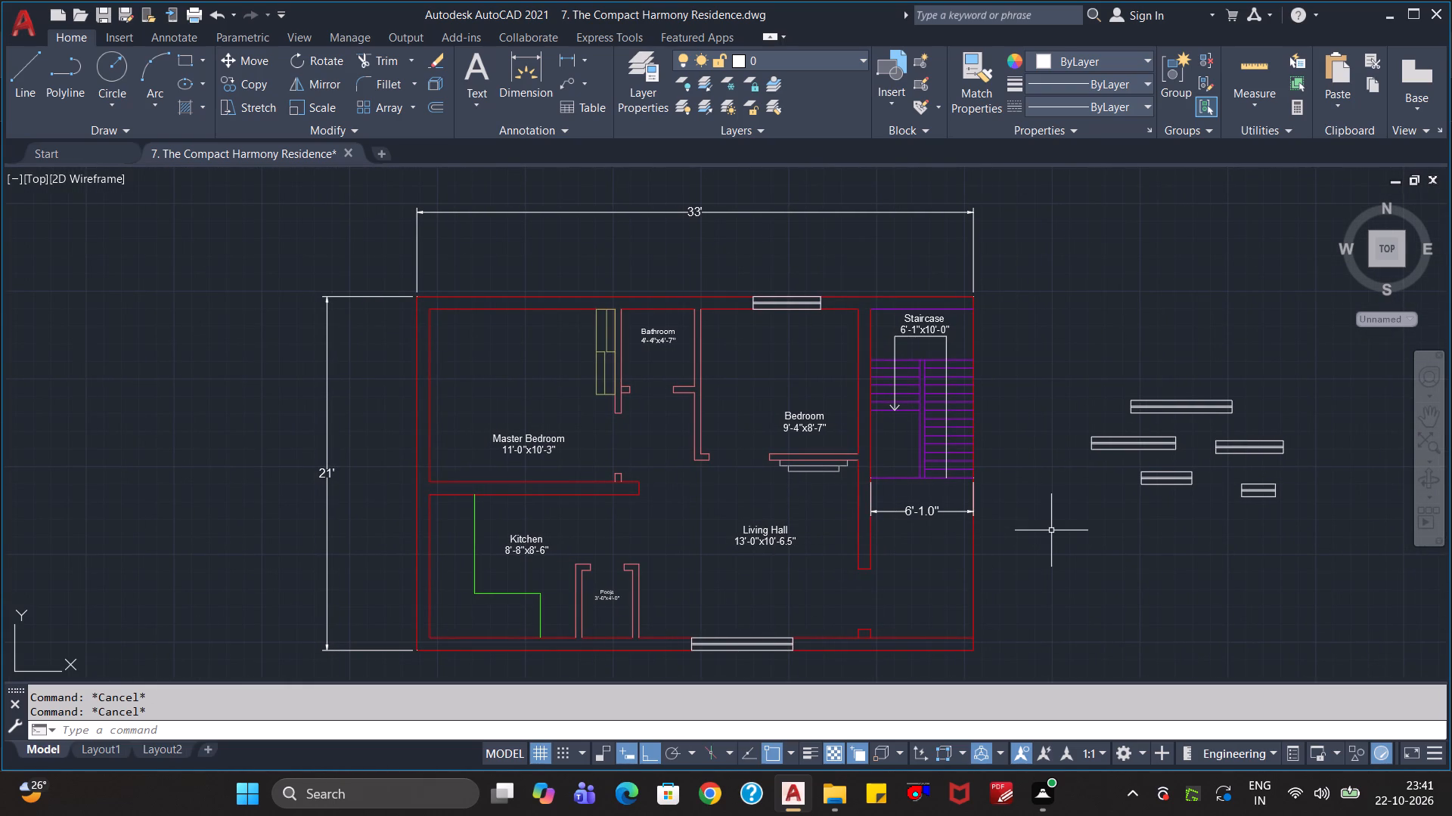
key(ctrl+s)
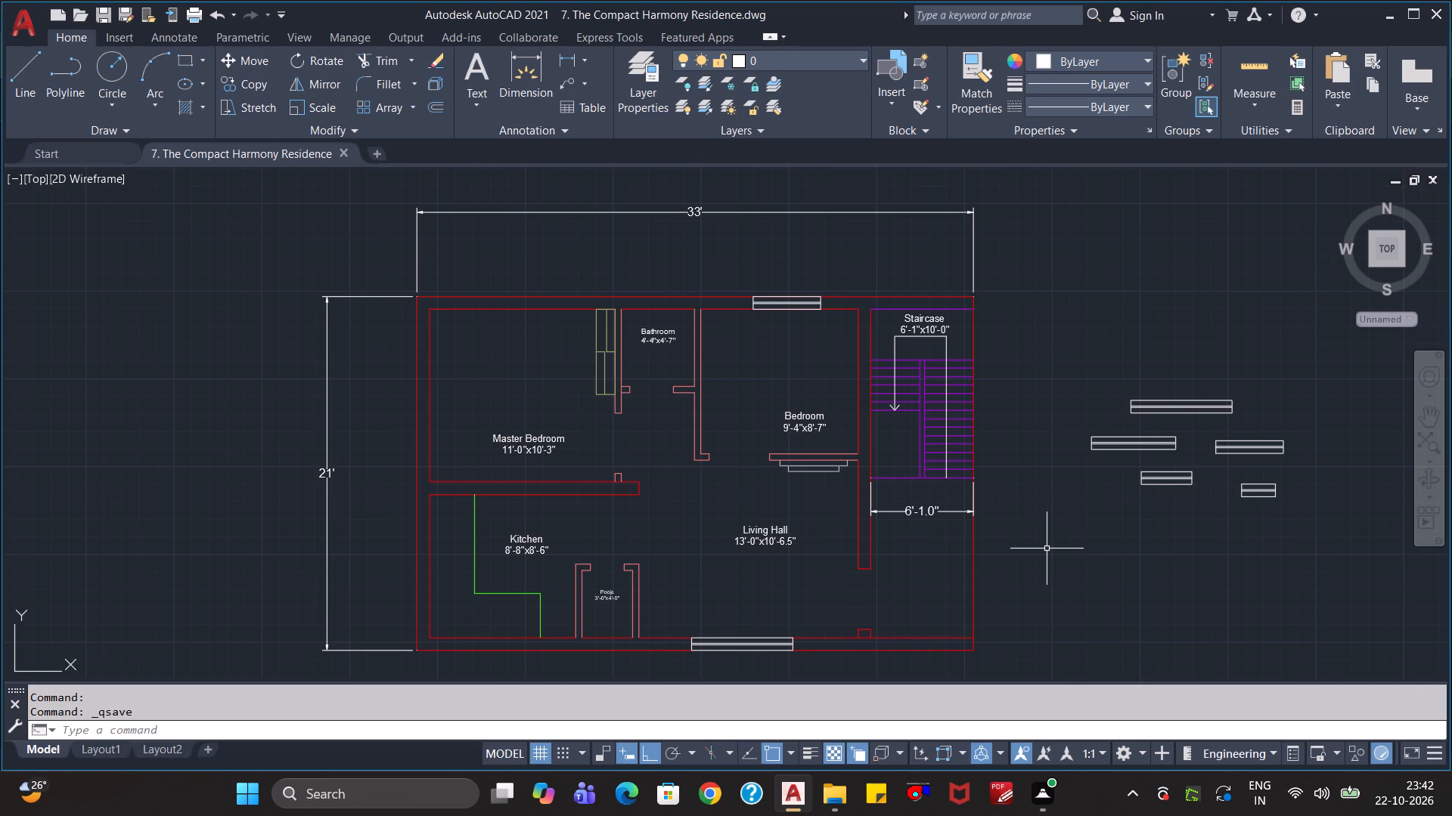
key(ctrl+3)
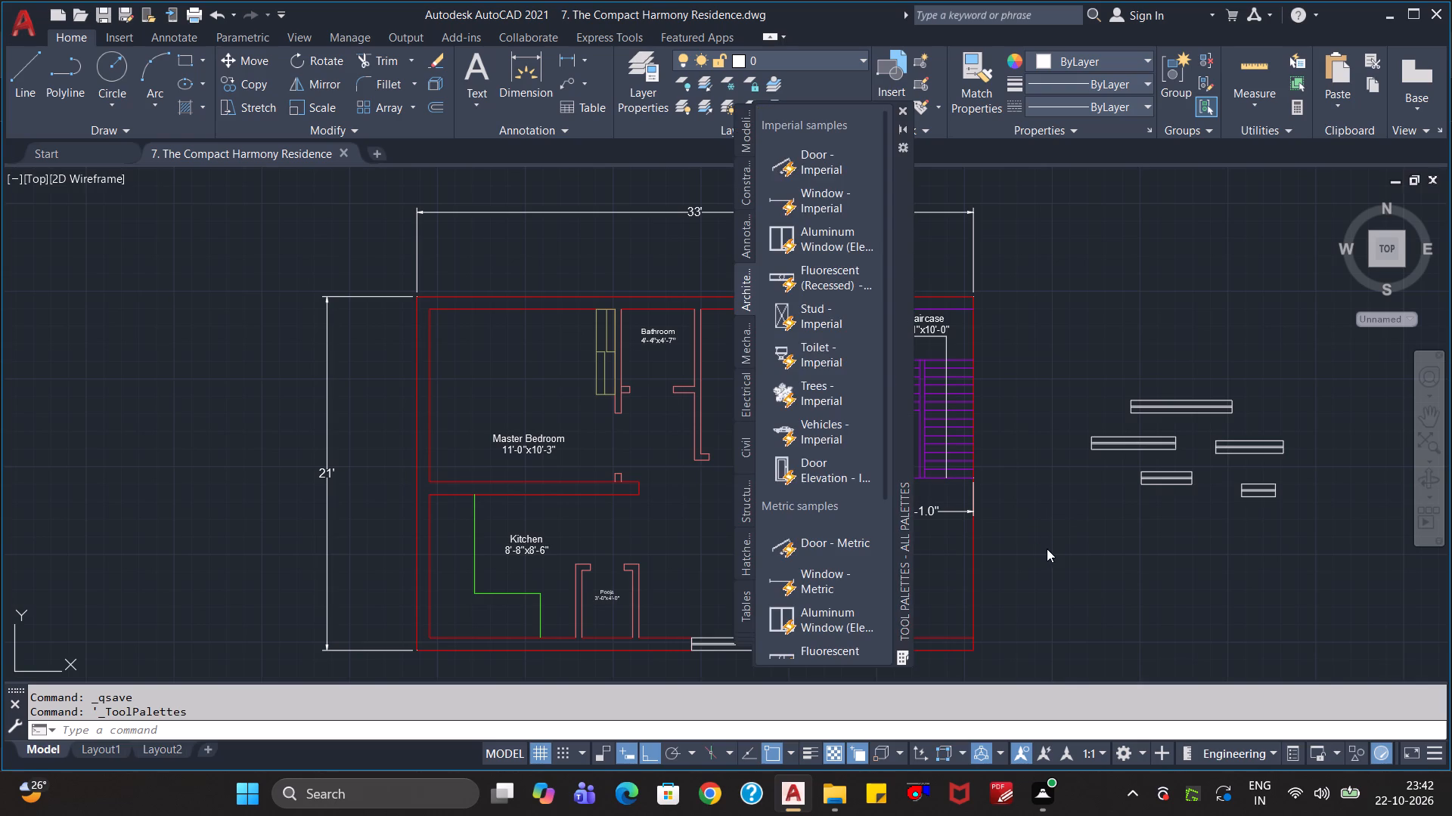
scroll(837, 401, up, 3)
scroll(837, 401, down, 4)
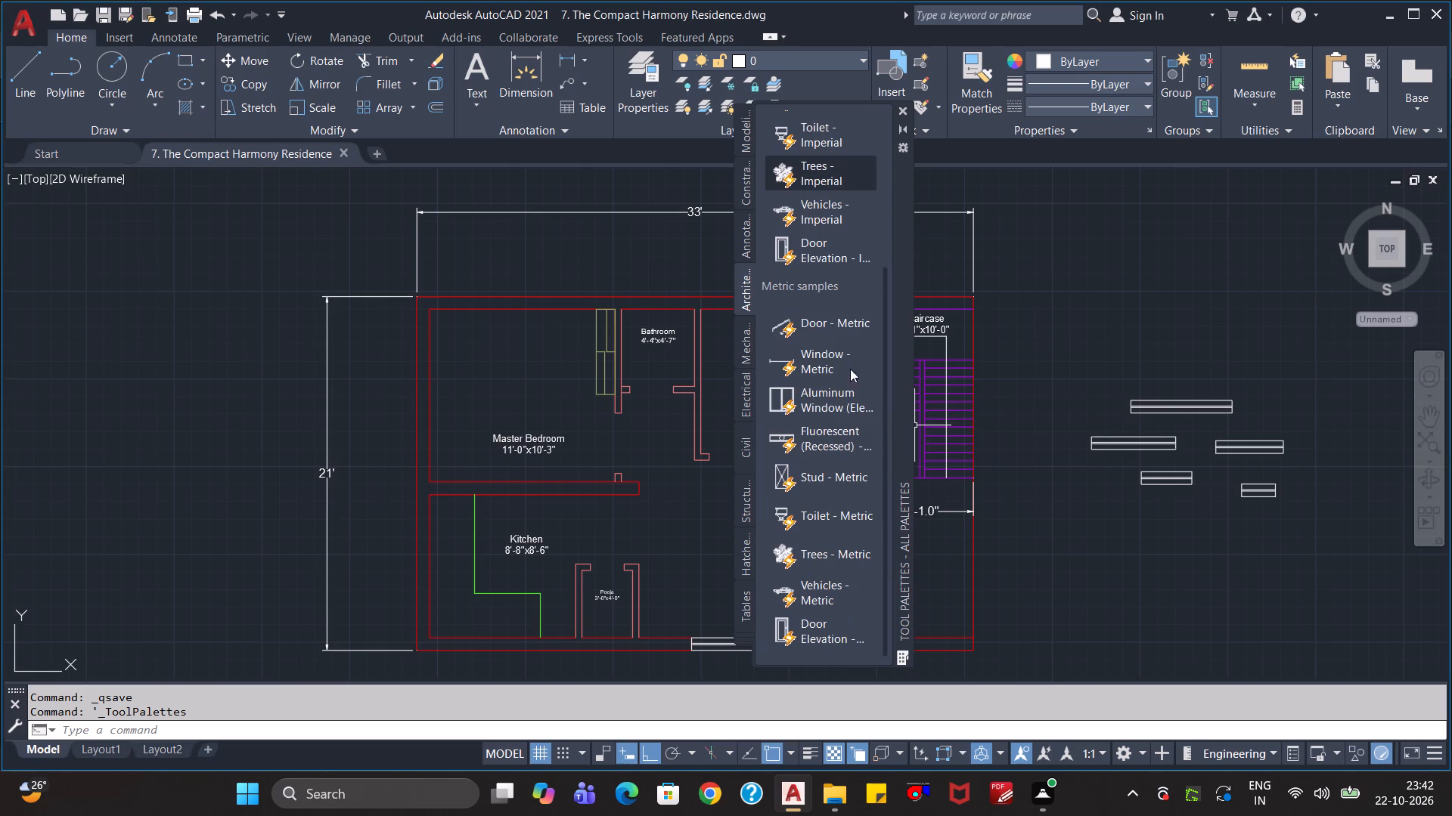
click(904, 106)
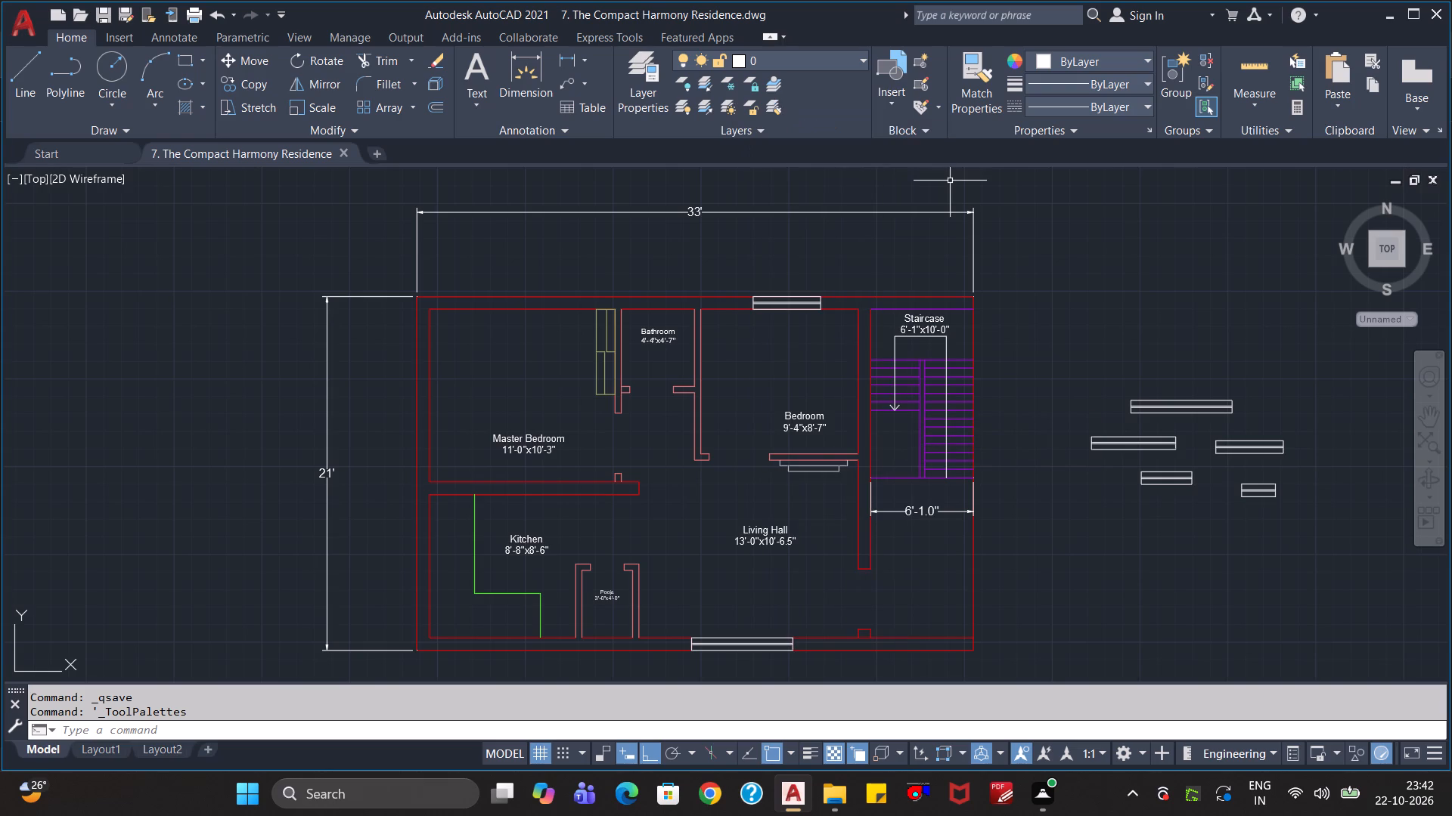
Insert the Door - Imperial block from the architectural tool palette into the empty space above the spare windows.
key(ctrl+3)
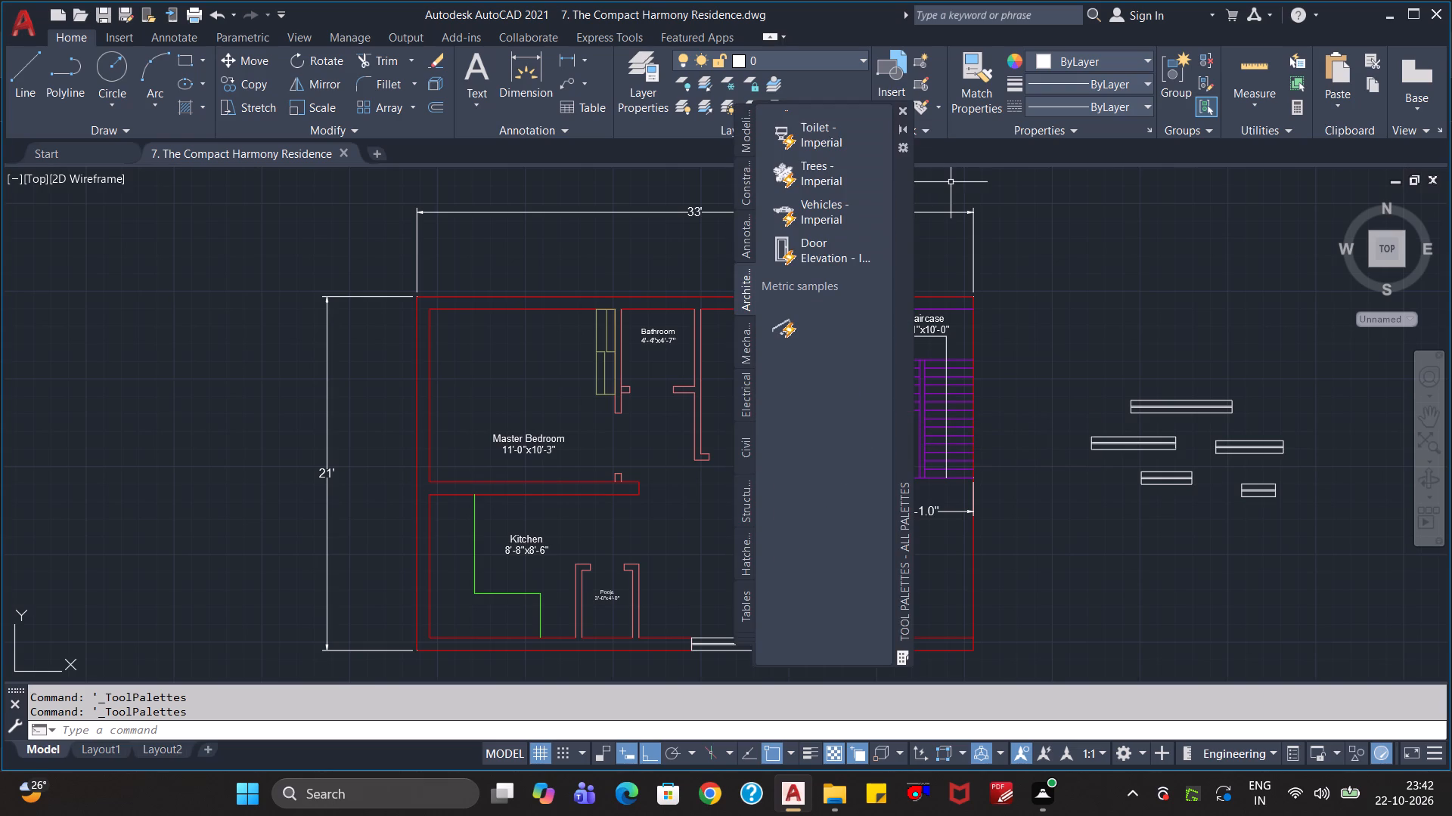
scroll(808, 285, up, 4)
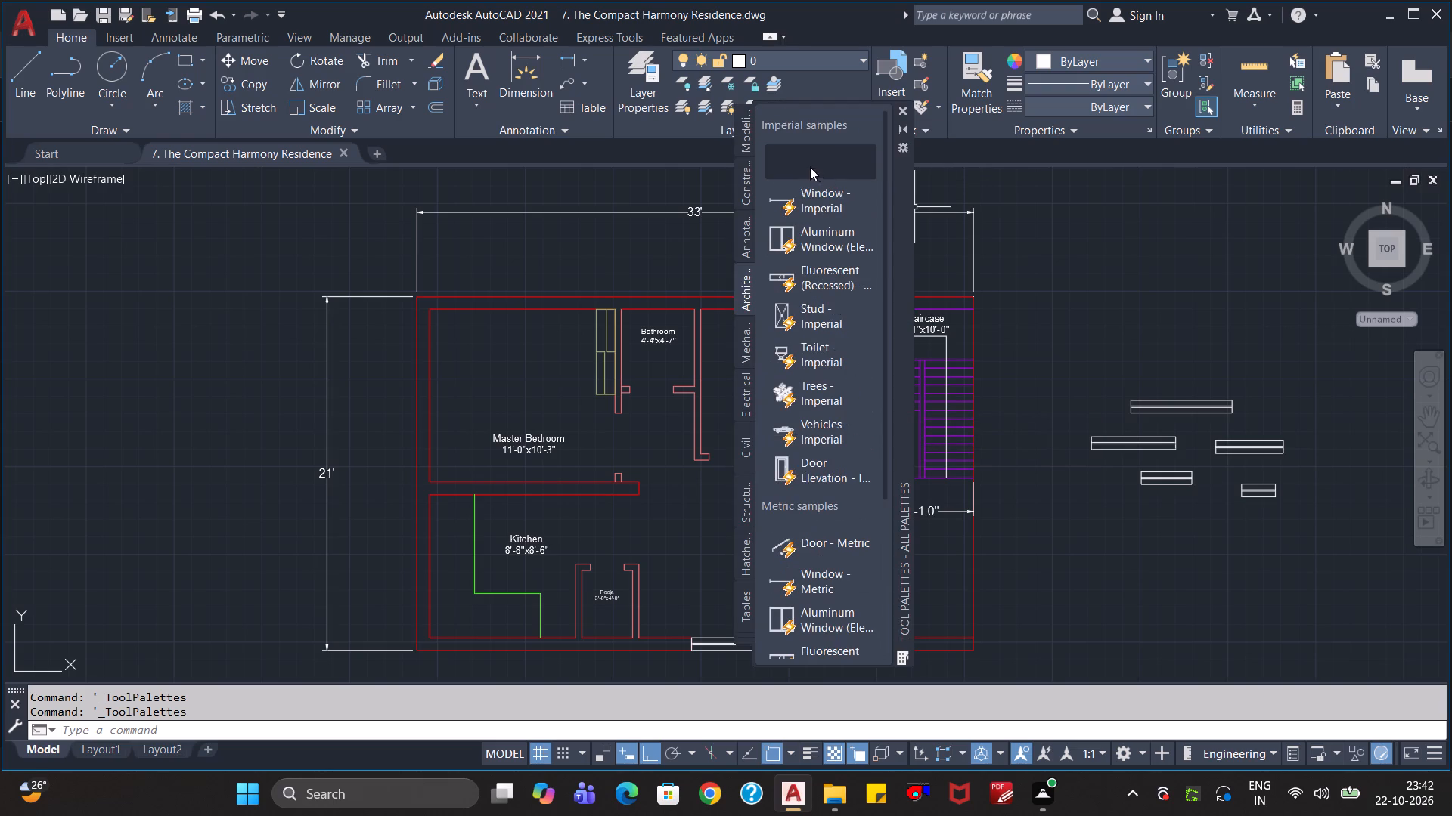
drag(809, 165, 1081, 272)
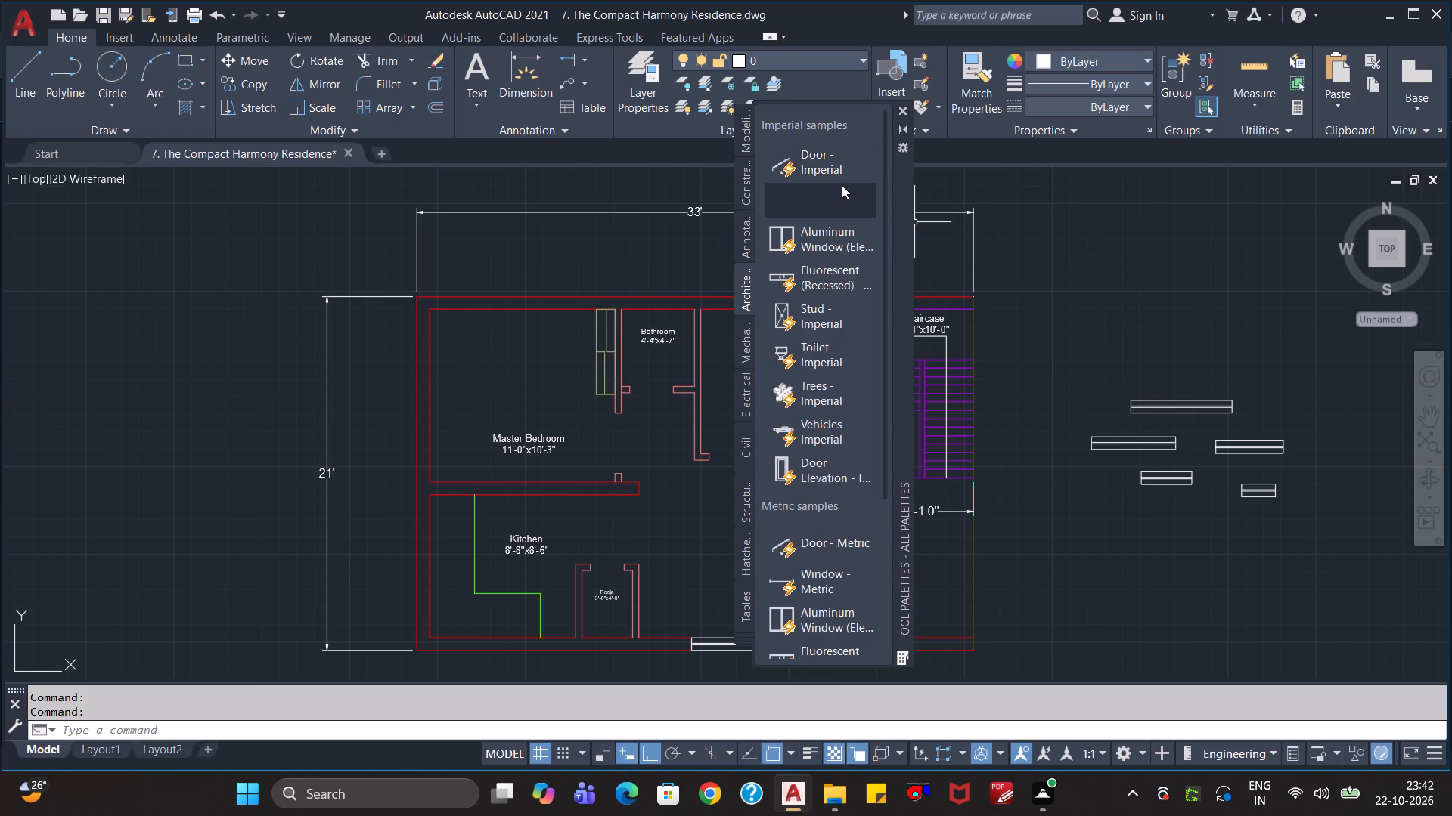
drag(825, 170, 1106, 285)
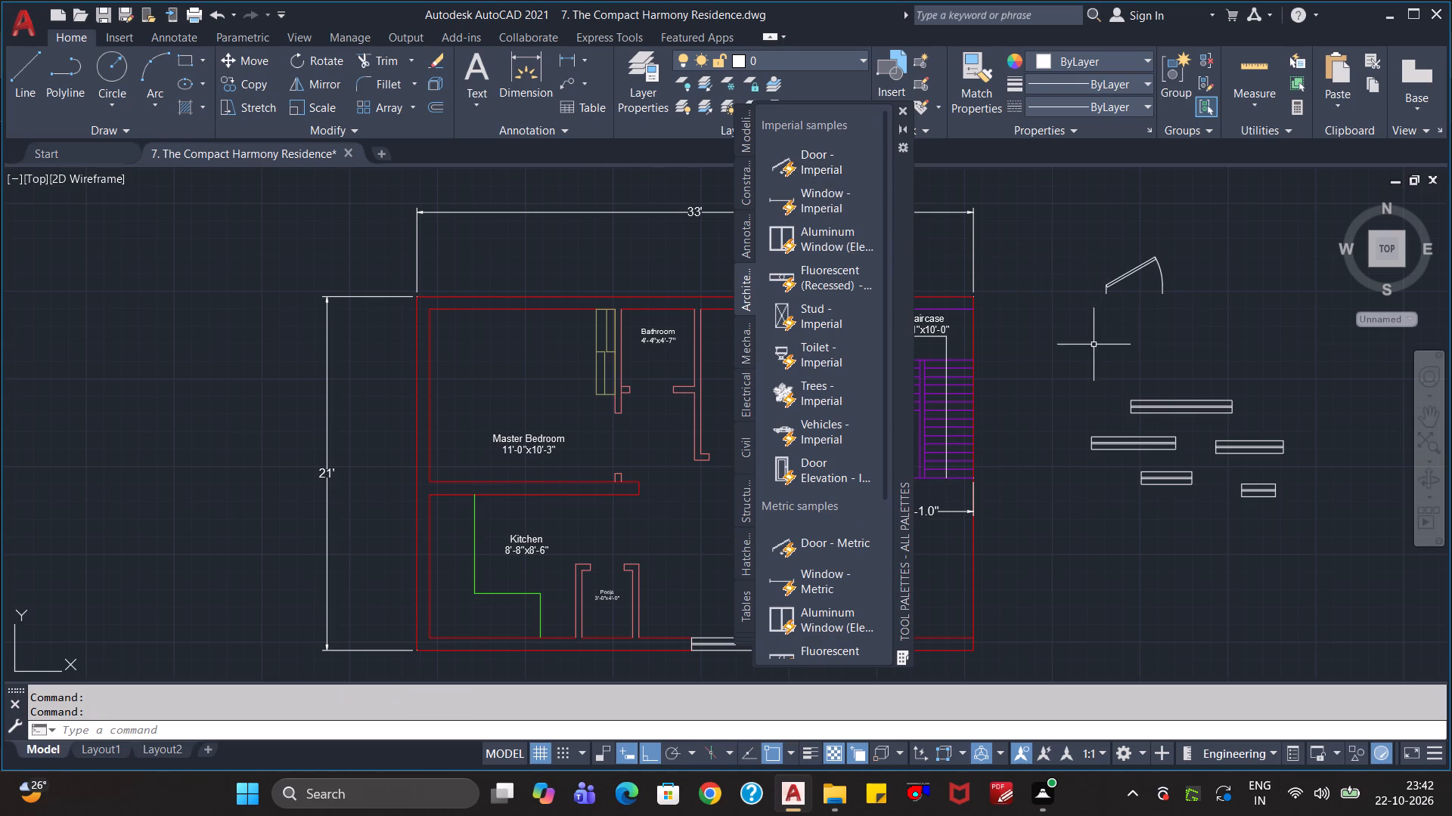
key(Escape)
key(Escape)
click(903, 110)
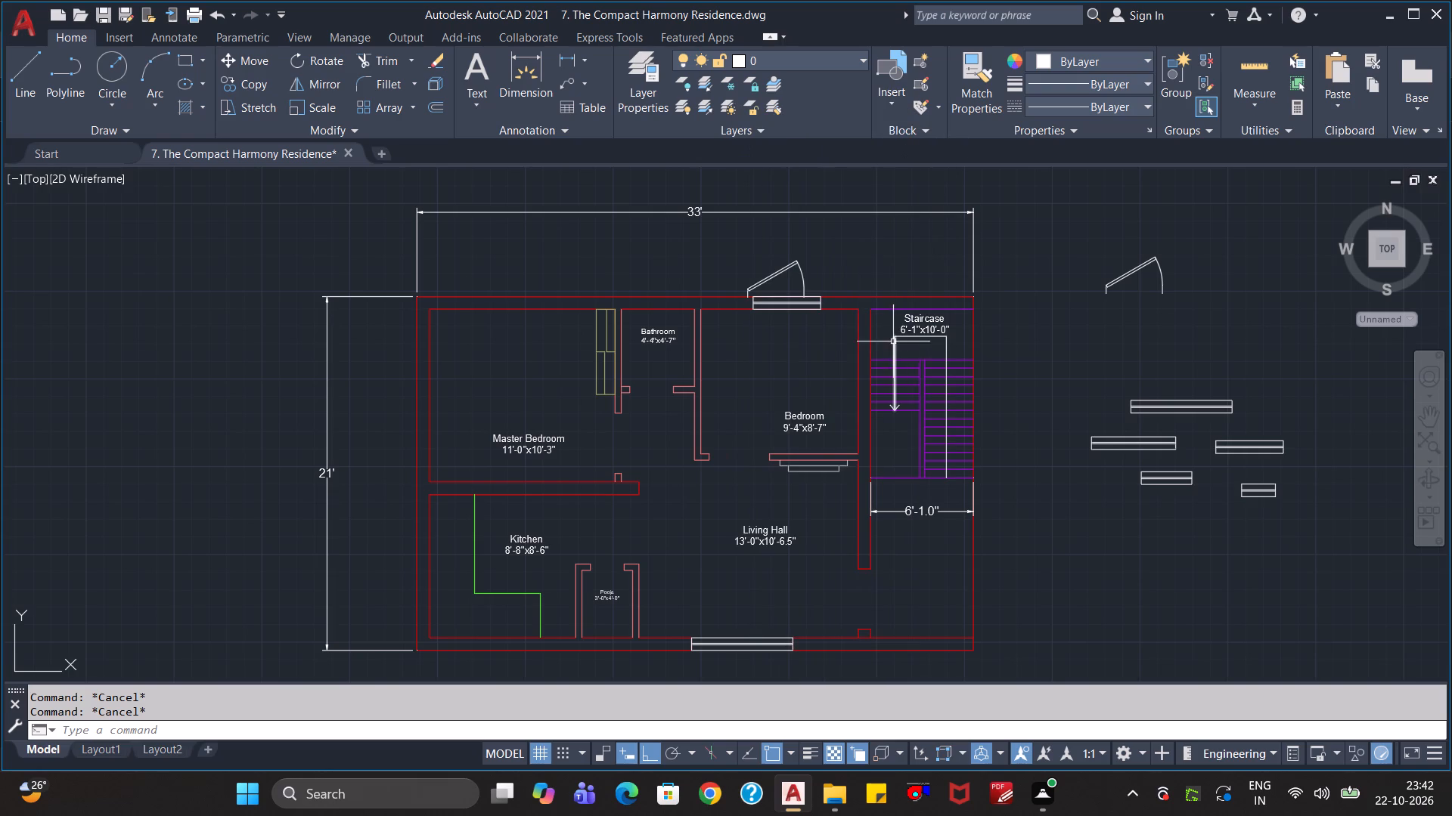
Delete the stray door block above the bedroom window.
click(778, 274)
key(Delete)
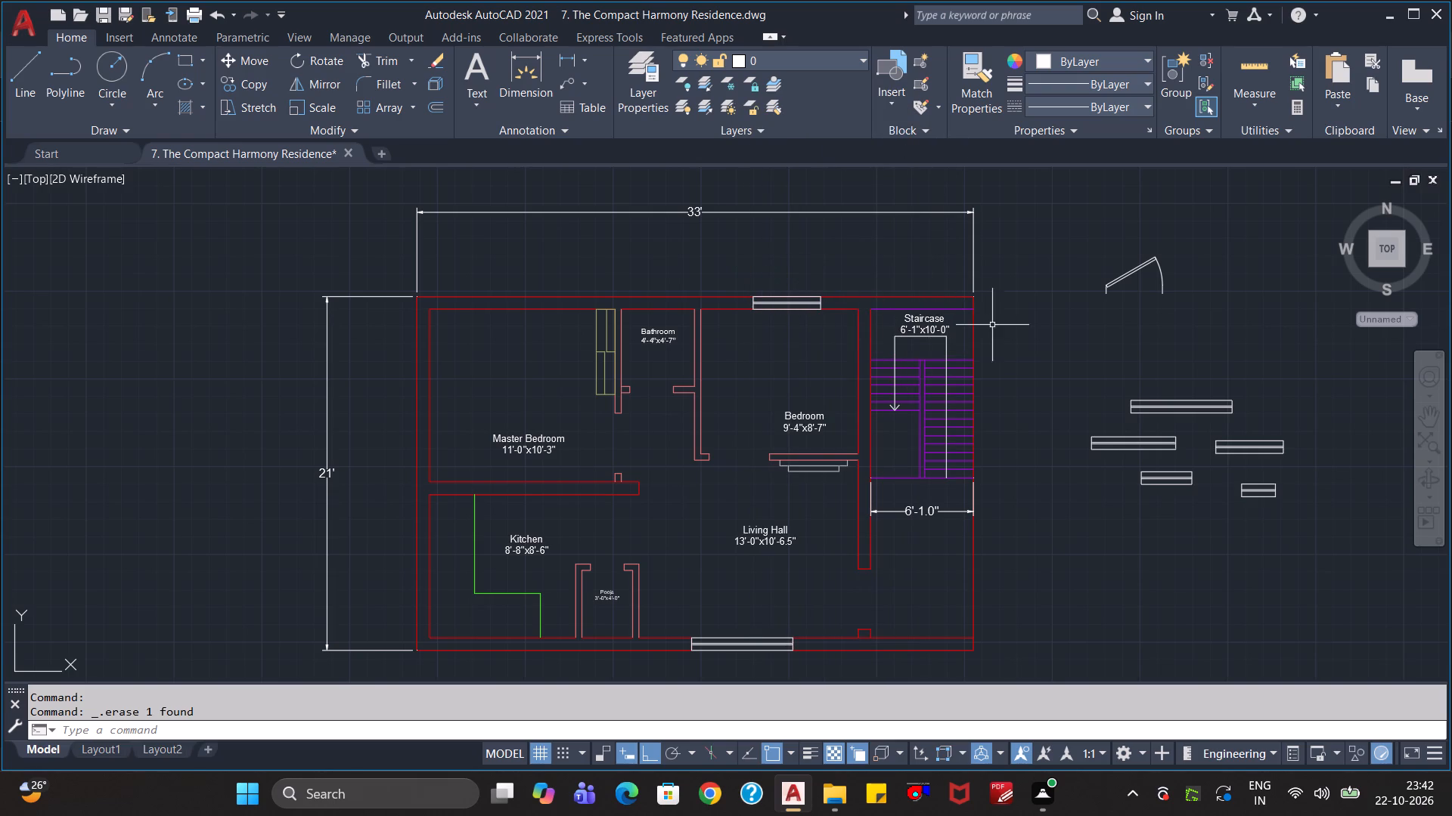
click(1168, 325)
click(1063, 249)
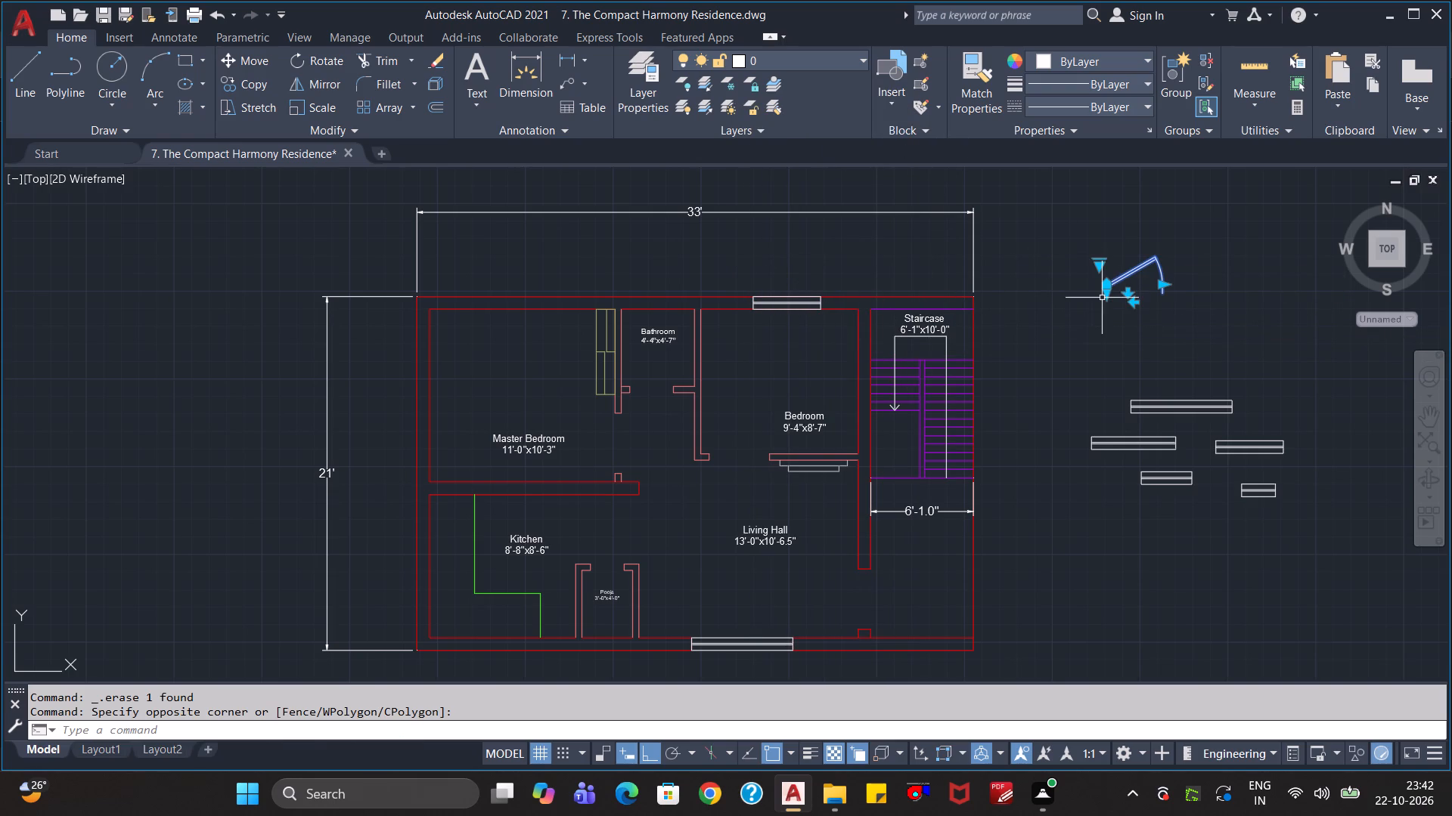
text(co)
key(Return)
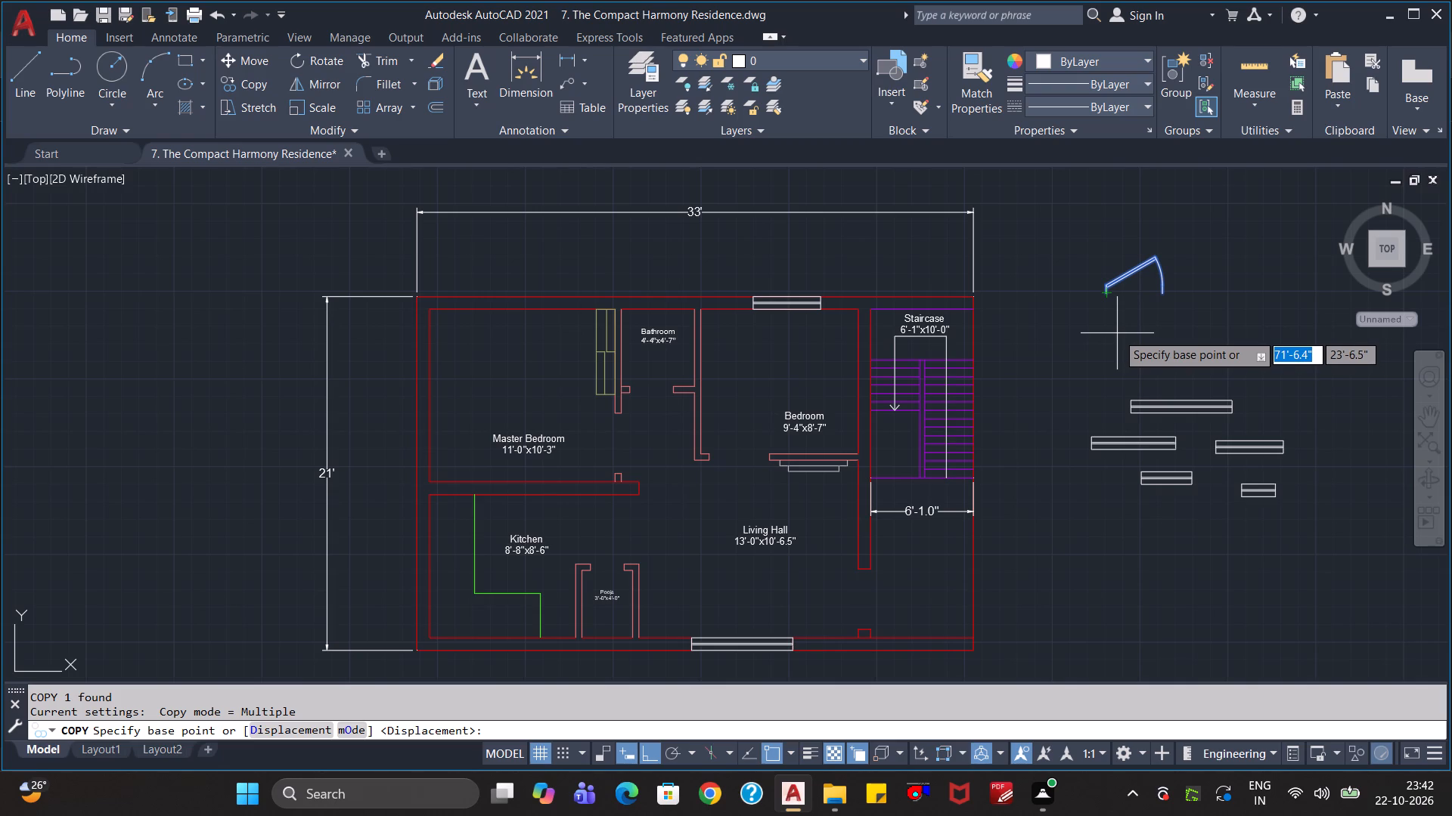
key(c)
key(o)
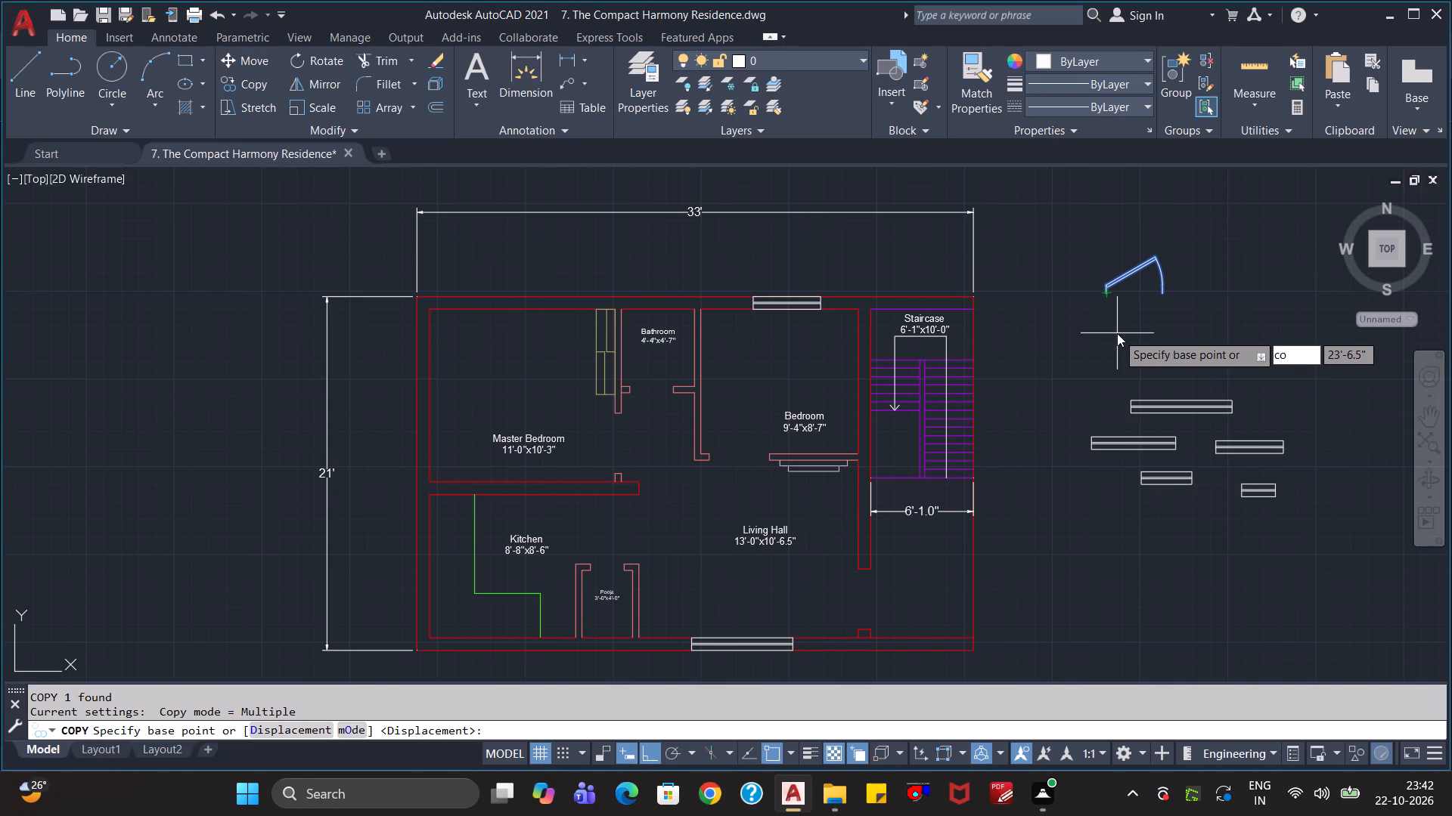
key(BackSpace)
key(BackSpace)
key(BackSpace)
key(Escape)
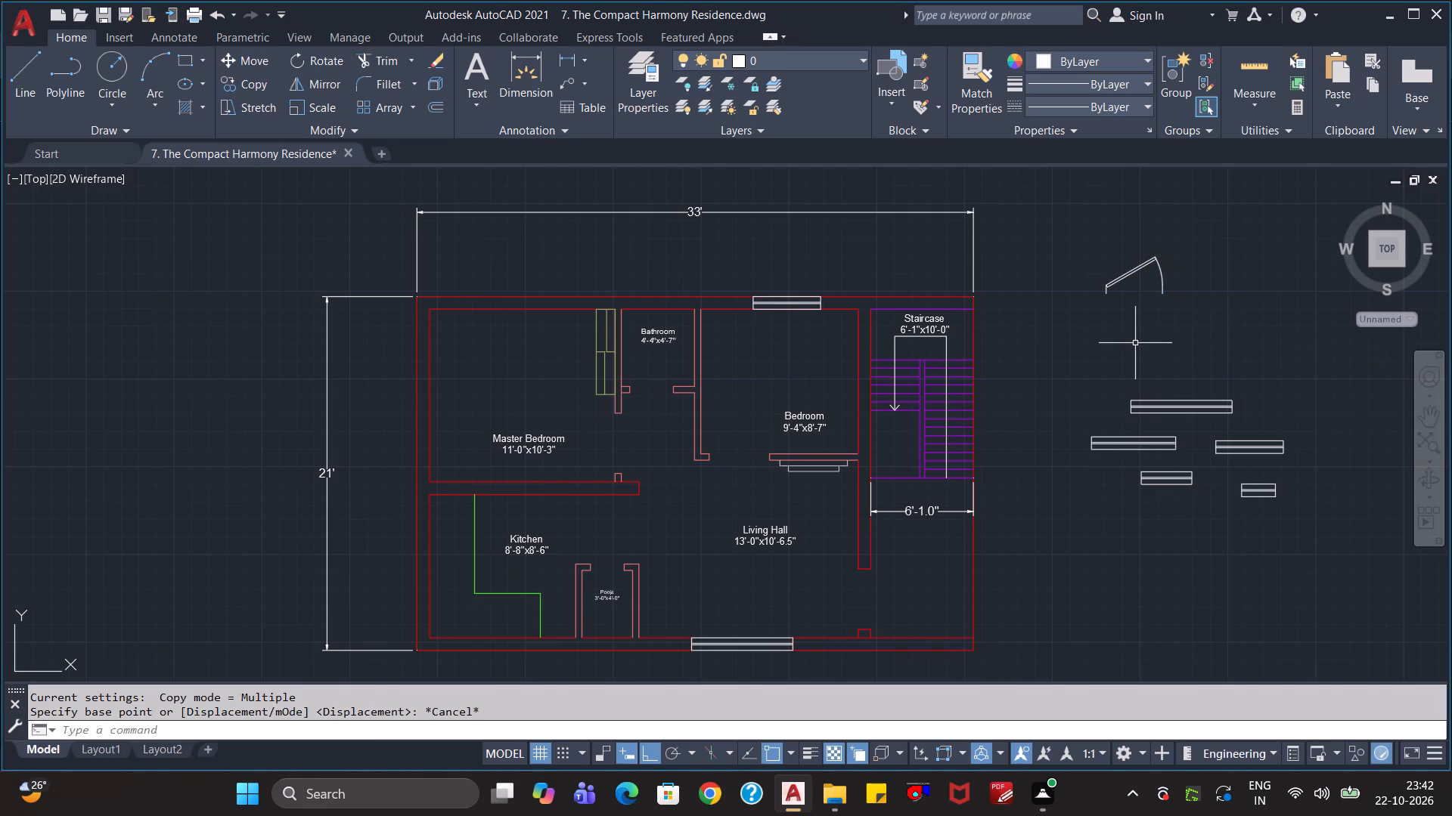
Copy the door block four times beside the plan: one level with it using Ortho, the others above and below with Ortho off.
key(c)
key(o)
key(Return)
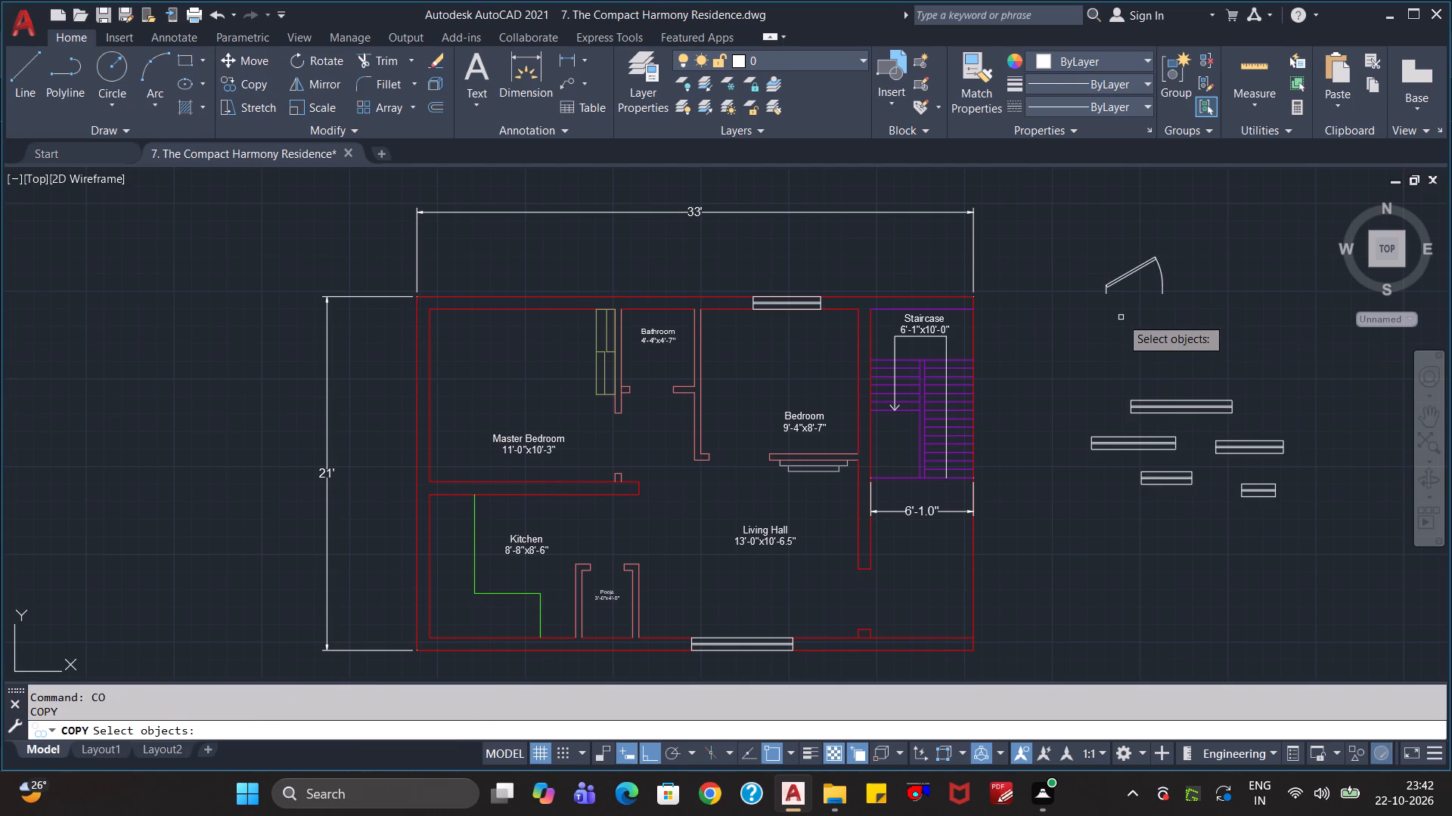
click(1103, 286)
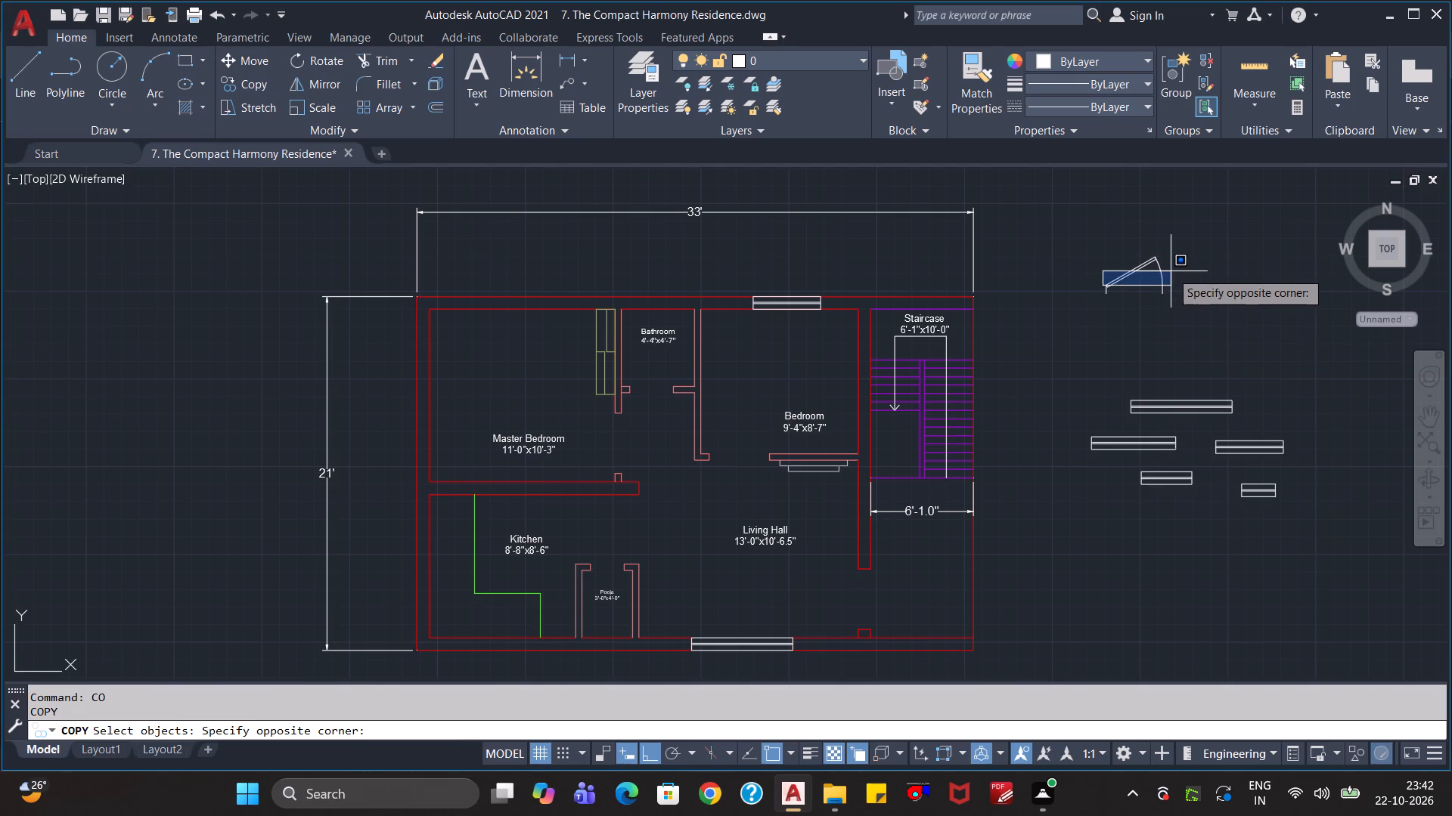
click(1171, 271)
click(1162, 273)
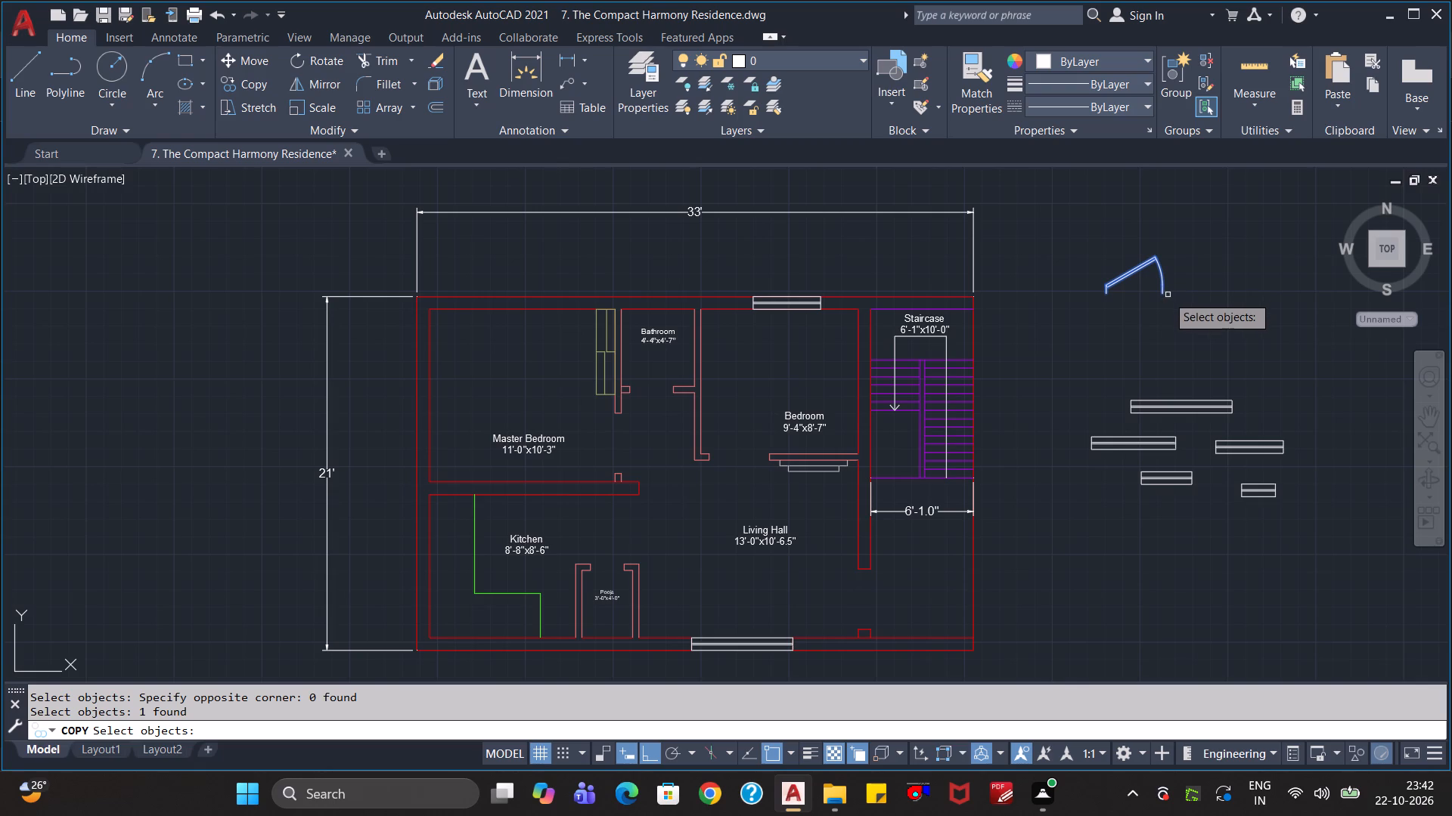
key(Return)
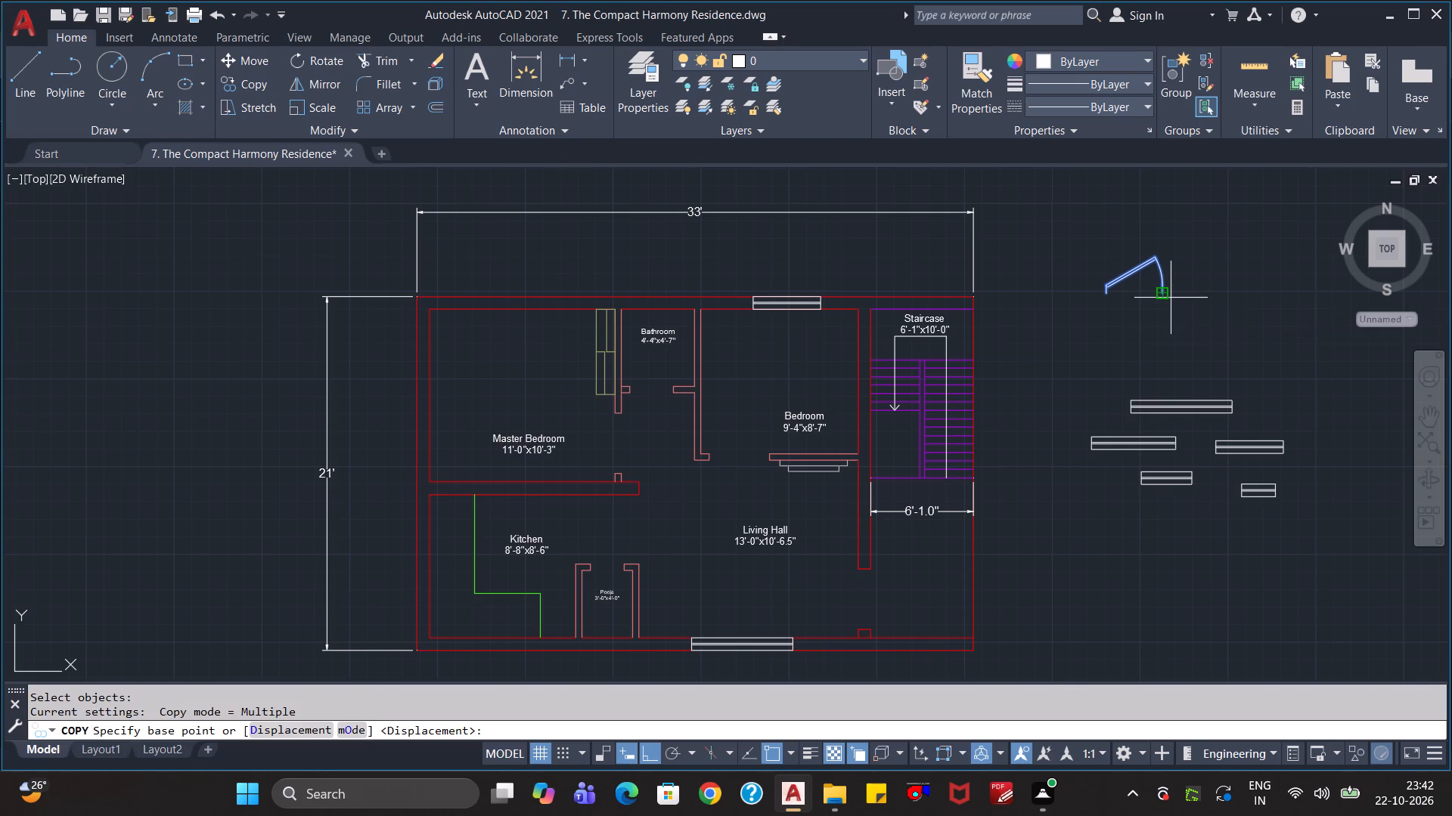
click(1162, 294)
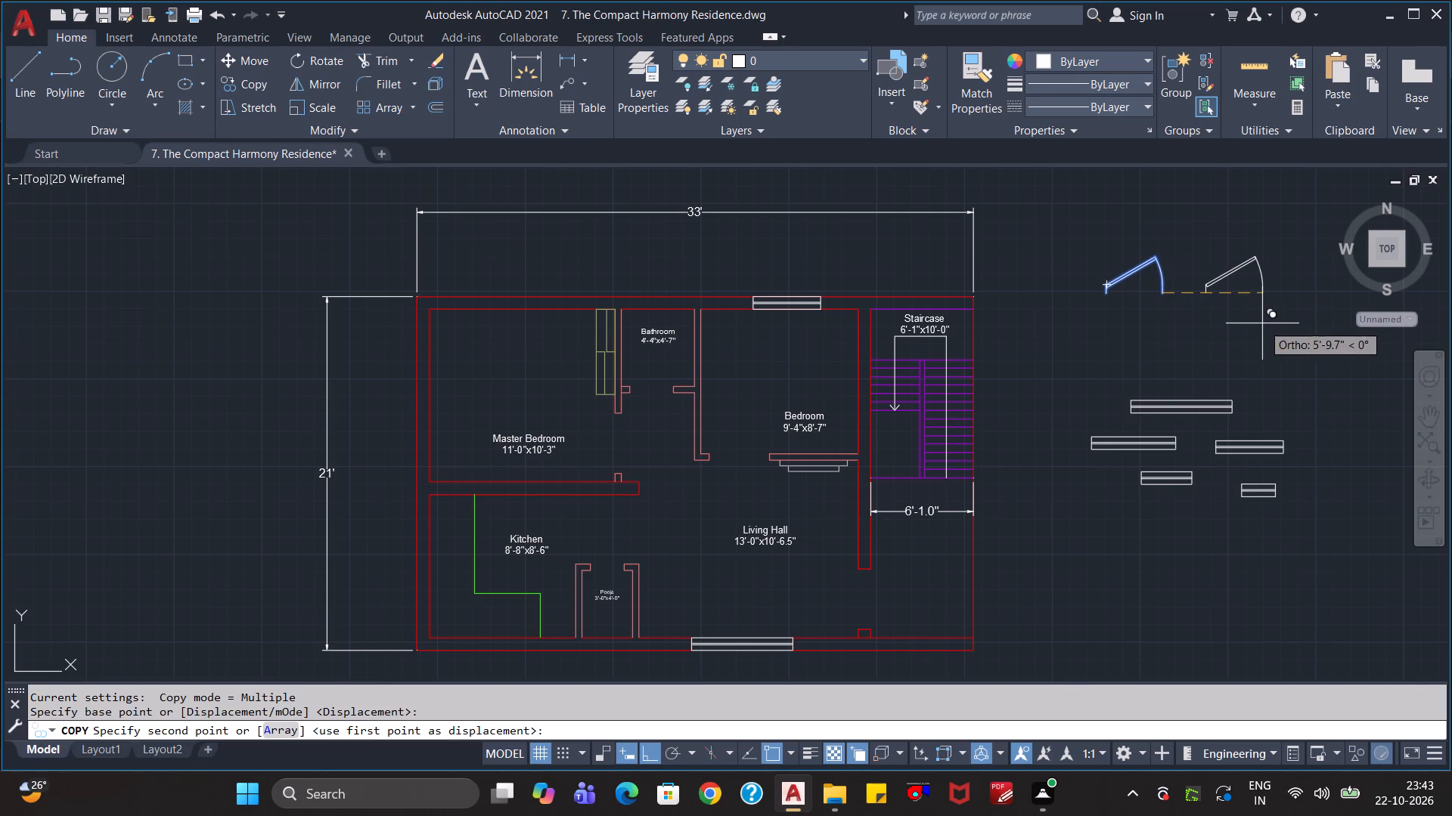
click(1262, 323)
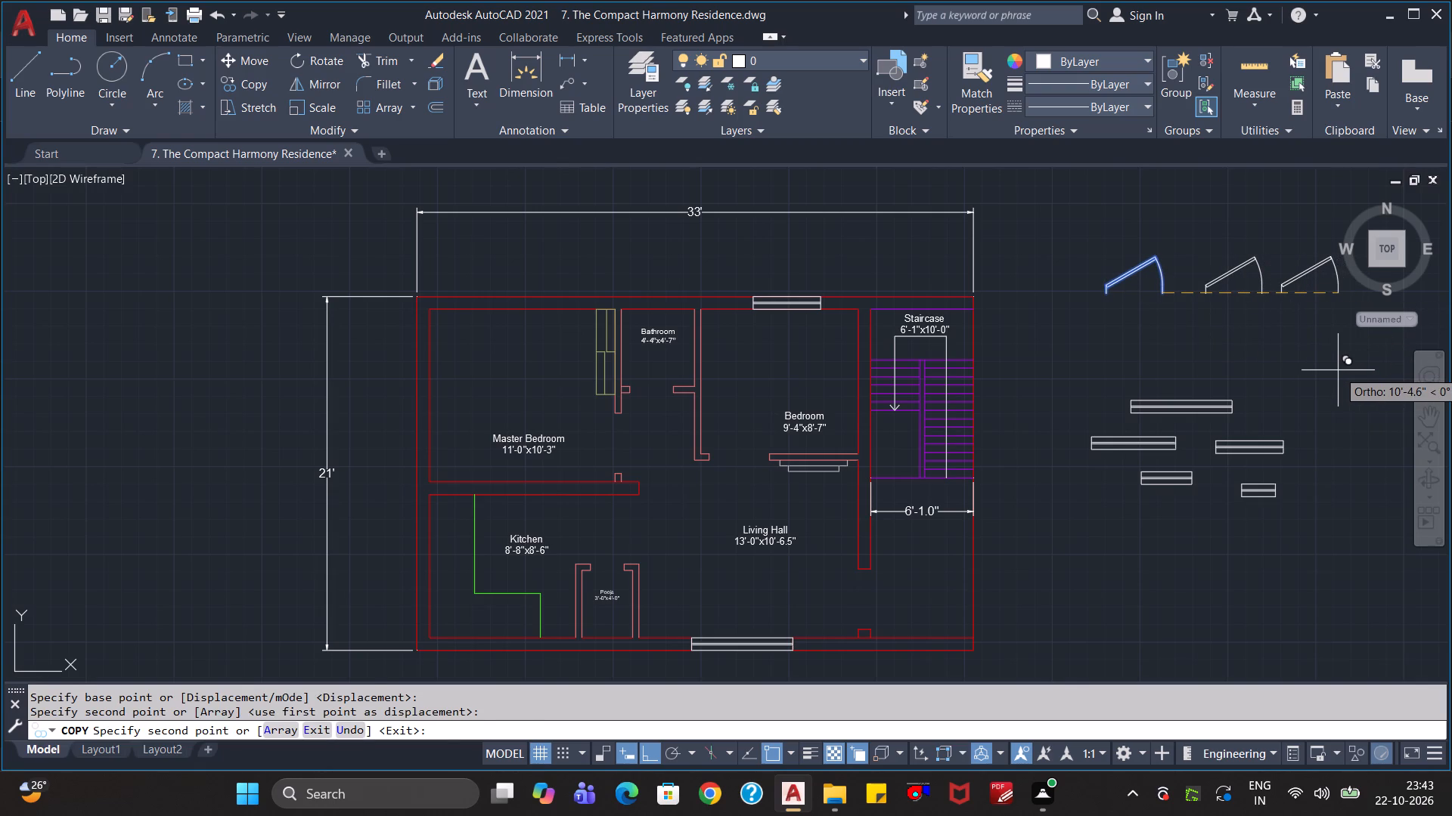
key(F8)
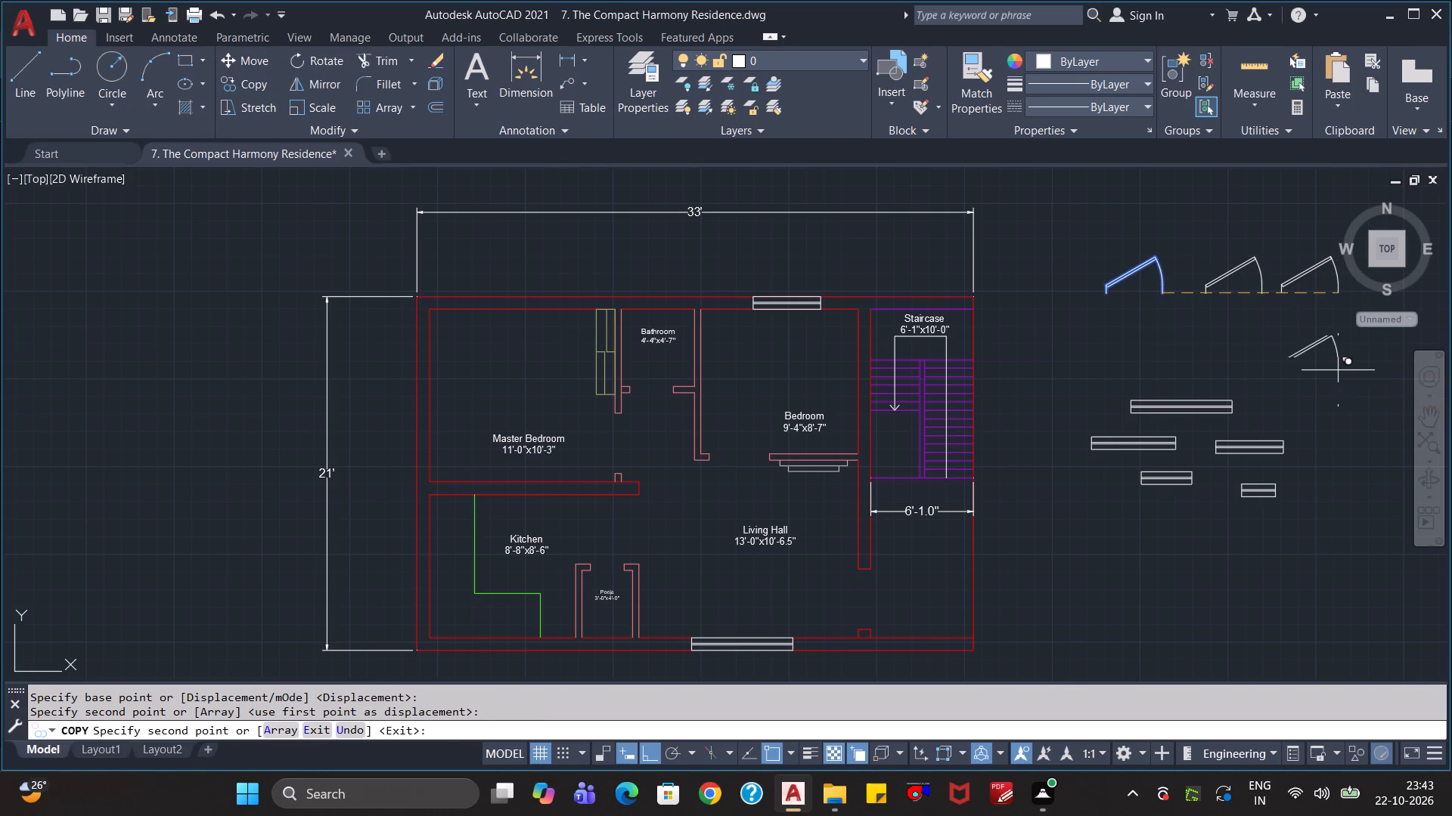
click(1160, 353)
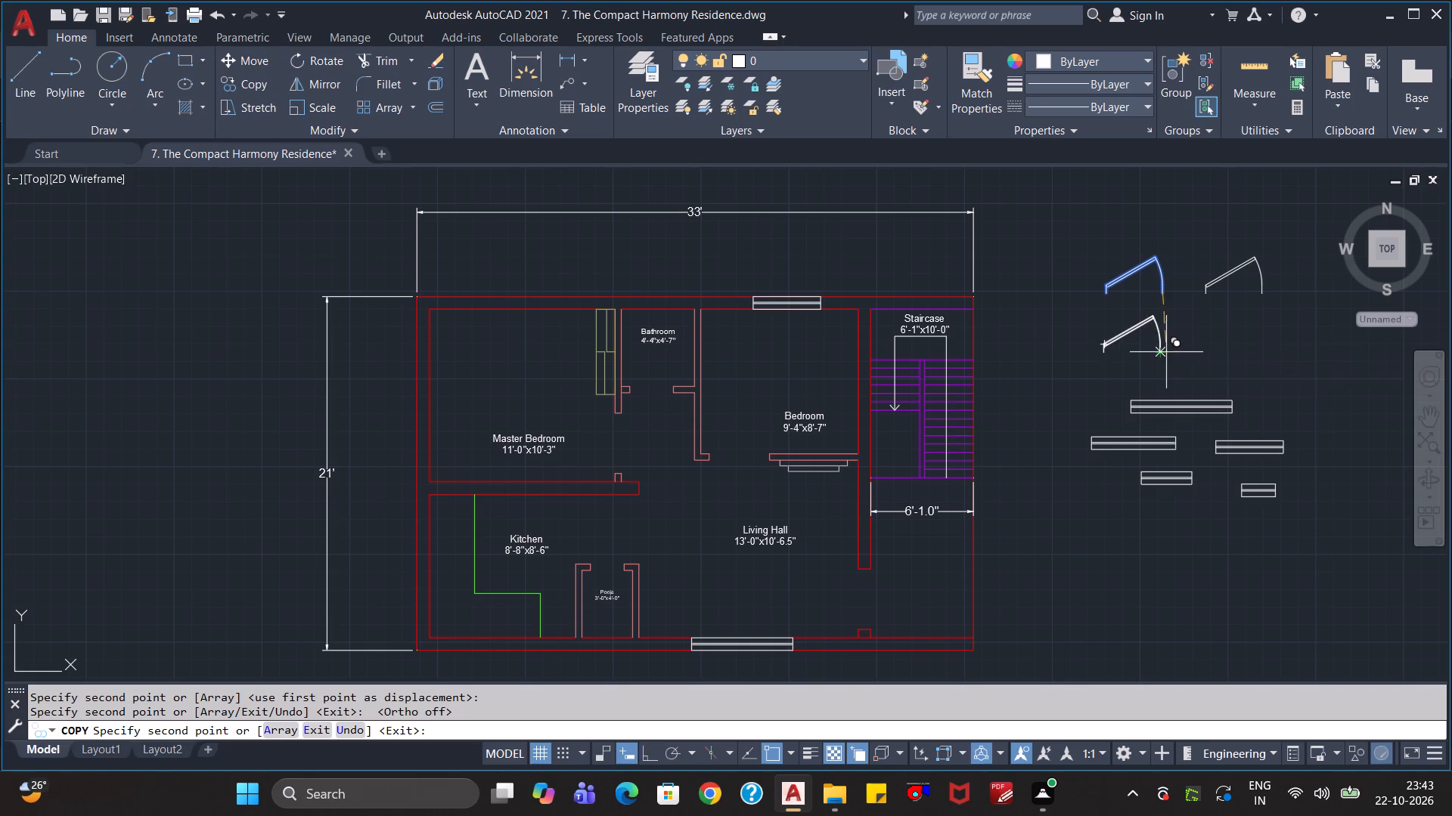
click(1264, 345)
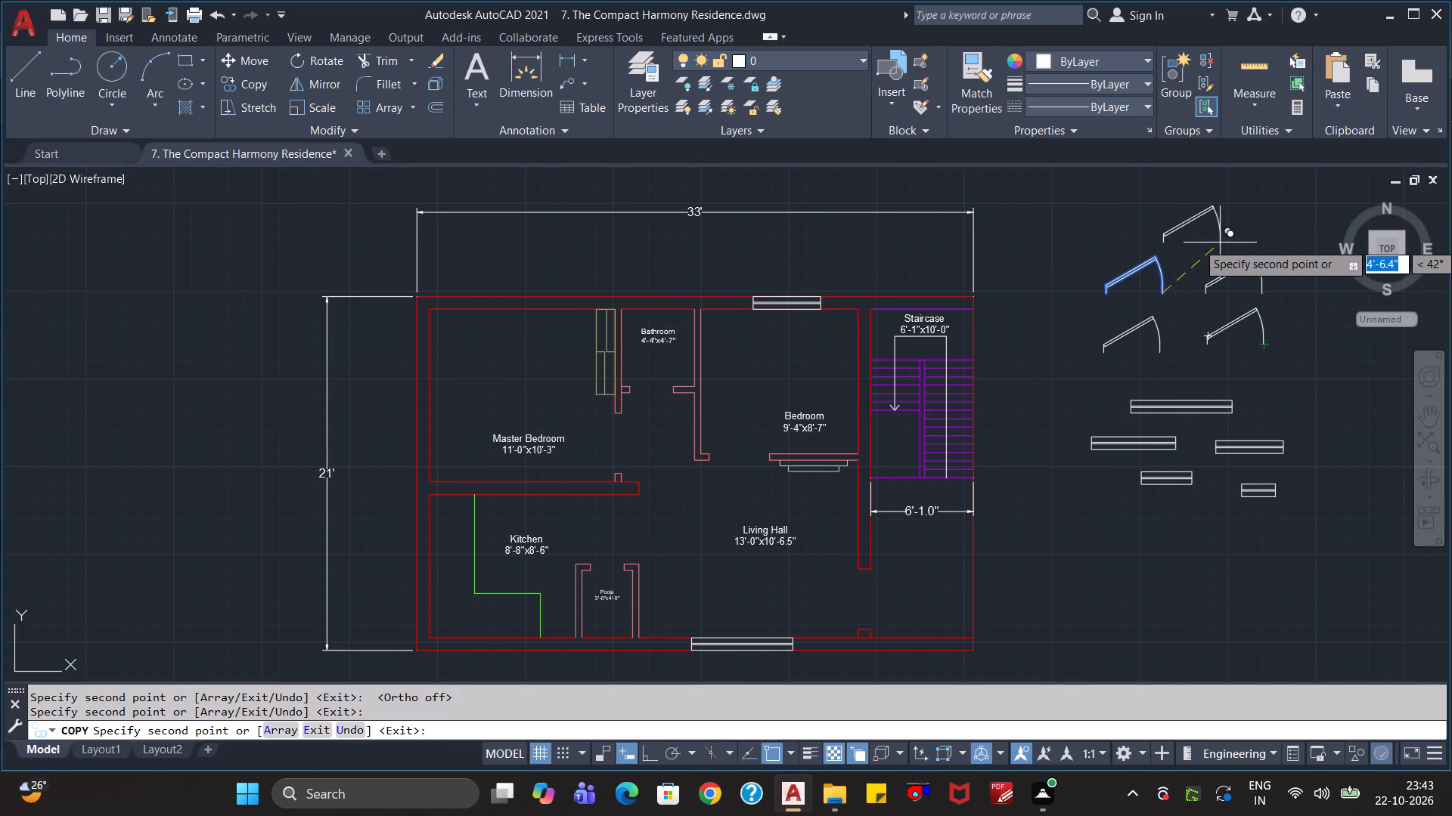
click(1221, 242)
key(Escape)
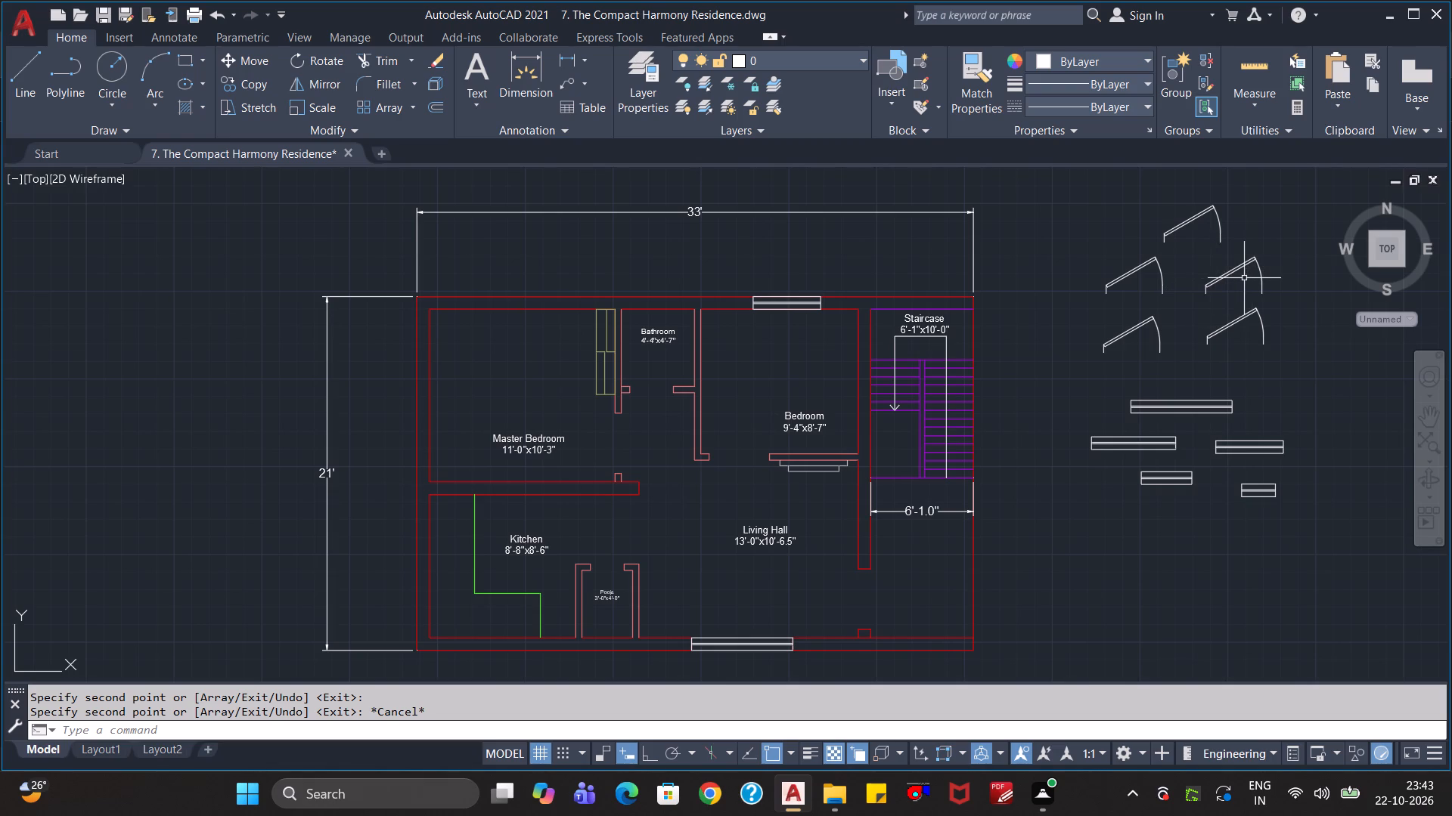
Rotate the two door blocks in the middle row a quarter turn clockwise with Ortho on.
click(1273, 277)
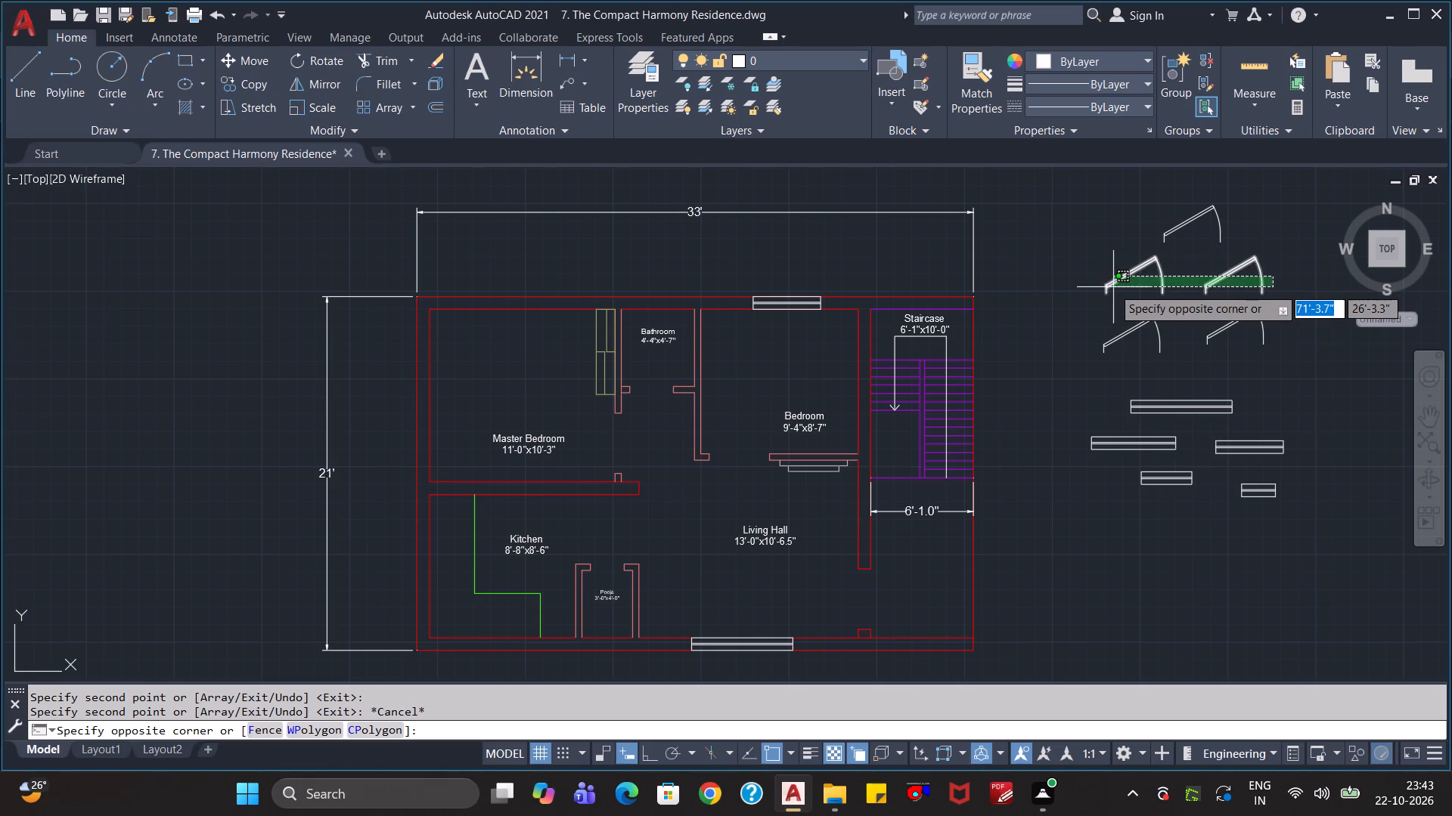
click(1112, 286)
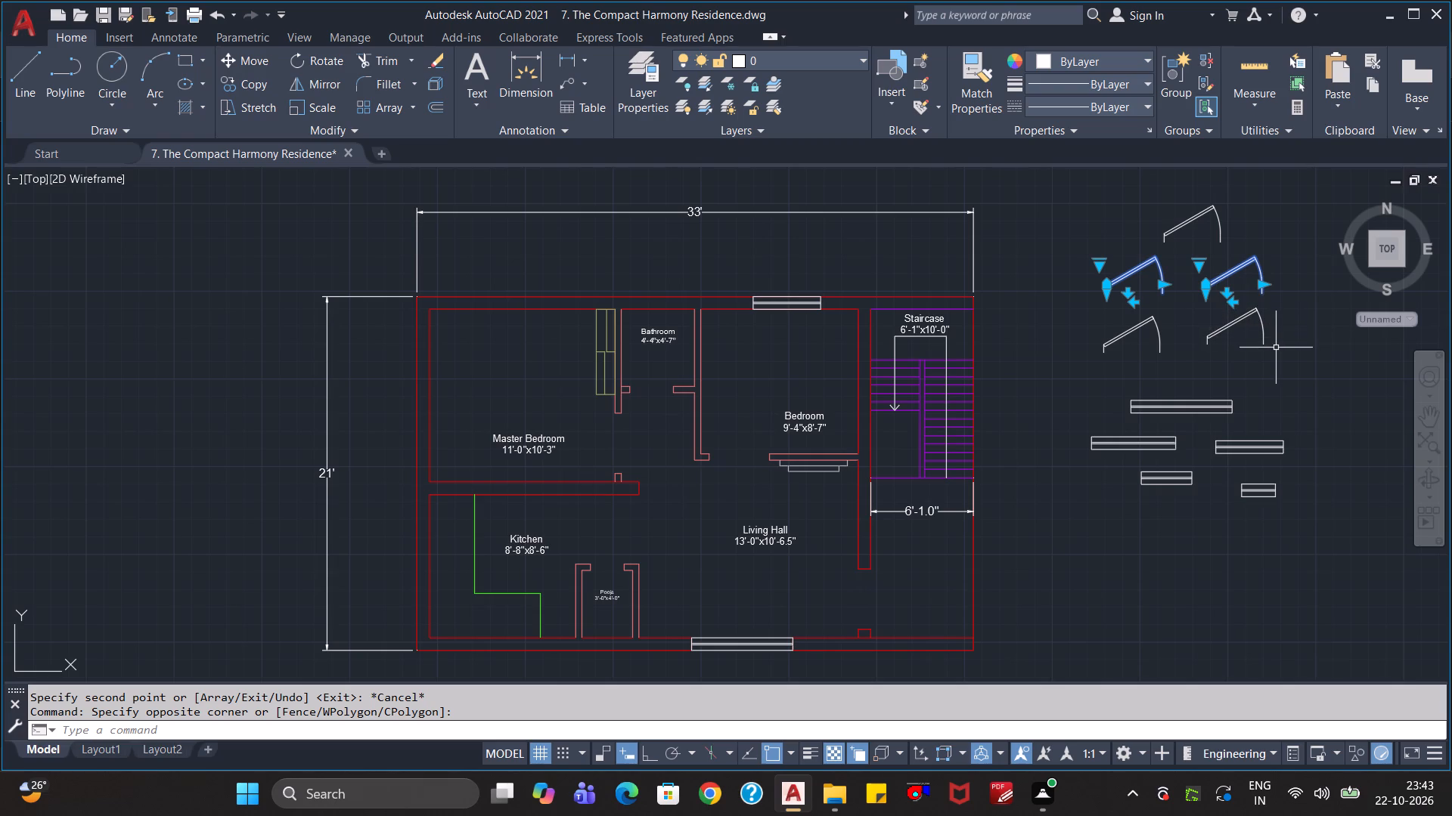
text(ro)
key(Return)
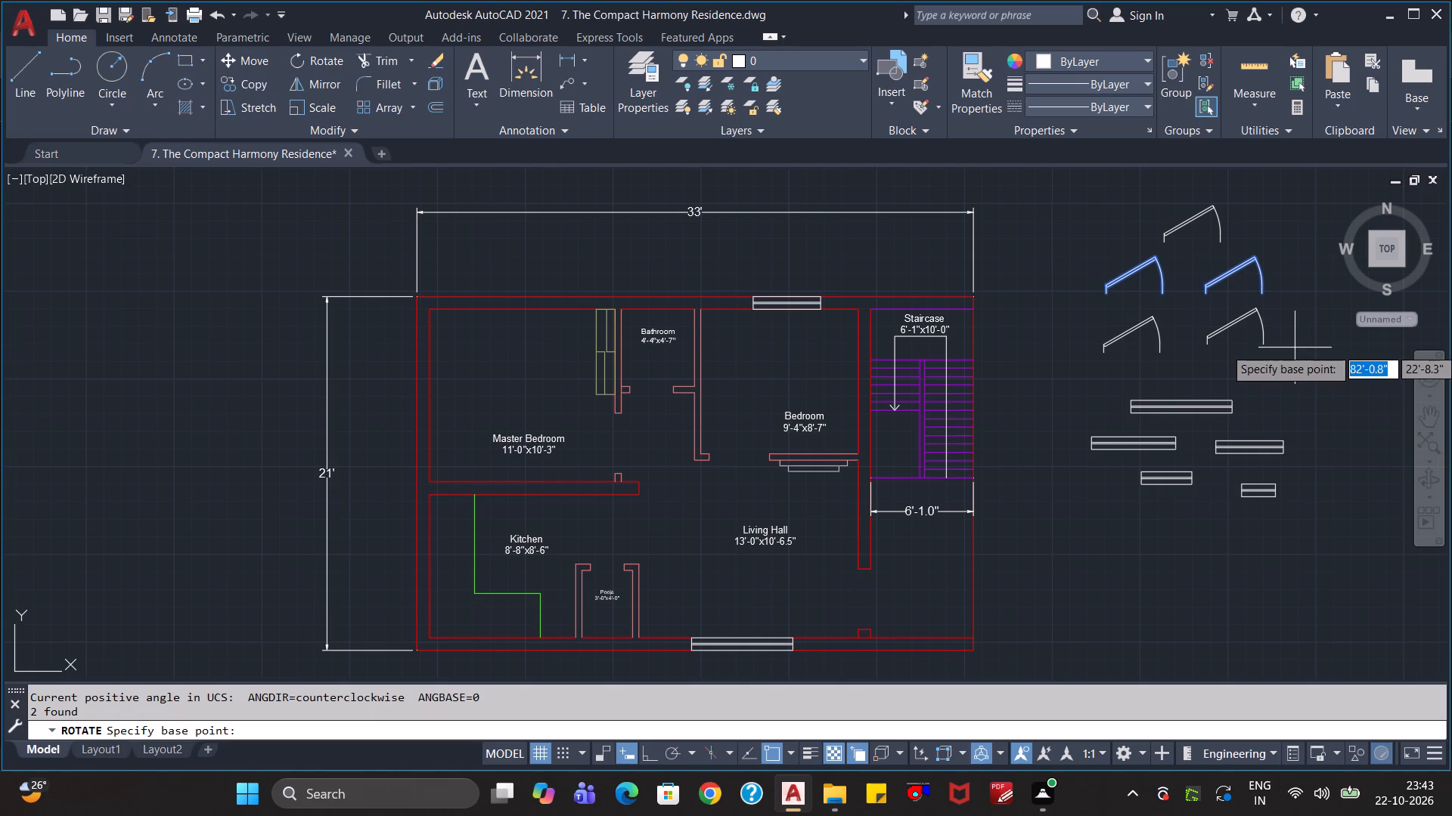
text(90)
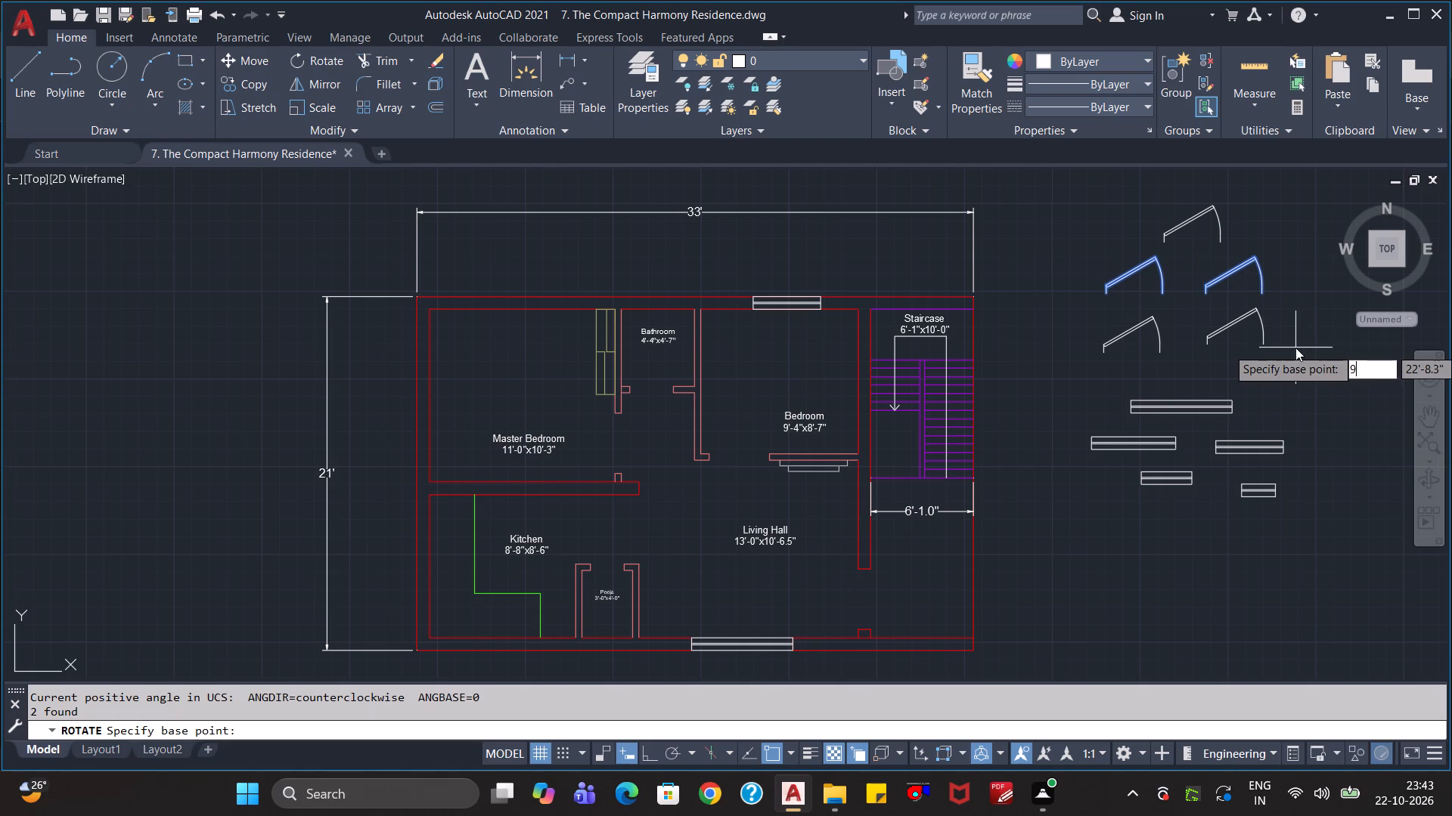
key(Return)
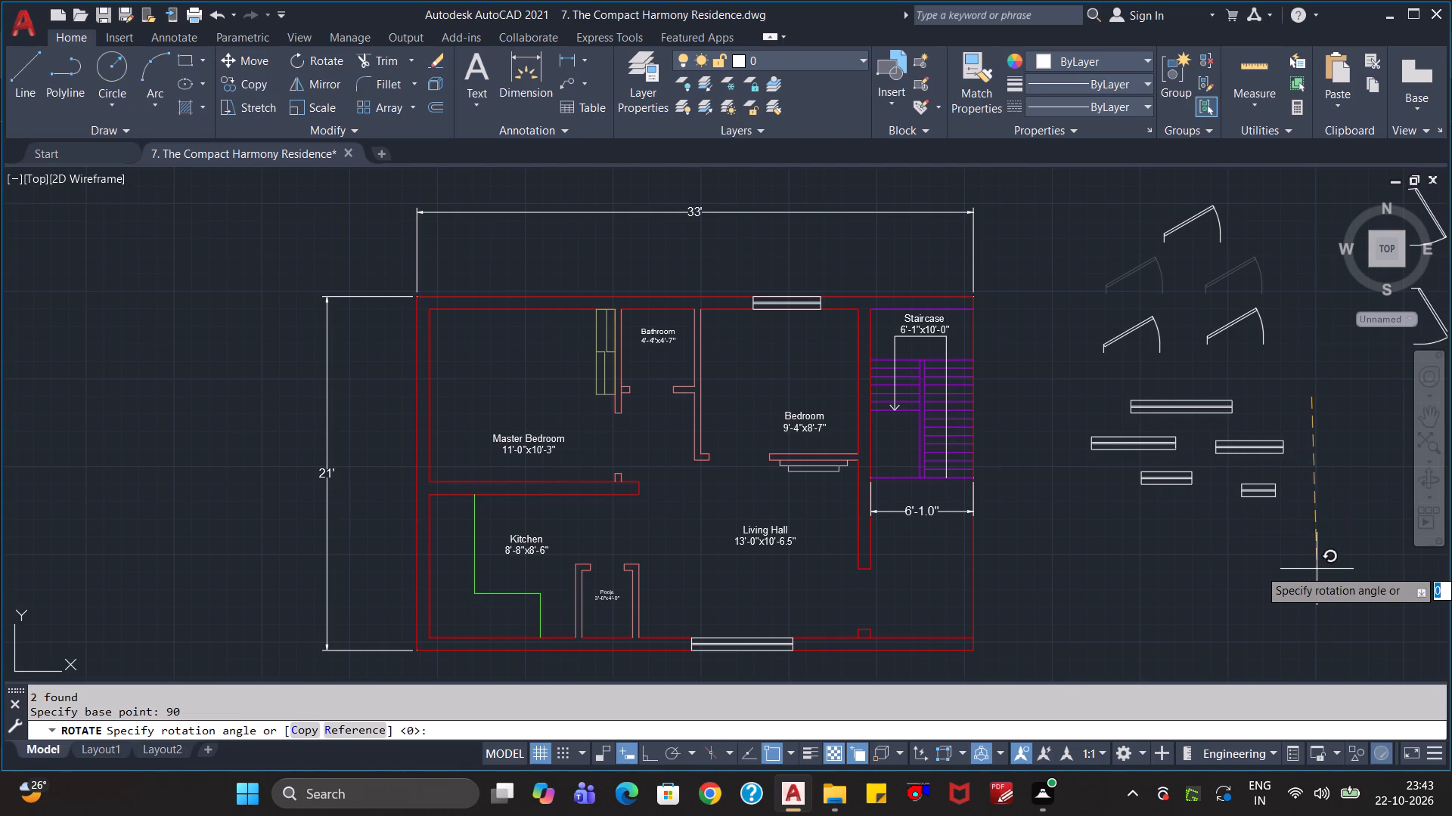
key(F8)
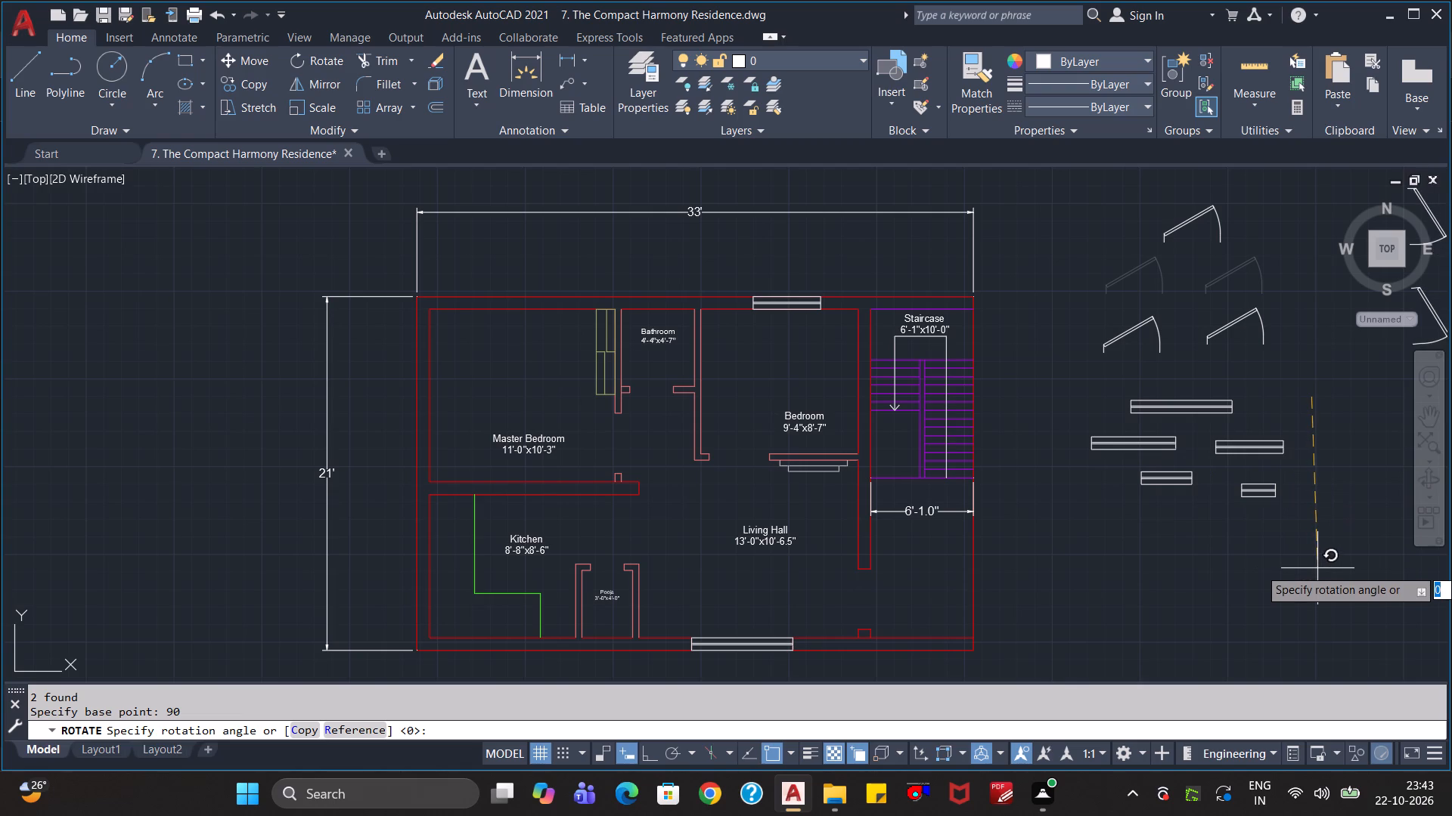
click(1344, 554)
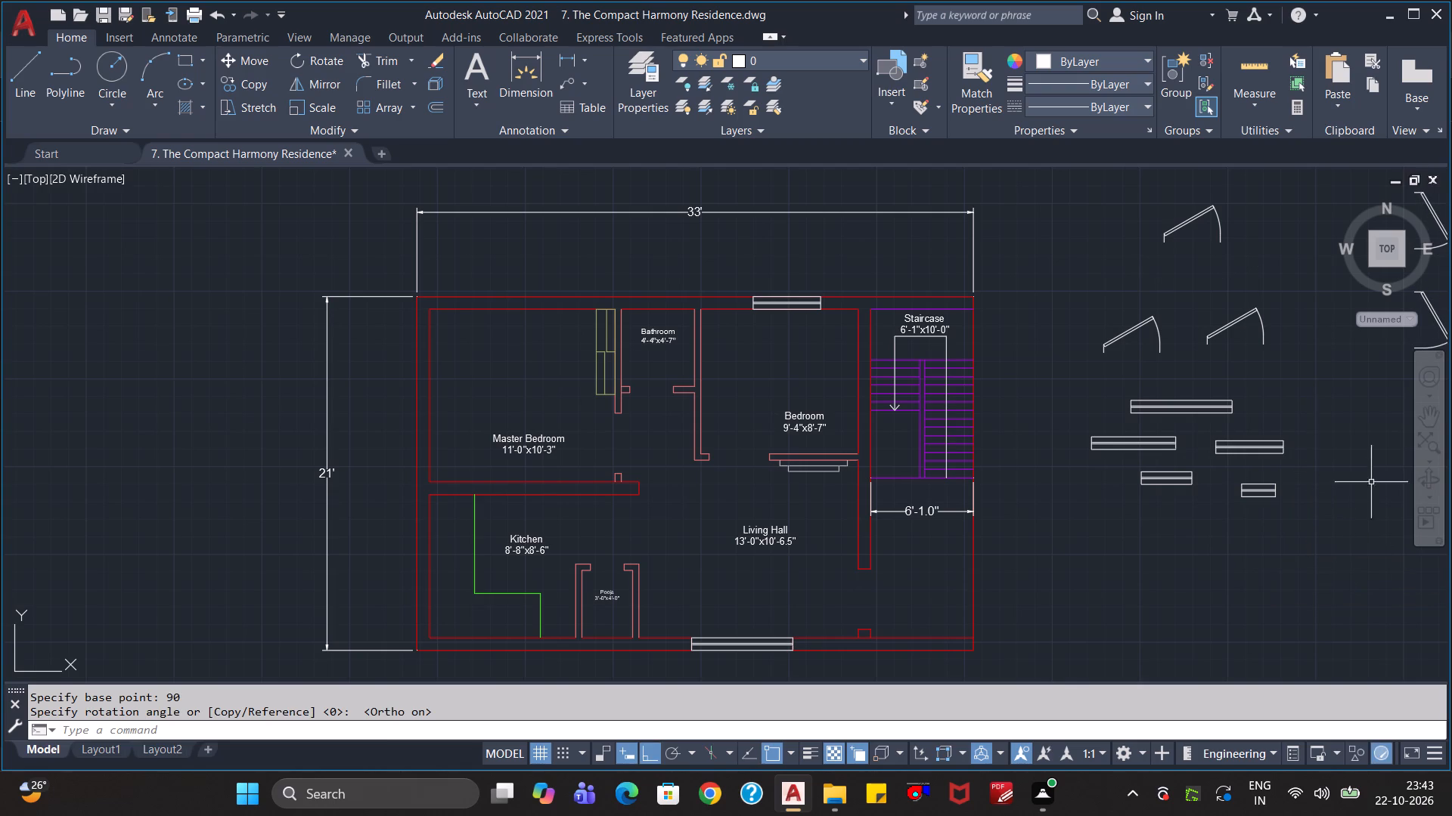
Move the two rotated door blocks about 6'-4" horizontally toward the other spare doors.
middle_drag(1355, 399, 1211, 487)
scroll(1350, 407, up, 1)
scroll(1193, 497, down, 1)
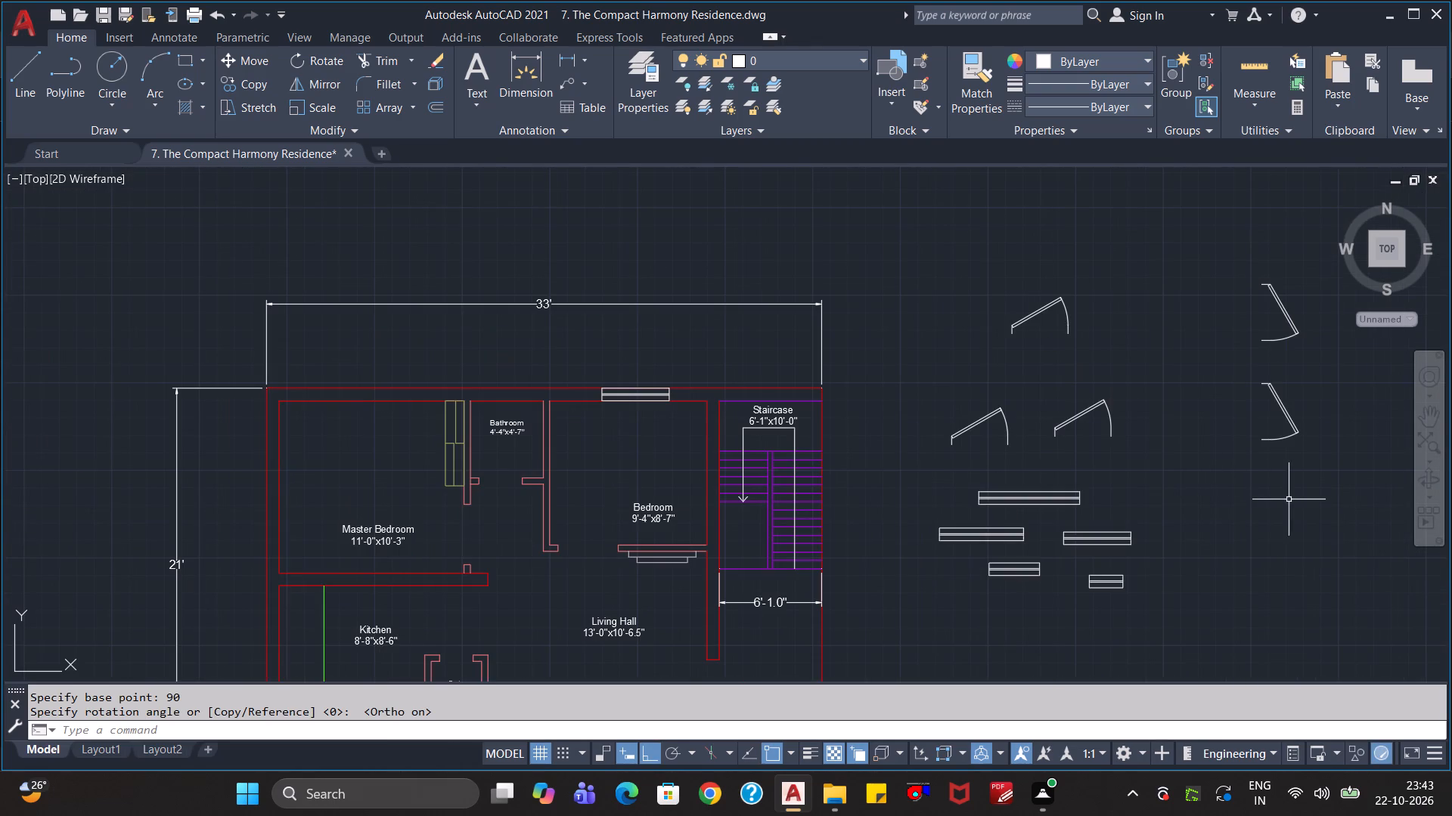
click(1300, 498)
click(1224, 243)
key(m)
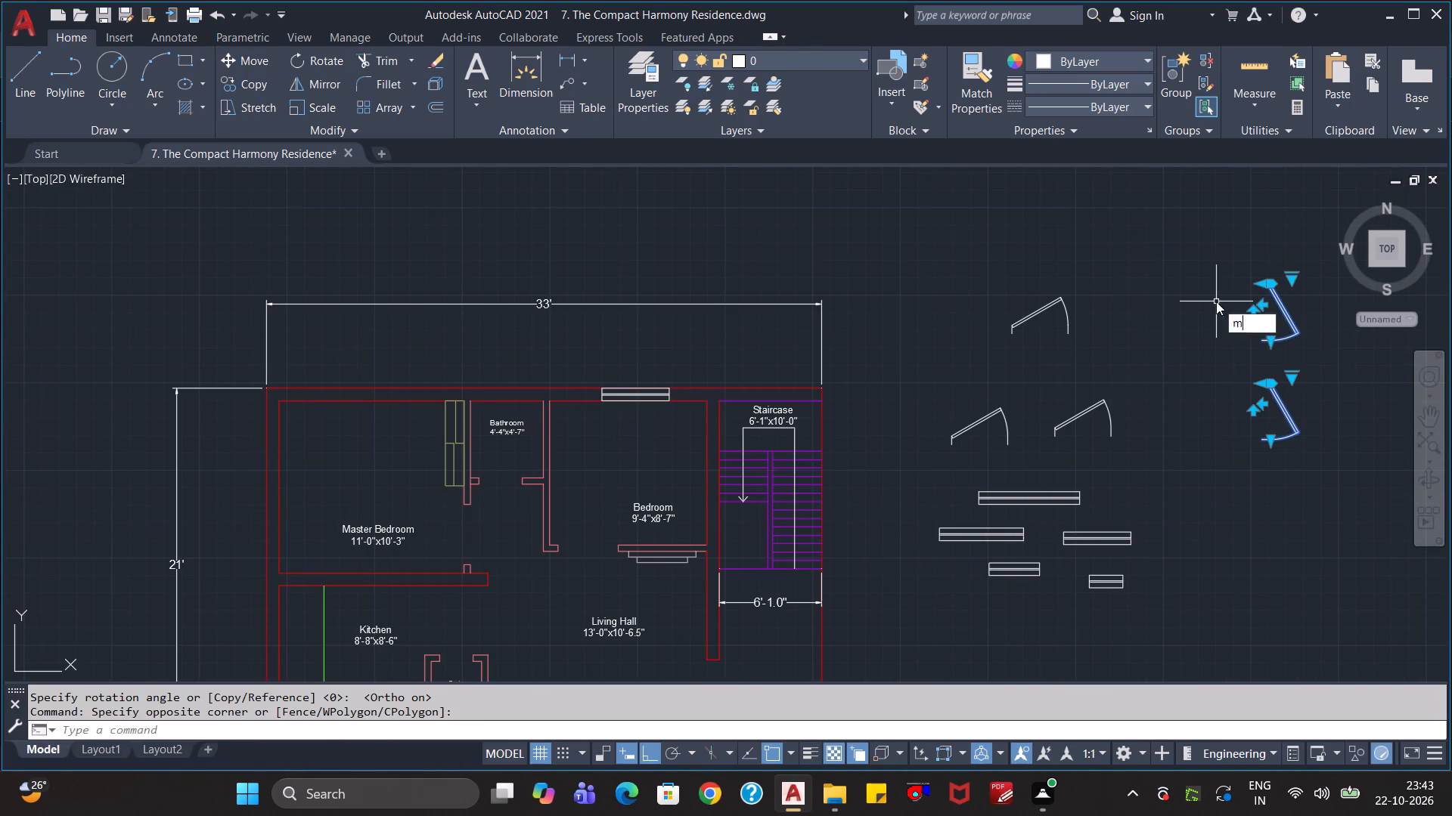
key(Return)
click(1270, 343)
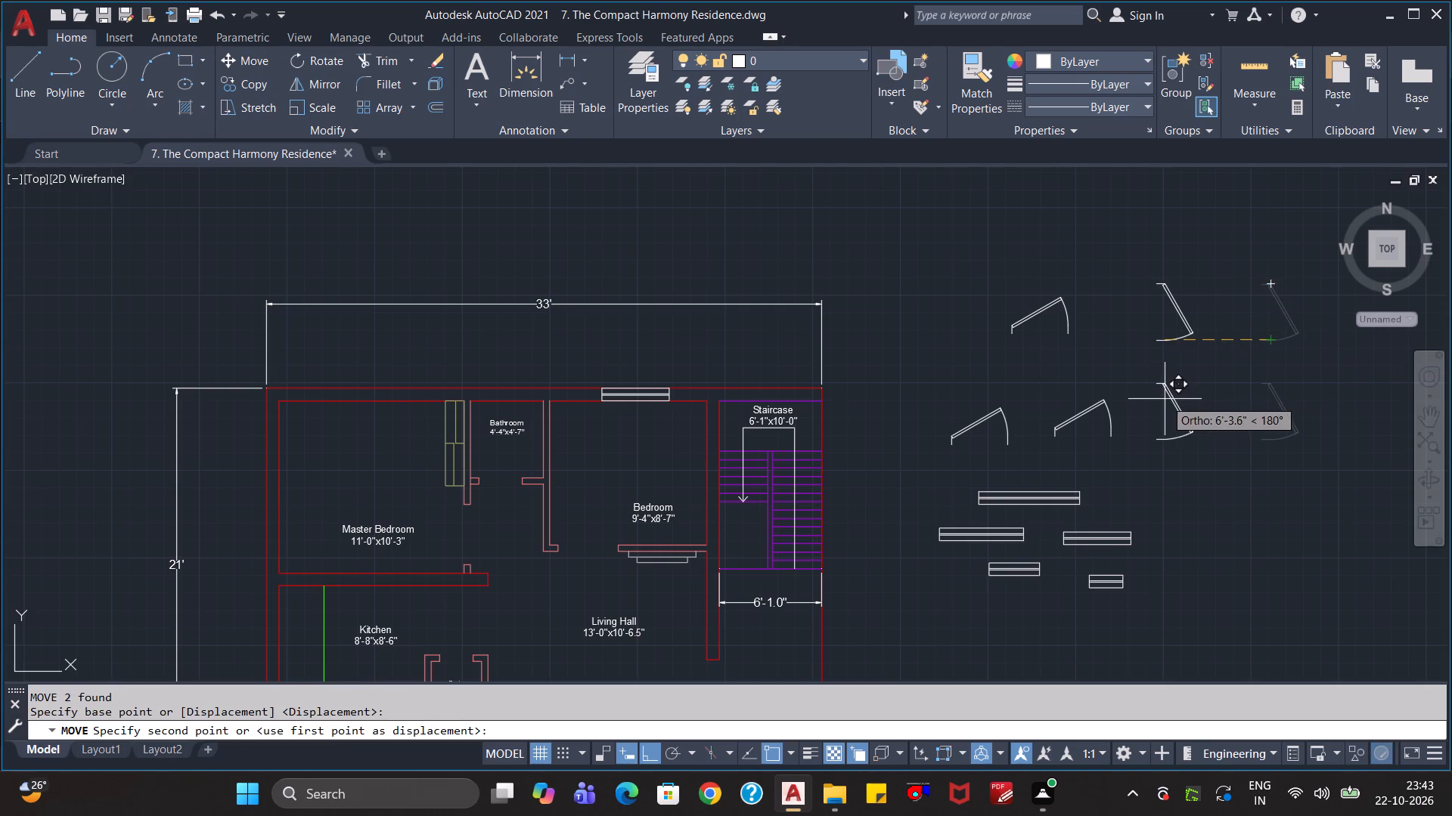
click(1165, 399)
key(Escape)
key(Escape)
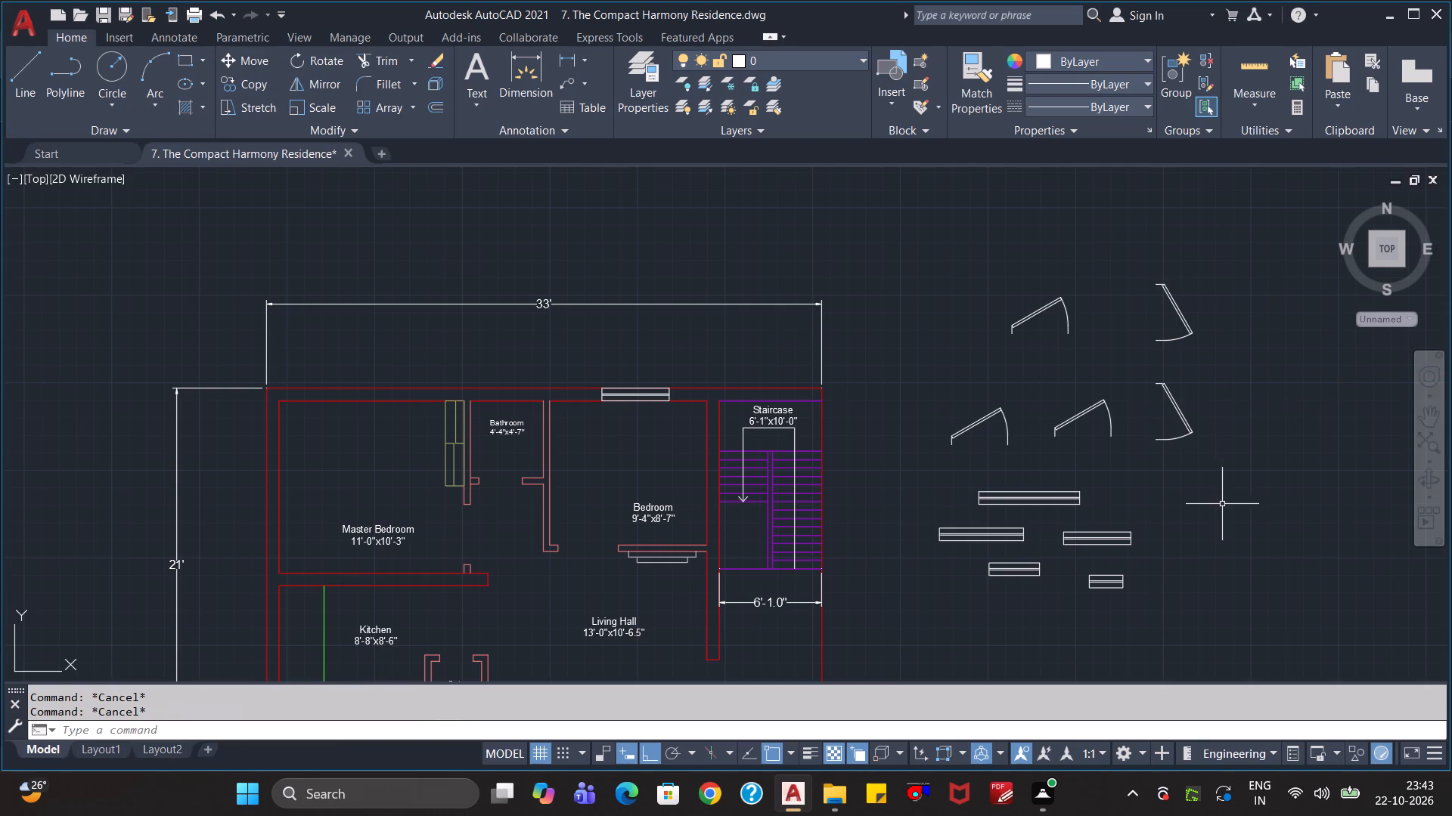
key(Escape)
key(Escape)
Flip the lower rotated door block in both directions so its hinge is at the bottom and its leaf slants up to the left.
click(1181, 419)
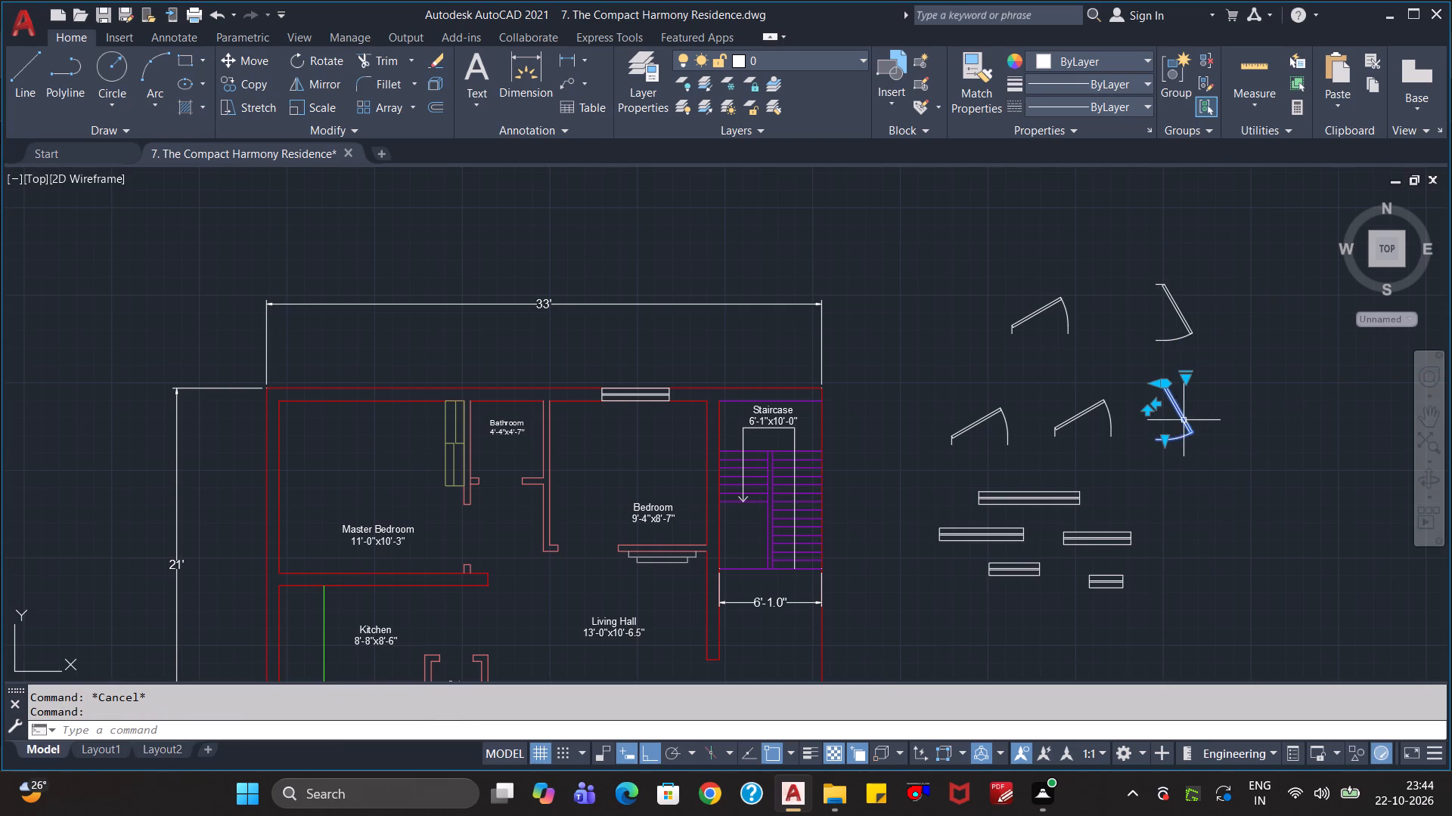
click(1161, 408)
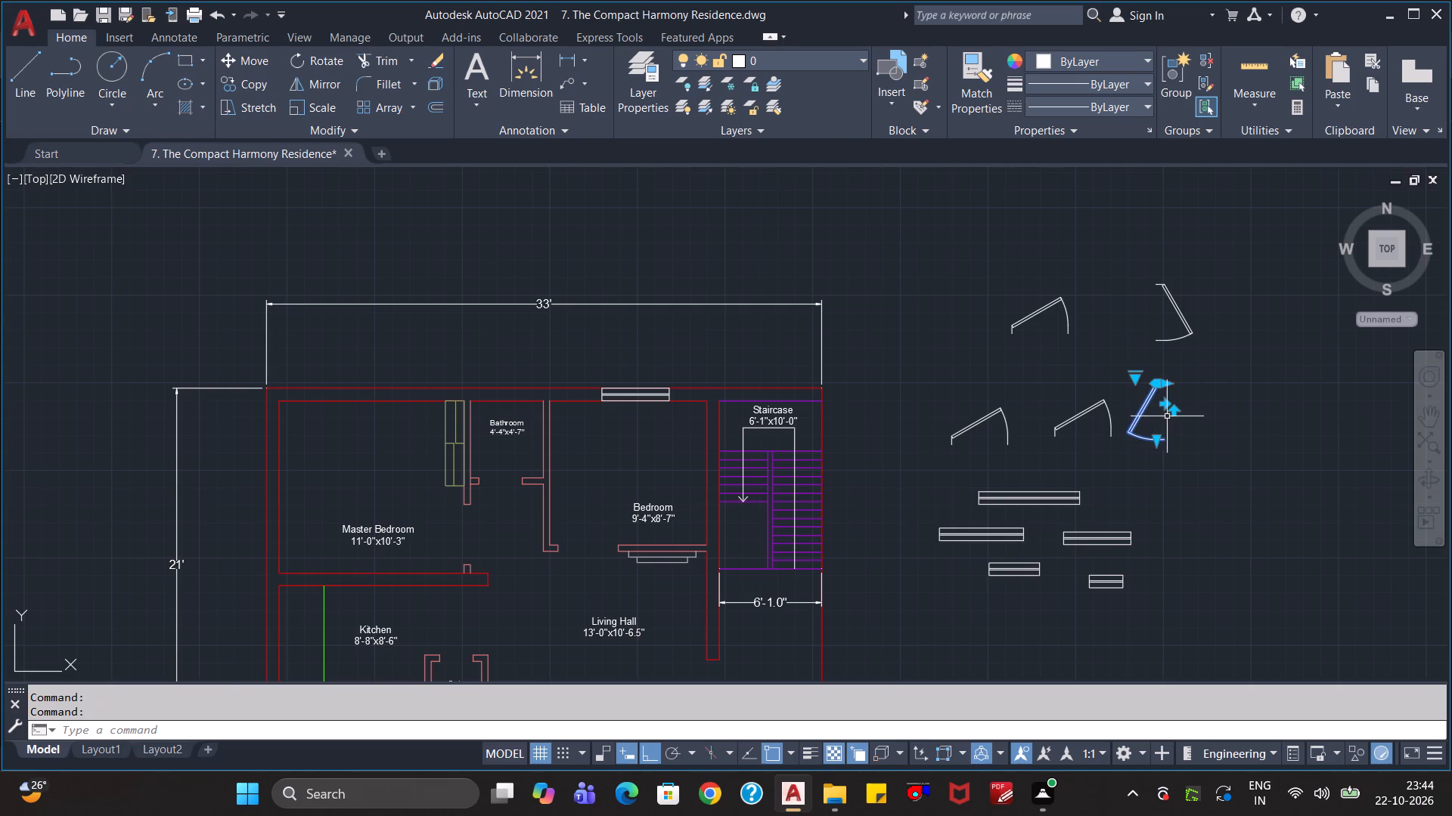
scroll(1243, 437, down, 1)
middle_drag(1252, 503, 1233, 399)
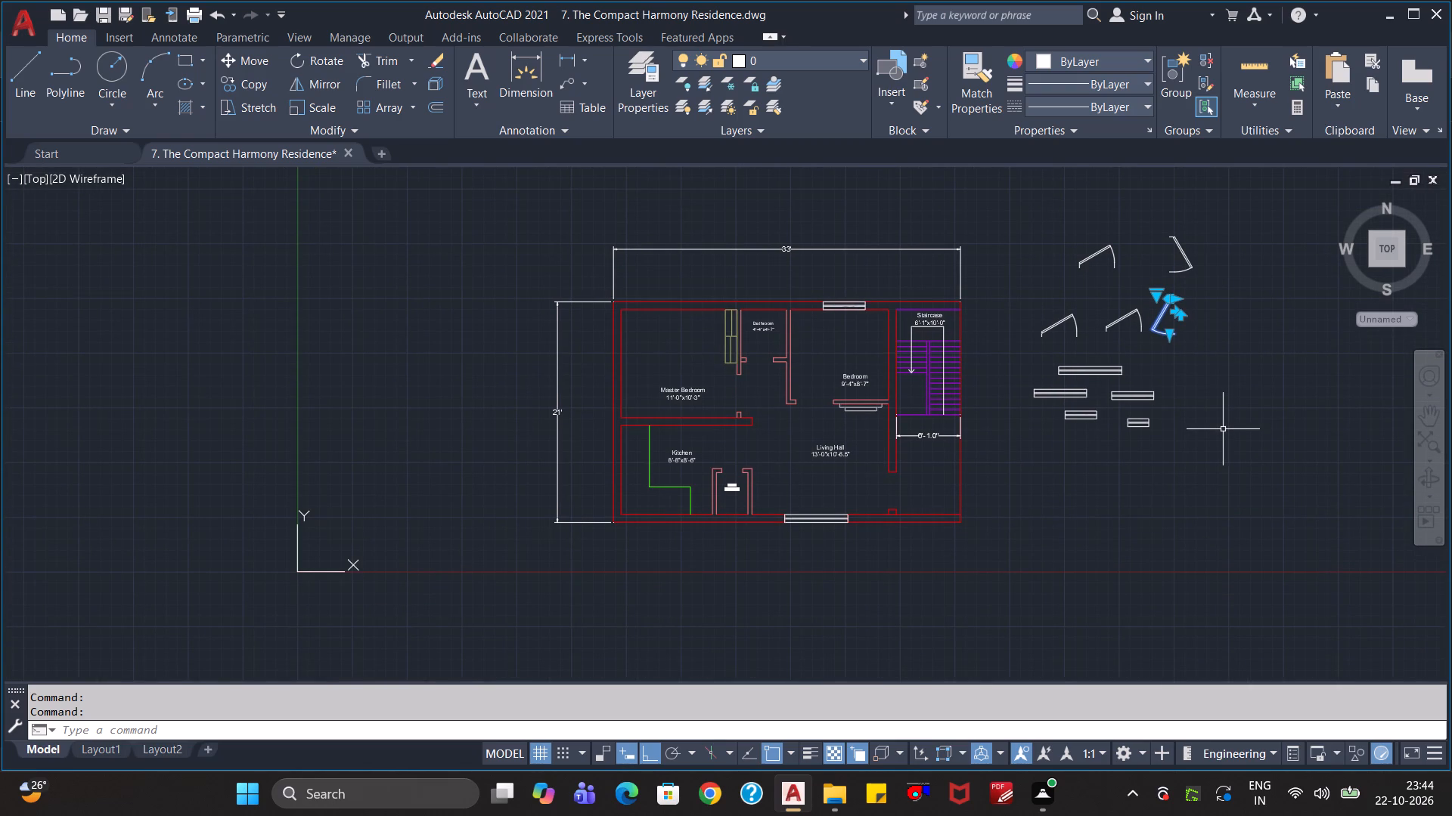
scroll(1200, 336, up, 2)
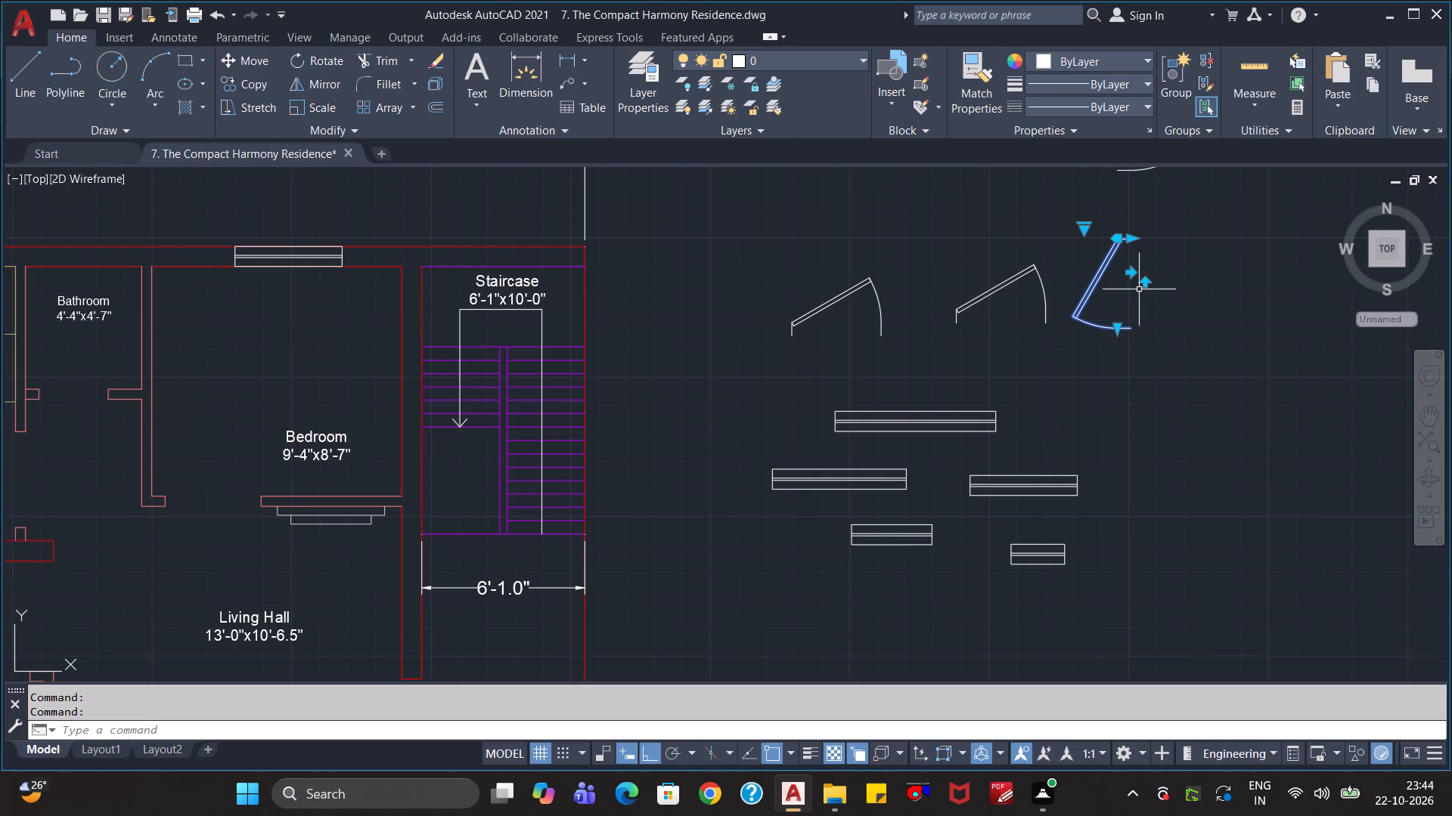
click(1146, 281)
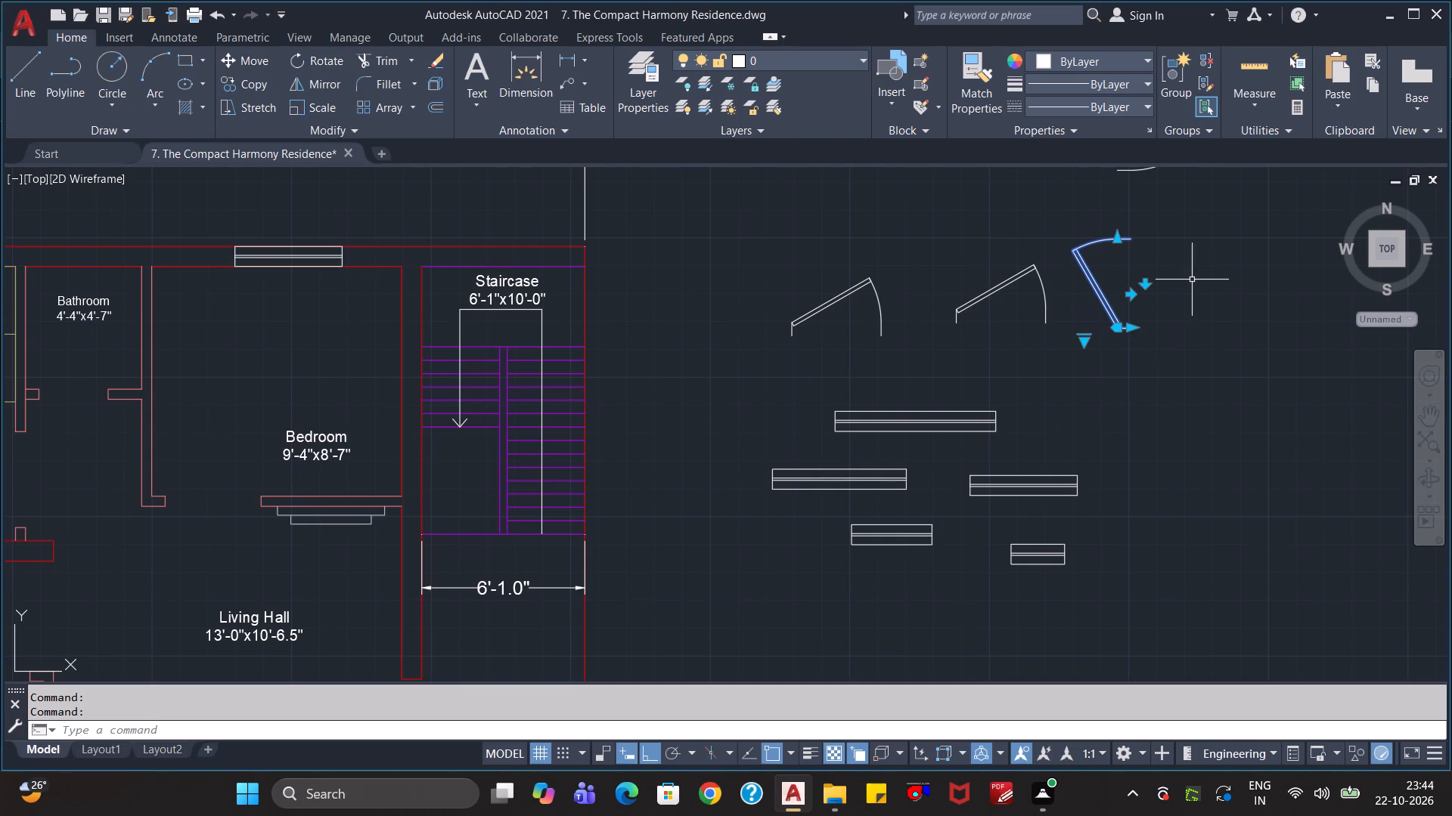
scroll(1196, 271, down, 1)
click(1214, 255)
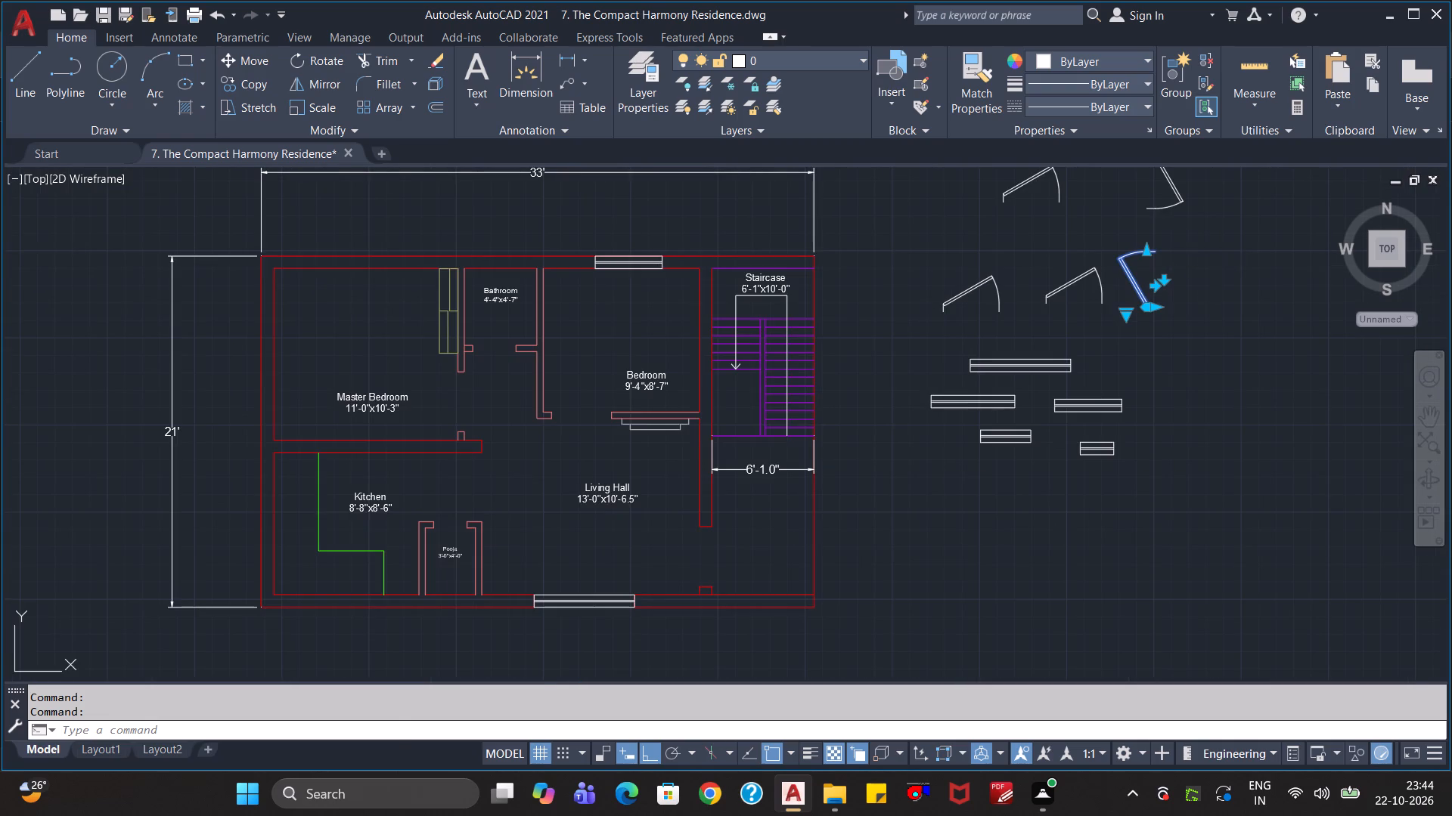
key(Escape)
key(Escape)
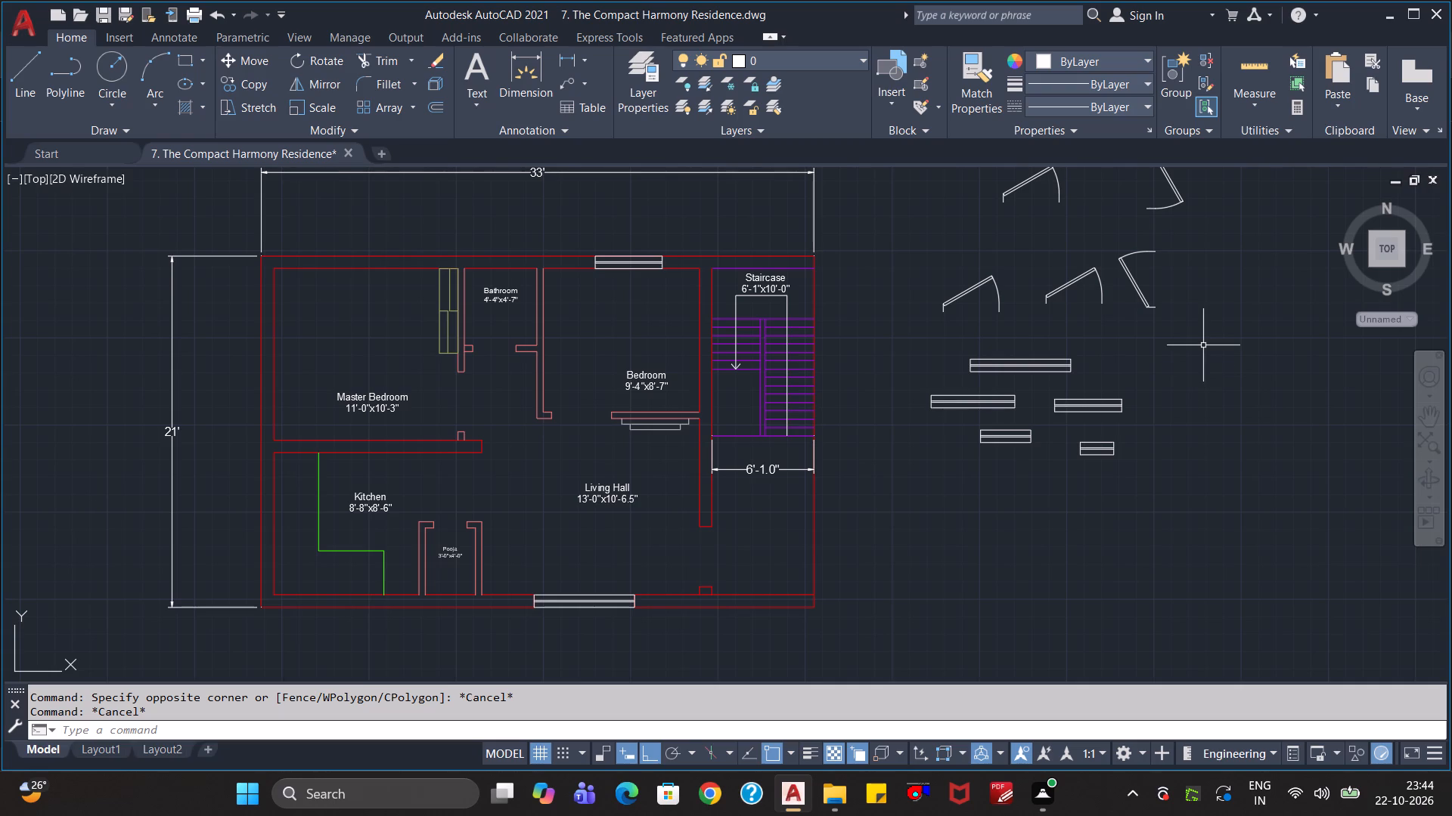
Flip the upper rotated door block in both directions to match the orientation of the lower rotated door.
middle_drag(1215, 263, 1223, 342)
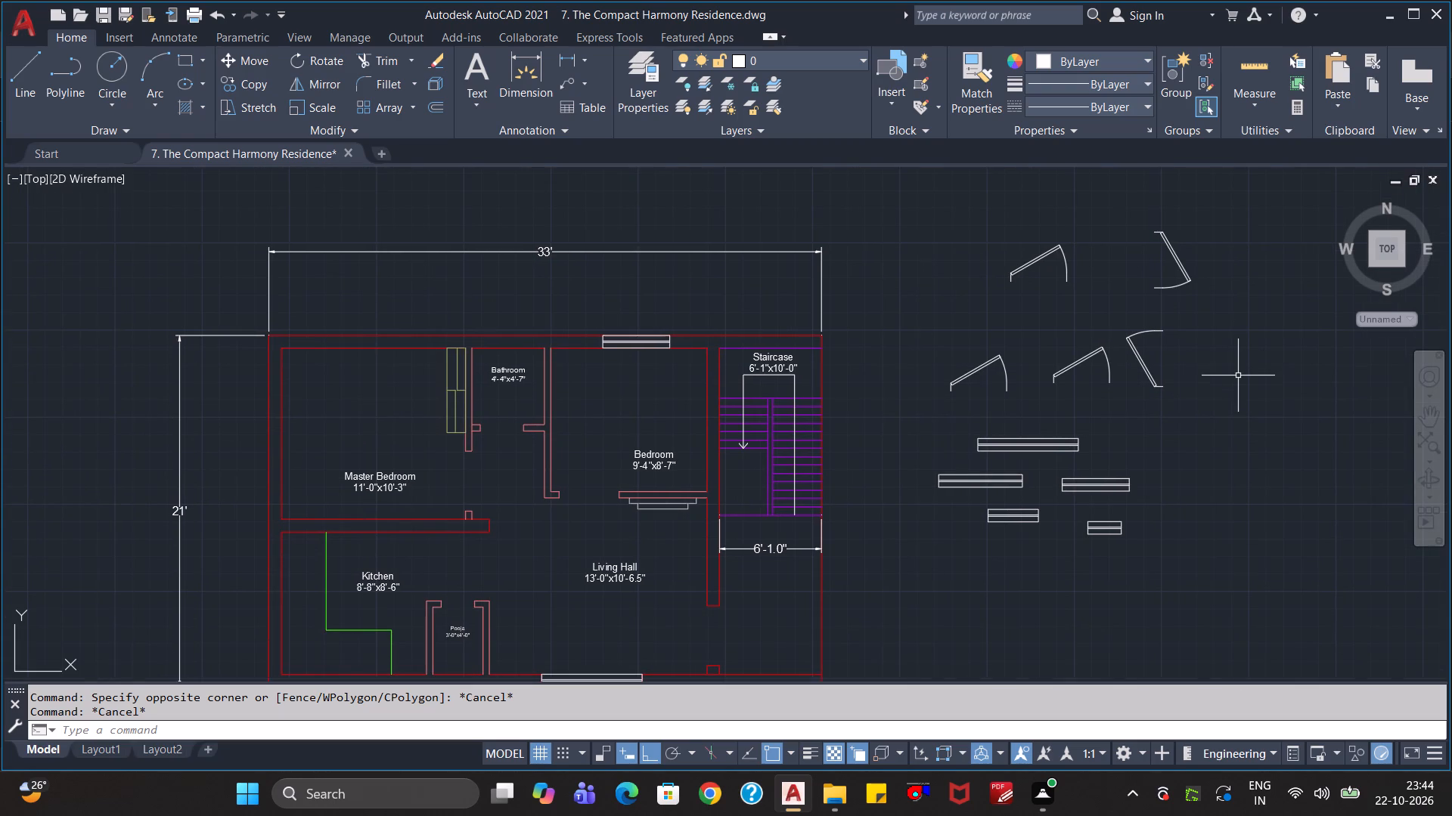
click(1178, 268)
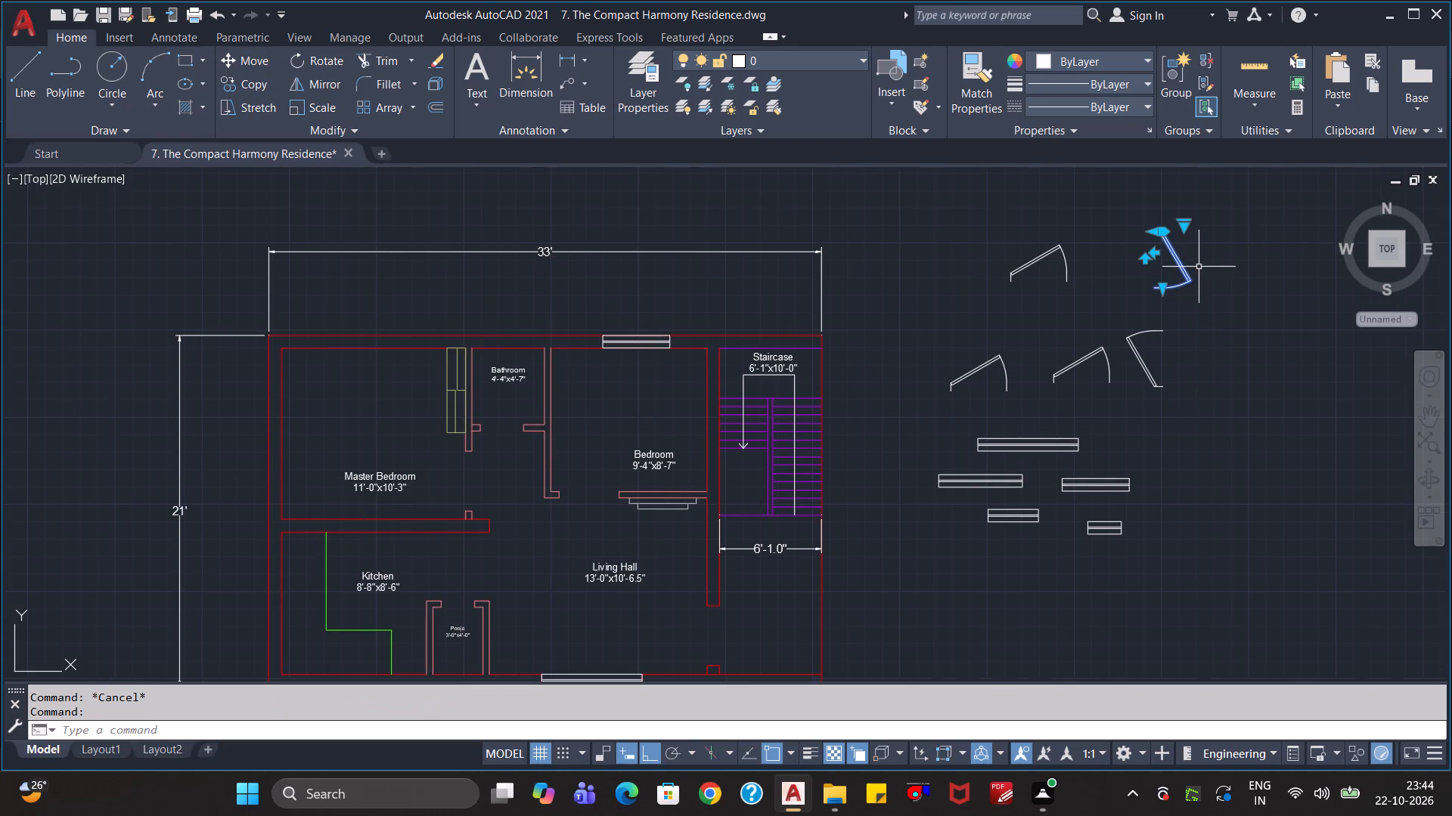
click(1151, 260)
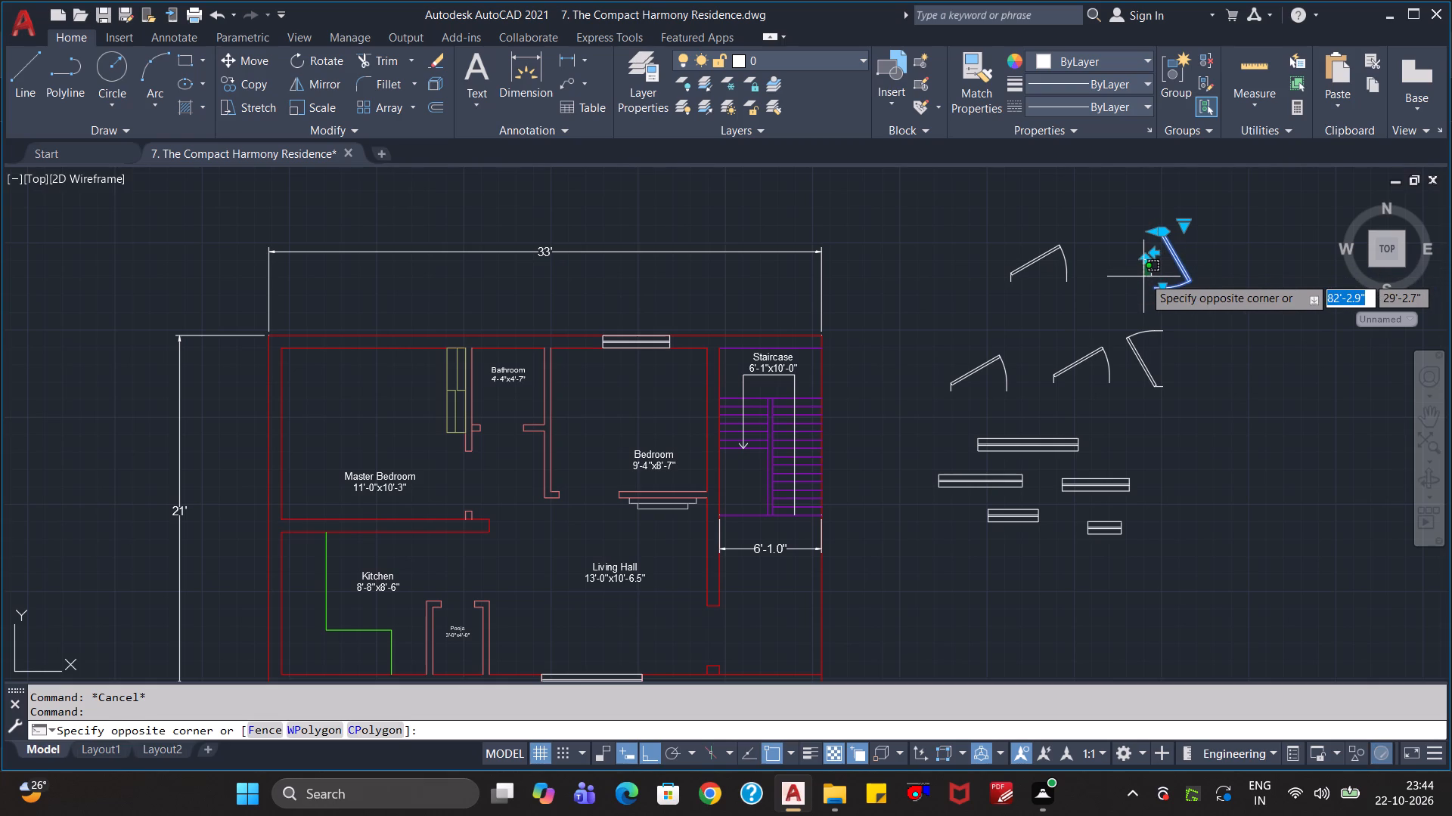
key(Escape)
click(1146, 259)
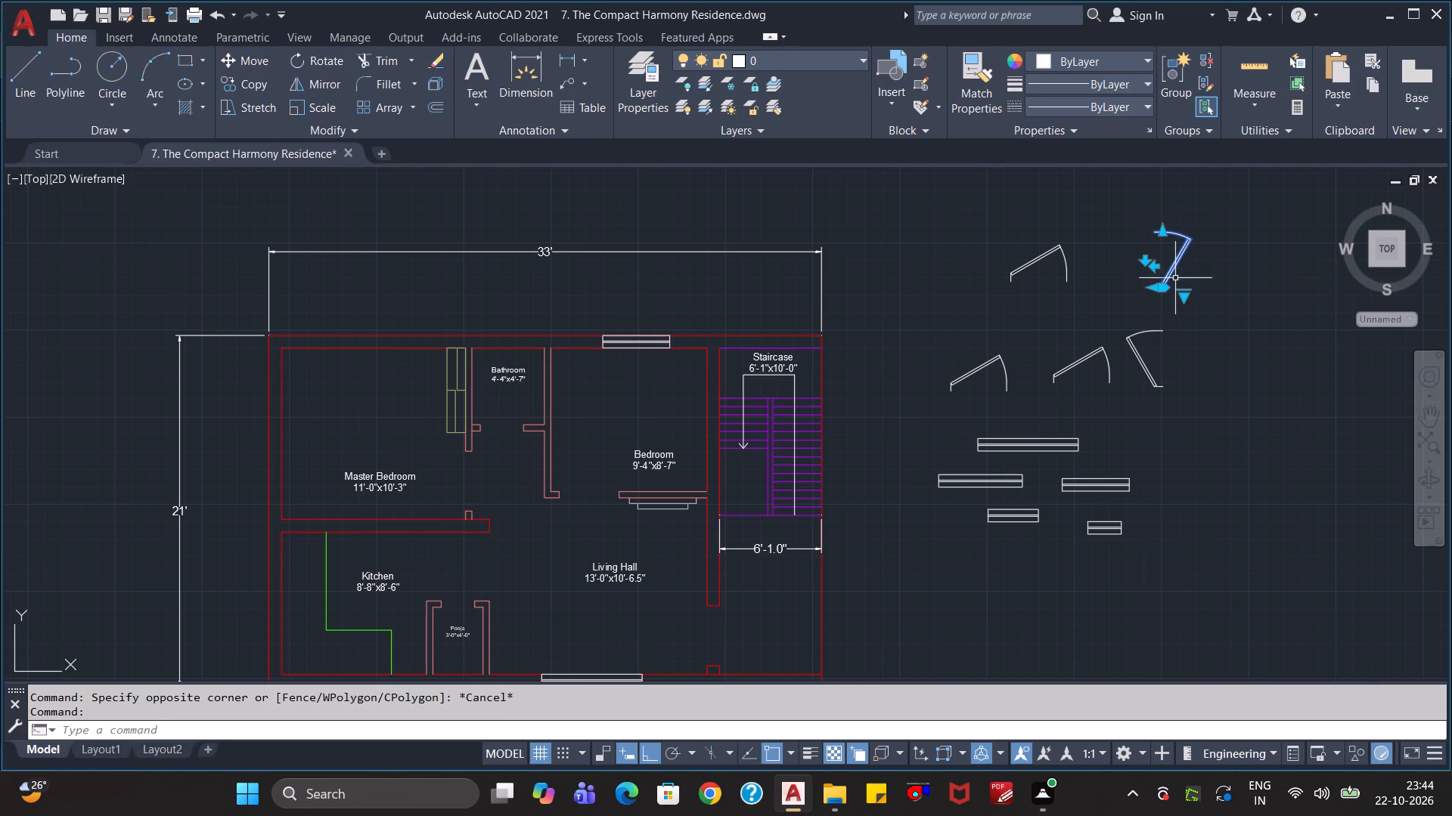
click(1159, 272)
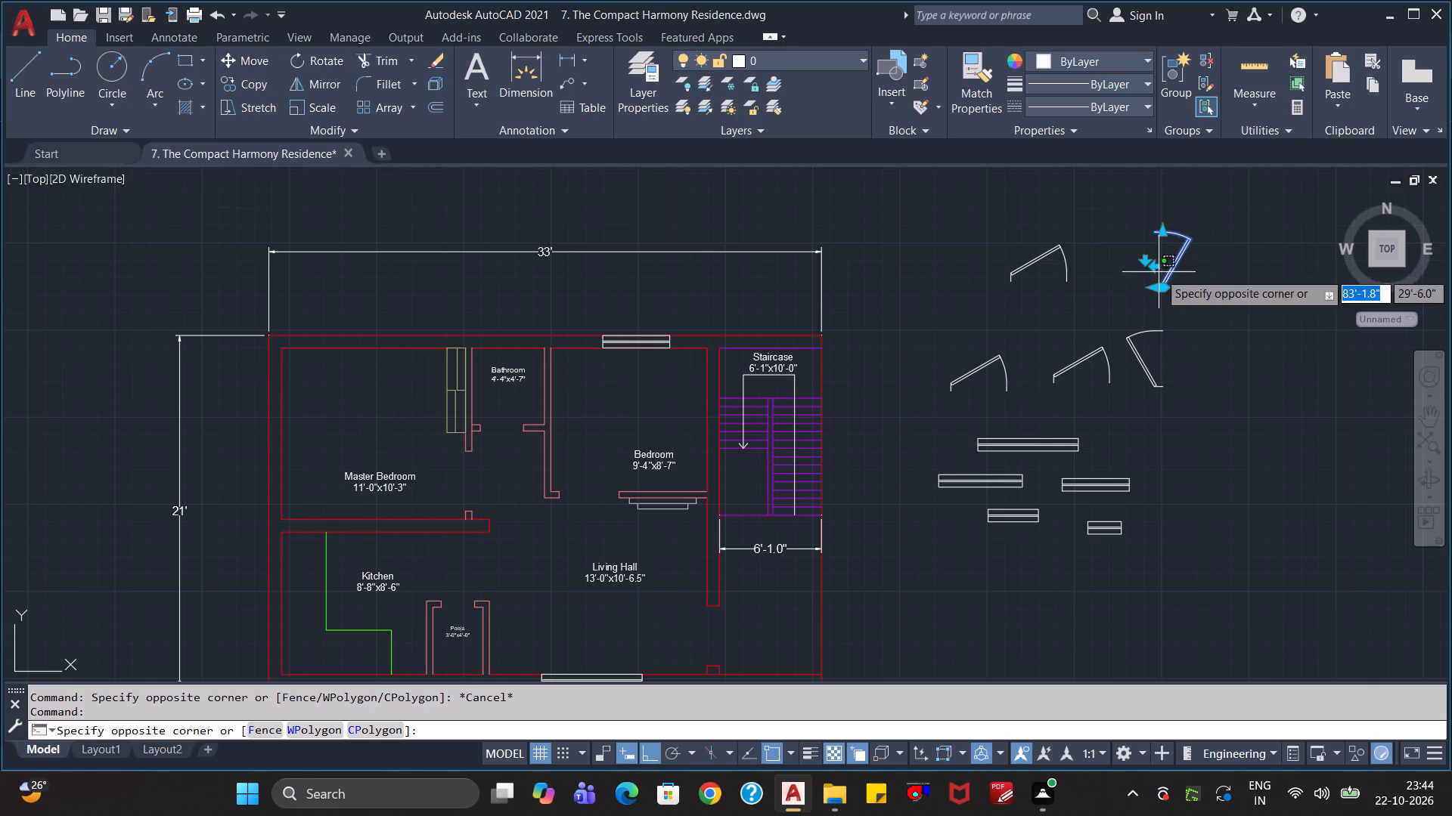
key(Escape)
click(1156, 266)
key(Escape)
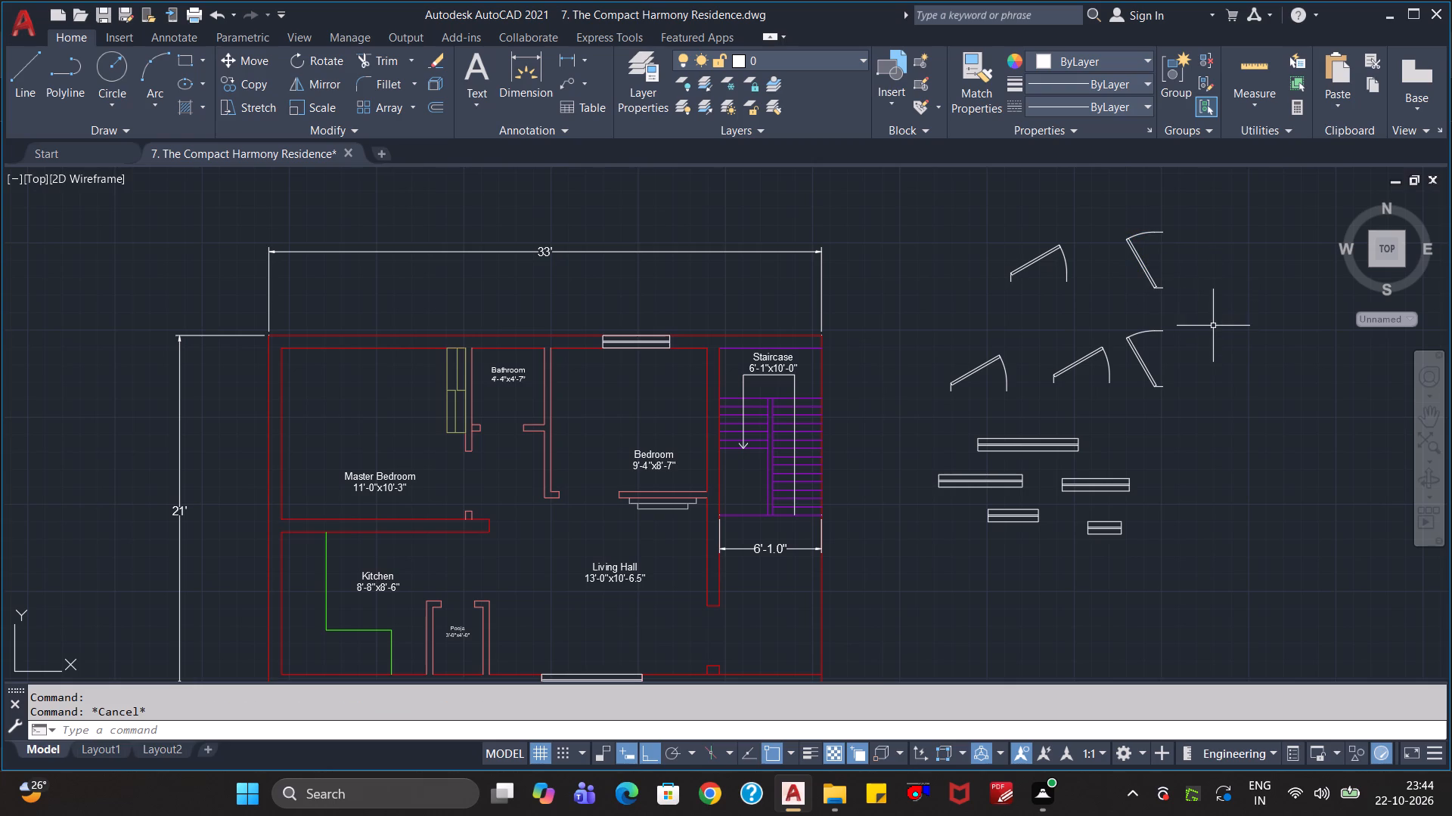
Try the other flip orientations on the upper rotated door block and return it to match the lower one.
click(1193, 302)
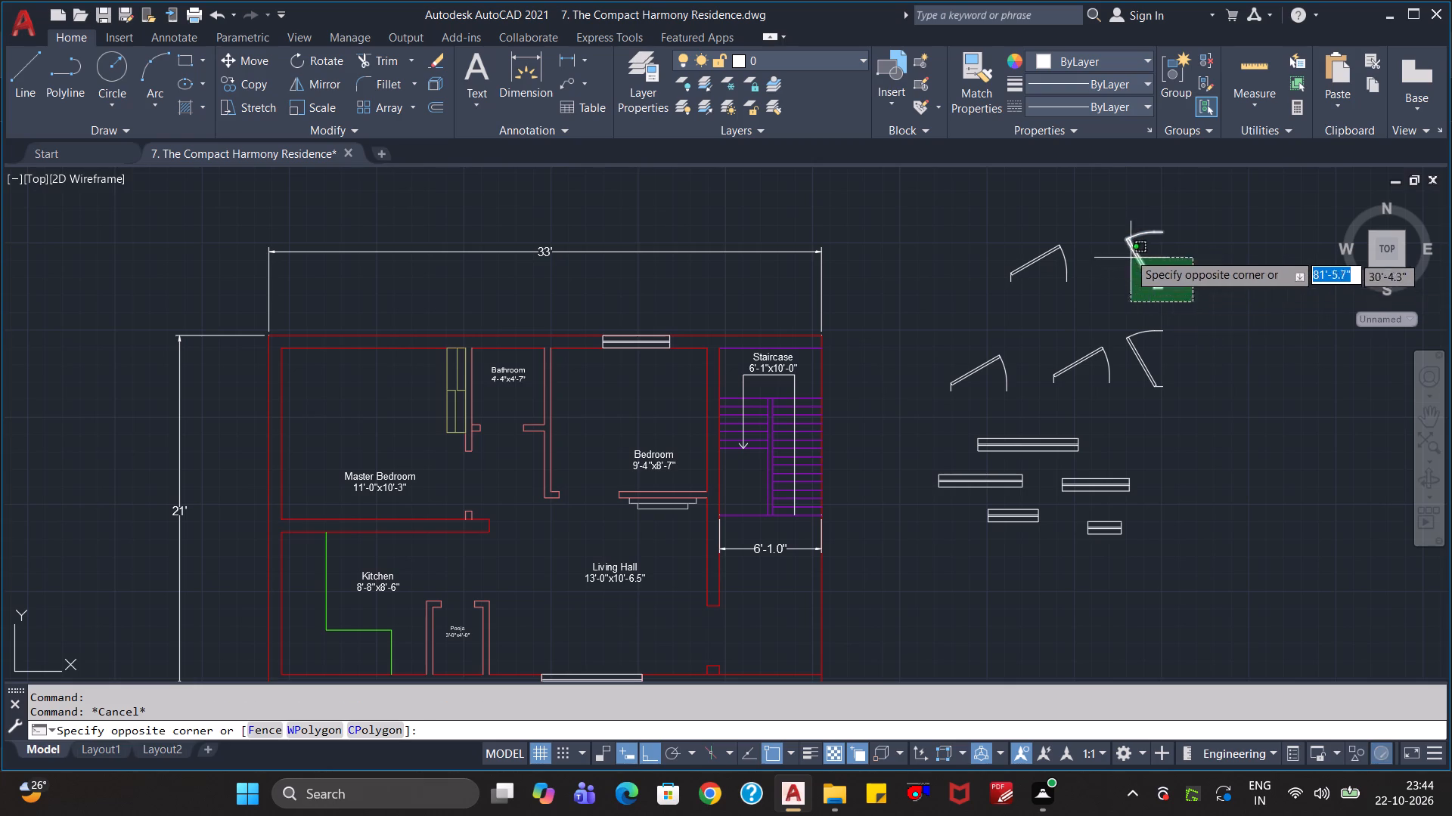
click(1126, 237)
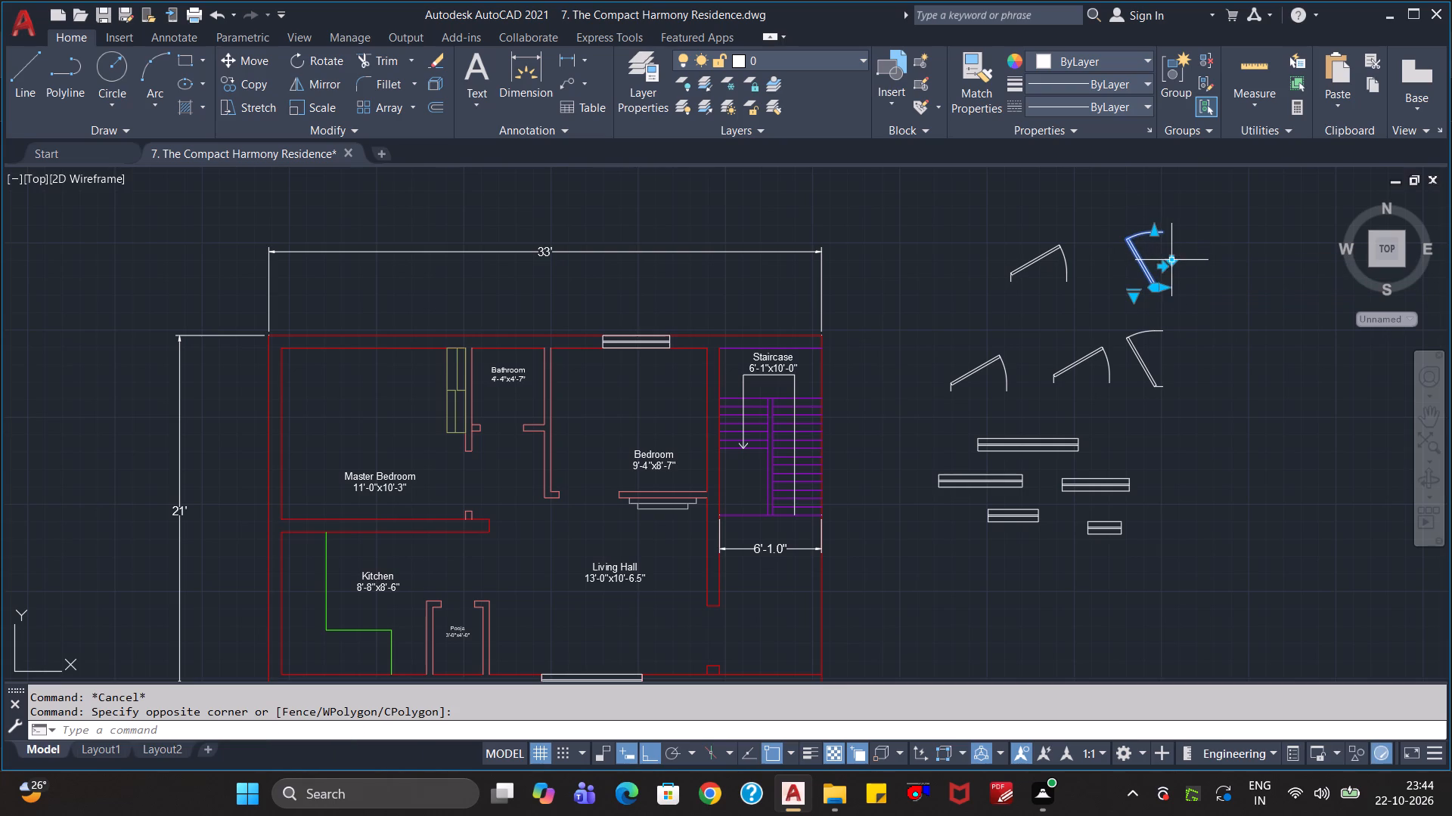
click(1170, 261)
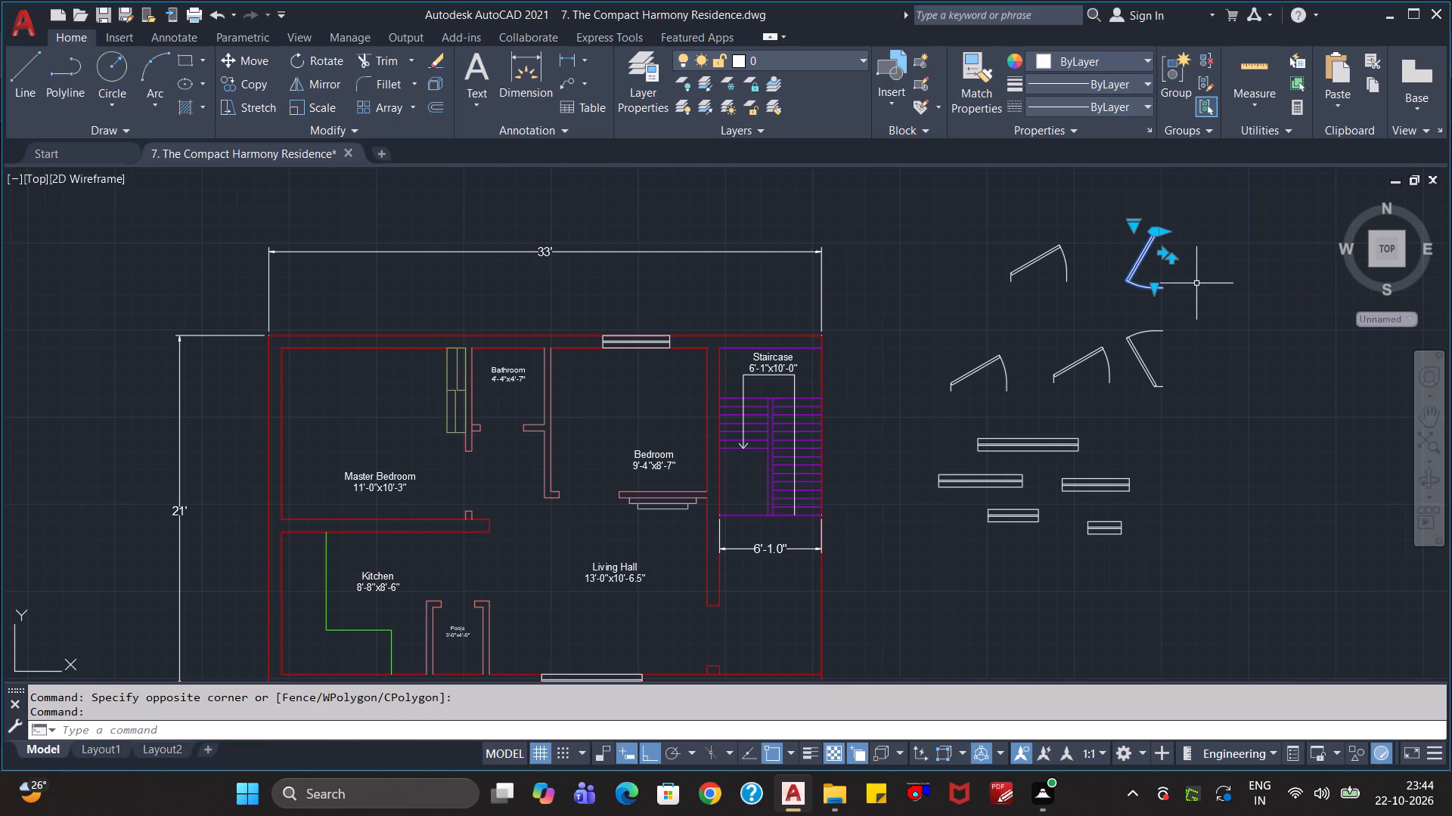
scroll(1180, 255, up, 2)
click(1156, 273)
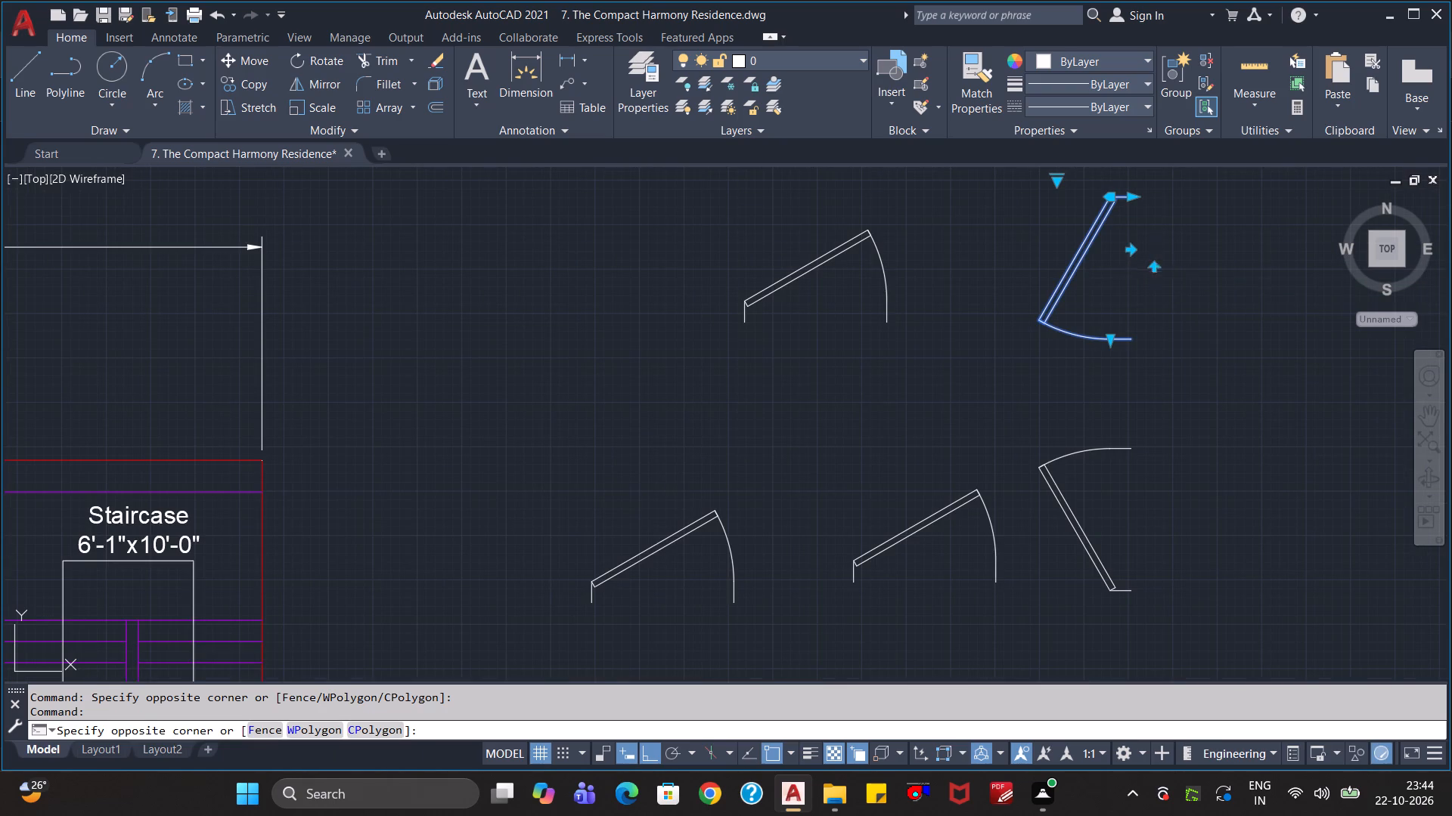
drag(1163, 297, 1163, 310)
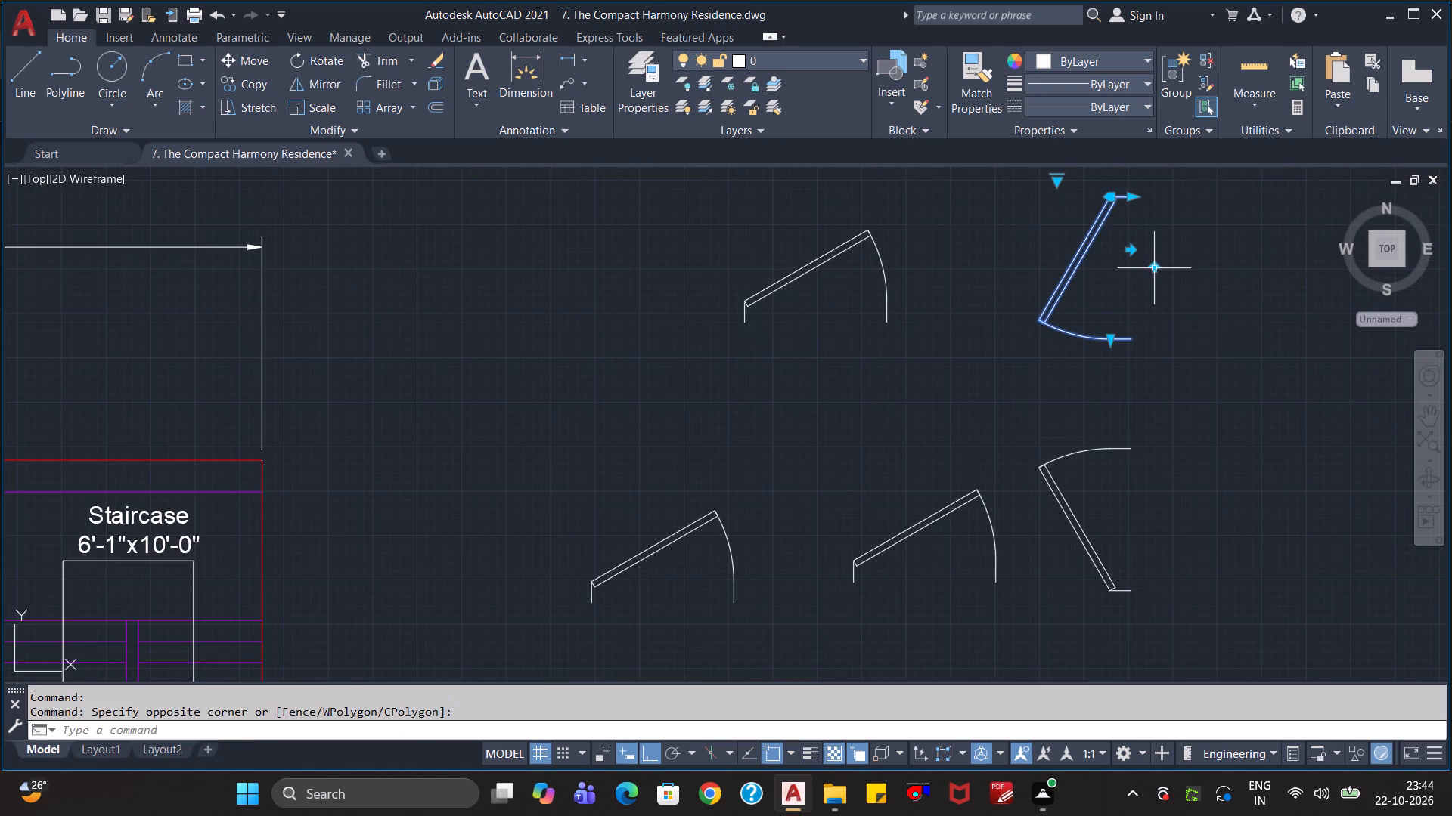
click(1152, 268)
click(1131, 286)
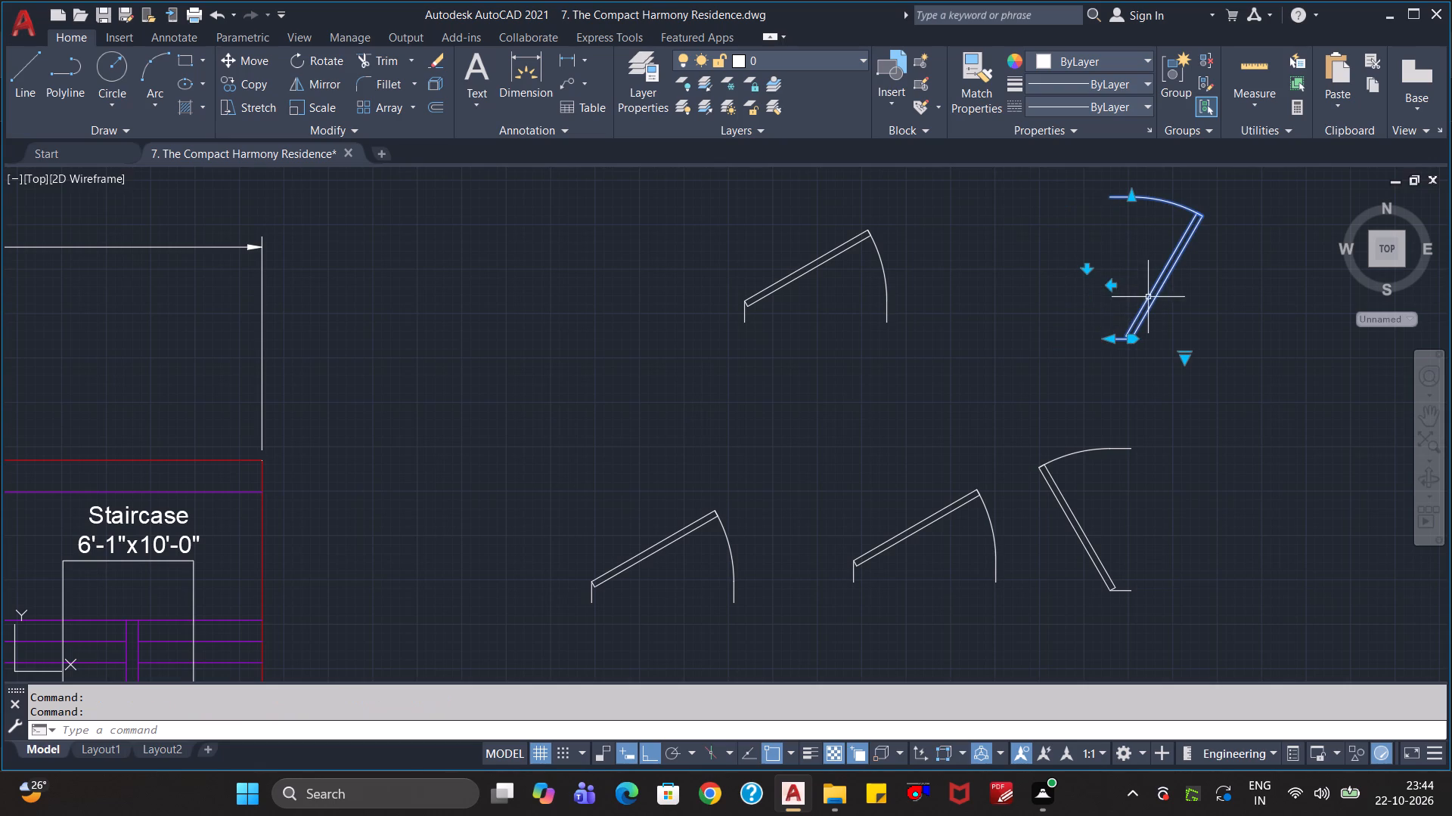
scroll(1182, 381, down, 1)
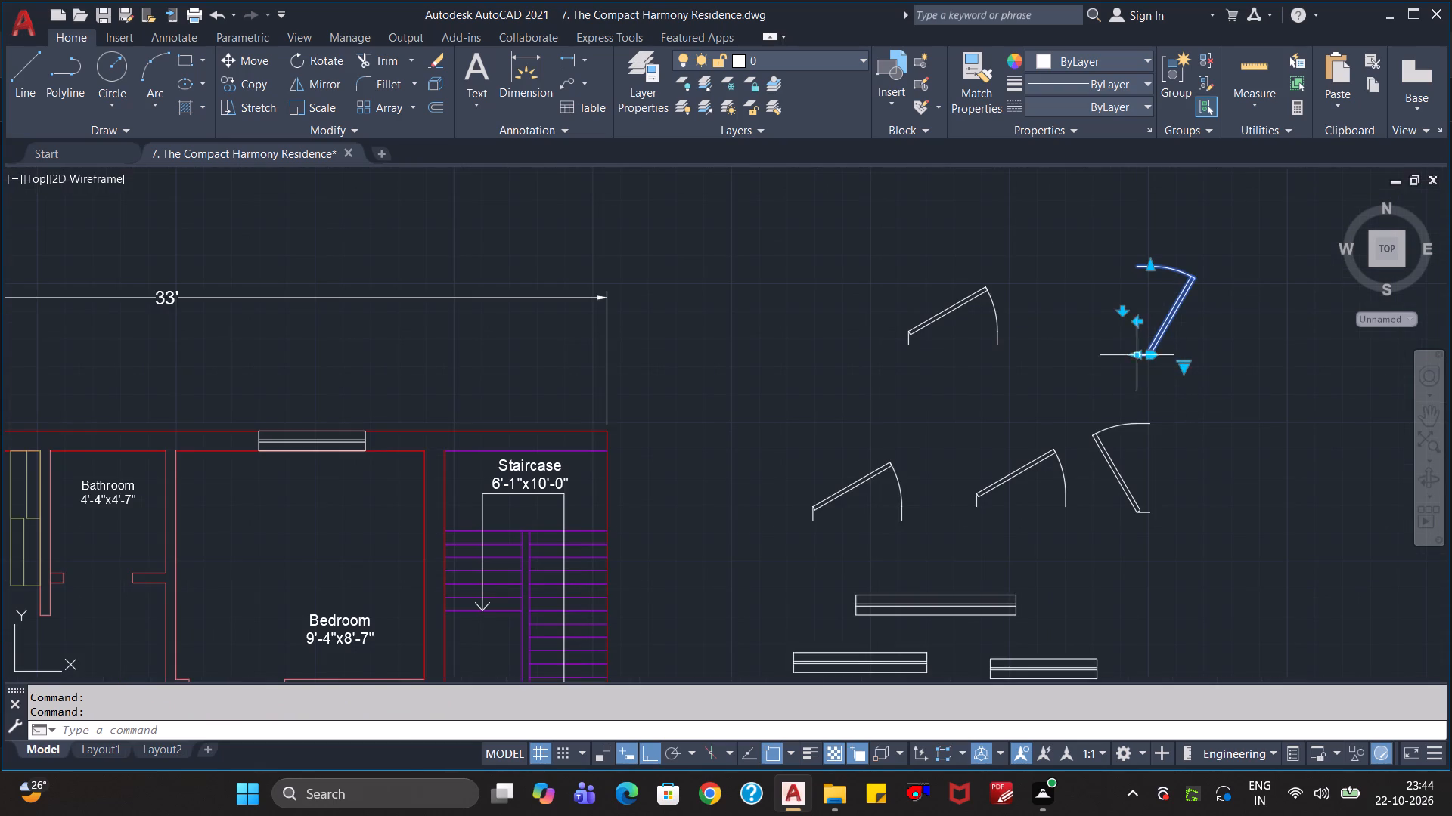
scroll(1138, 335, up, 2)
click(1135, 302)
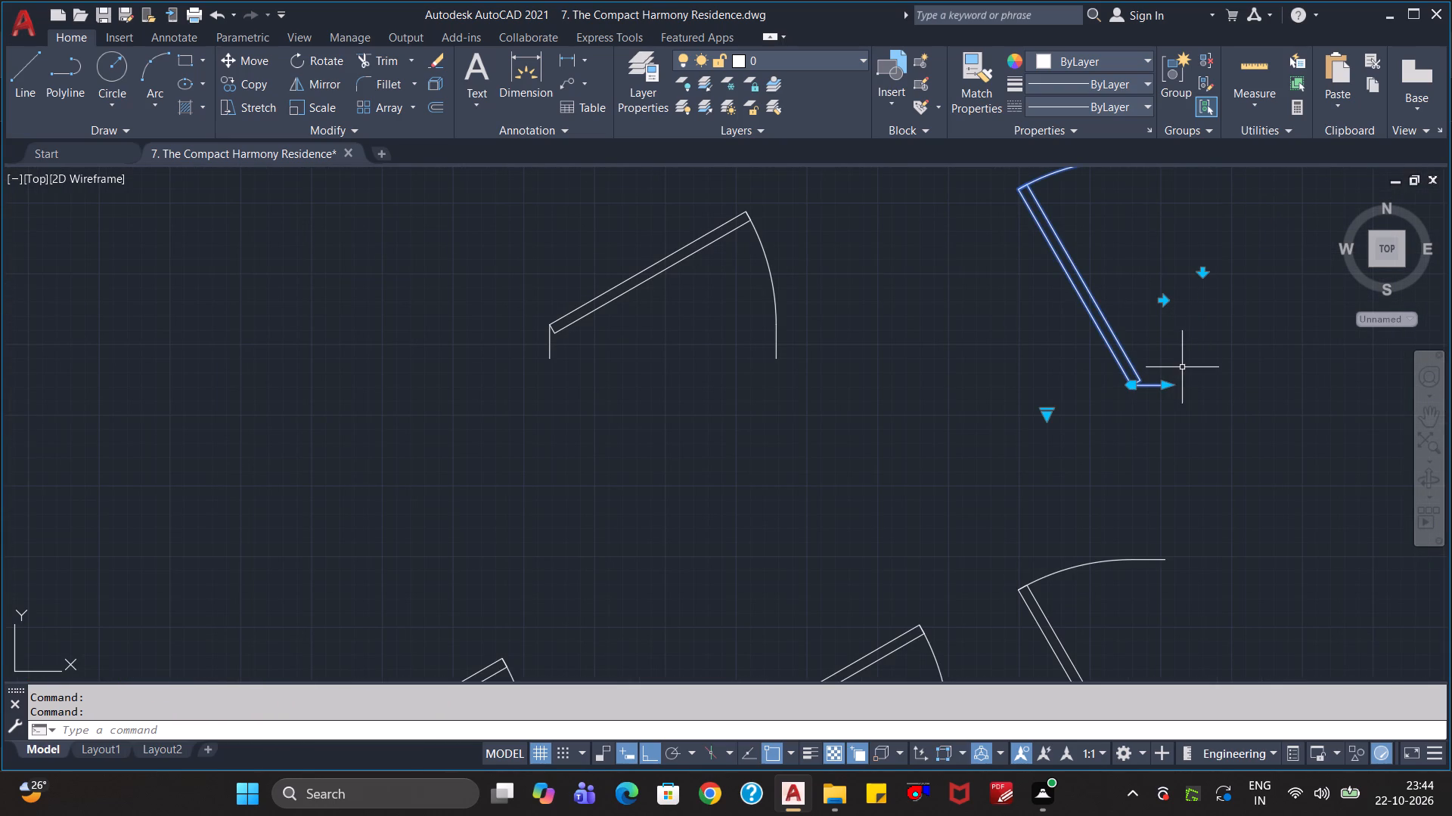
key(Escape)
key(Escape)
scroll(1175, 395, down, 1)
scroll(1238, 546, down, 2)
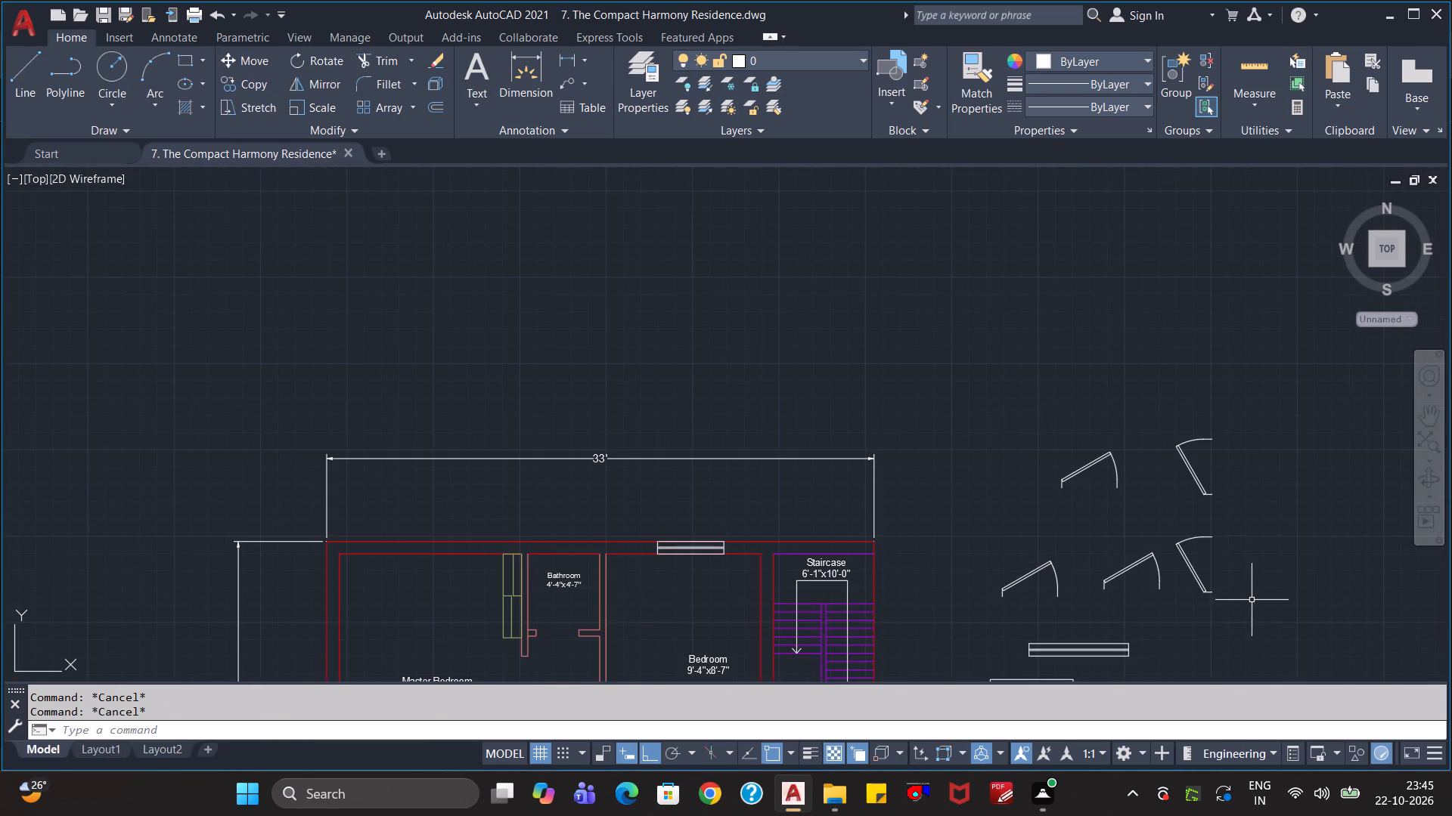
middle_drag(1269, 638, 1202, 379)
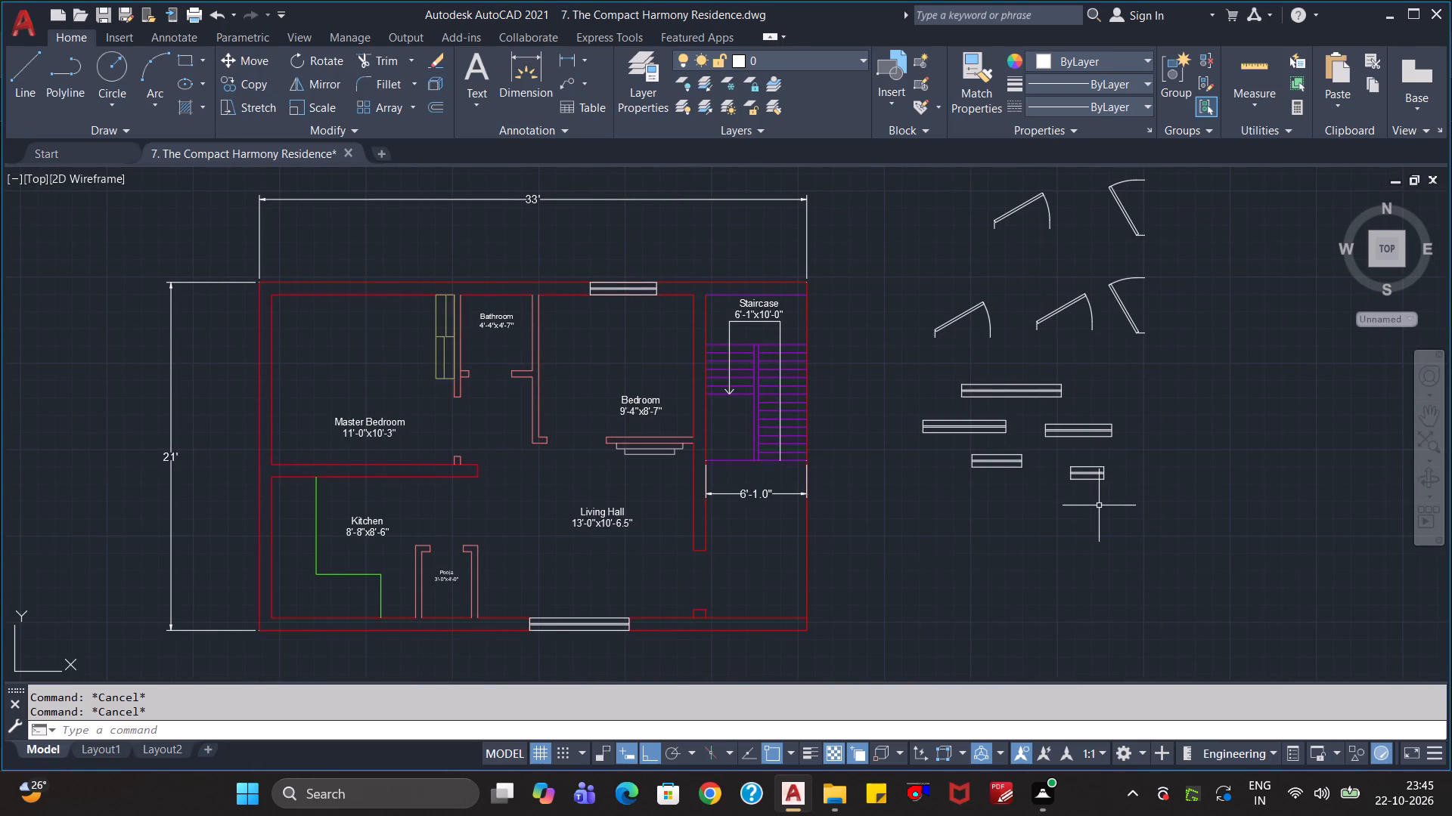
Copy the four smaller spare window blocks about 9' straight down, below the originals.
click(1160, 422)
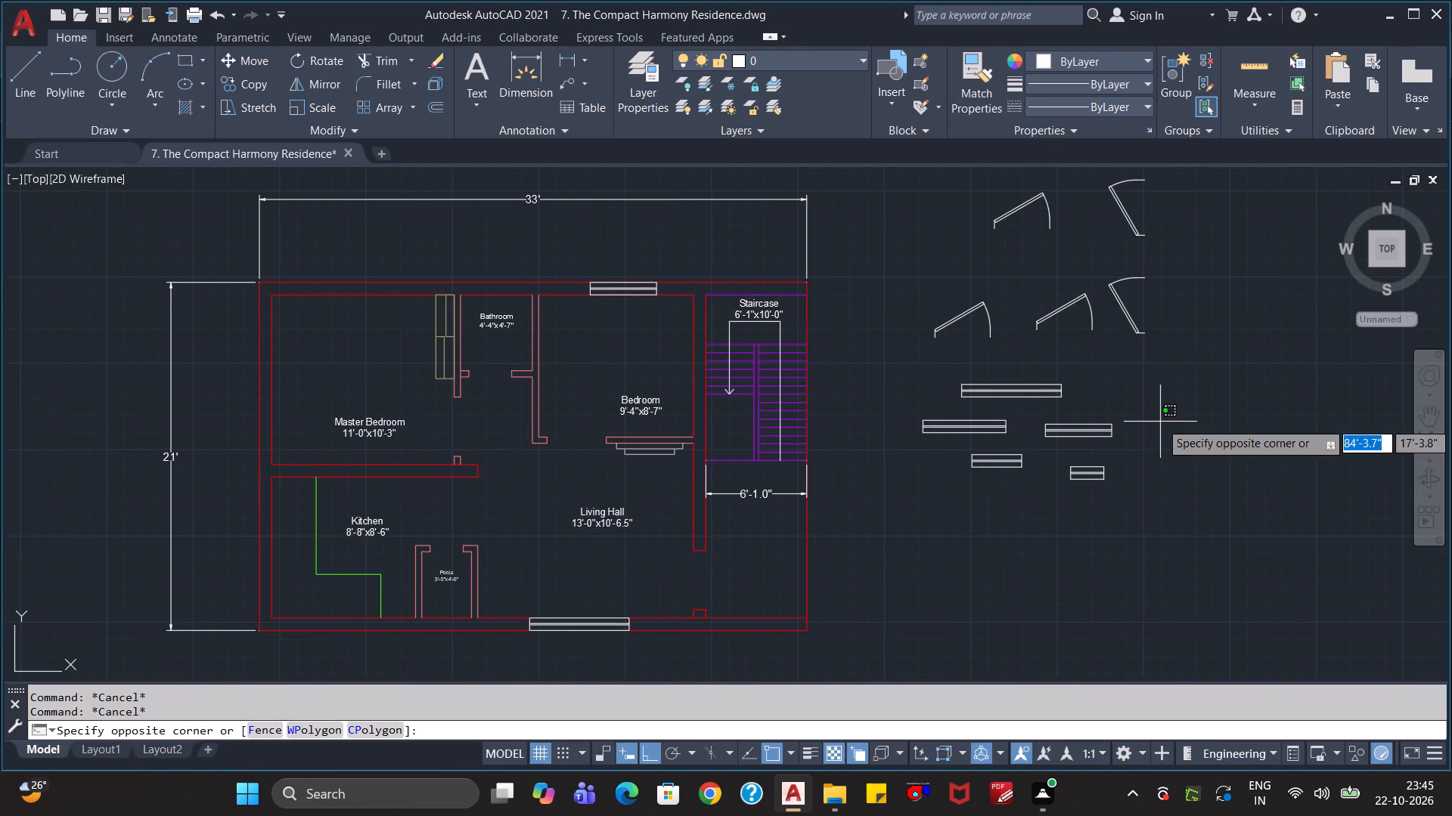
click(930, 496)
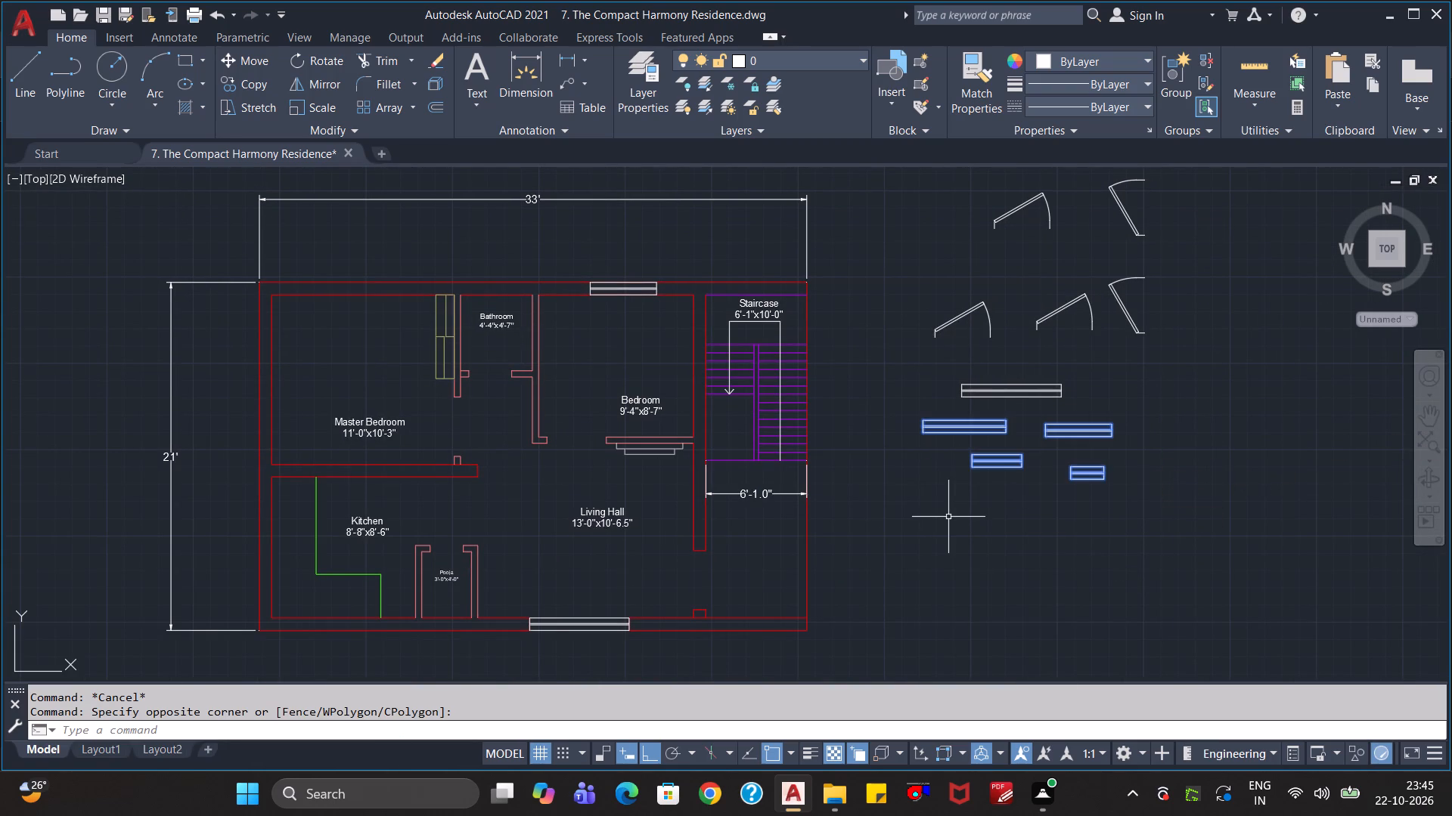
text(co)
key(Return)
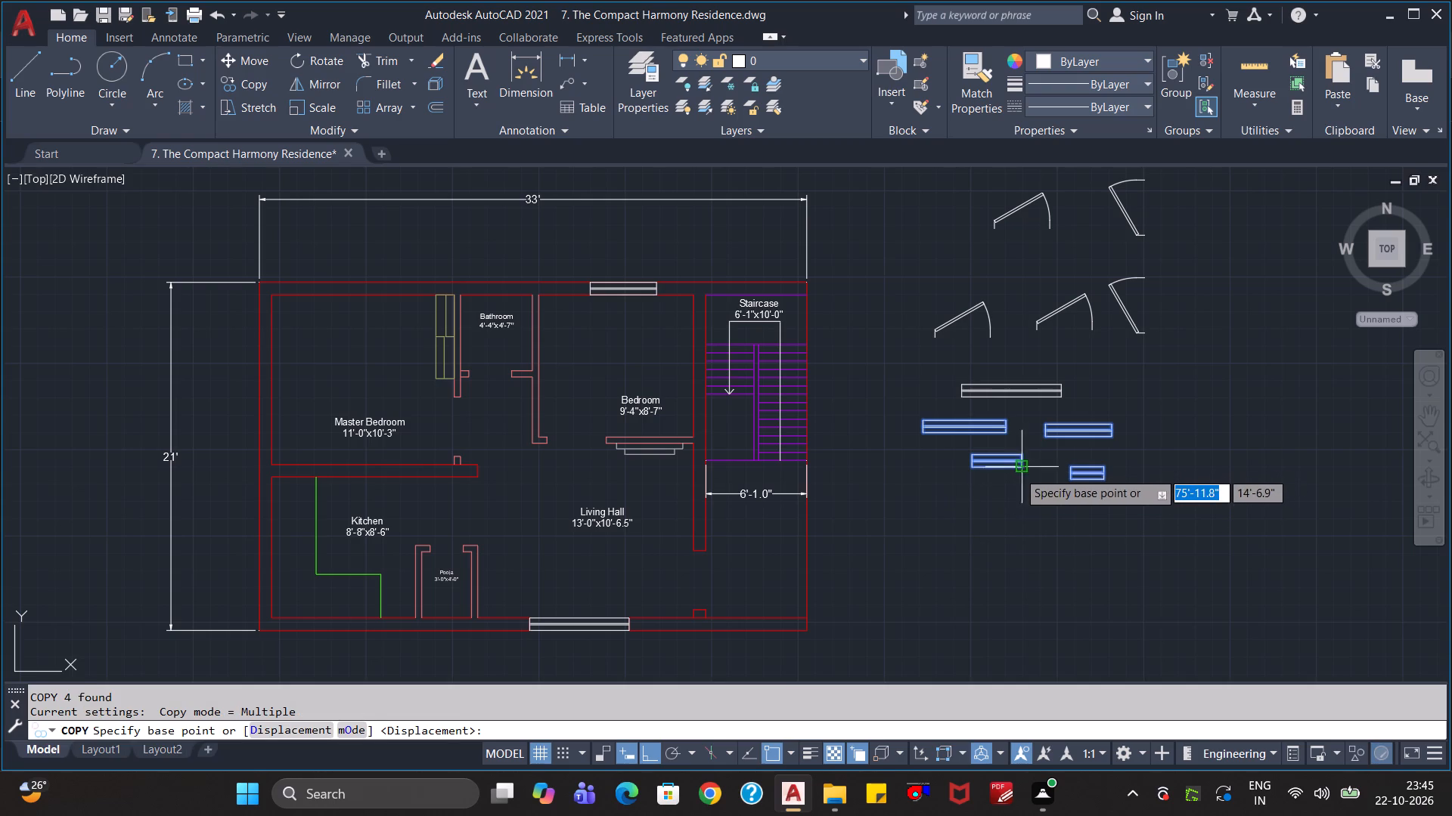
click(1018, 471)
click(1056, 616)
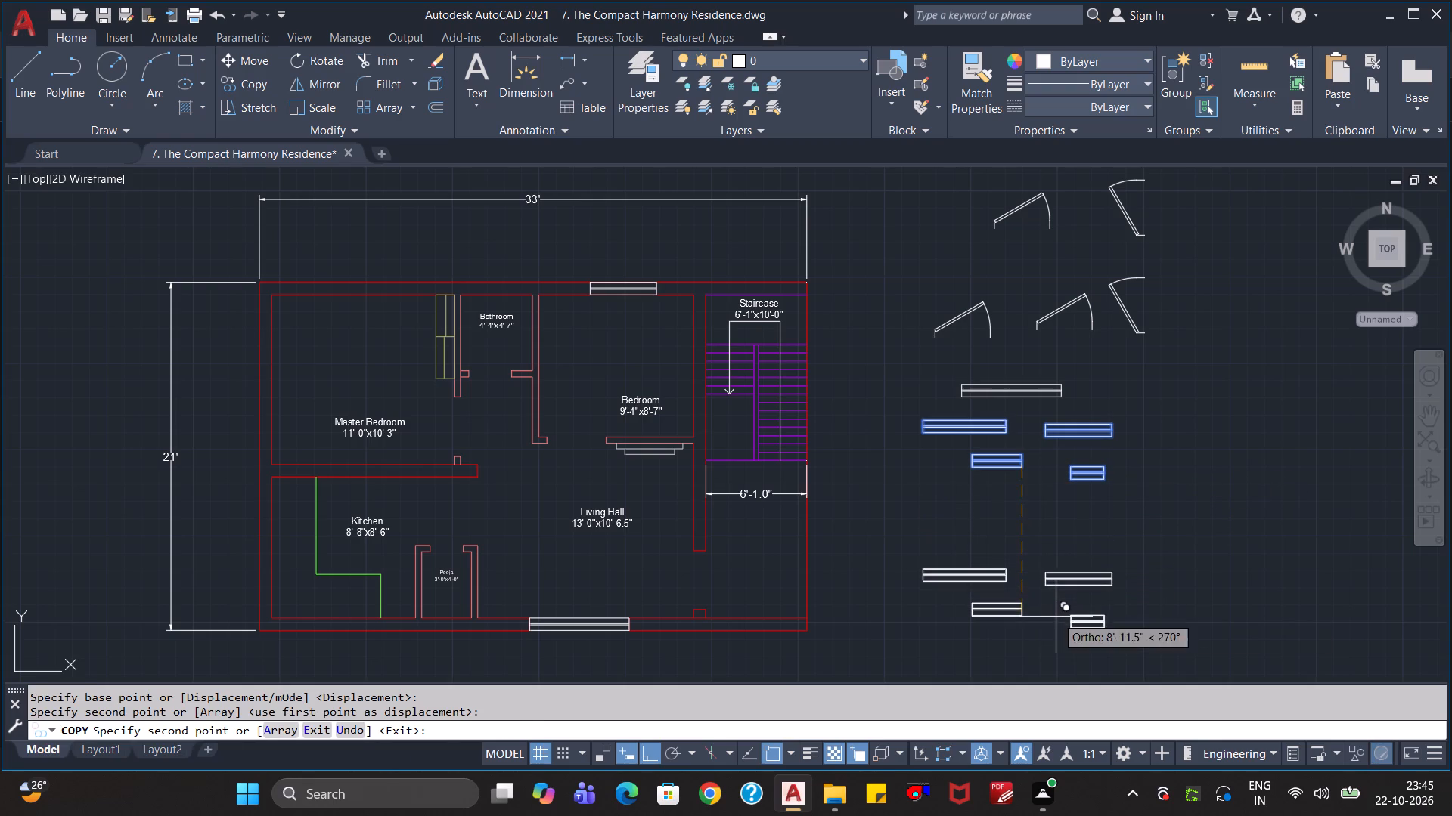
key(Escape)
key(Escape)
Rotate the four copied window blocks 270° so that they stand vertically.
click(1157, 631)
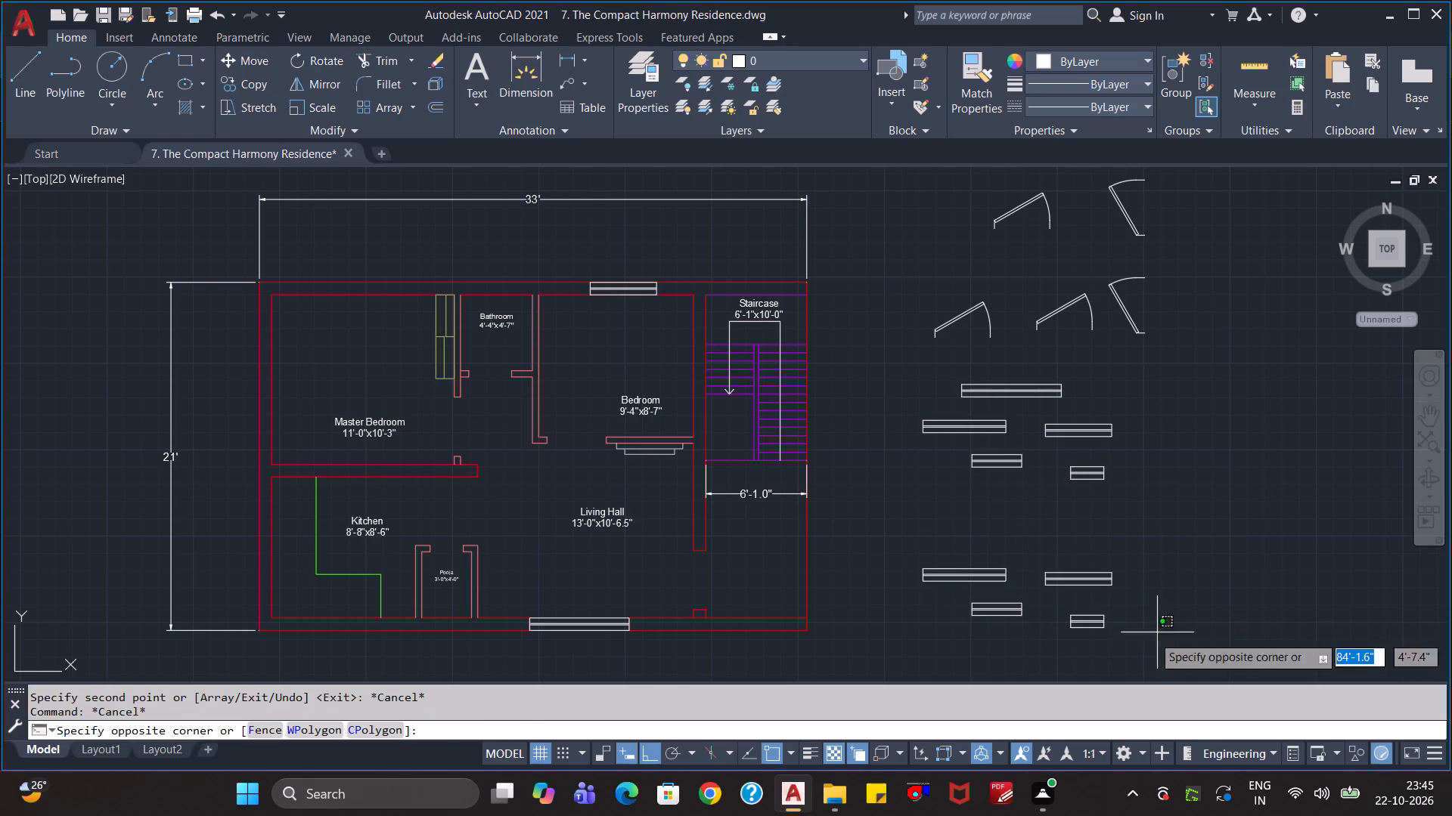
click(950, 555)
text(rp)
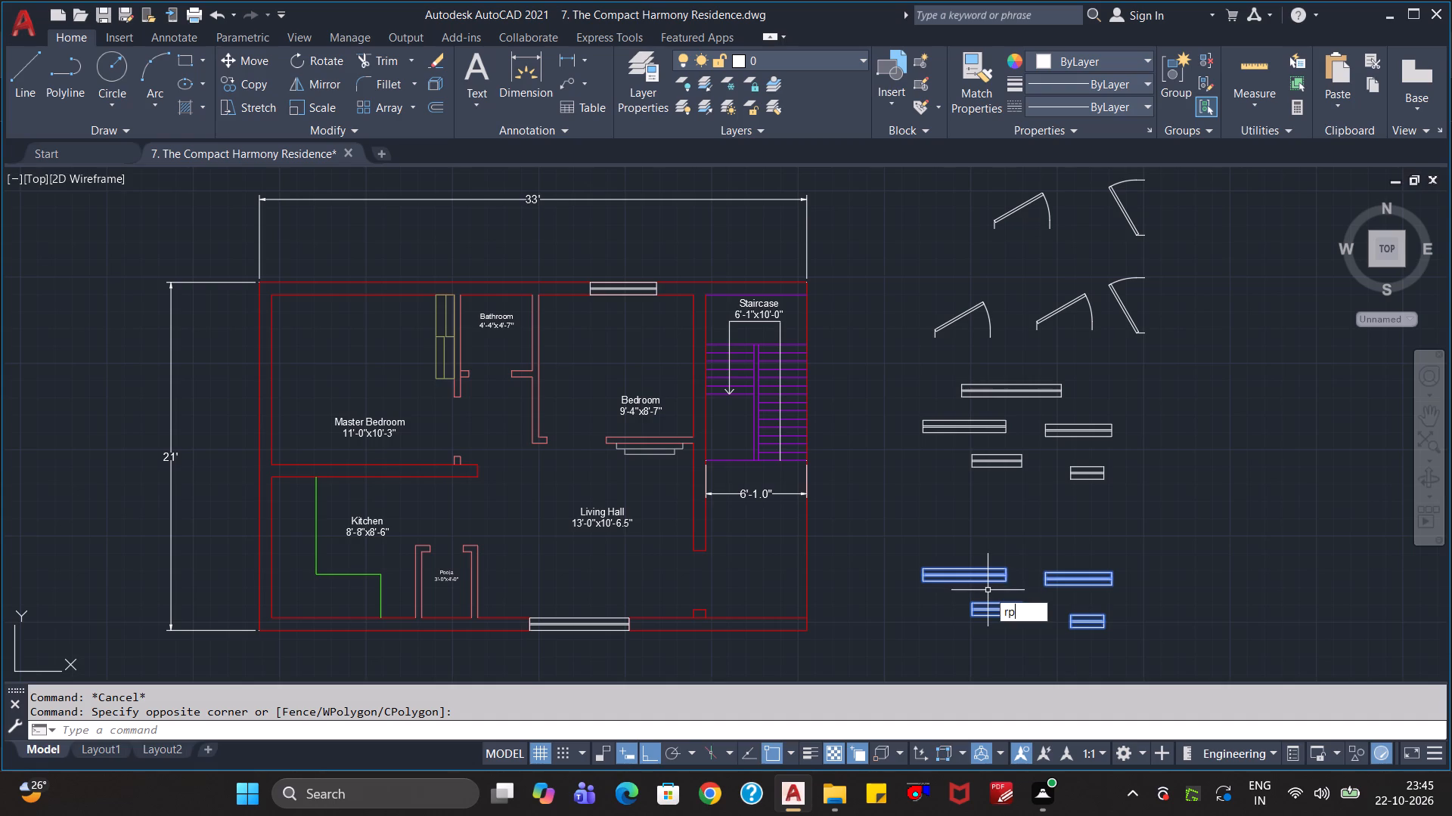
key(BackSpace)
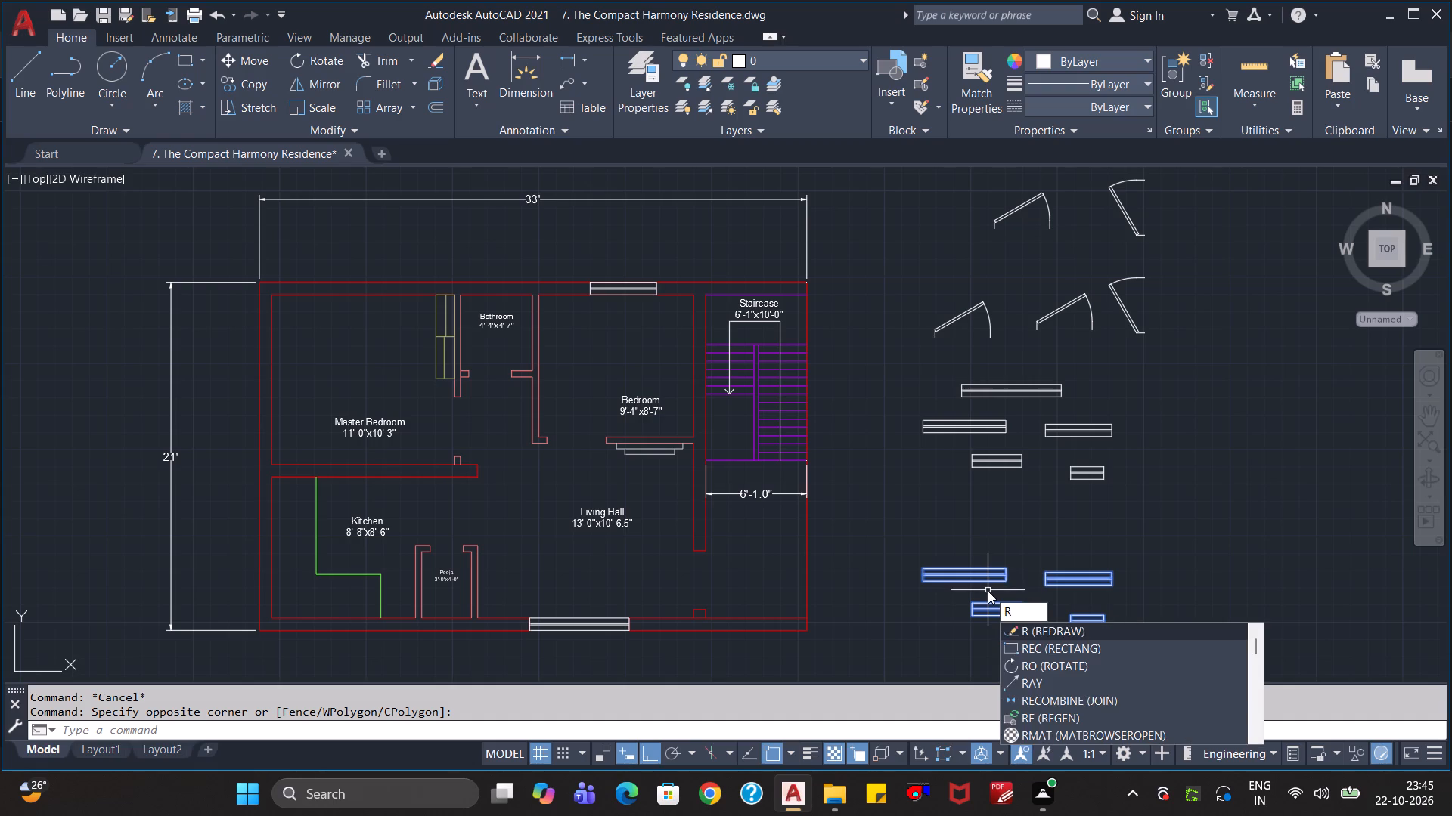
key(o)
key(Return)
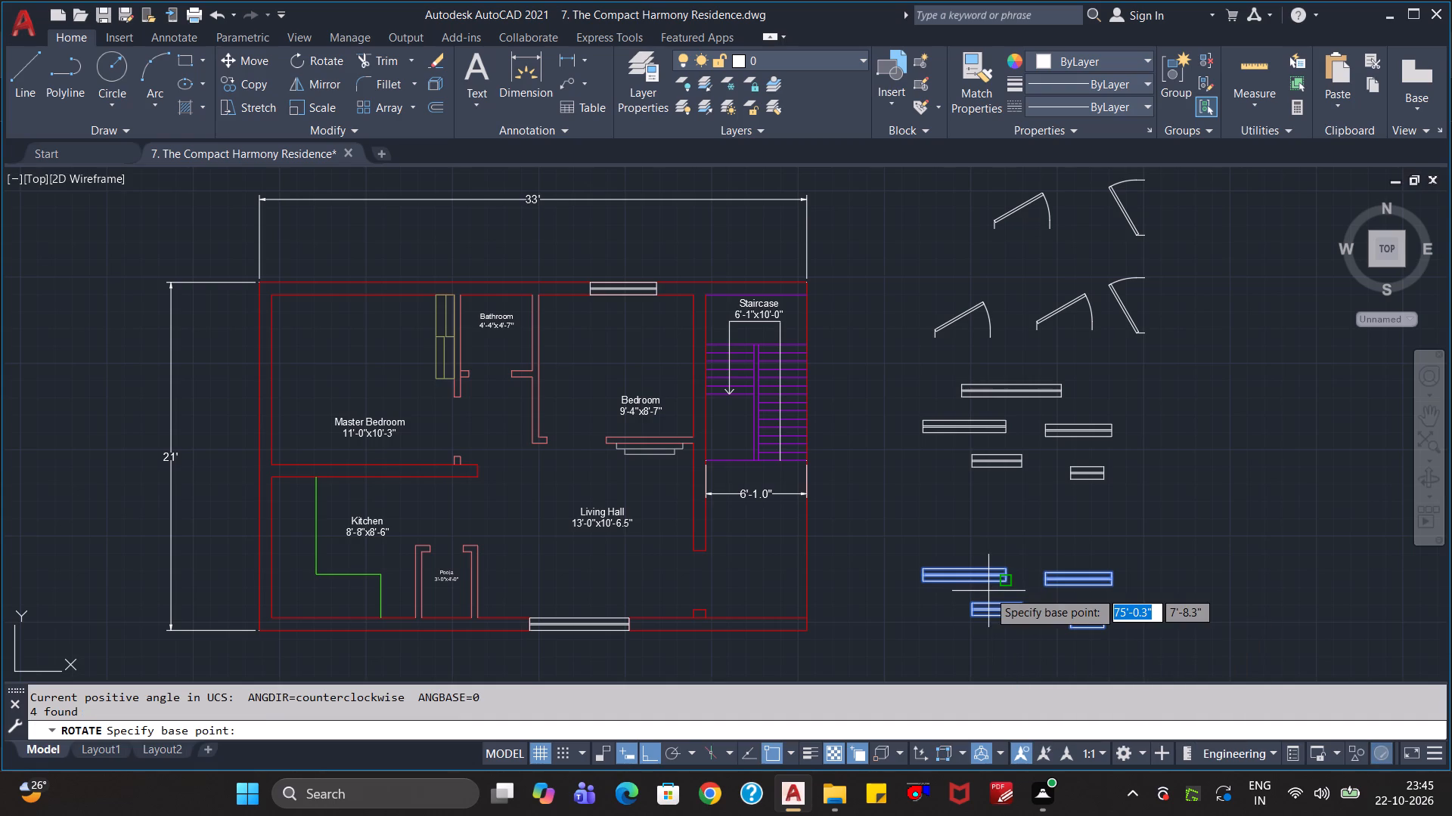
text(90)
key(Return)
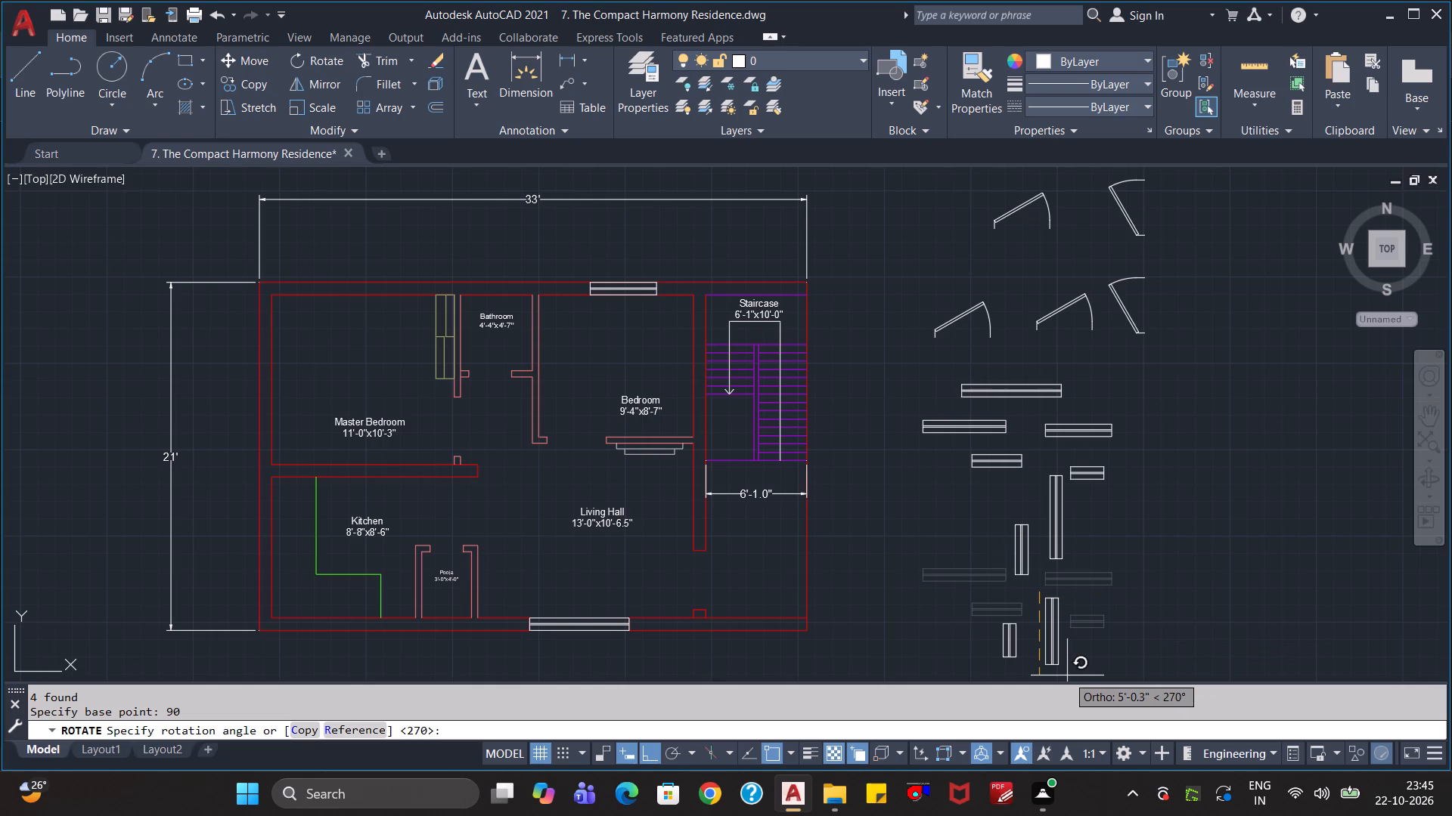
click(1067, 675)
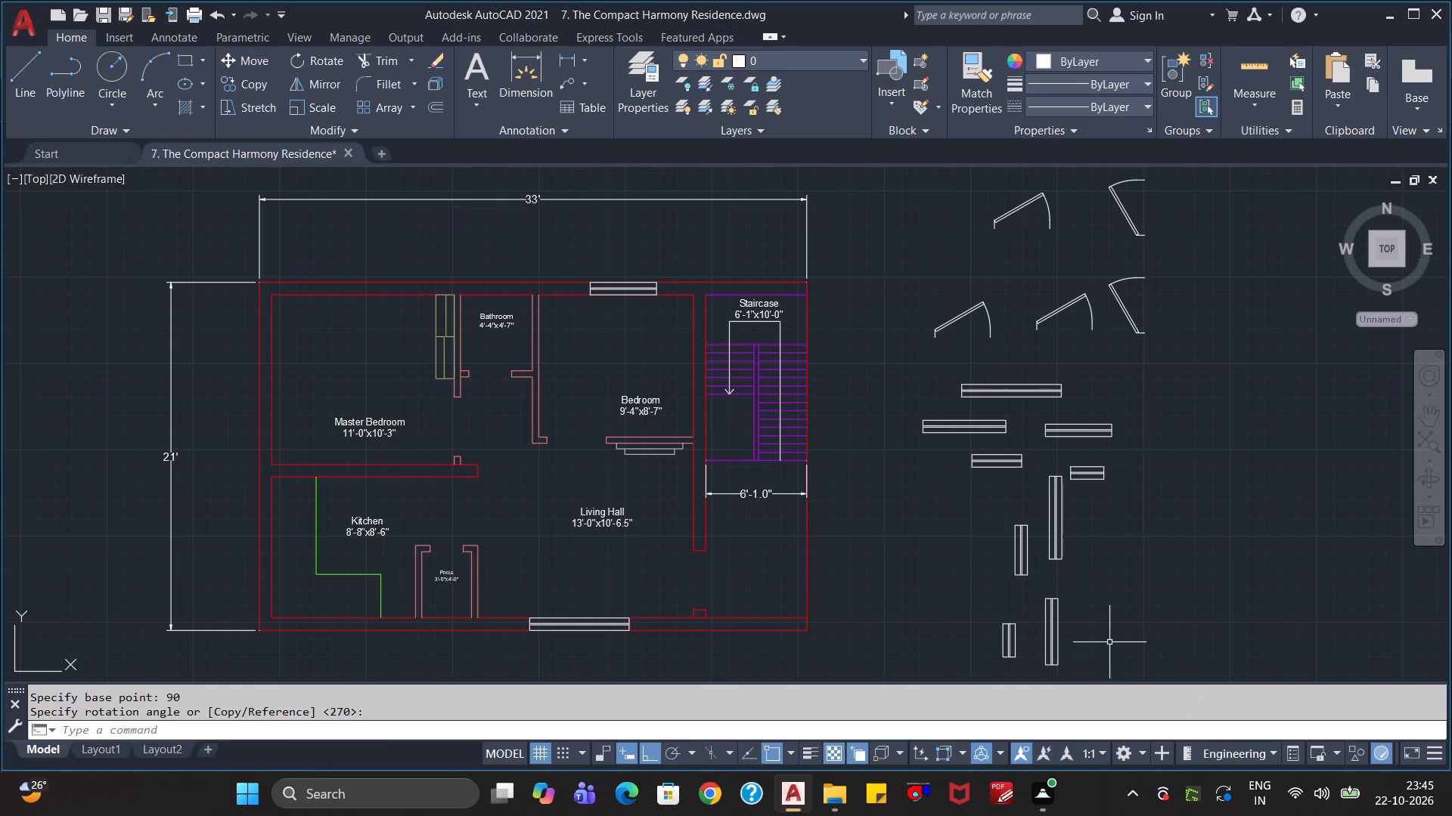
Copy the four vertical window blocks horizontally to the empty area left of the floor plan's 21' dimension.
scroll(1109, 642, down, 1)
middle_drag(1117, 638, 1112, 505)
click(1122, 564)
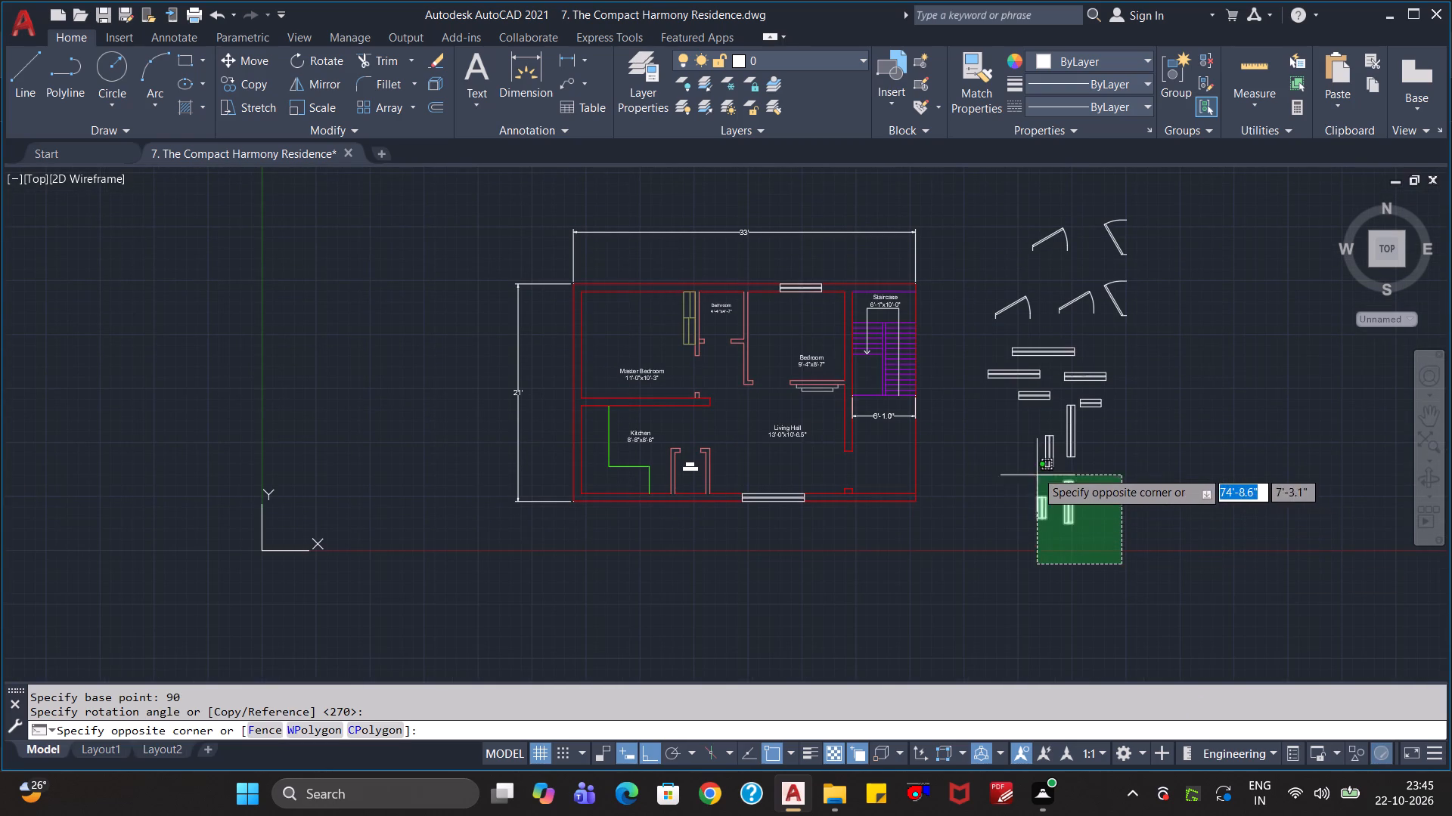
click(1028, 439)
text(co)
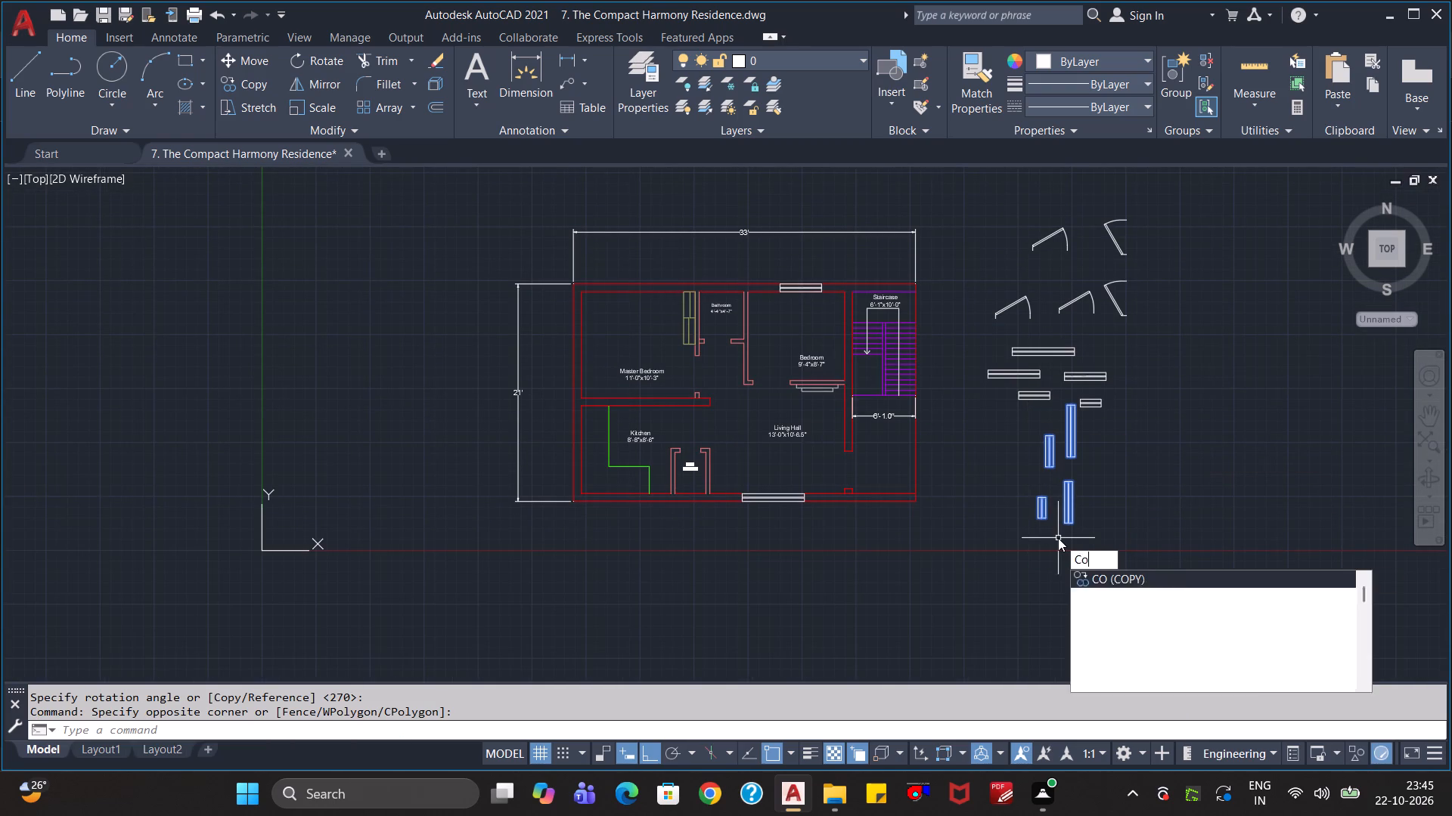
key(Return)
click(1072, 518)
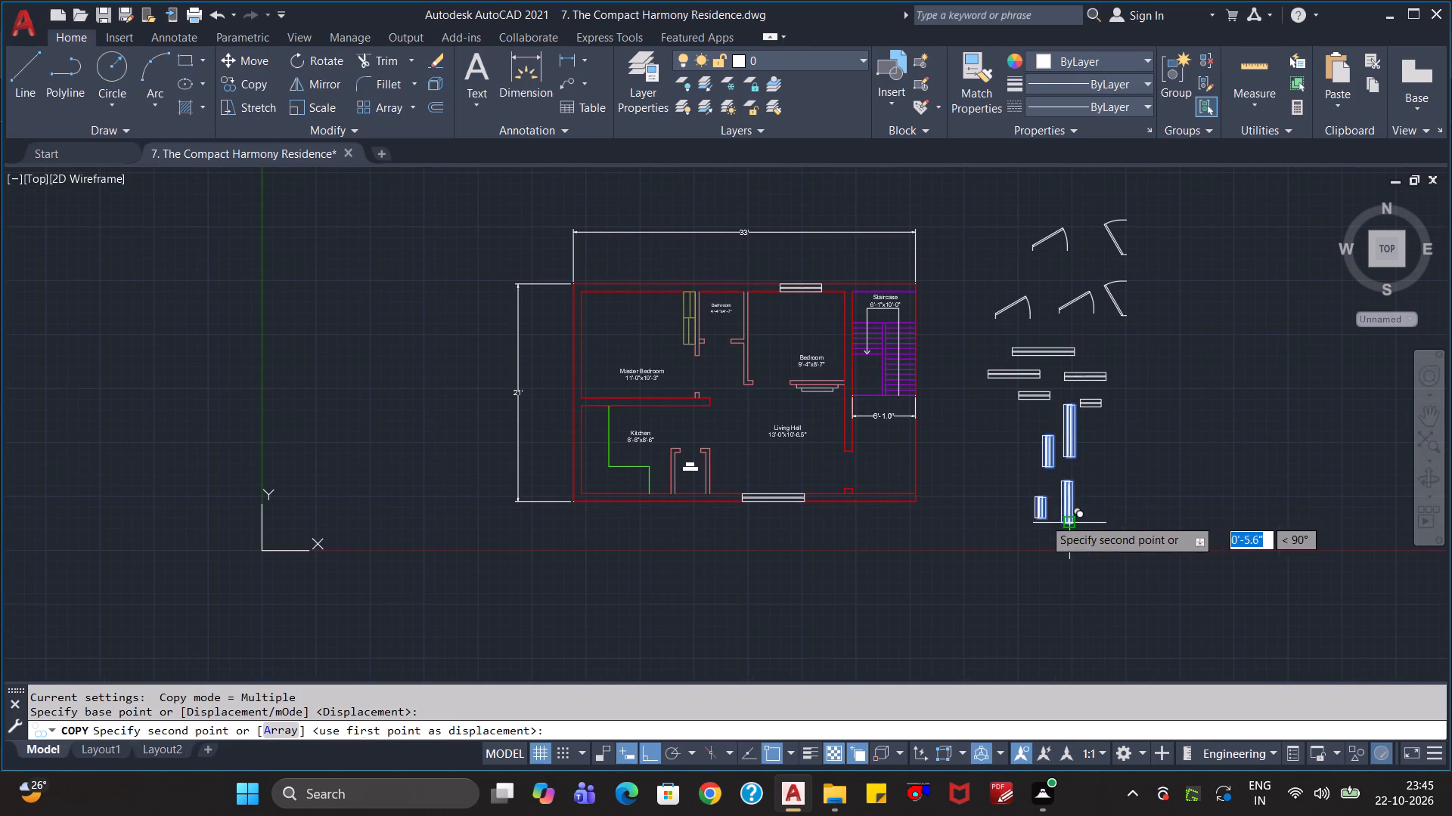
click(461, 371)
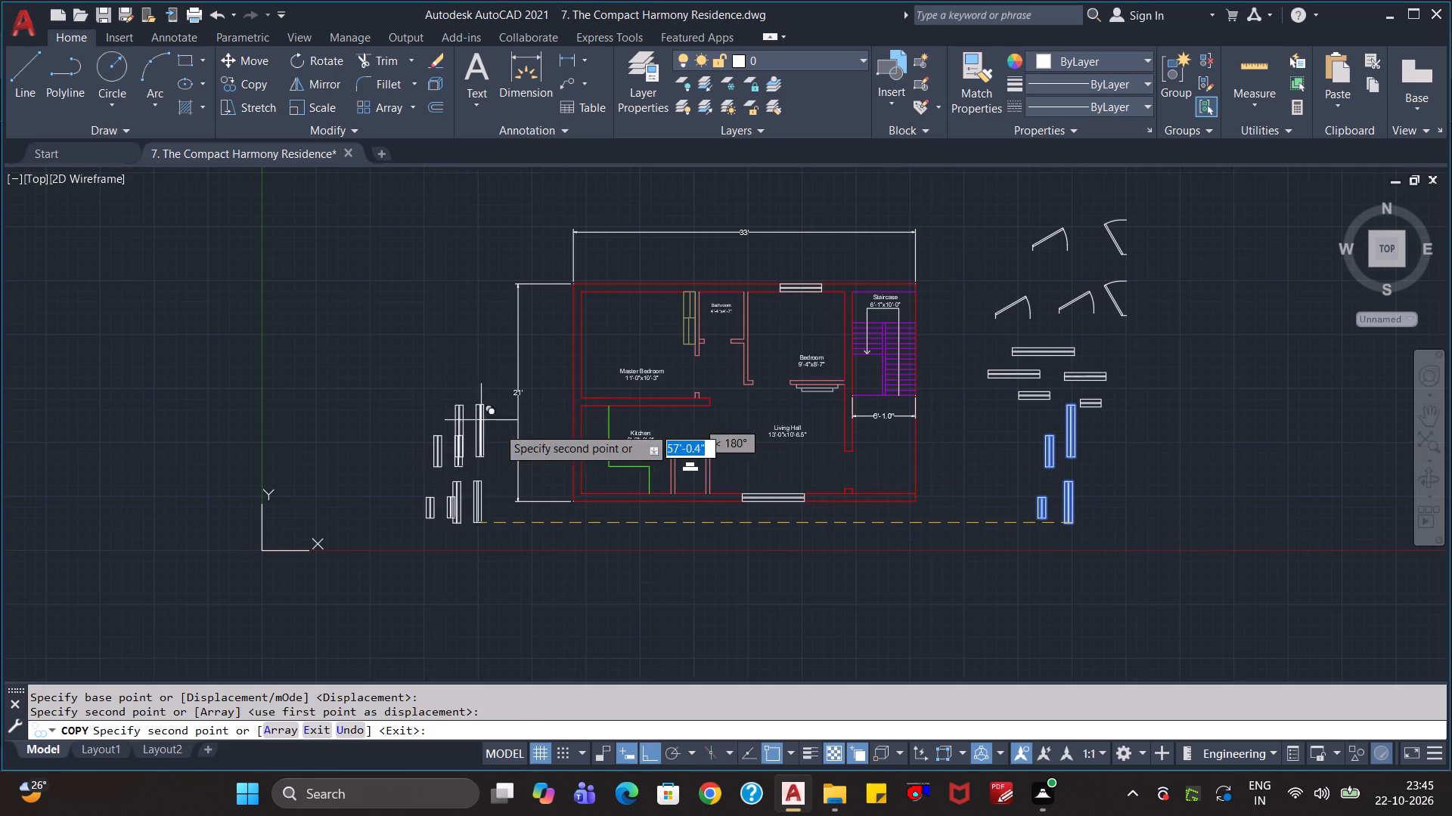
key(Escape)
Delete the four original vertical window blocks below the spare horizontal windows.
click(1150, 530)
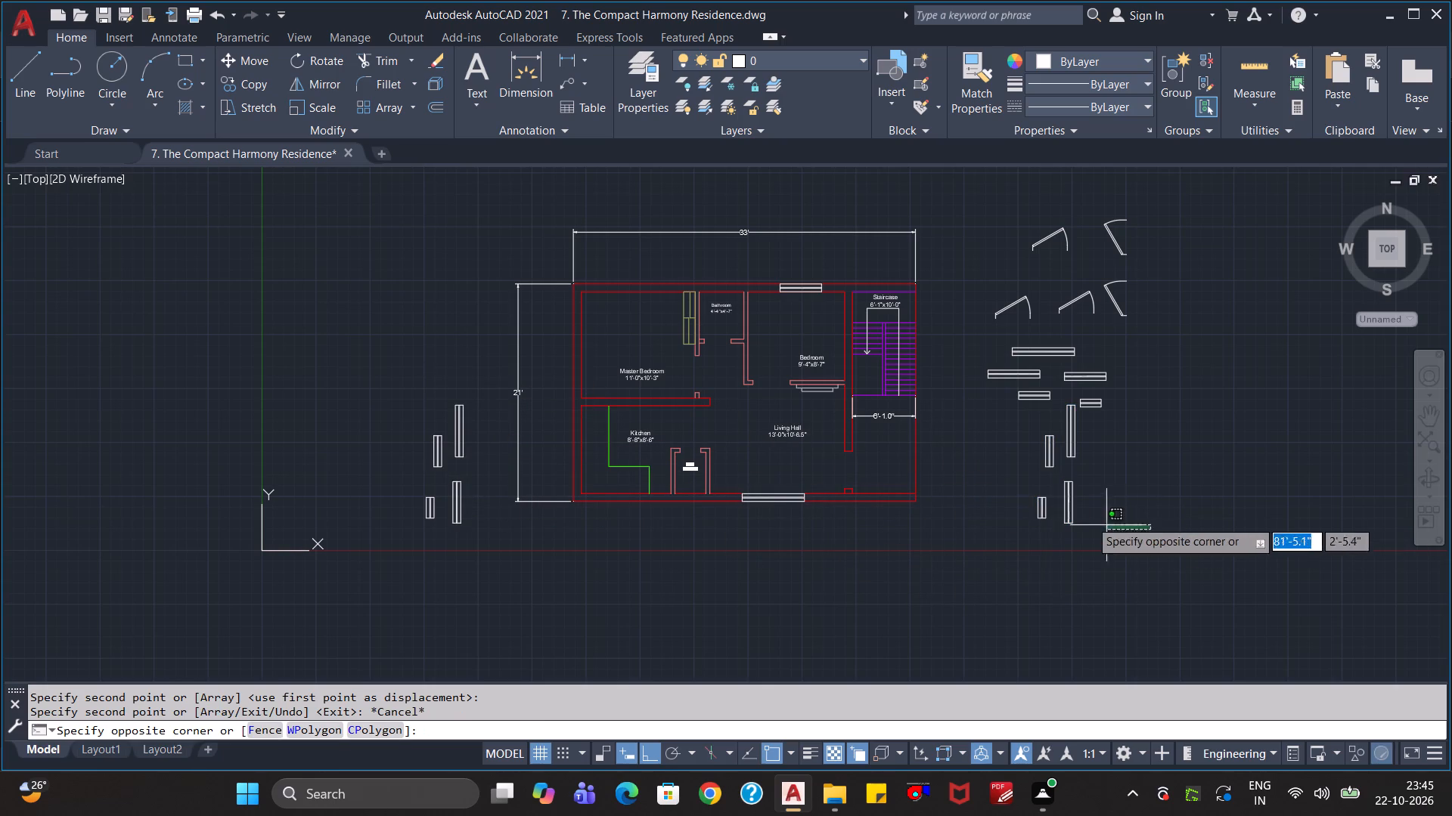
click(1020, 448)
key(Delete)
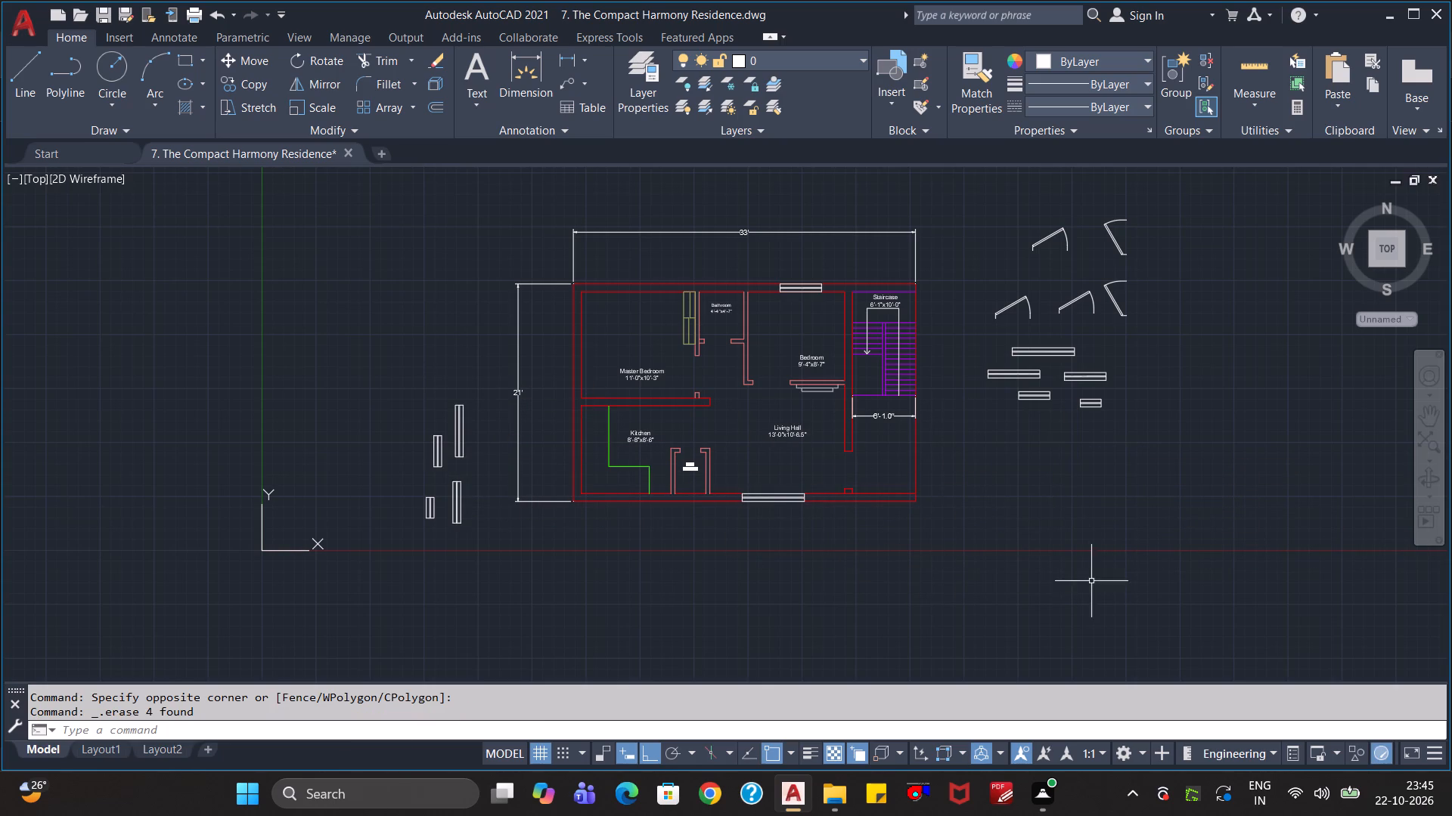
Move the smallest horizontal window block from the spare windows roughly onto the outer wall above the Bathroom label.
middle_drag(1105, 491, 1162, 599)
scroll(980, 600, up, 2)
middle_drag(1013, 575, 1049, 538)
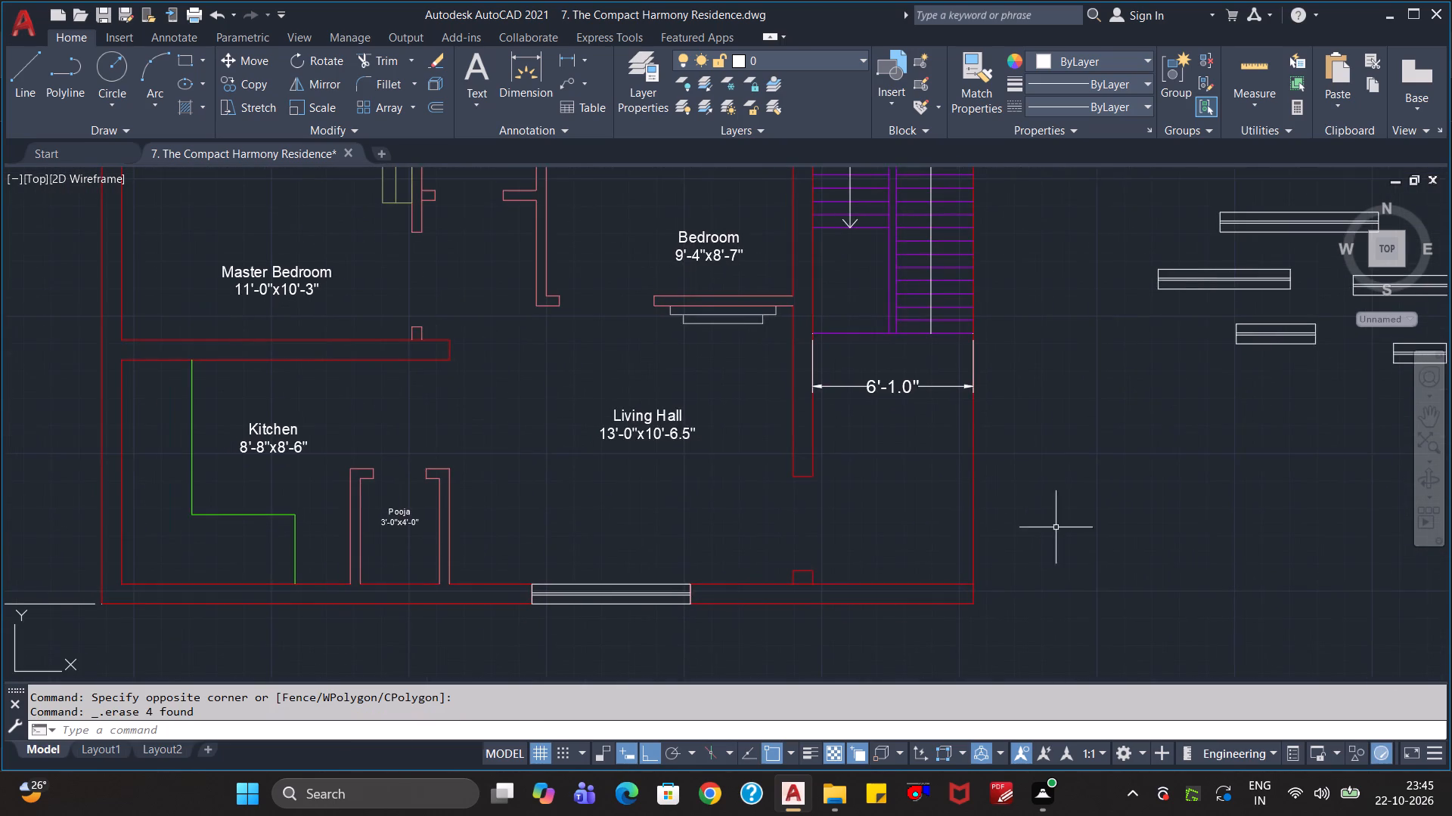
scroll(1058, 505, down, 1)
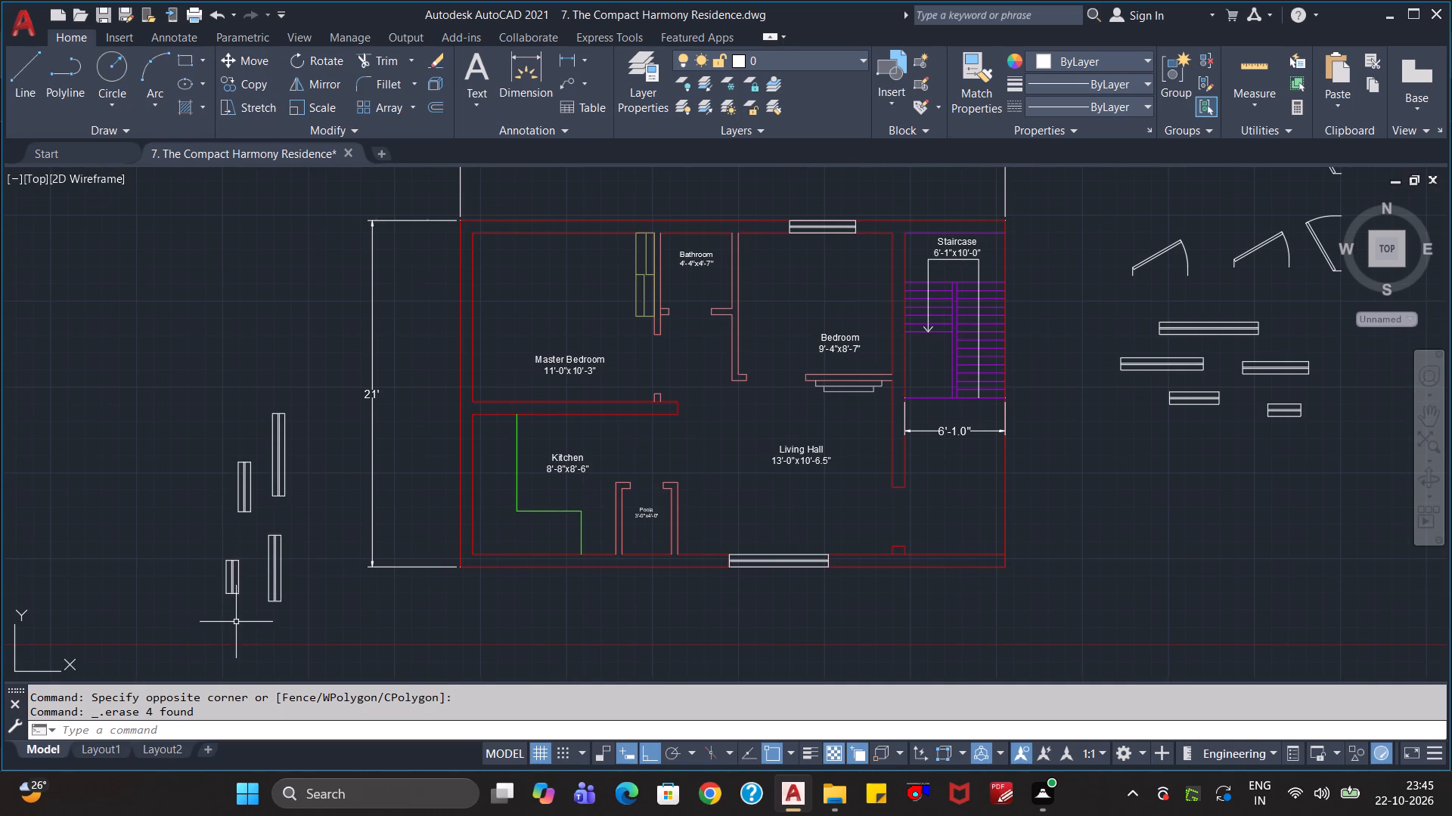
click(1308, 428)
click(1266, 407)
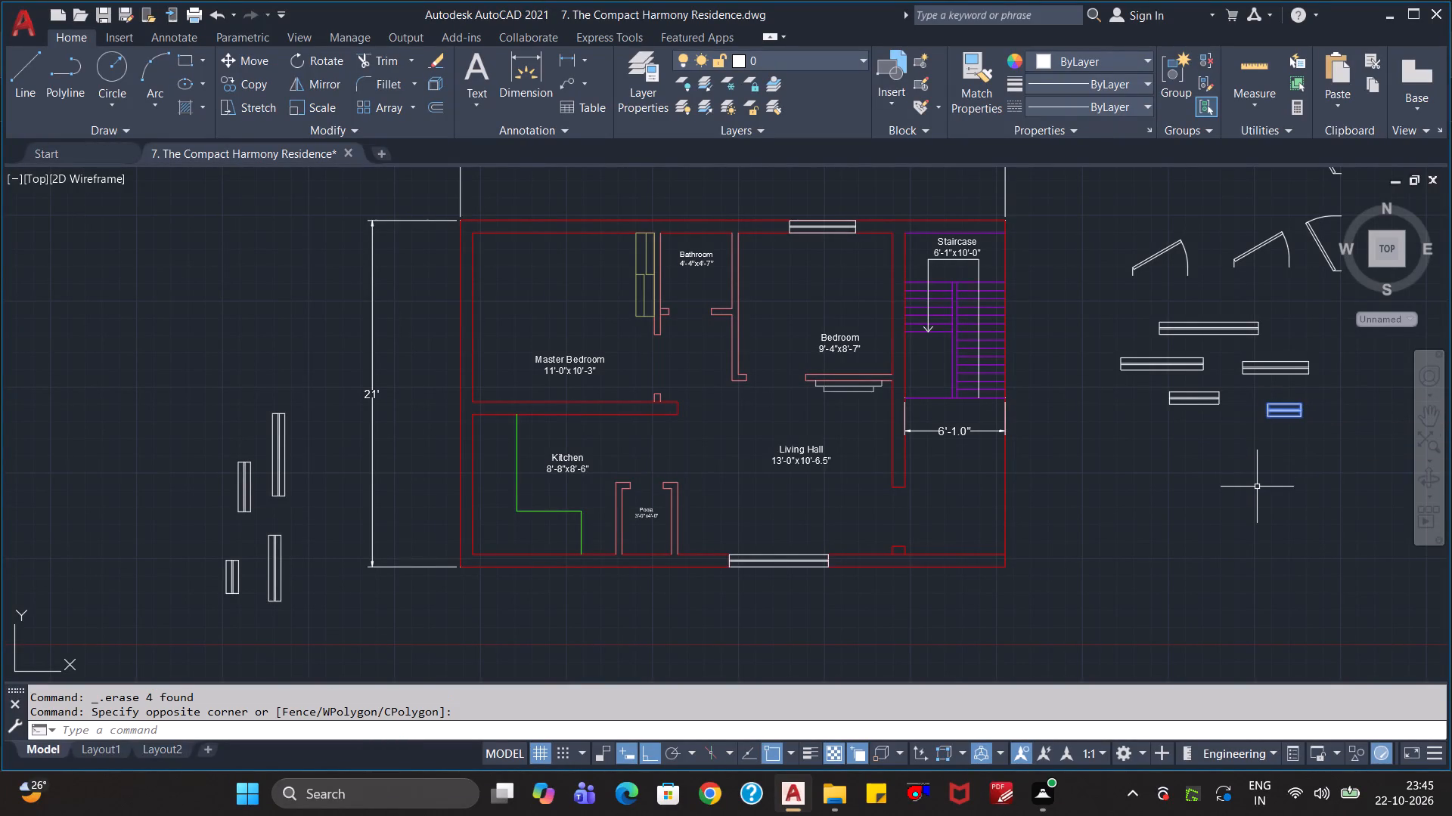
key(m)
key(Return)
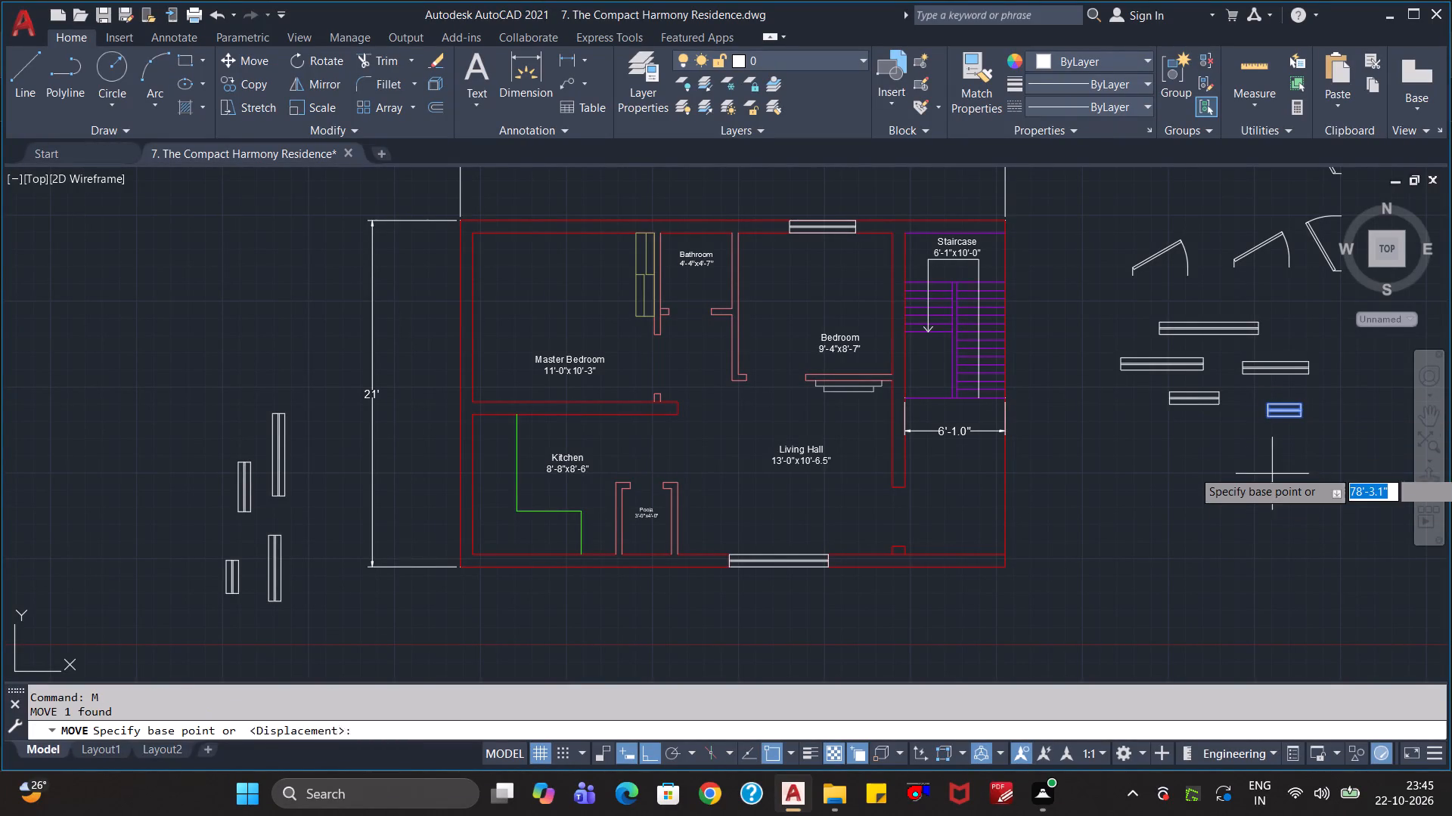
click(1294, 413)
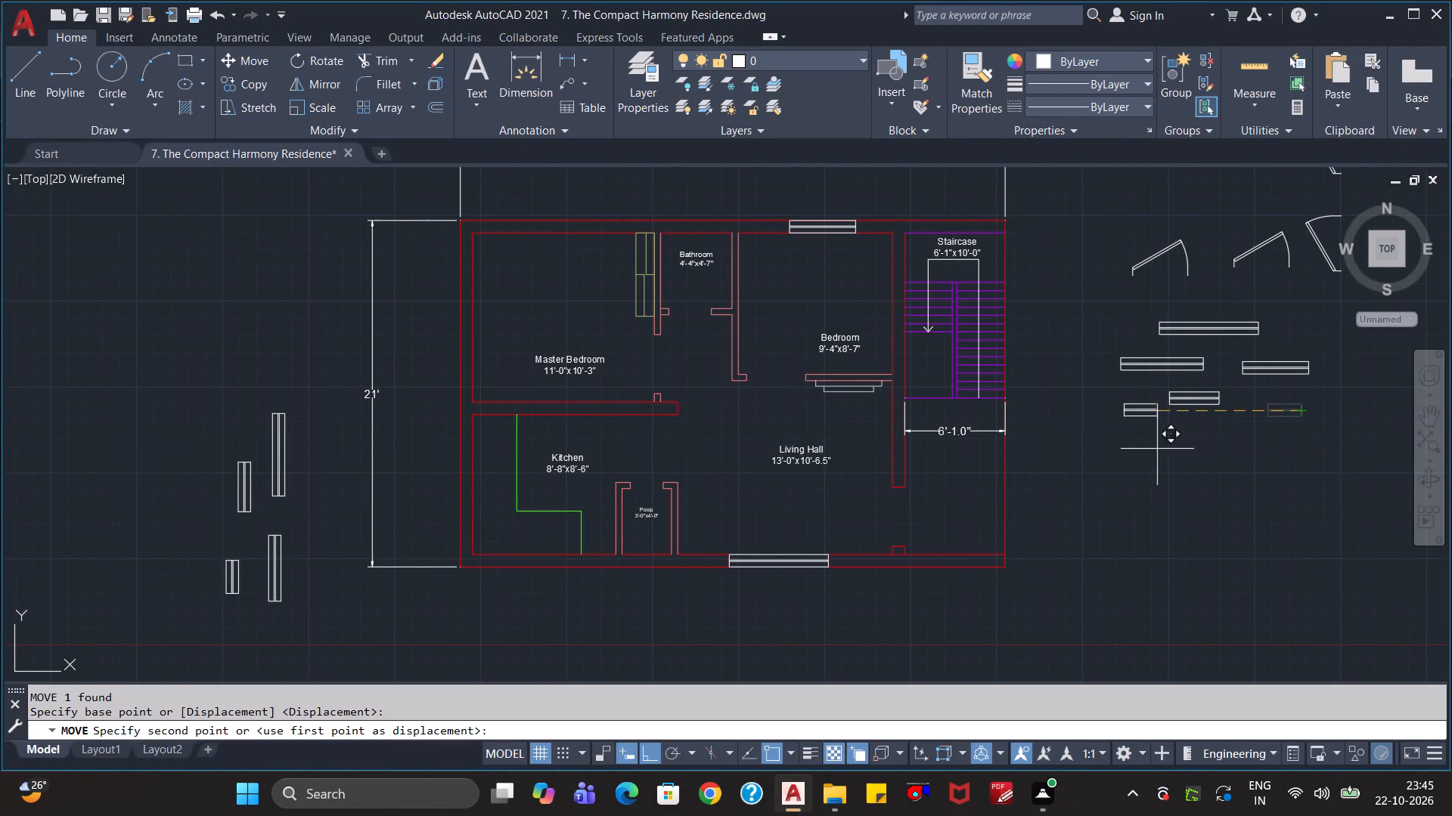
scroll(662, 261, up, 1)
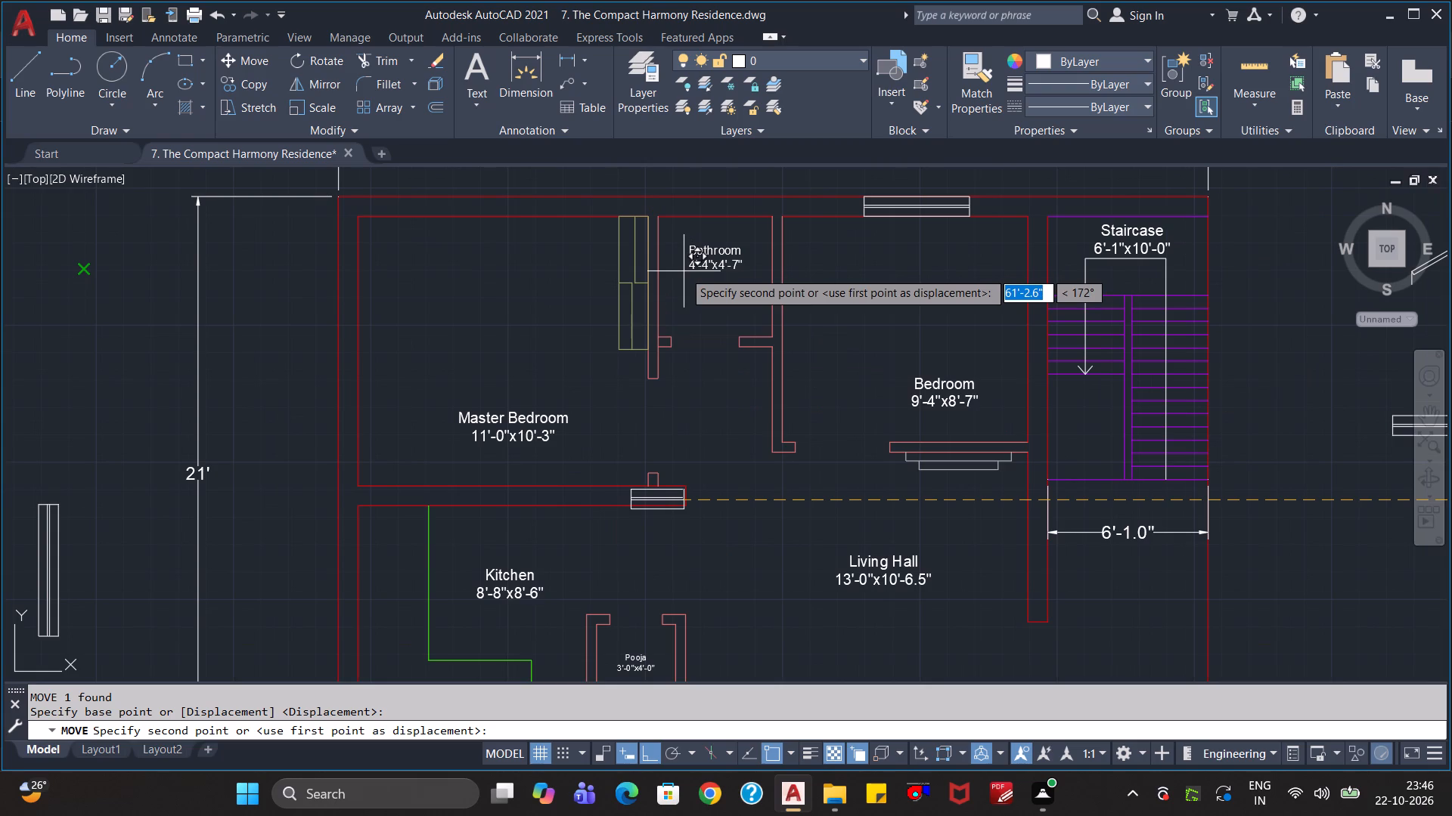
key(F8)
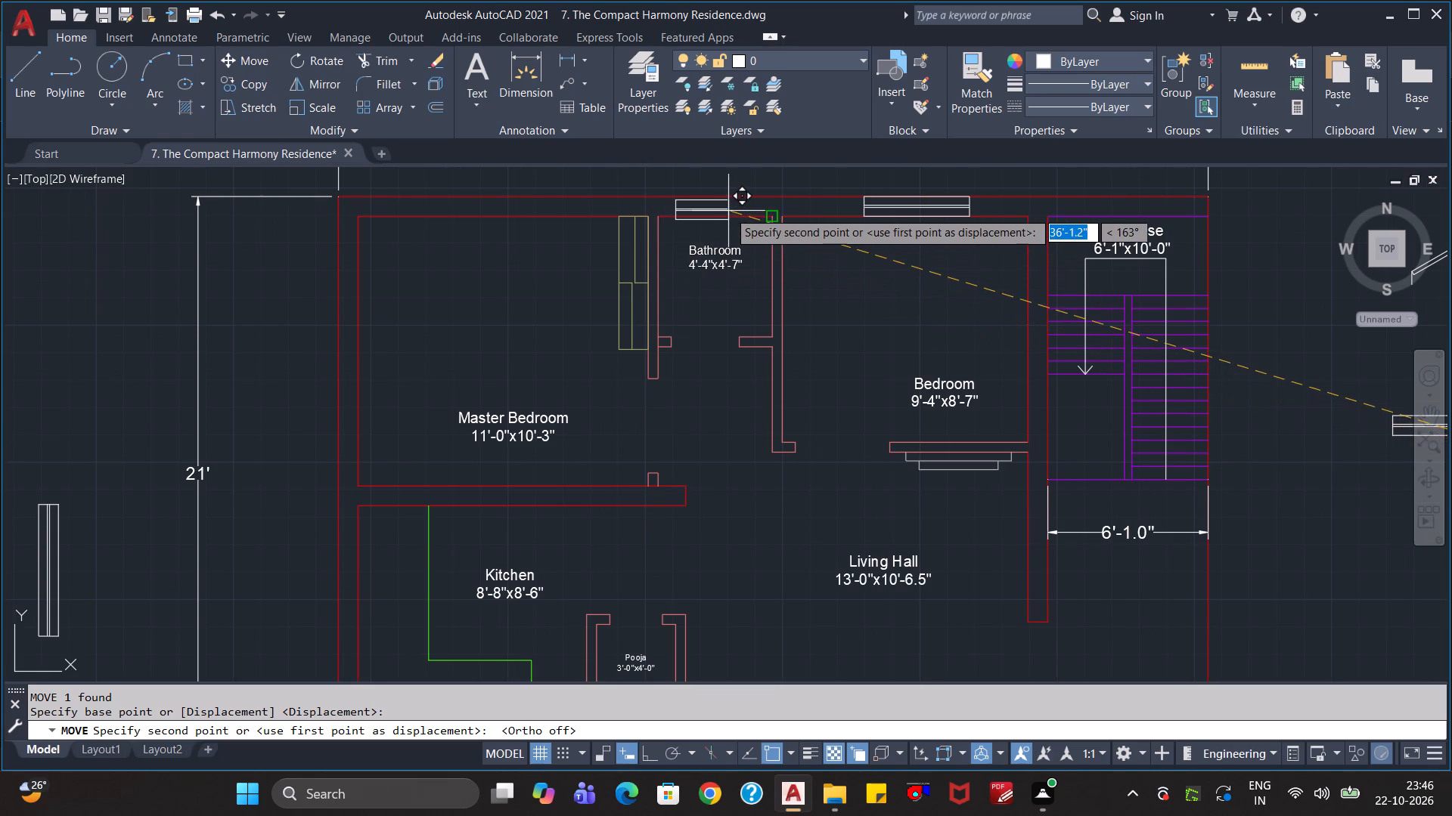
scroll(731, 207, up, 2)
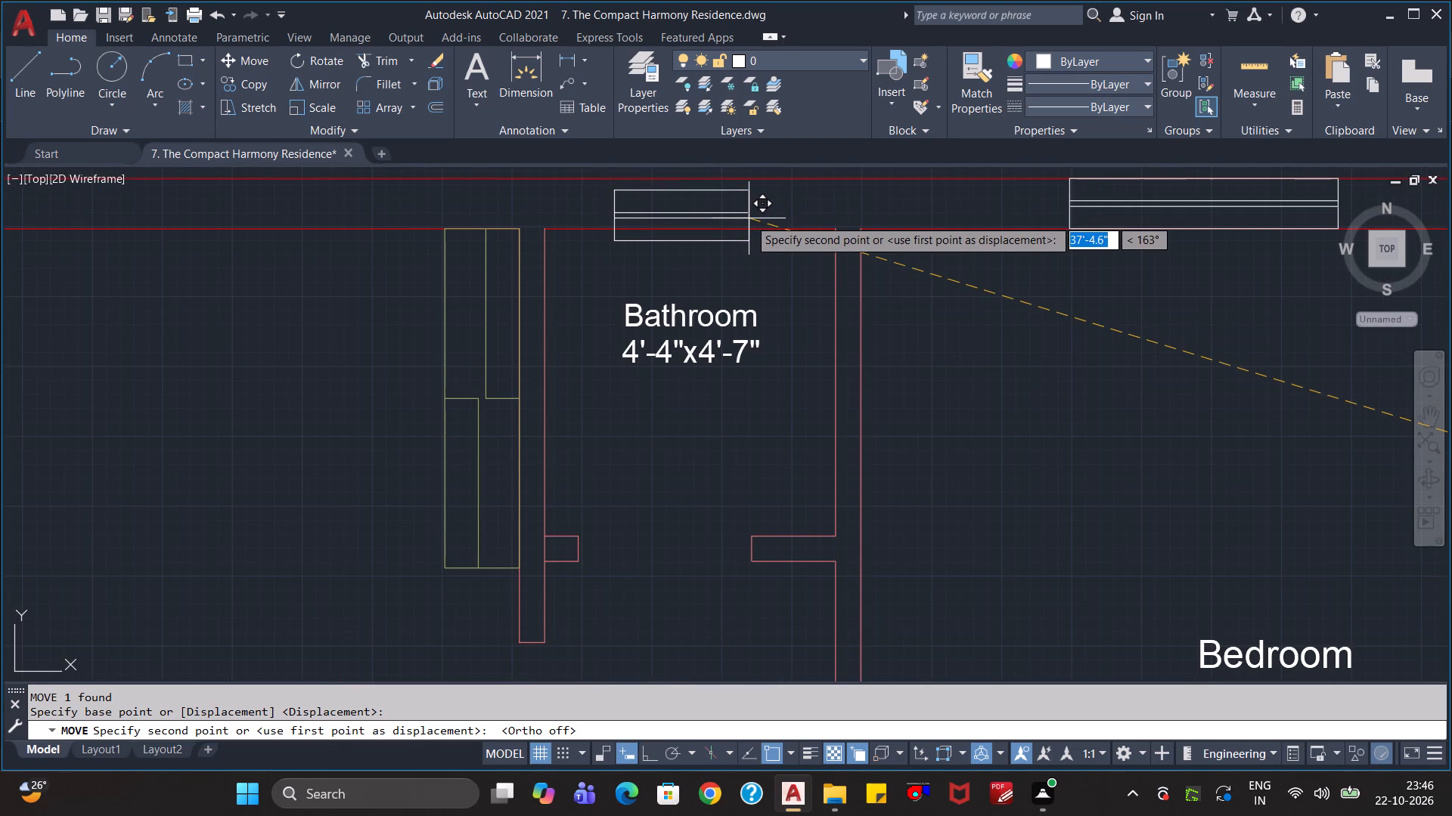
click(754, 217)
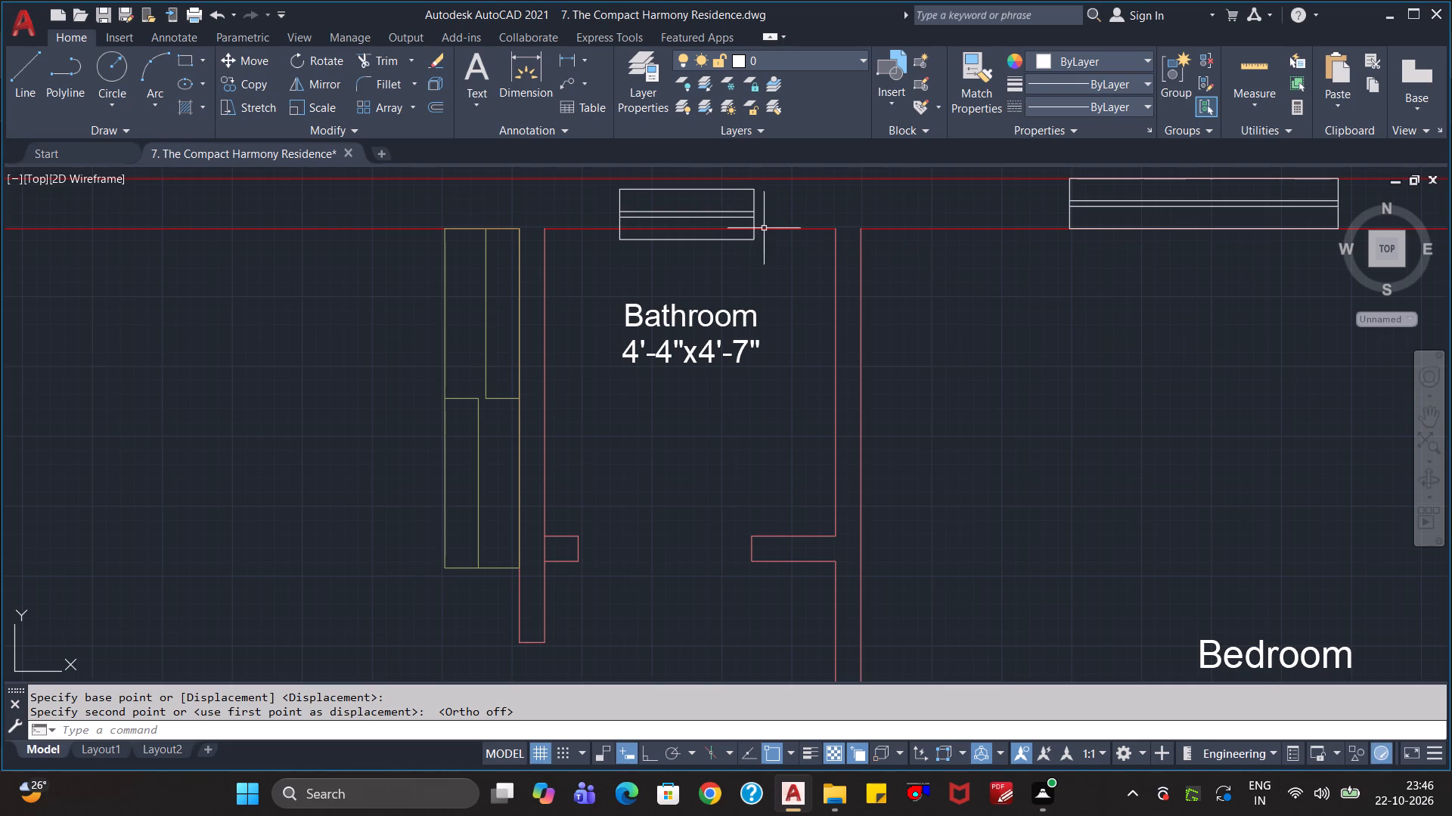
key(Escape)
key(Escape)
key(Escape)
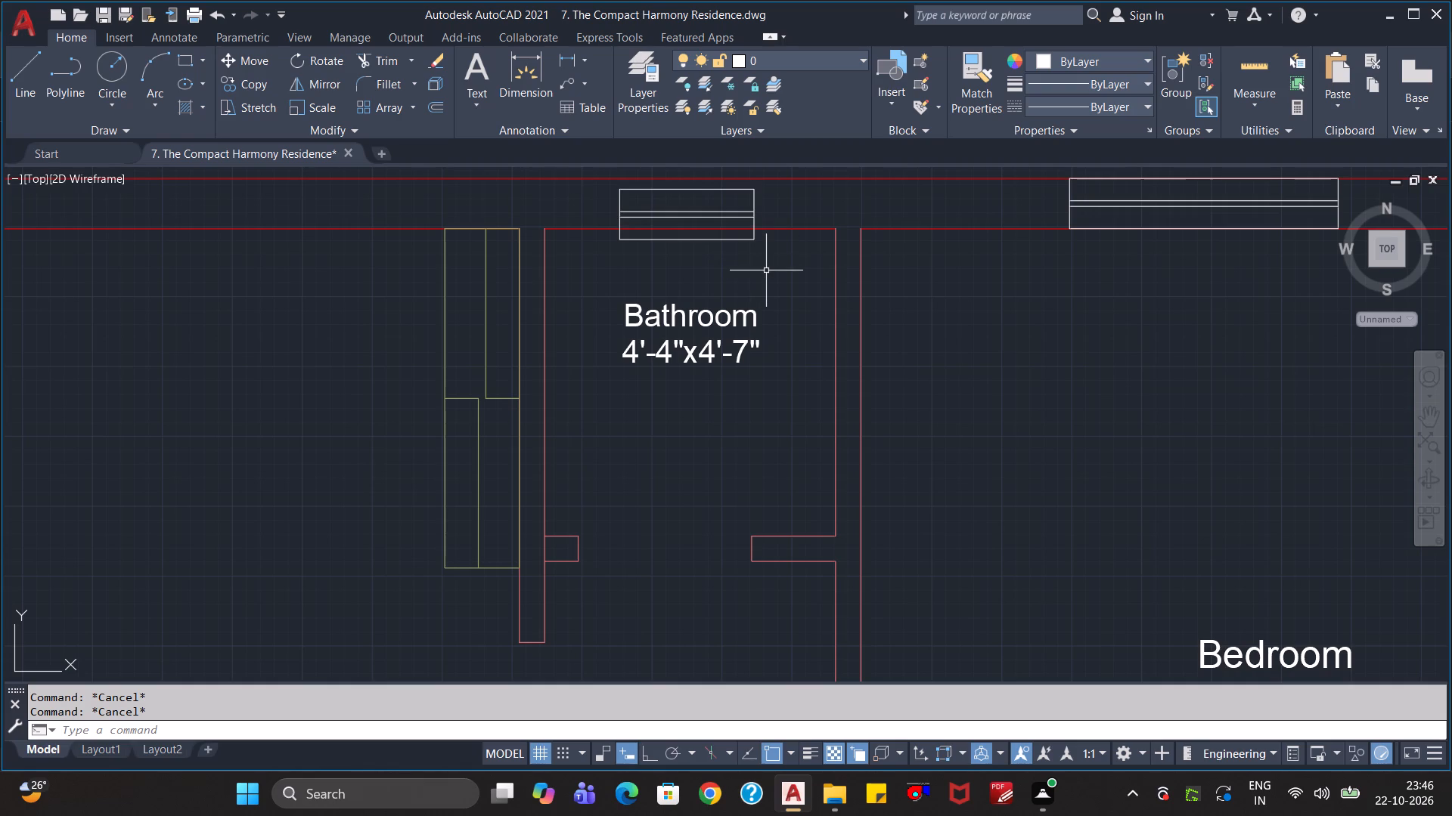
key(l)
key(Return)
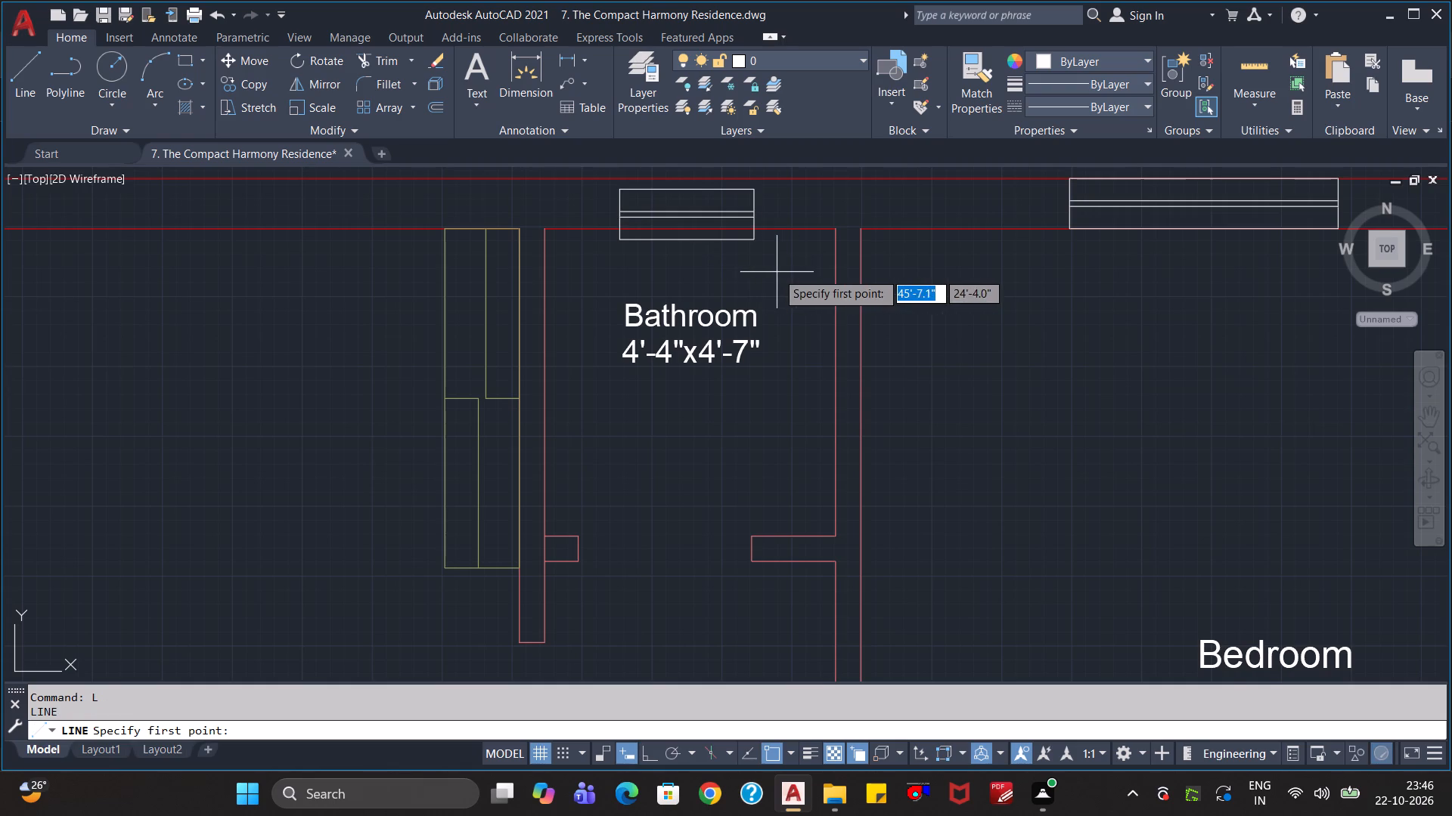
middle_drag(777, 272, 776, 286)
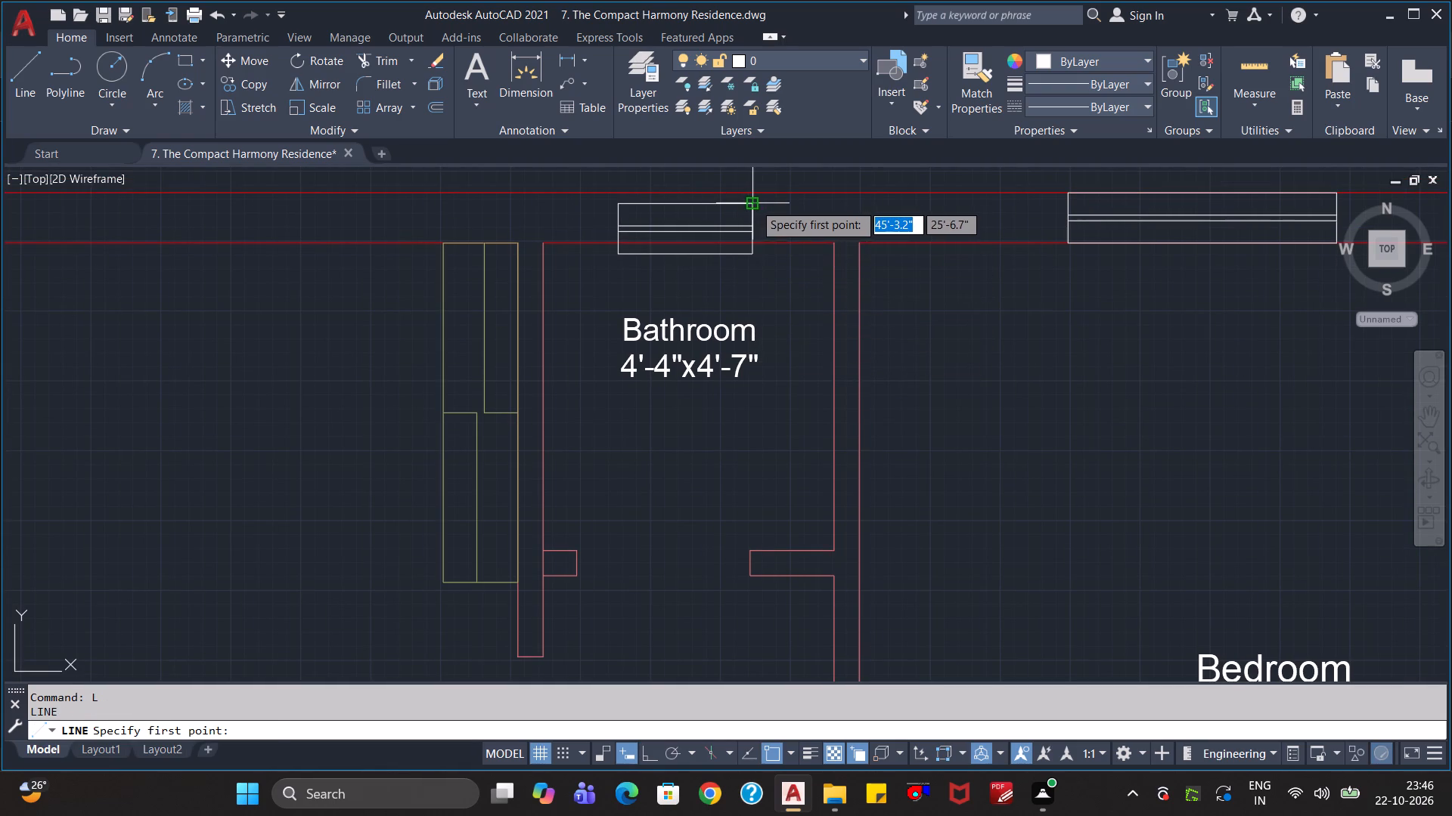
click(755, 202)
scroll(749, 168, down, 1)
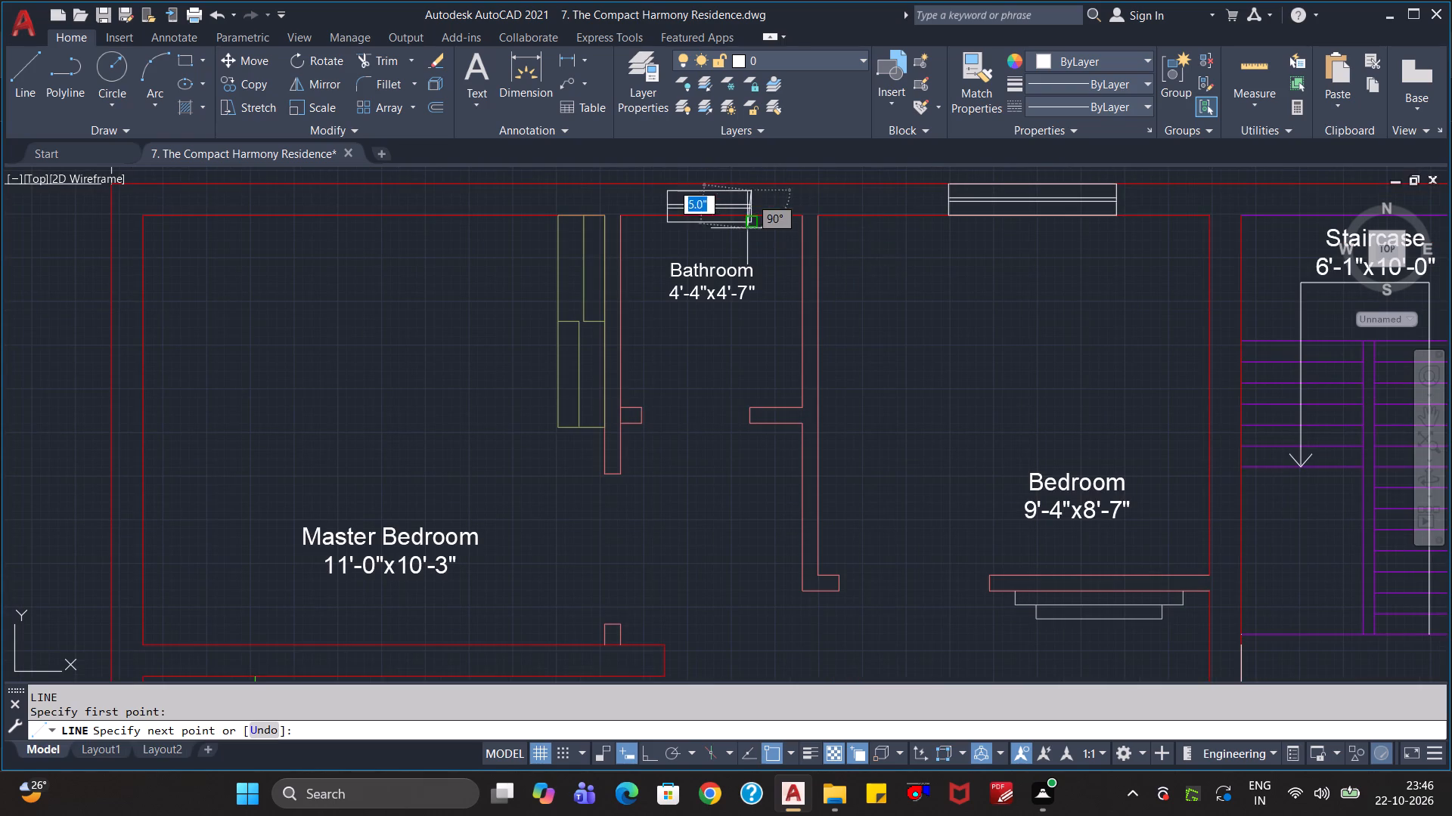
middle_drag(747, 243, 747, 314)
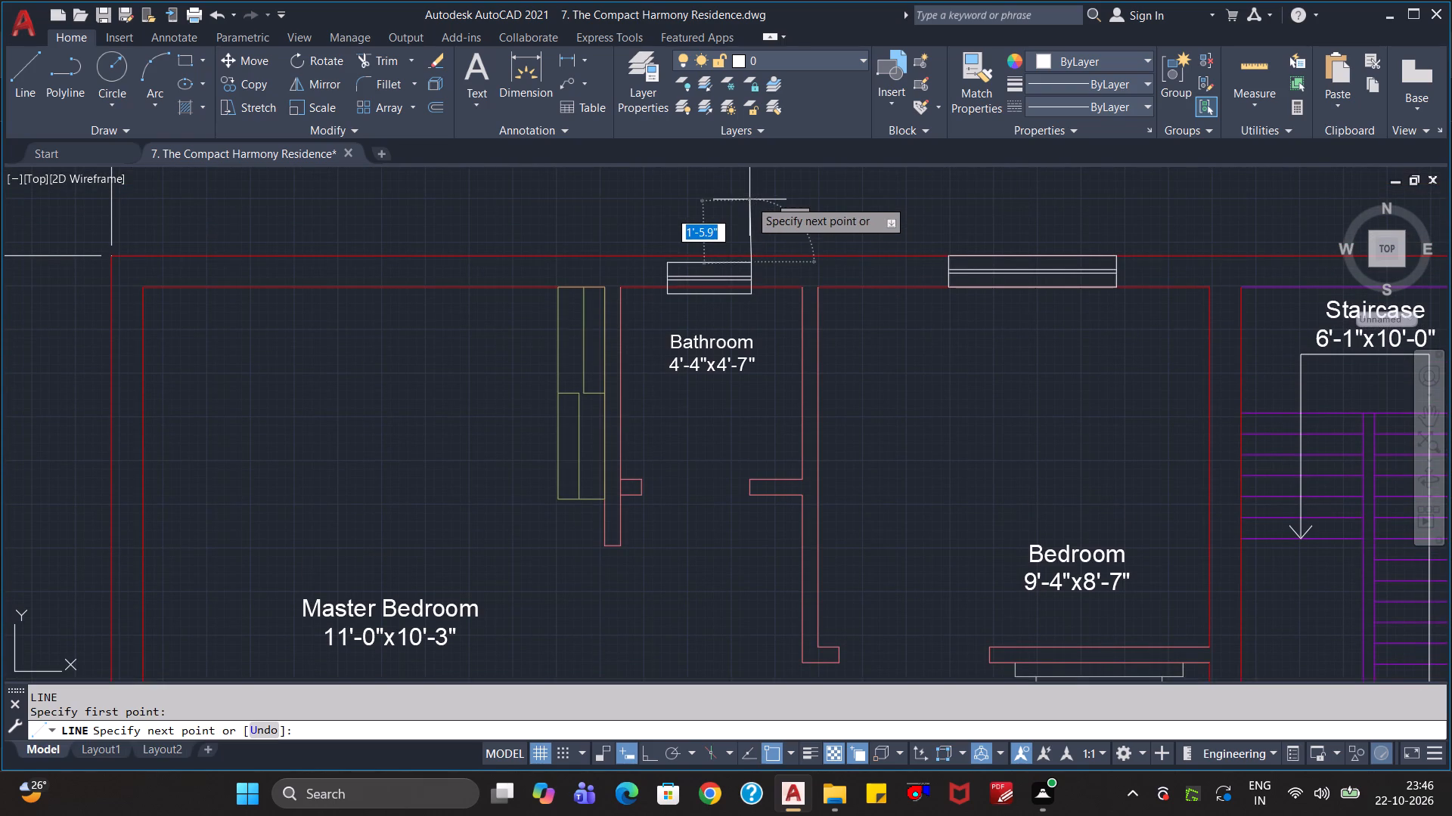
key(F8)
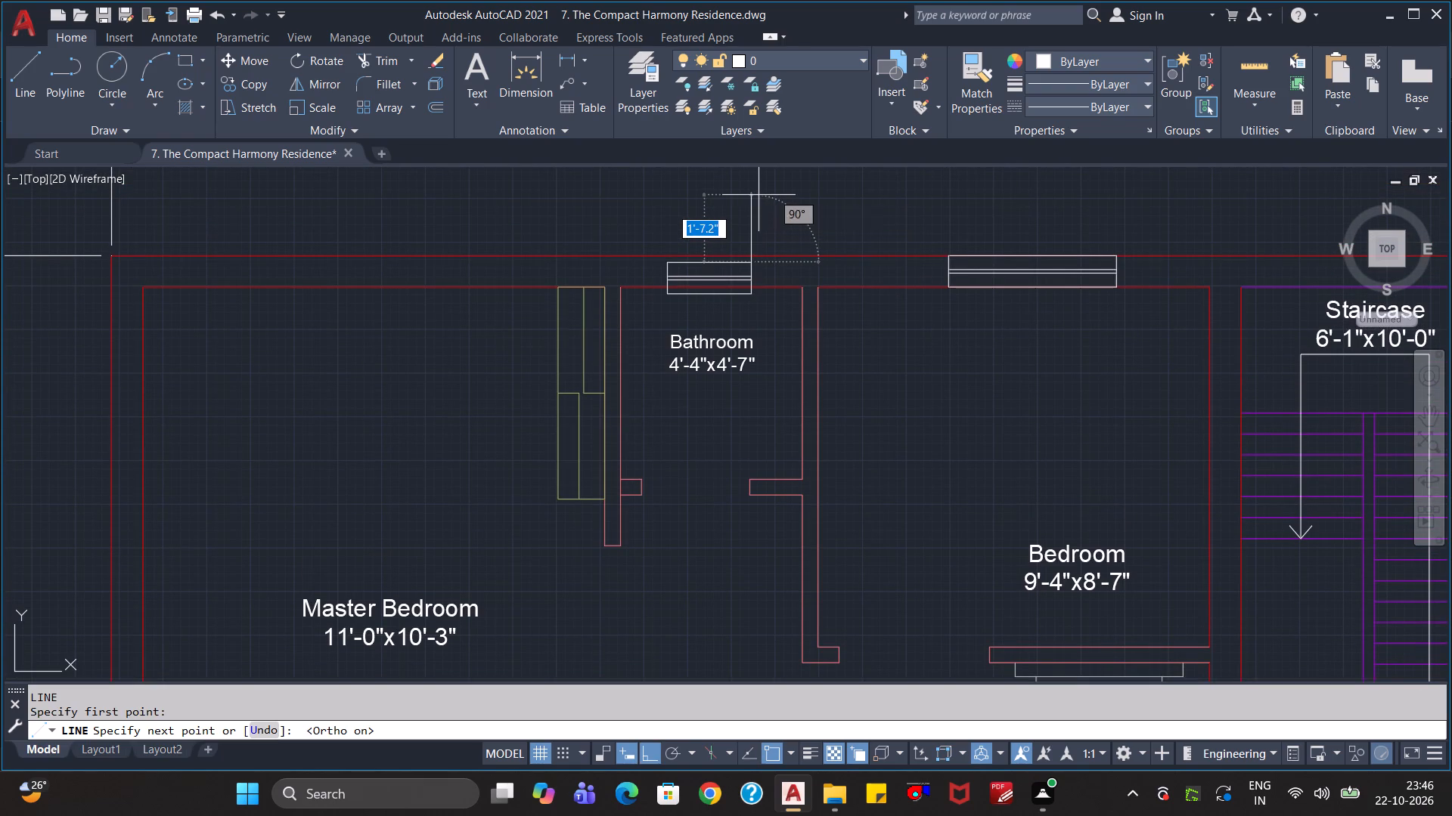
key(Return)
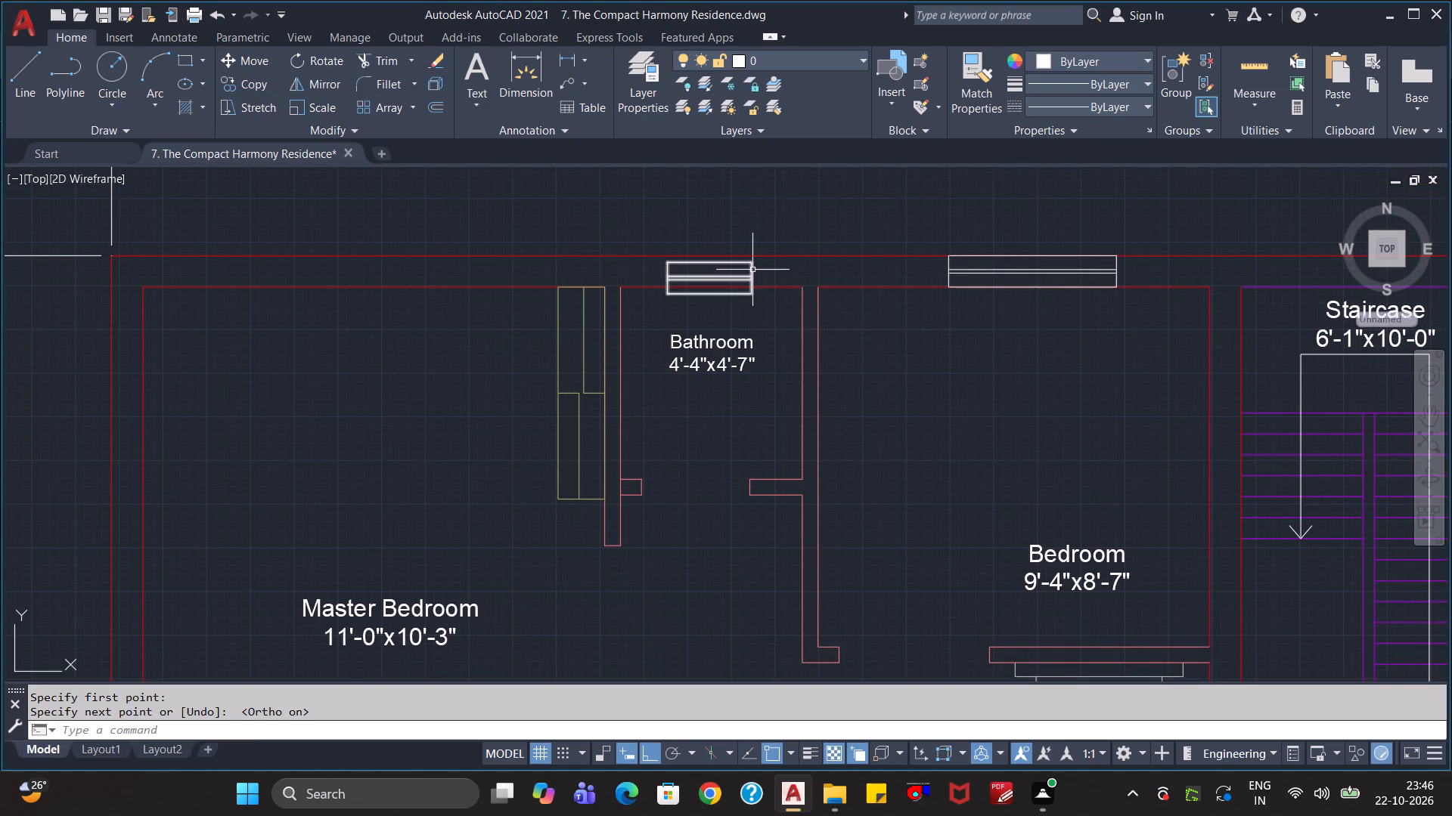
Draw a short vertical guide line upward from the bathroom window's upper-right corner, crossing the wall's outer line.
key(l)
key(Return)
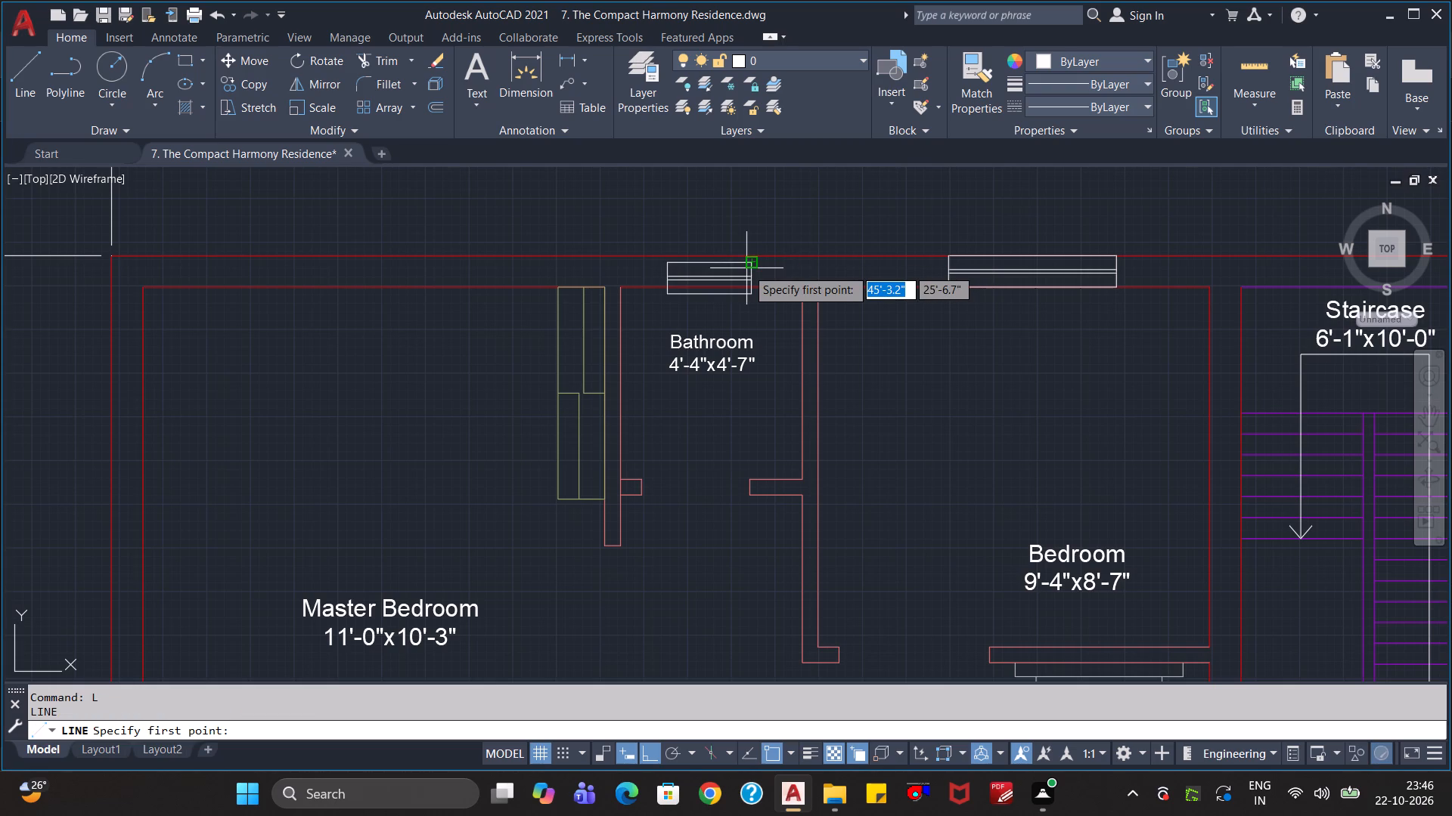
click(751, 265)
click(751, 230)
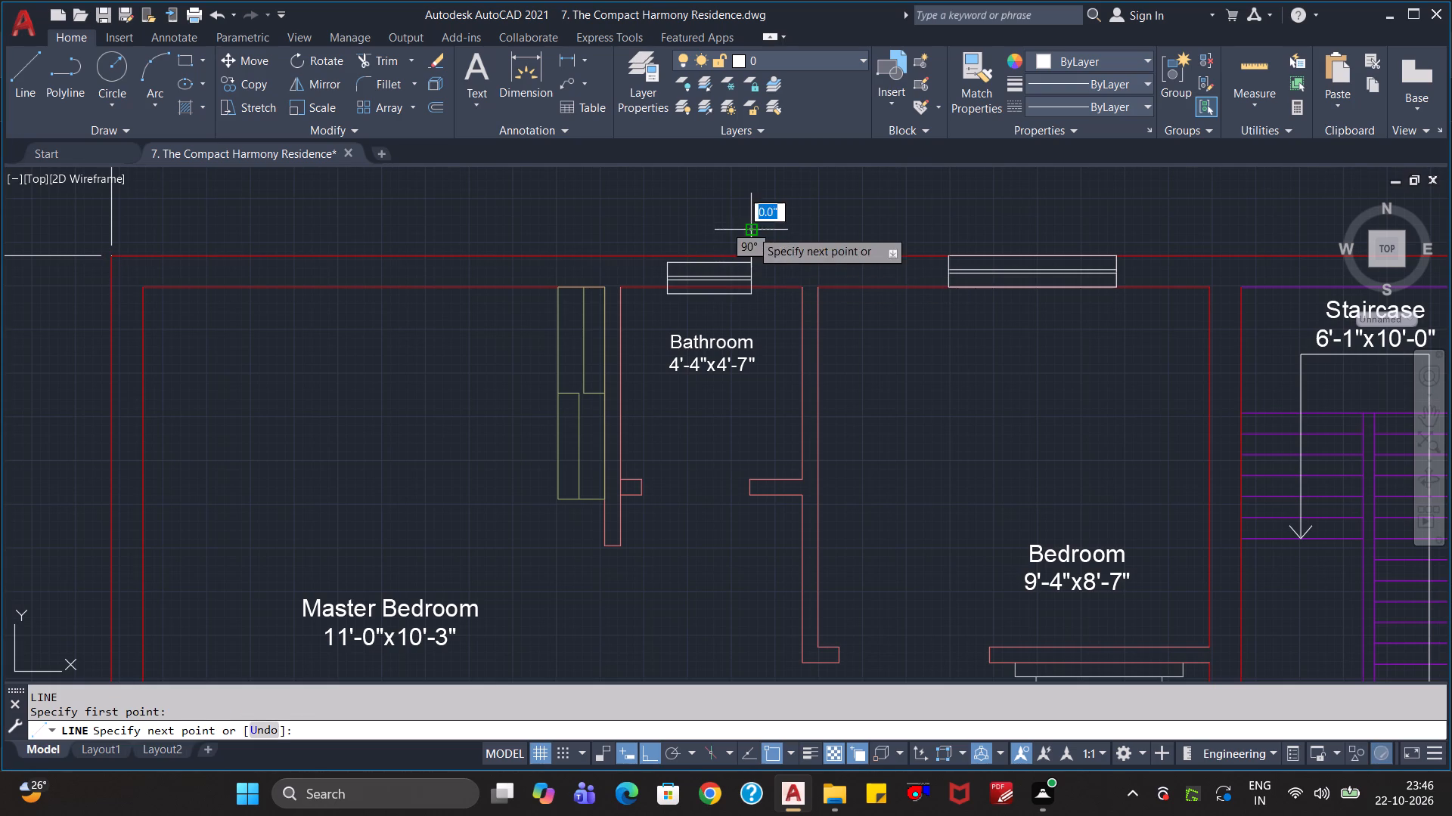
key(Escape)
key(Escape)
Move the bathroom window block up along the guide line so its top edge sits on the wall's outer line.
click(774, 308)
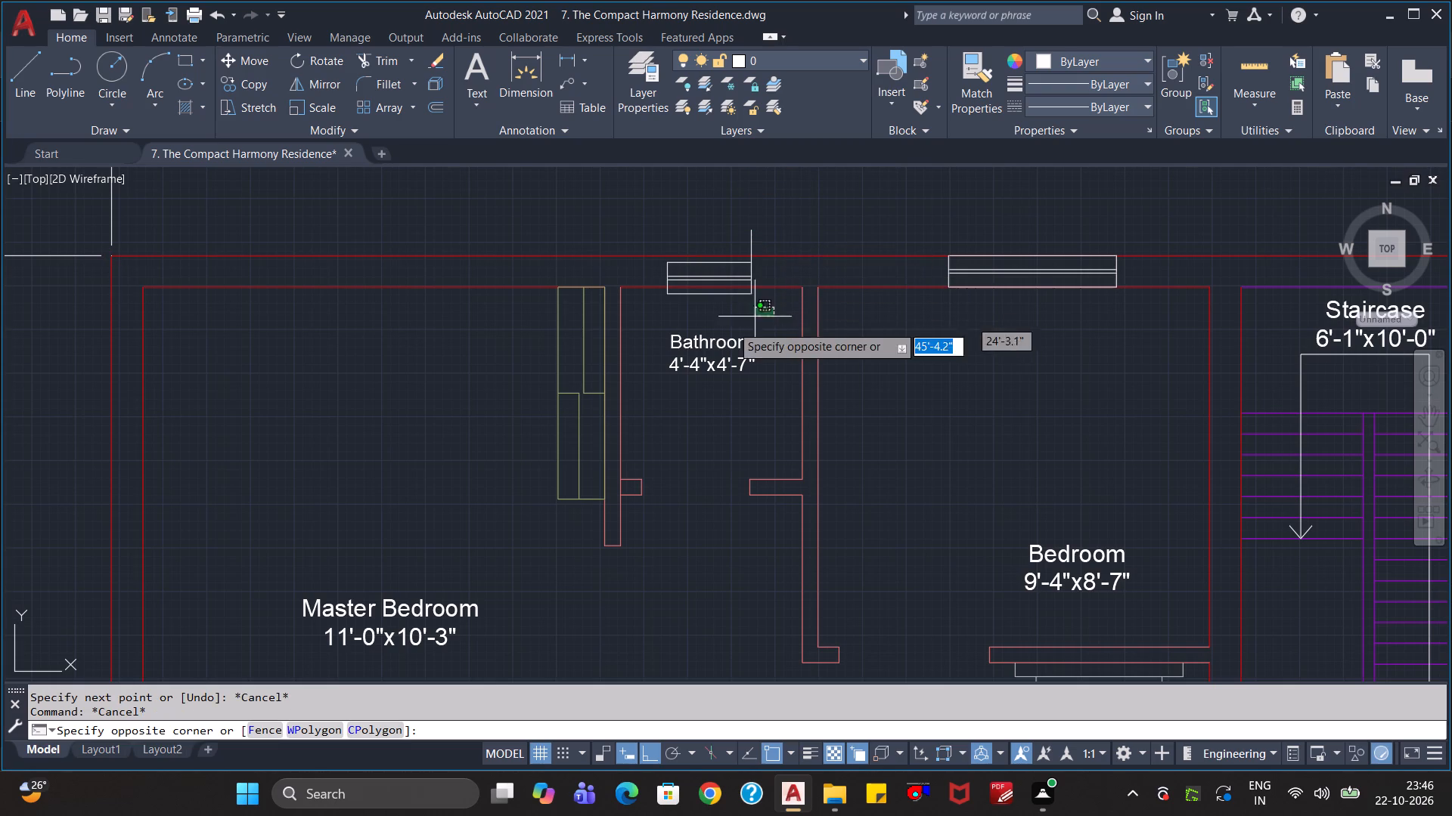
click(723, 292)
key(m)
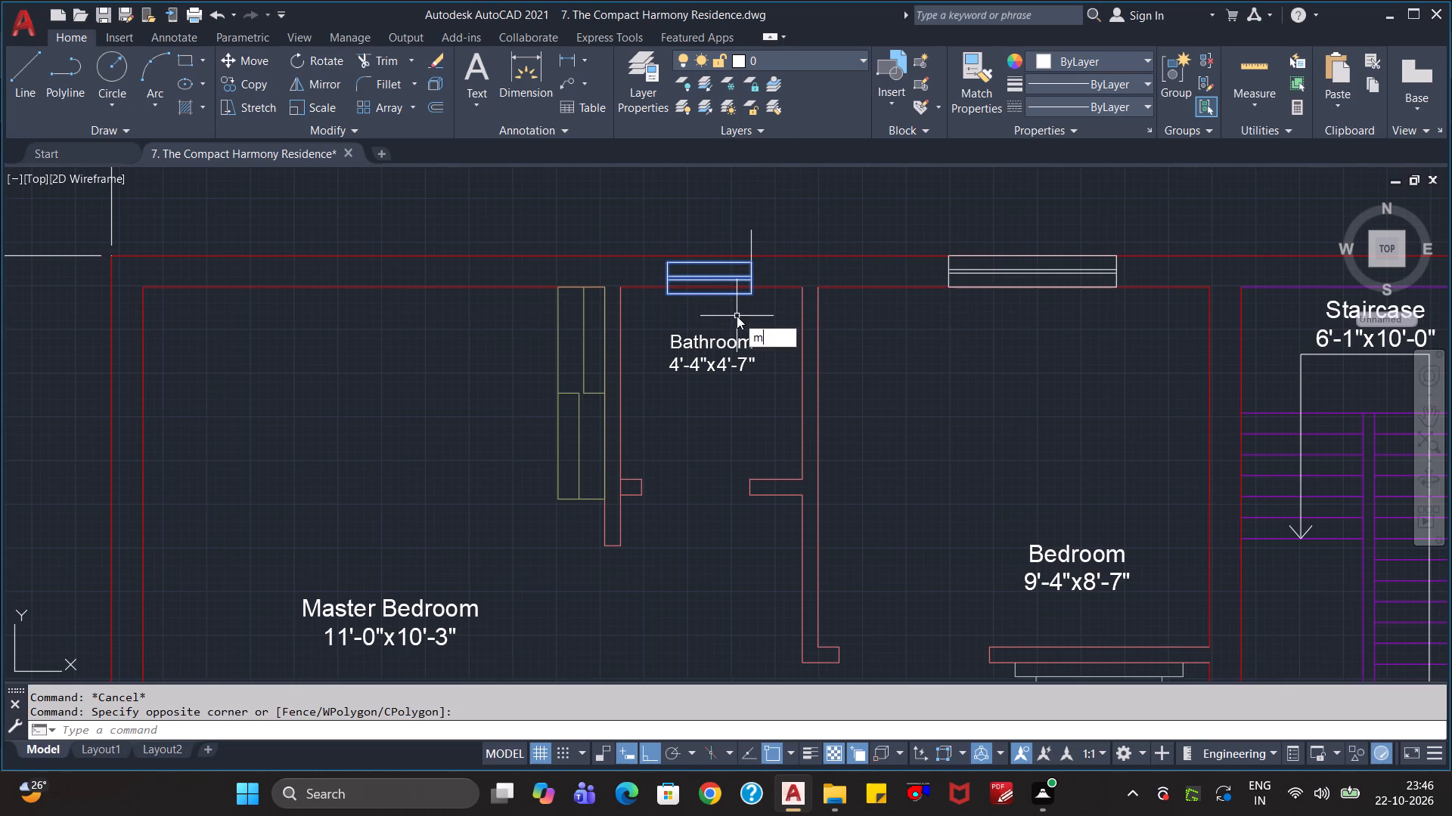
key(Return)
click(750, 263)
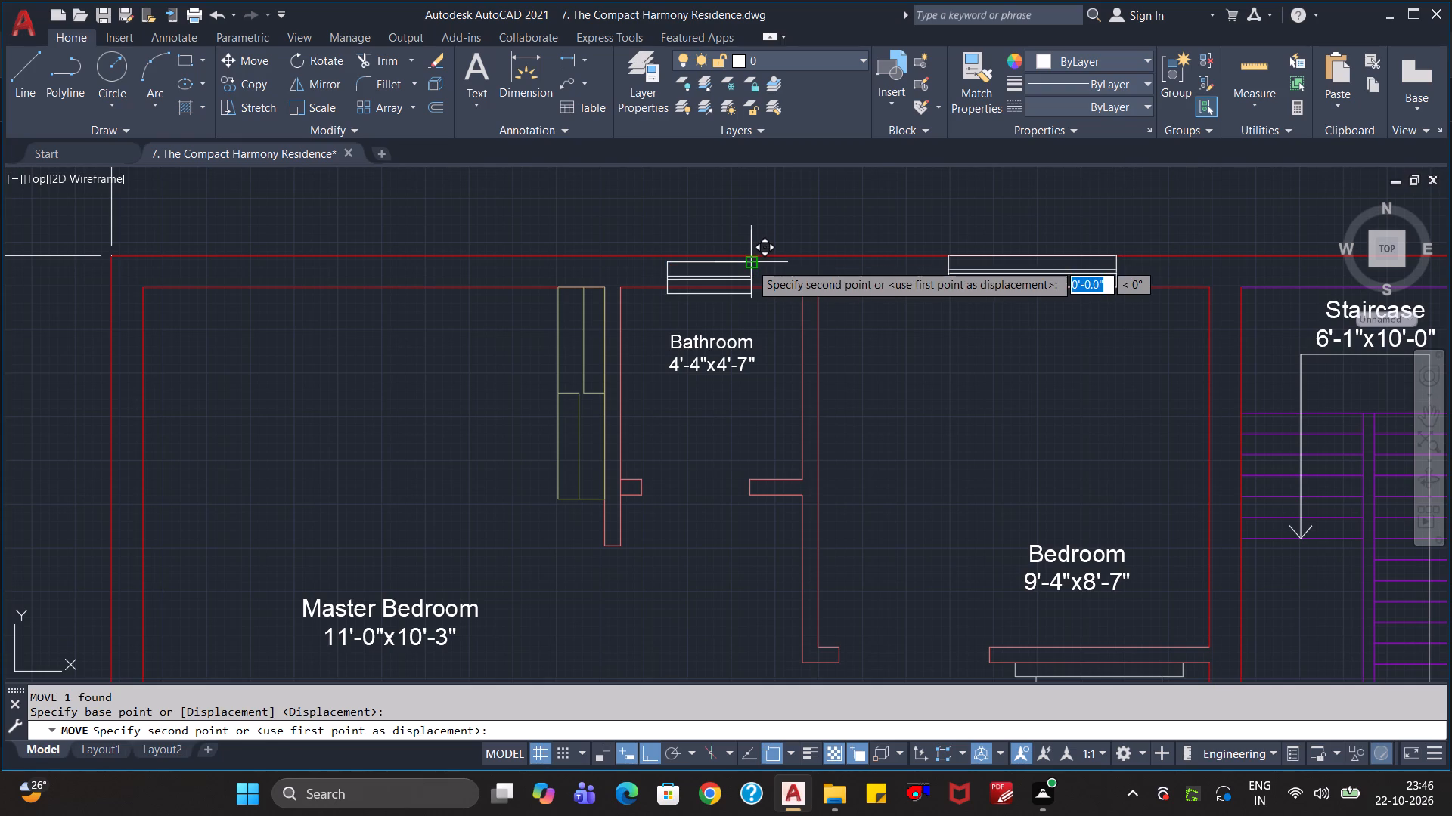
click(747, 252)
key(Escape)
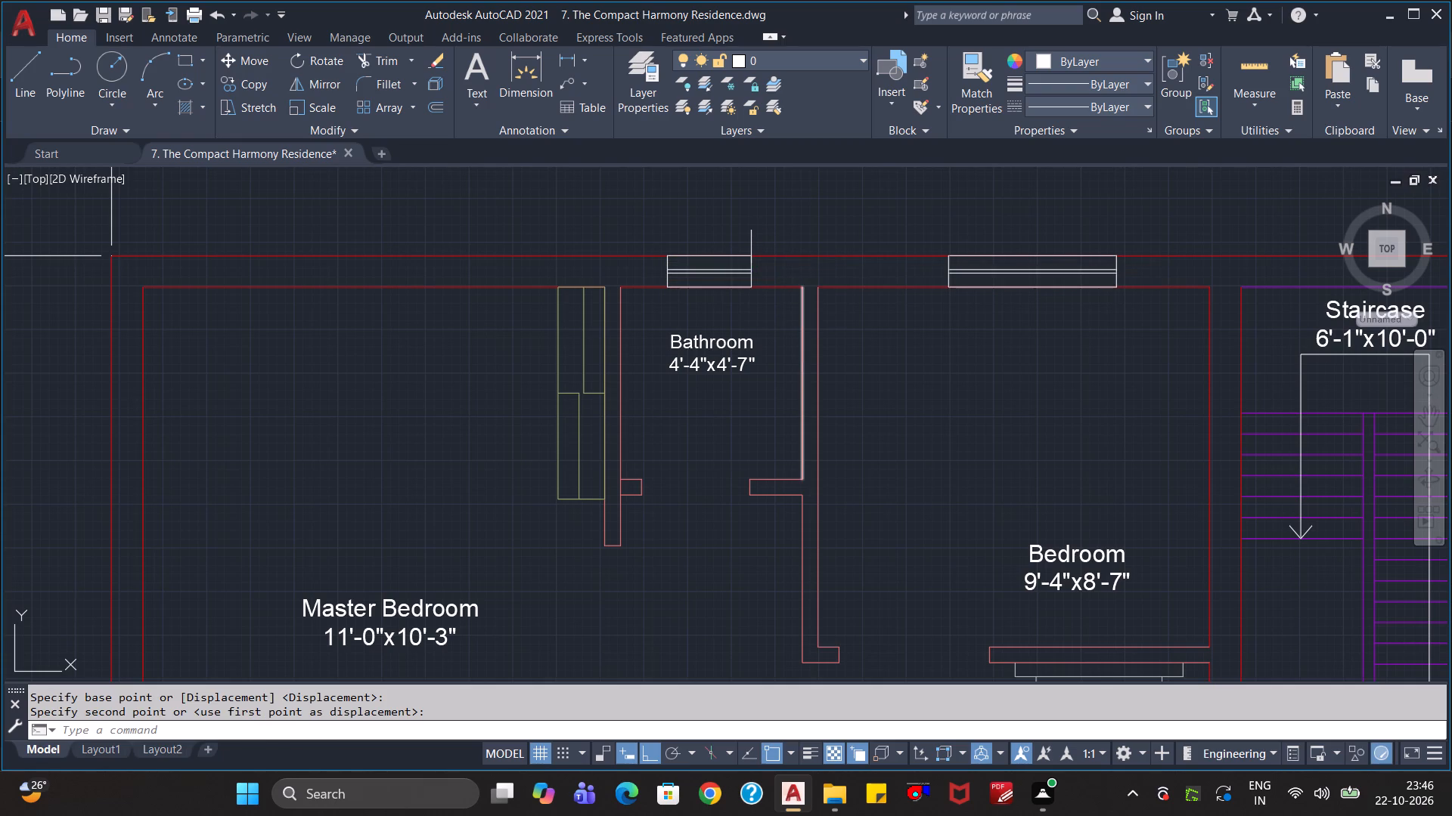
key(Escape)
key(Escape)
Delete the short vertical guide line above the bathroom window.
click(780, 243)
click(747, 235)
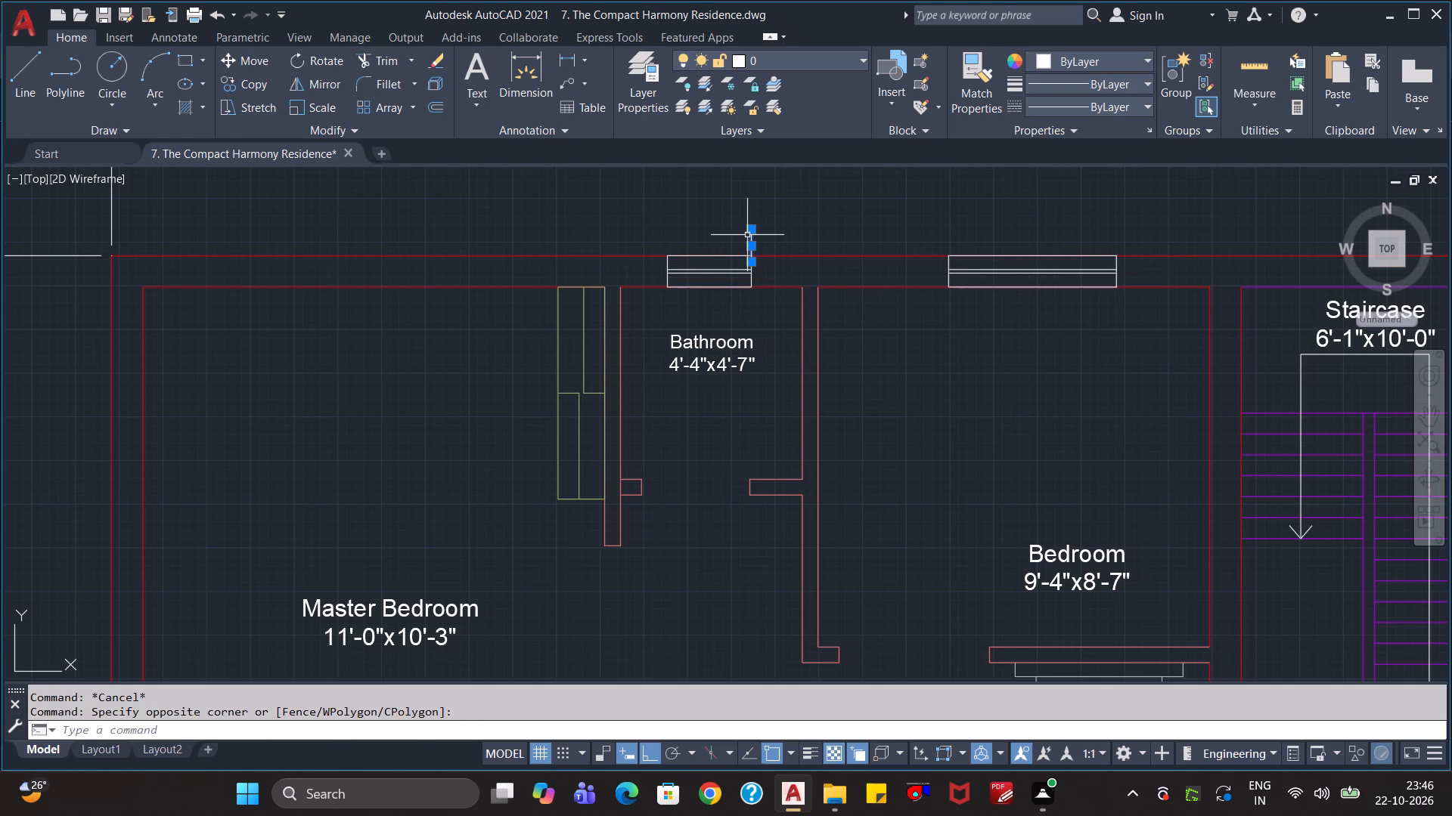
key(Delete)
Save the floor plan drawing.
scroll(758, 317, down, 1)
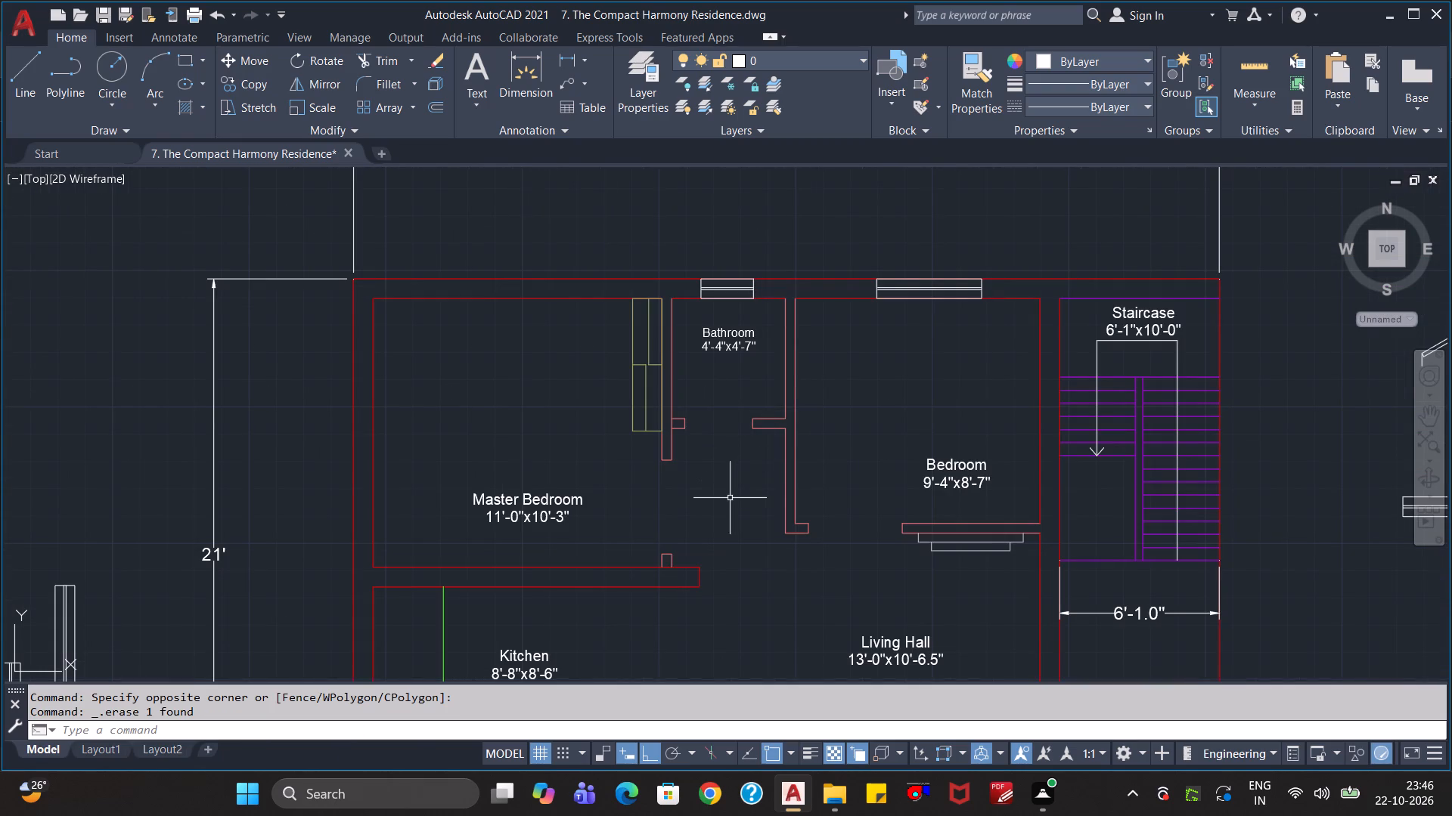
middle_drag(847, 447, 713, 366)
scroll(665, 342, down, 1)
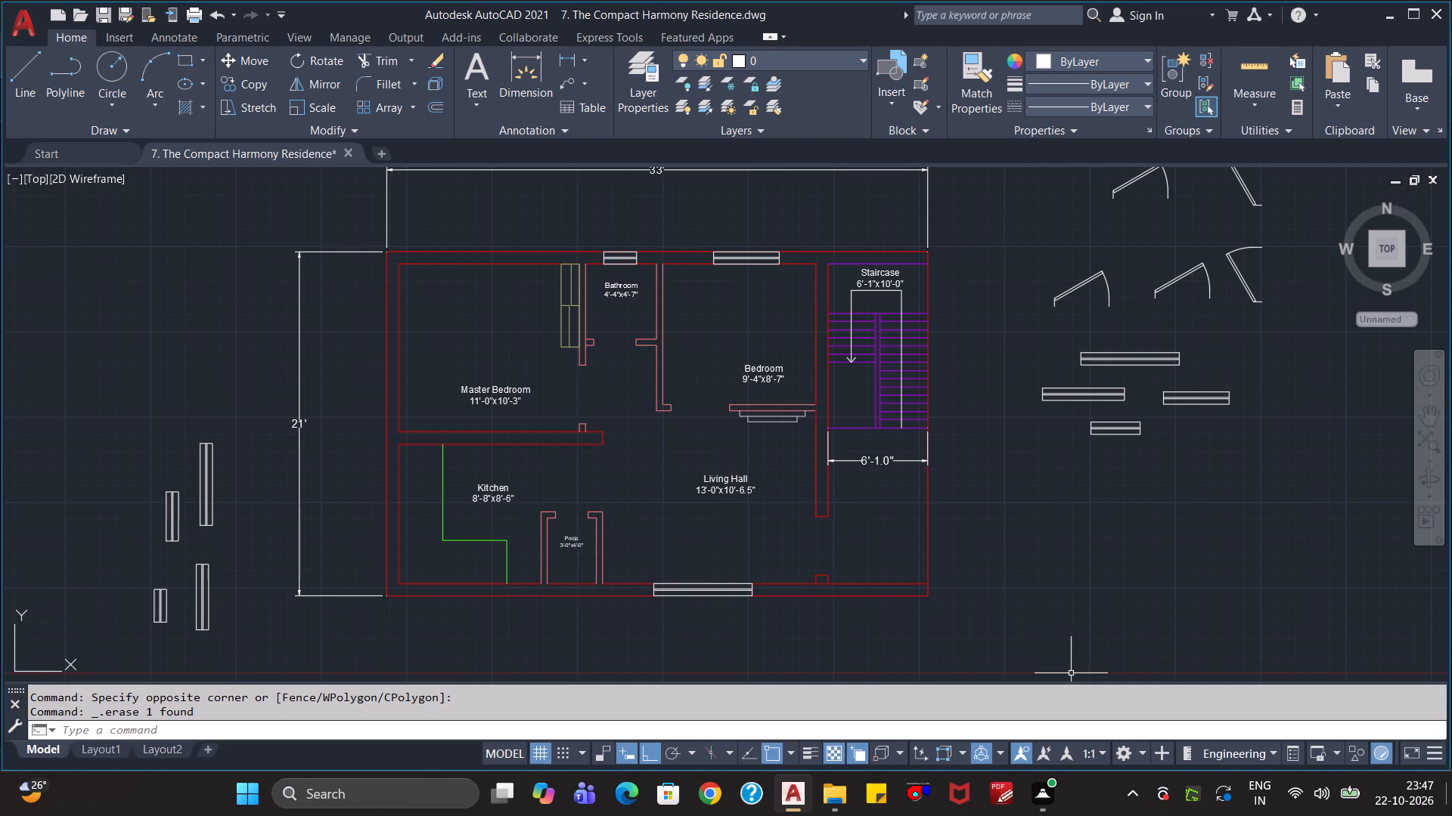
key(ctrl+s)
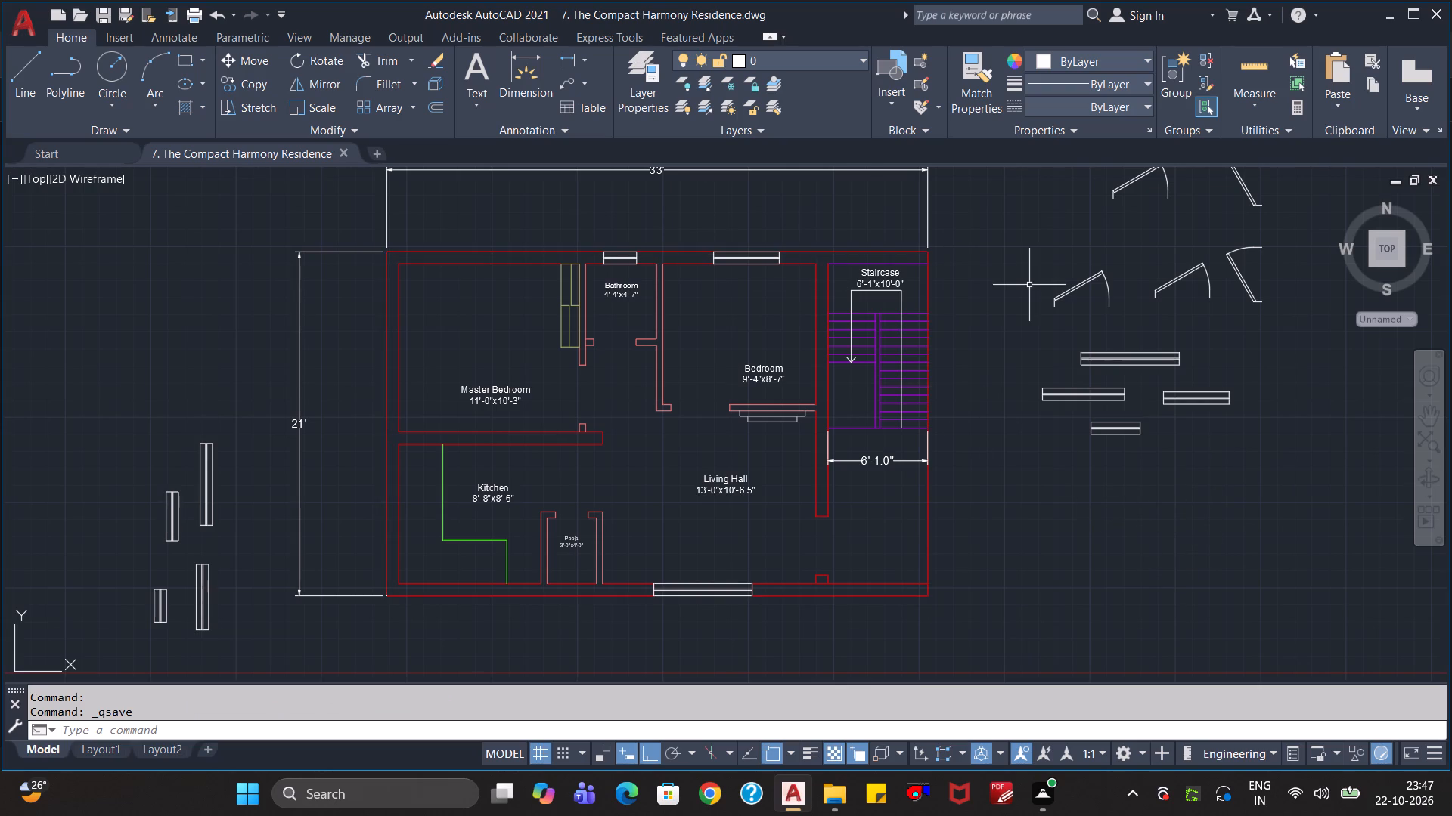
Open the beds_1 drawing from the Beds folder and look over its bed blocks.
key(ctrl+o)
click(824, 201)
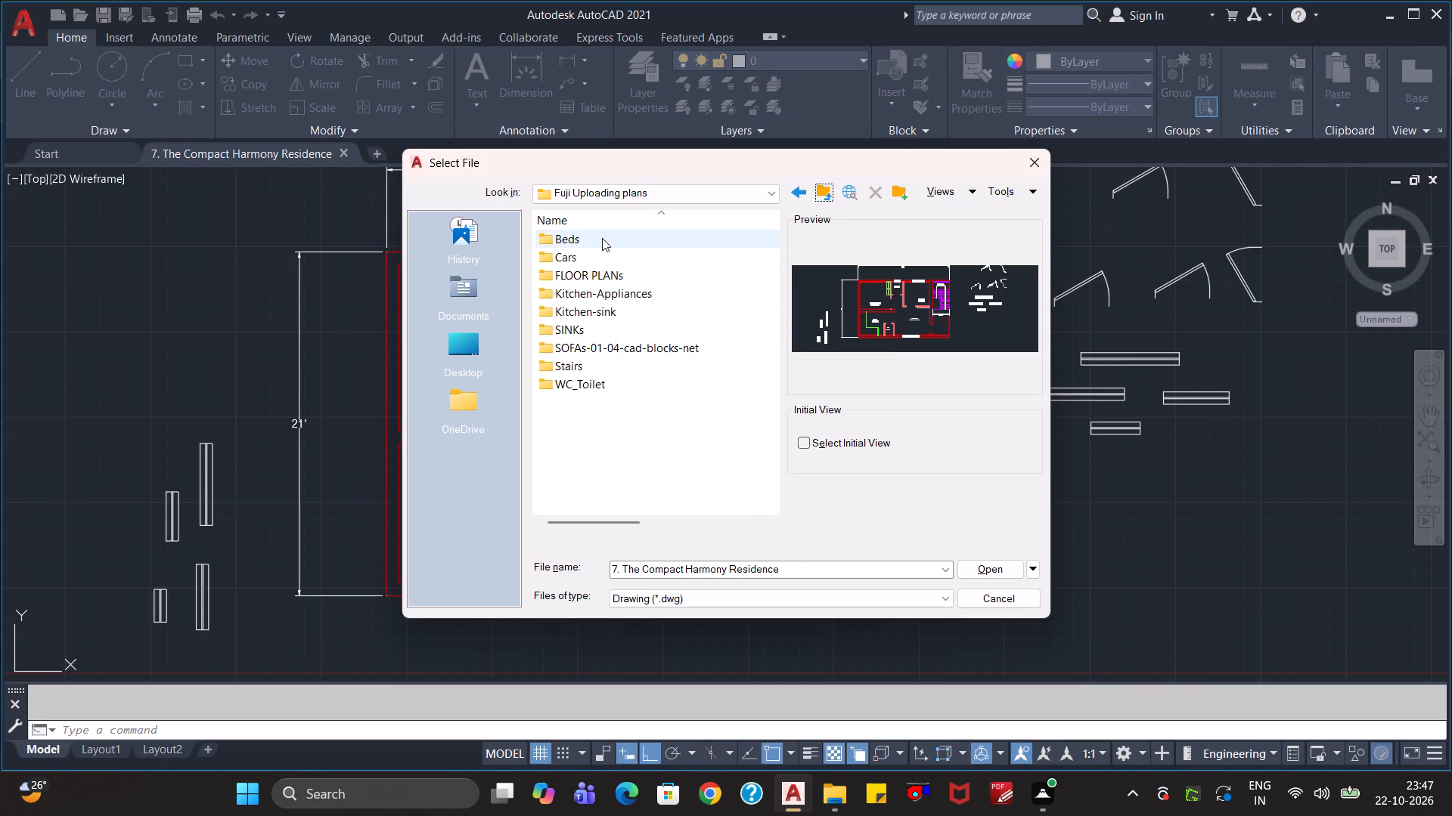
double_click(602, 238)
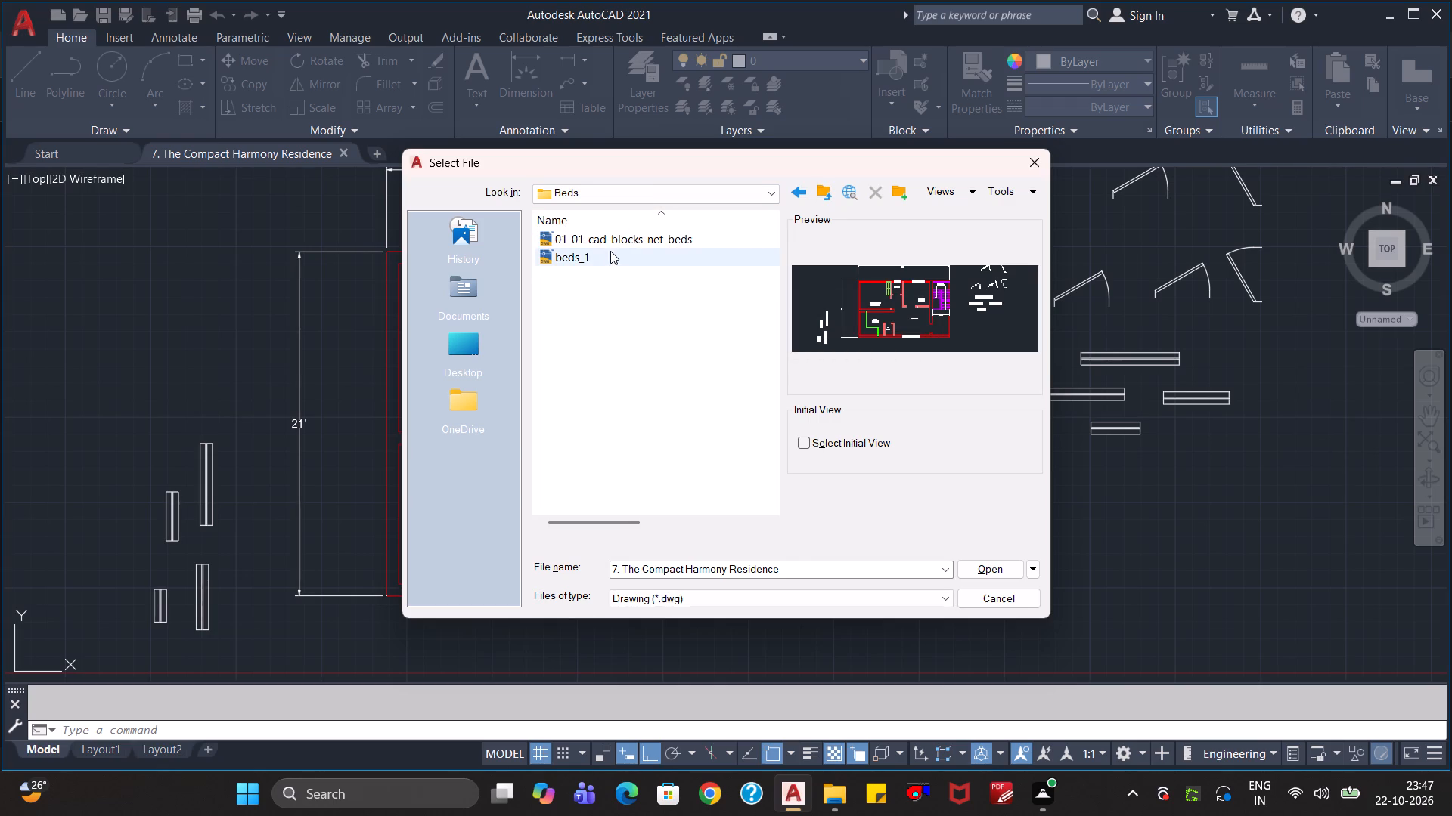
click(606, 255)
click(987, 565)
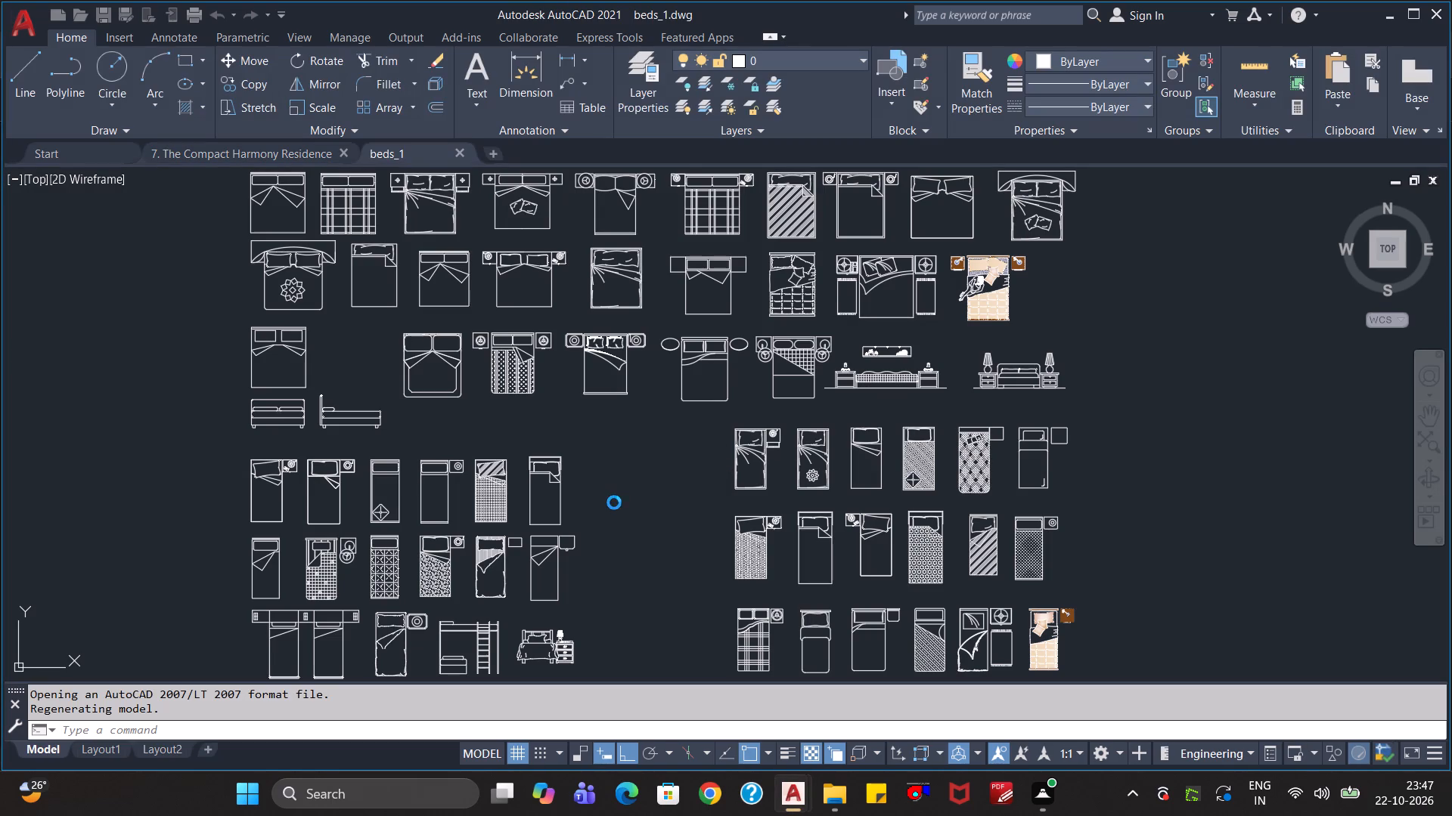
scroll(627, 479, down, 2)
scroll(628, 486, up, 2)
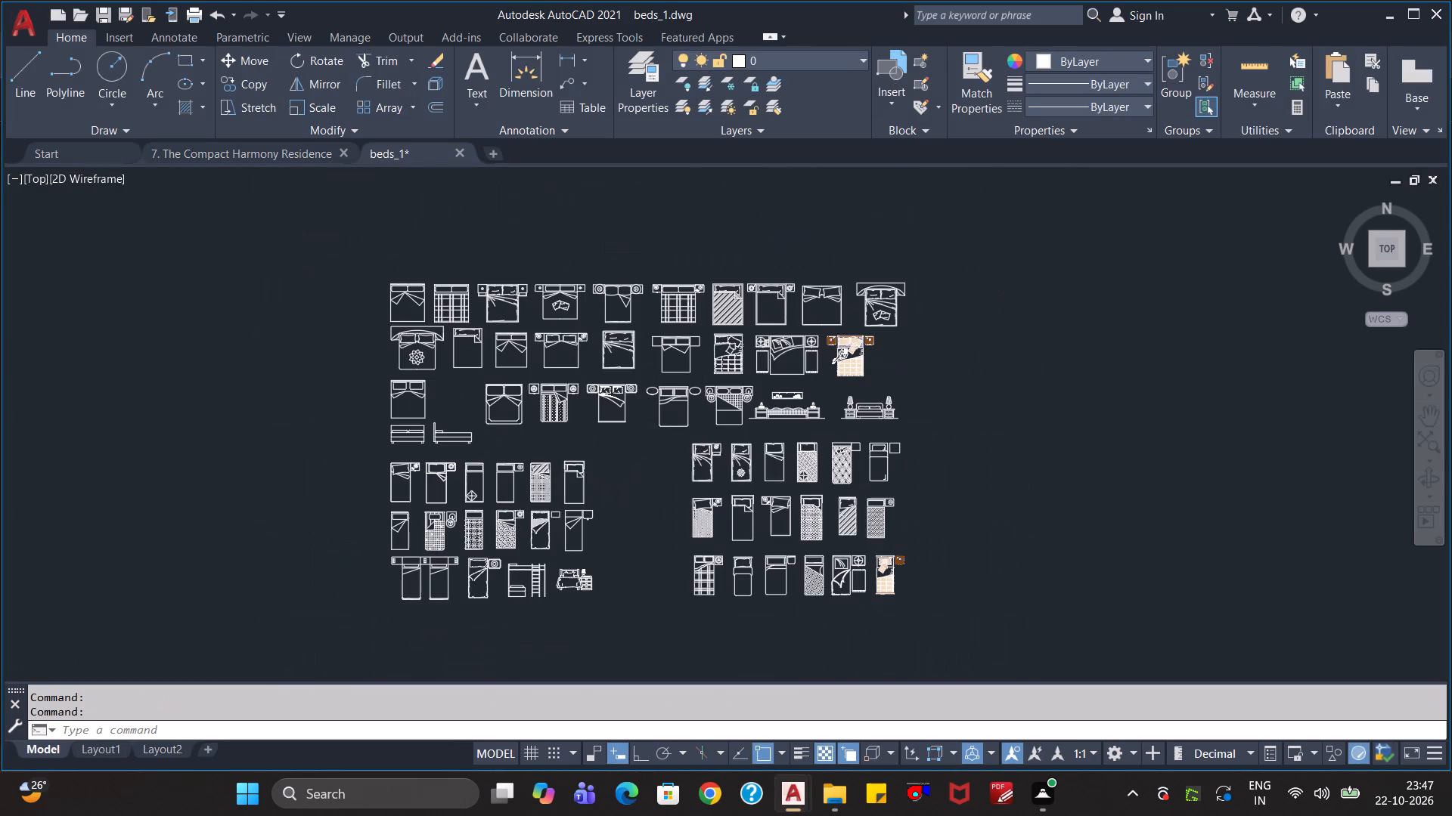
scroll(628, 486, down, 1)
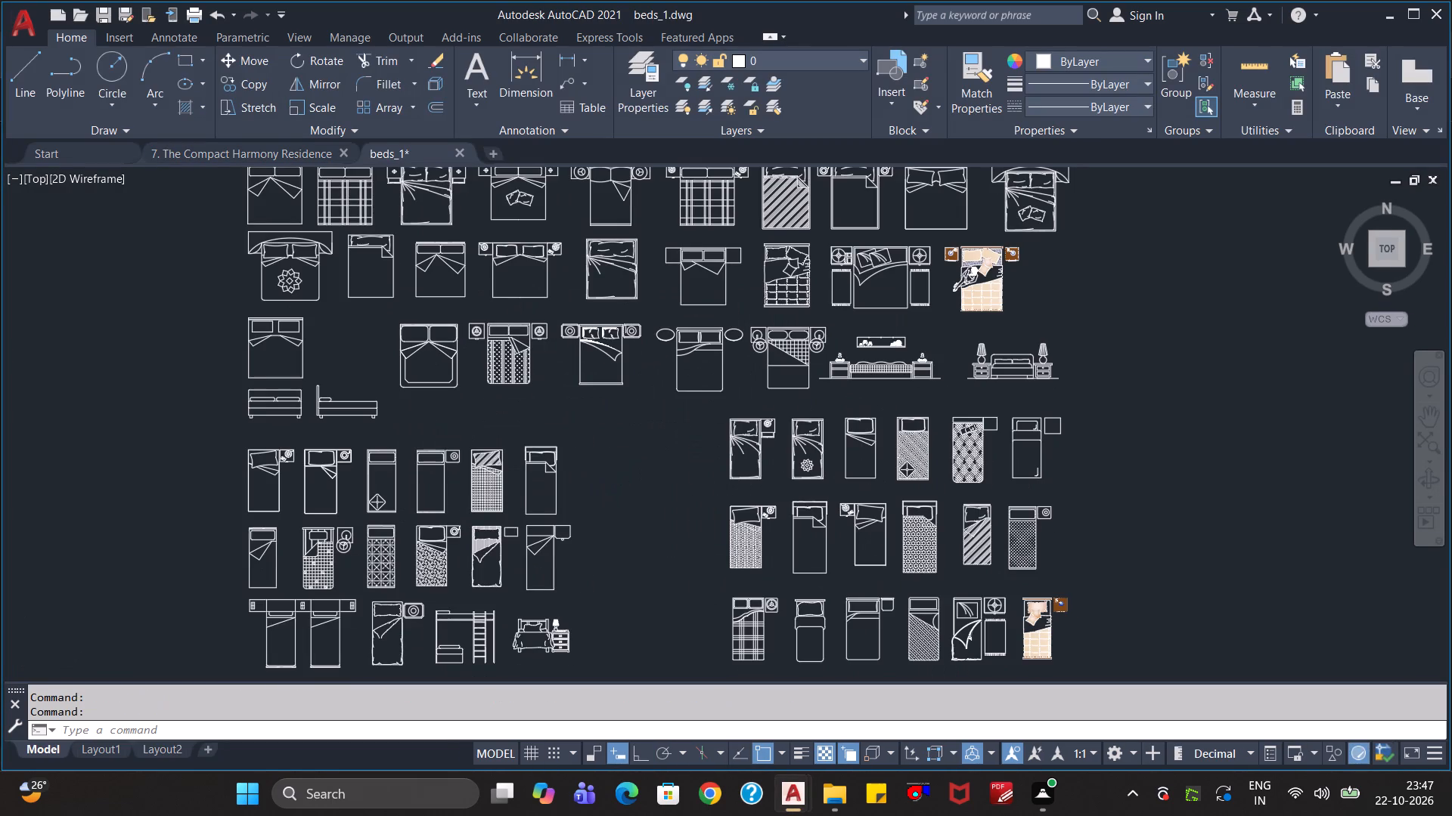
Open the 01-01-cad-blocks-net-beds drawing from the Beds folder.
key(ctrl+o)
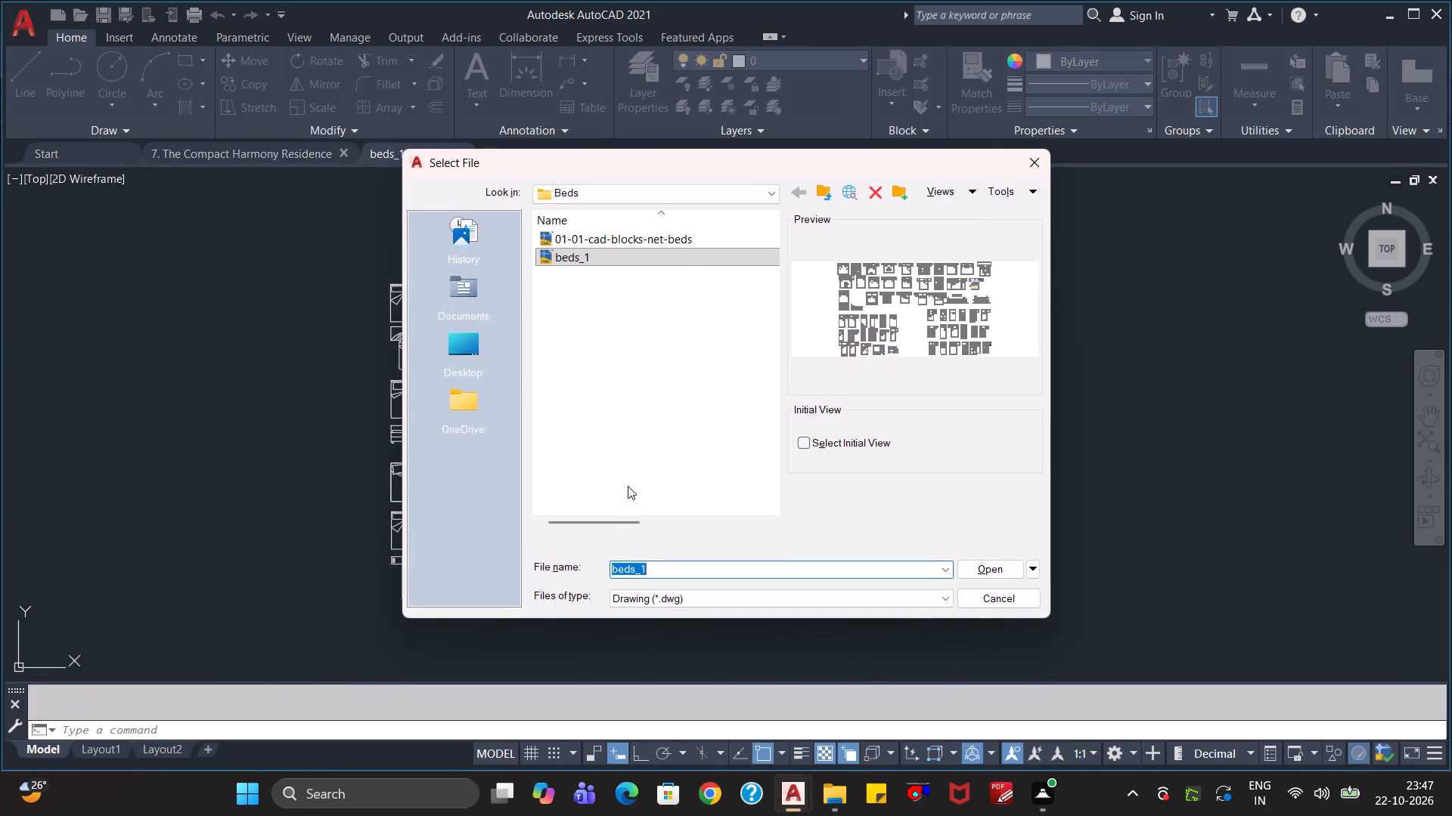
click(681, 237)
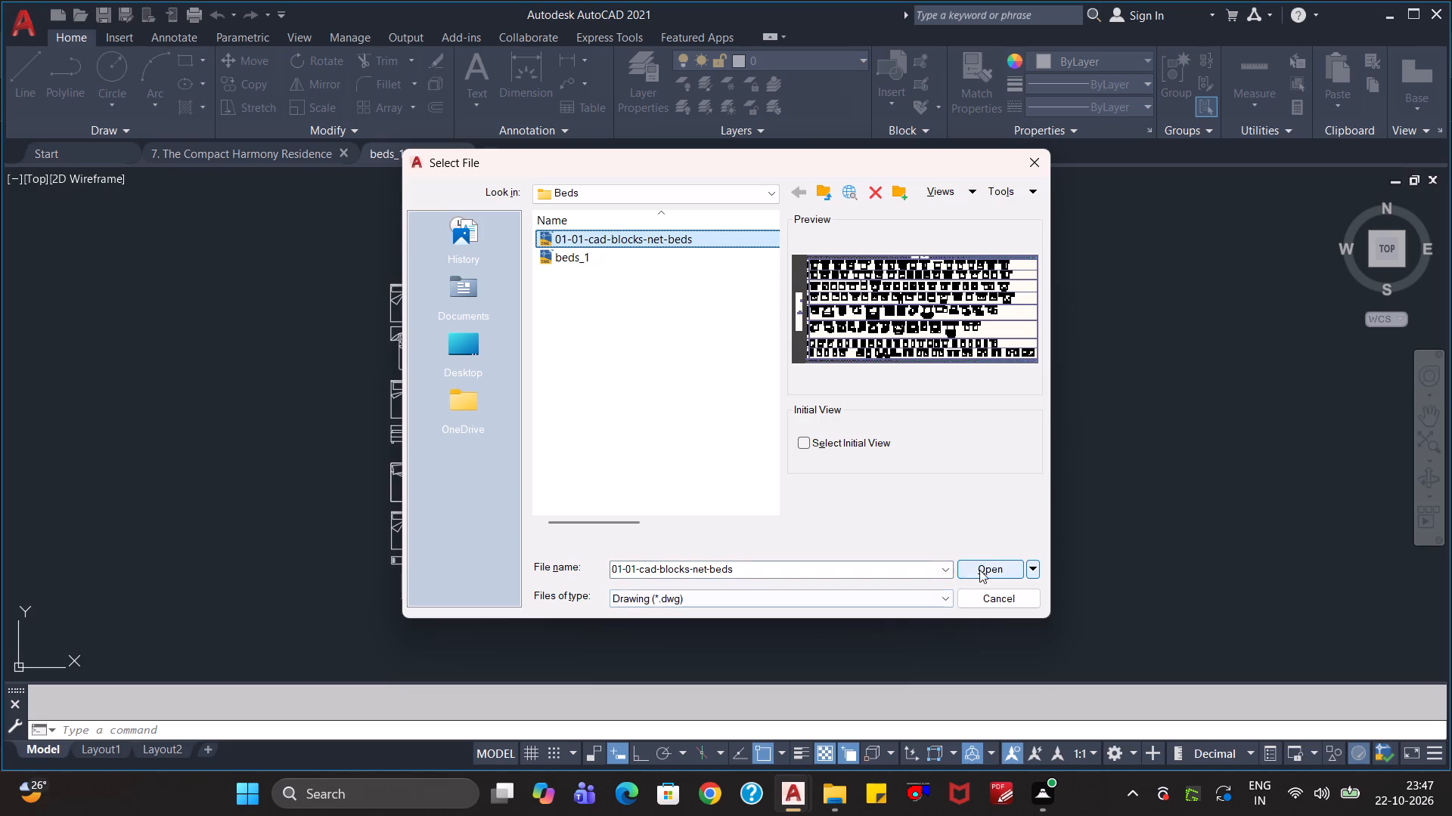
click(981, 570)
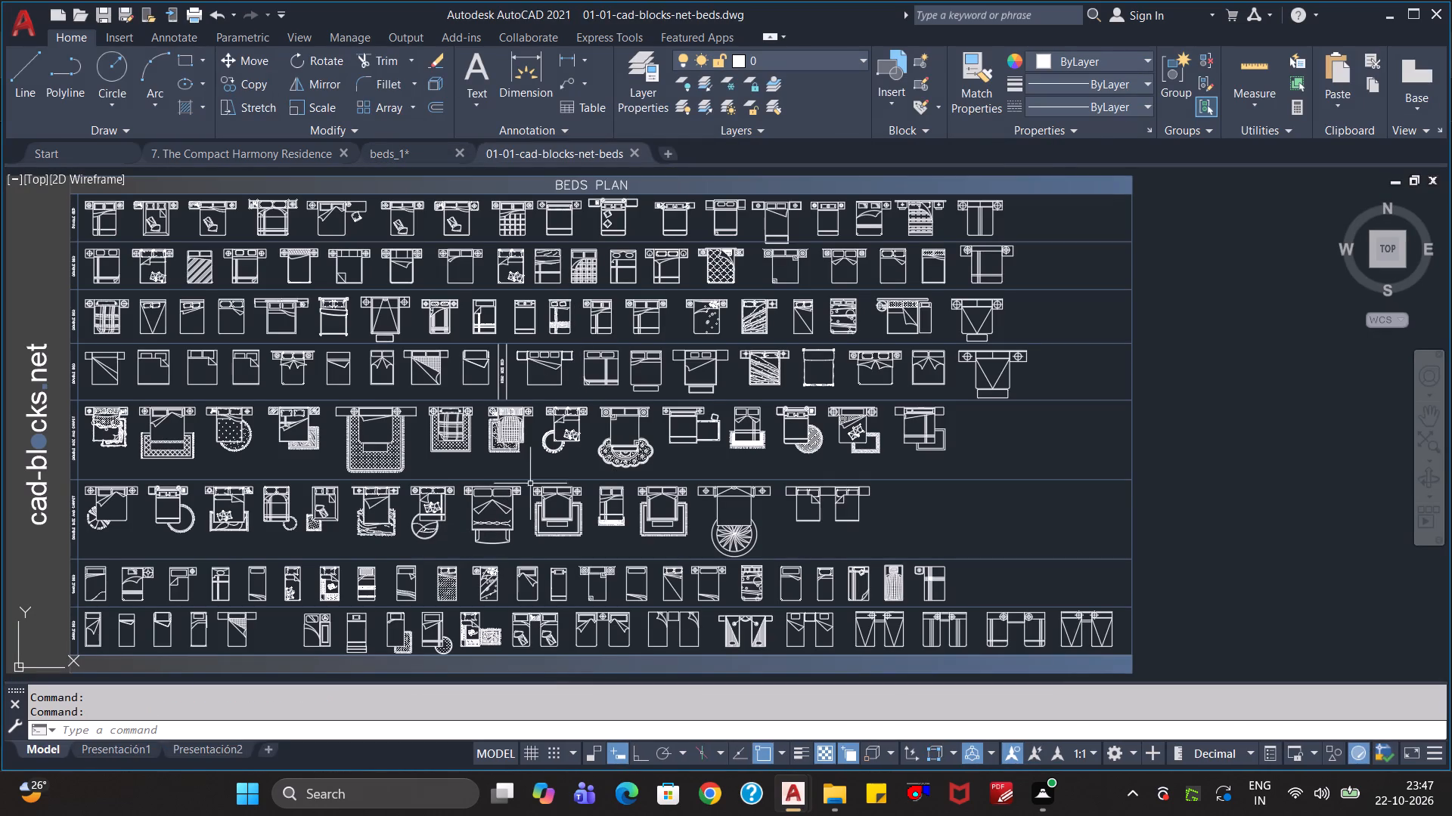
scroll(566, 459, up, 2)
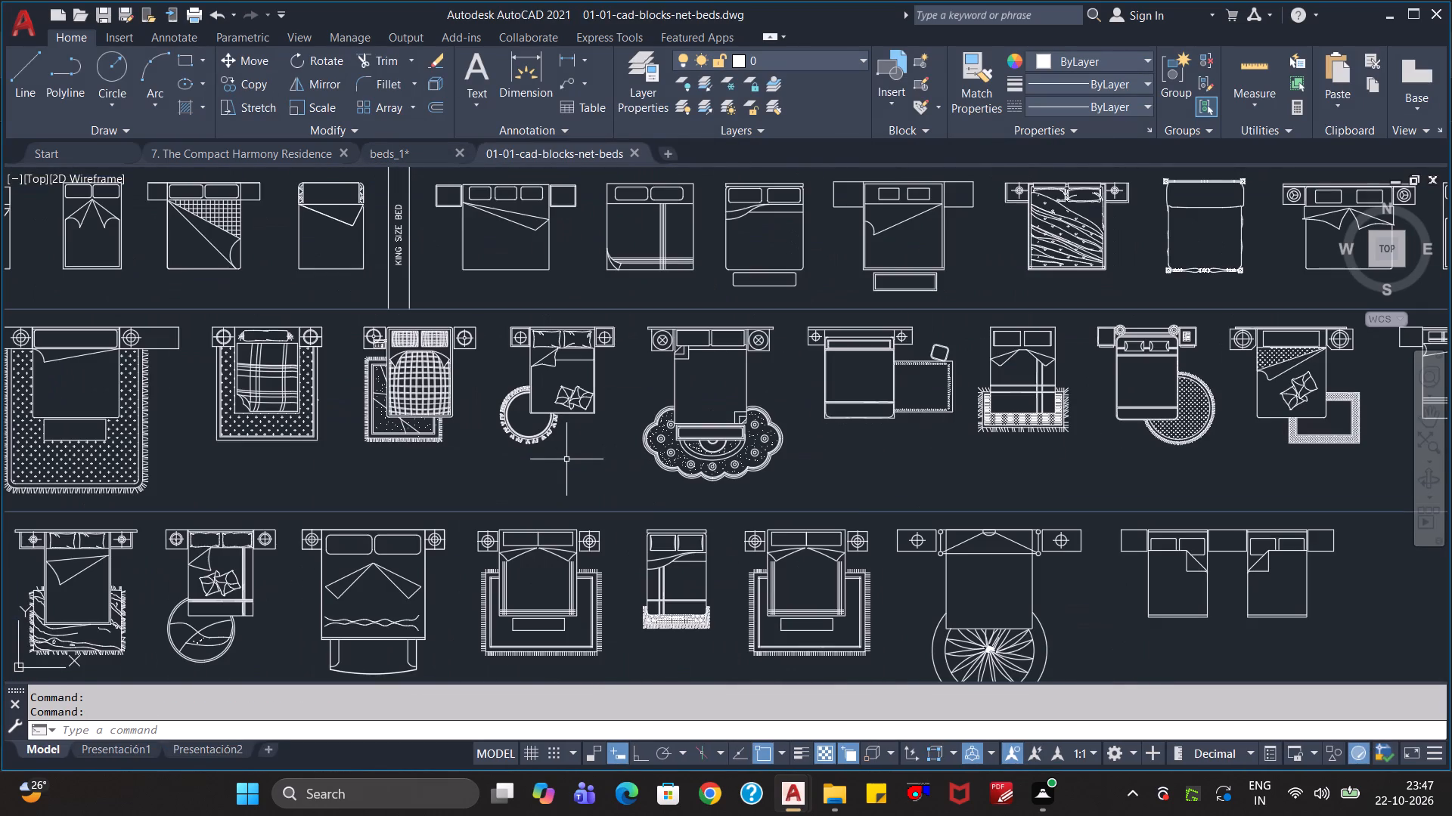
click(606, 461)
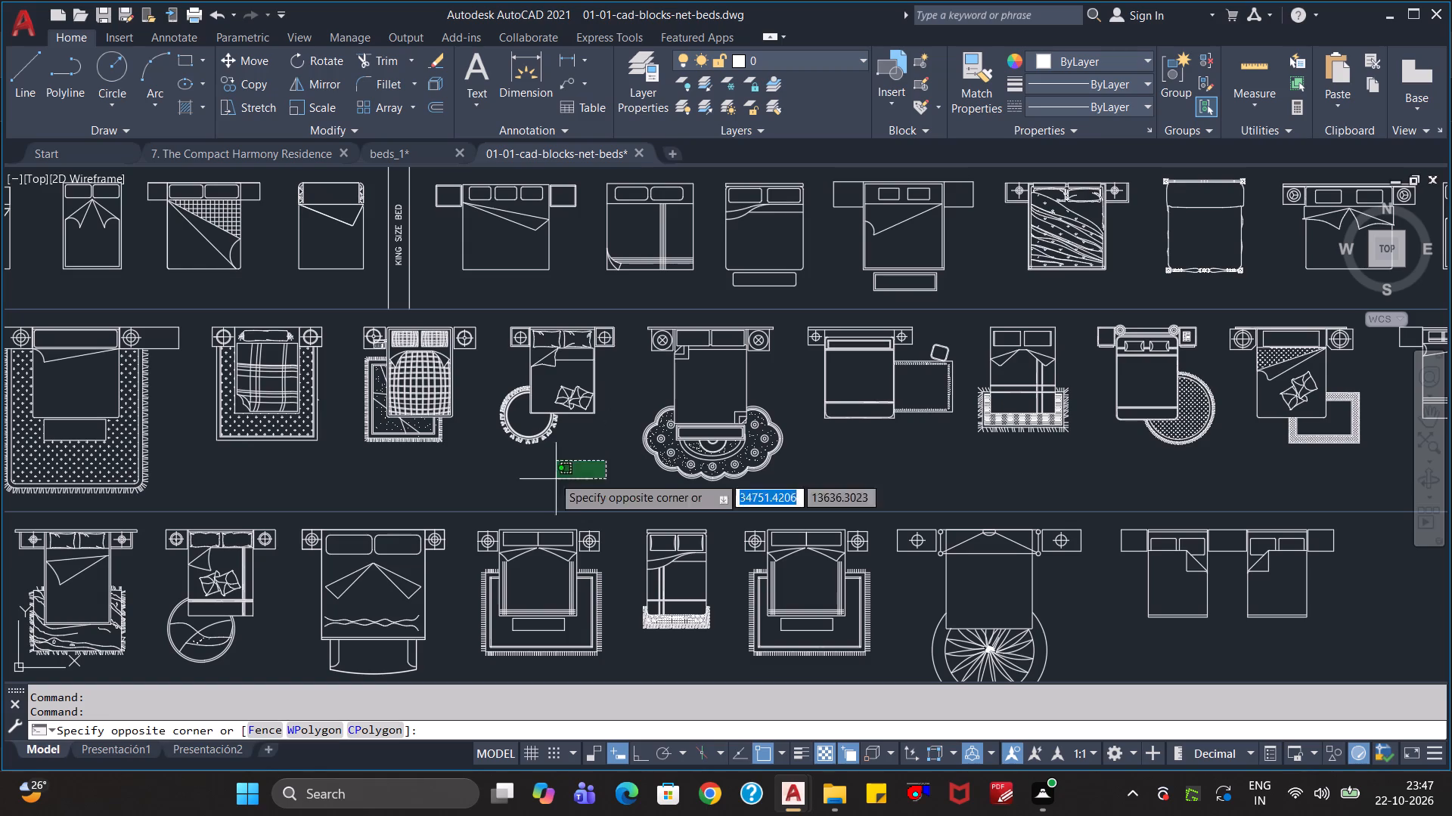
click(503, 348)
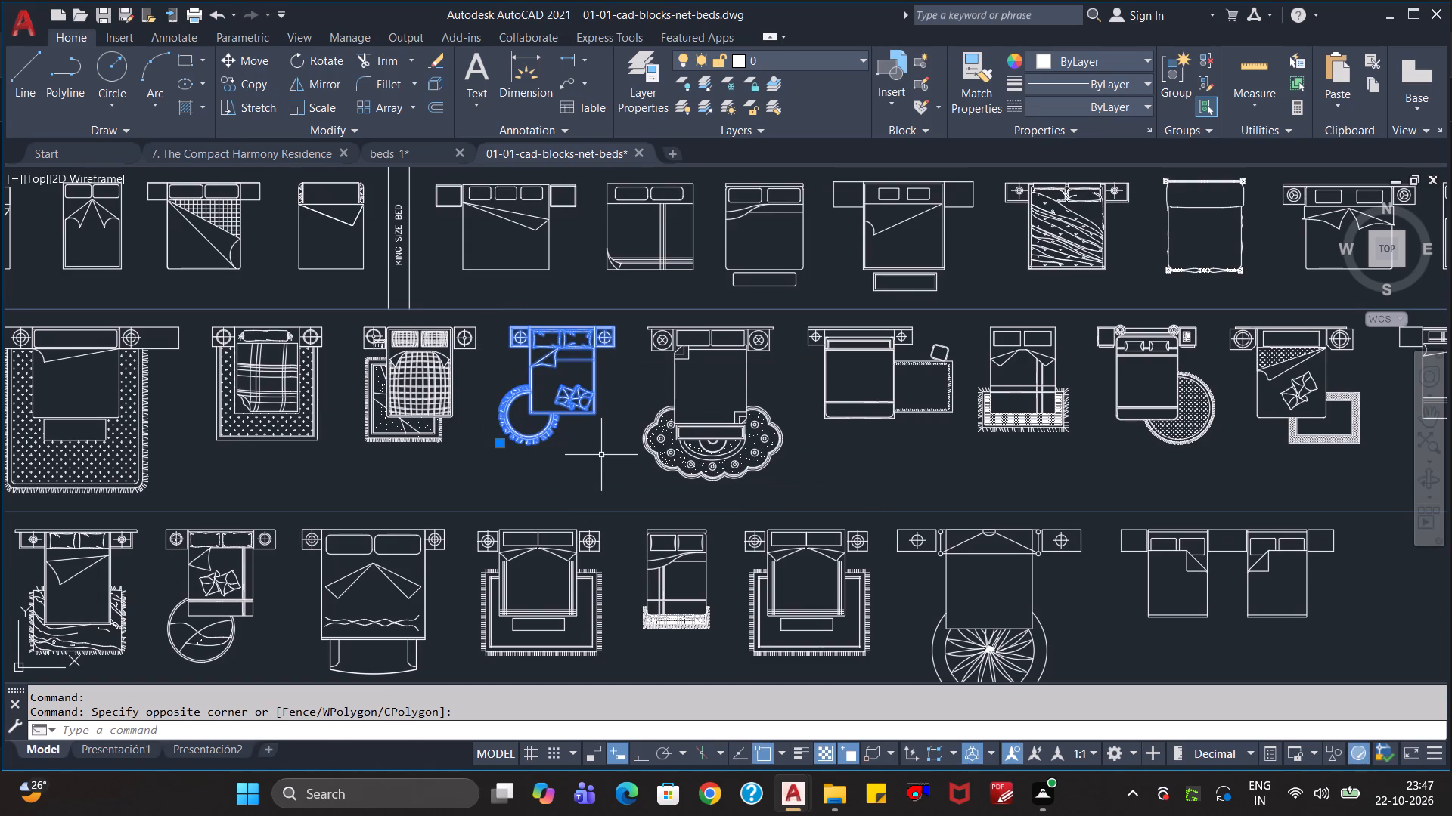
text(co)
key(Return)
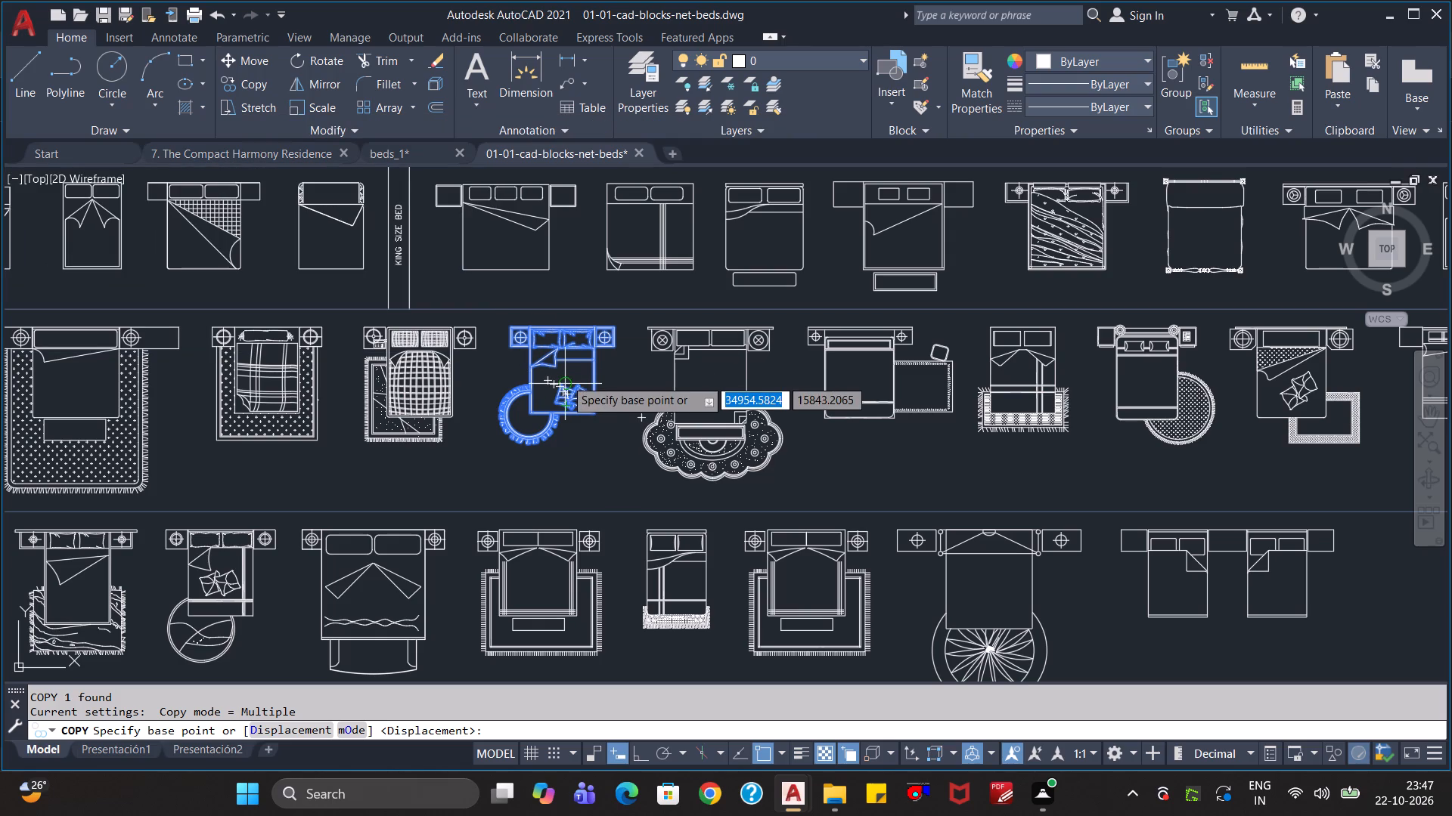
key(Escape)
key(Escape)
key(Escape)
Copy the double bed with two side tables, two loose cushions and a round rug at its lower-left corner to the clipboard.
click(593, 446)
click(503, 373)
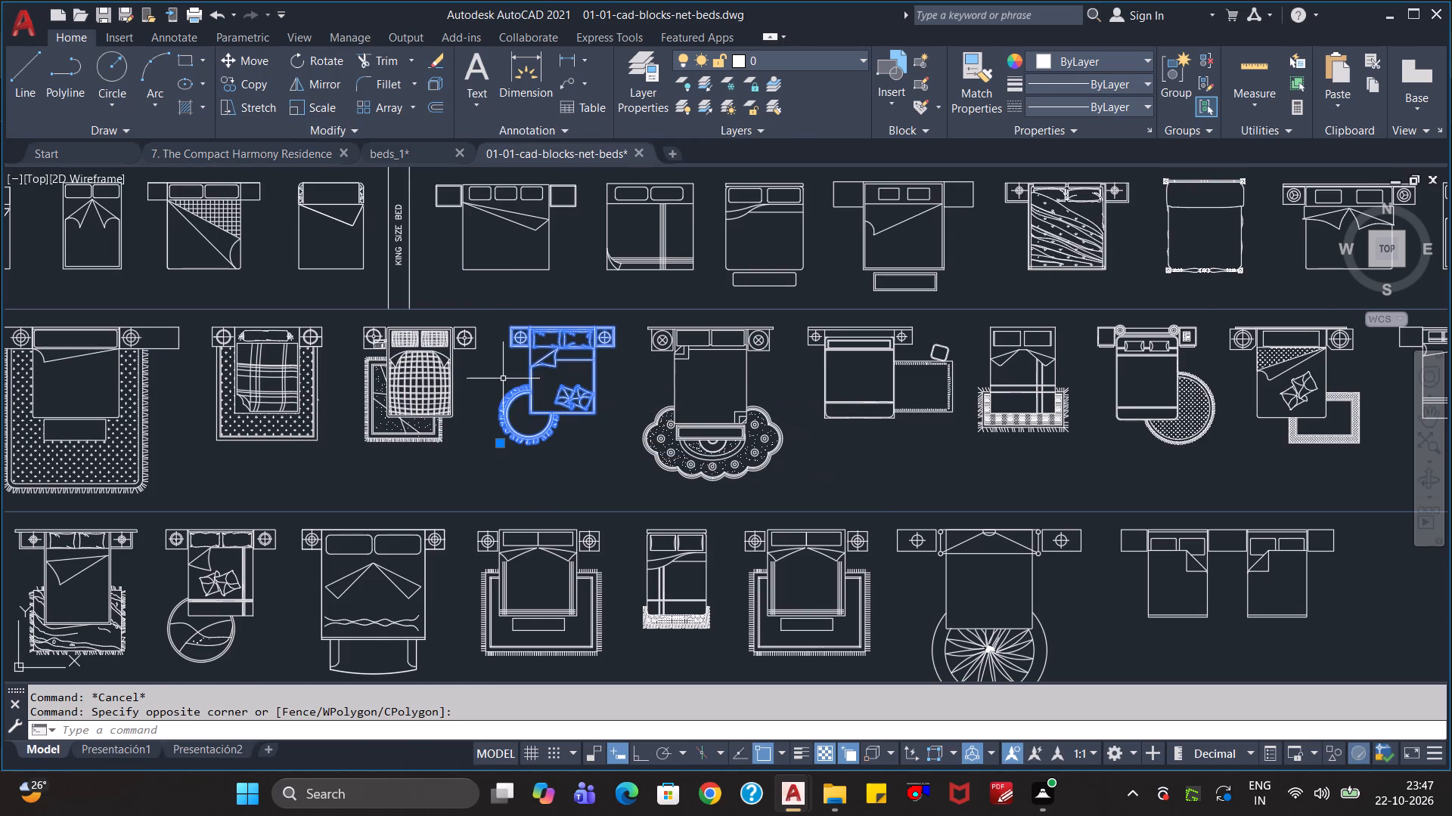
key(ctrl+c)
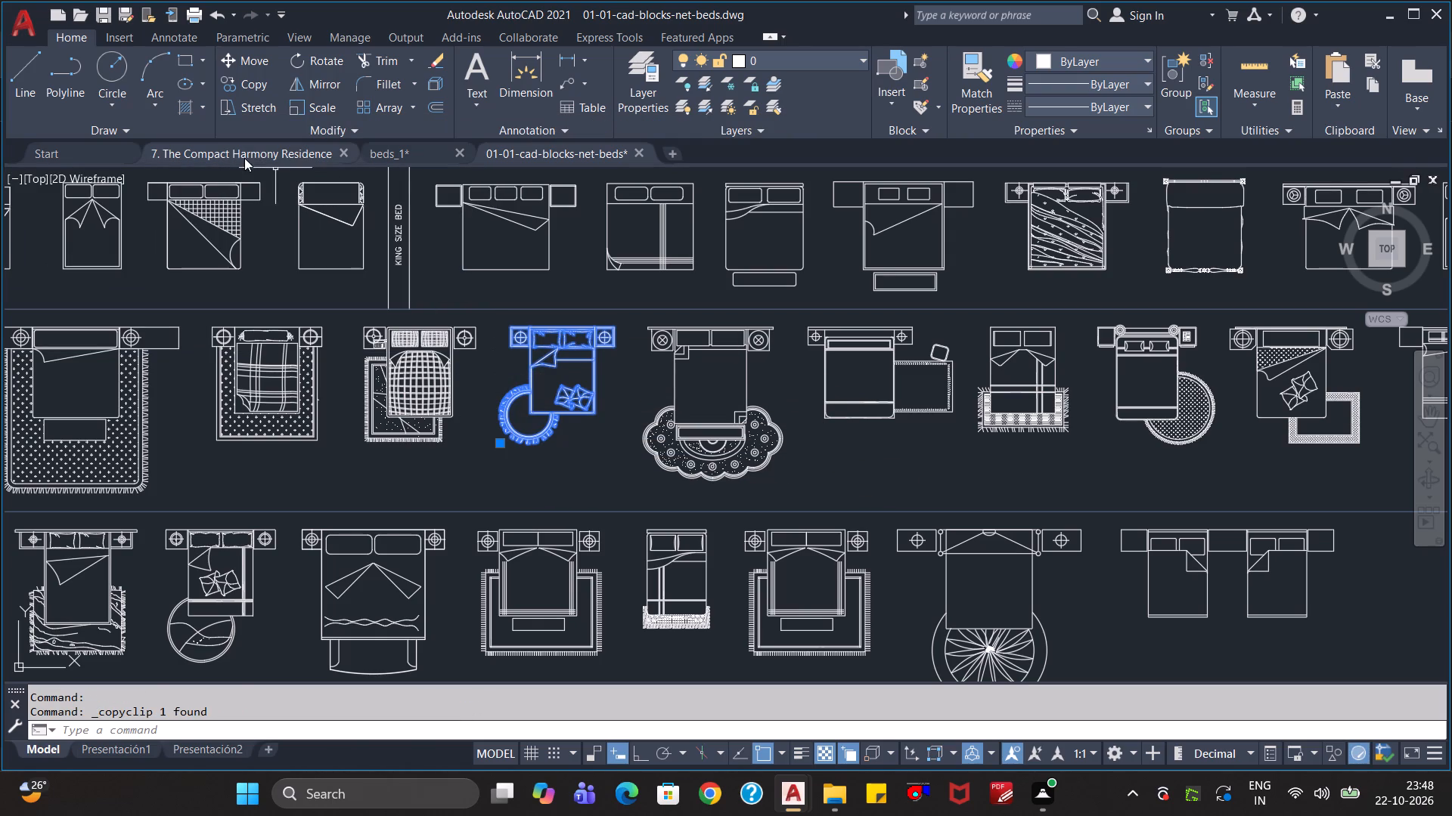
Switch to the 7. The Compact Harmony Residence drawing and paste the bed in the empty space to the right of the plan.
click(244, 153)
scroll(631, 481, down, 3)
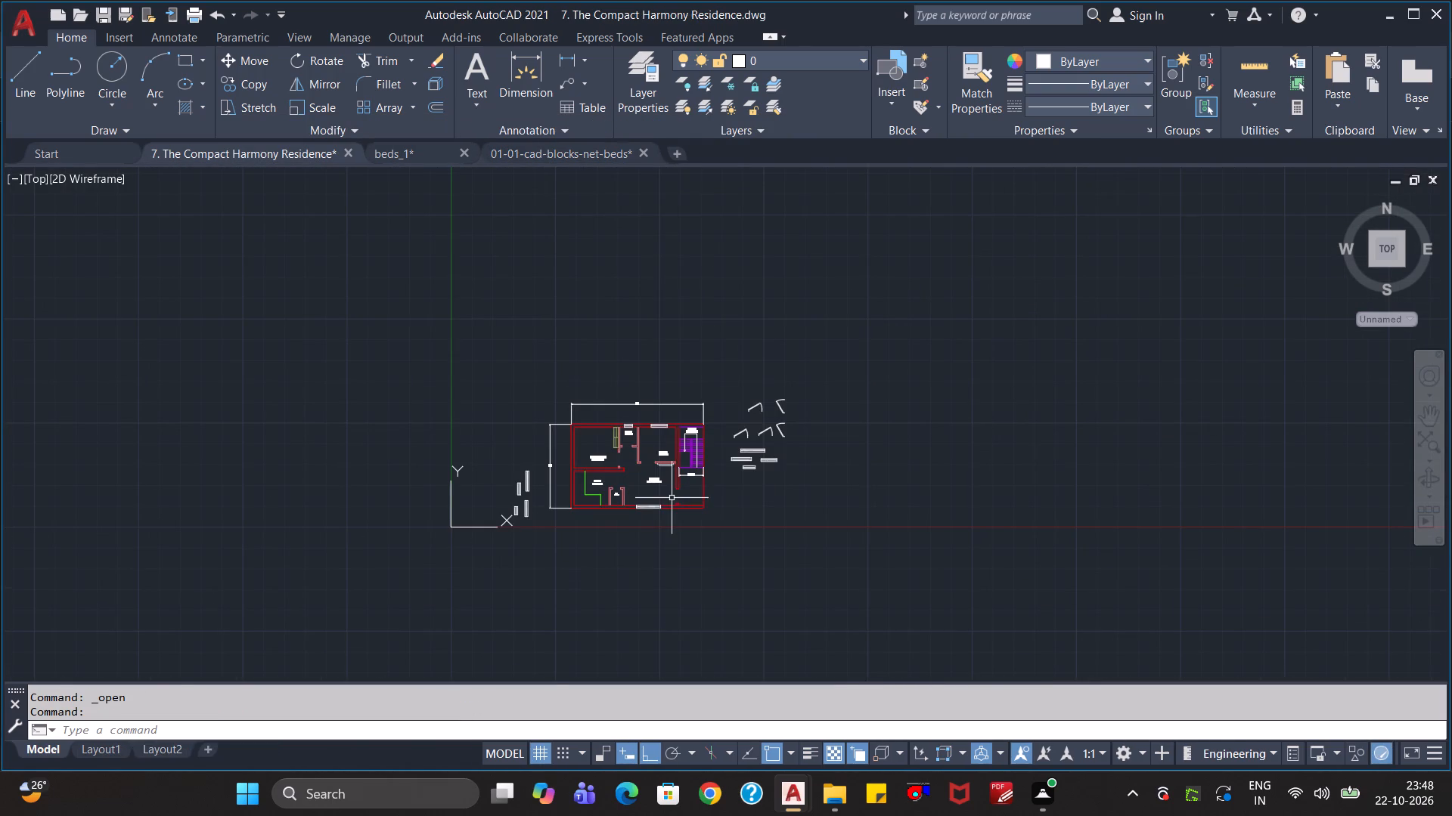
key(ctrl+v)
scroll(854, 552, down, 4)
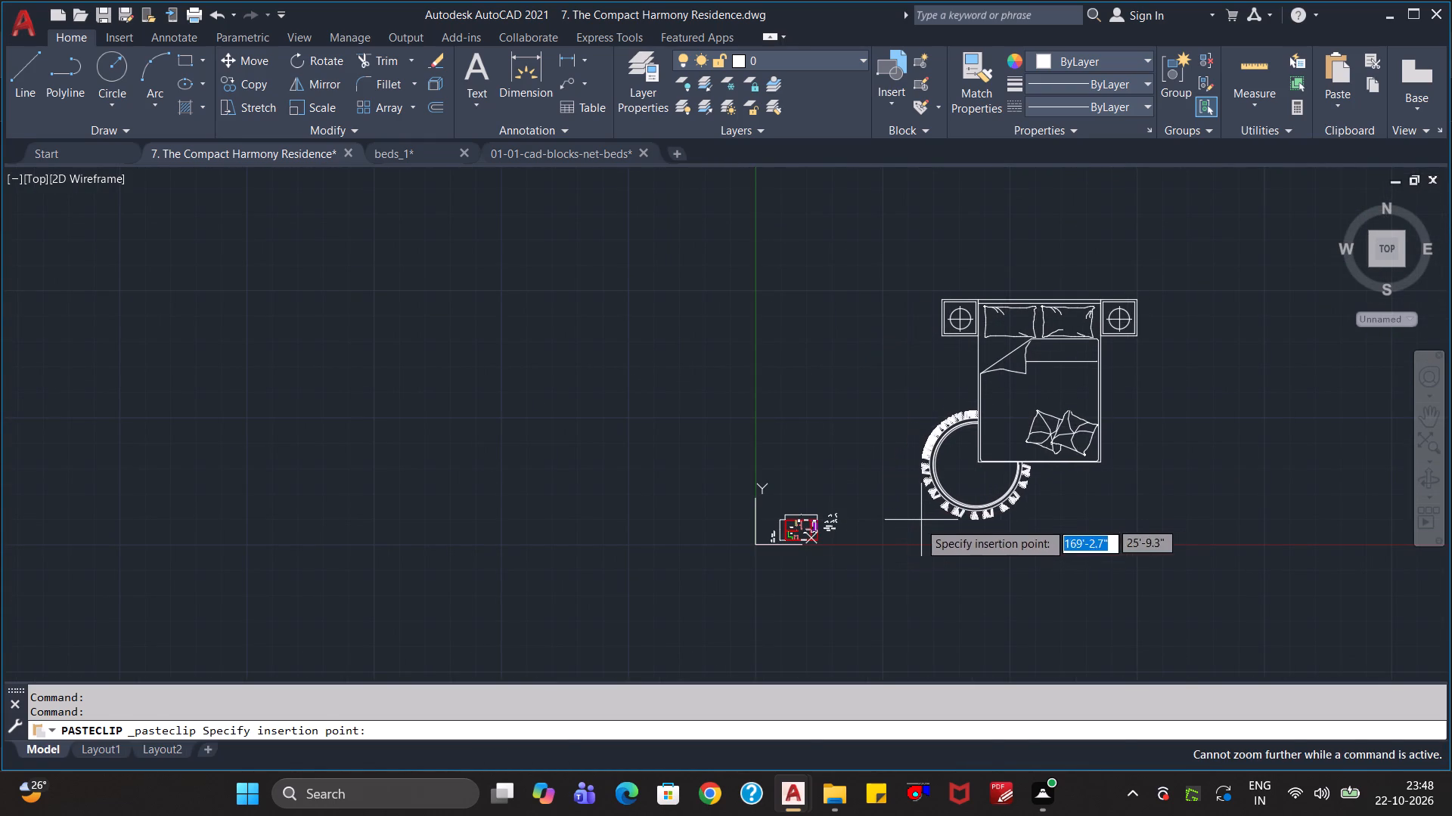
click(916, 527)
Scale the pasted bed block down freehand to roughly room size, using a base point on the mattress's left edge.
click(1140, 545)
click(889, 289)
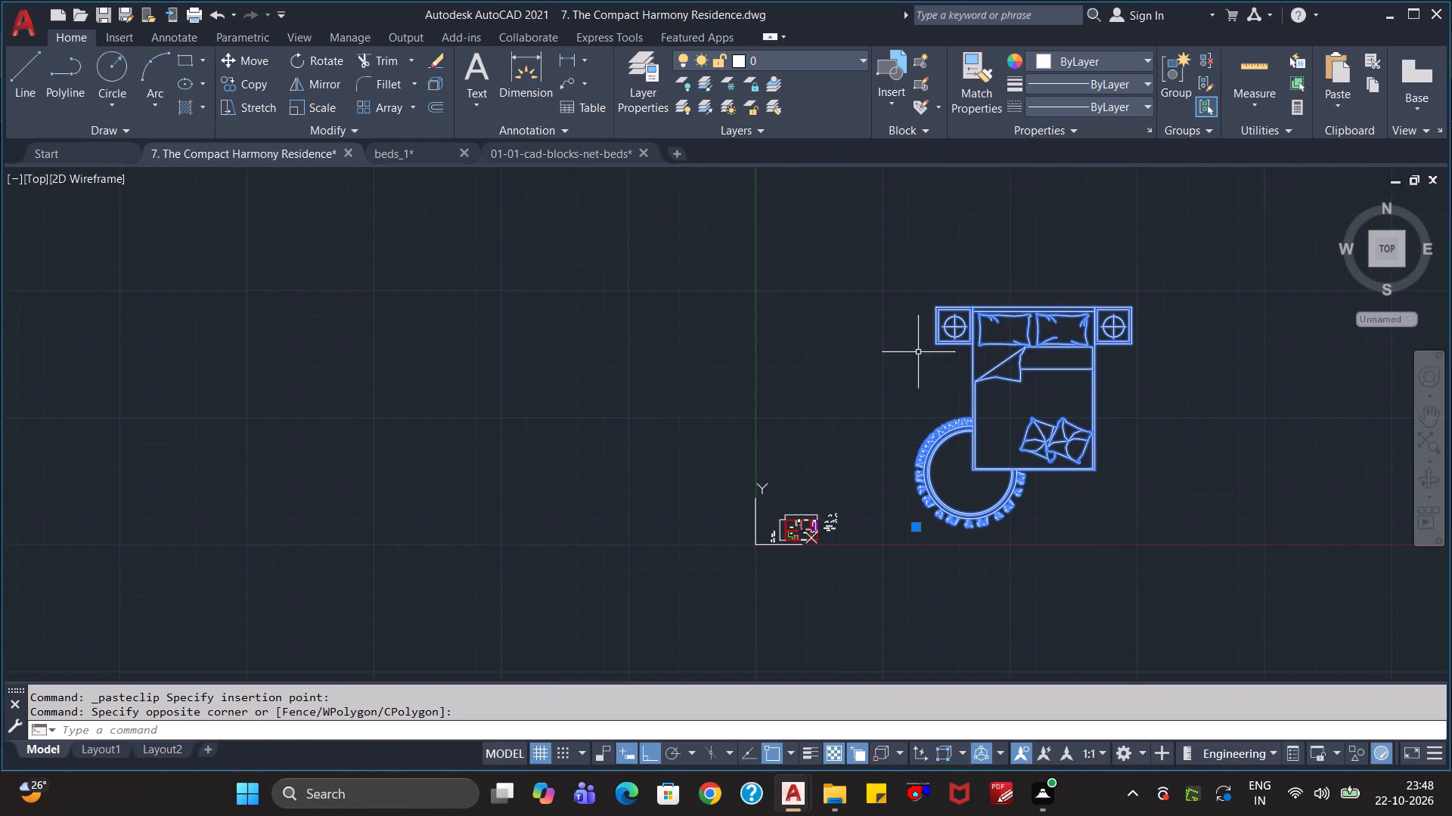
text(sc)
key(Return)
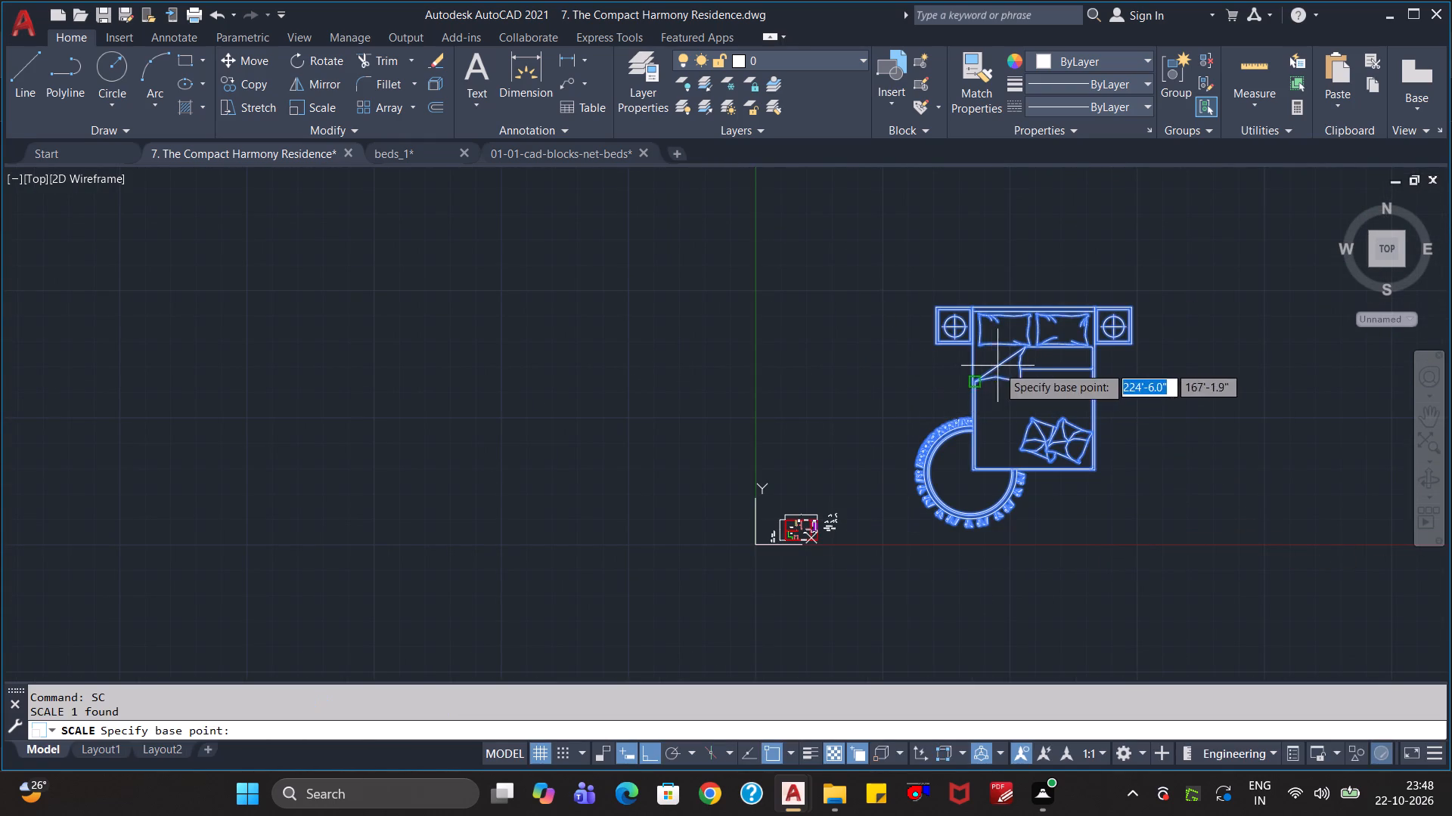
click(997, 366)
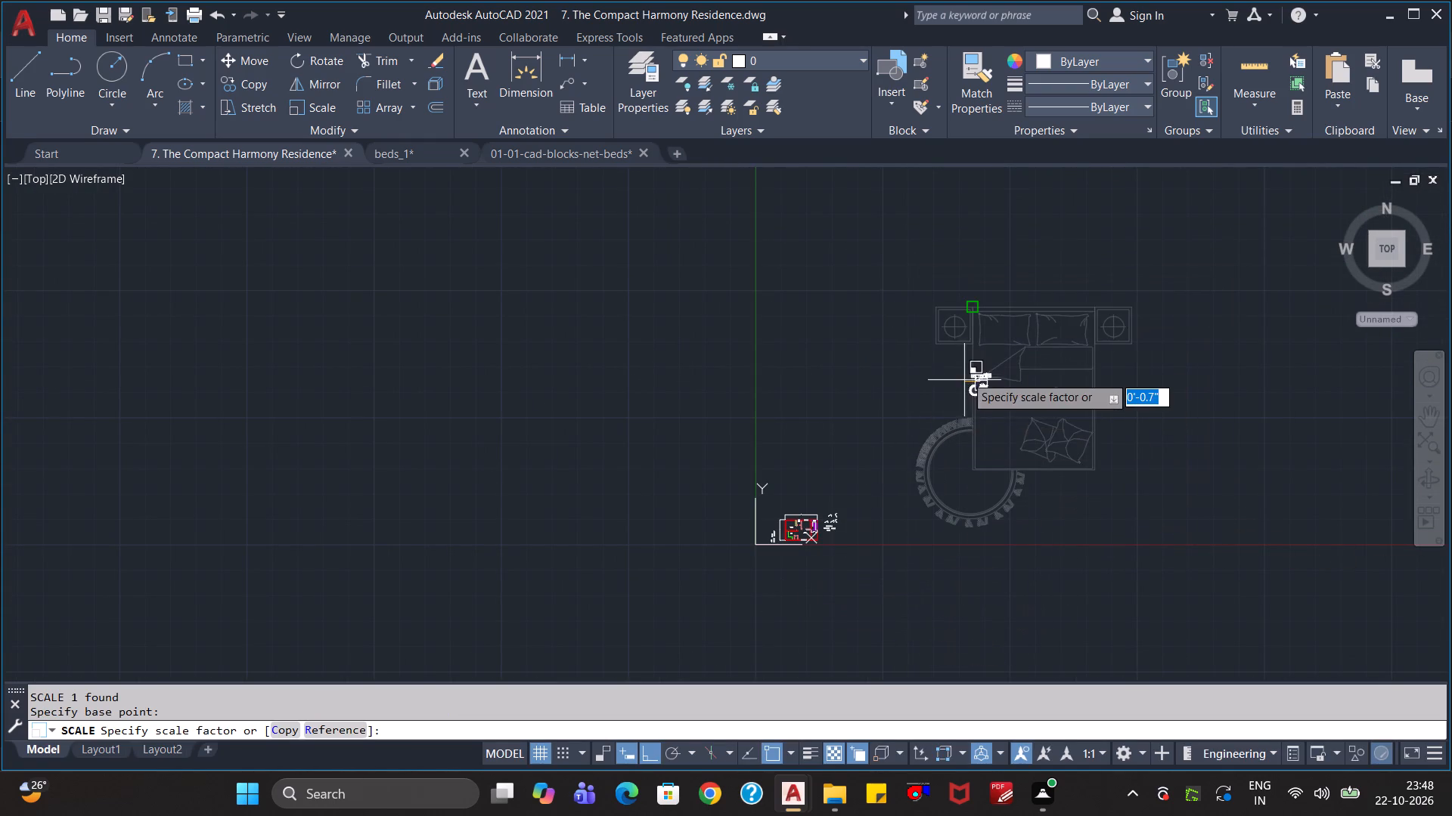
scroll(965, 376, up, 4)
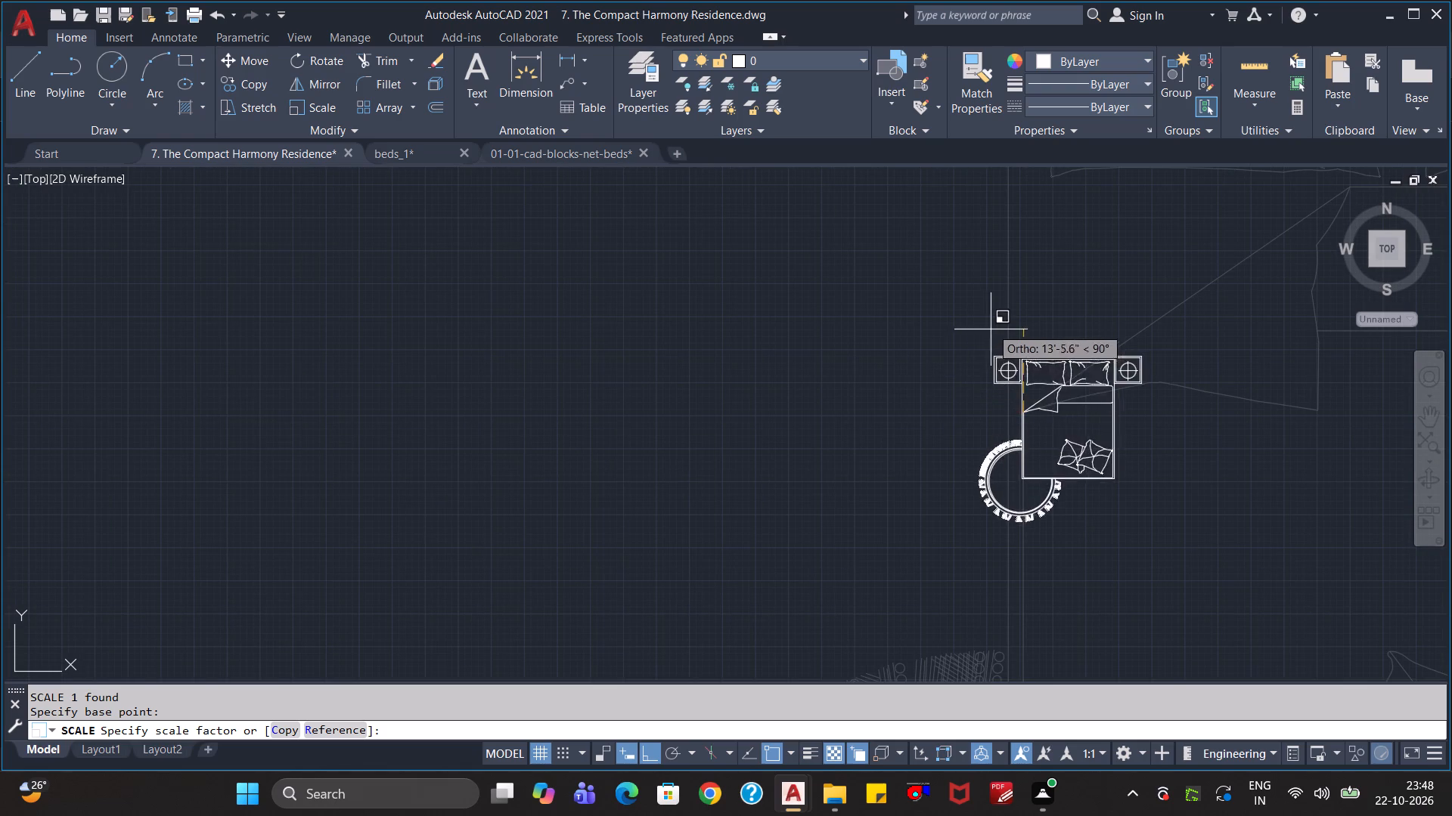
scroll(974, 360, up, 2)
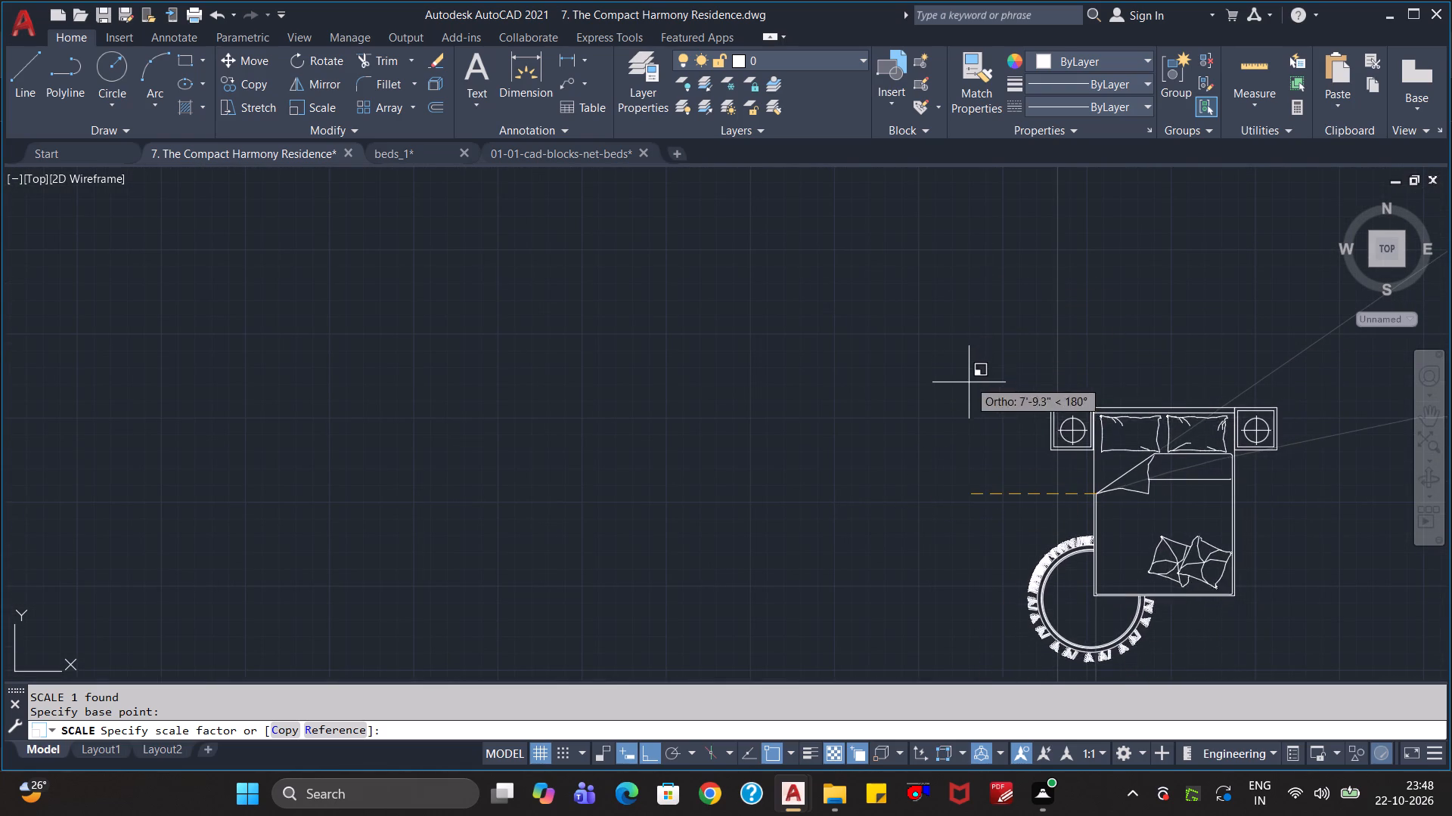
click(973, 382)
Rotate the bed block 90° counterclockwise about the mattress corner over the round rug, so the headboard faces left.
scroll(979, 447, down, 1)
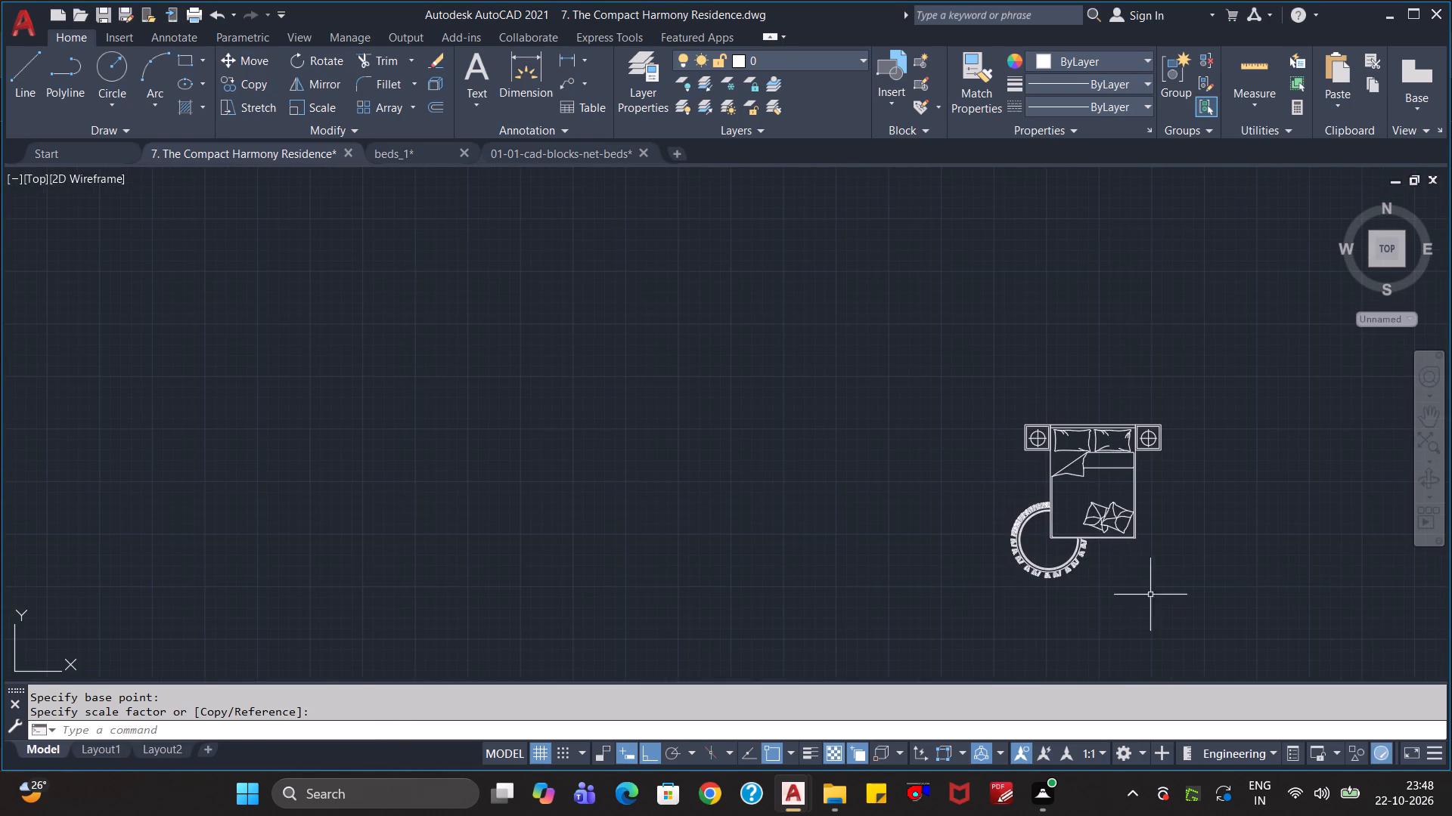
click(1170, 607)
click(976, 395)
text(ro)
key(Return)
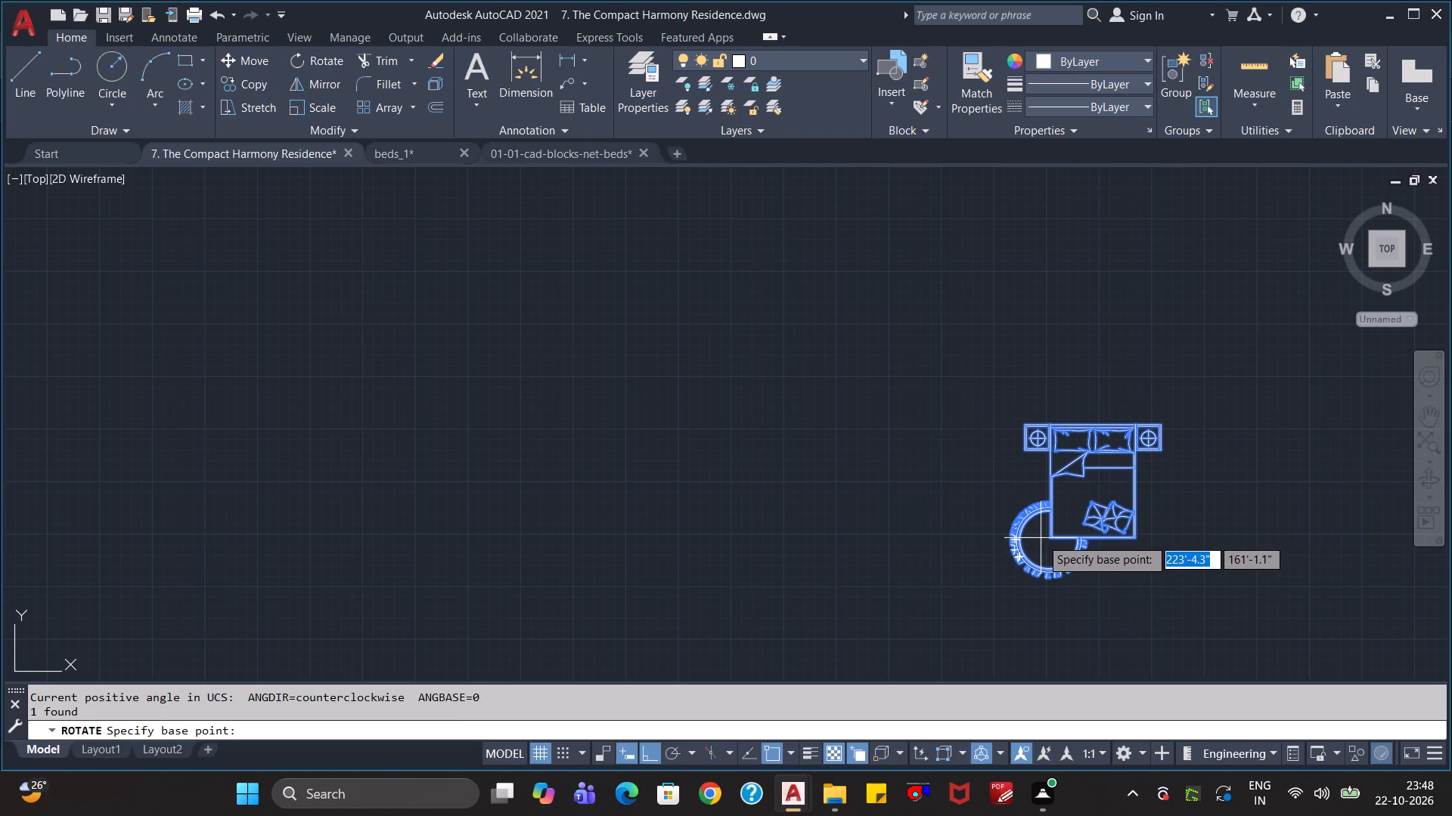
click(1050, 539)
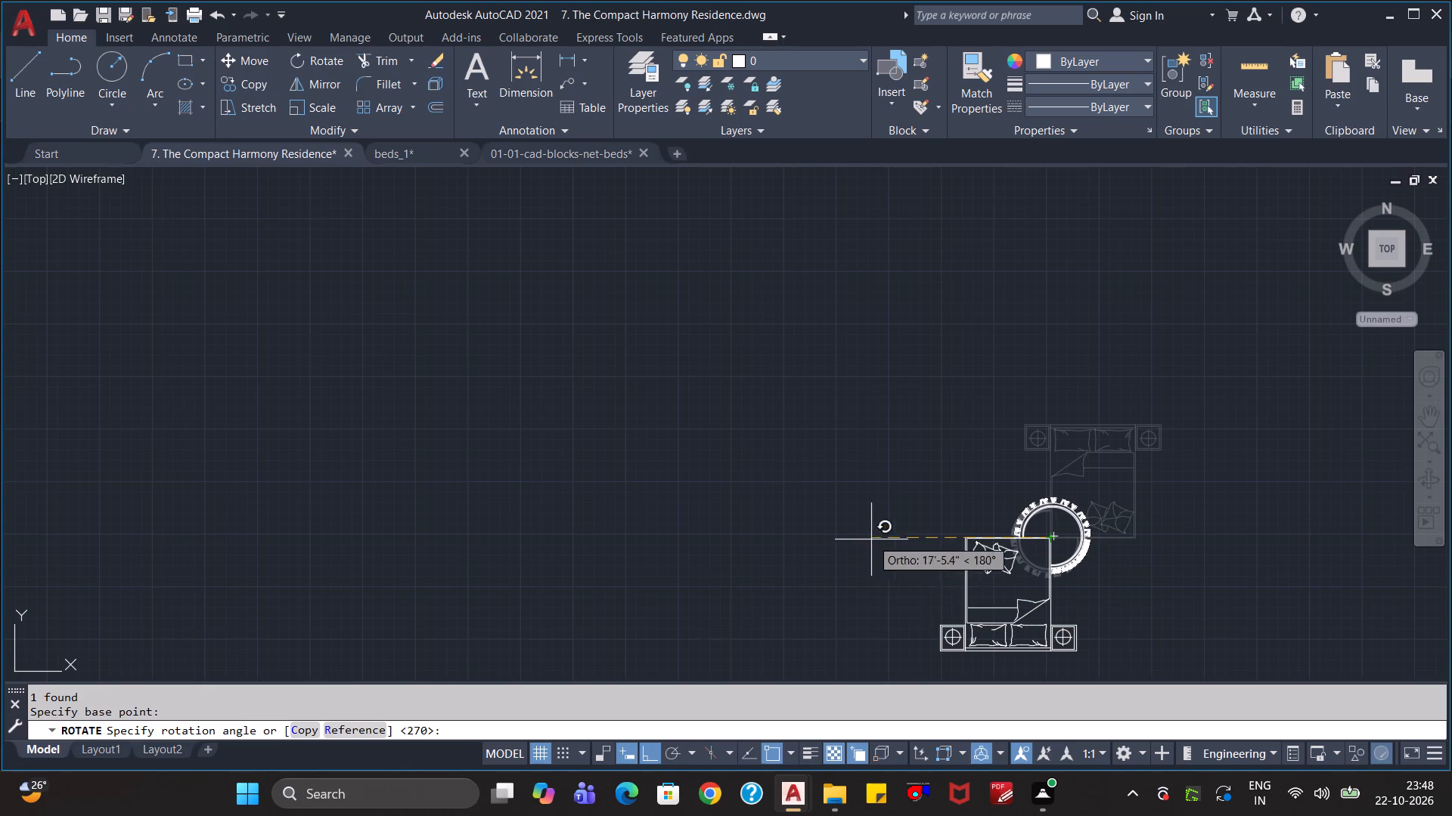
click(910, 343)
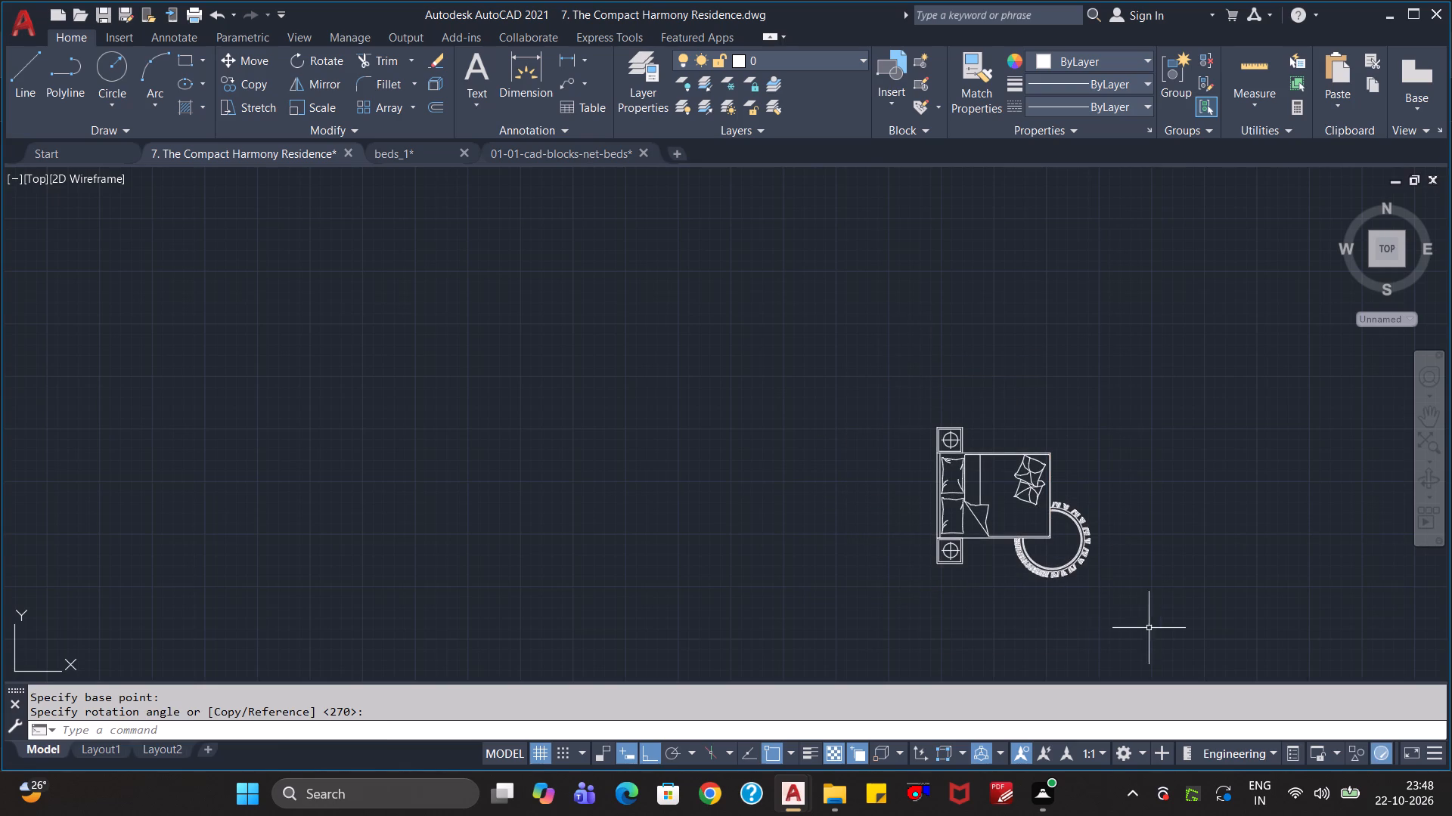
Undo the last rotation of the bed block.
click(1117, 592)
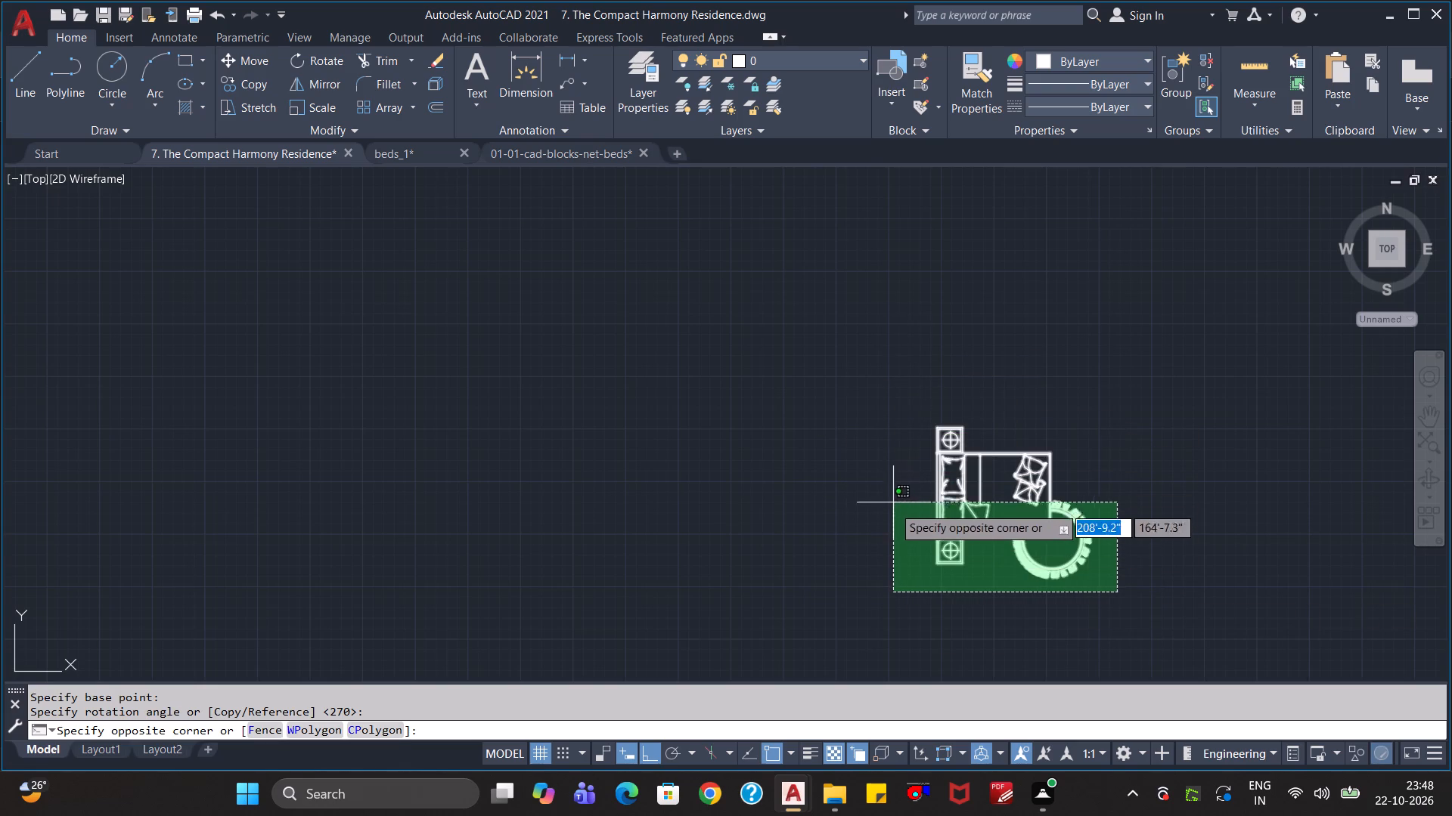
key(Escape)
key(ctrl+z)
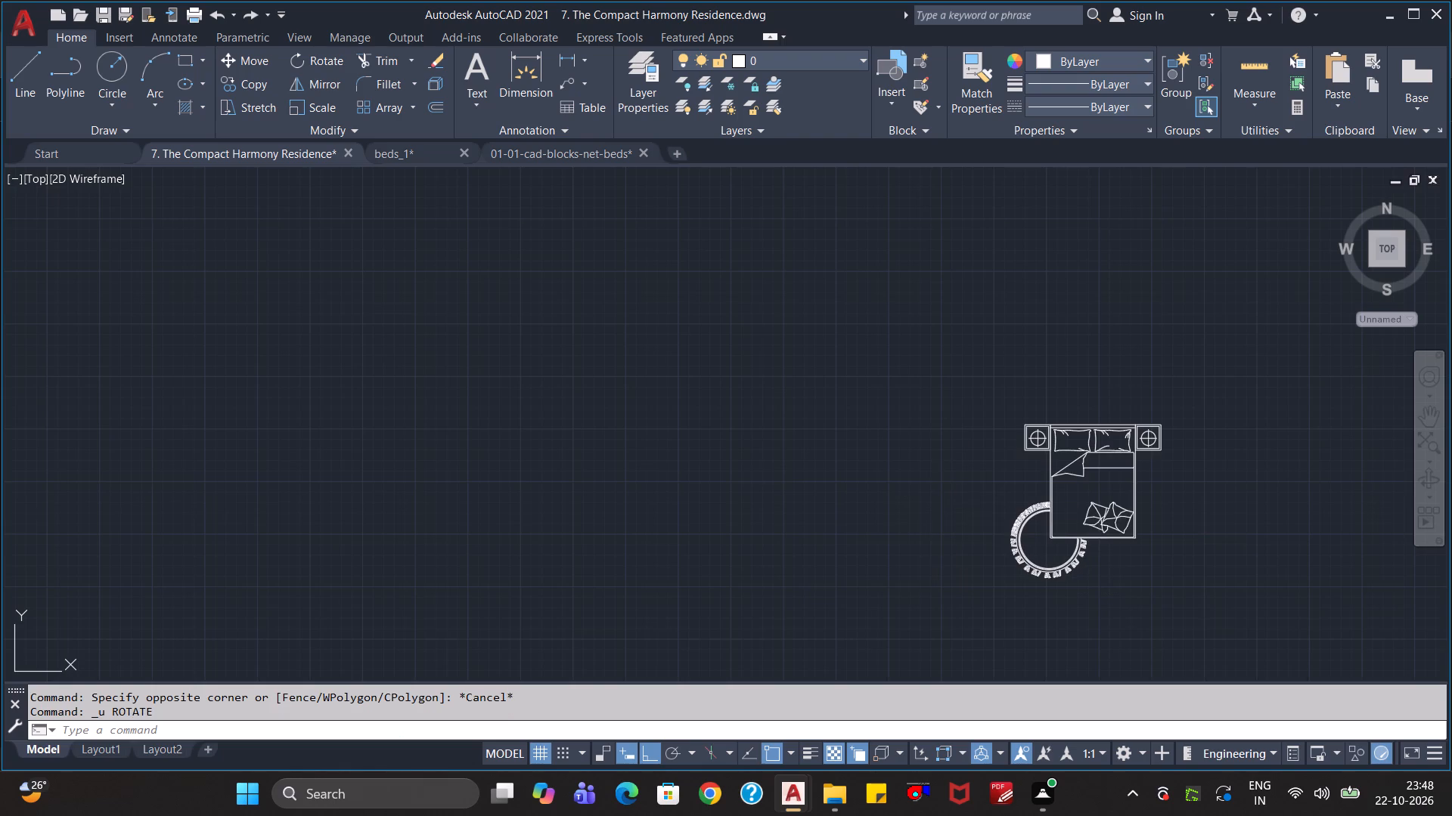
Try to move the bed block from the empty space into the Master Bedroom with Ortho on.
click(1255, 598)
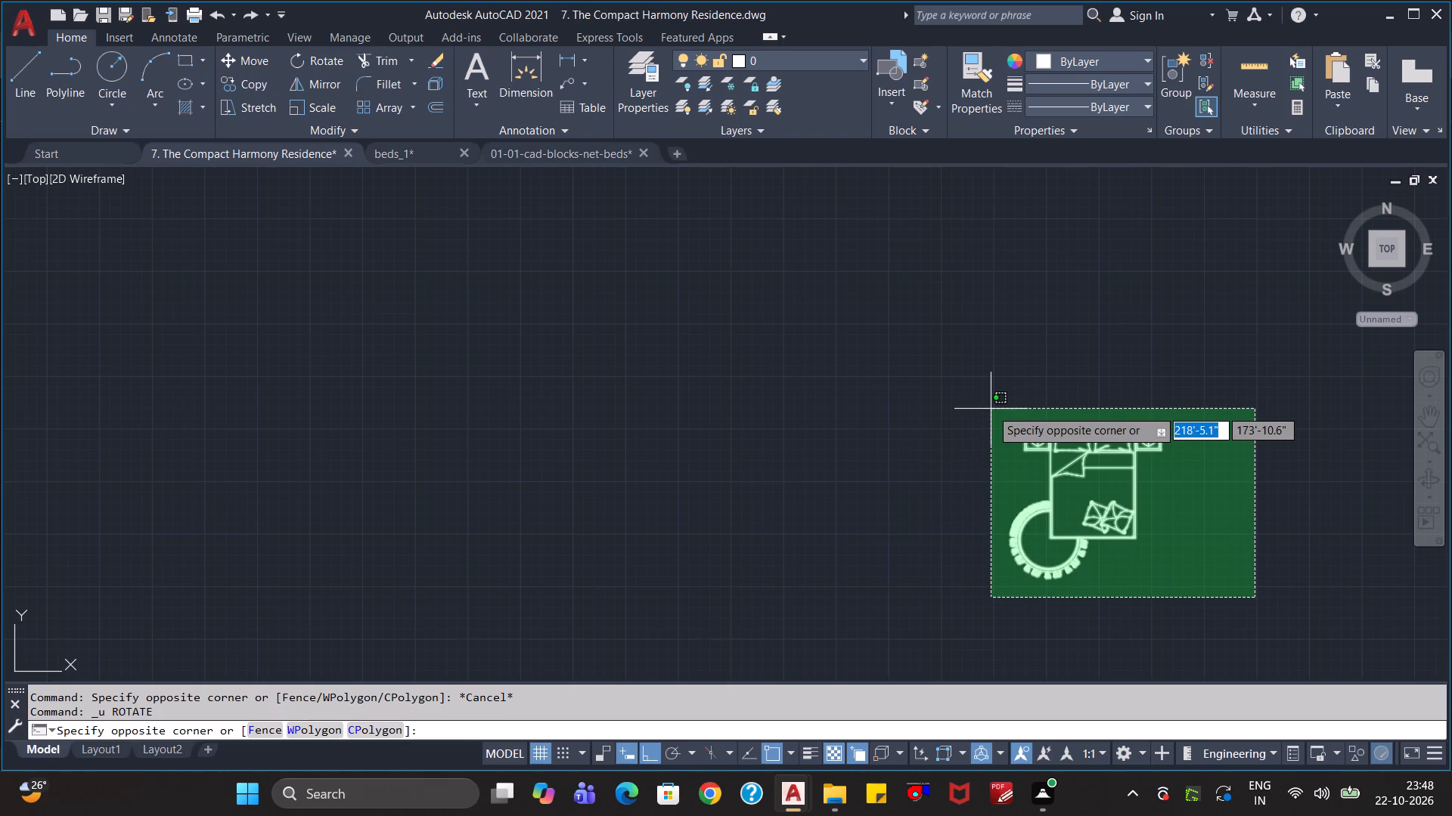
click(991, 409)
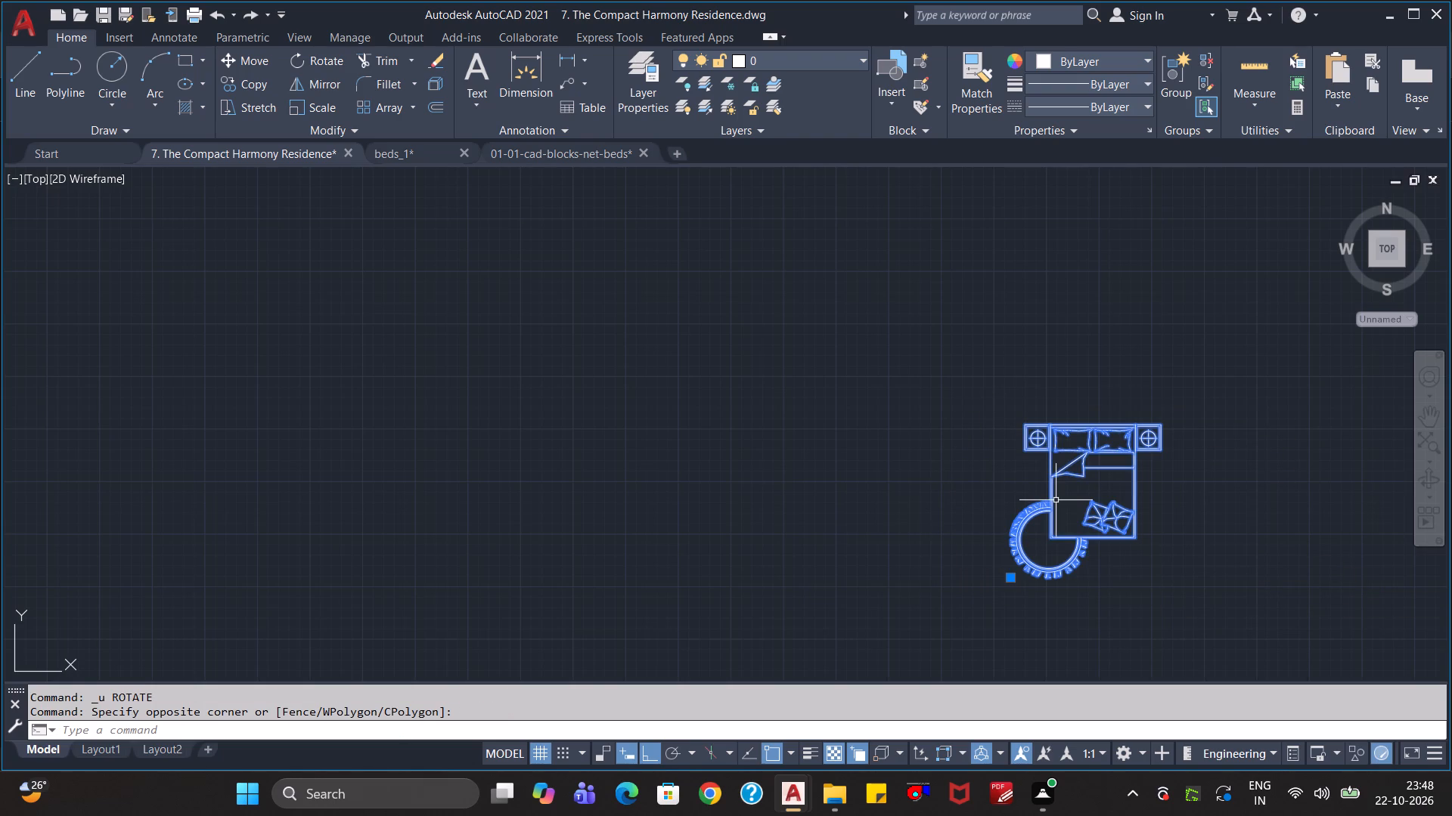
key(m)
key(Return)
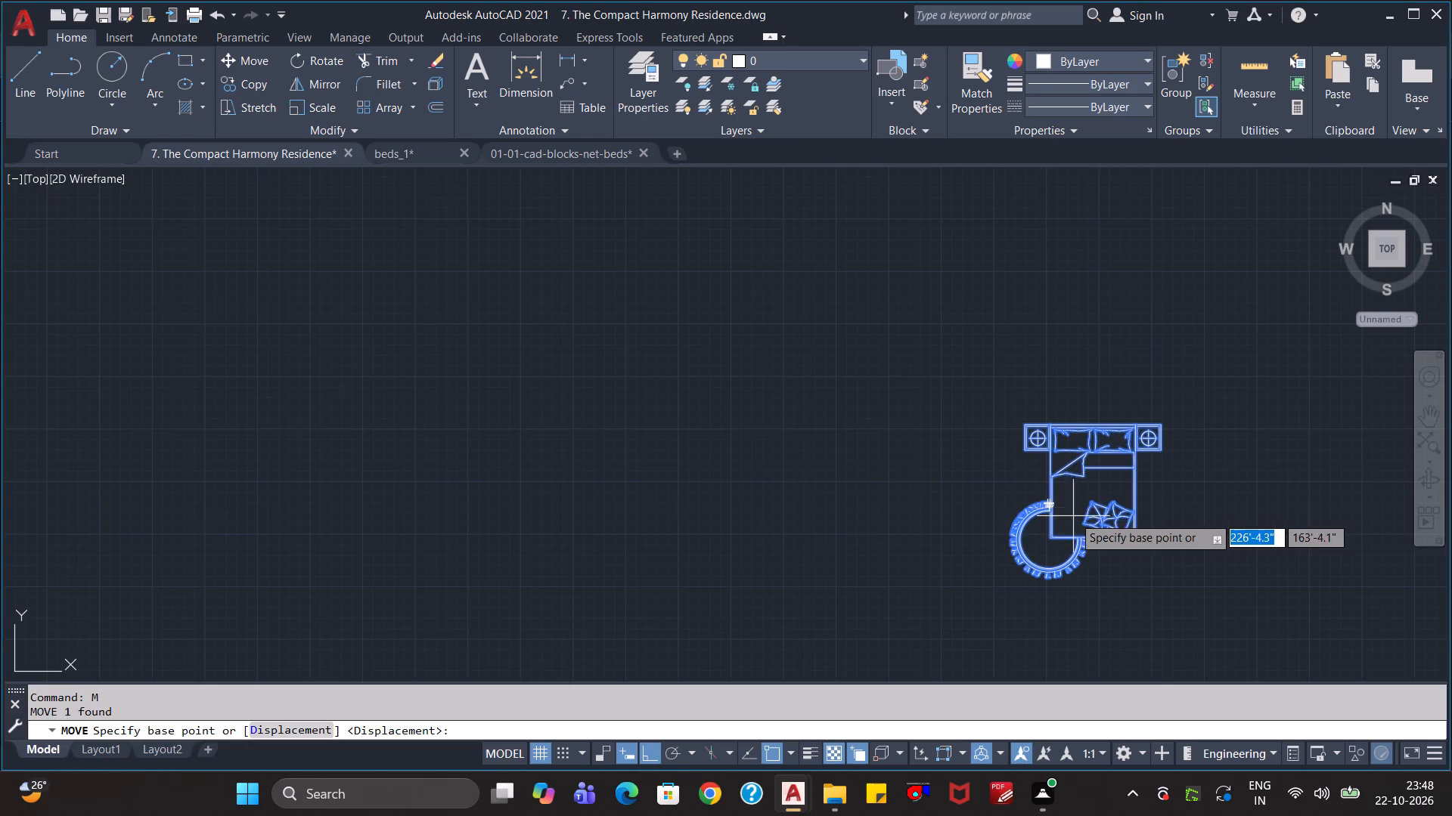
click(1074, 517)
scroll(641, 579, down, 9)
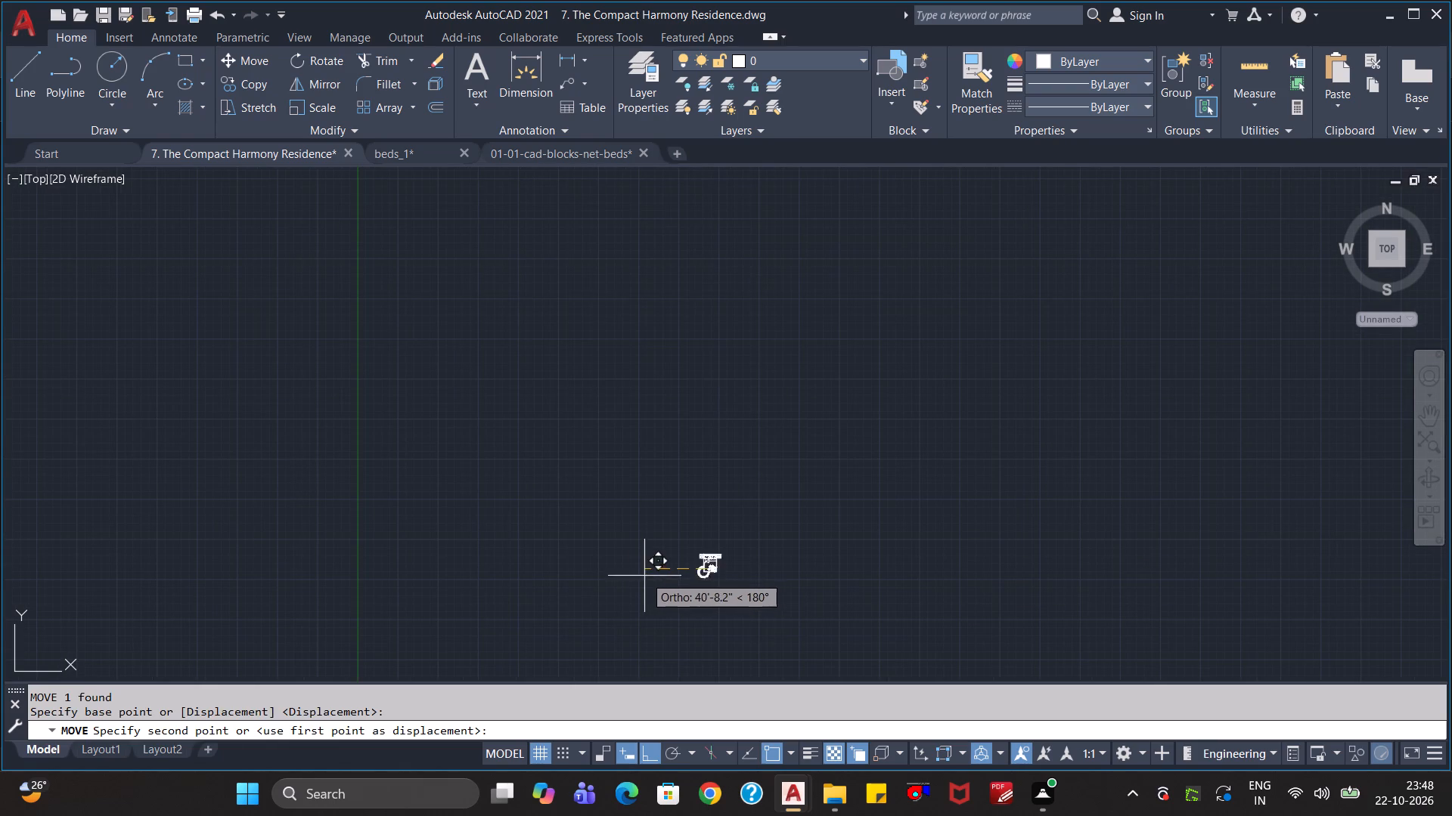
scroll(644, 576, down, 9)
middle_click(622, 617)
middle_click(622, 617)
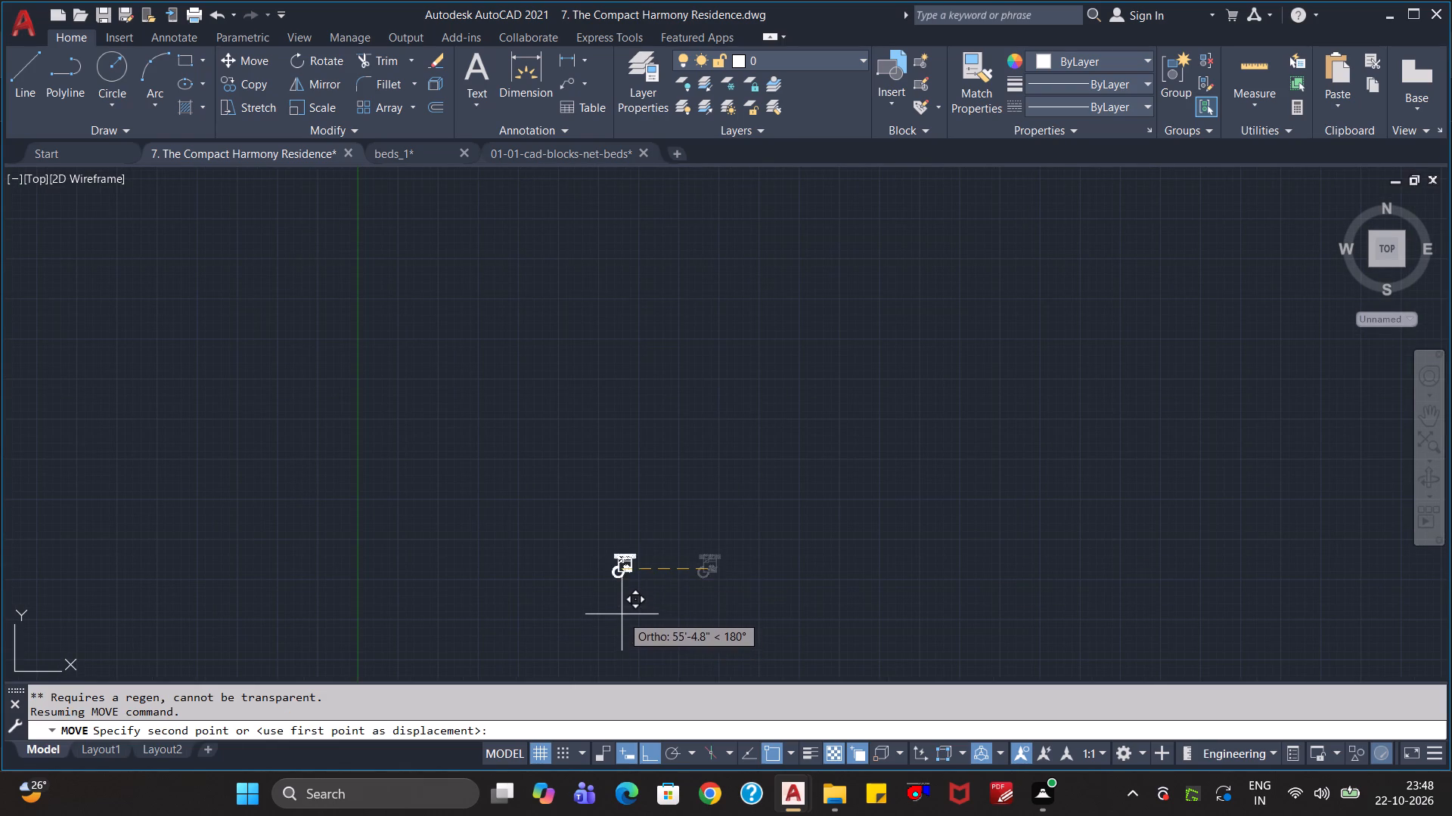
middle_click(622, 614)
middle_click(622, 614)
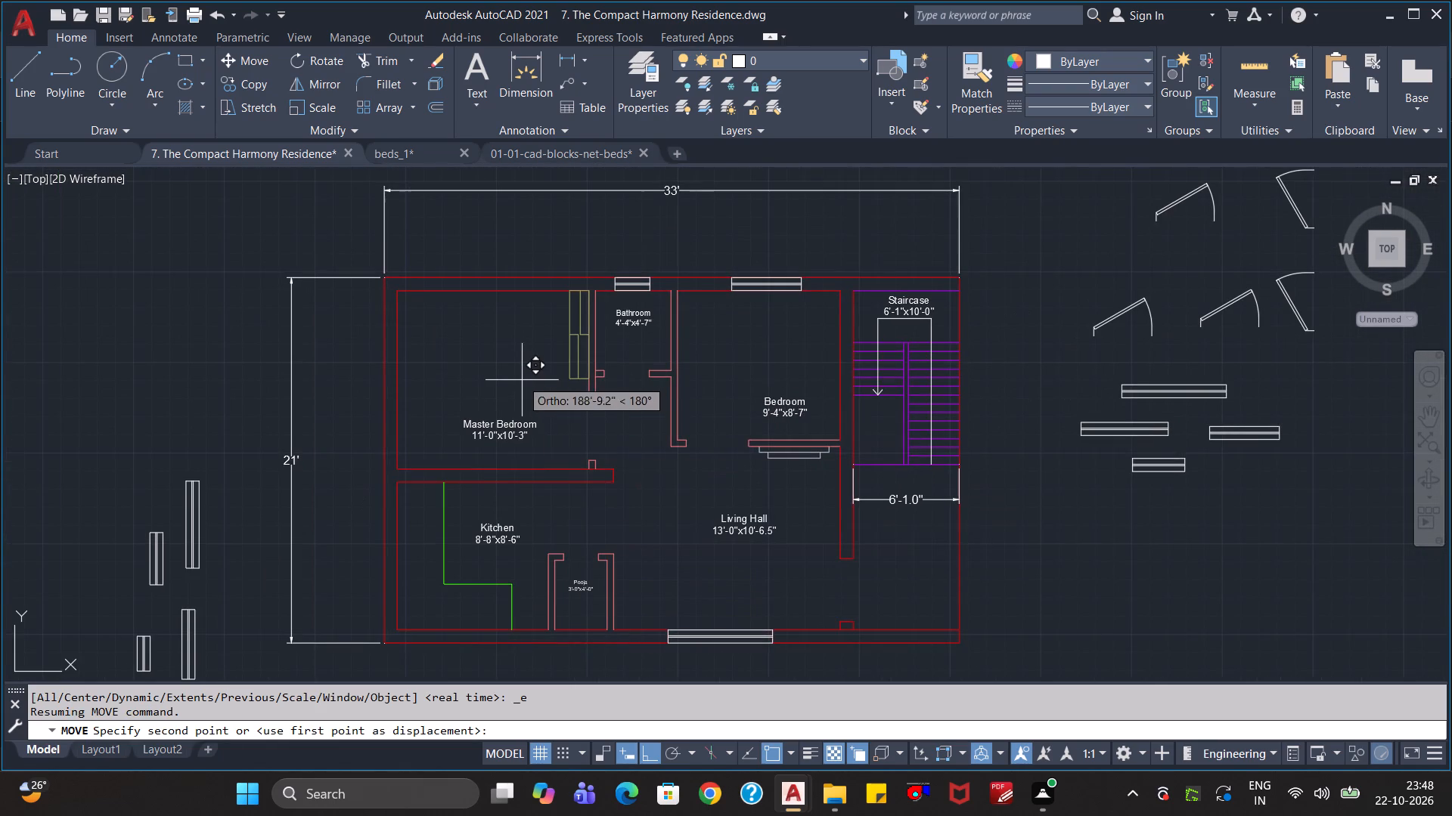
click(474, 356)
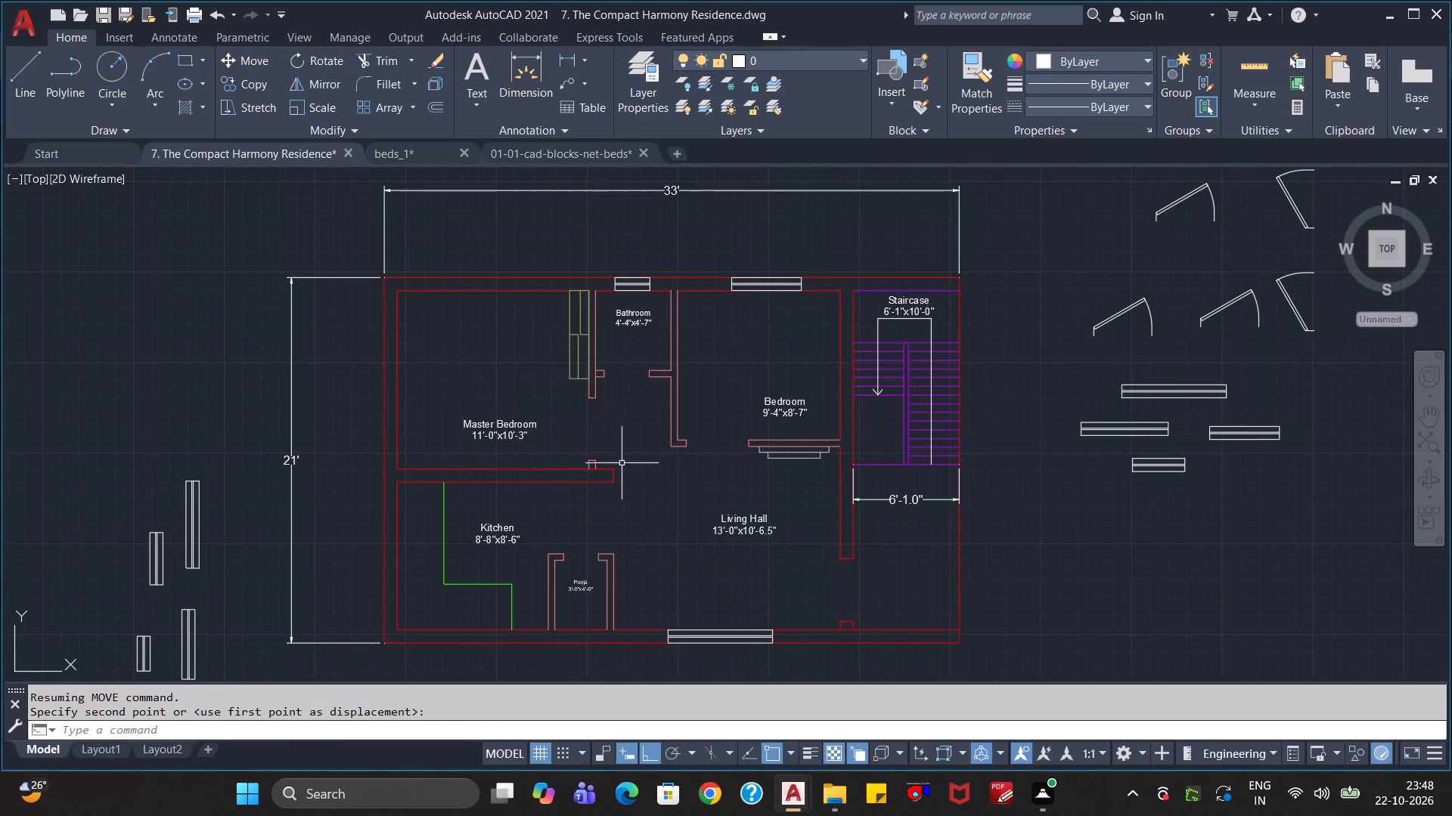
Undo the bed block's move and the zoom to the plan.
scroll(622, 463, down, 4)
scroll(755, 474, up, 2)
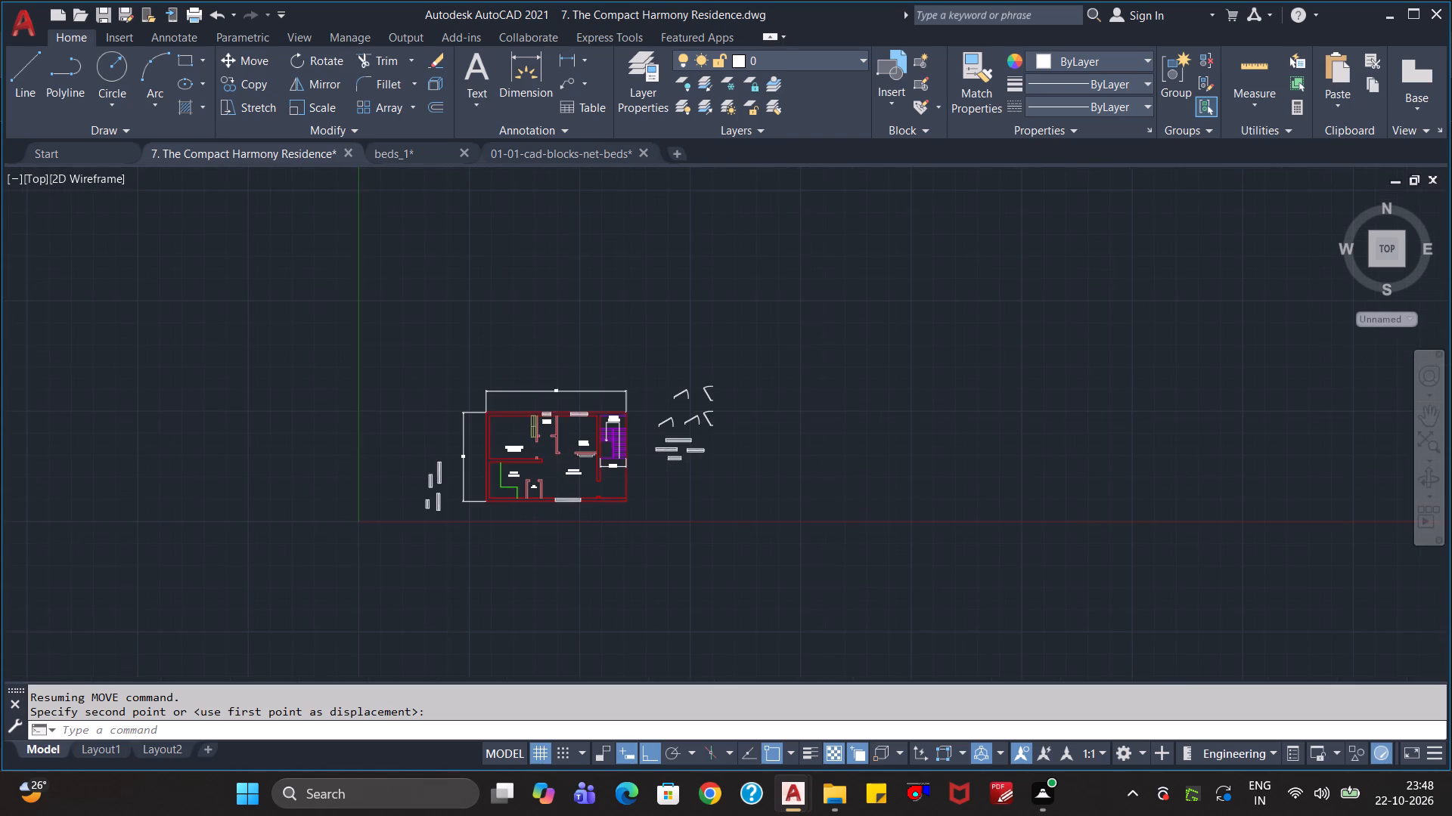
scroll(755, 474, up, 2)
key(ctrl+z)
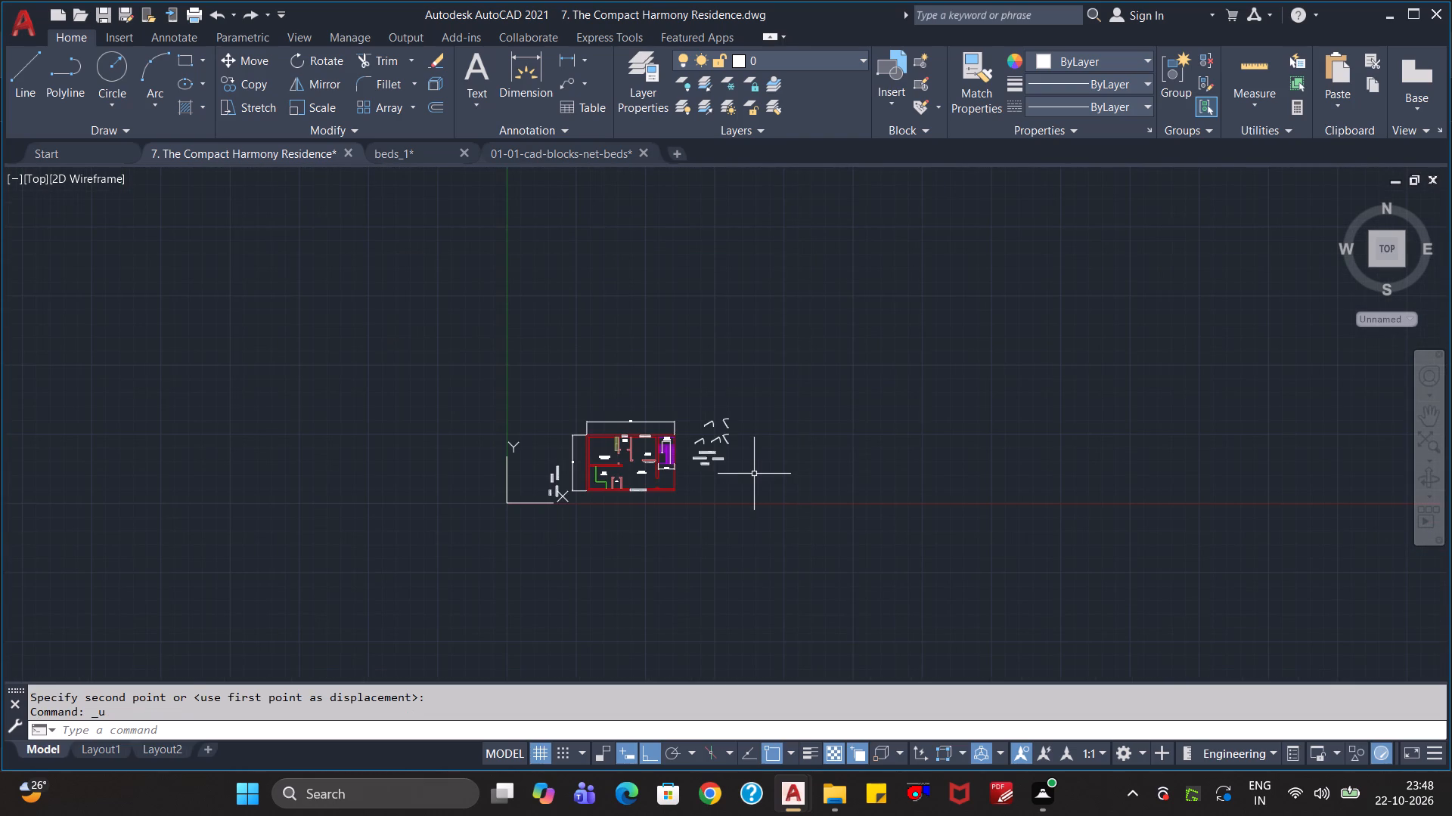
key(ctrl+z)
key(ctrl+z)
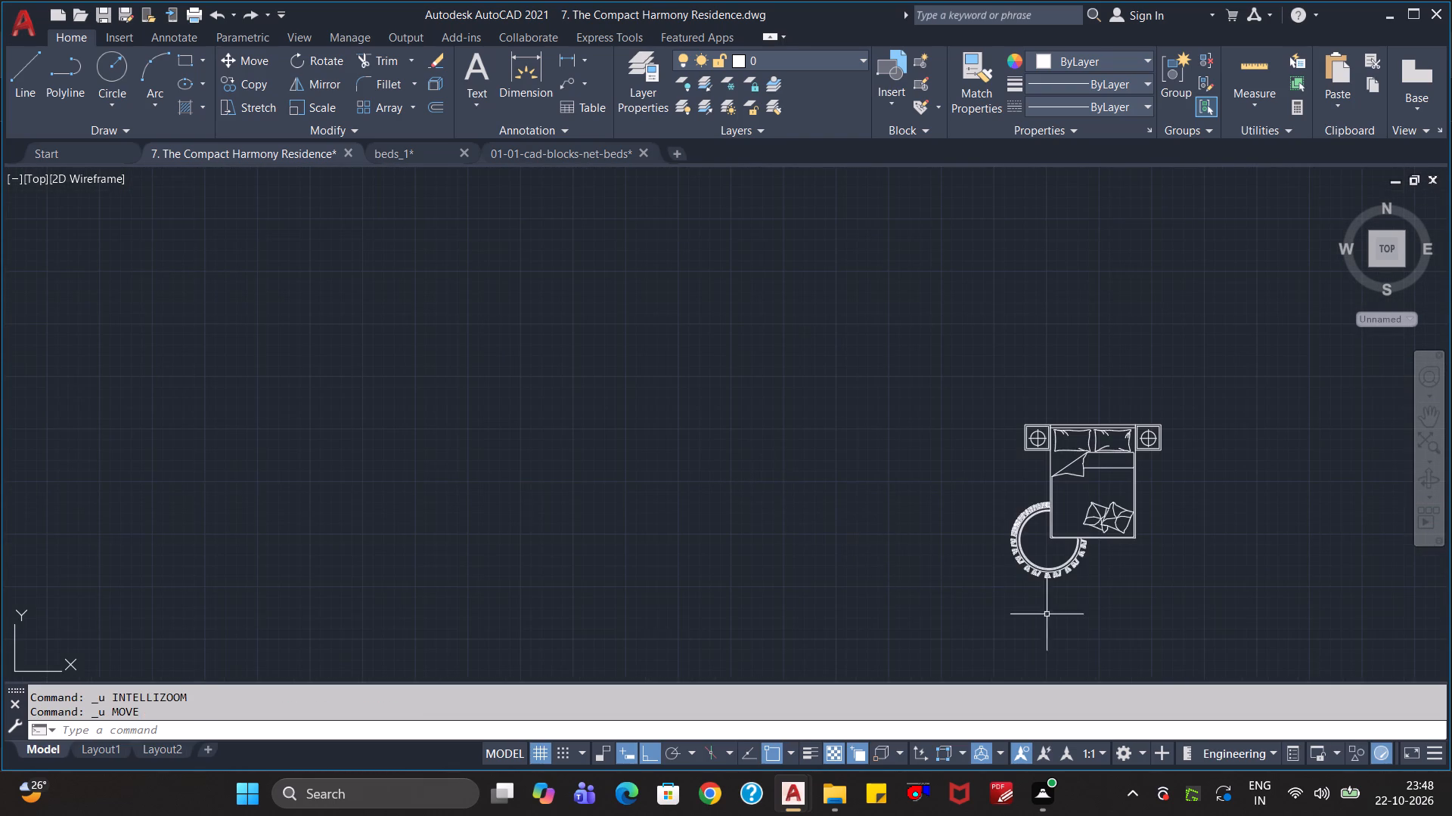
With Ortho off, move the bed block to the empty space just above the floor plan.
click(1111, 620)
click(944, 397)
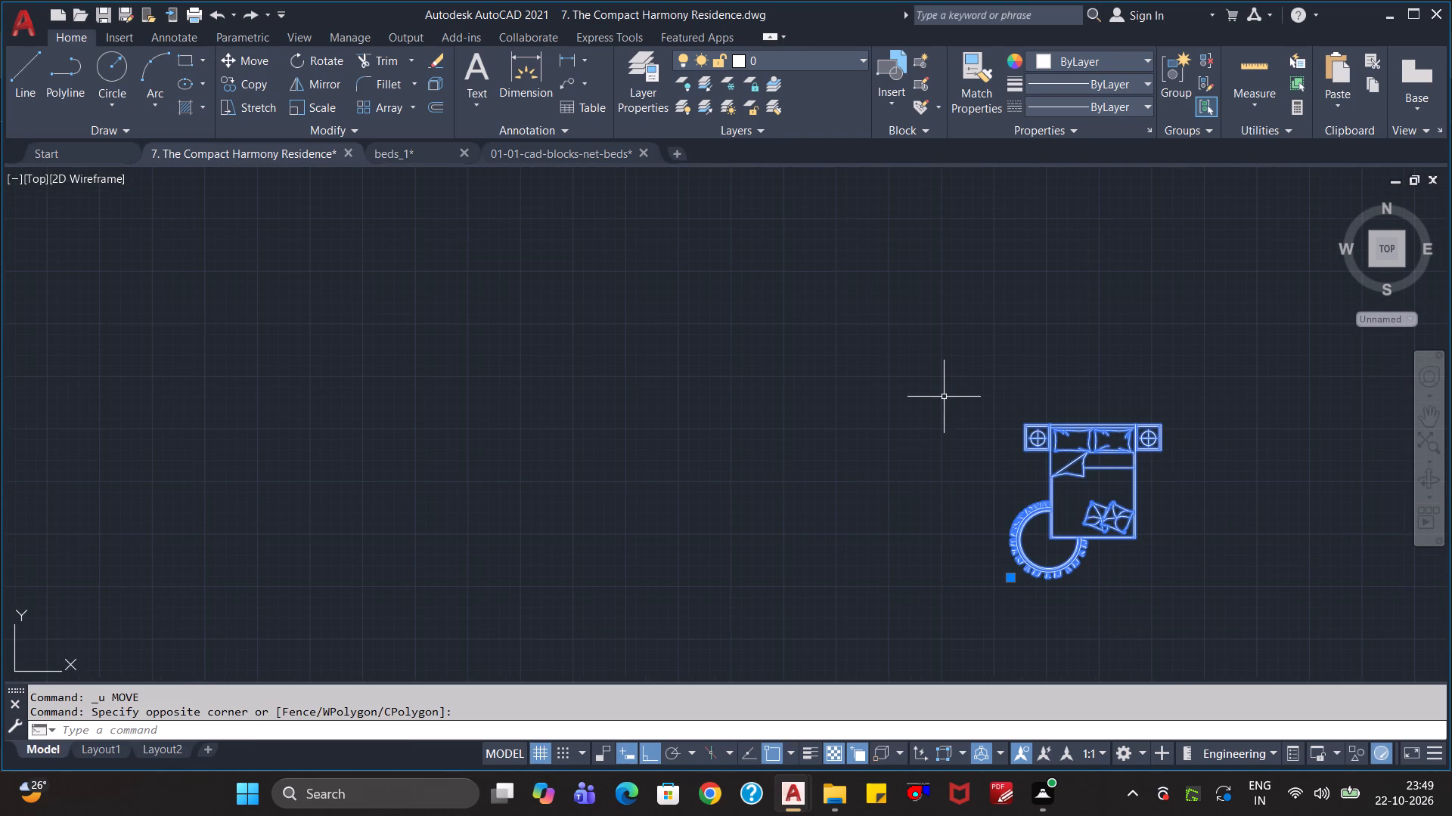
key(m)
key(Return)
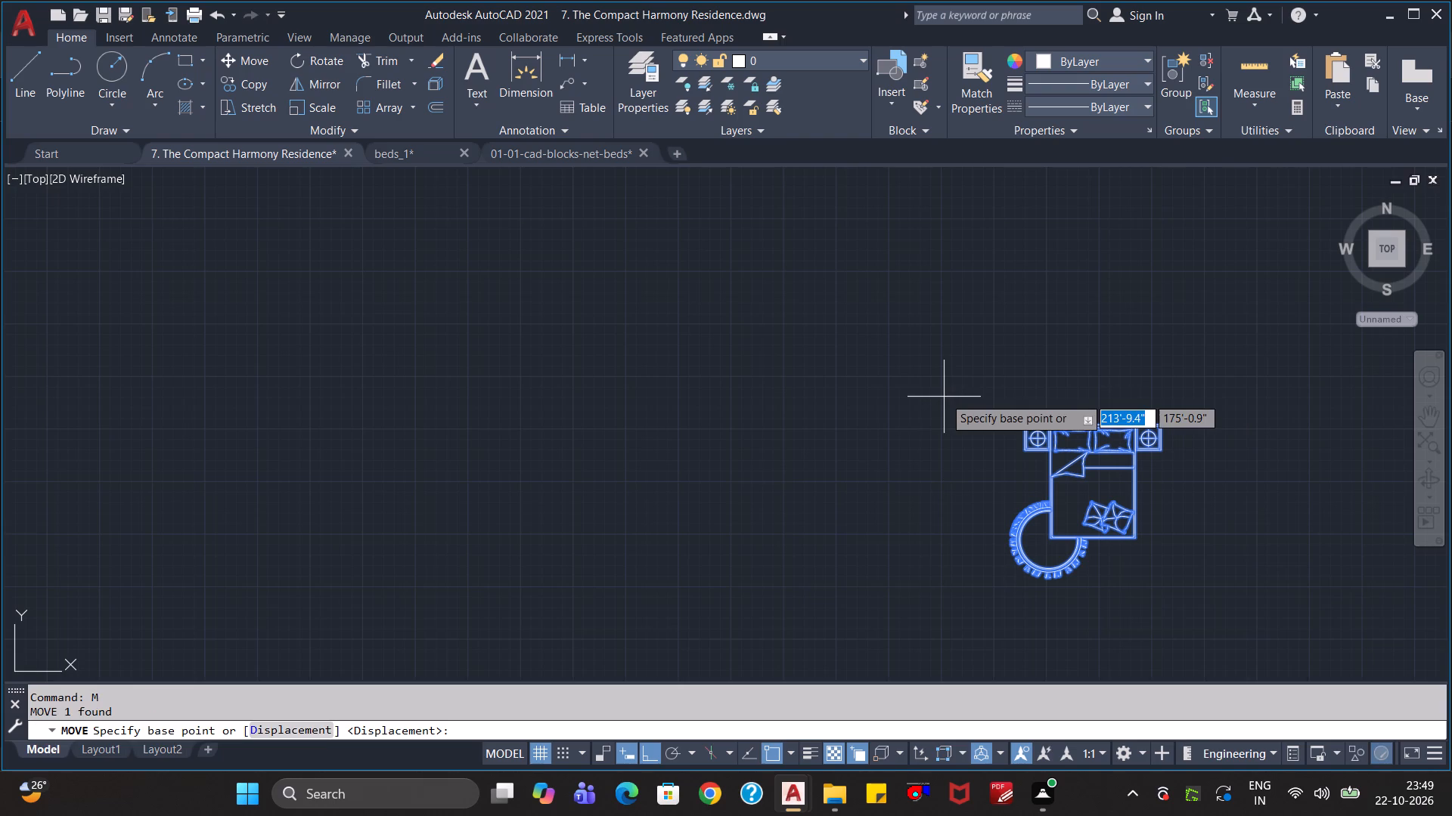
key(F8)
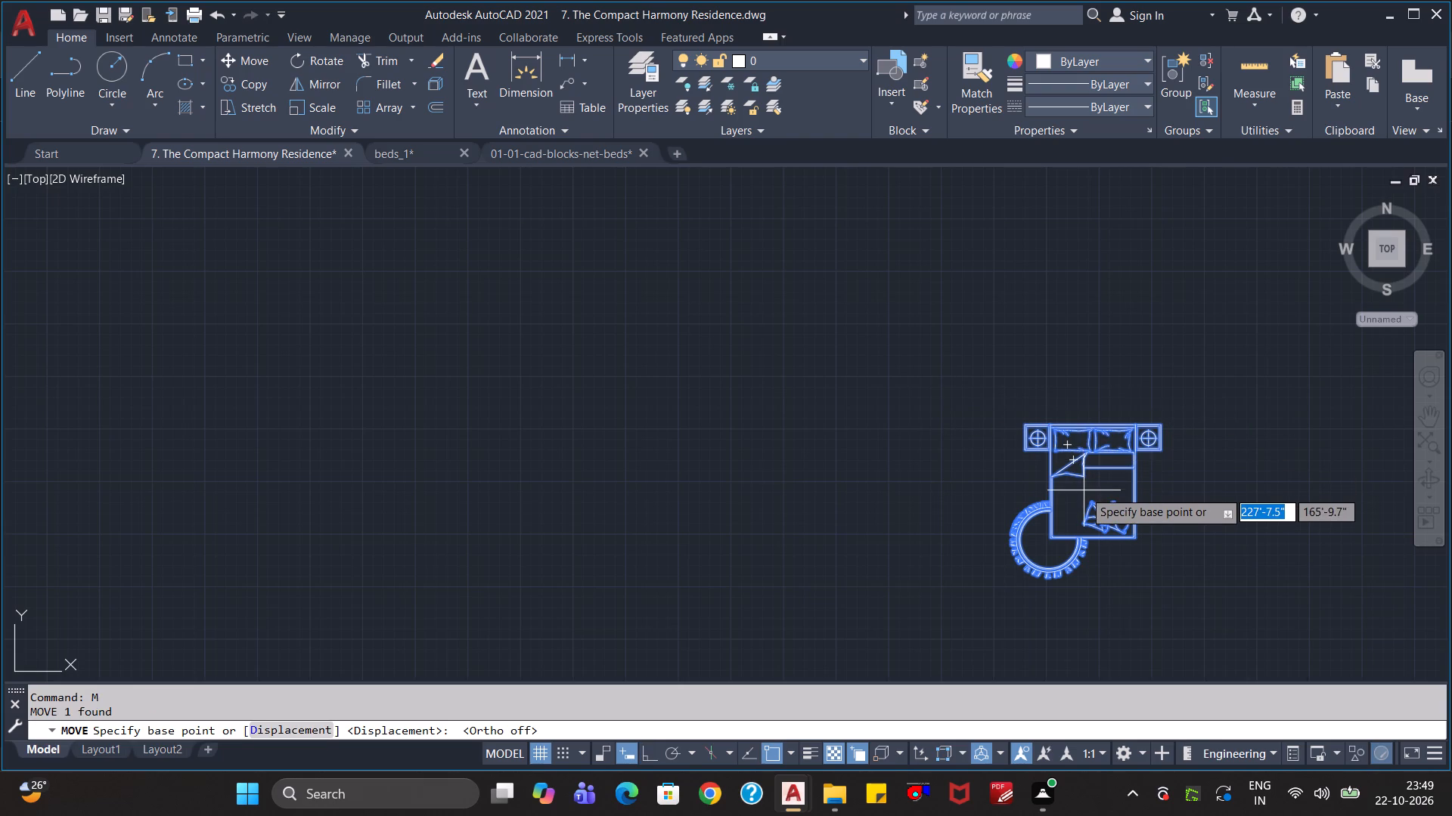
click(1050, 614)
scroll(759, 546, down, 4)
scroll(584, 605, down, 3)
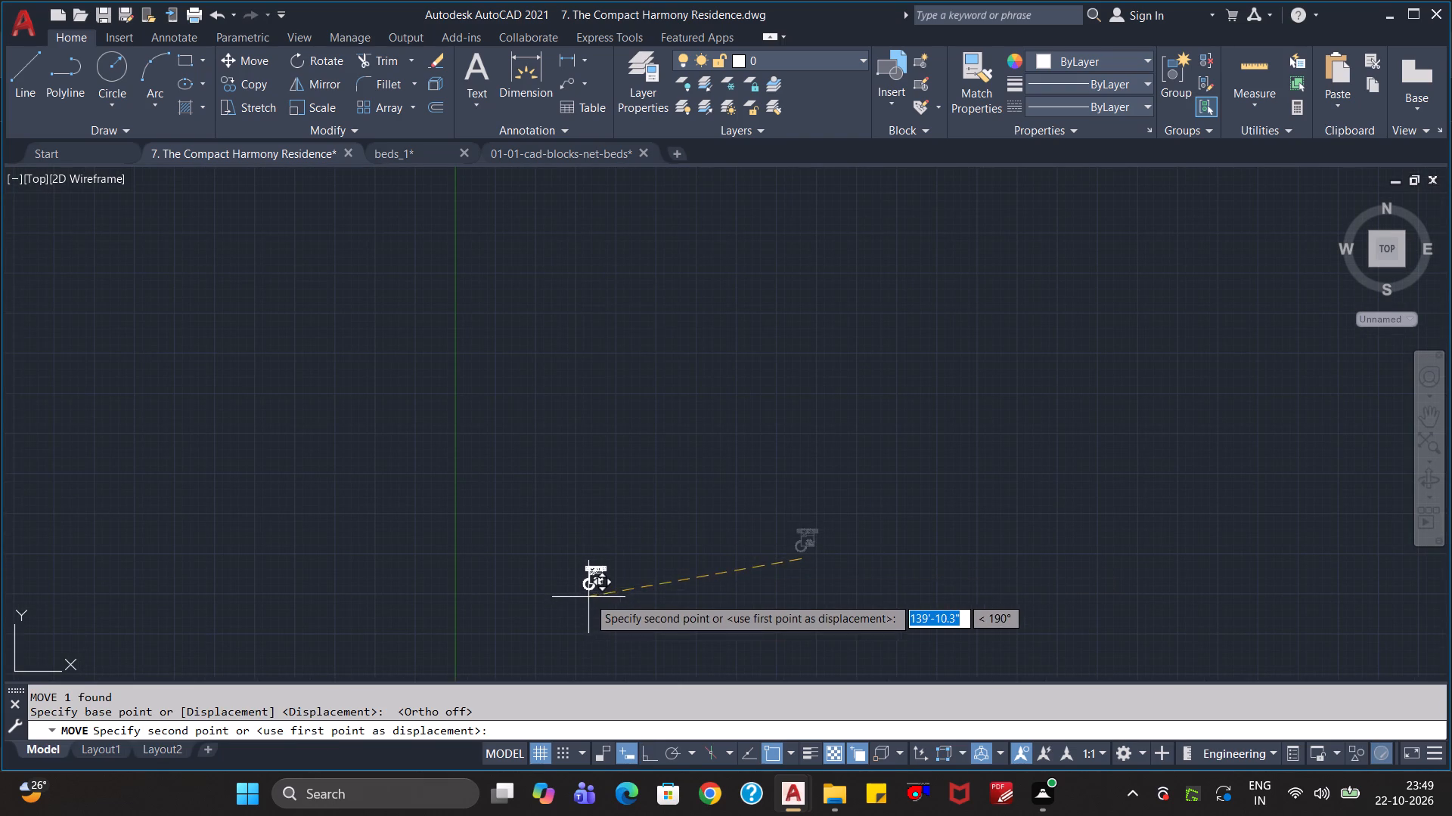
middle_click(596, 589)
middle_click(596, 589)
scroll(596, 589, down, 4)
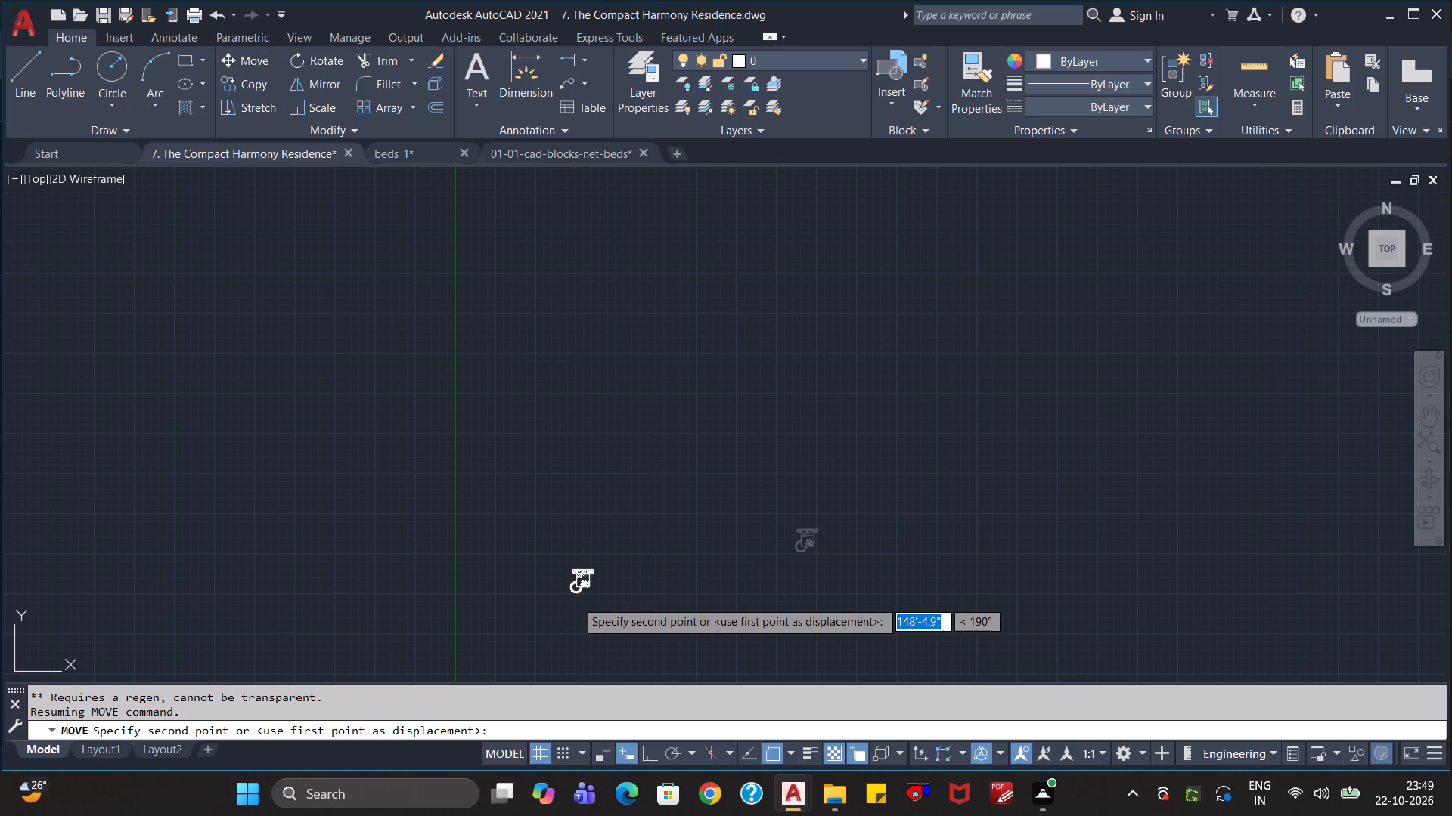
scroll(576, 600, down, 6)
scroll(735, 517, down, 5)
scroll(856, 576, down, 3)
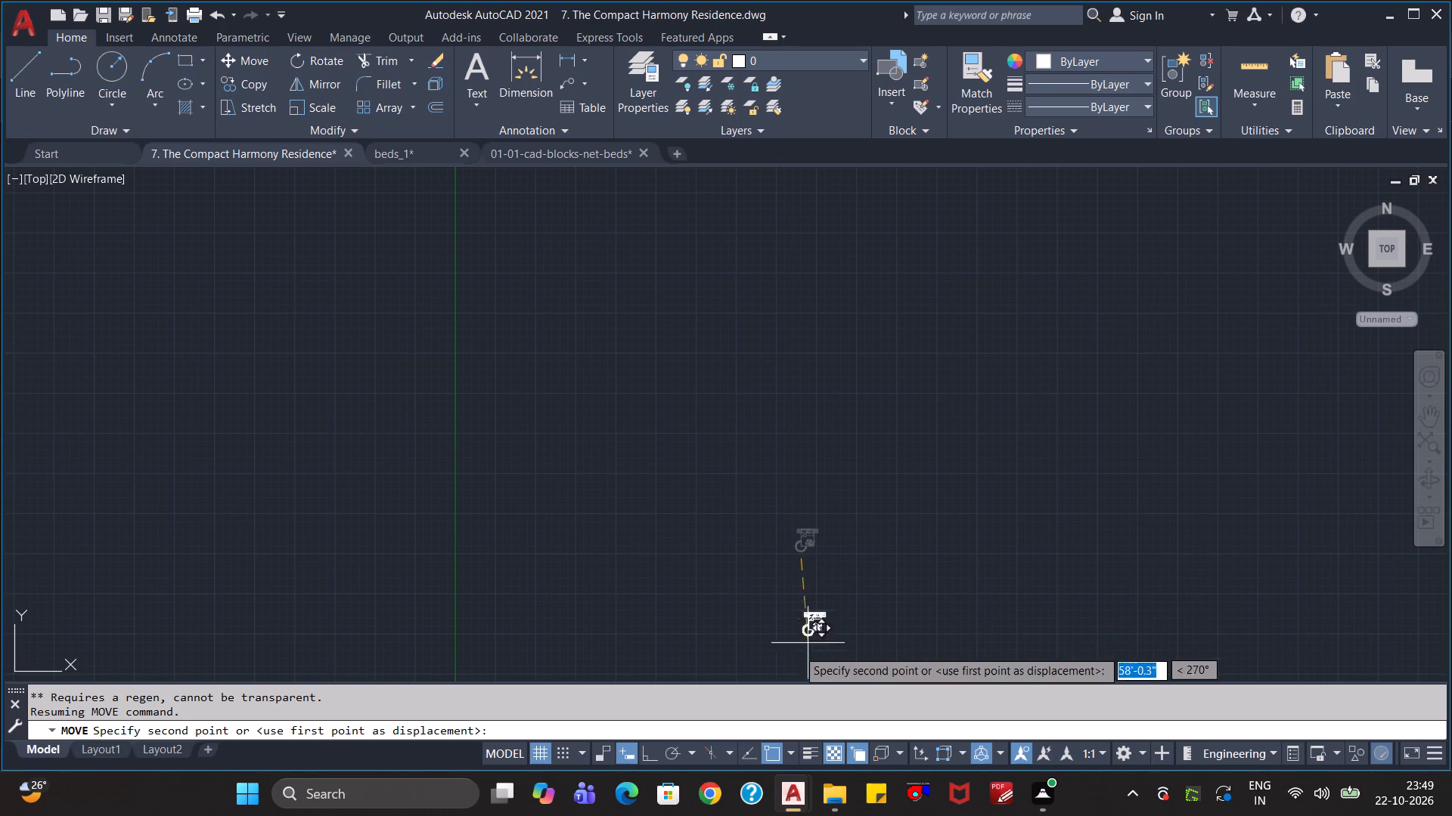
scroll(759, 639, down, 5)
middle_drag(715, 608, 979, 289)
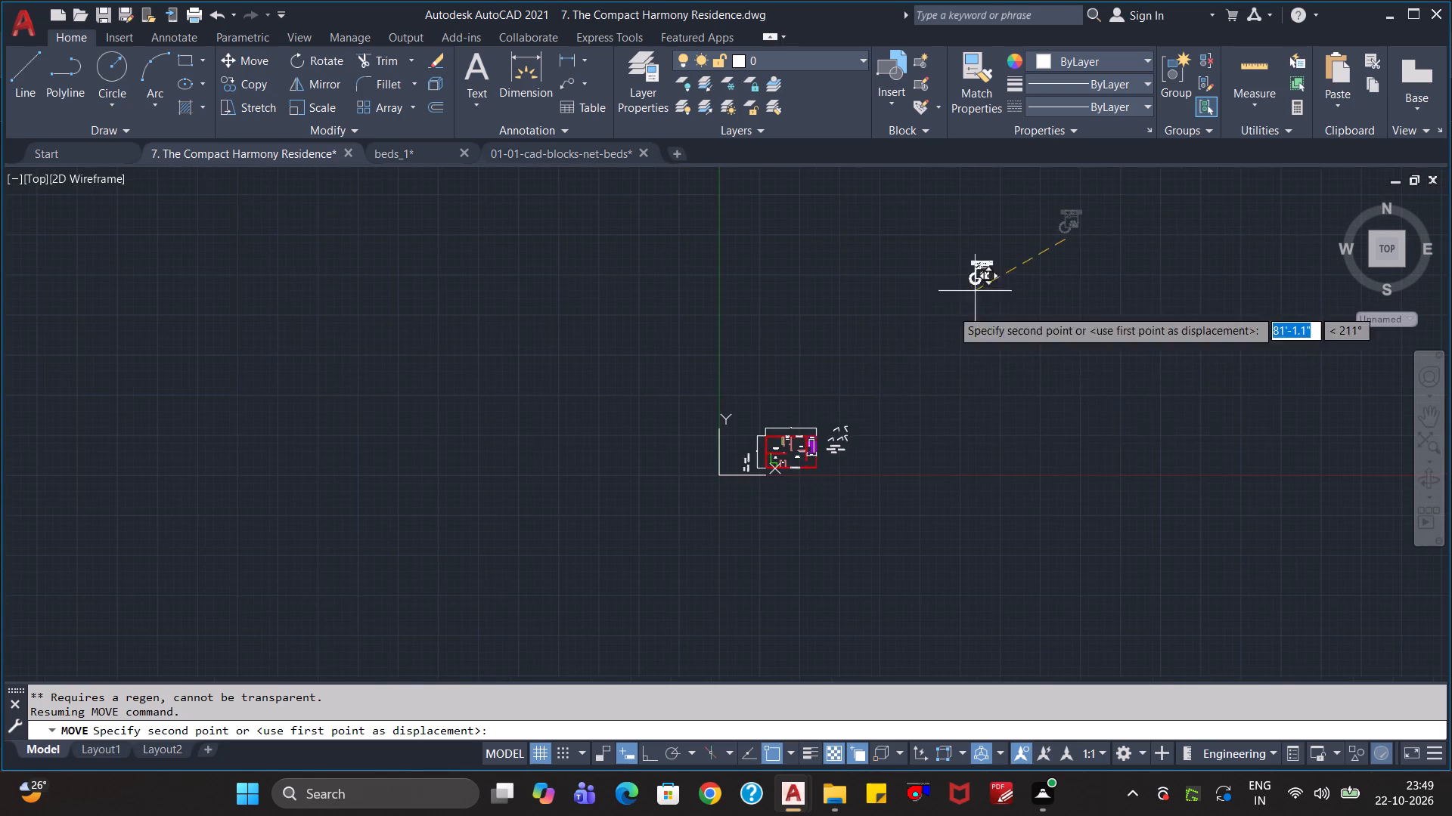
scroll(791, 456, up, 4)
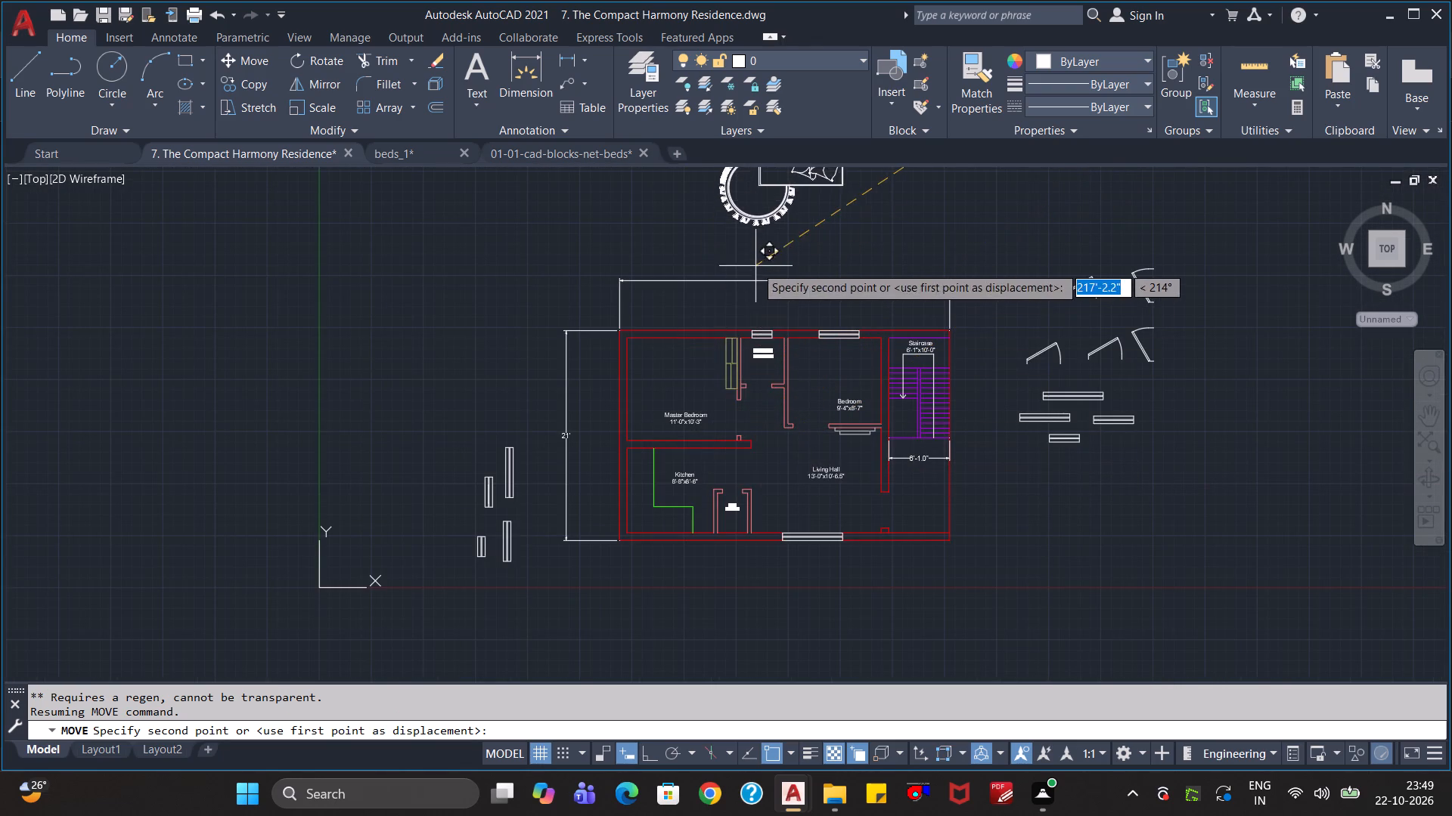
middle_drag(755, 266, 708, 439)
click(701, 382)
Scale the bed block down freehand to about half its size, using a base point on the loose cushions.
click(782, 372)
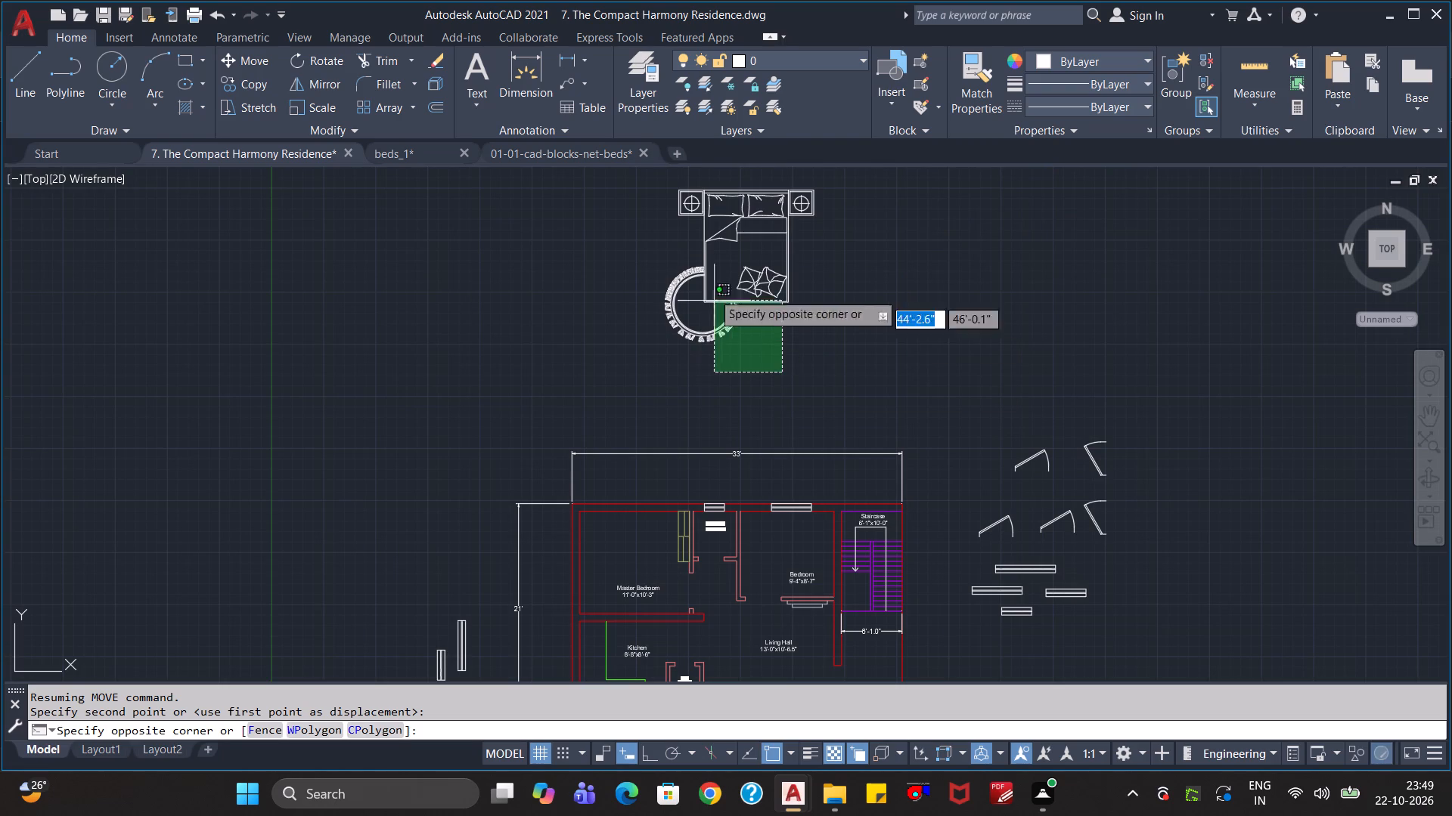
click(681, 191)
text(sc)
key(Return)
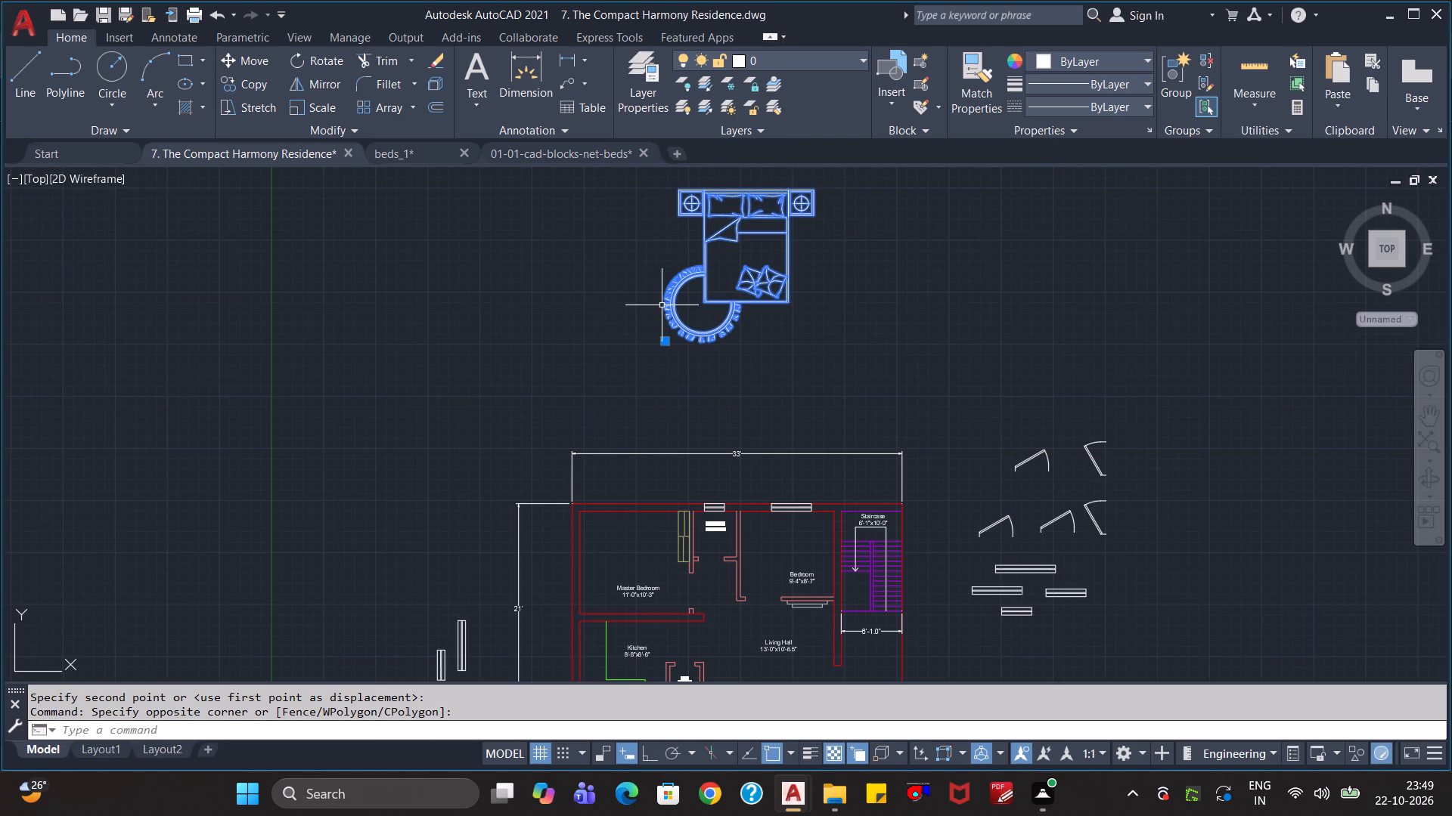
click(770, 283)
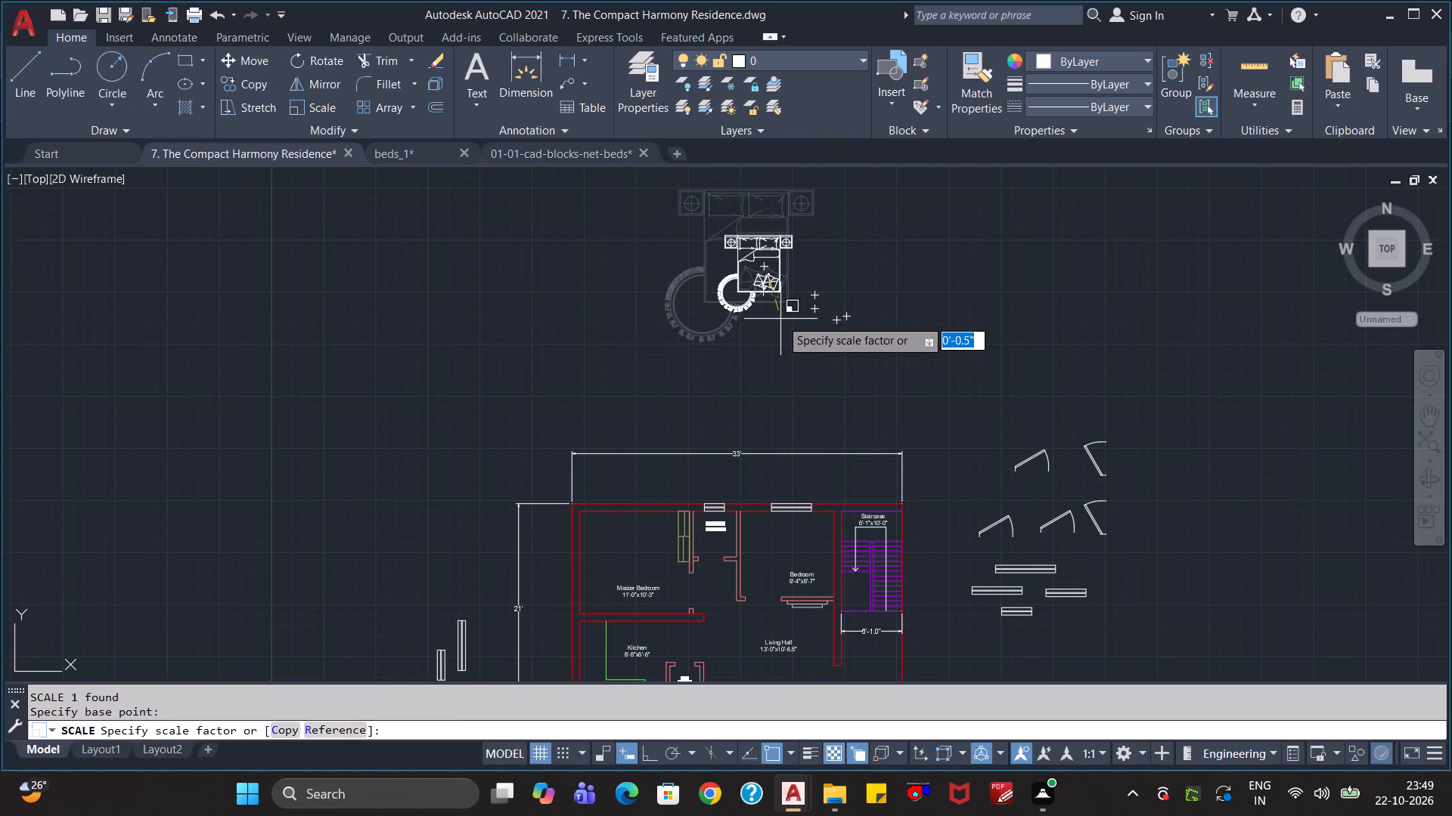
click(775, 316)
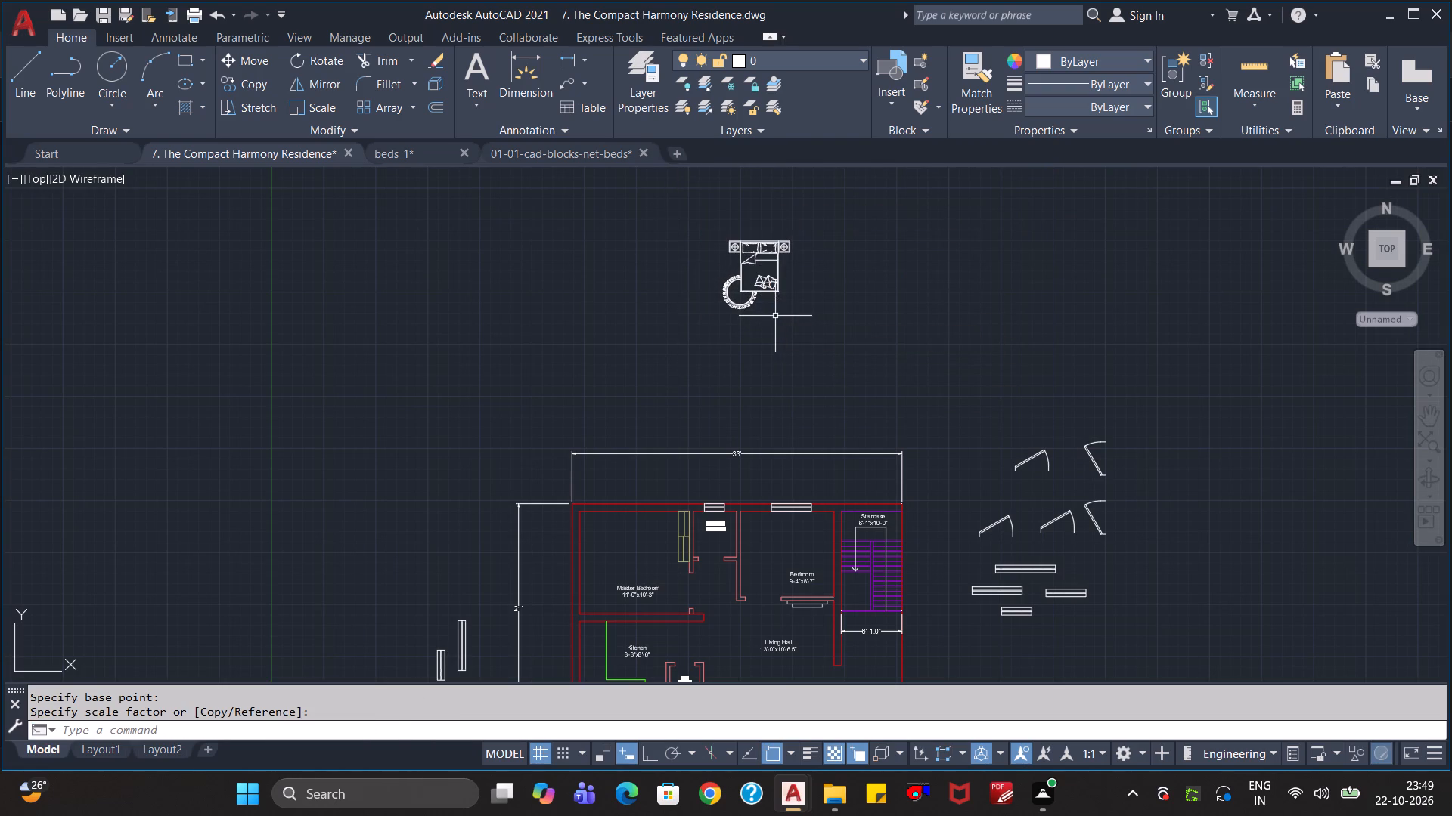
Move the bed block into the Master Bedroom, with its headboard and side tables against the upper wall, left of the wardrobe.
click(787, 331)
click(731, 249)
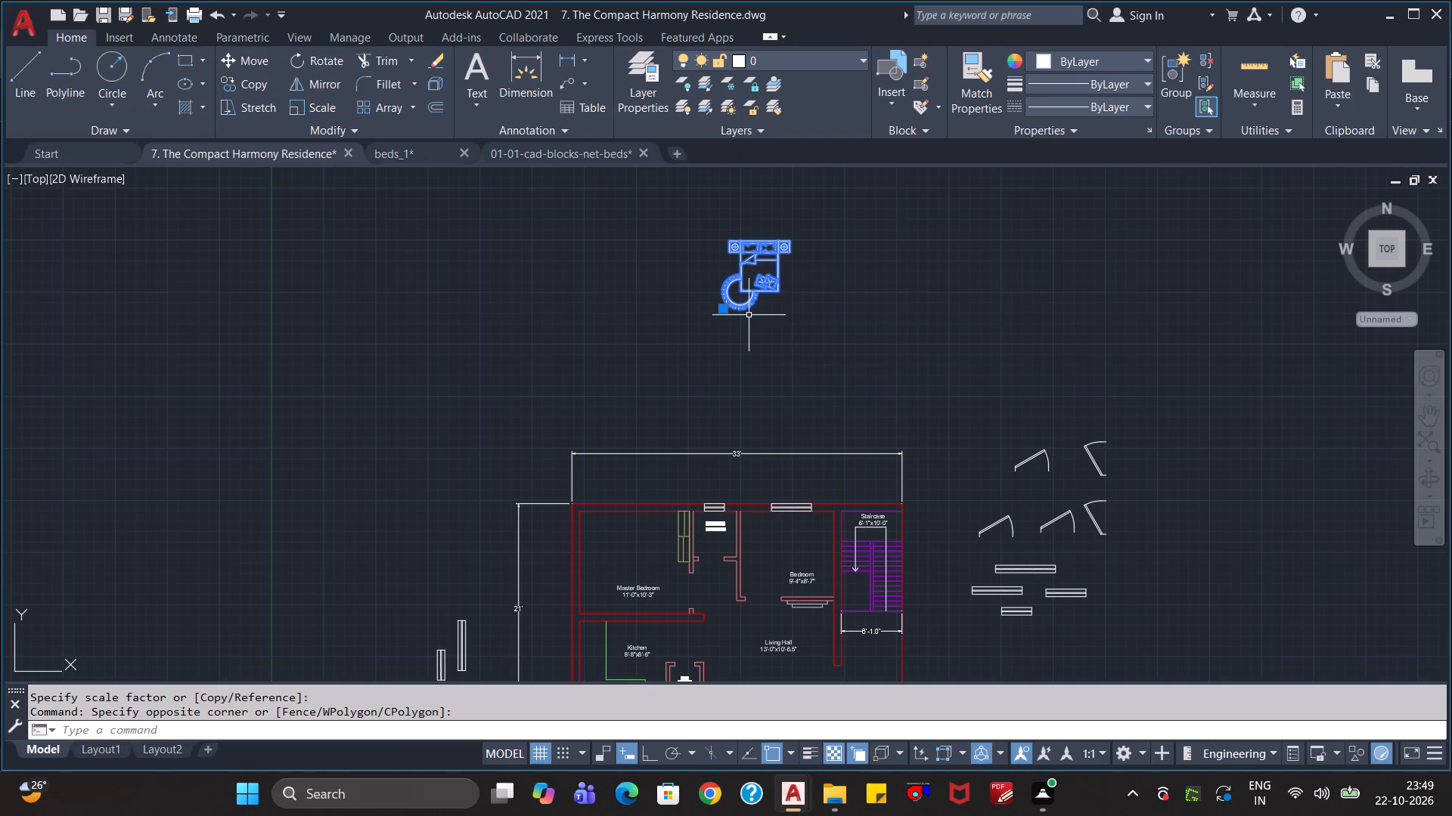
key(m)
key(Return)
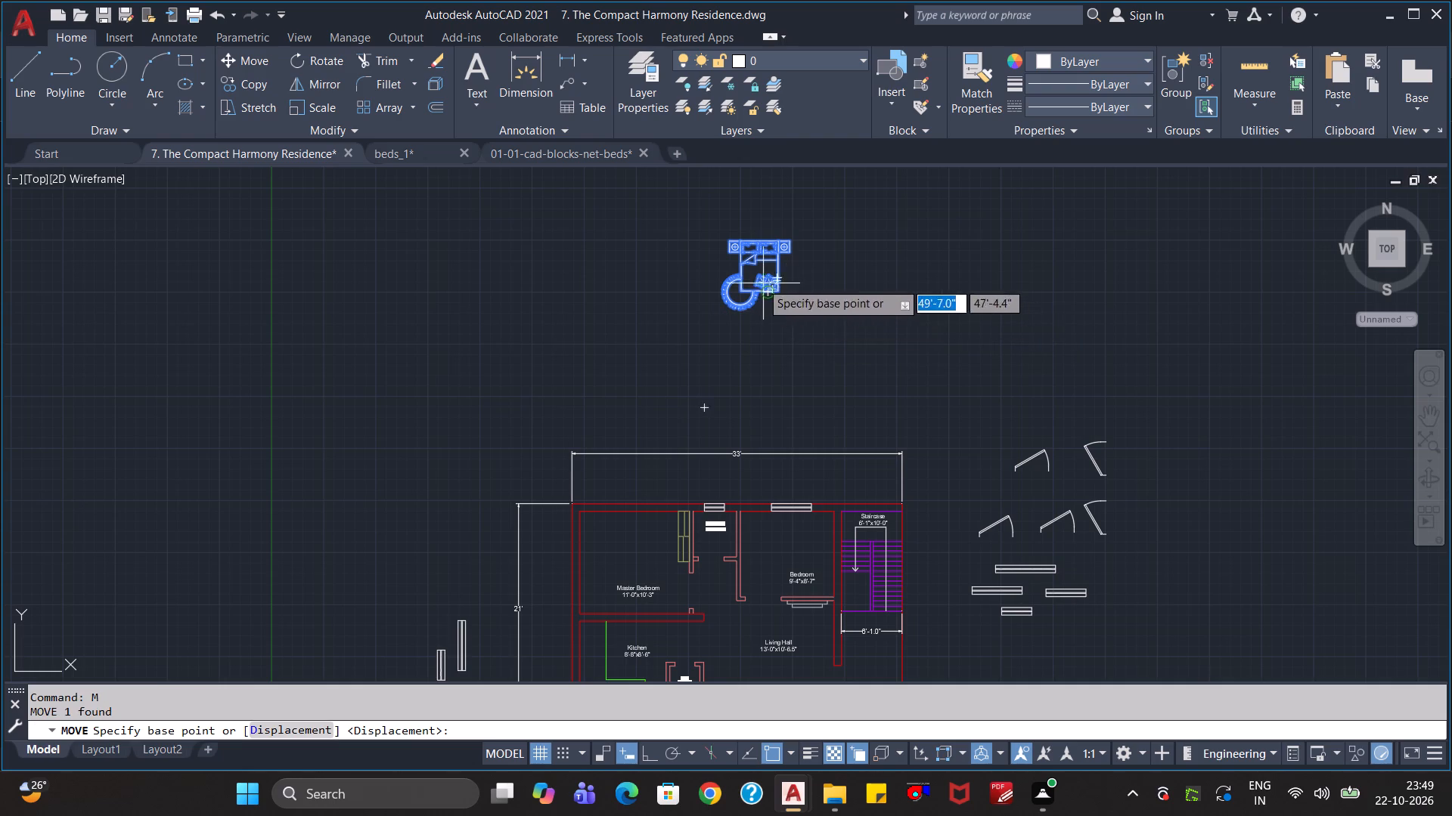
click(761, 282)
scroll(634, 558, up, 1)
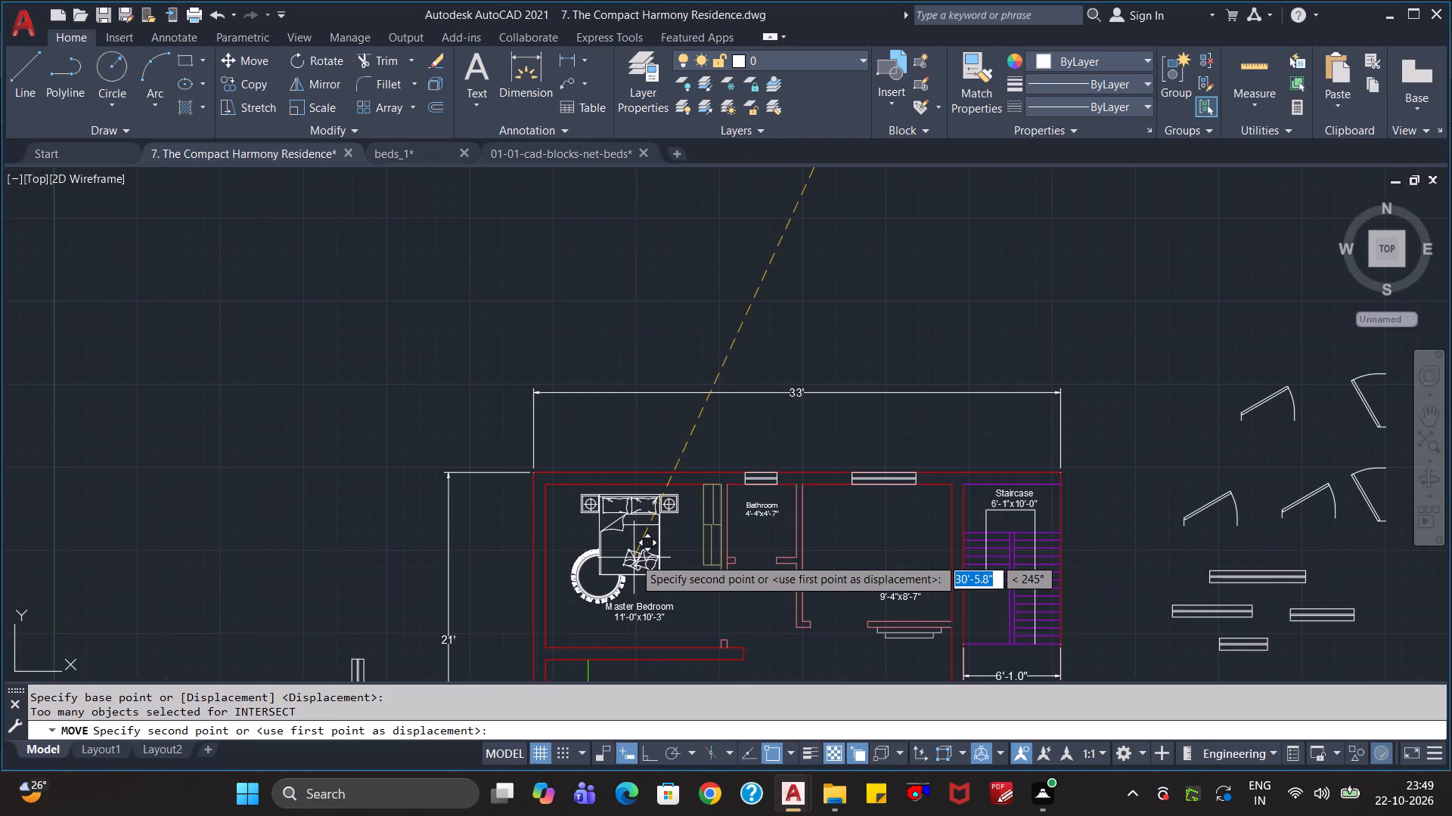
scroll(633, 558, up, 1)
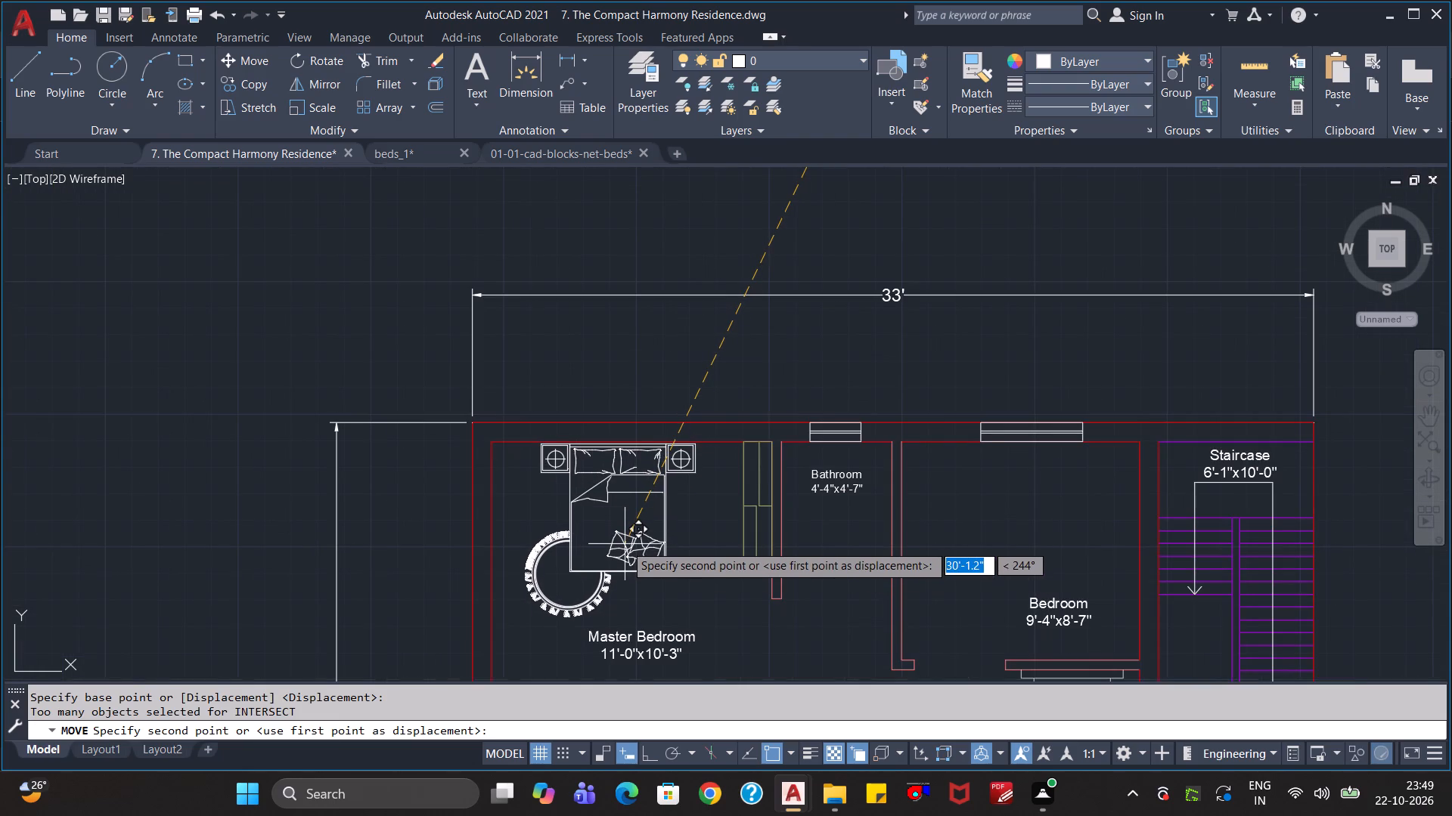
scroll(625, 544, up, 3)
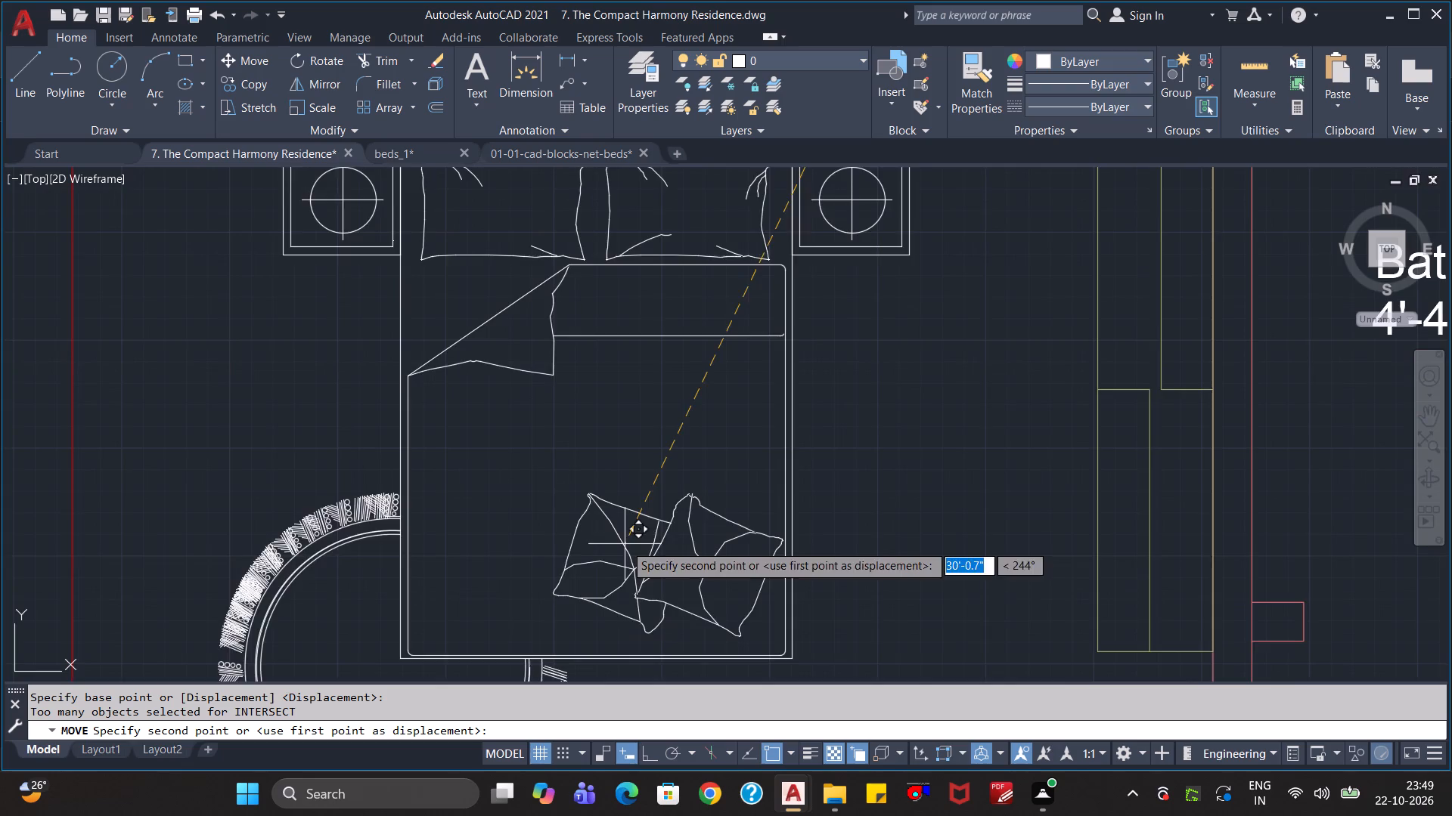
middle_drag(625, 544, 619, 583)
scroll(638, 530, down, 2)
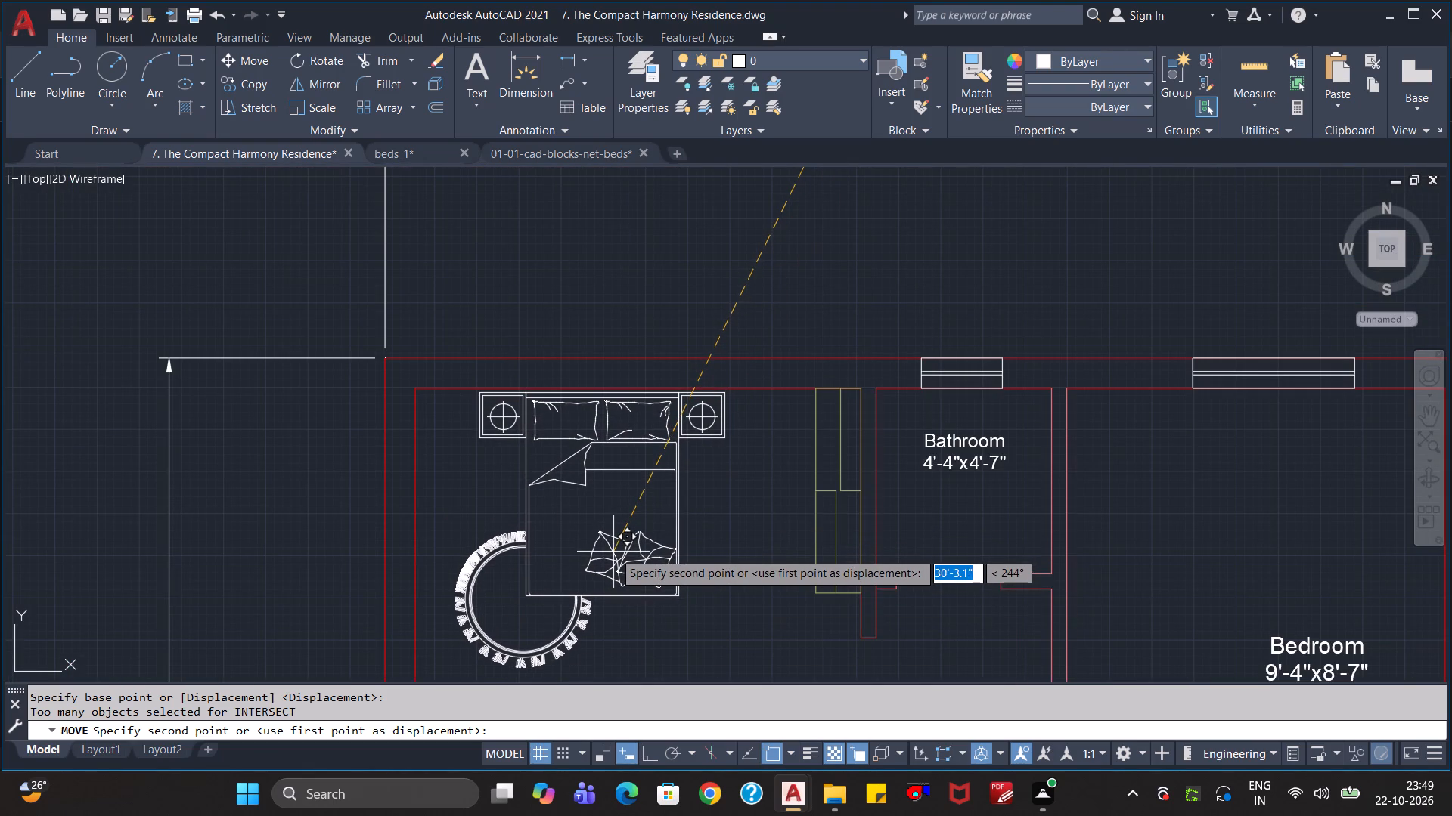
click(616, 551)
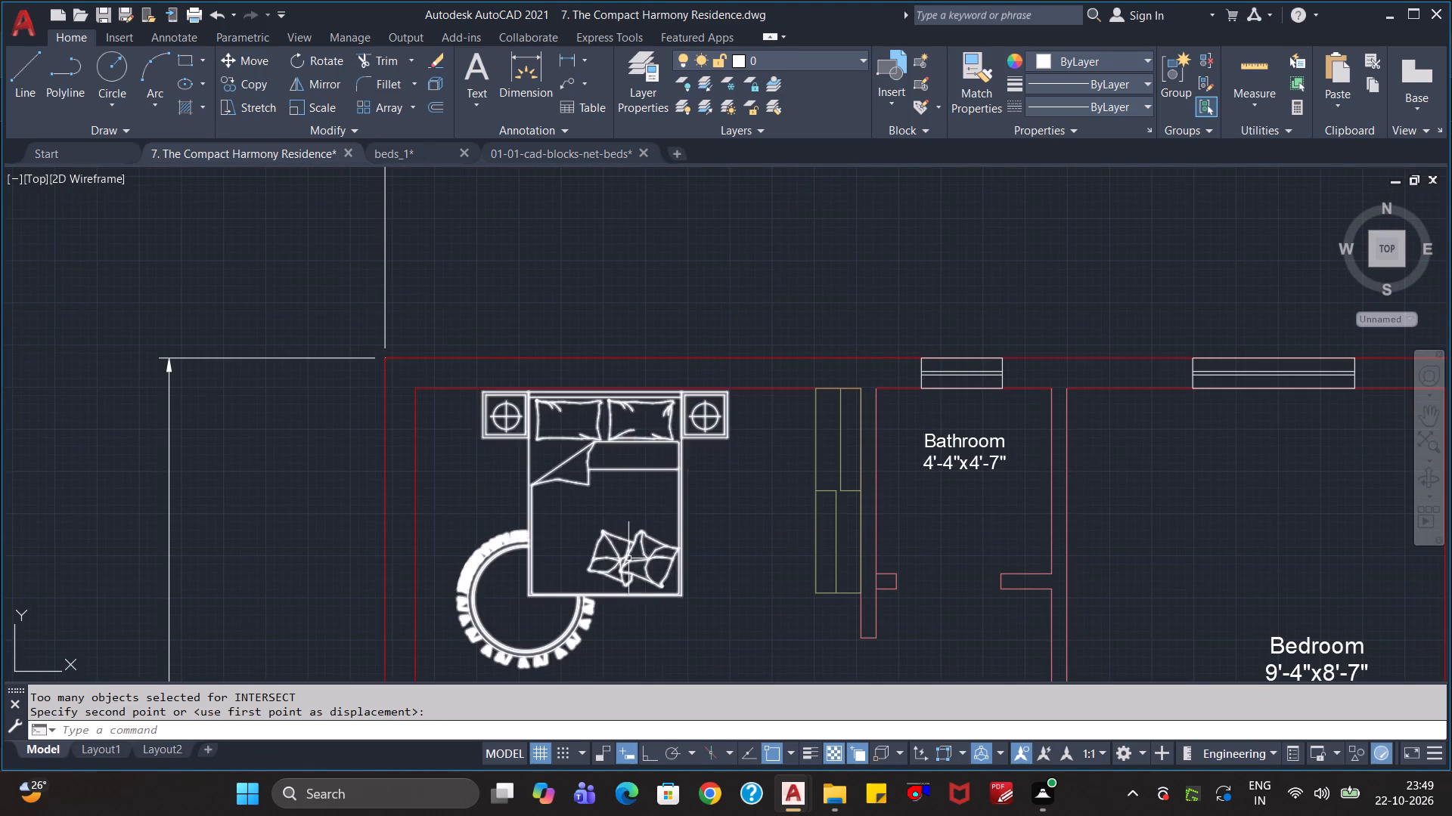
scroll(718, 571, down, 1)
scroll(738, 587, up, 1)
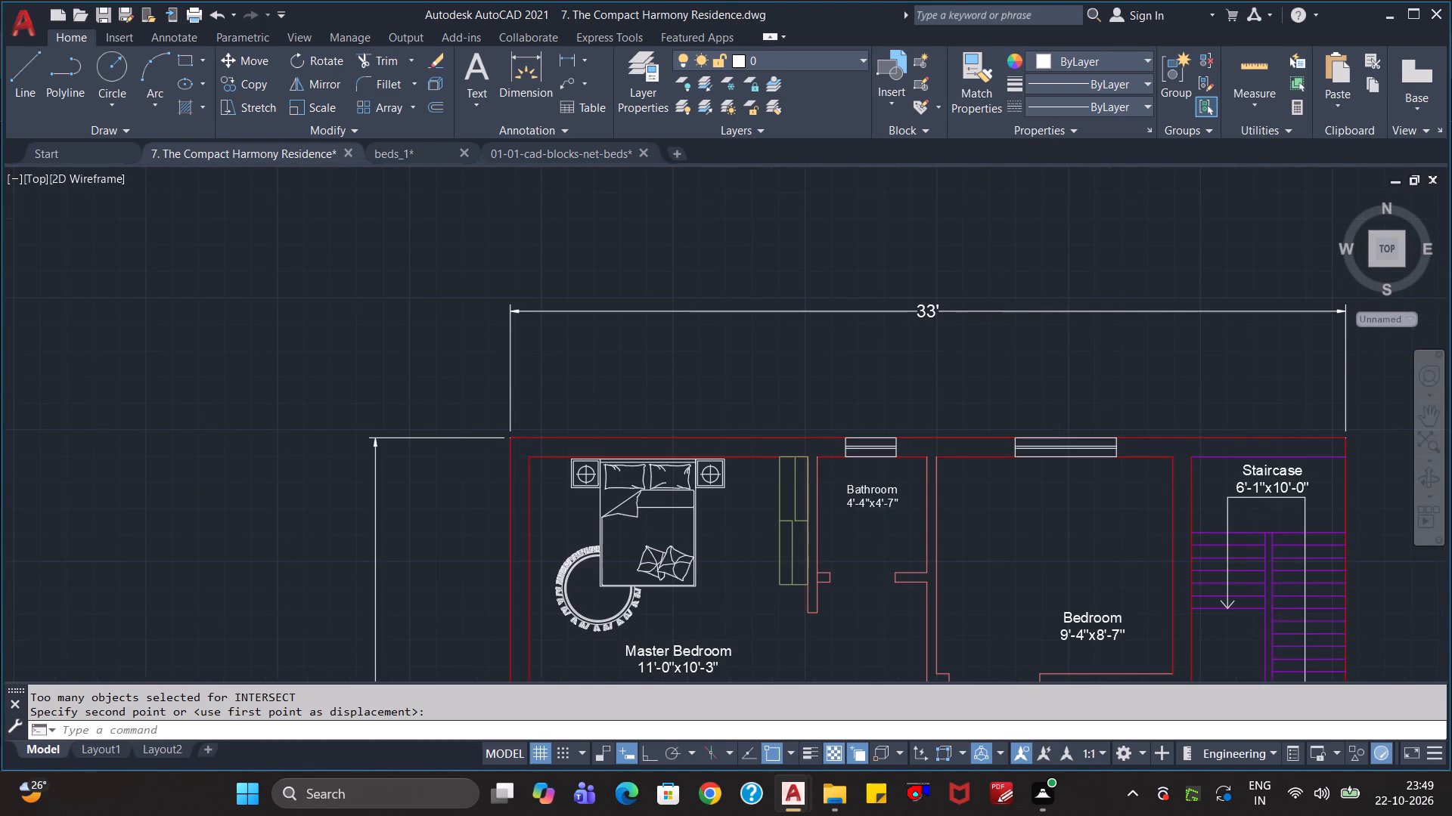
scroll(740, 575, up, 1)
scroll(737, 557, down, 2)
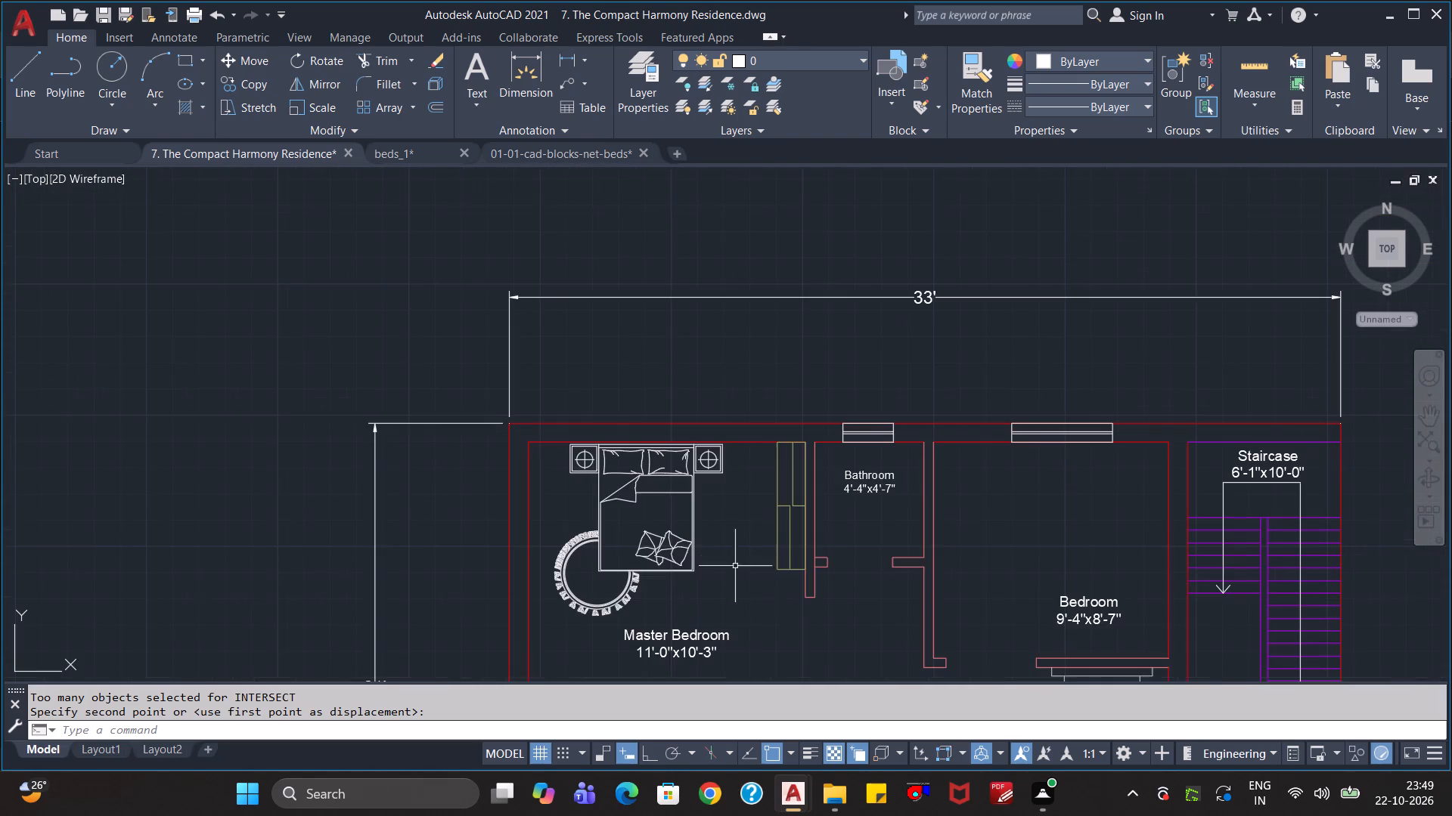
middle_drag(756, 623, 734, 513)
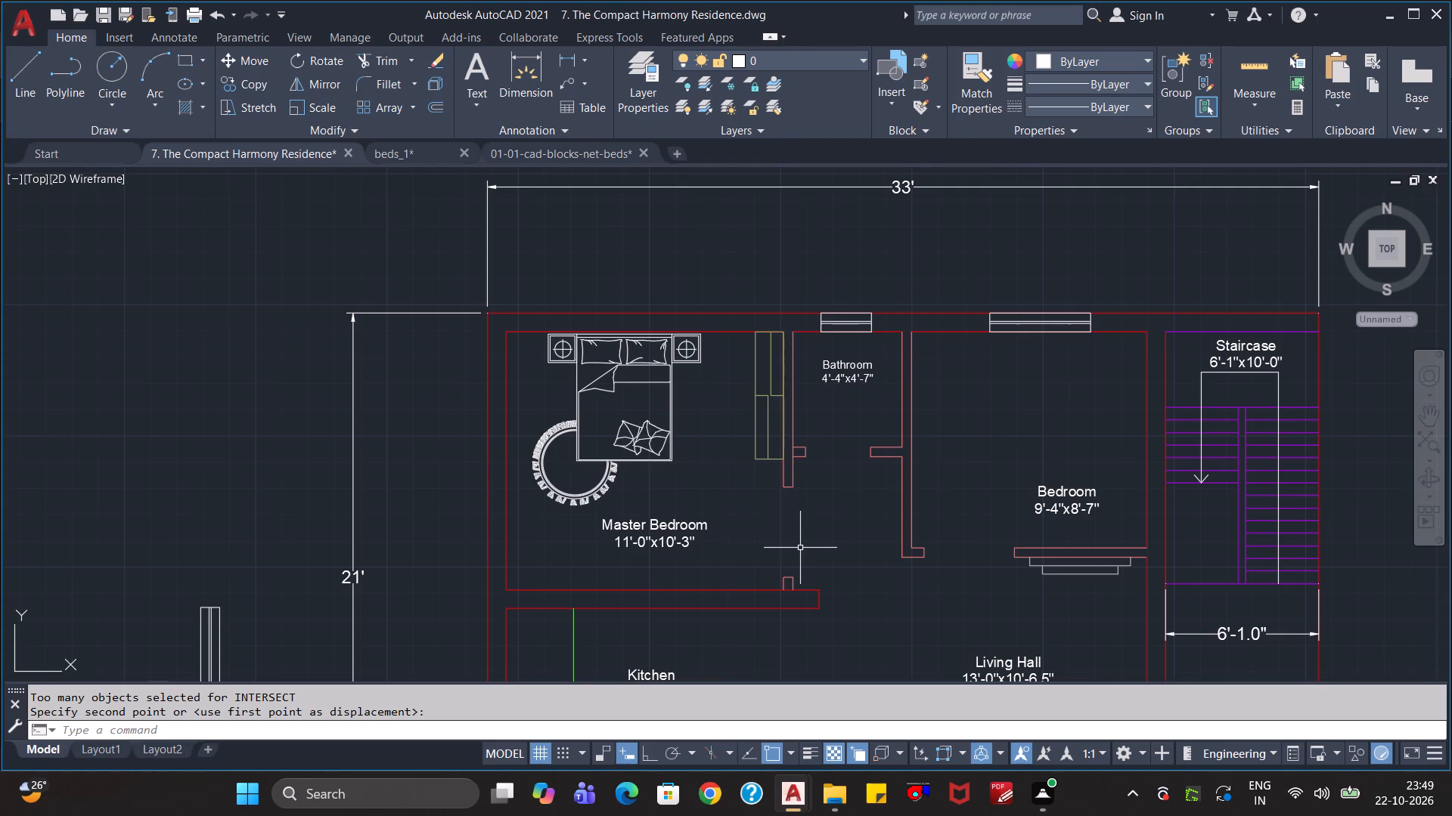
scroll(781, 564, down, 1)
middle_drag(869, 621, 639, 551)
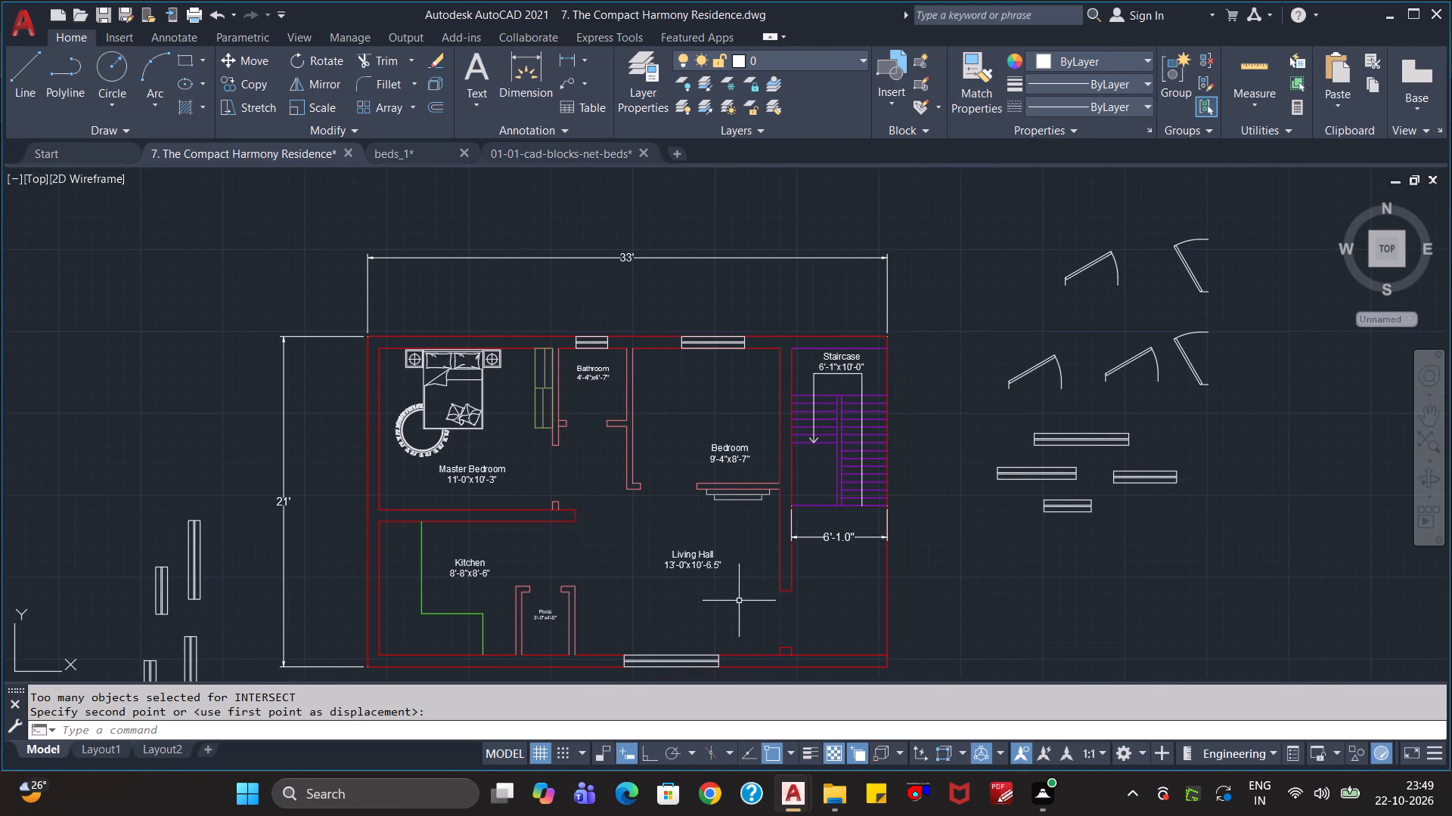
Check the beds_1 drawing, then copy the plain two-pillow double bed with a folded blanket corner from 01-01-cad-blocks-net-beds.
click(430, 148)
scroll(705, 438, up, 2)
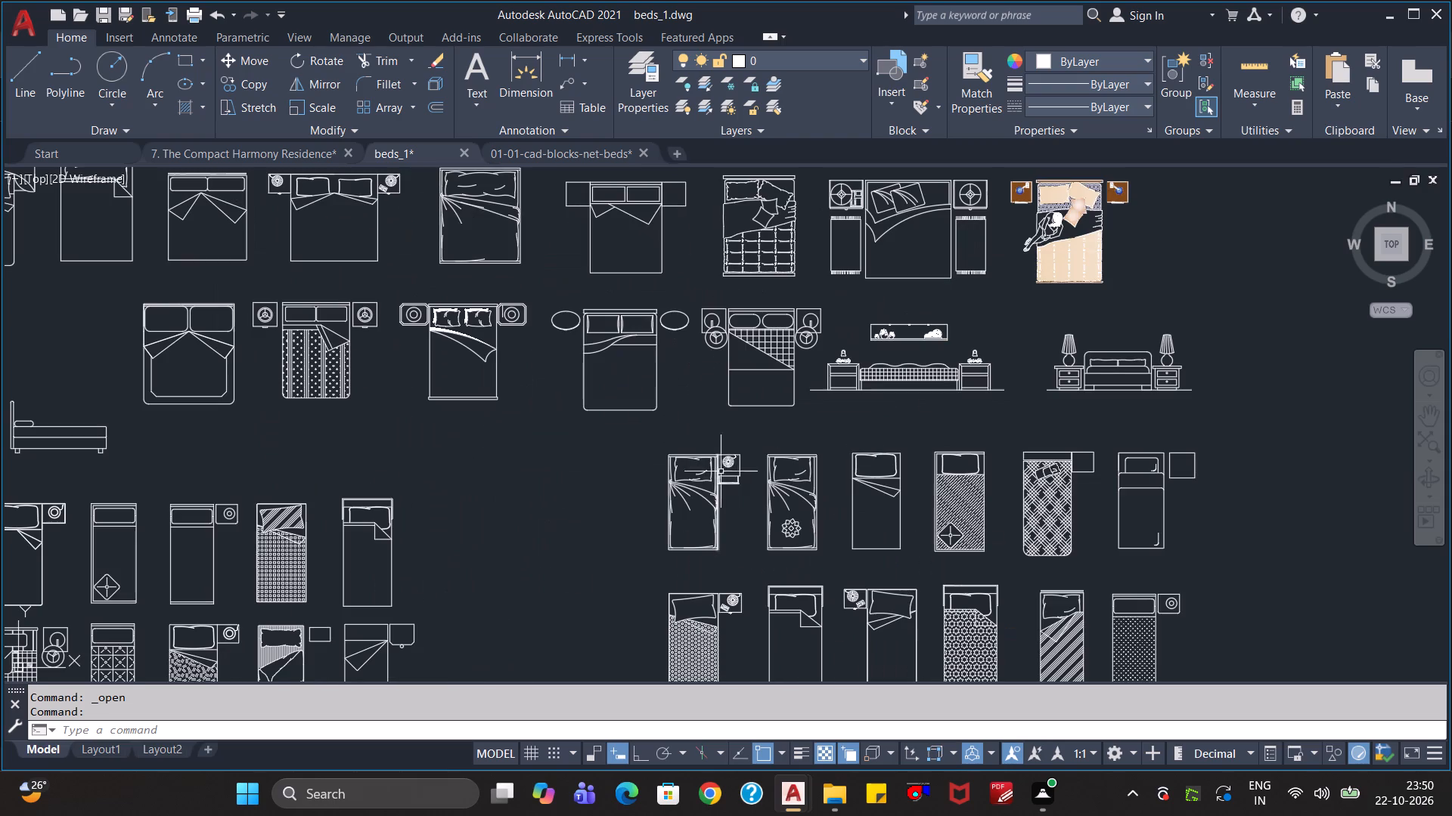
scroll(690, 431, down, 1)
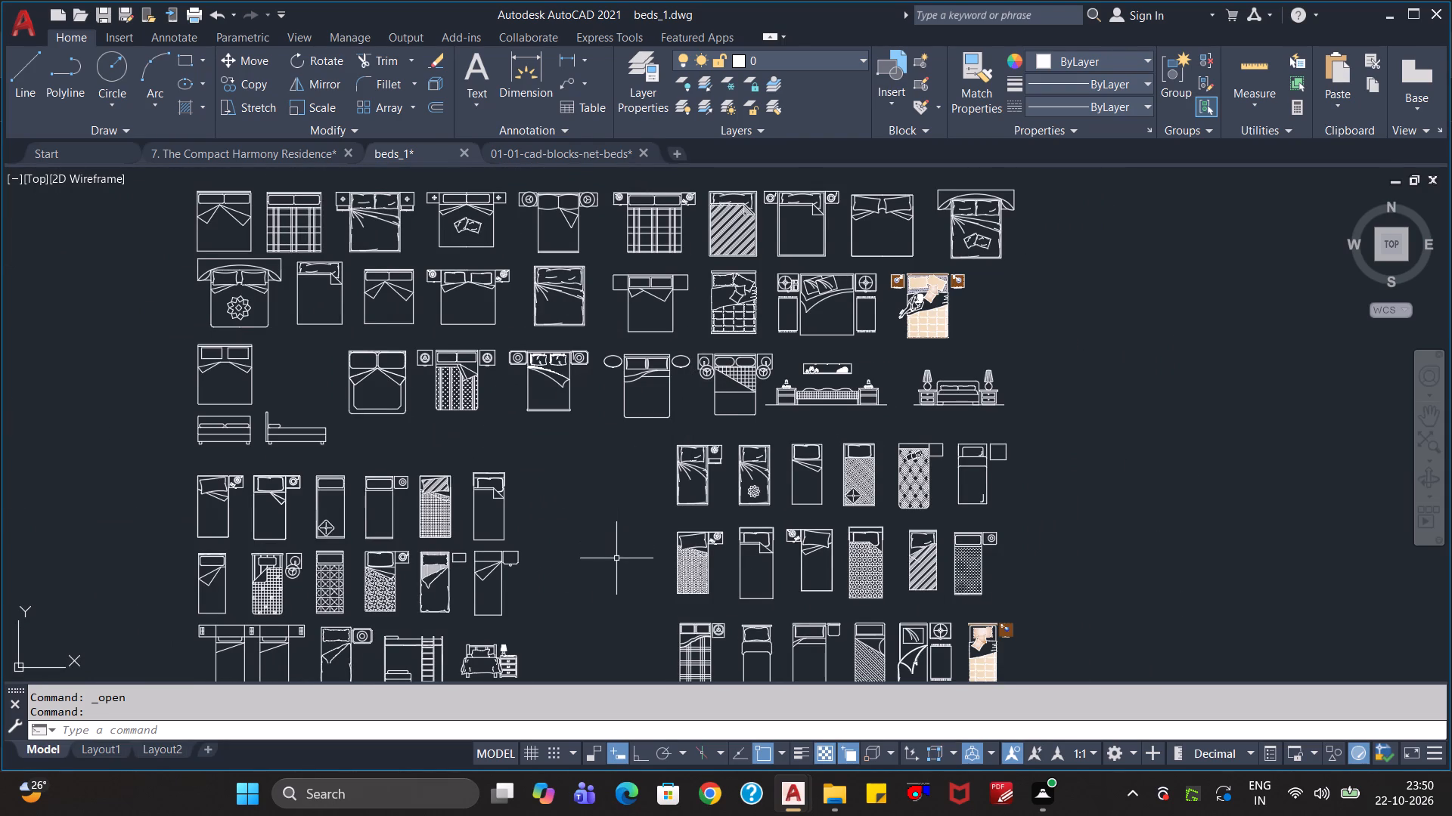
middle_drag(614, 505, 612, 462)
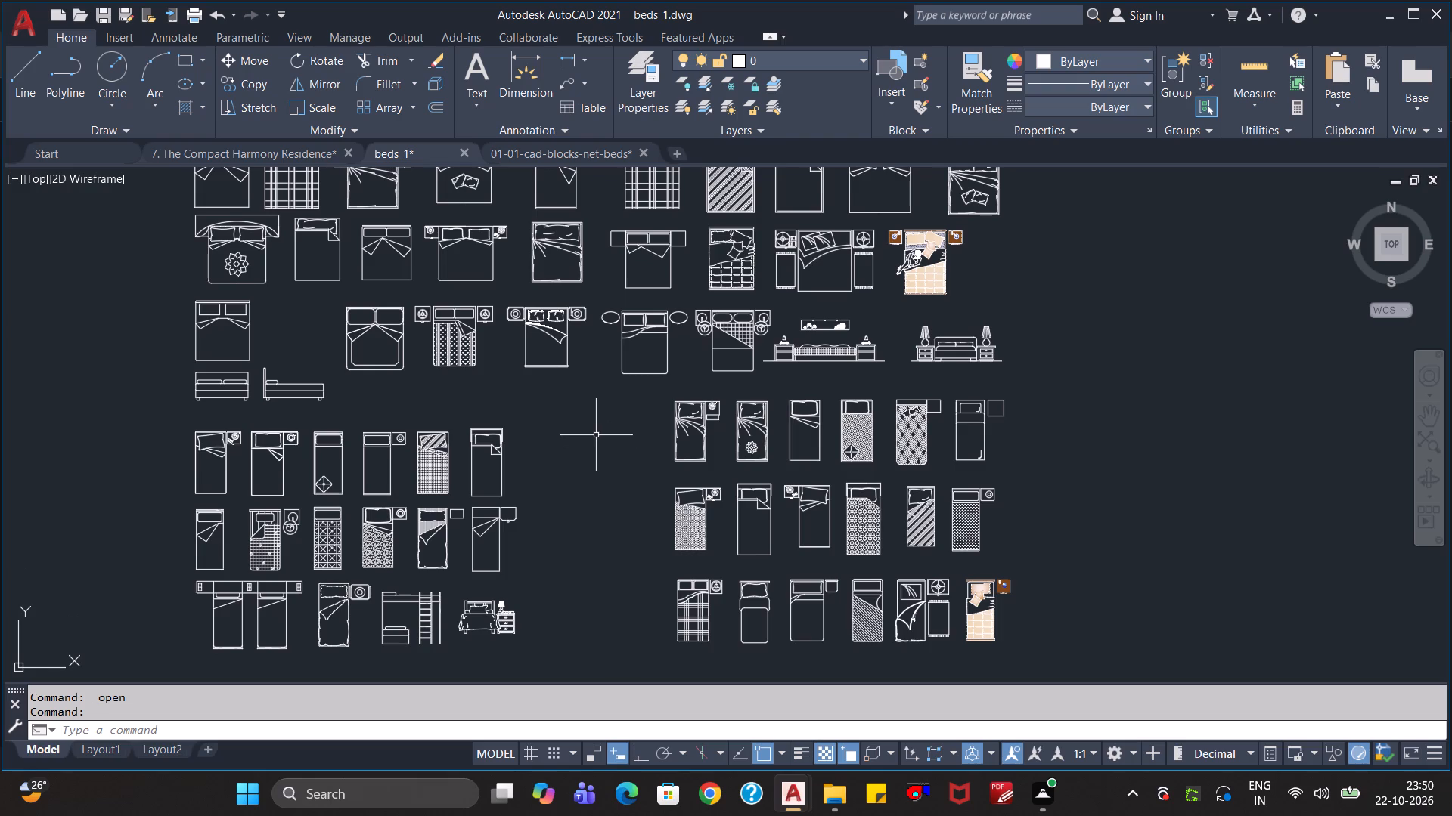
middle_drag(596, 436, 647, 547)
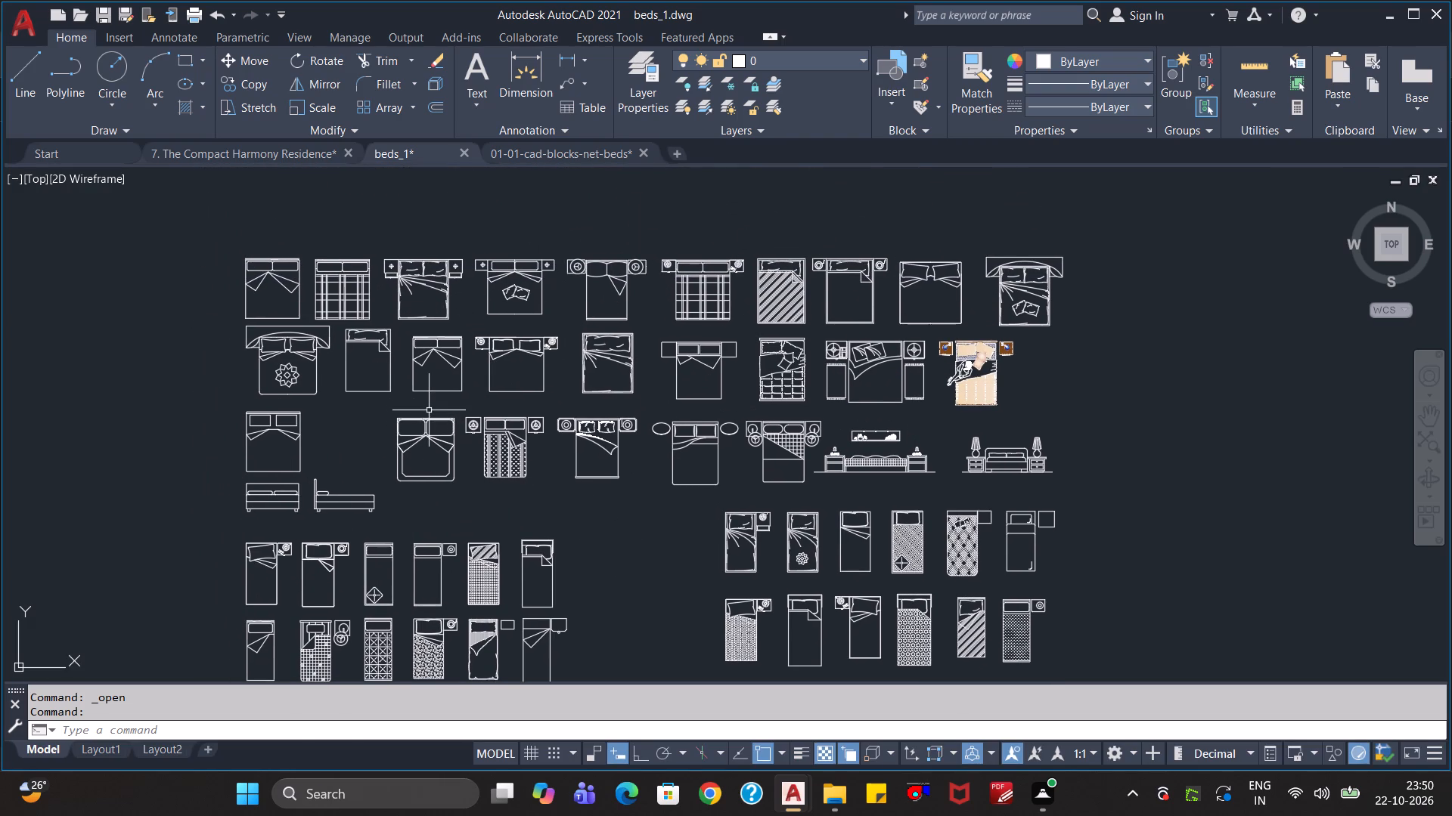
click(569, 141)
click(588, 147)
scroll(718, 424, down, 2)
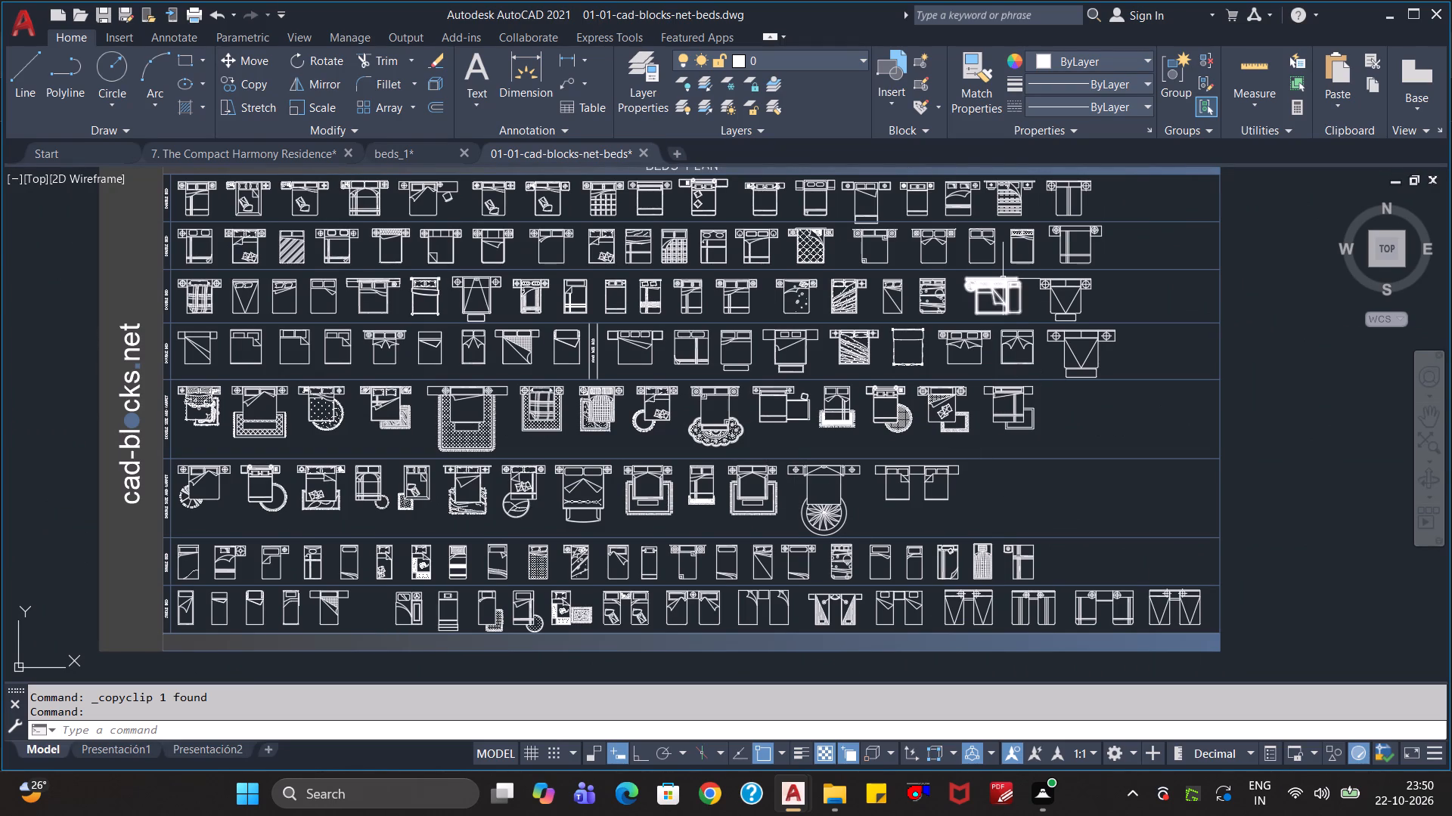
middle_drag(795, 269, 995, 395)
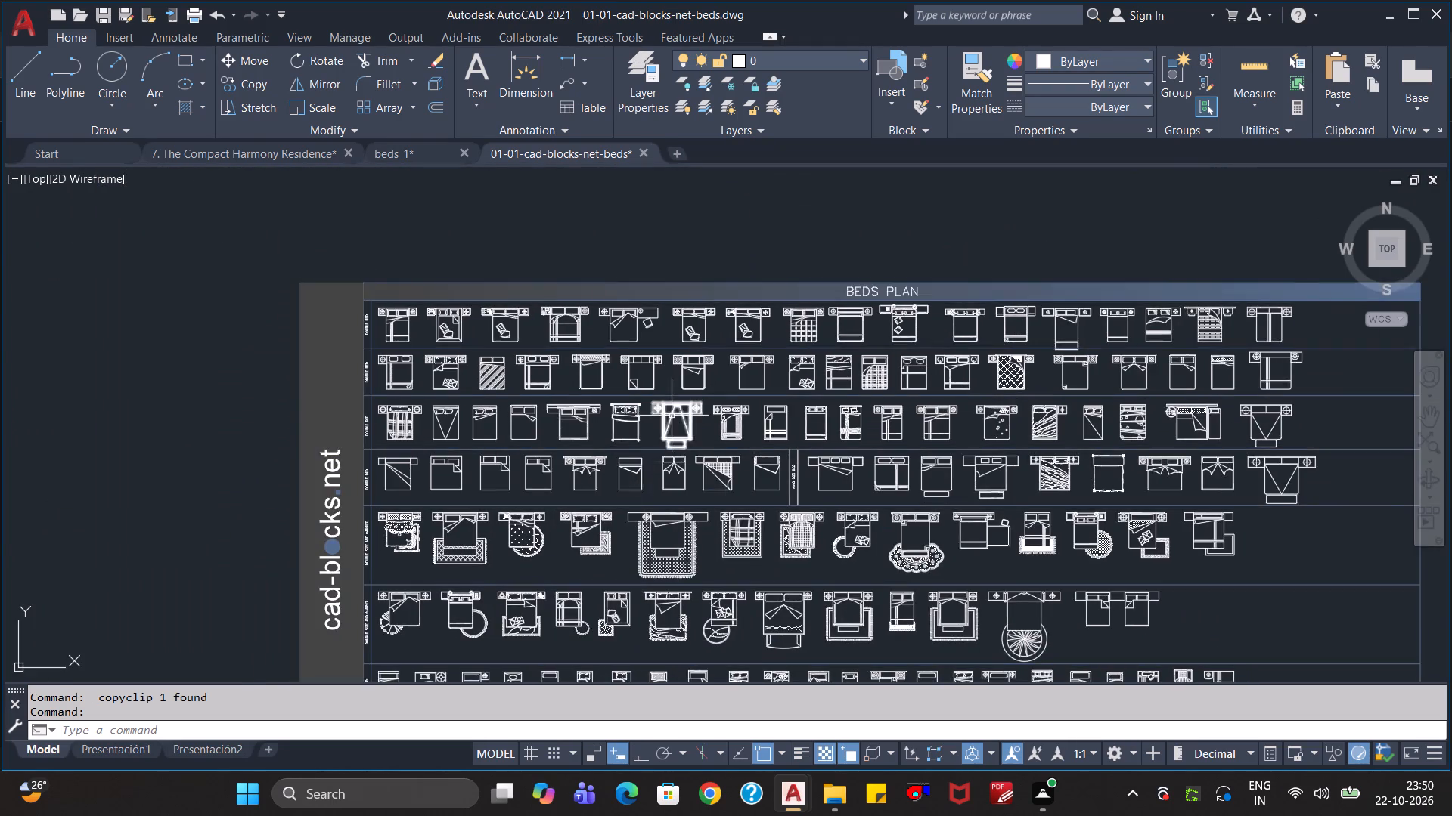
scroll(672, 414, up, 2)
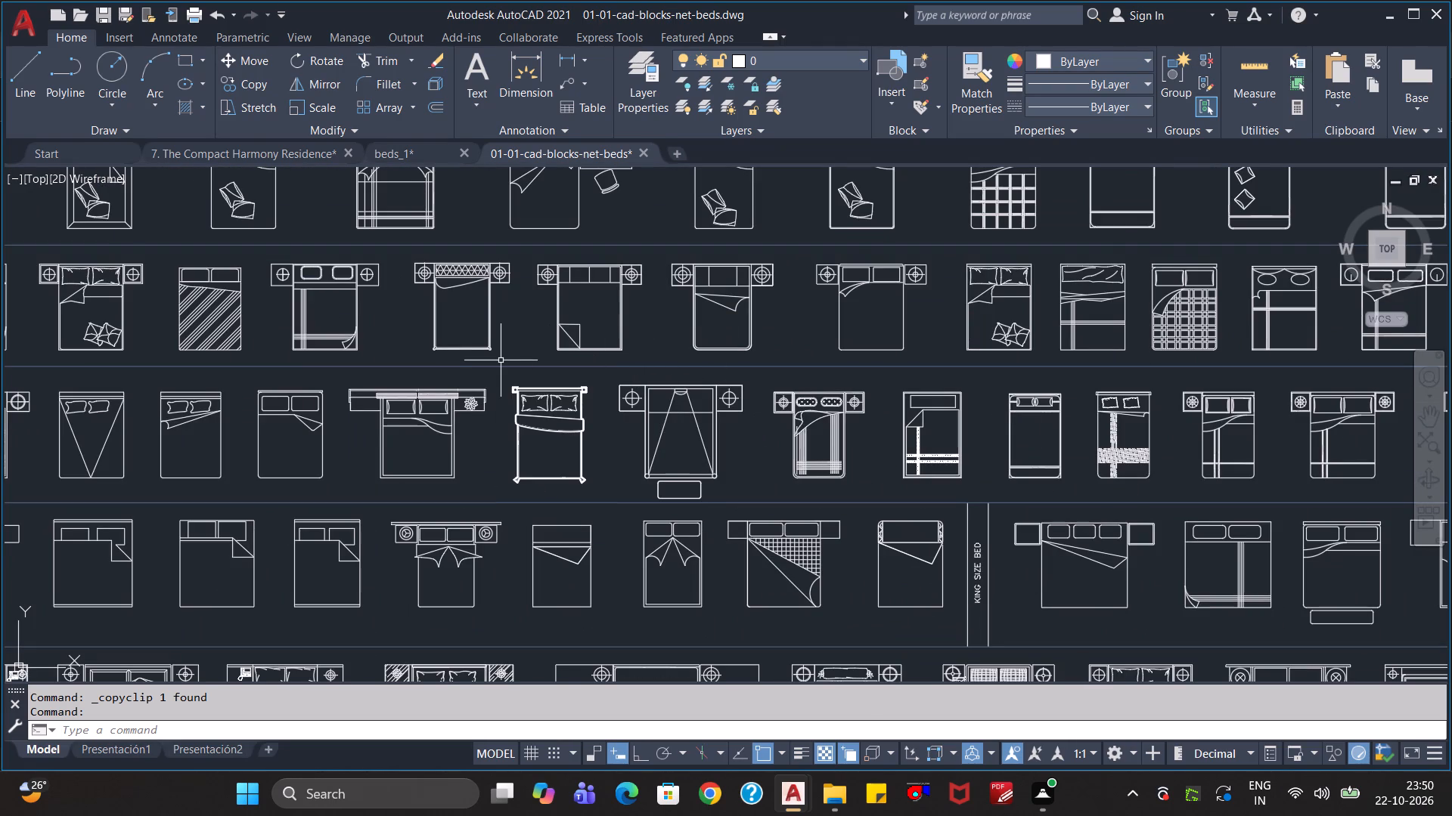
click(337, 486)
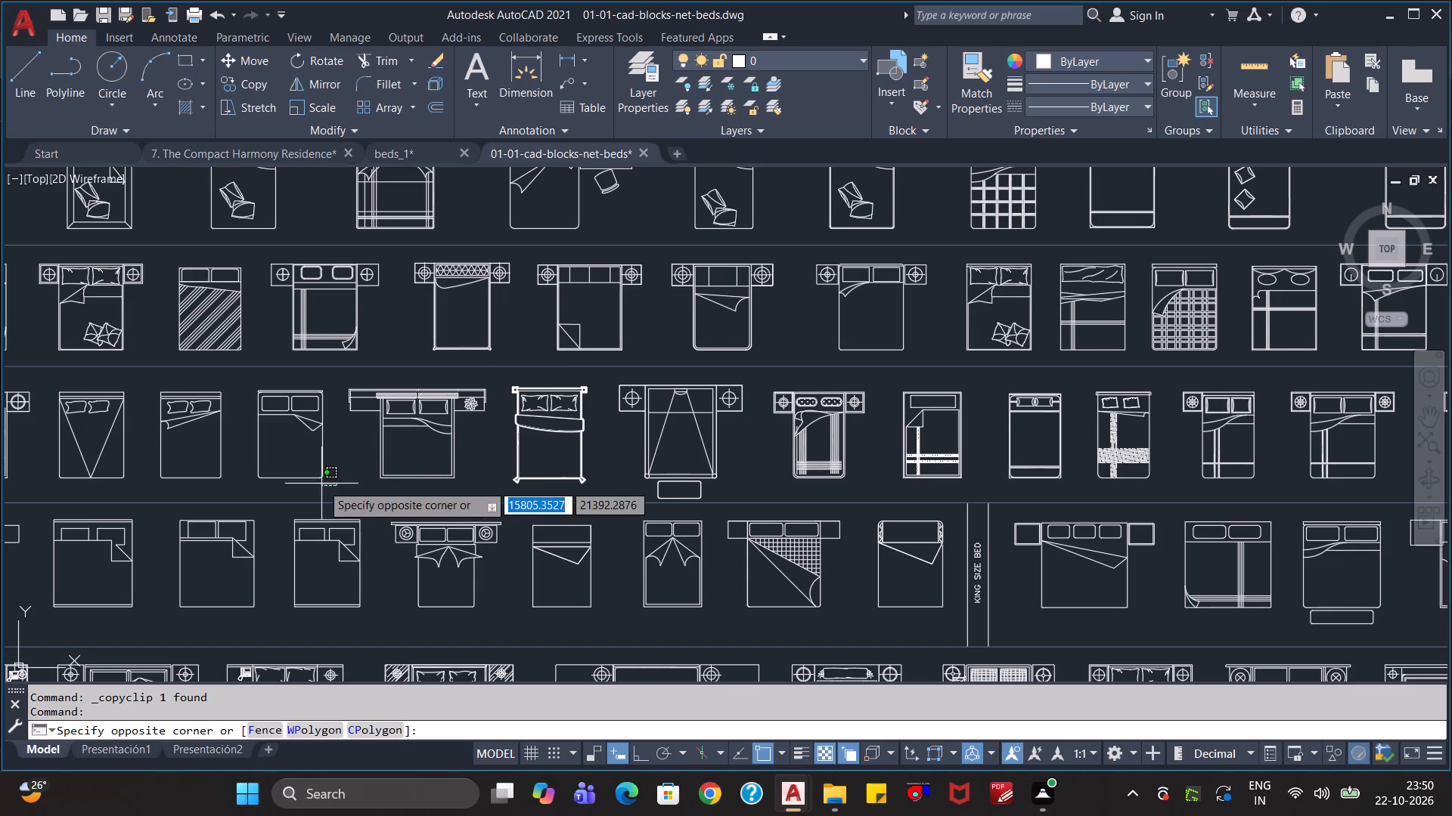
click(262, 413)
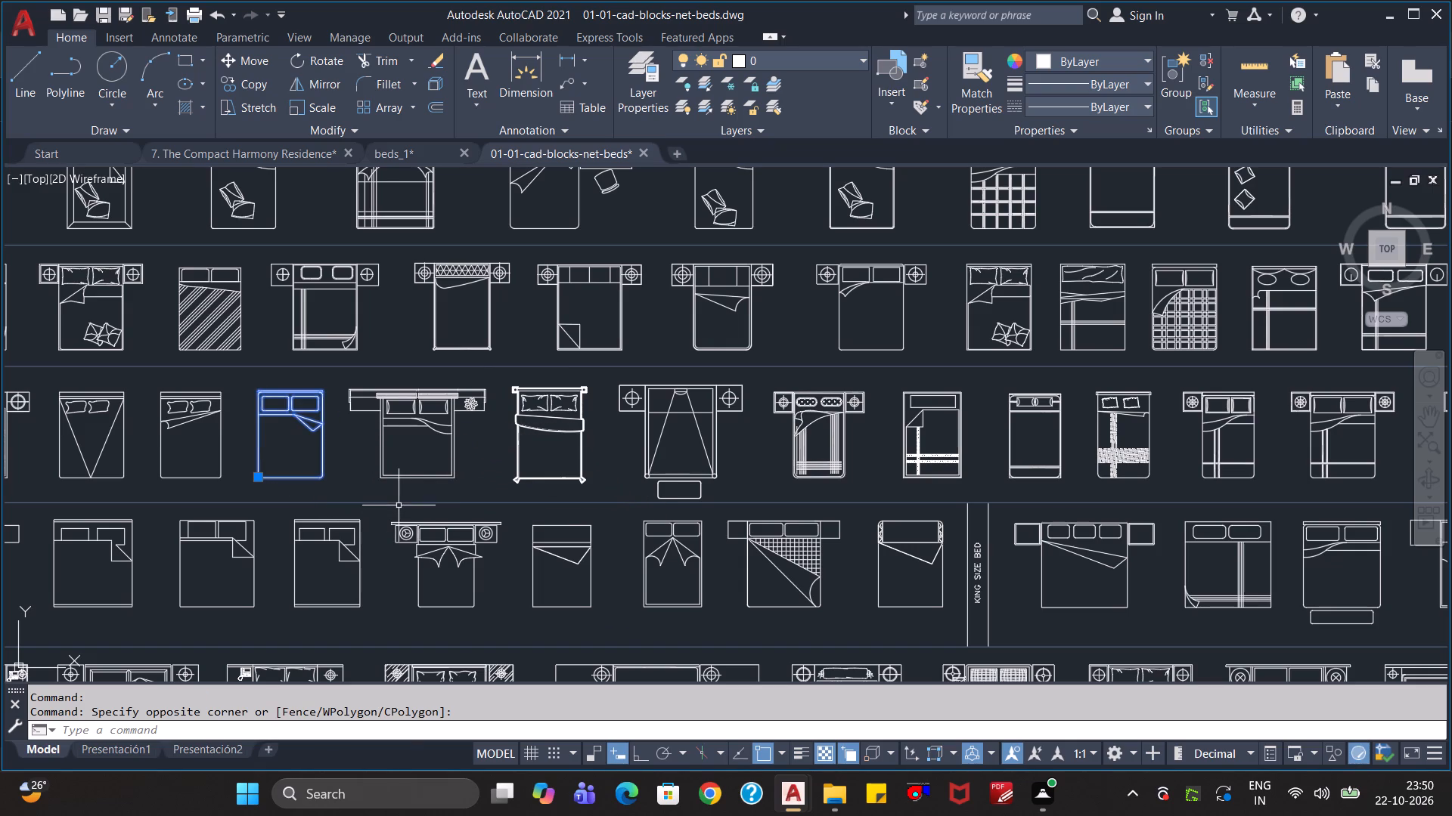
key(ctrl+c)
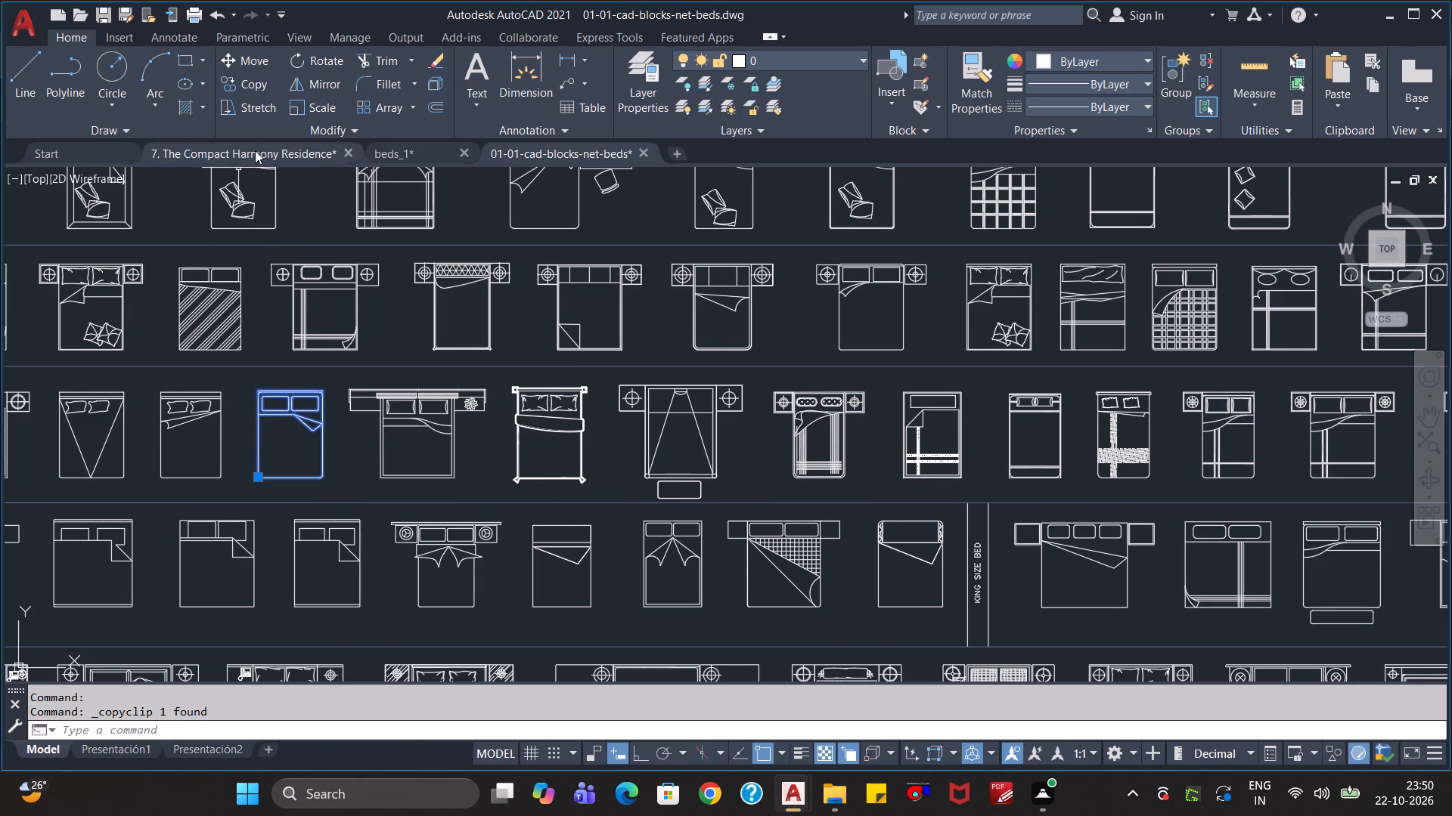
Paste the copied double bed into the Compact Harmony Residence drawing, in the empty space above and right of the floor plan.
click(256, 148)
scroll(1020, 579, down, 3)
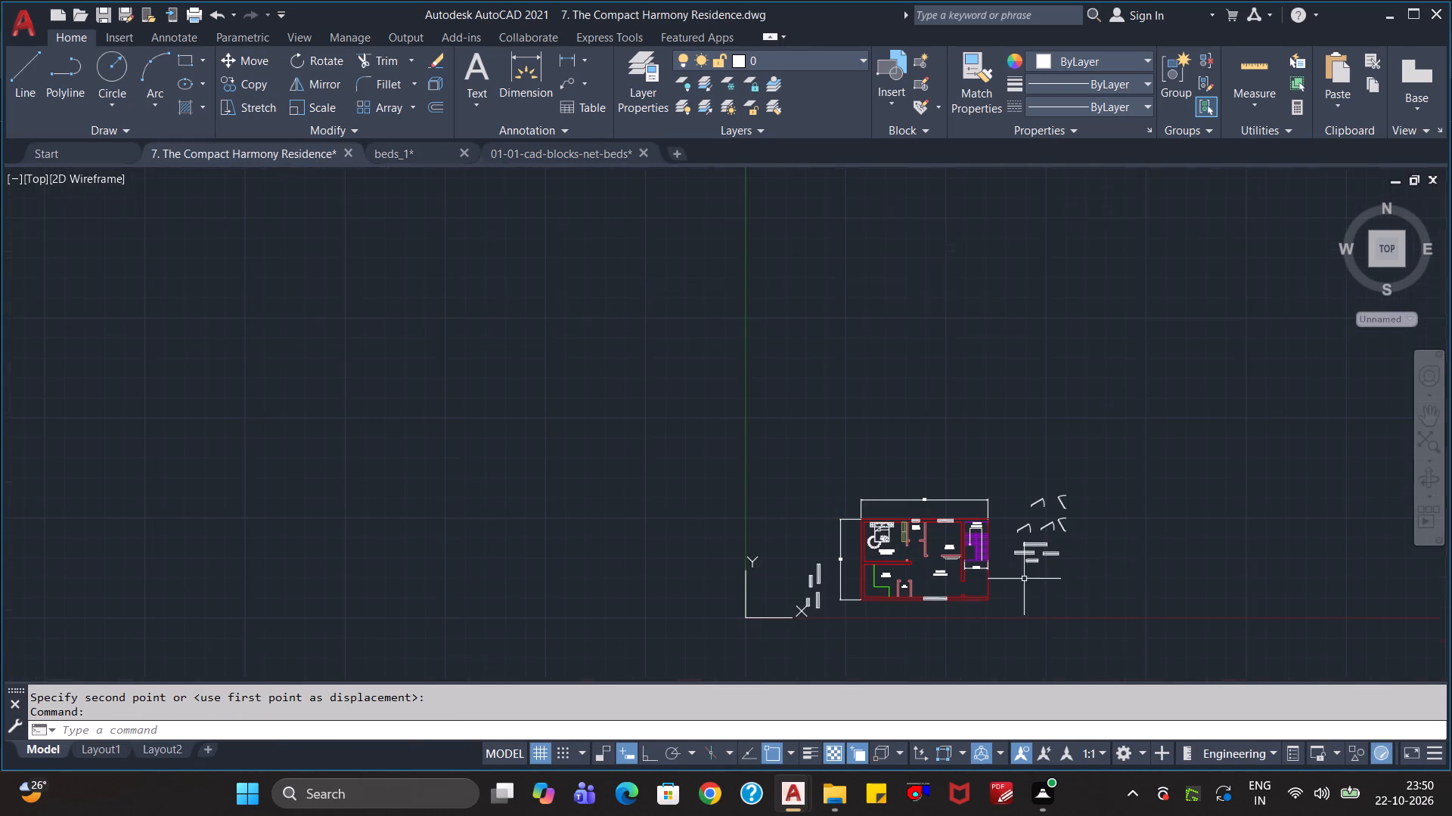
key(ctrl+v)
scroll(1140, 556, down, 3)
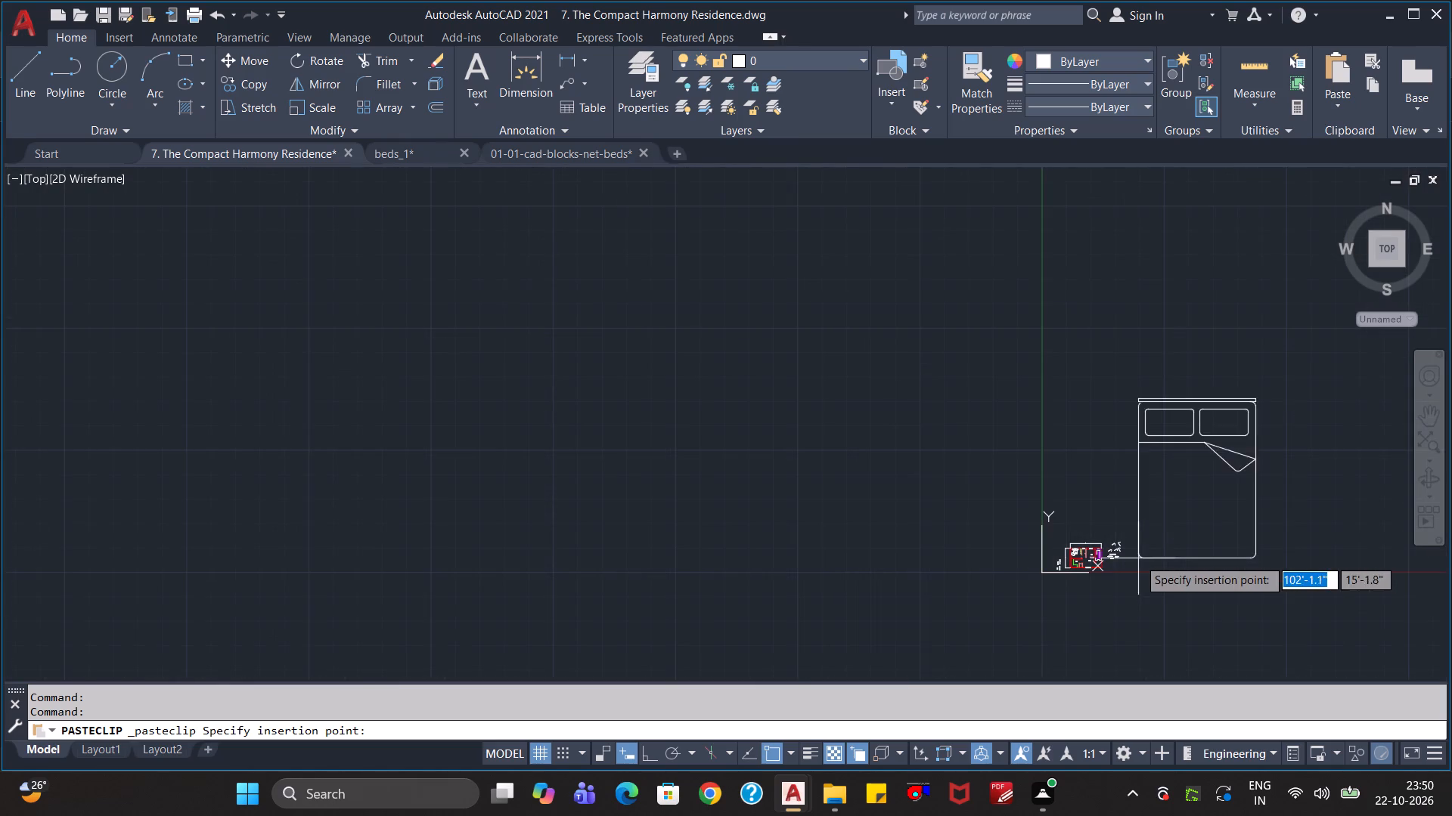
click(1144, 512)
Scale the pasted double bed down freehand to about one-sixth of its size, using its lower-left corner as the base point.
click(1259, 539)
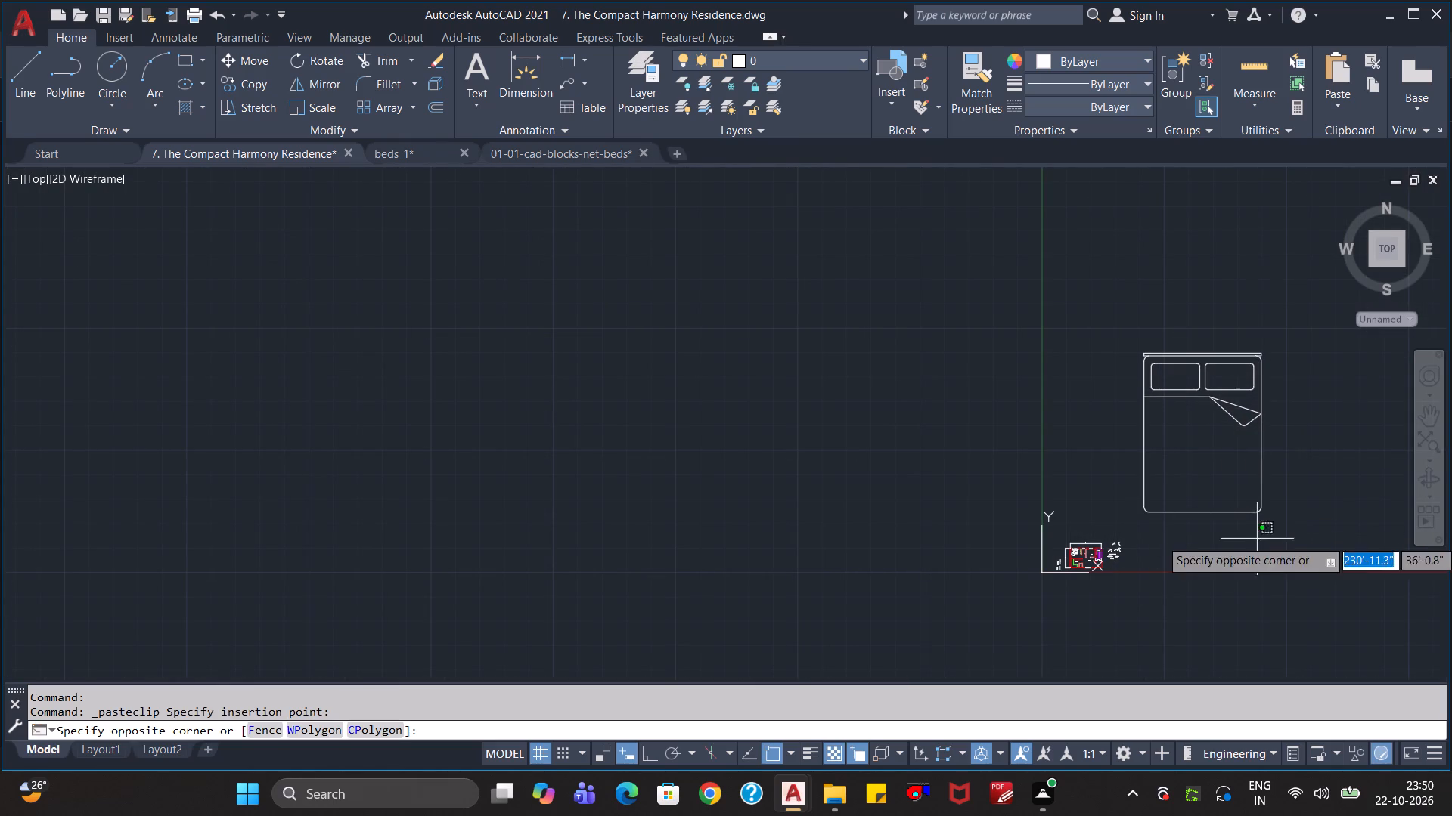
click(1130, 372)
text(sc)
key(Return)
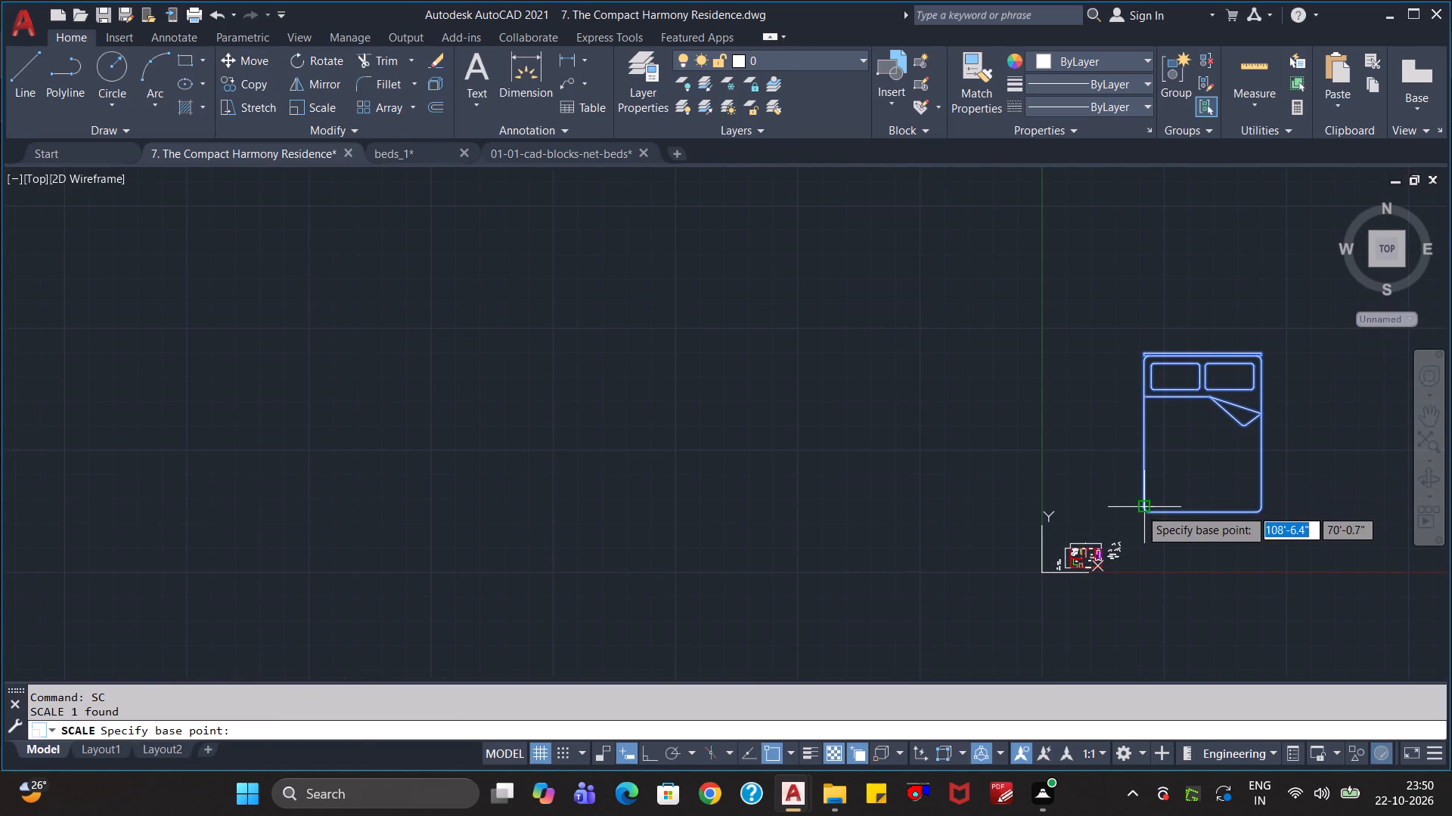
click(1140, 508)
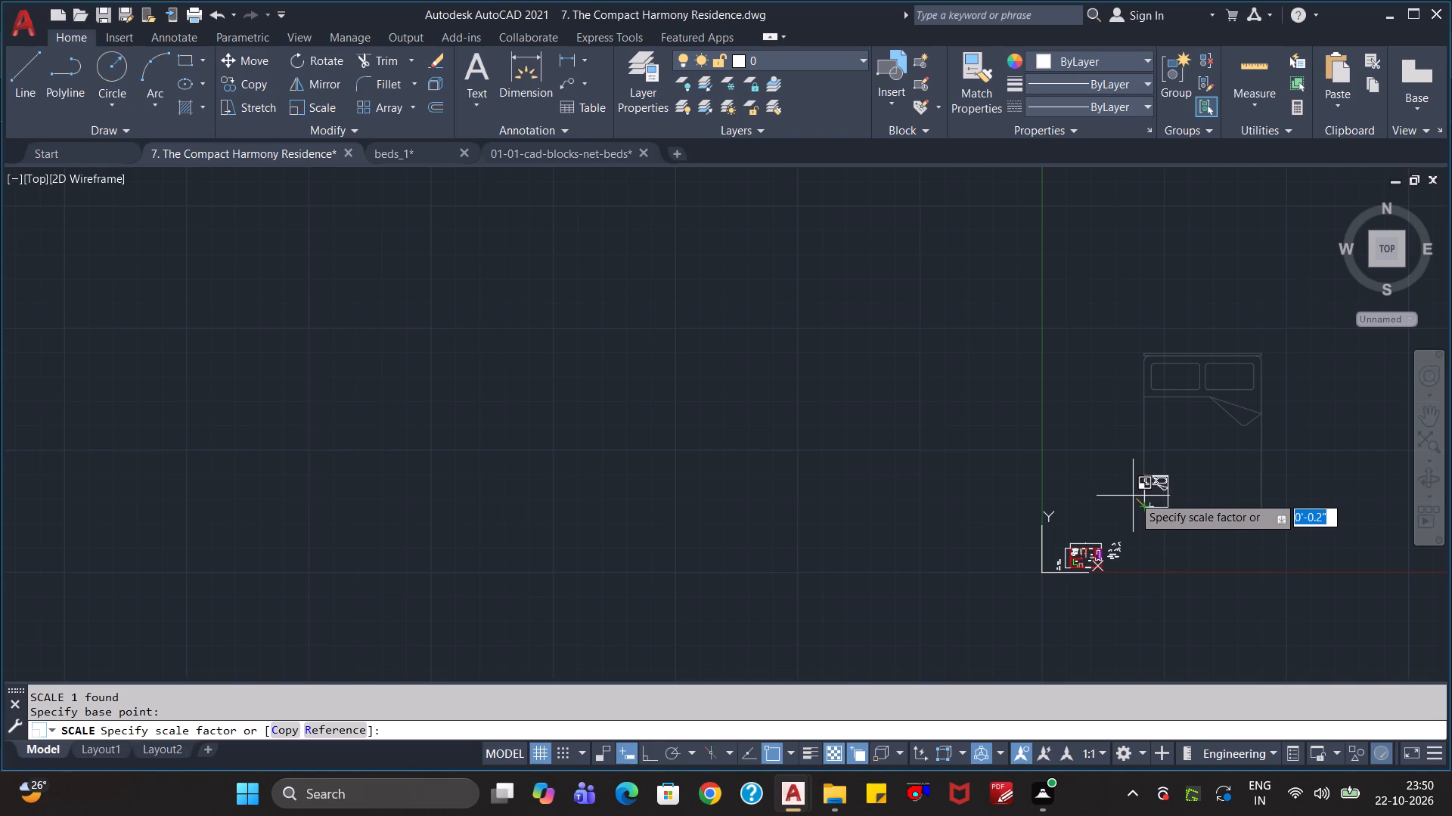
click(1131, 505)
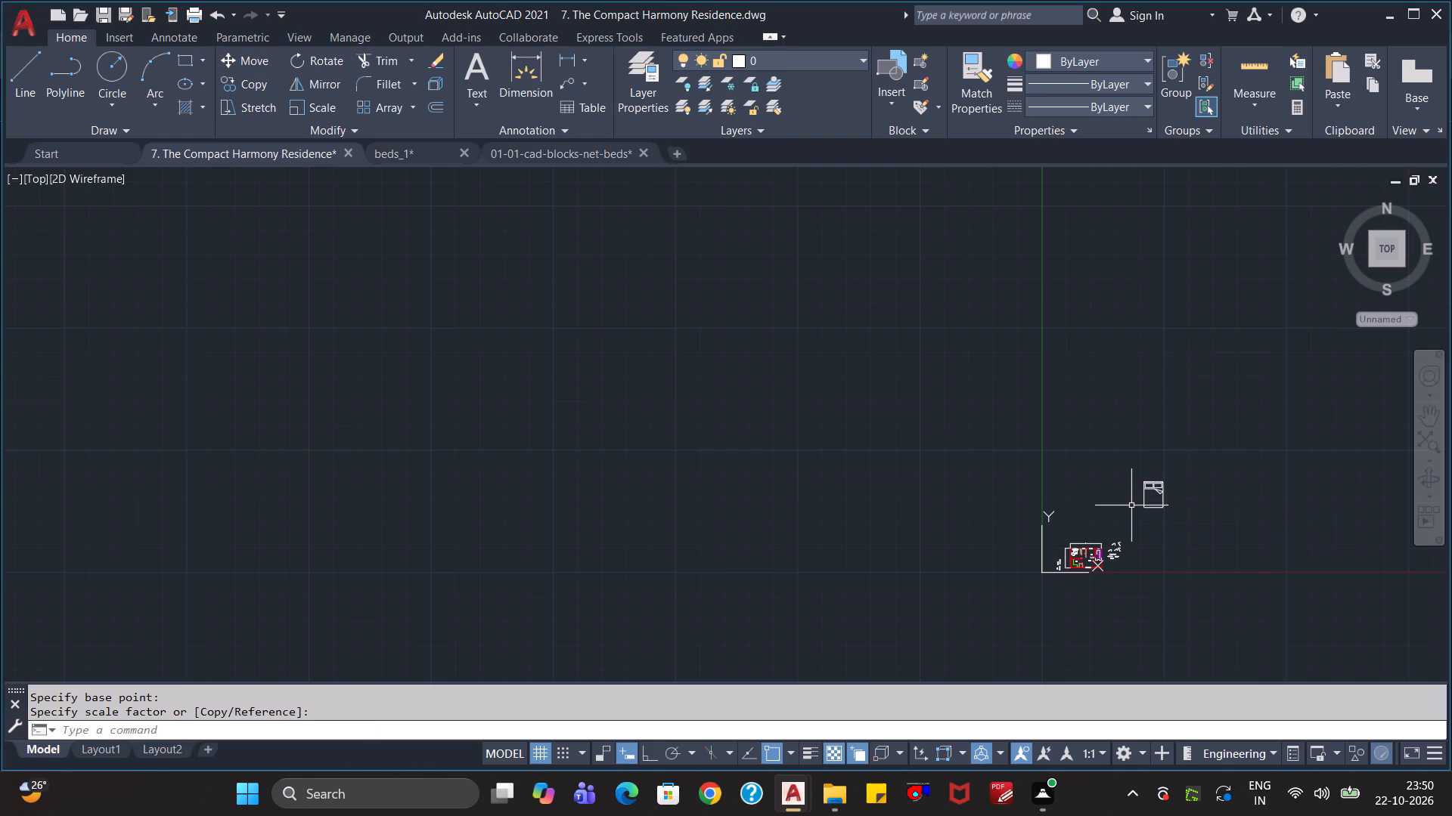
With Ortho on, rotate the double bed 90° counterclockwise about its lower-left corner so the headboard faces left.
scroll(1168, 523, up, 3)
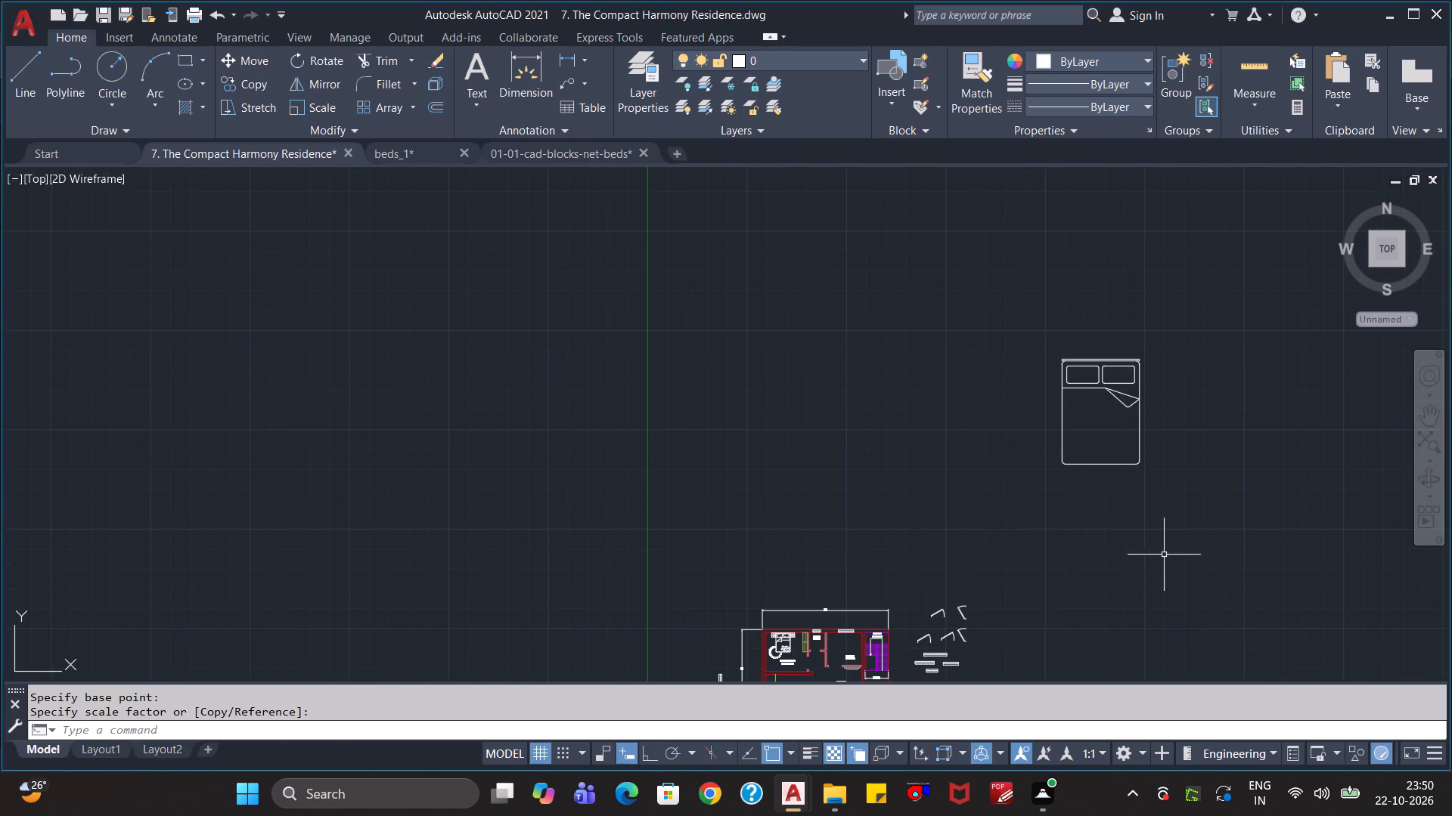
click(1166, 555)
click(1048, 348)
text(ro)
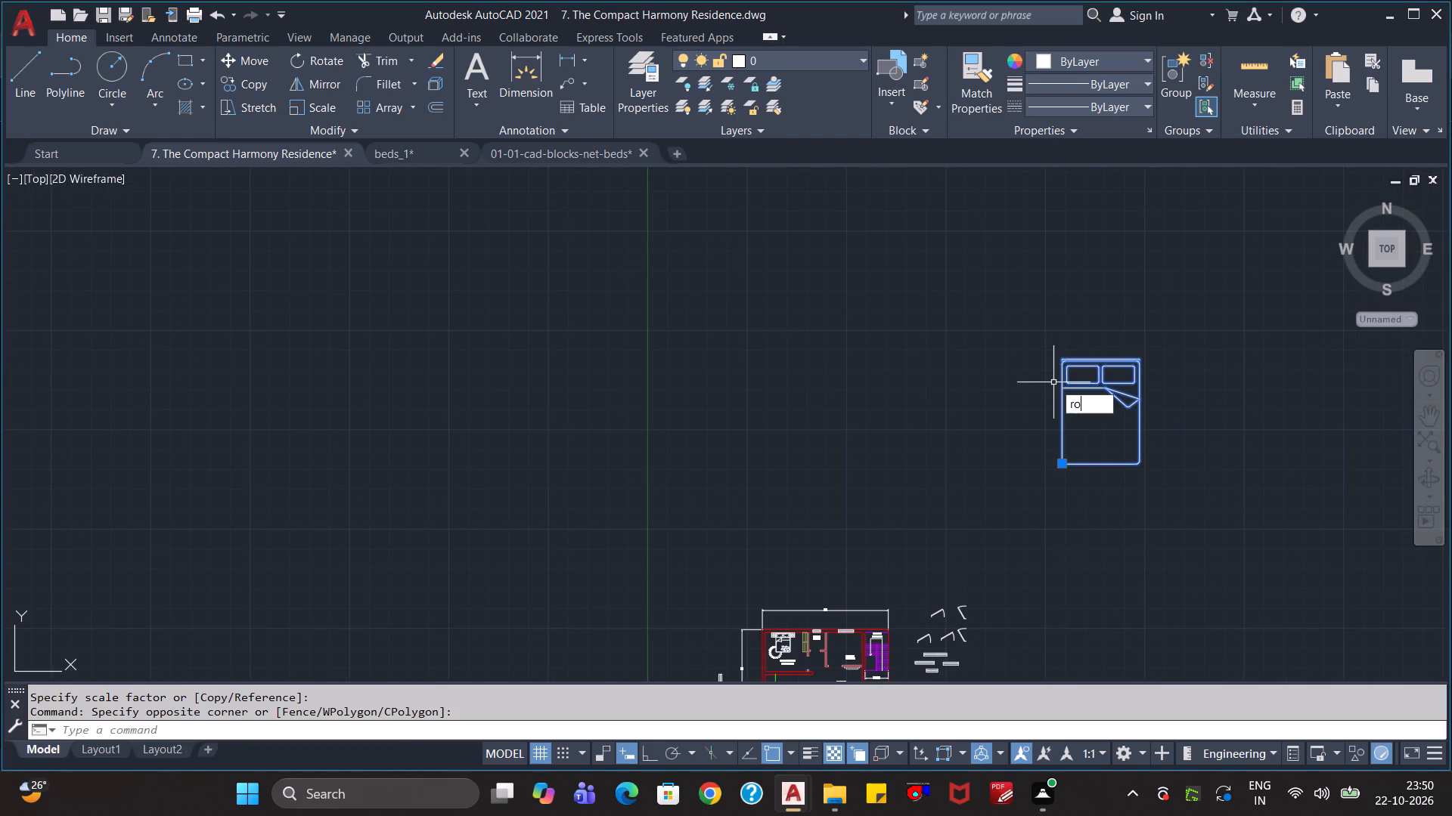
key(Return)
click(1065, 474)
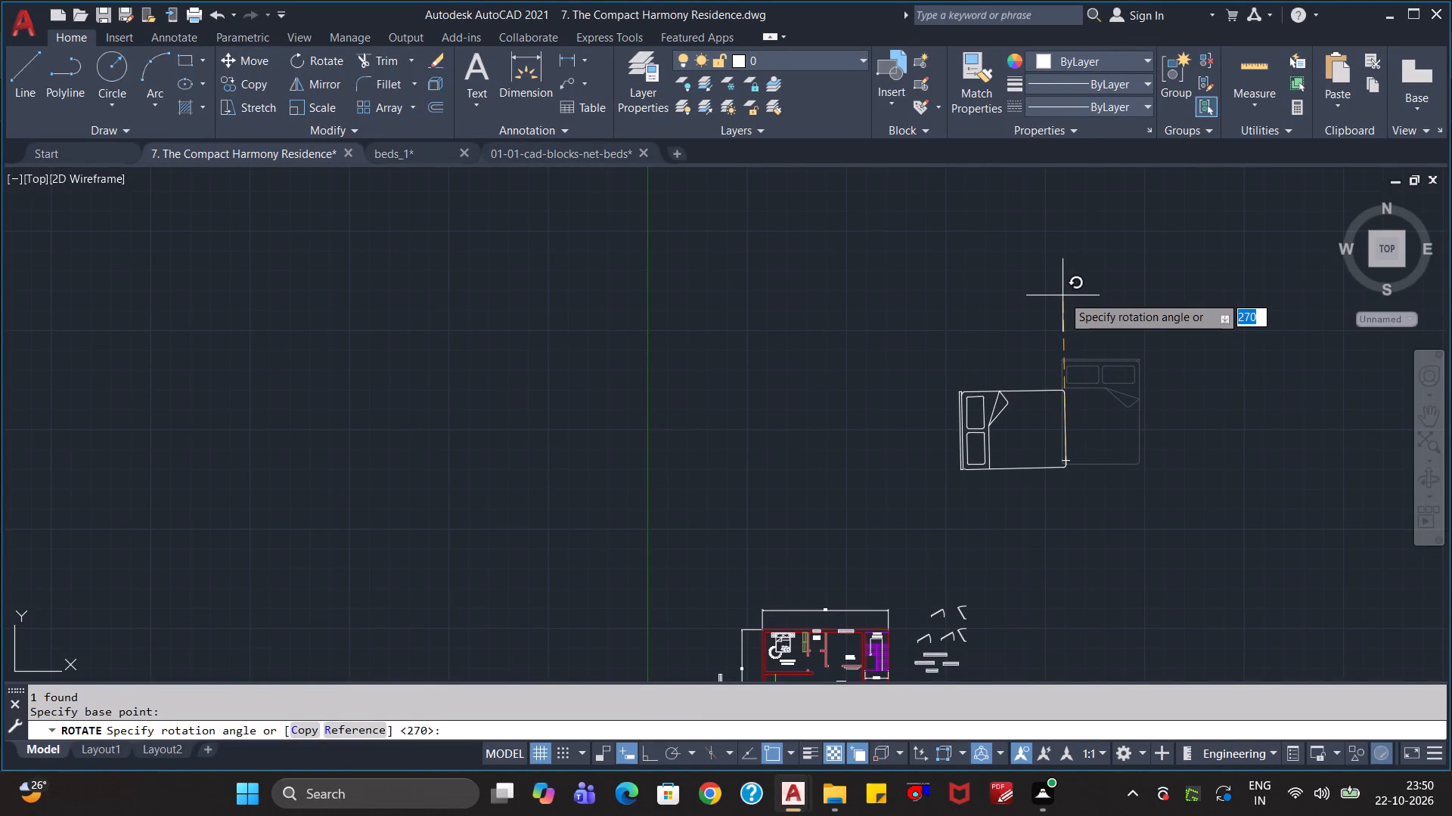
key(F8)
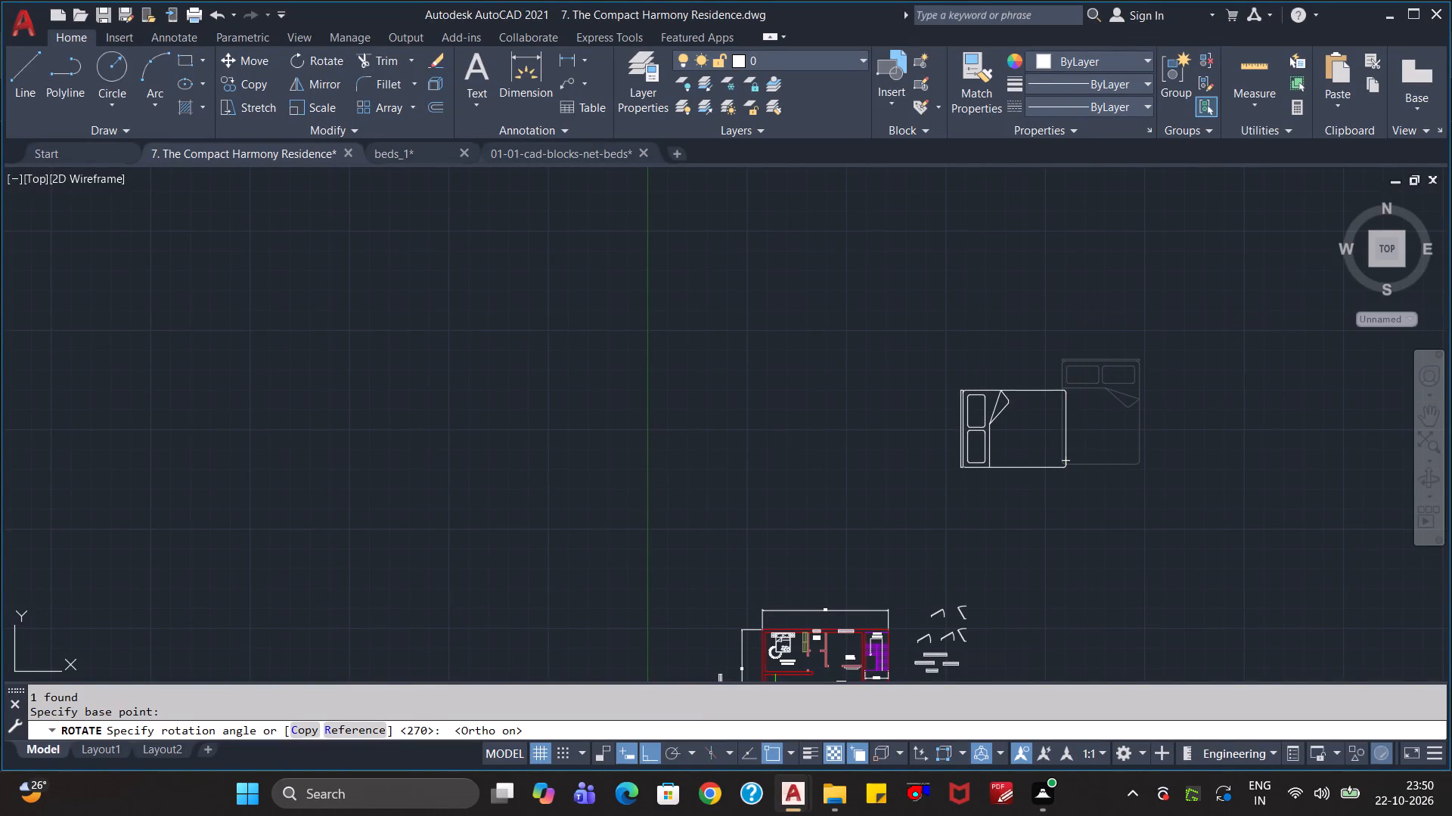
click(1063, 295)
With Ortho off, scale the rotated double bed down freehand to about one-third of its size from its lower-right corner.
click(1111, 492)
click(910, 359)
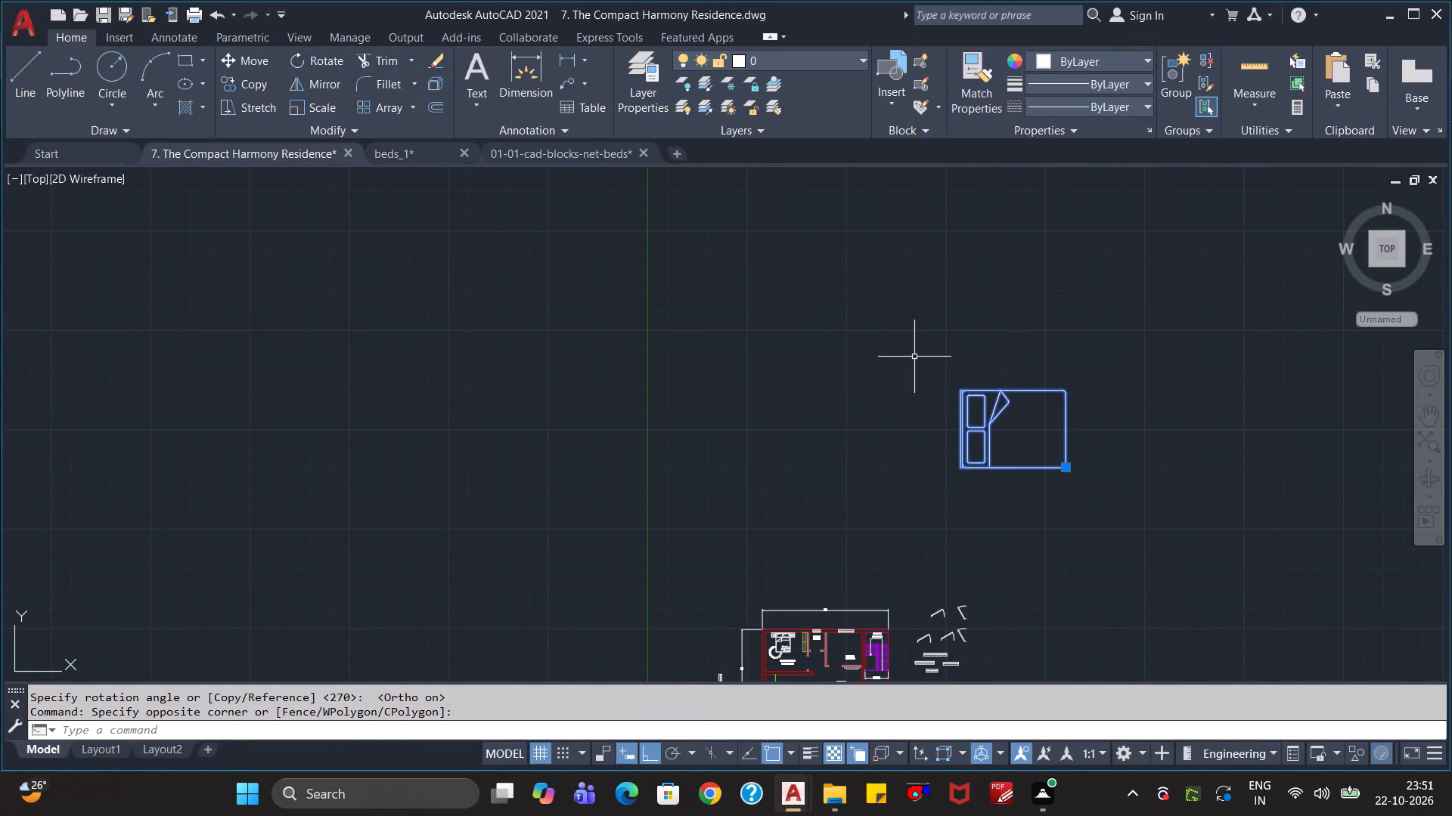
key(F8)
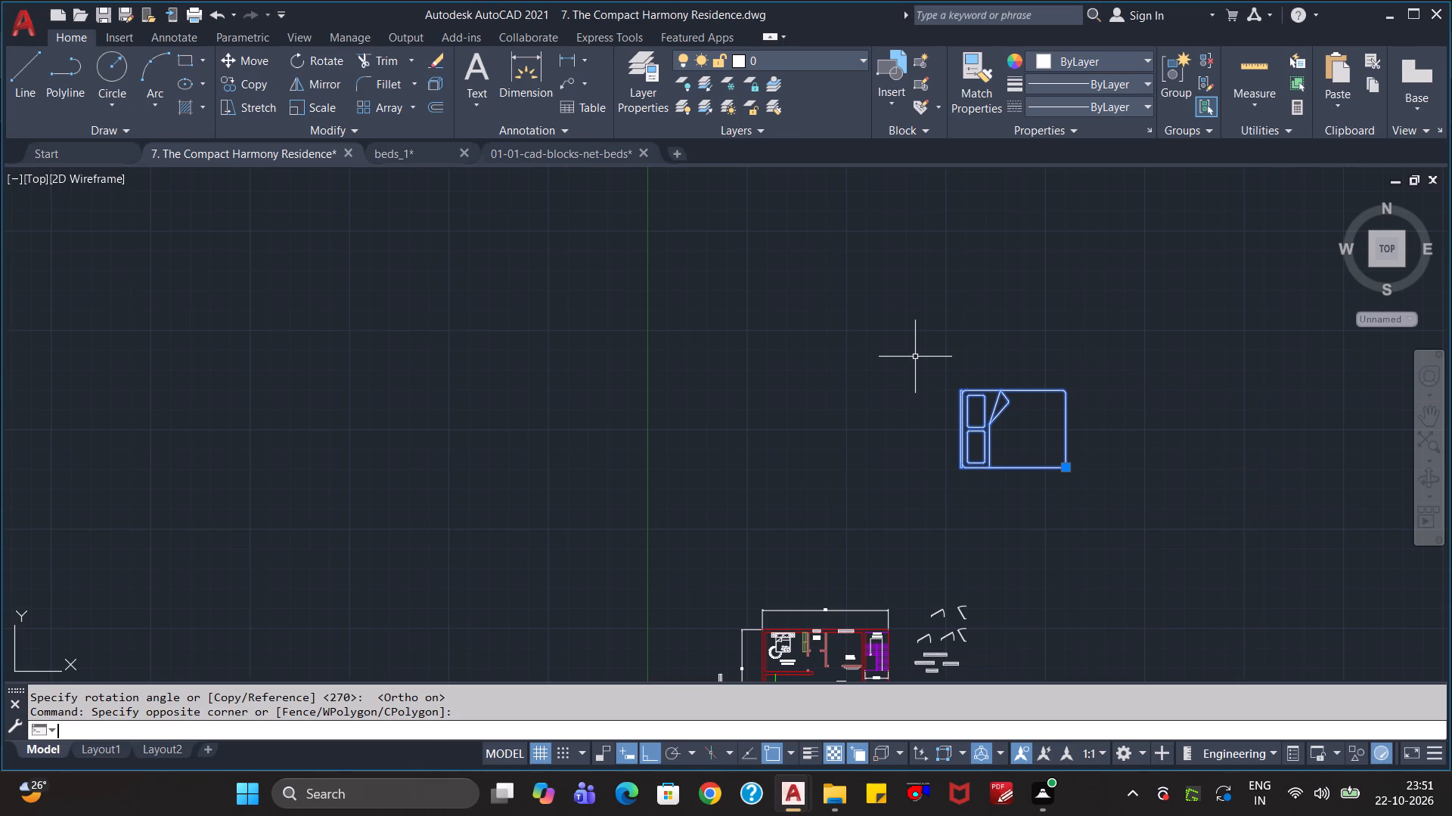
text(sc)
key(Return)
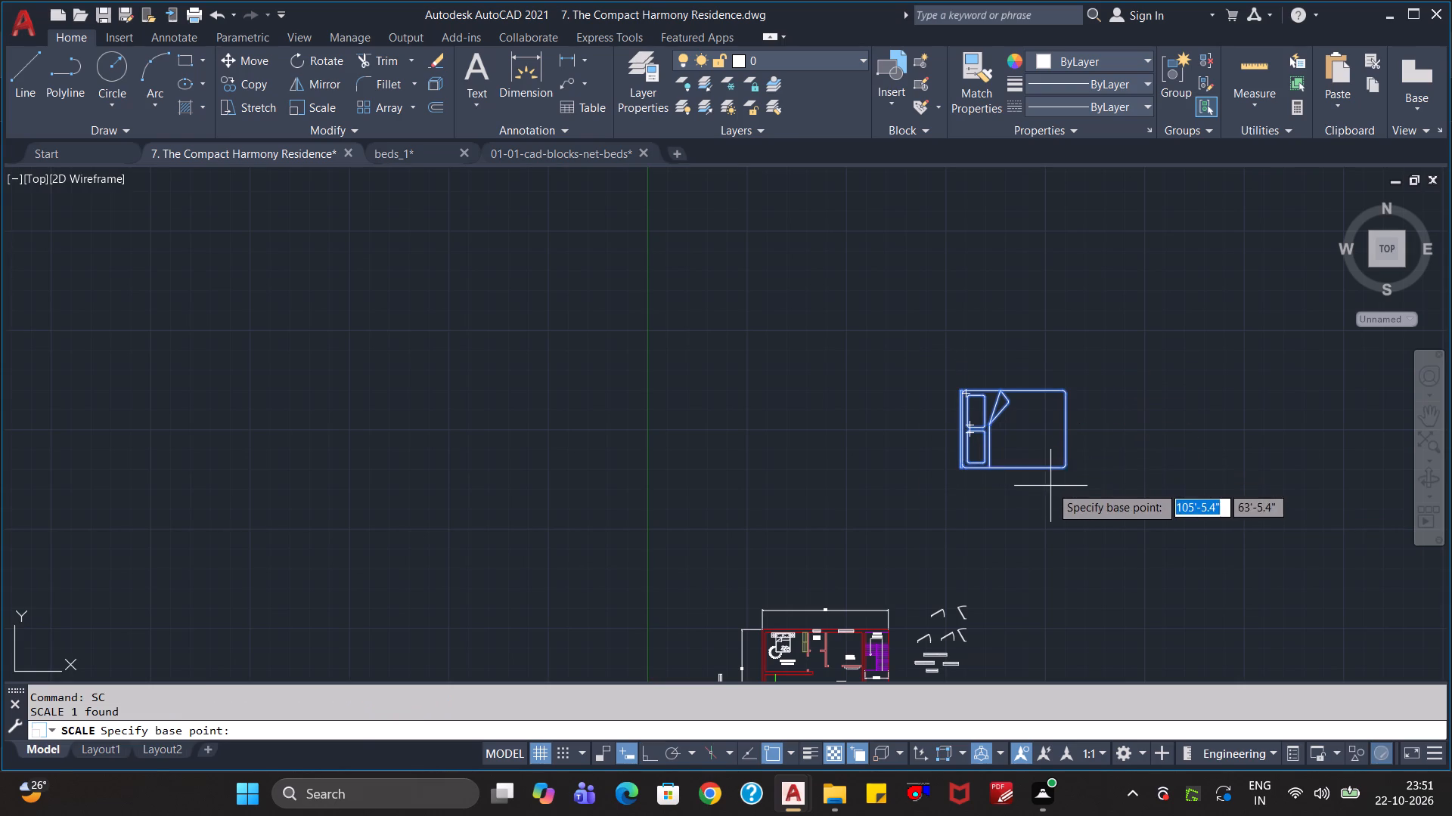
click(1060, 471)
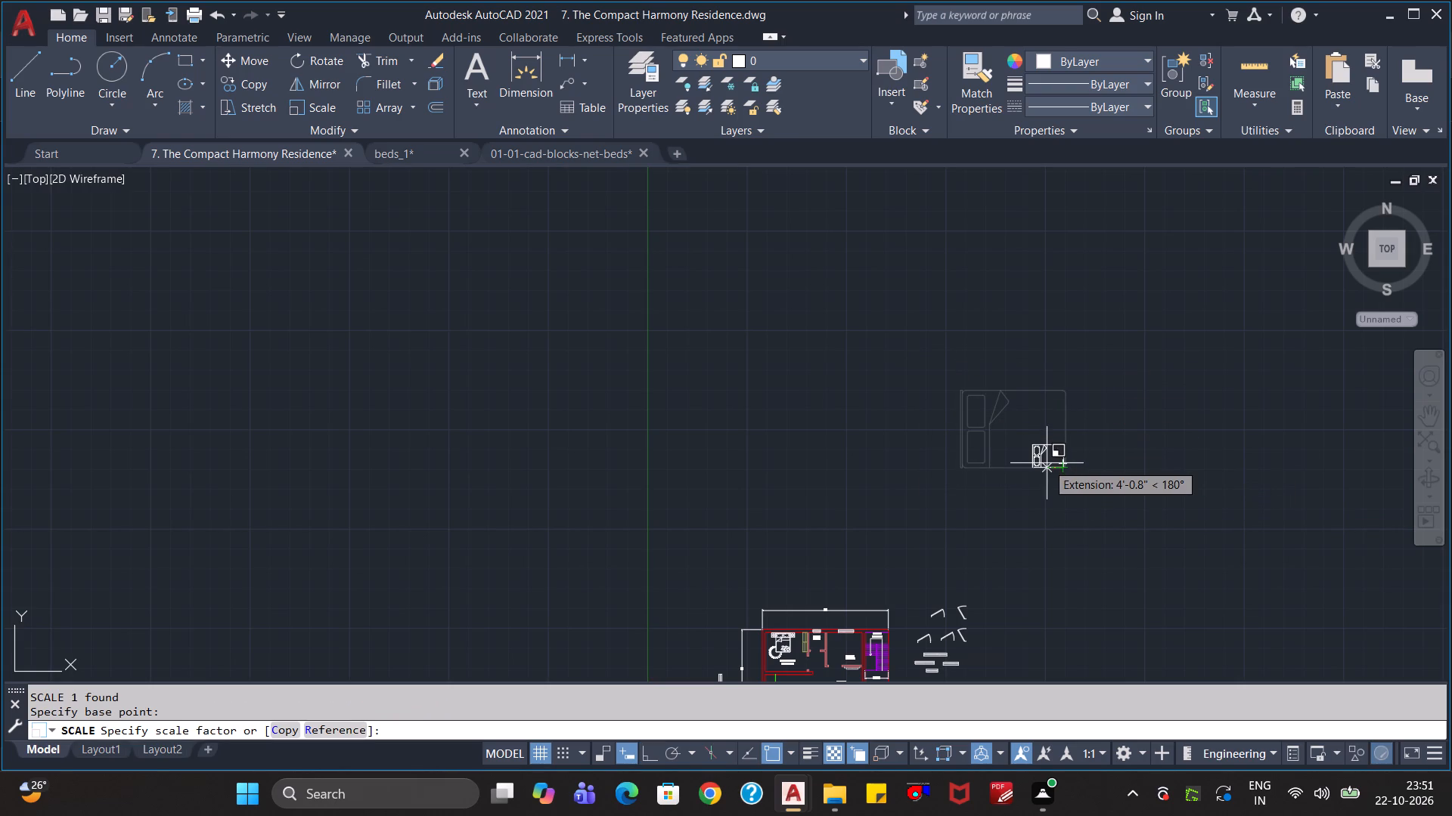
click(1047, 463)
Move the double bed into the Bedroom, with its headboard against the bathroom-side wall and its side along the upper wall.
click(1088, 497)
click(1013, 398)
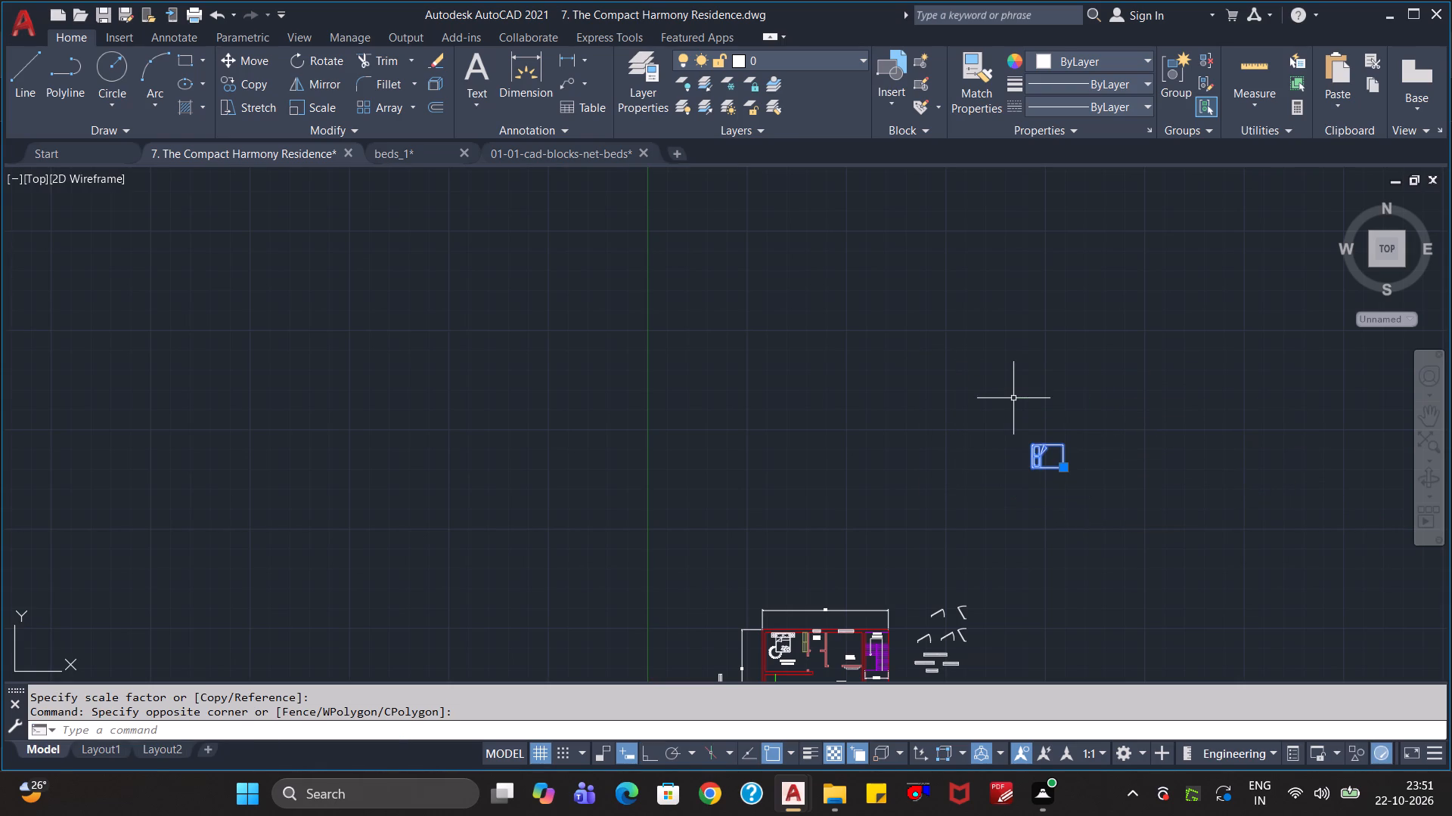
key(m)
key(Return)
click(1066, 465)
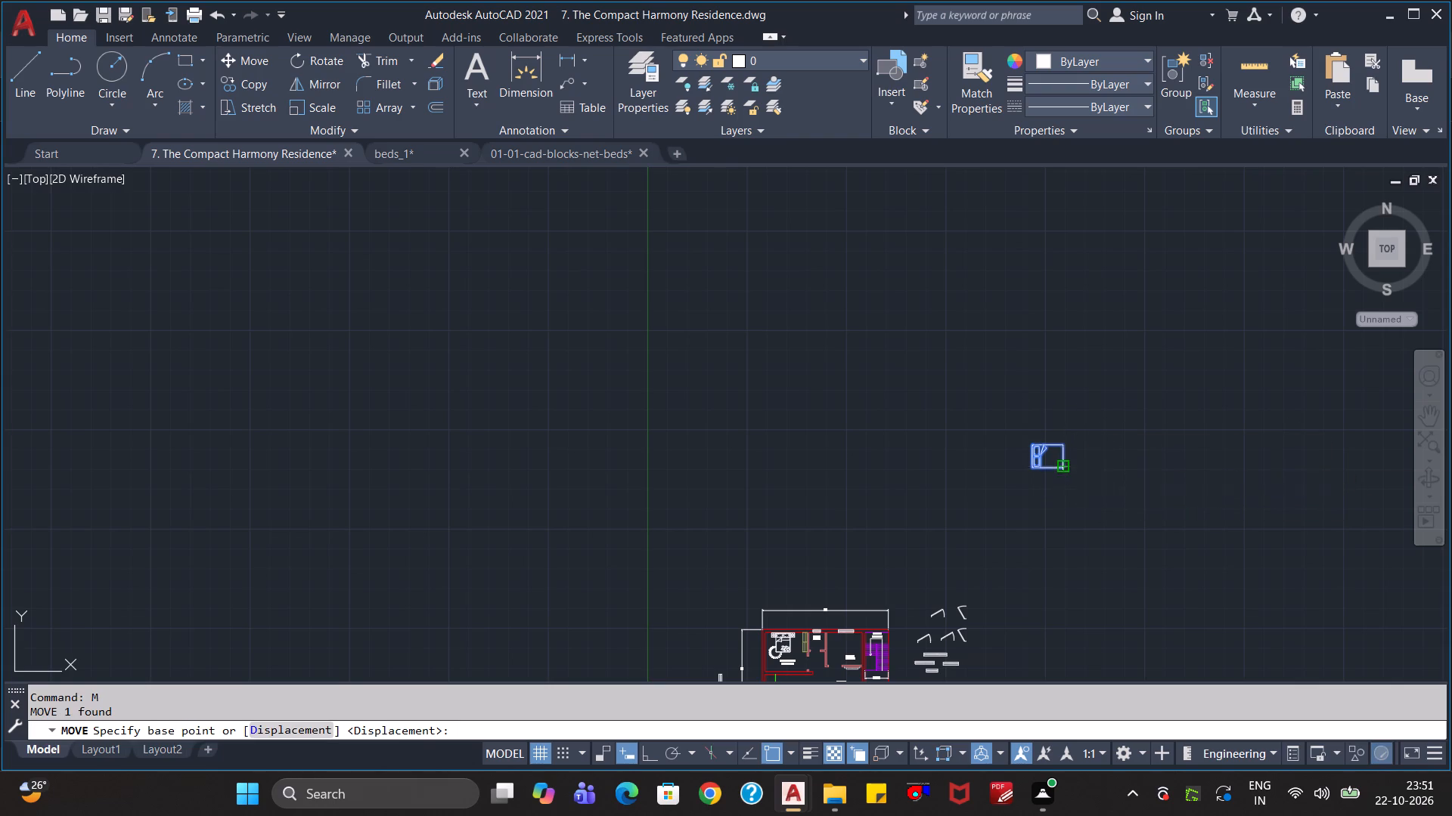
scroll(857, 639, up, 3)
middle_drag(826, 654, 929, 251)
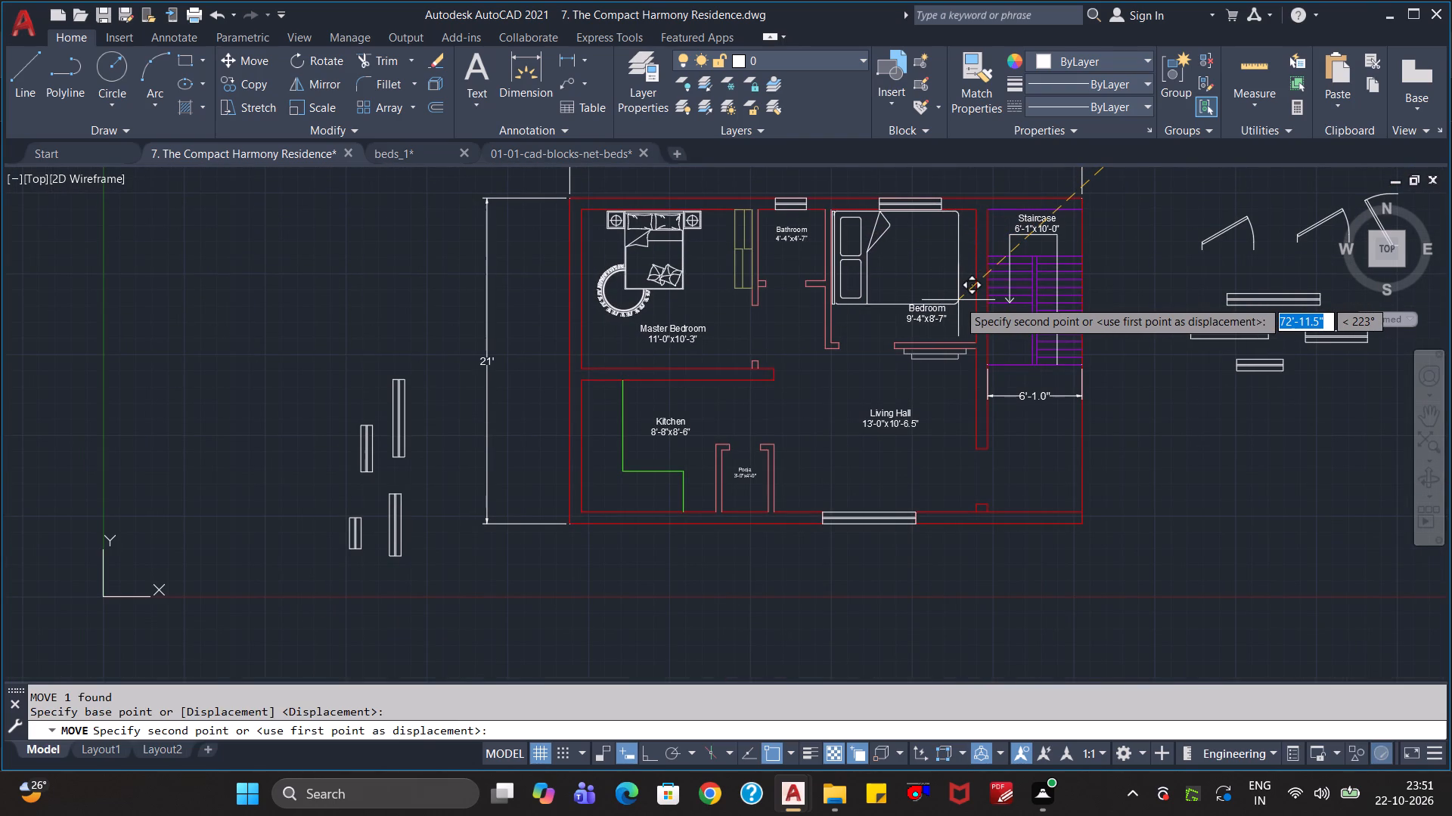
scroll(958, 300, up, 2)
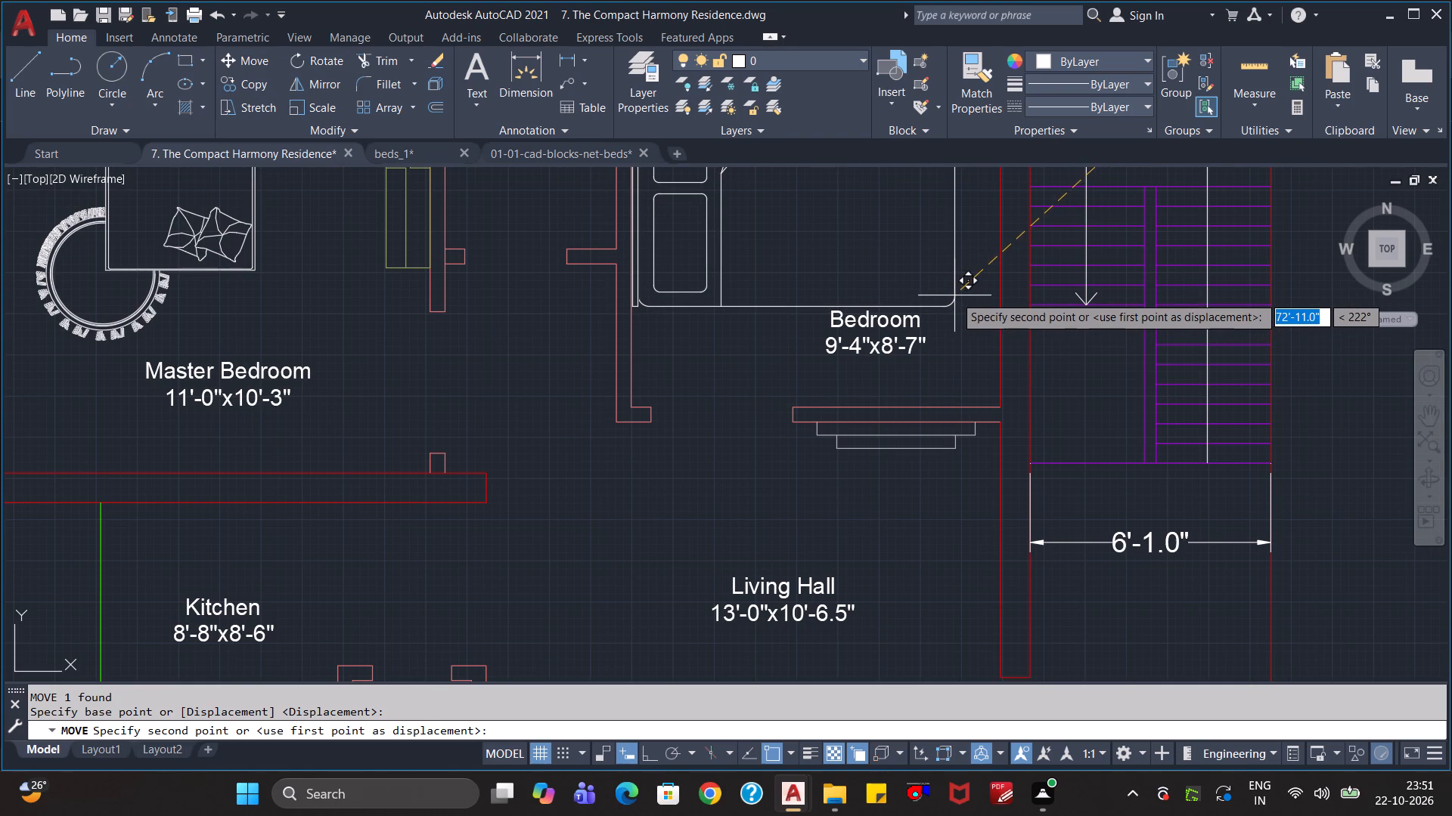
click(954, 295)
scroll(957, 342, down, 1)
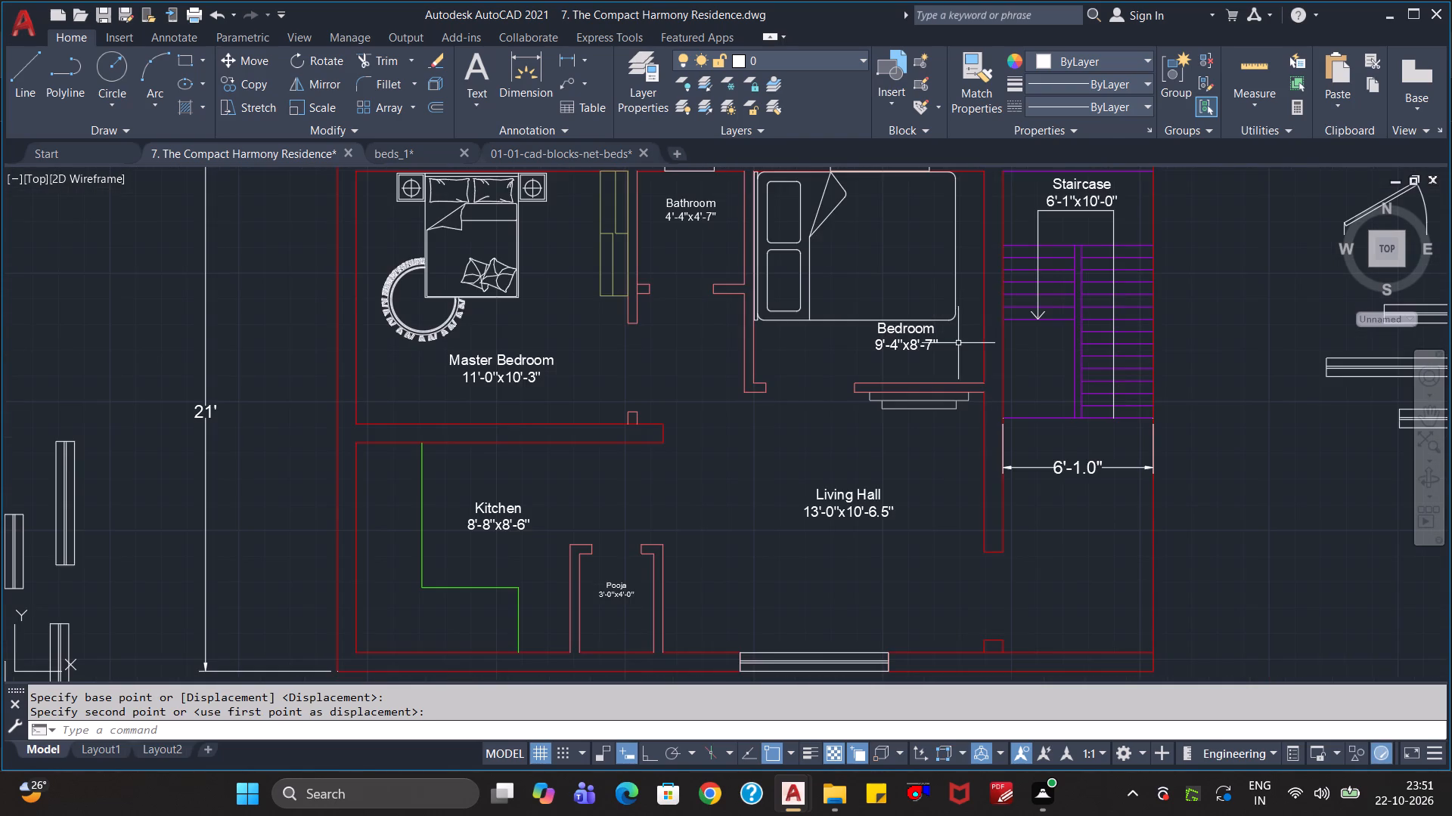
Scale the Bedroom's double bed down freehand to about 0.83 of its size, using a base point near its lower-right corner.
middle_drag(973, 267, 968, 314)
scroll(970, 277, down, 1)
scroll(968, 317, up, 1)
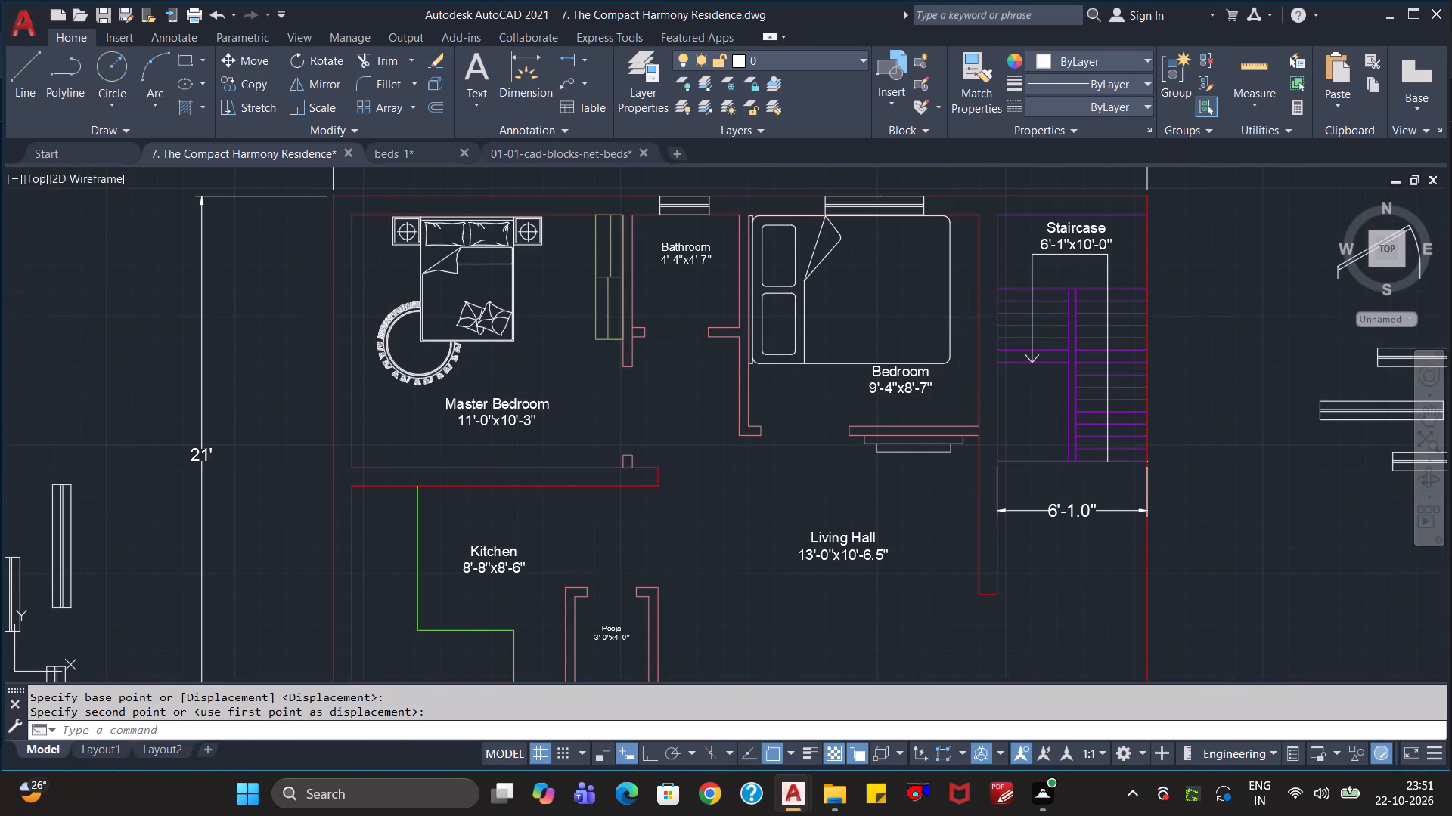
click(964, 338)
click(942, 329)
text(sc)
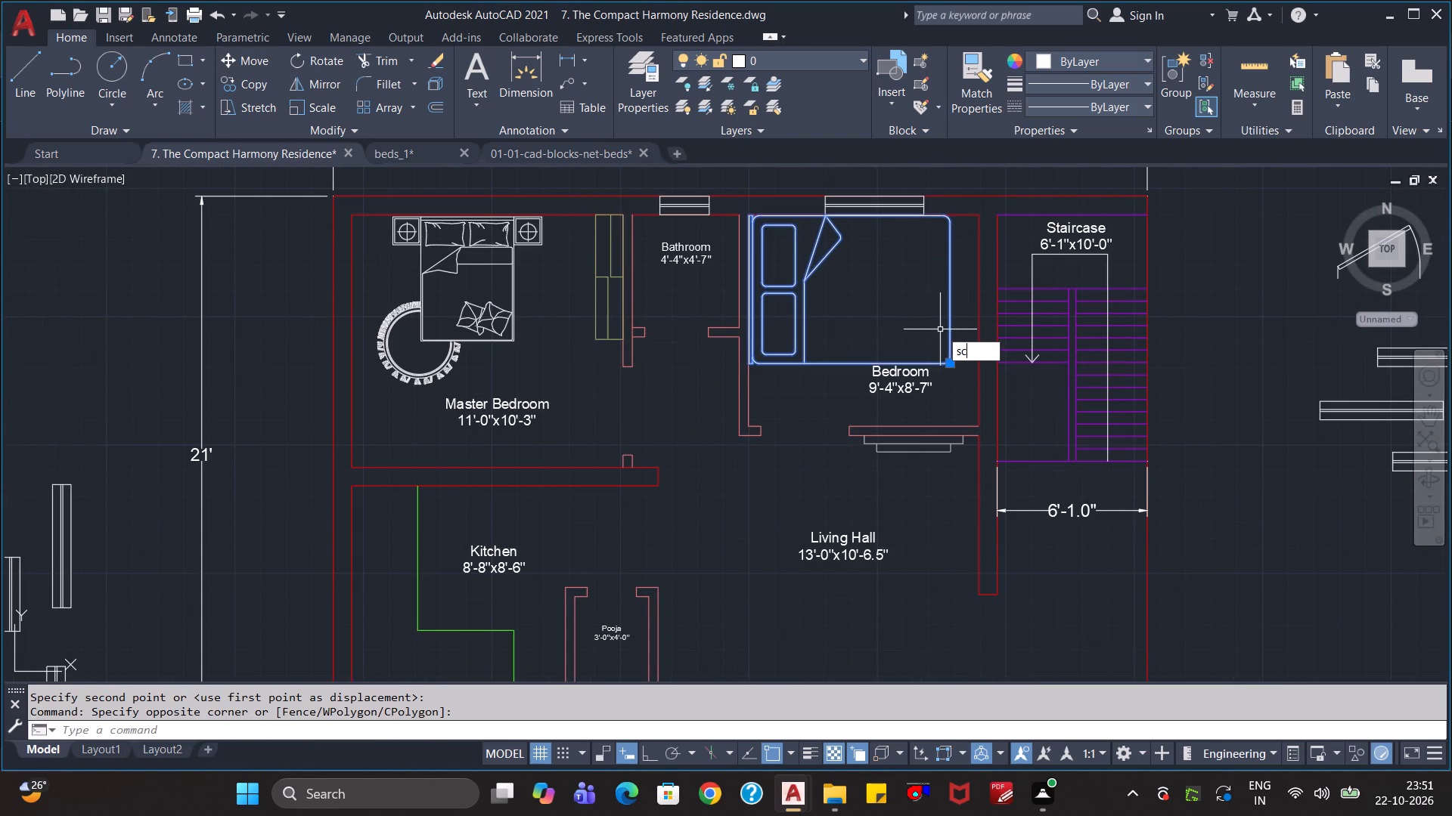
key(Return)
click(938, 364)
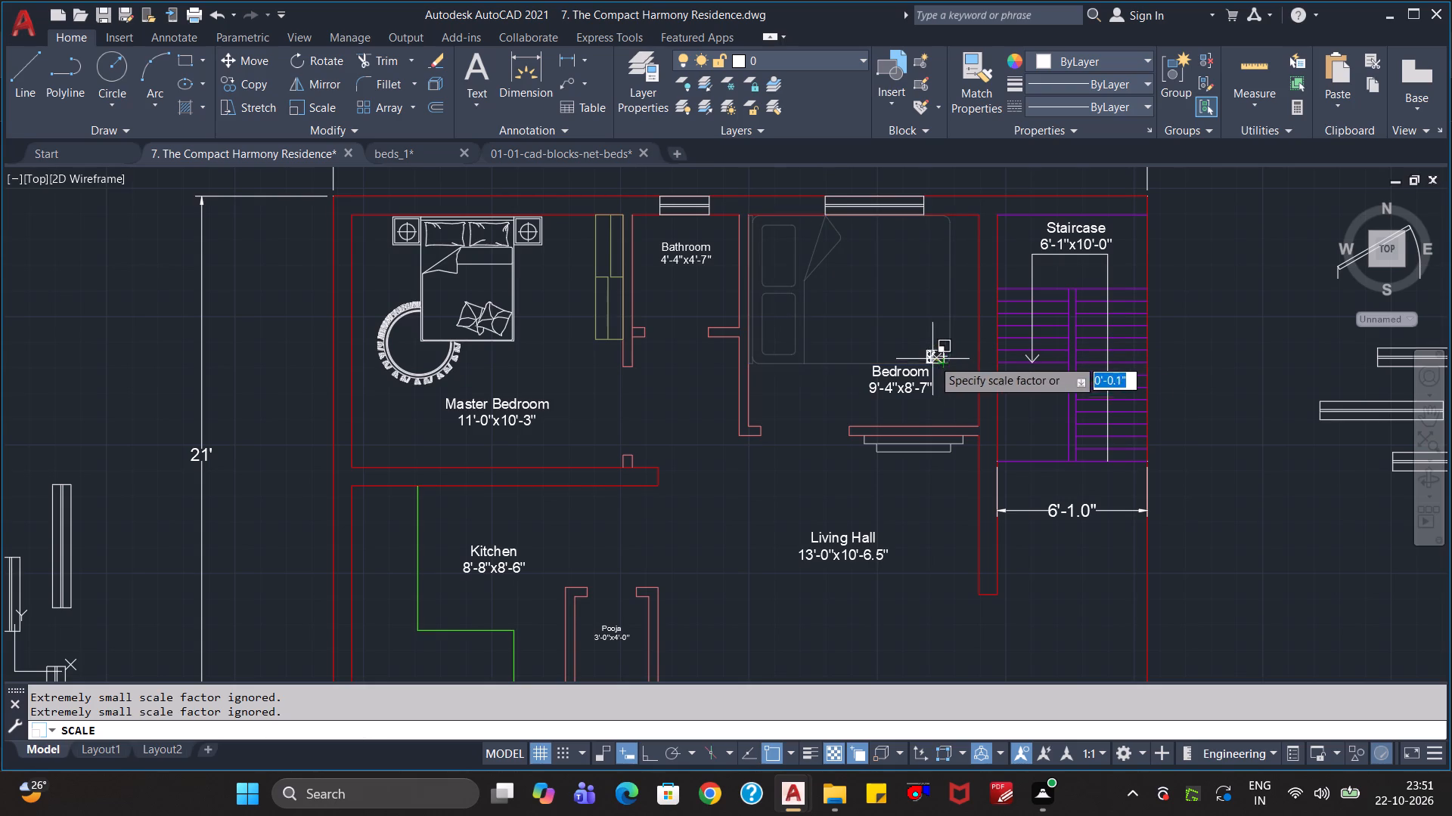
click(874, 317)
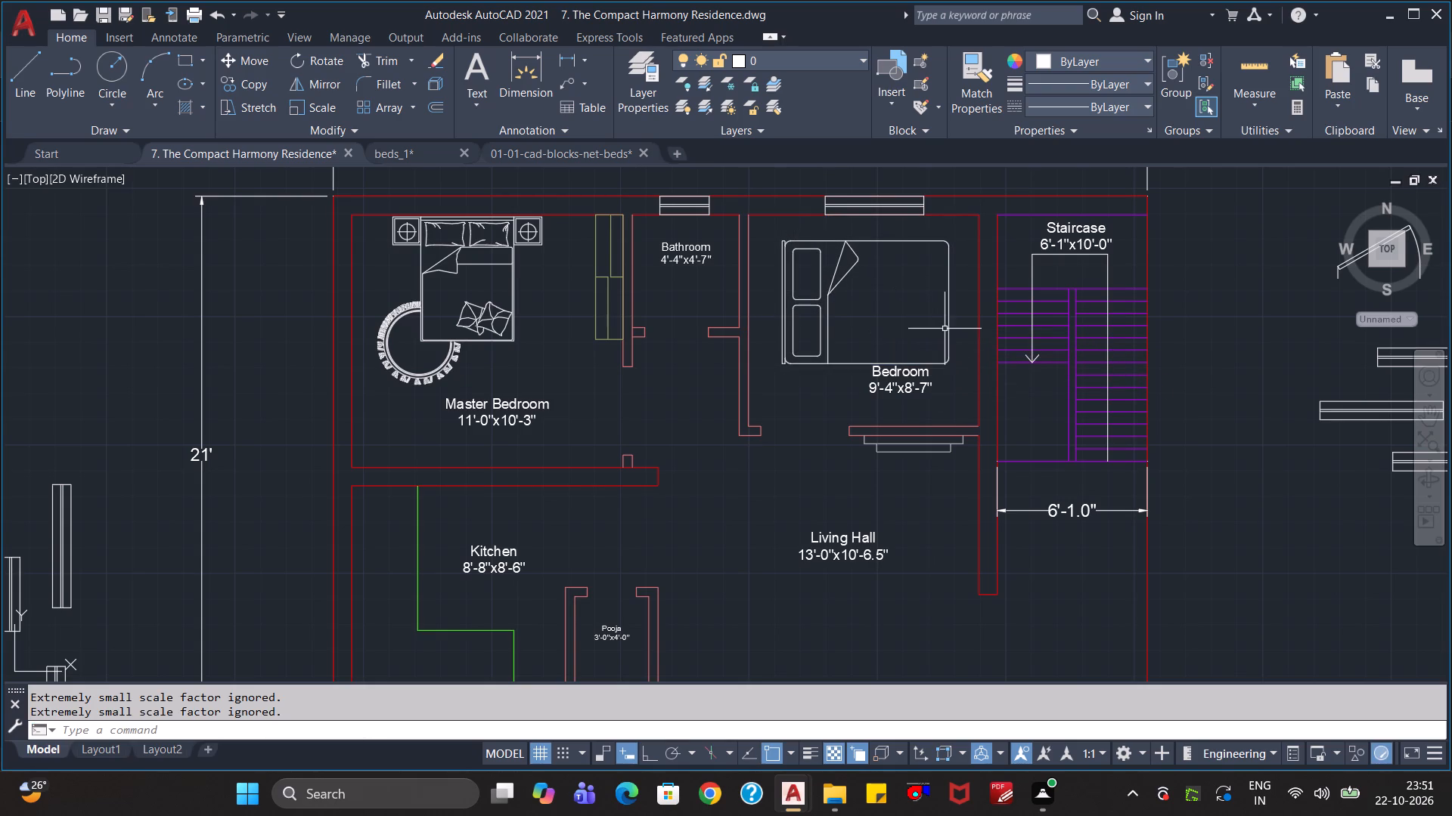
Move the Bedroom's double bed left so its headboard sits against the bathroom-side wall.
click(960, 320)
click(935, 325)
key(m)
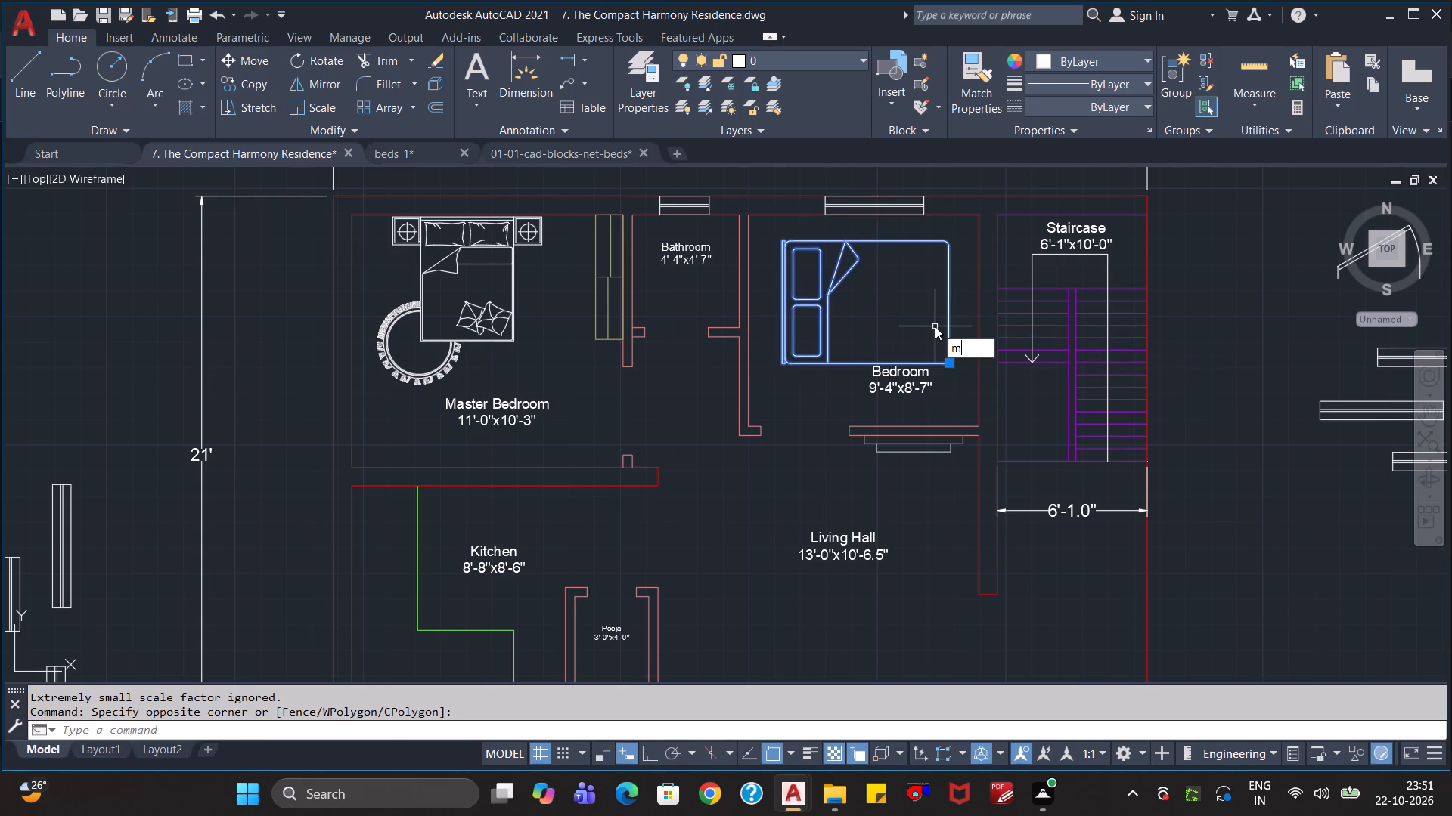
key(Return)
click(800, 357)
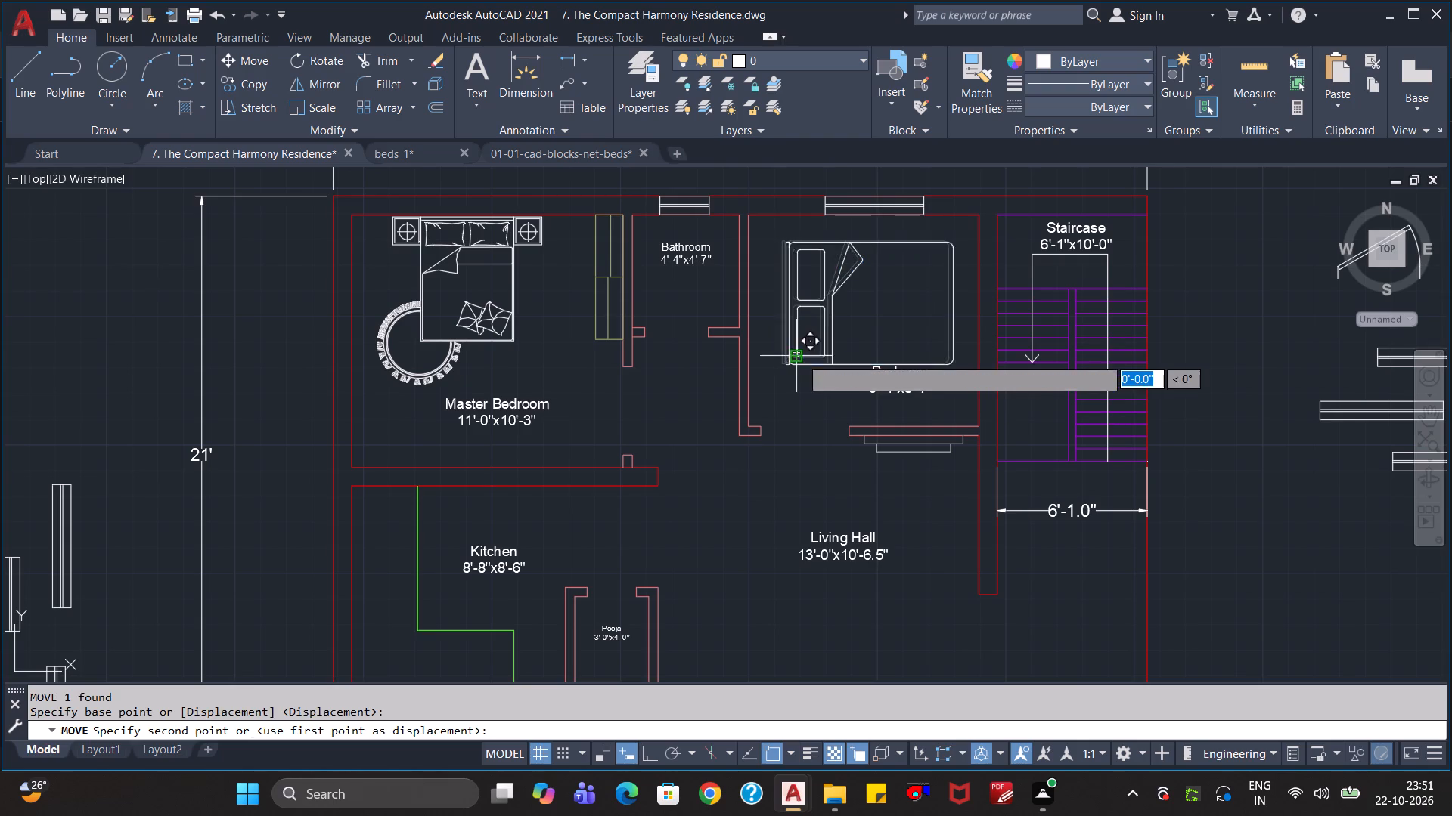
scroll(765, 352, up, 2)
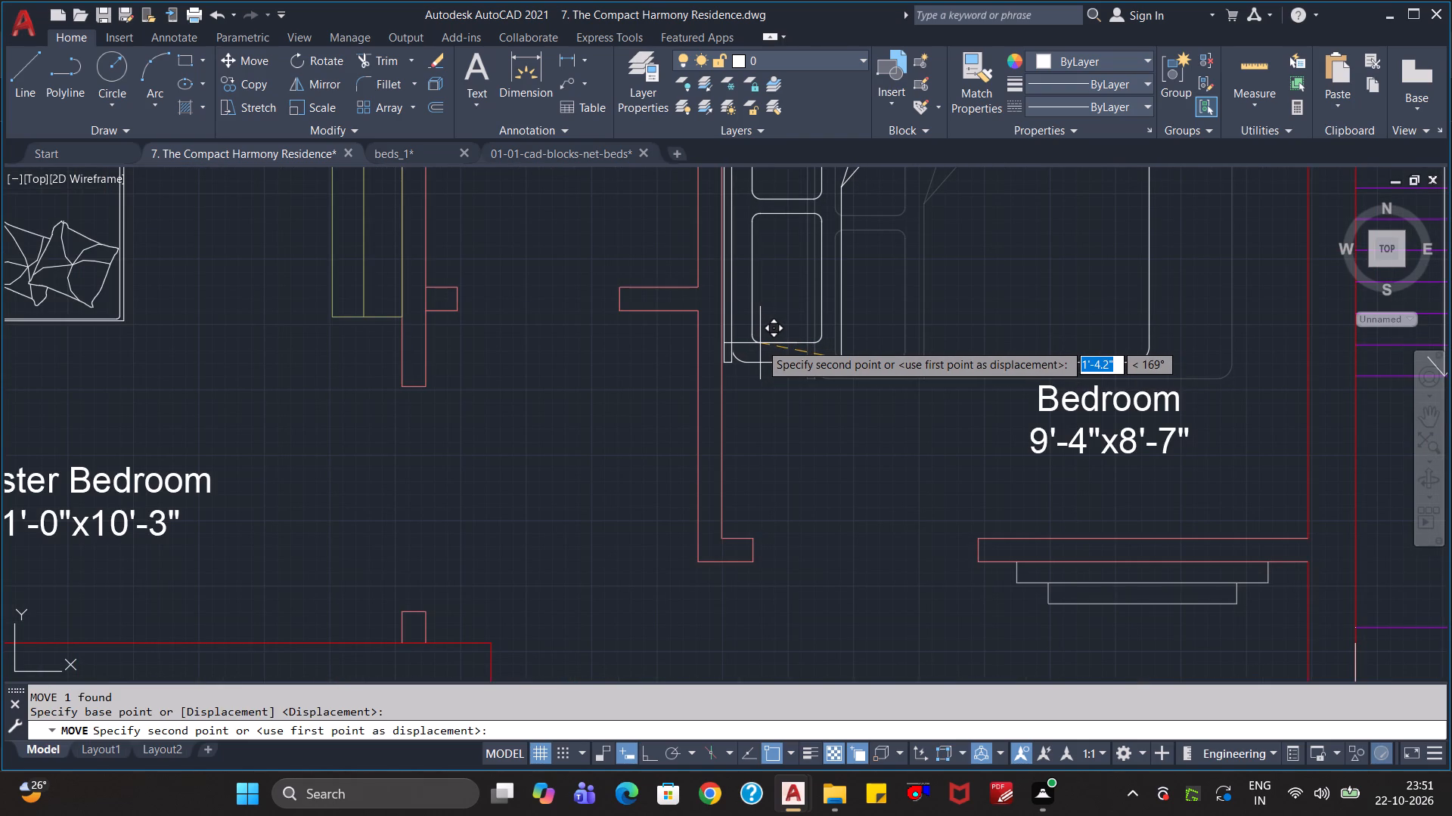
click(760, 343)
scroll(786, 381, down, 2)
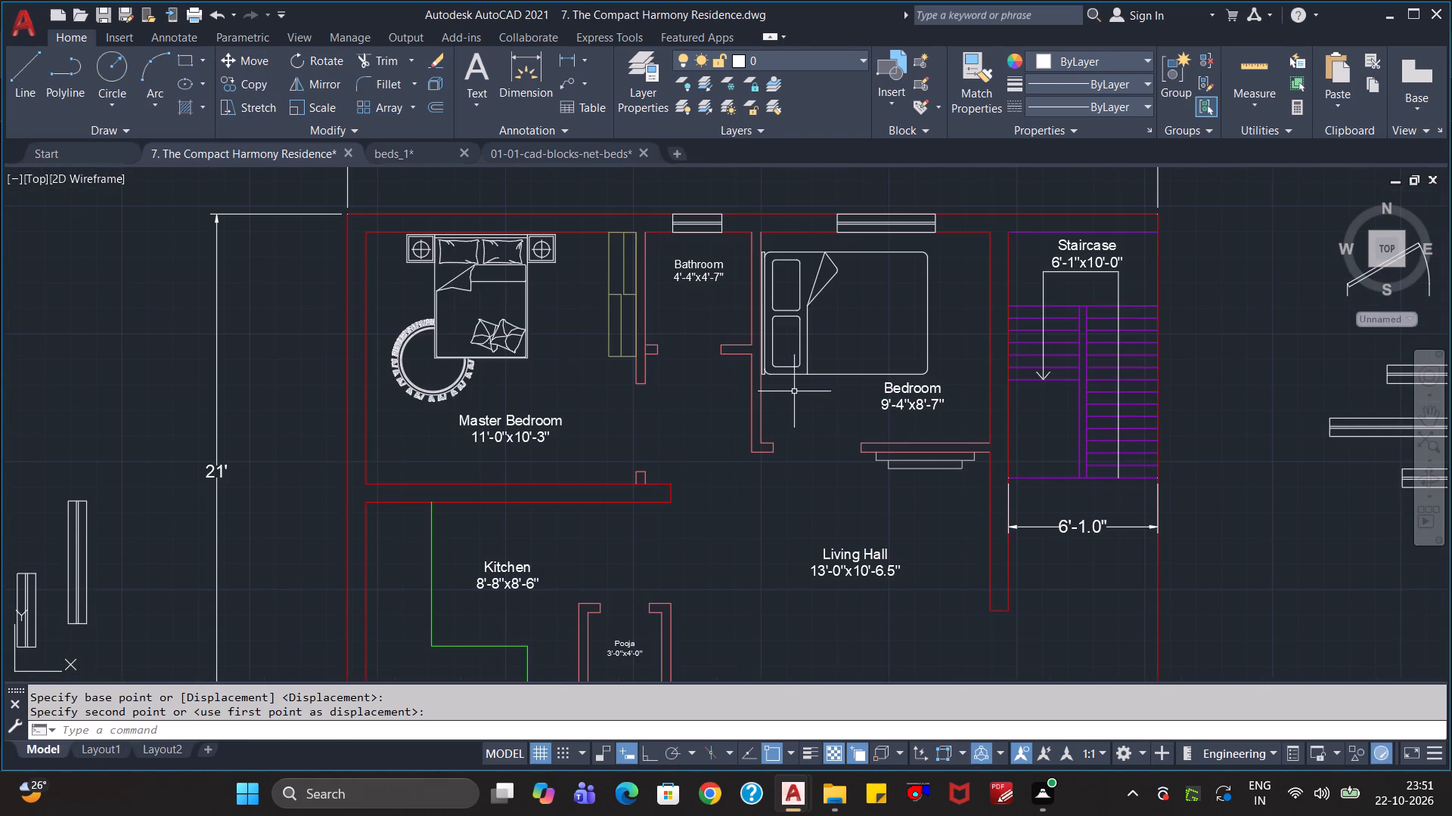
key(Escape)
key(Escape)
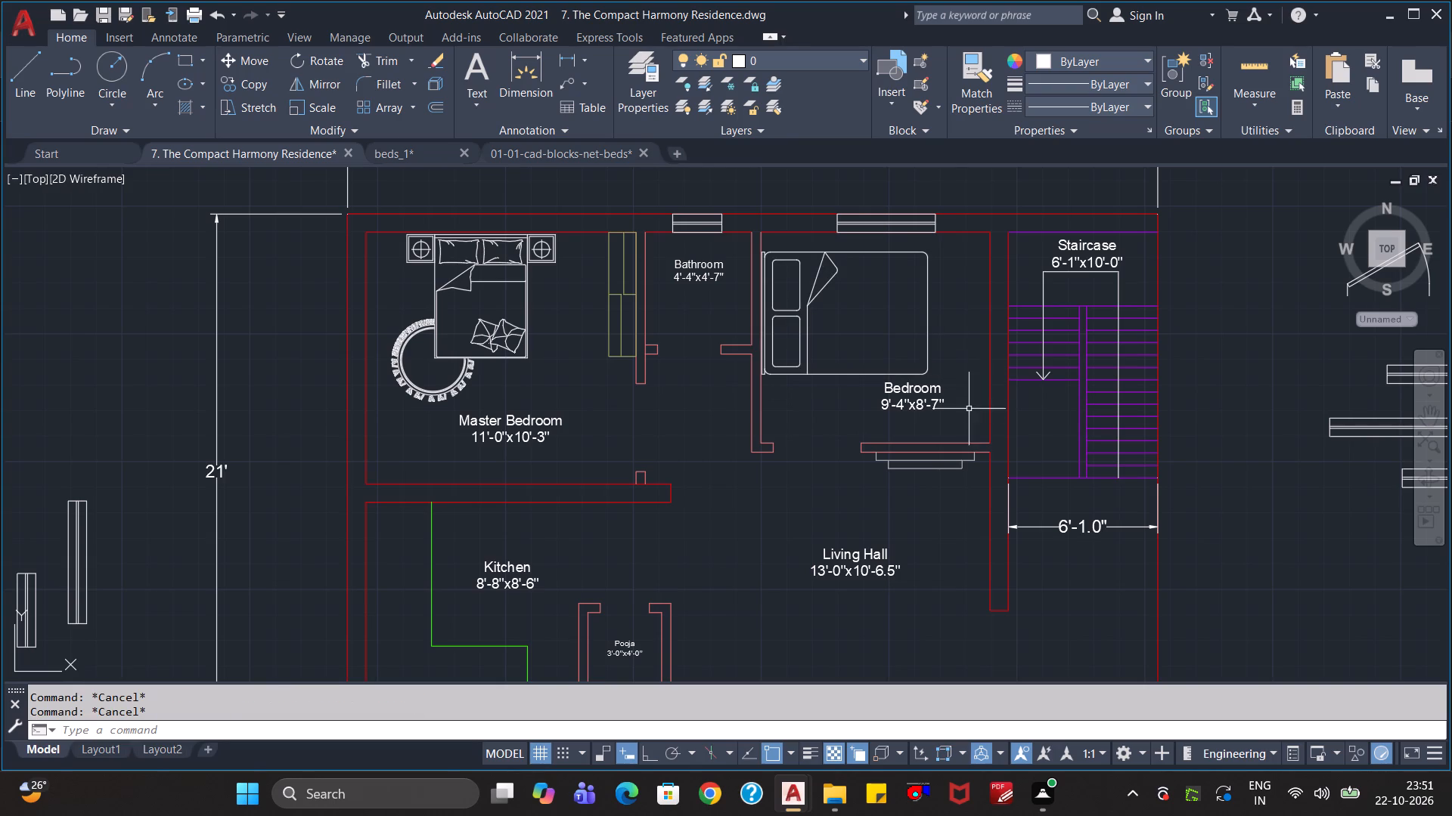
Close the 01-01-cad-blocks-net-beds and beds_1 block drawings, leaving the floor plan open.
scroll(951, 440, down, 1)
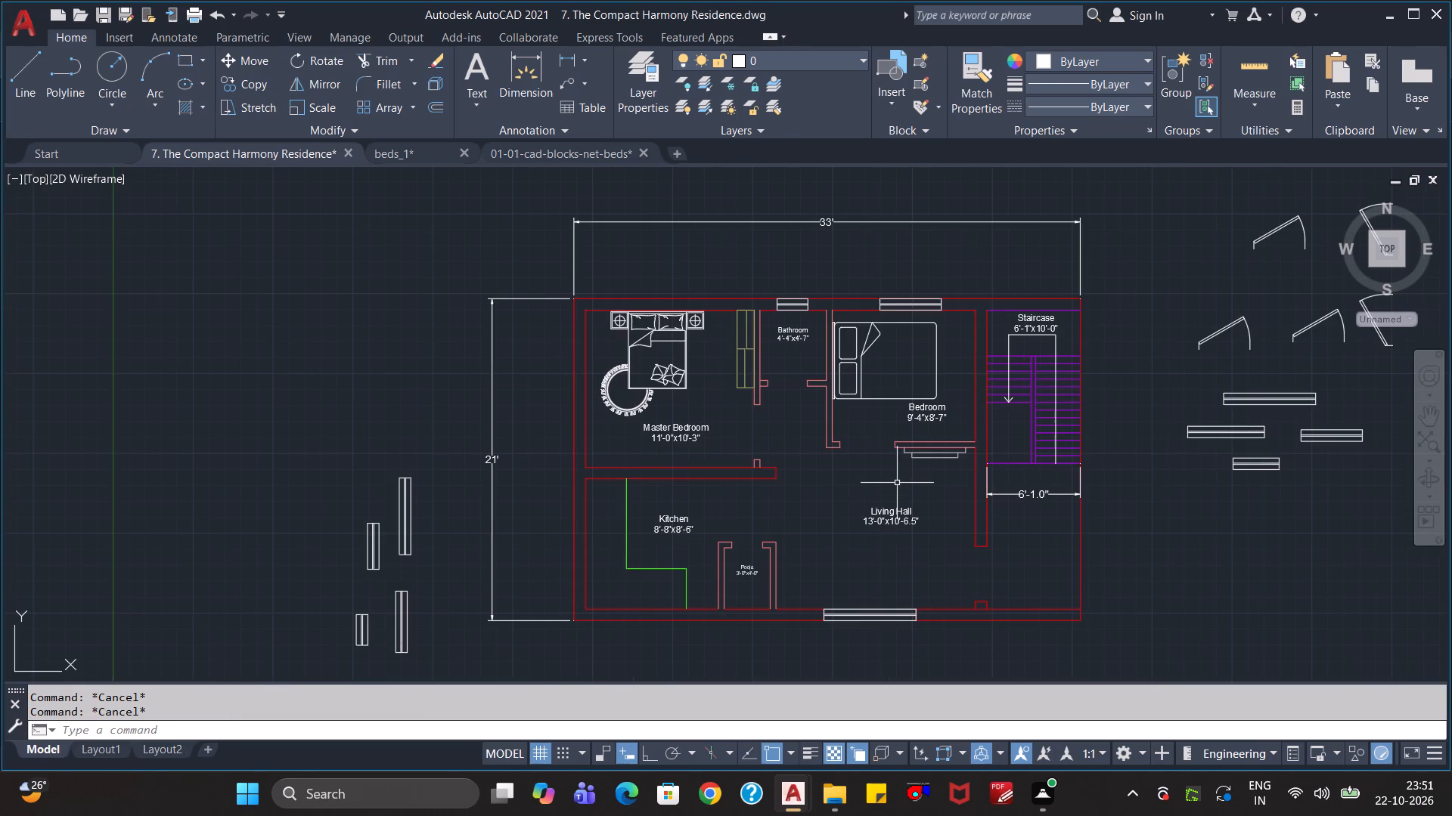
scroll(941, 538, up, 1)
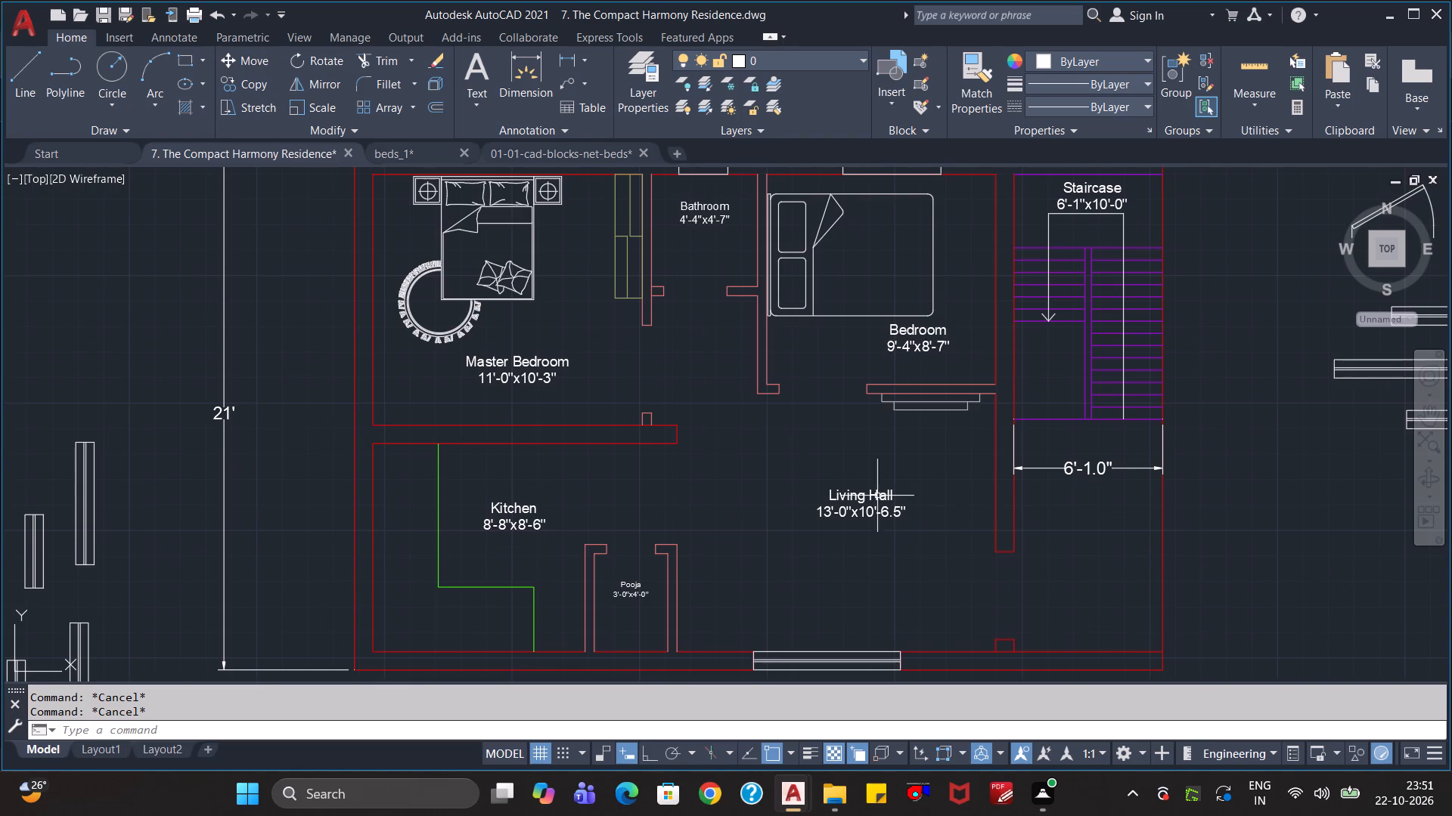
click(647, 152)
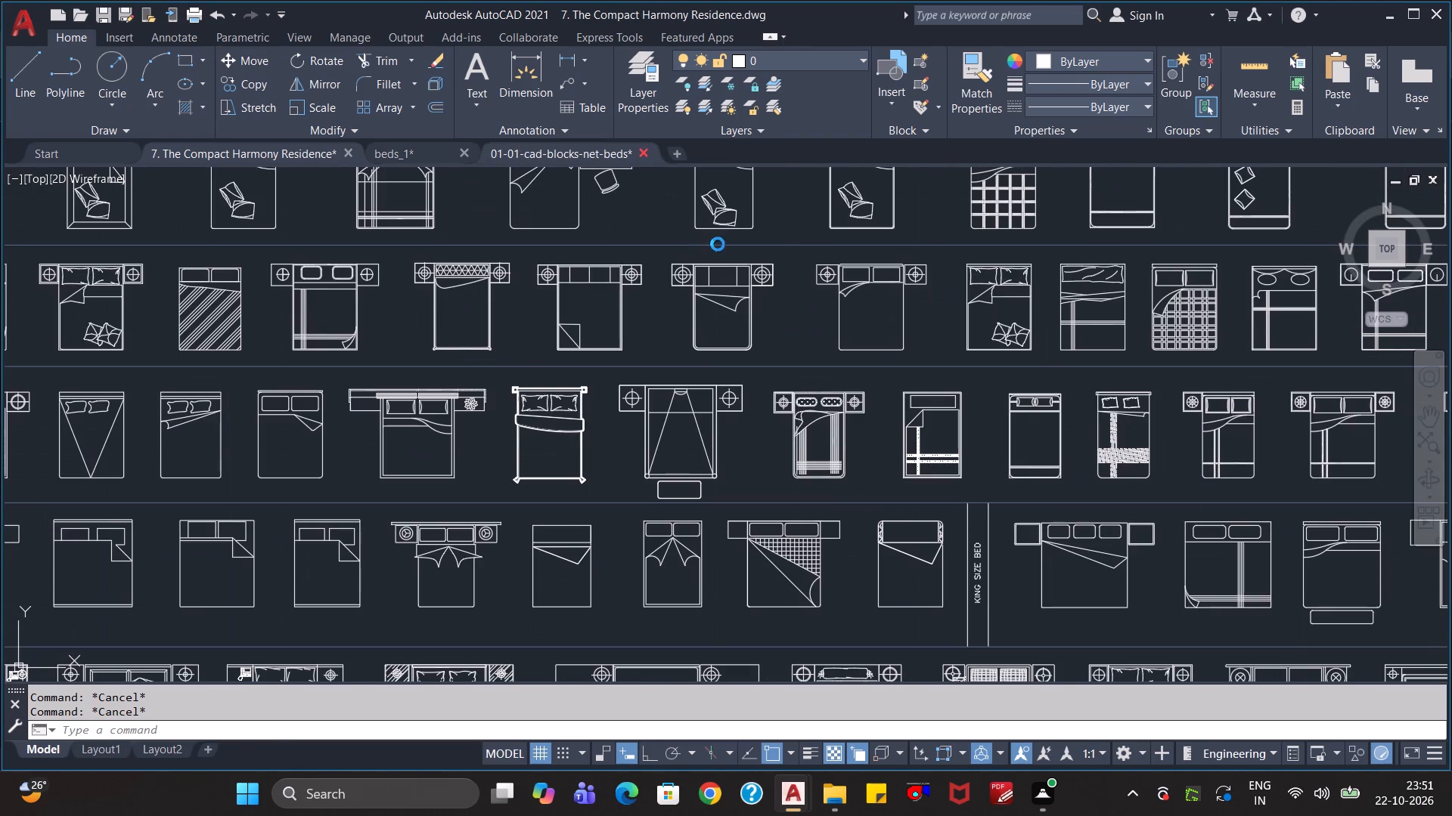
click(792, 438)
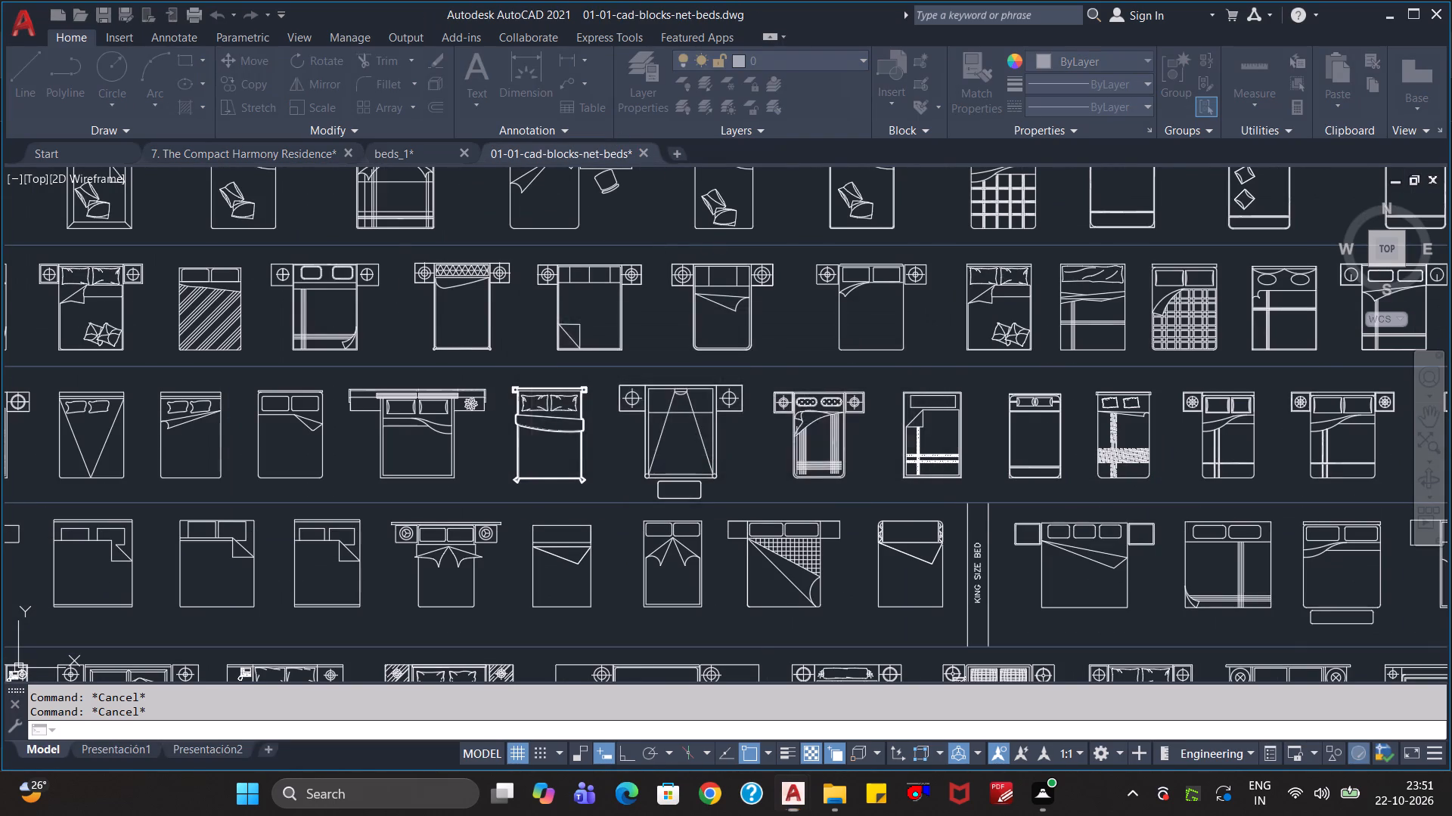
click(463, 151)
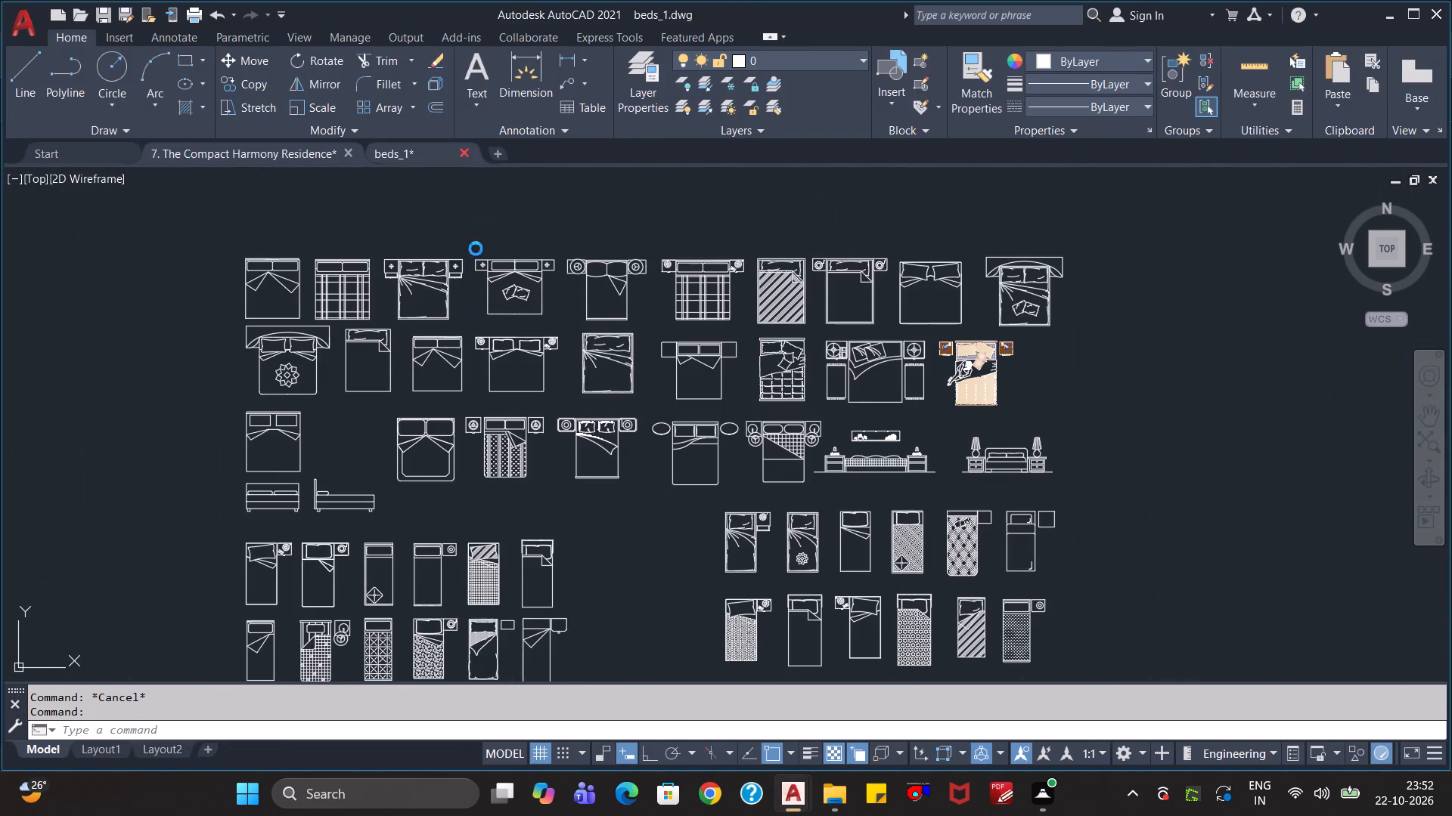
click(771, 436)
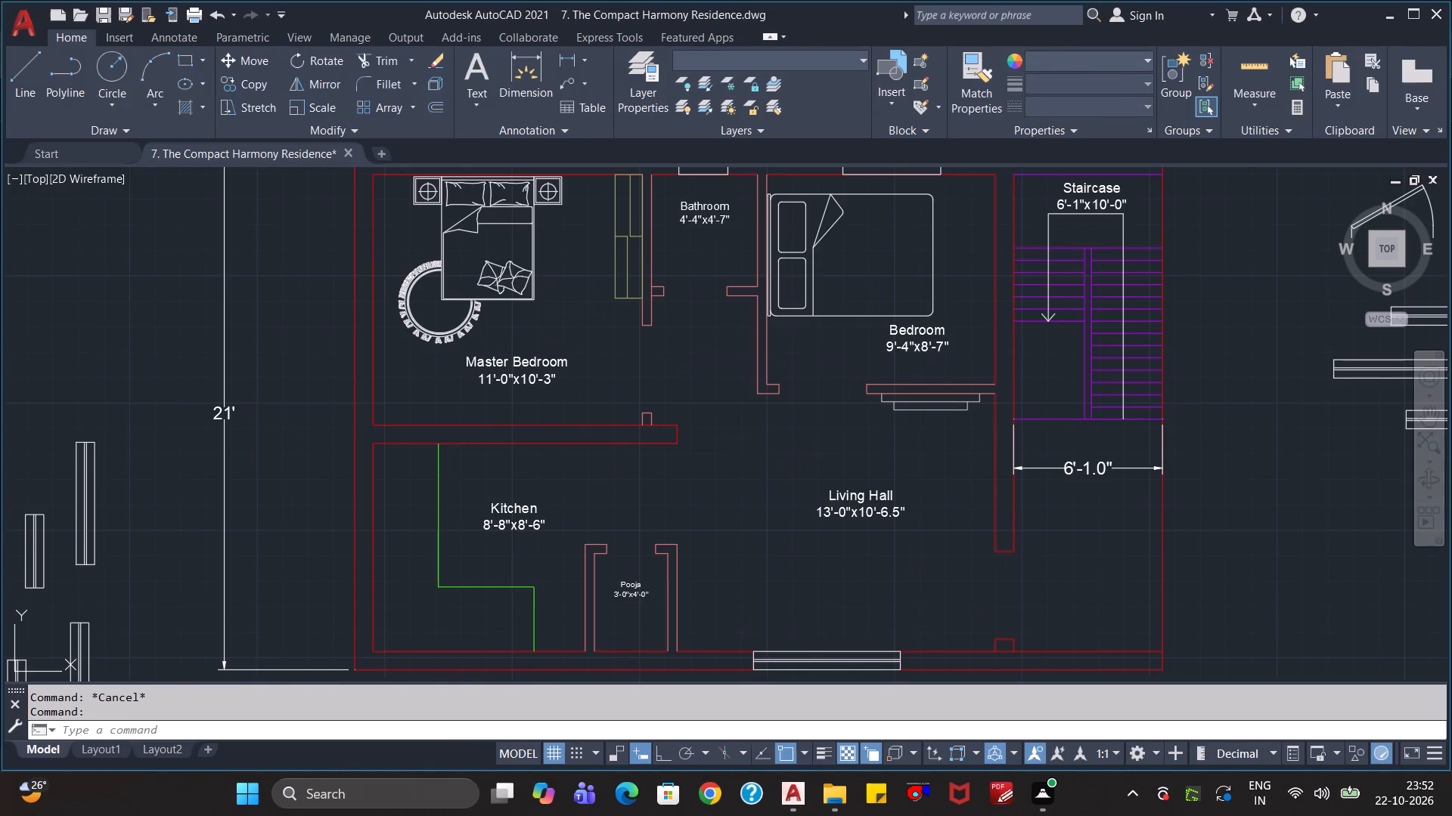
Open the 01-04-cad-blocks-net-sofas drawing from the SOFAs-01-04-cad-blocks-net folder.
key(ctrl+o)
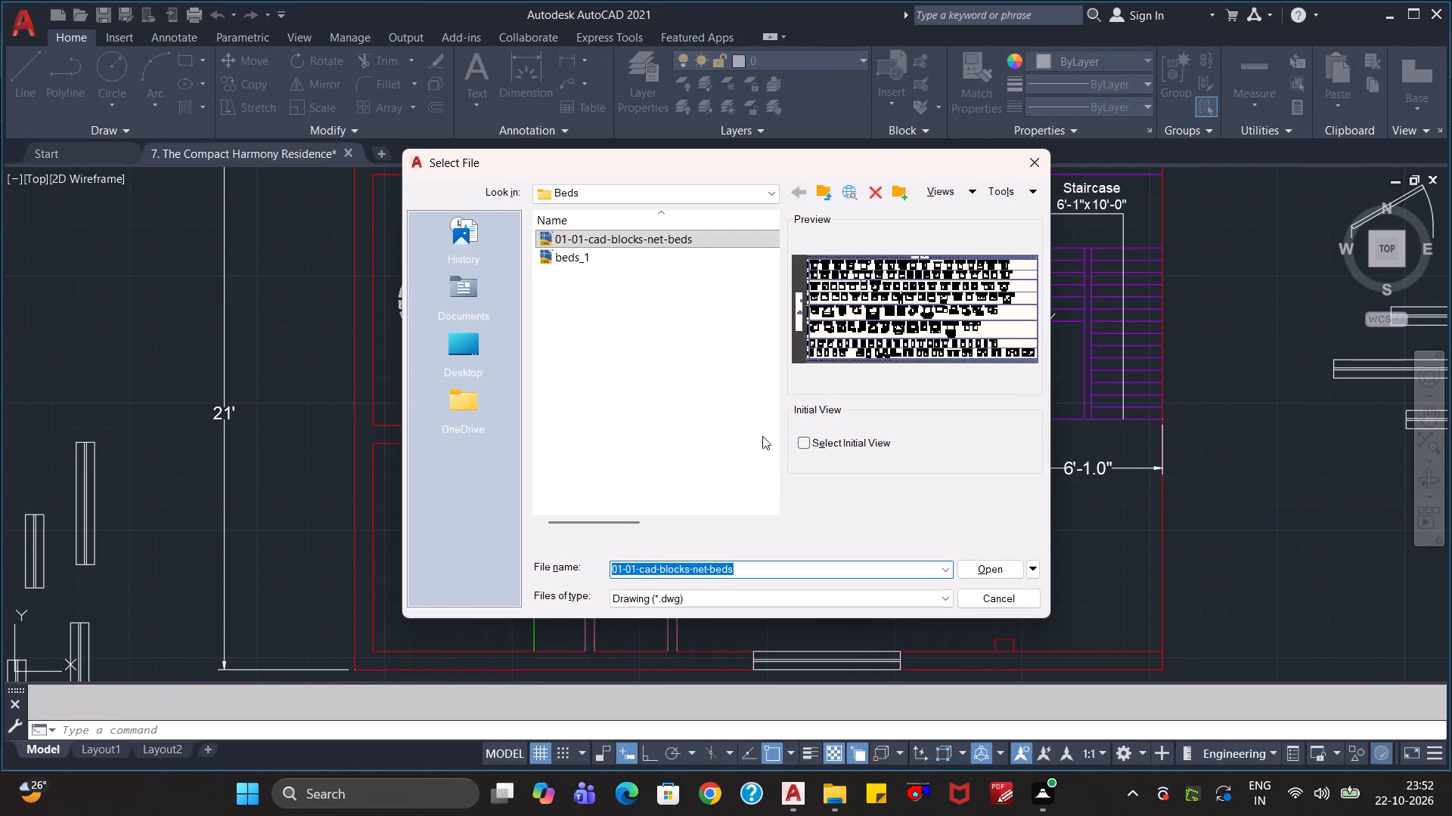
click(832, 199)
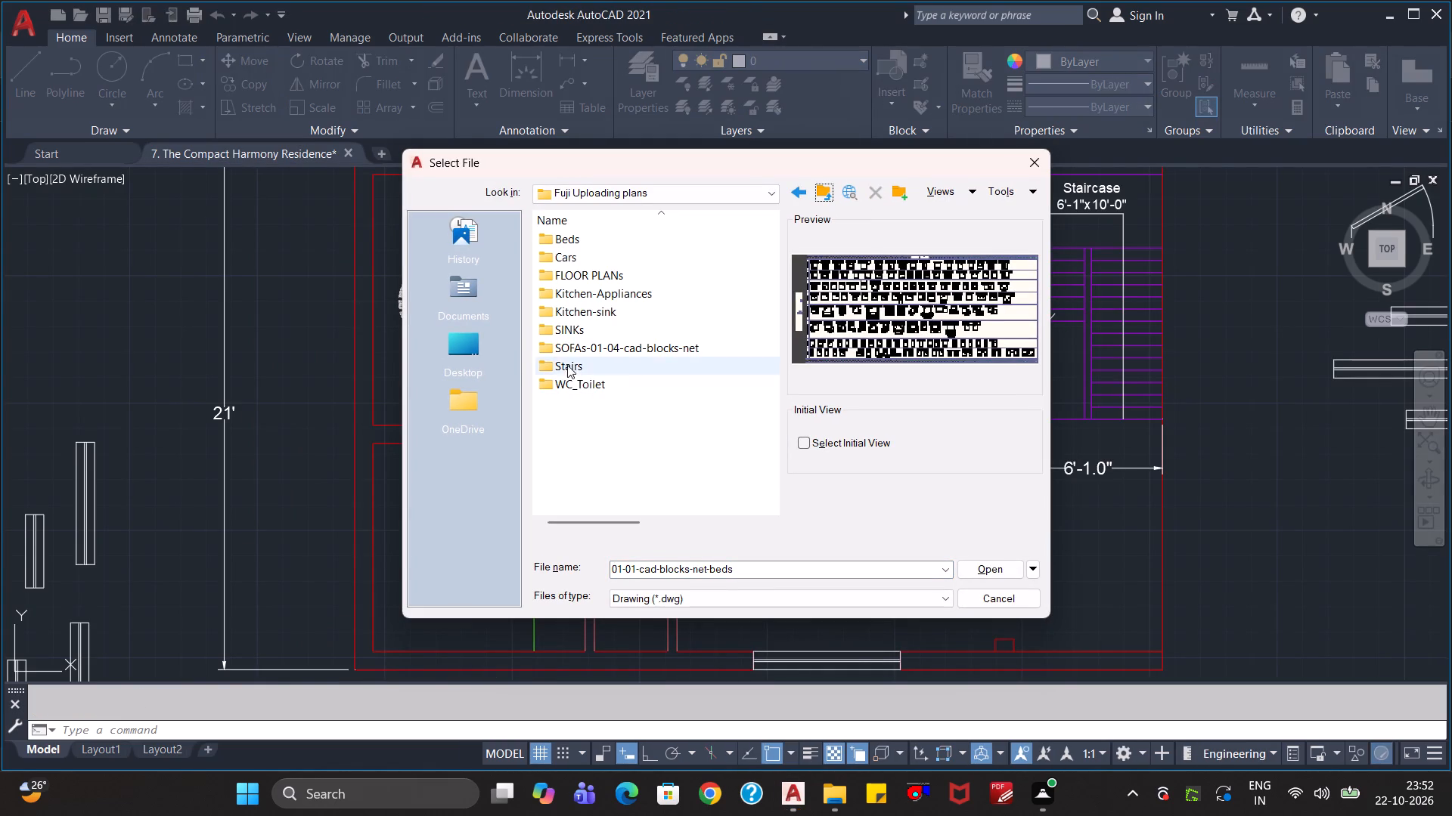
click(563, 340)
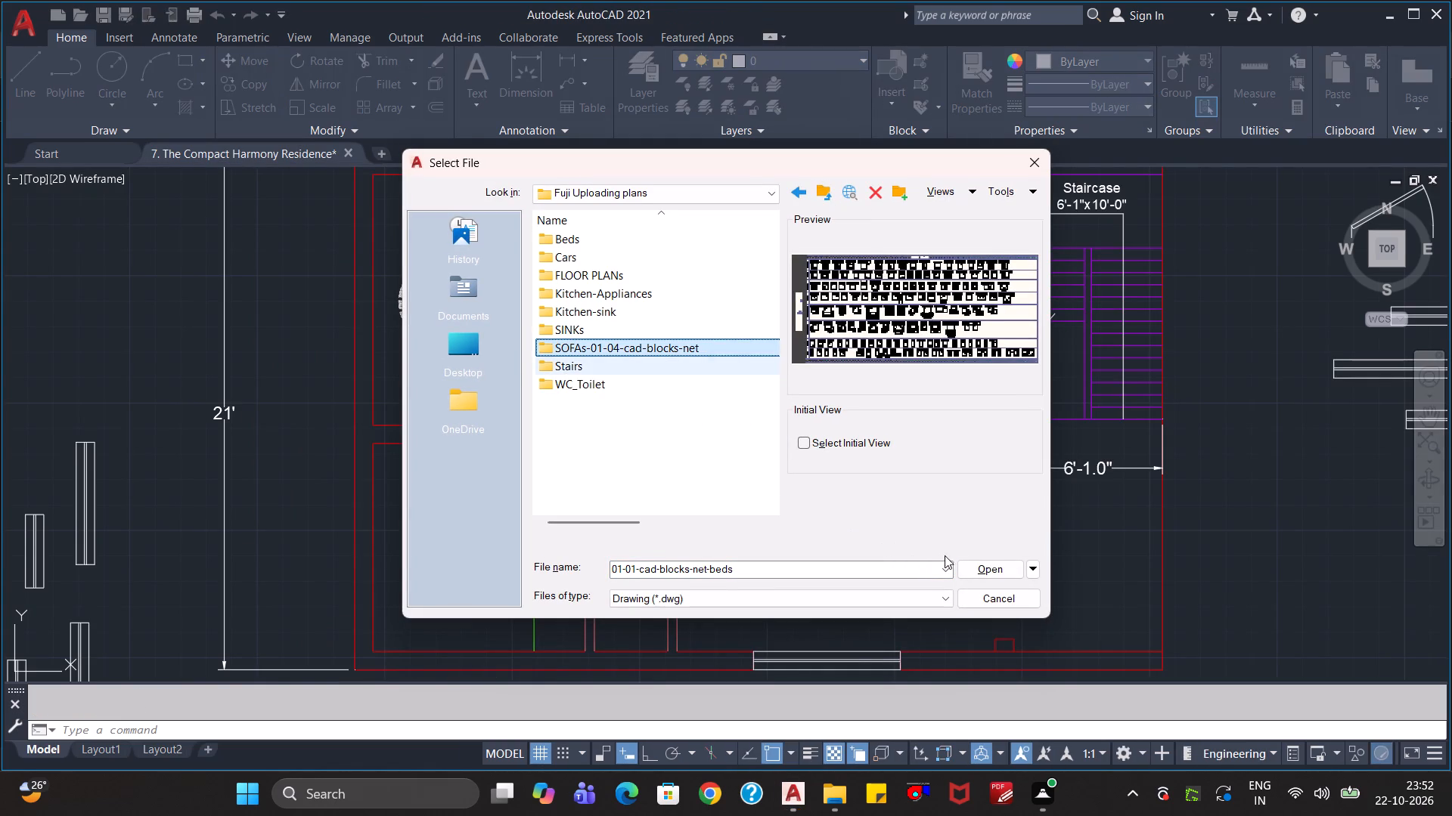
click(980, 573)
click(576, 240)
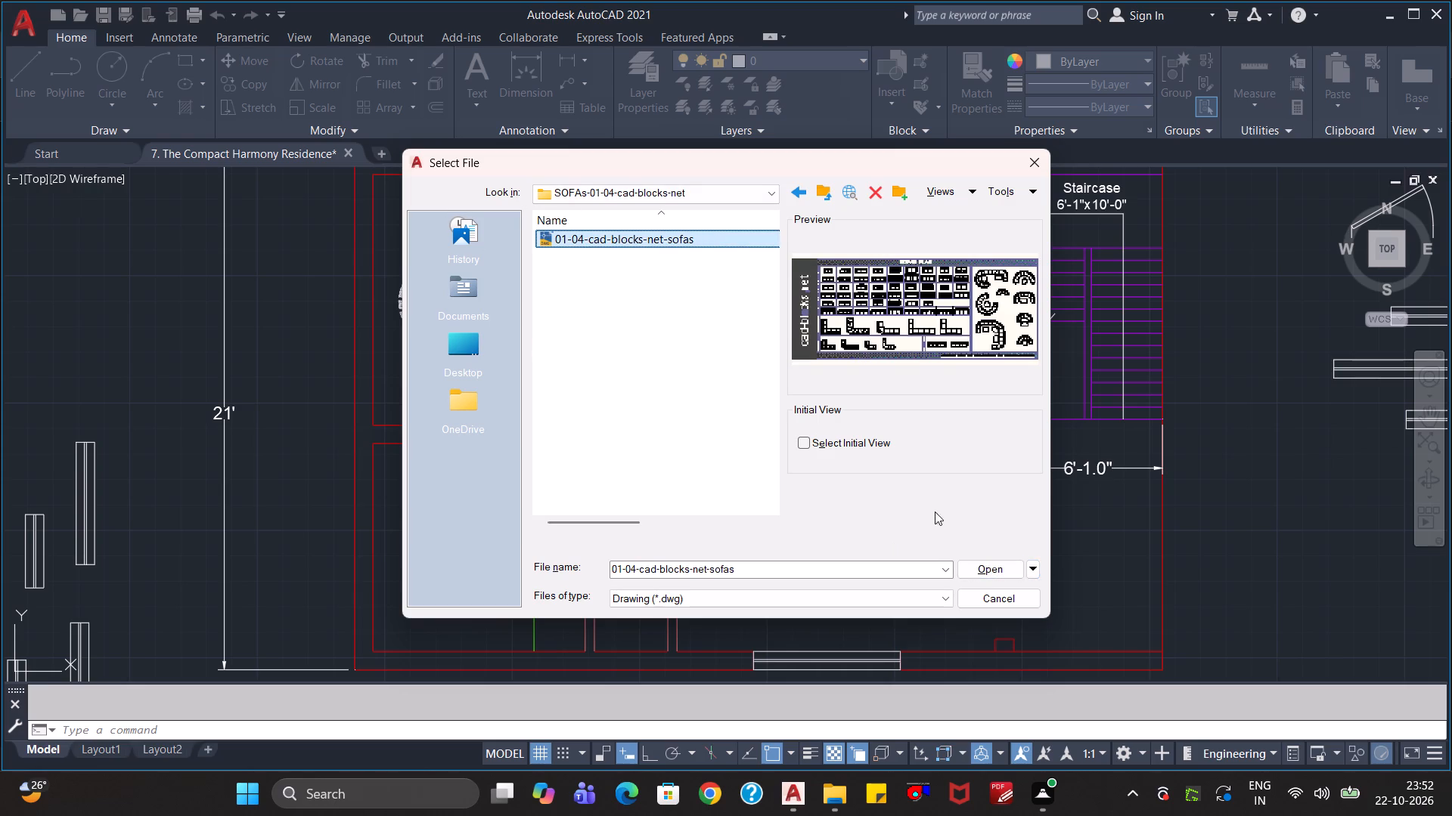
click(995, 570)
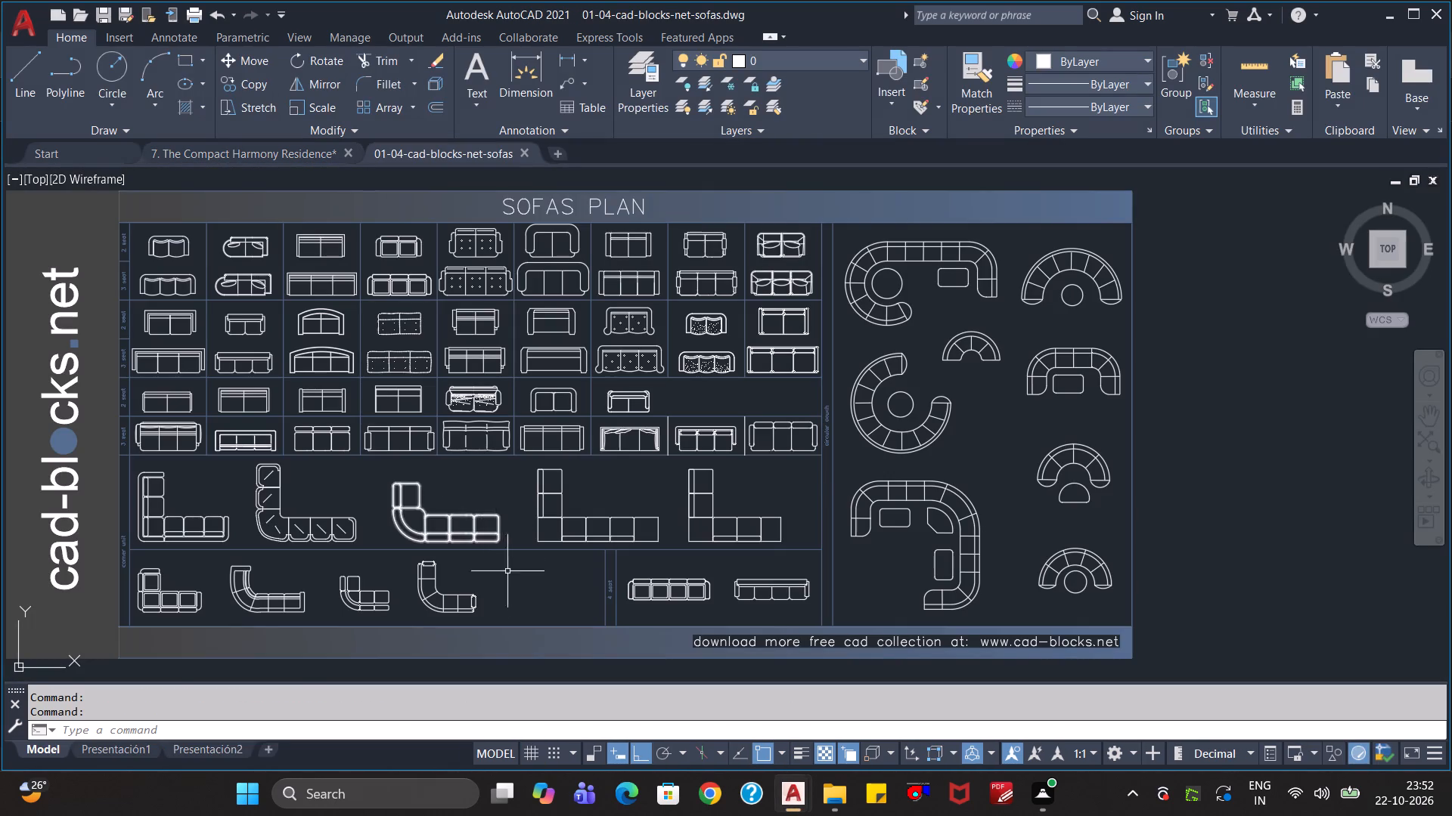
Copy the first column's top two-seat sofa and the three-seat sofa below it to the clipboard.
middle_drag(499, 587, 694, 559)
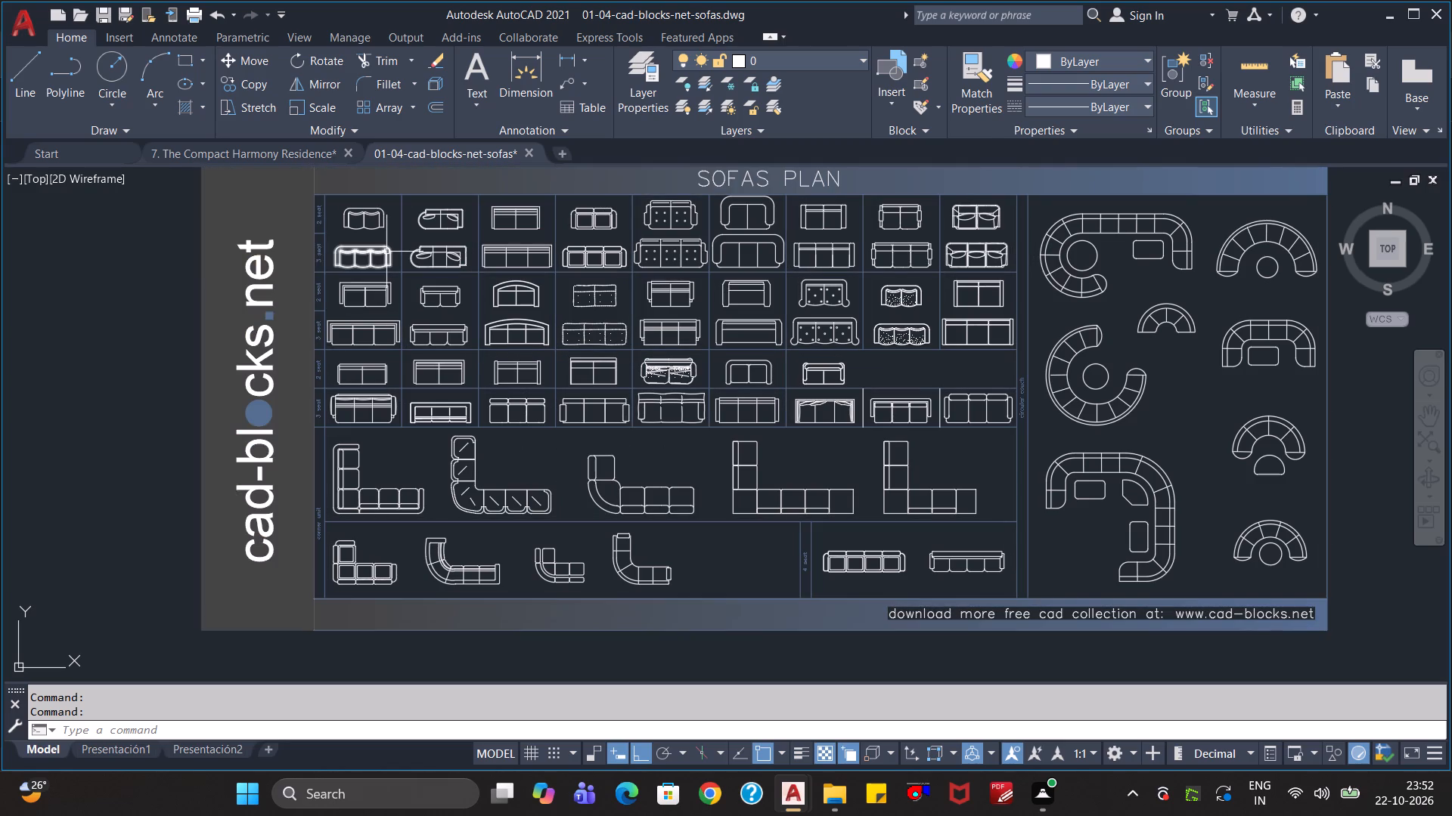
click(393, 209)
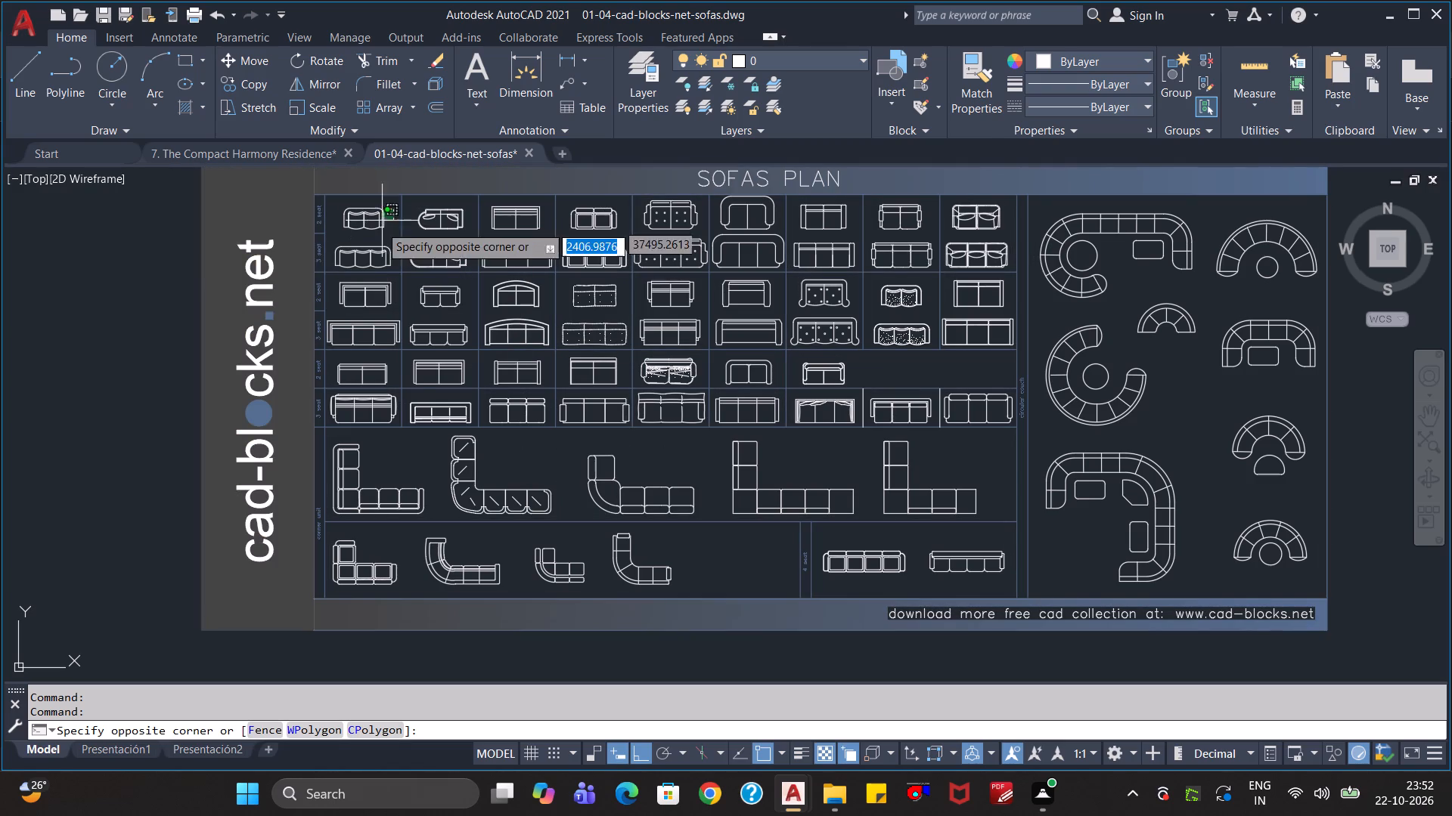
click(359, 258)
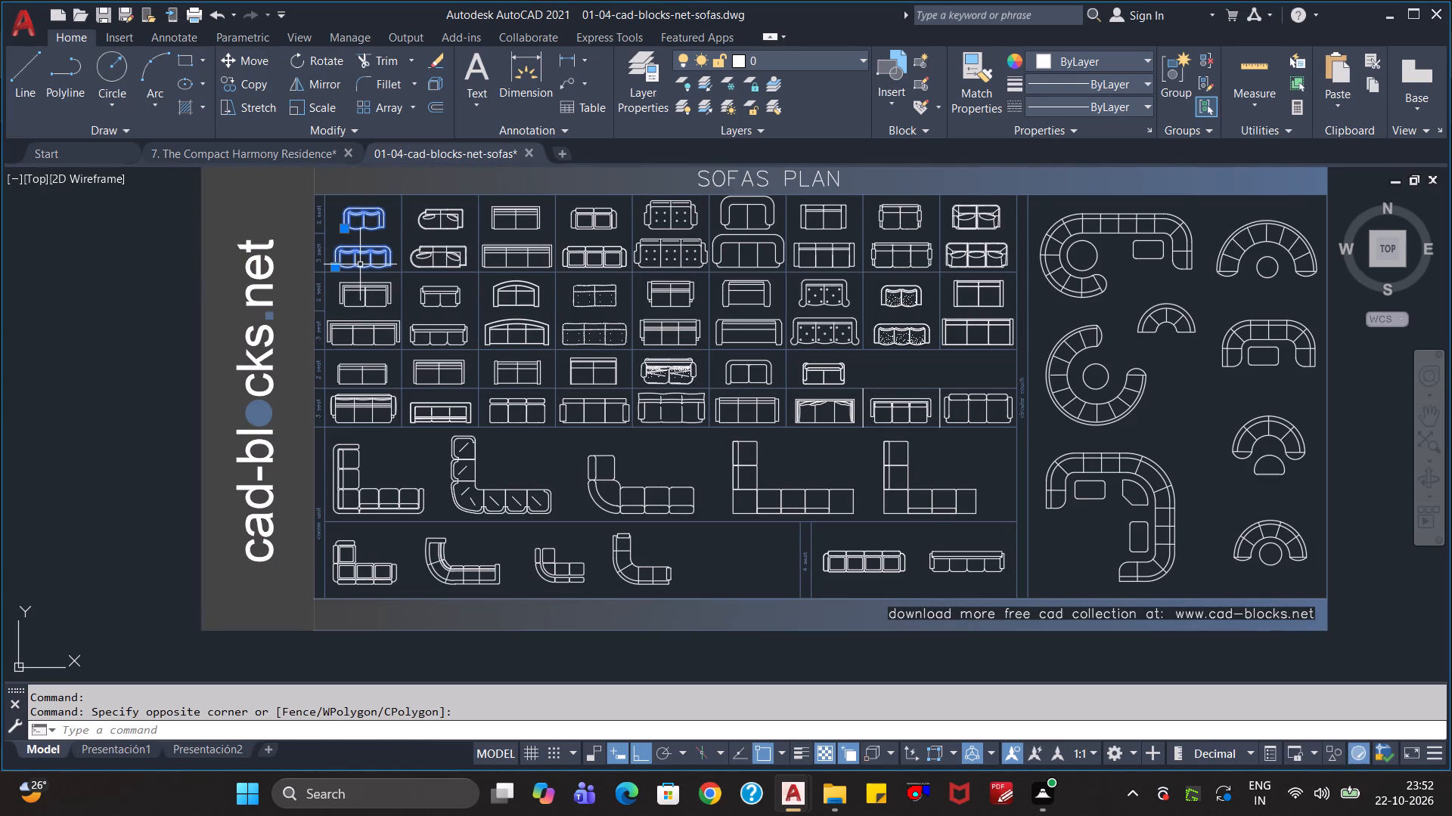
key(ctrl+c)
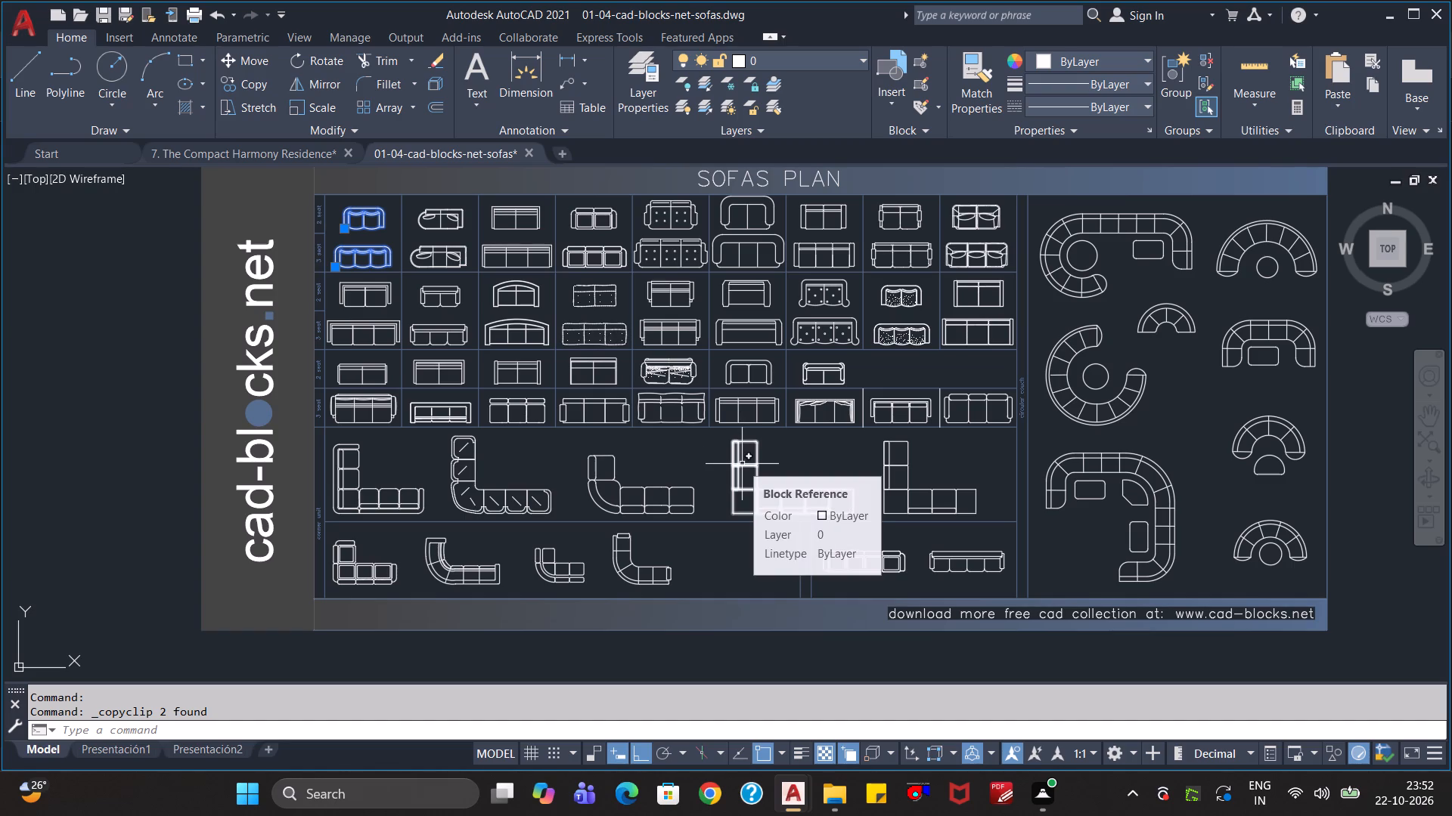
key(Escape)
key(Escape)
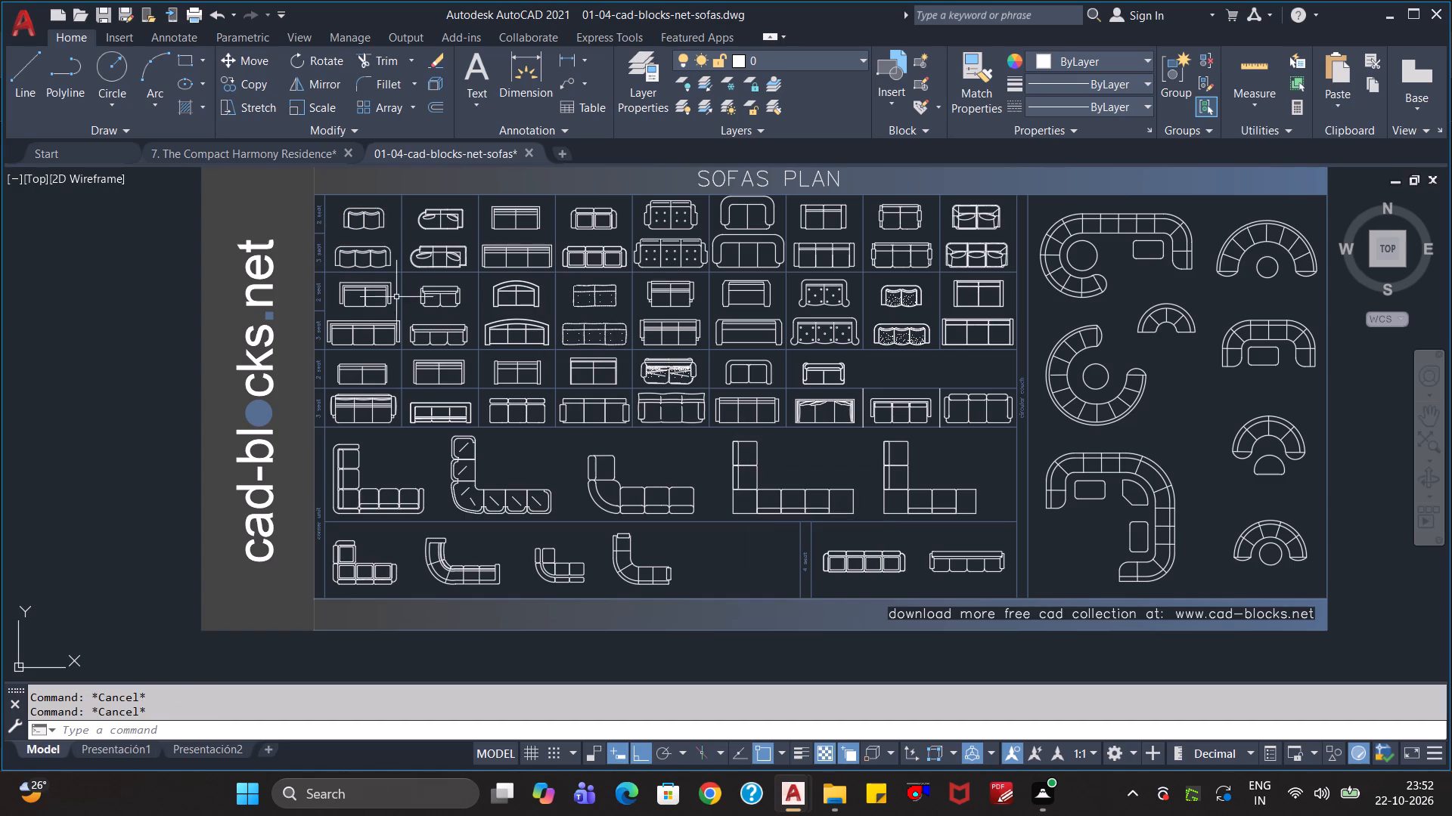
Copy only the first two-seat sofa and paste it into 7. The Compact Harmony Residence, to the right of the floor plan.
click(392, 213)
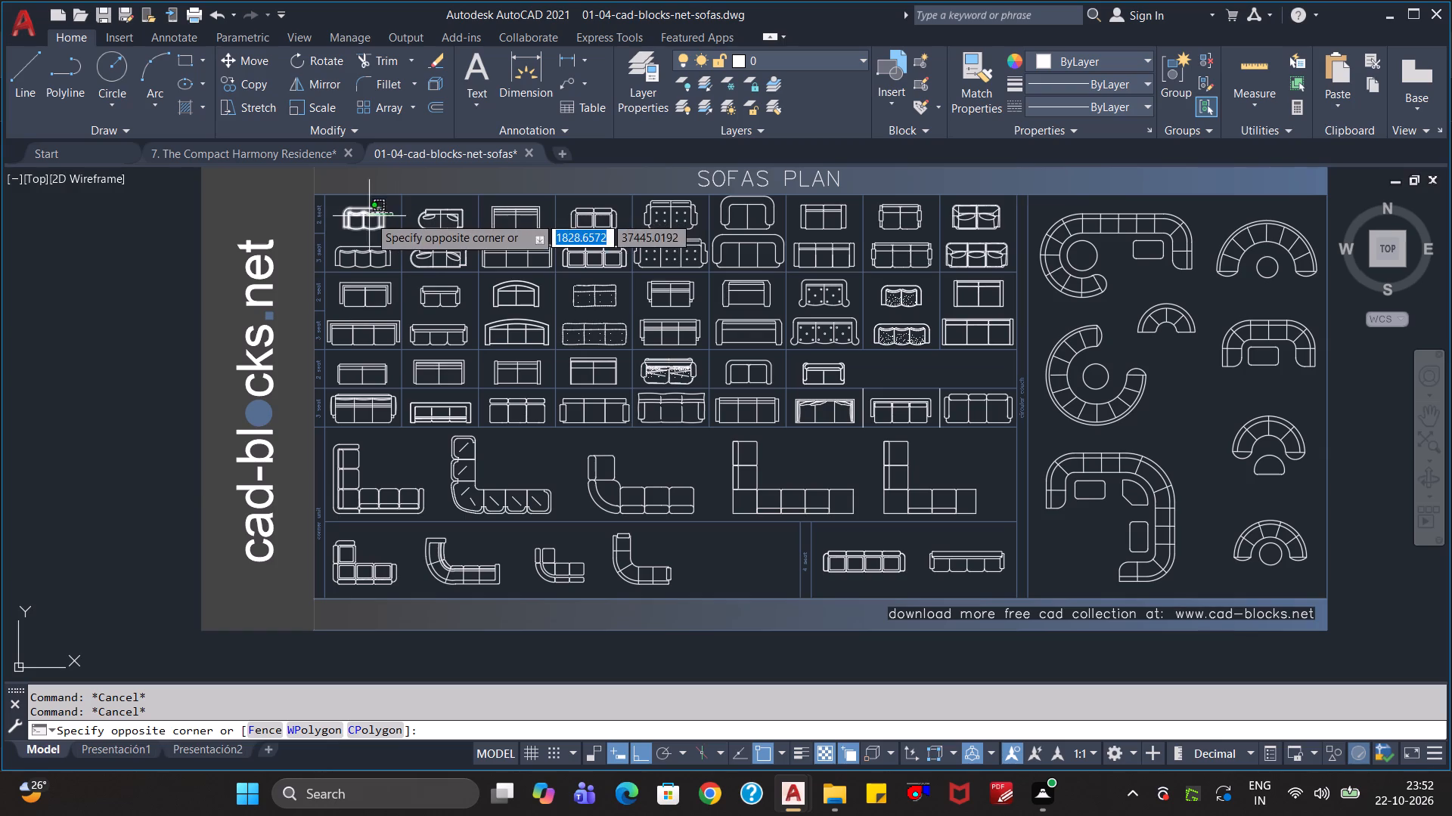
click(365, 219)
key(ctrl+c)
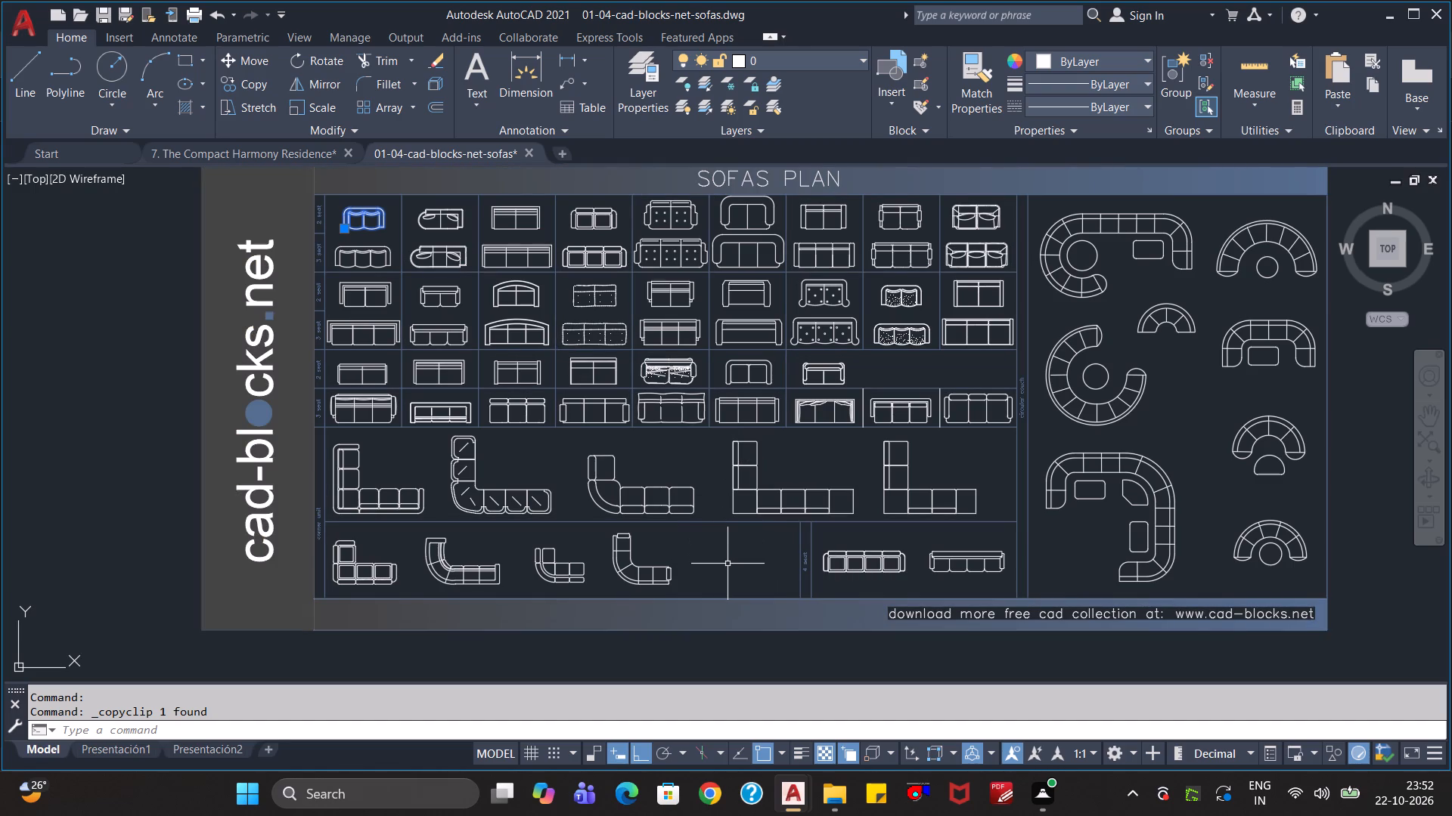
key(alt+Tab)
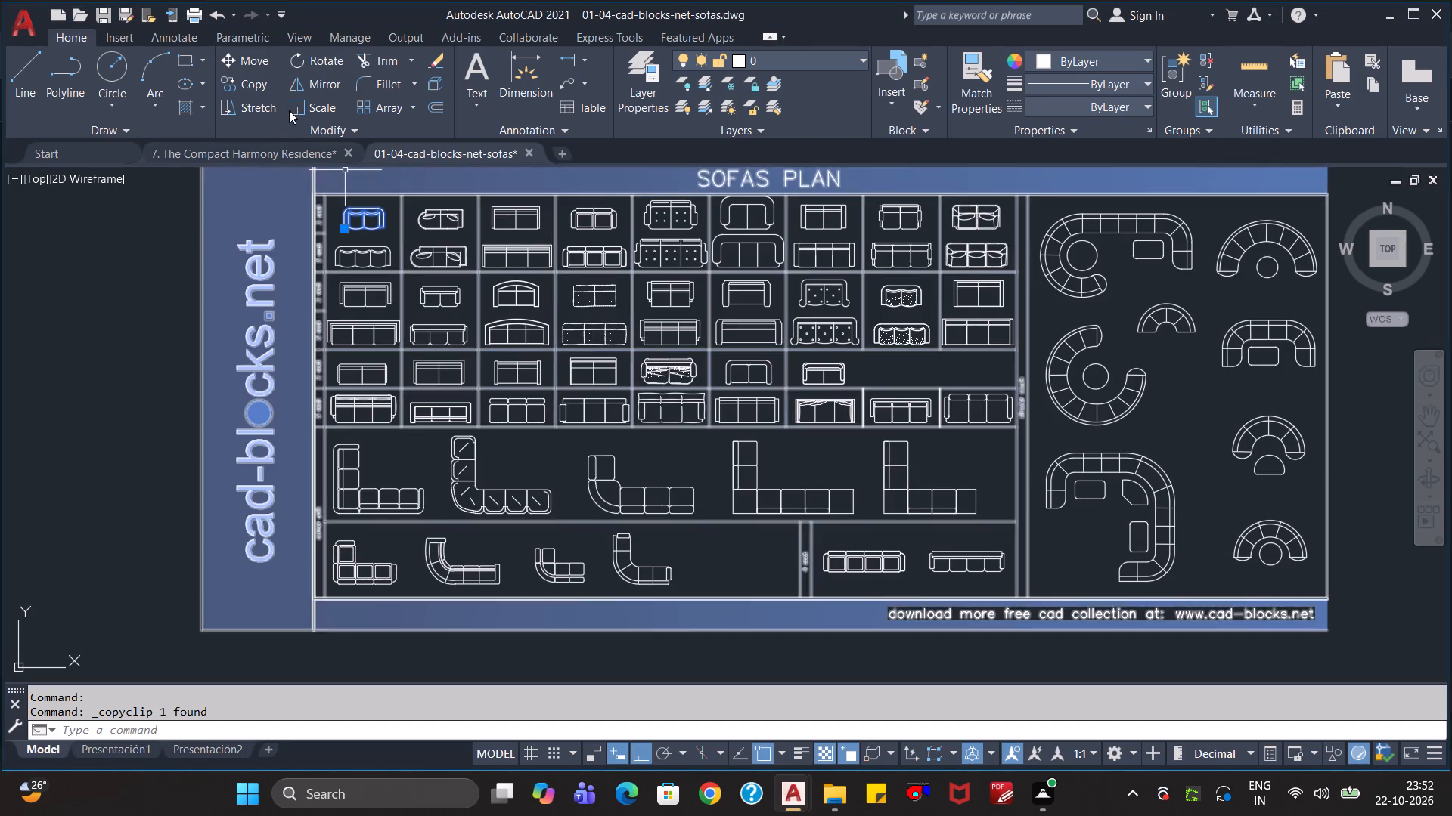
click(259, 159)
scroll(765, 444, down, 2)
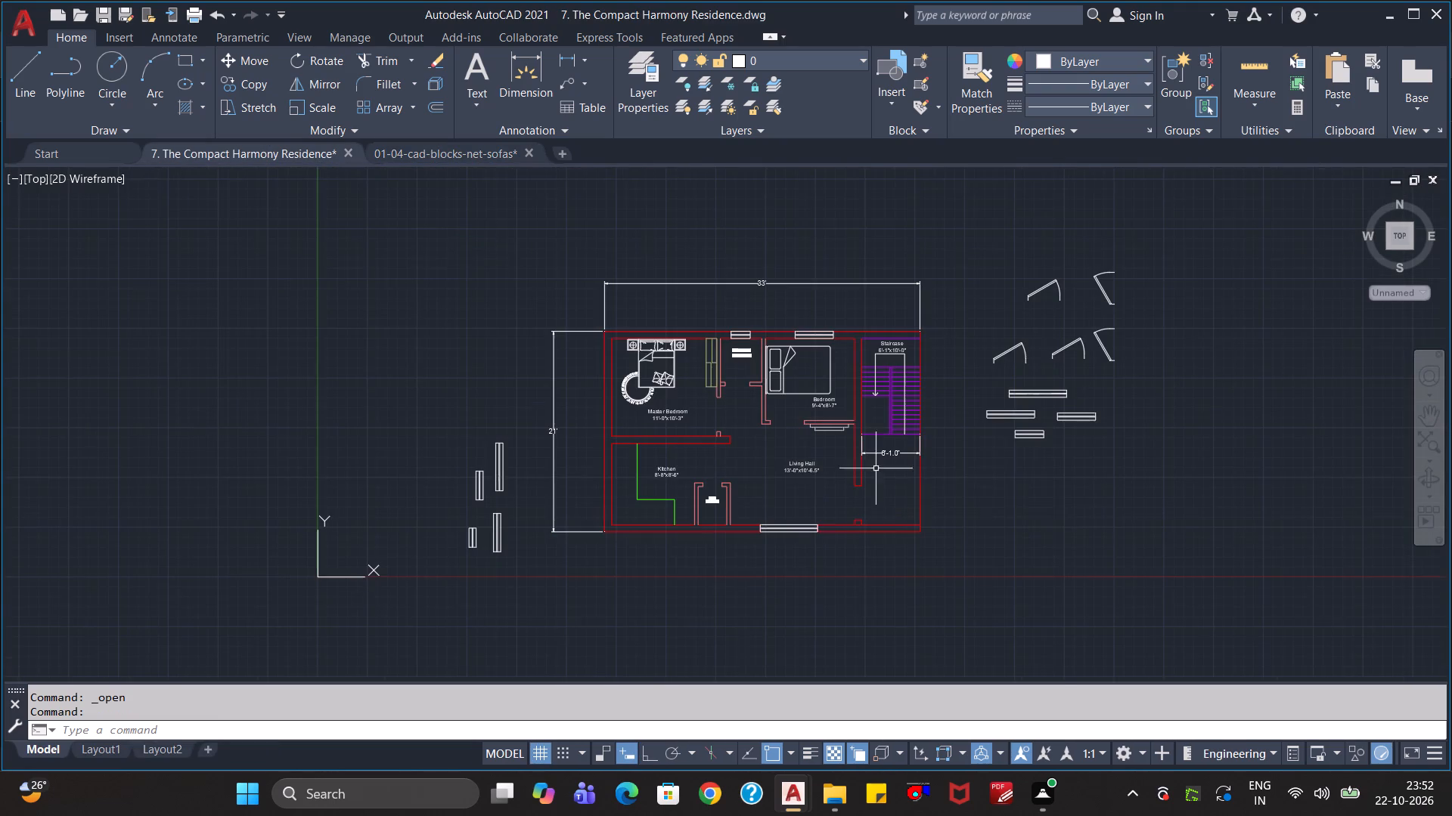
key(ctrl+v)
scroll(1114, 534, down, 4)
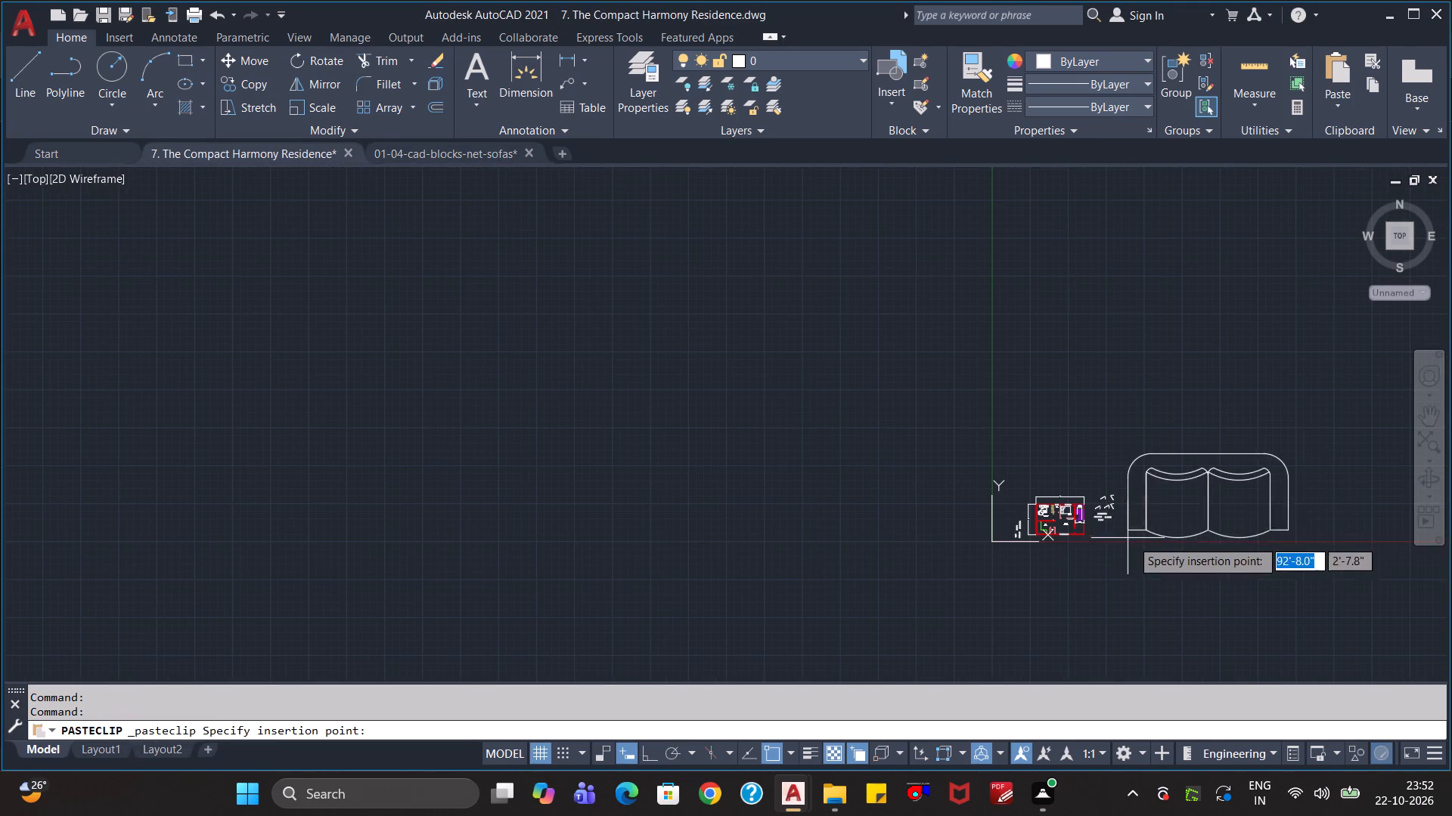
click(1171, 487)
Copy the pasted two-seat sofa twice, stacking the copies vertically above the original.
click(1333, 508)
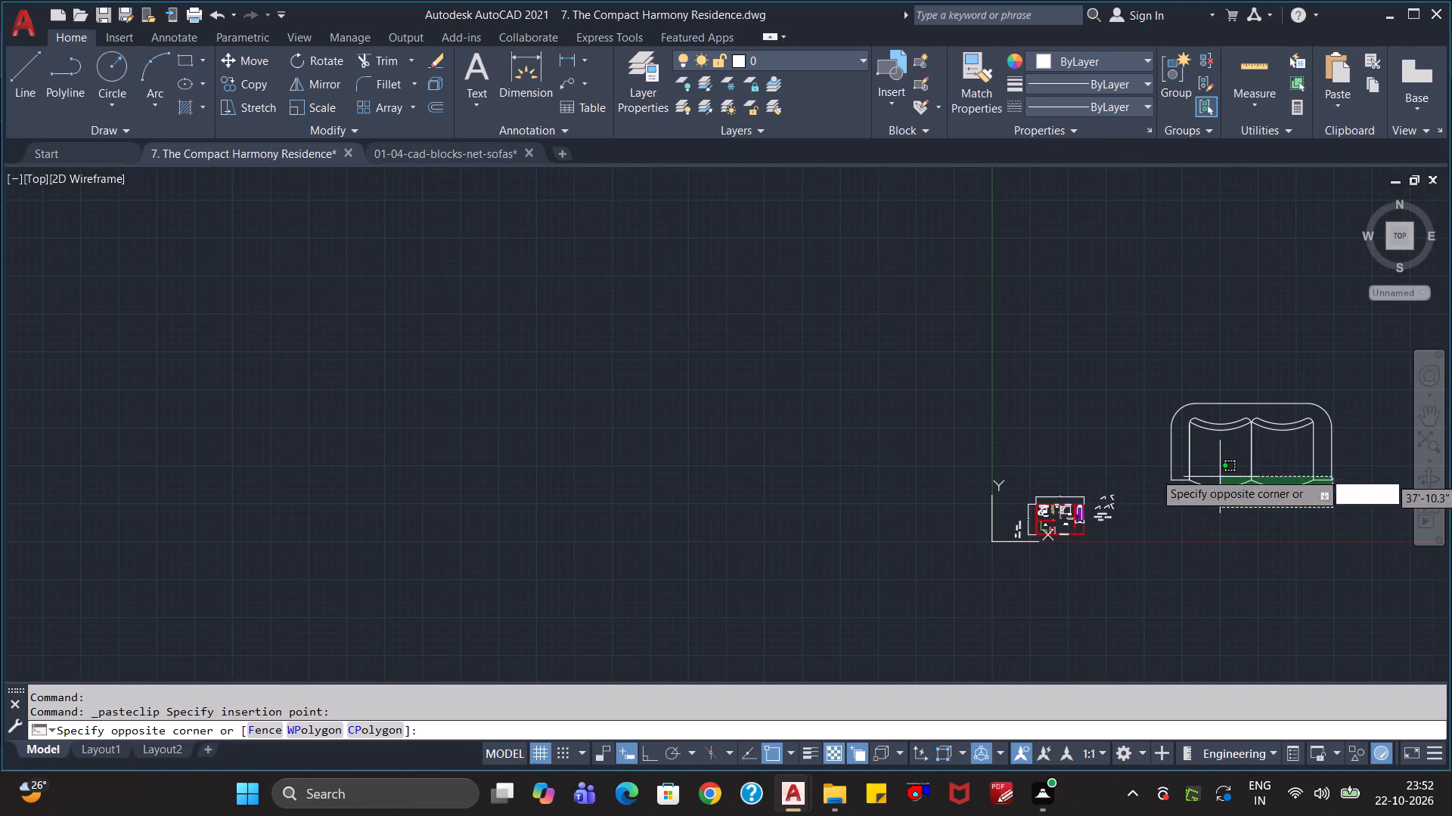
click(1173, 394)
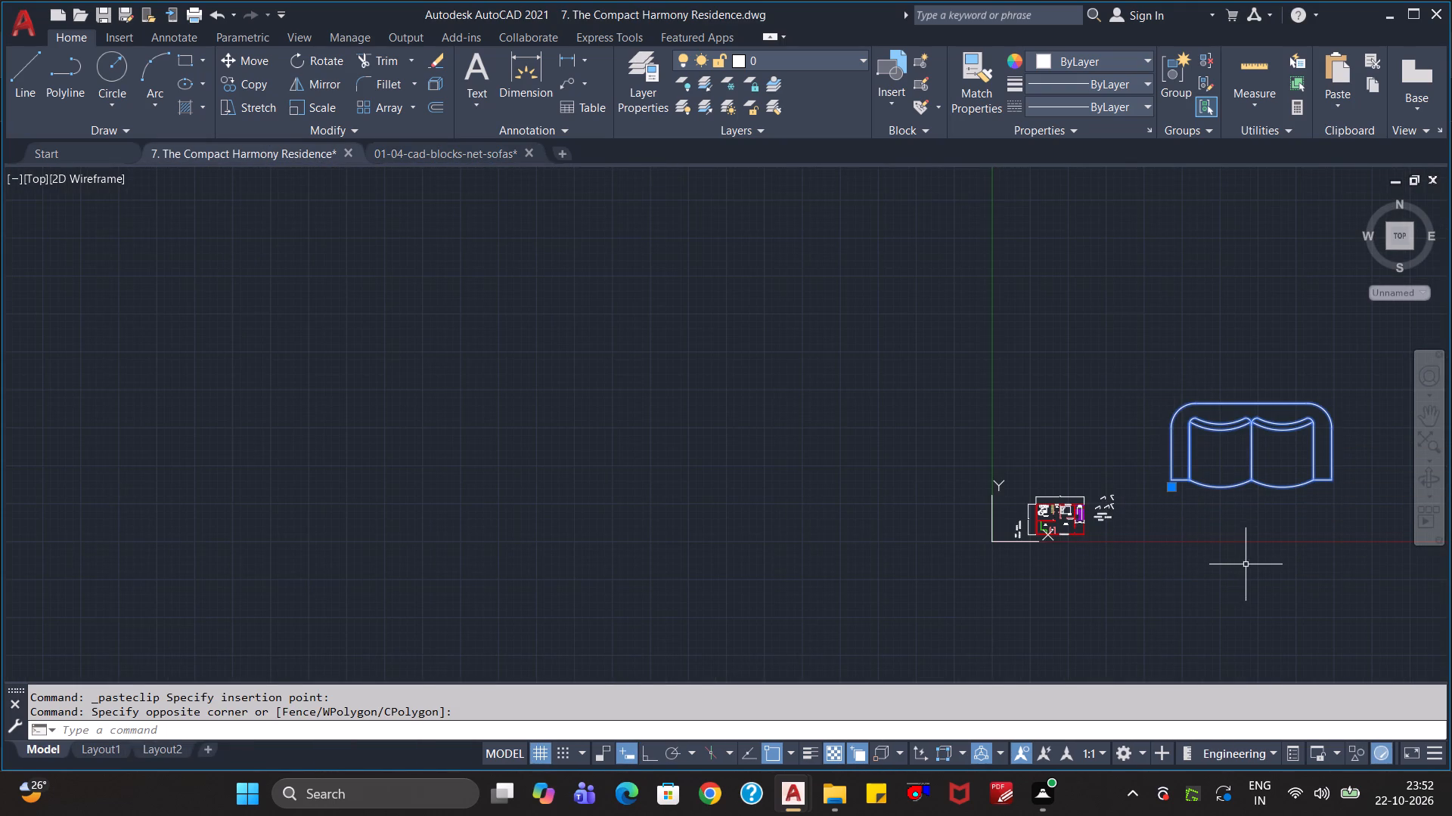
text(co)
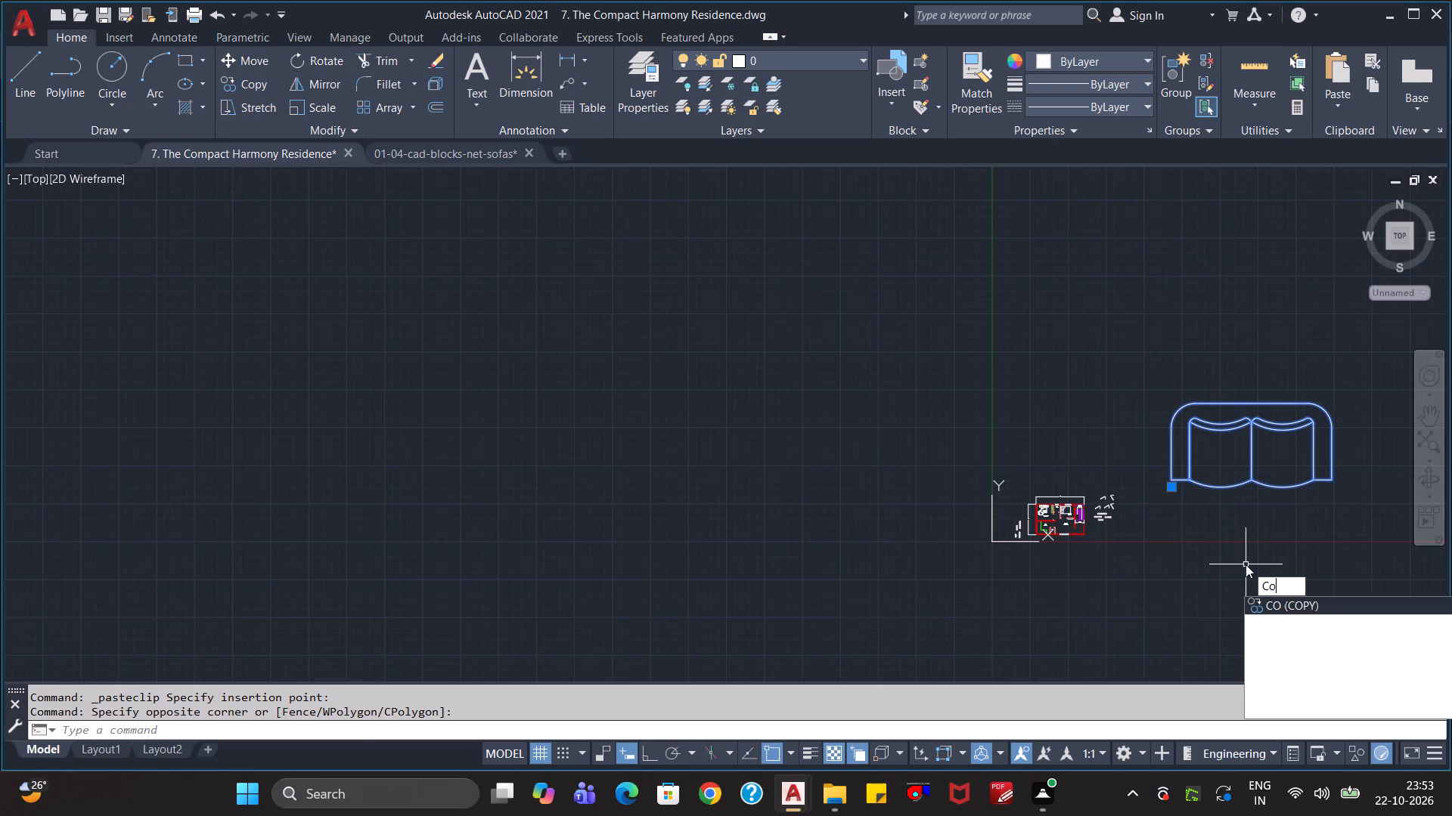
key(Return)
click(1184, 485)
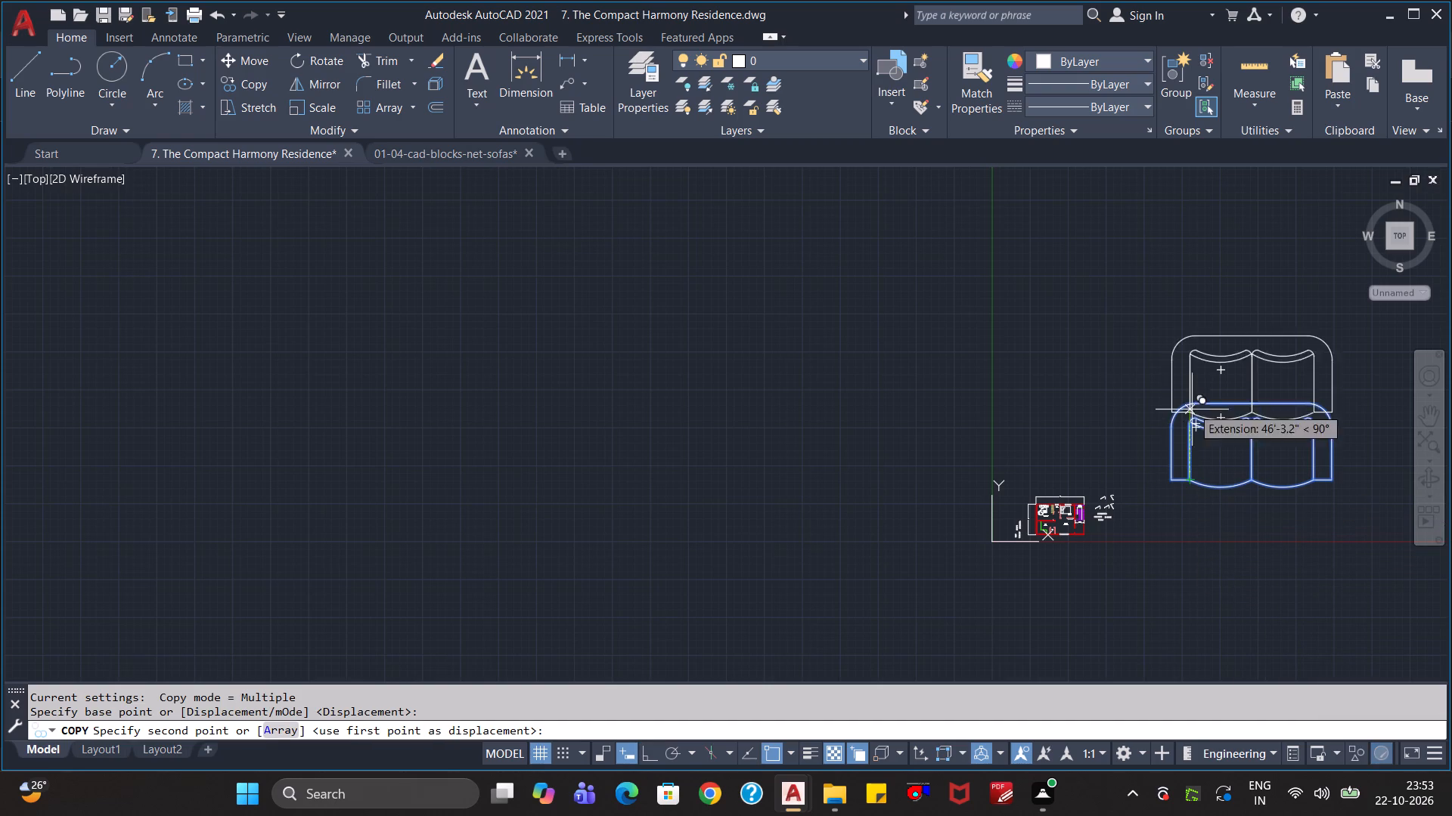
click(1187, 371)
click(1187, 261)
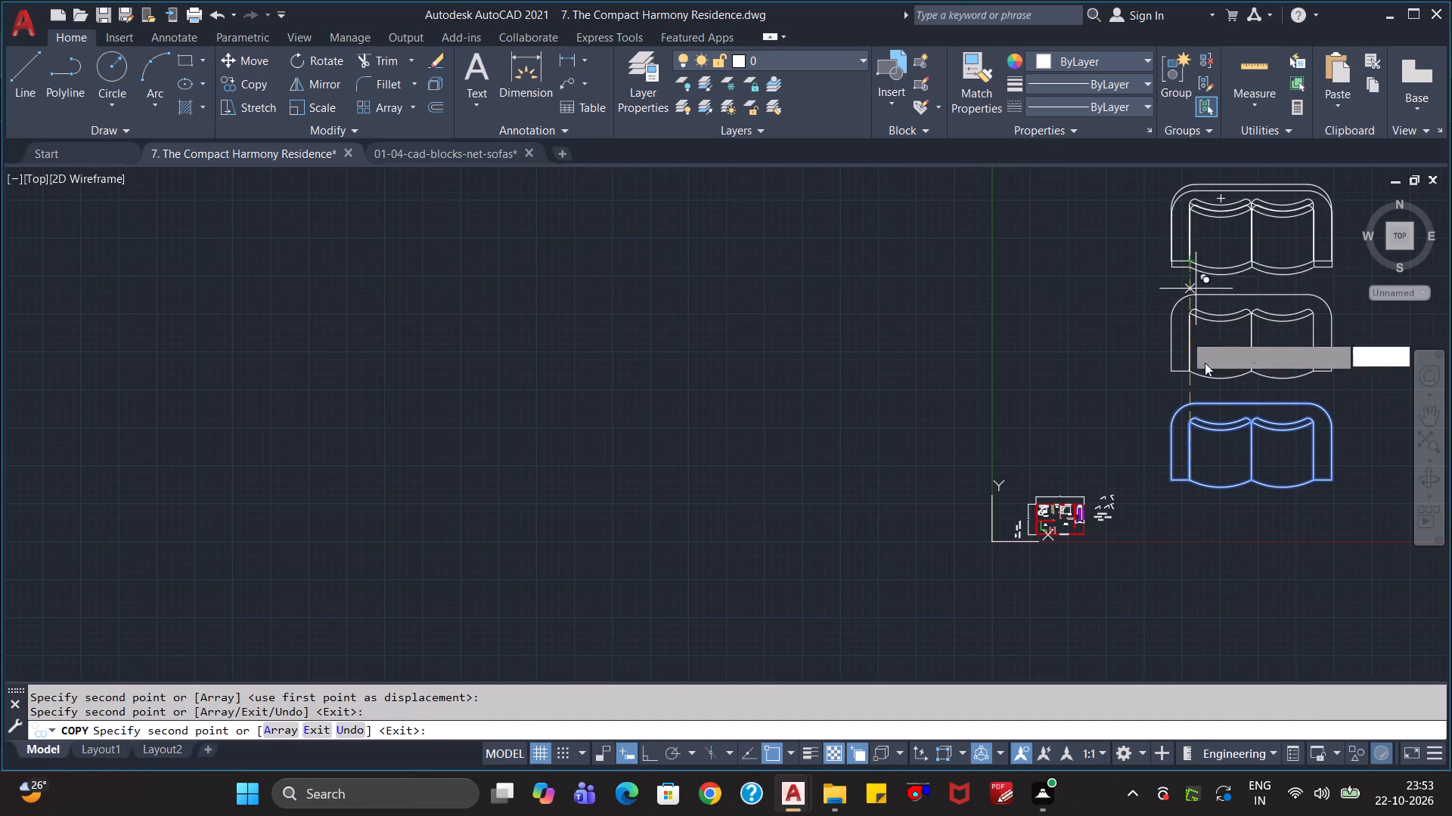
key(Escape)
key(Escape)
Scale the three stacked two-seat sofas down freehand together, using the bottom centre of the lowest sofa as base point.
scroll(1243, 504, down, 1)
click(1304, 512)
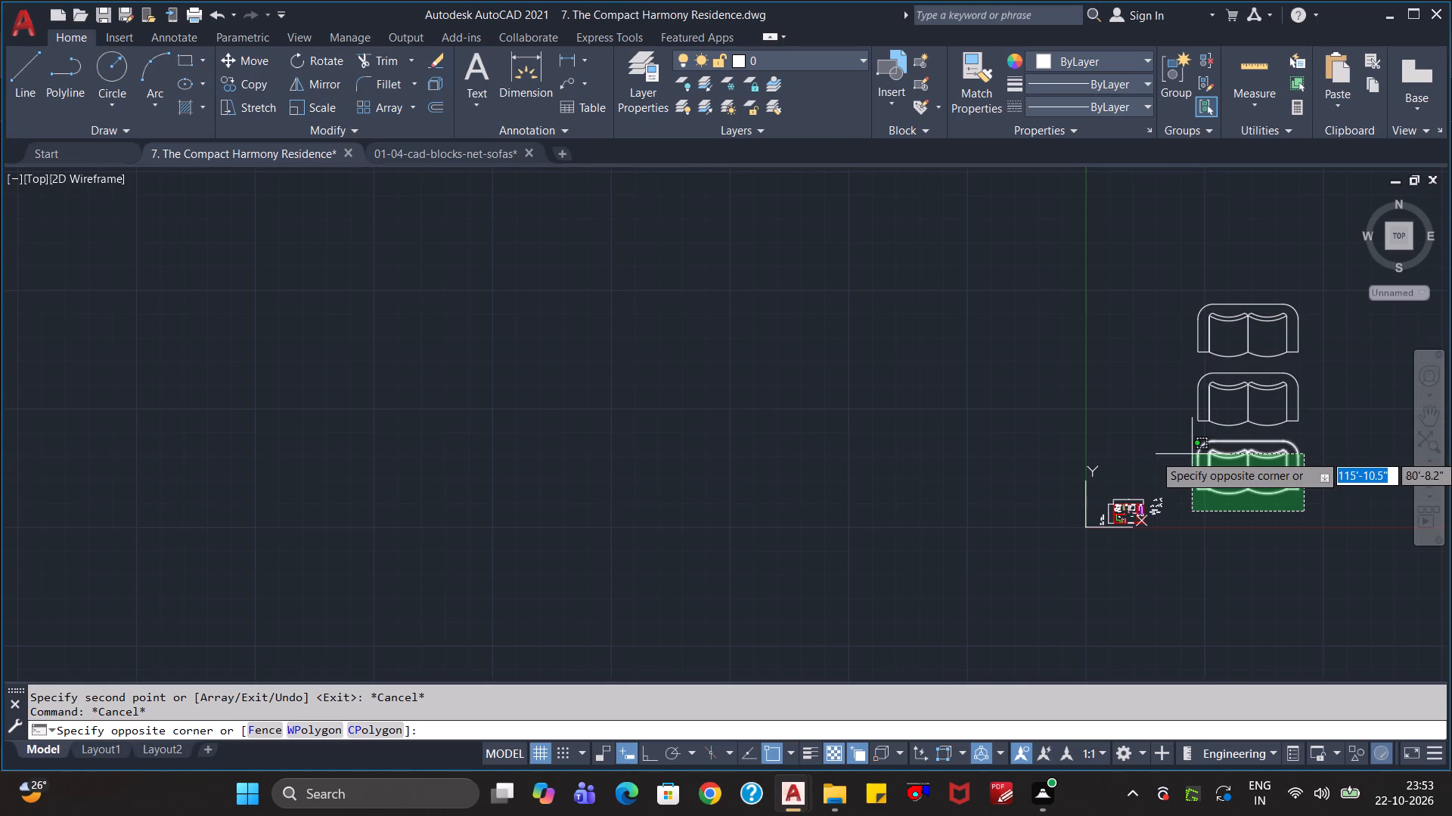
click(1181, 292)
text(sc)
key(Return)
click(1230, 499)
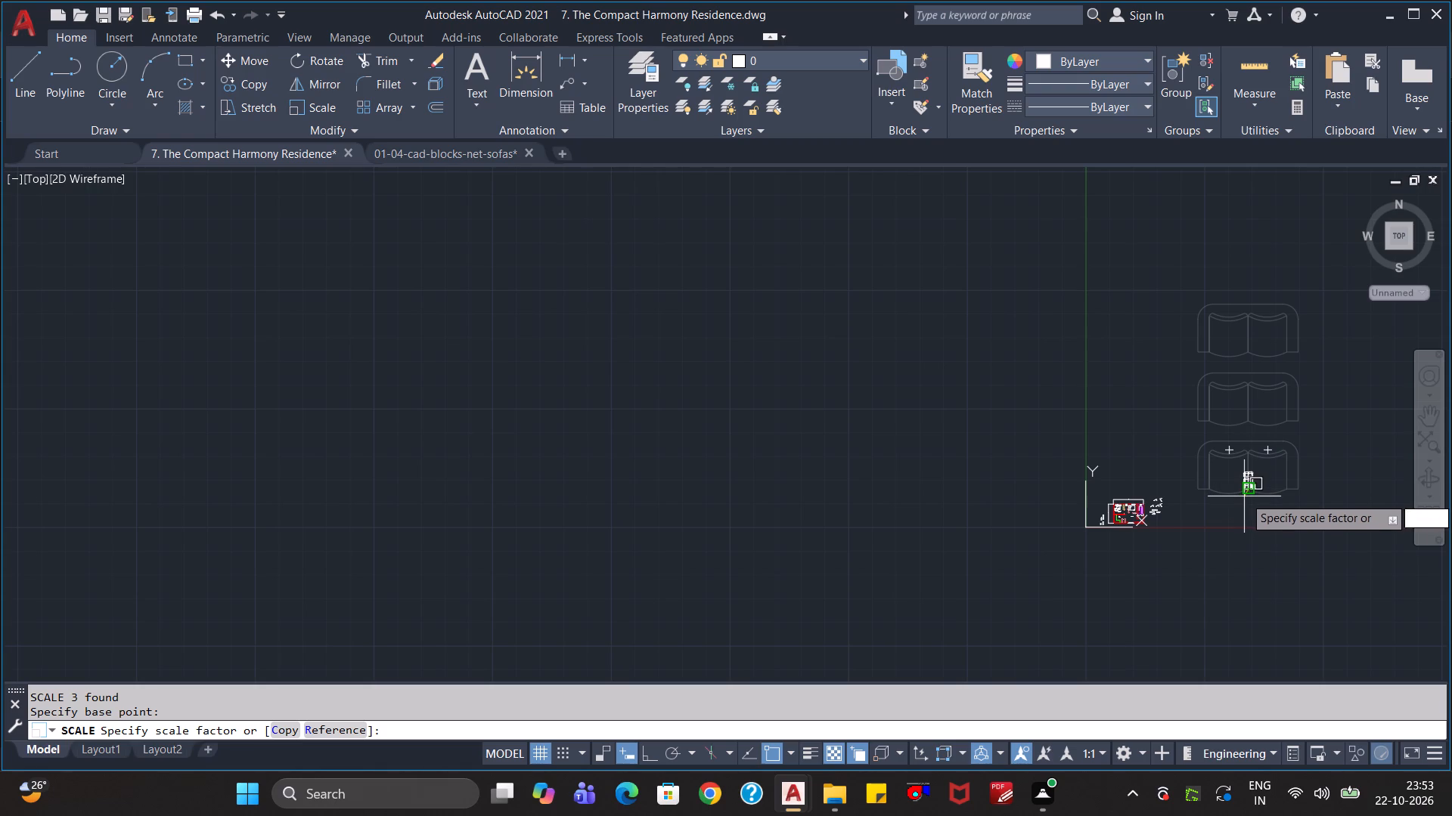
click(1244, 496)
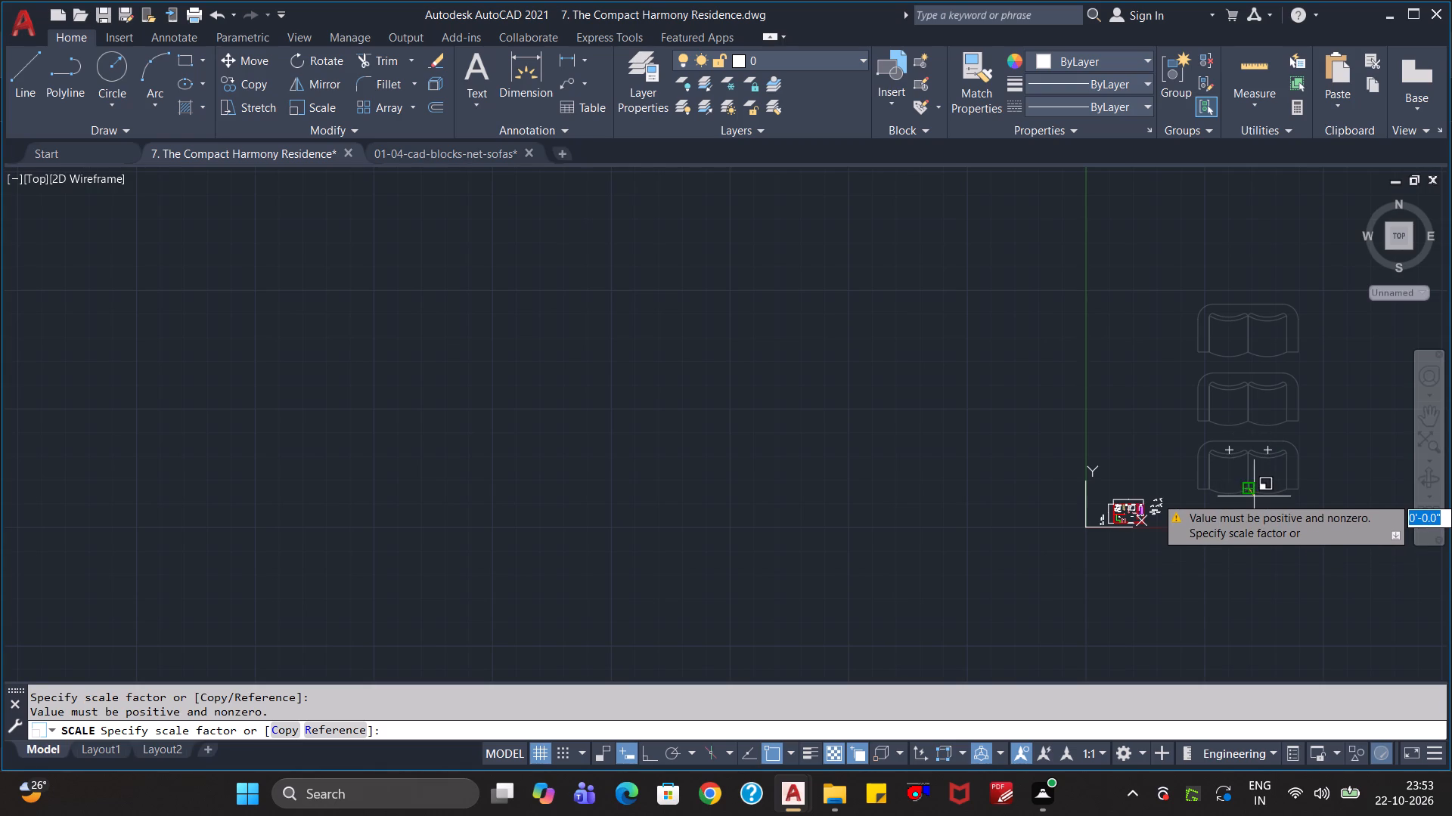
scroll(1254, 496, up, 3)
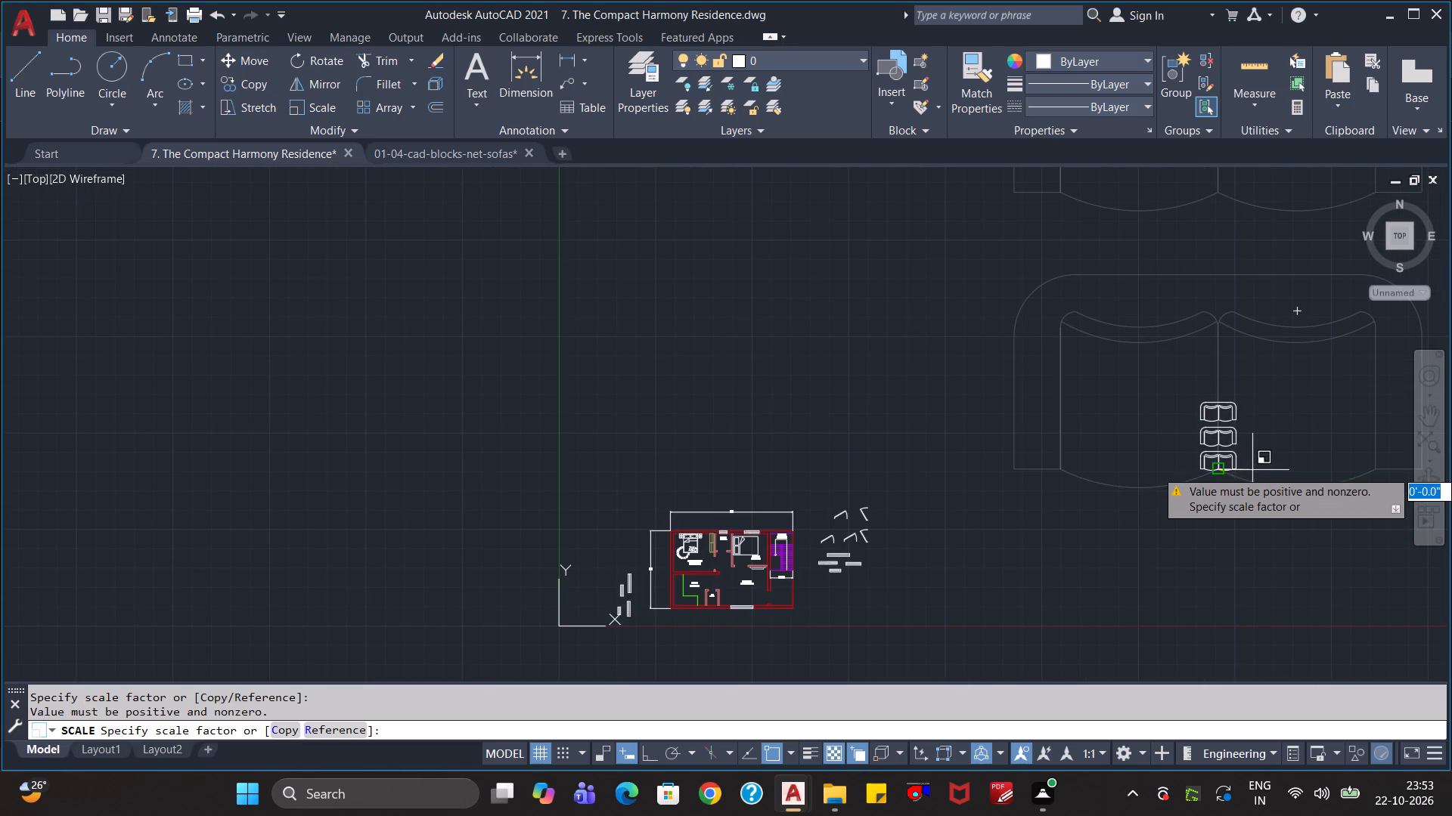
scroll(1252, 476, up, 1)
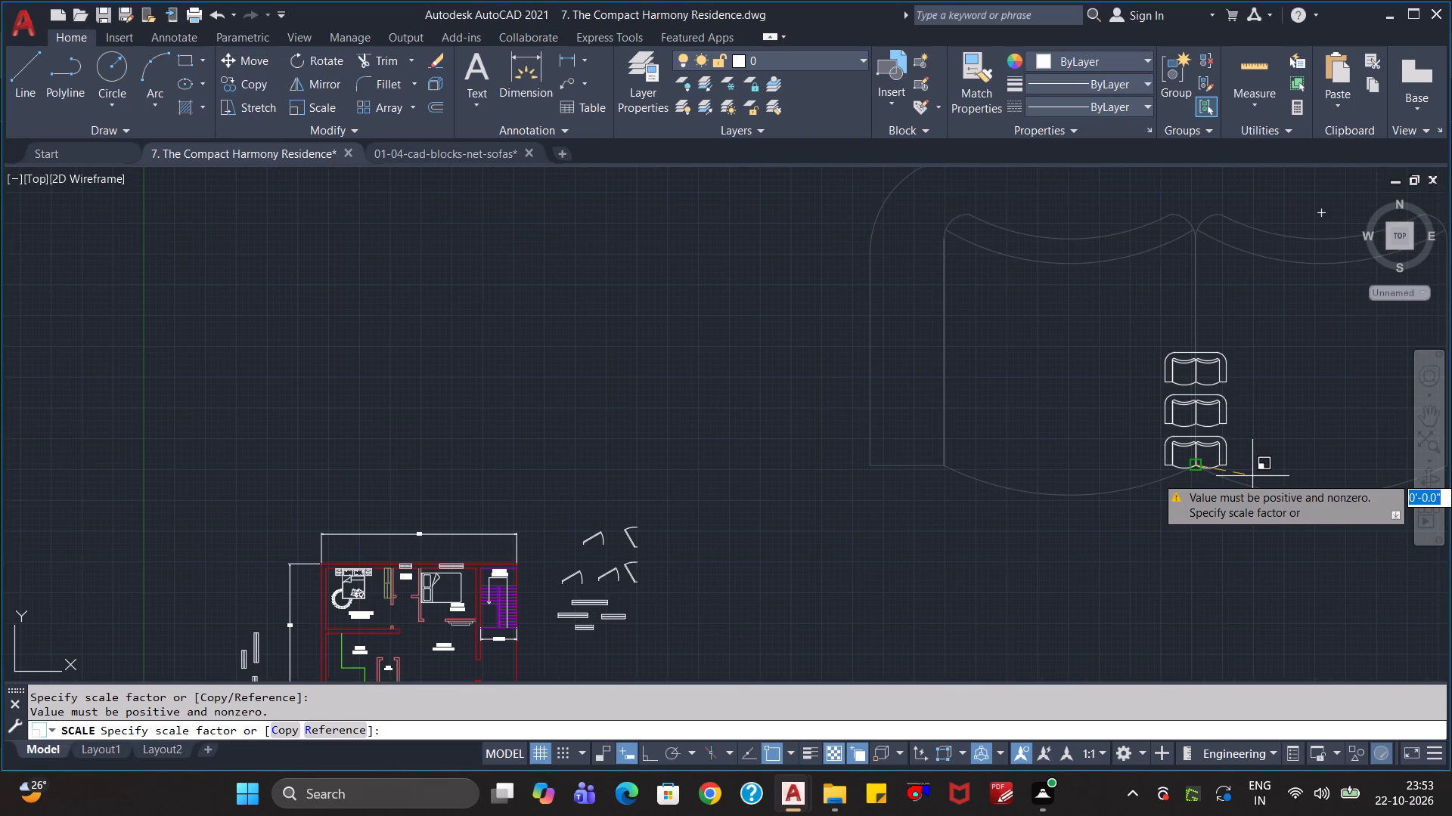
click(1244, 454)
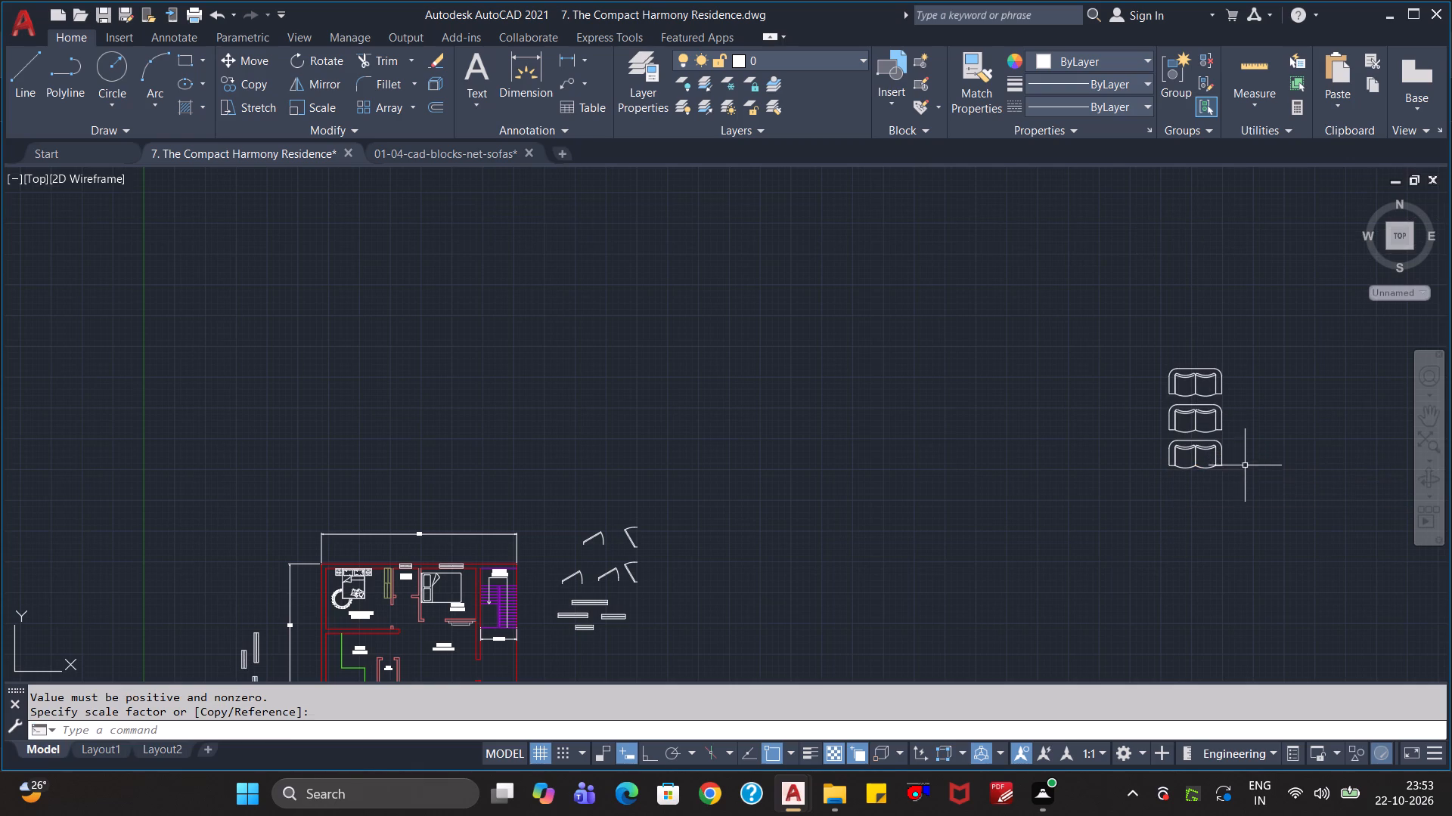
Scale the three stacked sofas down a second time, much smaller, from the lowest sofa's bottom centre.
click(1242, 497)
click(1121, 325)
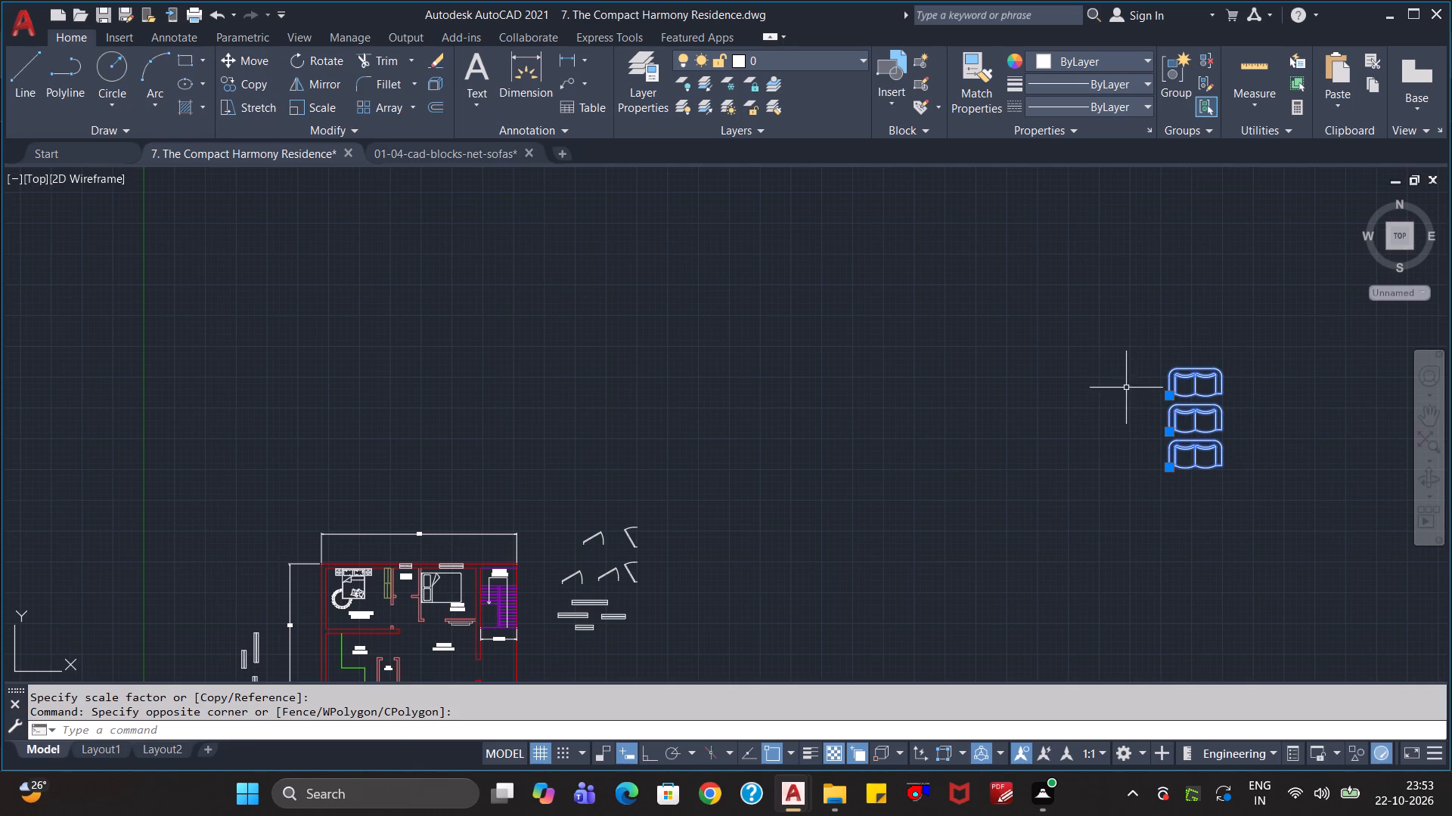
text(sc)
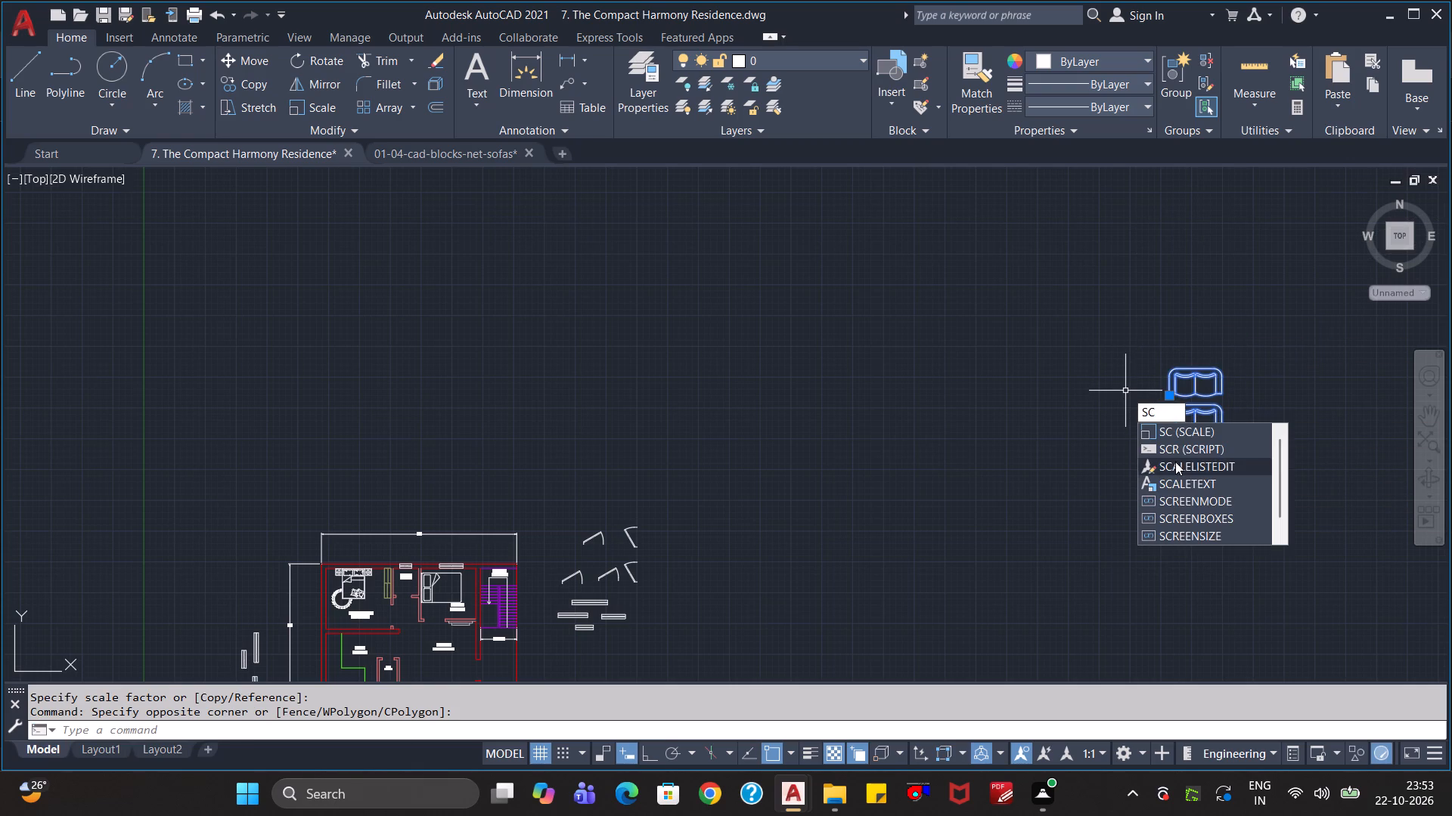
key(Return)
click(1192, 468)
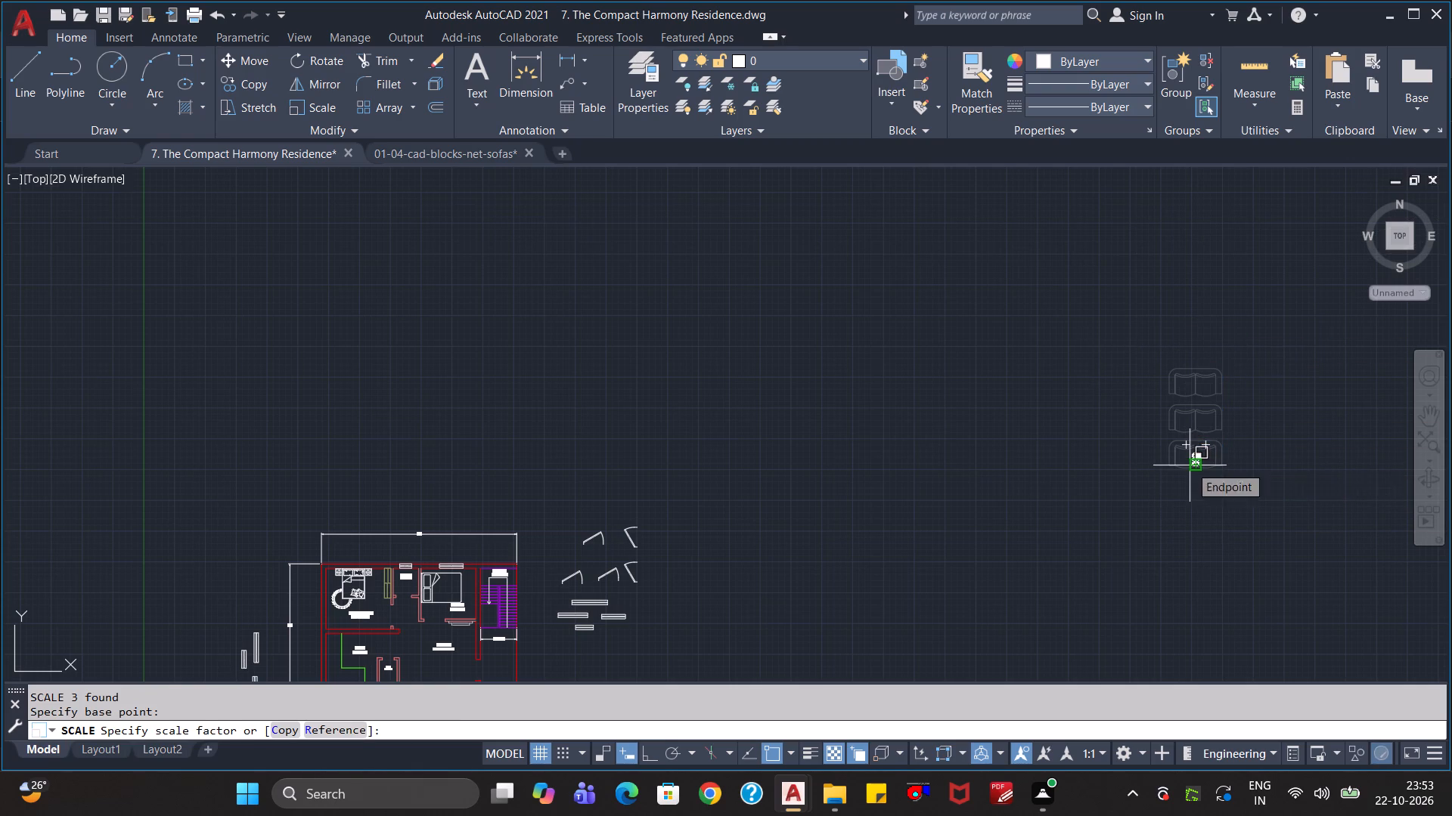
click(1190, 465)
click(1190, 475)
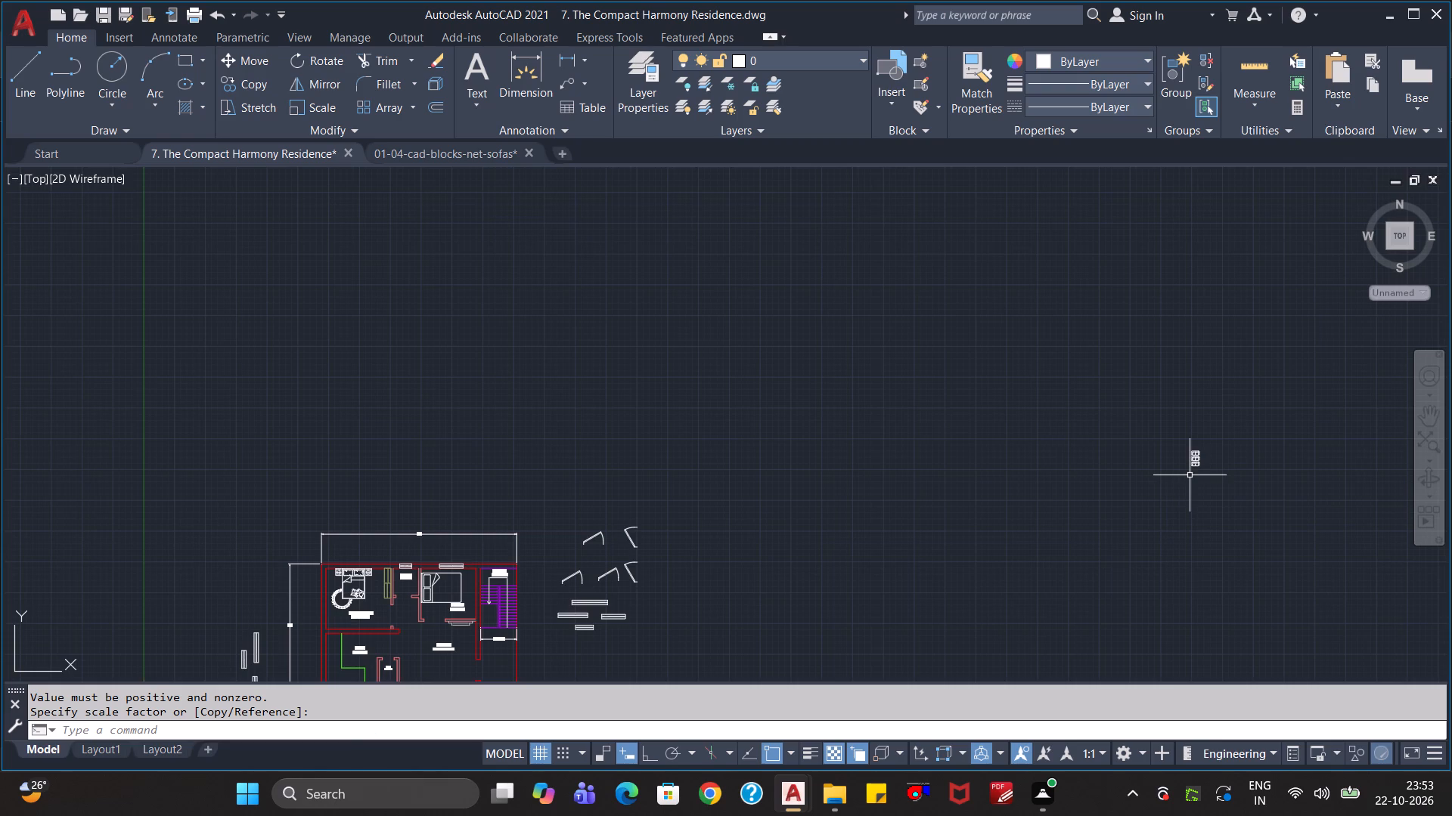
Move the three sofas together to the open area just outside the floor plan, east of the Living Hall.
scroll(1192, 477, up, 3)
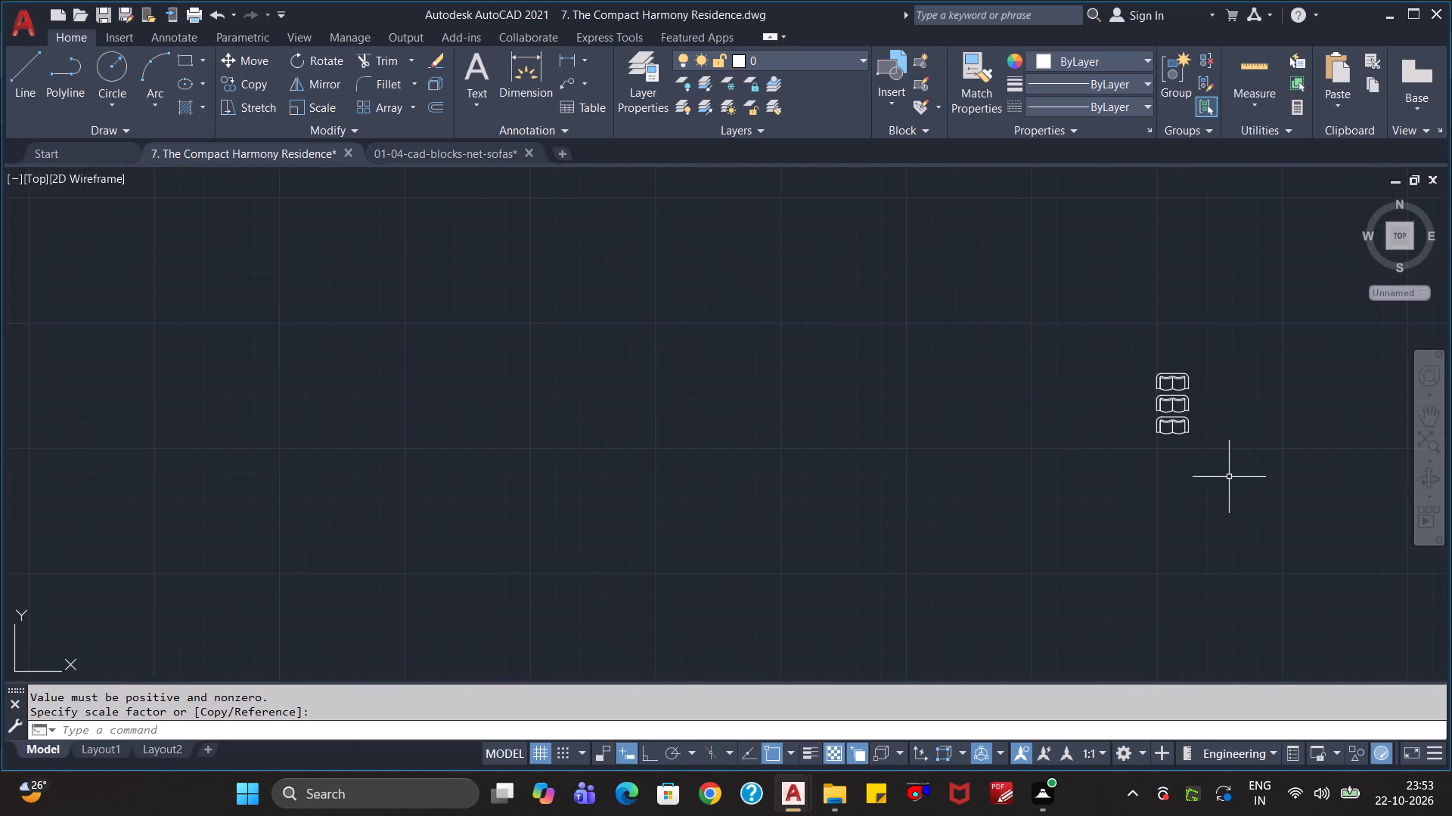
click(1199, 439)
click(1154, 380)
key(m)
key(Return)
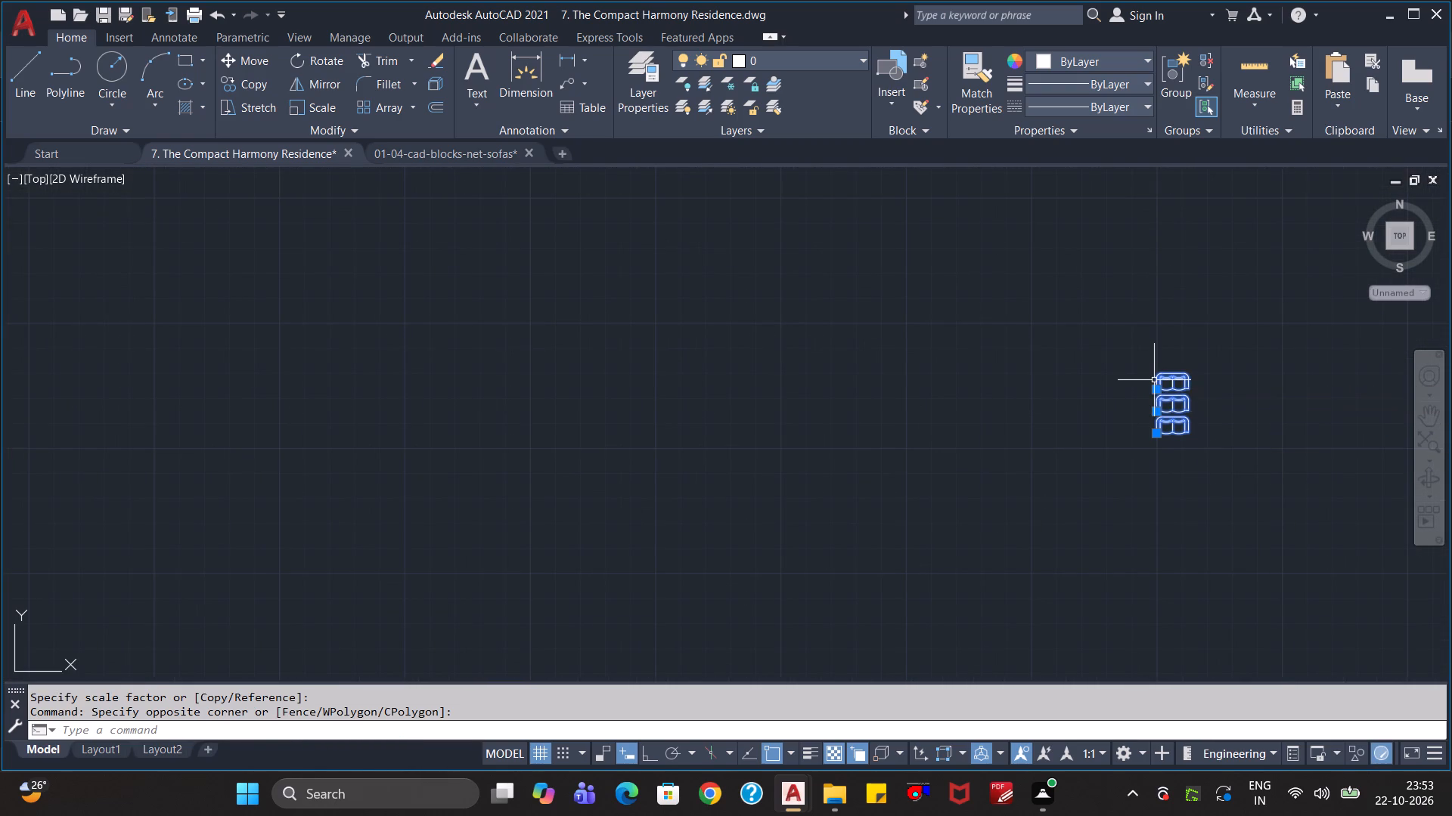
click(1192, 435)
scroll(703, 617, down, 3)
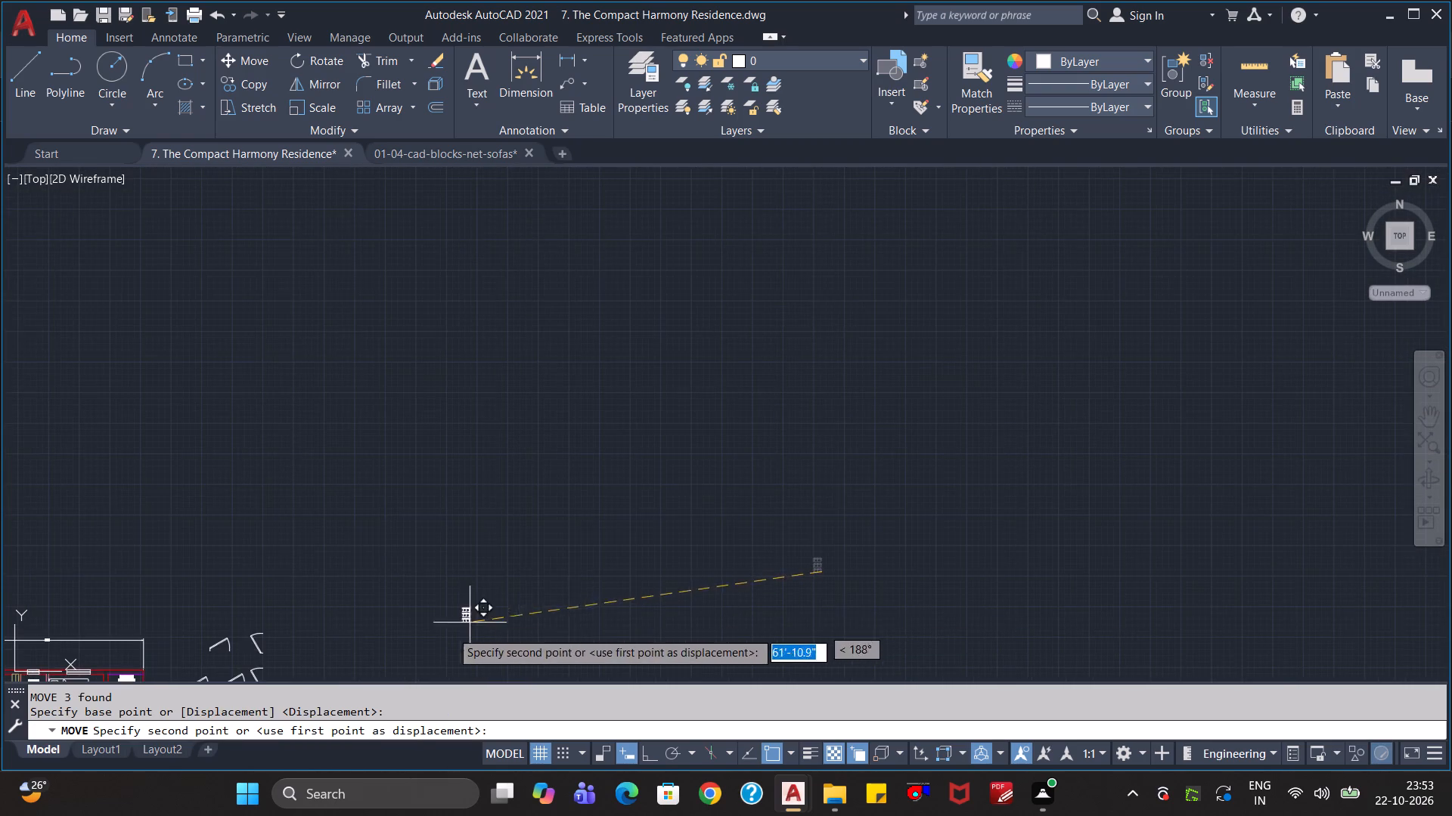
middle_drag(436, 644, 749, 320)
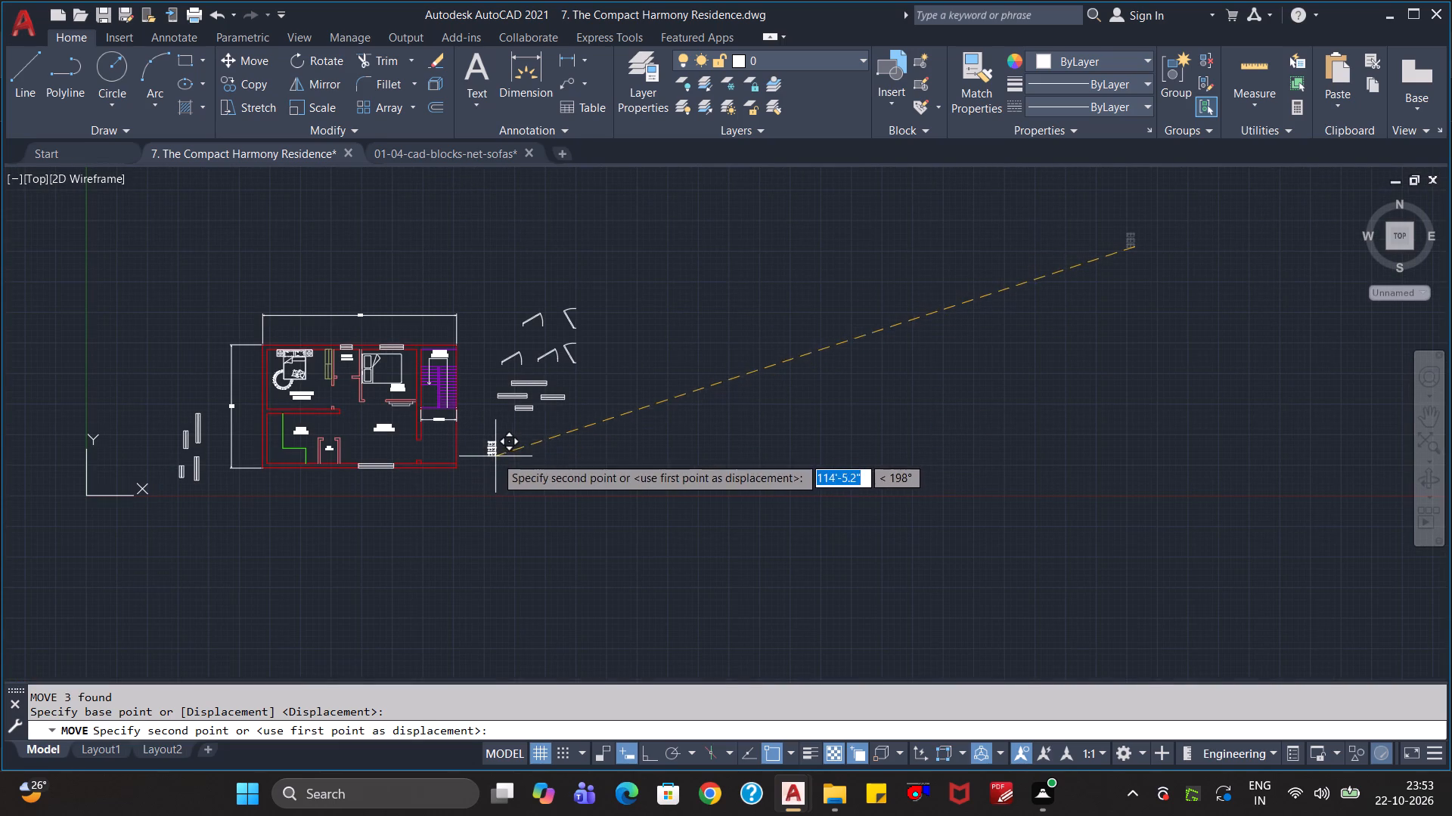
click(495, 456)
scroll(566, 483, up, 3)
middle_drag(414, 467, 889, 573)
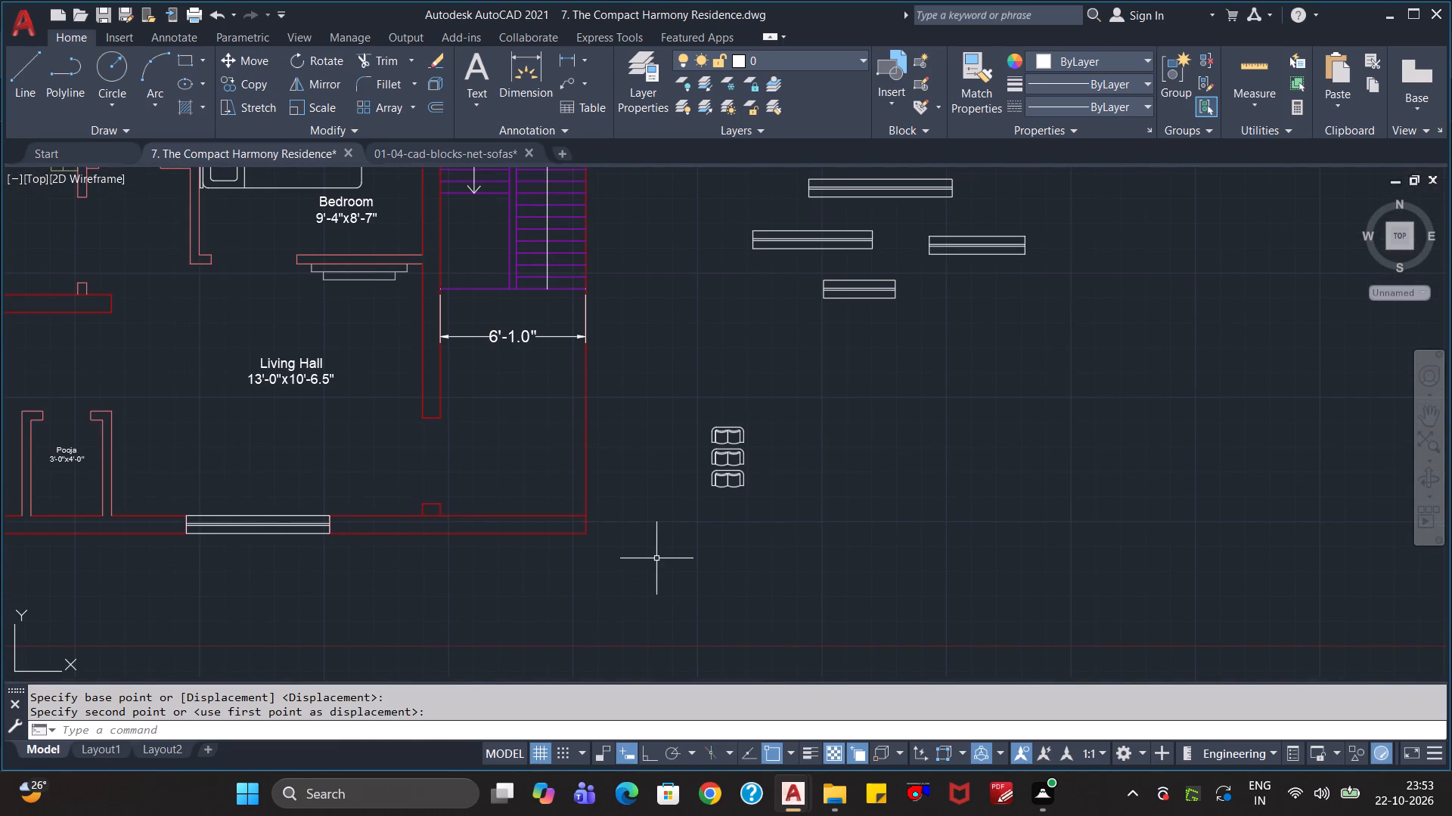
scroll(705, 539, up, 1)
middle_drag(682, 539, 965, 612)
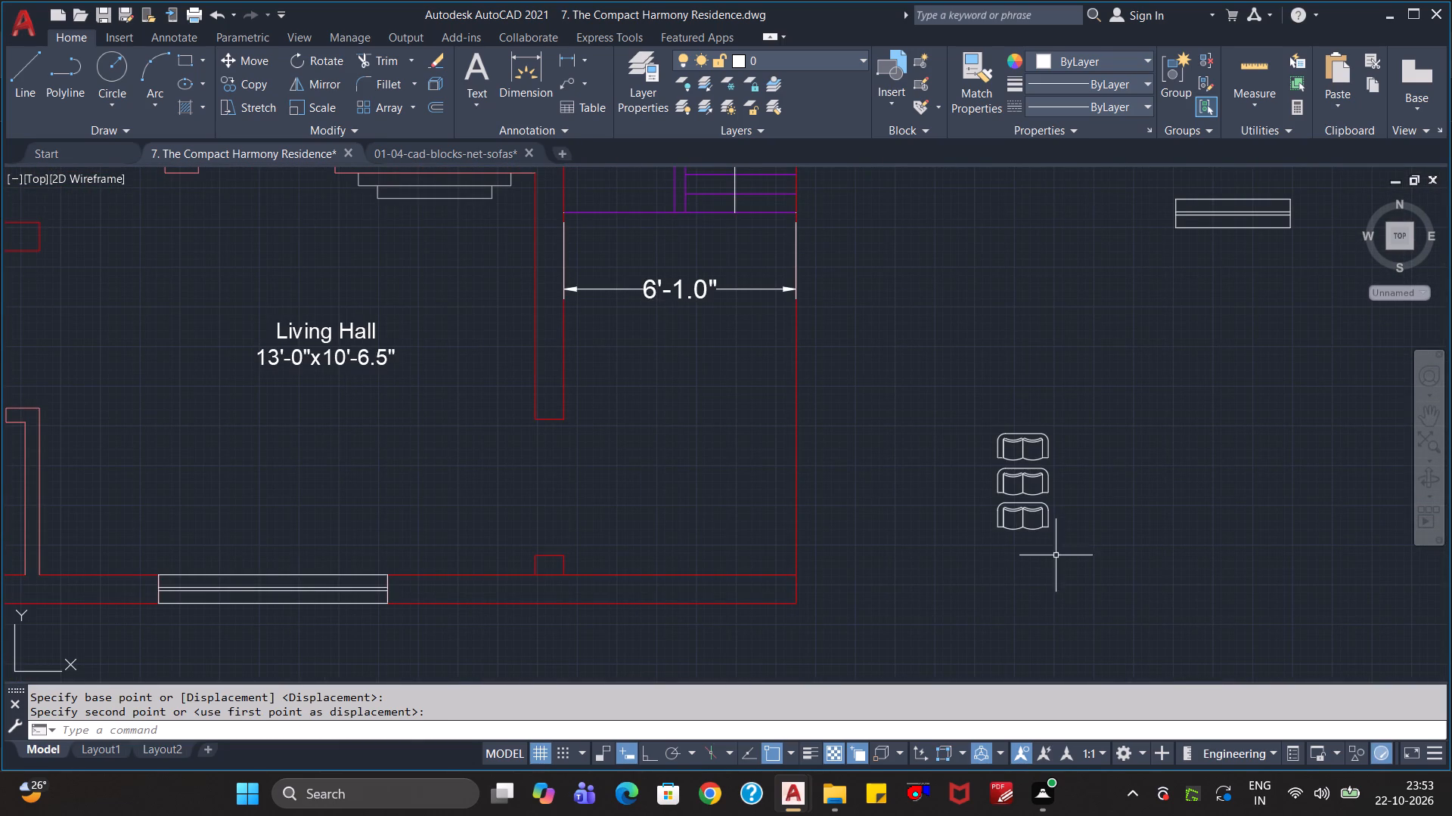
With Ortho on, rotate the lowest sofa of the stack by 180° about its lower-left corner.
click(1041, 526)
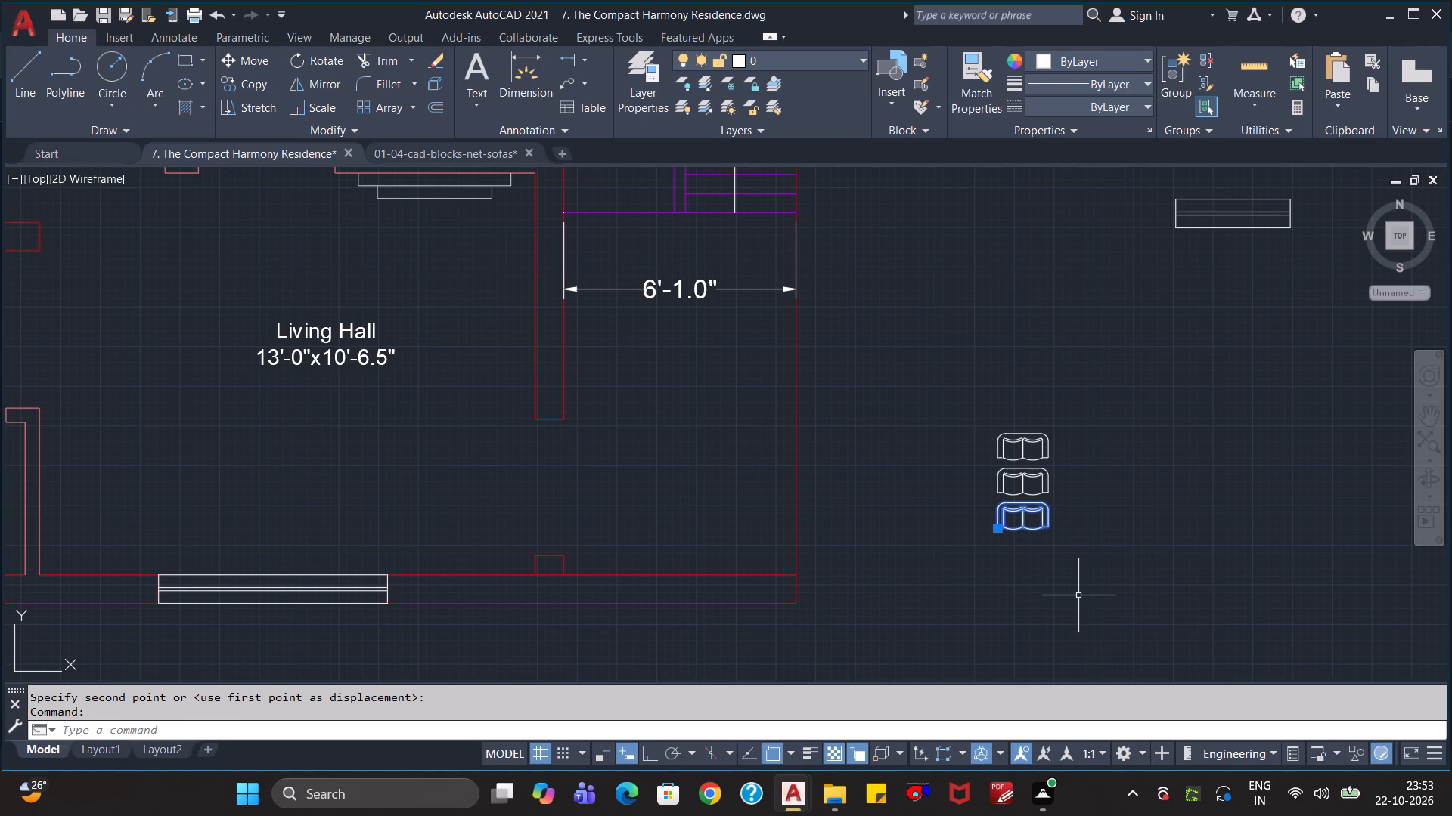
key(F8)
text(ro)
key(Return)
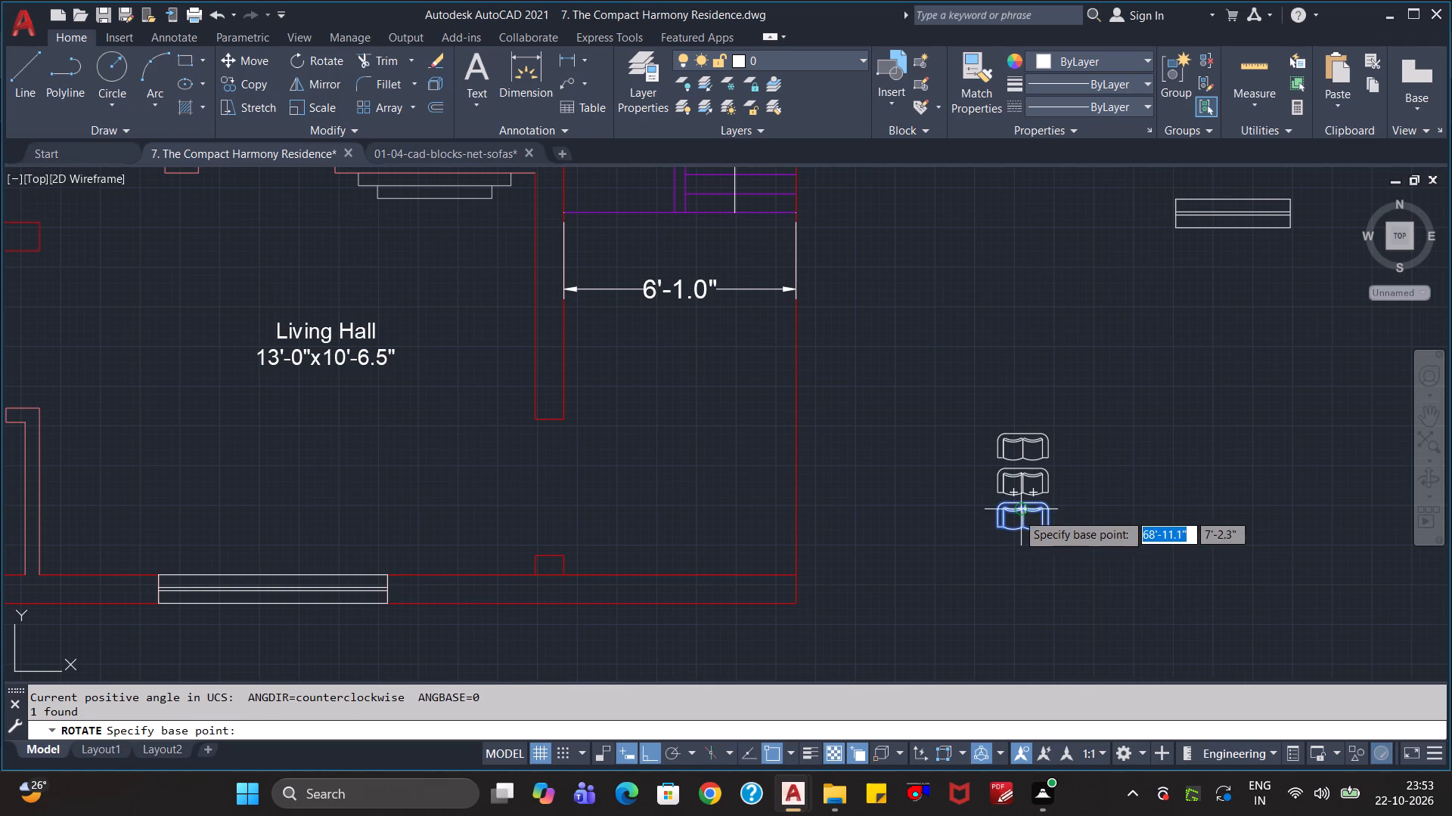
click(1001, 523)
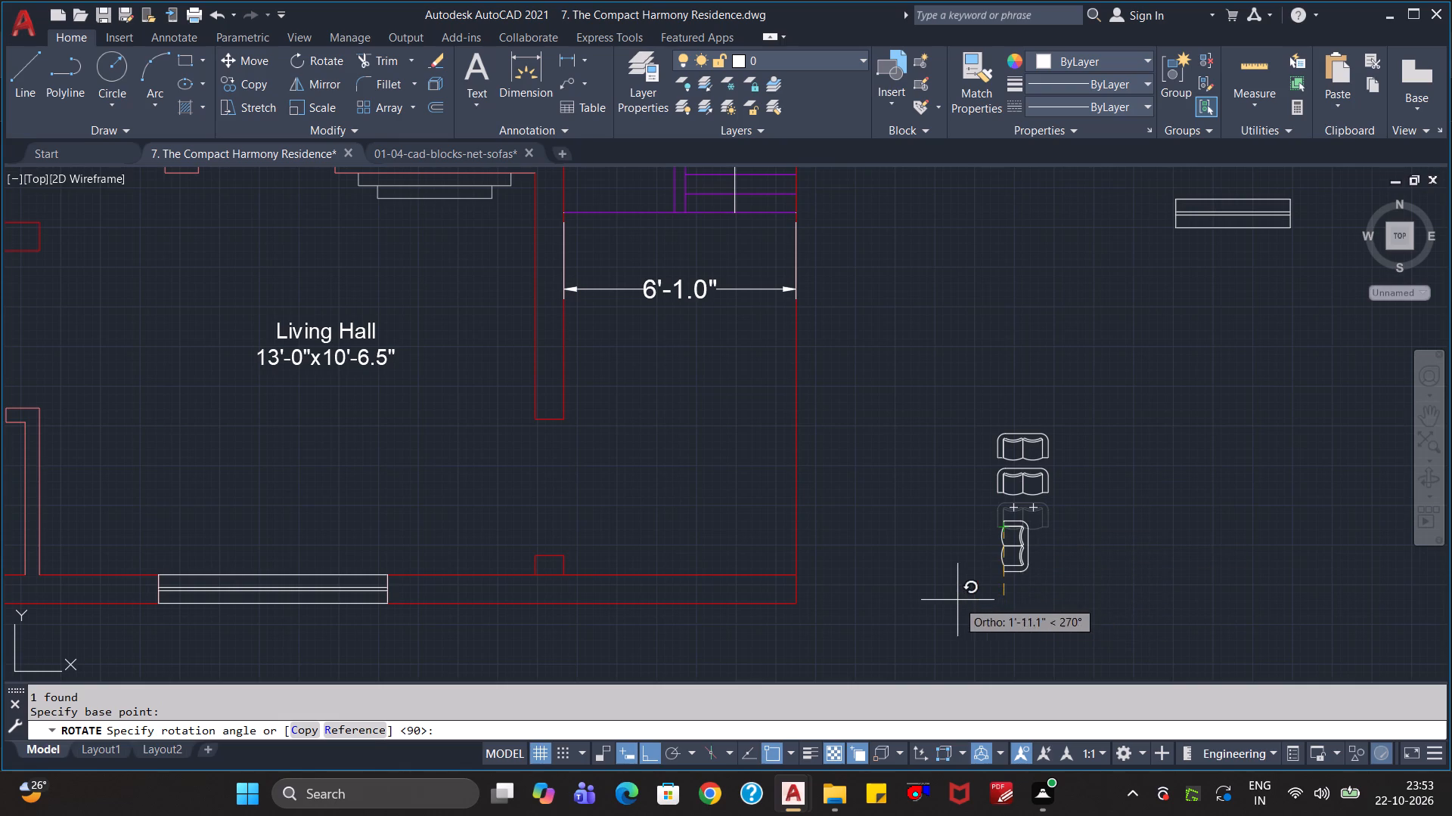
click(930, 580)
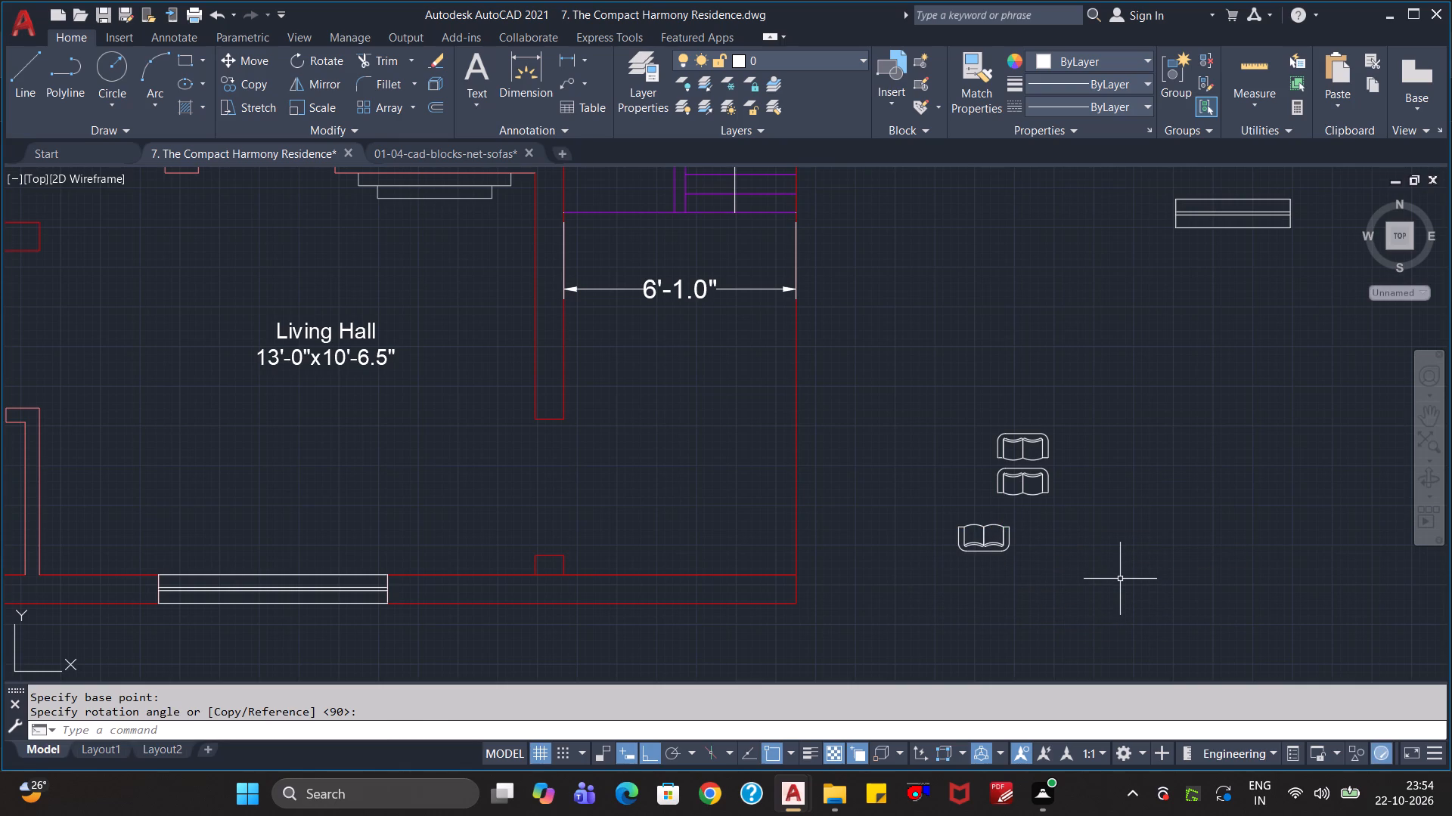
Move the rotated sofa about 16'-5" west into the Living Hall, just above the window in the bottom wall.
click(1044, 589)
click(960, 532)
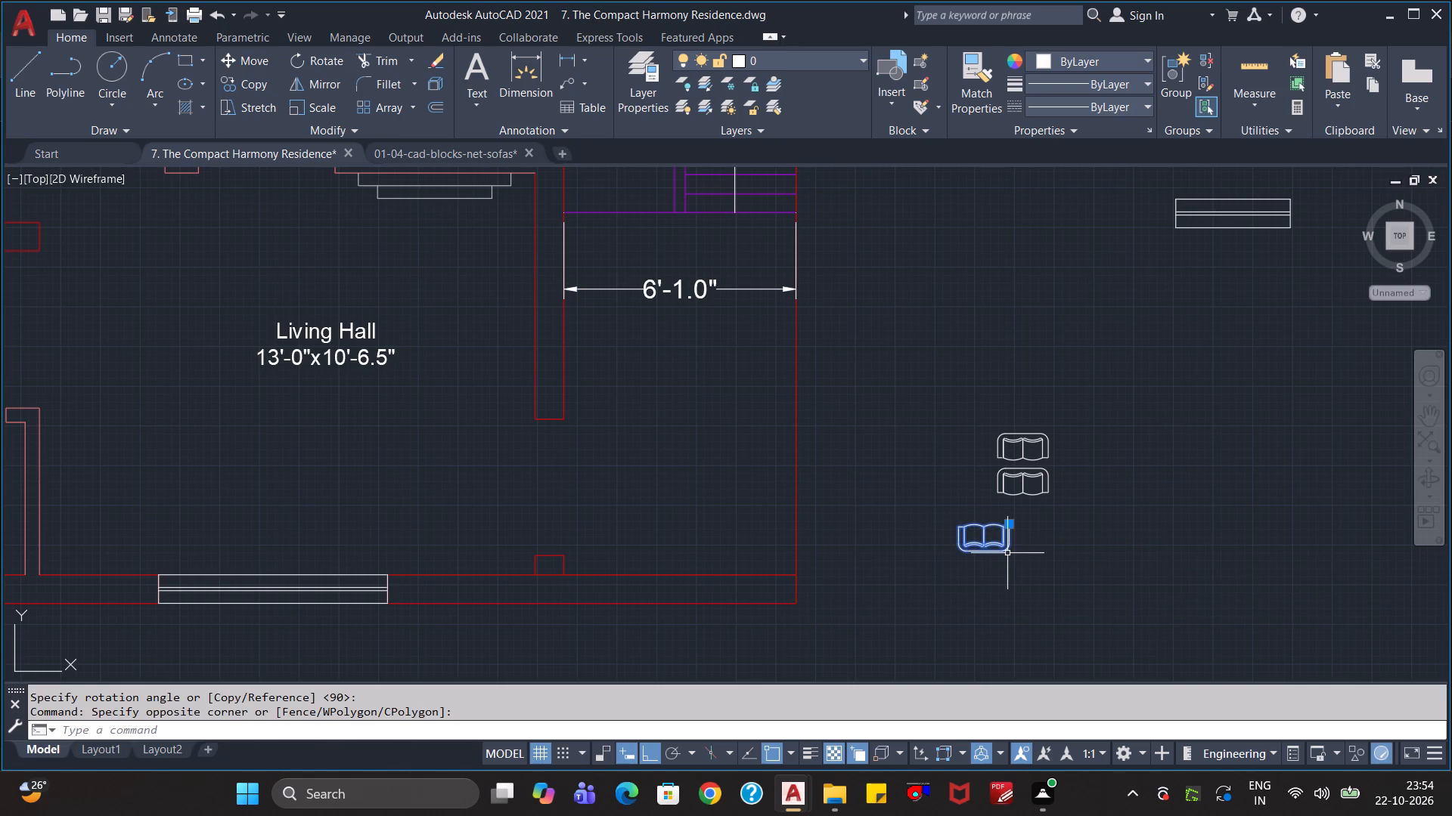
key(m)
key(Return)
click(998, 553)
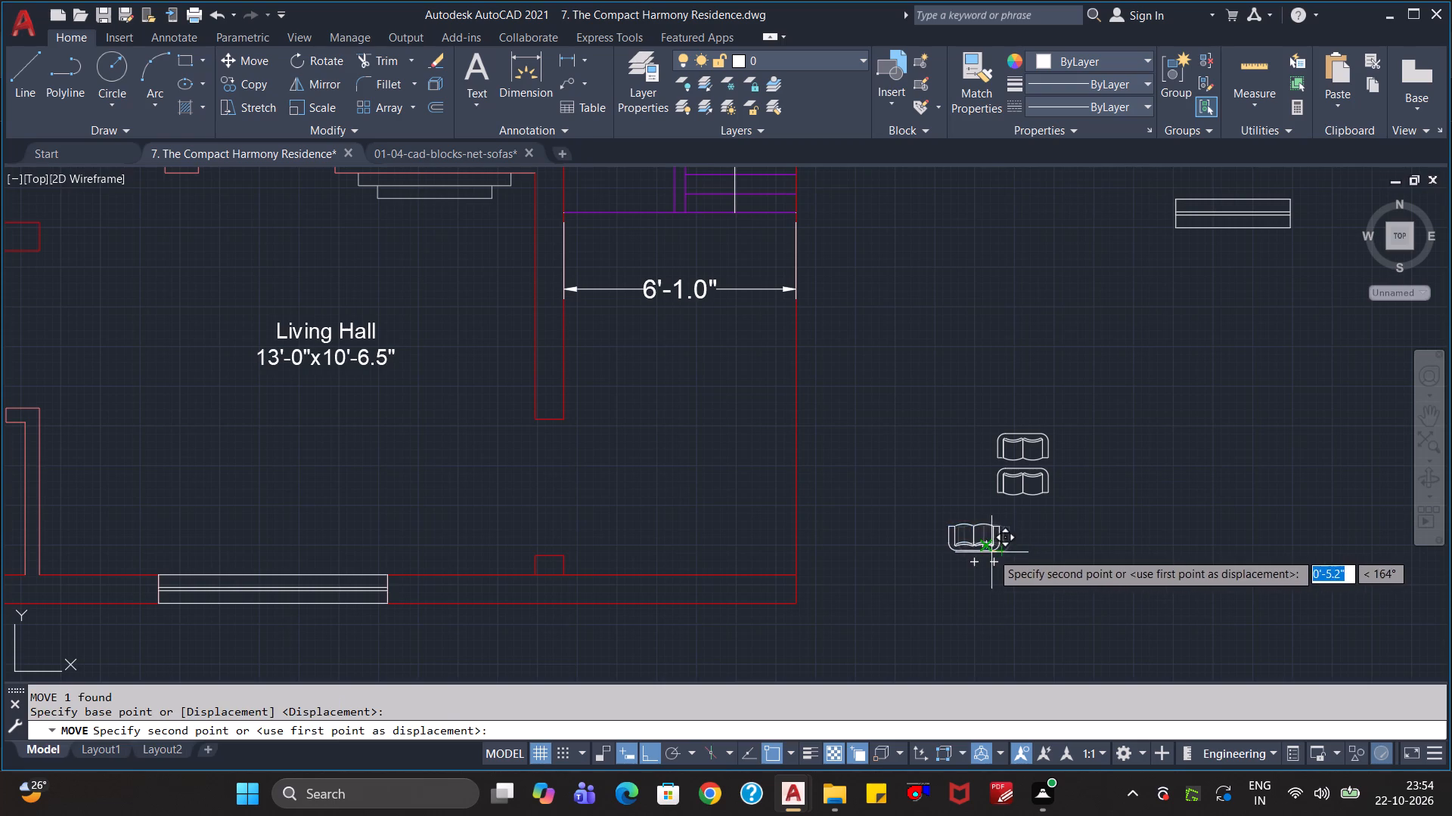
click(374, 552)
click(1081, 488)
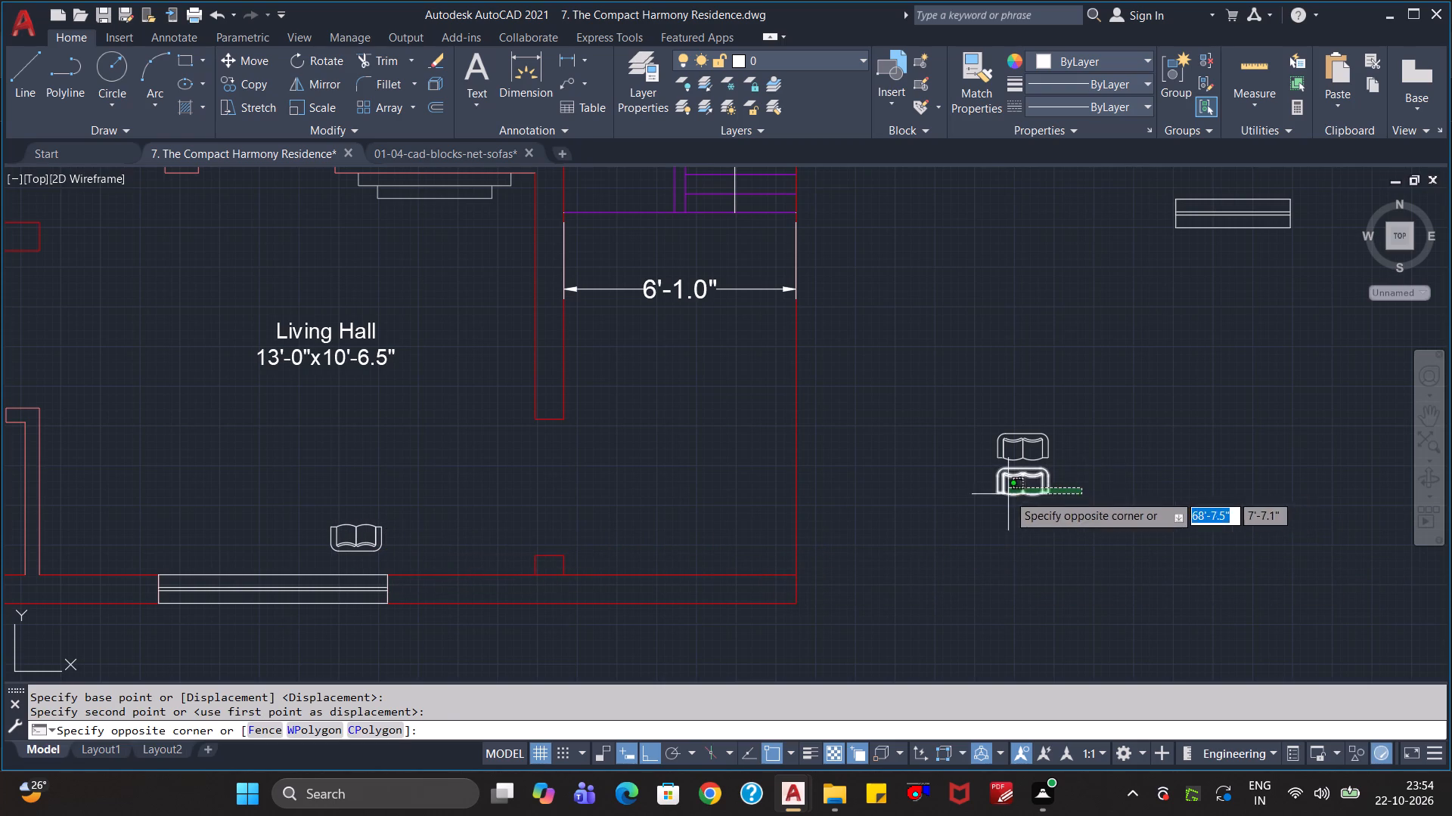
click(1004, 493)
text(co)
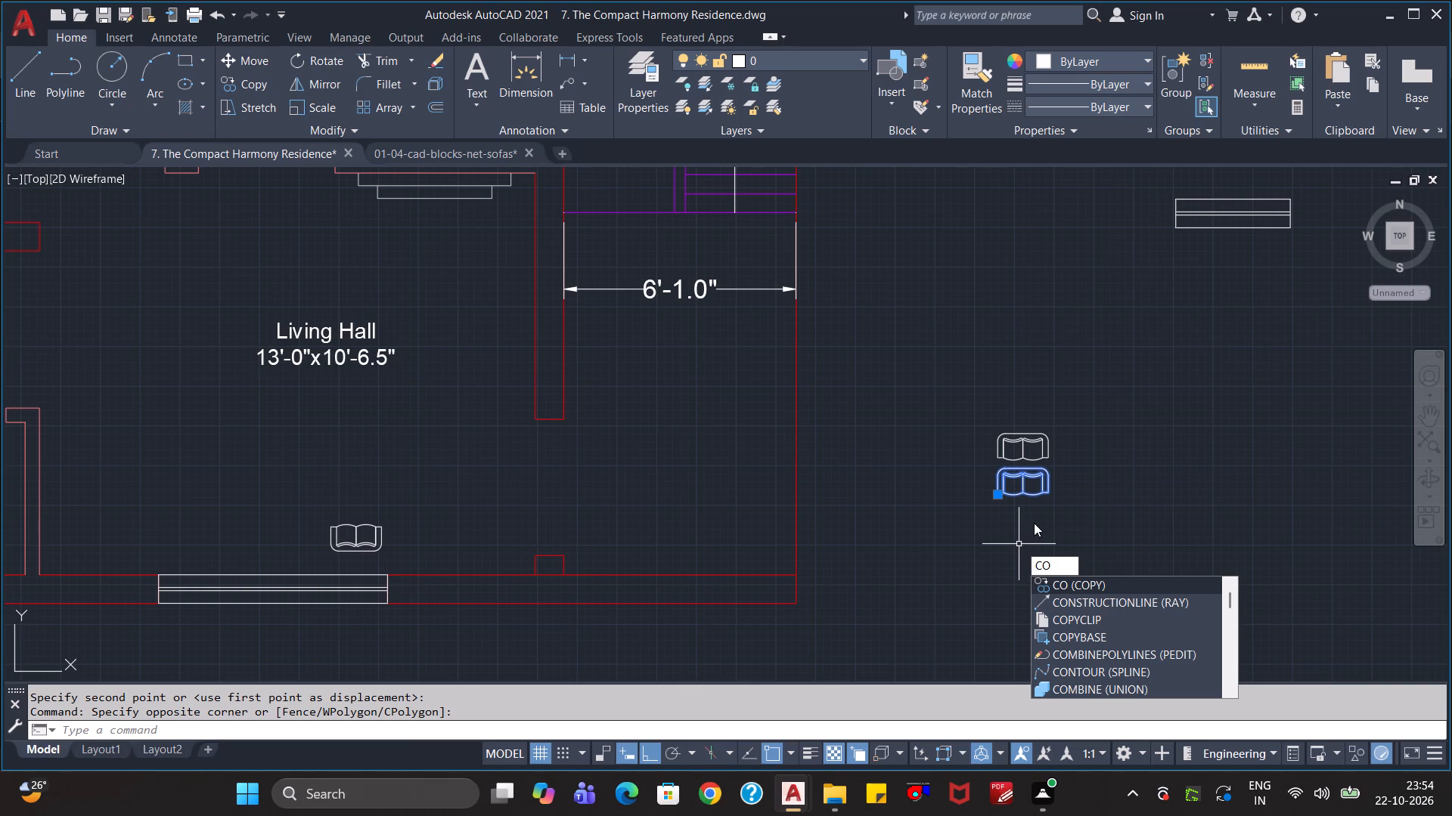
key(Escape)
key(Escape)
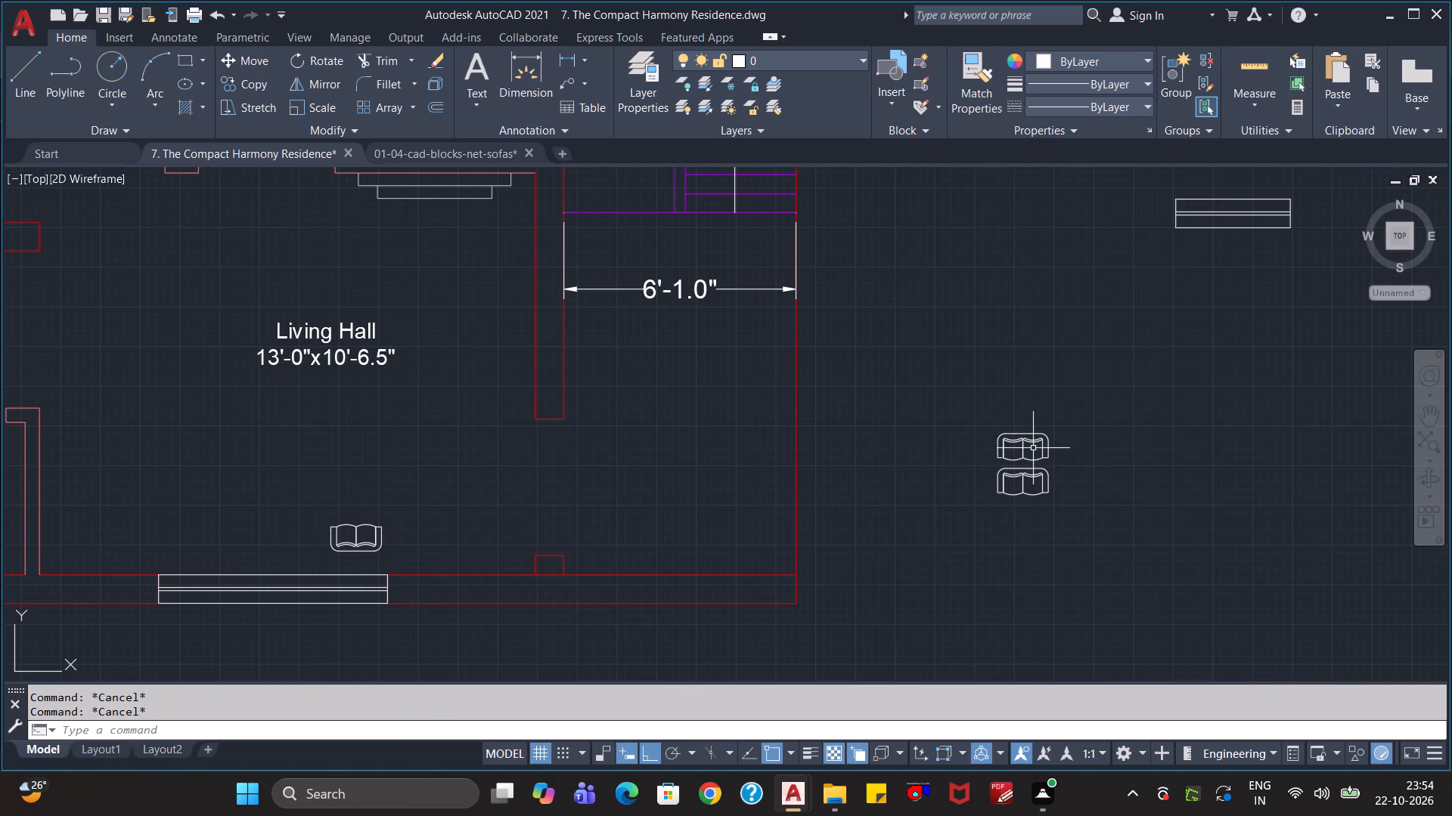
Move the upper of the two remaining sofas straight west into the Living Hall, near its east wall opening.
click(1033, 448)
click(1044, 458)
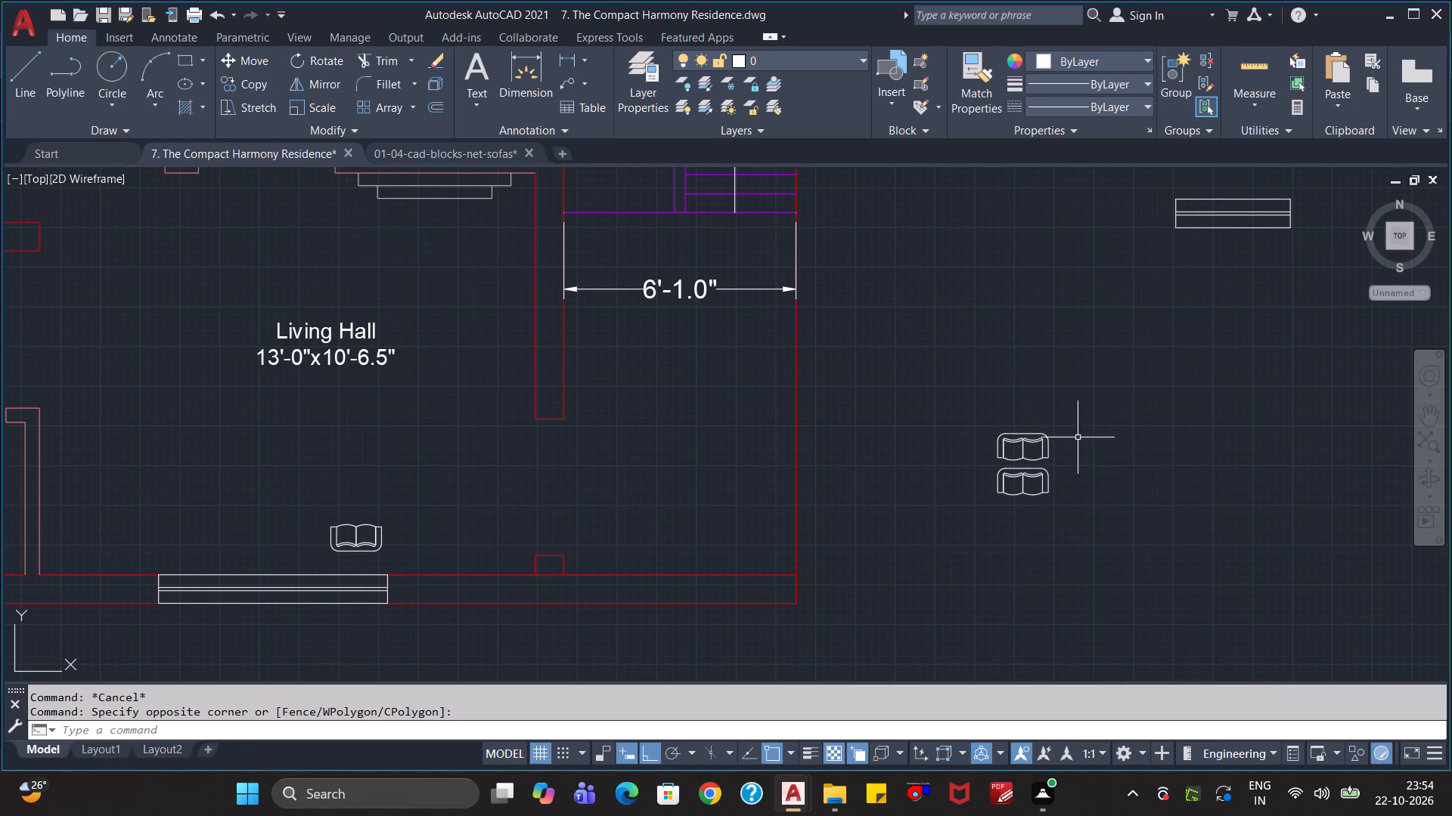
click(1076, 436)
click(1006, 445)
key(m)
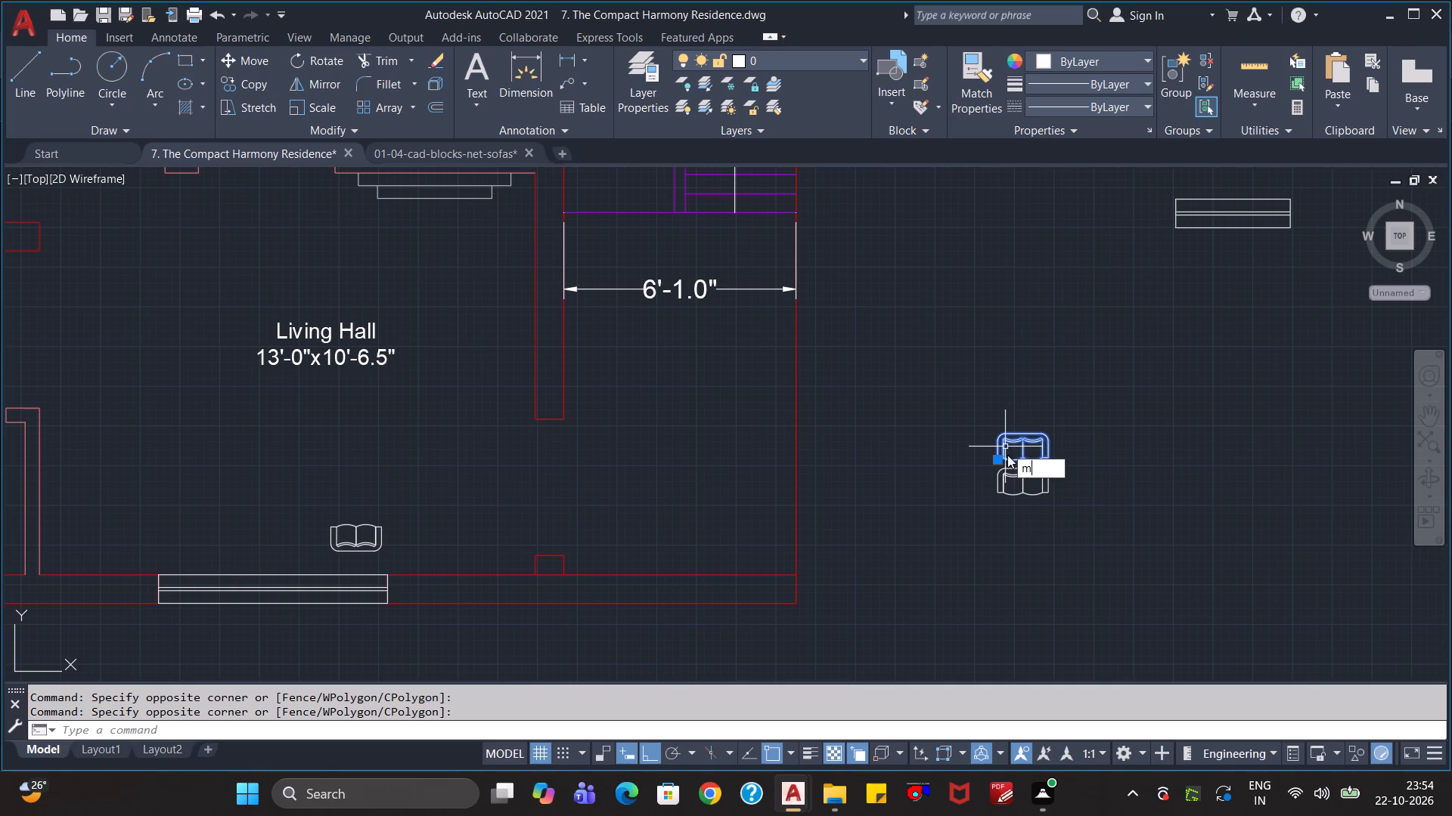
key(Return)
click(1032, 457)
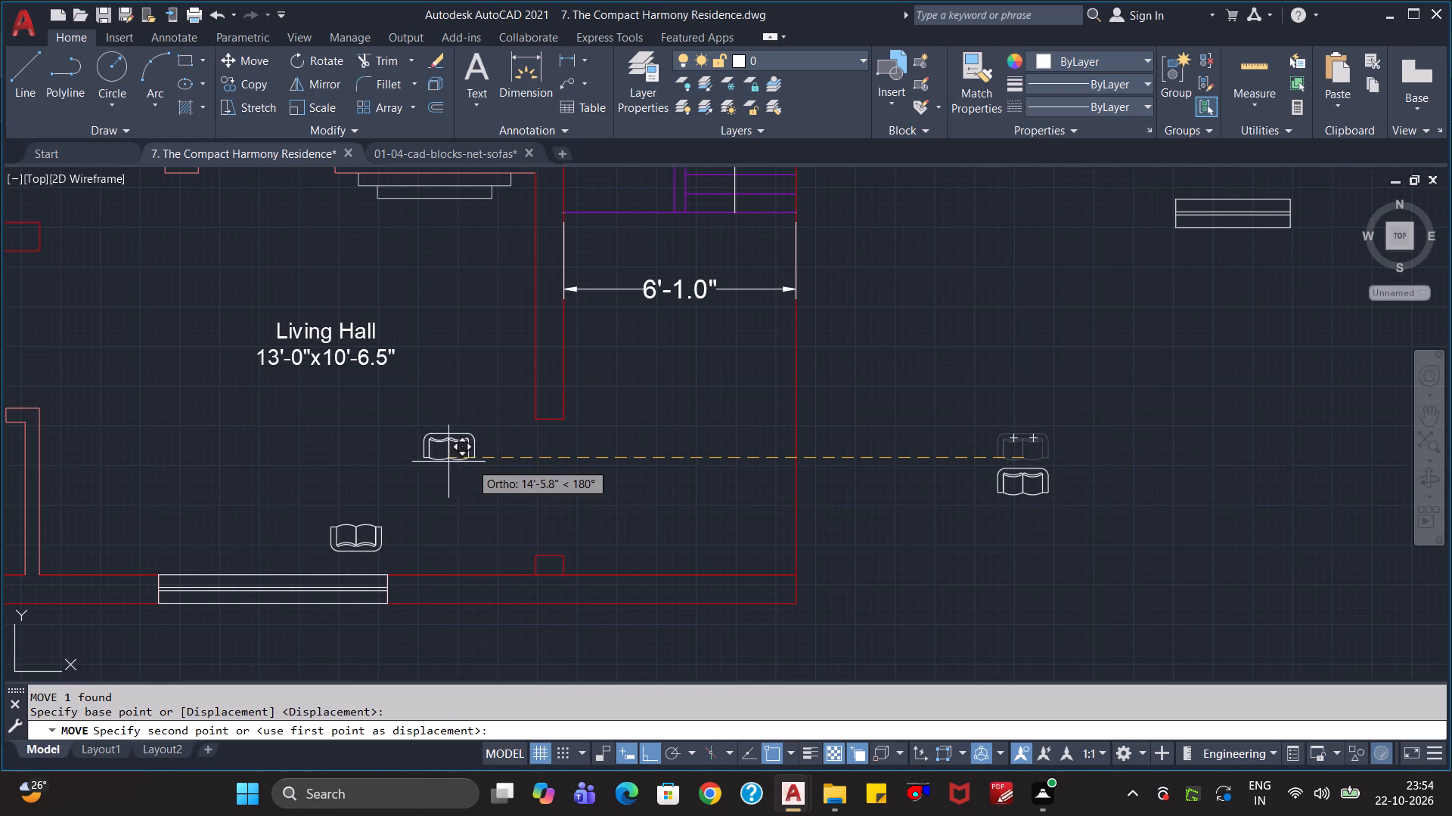
click(464, 459)
Move the last remaining sofa straight west into the Living Hall, between the Pooja room and the other sofas.
click(1094, 527)
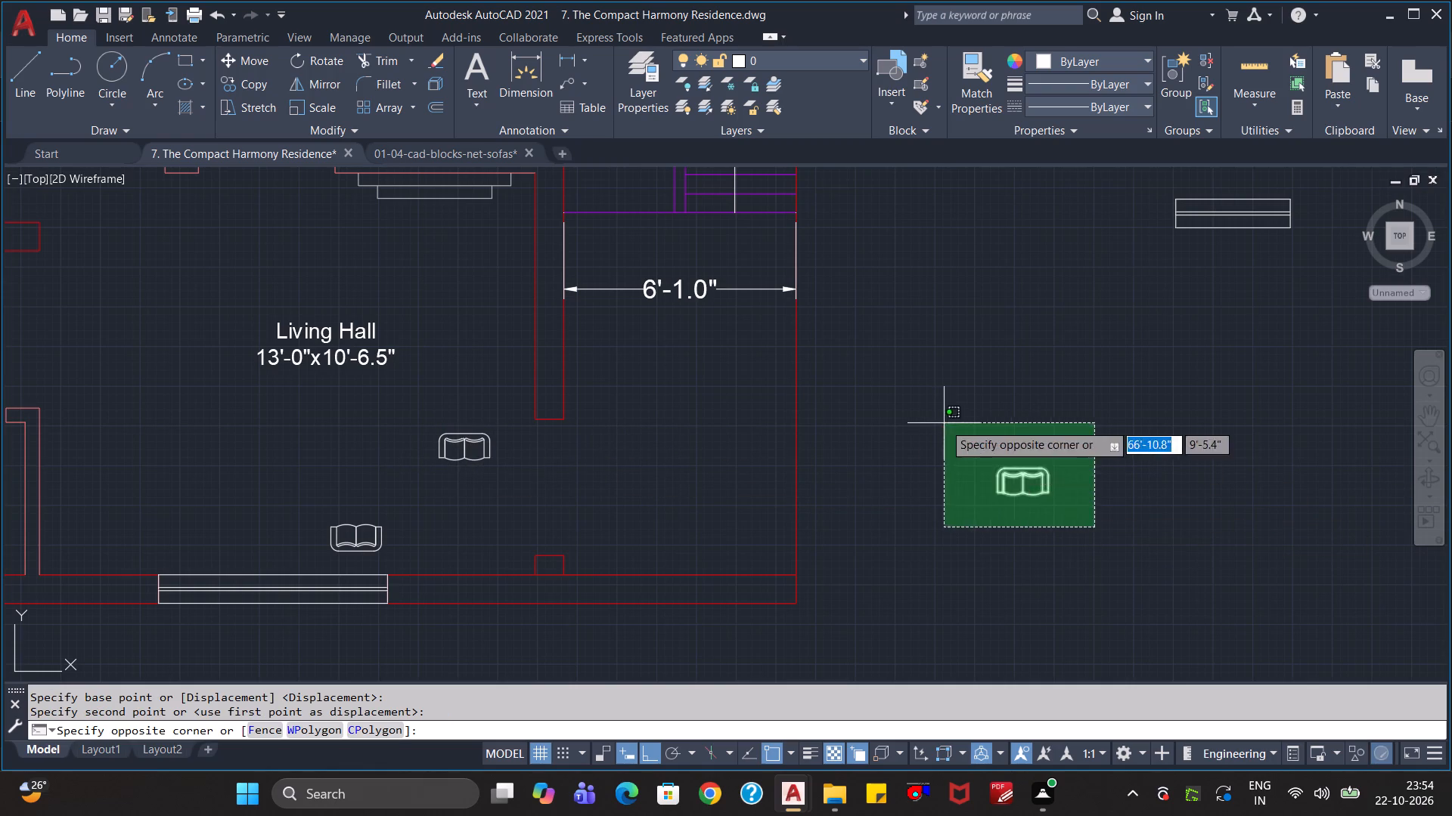
click(944, 423)
key(m)
key(Return)
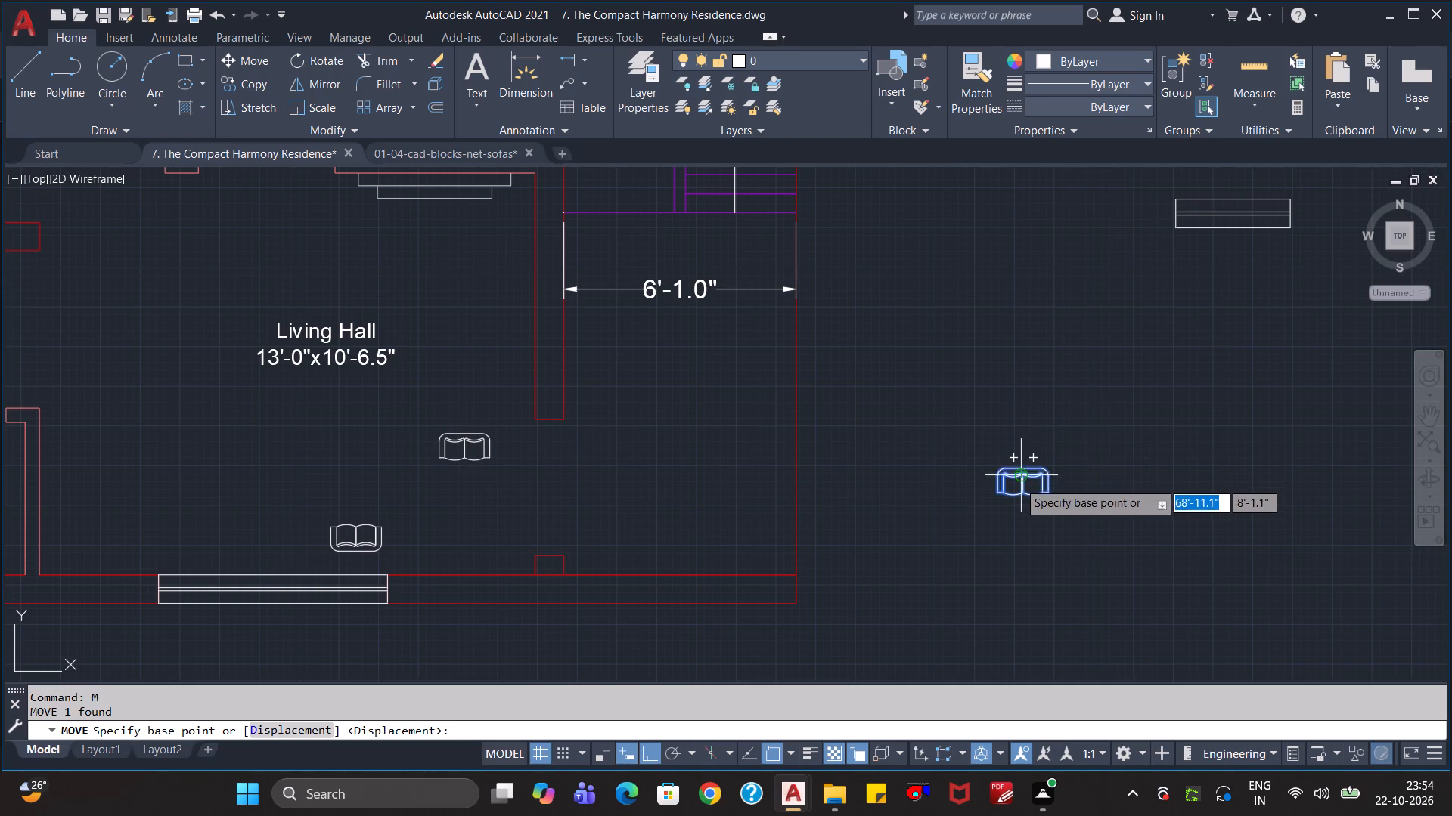
click(1018, 481)
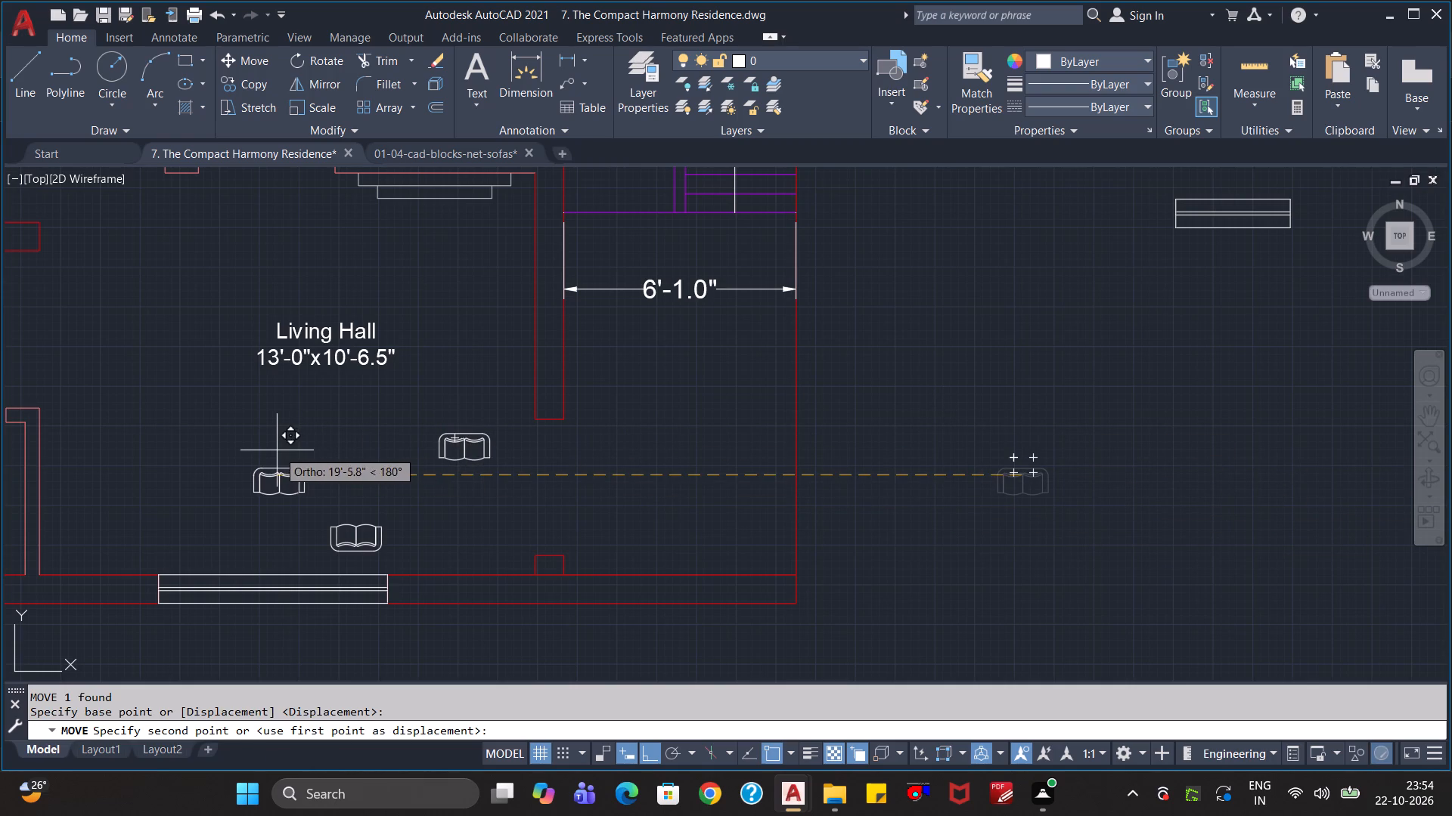
click(214, 450)
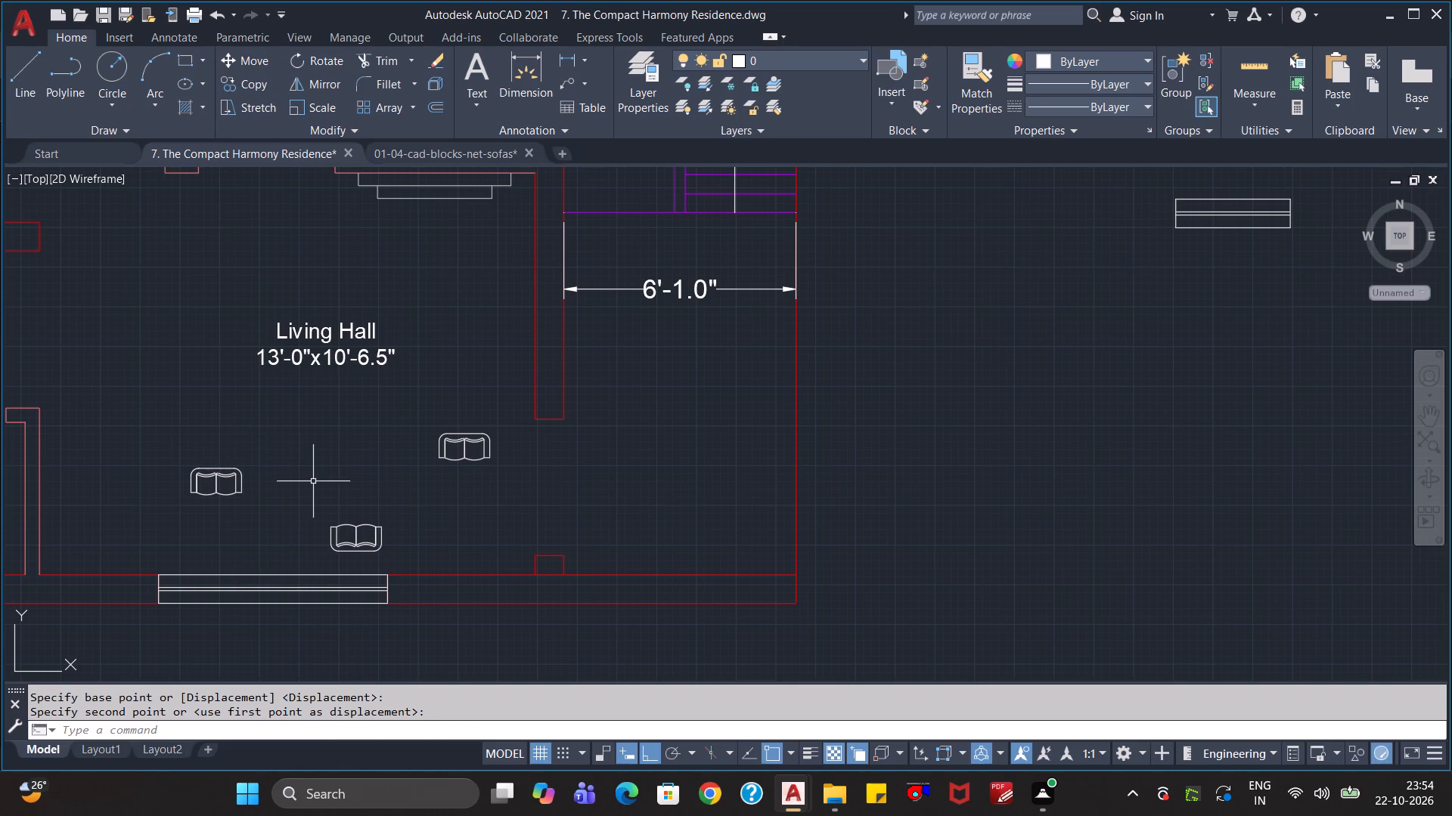
key(Escape)
key(Escape)
key(Escape)
Rotate the westernmost Living Hall sofa by 90° about its lower edge, so its back faces the Pooja room.
click(262, 504)
click(201, 478)
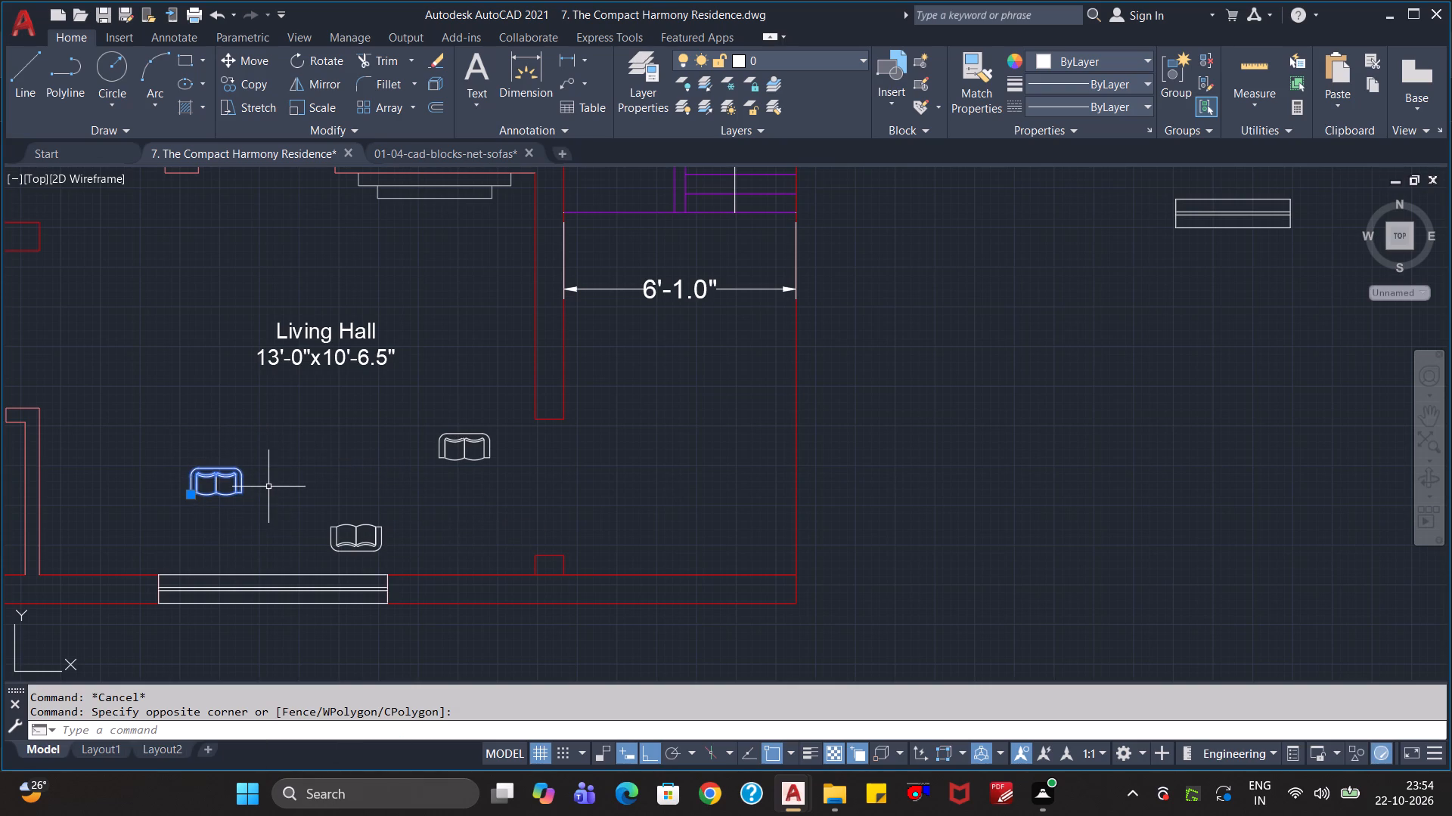
text(ro)
key(Return)
click(212, 494)
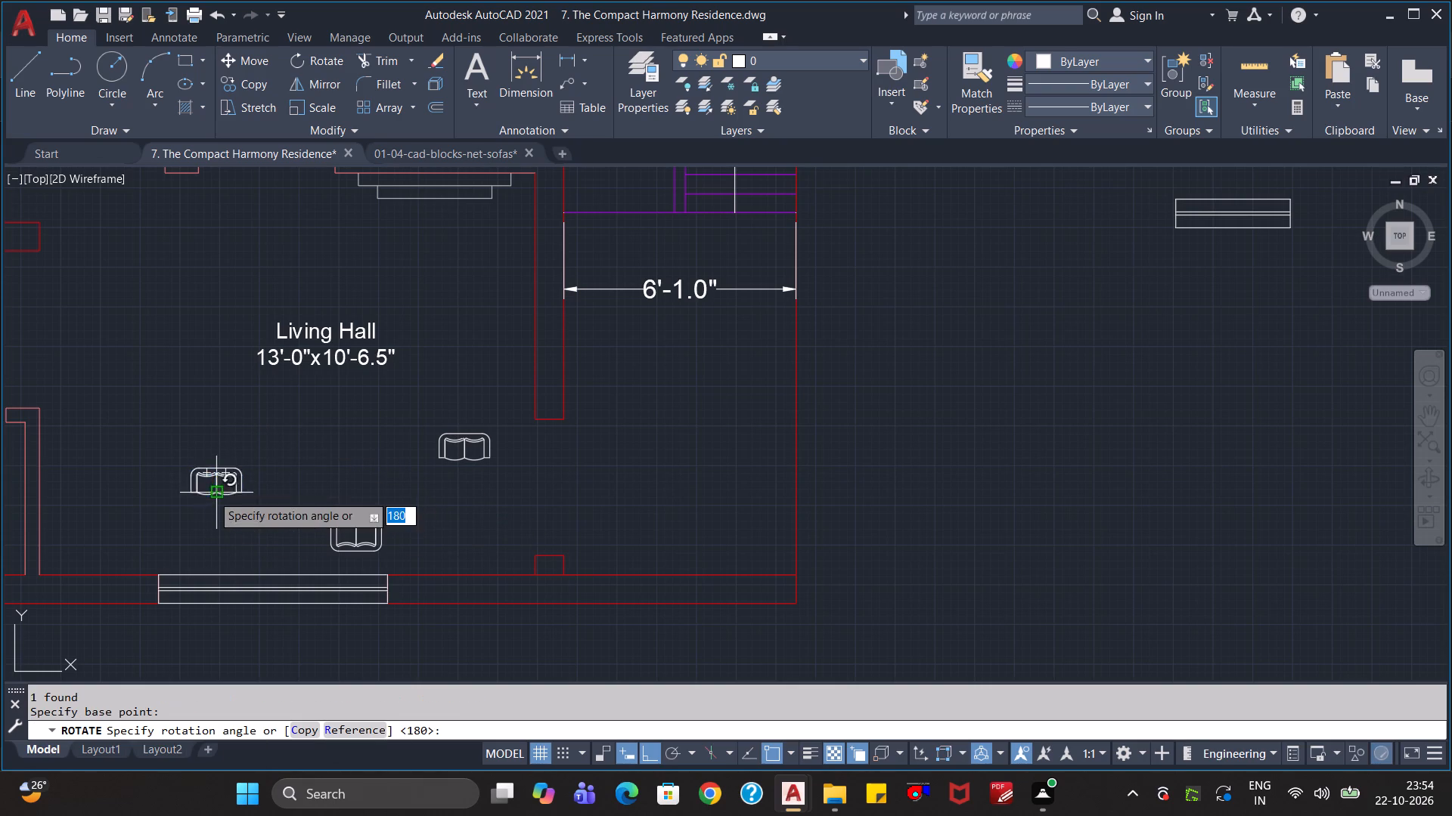
click(233, 422)
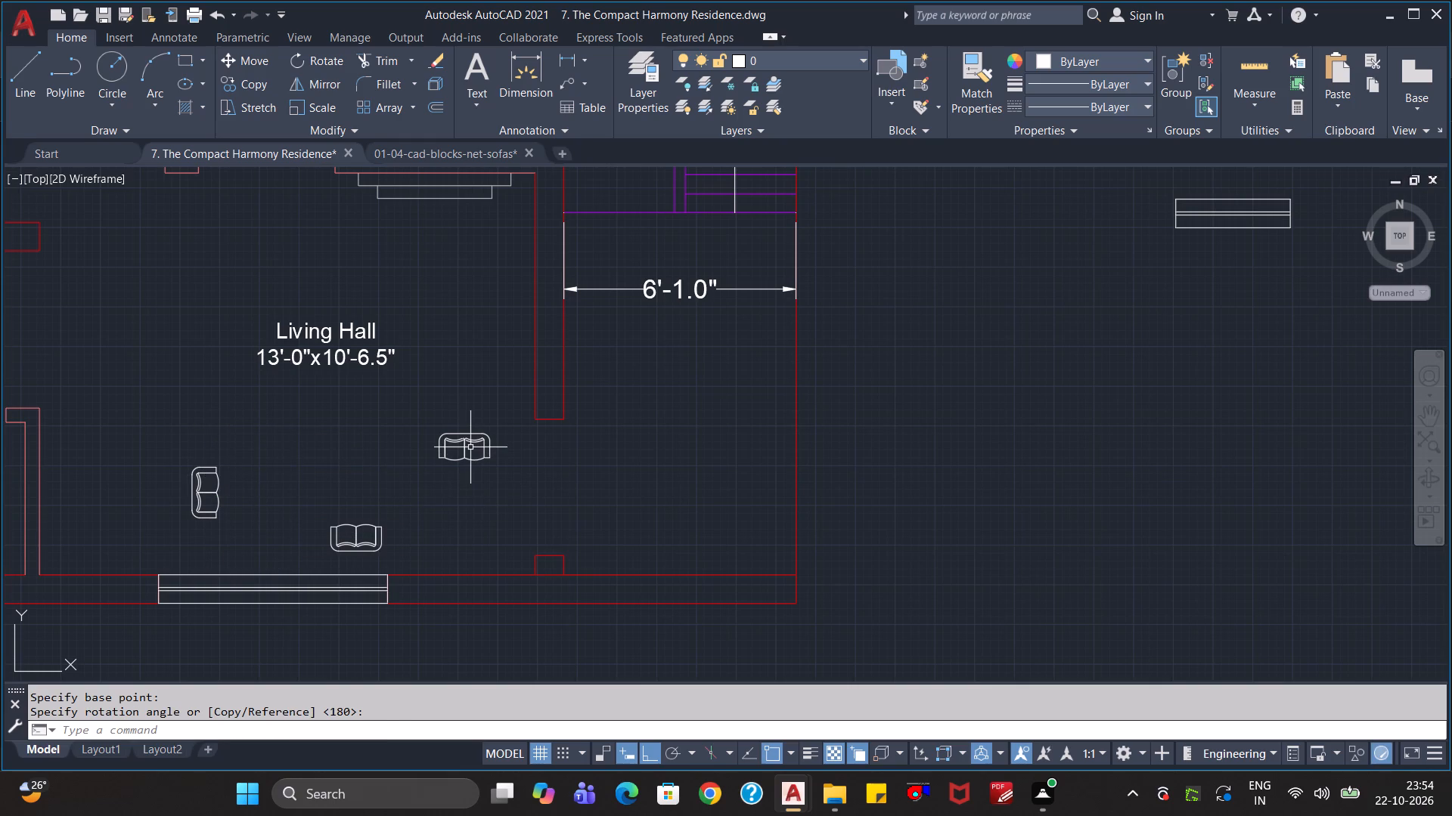
Rotate the sofa near the Living Hall's east wall by 270° about its middle, so its back faces that wall.
click(469, 444)
key(r)
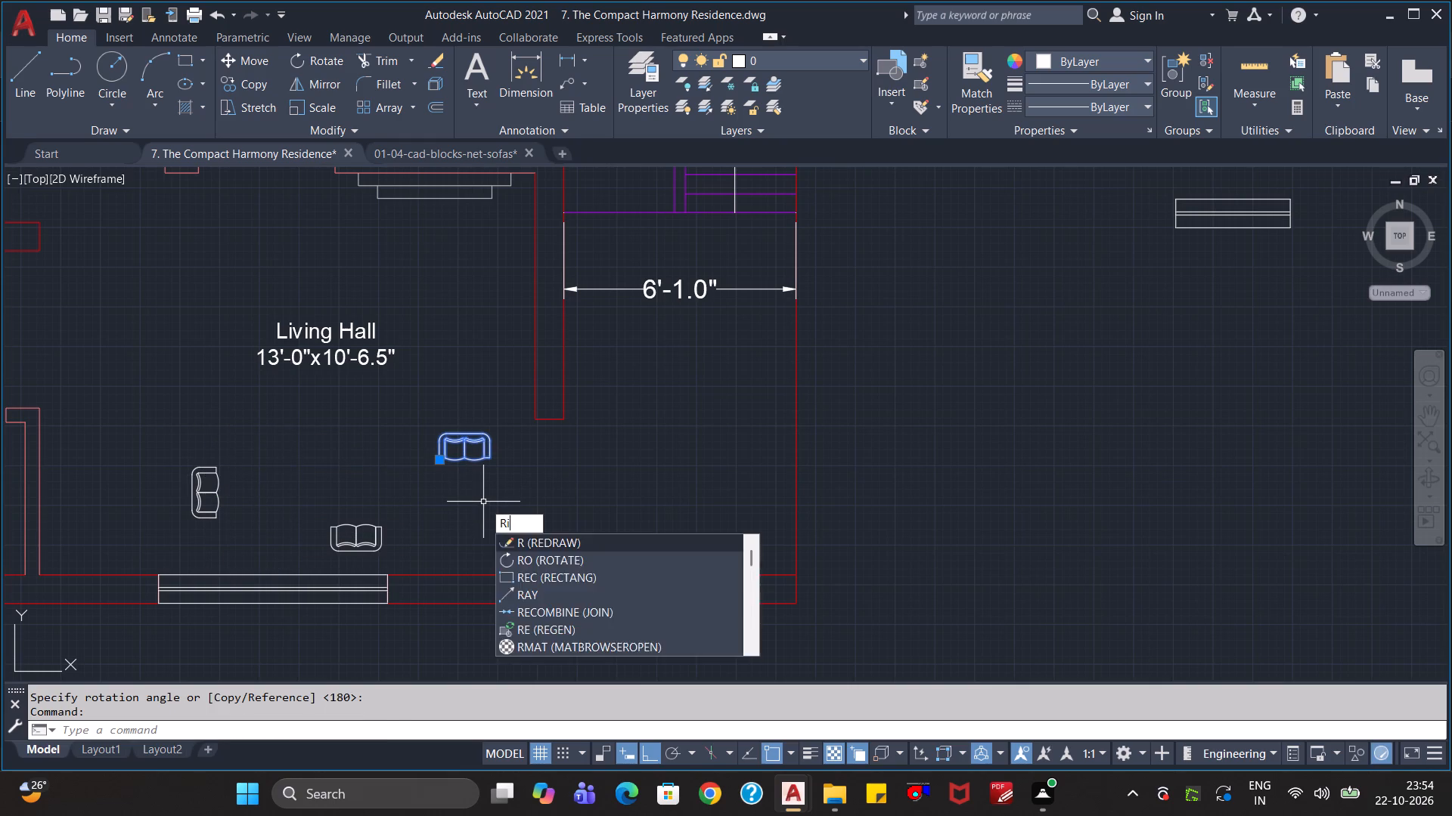
key(i)
key(BackSpace)
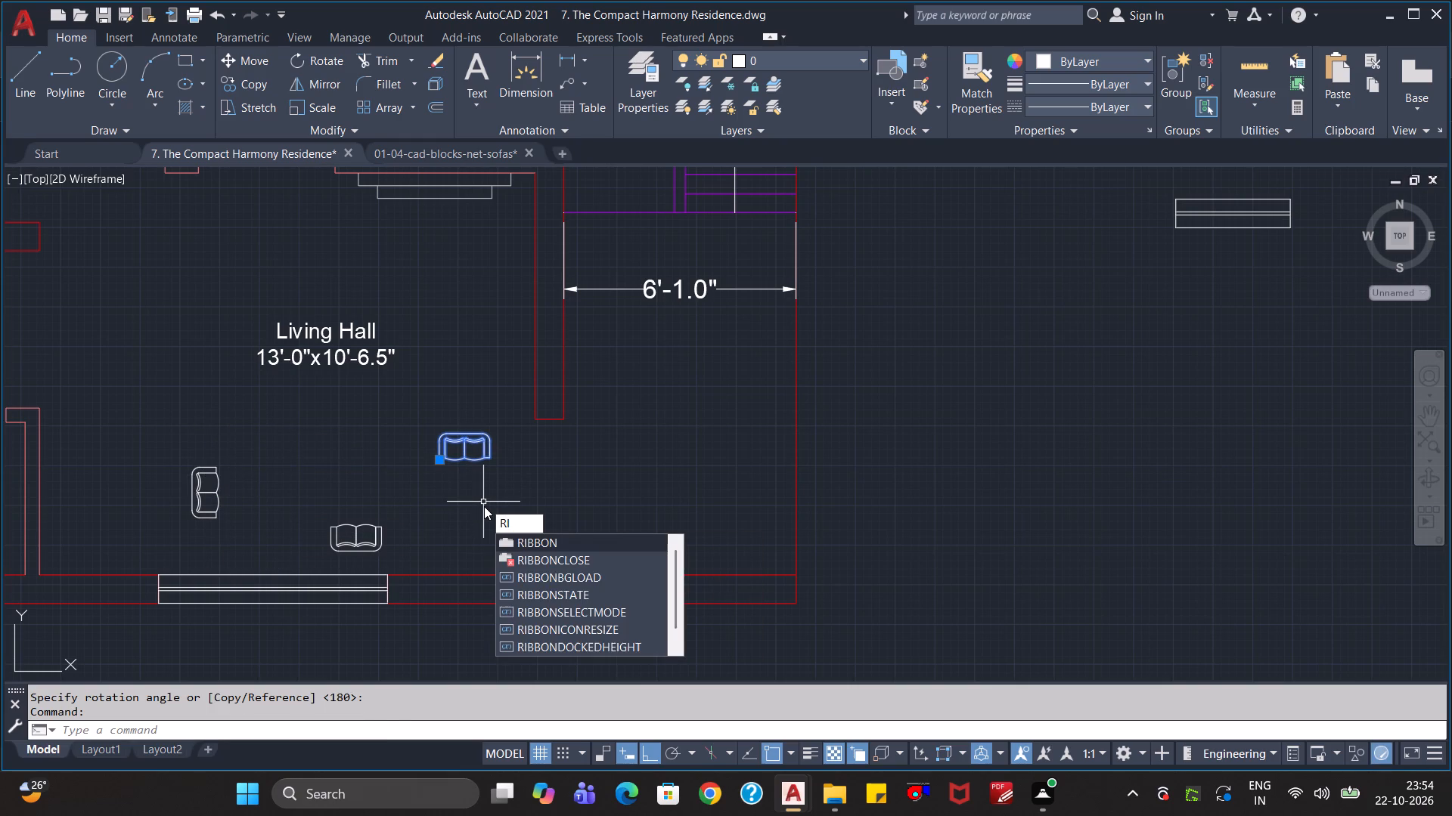
key(o)
key(BackSpace)
key(BackSpace)
key(o)
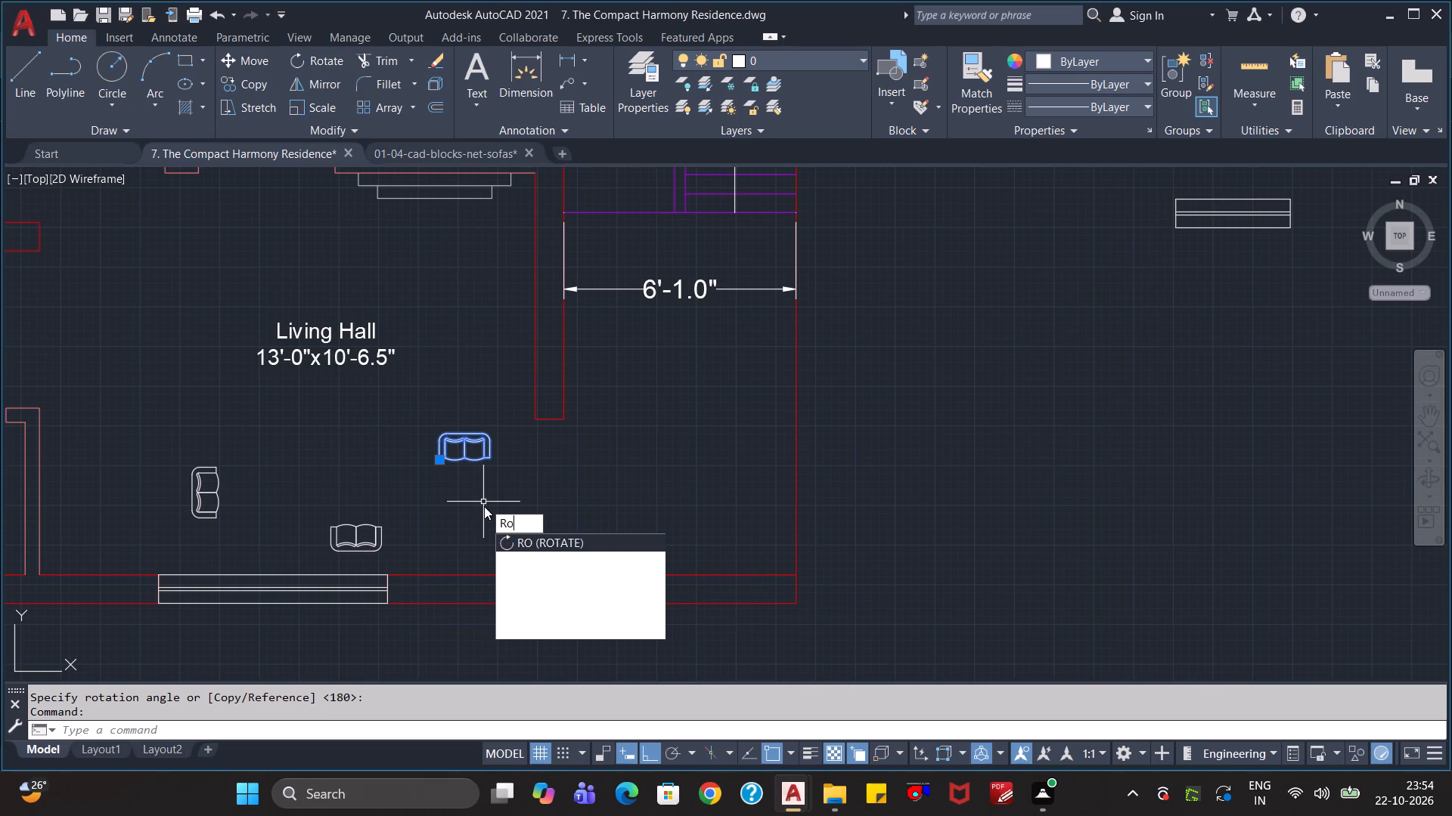
key(Return)
click(467, 440)
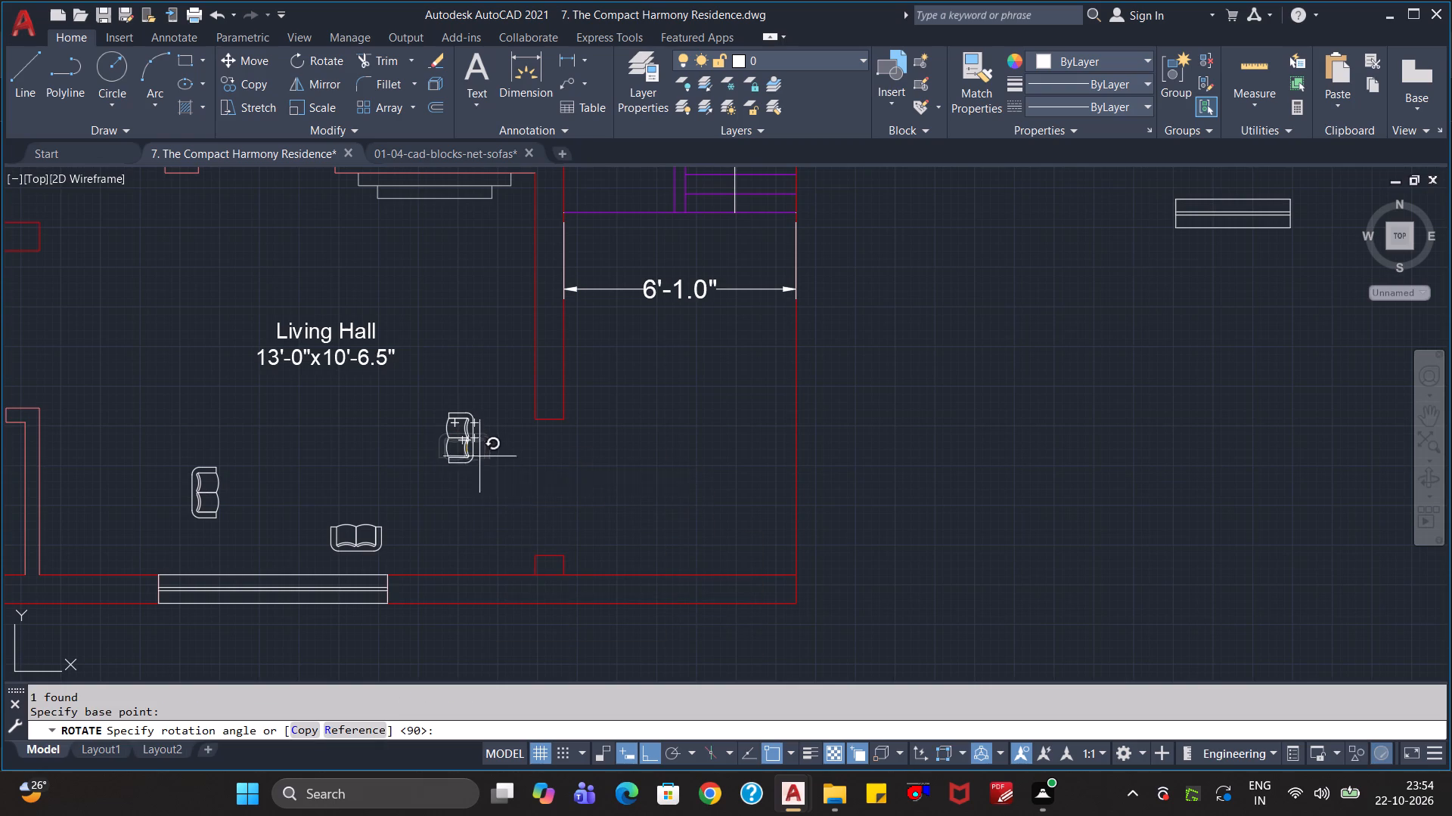
click(482, 488)
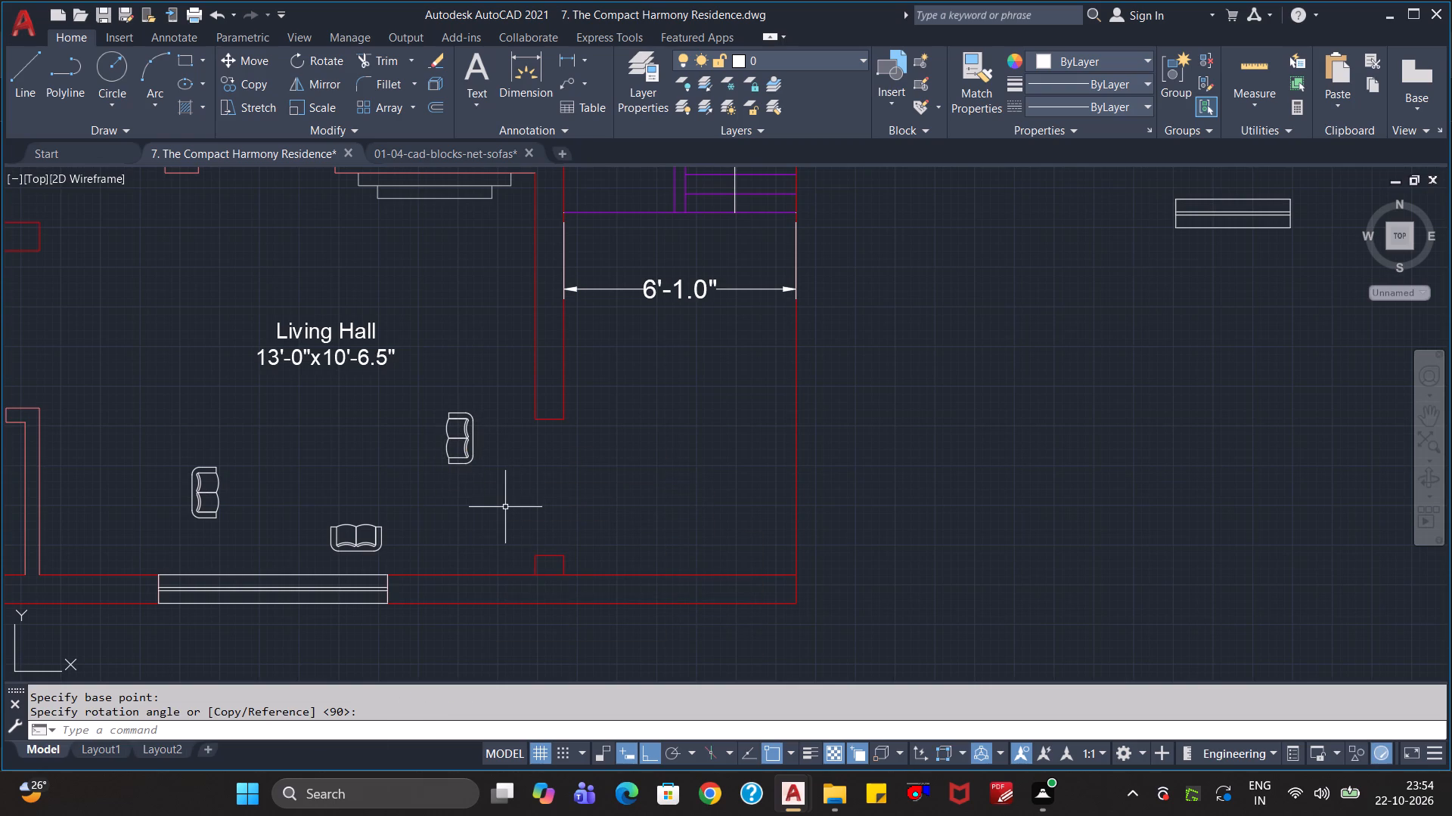
key(Escape)
key(Escape)
key(Escape)
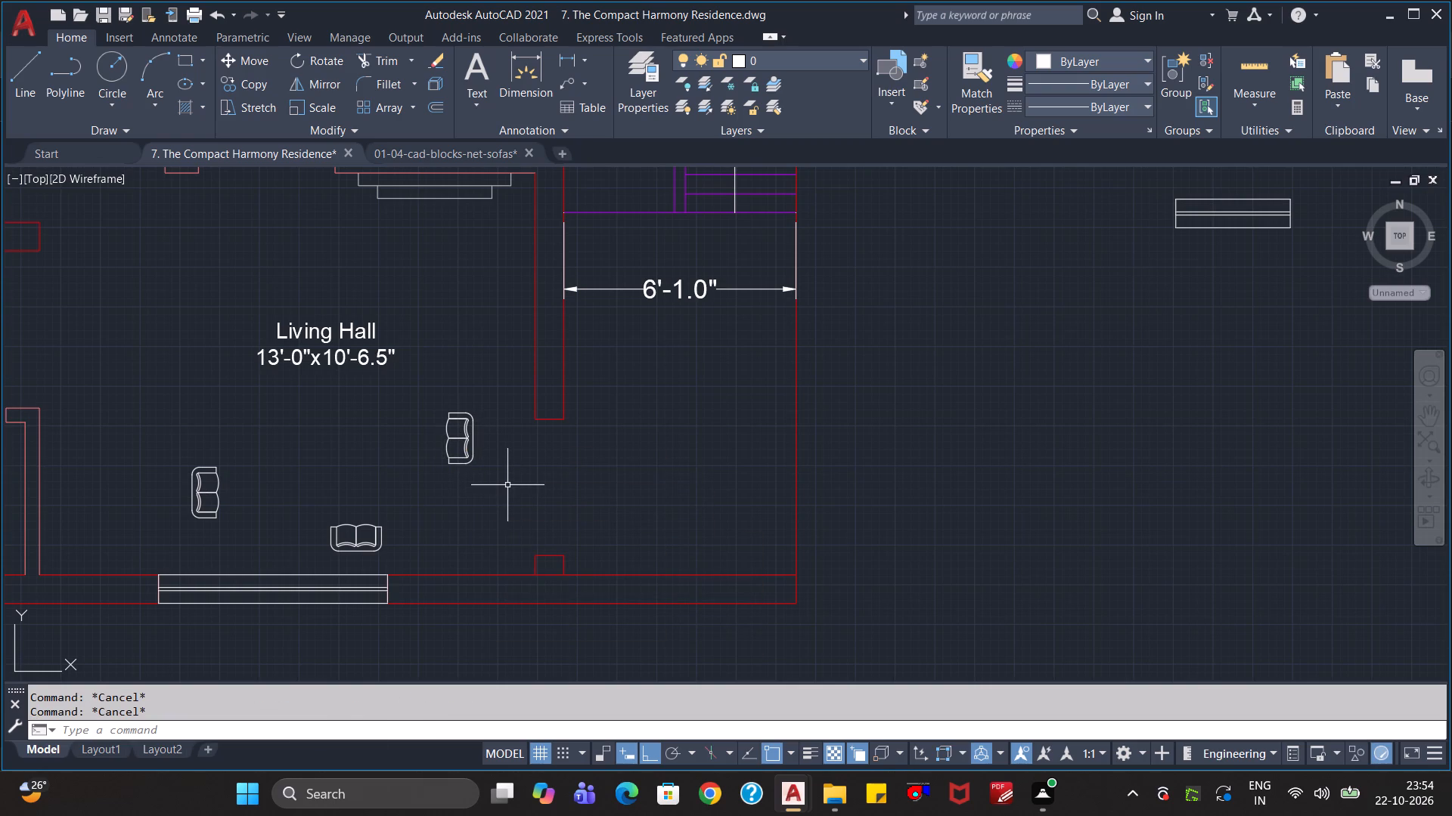
Scale the sofa near the east wall freehand to about three times its size, from a point near its lower end.
click(507, 484)
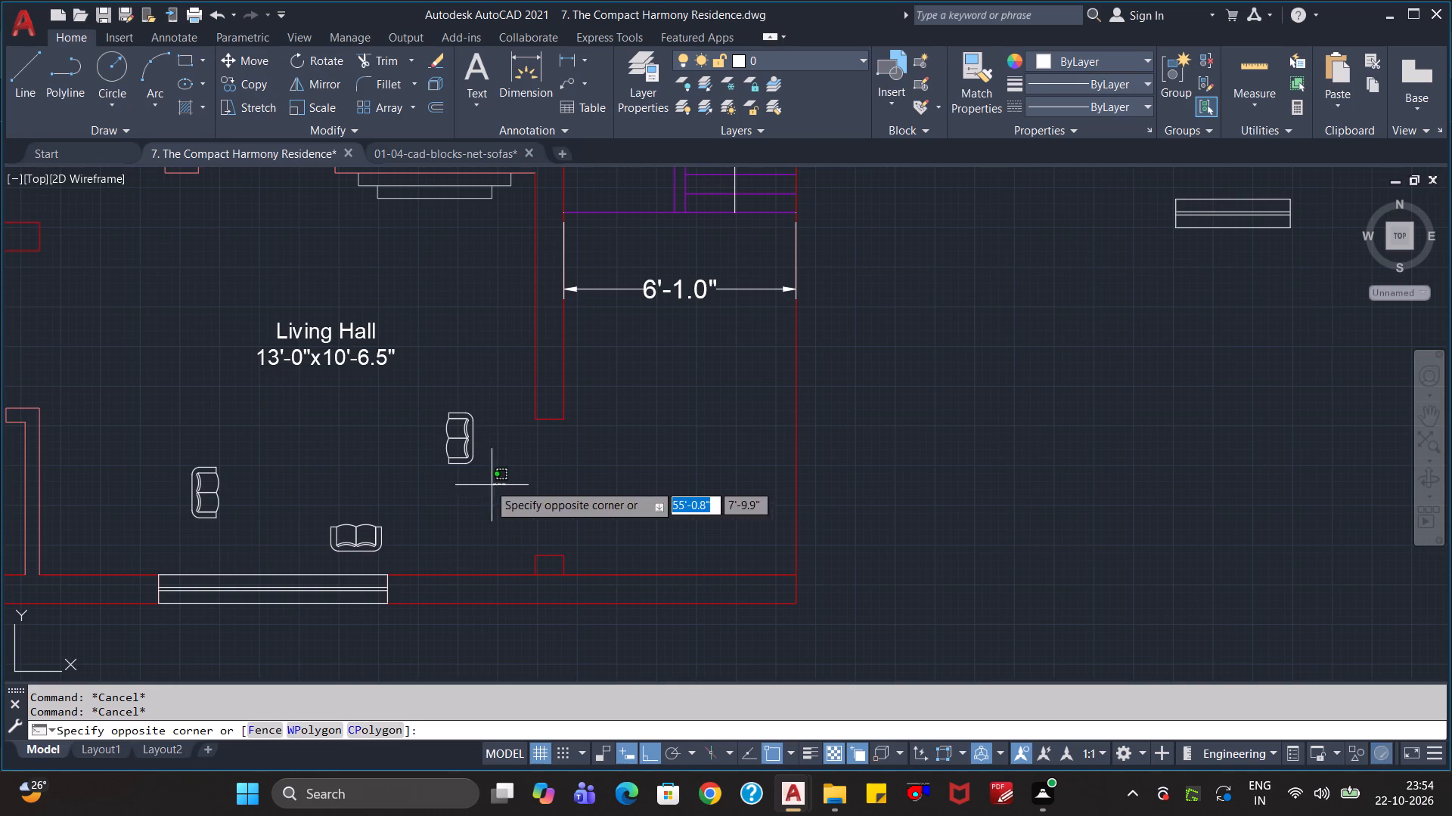
click(446, 401)
text(sc)
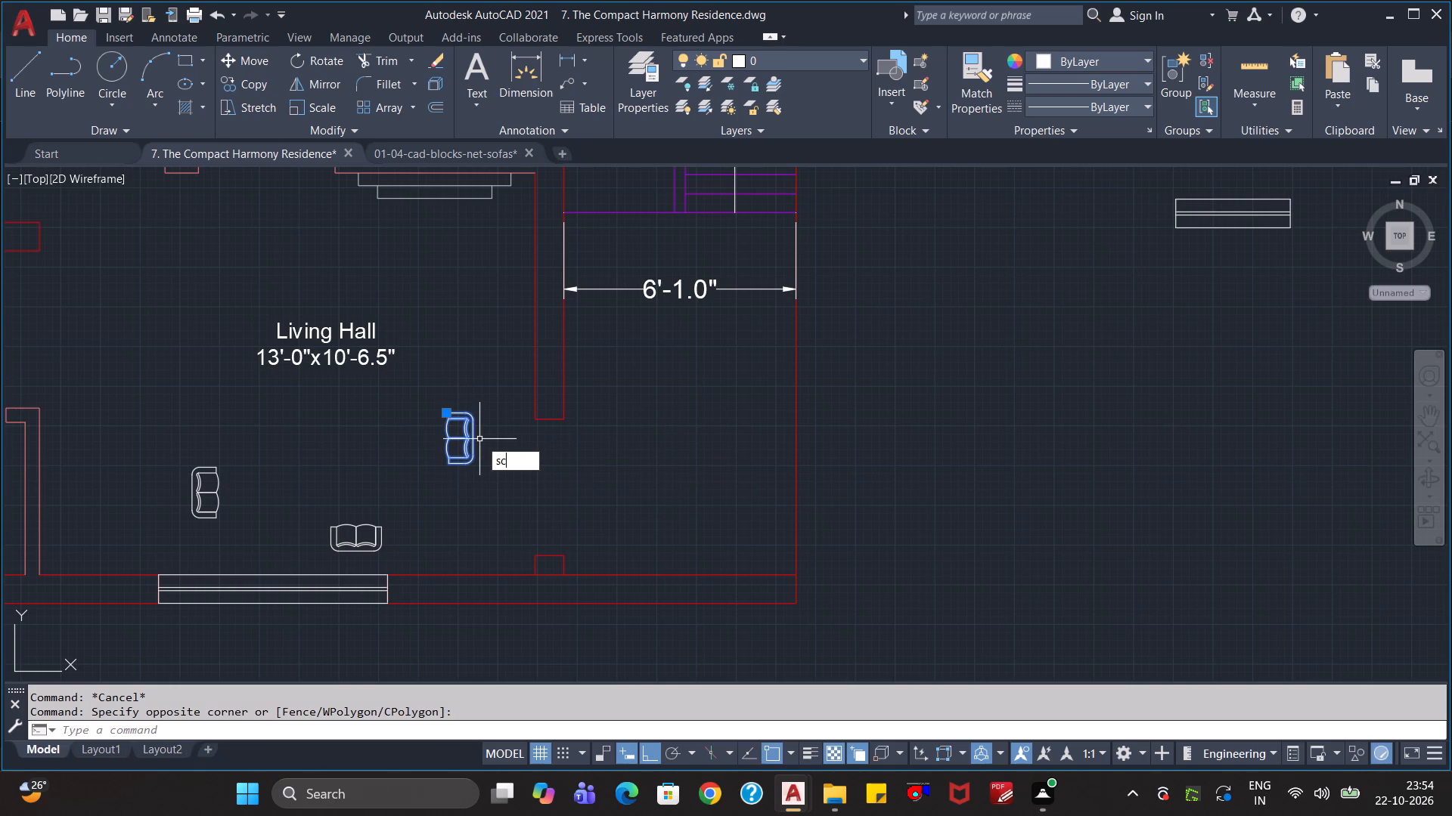
key(Return)
click(467, 459)
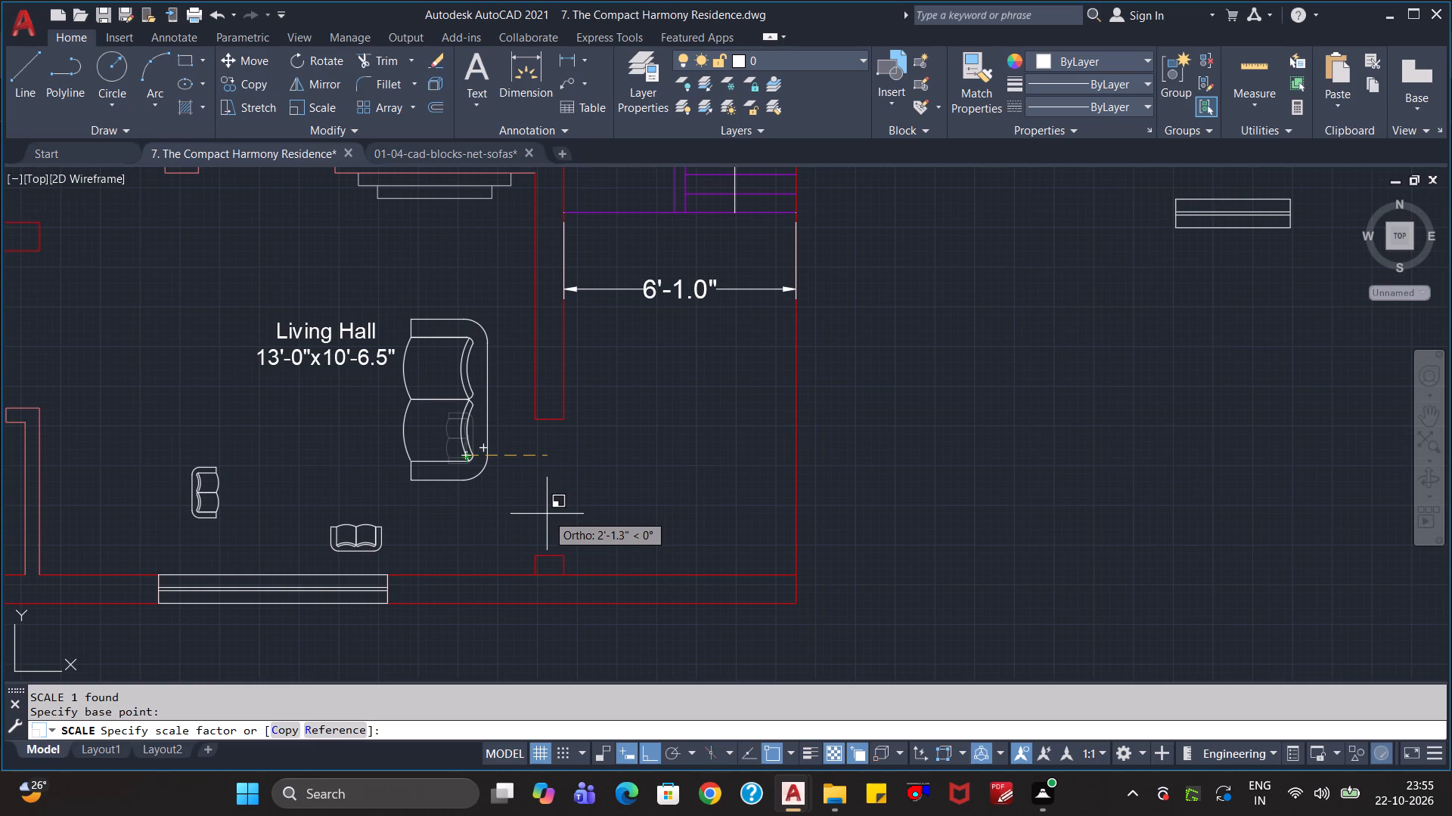
click(547, 514)
With Ortho off, move the enlarged sofa about 2'-6" at 70°, alongside the Living Hall's east wall.
click(497, 511)
click(454, 459)
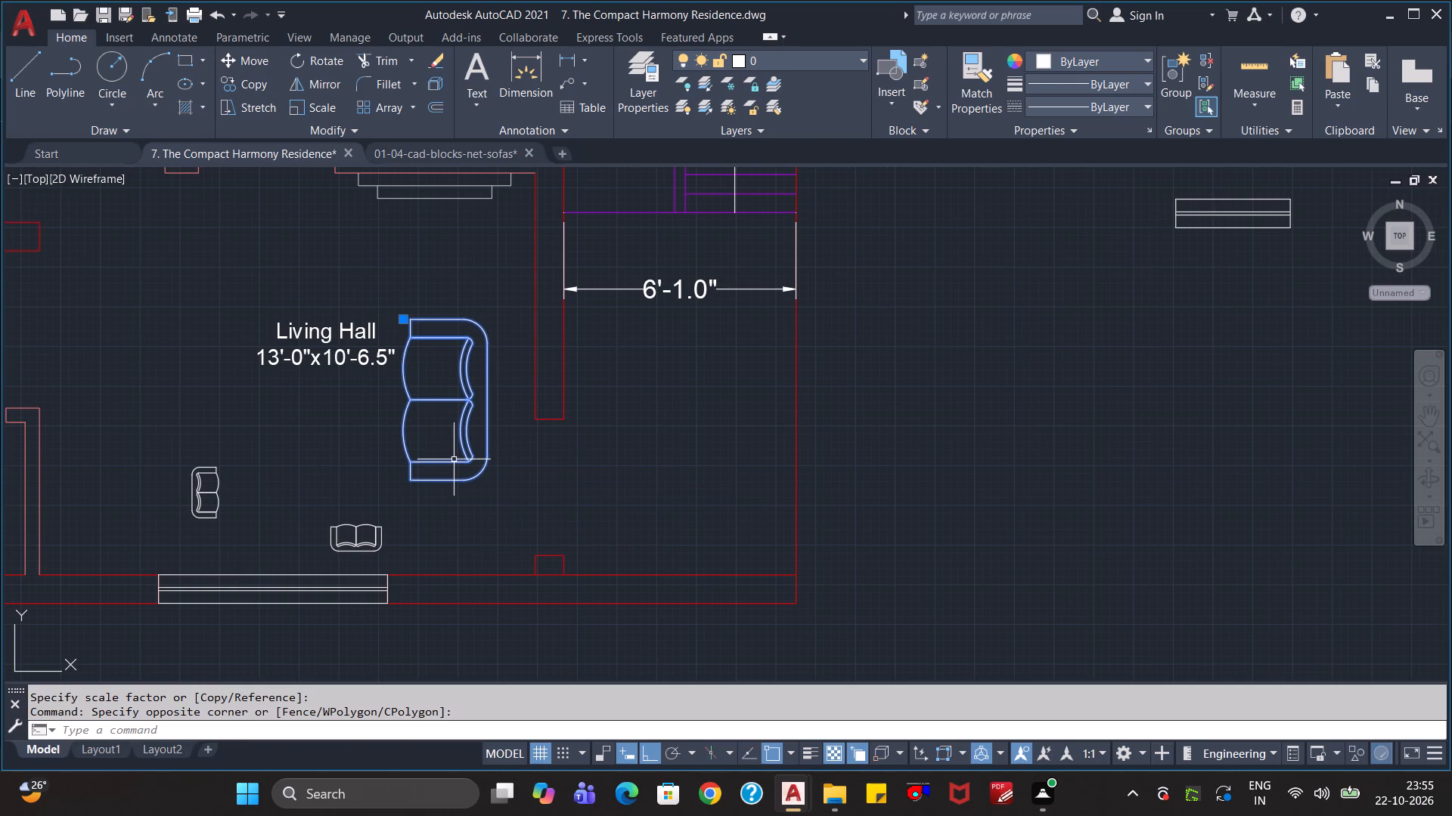
key(m)
key(Return)
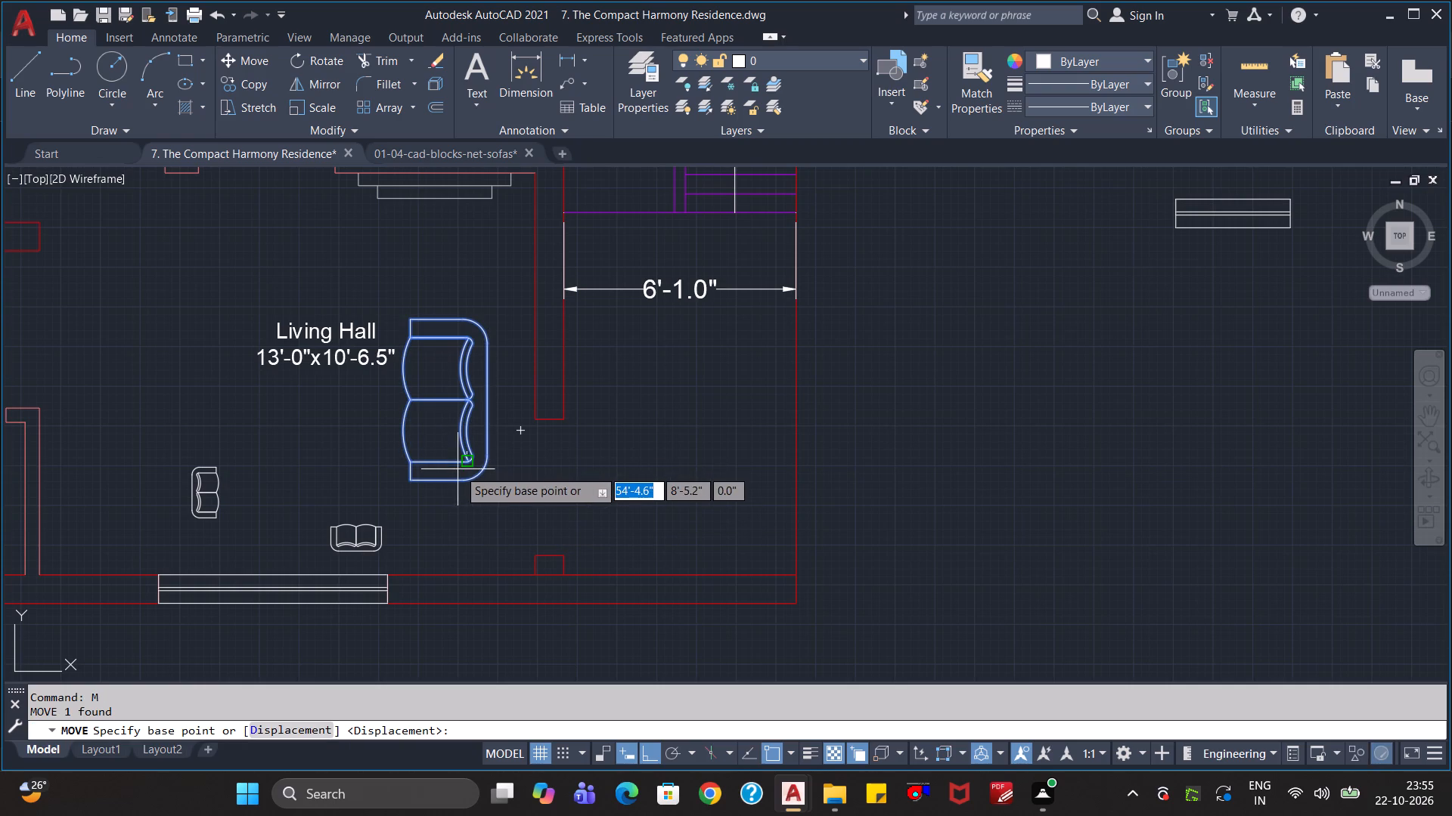
click(460, 468)
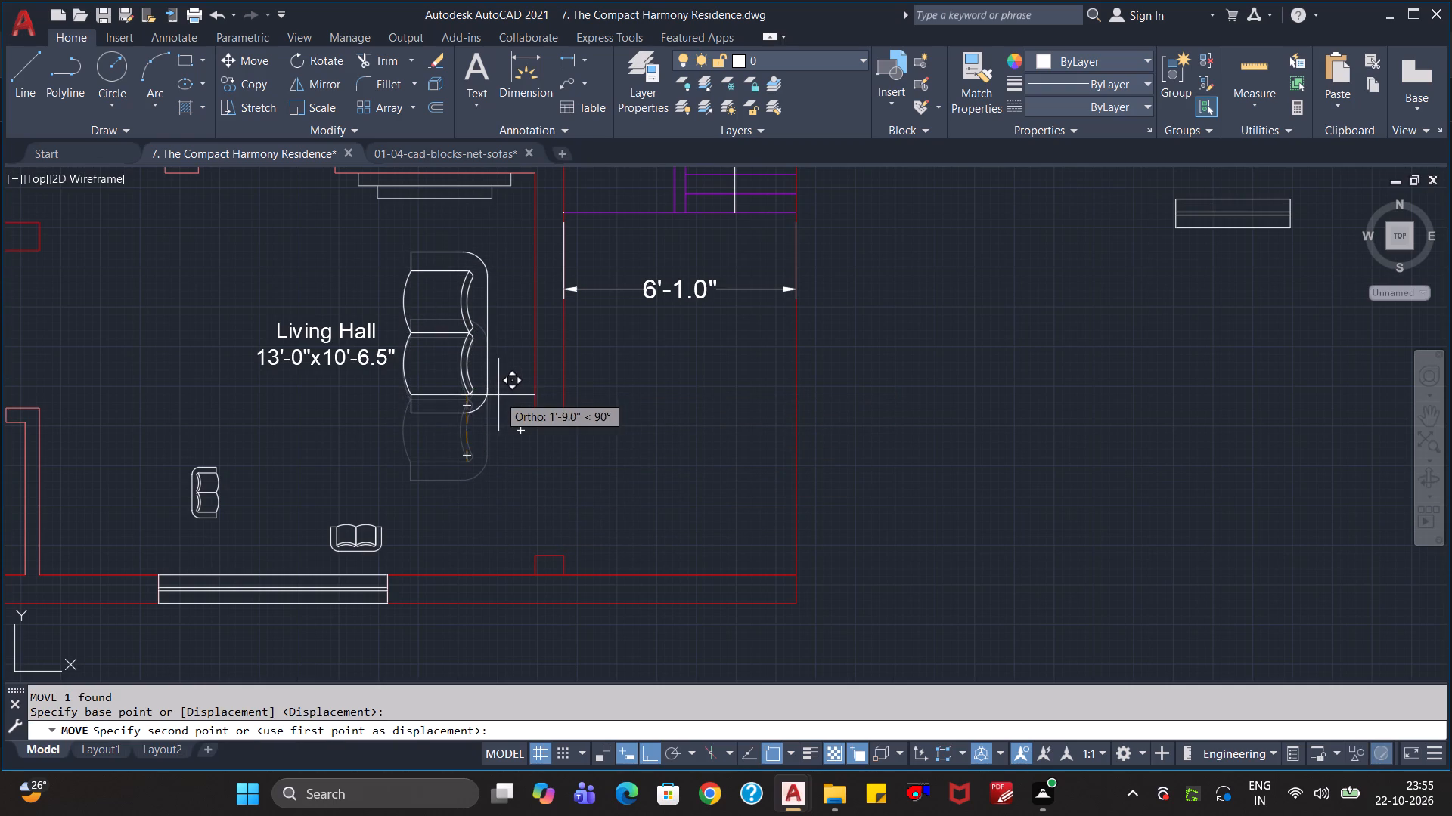
key(F8)
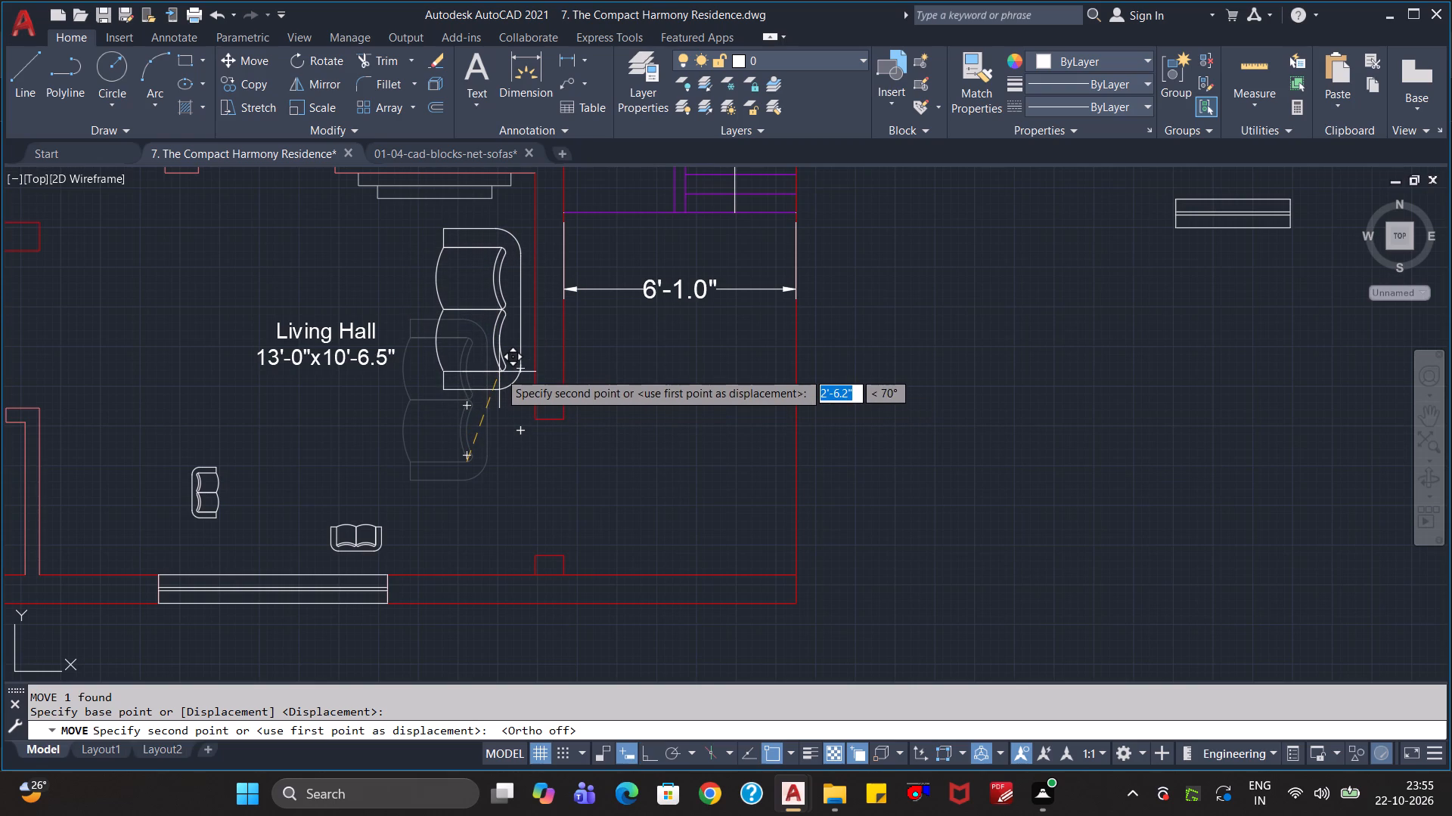
click(499, 372)
Scale the small sofa near the Pooja room freehand by a factor of about 5.5 from its middle.
scroll(470, 493, down, 1)
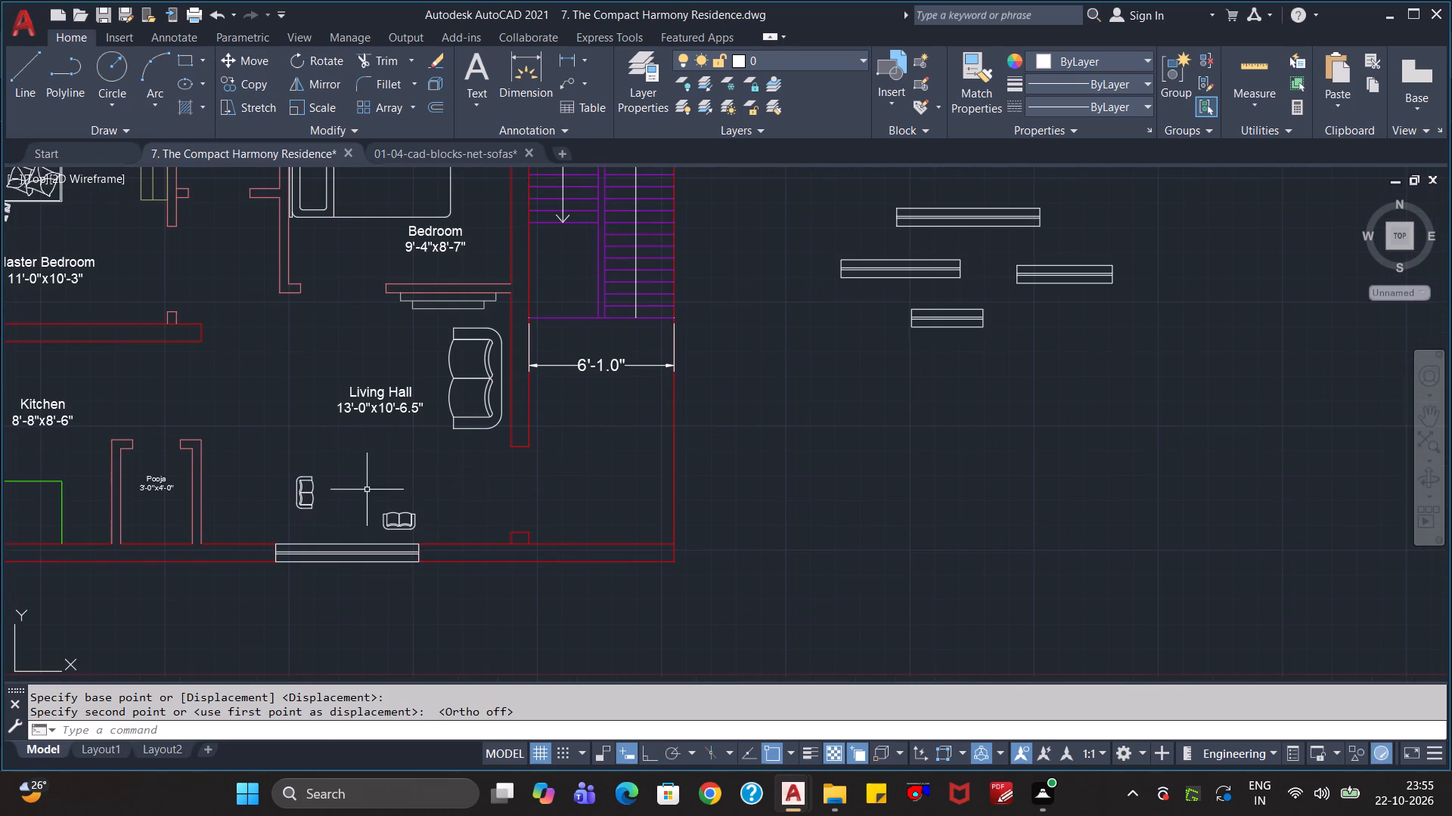
click(310, 507)
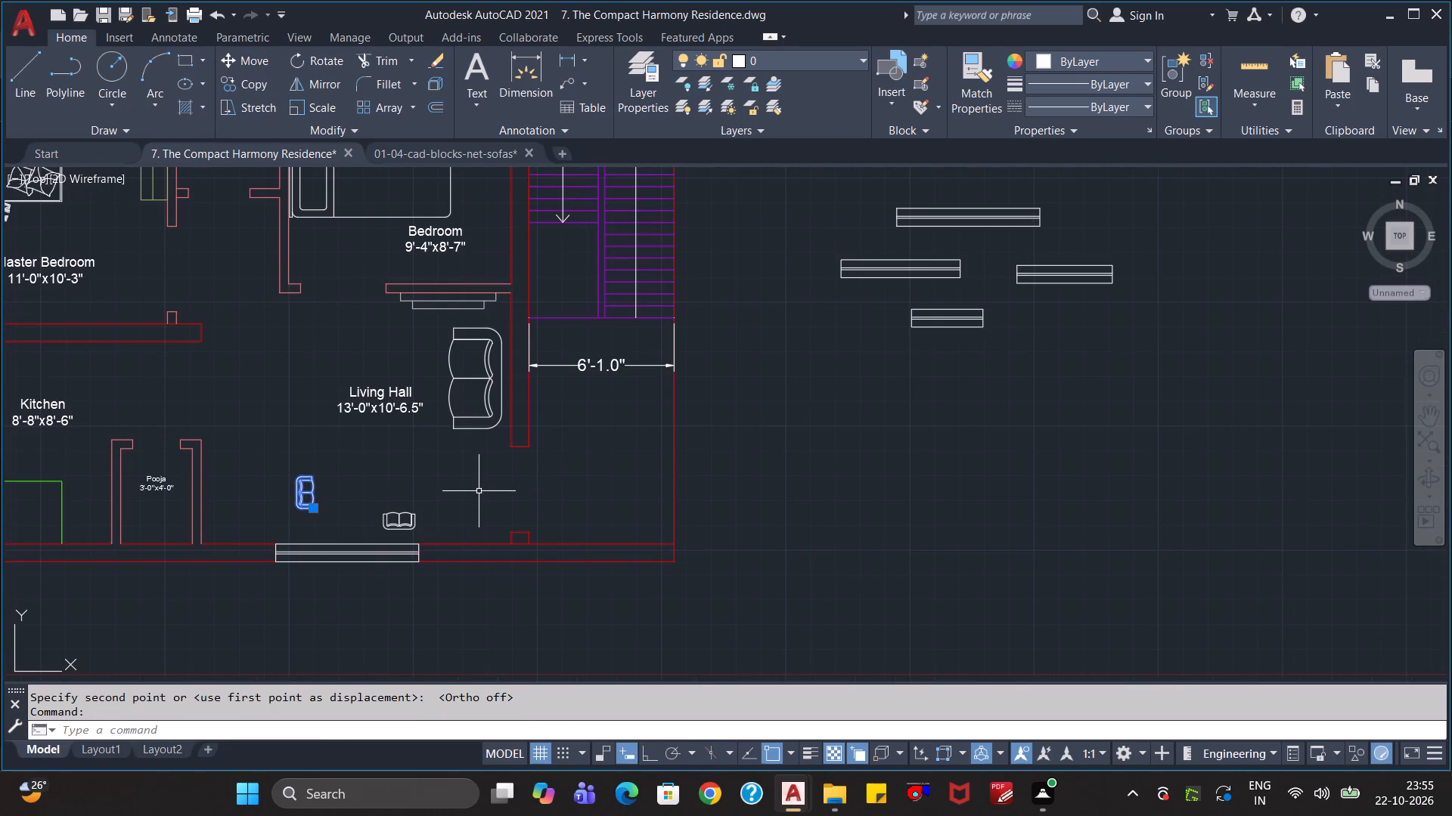
text(sc)
key(Return)
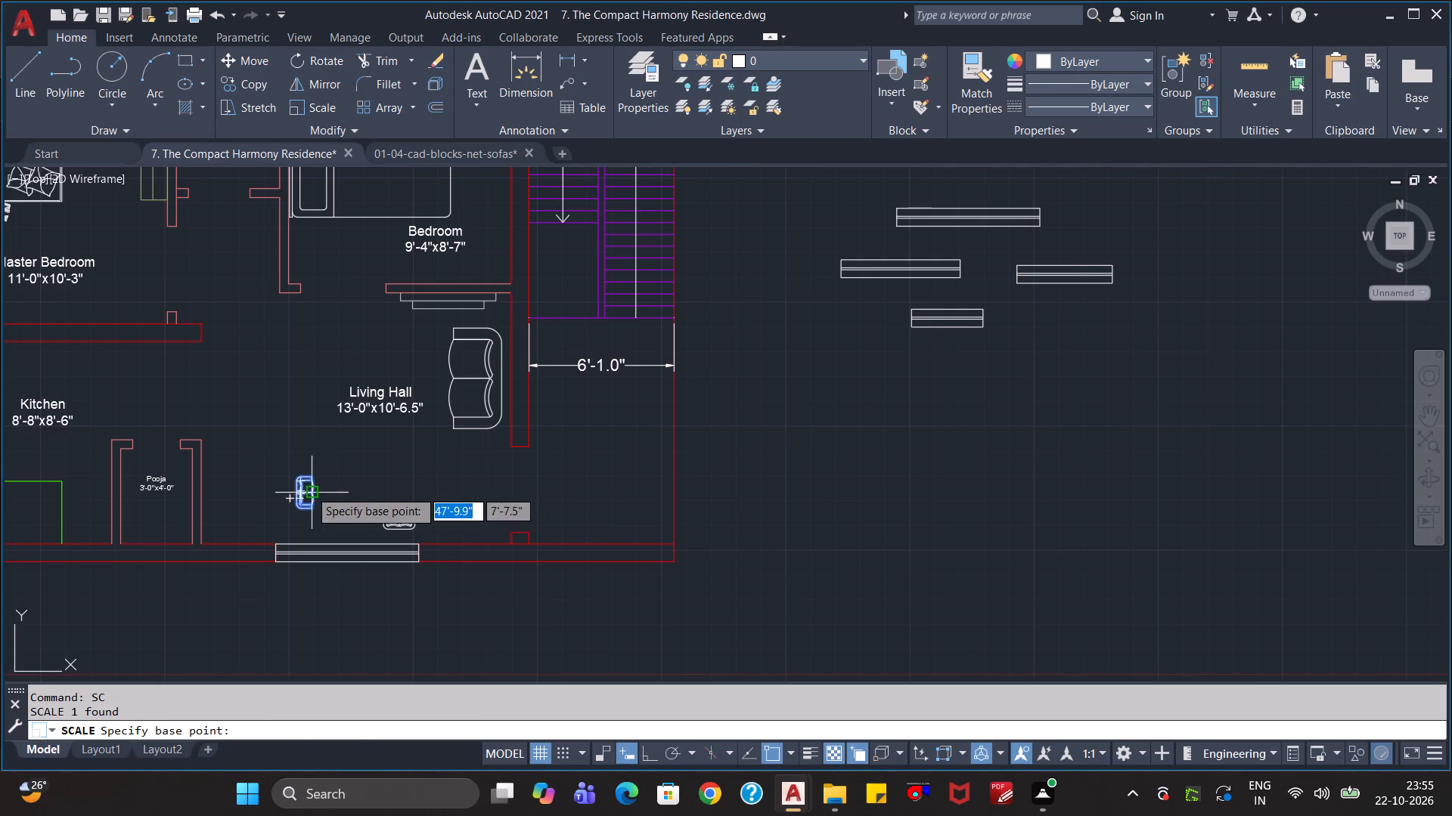
click(303, 494)
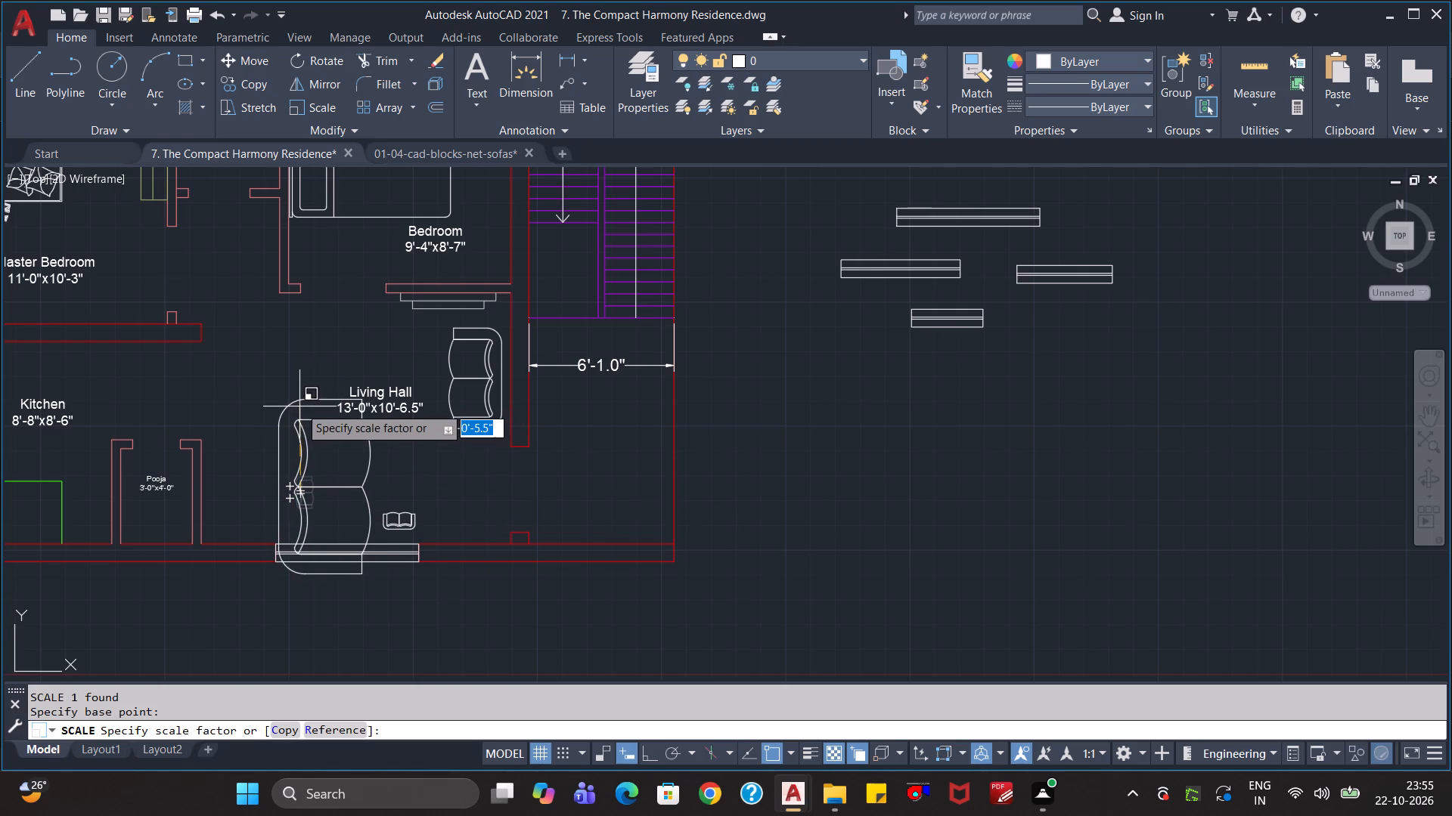
click(299, 406)
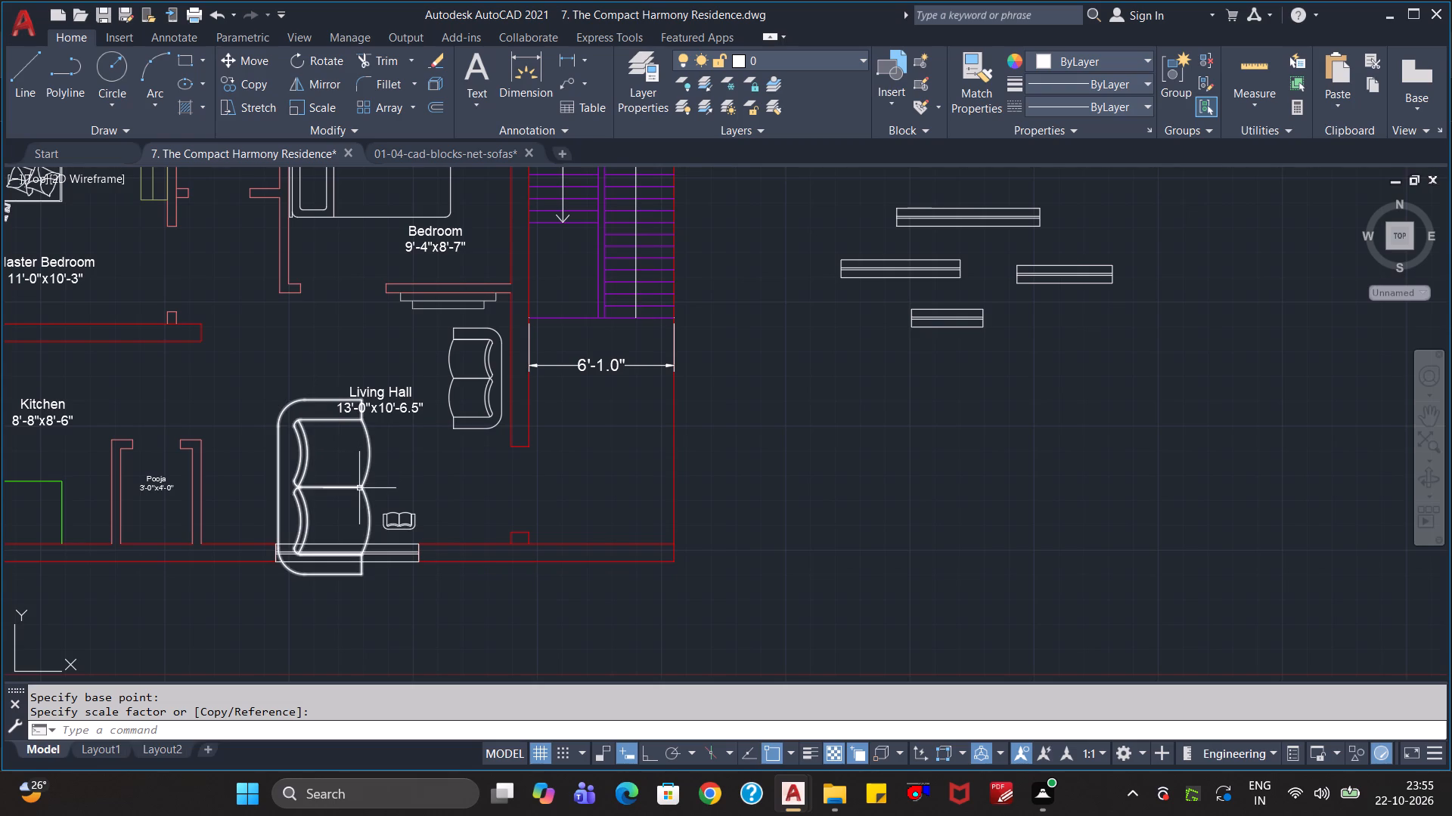
Scale the oversized sofa down by a factor of about 0.6 from the middle of its front edge.
click(359, 488)
text(sc)
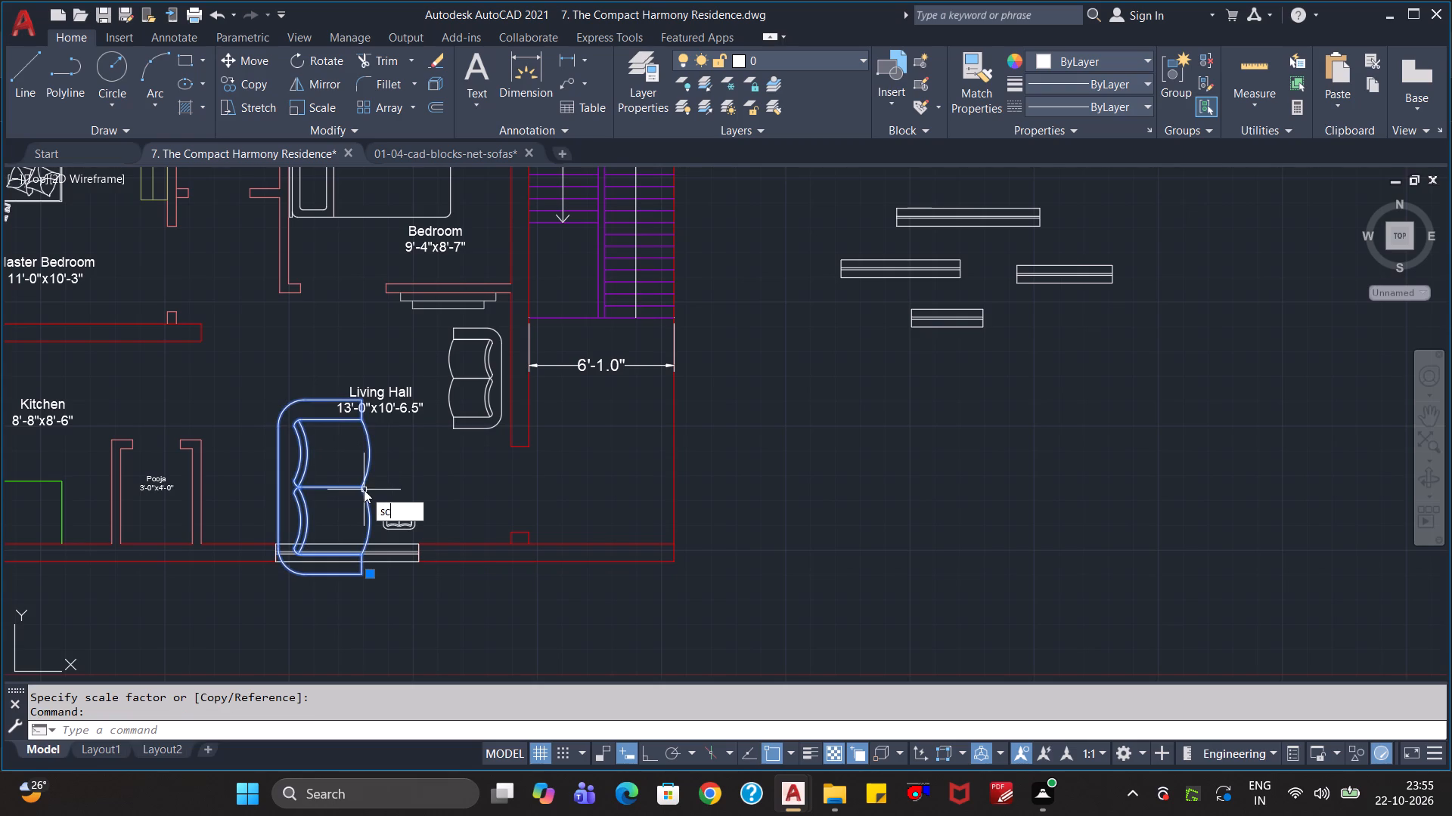
key(Return)
click(364, 489)
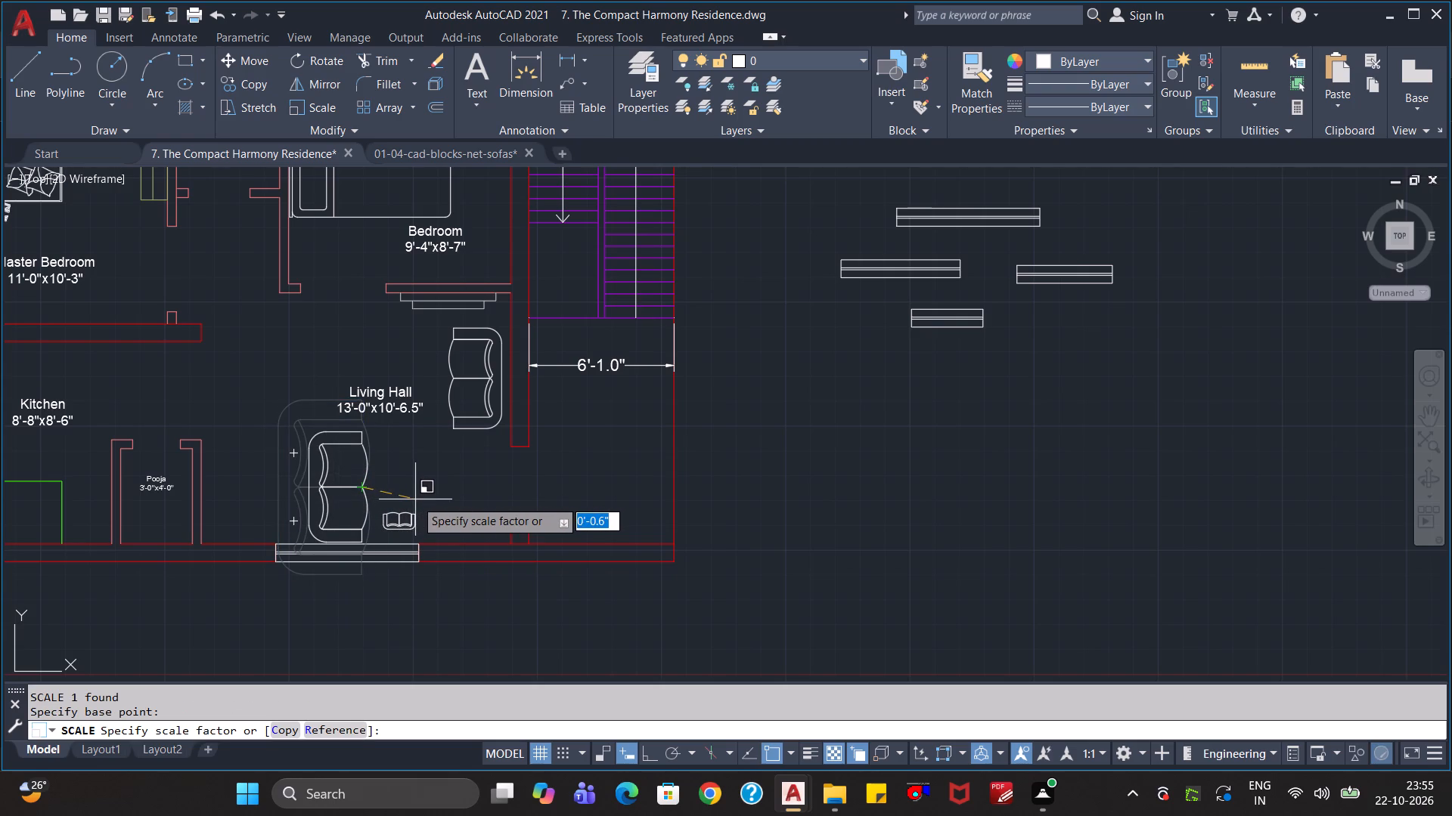
click(415, 499)
Move the resized sofa about 3' northwest, into the open space just east of the Pooja room.
click(371, 499)
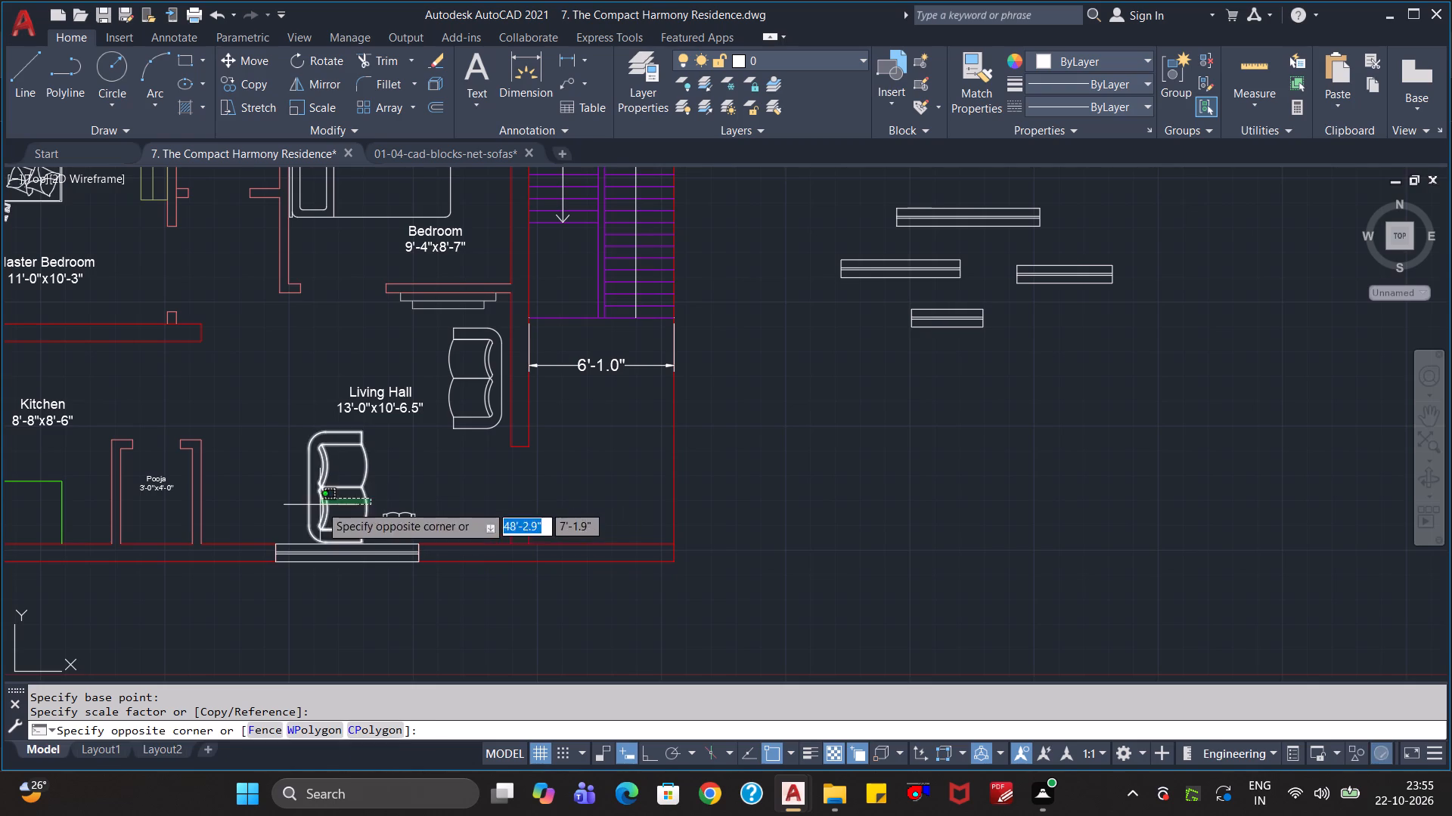
click(320, 505)
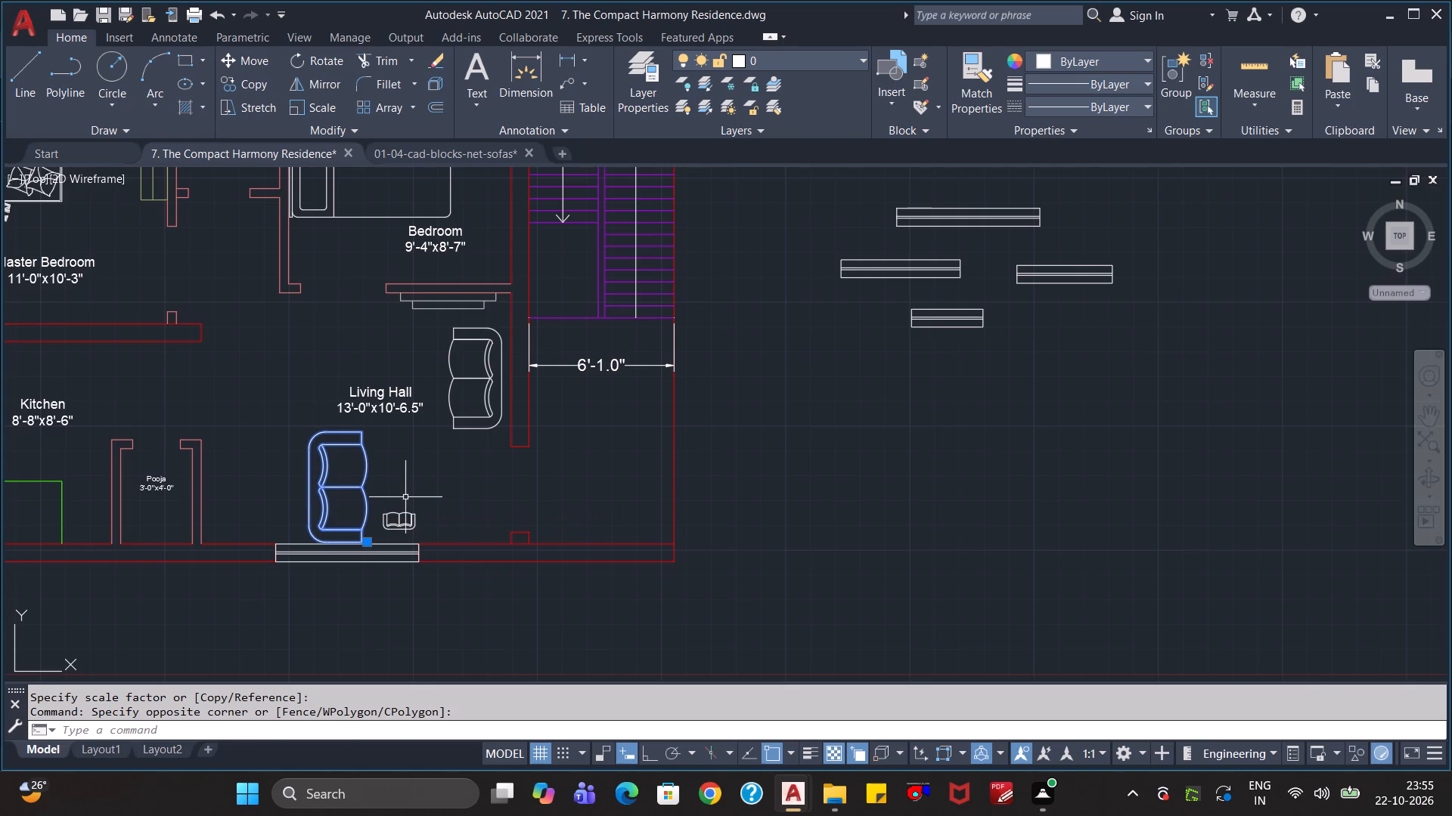
key(m)
key(Return)
click(315, 487)
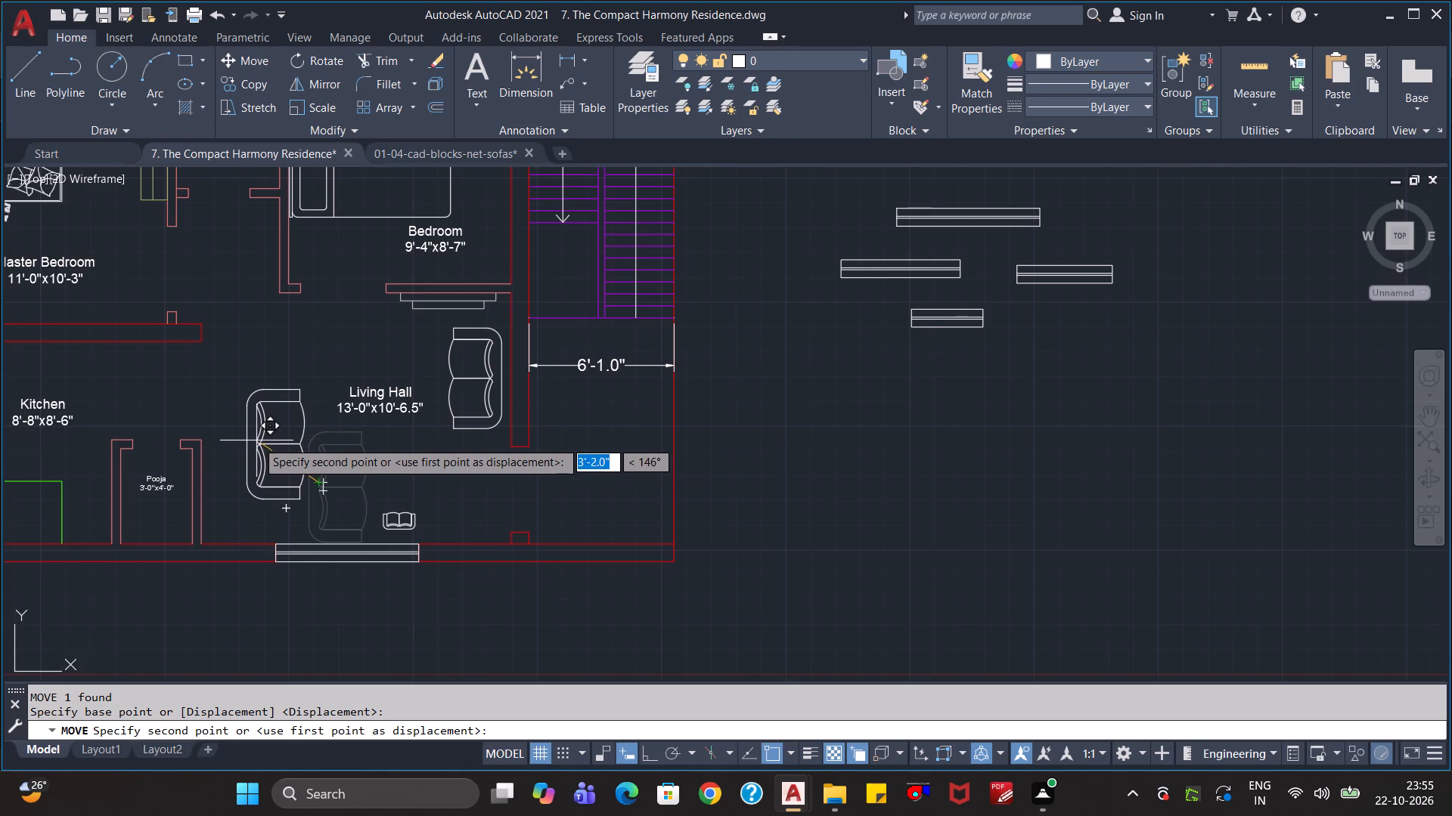
click(256, 444)
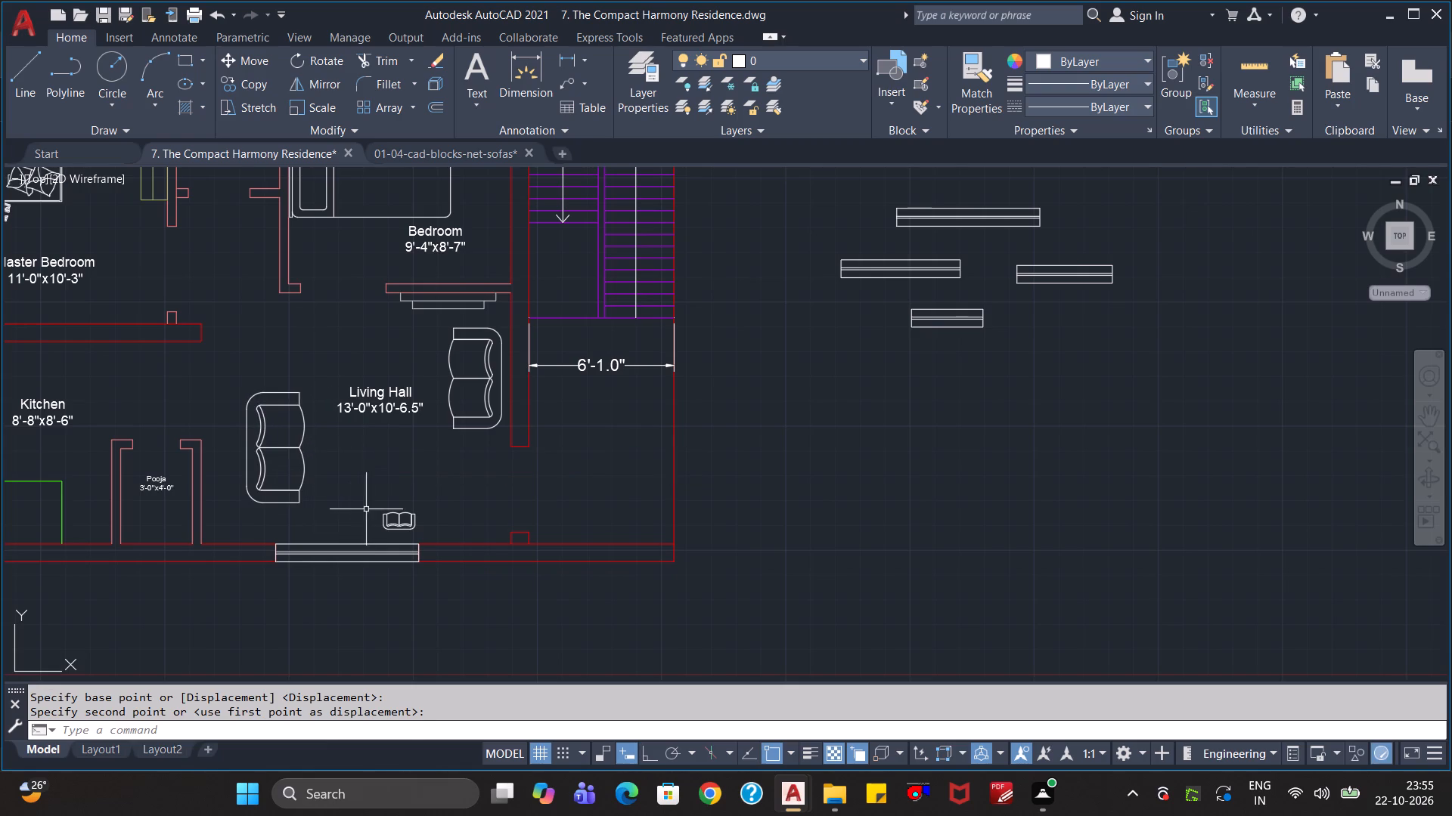
Scale the small sofa above the bottom-wall window freehand to about three times its size, from its lower edge.
click(390, 524)
text(sc)
key(Return)
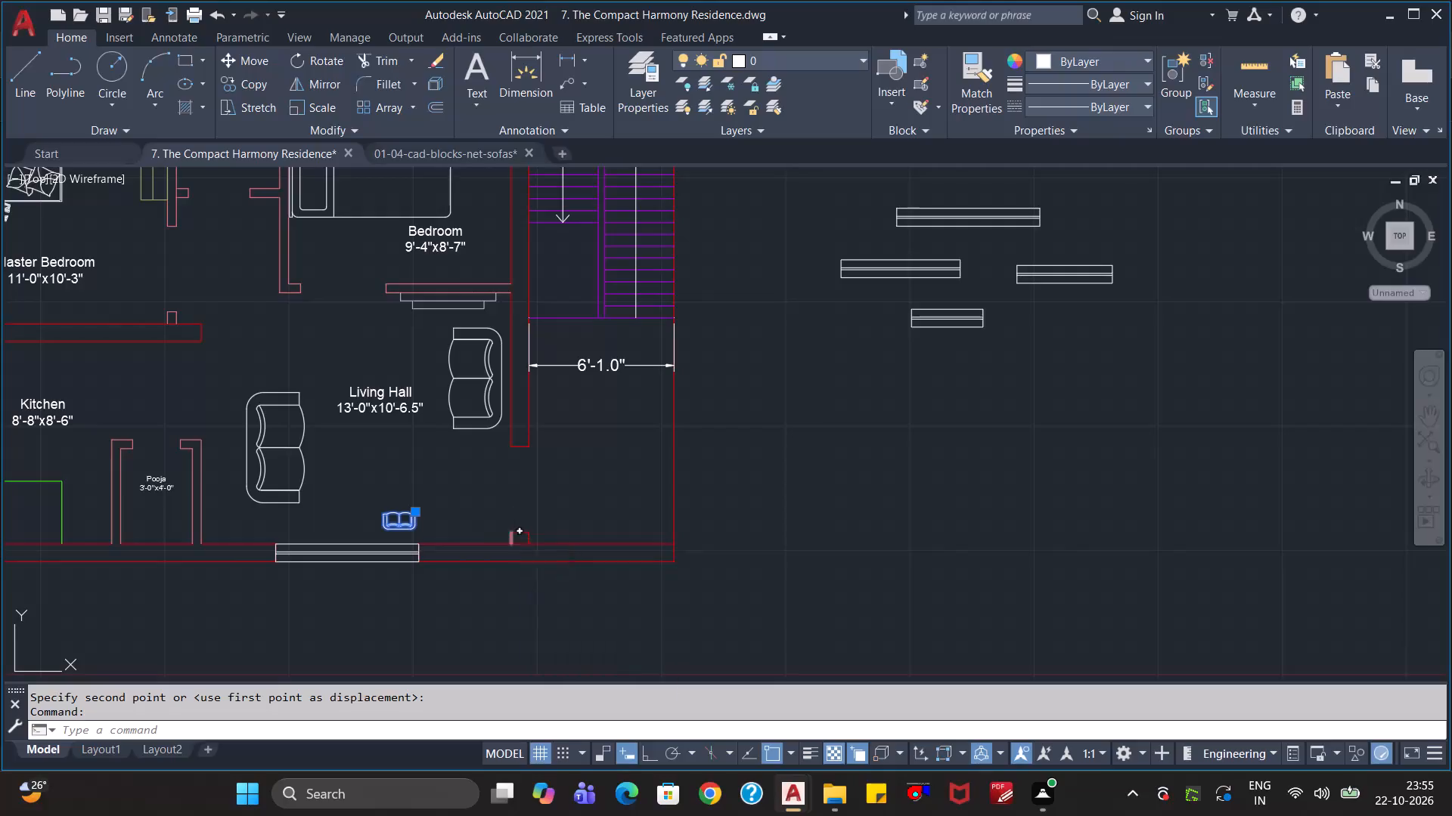
click(408, 533)
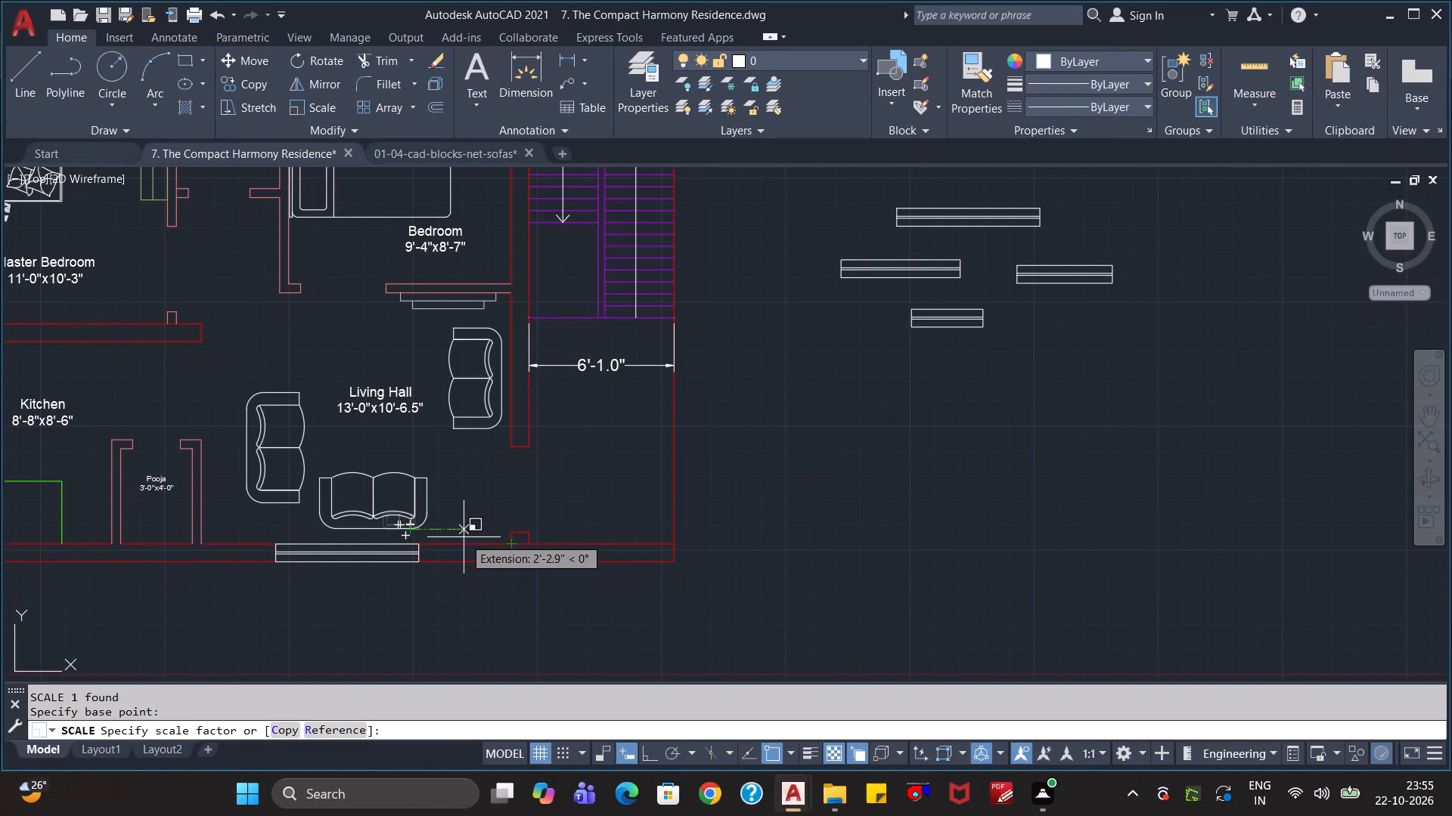
click(464, 537)
Move the enlarged bottom sofa about 2" south, closer to the window in the bottom wall.
click(450, 497)
click(408, 507)
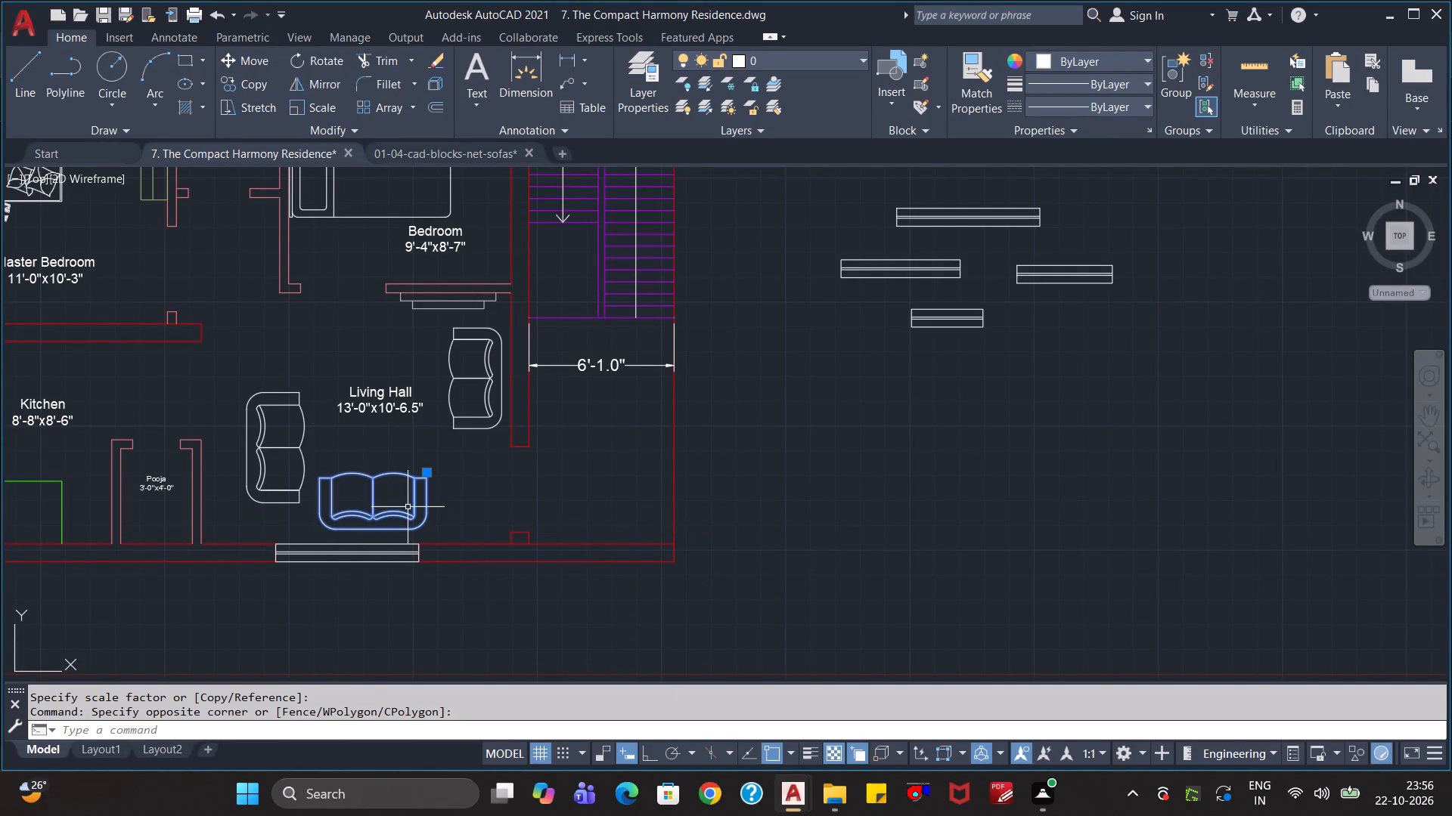
key(m)
key(Return)
click(382, 508)
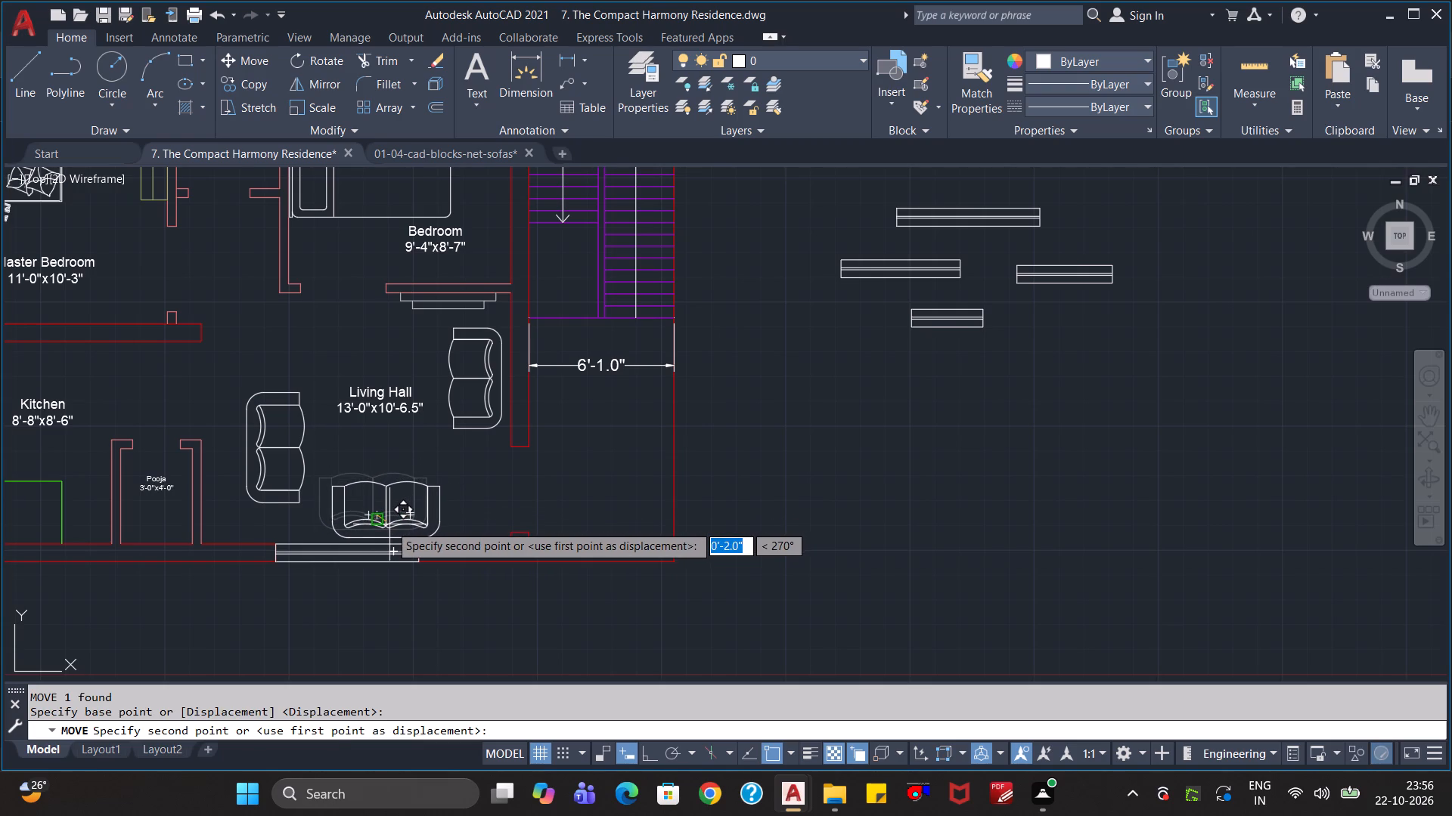
click(389, 524)
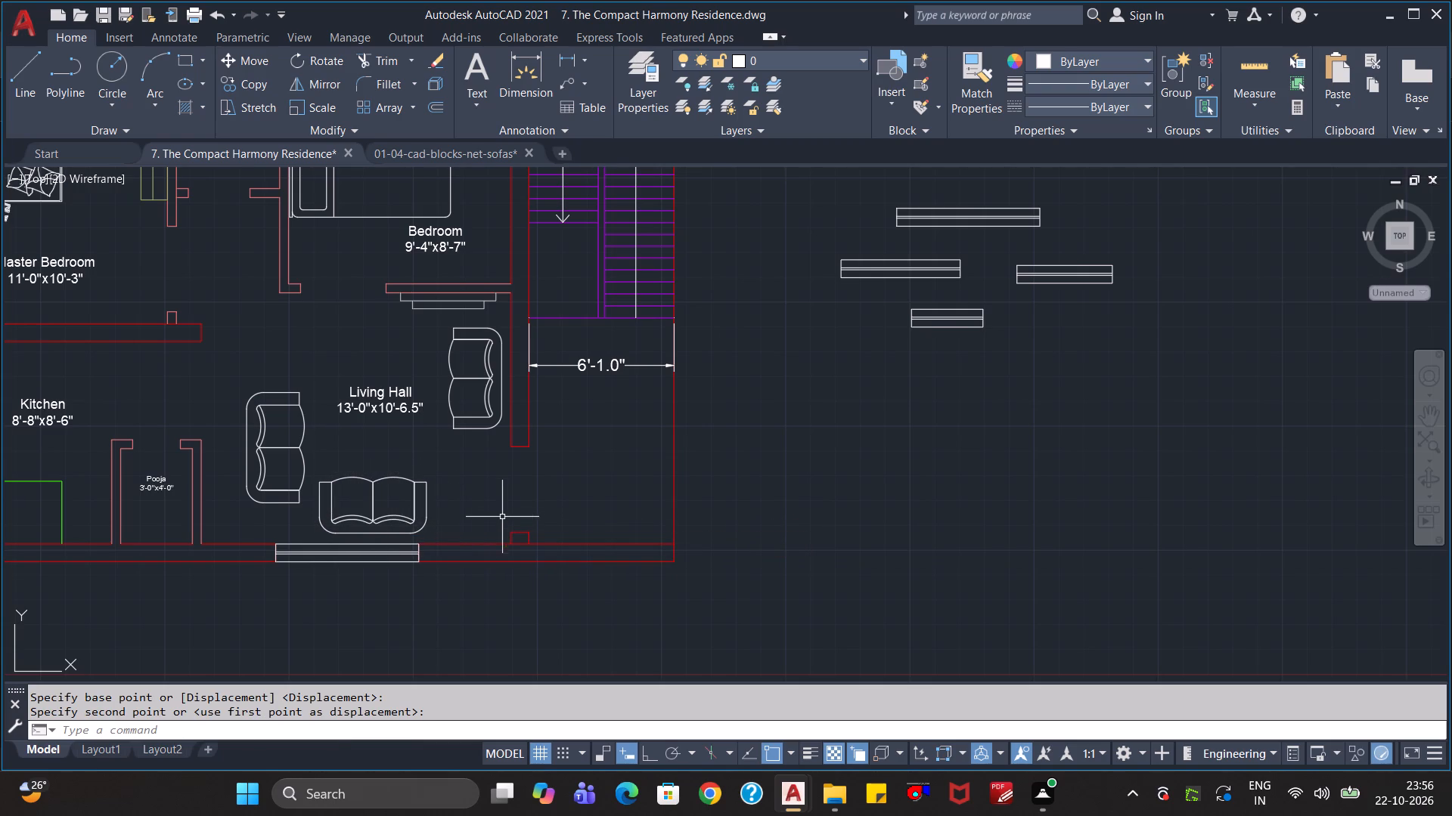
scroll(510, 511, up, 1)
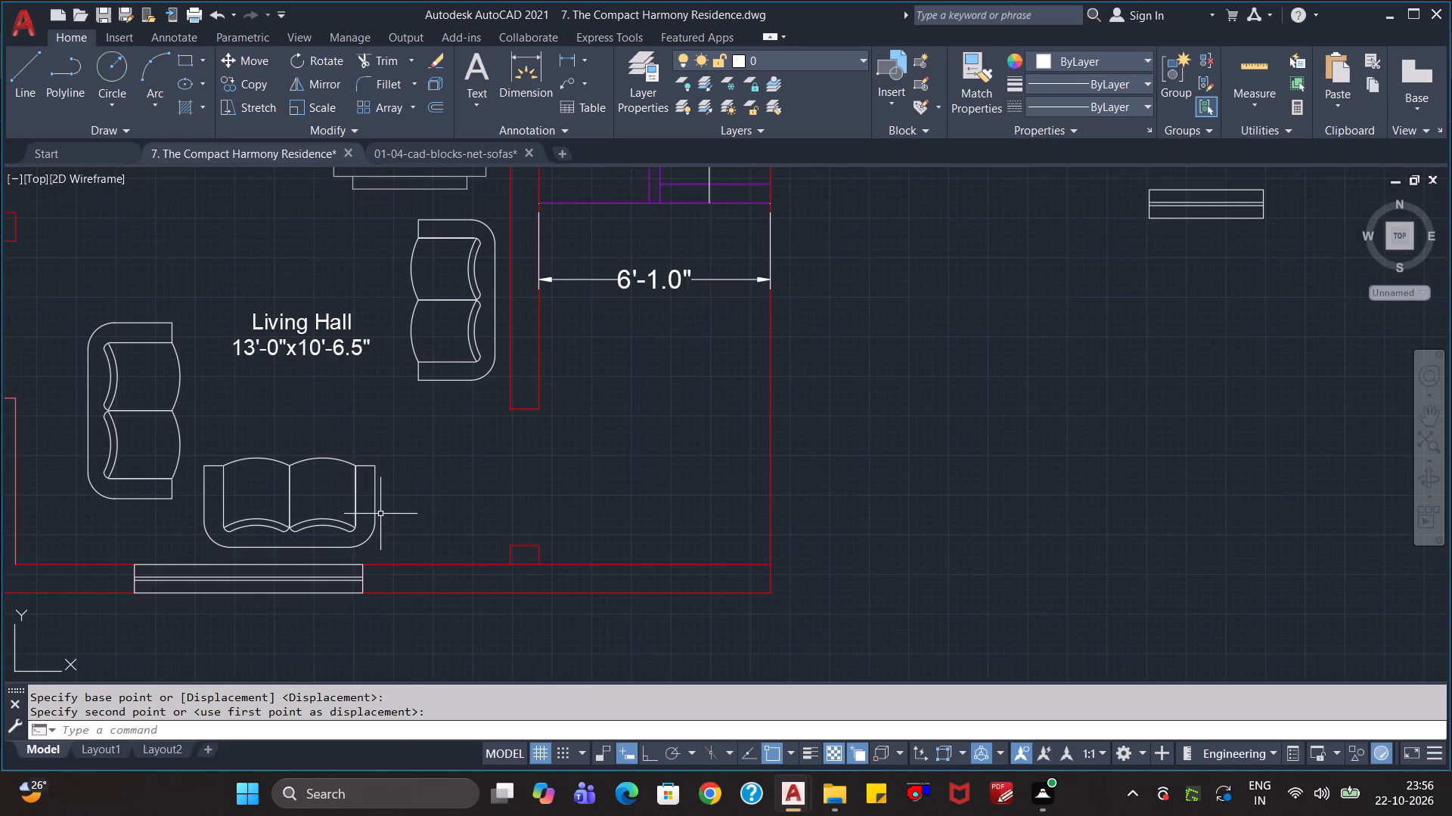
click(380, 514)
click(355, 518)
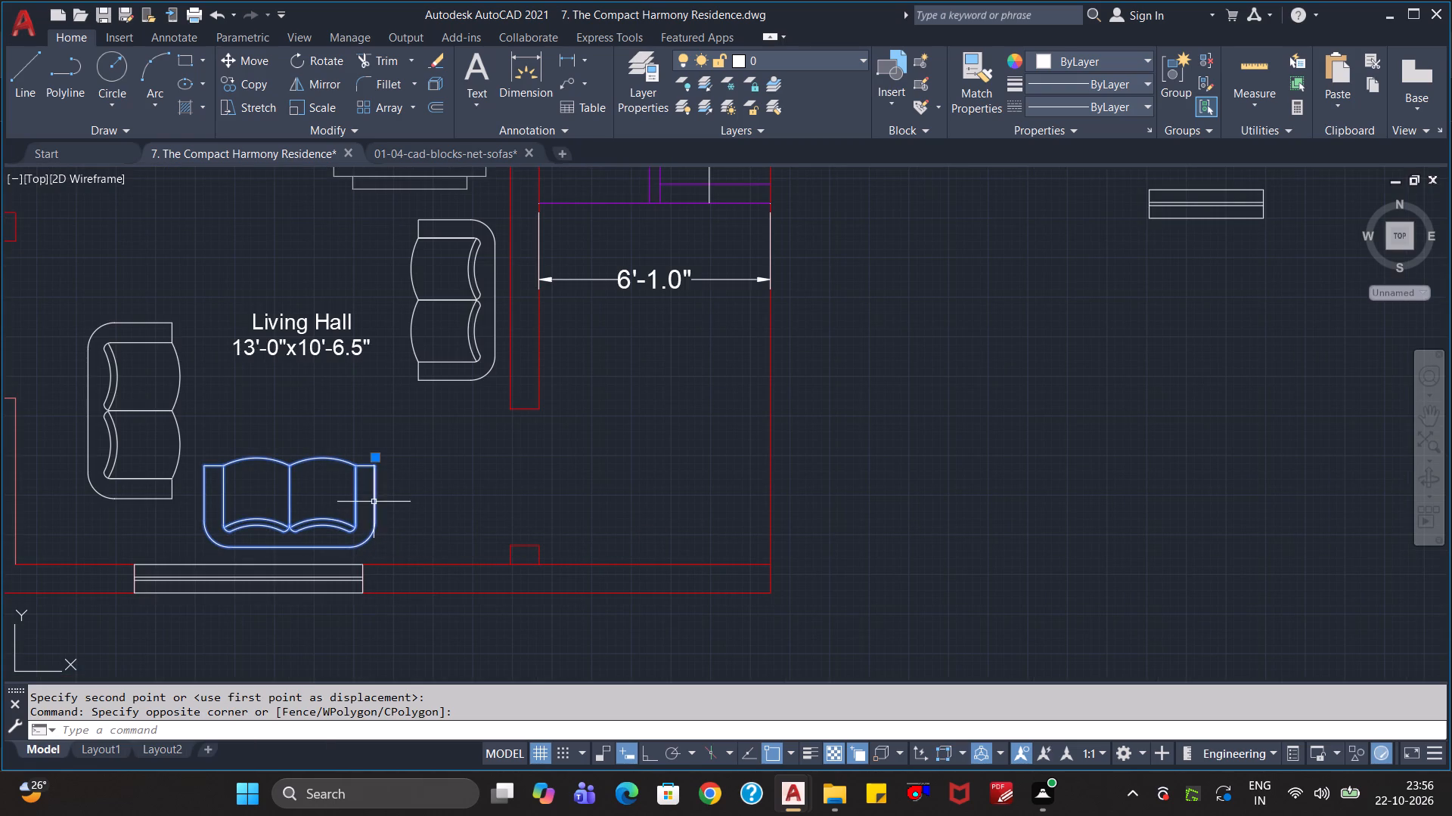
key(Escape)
Move the west sofa in the Living Hall about 1'-10" north, clear of the sofa above the bottom-wall window.
click(178, 453)
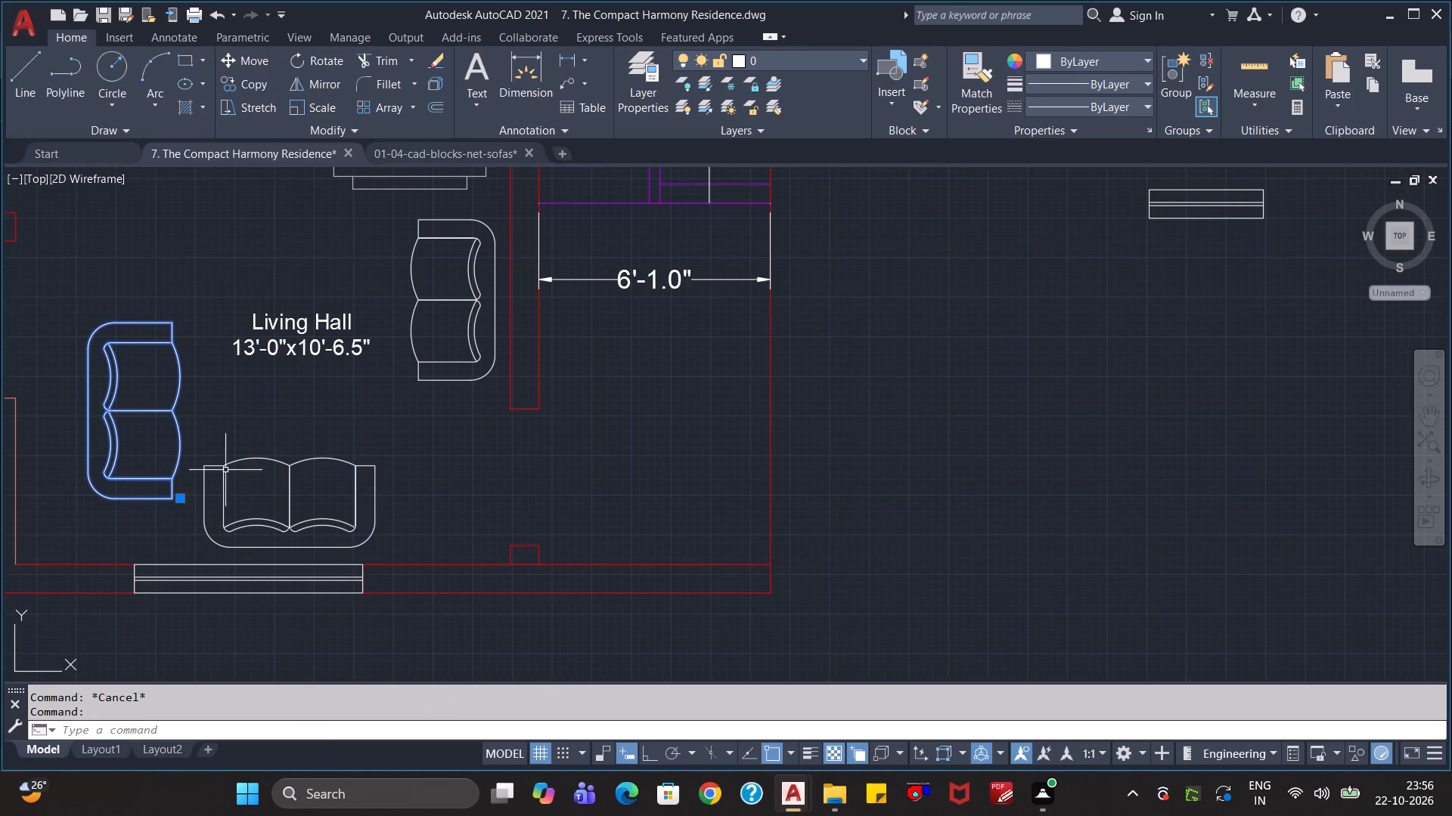
key(m)
key(Return)
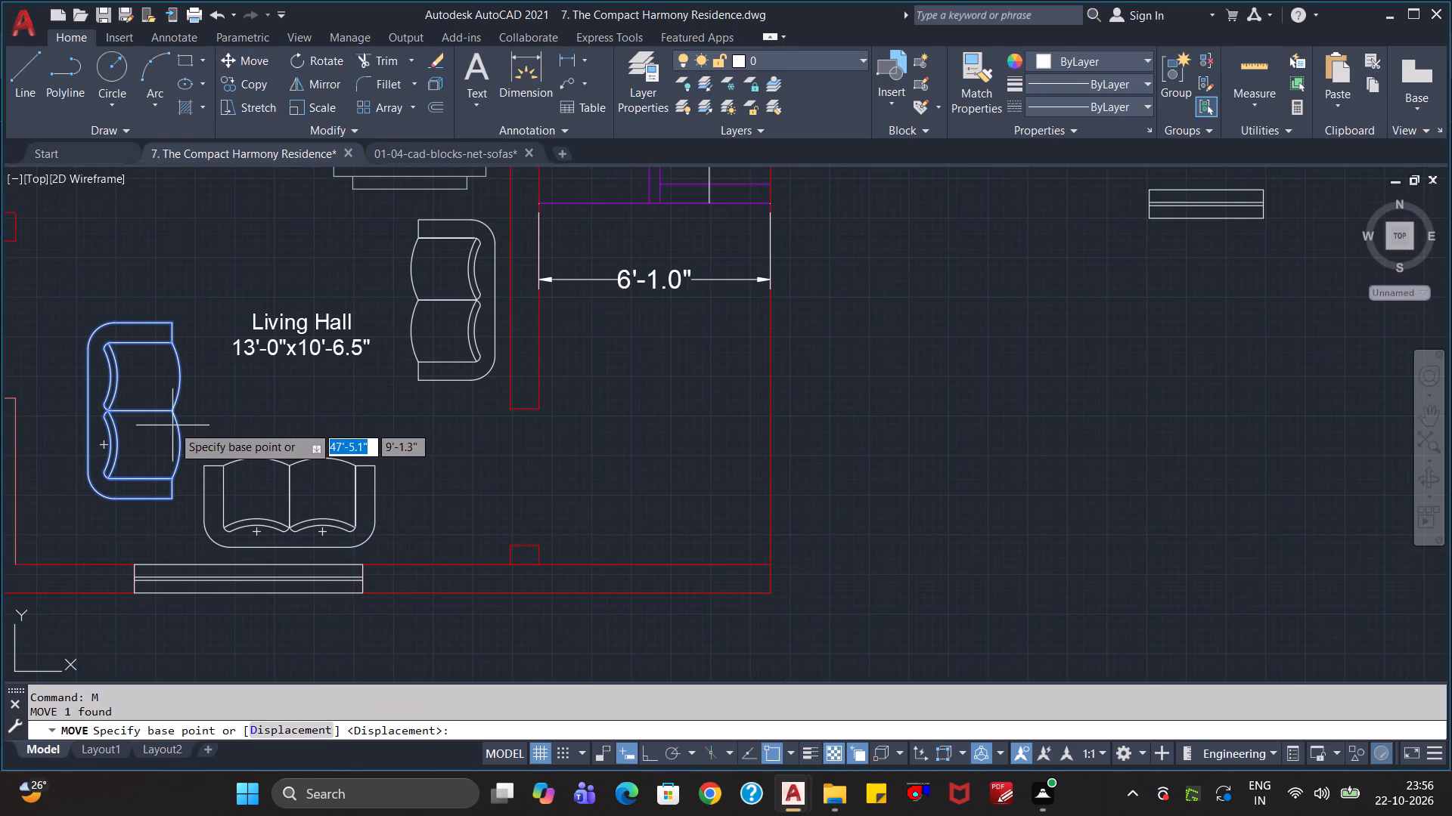
click(169, 425)
click(180, 381)
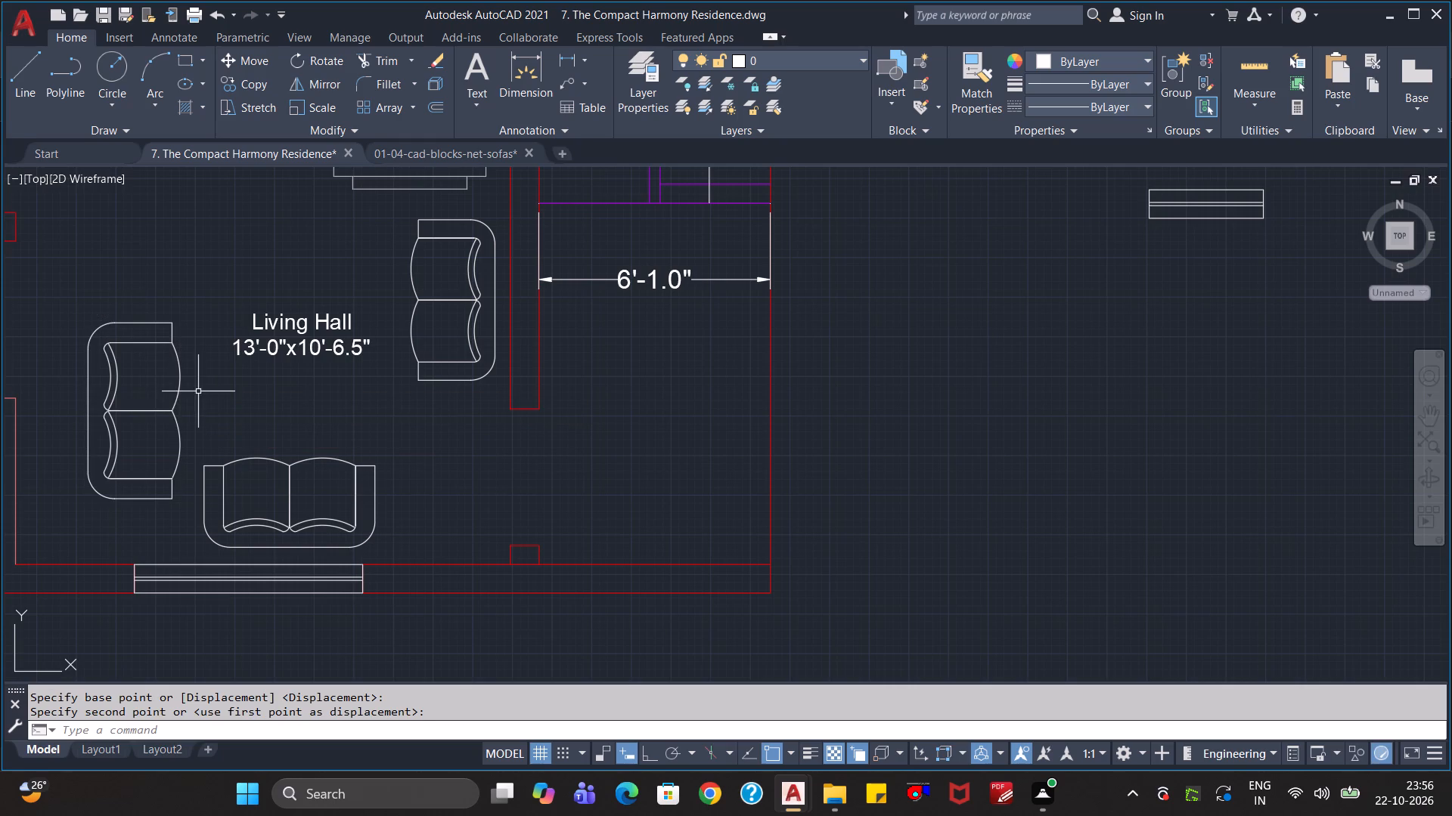
click(187, 411)
click(165, 434)
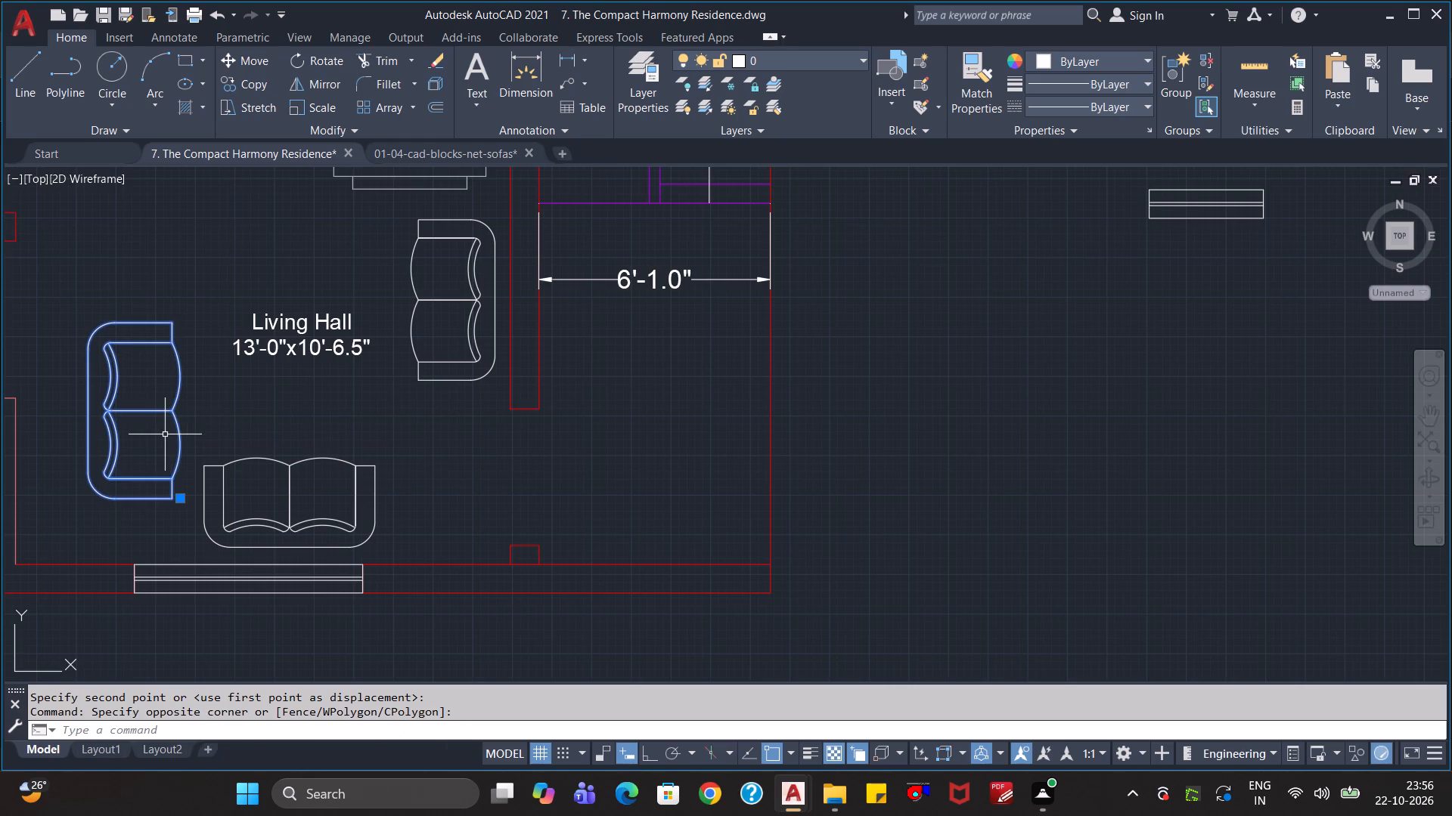
key(m)
key(Return)
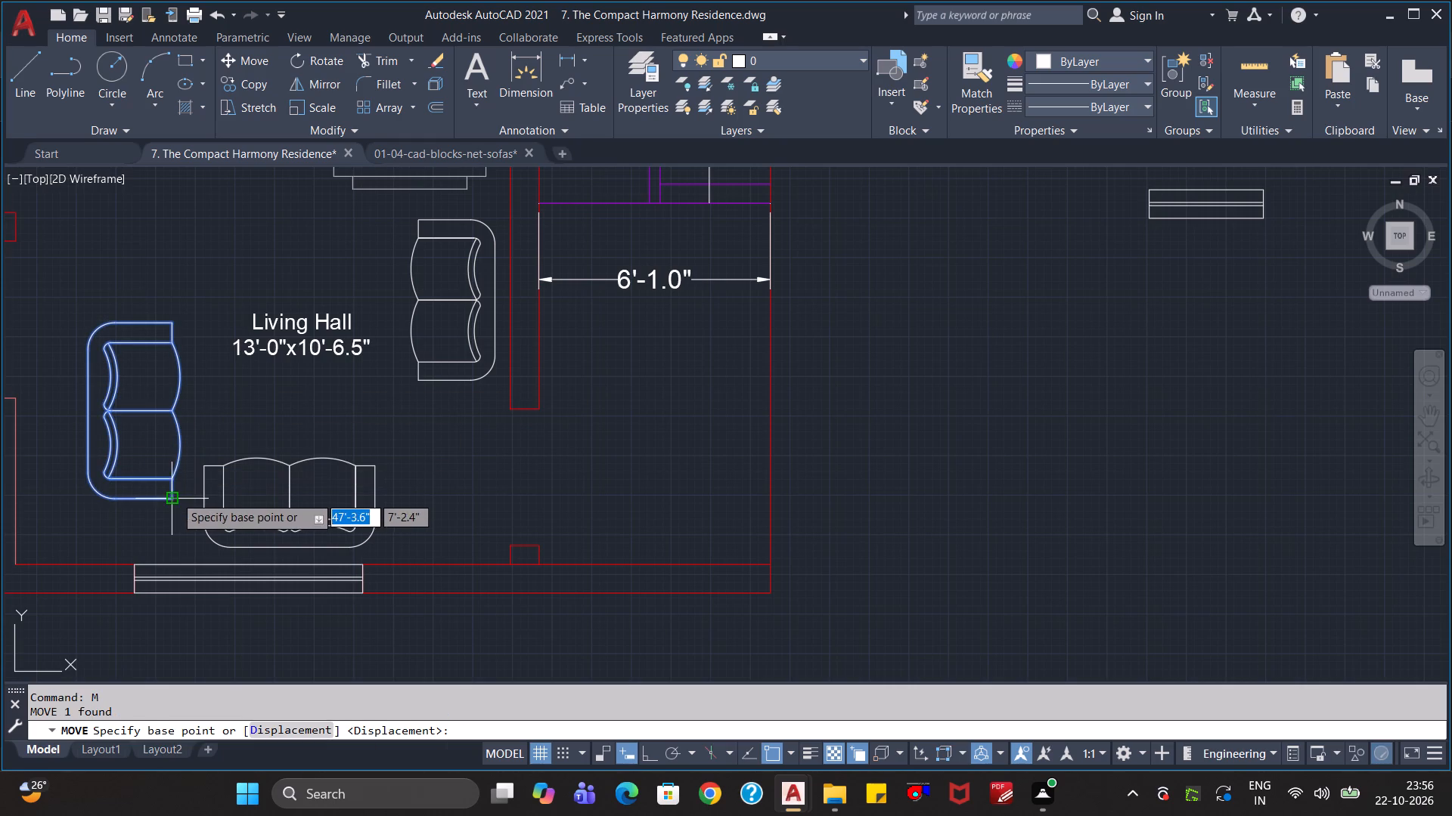
click(175, 496)
click(176, 428)
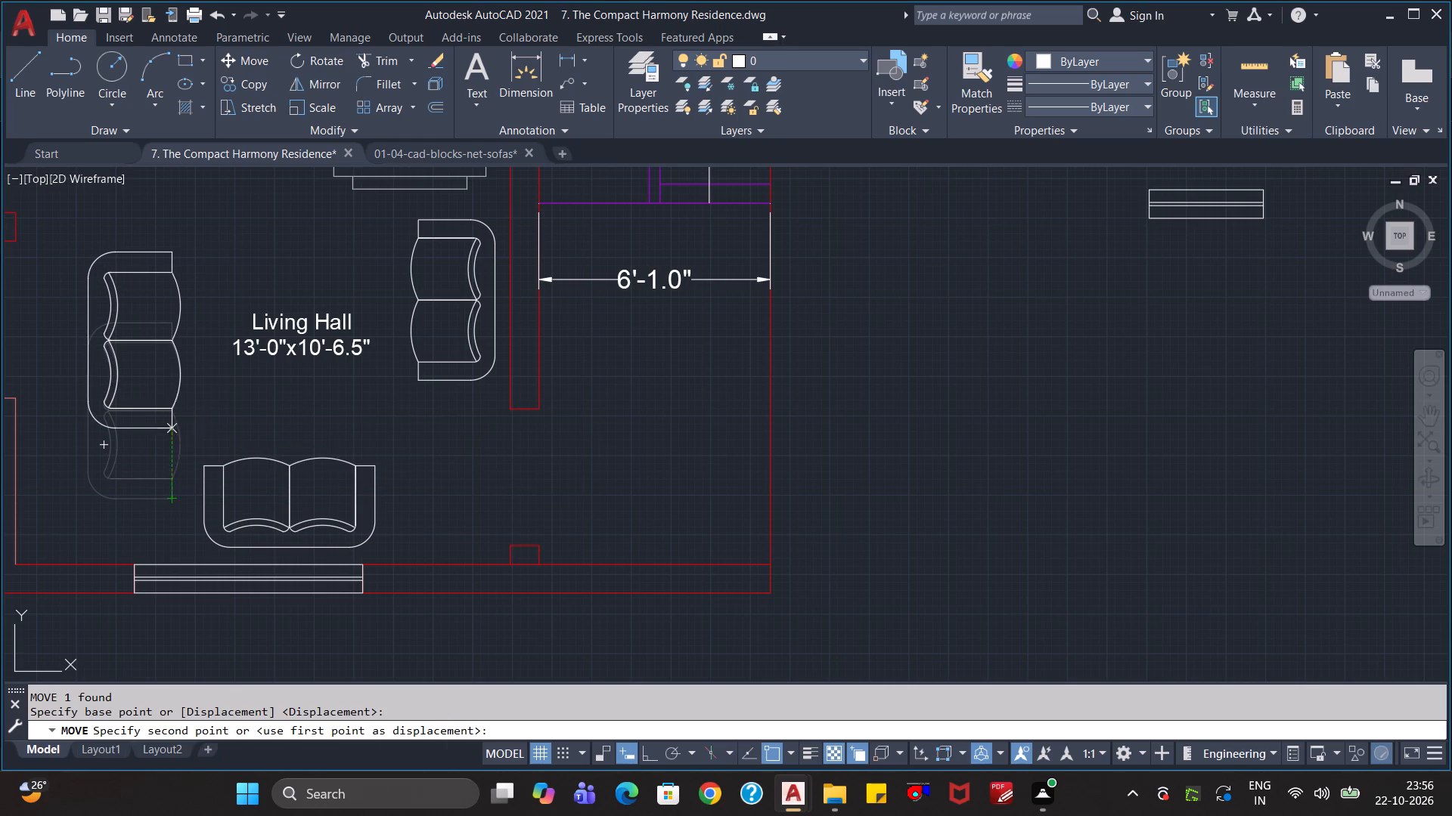
Scale all three Living Hall sofas together freehand by a factor of about 0.9, from a point on the bottom sofa.
scroll(297, 460, down, 1)
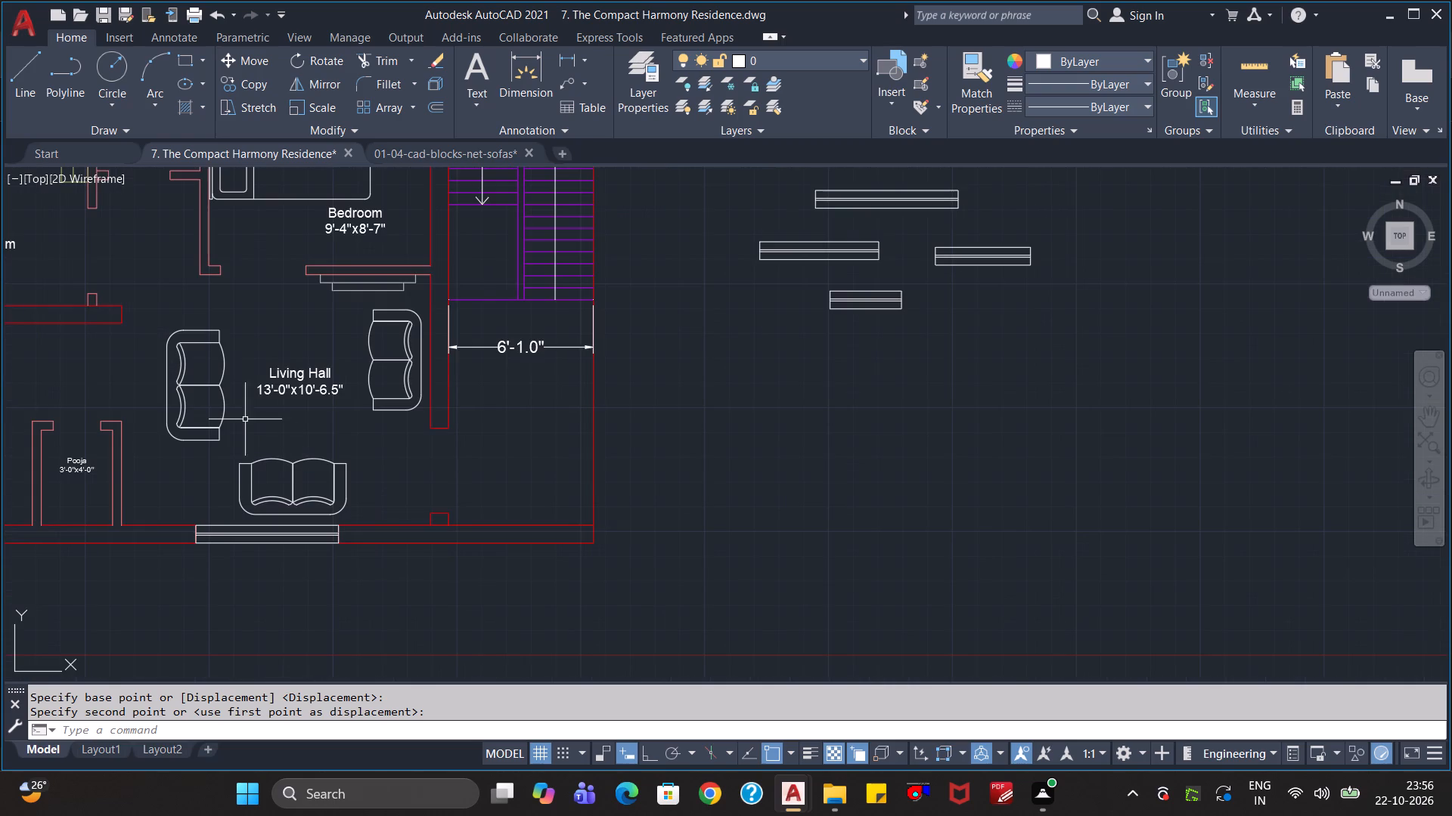
click(261, 326)
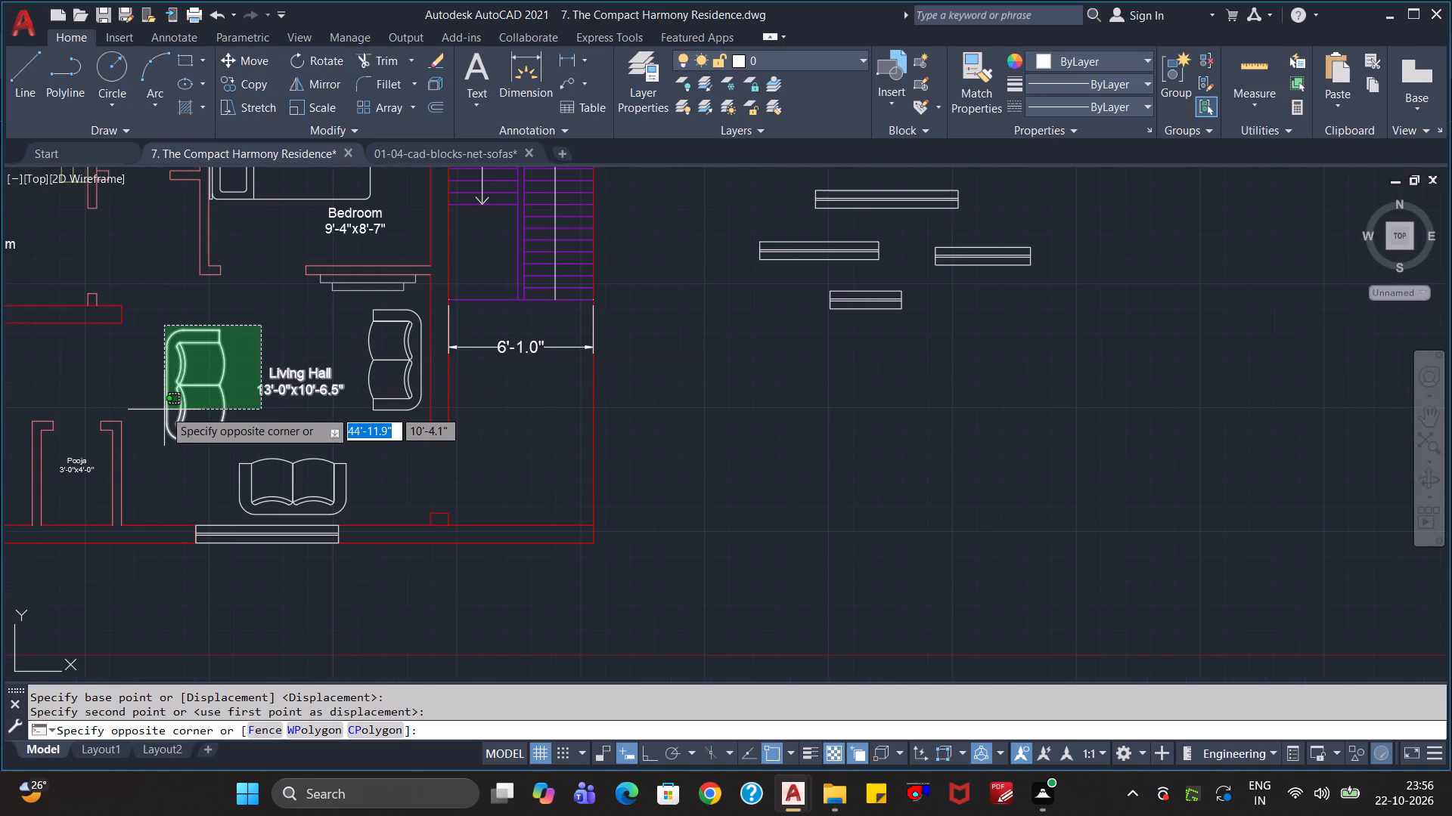
click(166, 358)
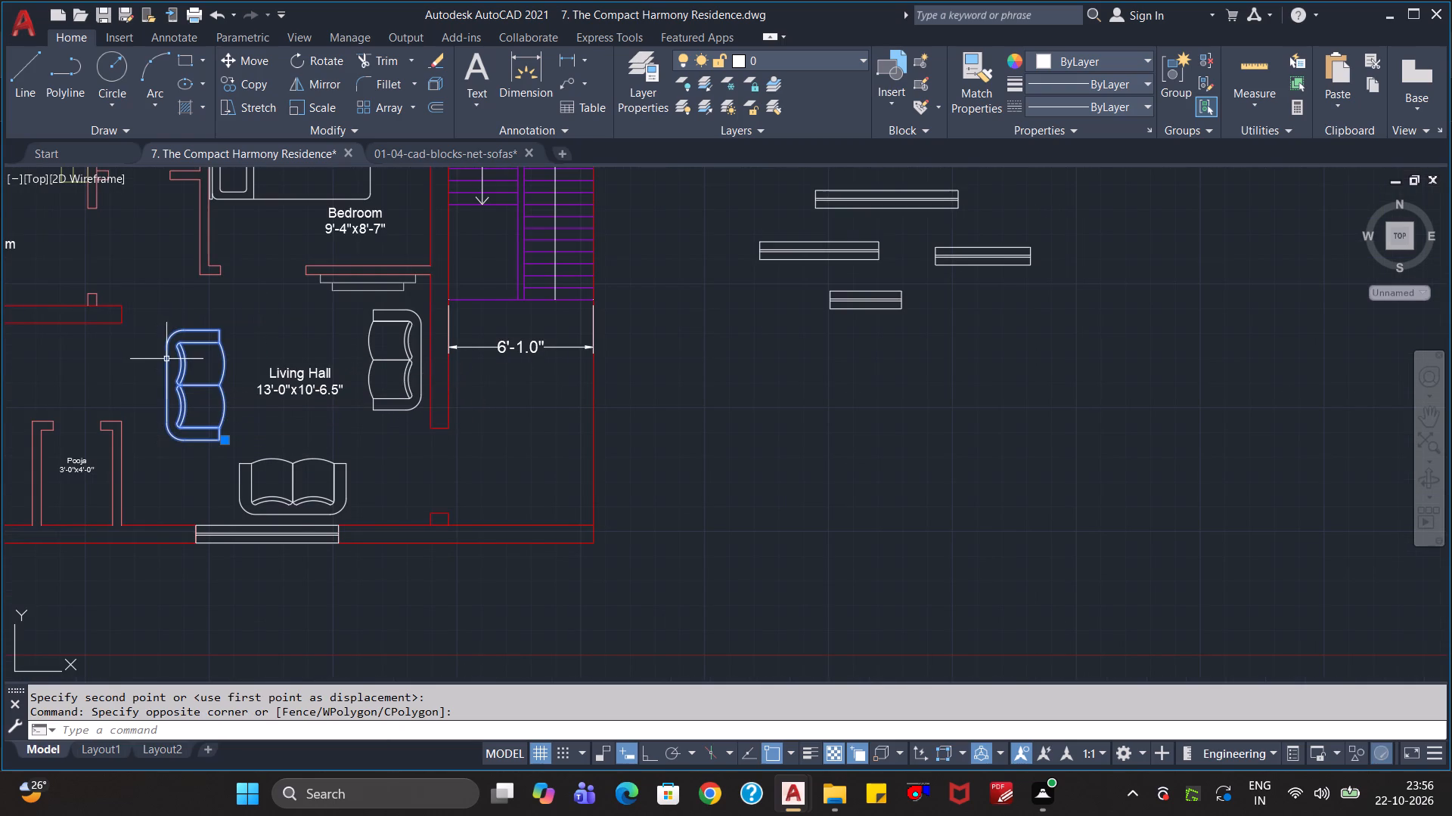
click(400, 358)
click(321, 496)
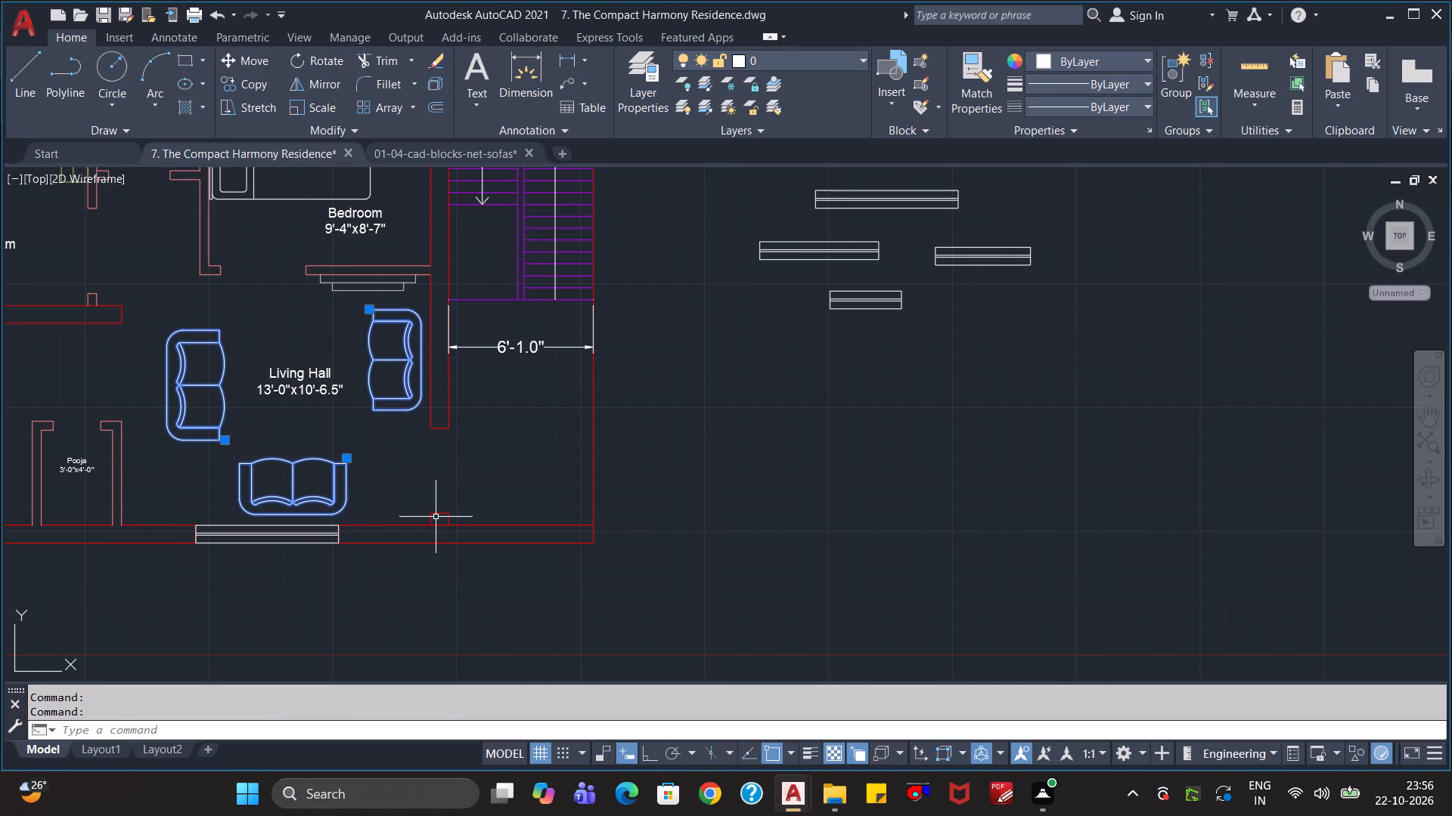
text(sc)
key(Return)
click(337, 498)
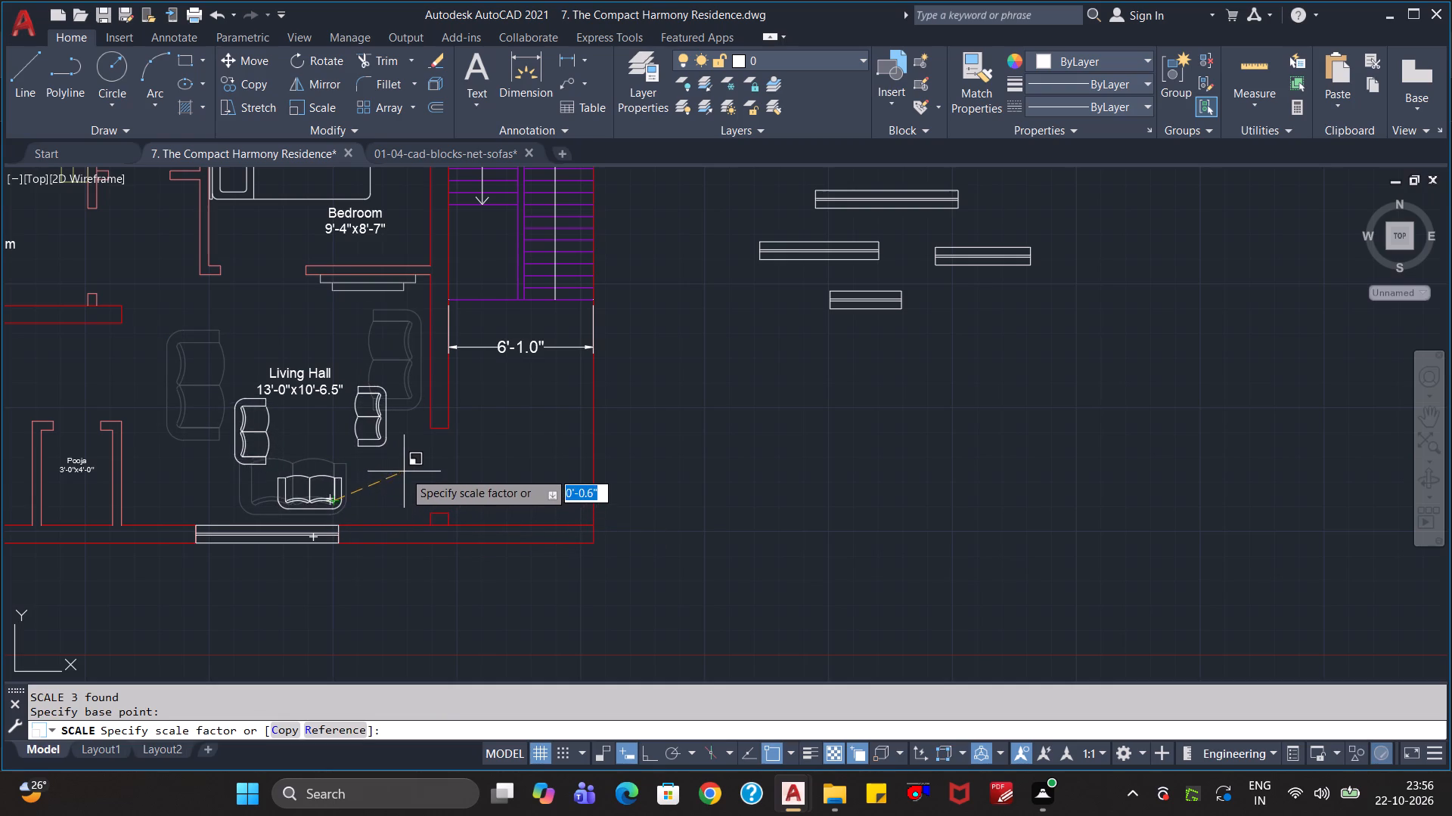
click(441, 461)
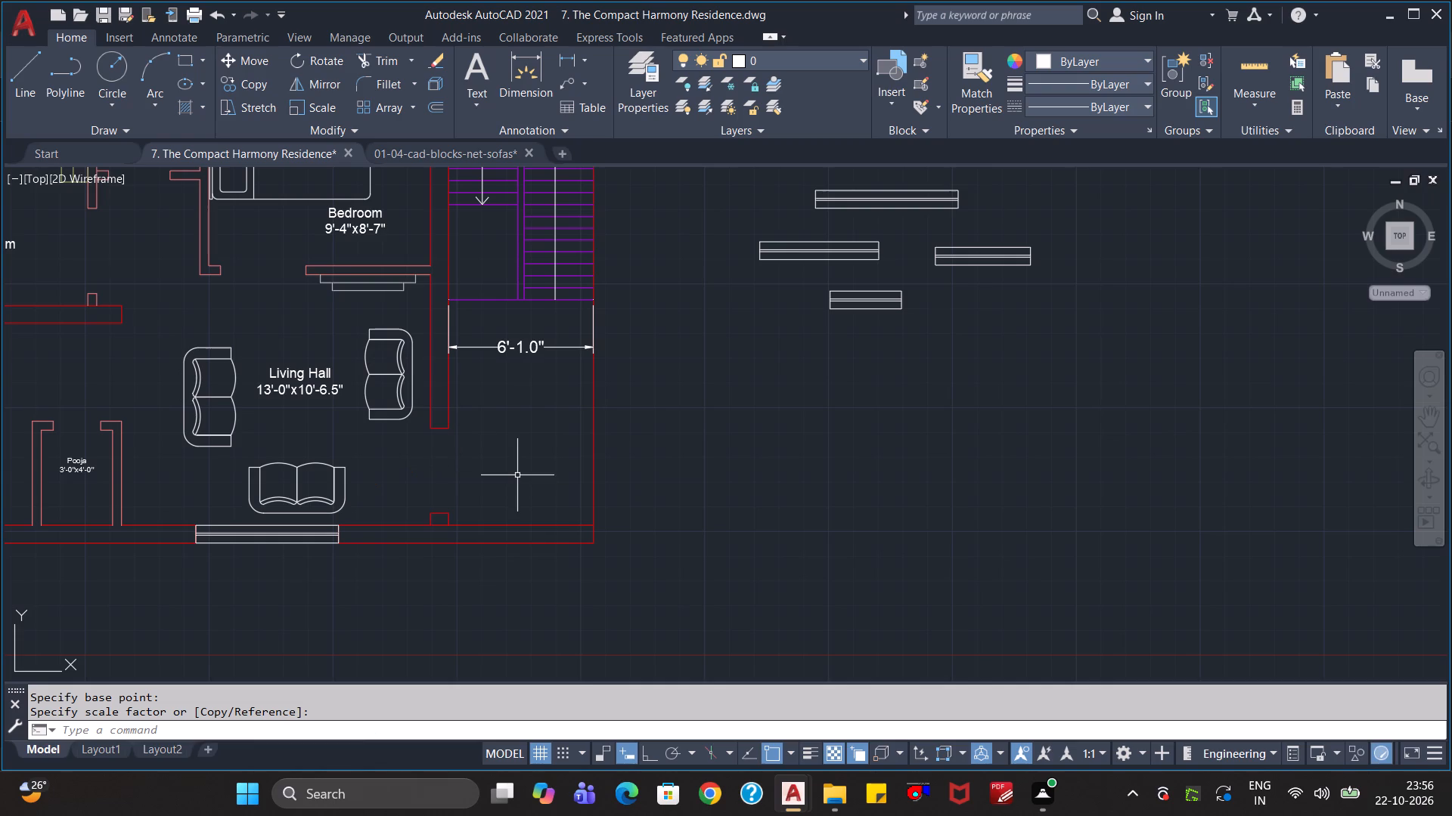
key(Escape)
key(Escape)
Save the drawing.
scroll(517, 475, down, 1)
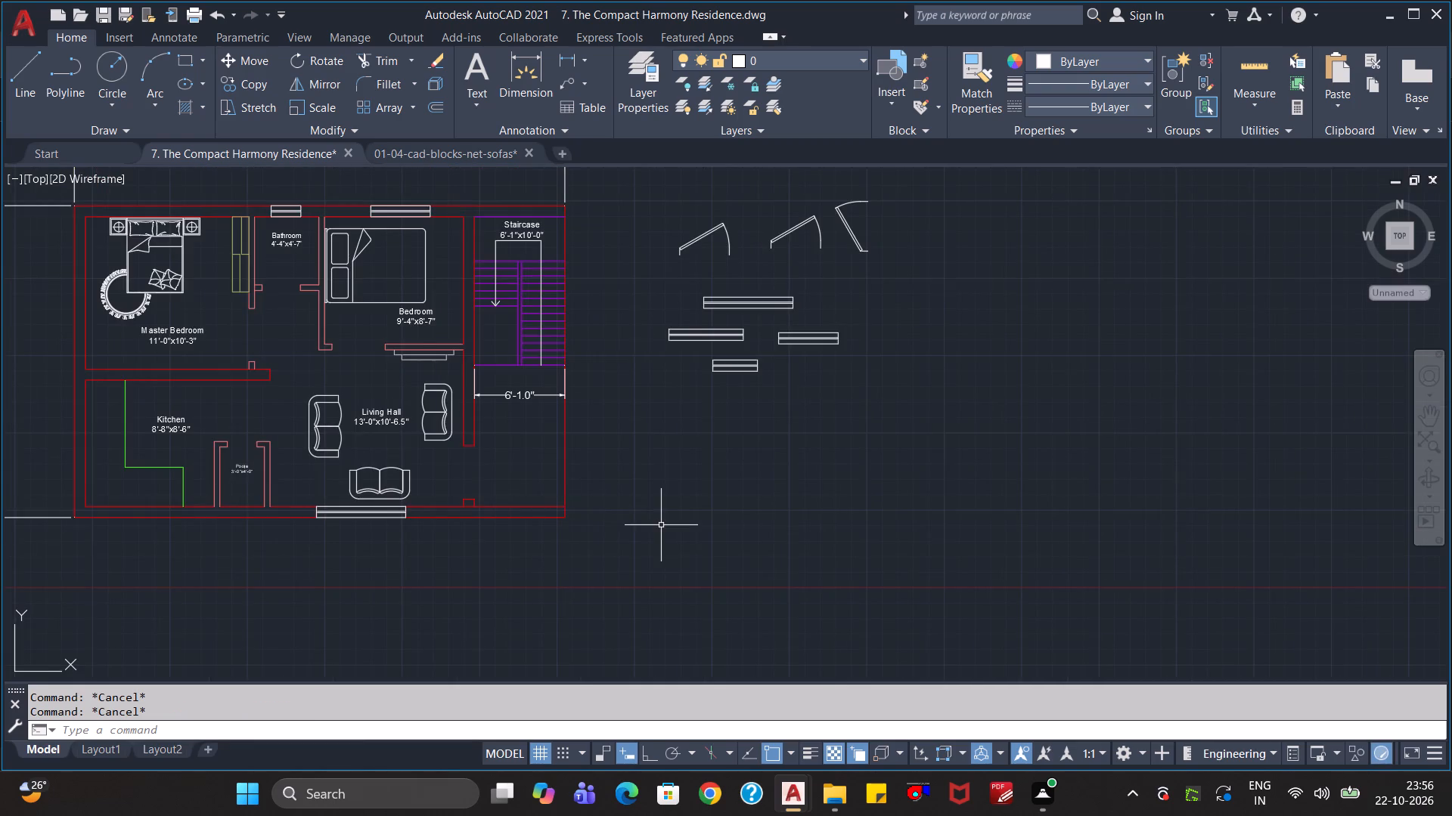
scroll(661, 525, down, 1)
key(ctrl+s)
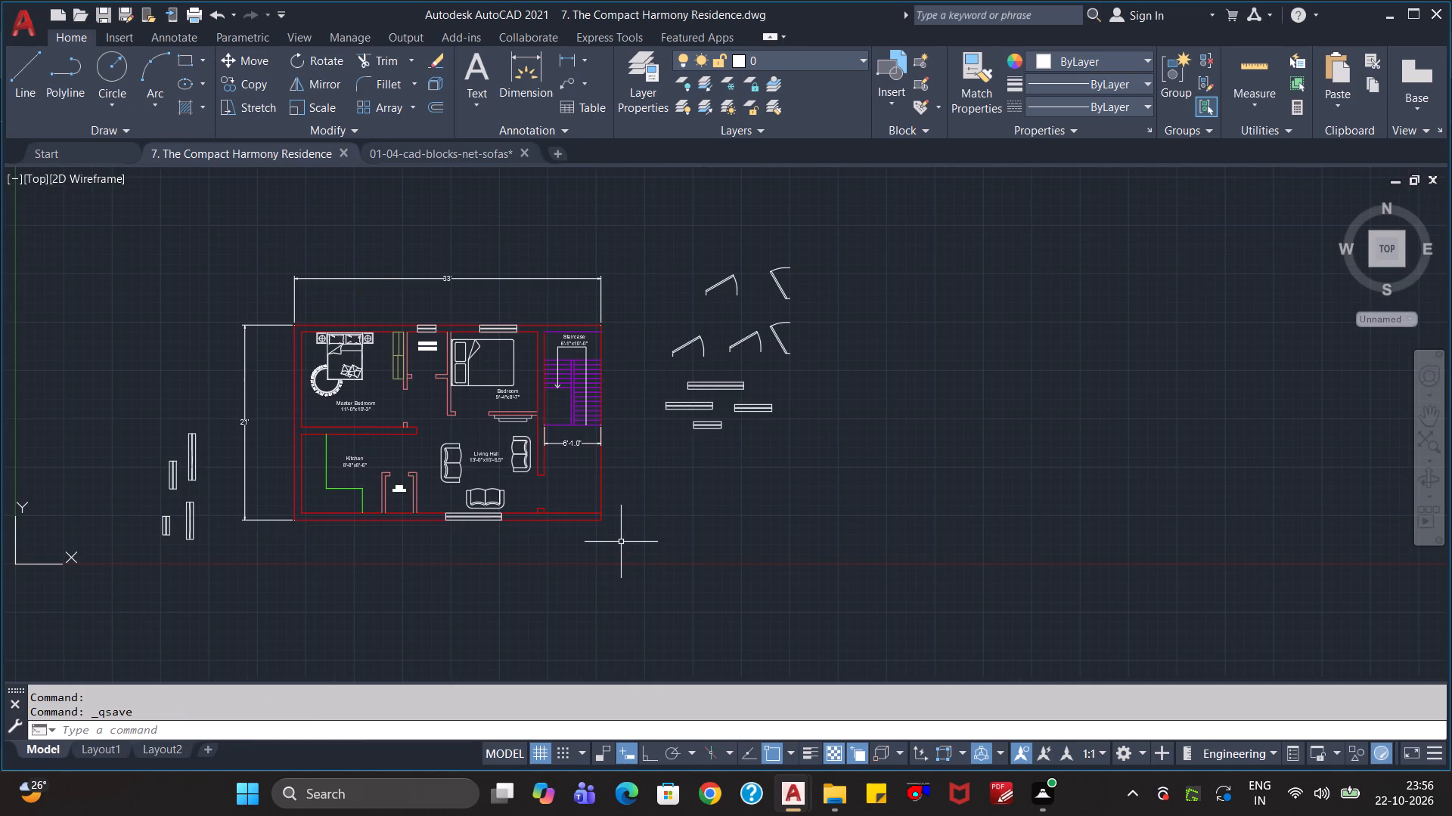
Assign the three Living Hall sofas to the Sofas layer.
scroll(644, 540, up, 1)
scroll(427, 449, up, 1)
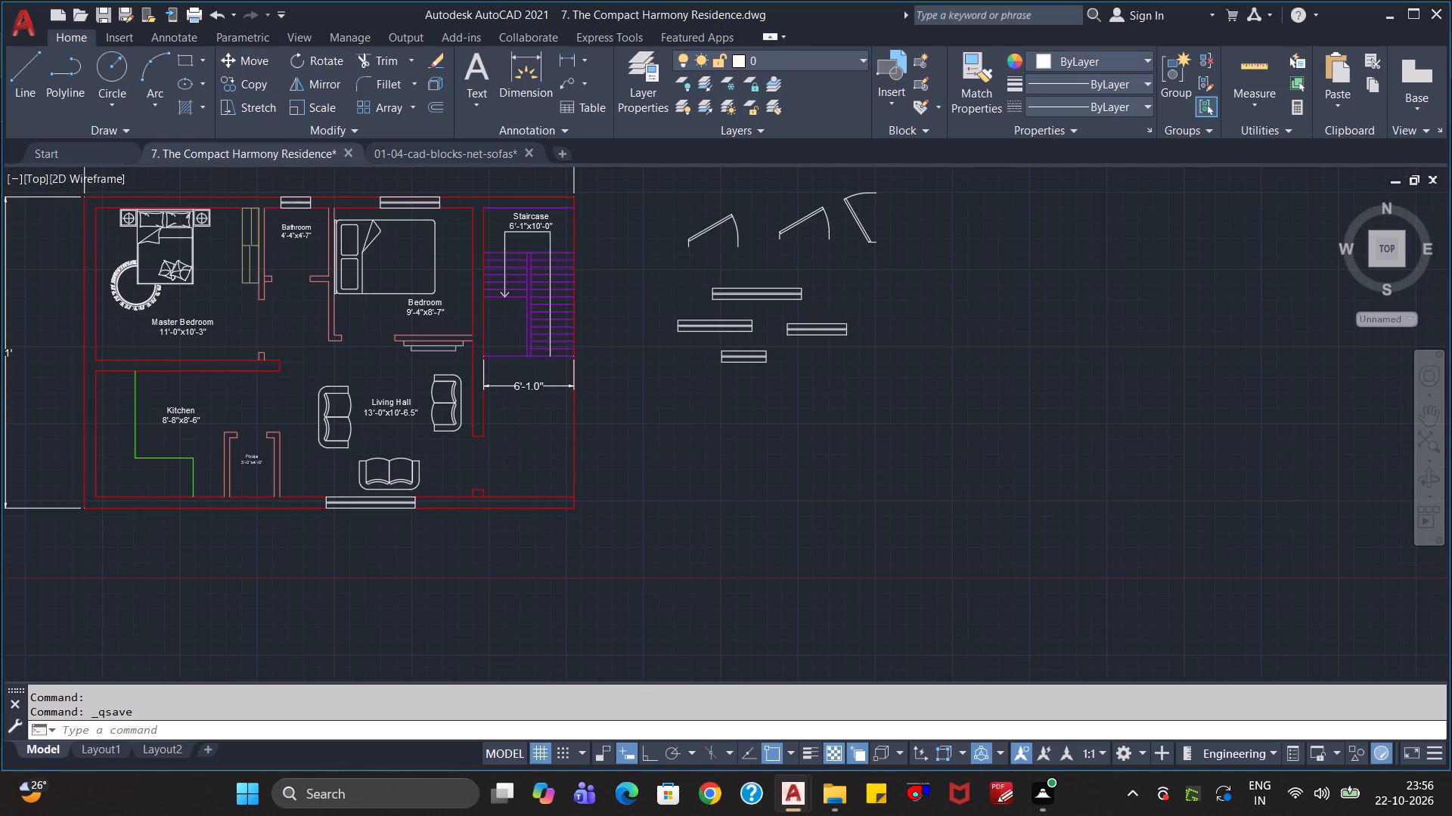
click(466, 348)
click(294, 431)
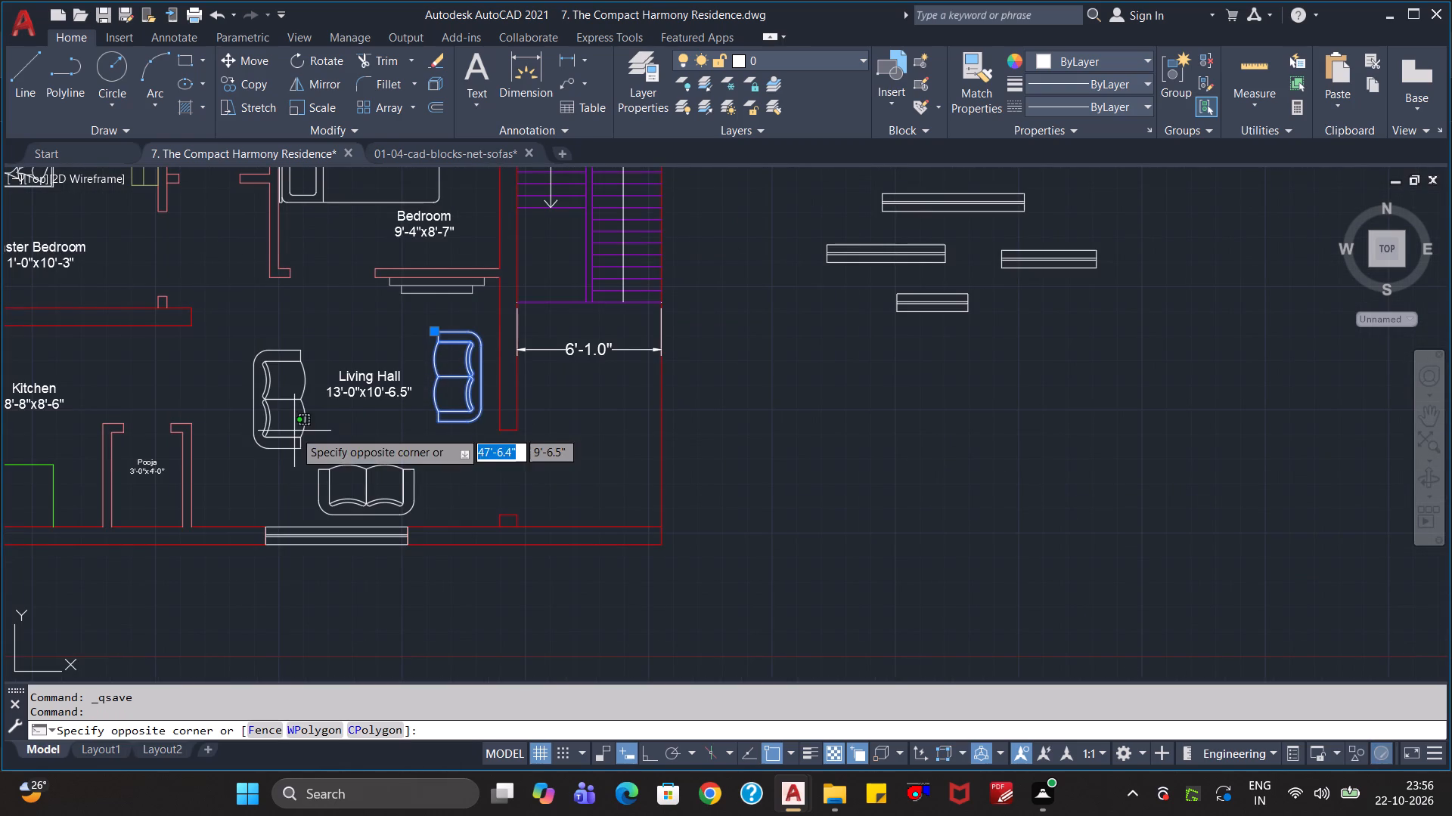
click(283, 453)
click(330, 505)
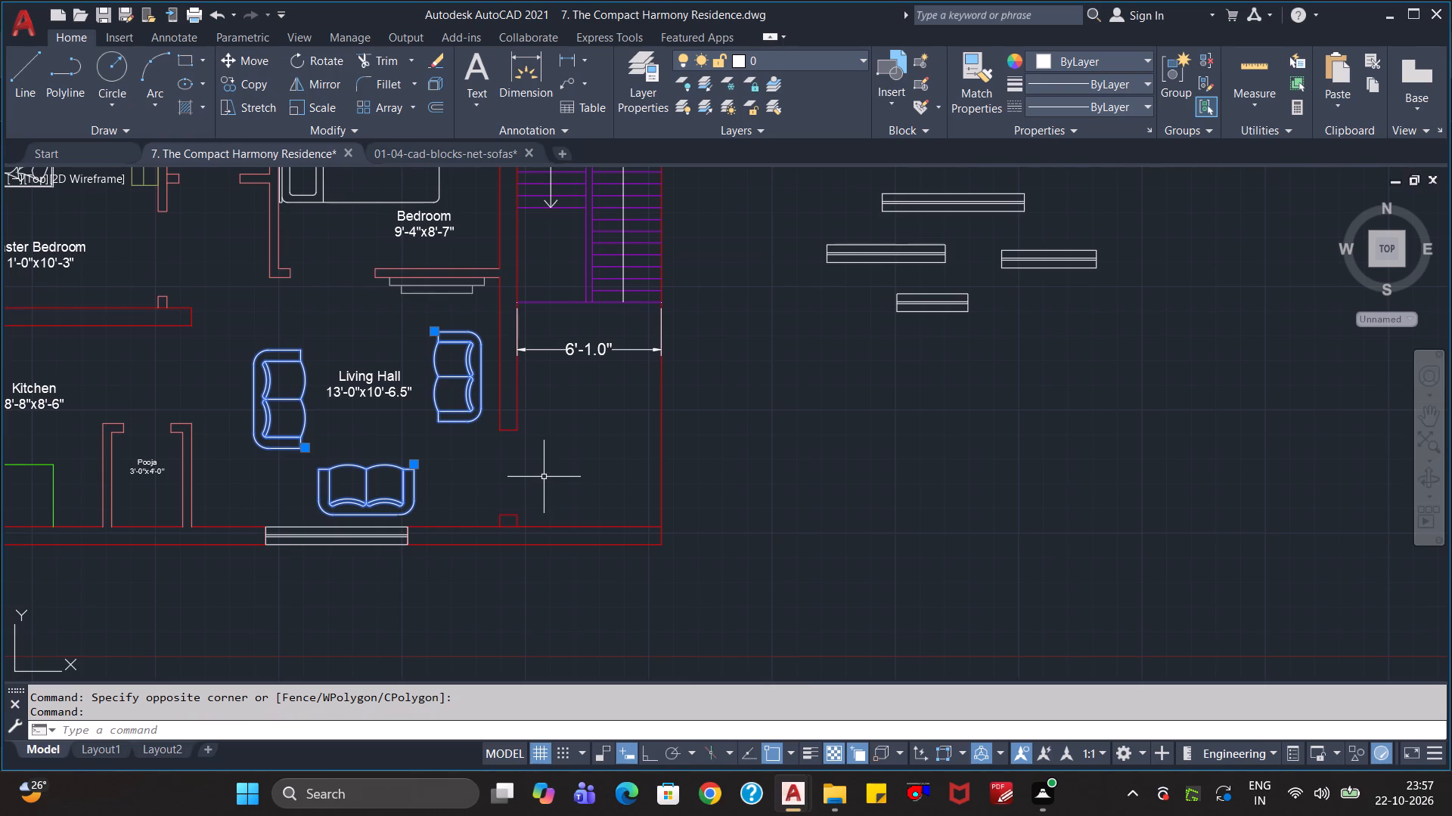
middle_drag(337, 317, 358, 373)
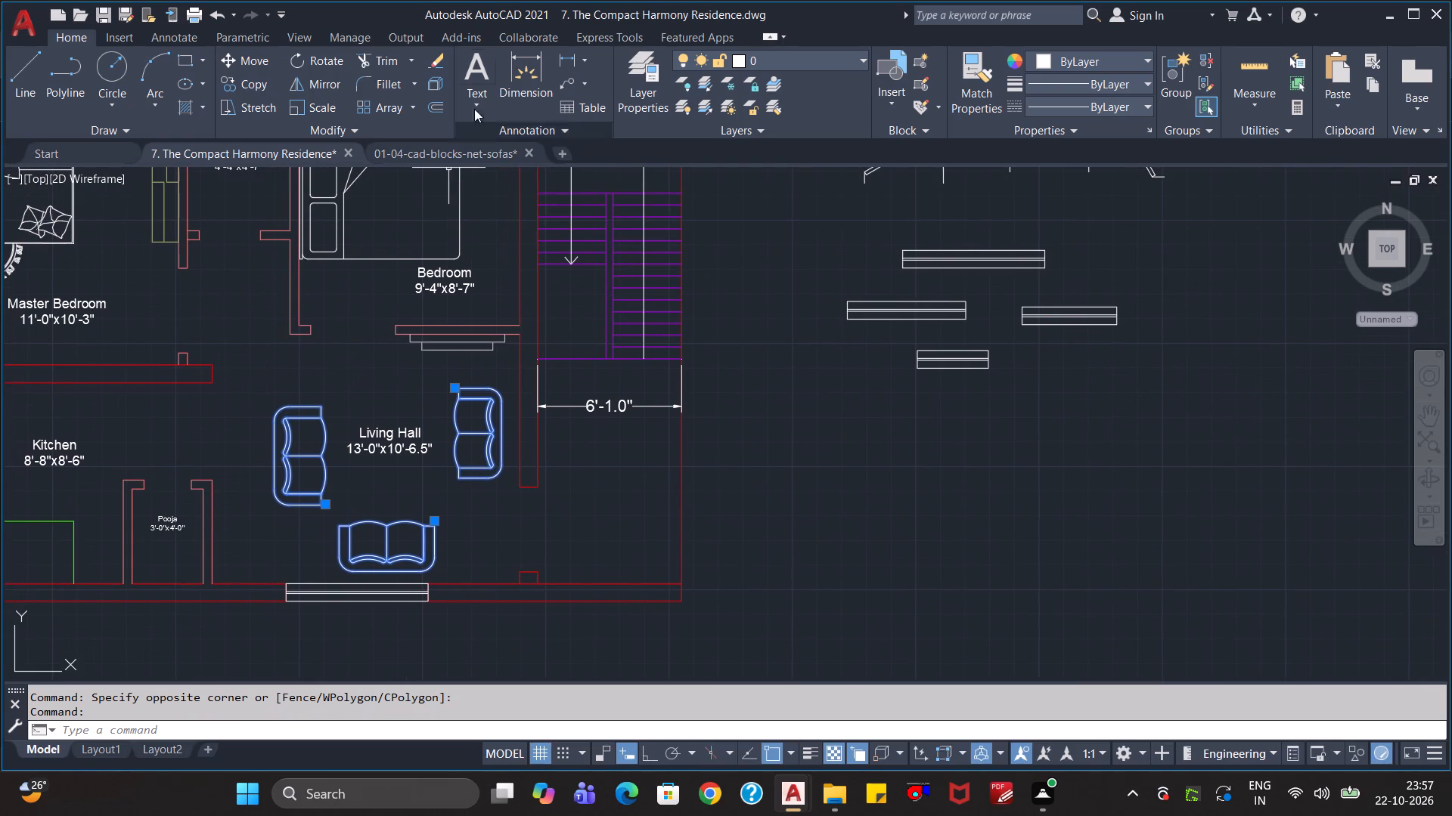
click(770, 66)
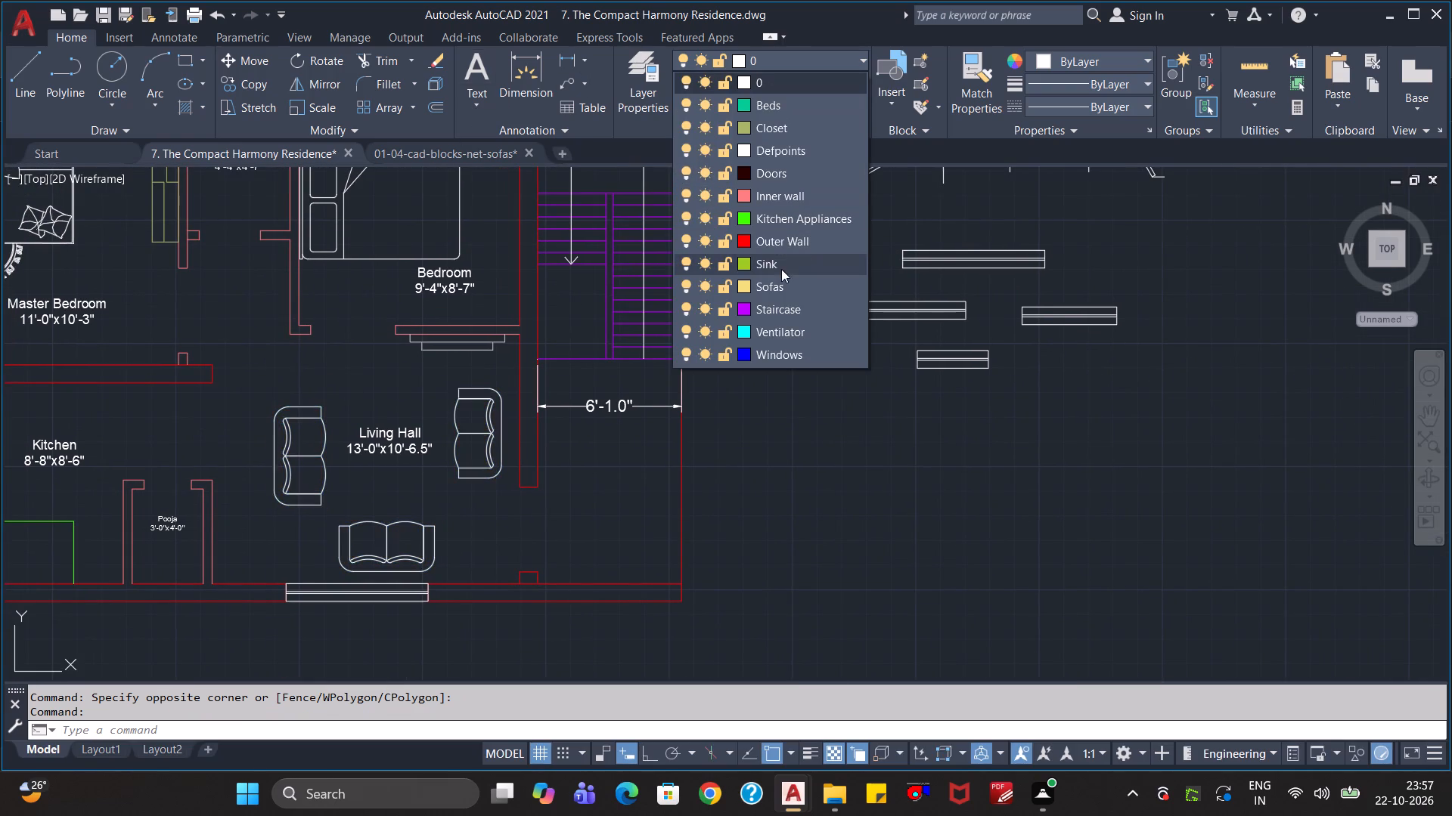
click(778, 283)
key(Escape)
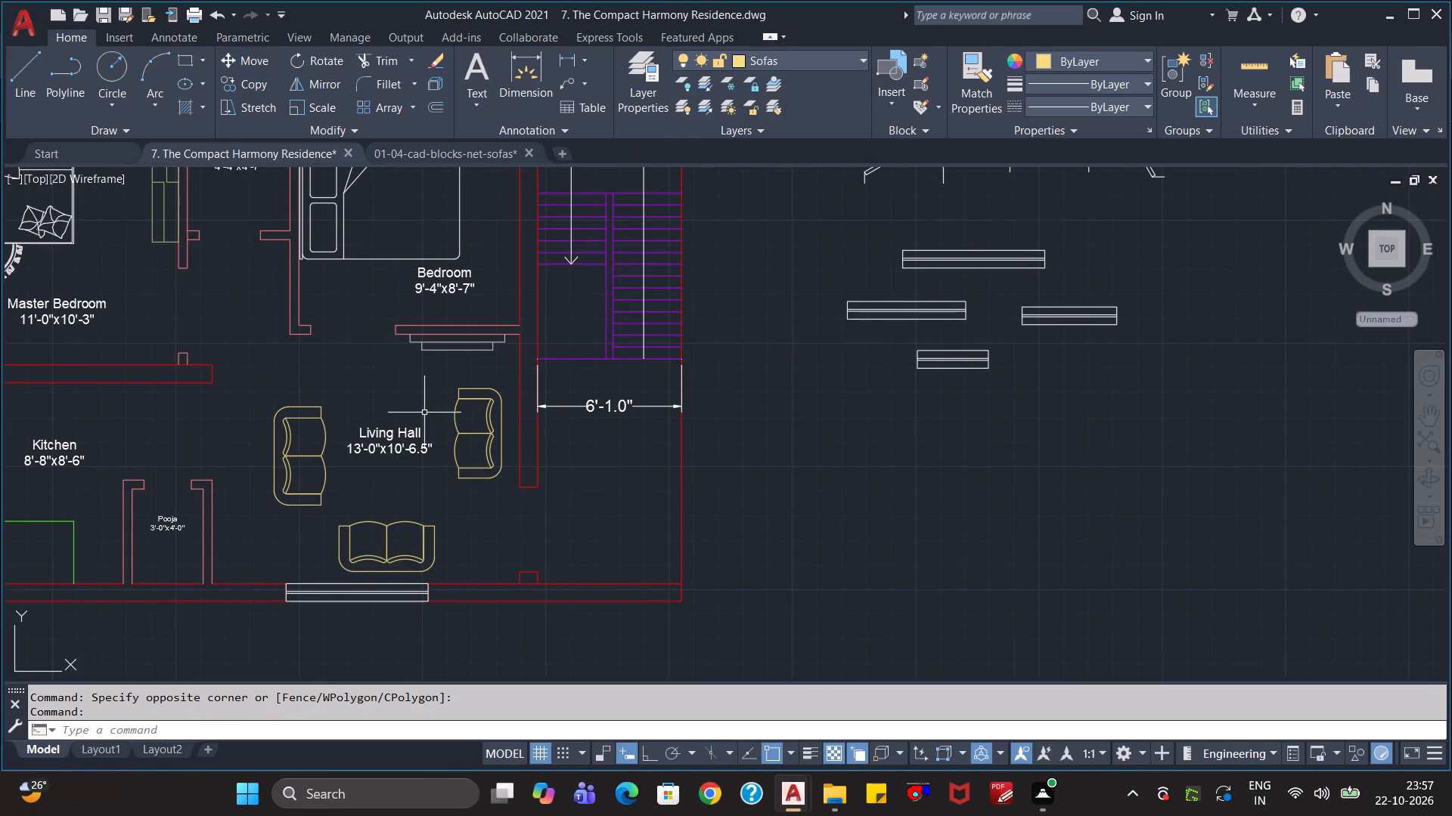
Assign the beds in the Bedroom and the Master Bedroom to the Beds layer.
click(393, 264)
click(374, 252)
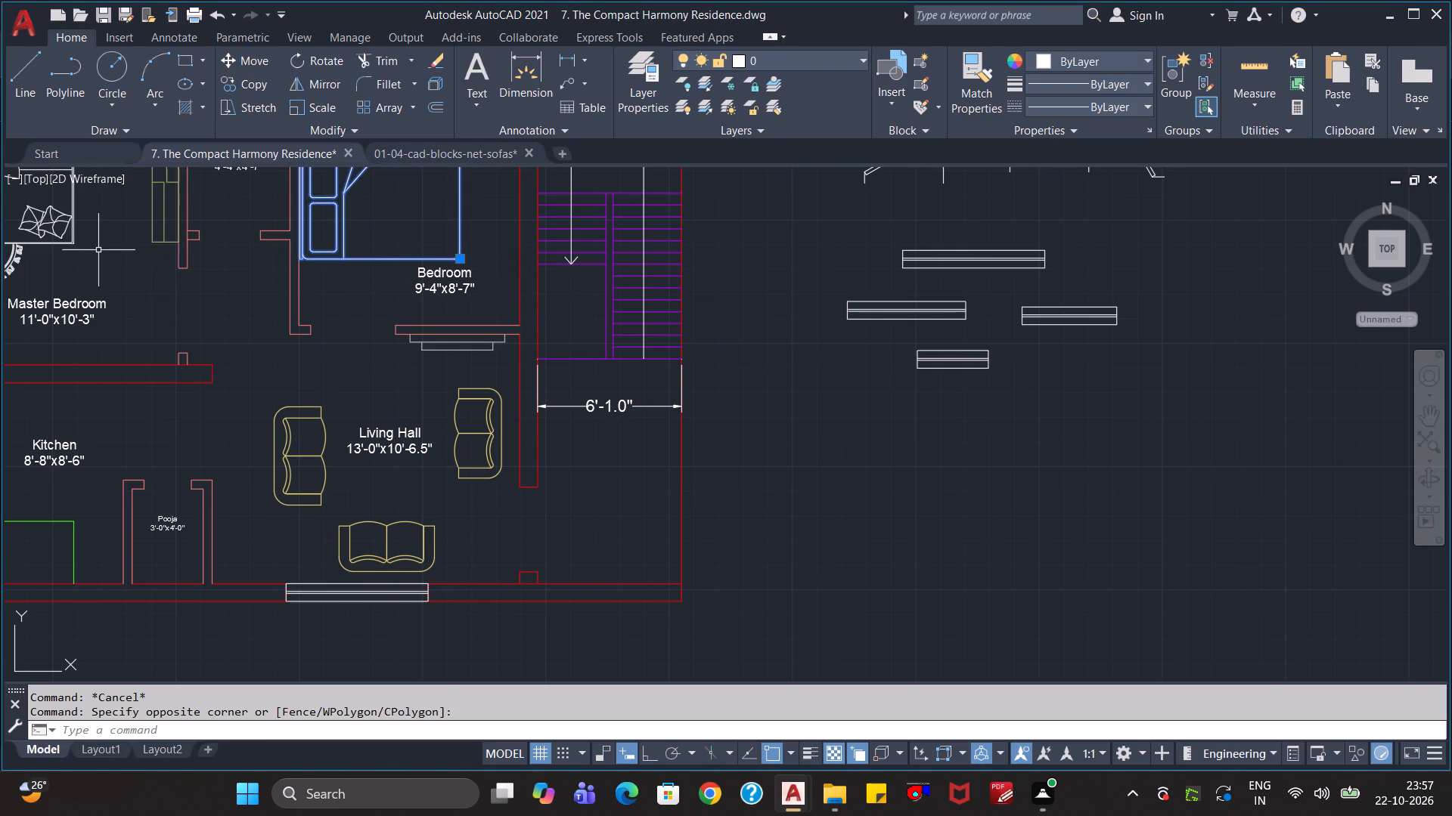
click(72, 243)
click(794, 66)
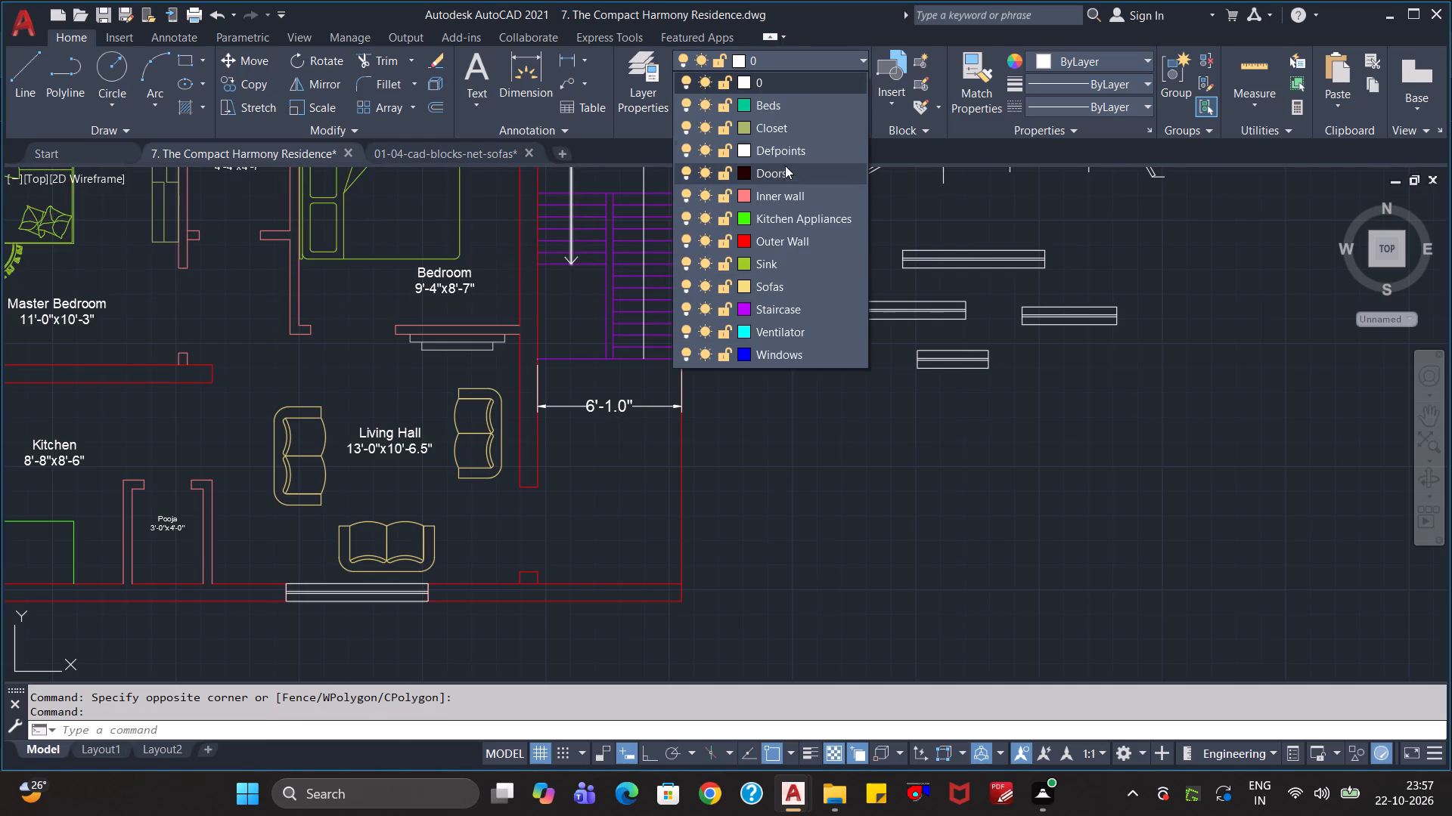
click(783, 106)
key(Escape)
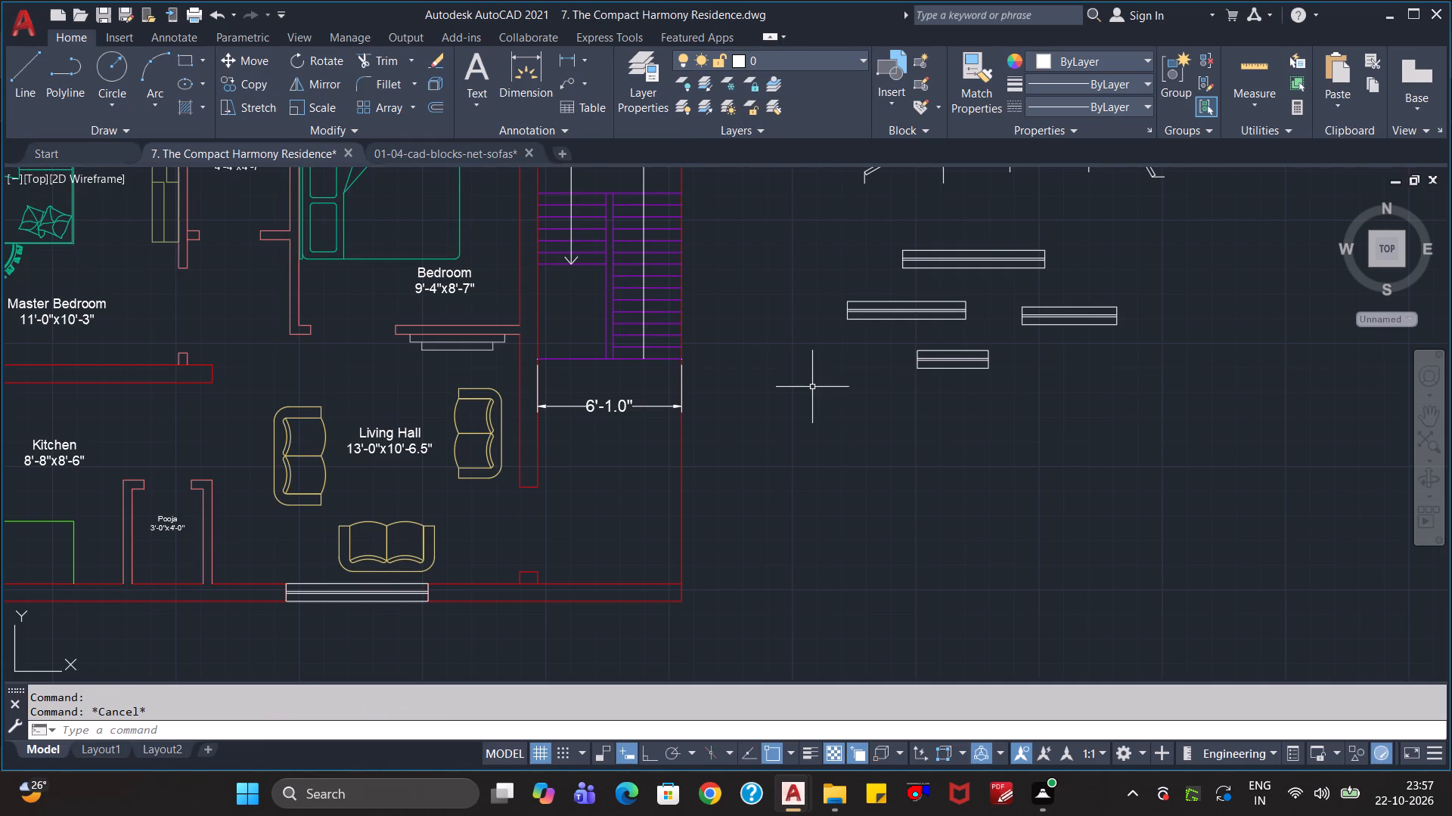
Save the drawing with the furniture on its layers.
scroll(812, 393, down, 1)
key(ctrl+s)
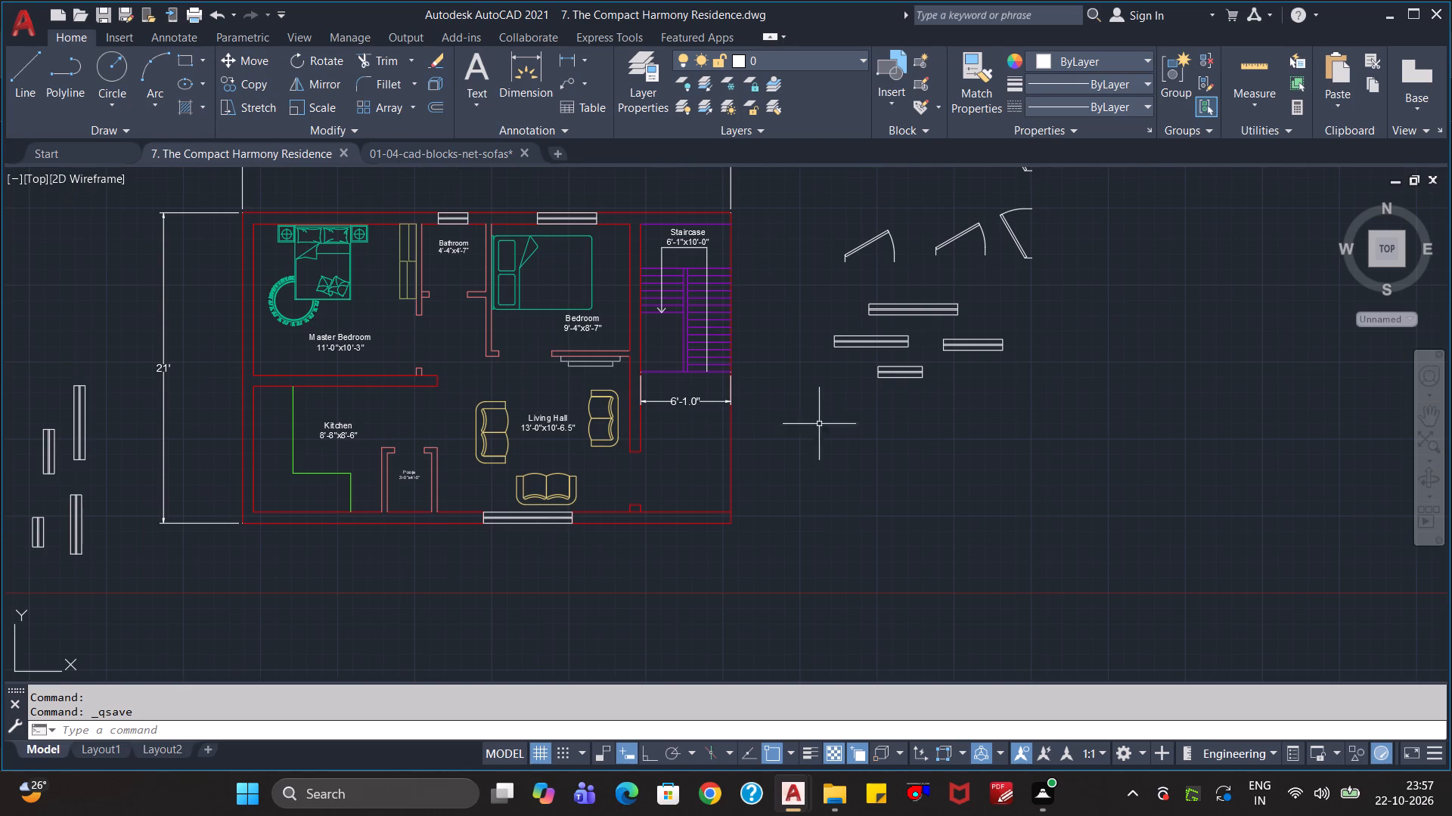
Align a spare vertical door block to the Living Hall entrance opening beside the staircase passage, scaling it to the alignment points.
scroll(836, 474, up, 1)
middle_drag(818, 482, 928, 513)
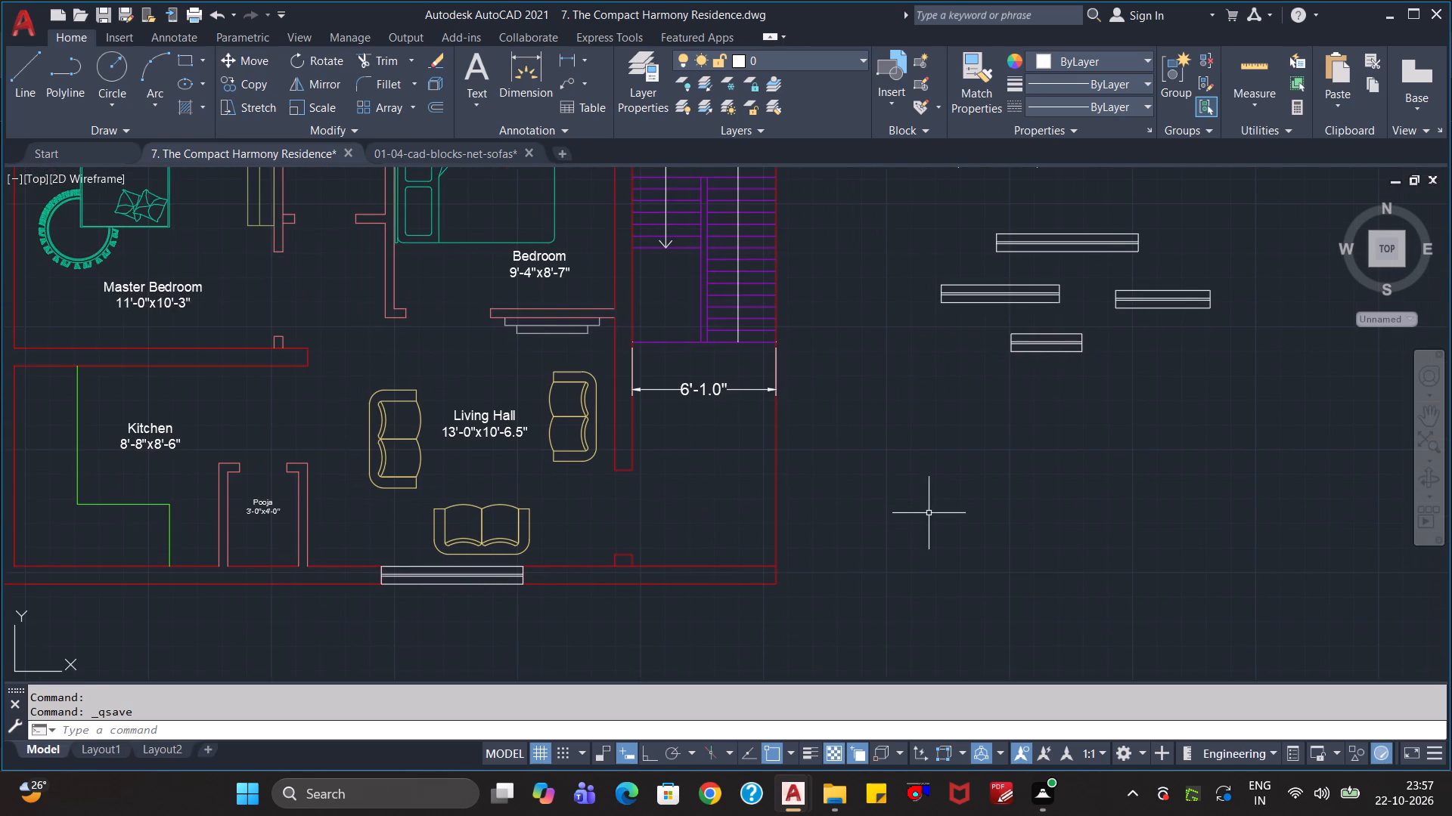
scroll(897, 500, down, 1)
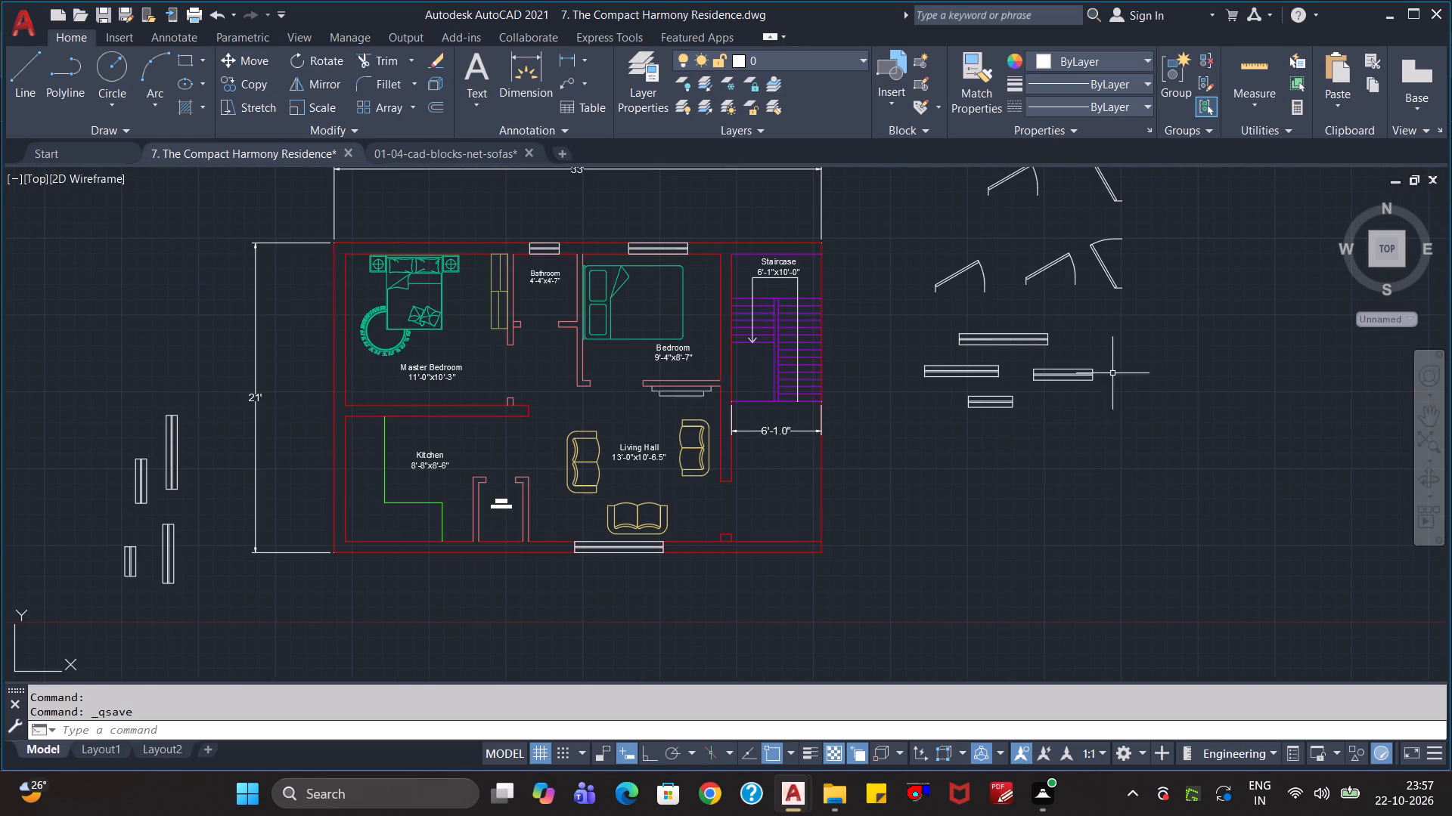
click(1111, 280)
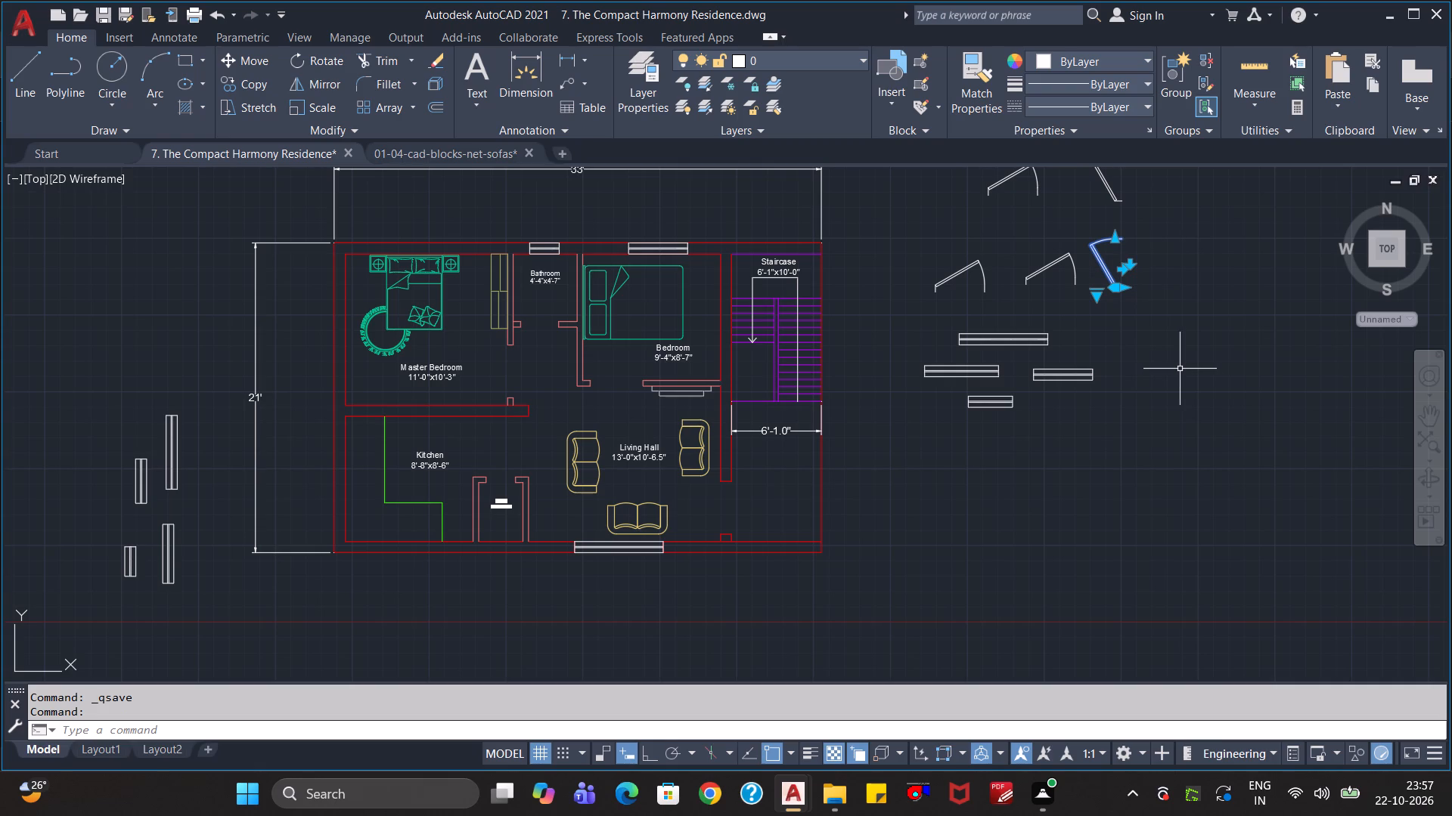
text(al)
key(Return)
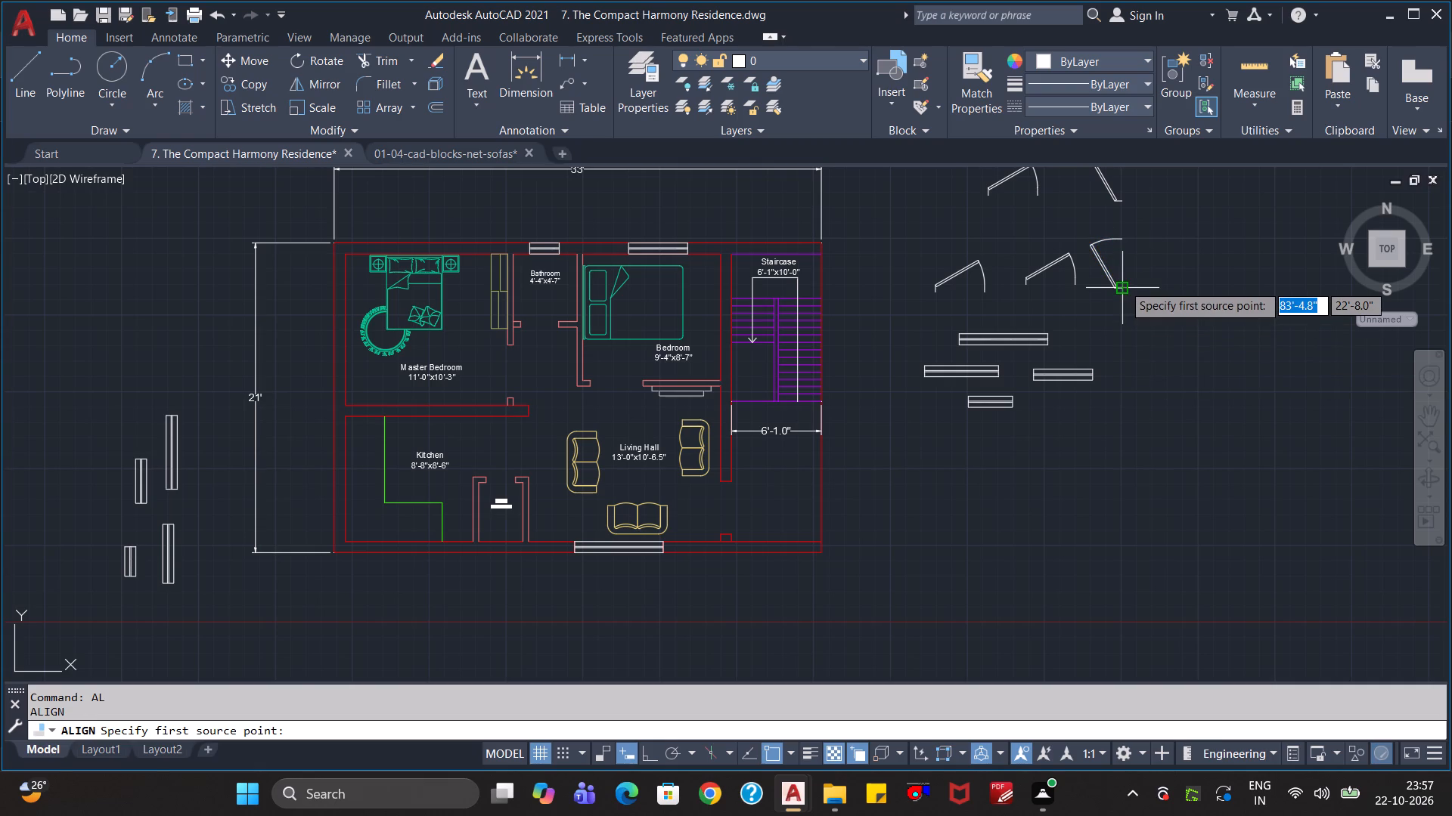
scroll(1123, 284, up, 3)
click(1112, 298)
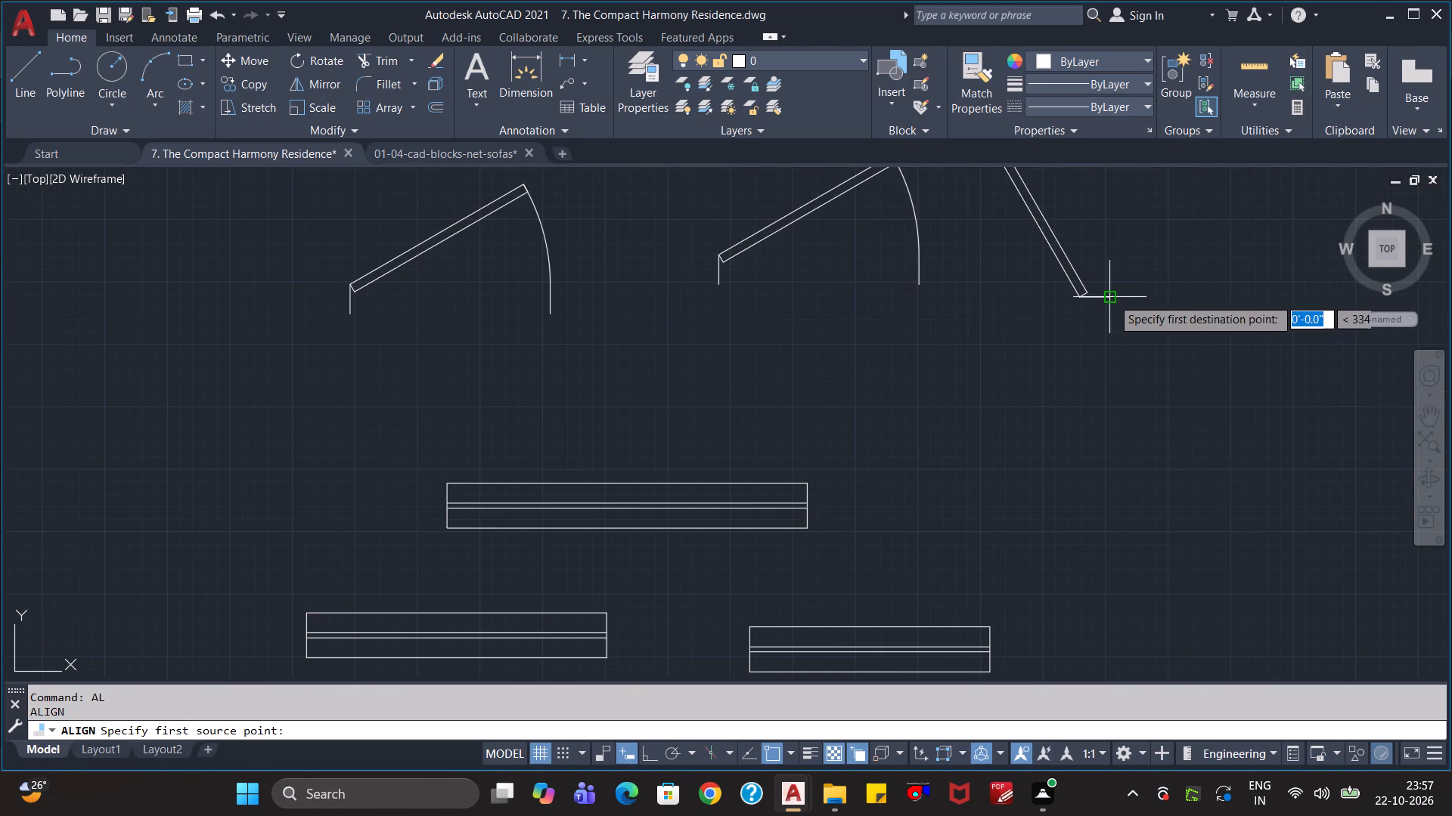
scroll(1016, 441, down, 3)
scroll(641, 648, up, 3)
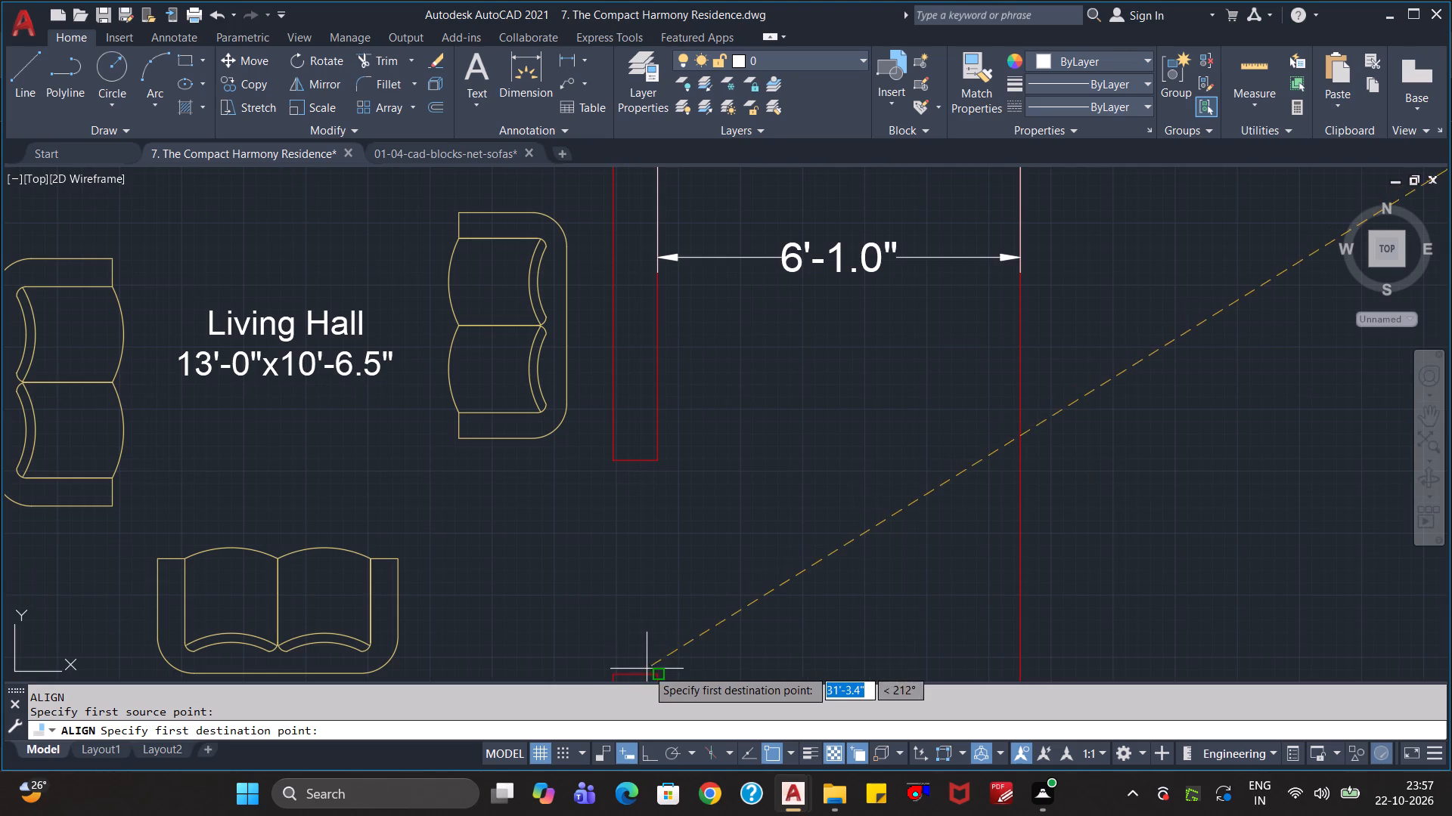
click(654, 672)
scroll(961, 524, down, 2)
middle_drag(1142, 467, 885, 681)
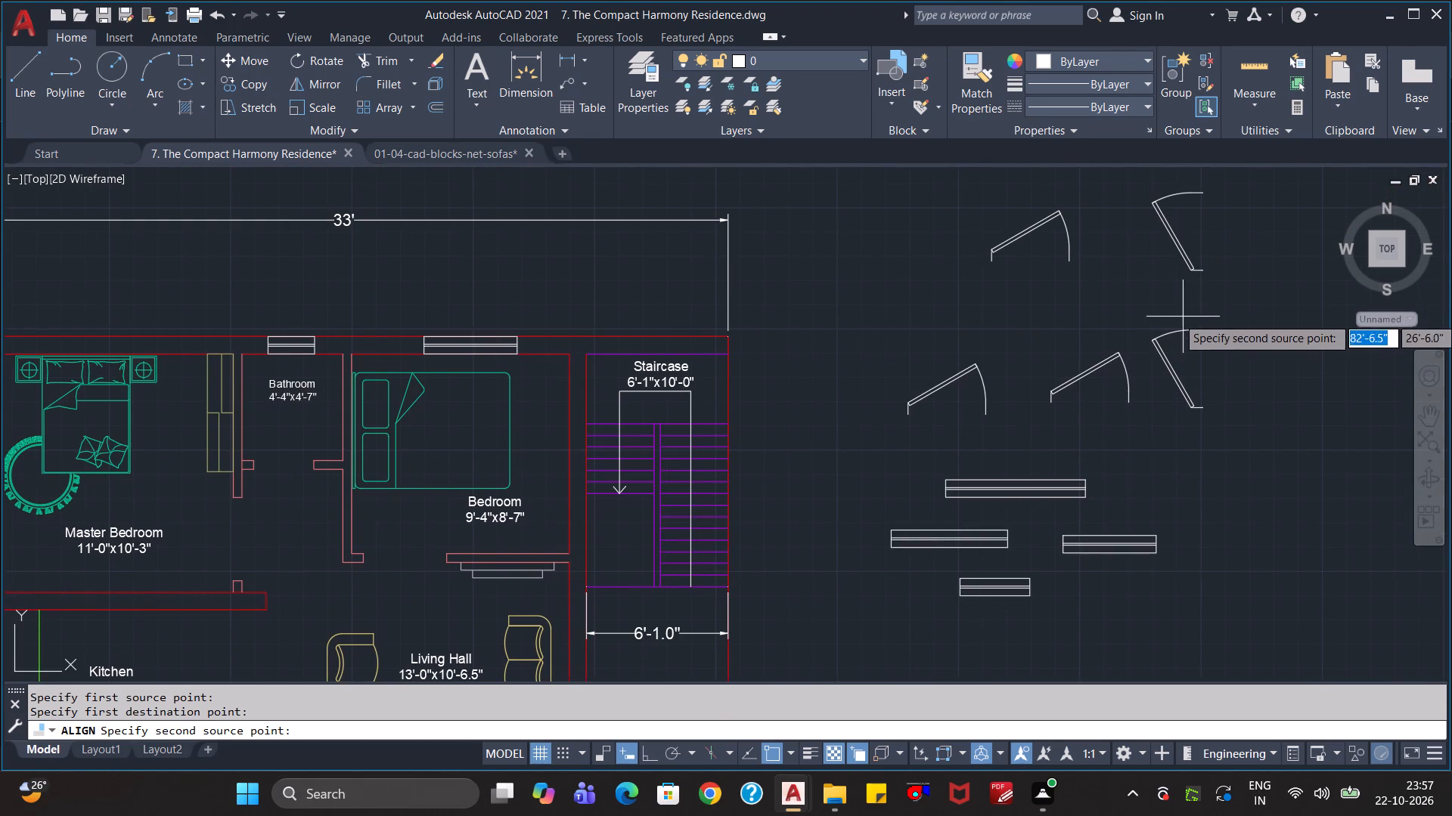
click(1207, 333)
scroll(968, 534, down, 4)
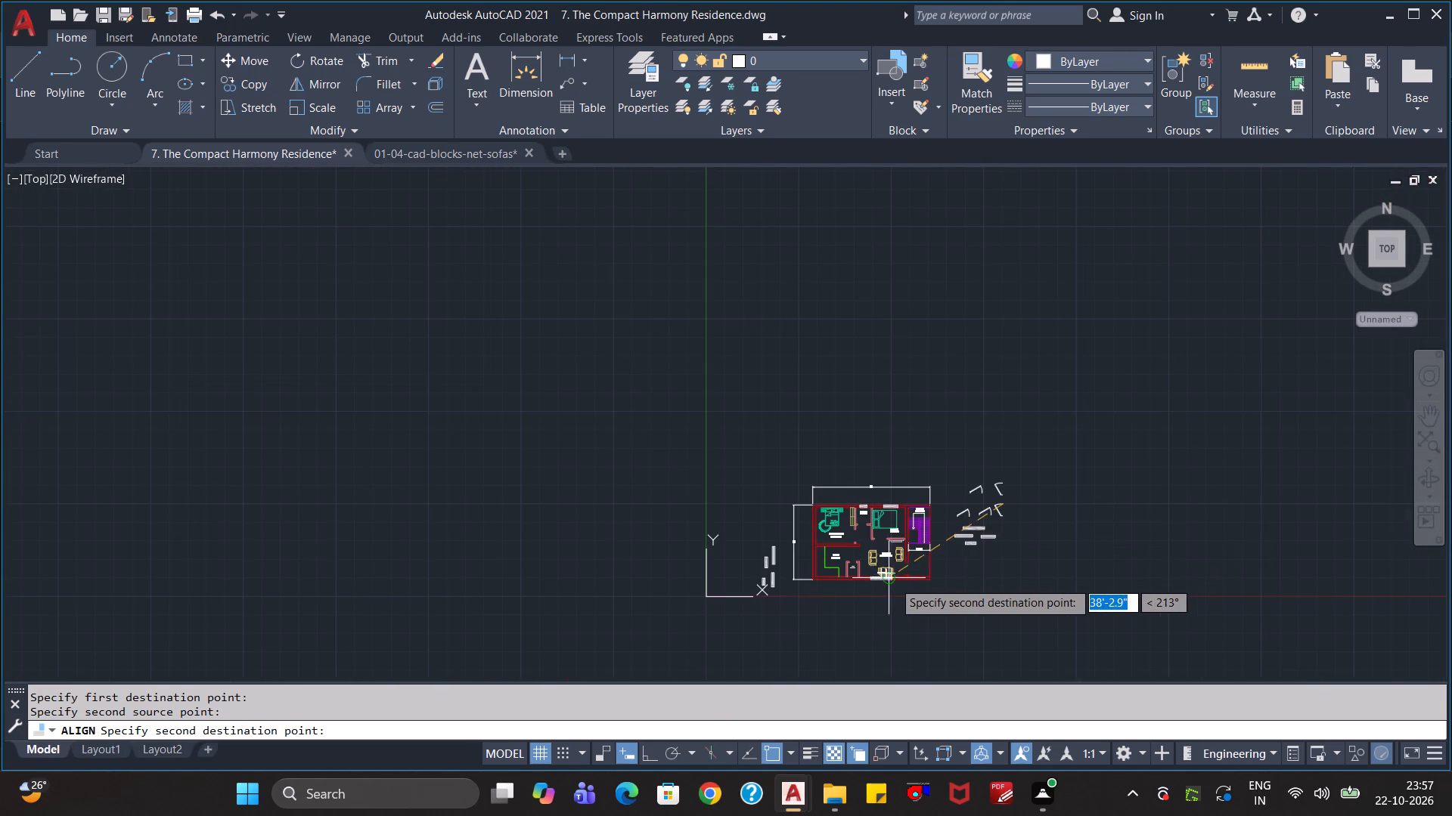
scroll(893, 581, up, 6)
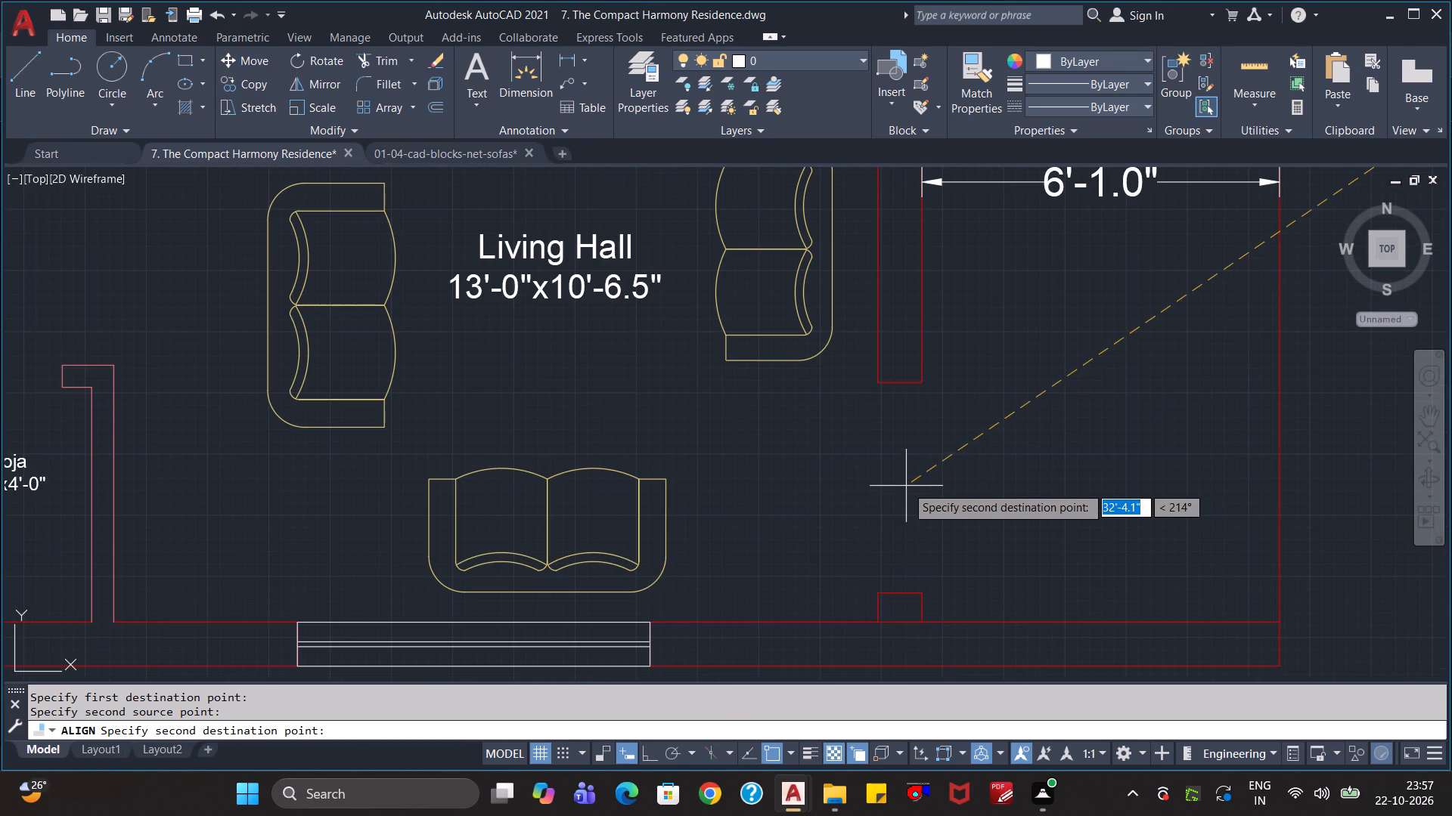
click(923, 385)
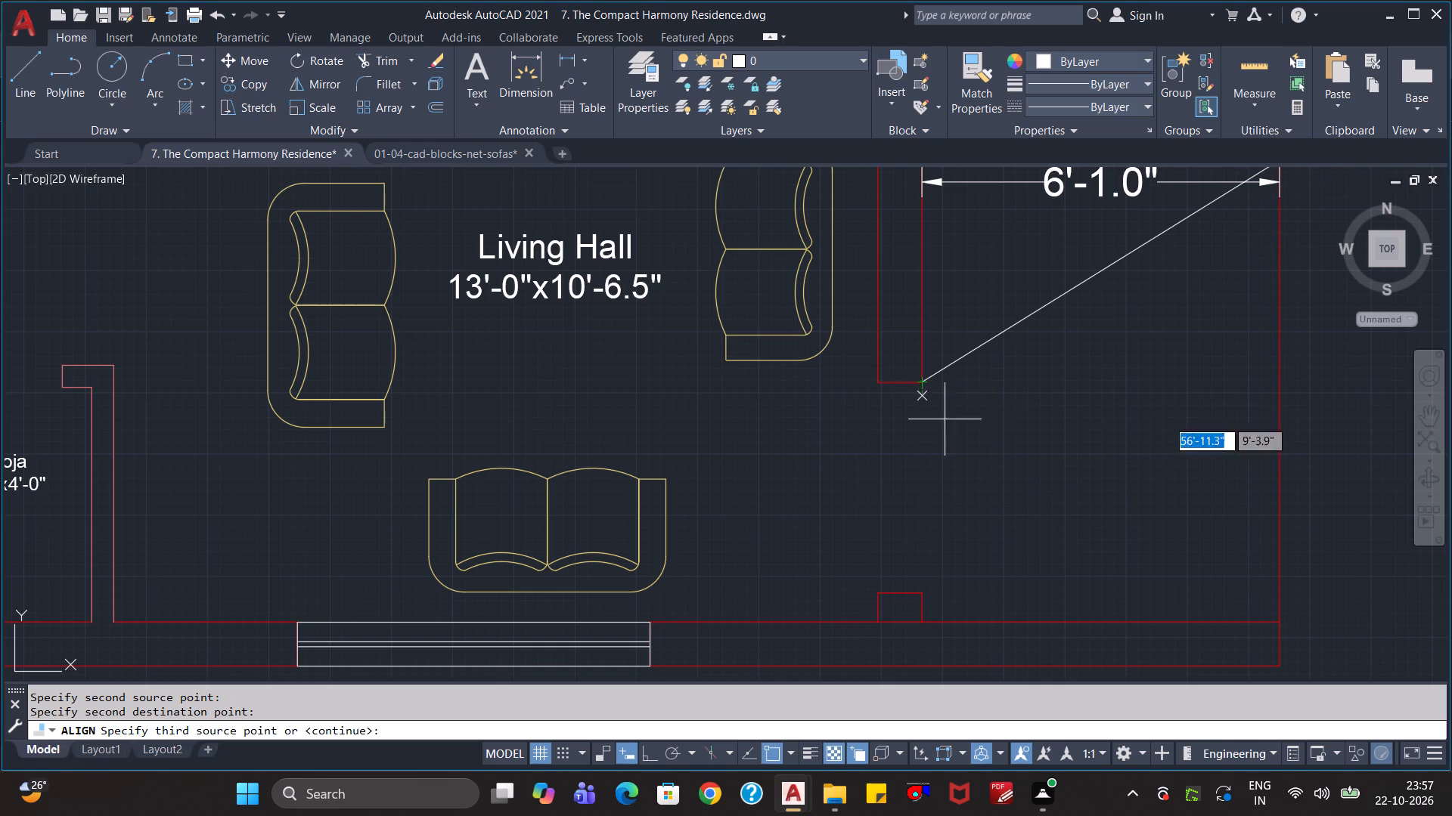
key(Return)
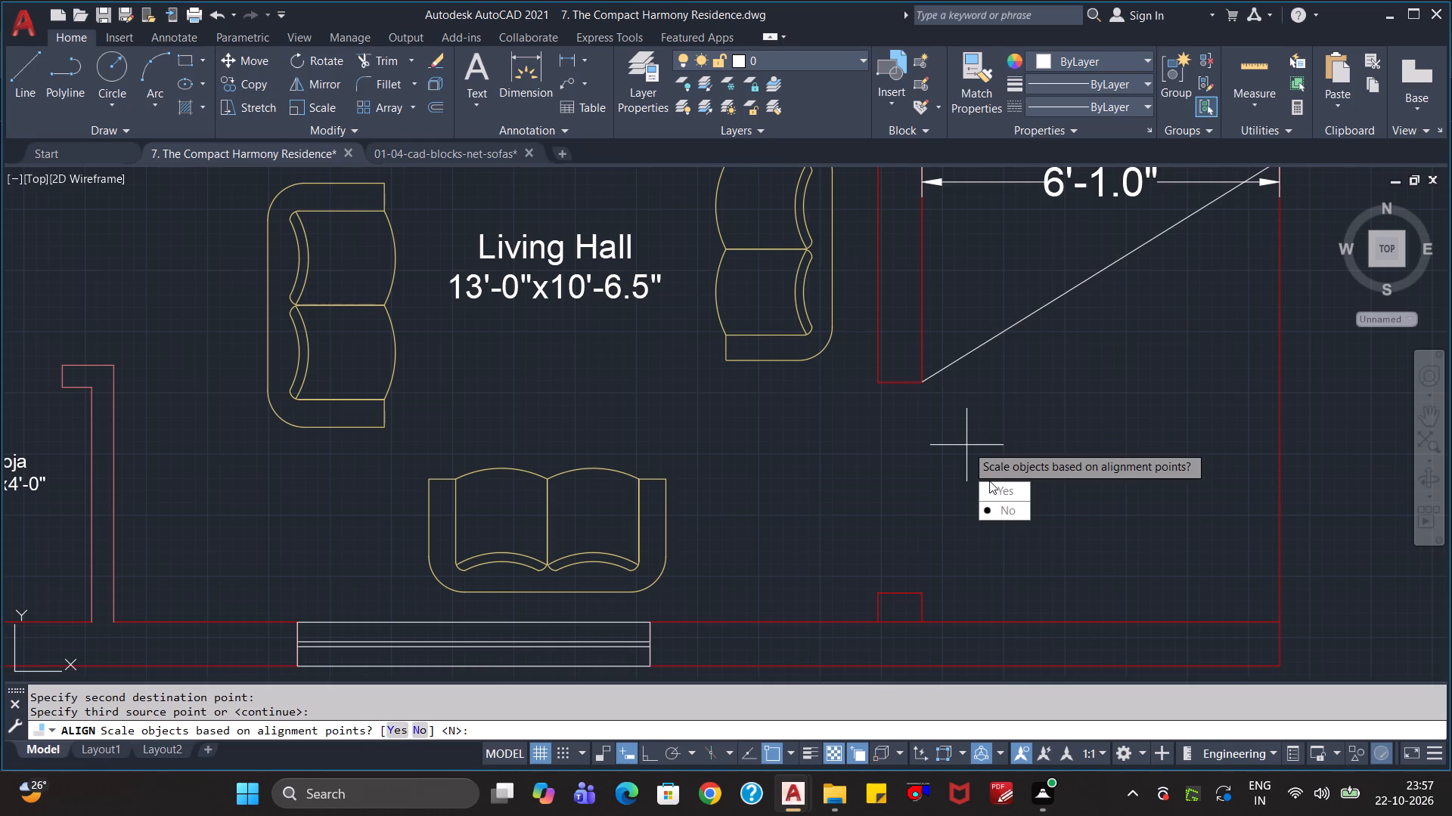
drag(990, 485, 966, 445)
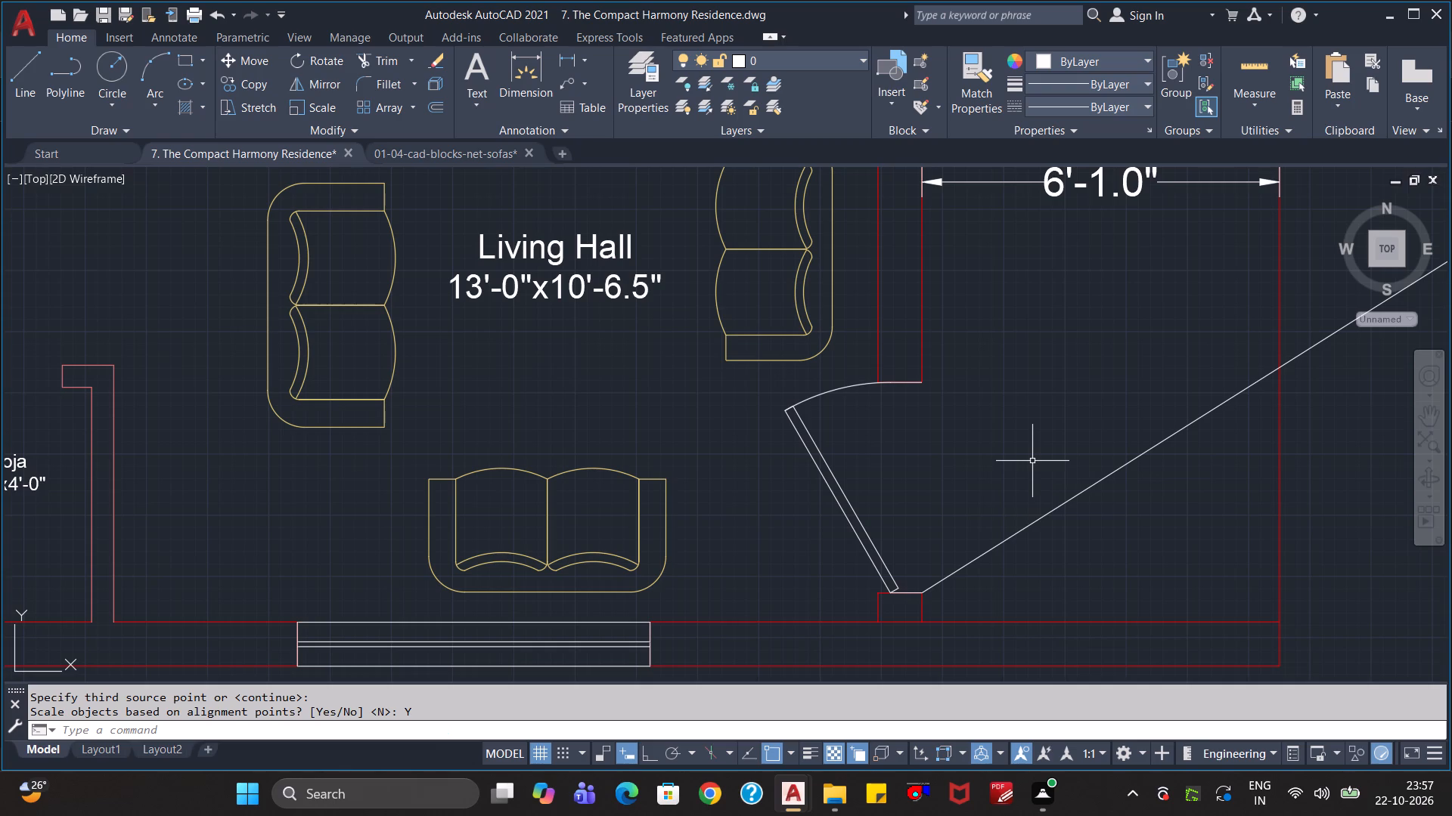
key(Escape)
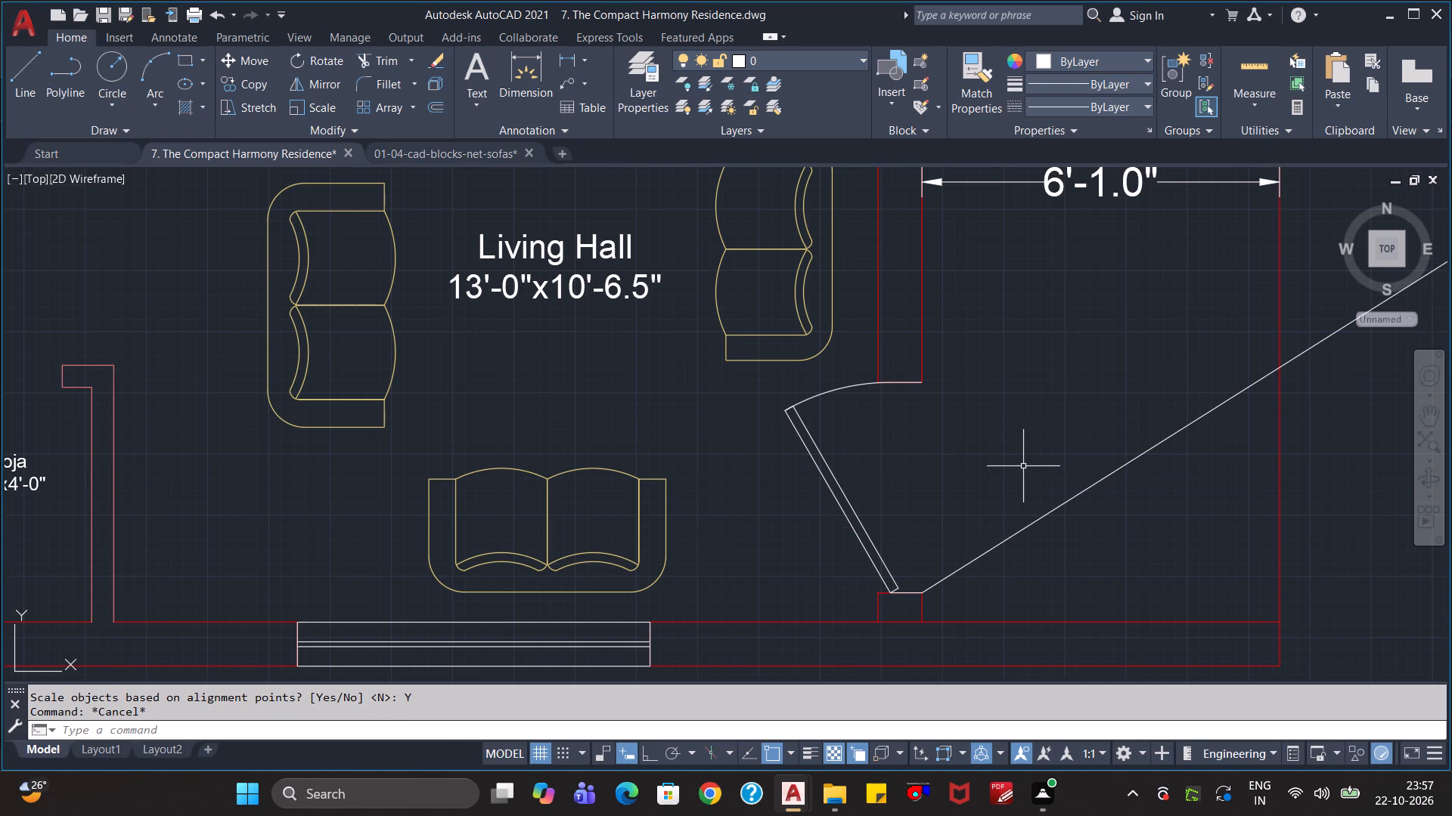
key(Escape)
key(Escape)
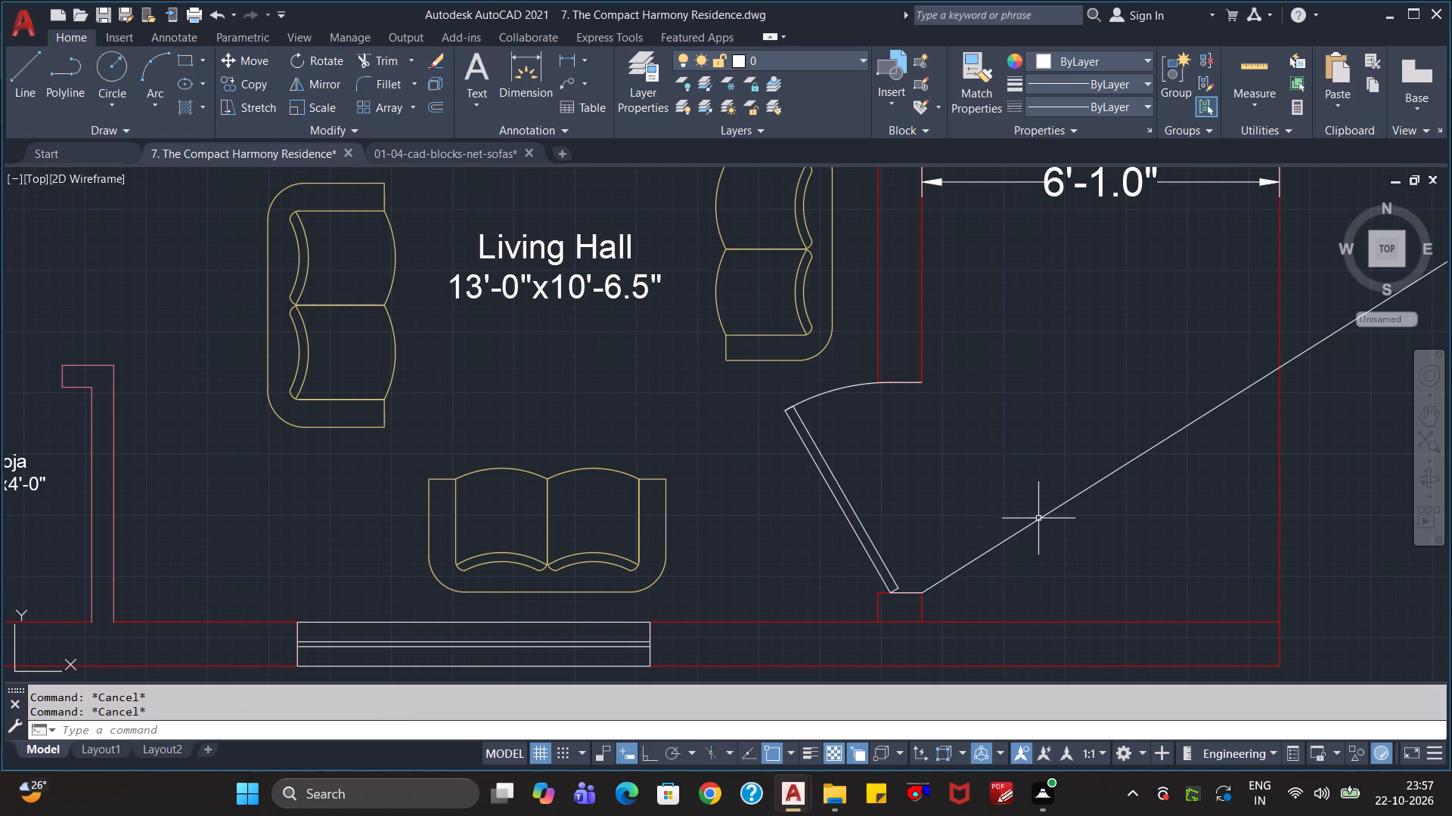
Examine how the entrance door's hinge end meets the short wall stub at the Living Hall opening.
click(1047, 520)
scroll(1032, 547, down, 4)
scroll(1033, 549, up, 4)
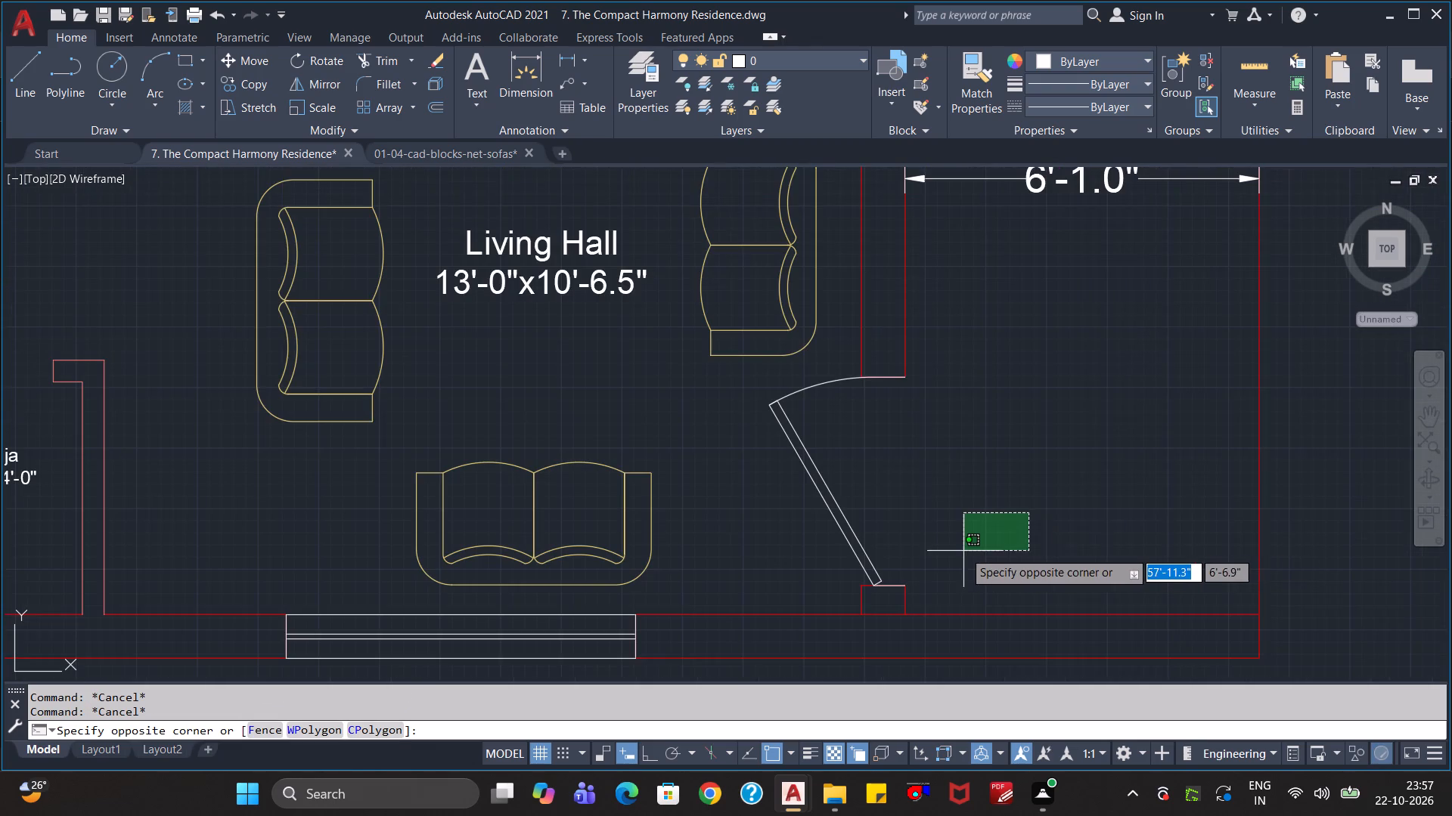
key(Escape)
scroll(943, 567, up, 3)
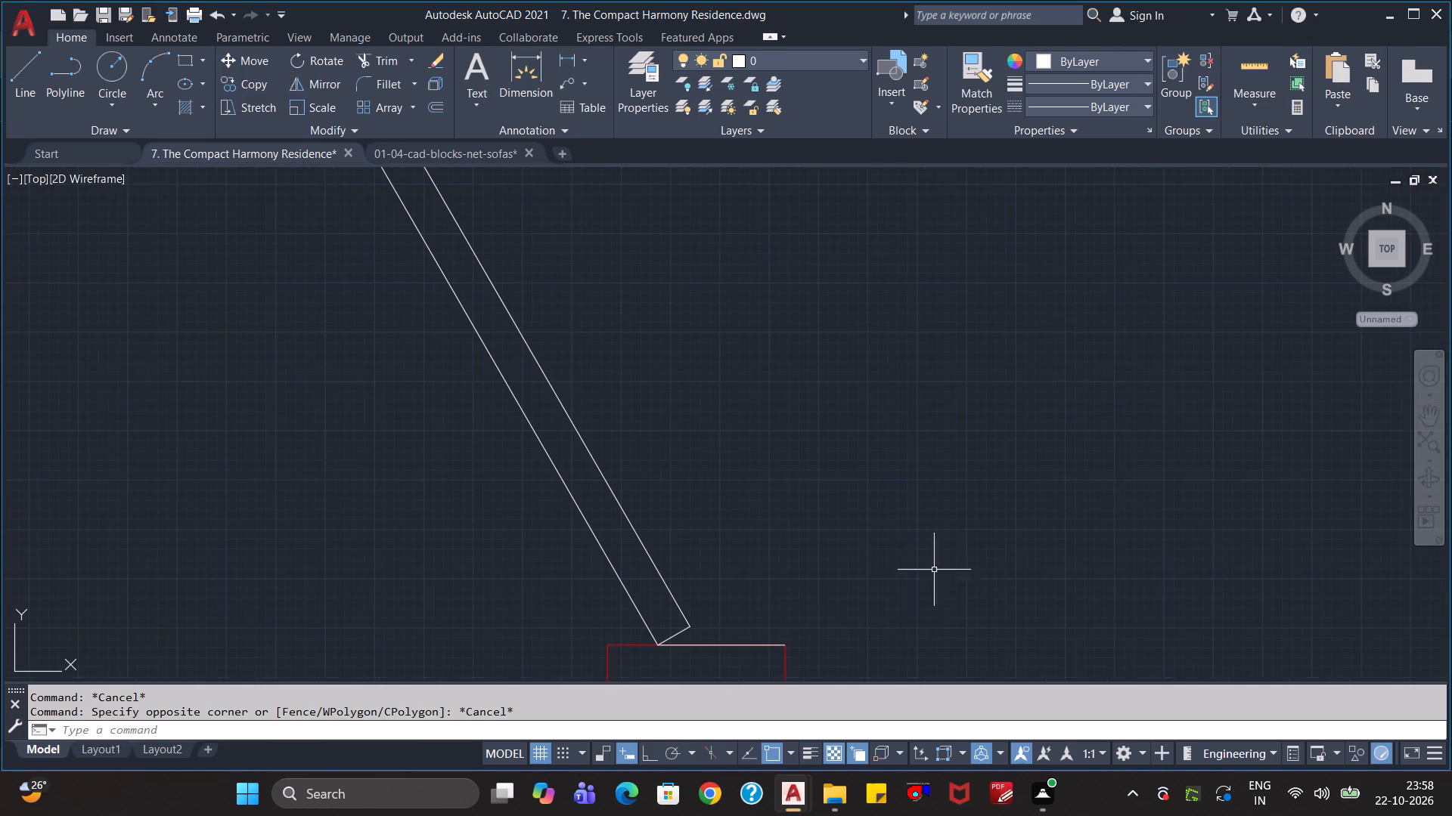
middle_drag(866, 591, 916, 411)
scroll(927, 383, down, 1)
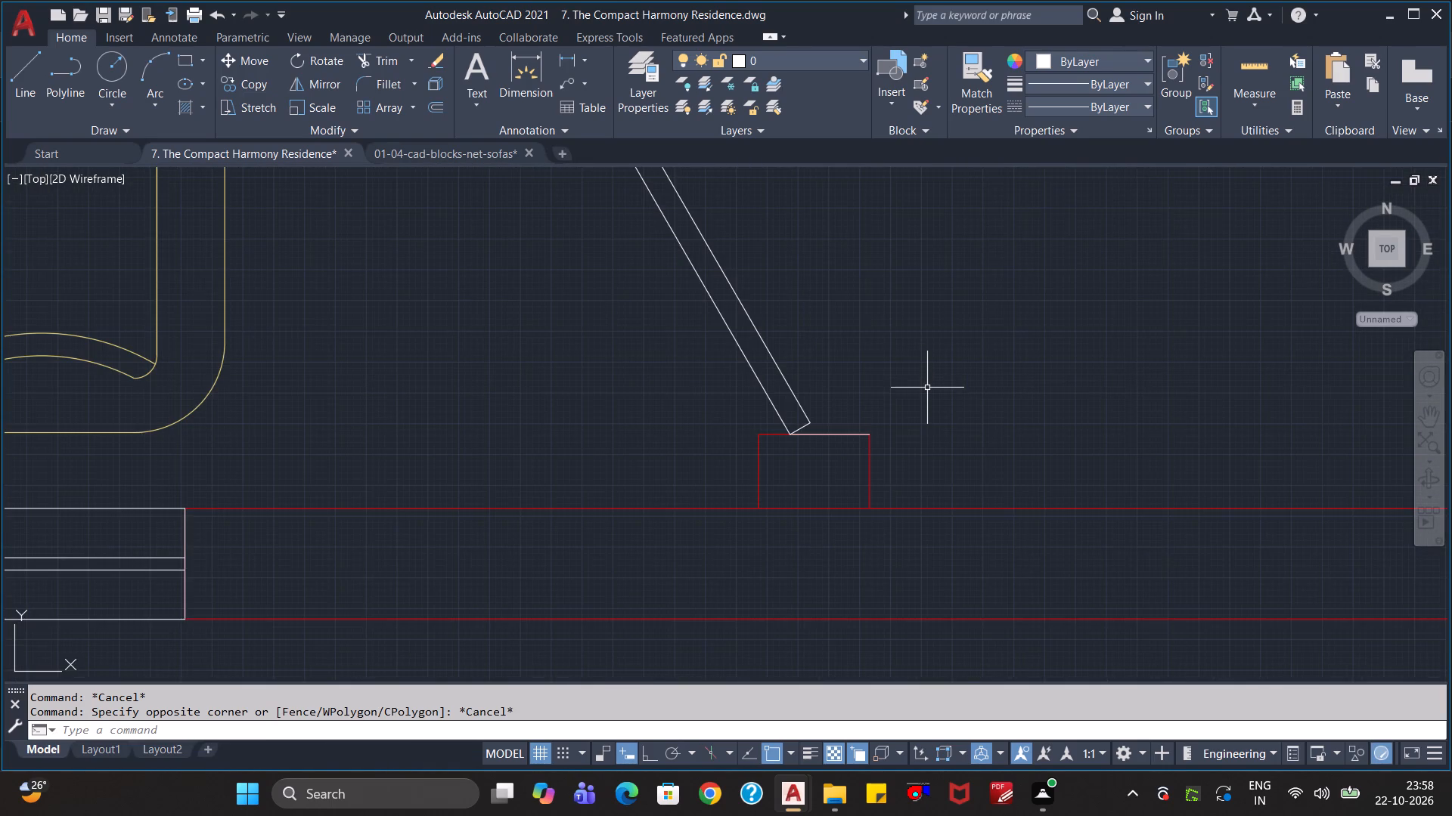
scroll(927, 391, down, 2)
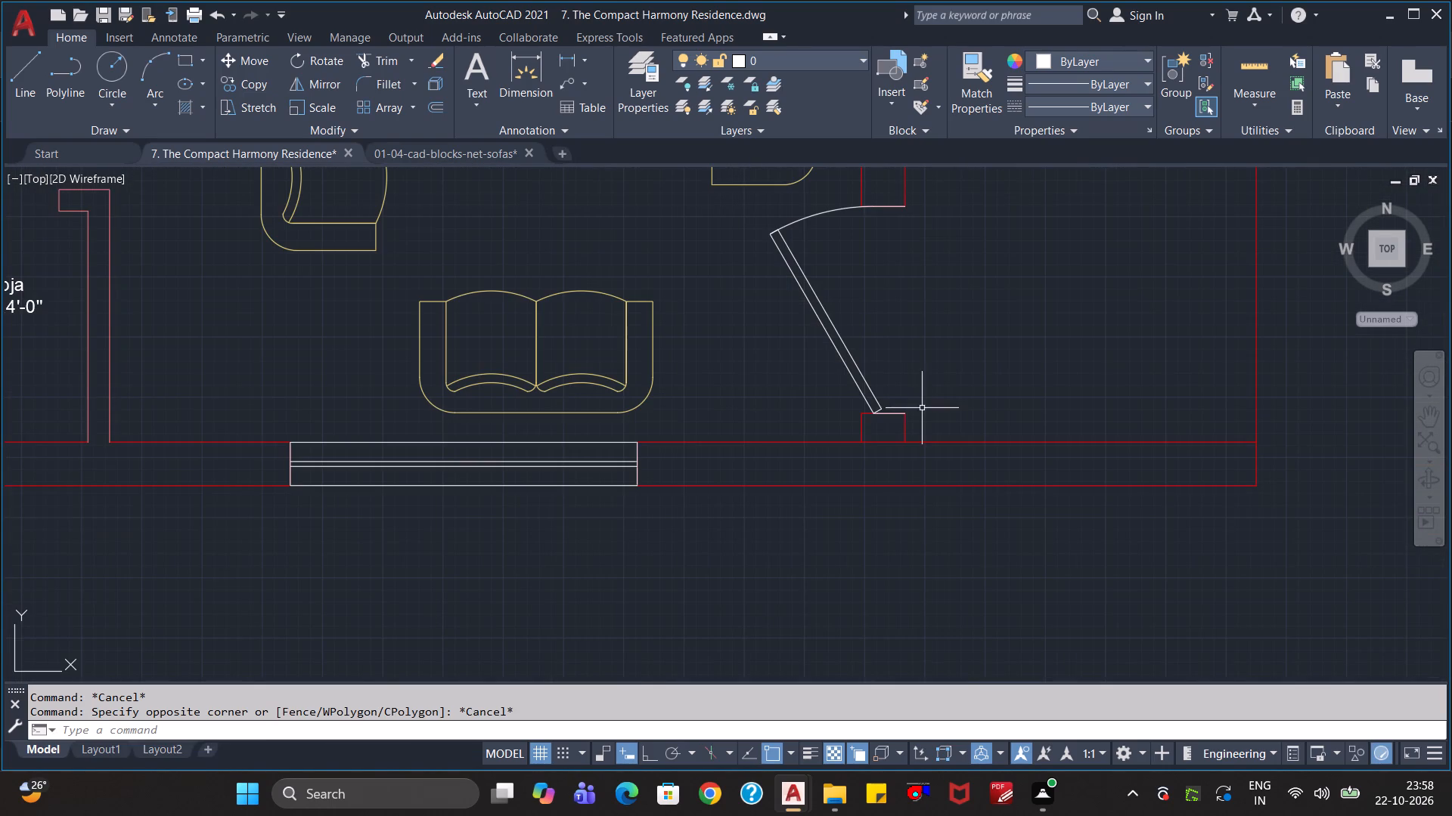
Examine the entrance door's block definition in the Block Editor, including its parameters, and close it discarding the changes.
double_click(861, 385)
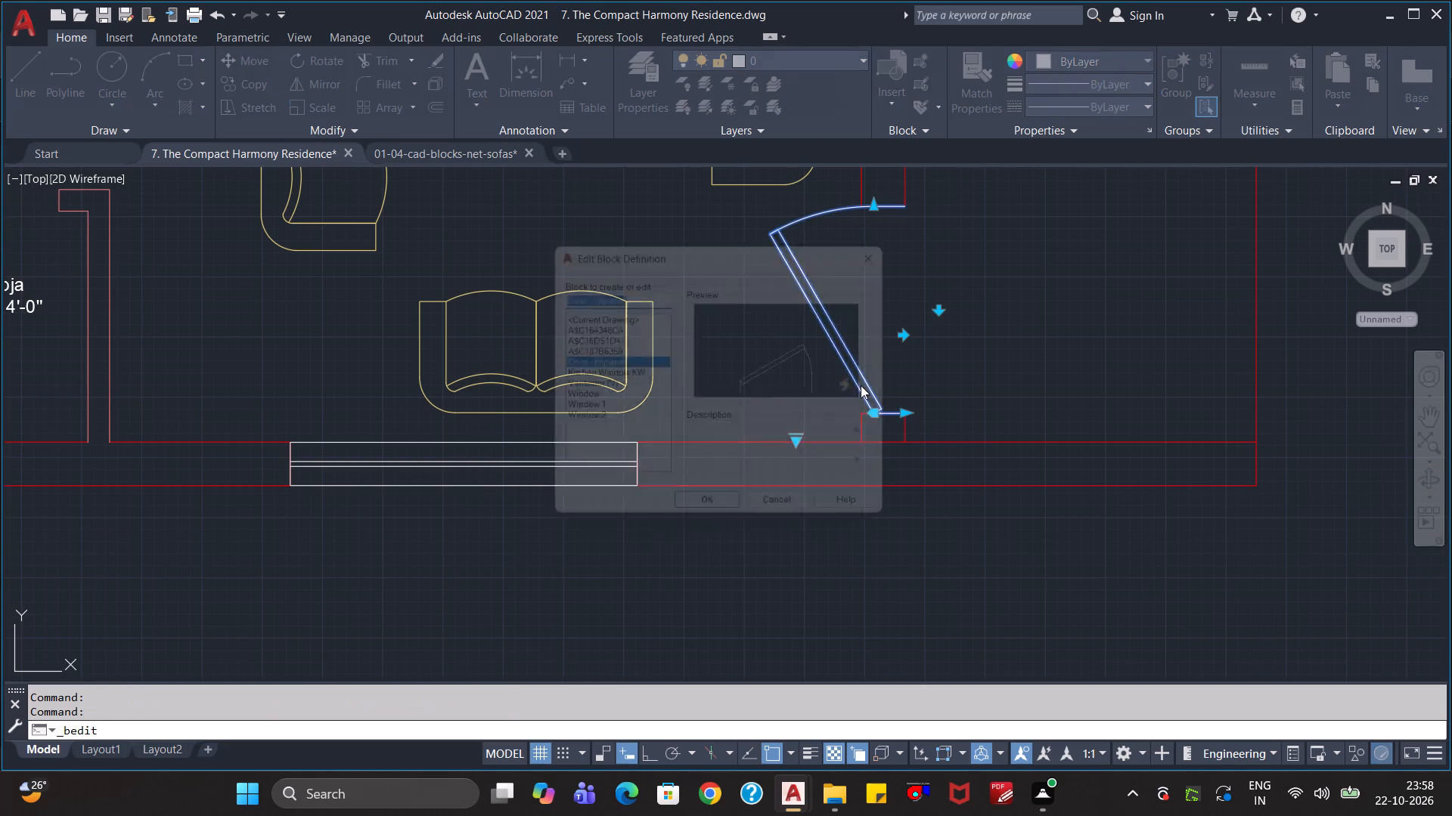
click(717, 520)
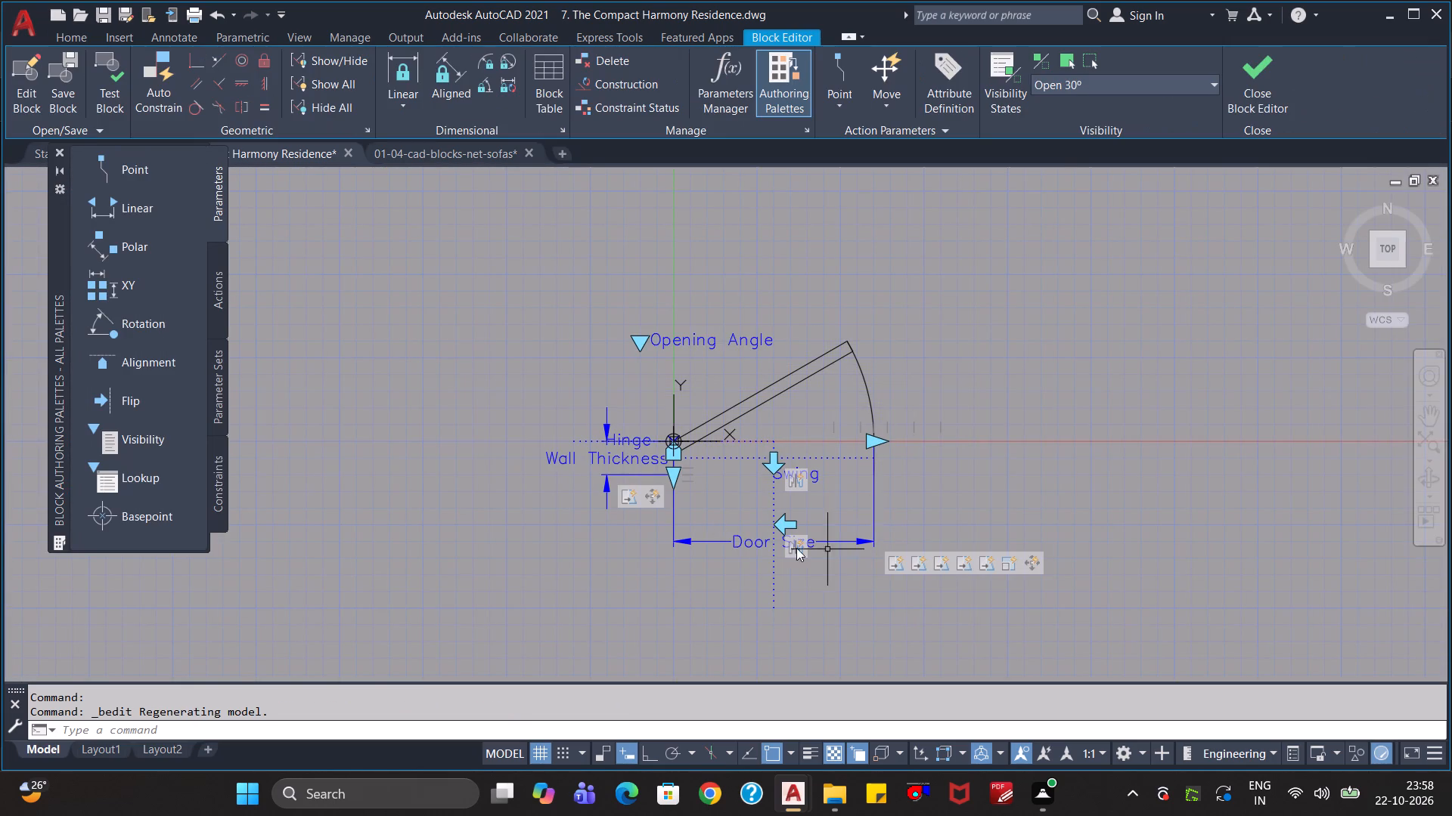
scroll(729, 499, up, 2)
scroll(663, 450, up, 1)
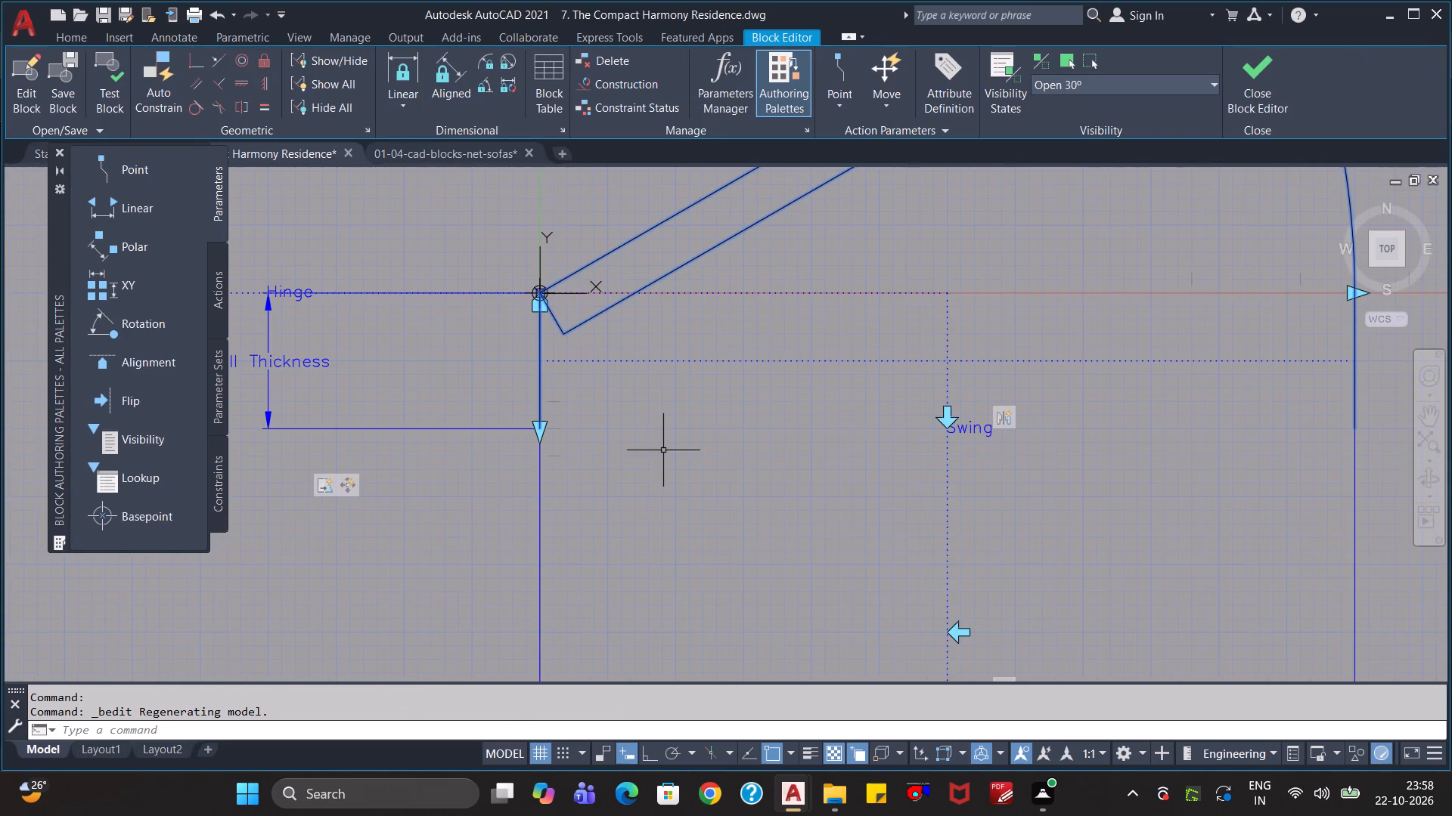
scroll(663, 450, down, 1)
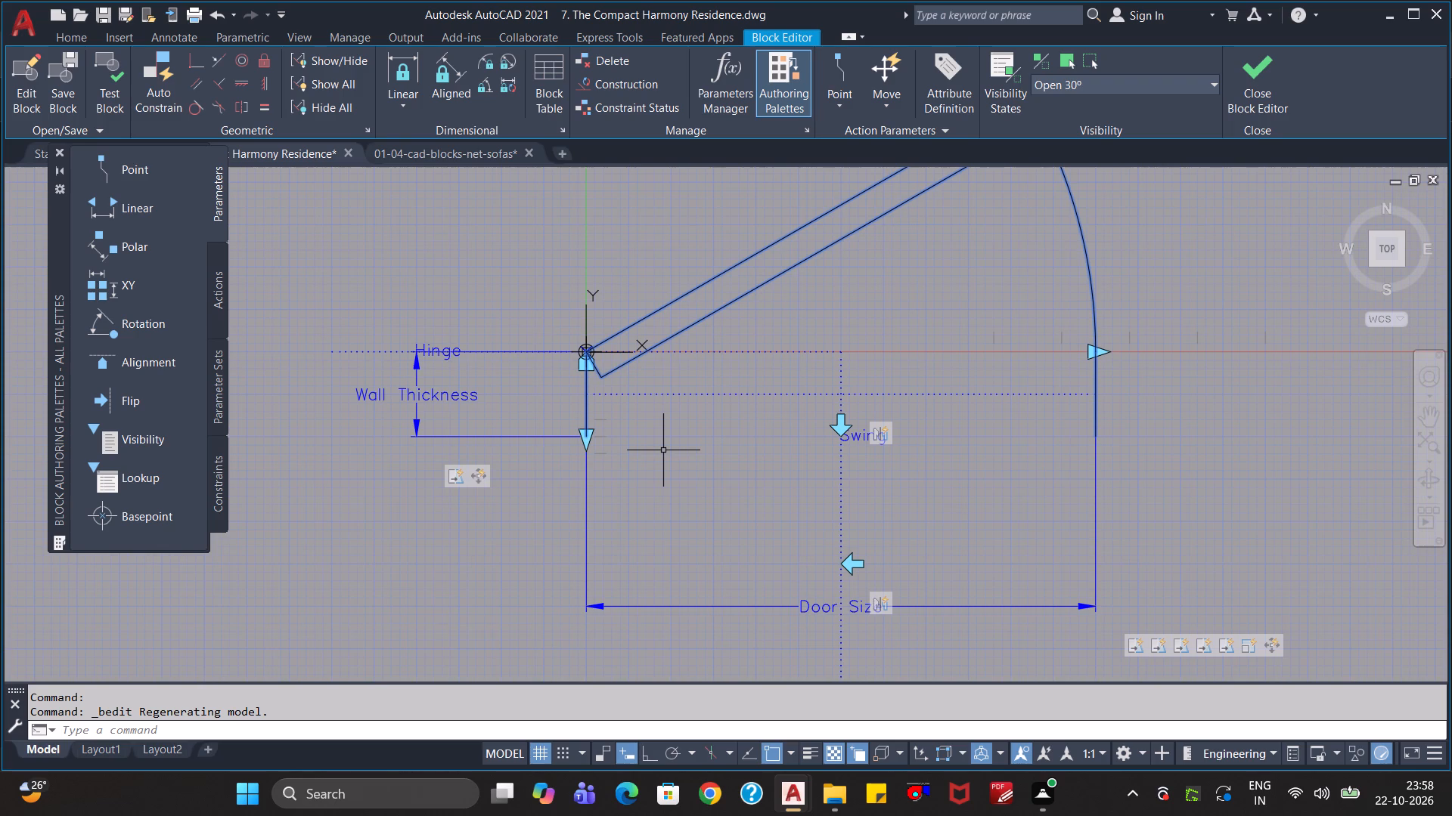
scroll(663, 450, down, 1)
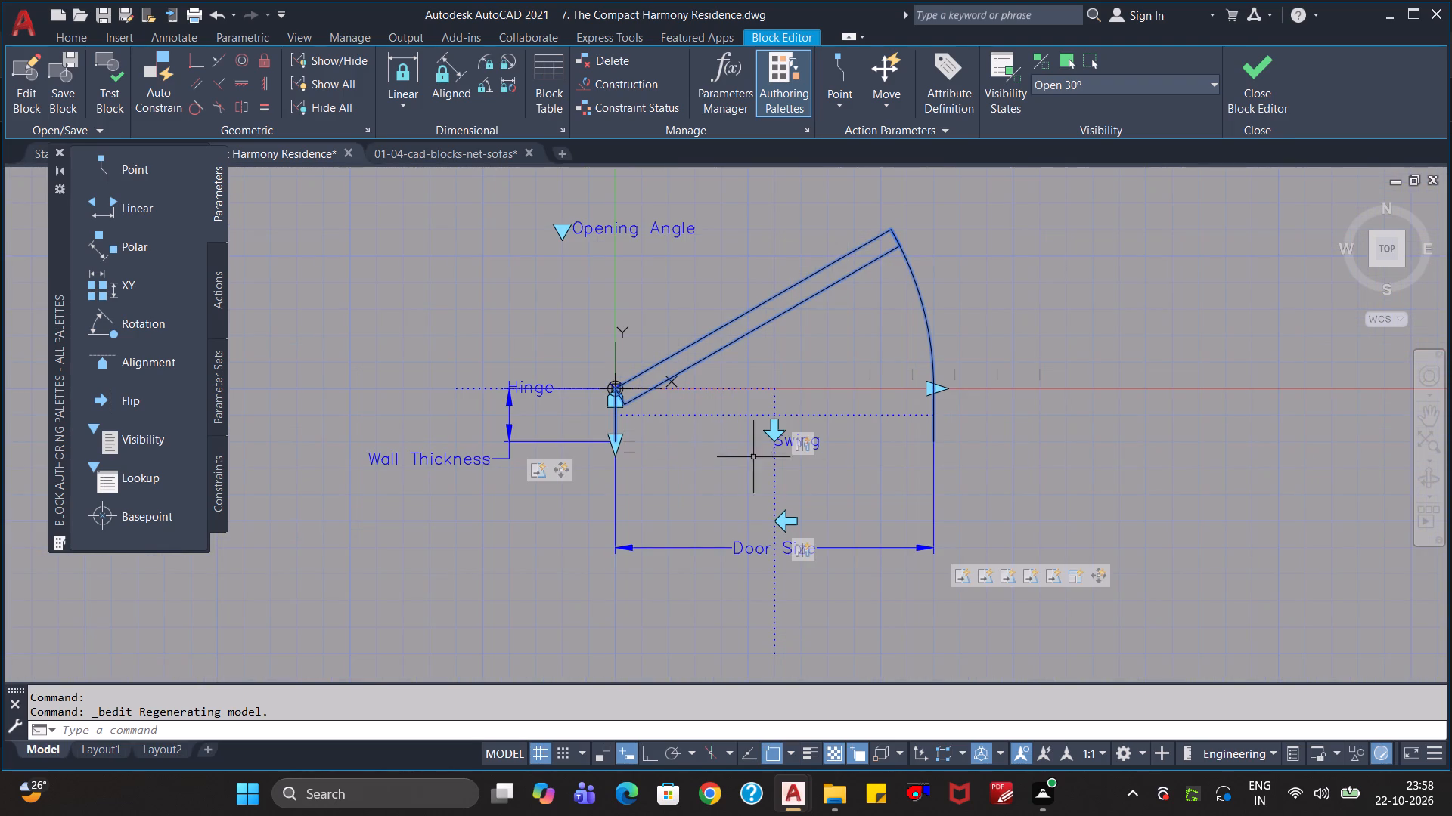
scroll(849, 490, up, 2)
scroll(849, 490, down, 2)
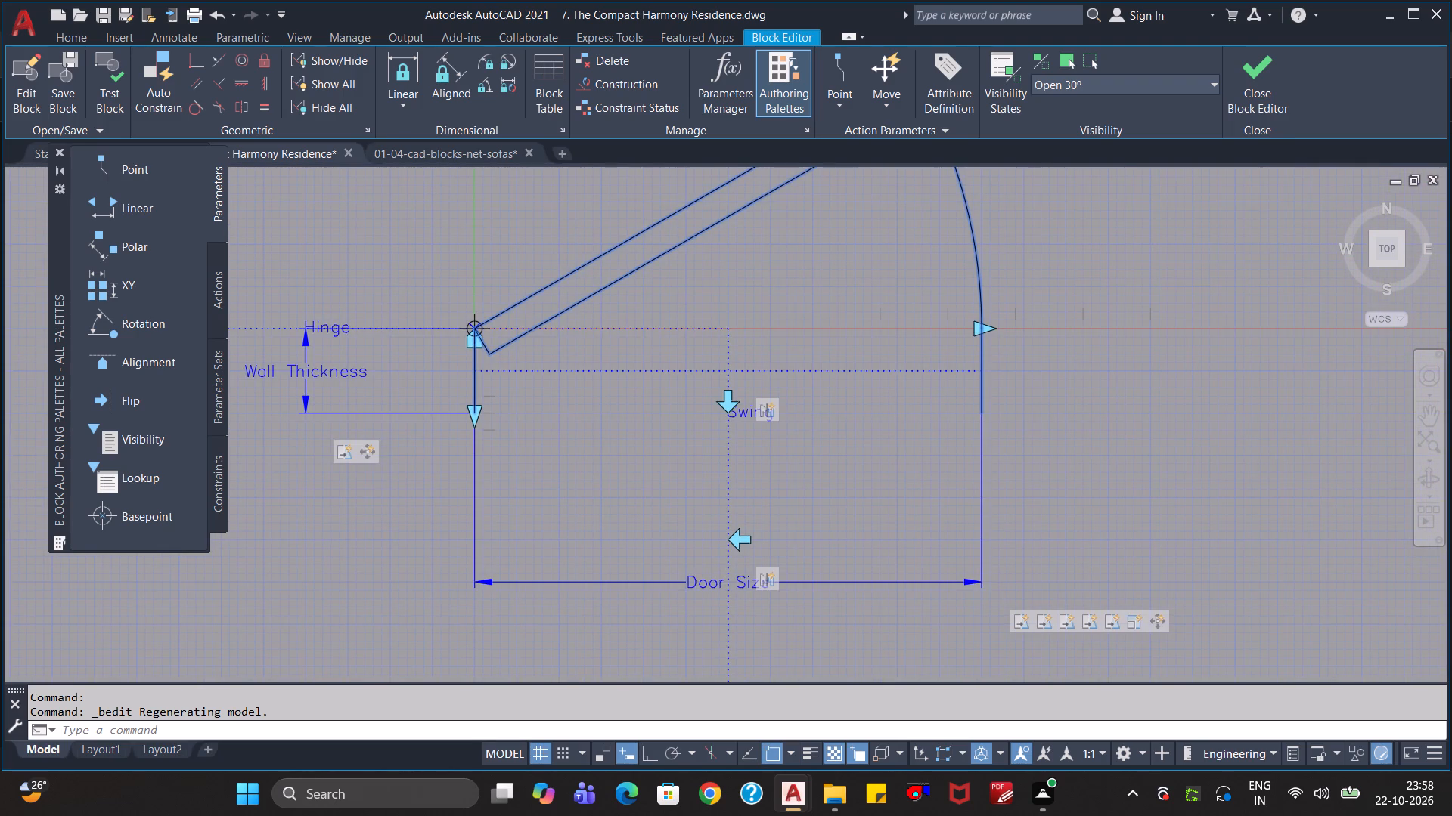
click(1277, 100)
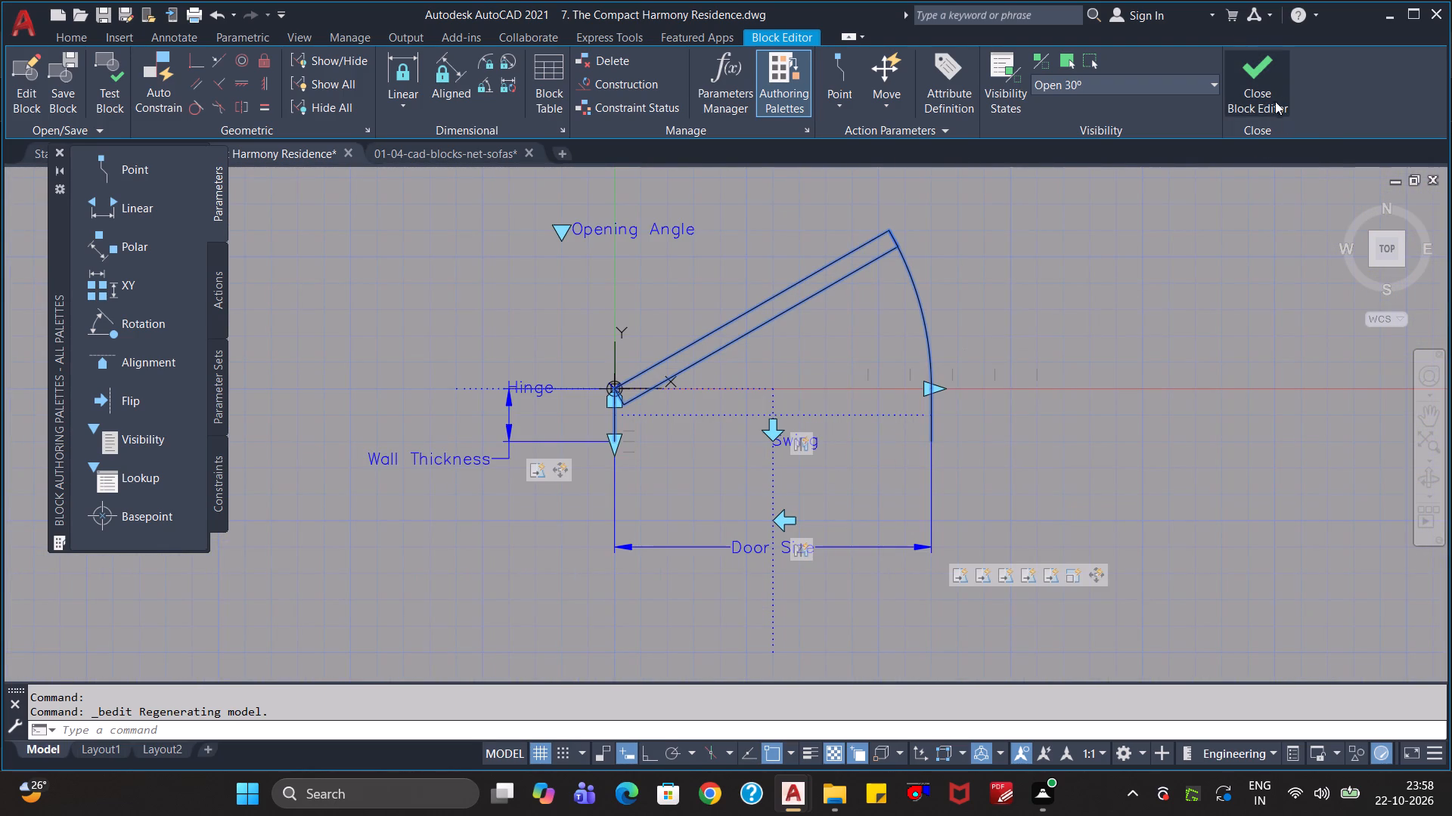
click(739, 435)
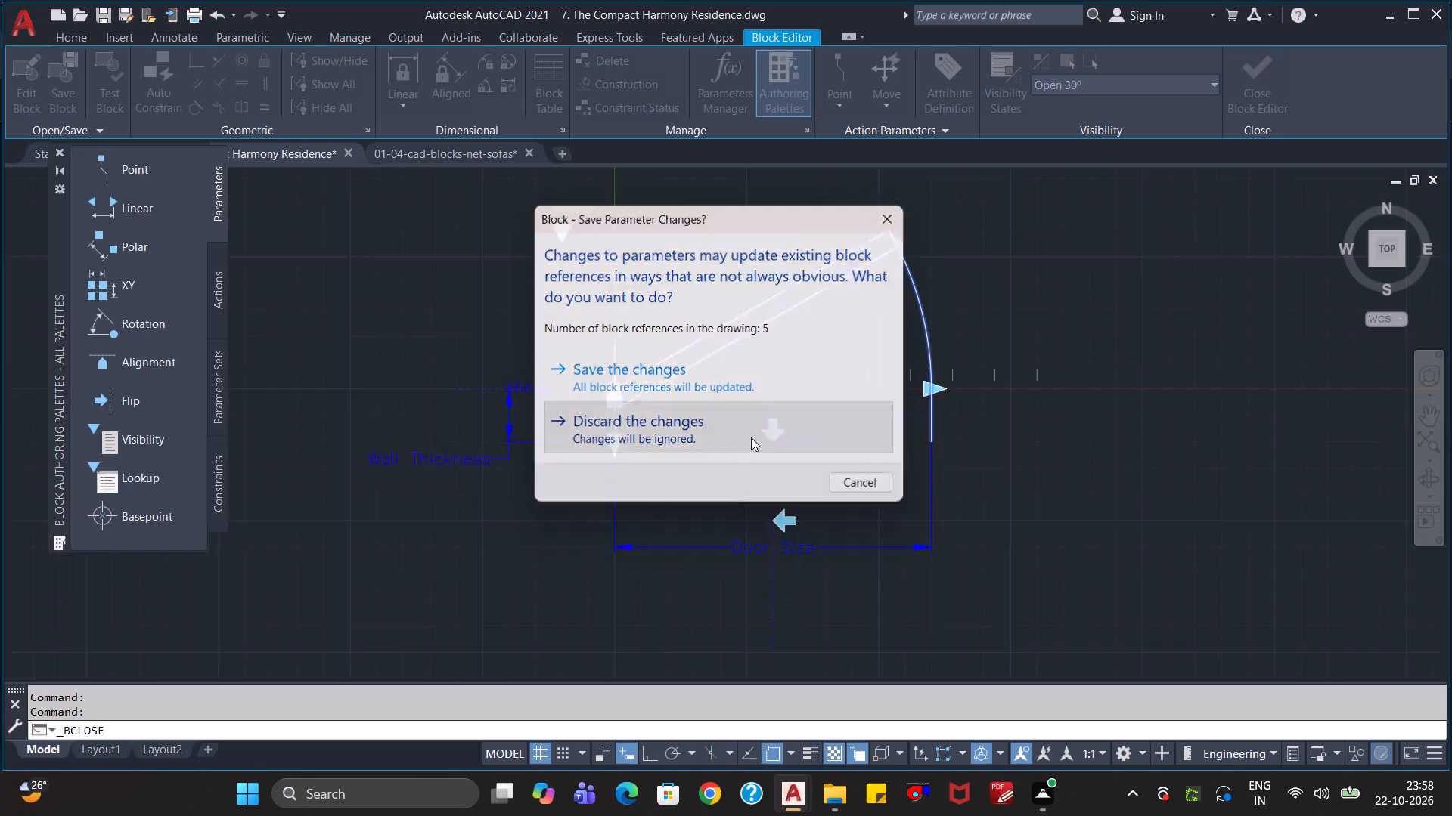
click(926, 329)
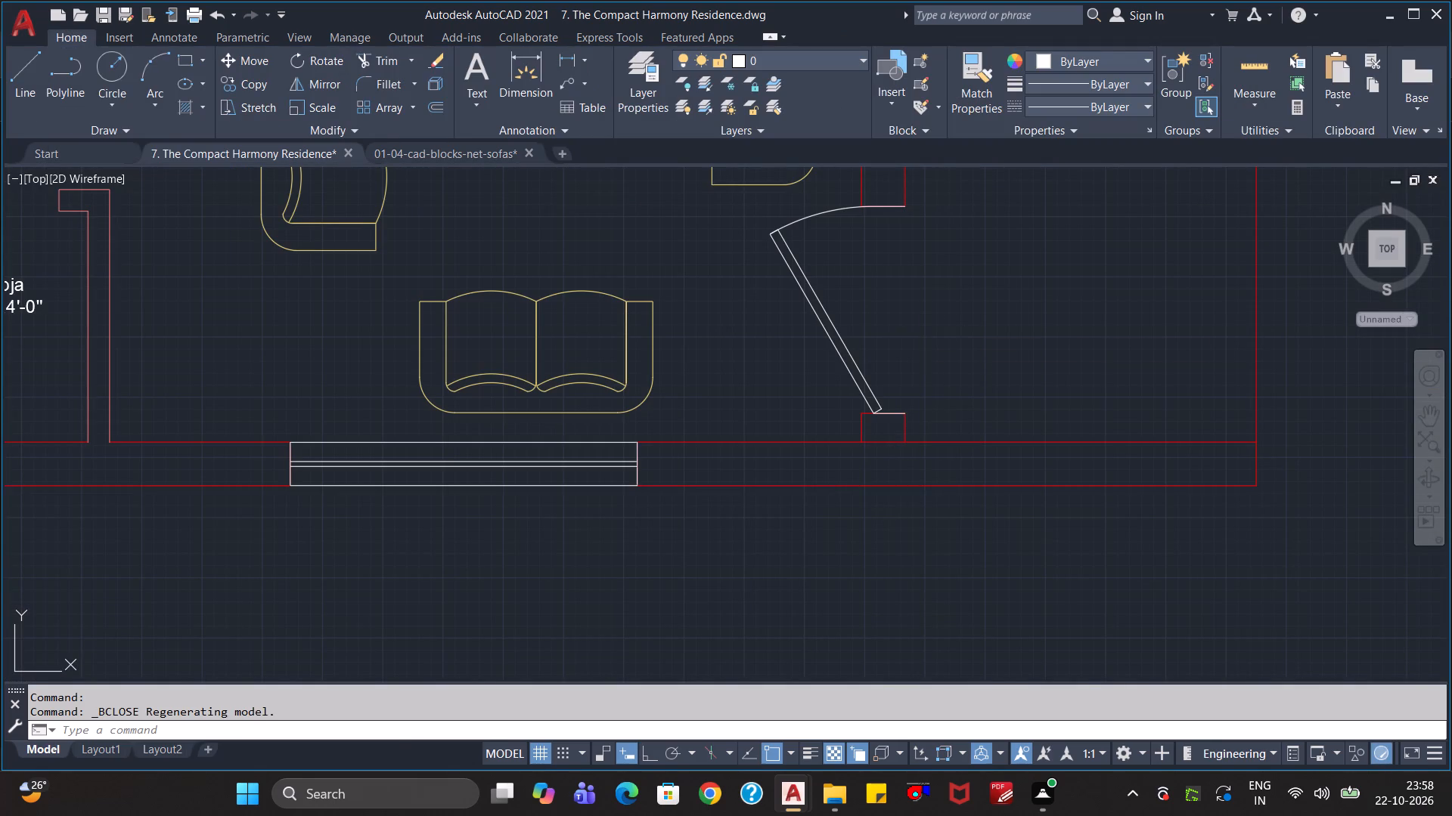
click(775, 377)
key(Escape)
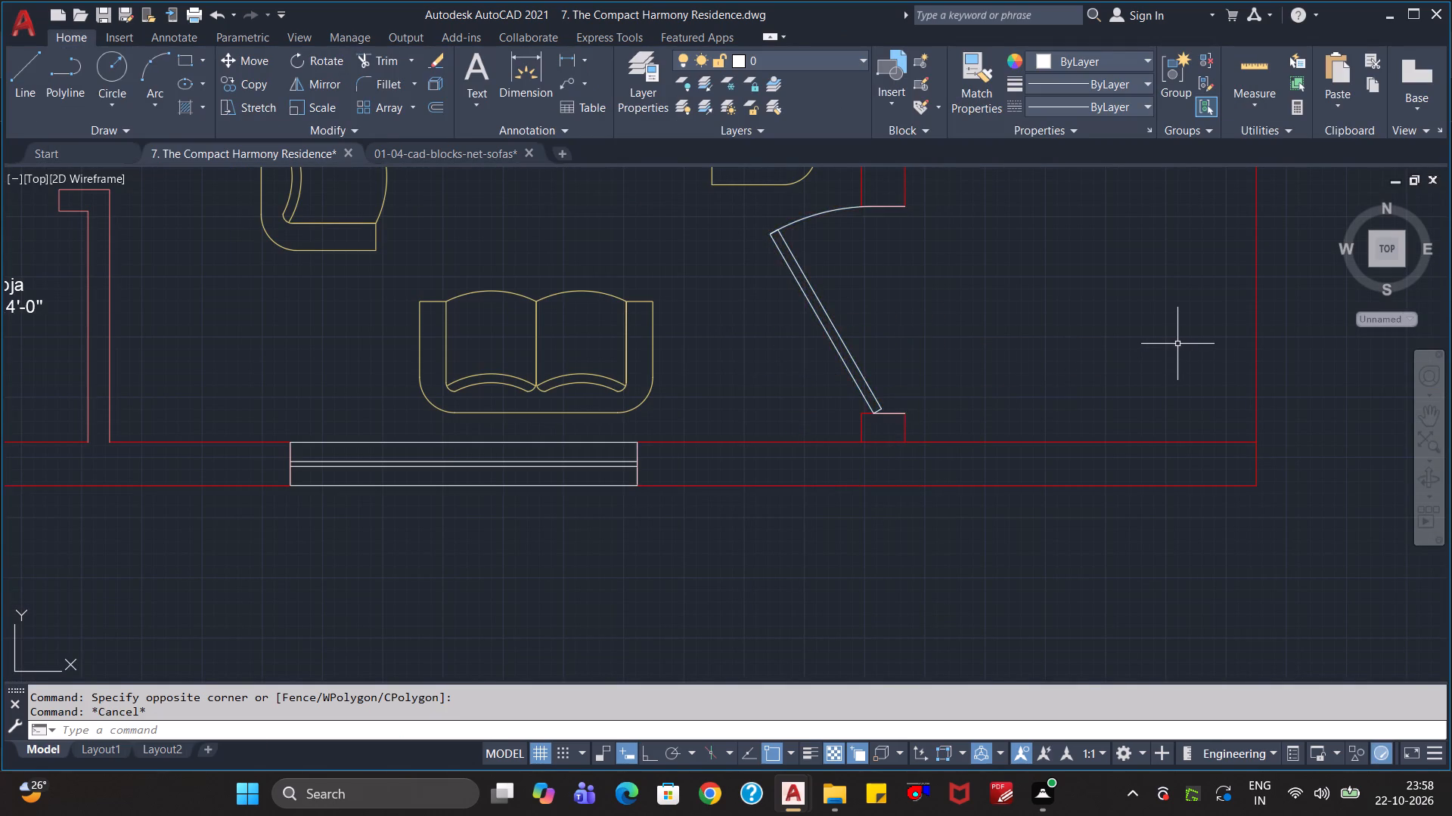
Set the Living Hall entrance door's opening angle to Open 90º.
scroll(1177, 344, down, 1)
middle_drag(1166, 342, 1089, 552)
scroll(1166, 342, down, 1)
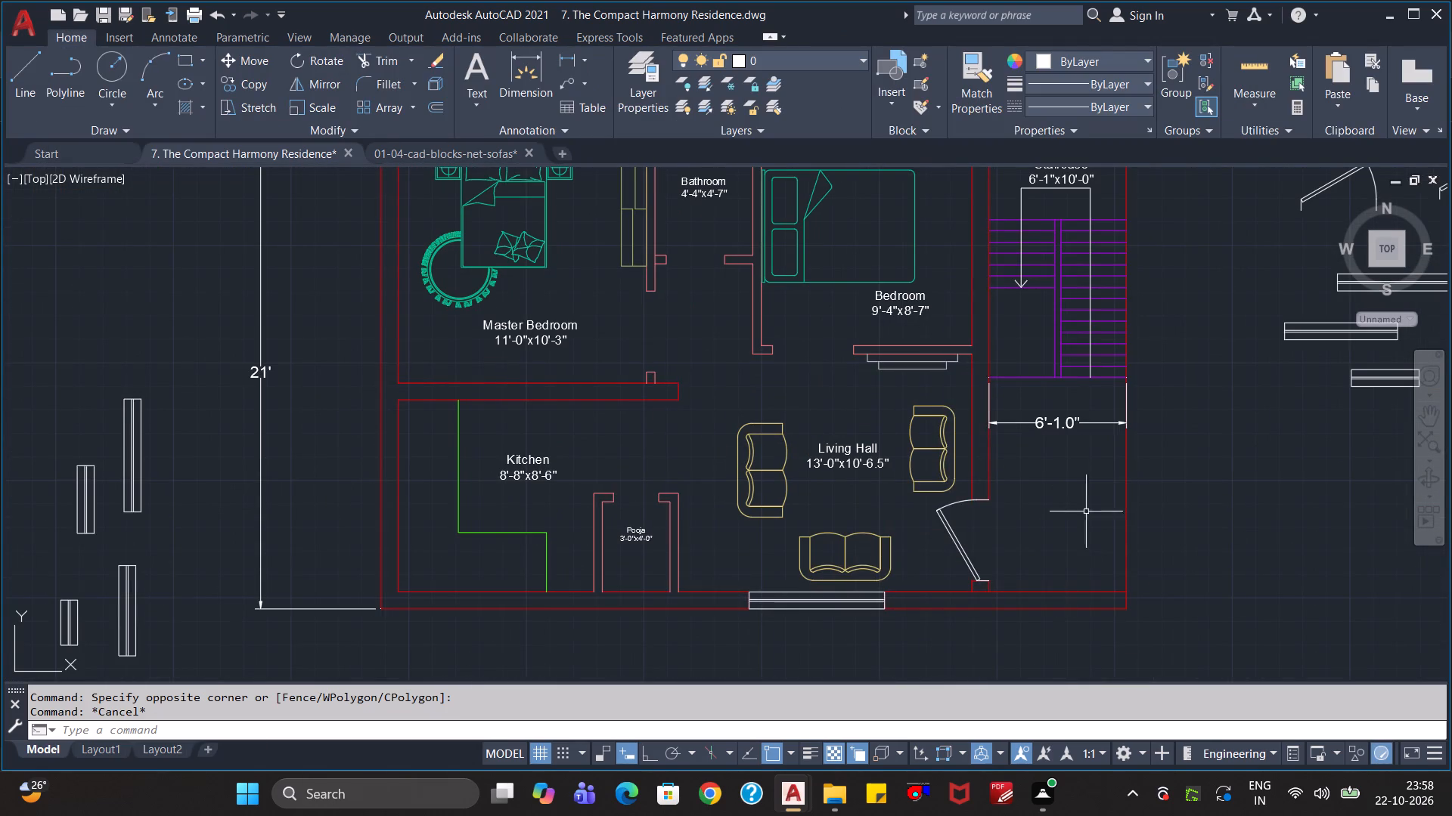
middle_drag(1263, 516, 1231, 598)
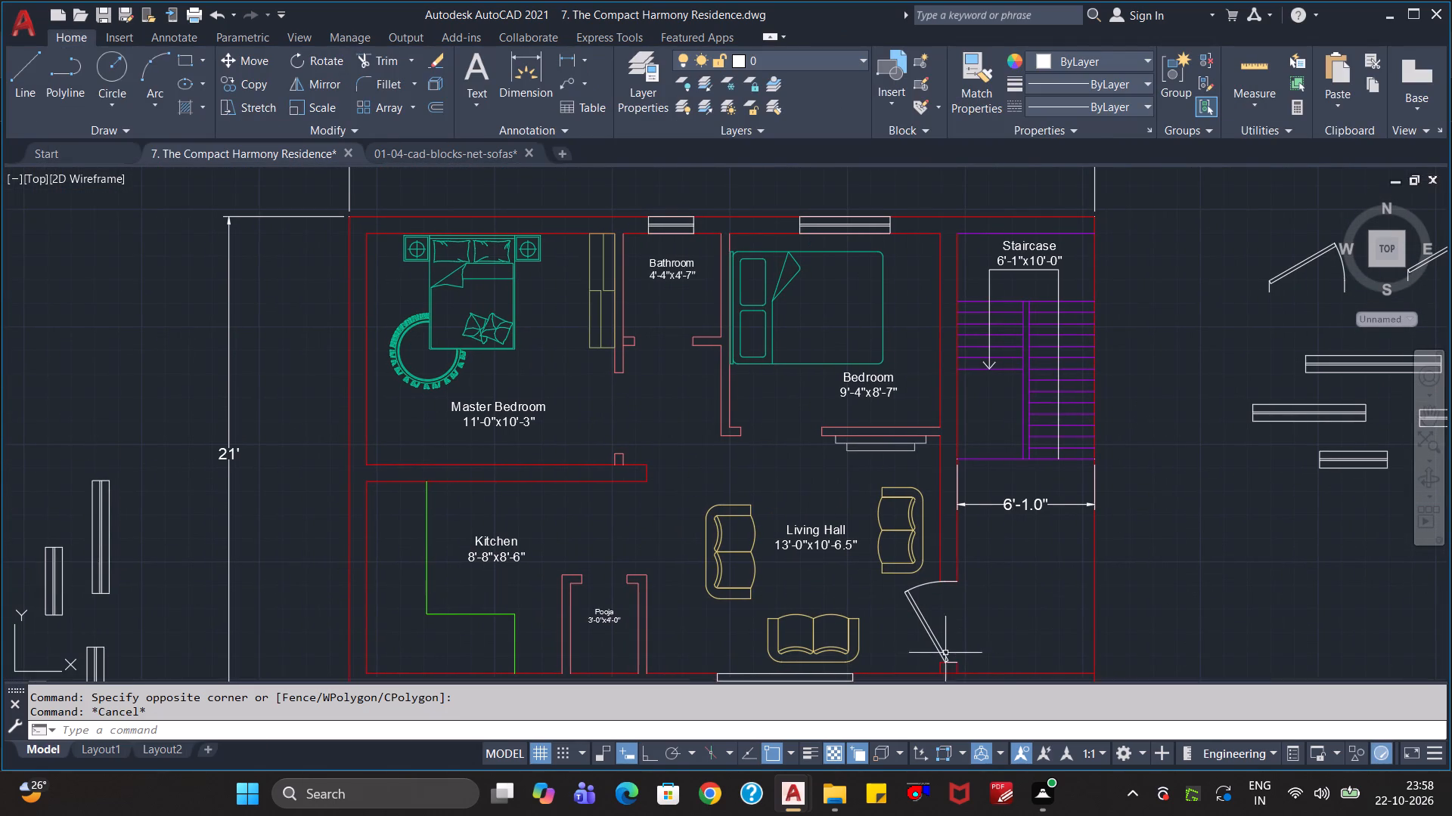
click(936, 644)
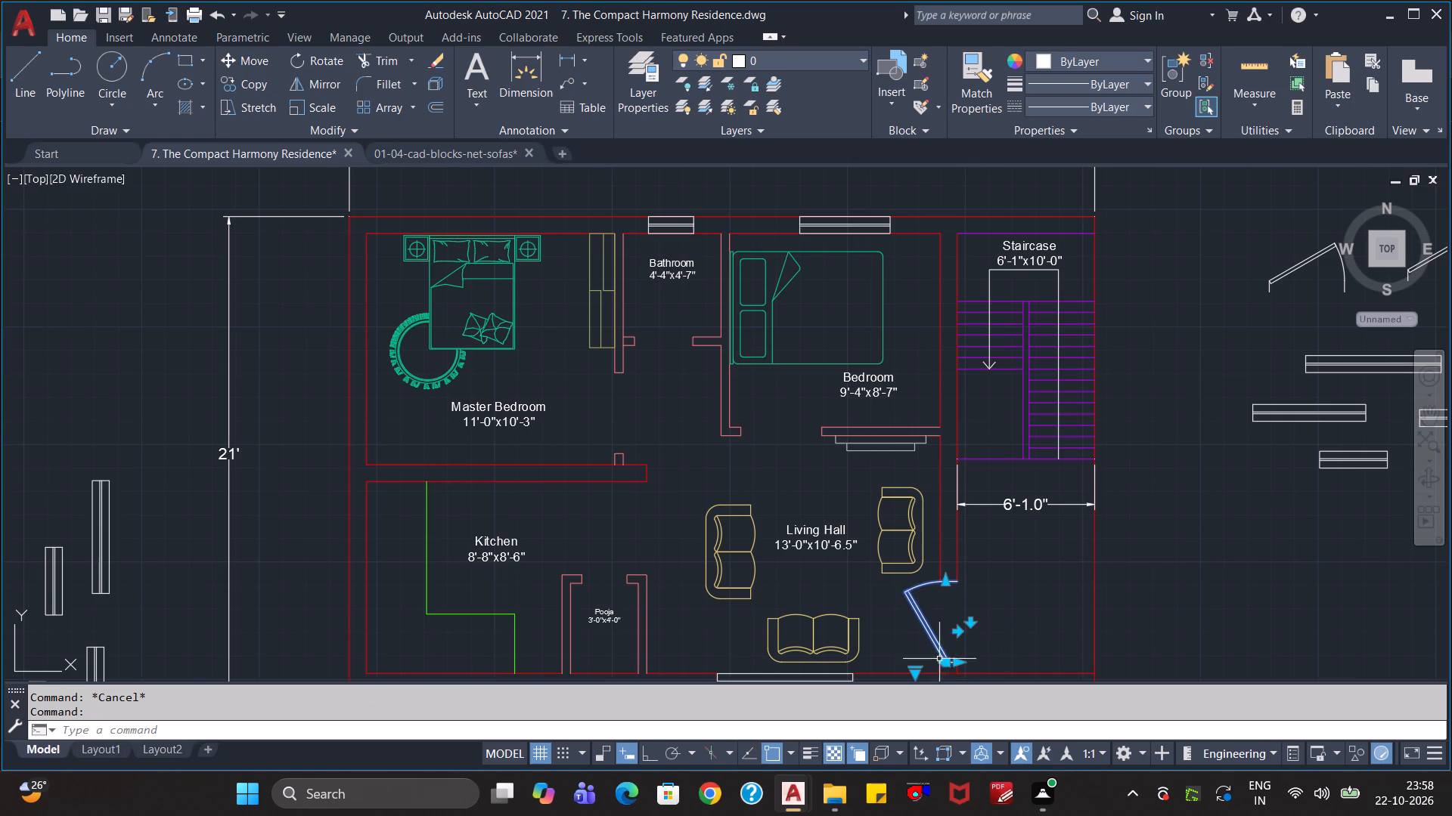
click(917, 677)
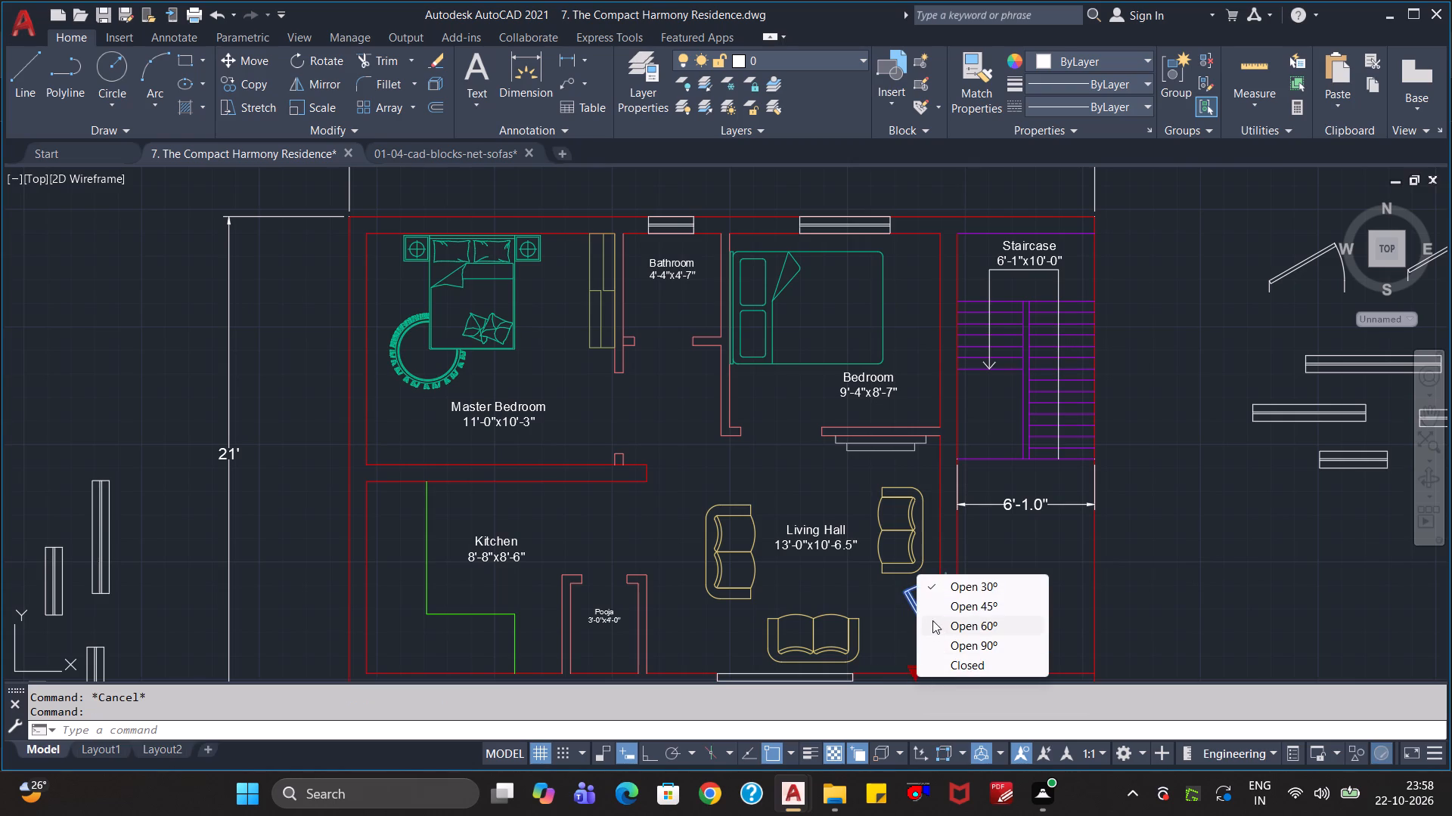
click(942, 645)
key(Escape)
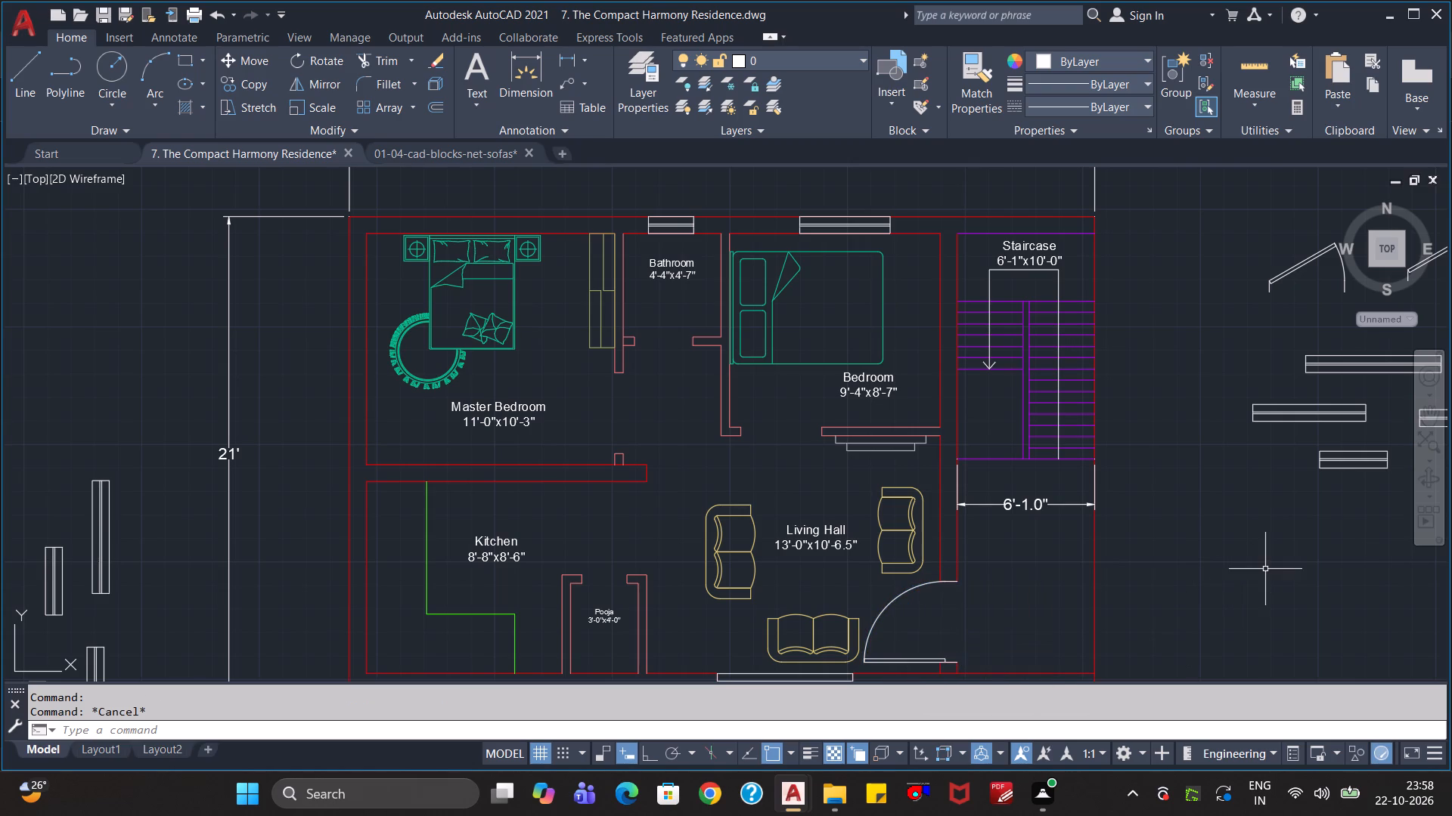
Set the opening angle of all four spare door blocks beside the floor plan to Open 90º.
middle_drag(1265, 569, 959, 701)
click(1287, 394)
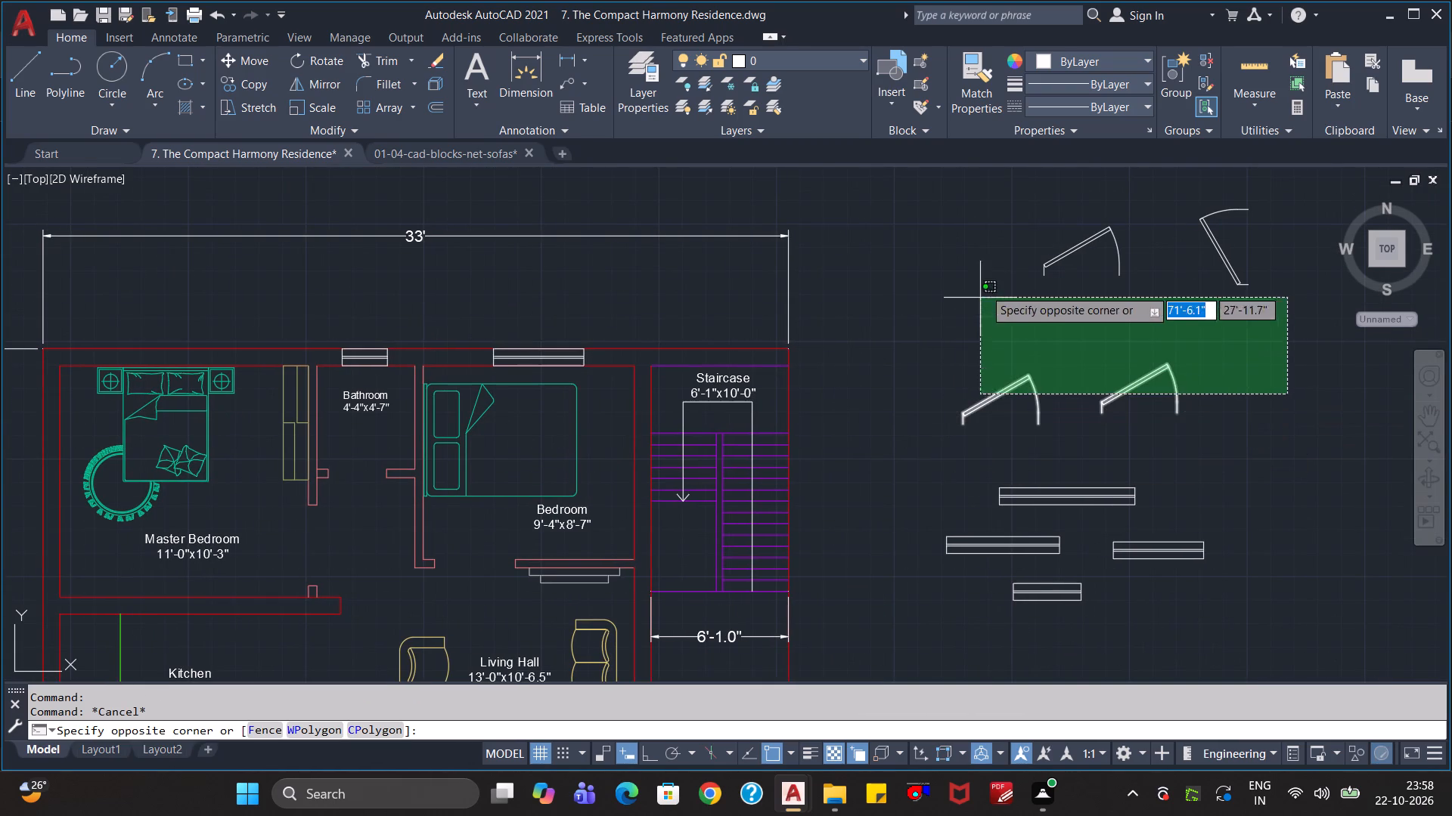
click(997, 246)
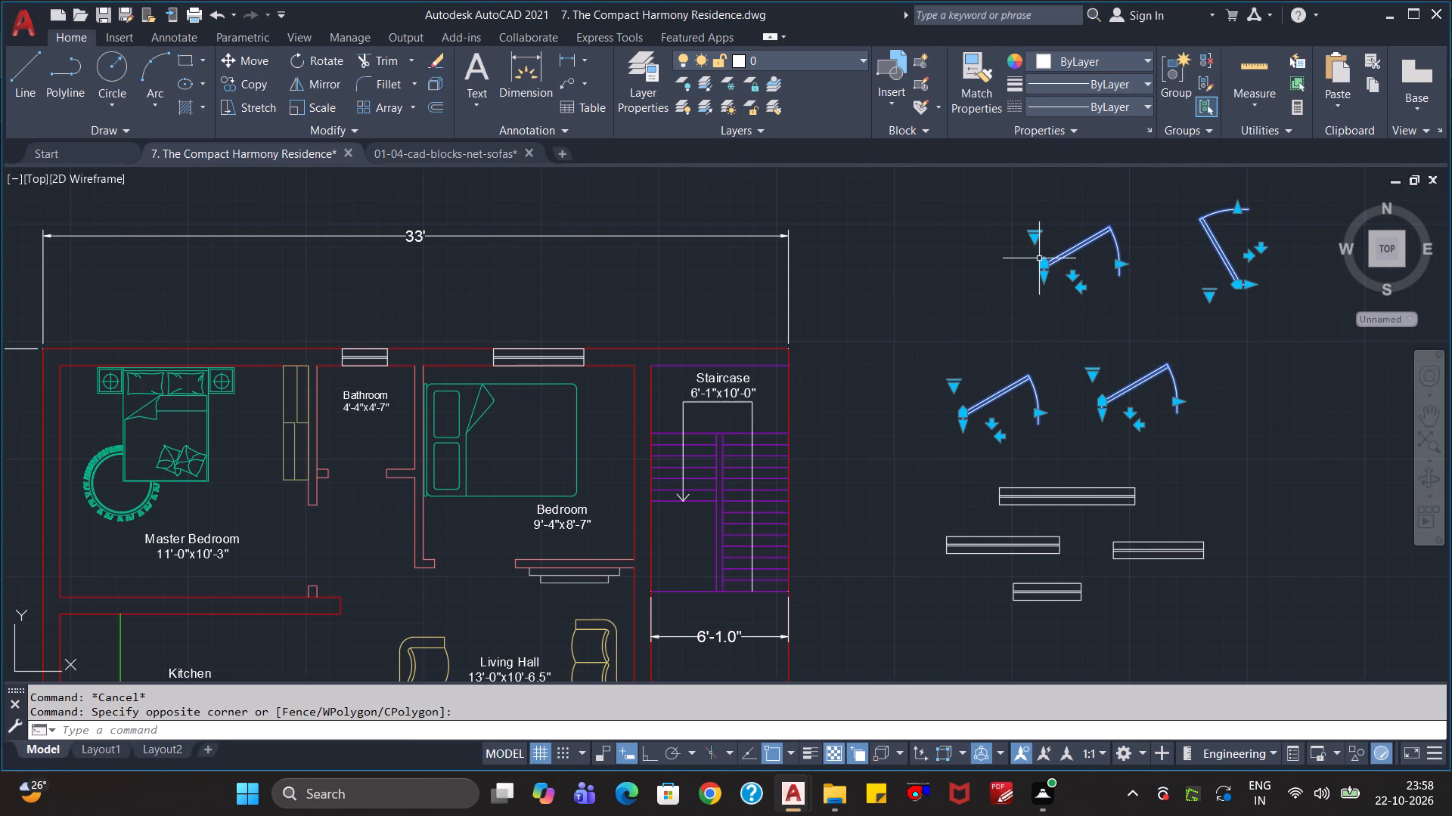
click(1035, 239)
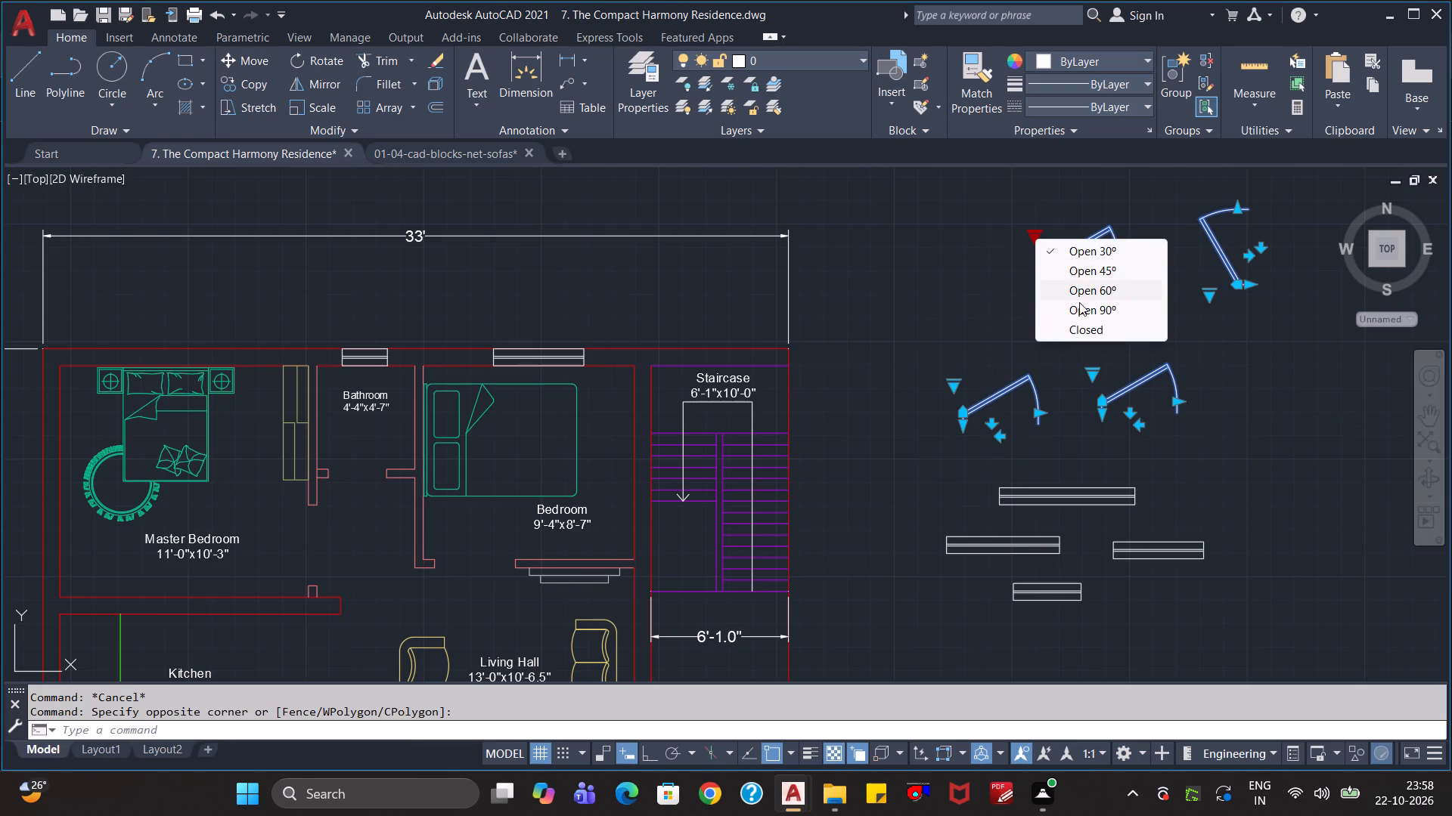
click(1079, 302)
click(1102, 376)
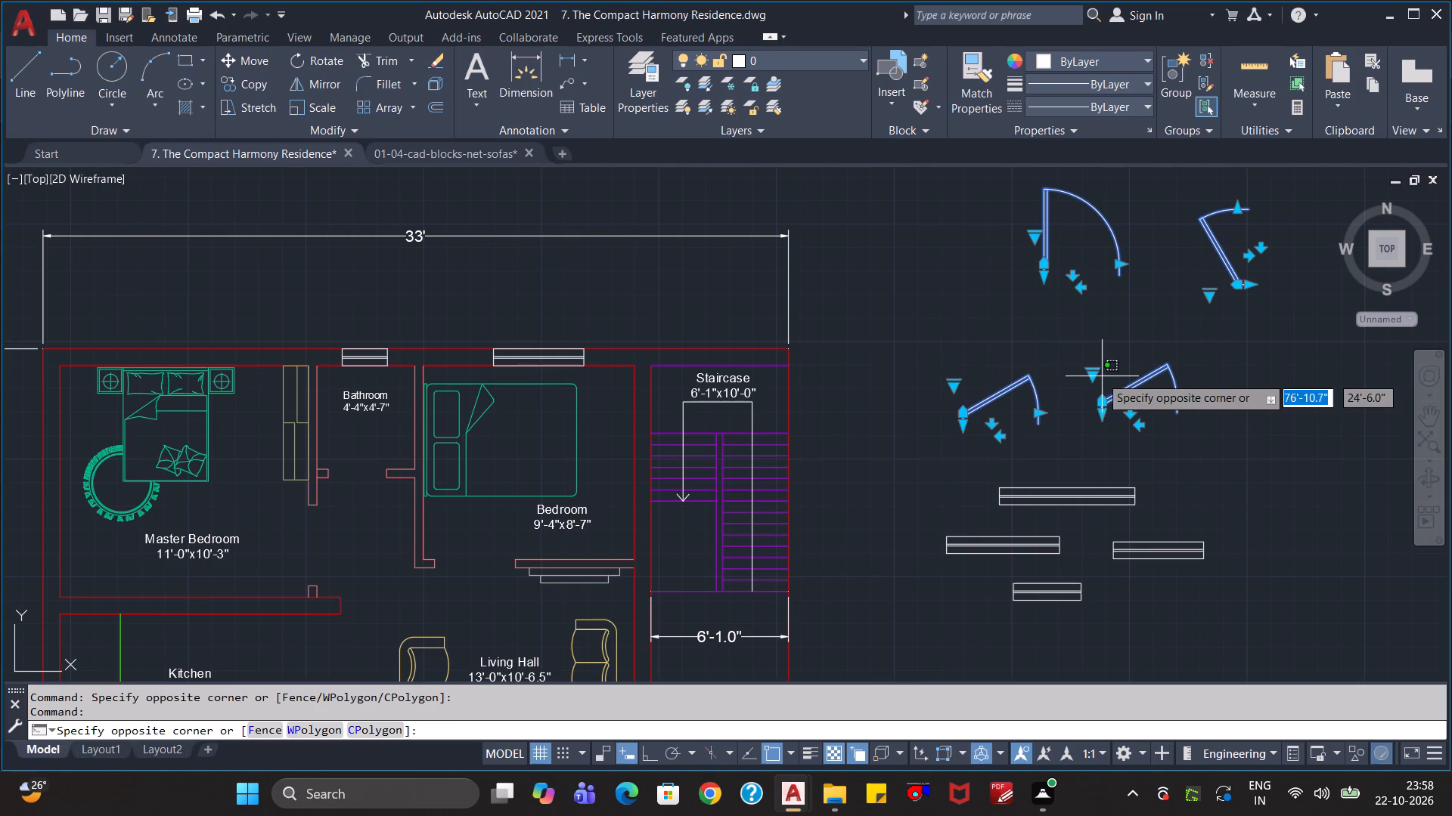
click(1094, 377)
click(1091, 378)
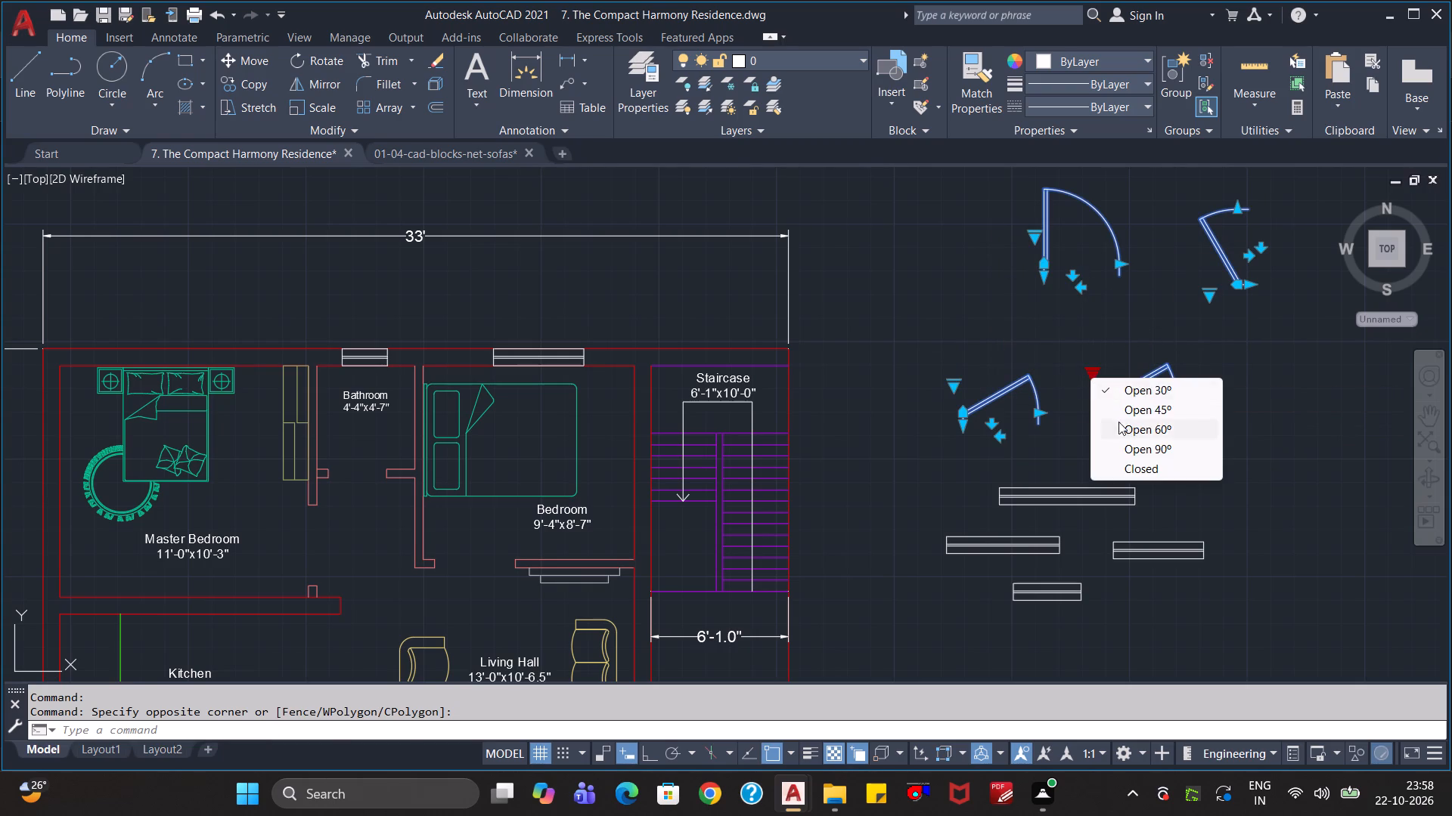
click(1126, 443)
click(955, 388)
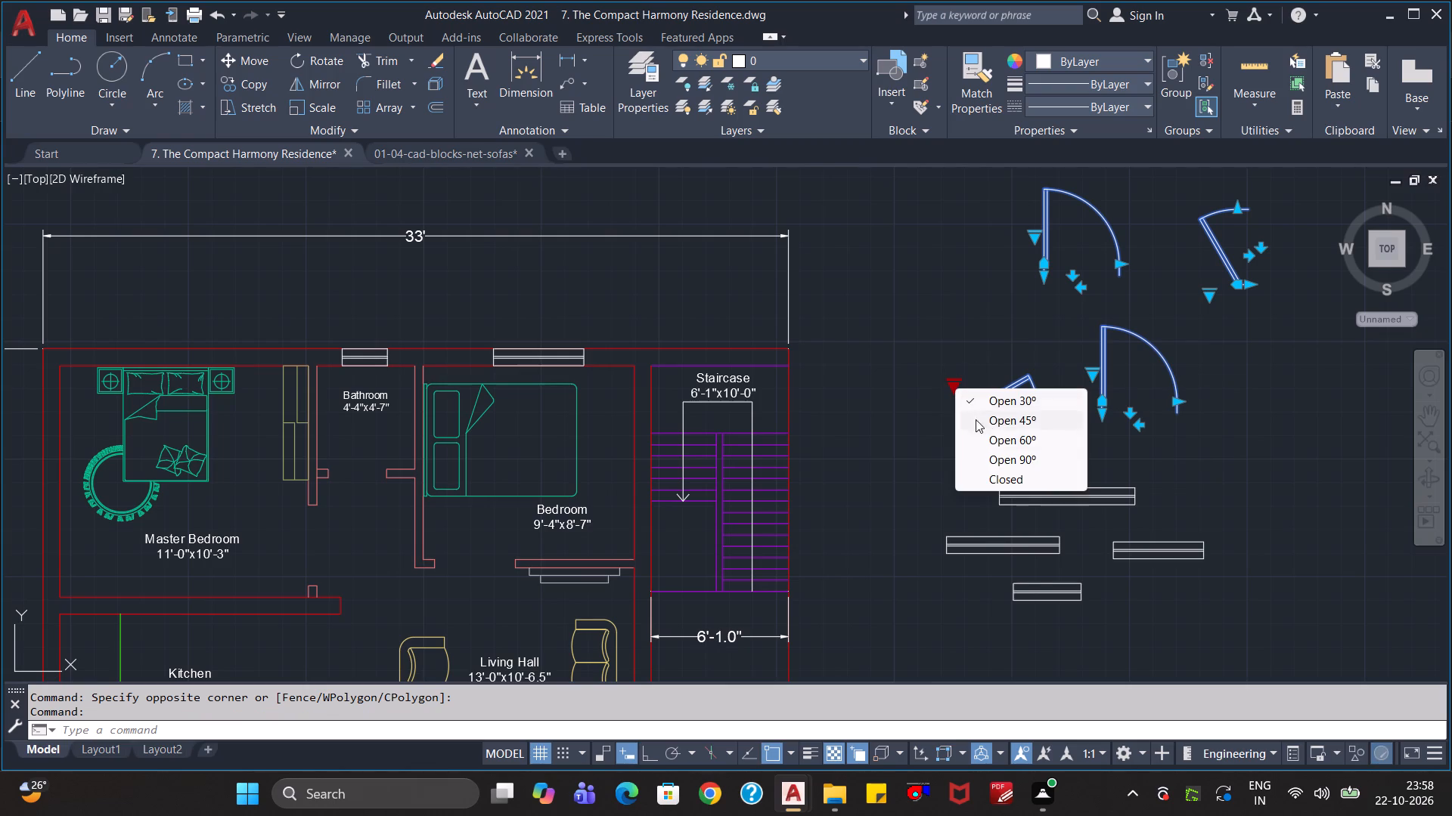
click(987, 459)
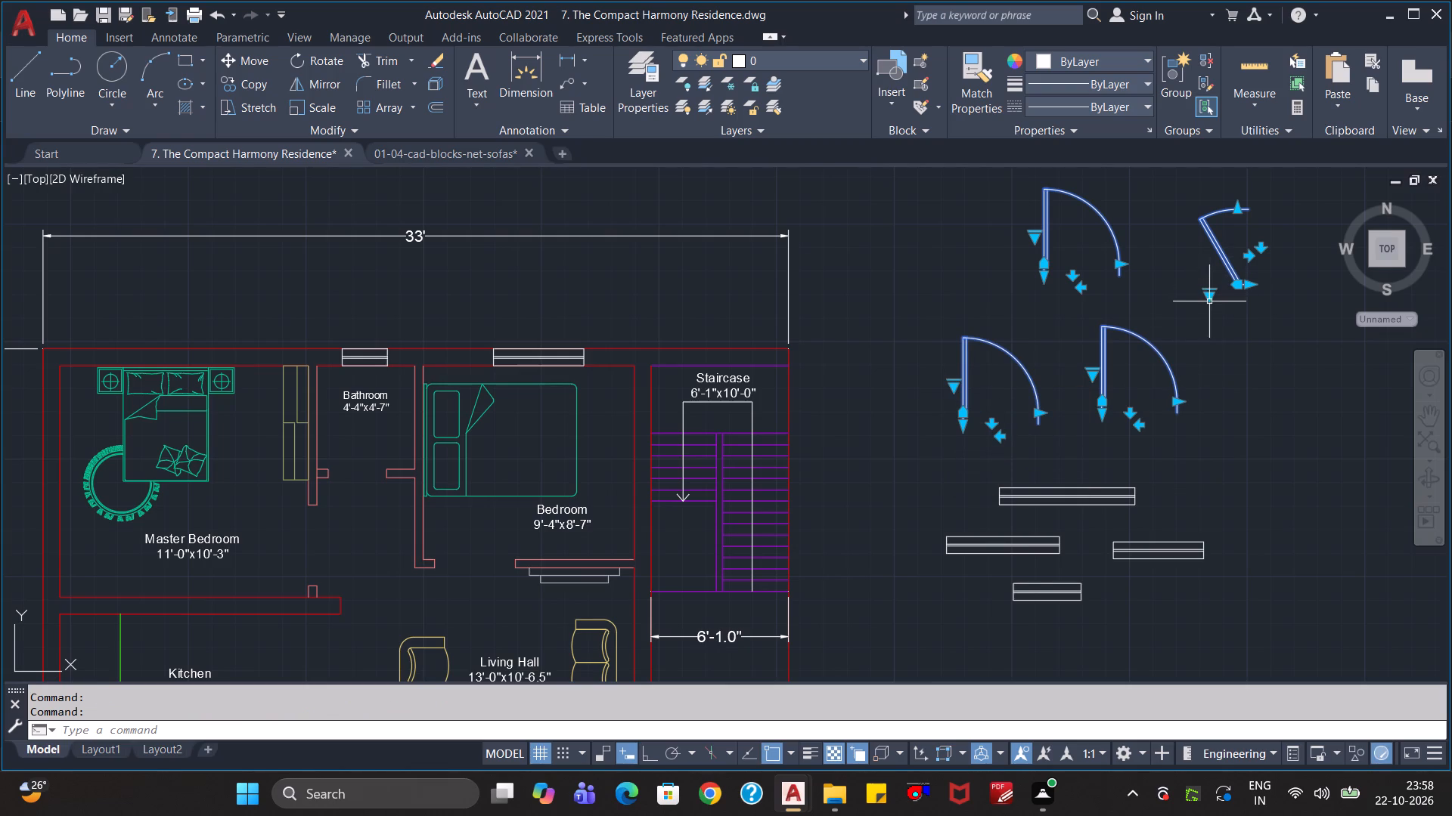
click(1212, 298)
click(1247, 362)
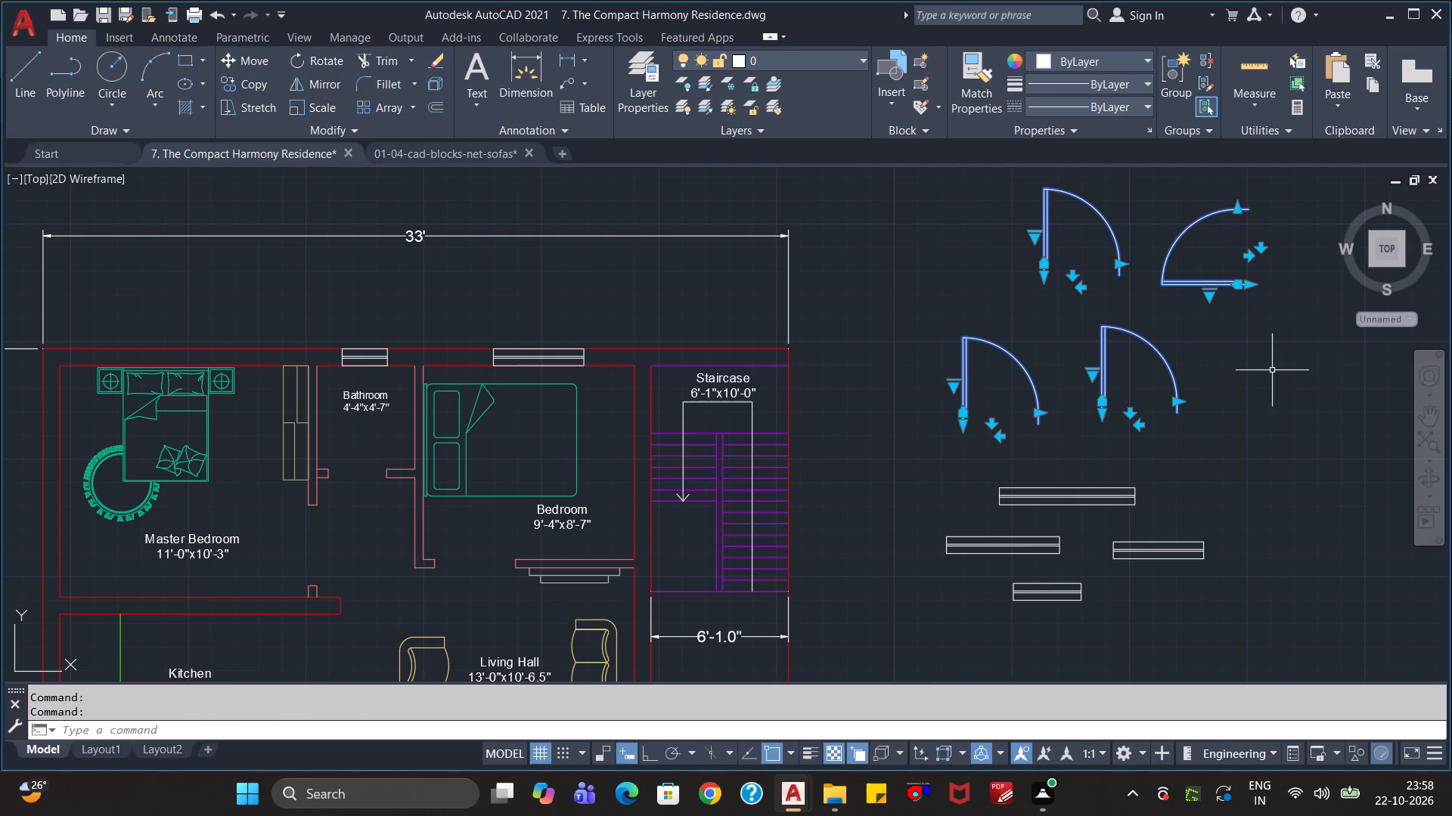
key(Escape)
key(Escape)
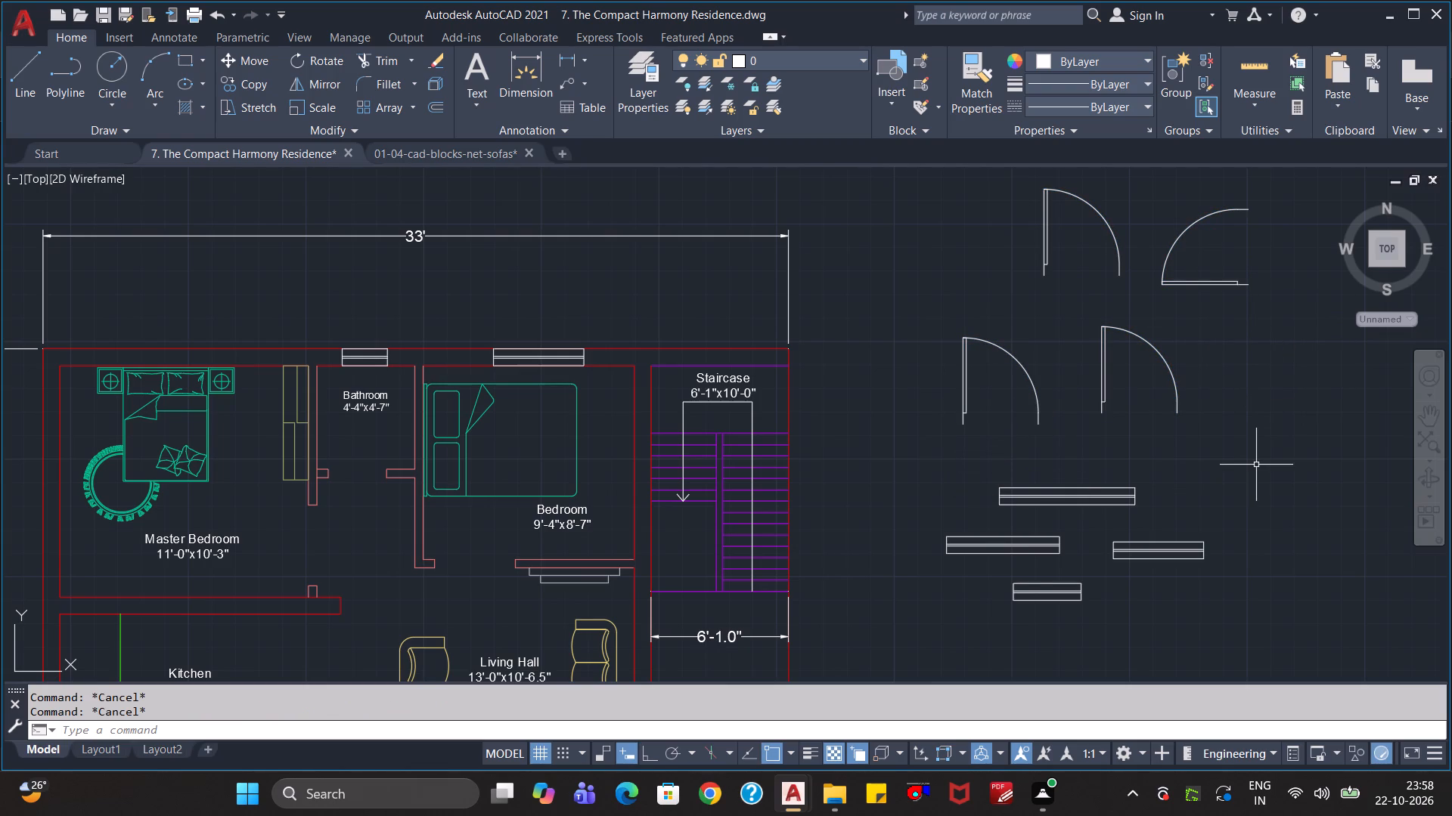
Align the spare vertical door block to the Master Bedroom opening, hinged at the lower wall stub, scaling it to the alignment points.
middle_drag(1258, 469, 1276, 428)
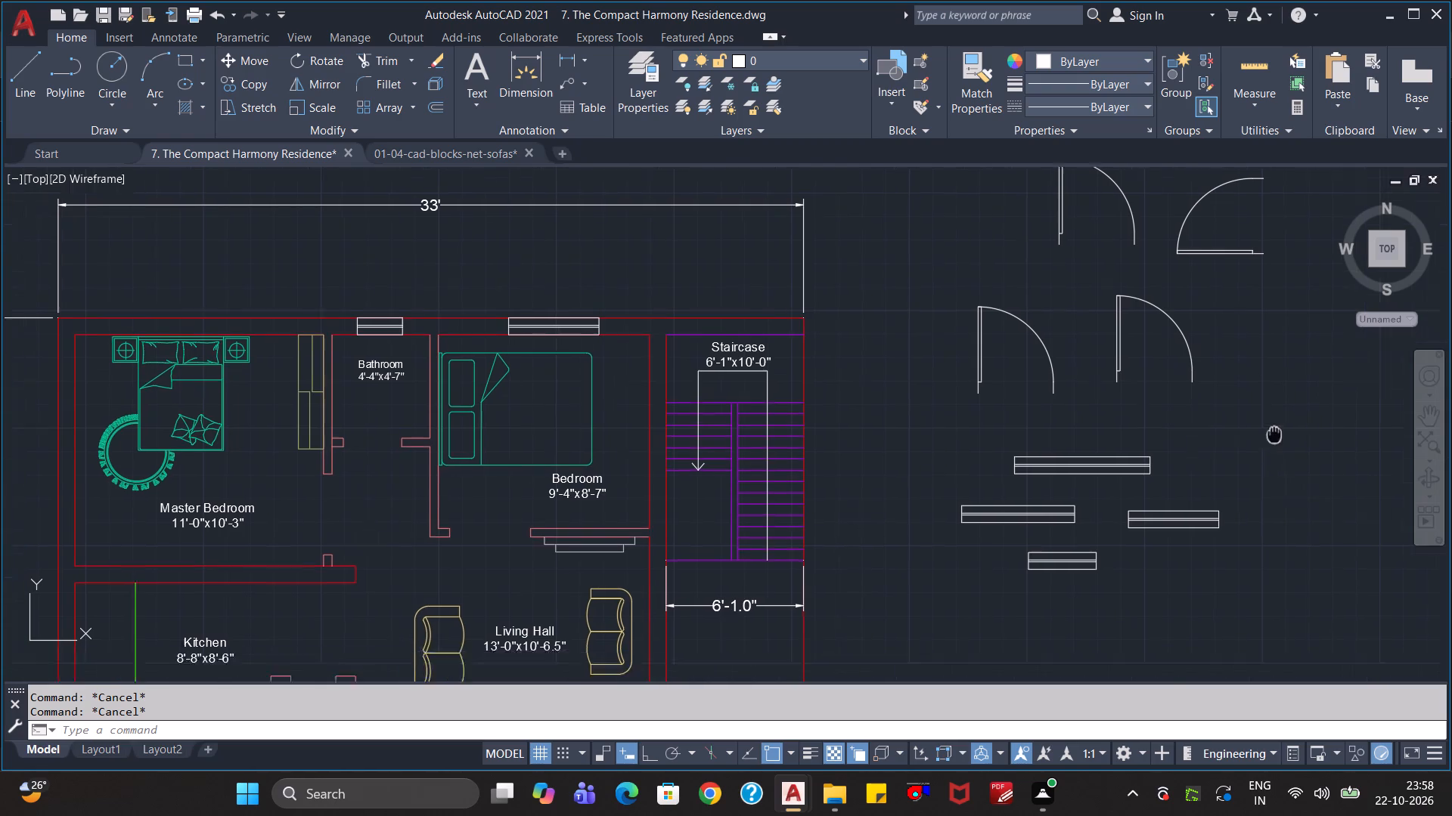
middle_drag(1276, 428, 1302, 326)
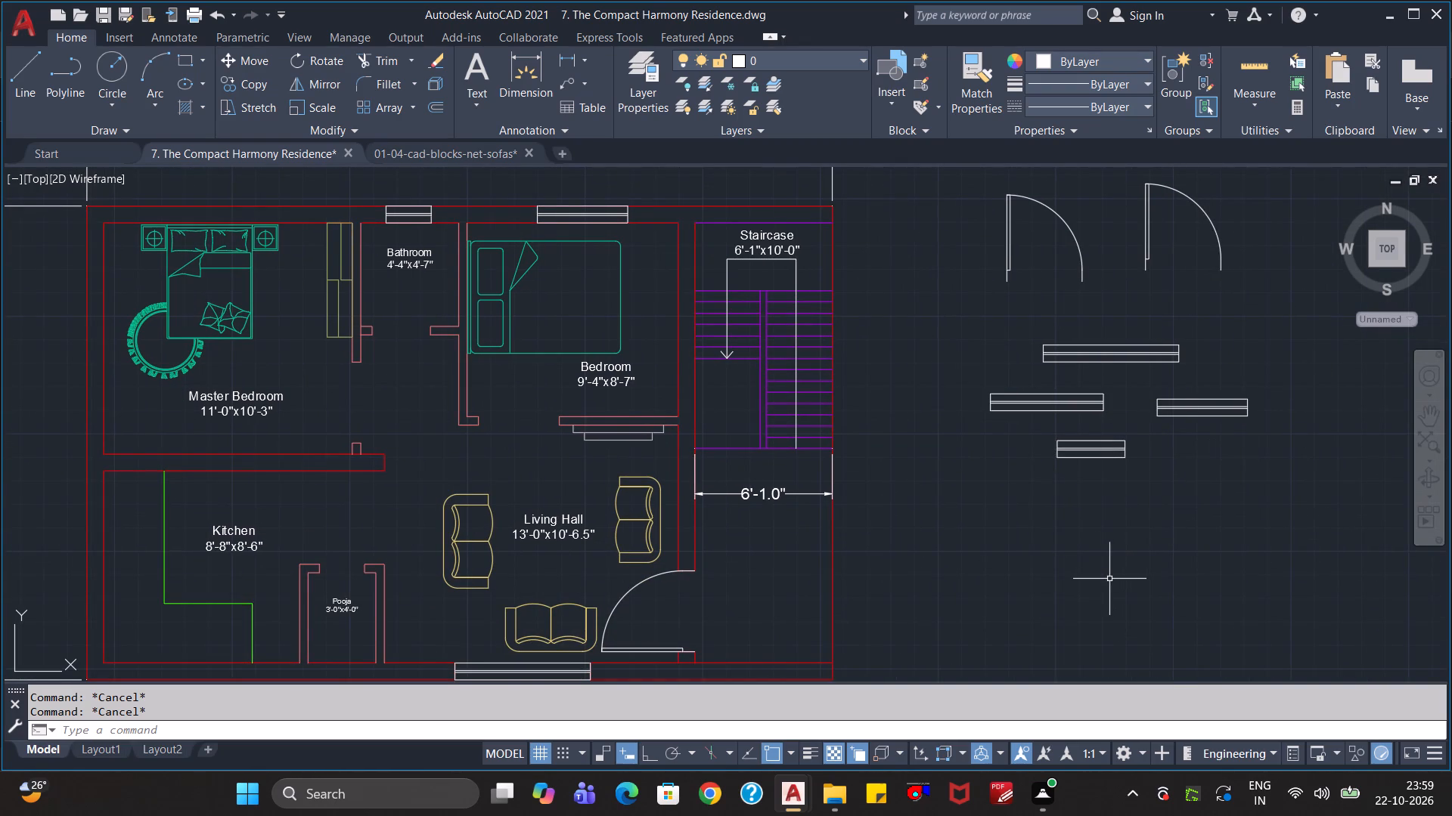
middle_drag(1253, 323, 1137, 486)
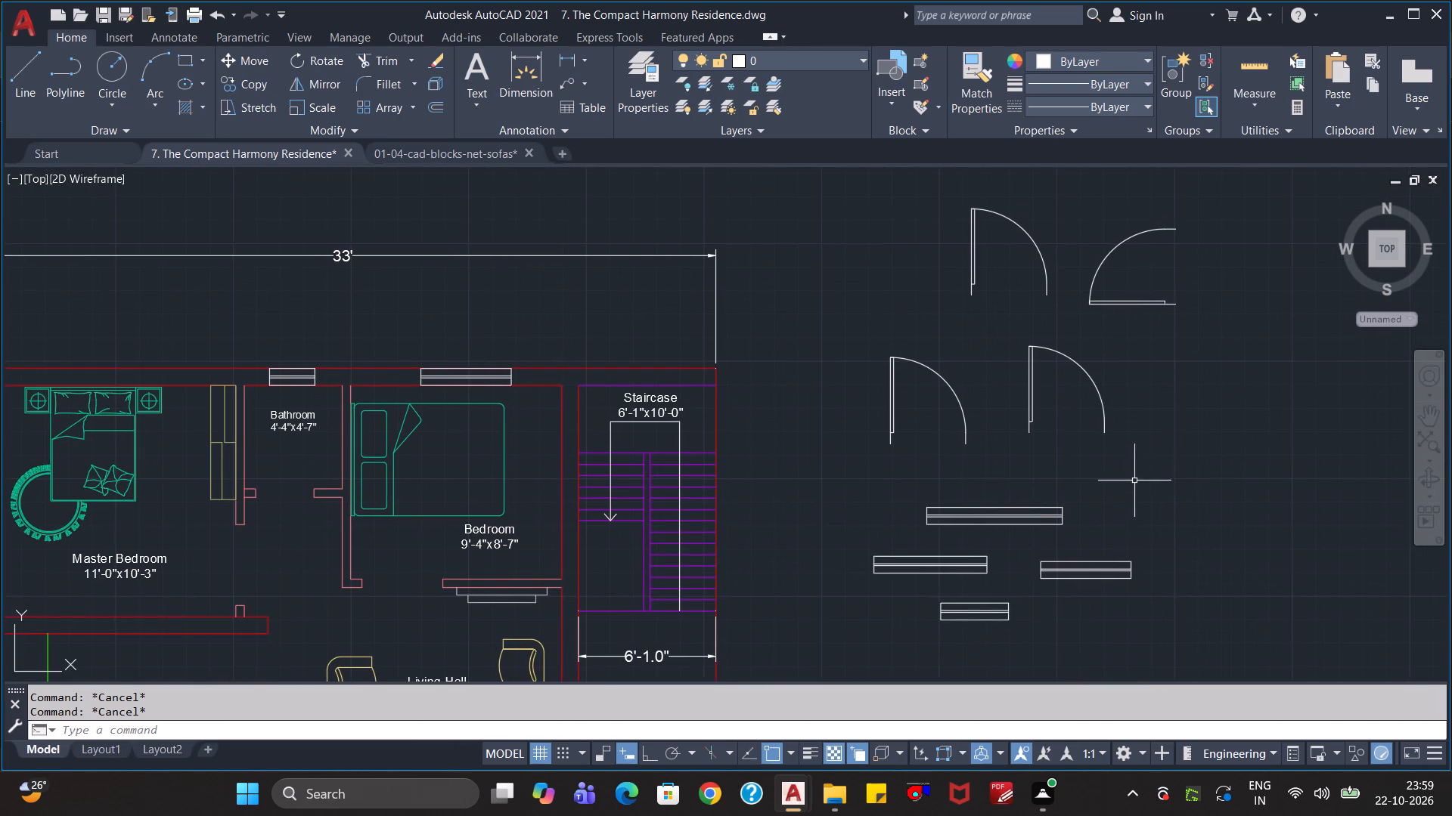
click(1176, 303)
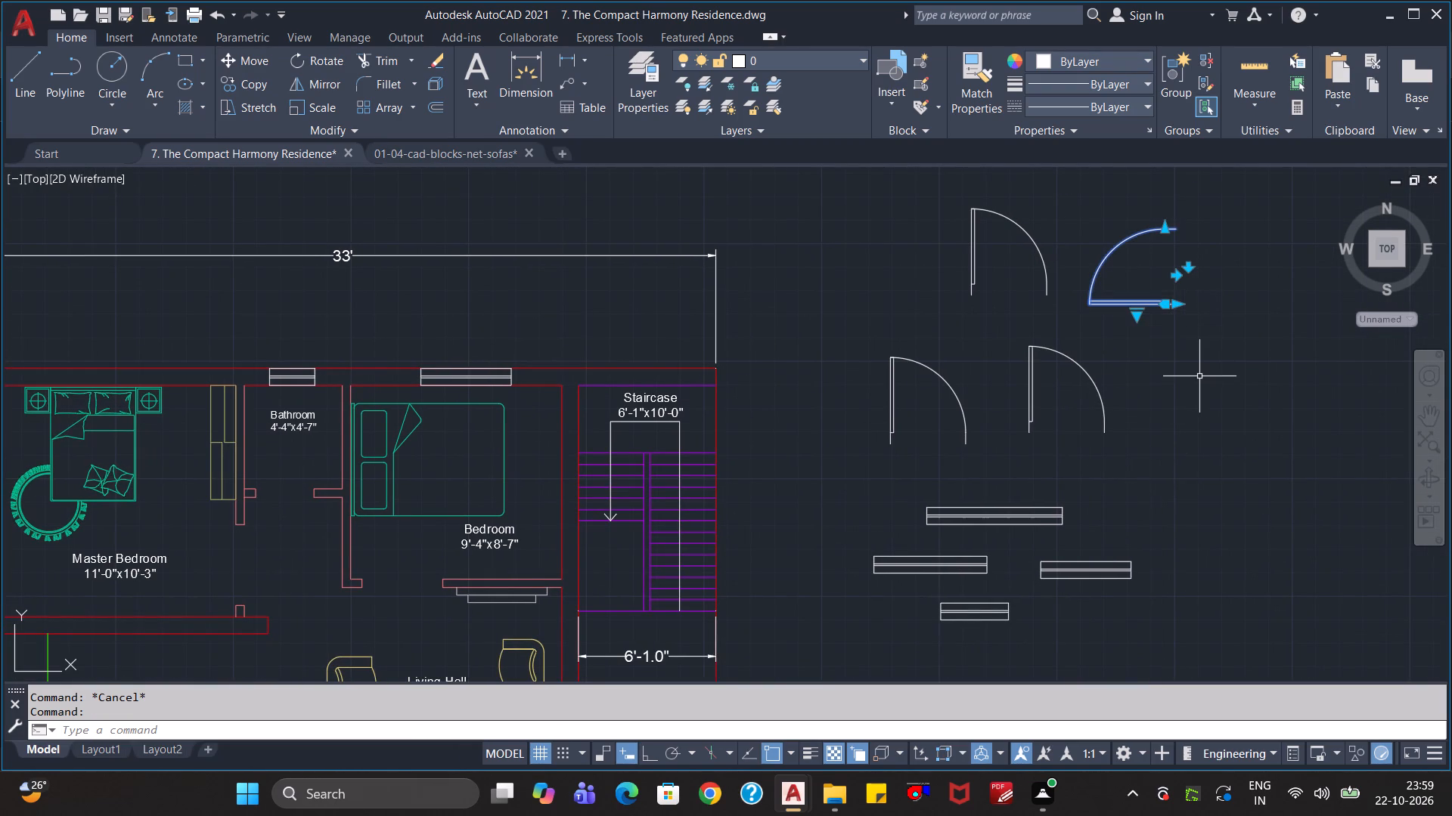
text(al)
key(Return)
click(1177, 302)
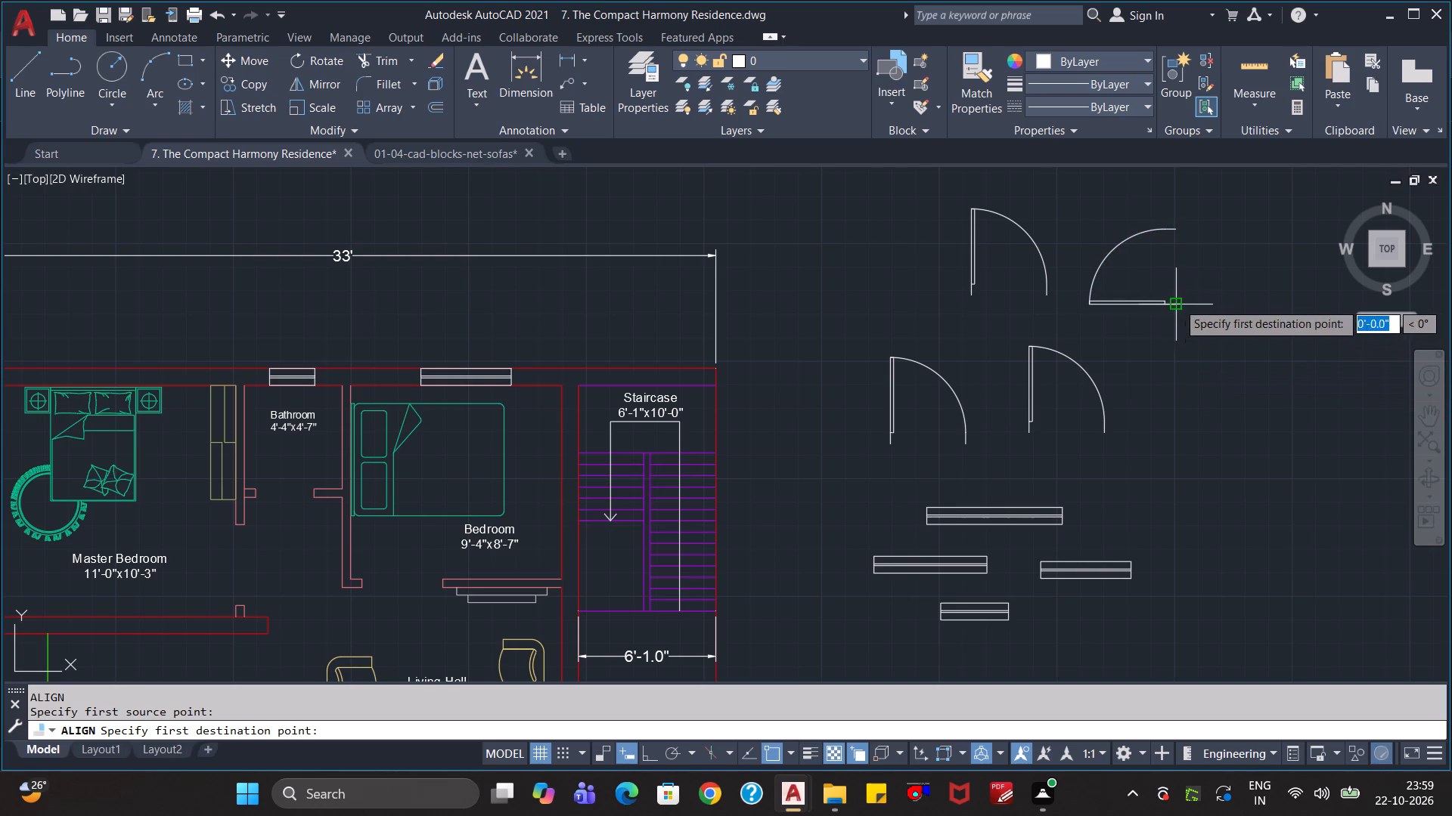
click(240, 604)
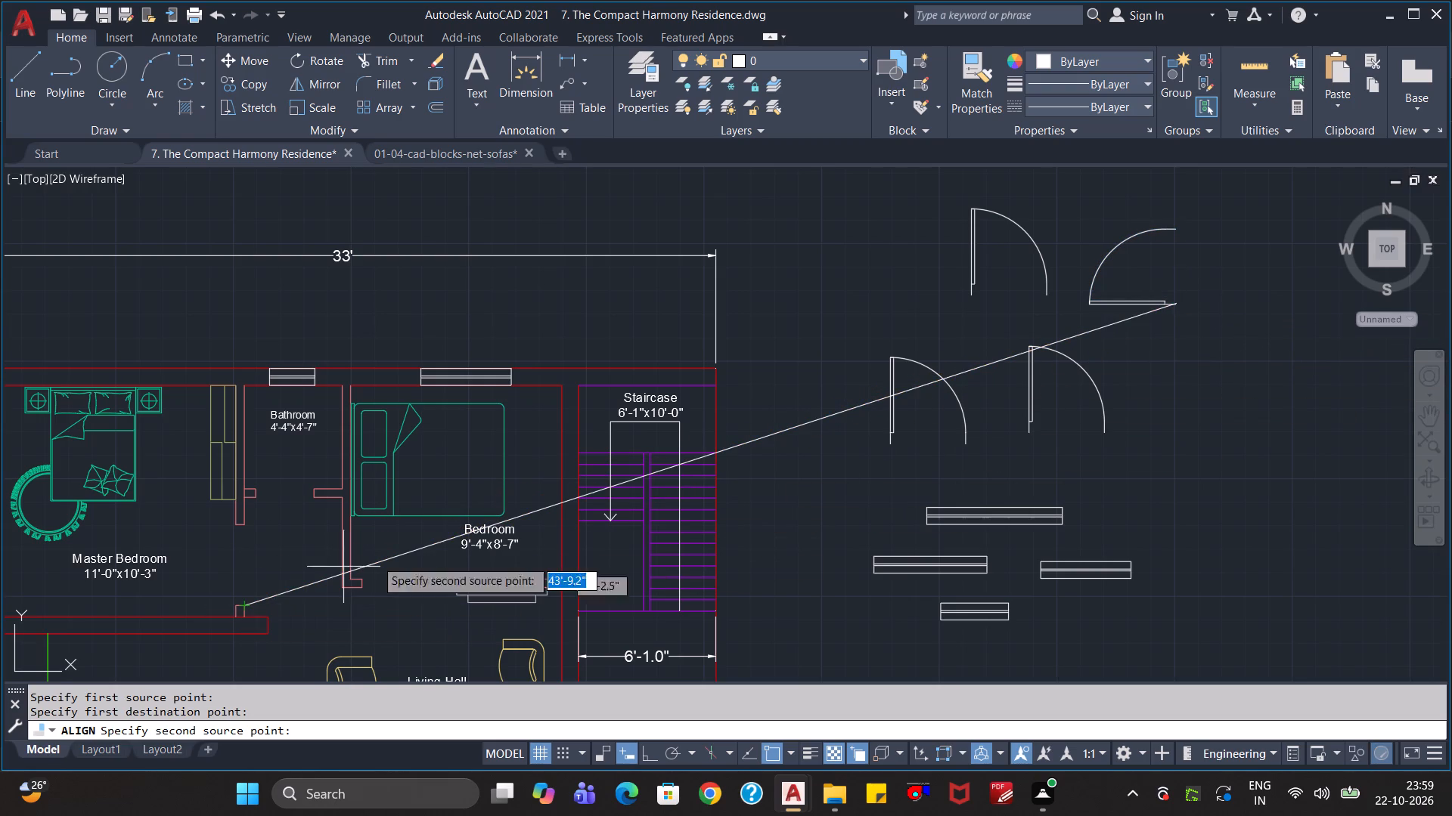
click(1177, 231)
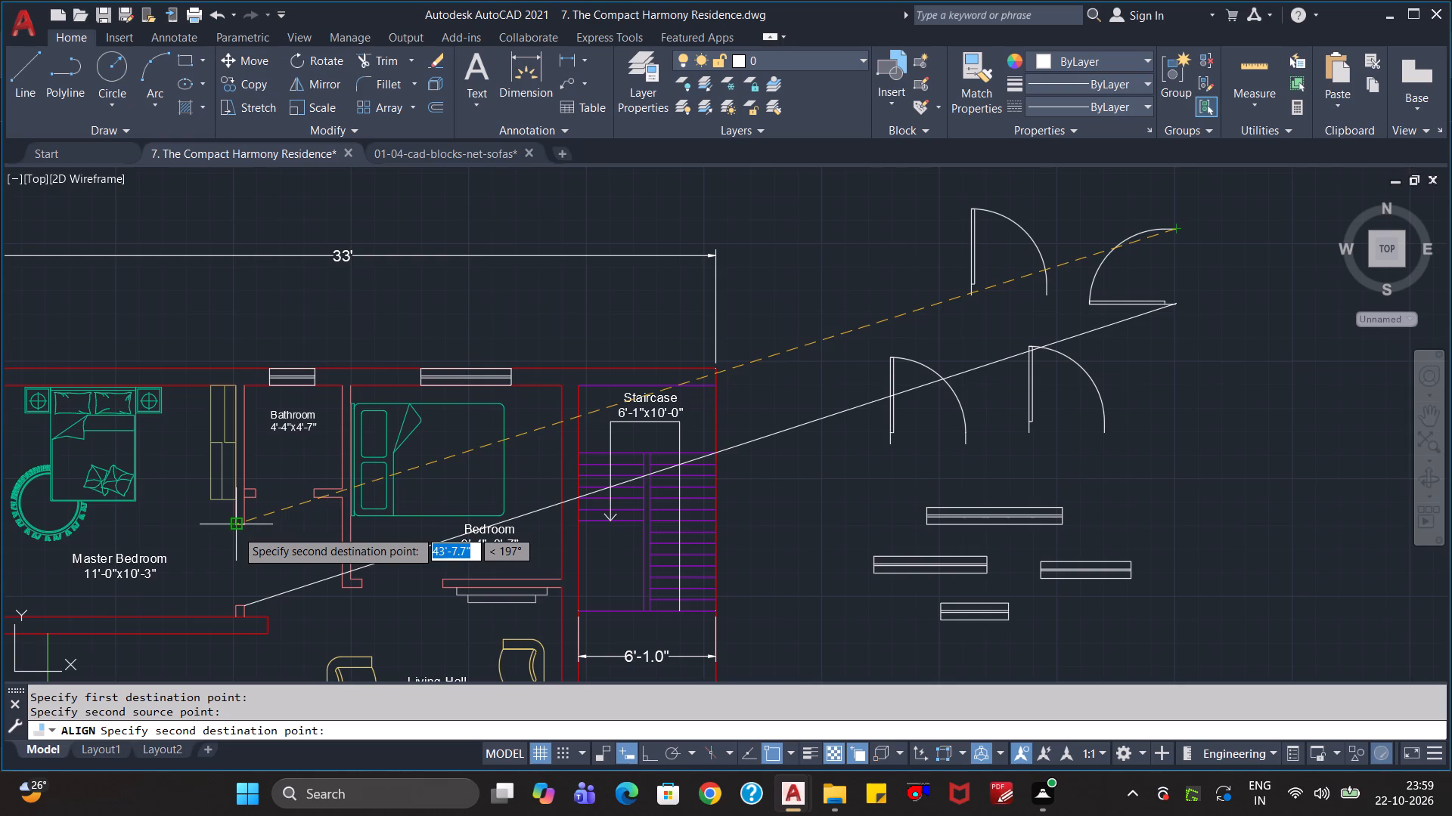
click(242, 528)
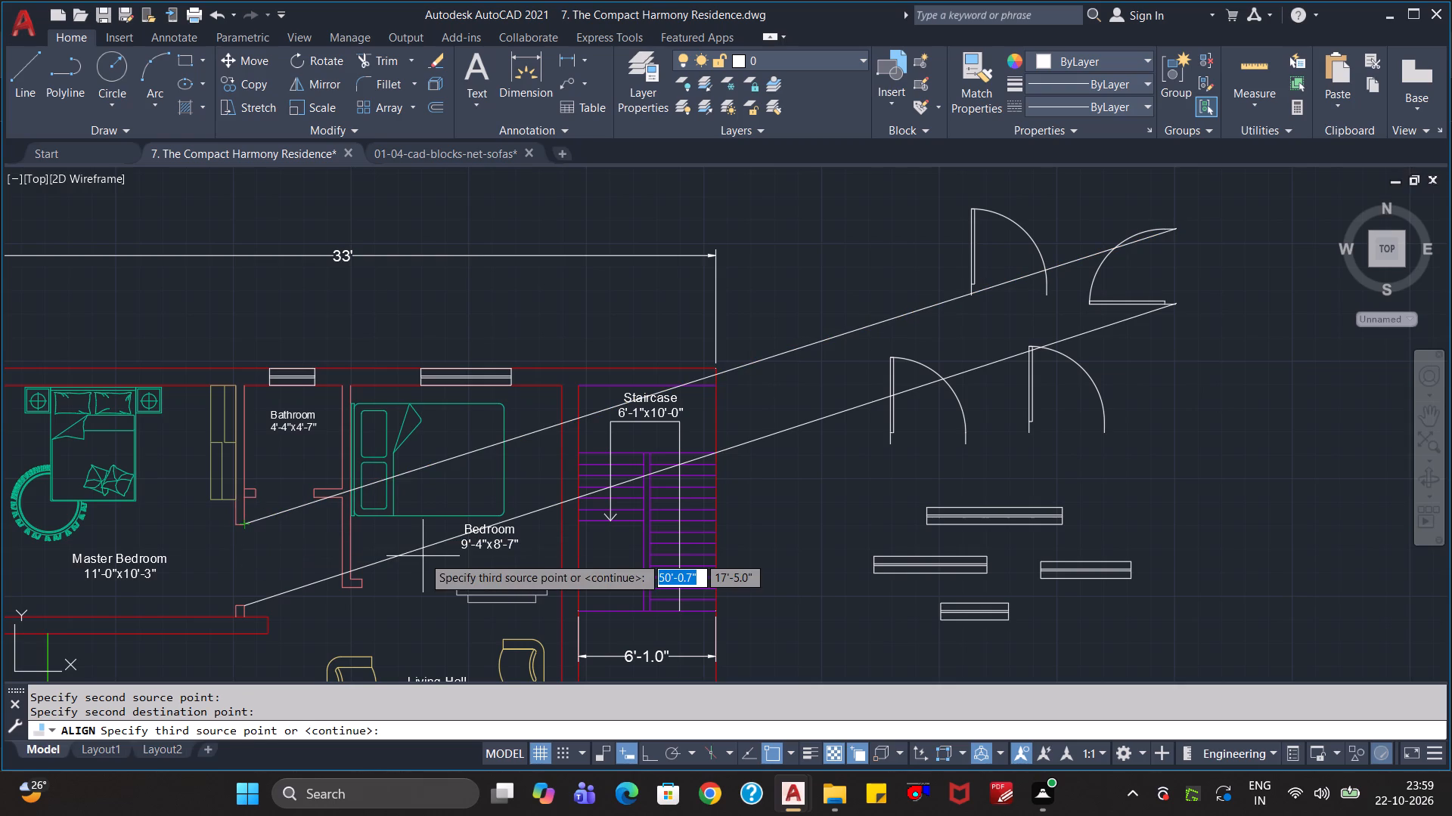
key(Return)
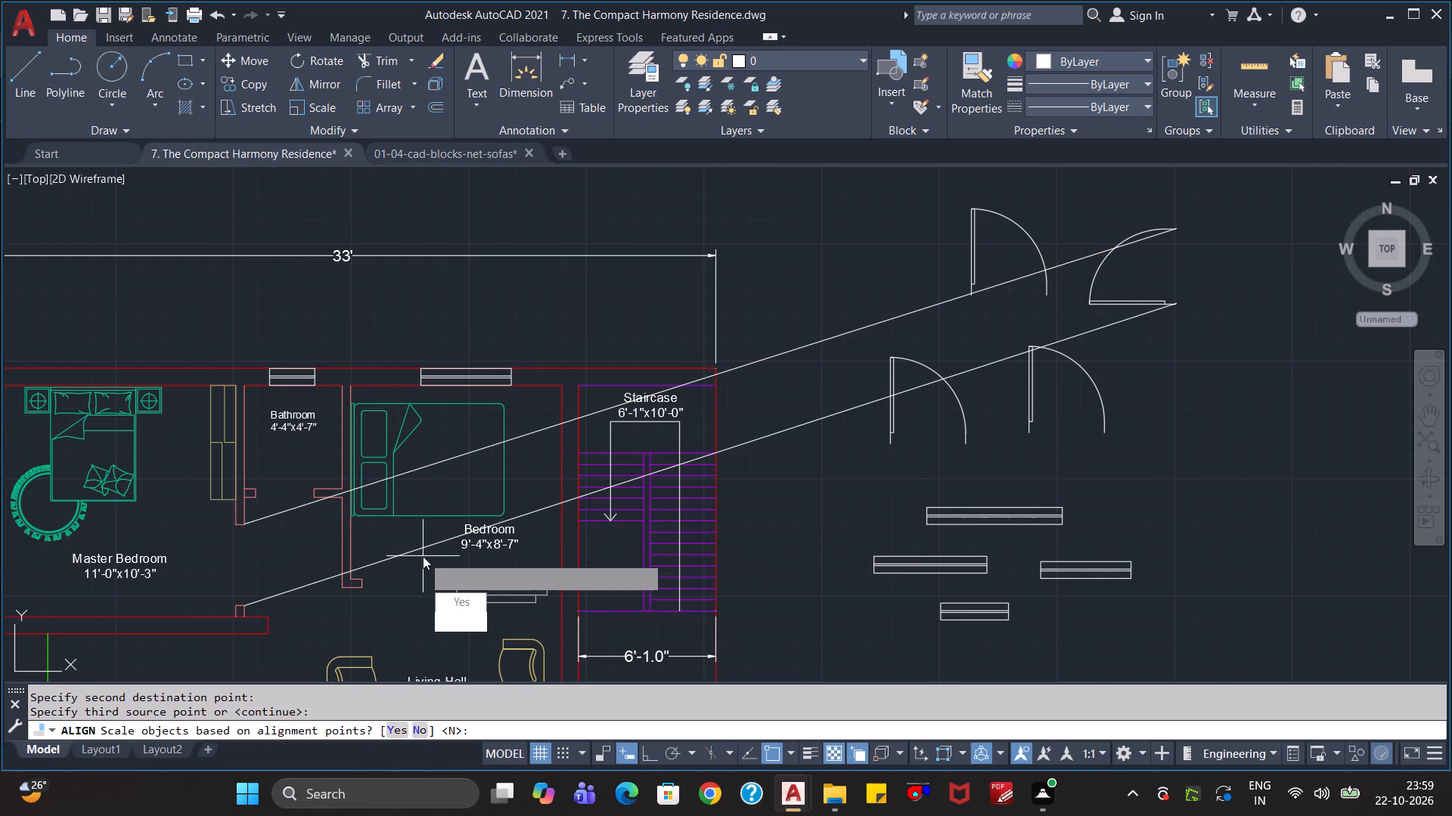
key(y)
key(Return)
scroll(423, 556, down, 1)
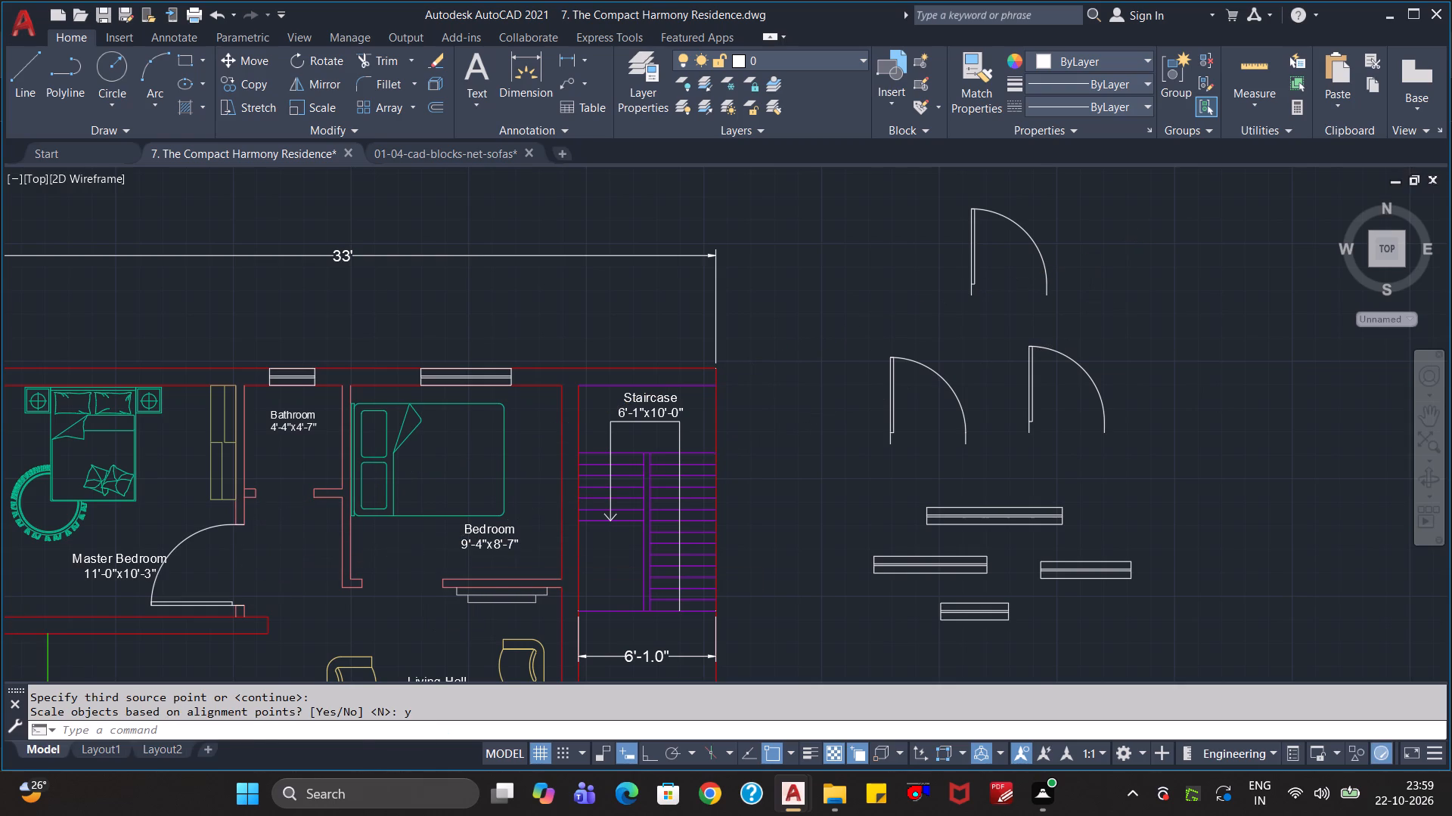
scroll(319, 575, up, 2)
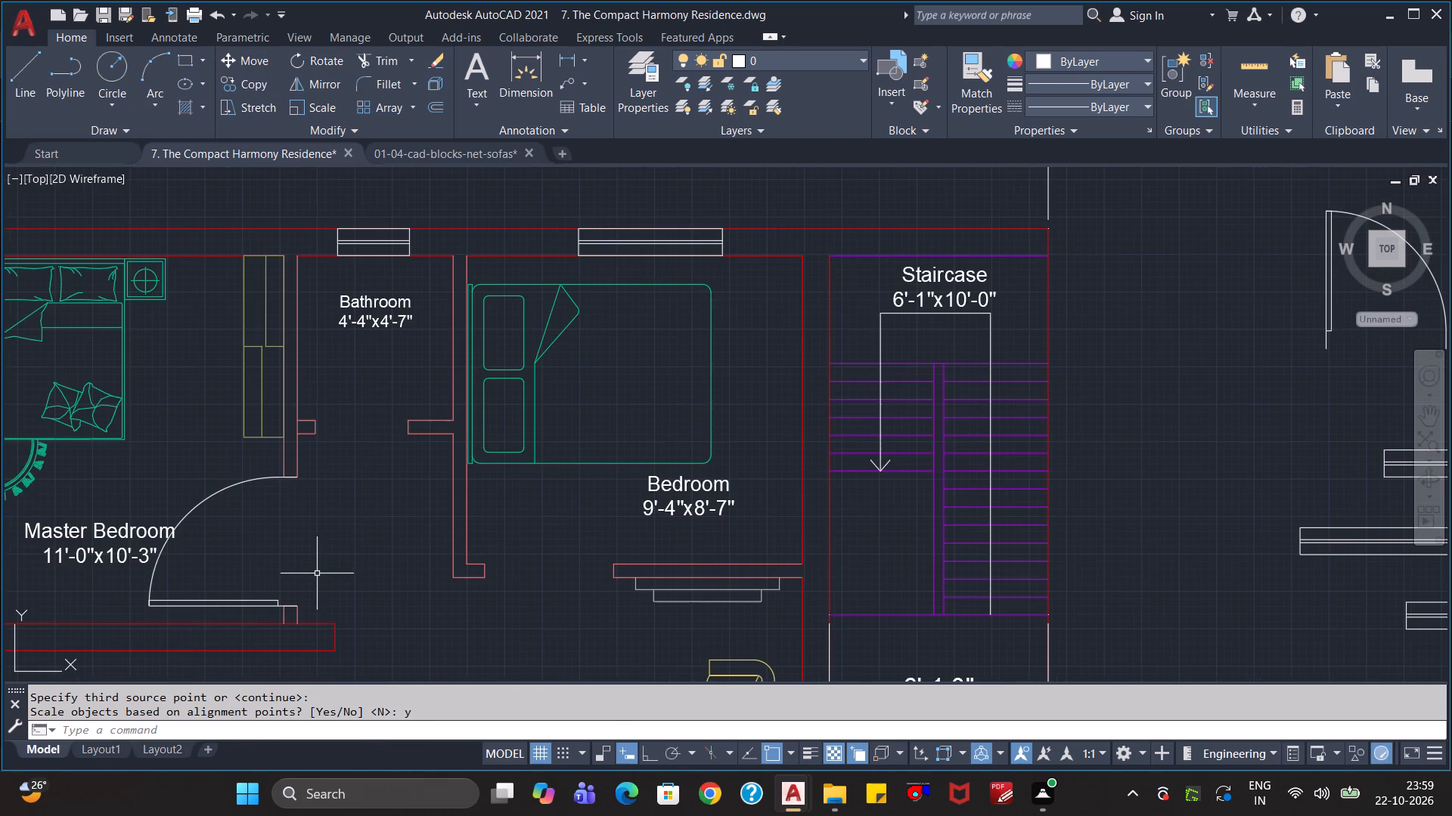
key(Escape)
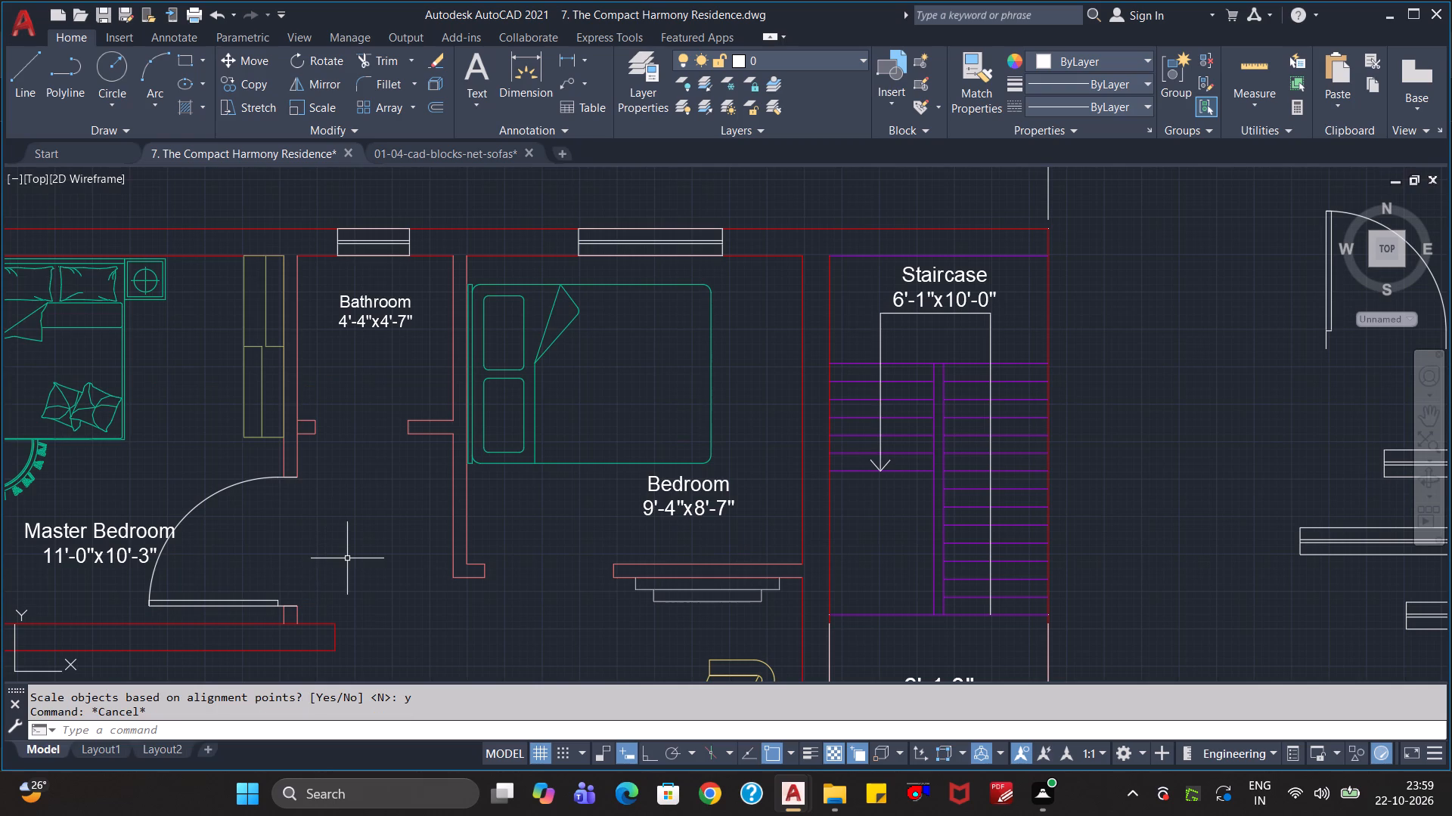
Align the uppermost spare door block to the Bathroom opening's lower wall edge, hinged on the Master Bedroom side, scaling it to the alignment points.
scroll(349, 558, down, 1)
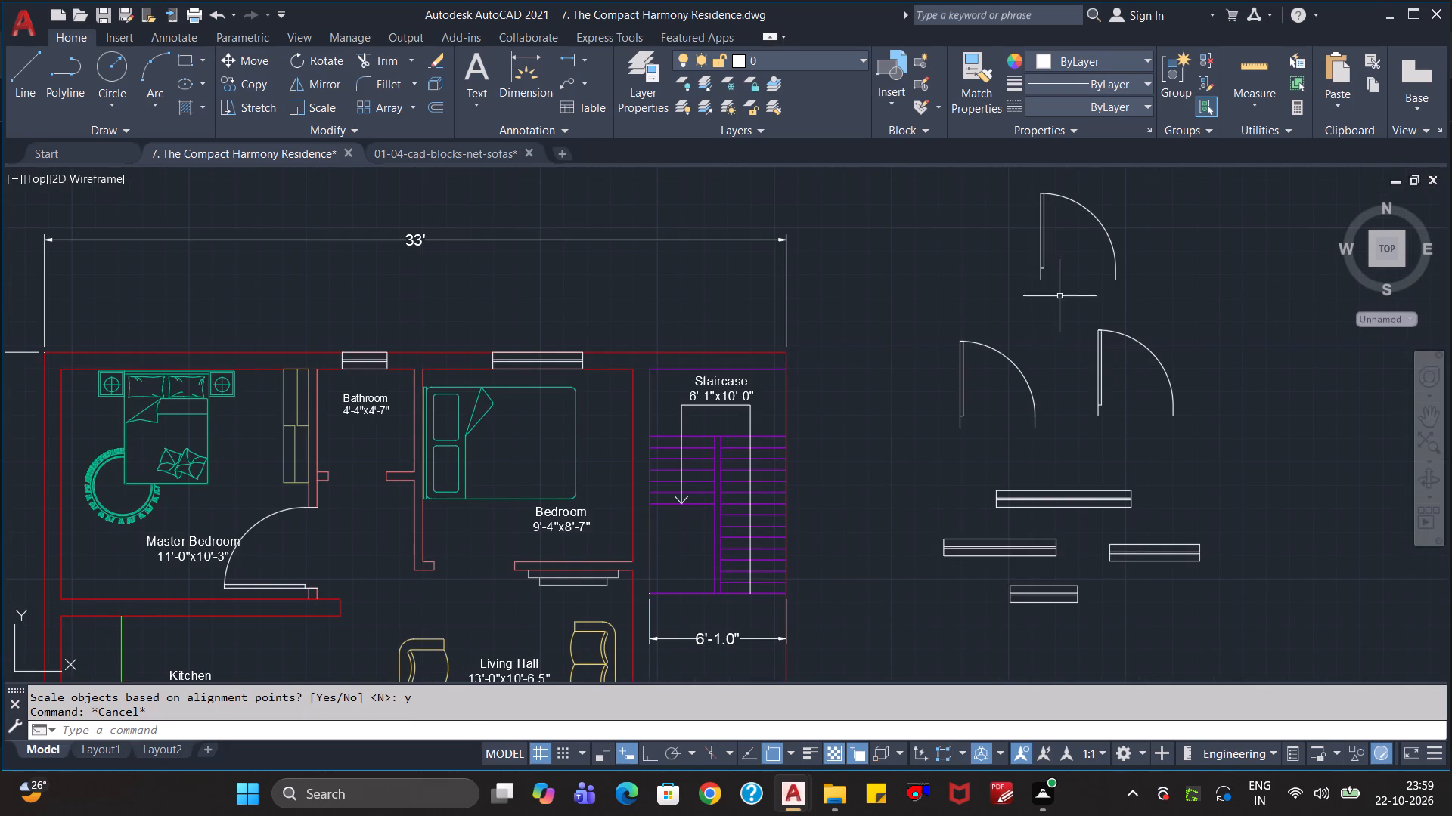
click(1042, 257)
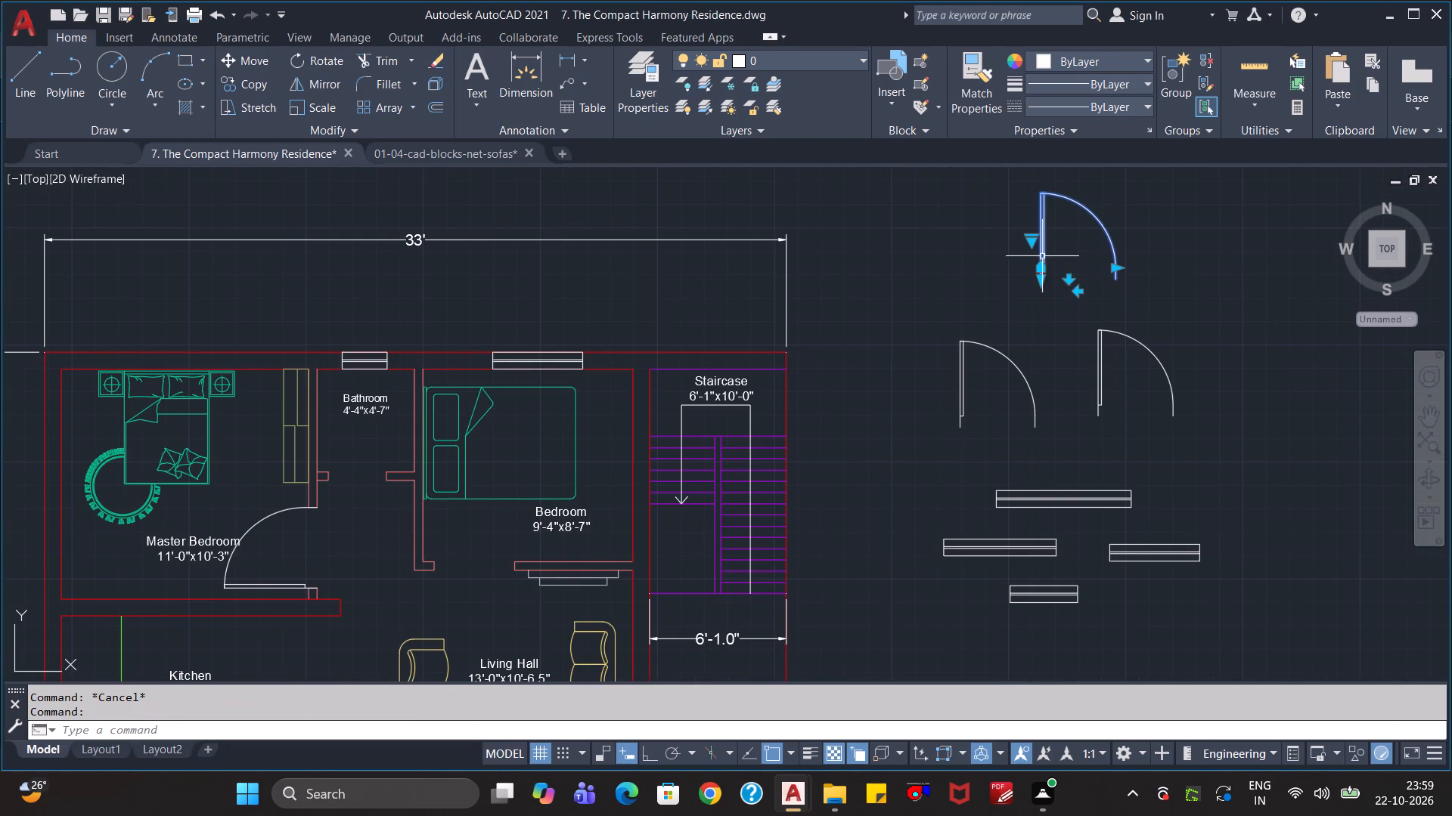
text(al)
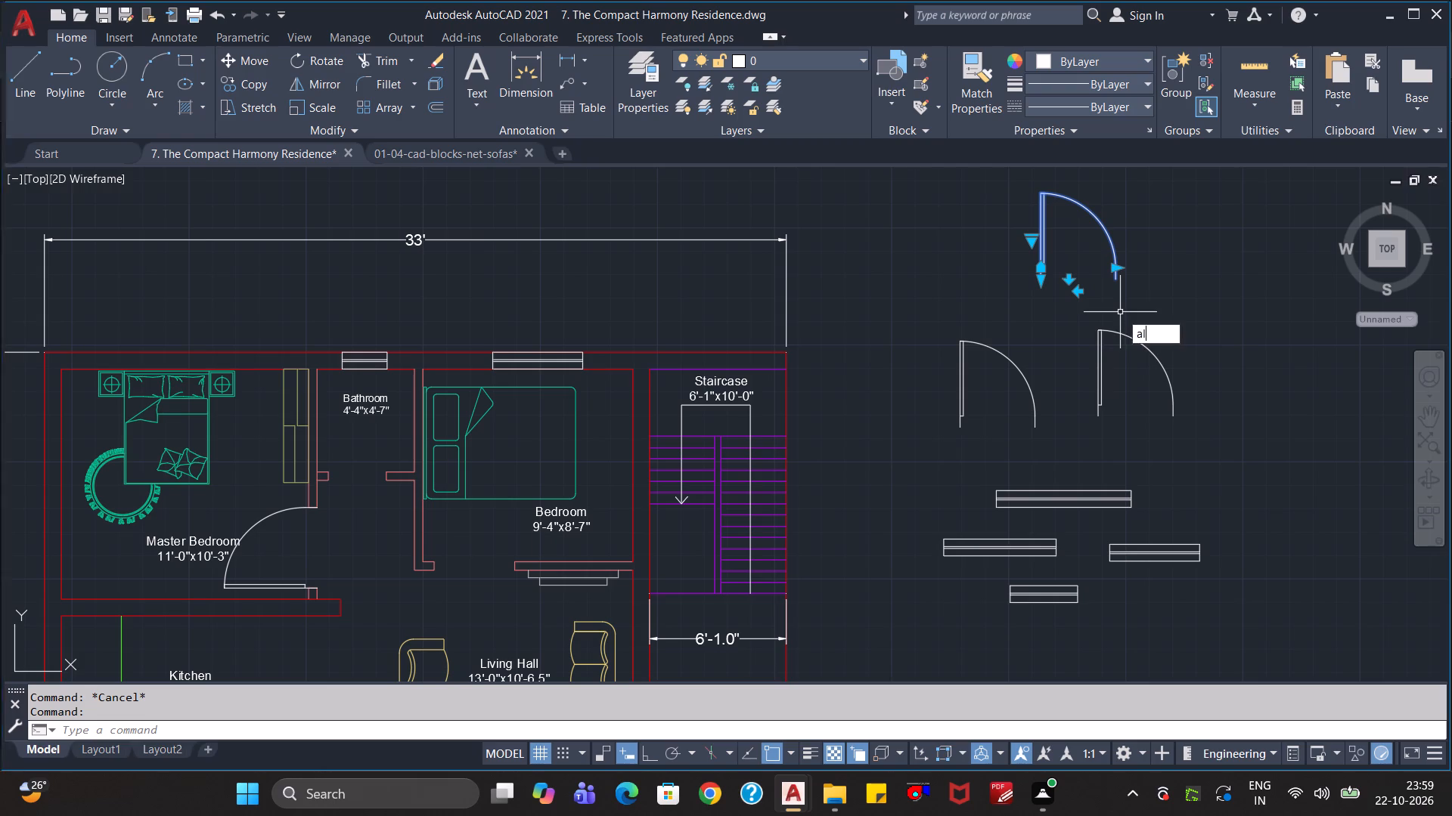
key(Return)
click(1046, 280)
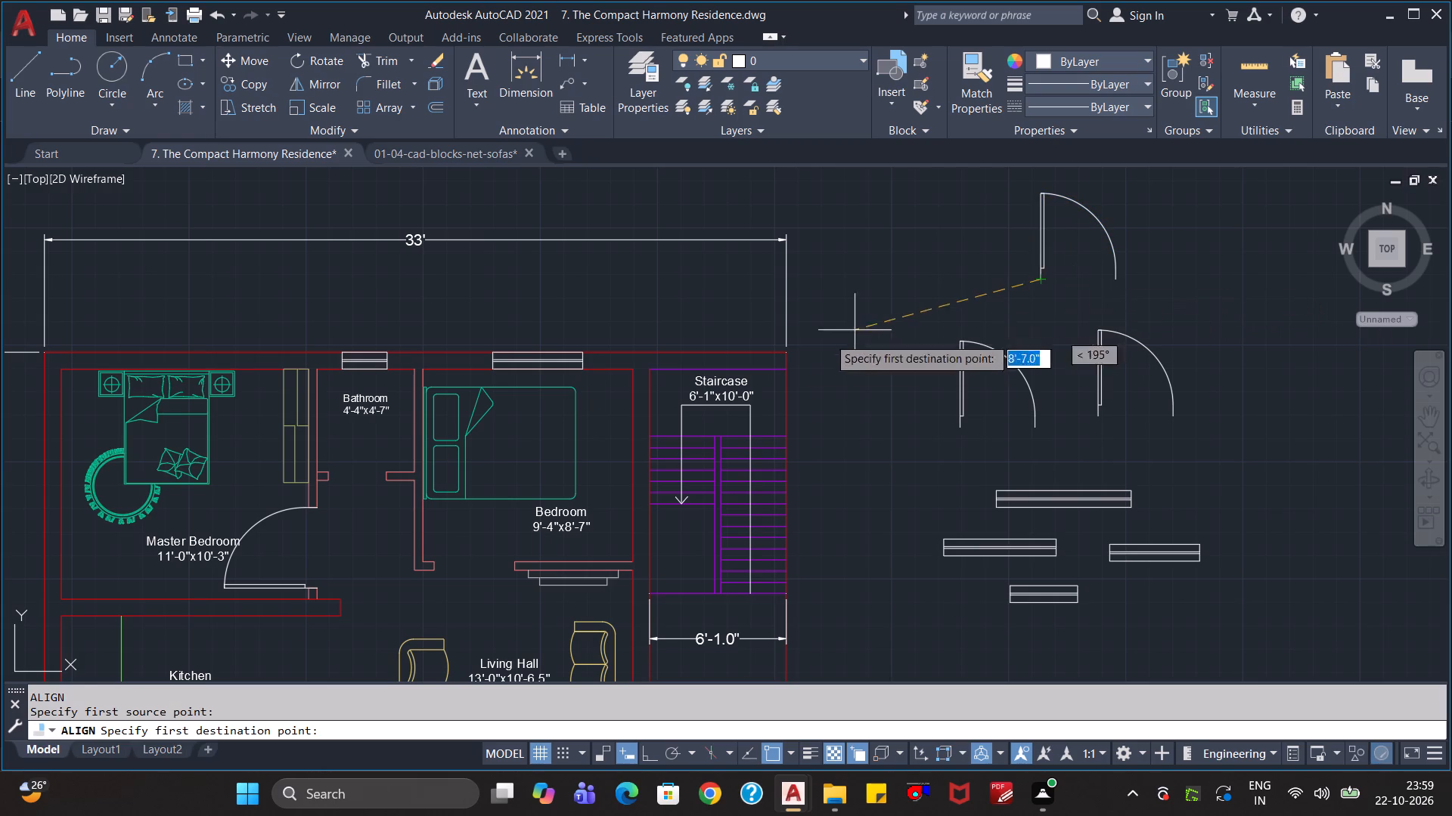
scroll(337, 485, up, 3)
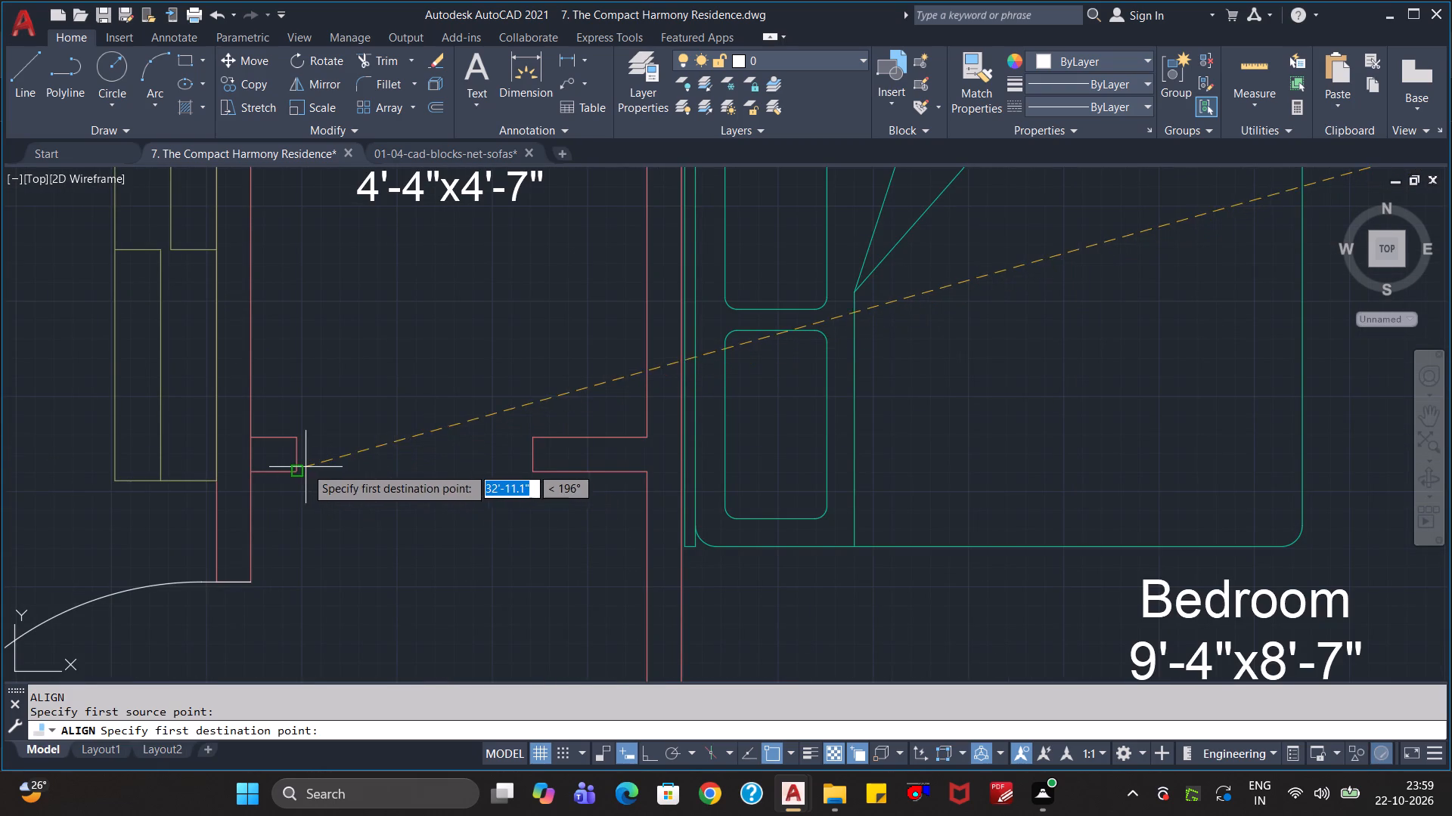
click(295, 472)
scroll(1078, 463, down, 3)
middle_drag(1169, 439, 740, 558)
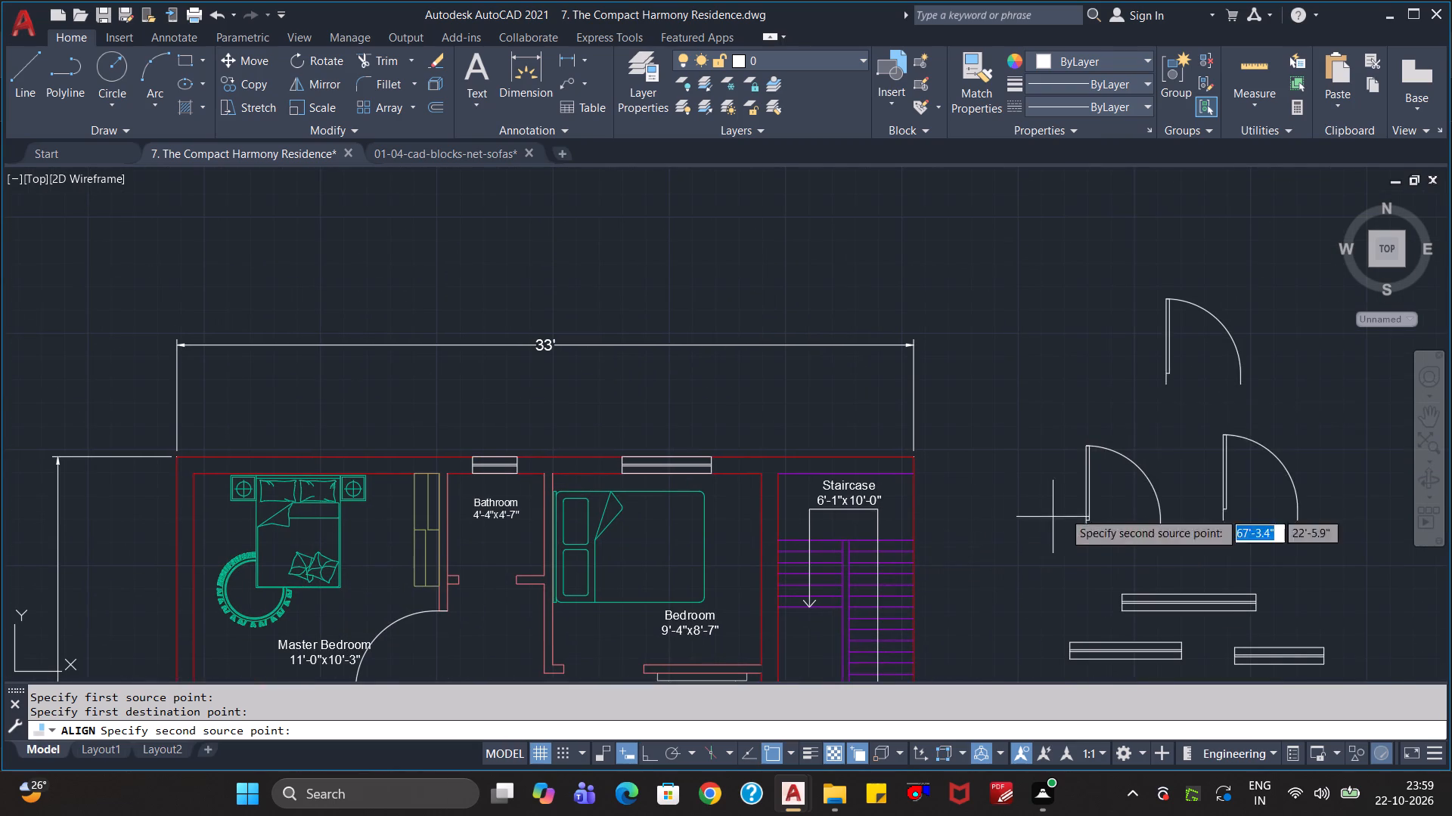
click(1246, 390)
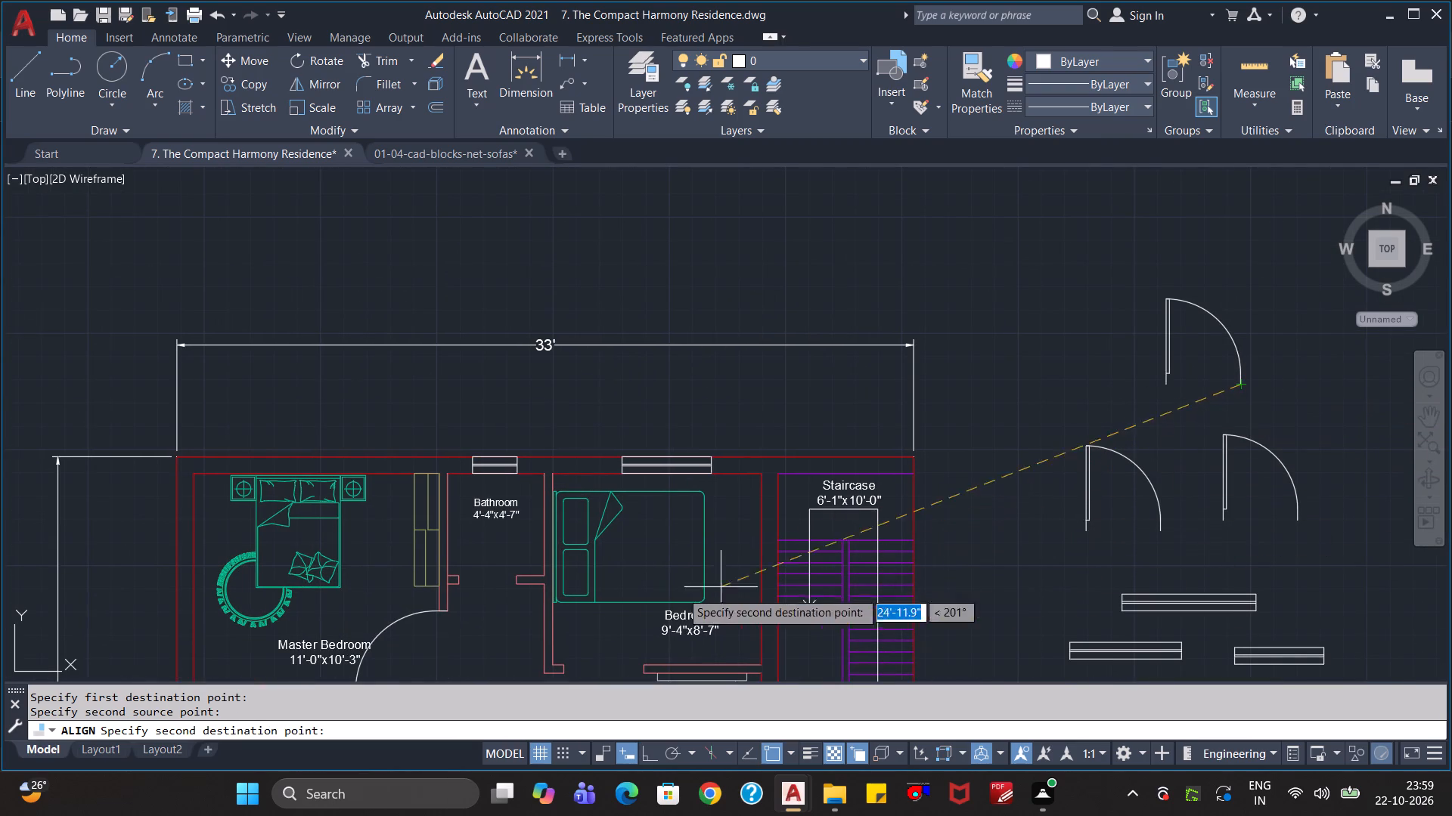
click(519, 587)
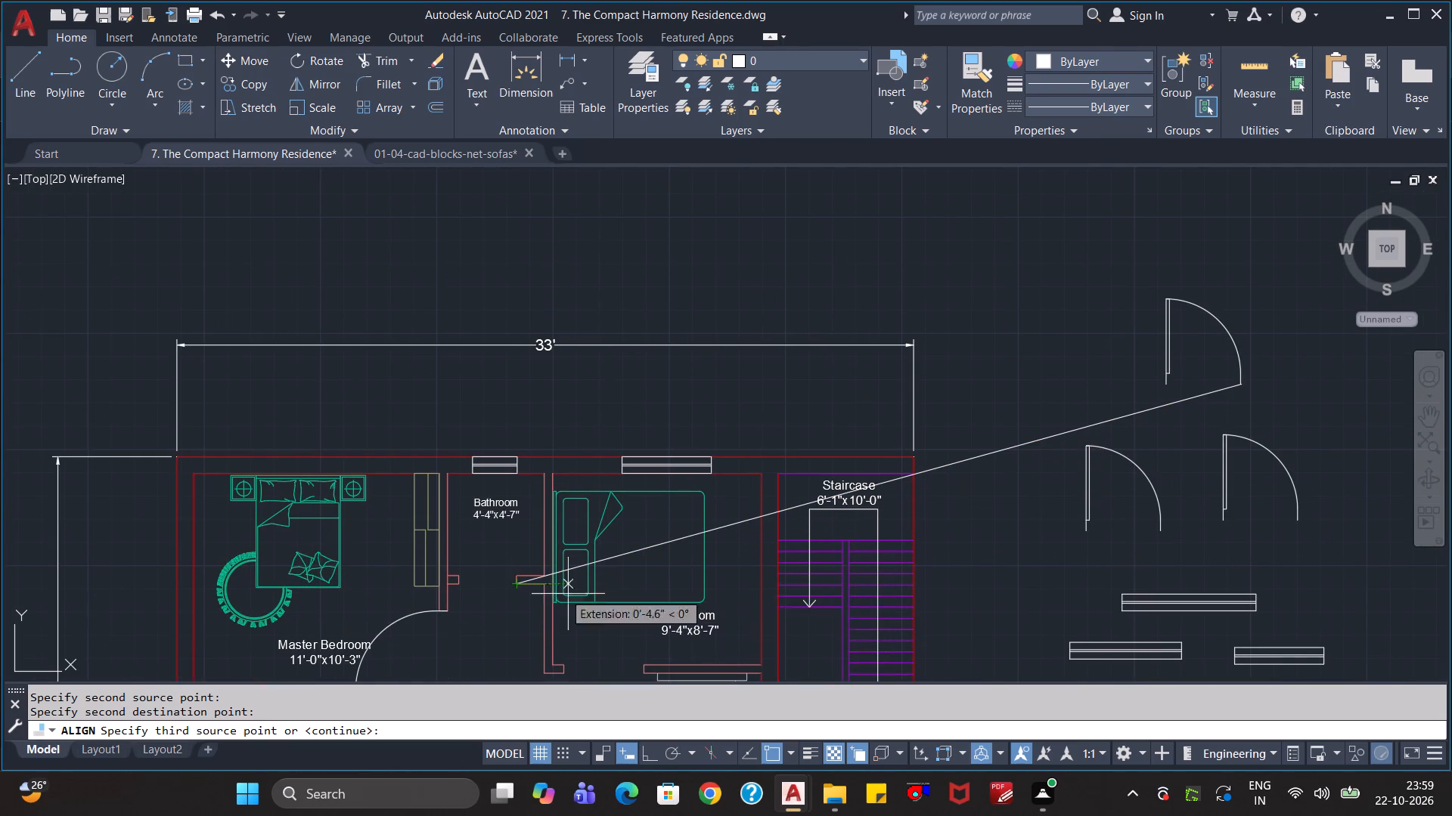
key(Return)
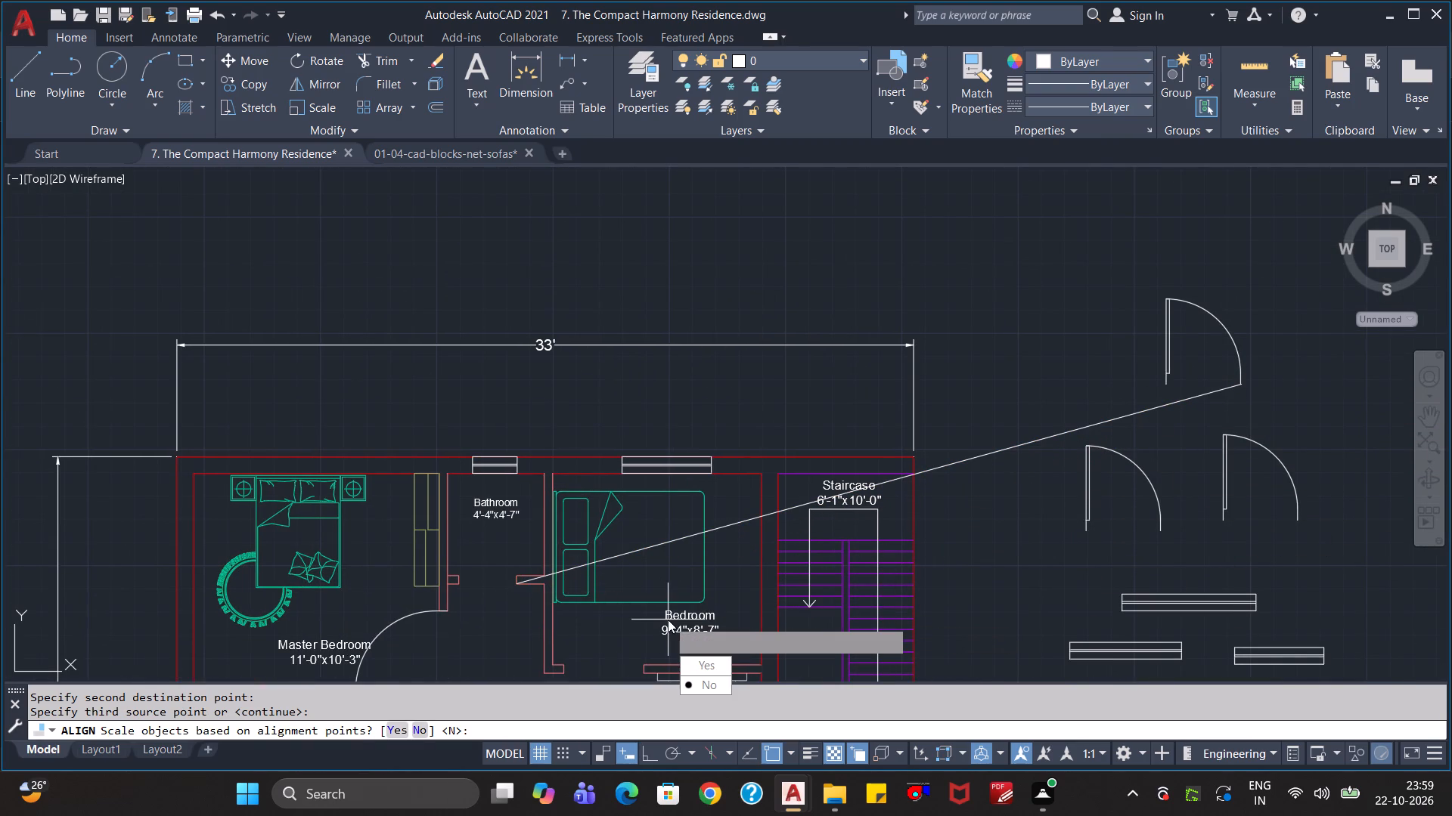
key(y)
key(Return)
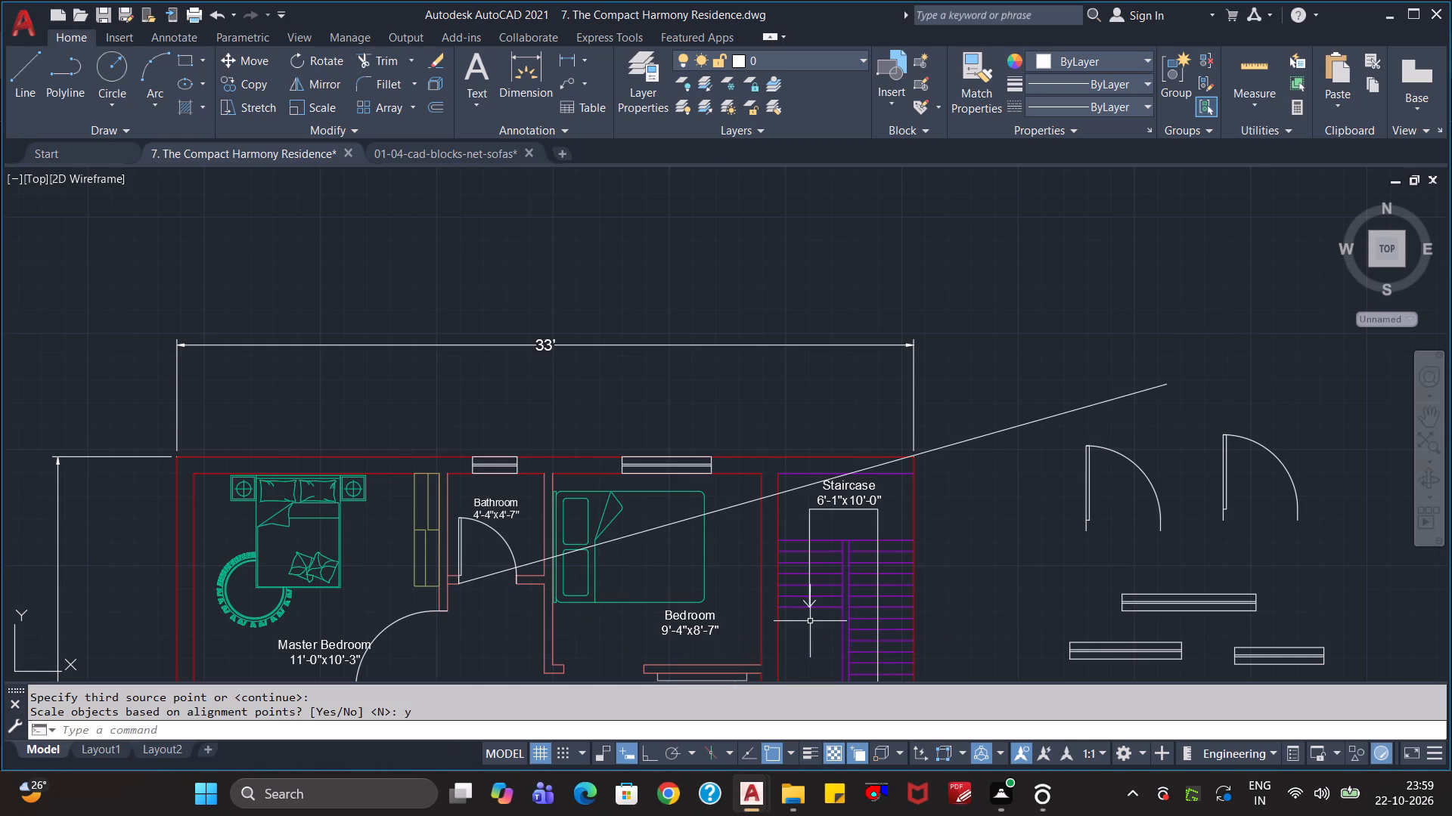
key(Escape)
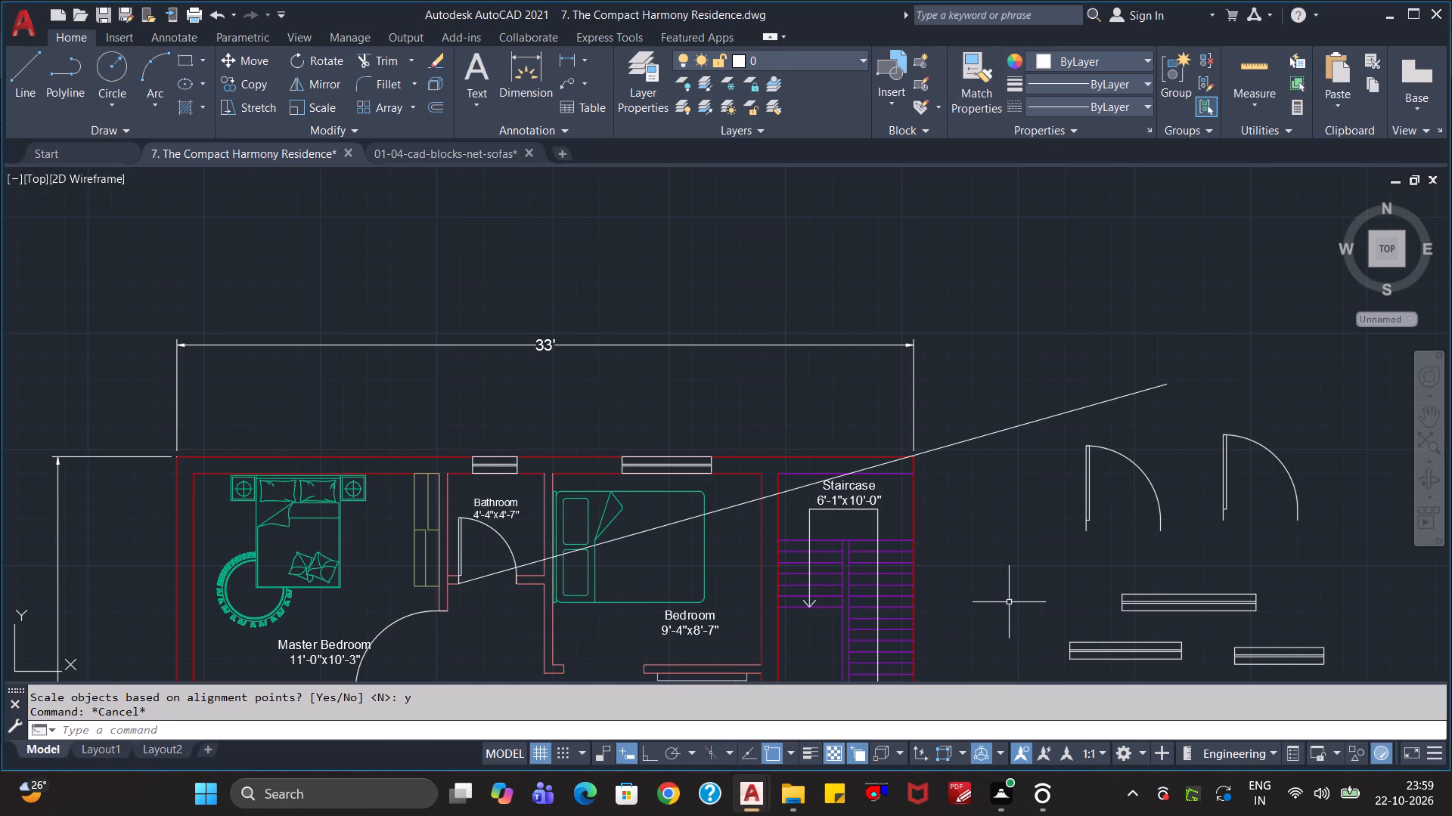
Align one of the two spare door blocks to the Bedroom opening's lower wall edge, hinged on the Bathroom side, scaling it to the alignment points.
middle_drag(1053, 610, 1016, 450)
middle_drag(965, 570, 988, 497)
click(1072, 271)
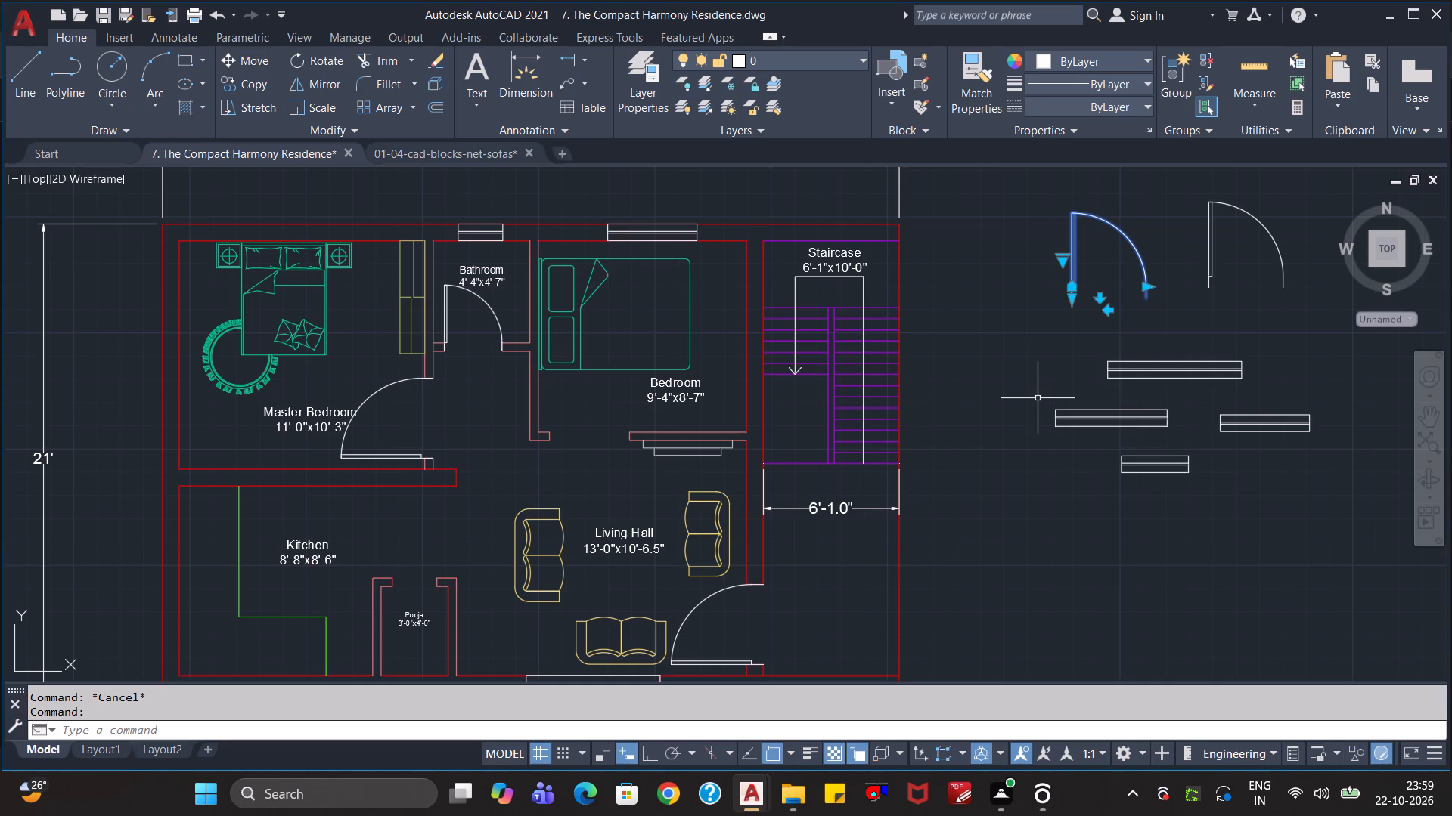
text(al)
key(Return)
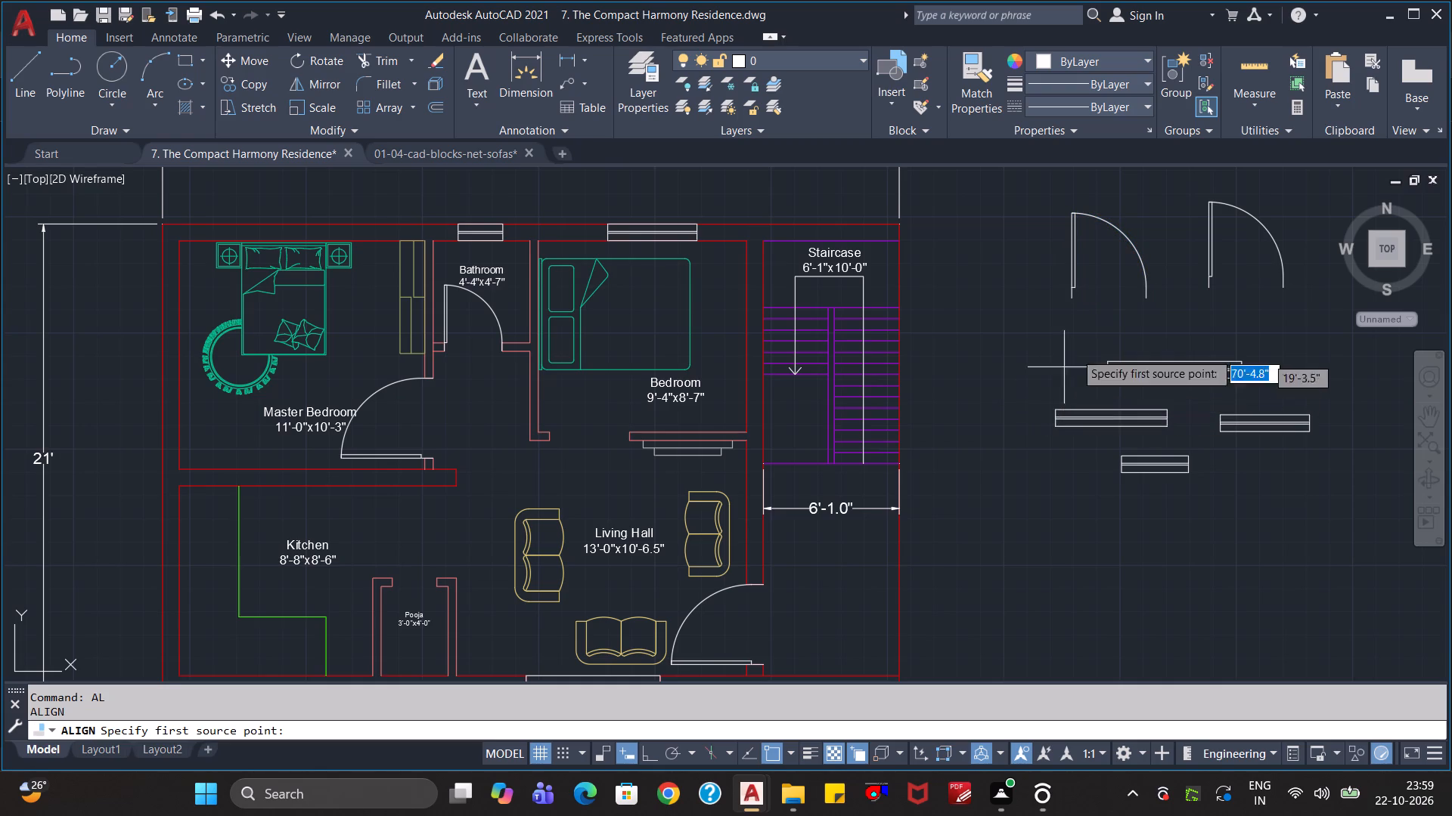
click(1072, 304)
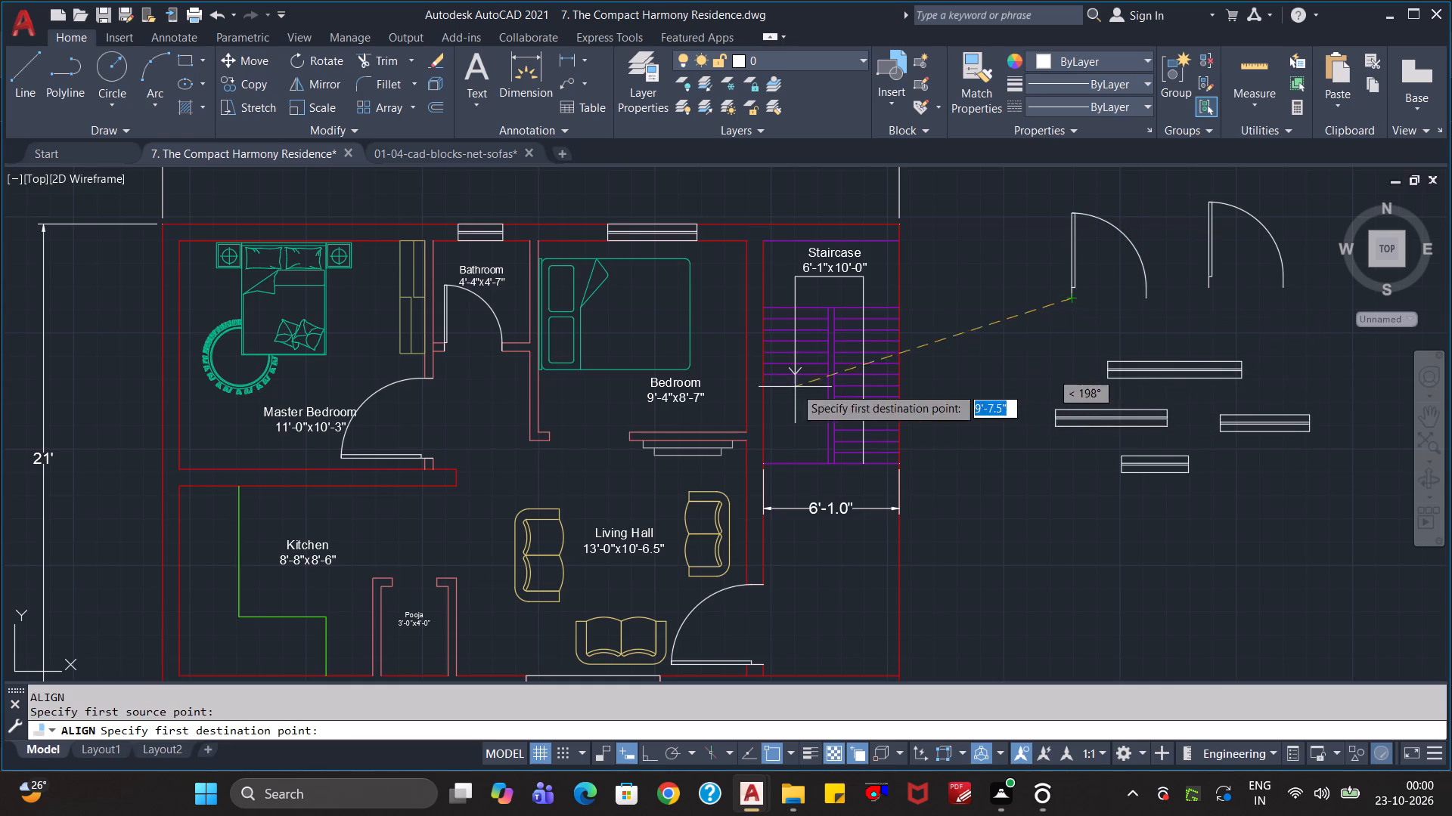
click(552, 442)
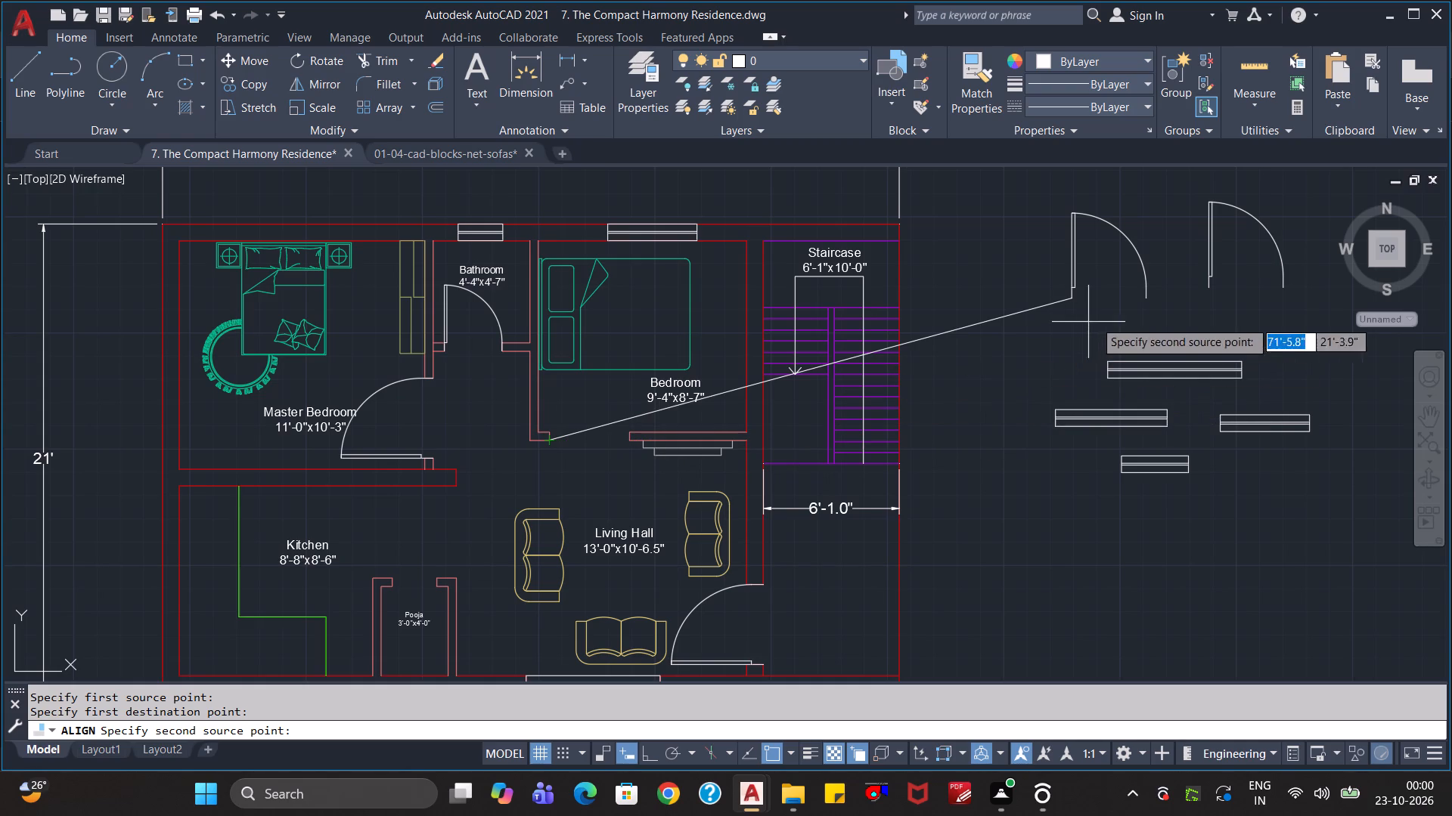
click(1149, 302)
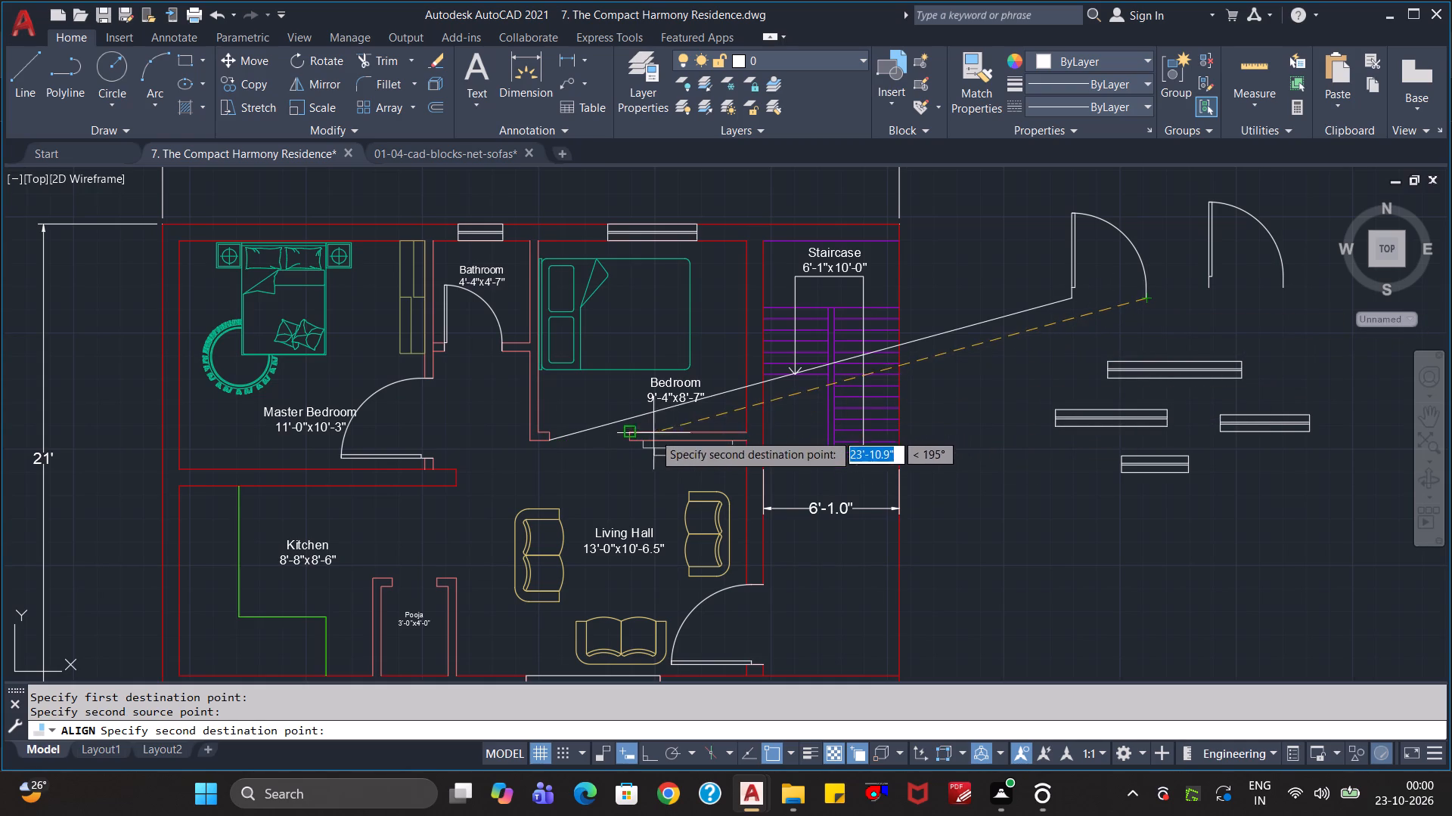
click(626, 441)
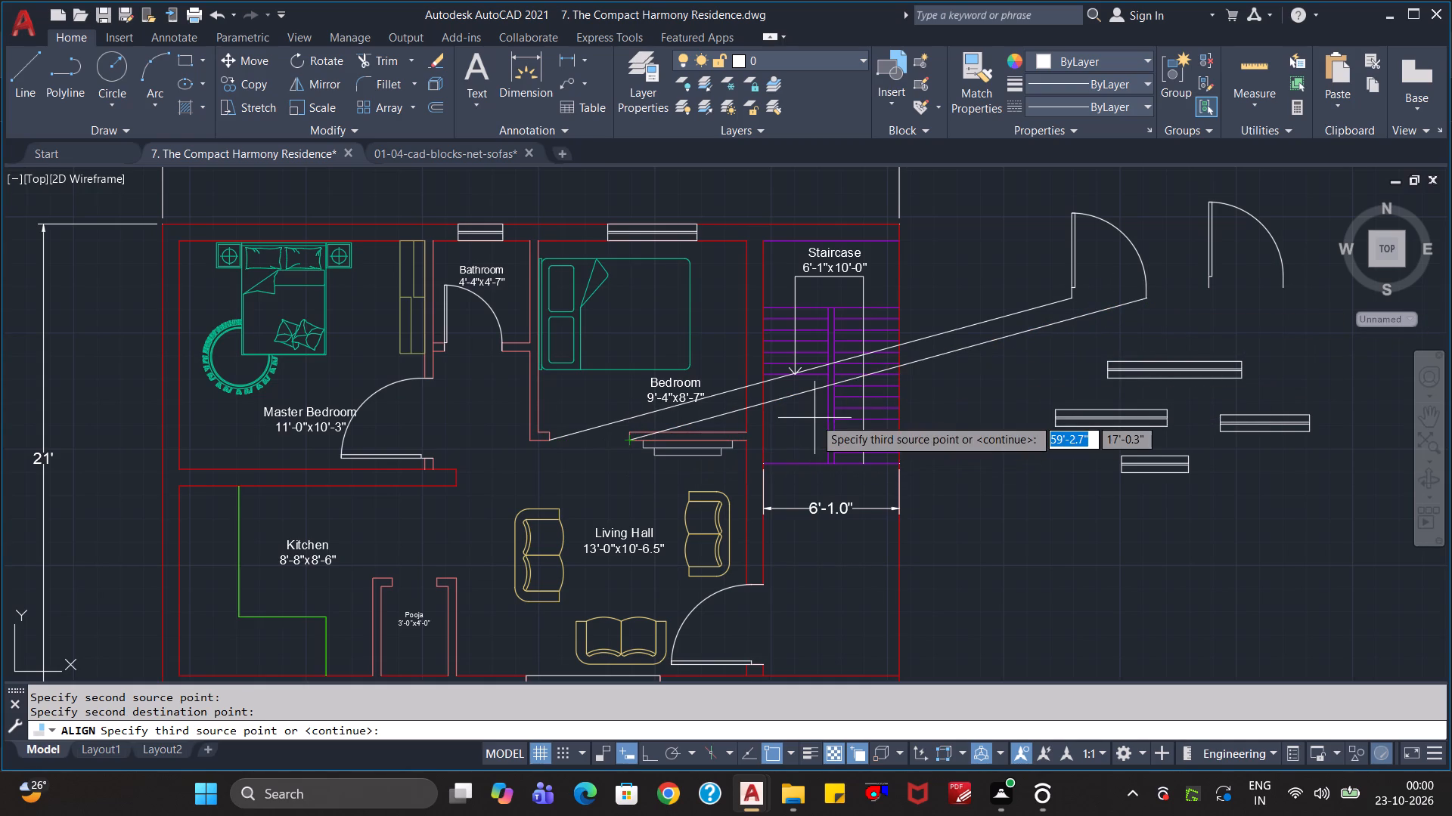
key(Return)
key(y)
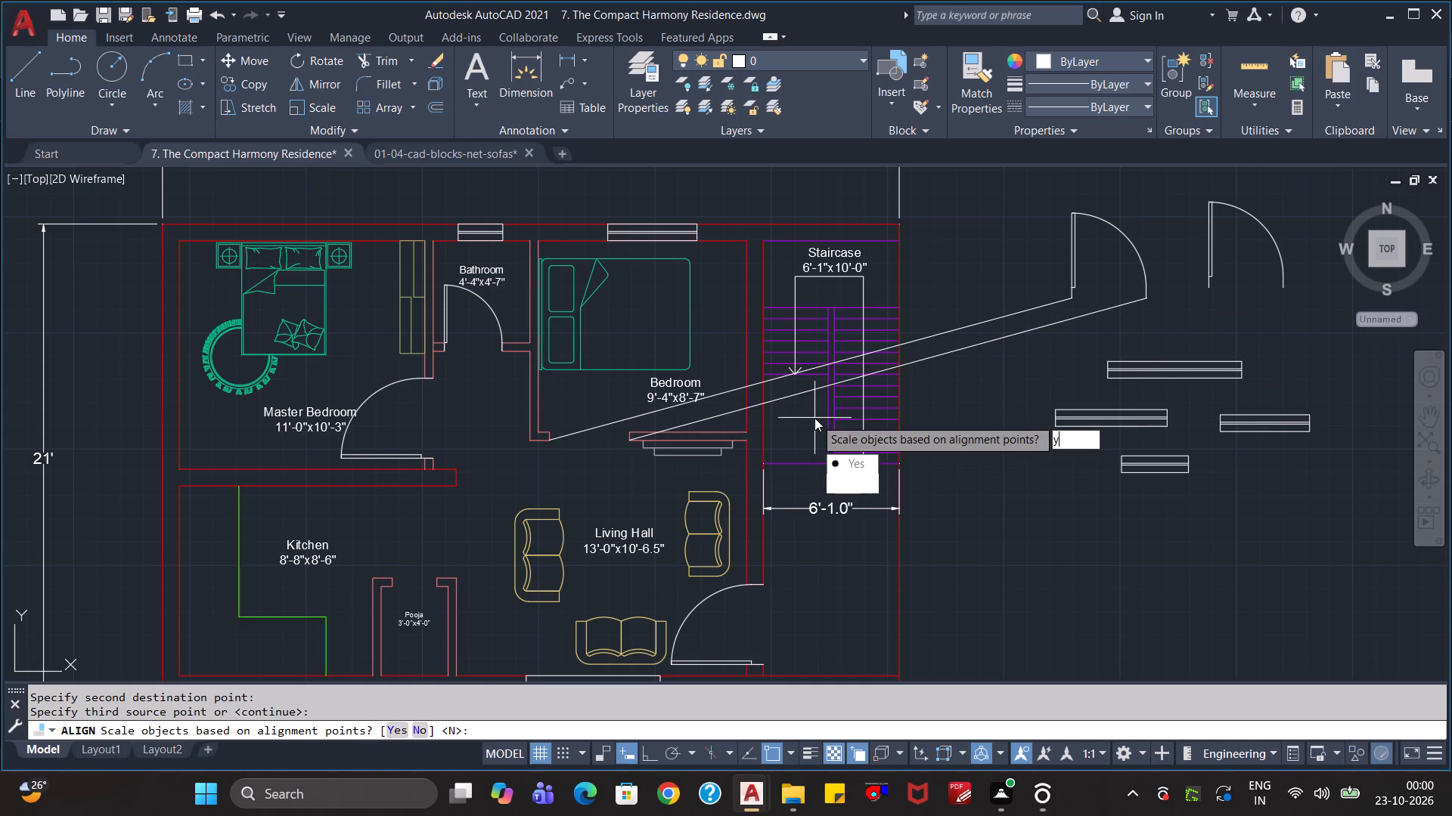
key(Return)
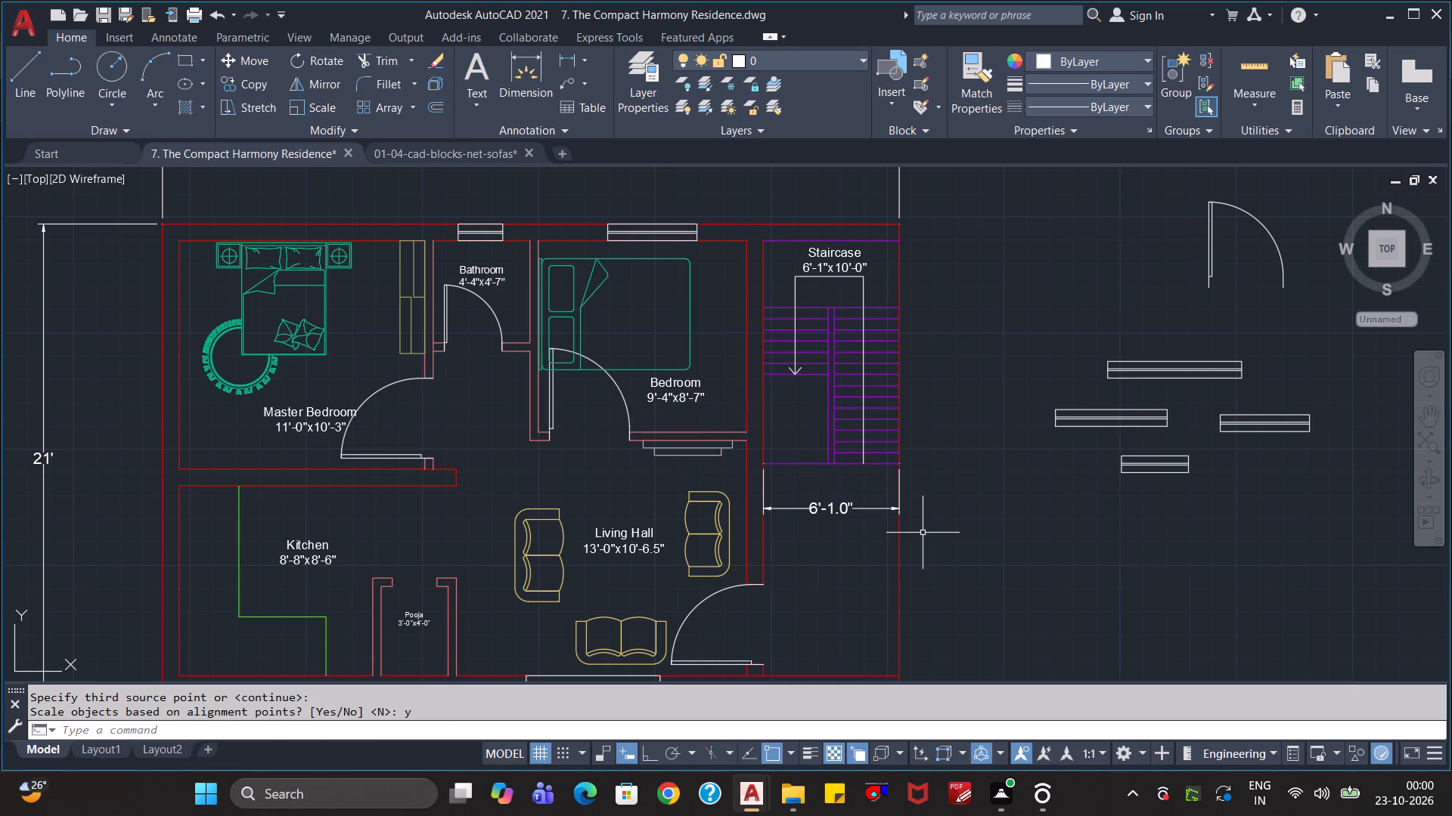
Scale the Bedroom's bed down by a factor of about 0.8 from its lower corner at the foot end.
scroll(926, 536, down, 2)
scroll(926, 536, up, 3)
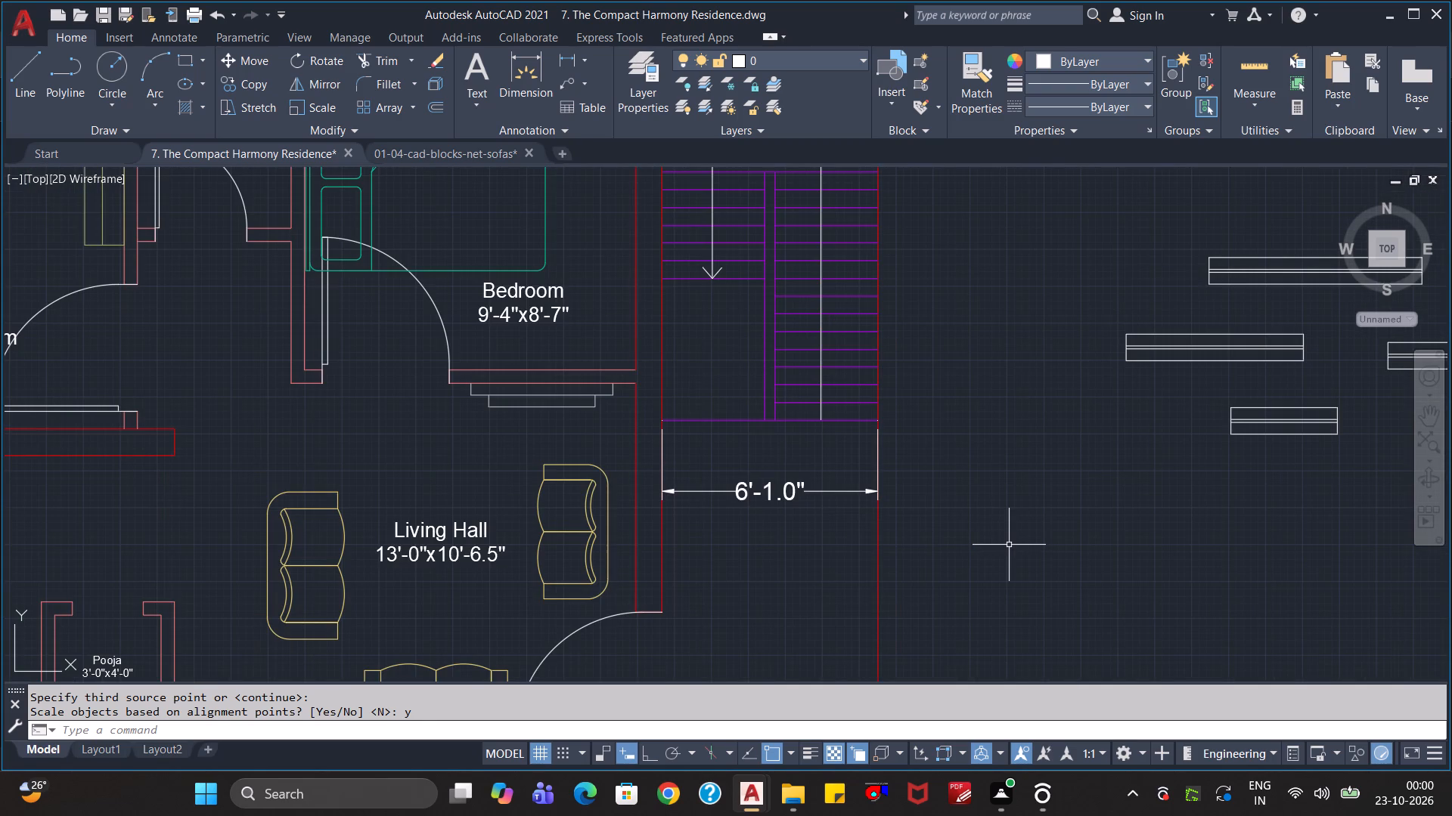
scroll(1009, 545, down, 1)
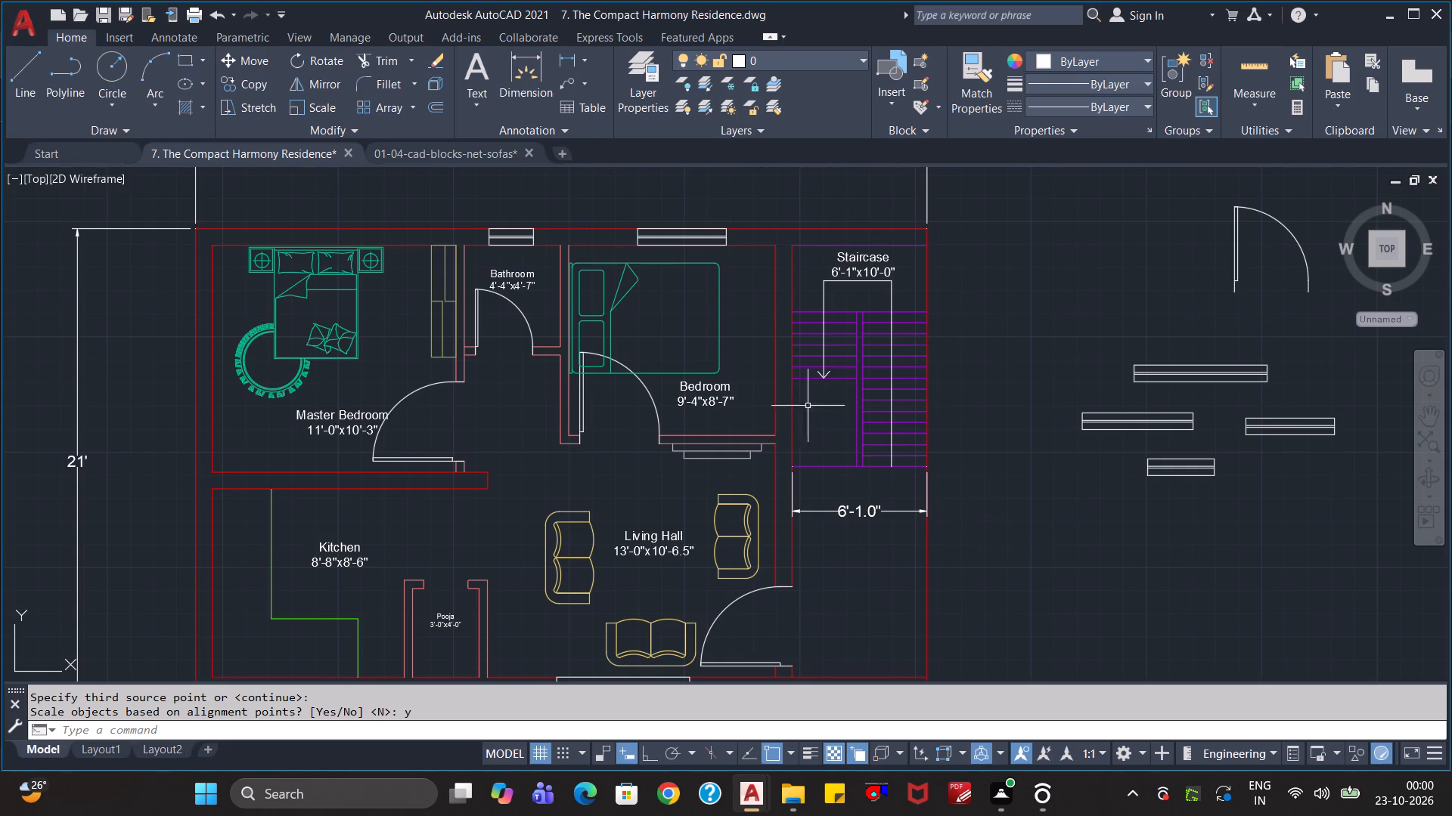
click(753, 329)
click(694, 336)
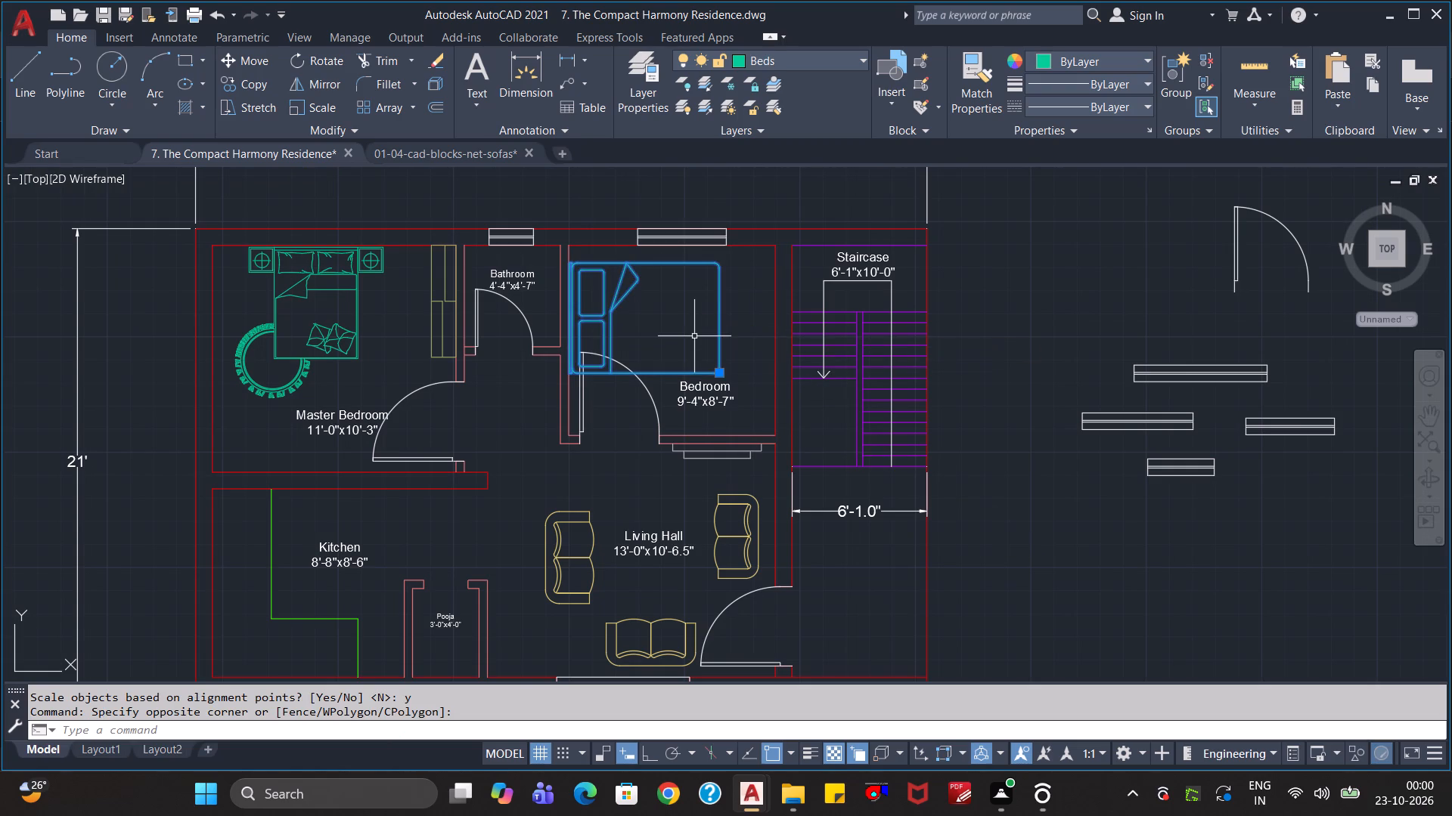
text(sc)
key(Return)
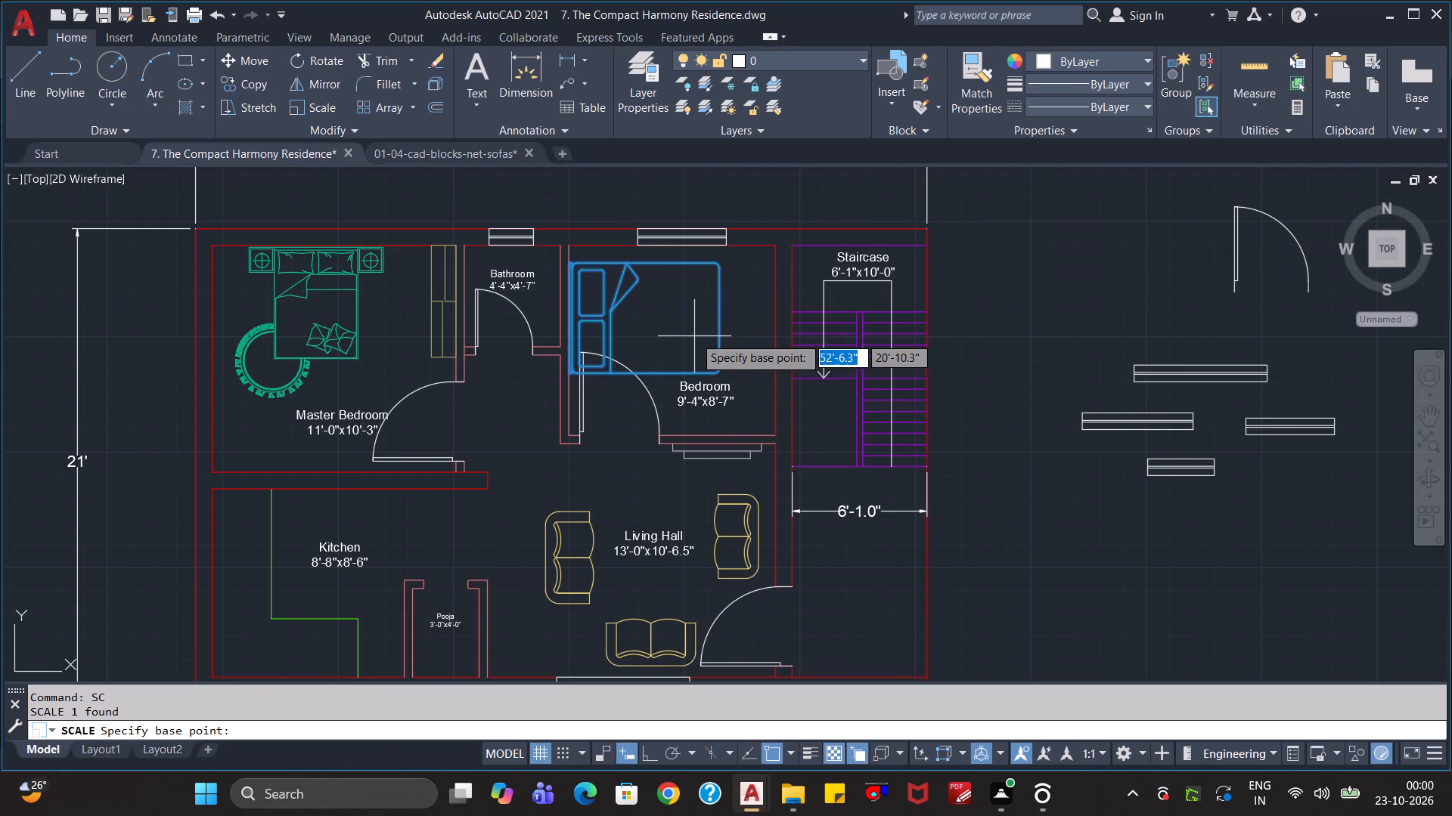
click(719, 366)
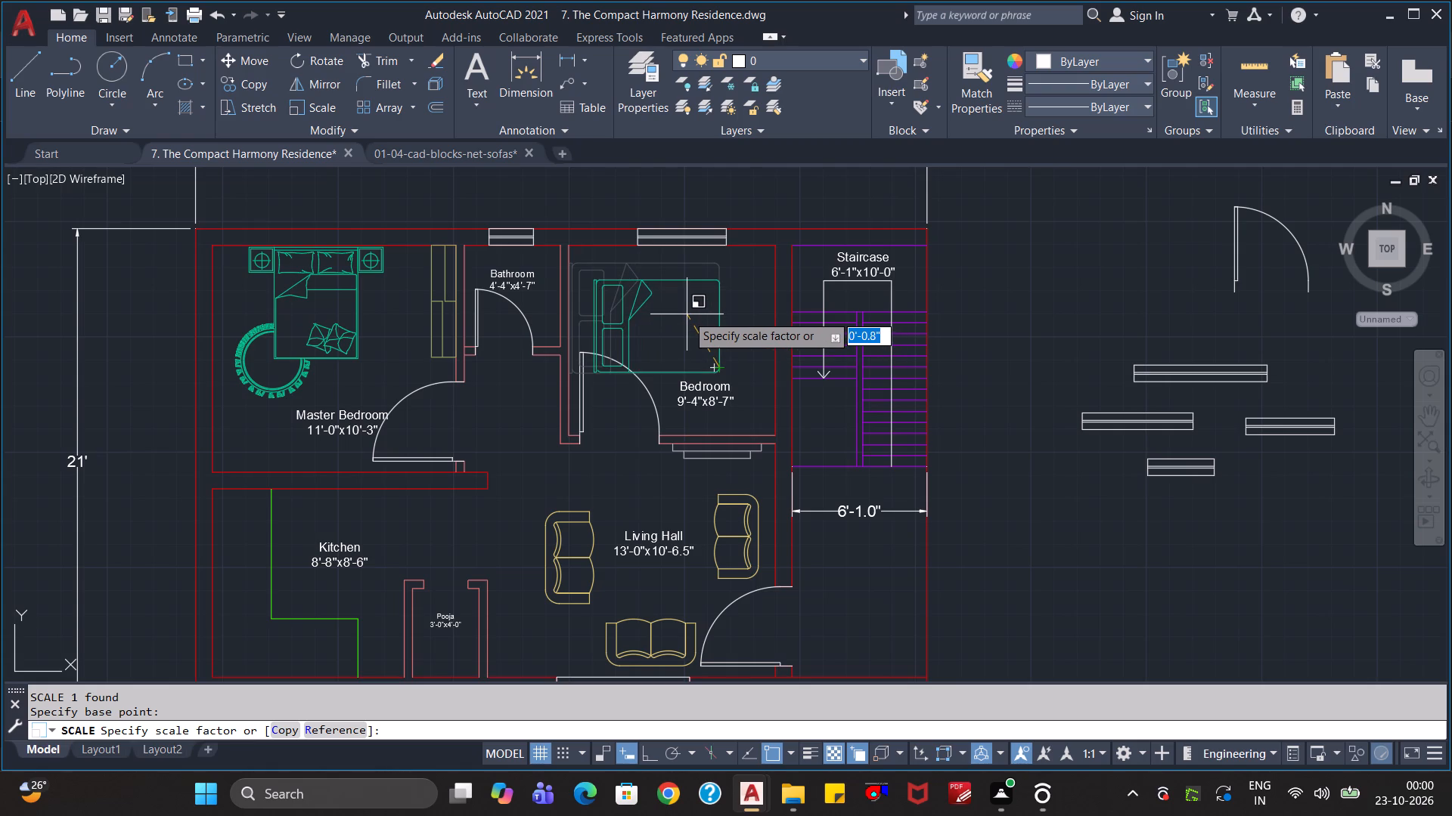
click(687, 314)
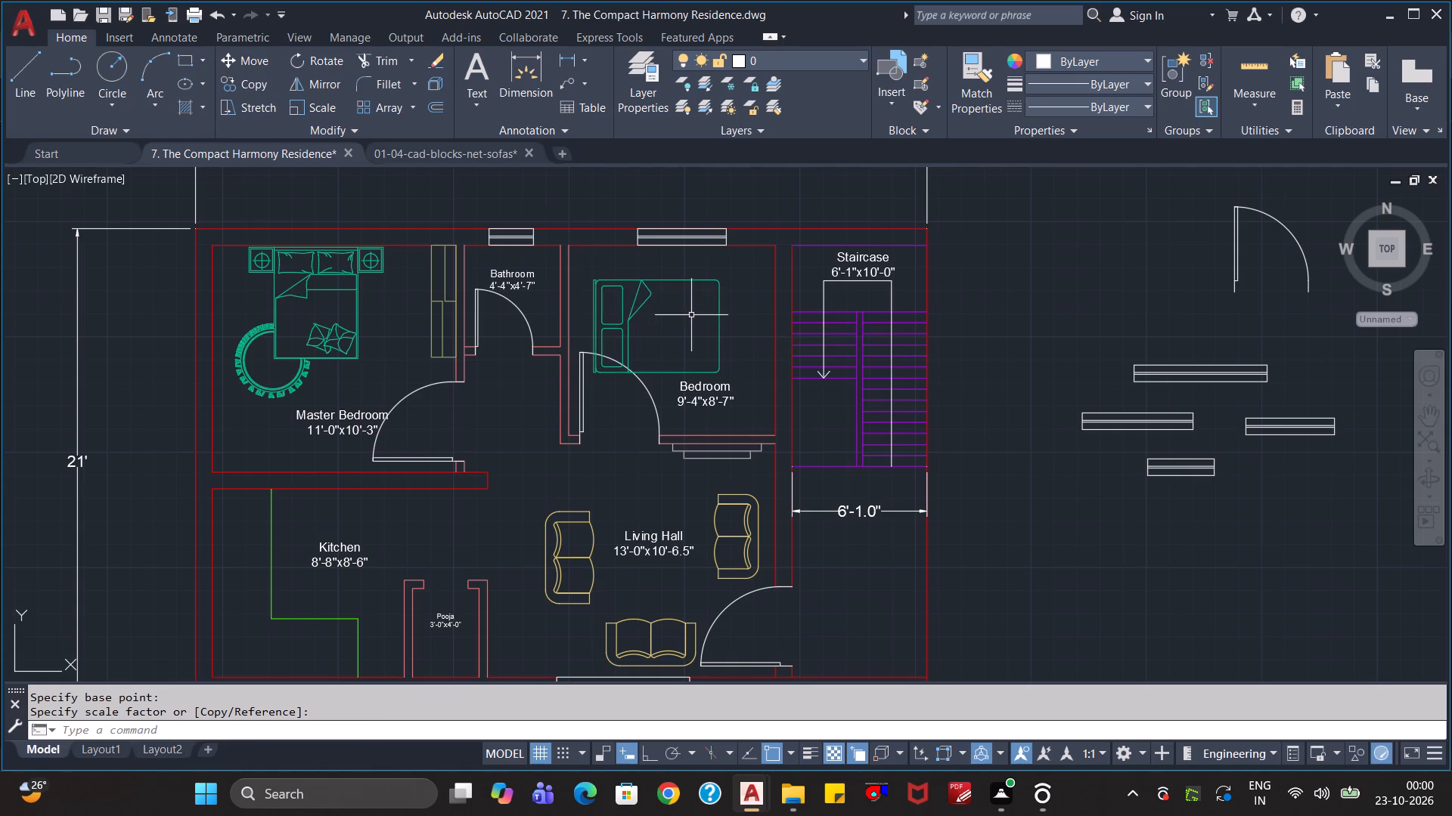
Move the Bedroom's bed about 1'-7" up and toward the Bathroom wall, into the room's upper corner clear of the door swing.
click(740, 319)
click(708, 330)
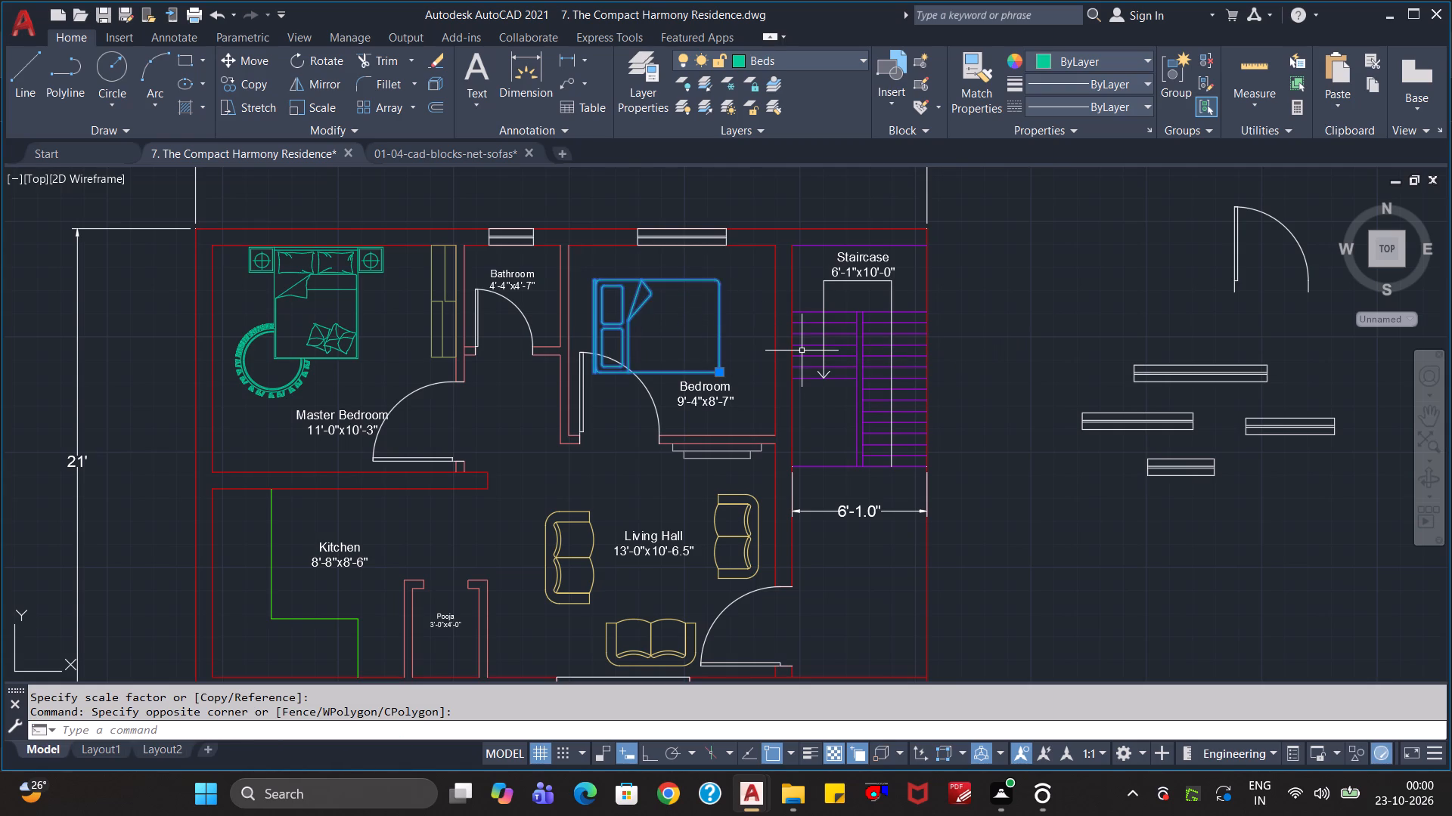
key(m)
key(Return)
click(712, 372)
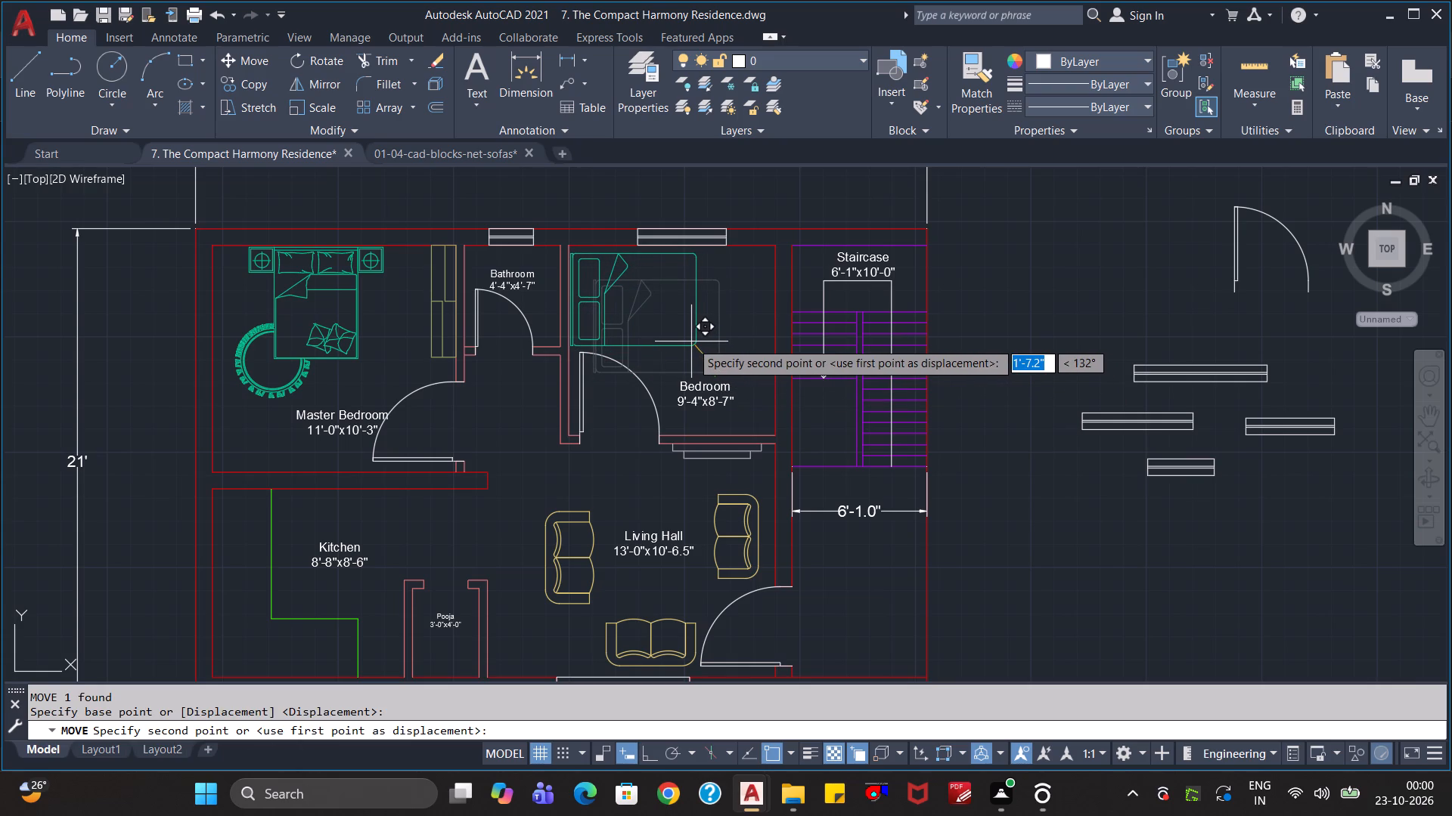
click(691, 342)
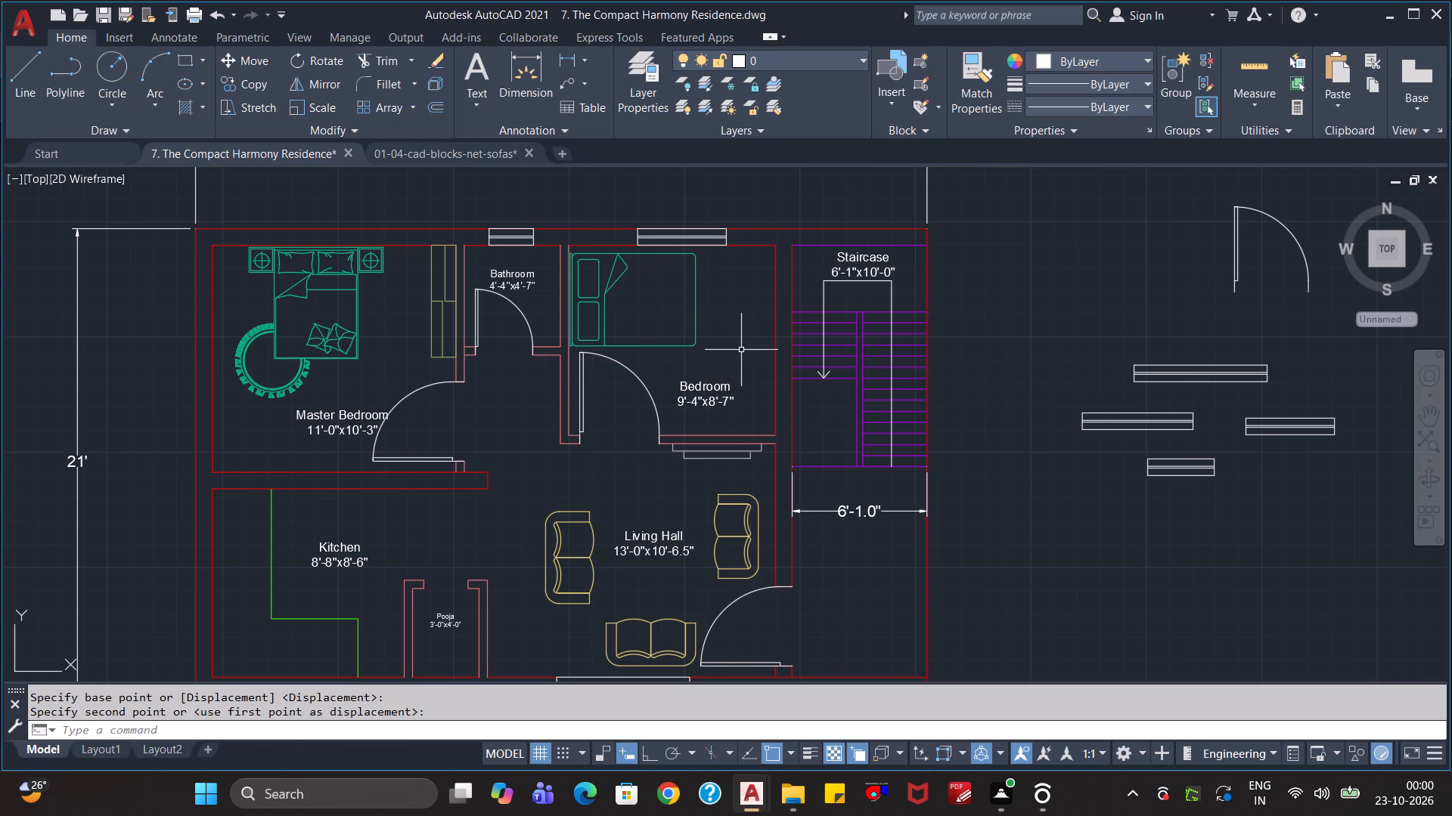
key(Escape)
key(Escape)
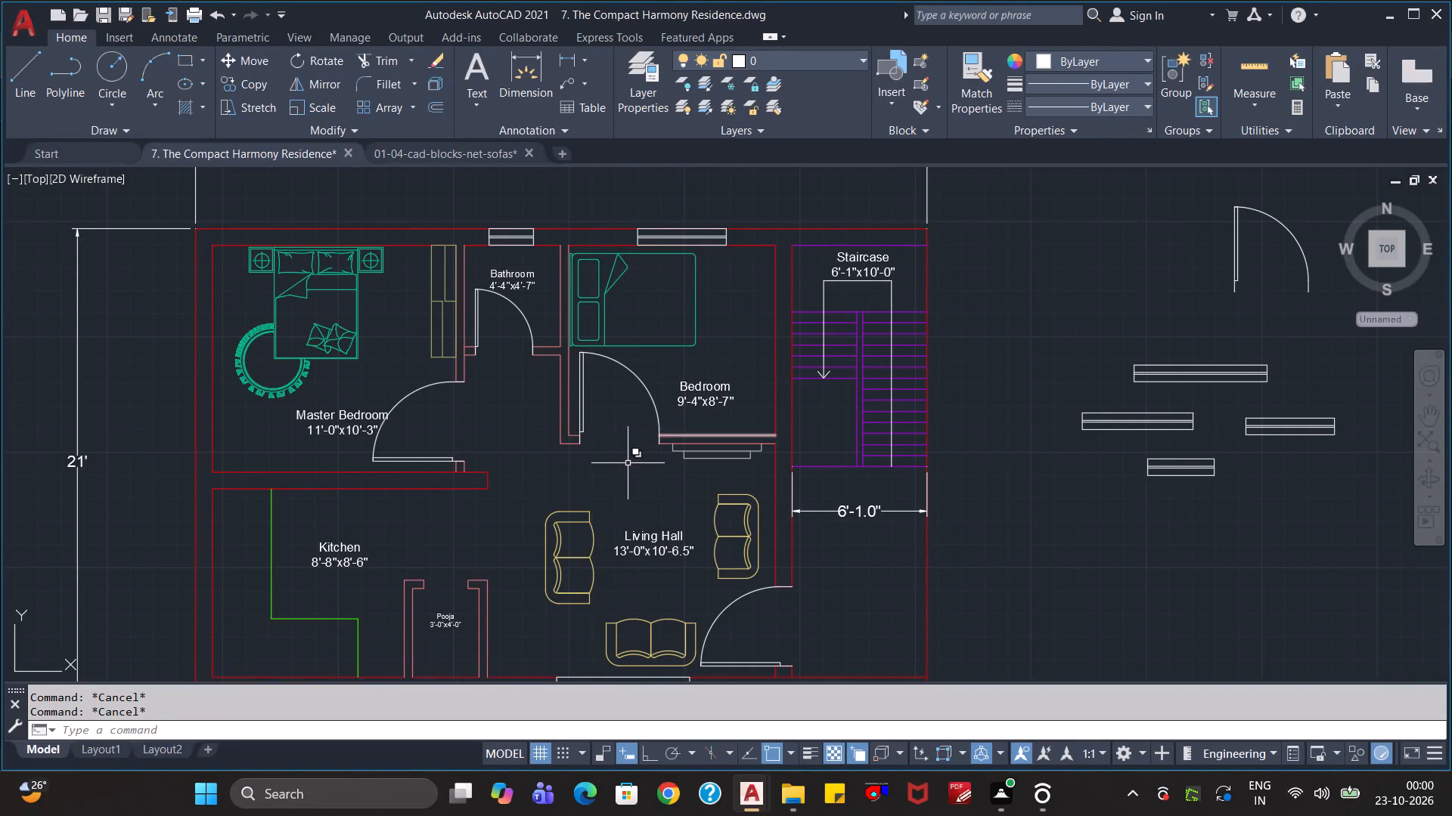
Measure the Master Bedroom door opening and the surrounding passage walls with Quick measure.
scroll(622, 460, up, 1)
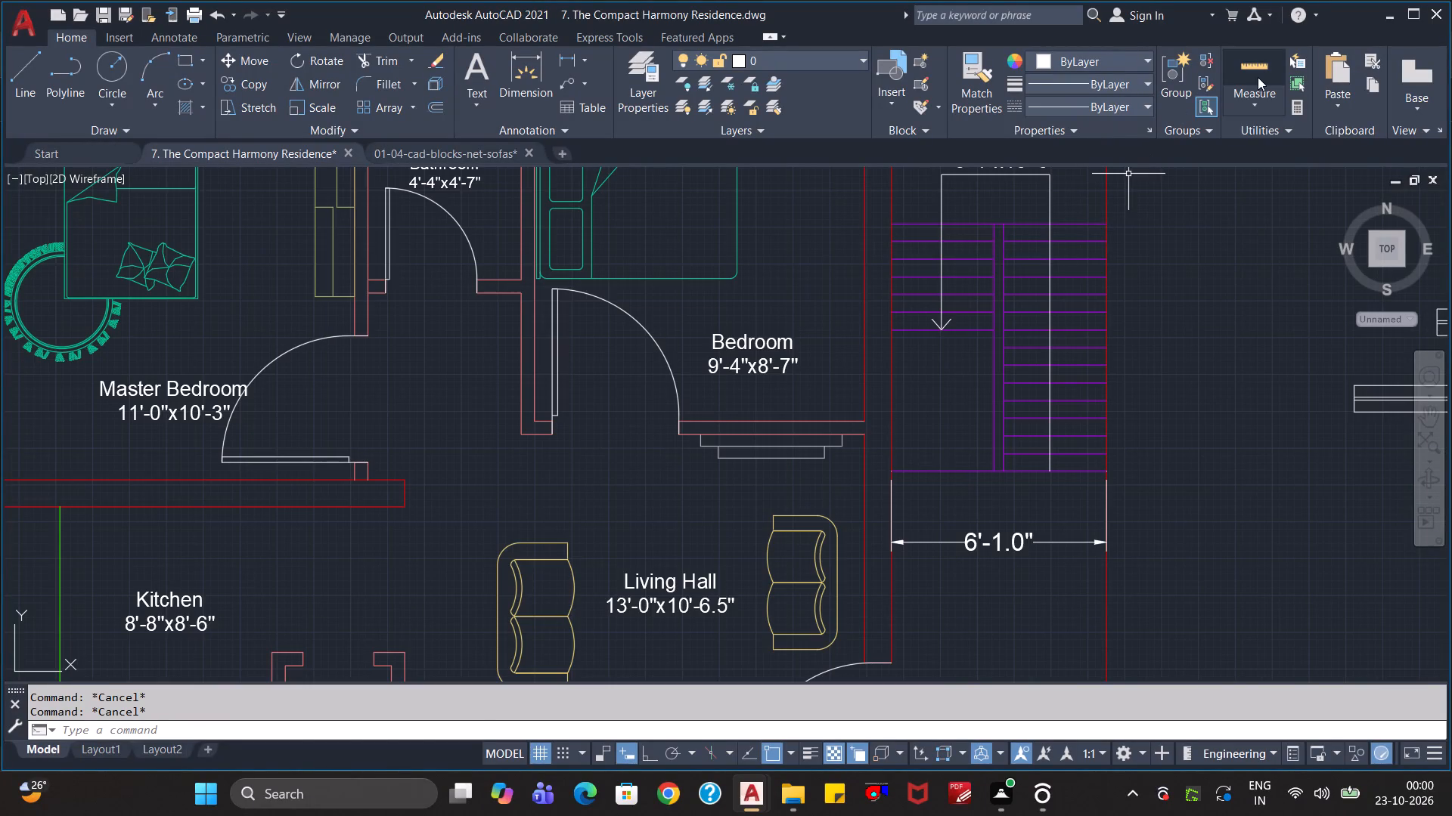
click(1258, 77)
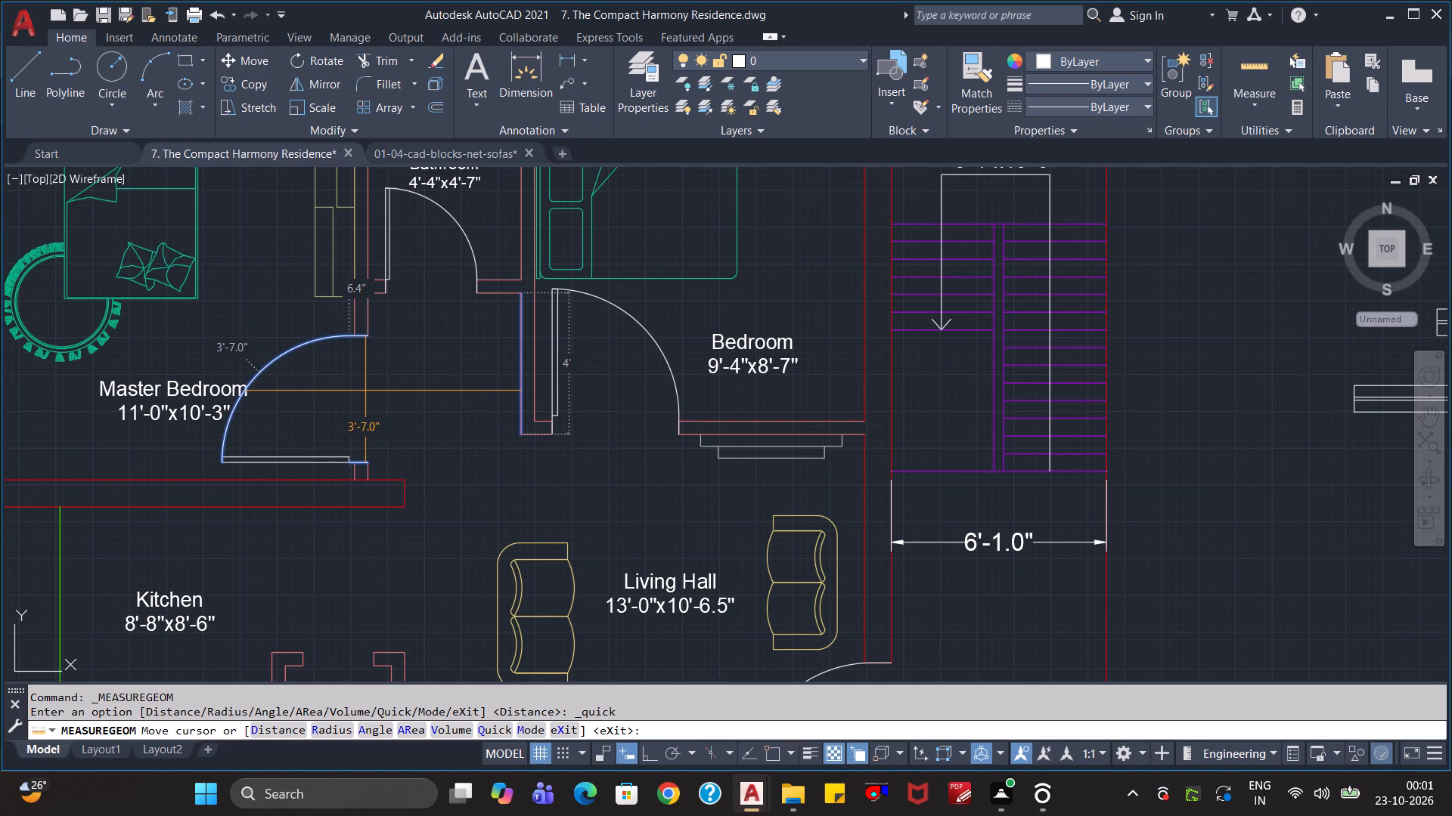
key(Escape)
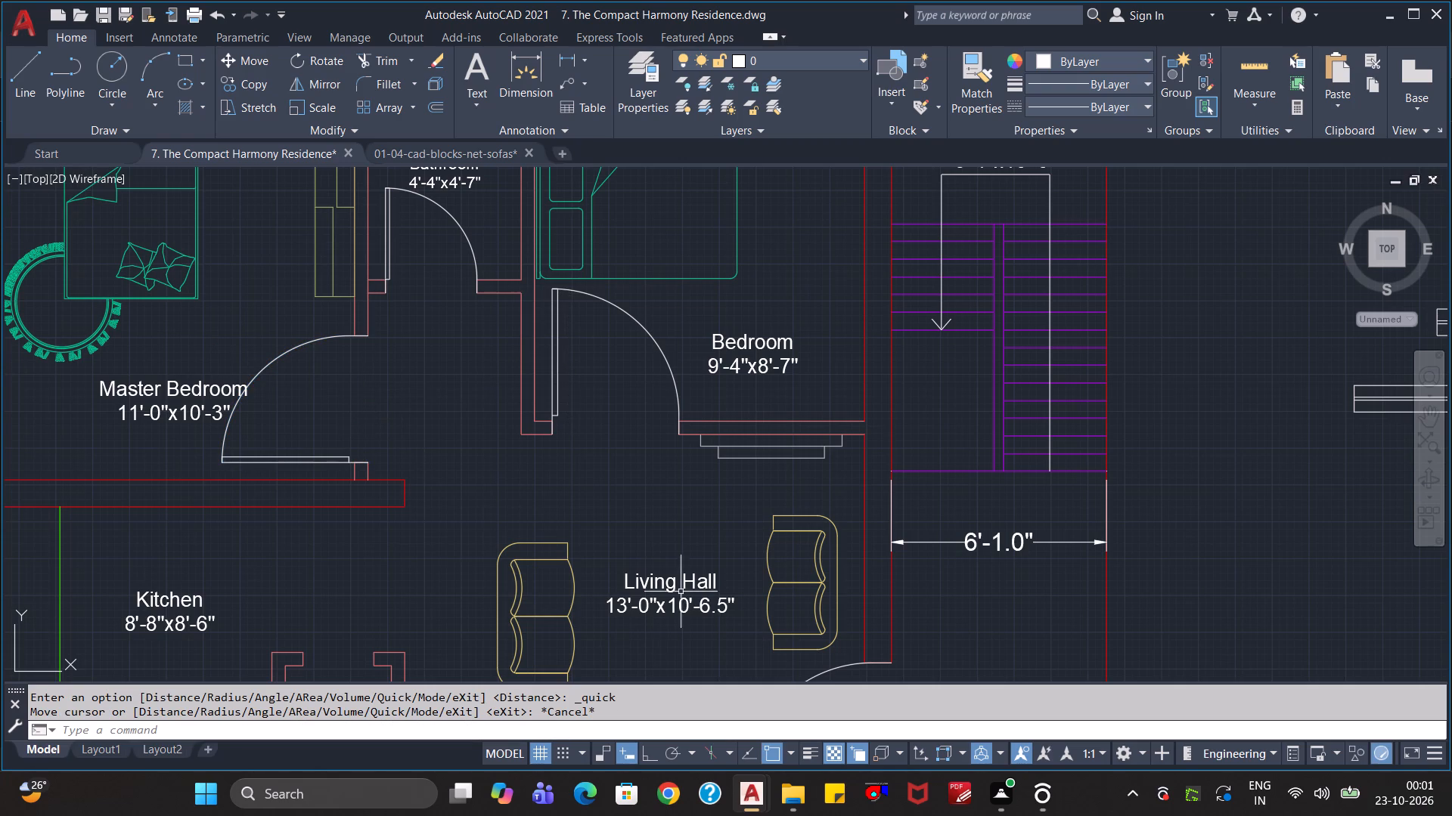
Browse the architectural tool palette samples and the House Designer blocks in DesignCenter for fixtures to use in the plan.
scroll(690, 580, down, 2)
middle_drag(802, 655, 845, 571)
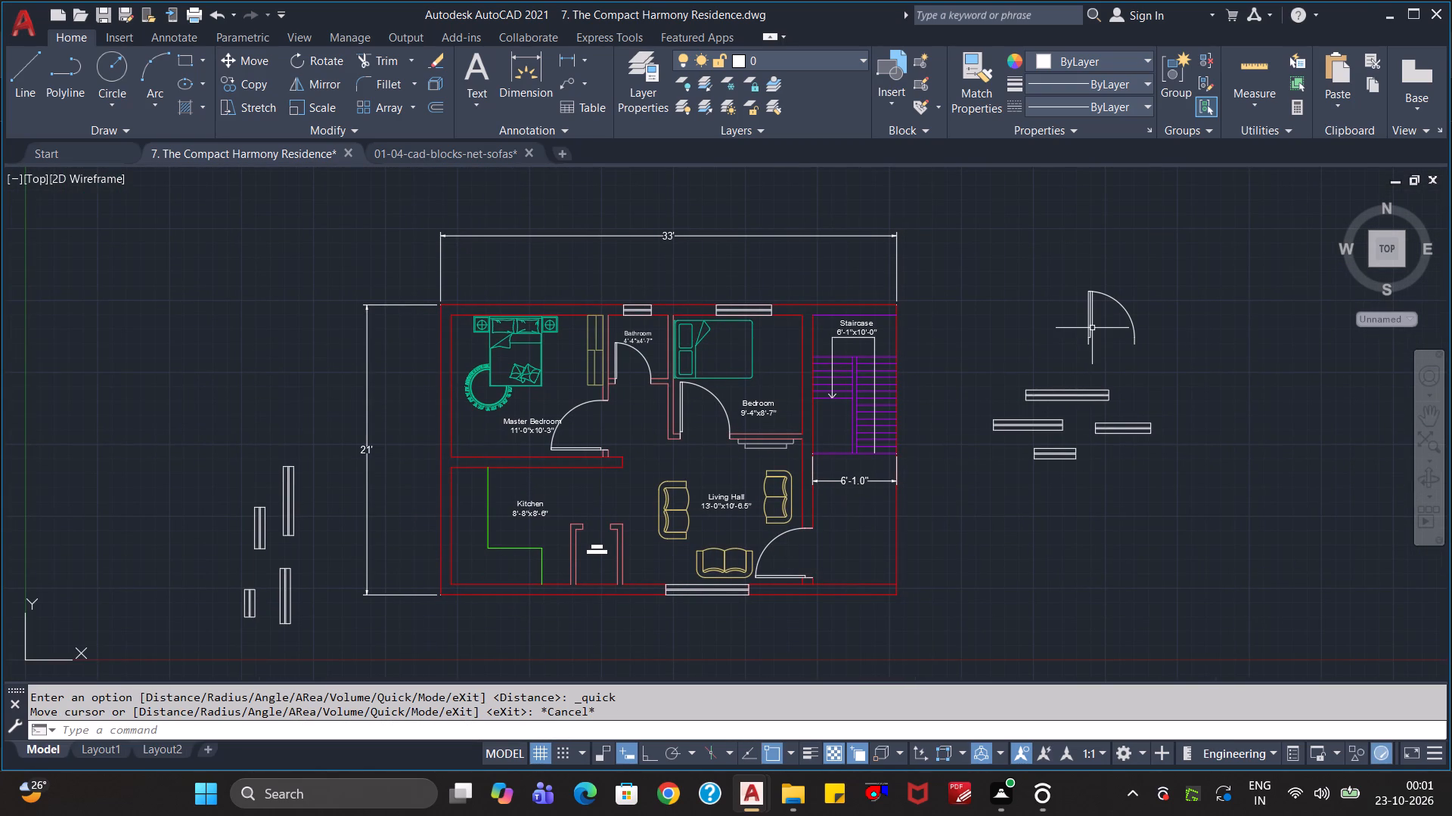
click(1204, 301)
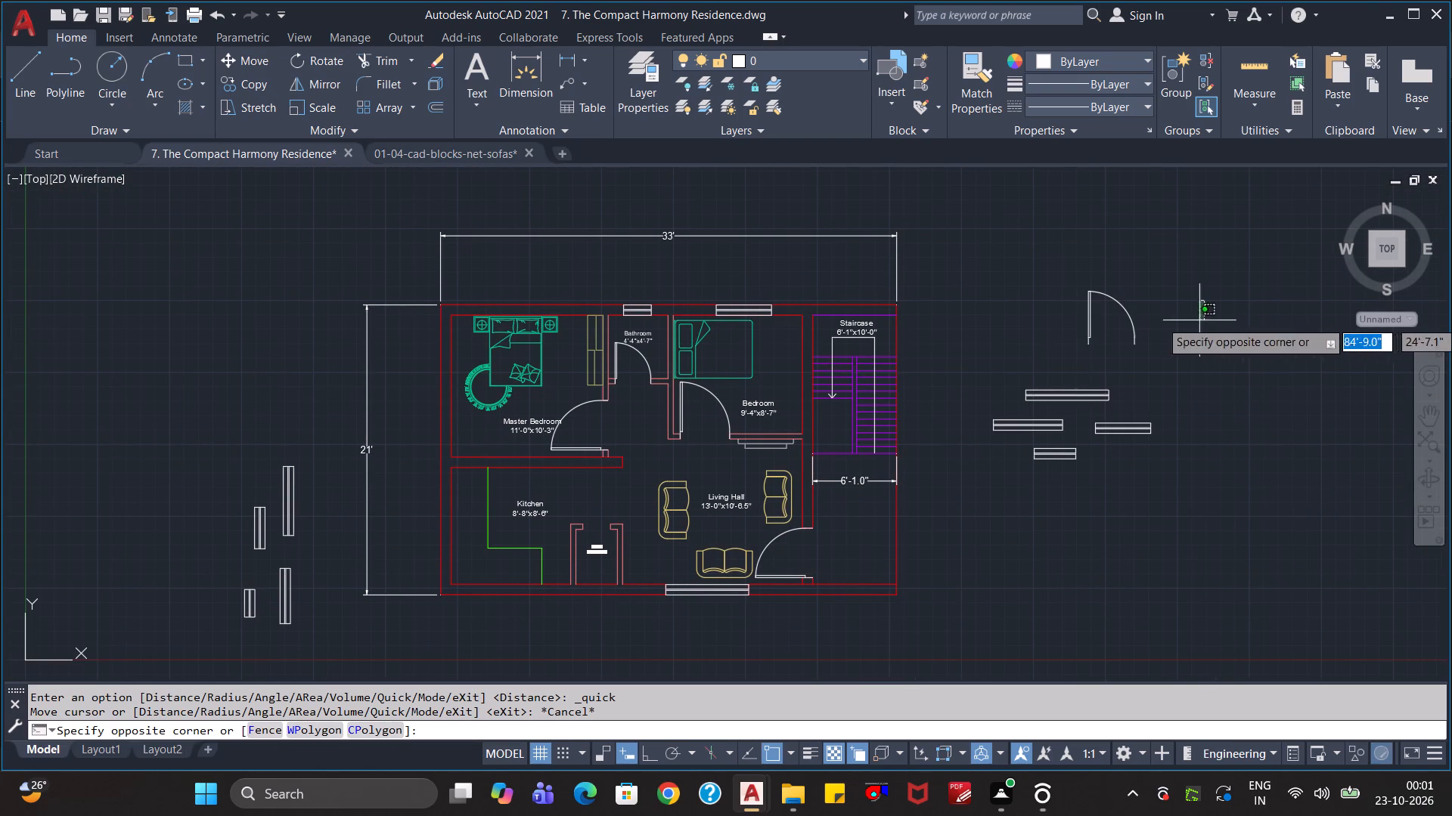
click(1204, 320)
key(ctrl+3)
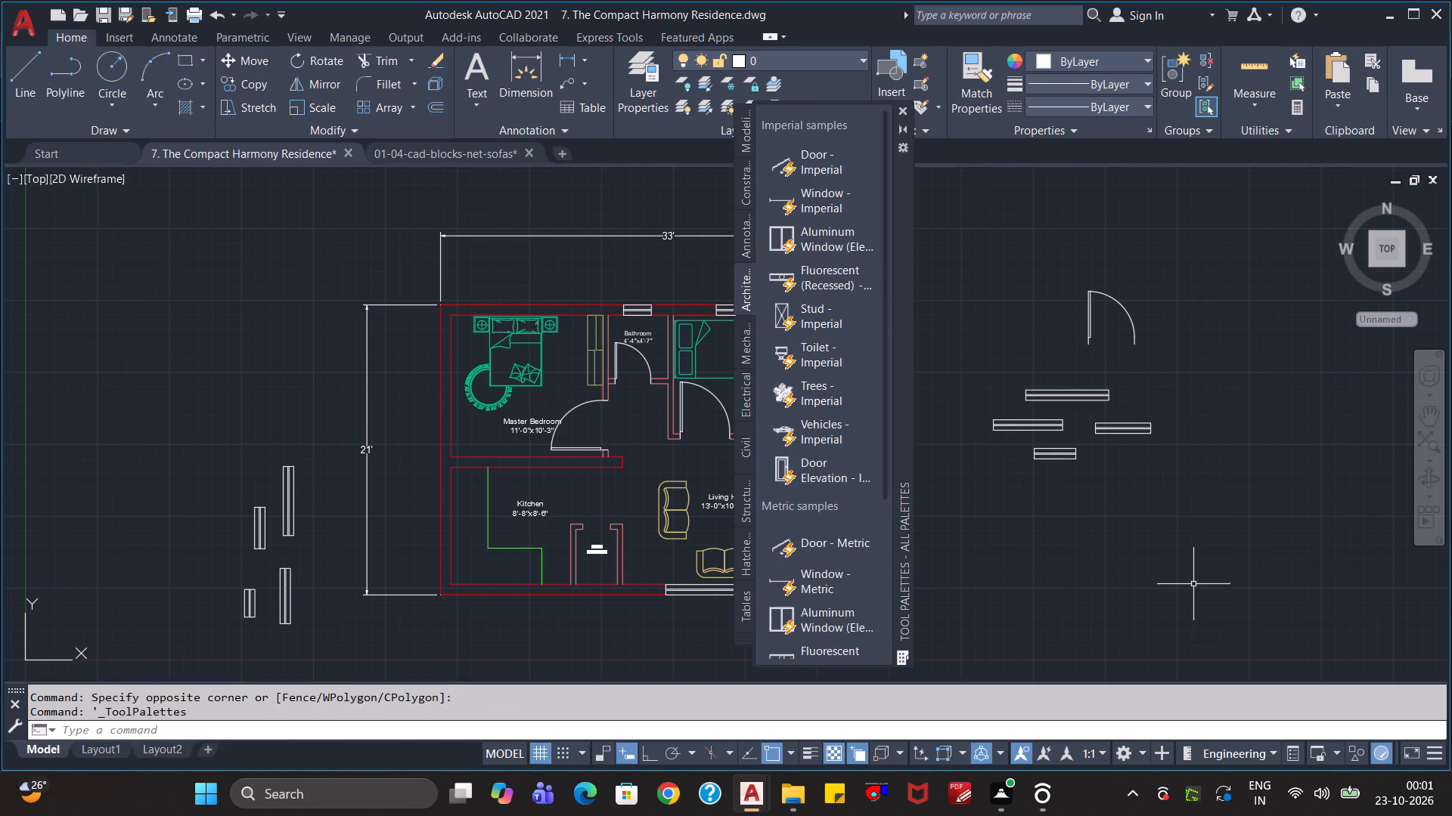
scroll(855, 422, down, 2)
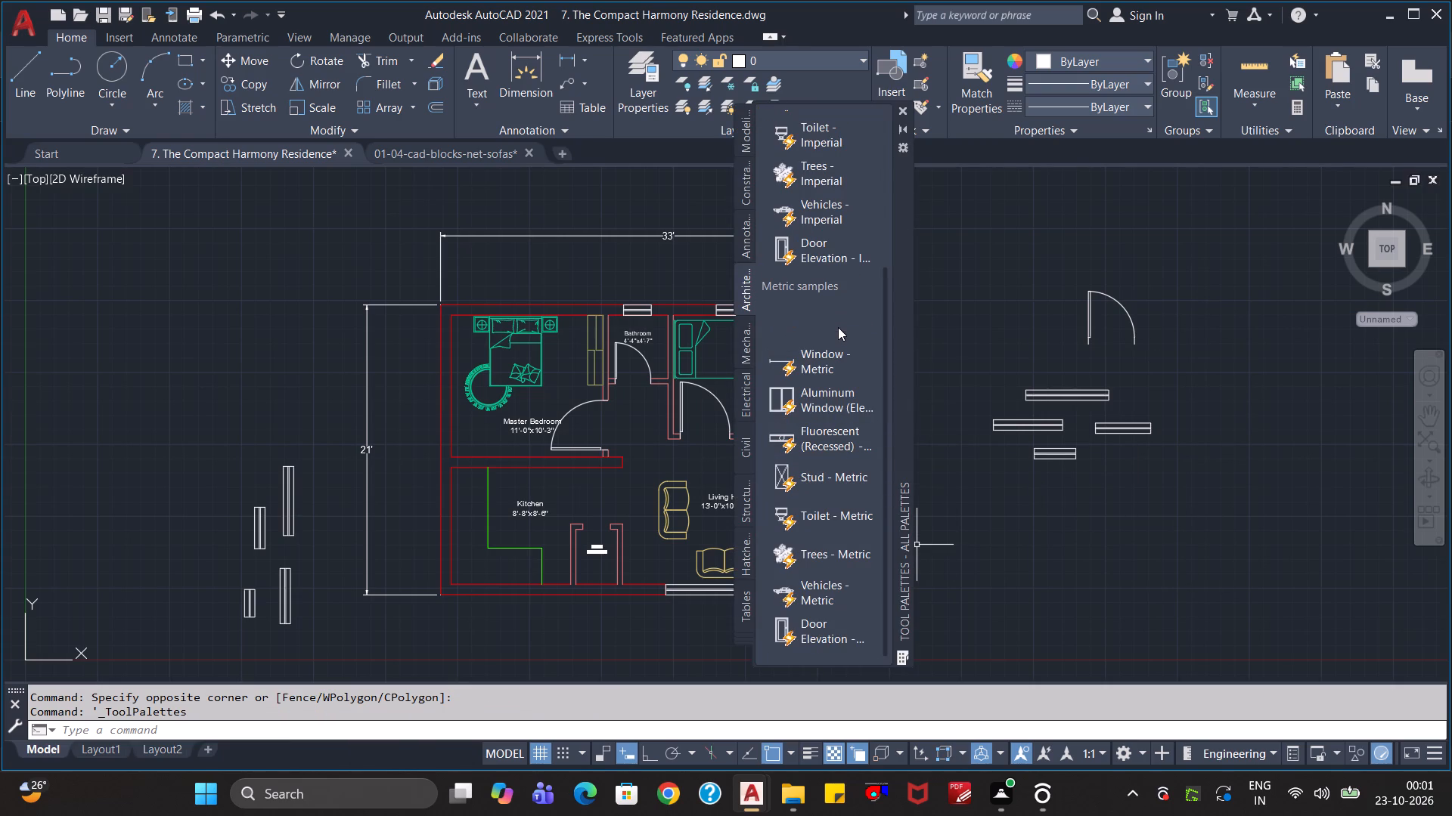
scroll(828, 369, down, 2)
scroll(828, 377, up, 4)
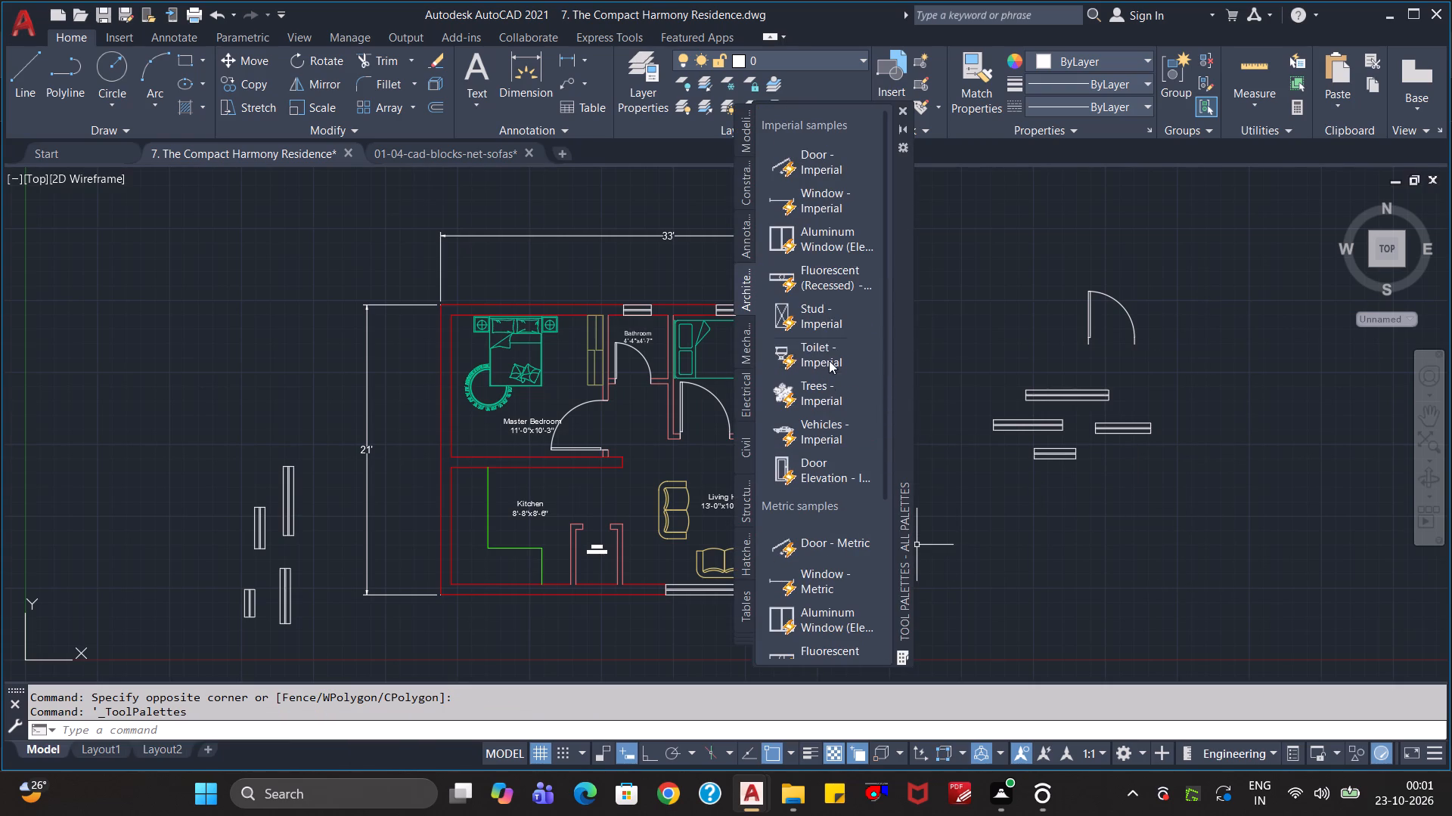
click(904, 110)
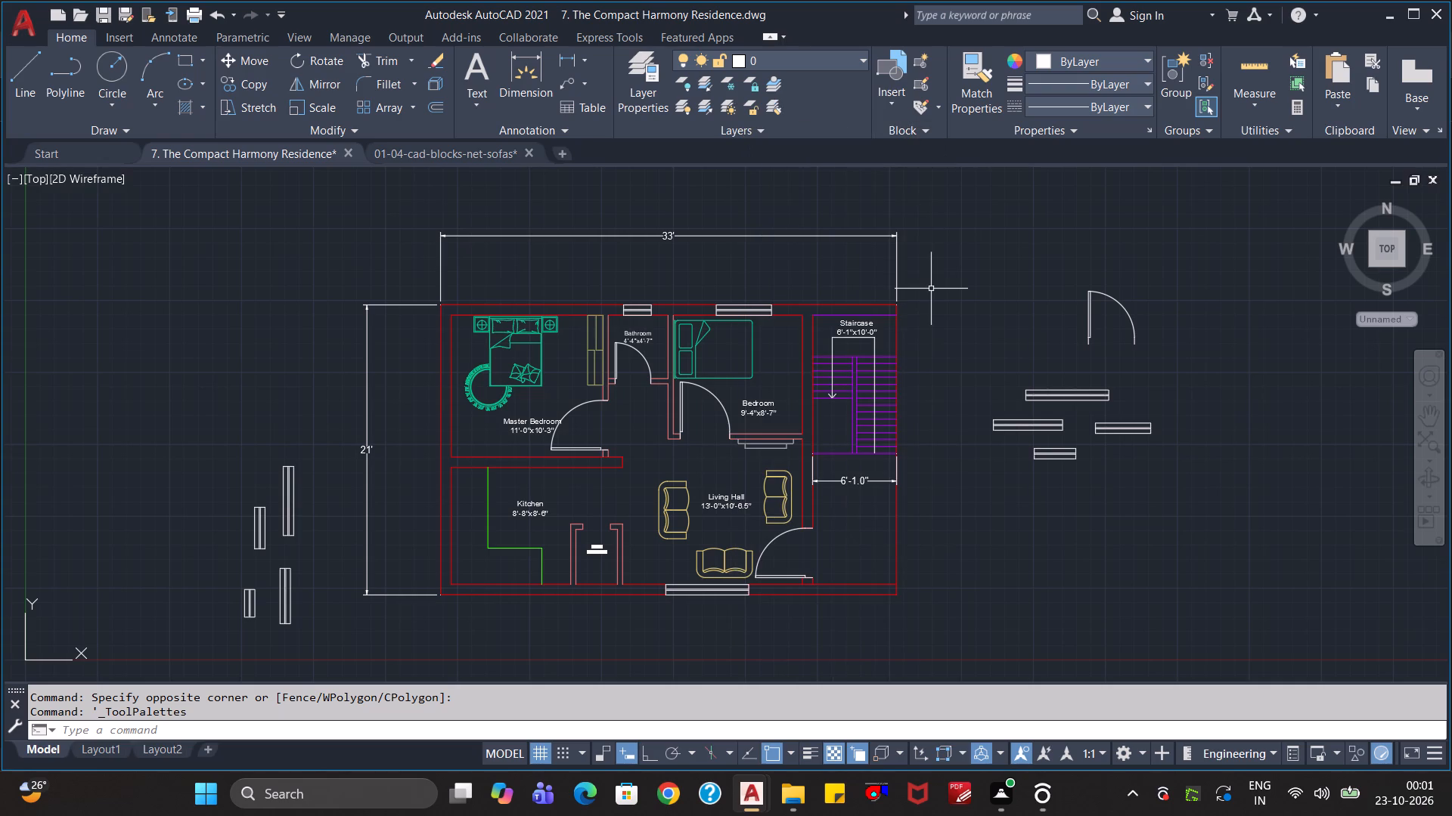
key(ctrl+2)
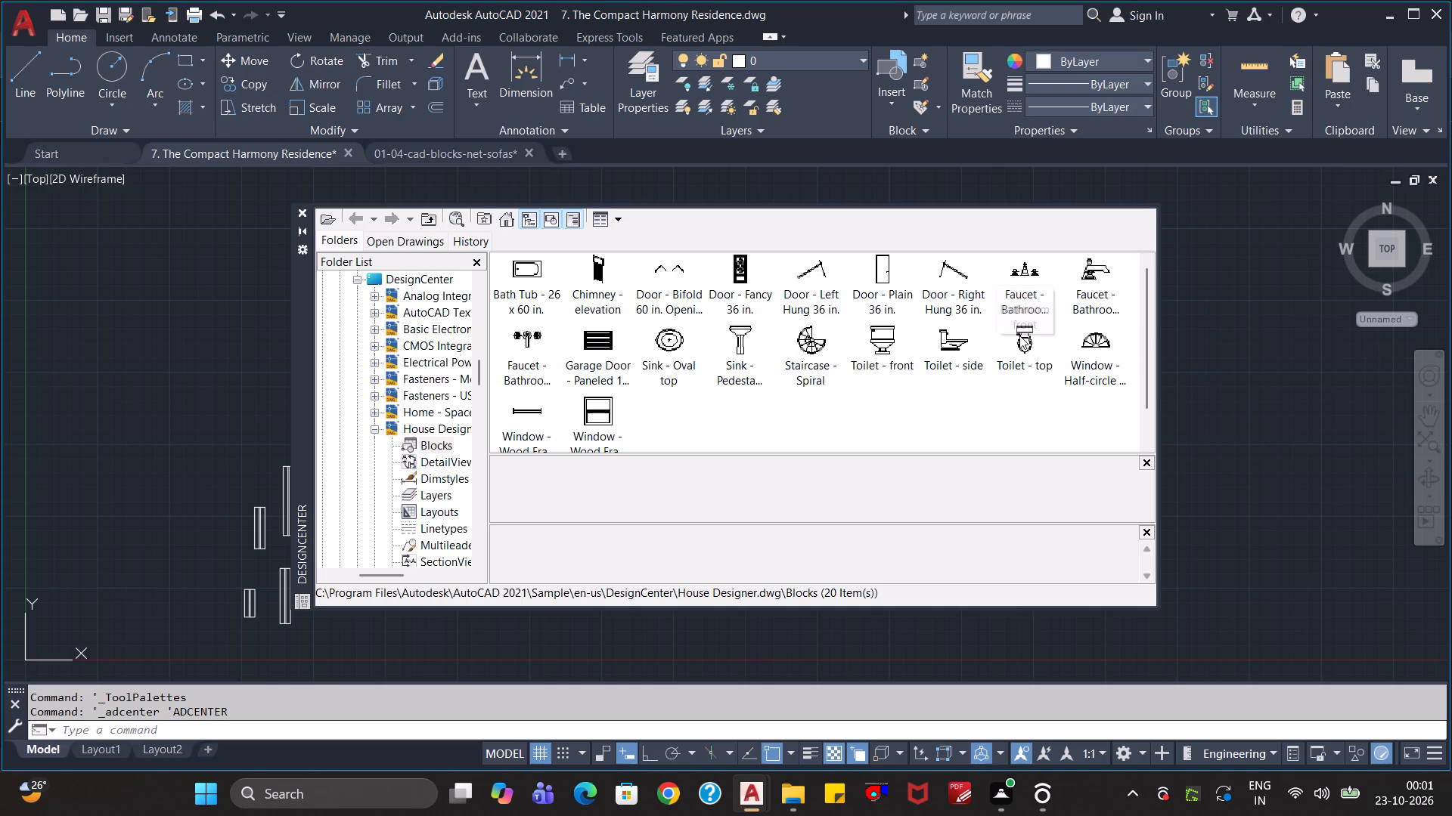
click(305, 208)
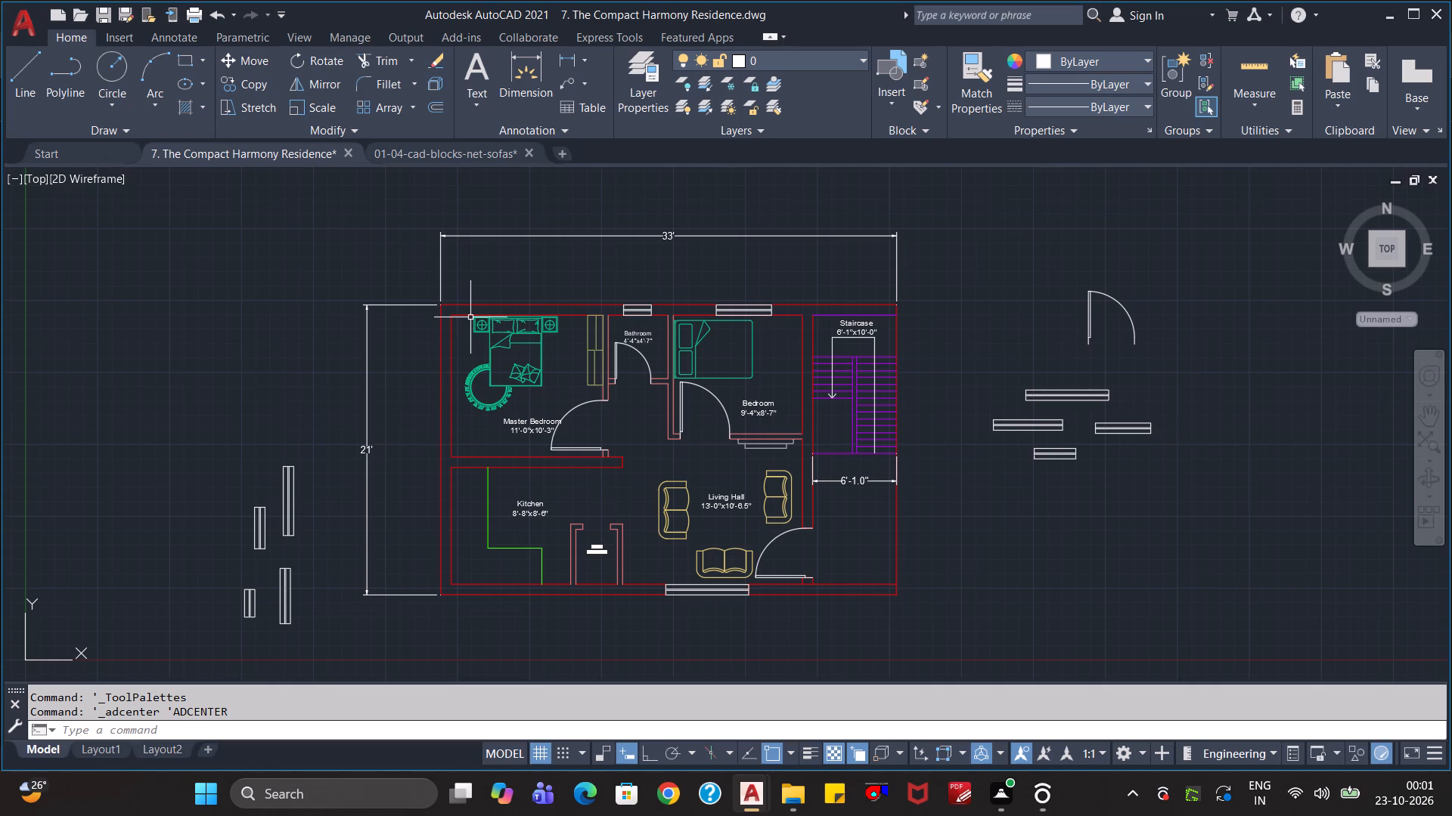
Browse the block folders in Fuji Uploading plans for a drawing to open.
key(ctrl+o)
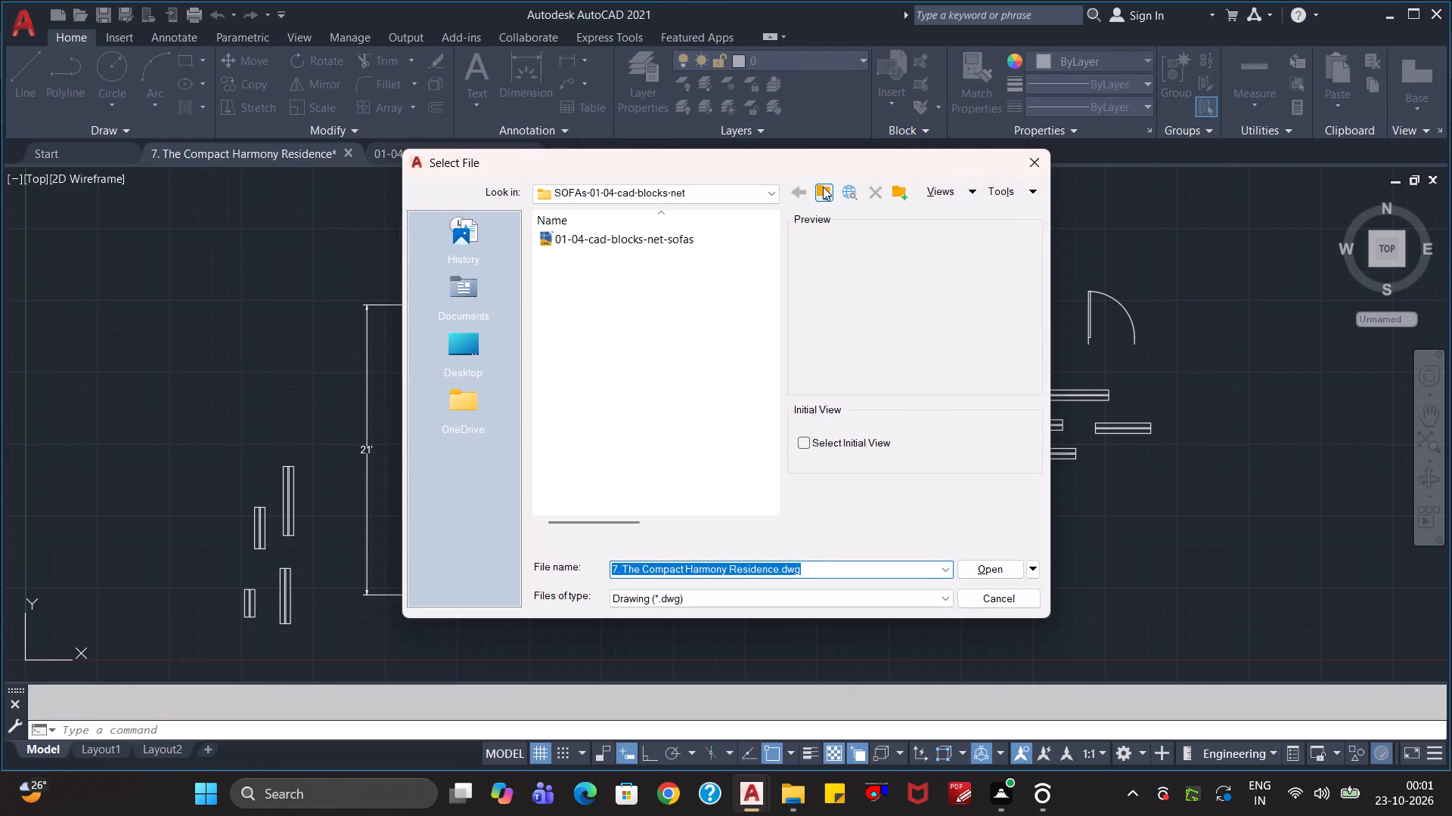
click(823, 187)
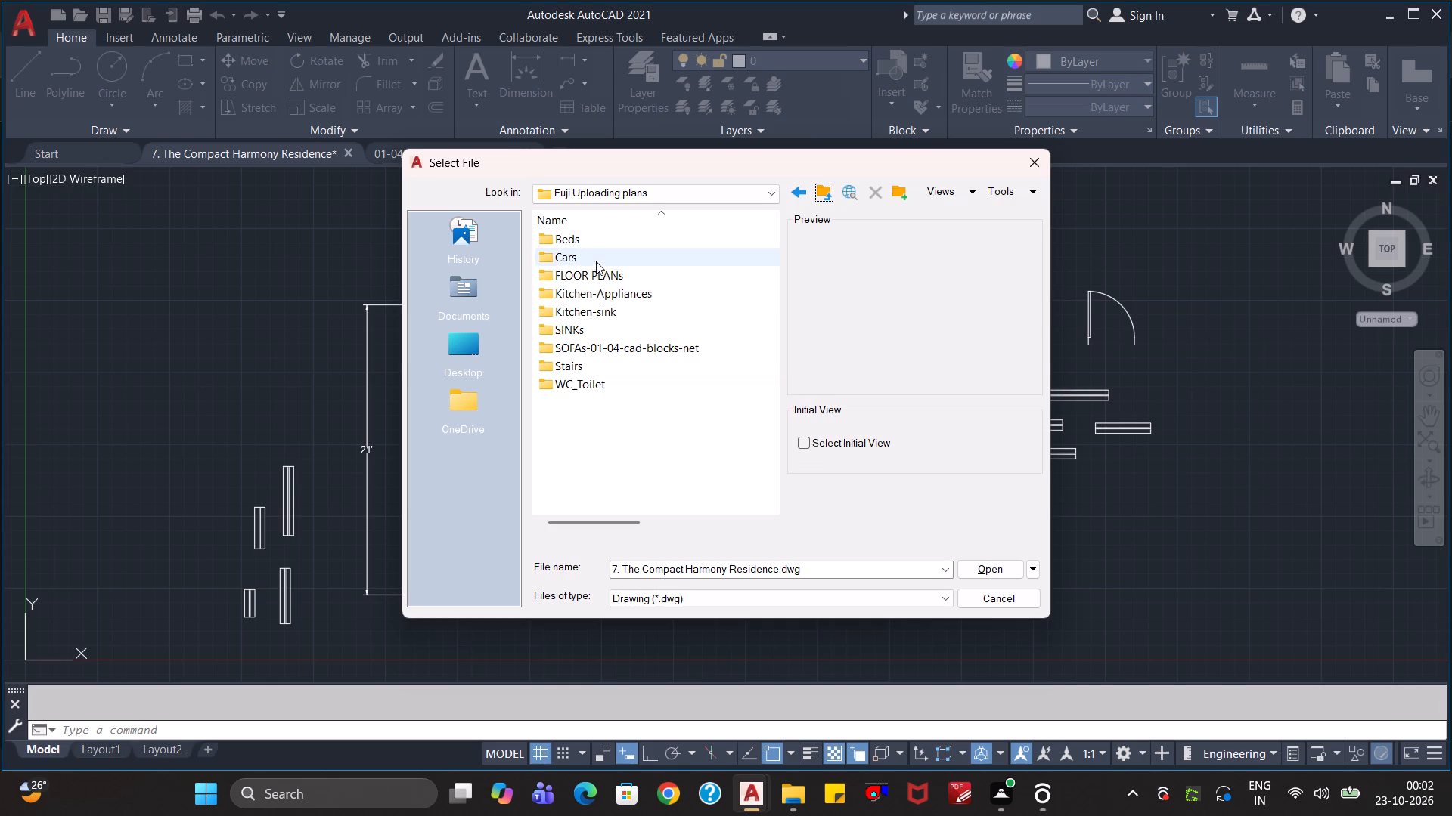
click(591, 425)
Search the computer for the Brave browser.
text(br)
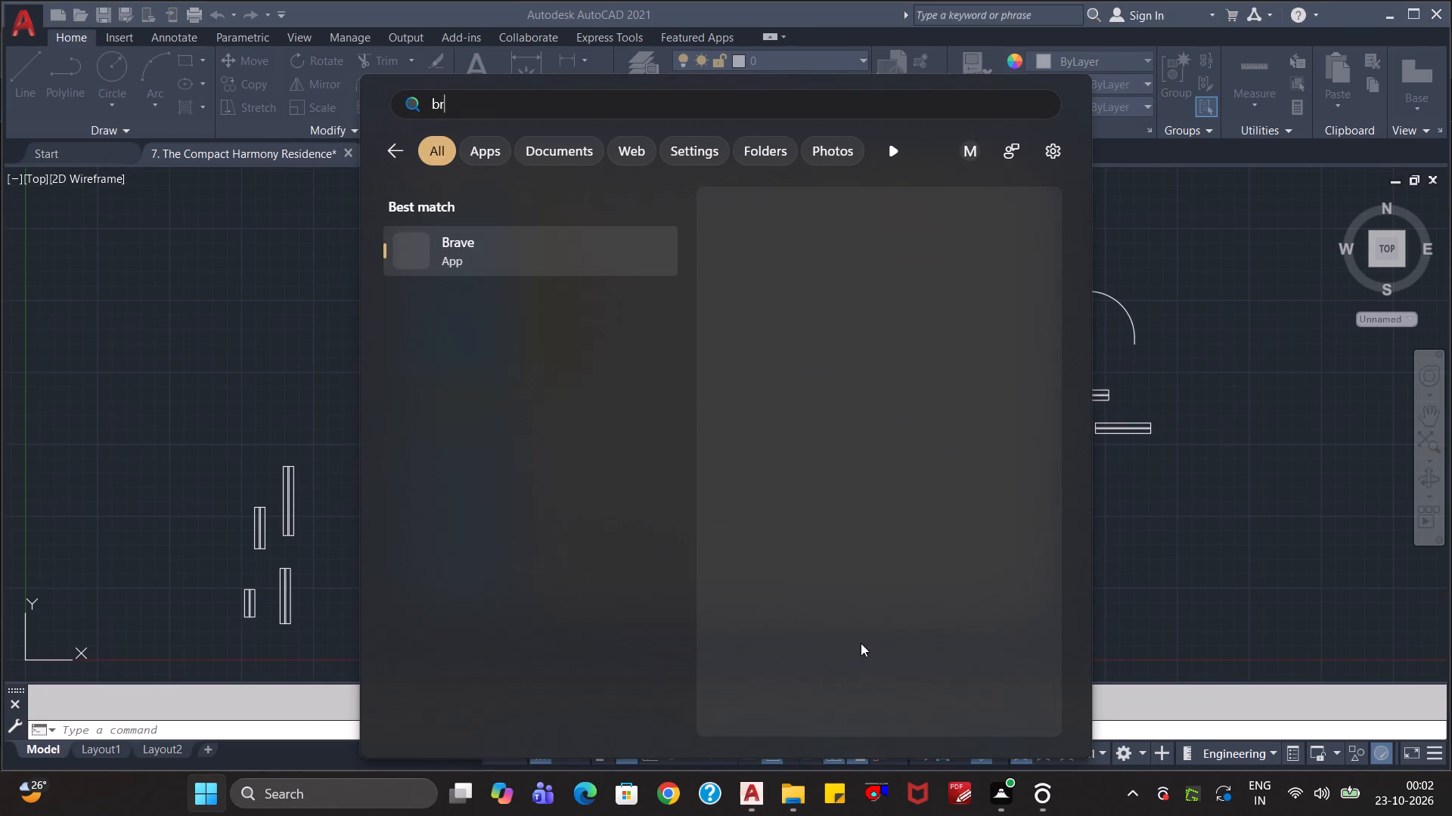
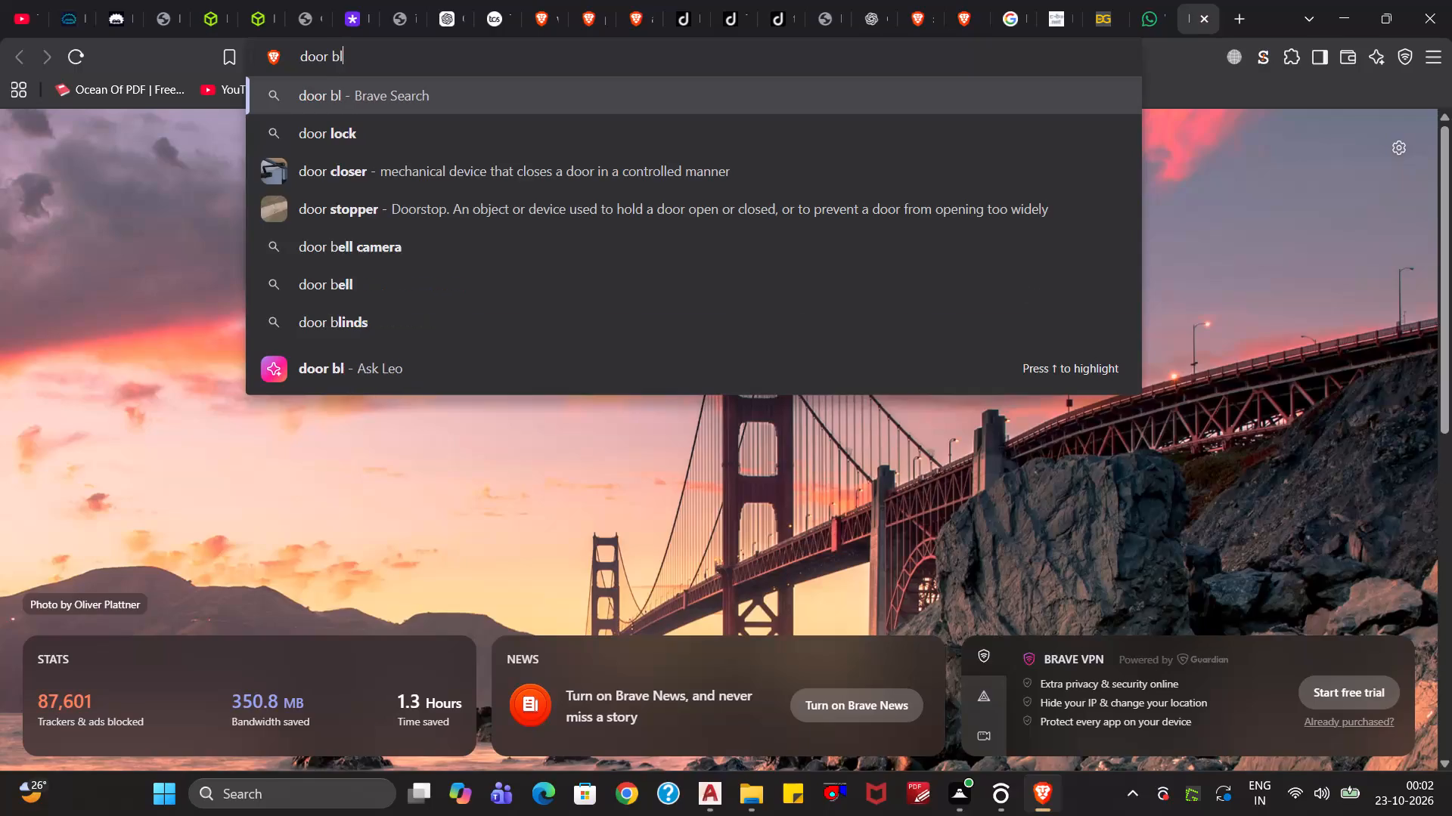
Search the web for "door blocks".
key(Return)
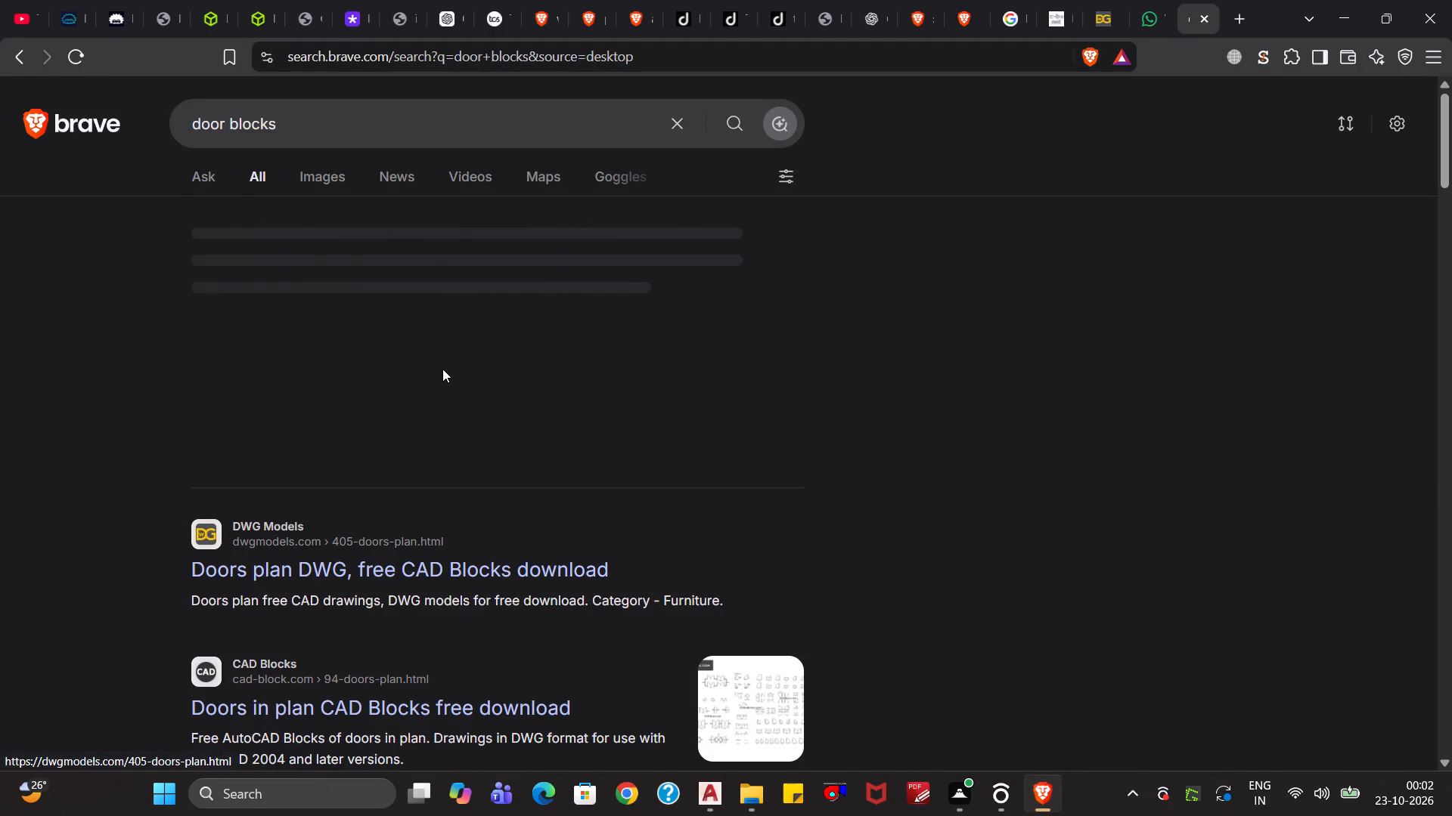
Open the DWG Models doors plan result and examine its drawing preview and the related door models.
ctrl+click(388, 563)
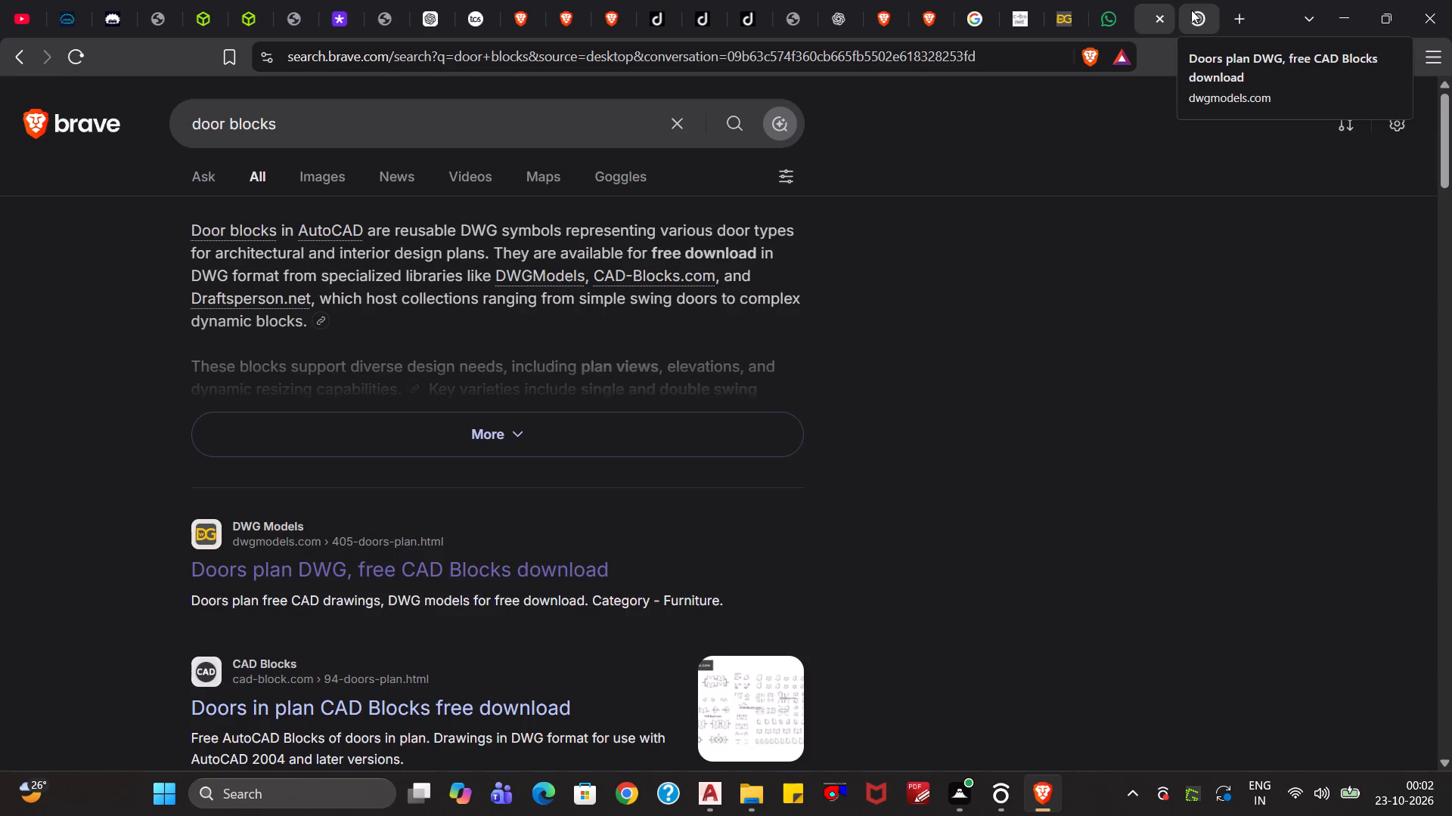
click(1191, 10)
scroll(764, 560, up, 1)
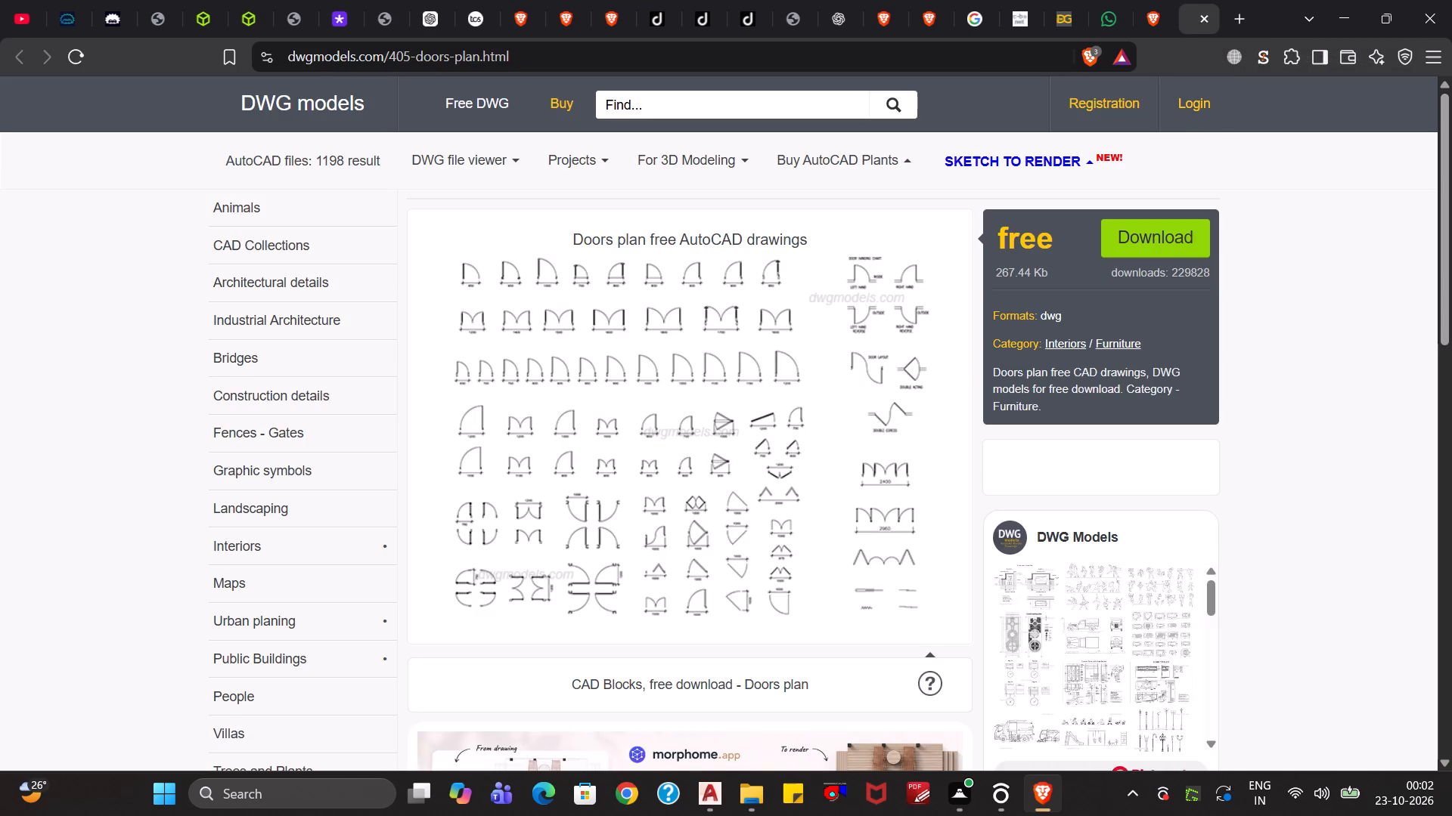
scroll(764, 560, up, 1)
scroll(711, 663, down, 2)
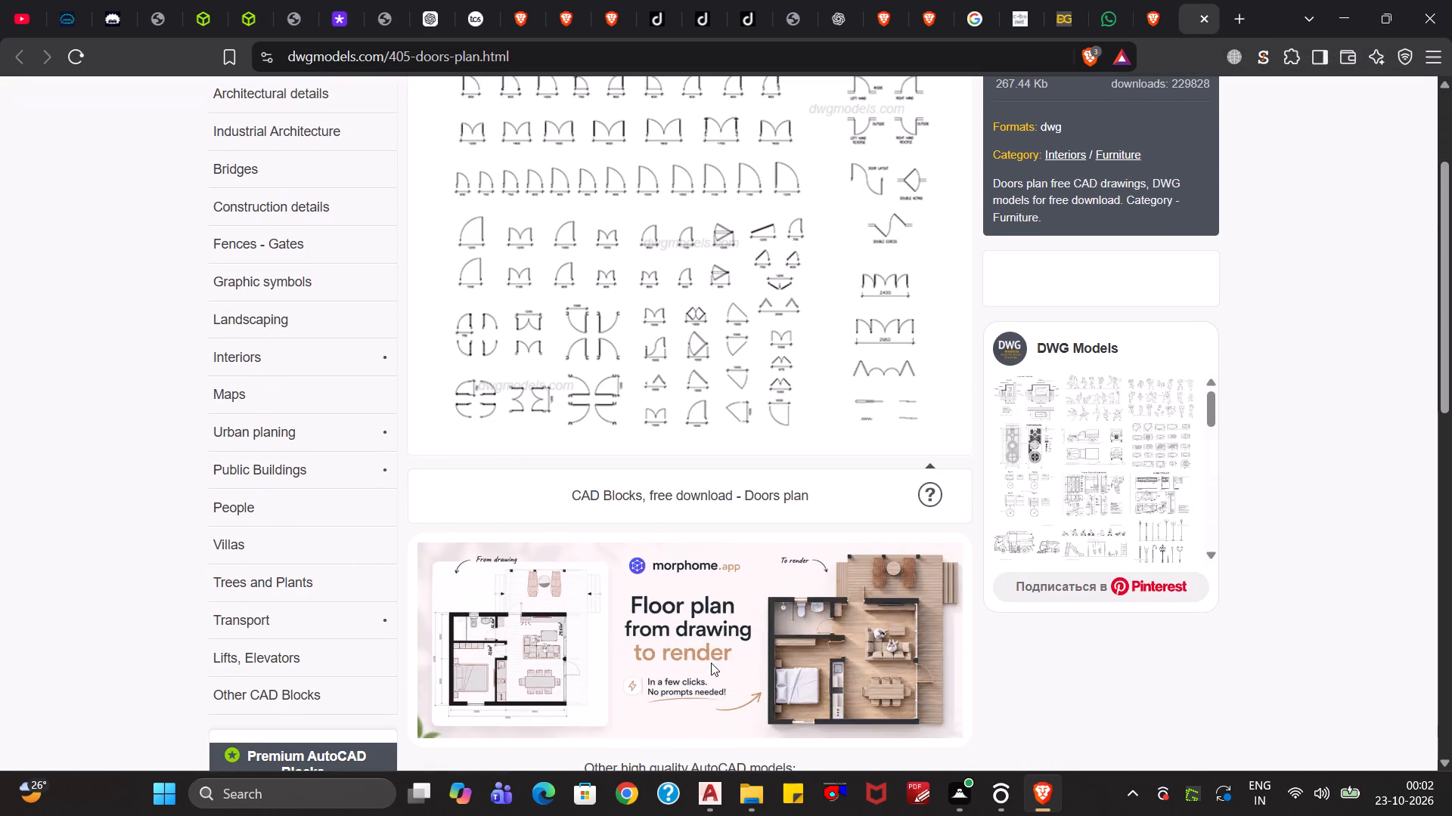
scroll(711, 669, down, 1)
scroll(698, 729, down, 2)
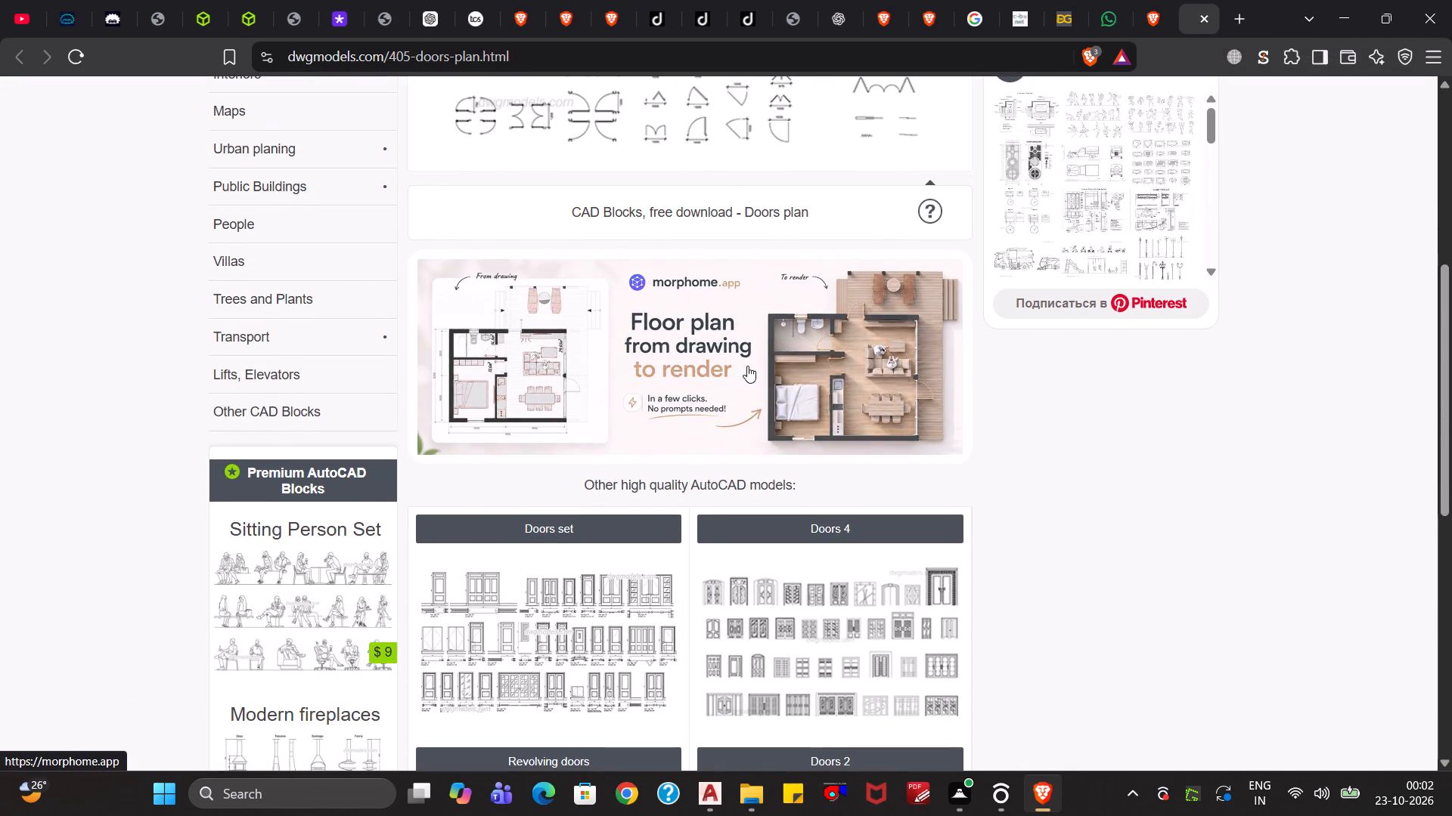
scroll(762, 339, up, 2)
click(745, 290)
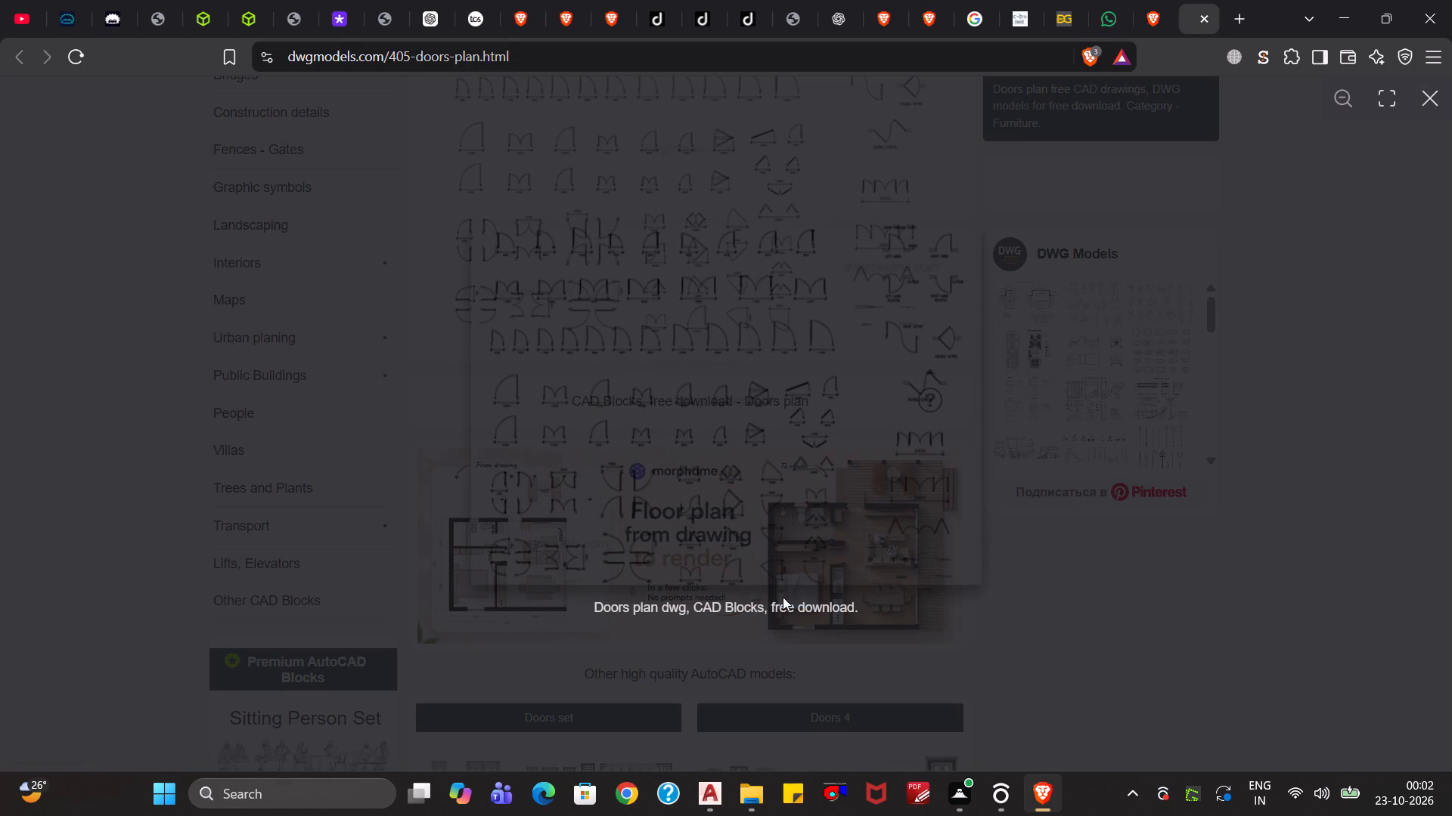
click(1423, 95)
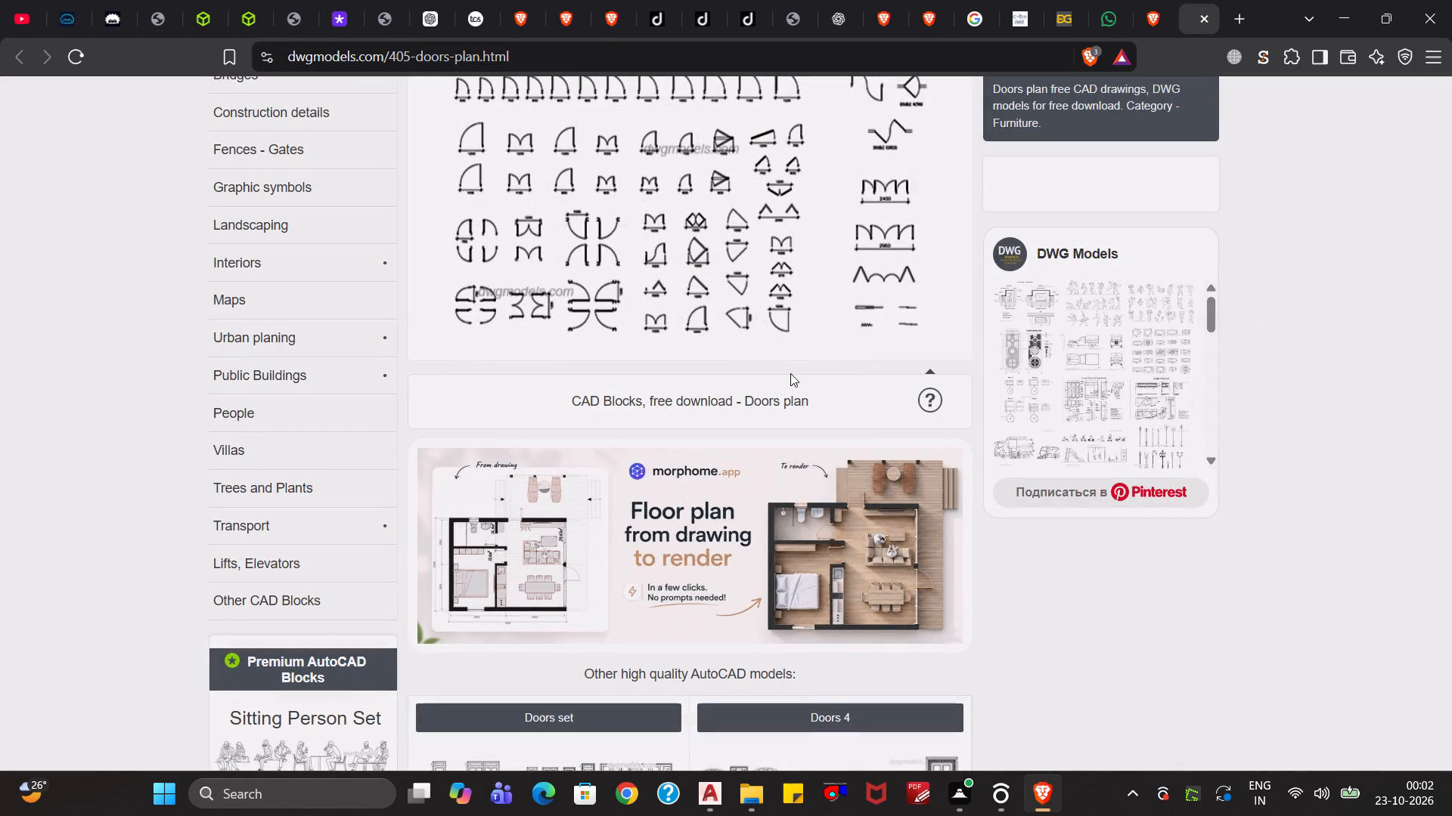
click(768, 398)
scroll(870, 387, down, 5)
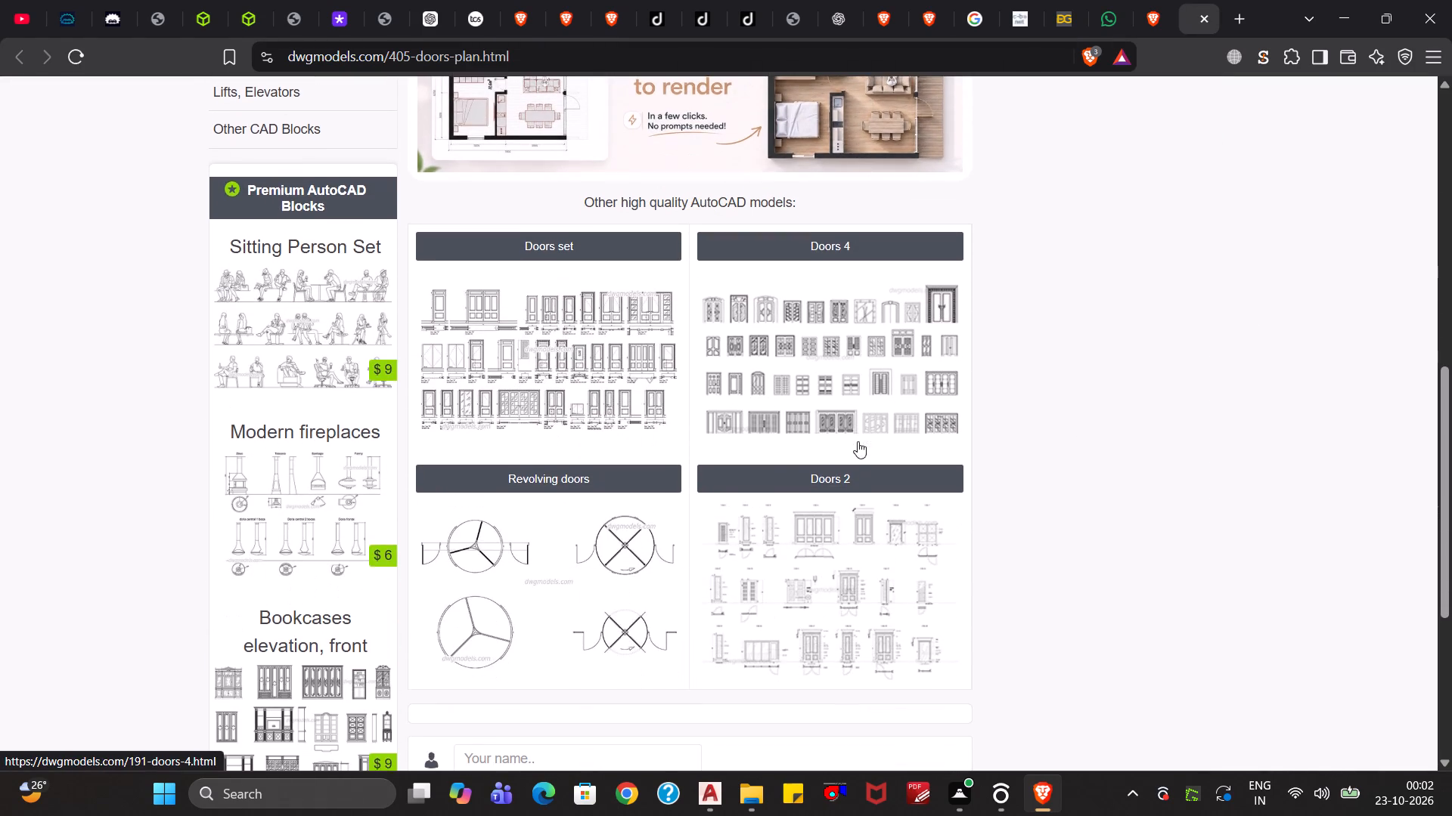
scroll(799, 365, up, 1)
scroll(802, 369, down, 3)
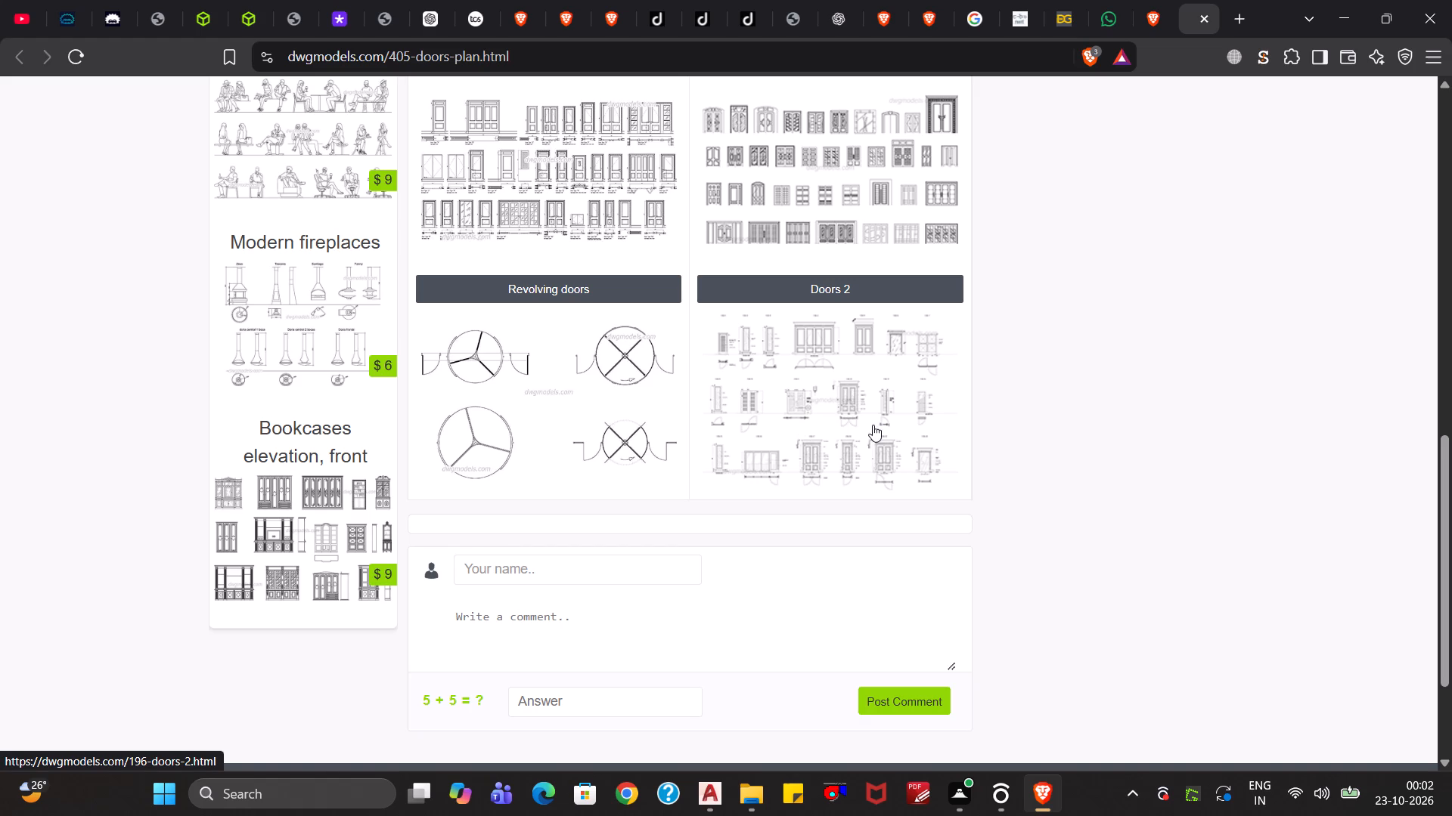
scroll(873, 425, up, 10)
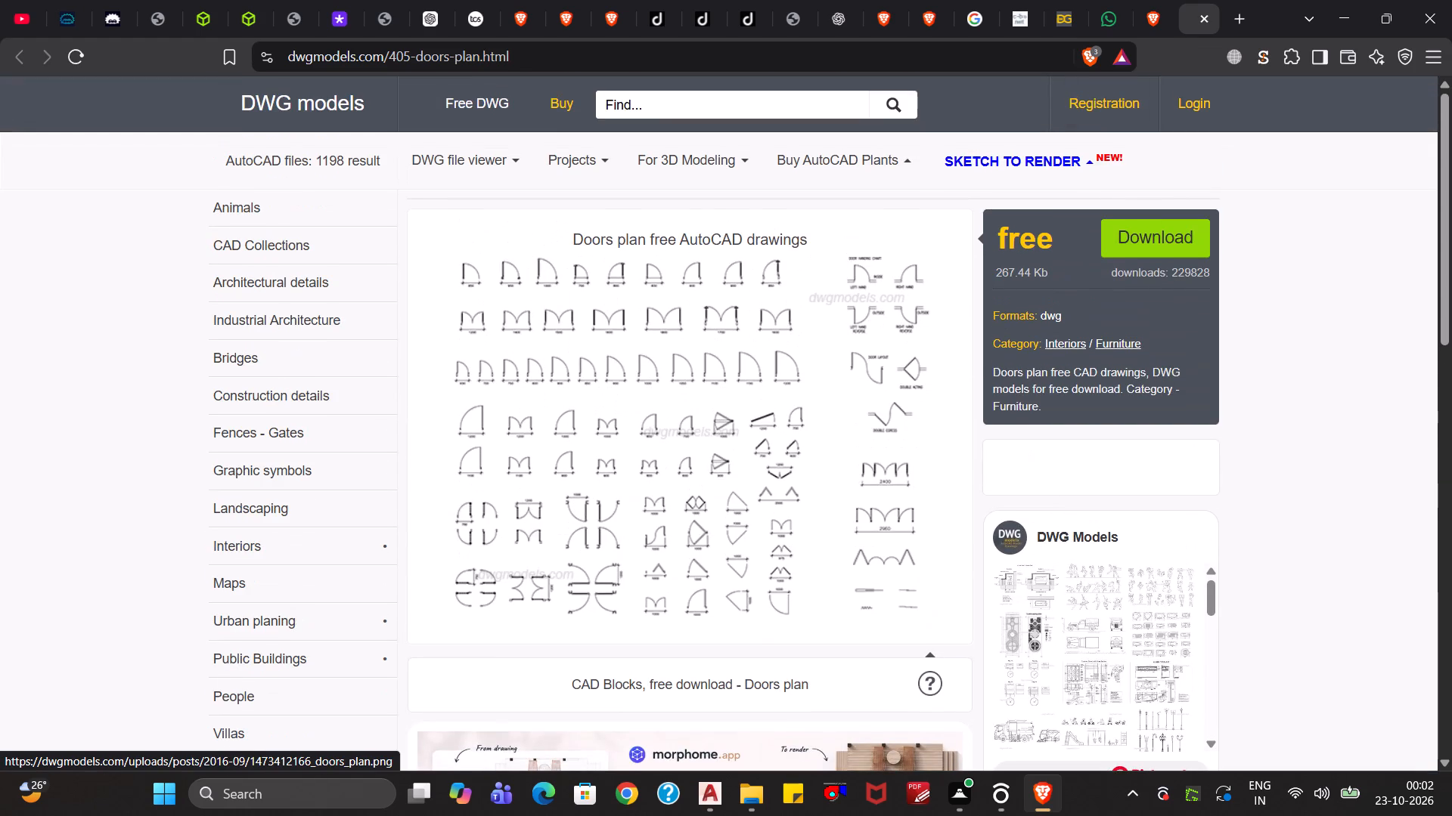
Enlarge the doors plan preview again, review the rest of the DWG Models page, and close it.
key(Escape)
key(Escape)
key(Escape)
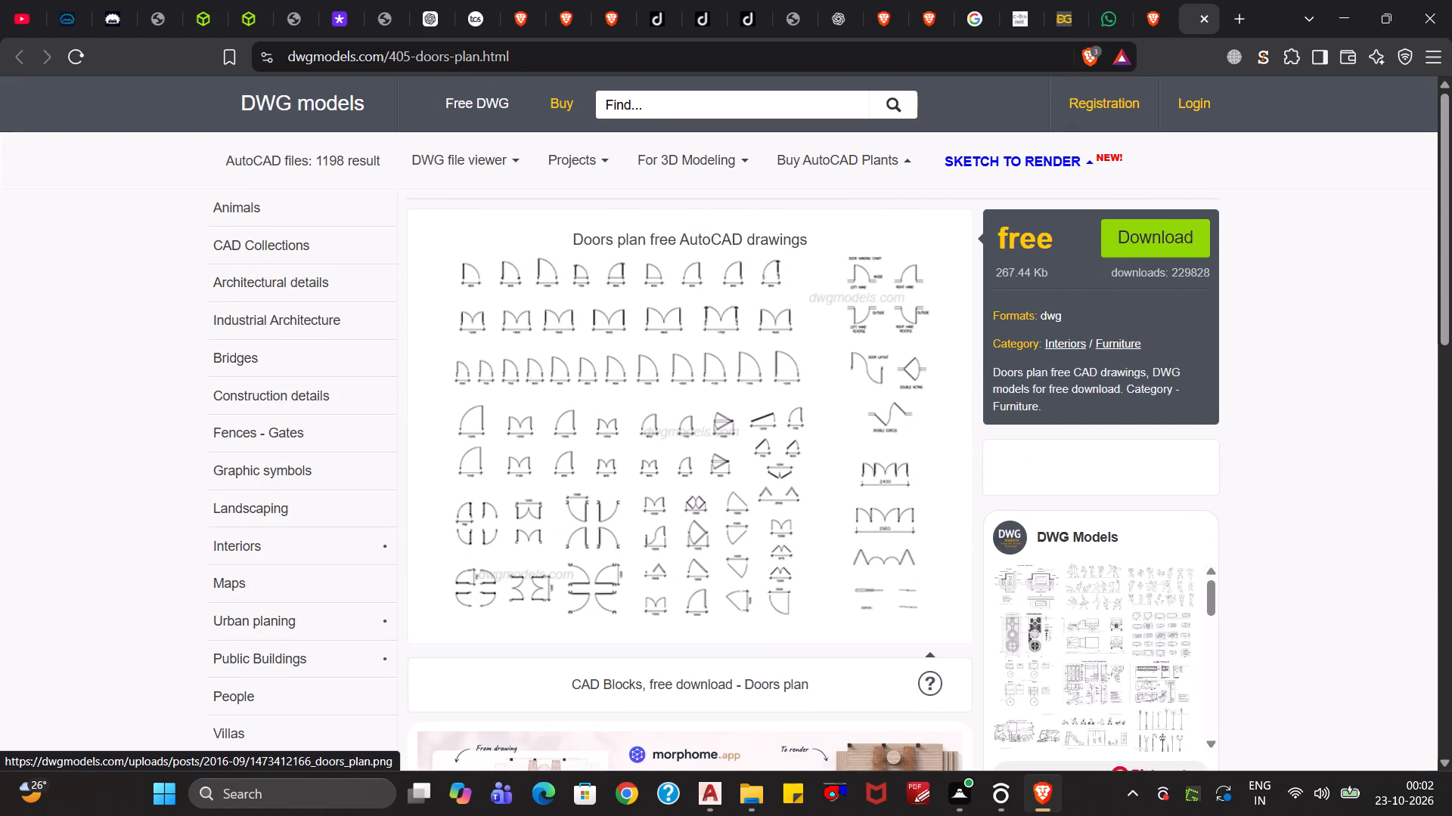
click(801, 398)
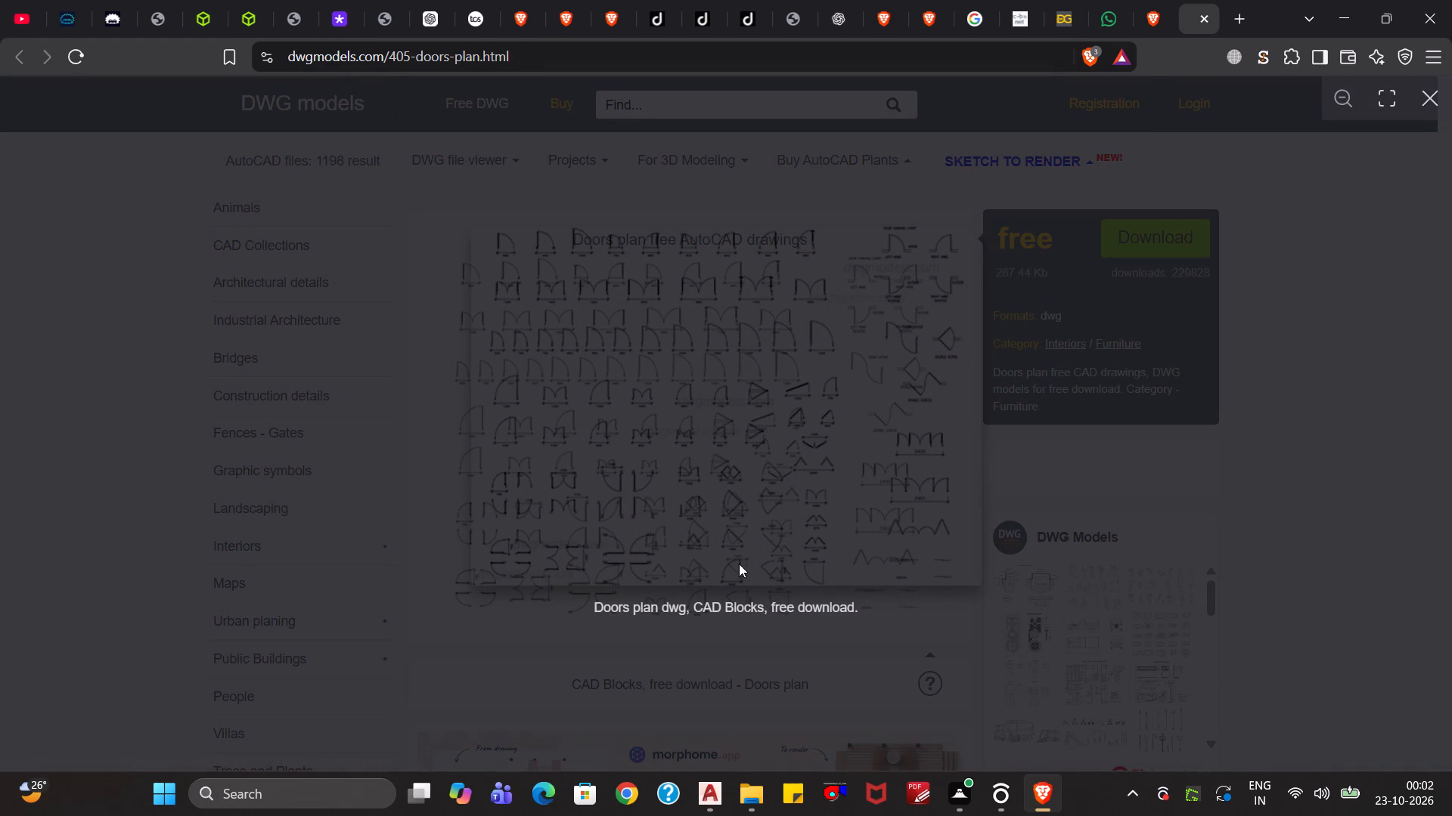
right_click(748, 412)
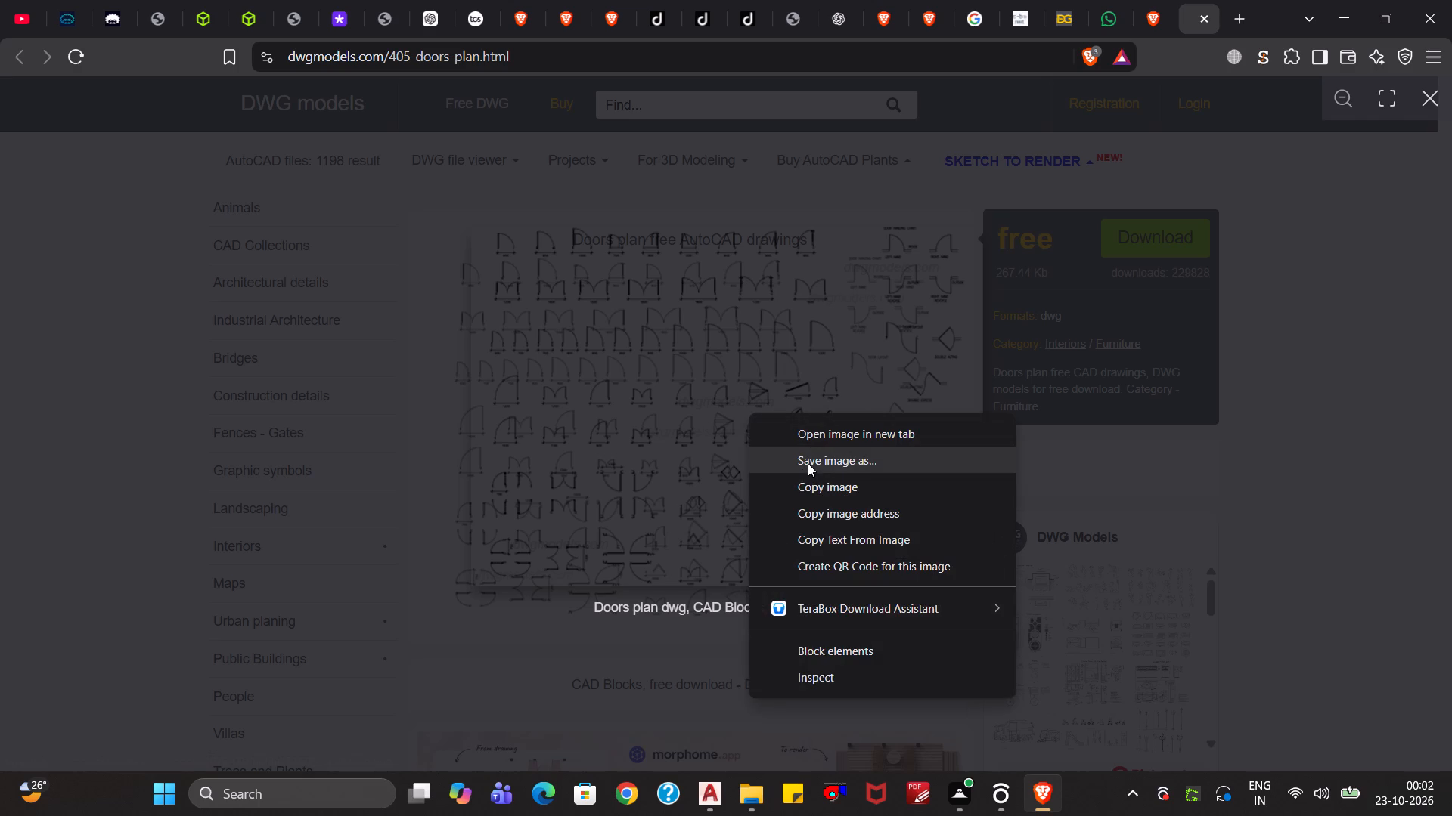
key(Escape)
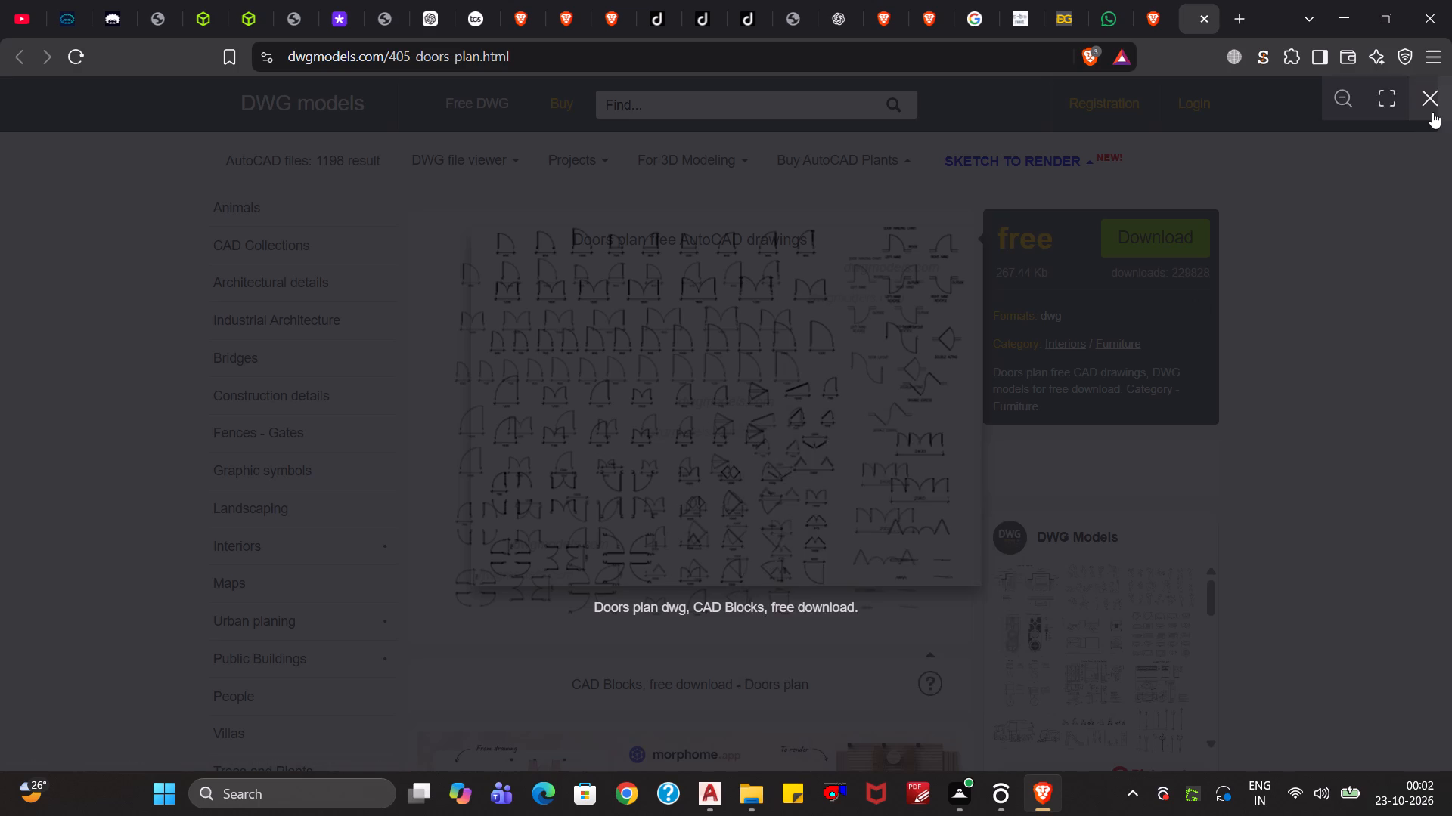
key(Escape)
scroll(1279, 313, down, 2)
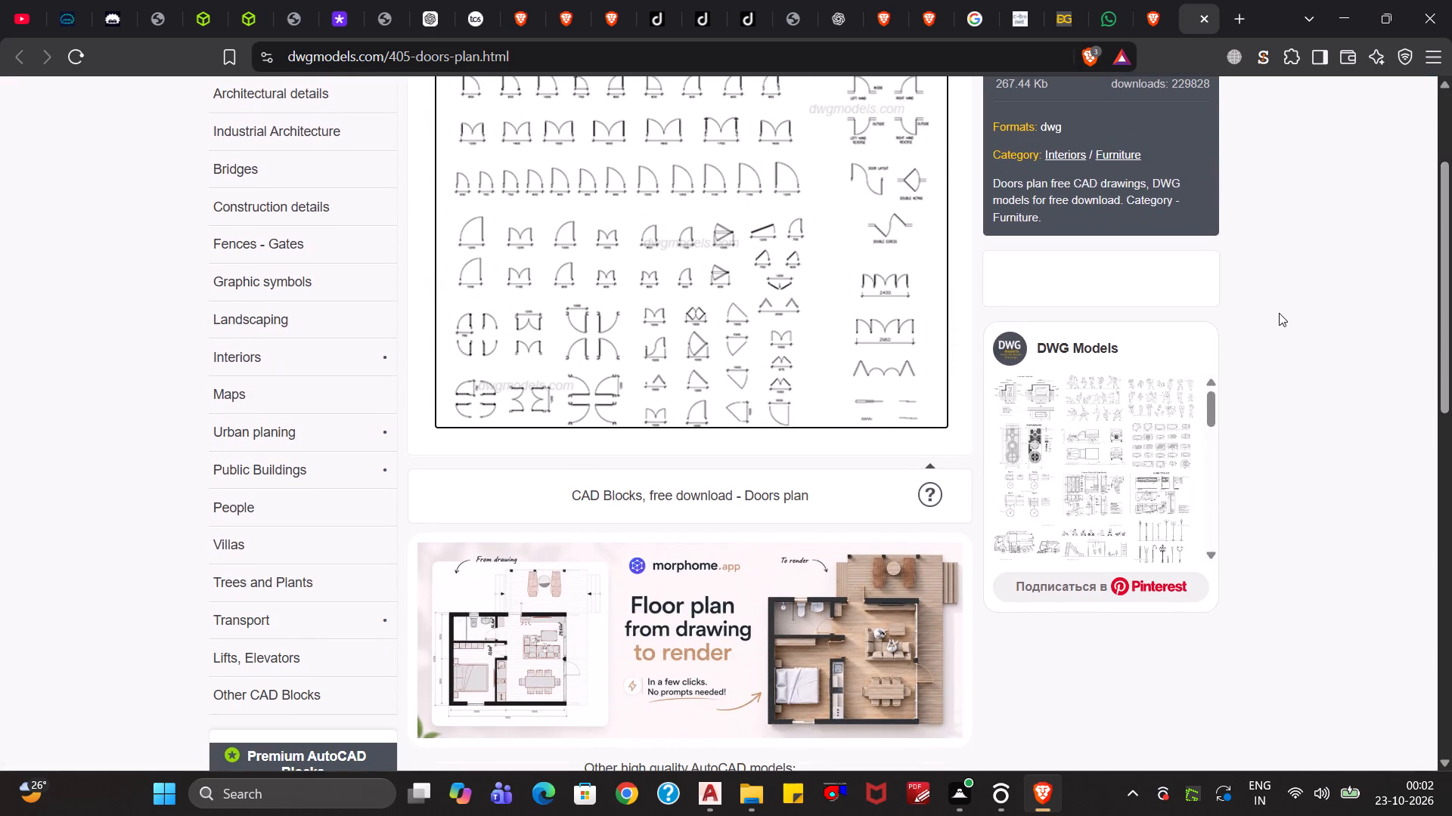
scroll(1279, 313, down, 13)
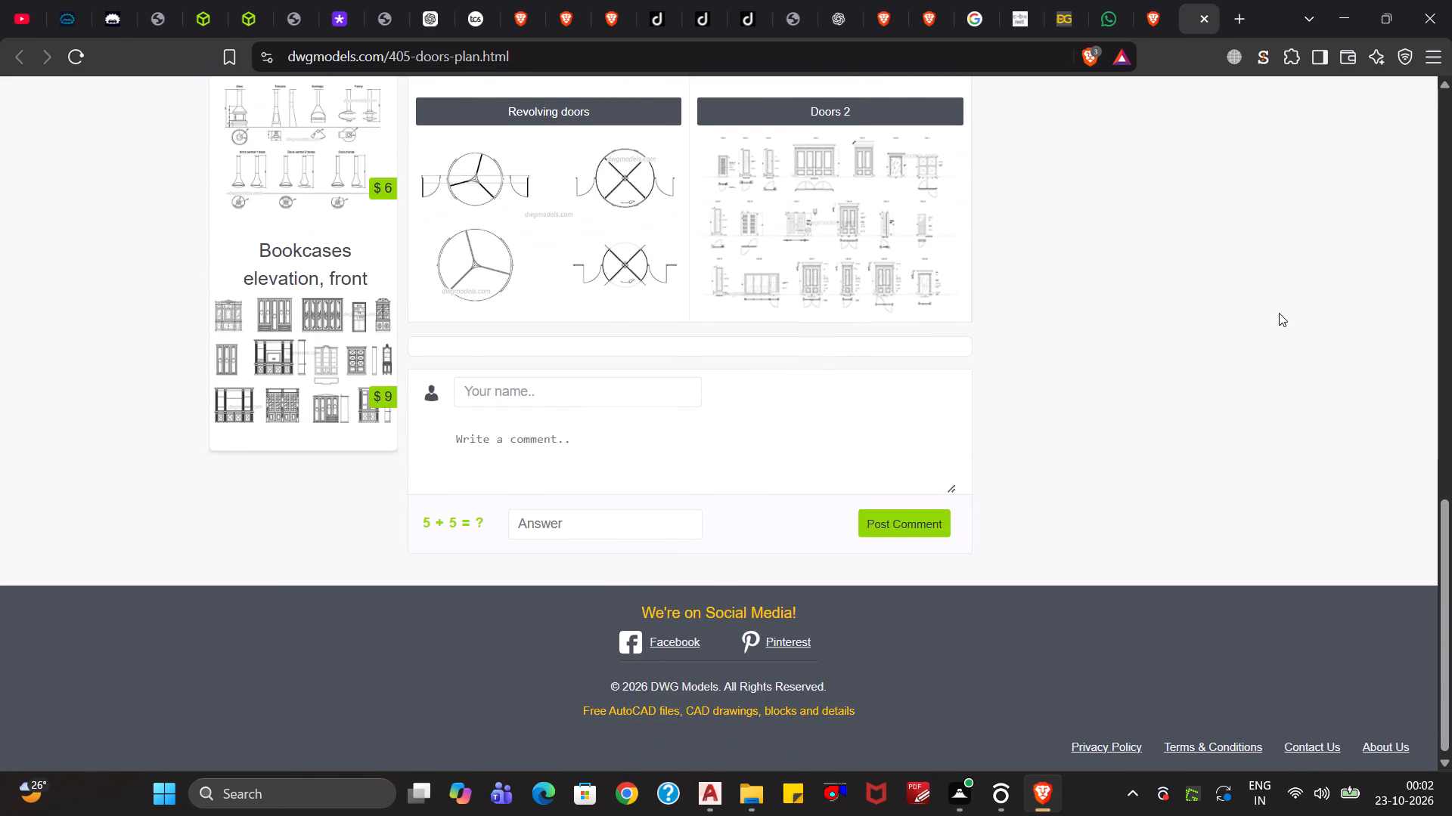
key(alt+Left)
key(ctrl+w)
Open the CAD Blocks result "Doors in plan CAD Blocks free download" and look over its drawing preview.
scroll(1060, 478, down, 2)
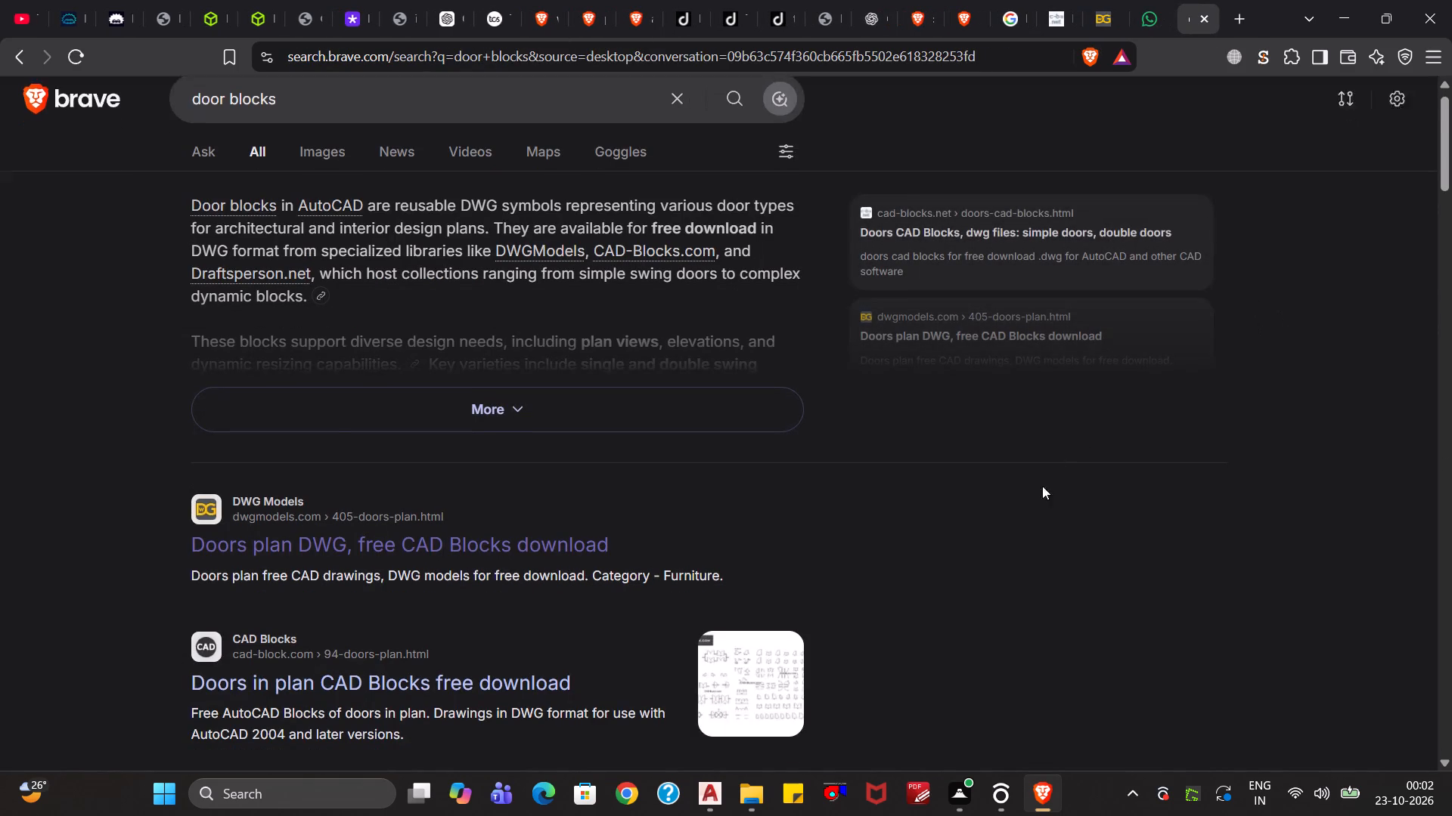
ctrl+click(546, 524)
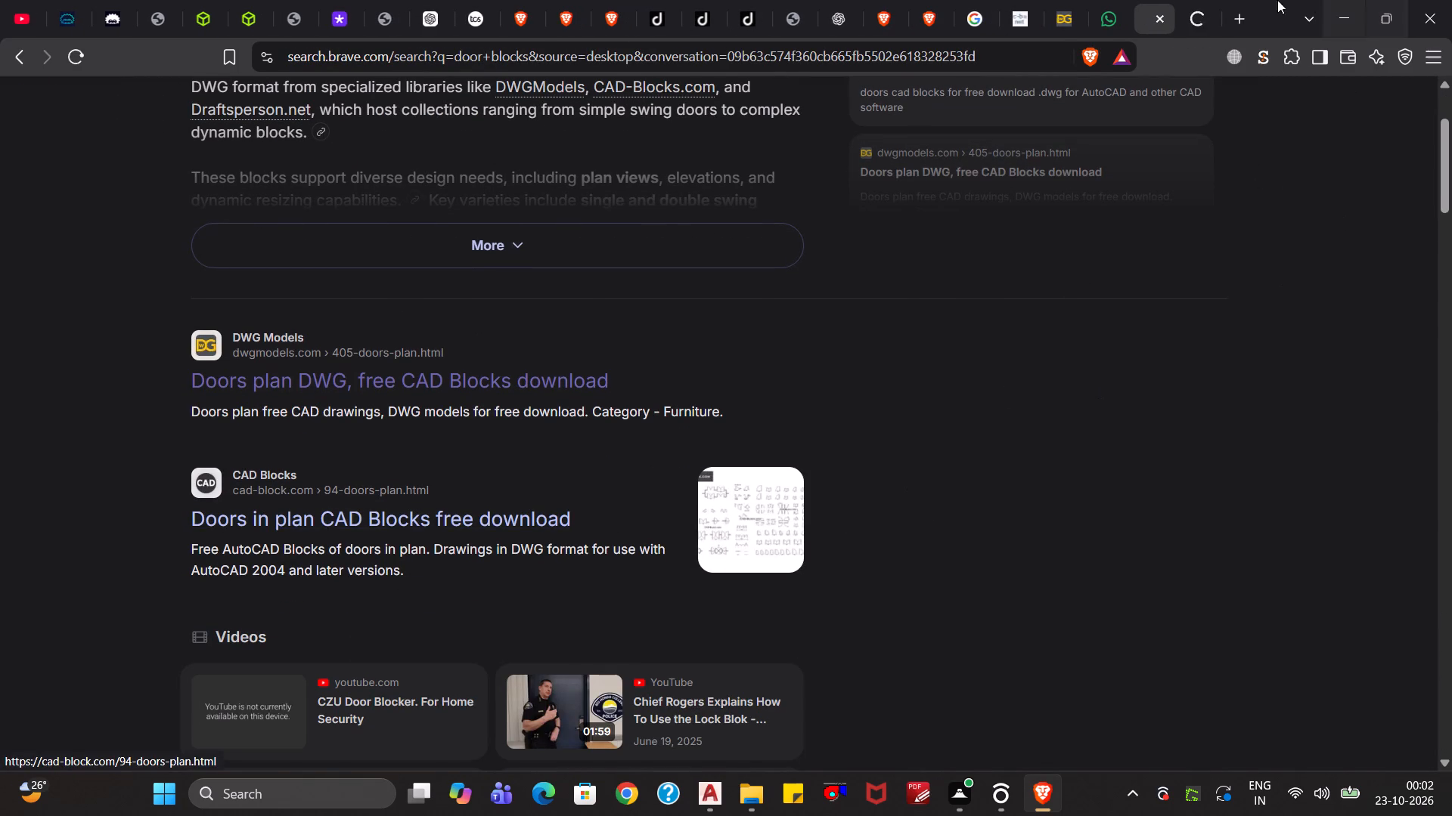
click(1193, 21)
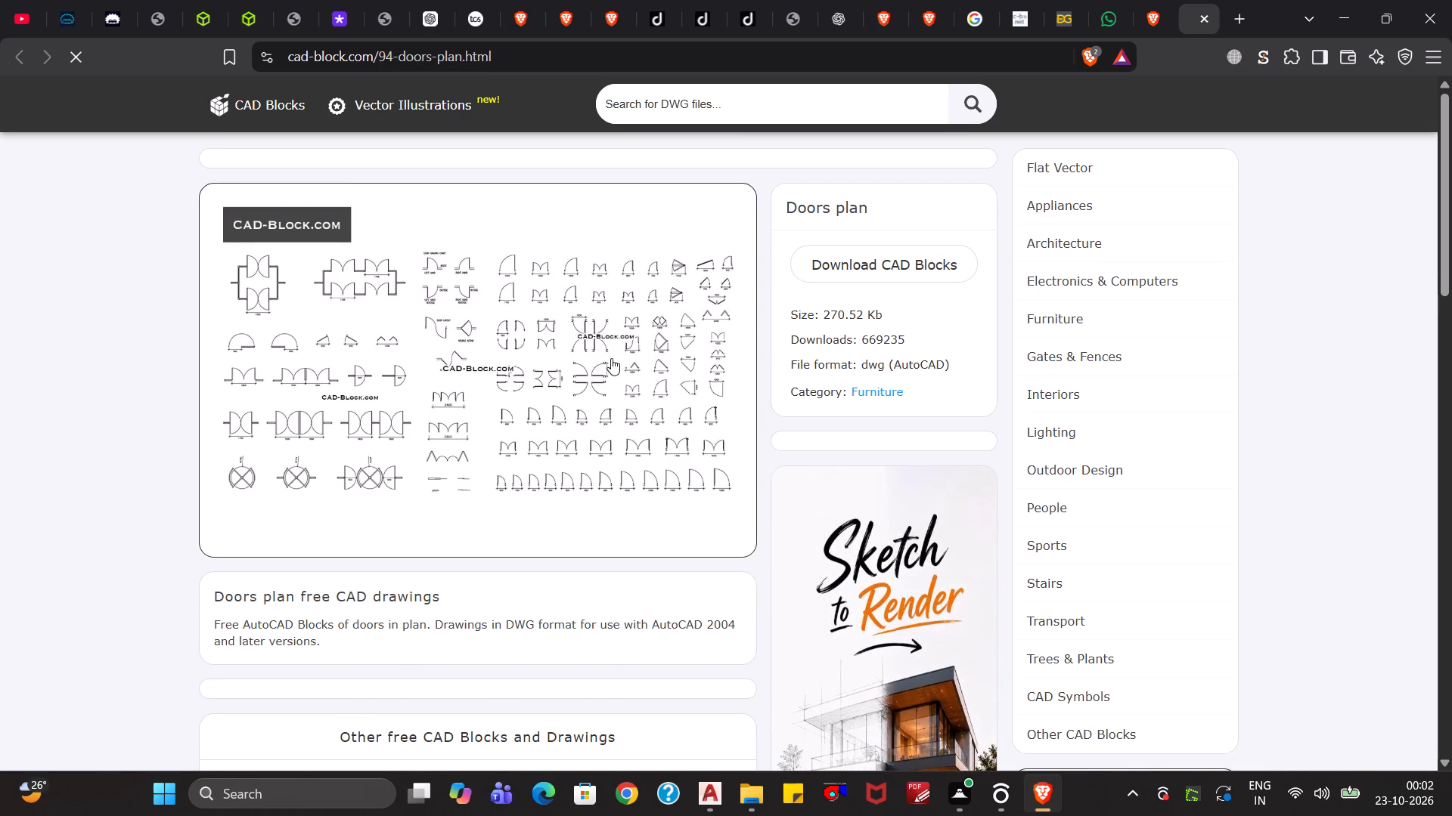
scroll(611, 357, down, 2)
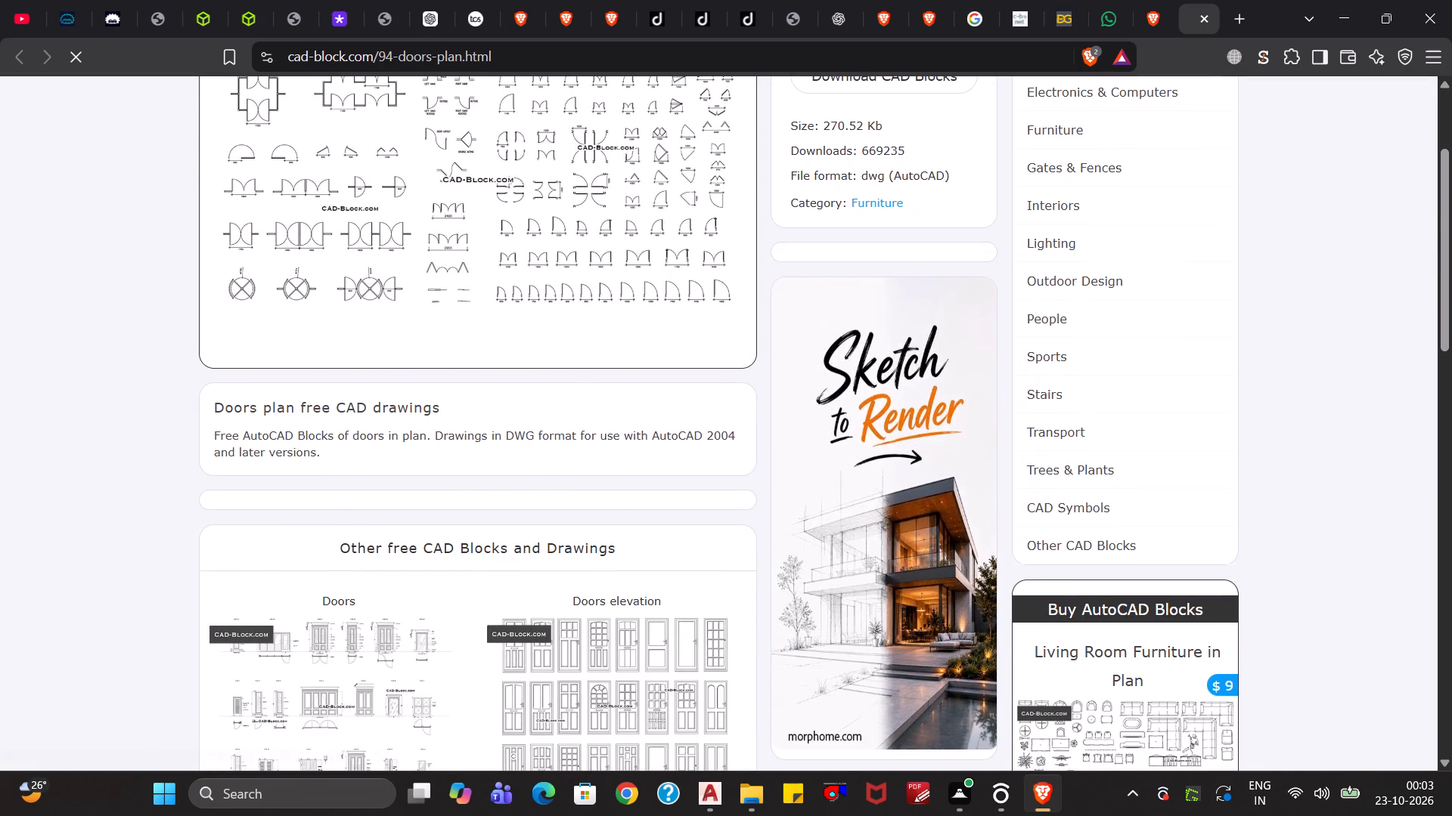
scroll(535, 283, up, 3)
scroll(617, 312, up, 1)
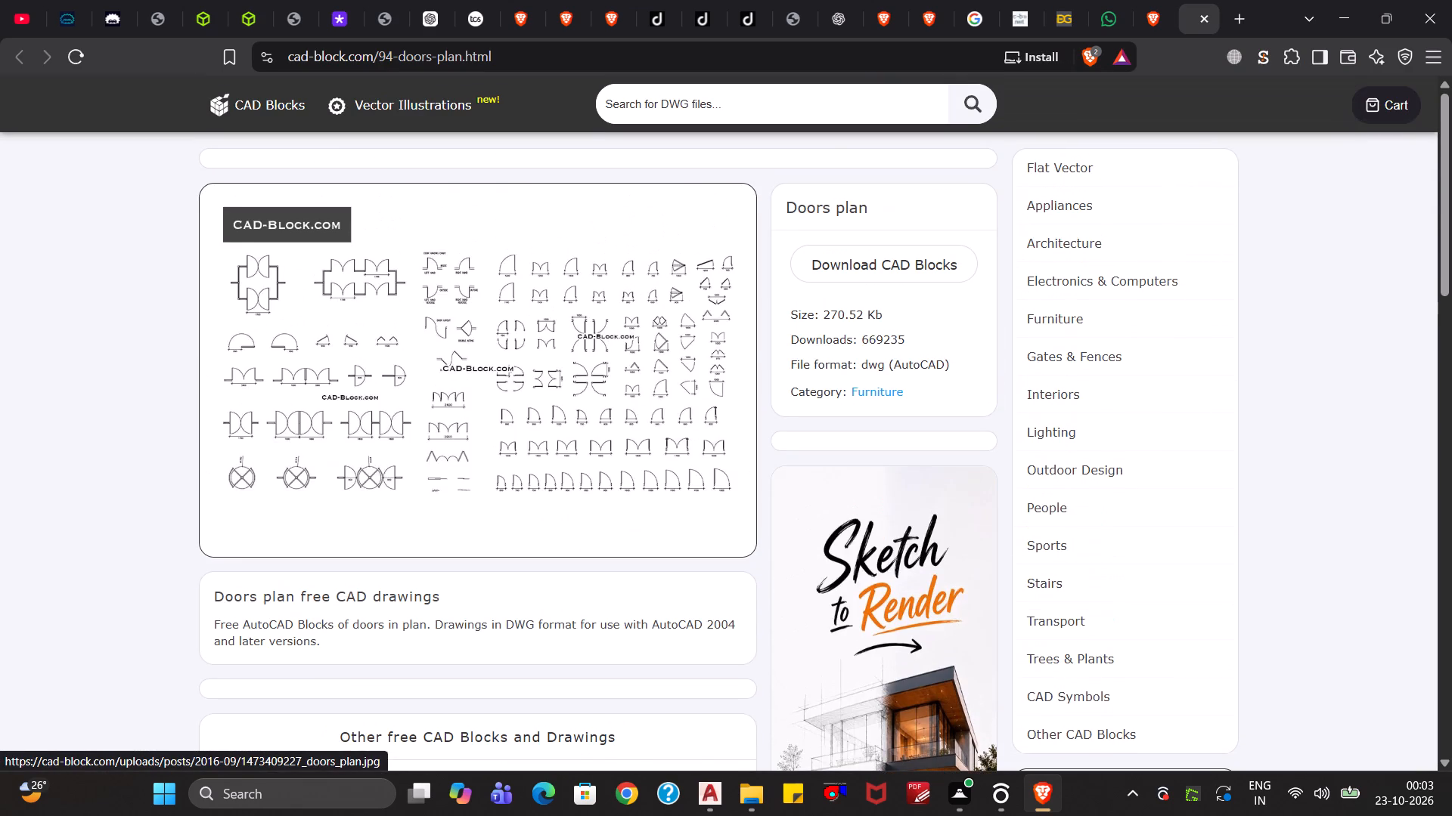
scroll(617, 312, up, 1)
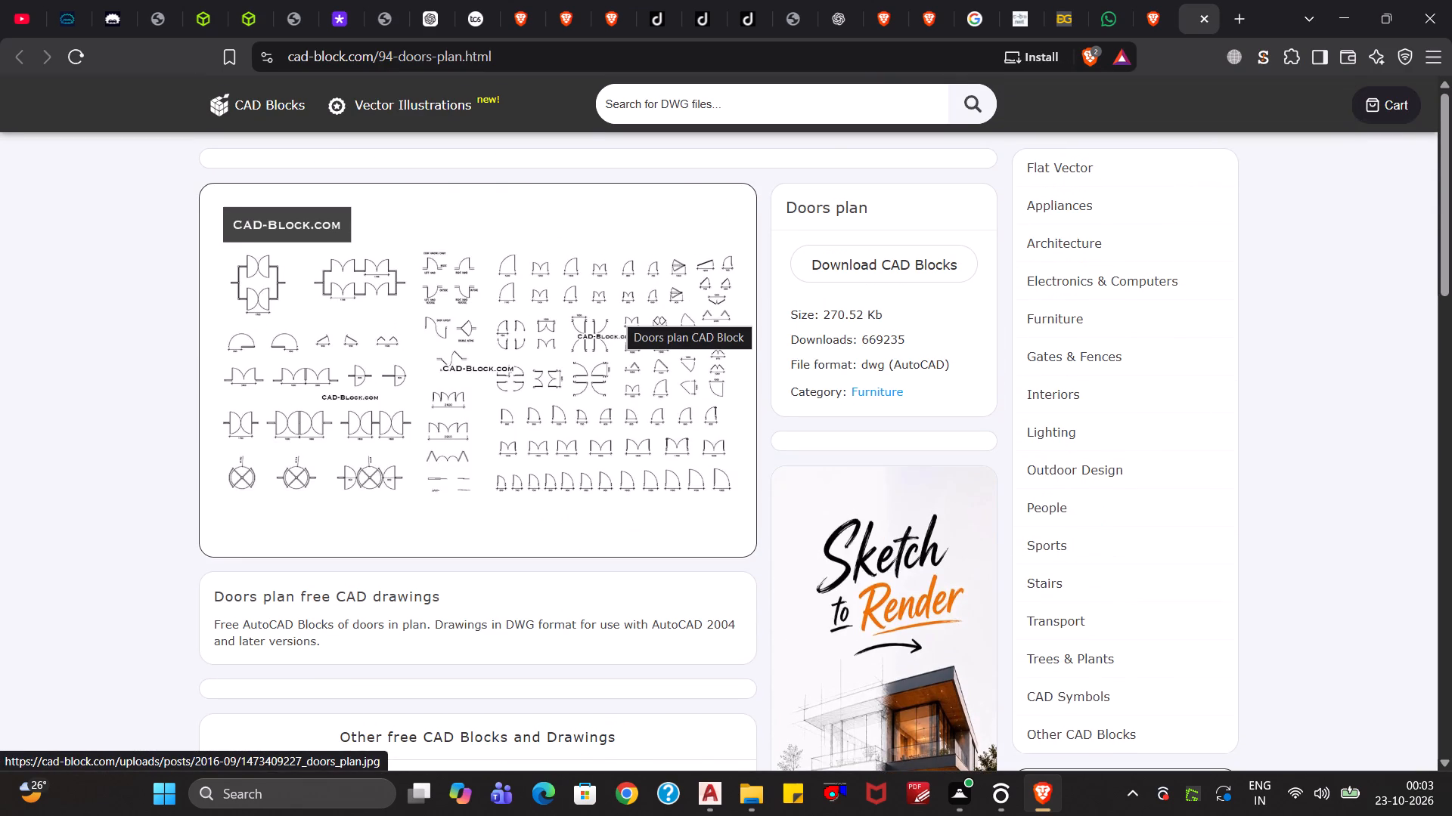
Download the CAD blocks file as doors_plan into the Fuji Uploading plans folder and dismiss the TeraBox prompt.
click(813, 274)
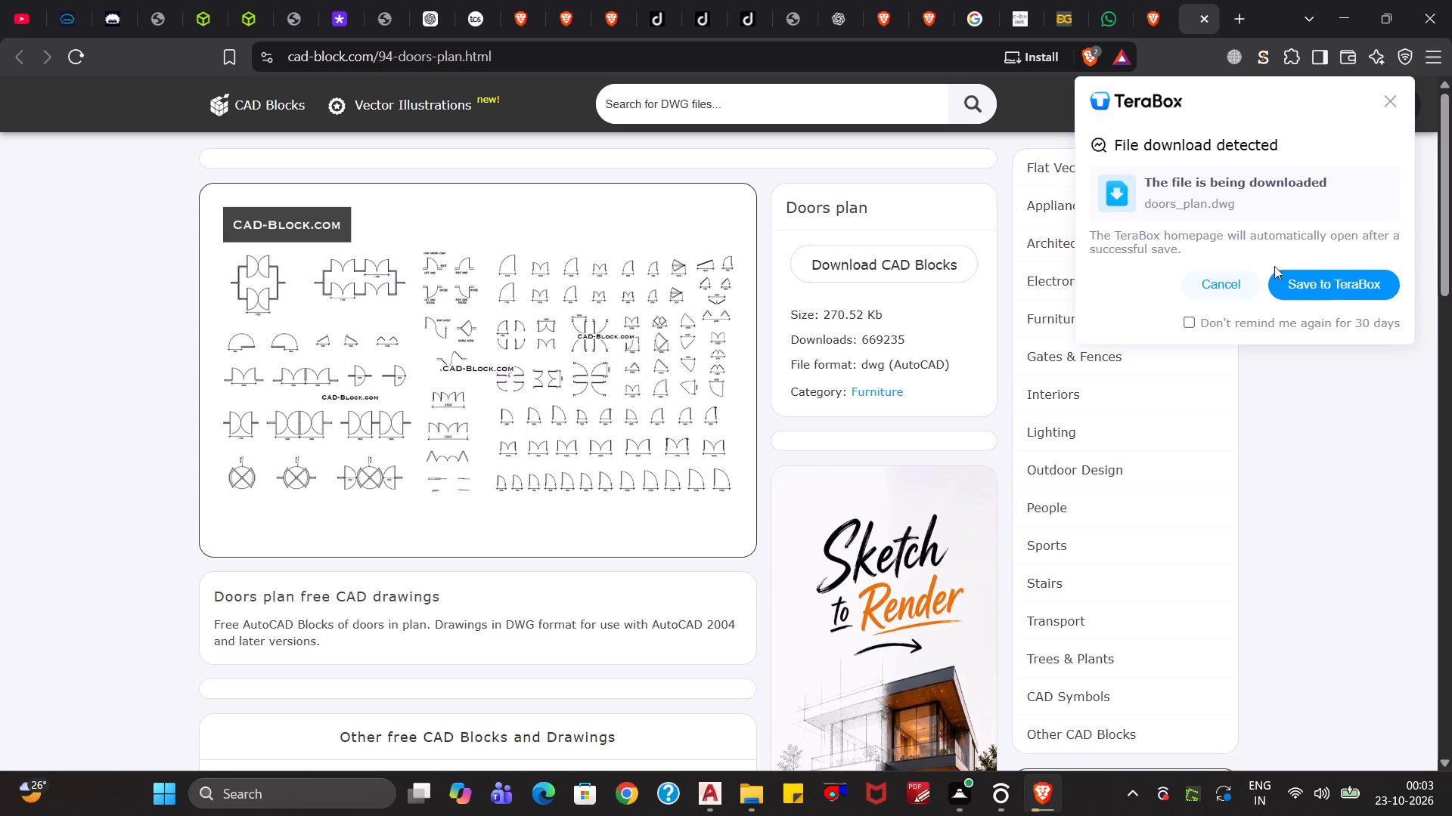
drag(758, 482, 477, 437)
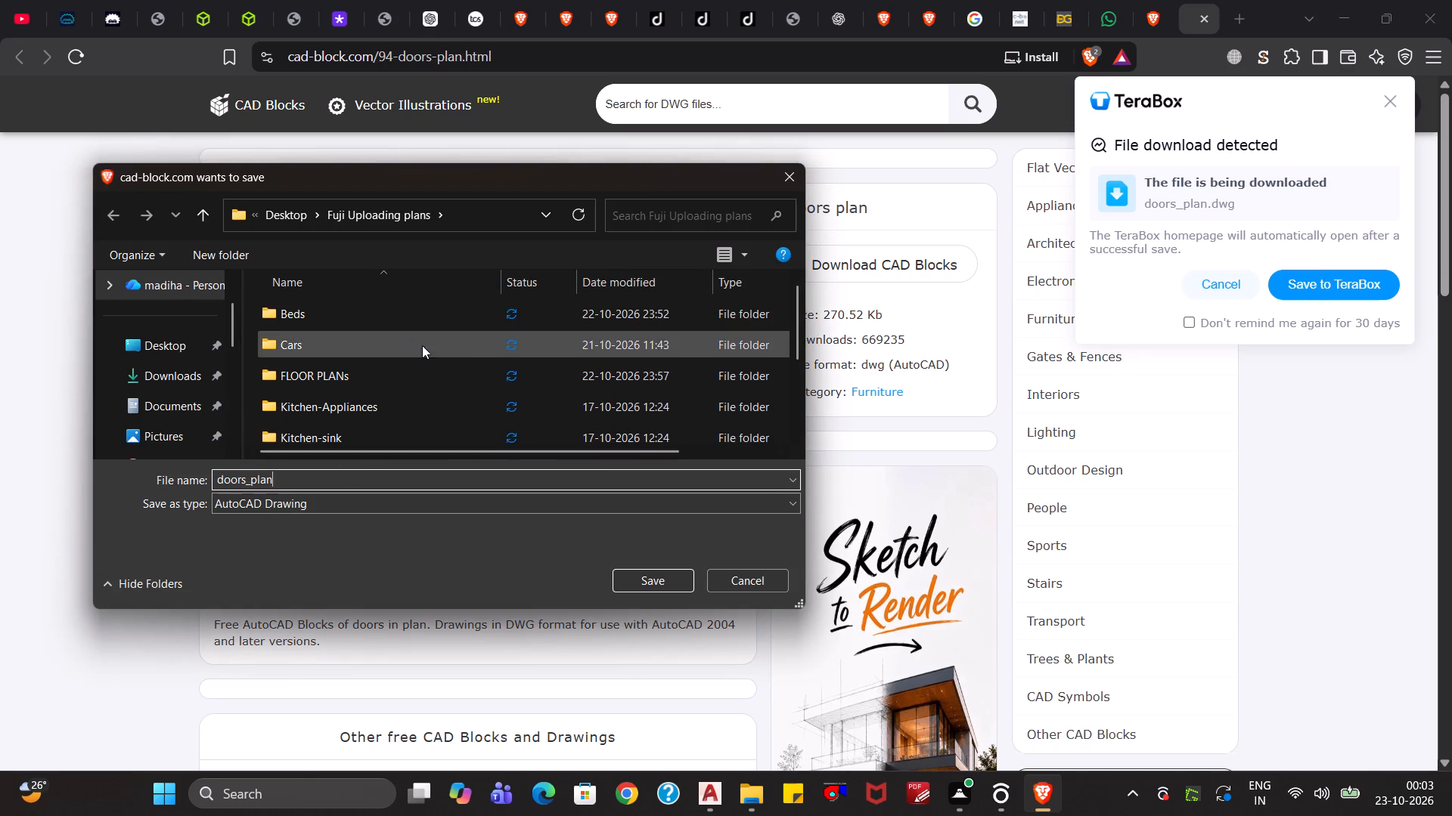
click(653, 576)
scroll(802, 596, down, 3)
click(1389, 106)
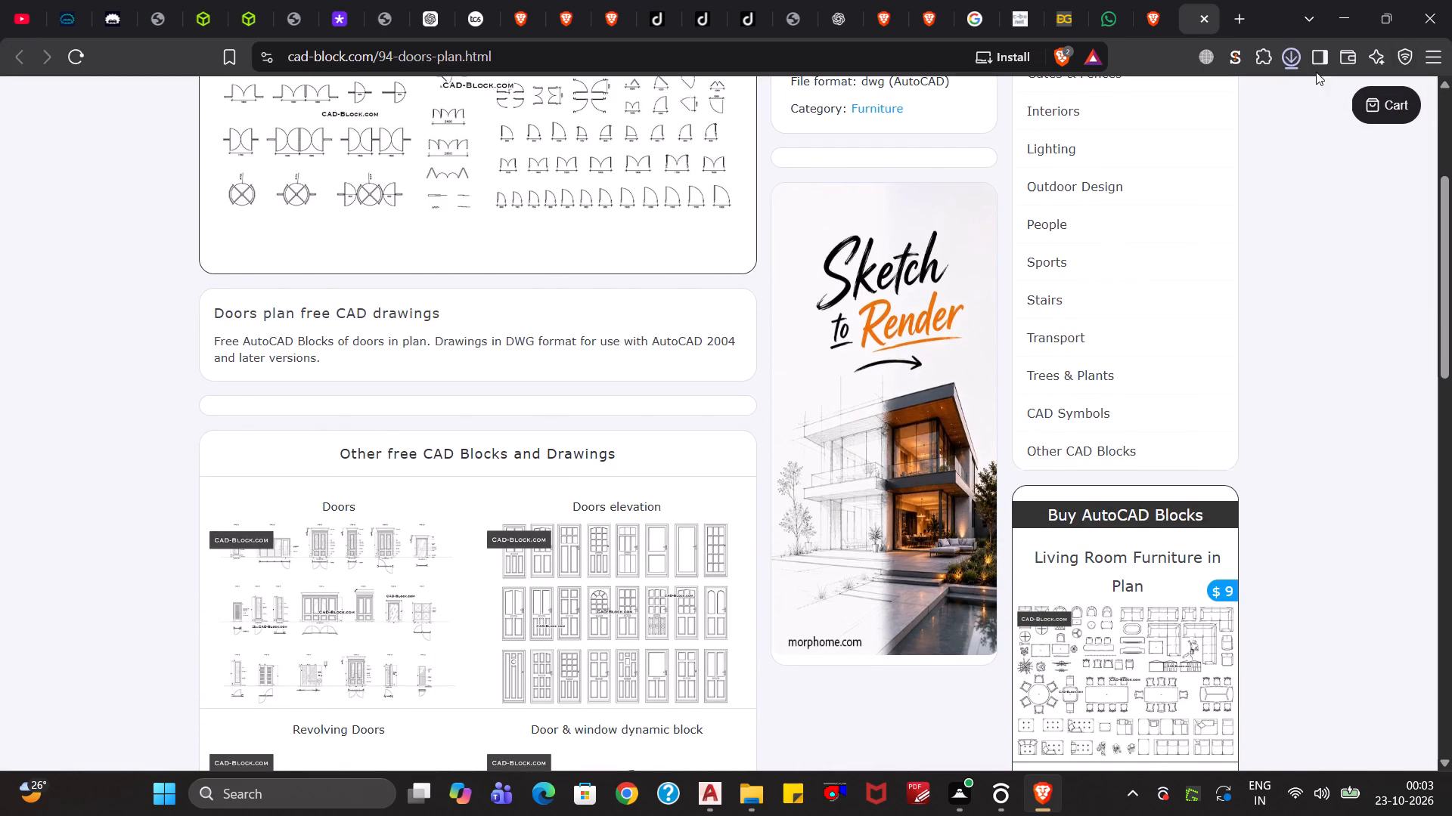
Show the downloaded doors_plan.dwg in its containing folder in File Explorer.
click(1297, 60)
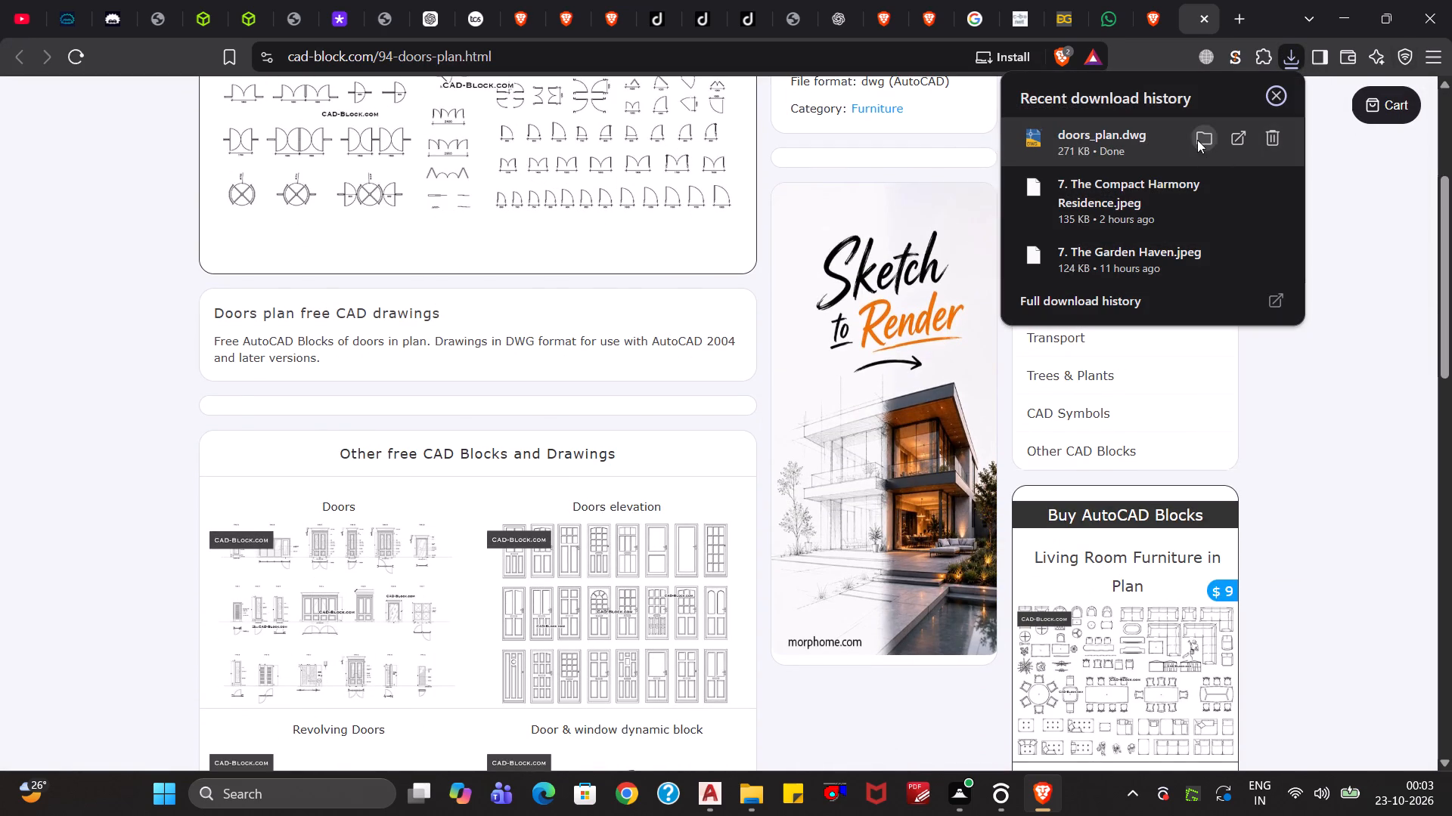
click(1197, 140)
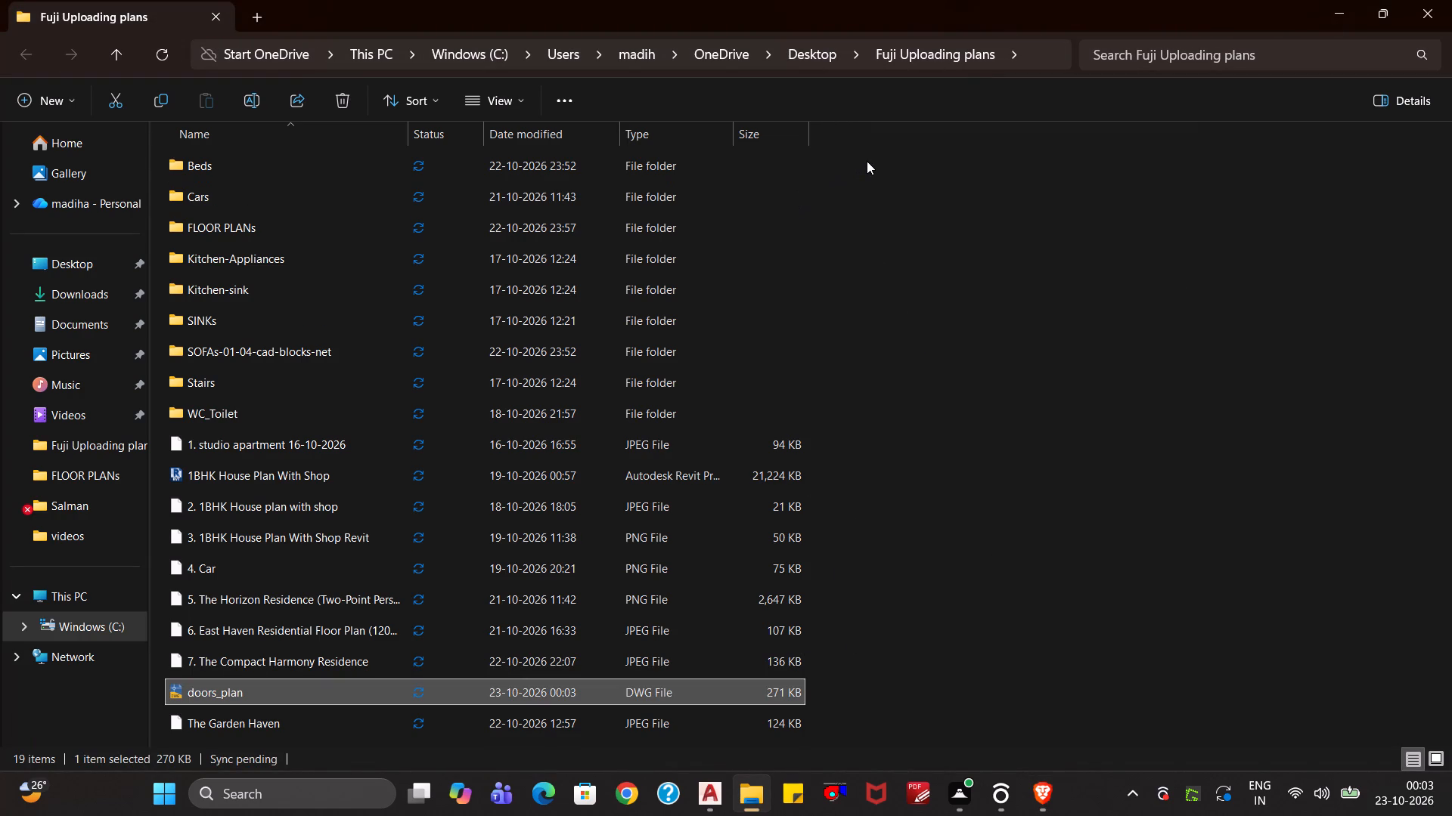
Create a new folder named Blocks inside Fuji Uploading plans.
key(ctrl+shift+n)
text(Bloc)
text(ks)
key(Return)
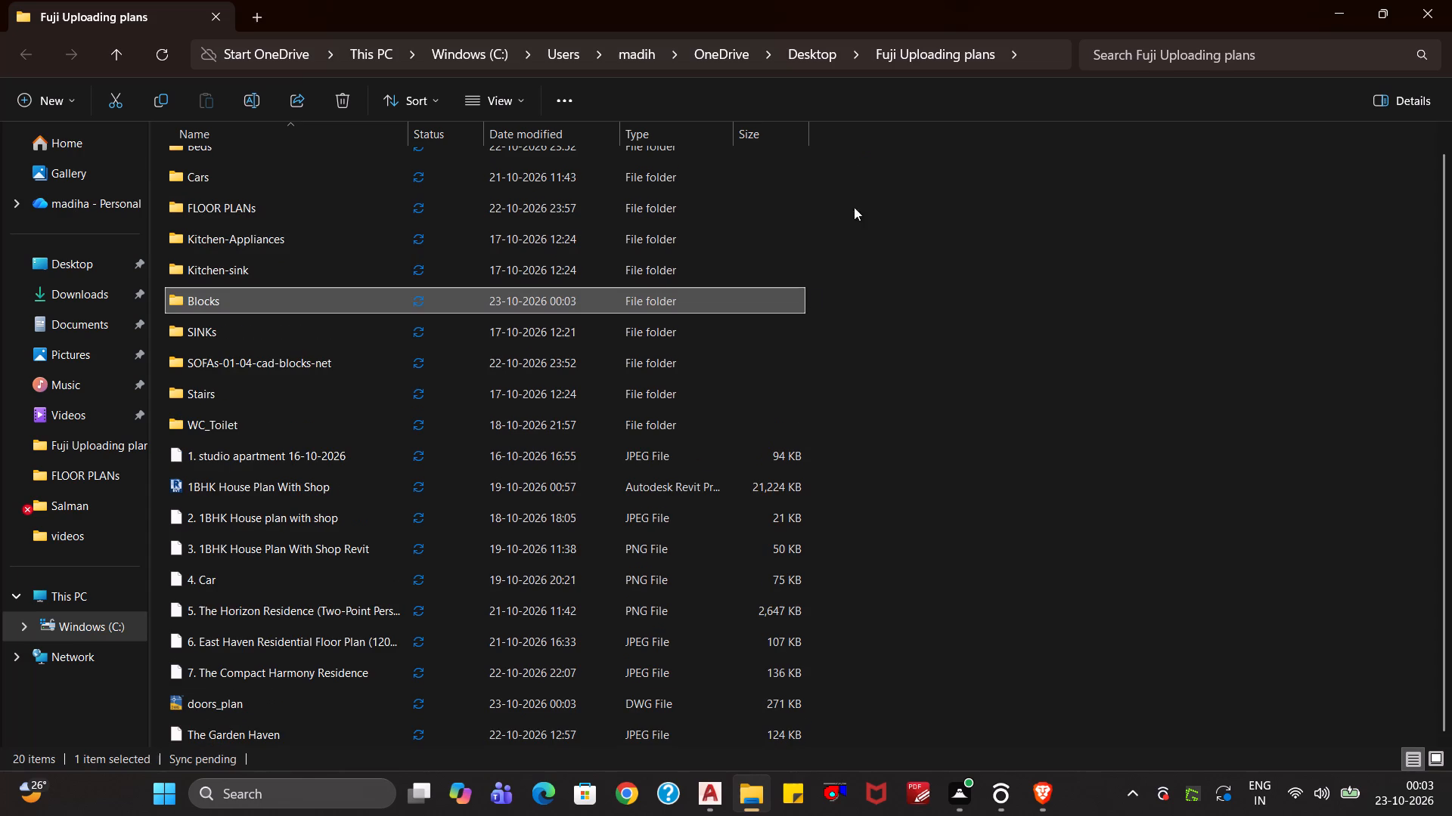
key(Escape)
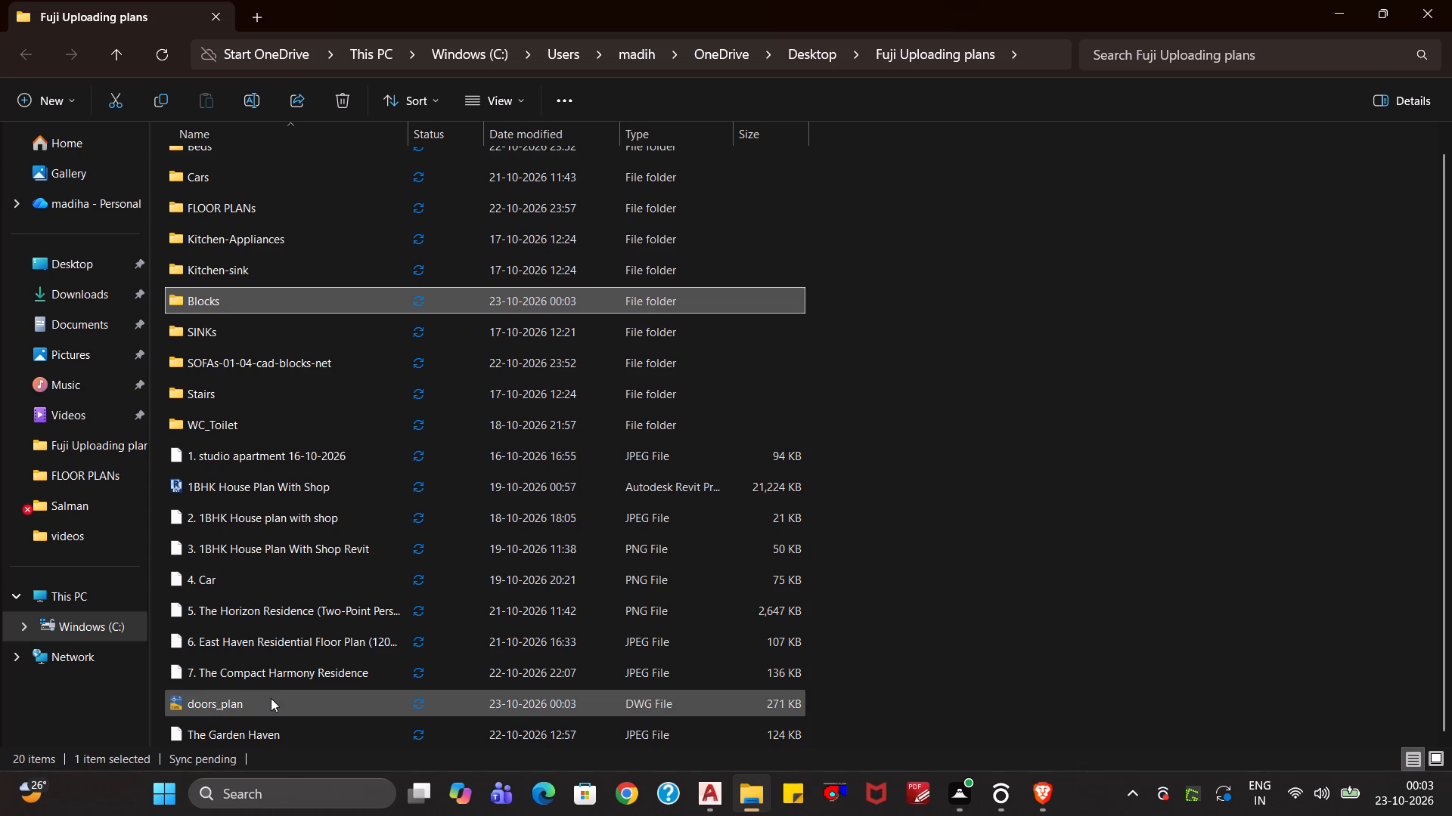
click(1033, 451)
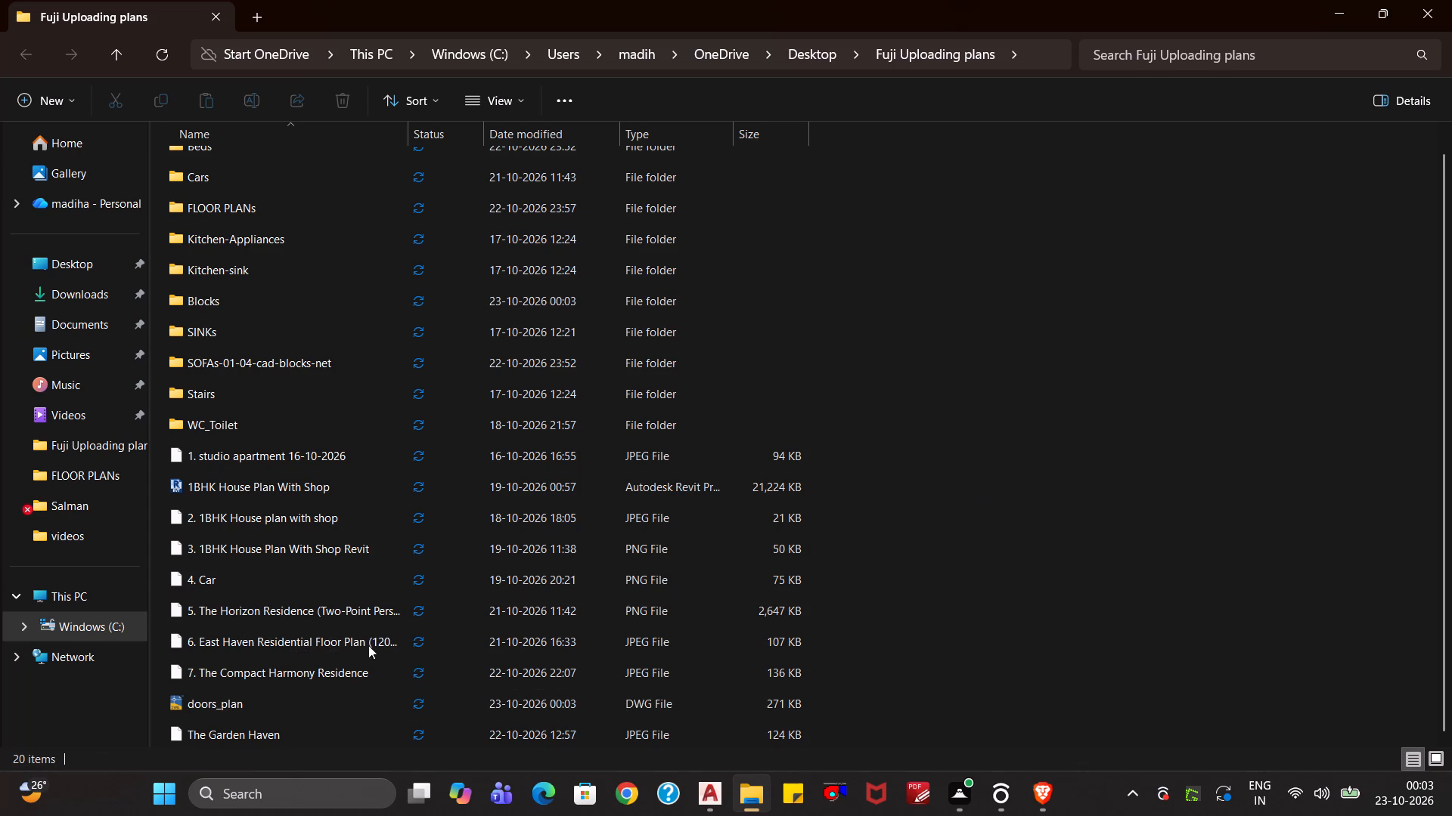
Move the doors_plan drawing into the Blocks folder.
drag(237, 708, 327, 373)
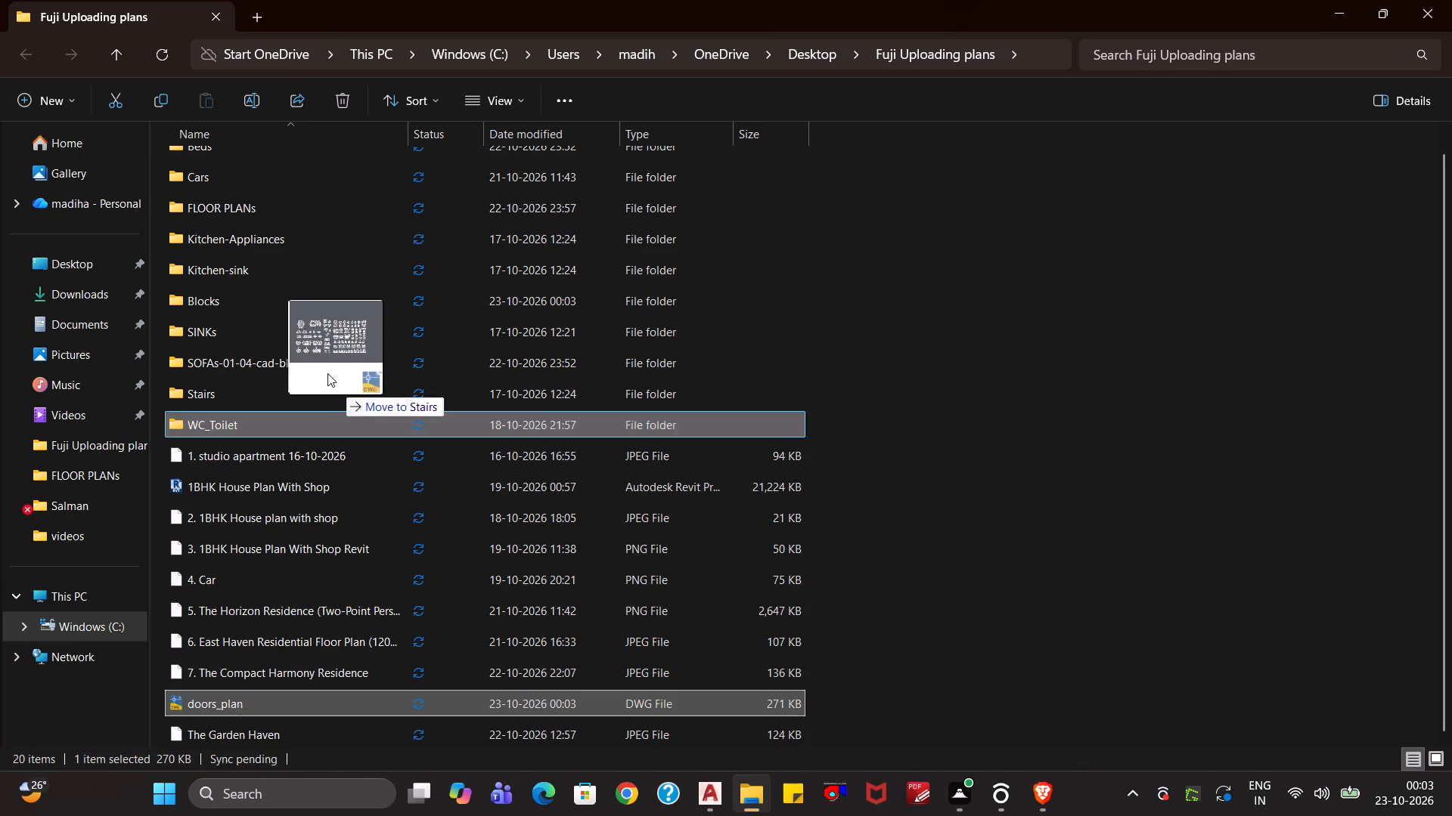
drag(327, 373, 256, 307)
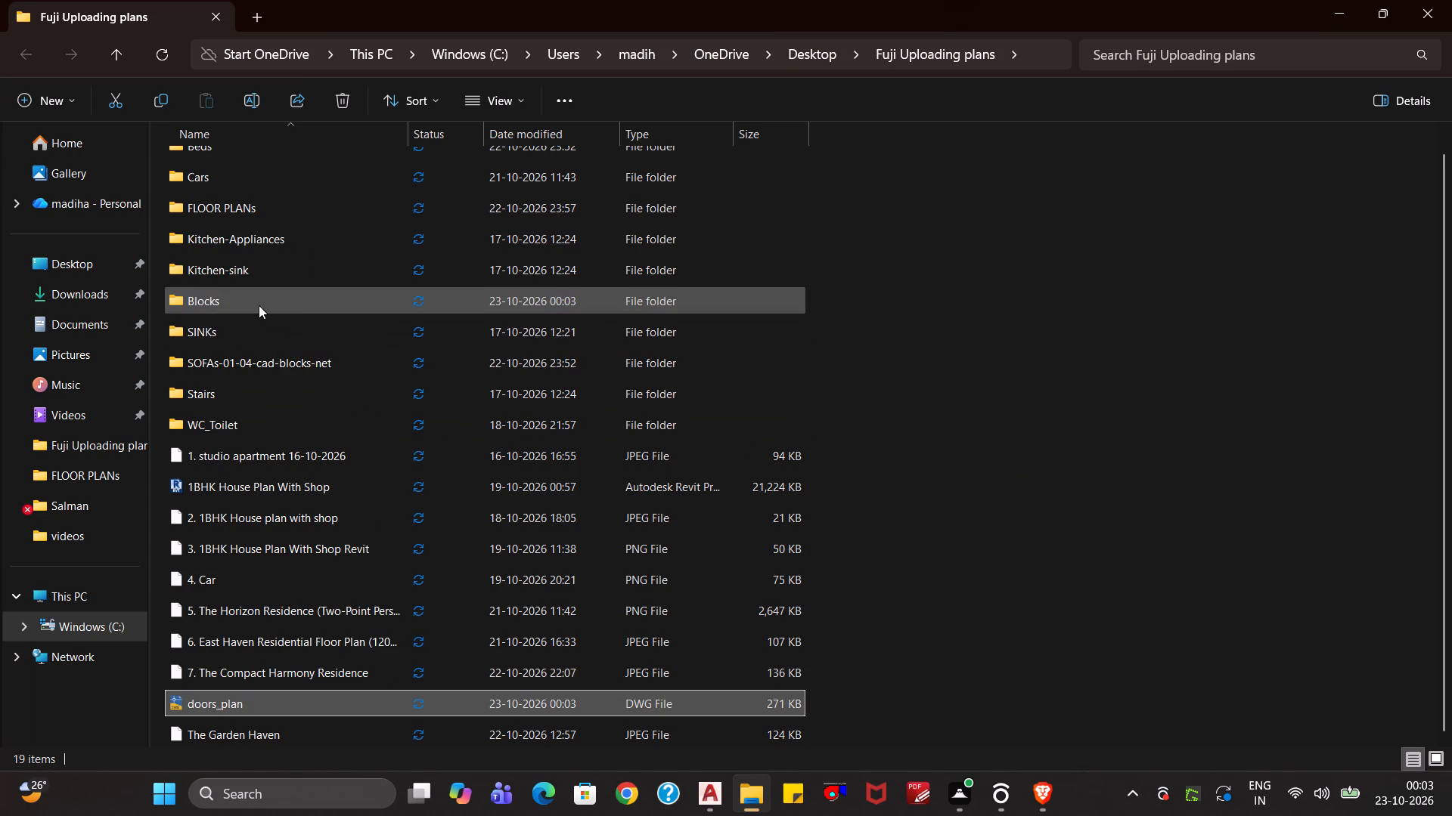
click(994, 372)
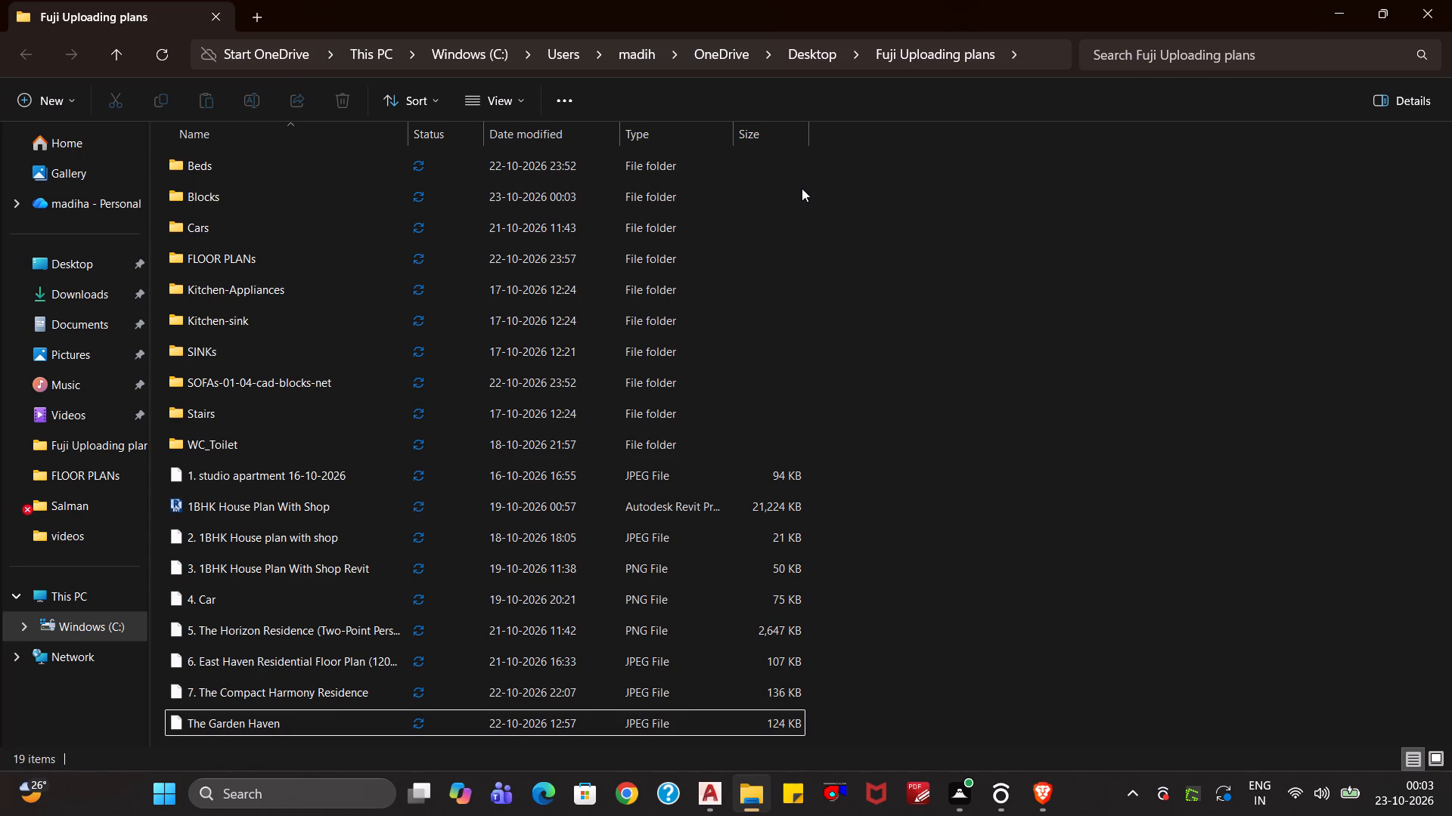
click(835, 165)
click(973, 162)
Move all folders except FLOOR PLANs in Fuji Uploading plans into the Blocks folder.
drag(920, 153, 485, 421)
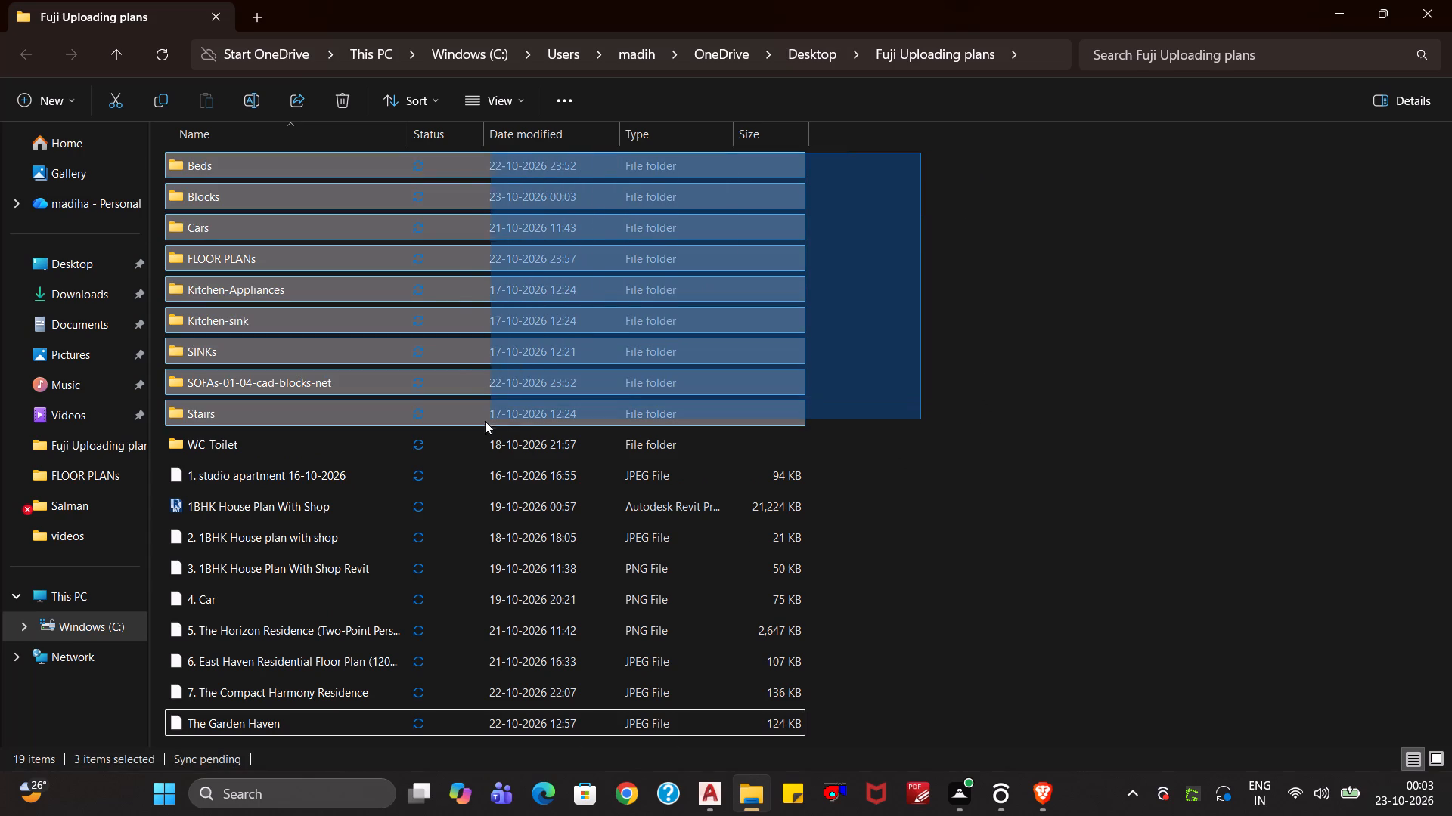
drag(485, 421, 461, 441)
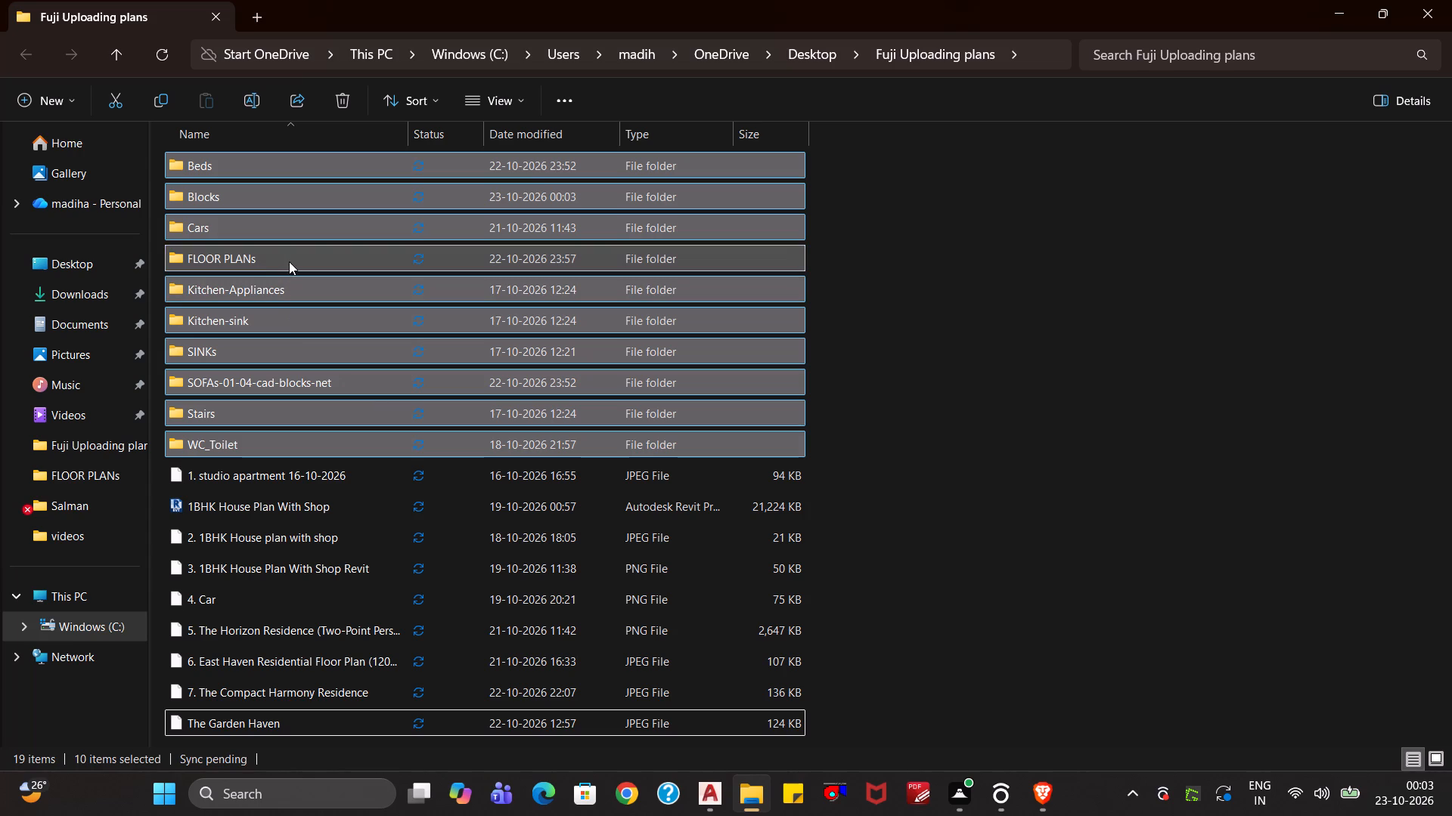
ctrl+click(289, 261)
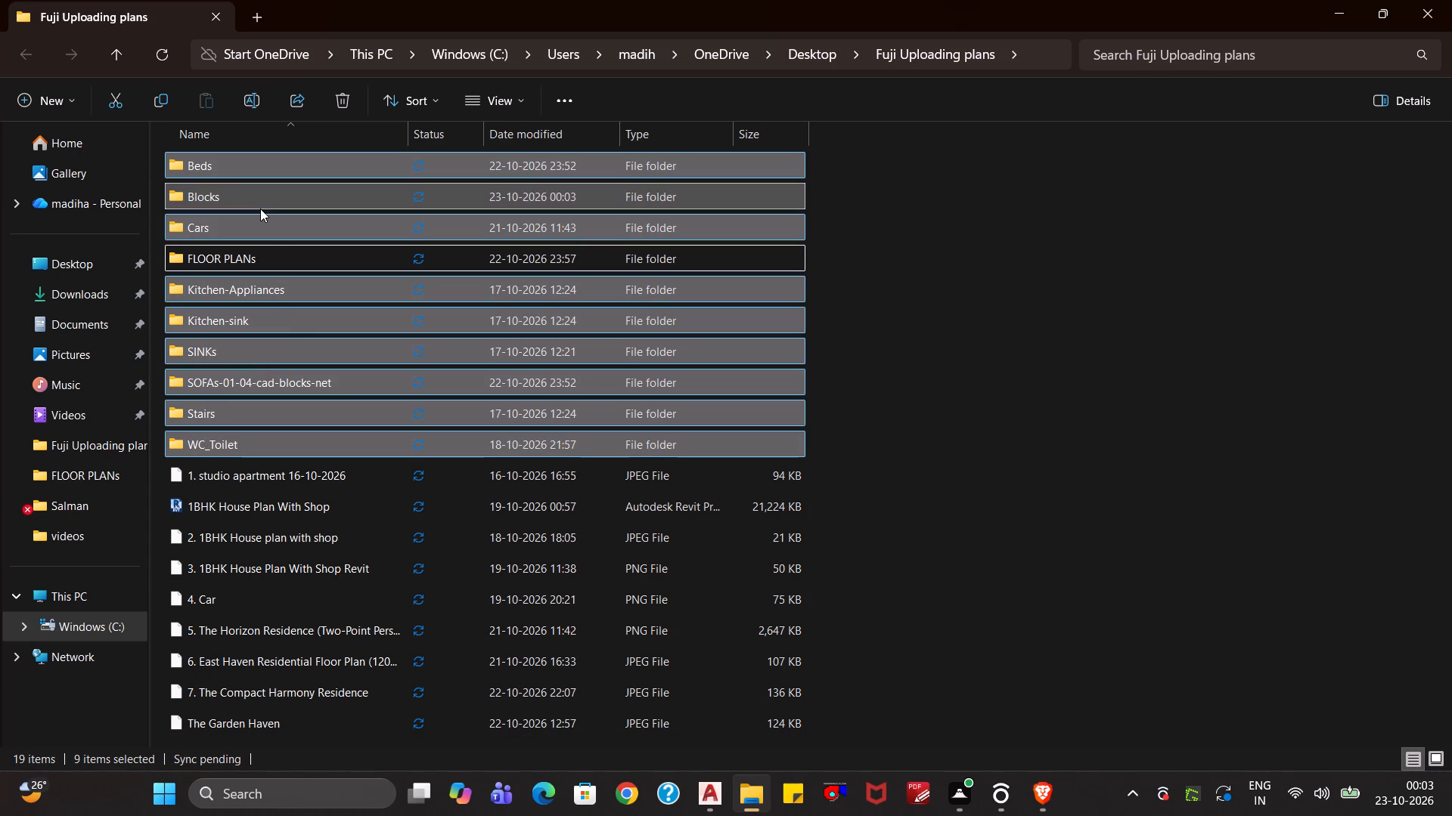
ctrl+click(260, 209)
drag(271, 227, 299, 198)
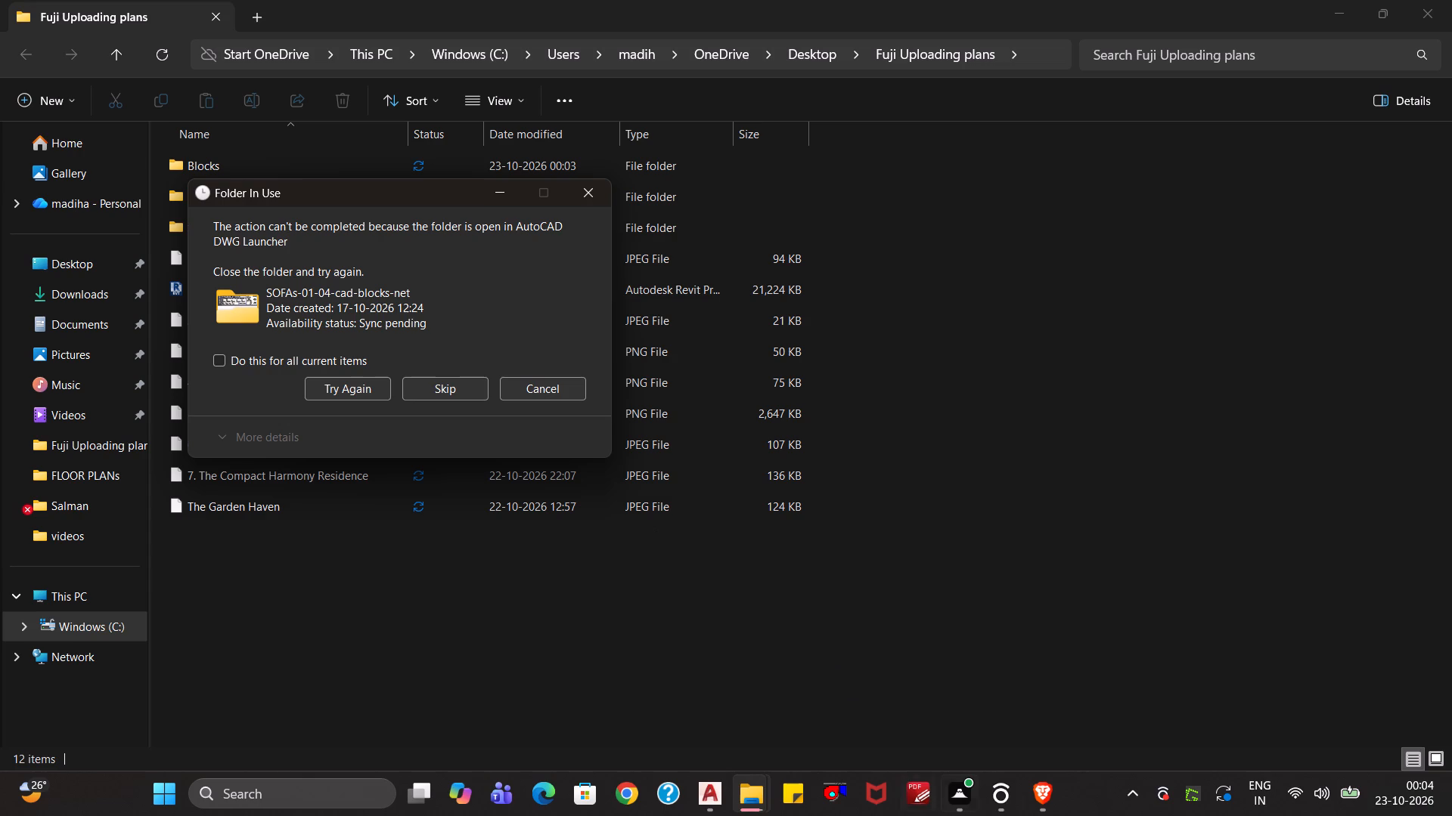
Switch to AutoCAD, cancel the file selection and close the 01-04-cad-blocks-net-sofas drawing without saving changes.
click(709, 800)
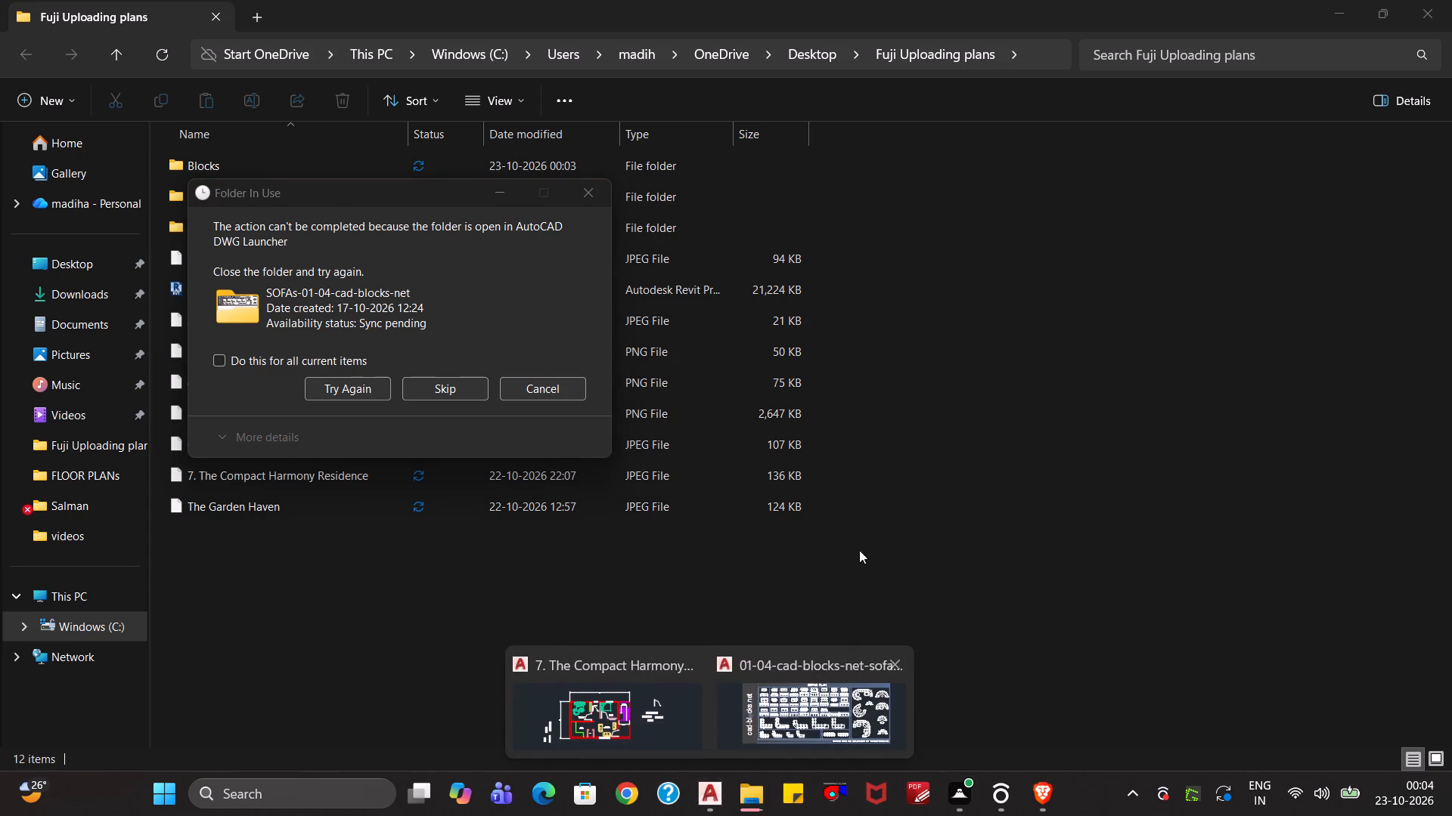
click(695, 703)
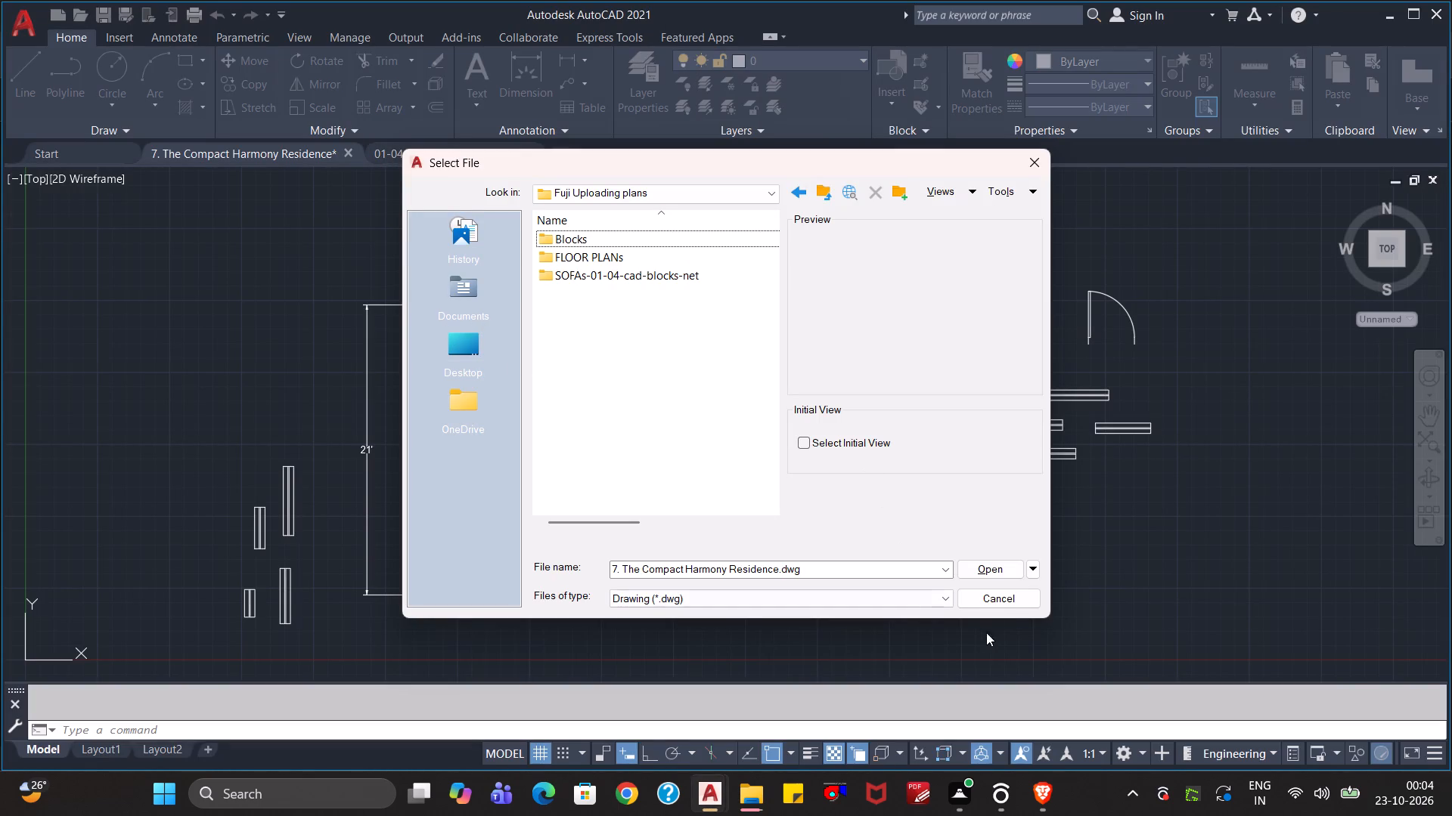
click(1009, 600)
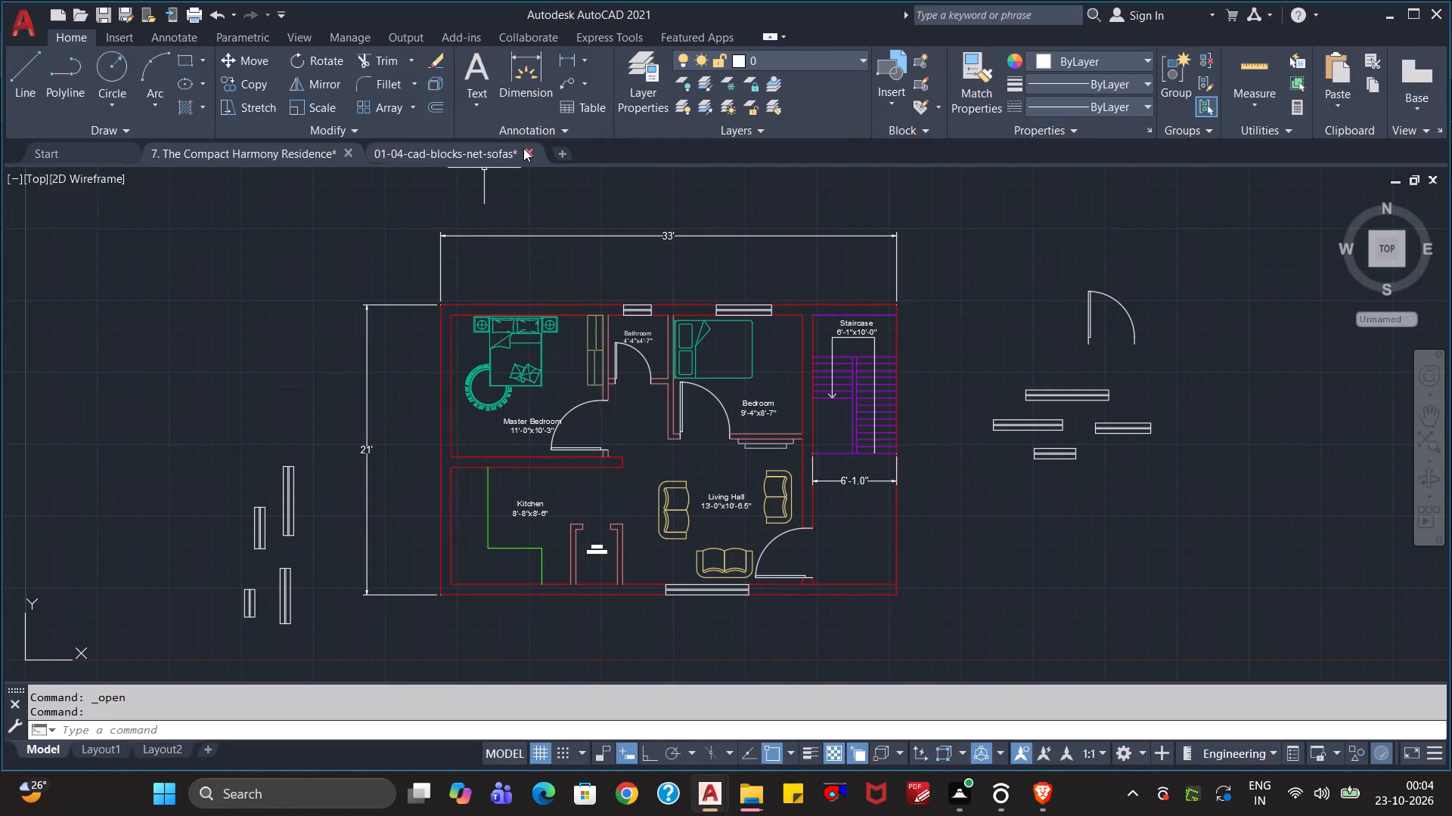
click(525, 153)
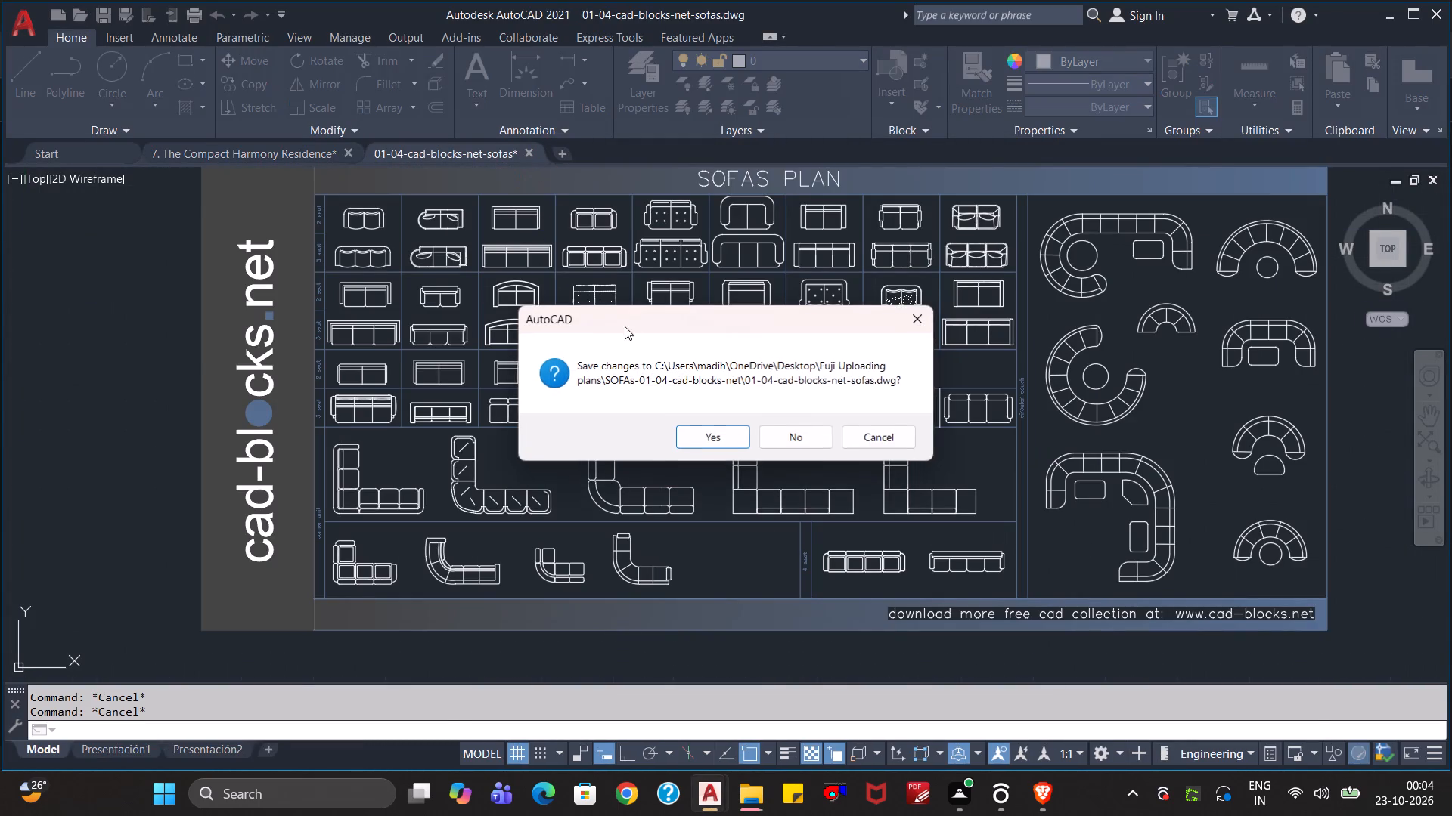
click(768, 441)
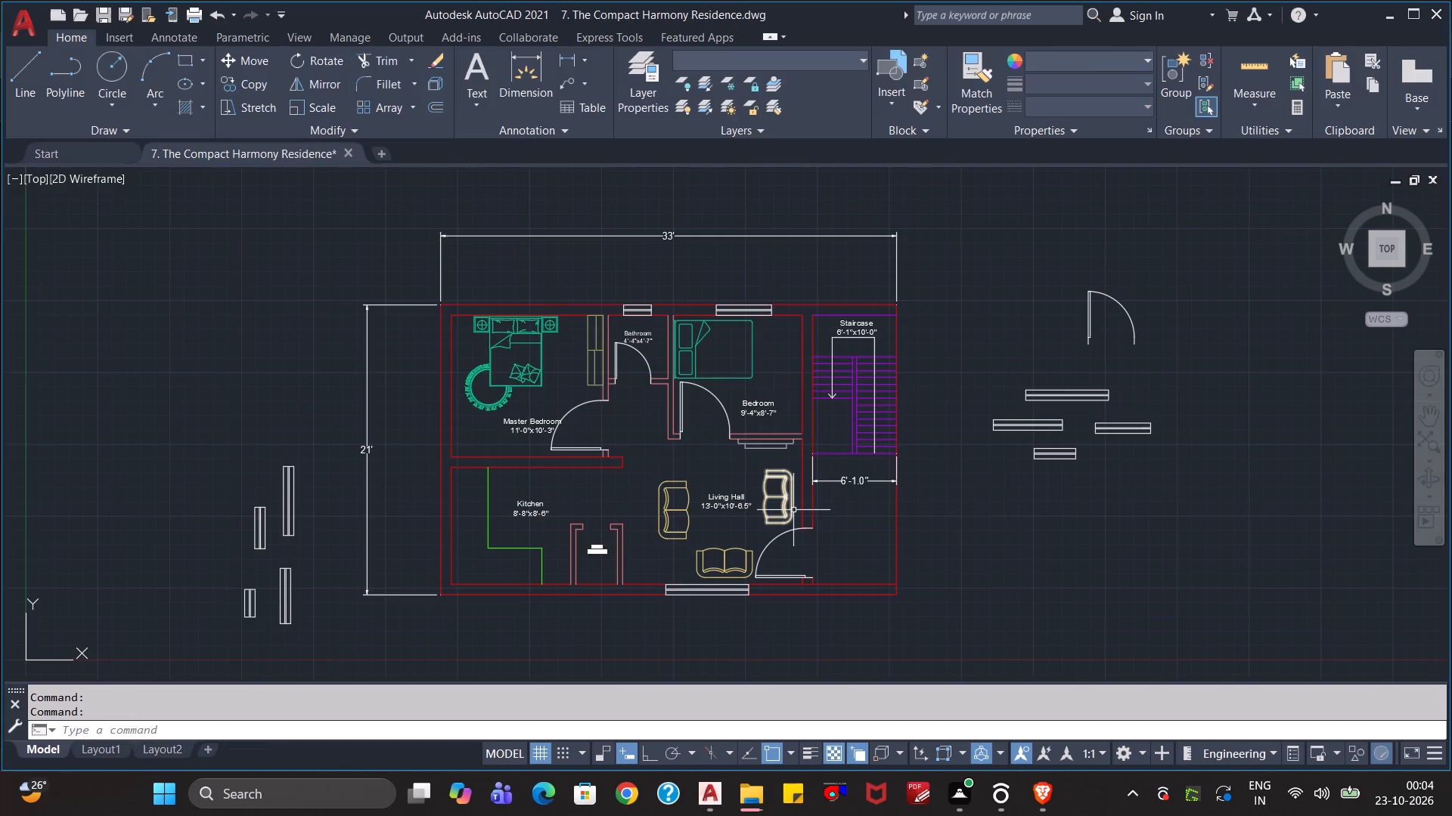
Retry moving the SOFAs-01-04-cad-blocks-net folder, skip it to finish the transfer, and return to Fuji Uploading plans in File Explorer.
key(alt+Tab)
key(alt+Tab)
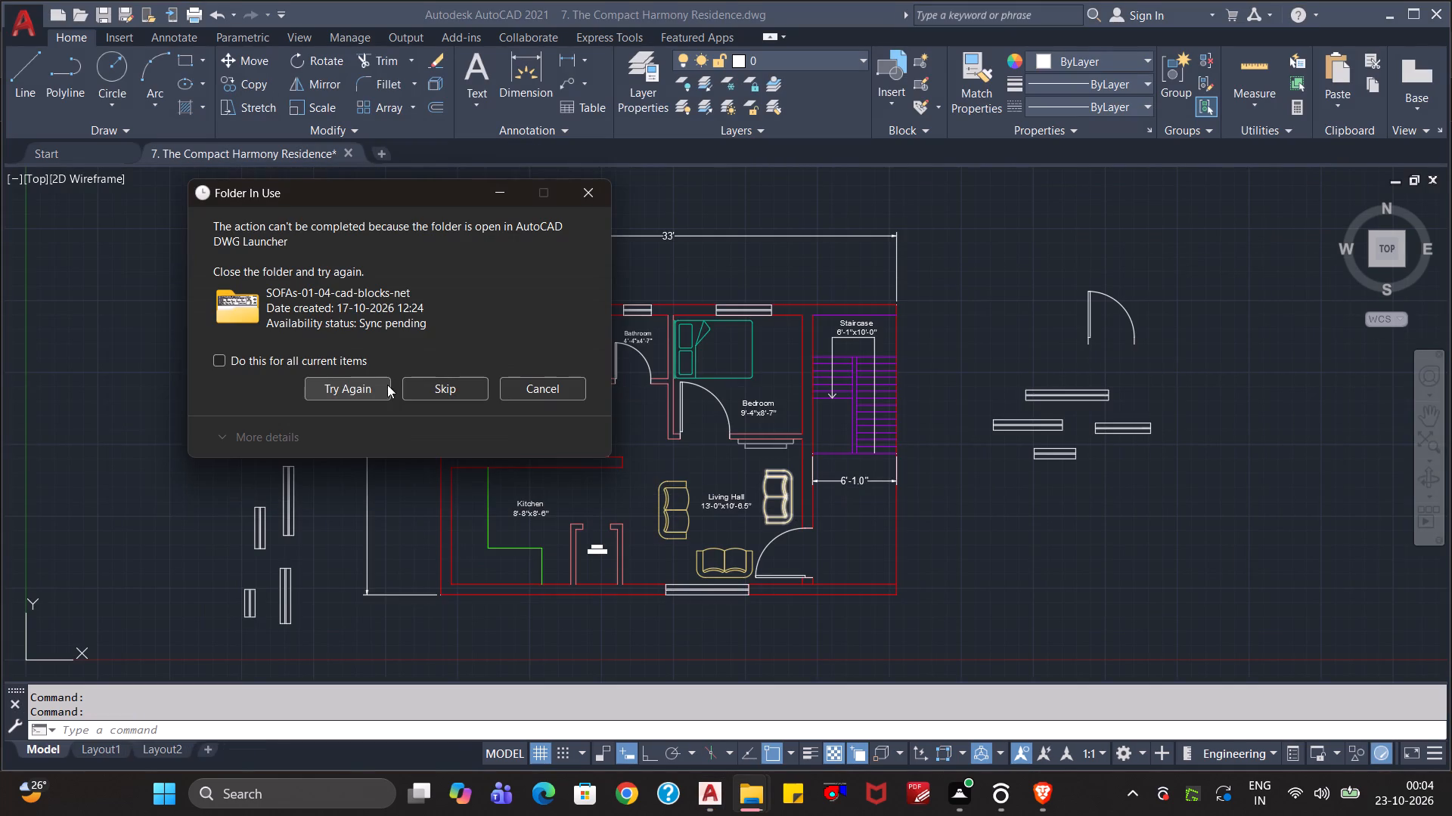
click(375, 396)
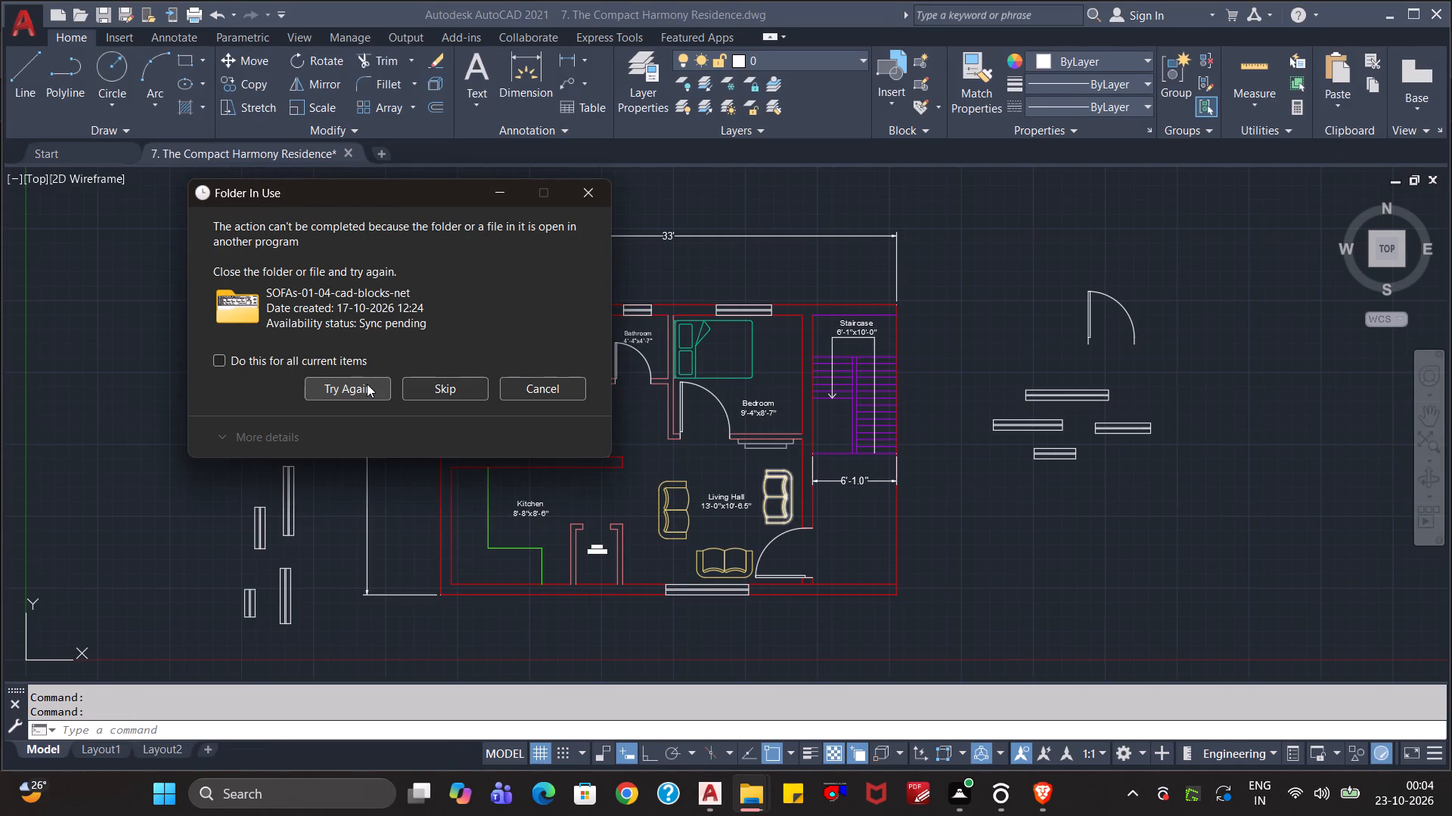
click(367, 384)
click(439, 393)
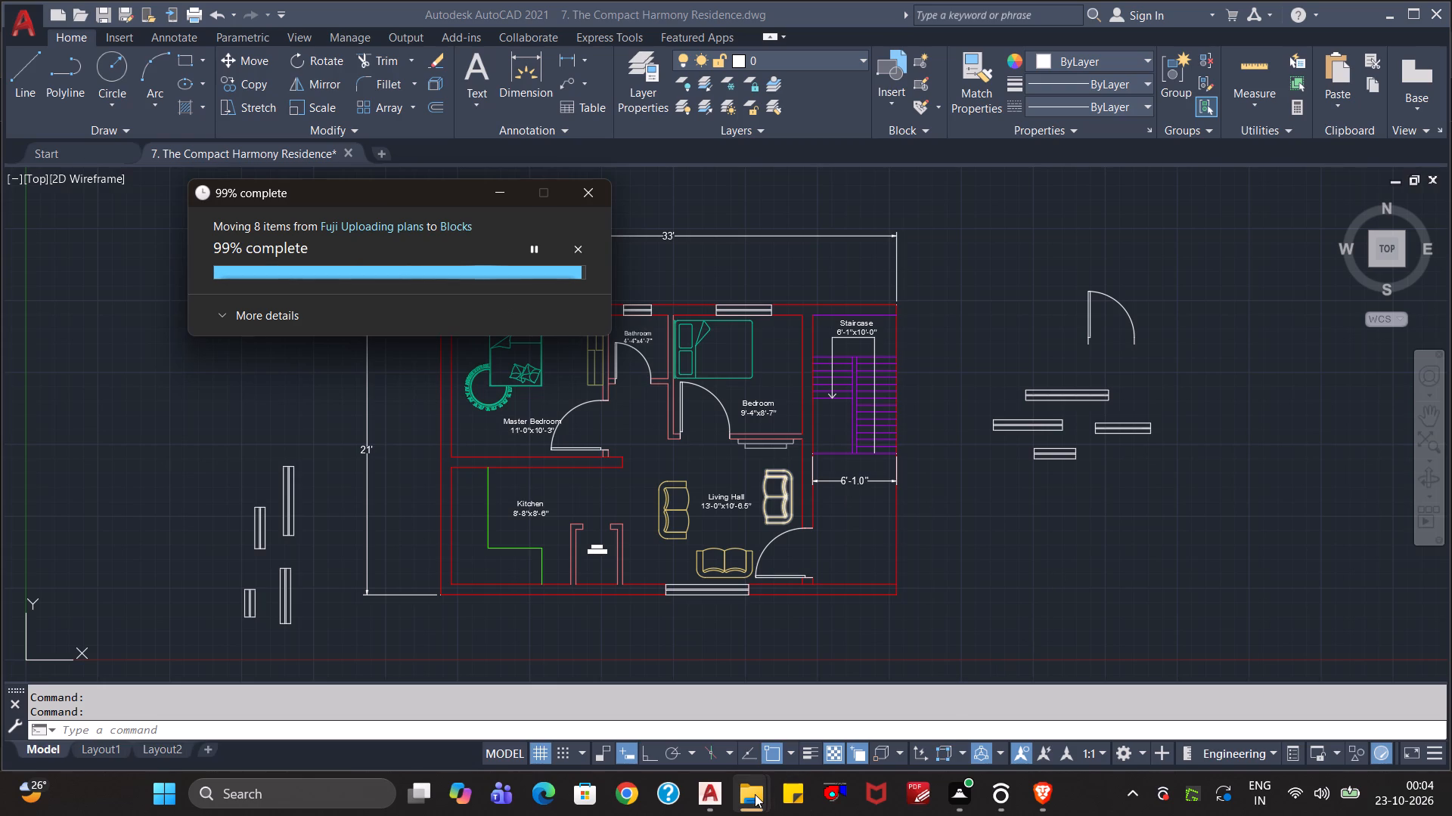
click(684, 733)
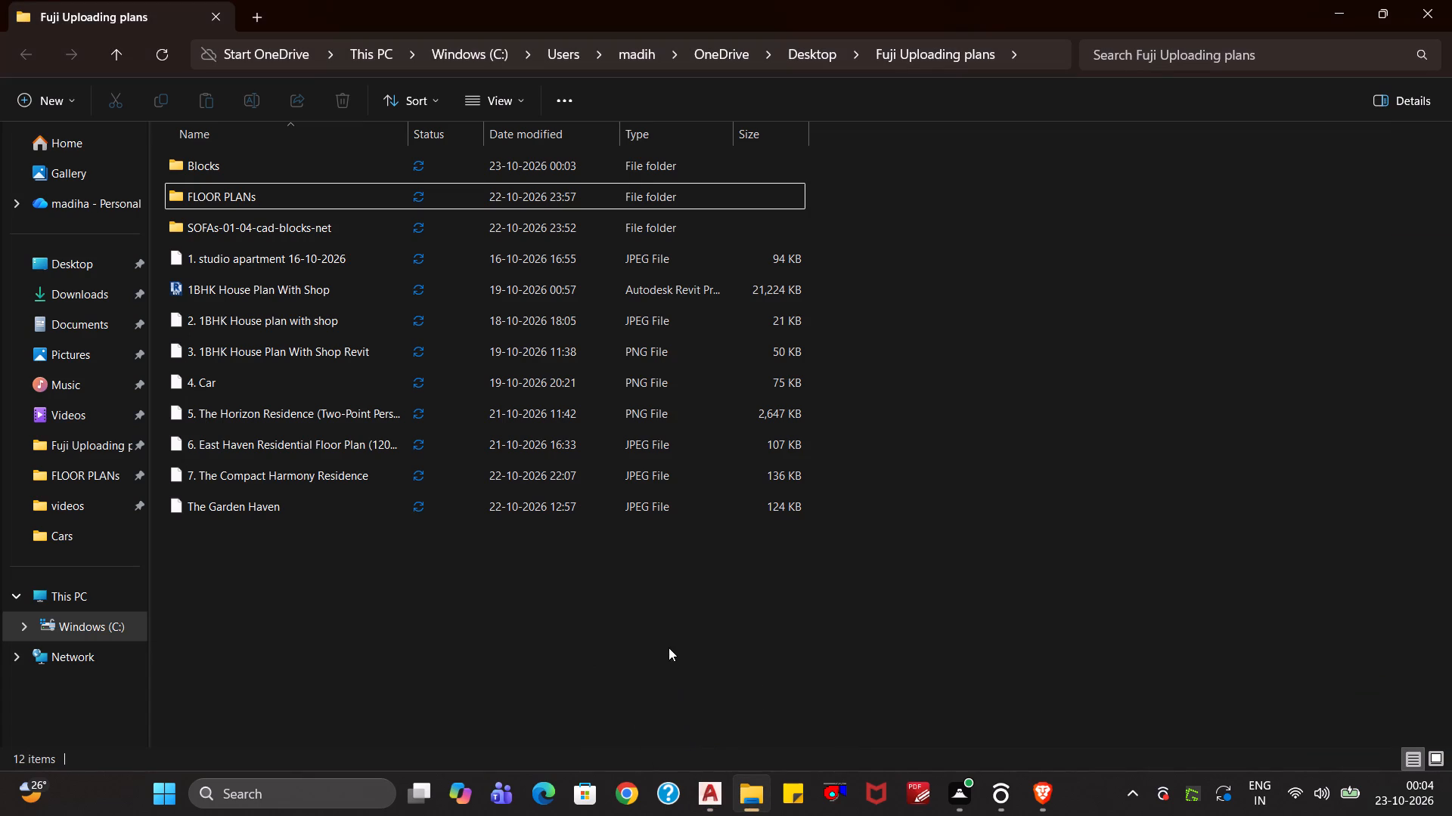
click(669, 648)
Switch to AutoCAD and save the 7. The Compact Harmony Residence drawing.
key(alt+Tab)
key(ctrl+s)
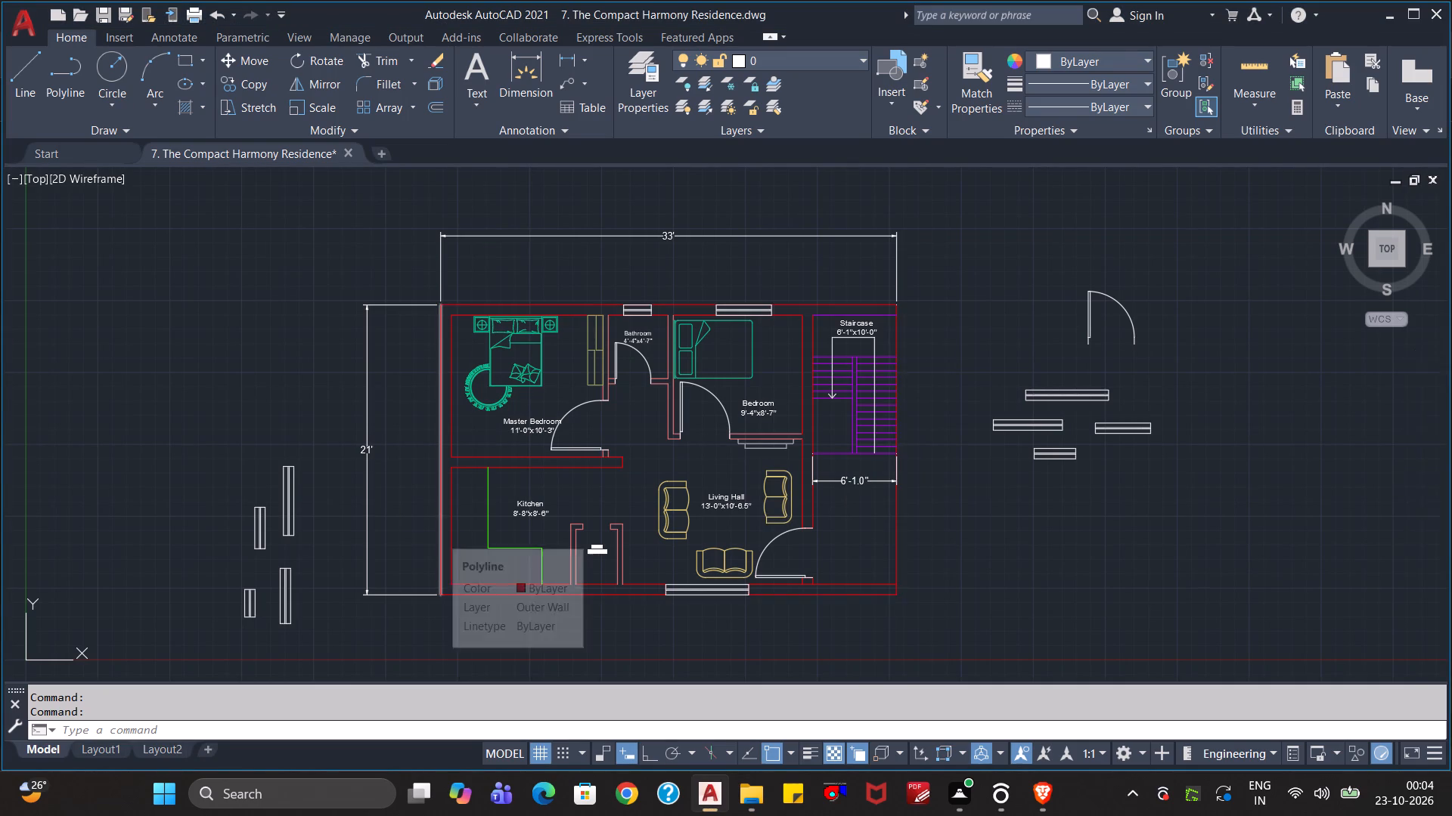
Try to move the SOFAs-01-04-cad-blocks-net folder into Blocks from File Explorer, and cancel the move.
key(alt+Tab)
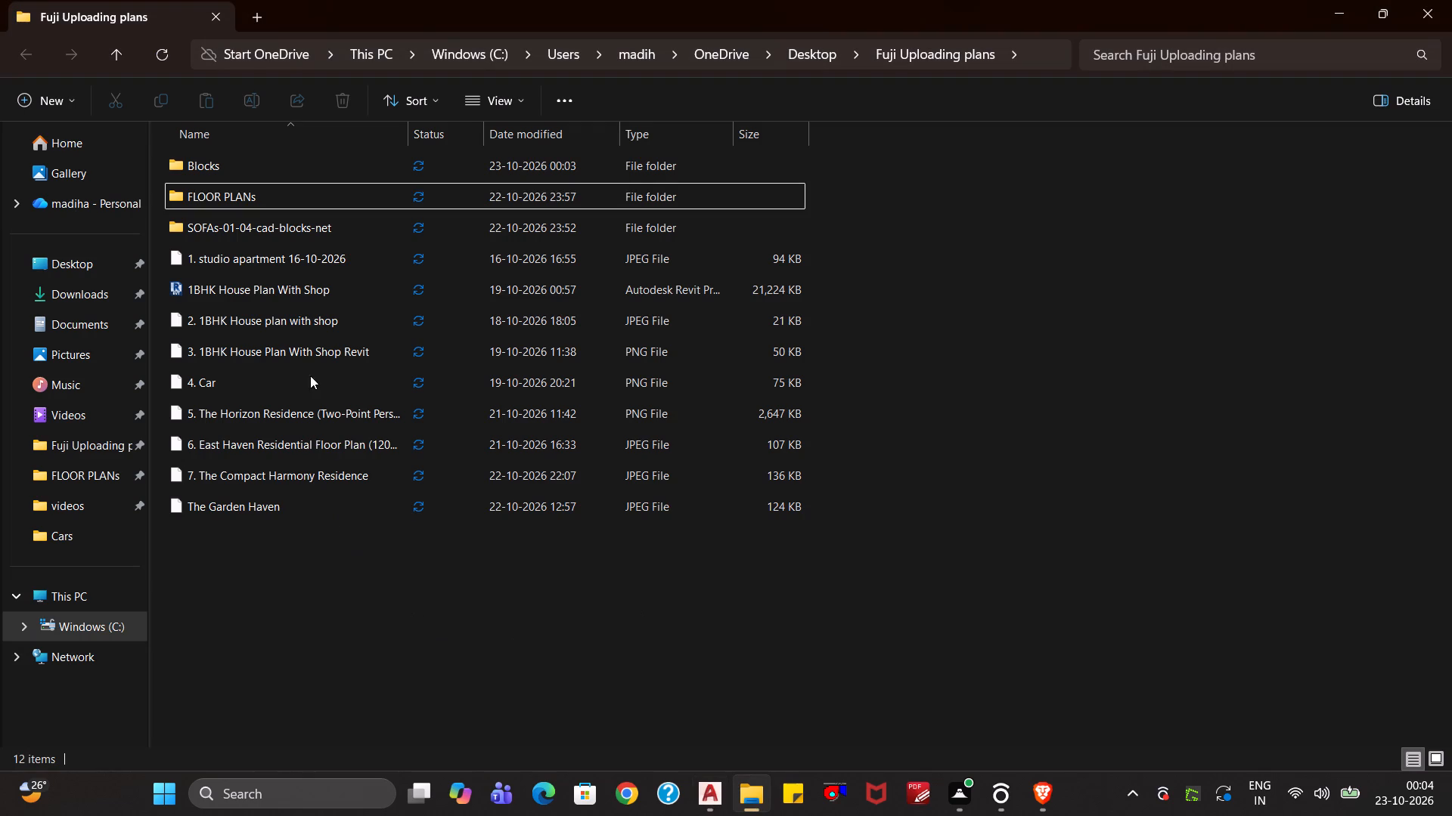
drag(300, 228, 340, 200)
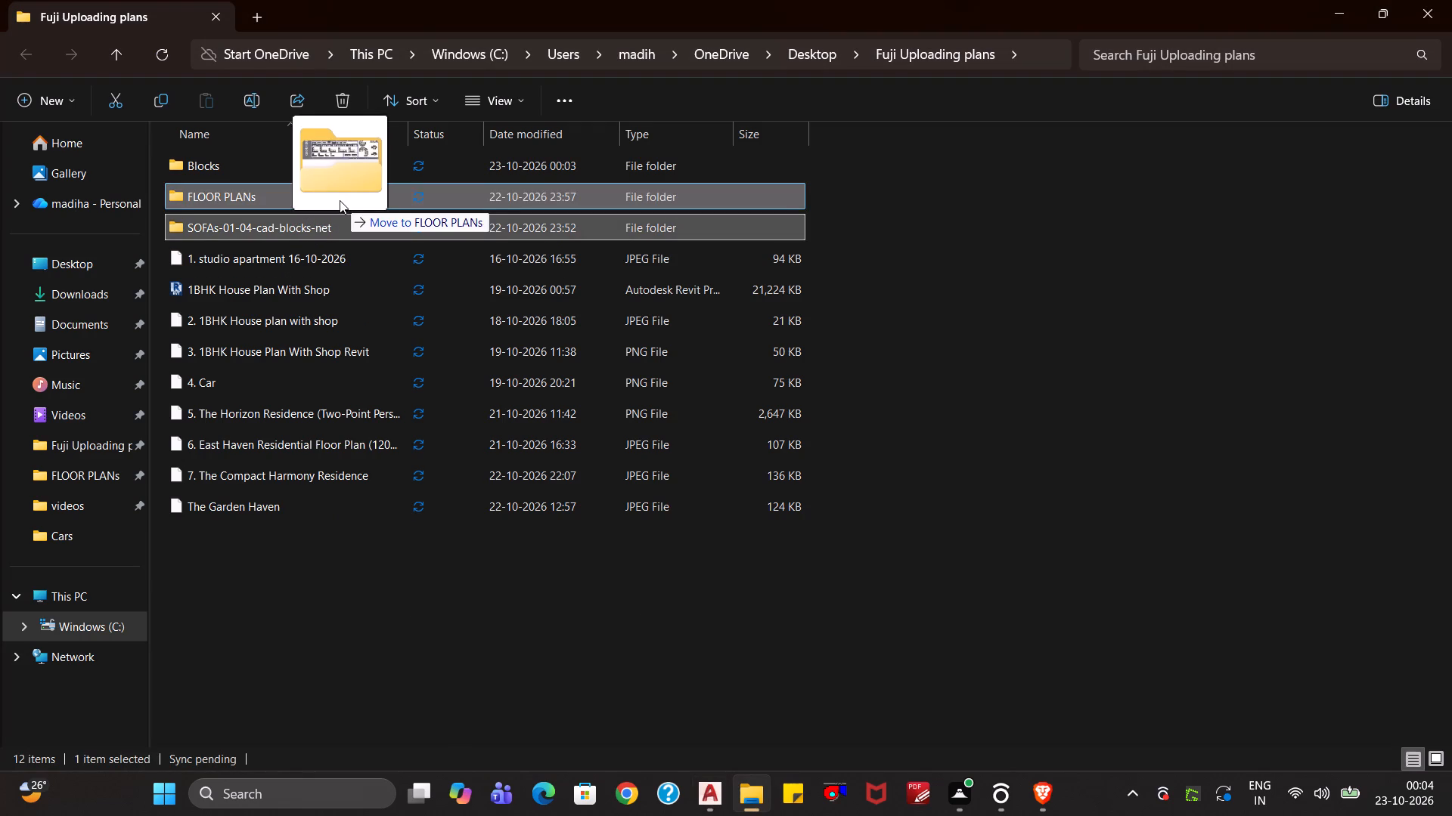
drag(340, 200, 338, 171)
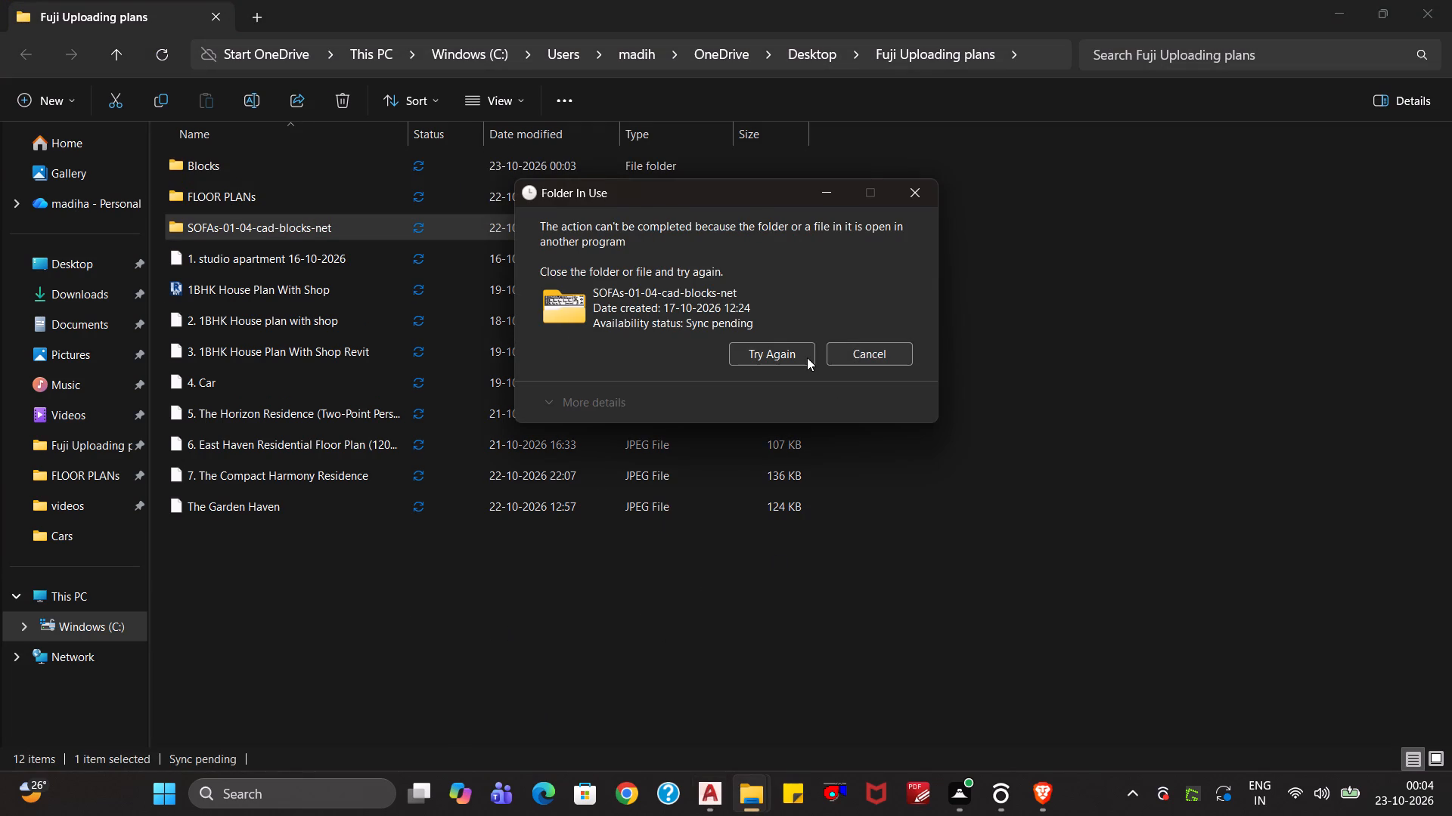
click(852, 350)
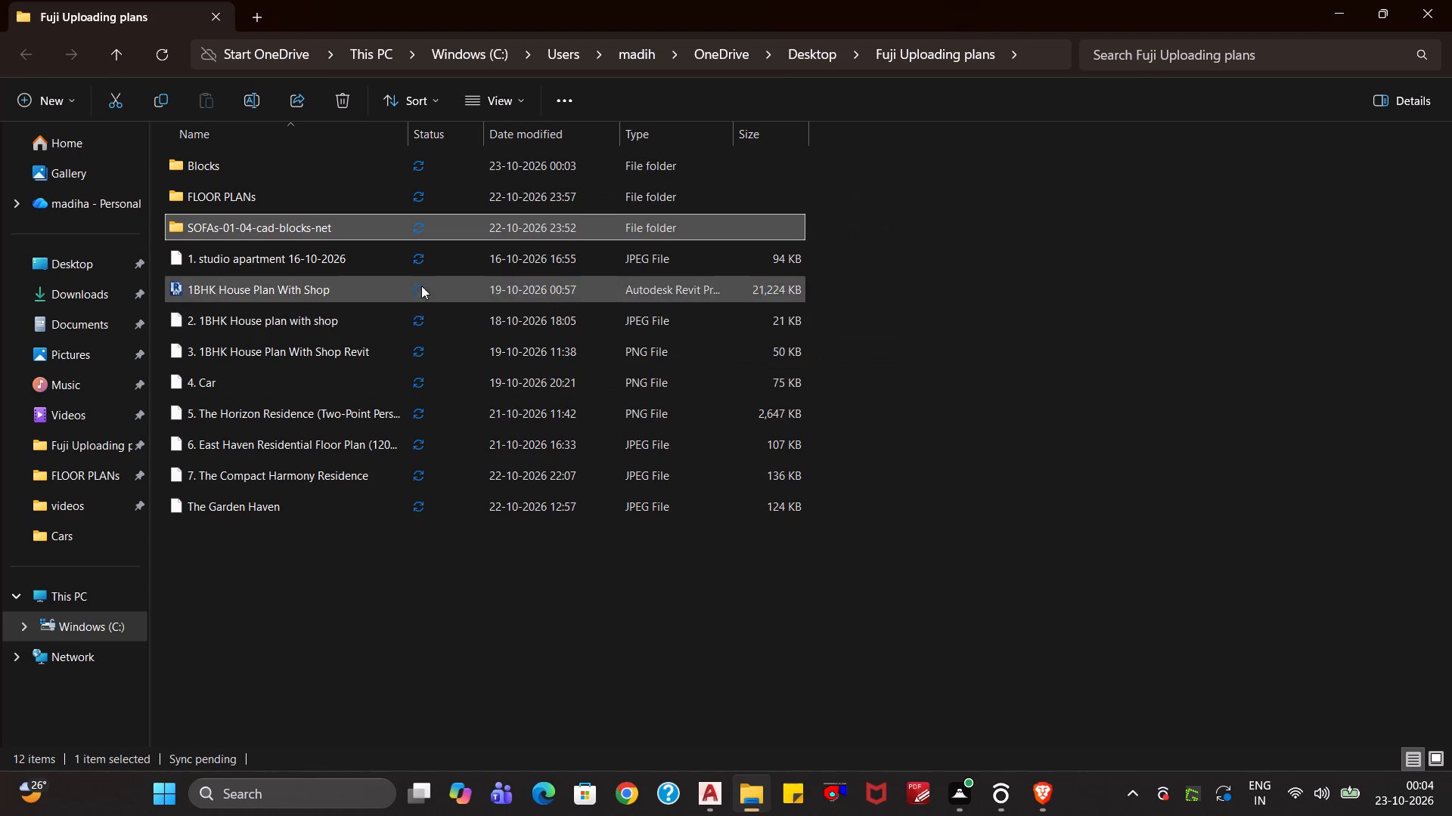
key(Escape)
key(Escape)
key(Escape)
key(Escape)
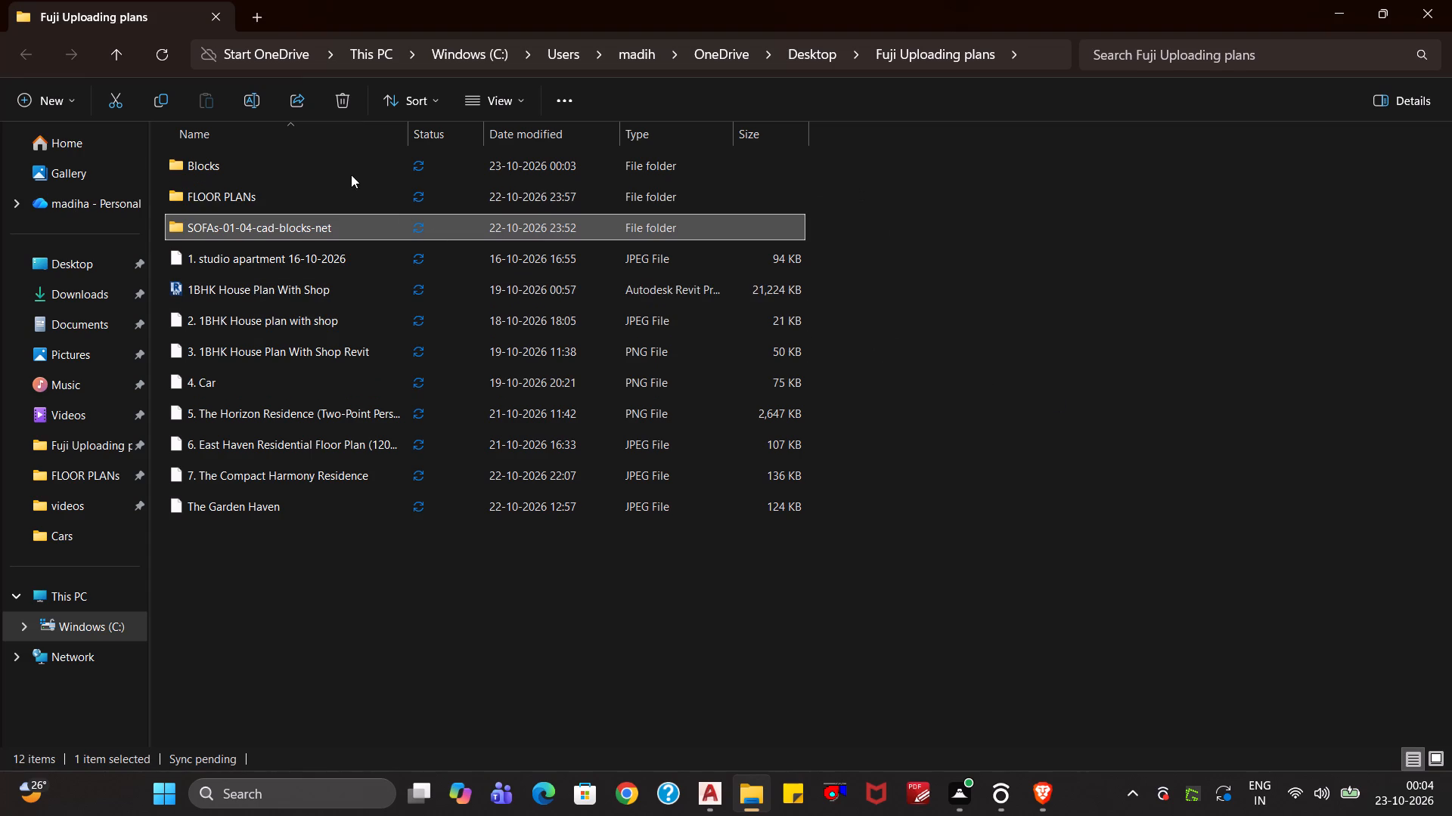
Open the Blocks folder to check the folders moved into it.
double_click(348, 172)
click(1075, 533)
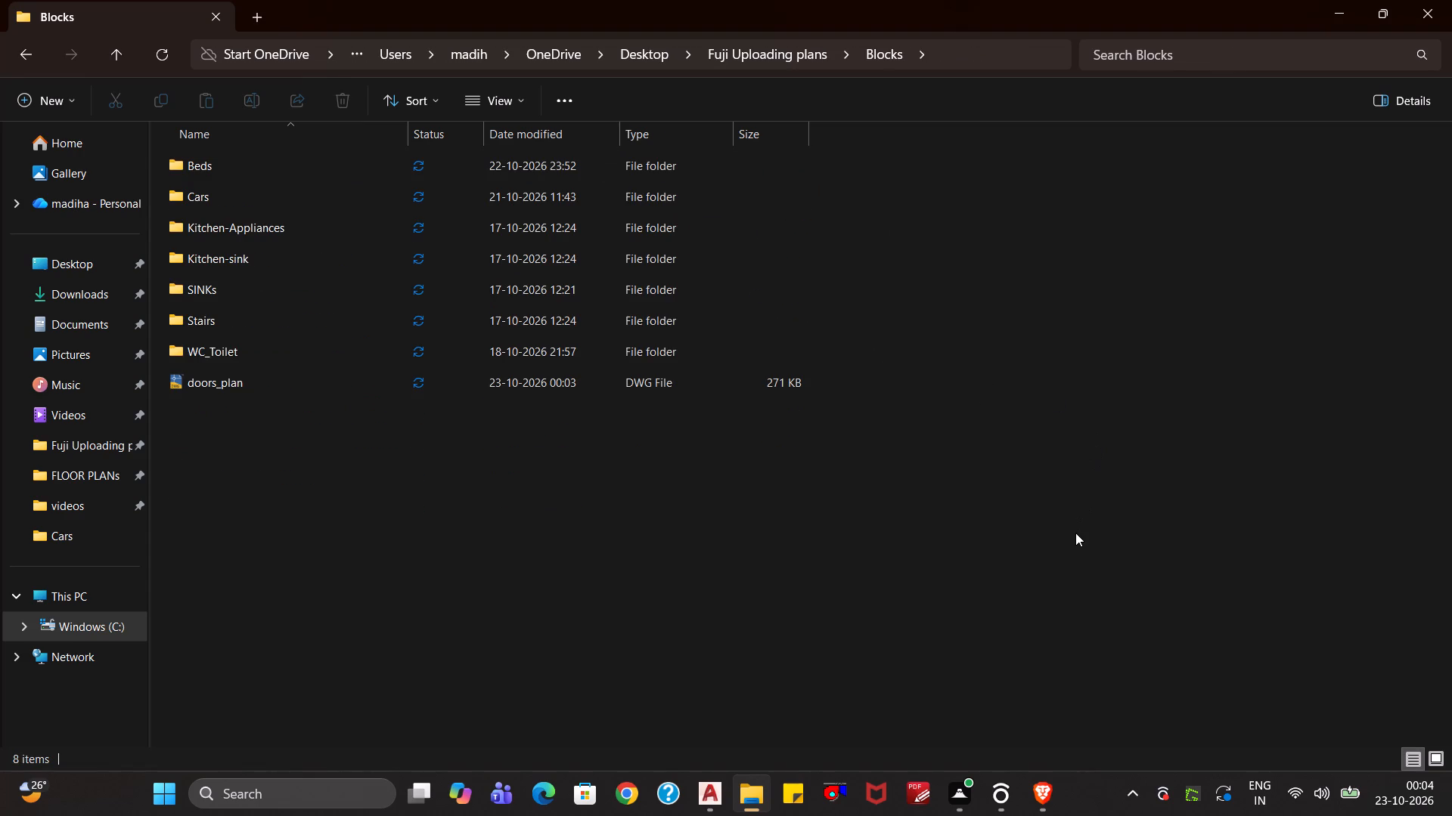
Switch to AutoCAD and open the doors_plan drawing from the Blocks folder.
key(alt+Tab)
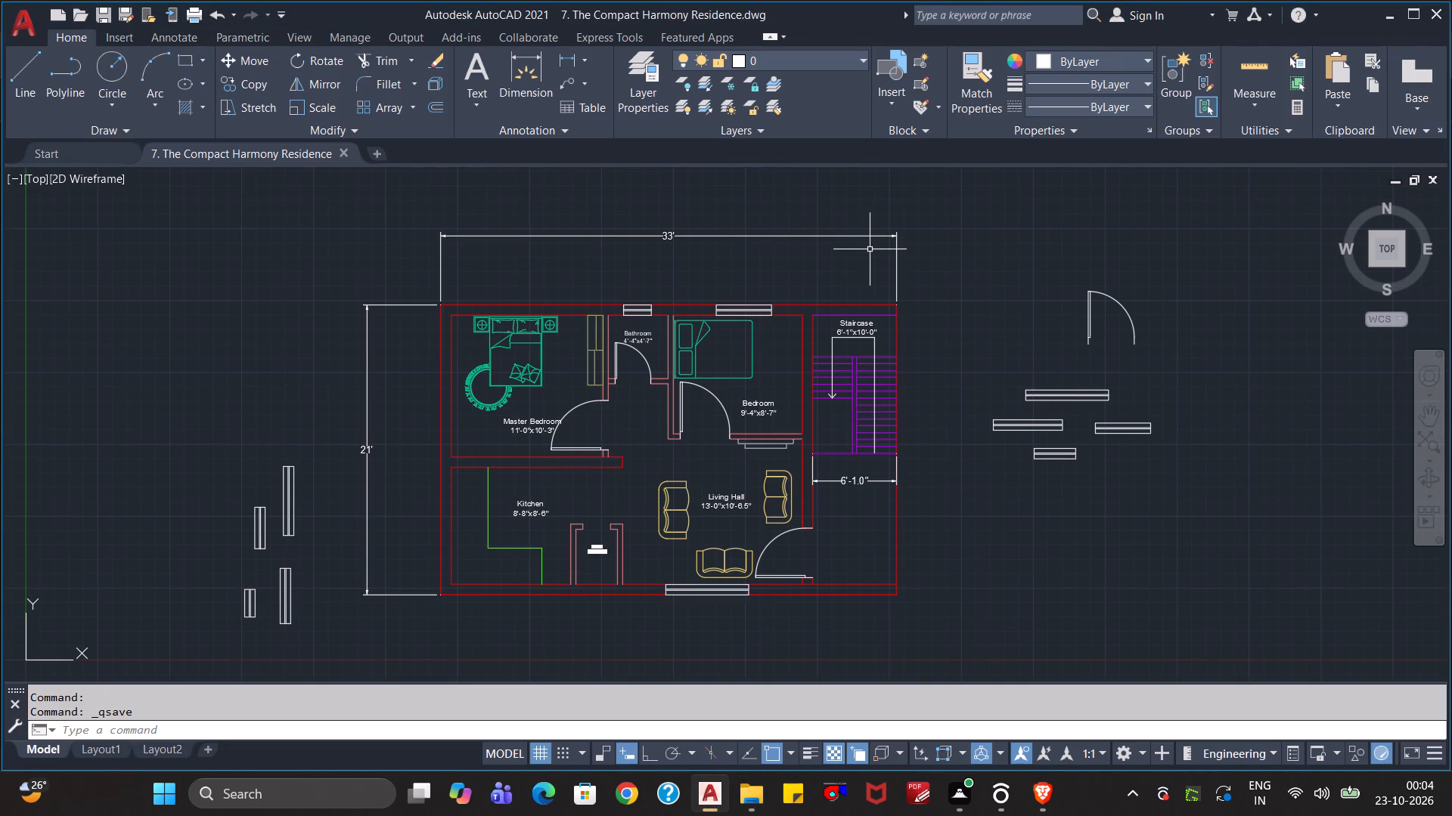
key(ctrl+o)
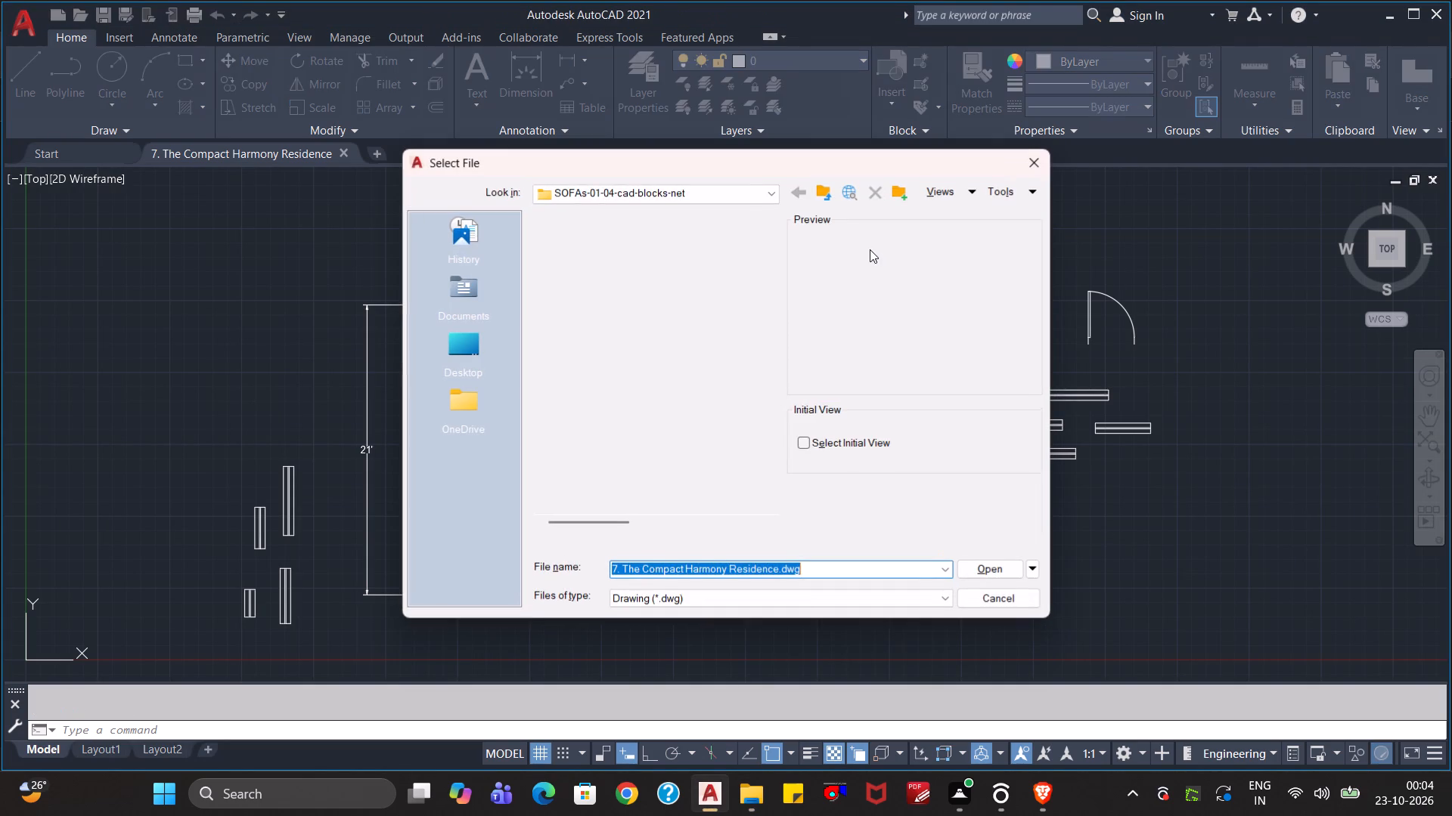
click(825, 190)
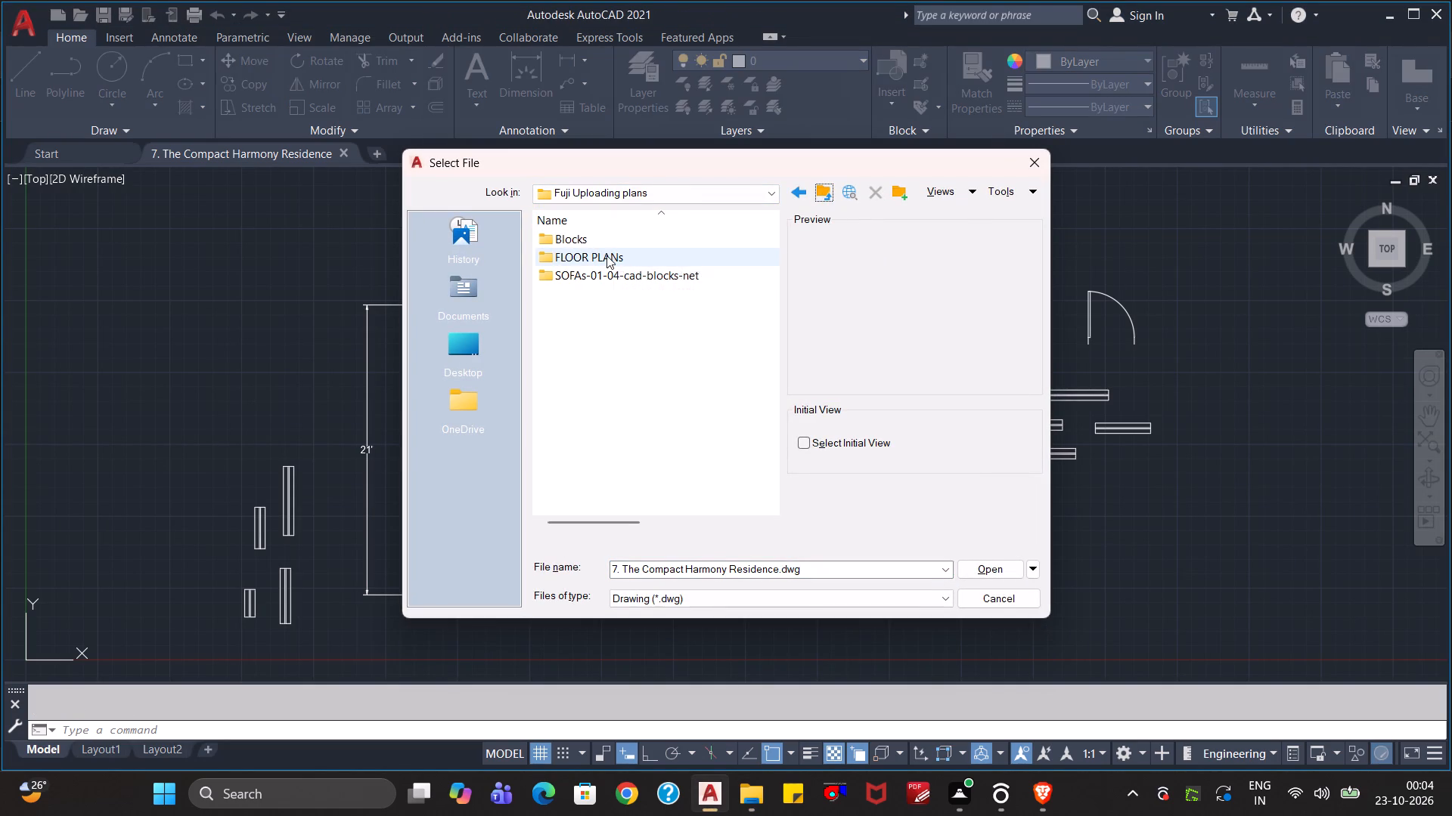
double_click(609, 240)
click(588, 366)
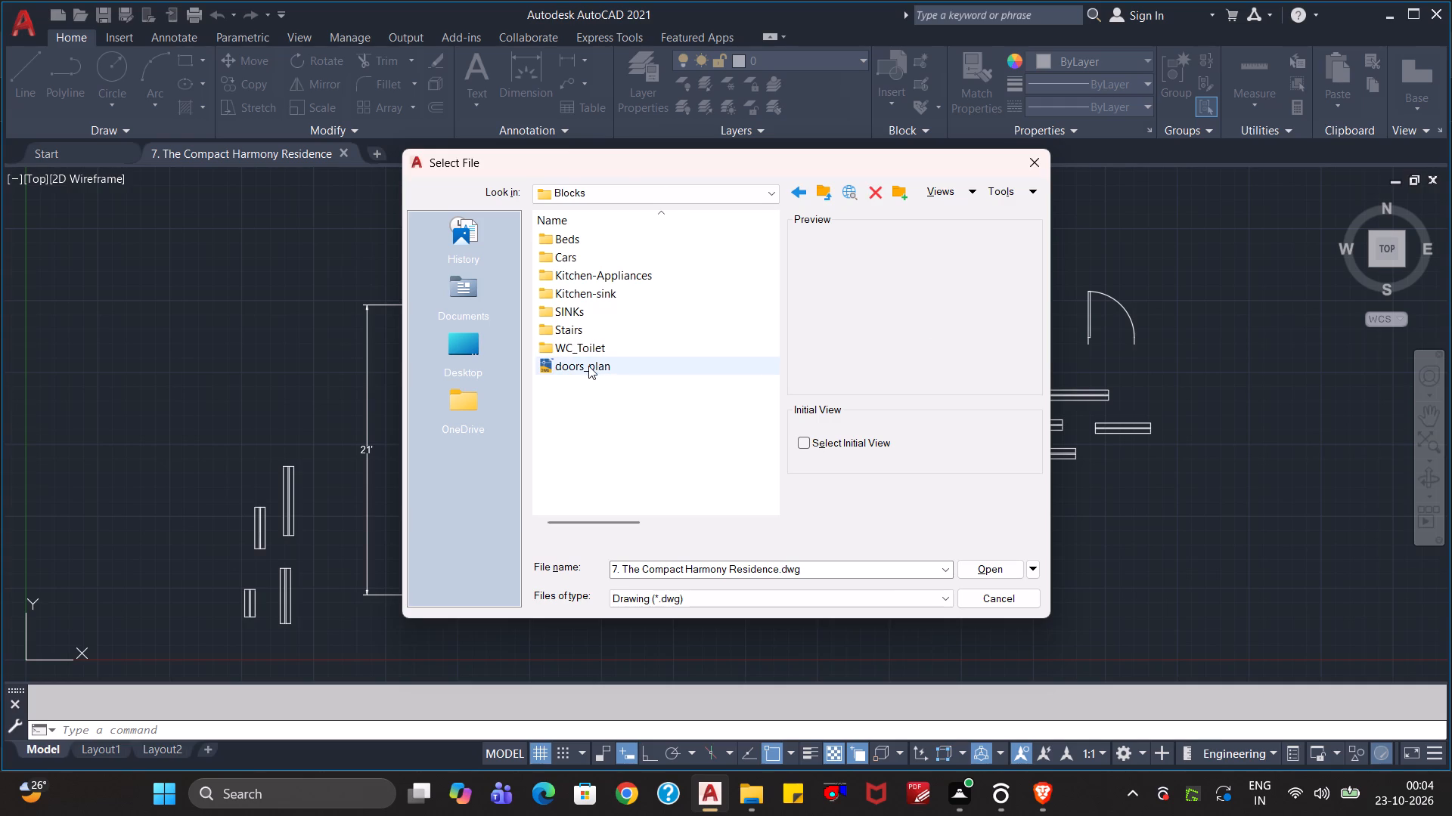
click(991, 563)
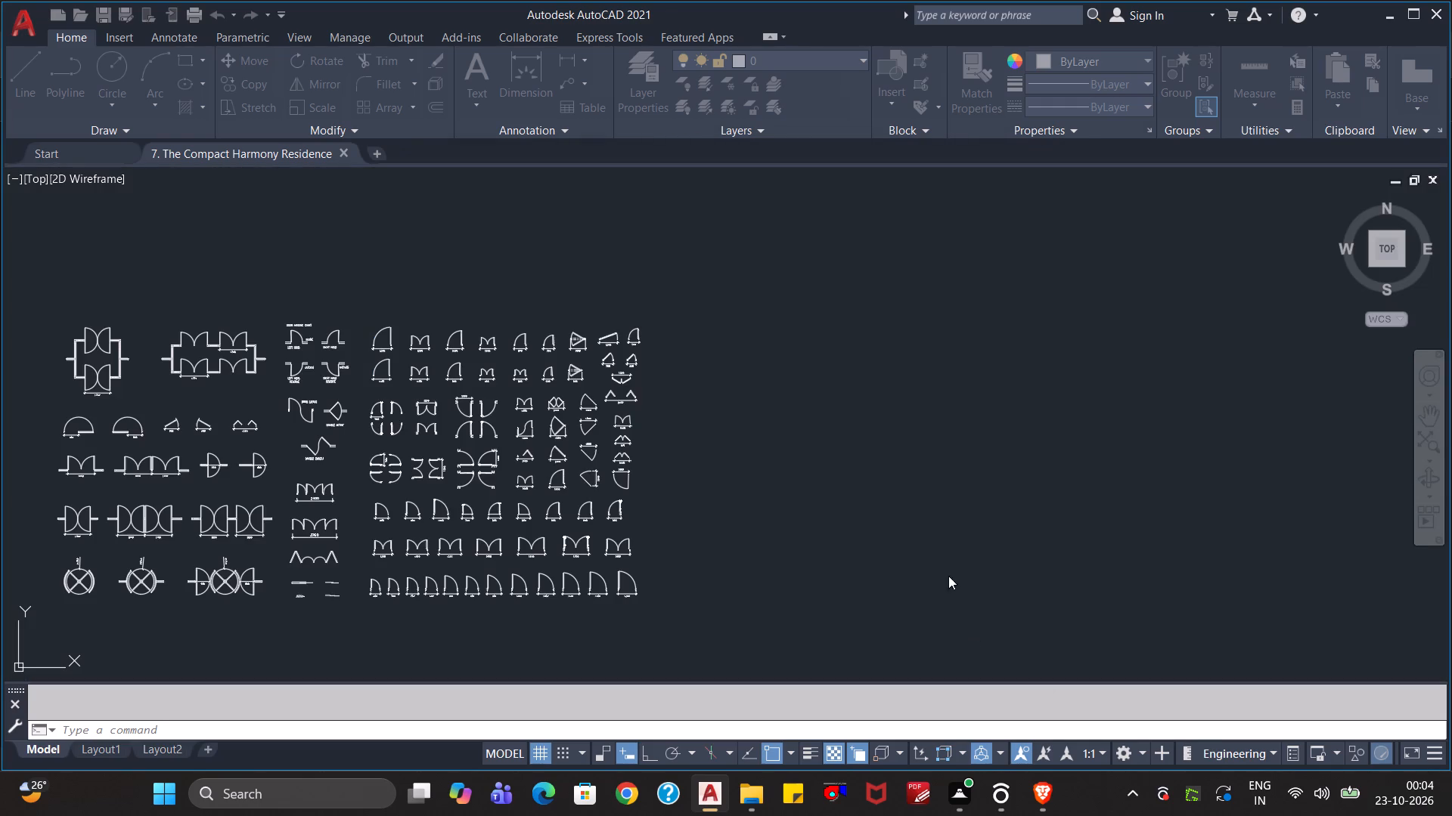
Copy the 1200 double-door block in the upper row of the doors_plan drawing, without its dimension.
scroll(483, 389, up, 2)
scroll(437, 333, up, 1)
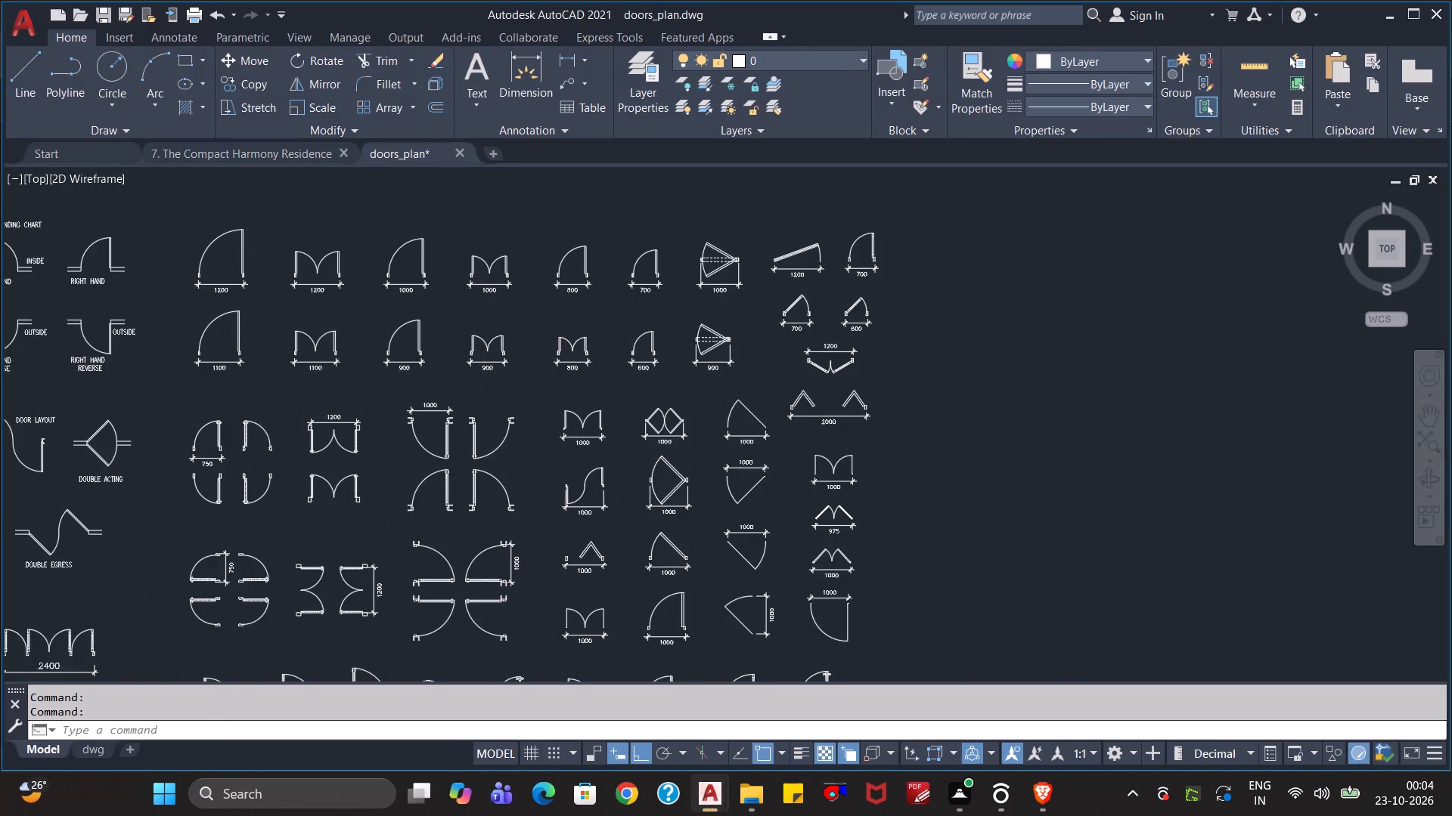
middle_drag(341, 290, 470, 405)
scroll(450, 413, up, 2)
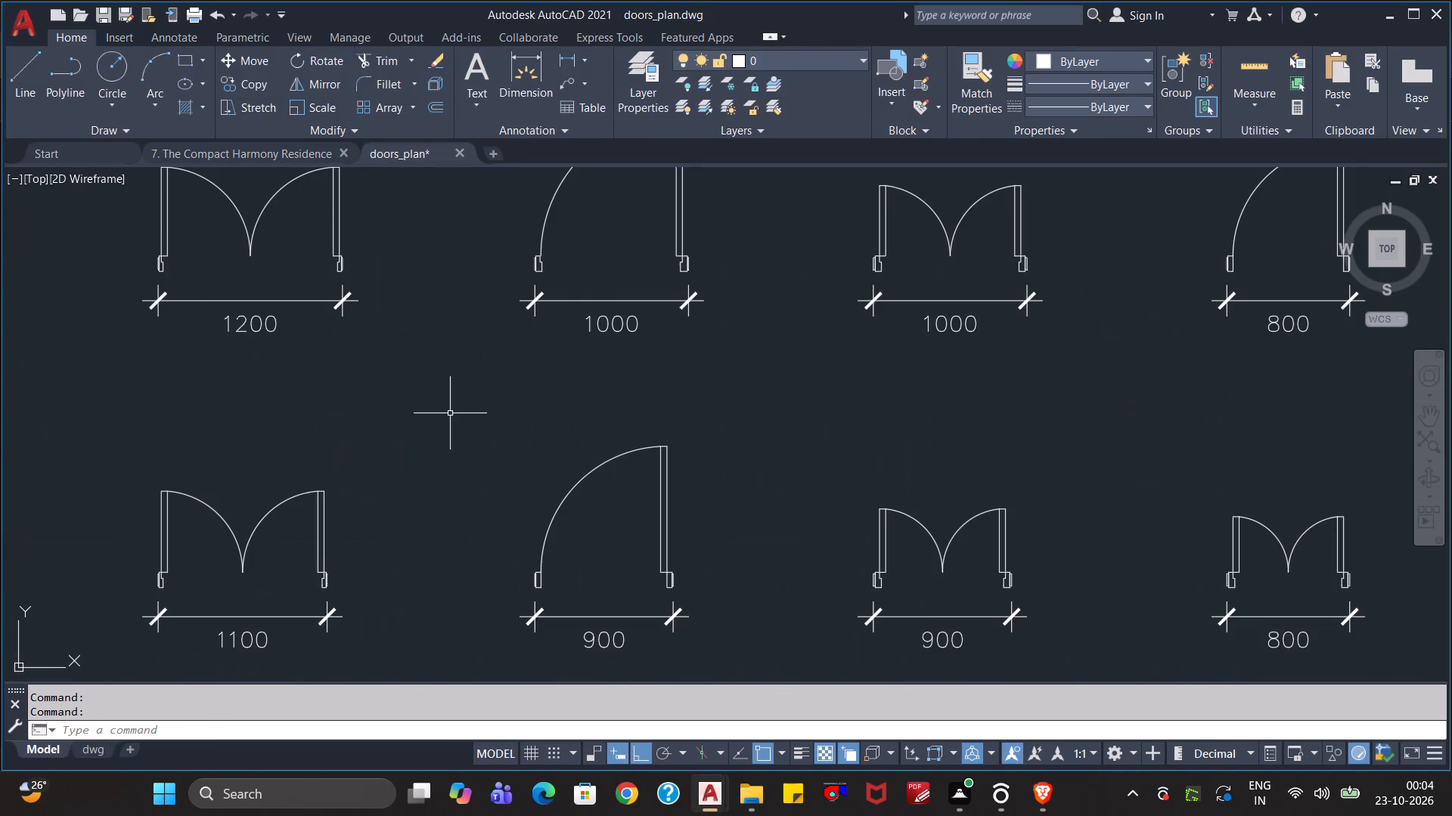
middle_drag(438, 411, 569, 493)
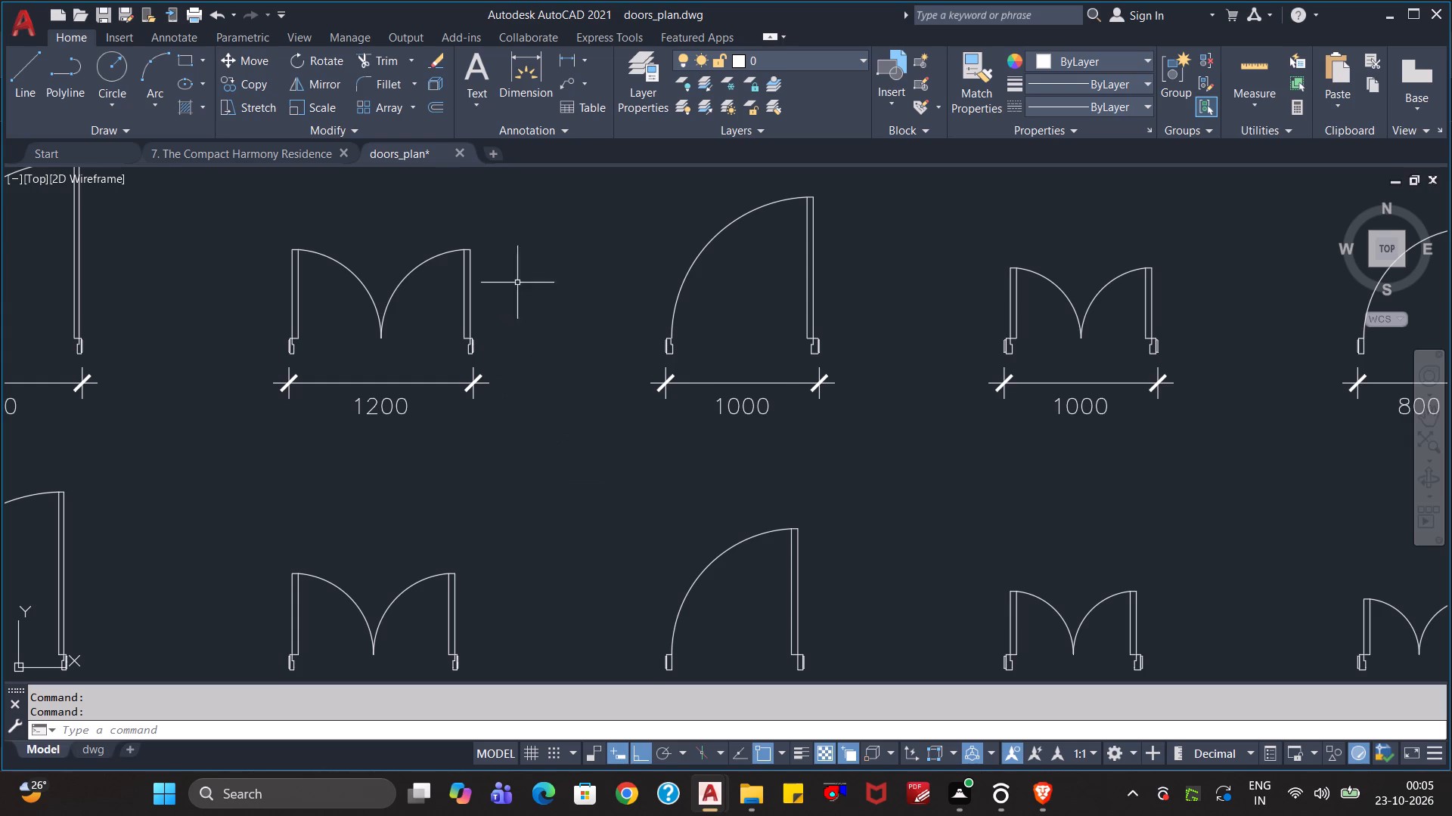
click(527, 250)
click(304, 301)
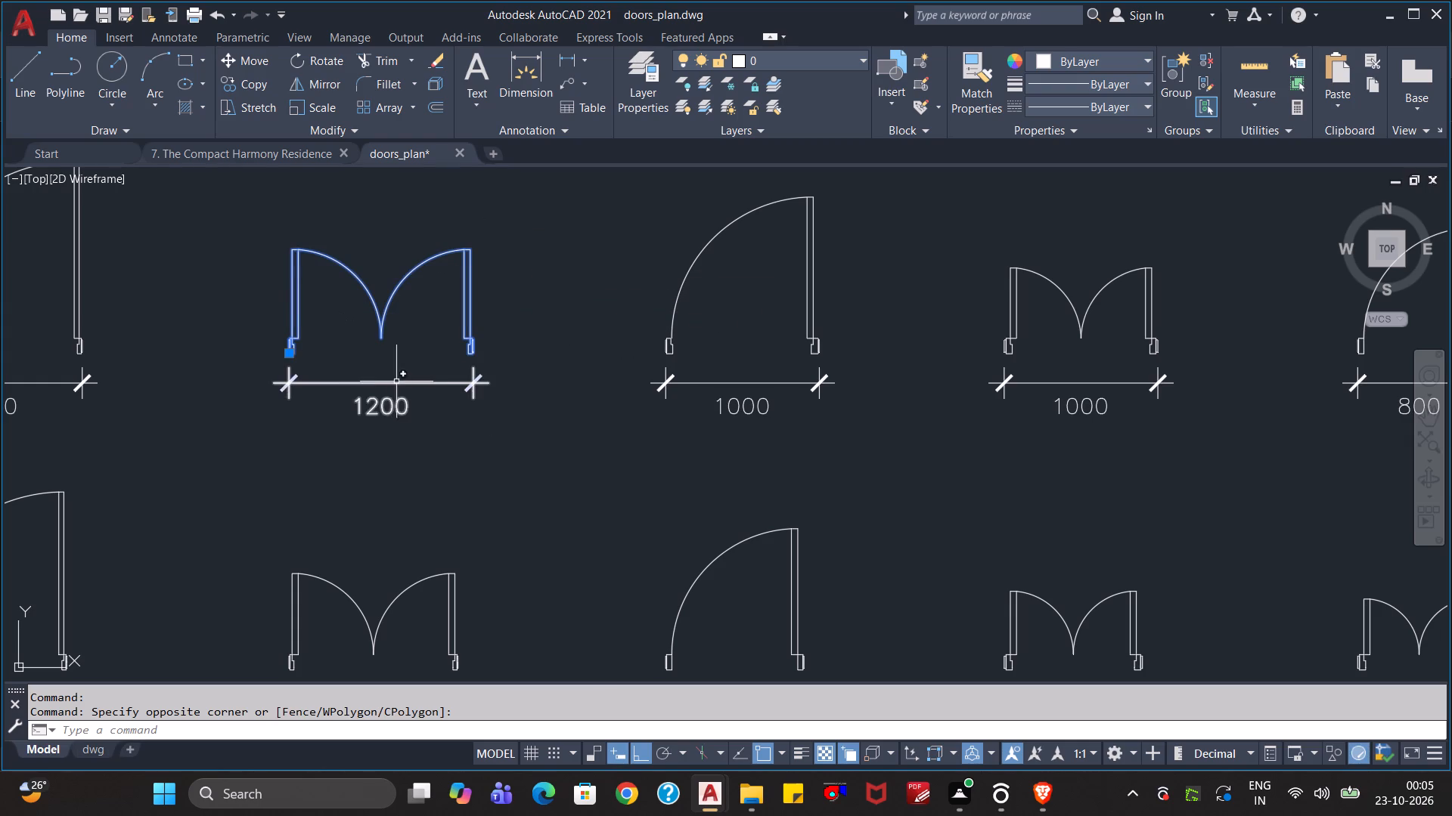
key(ctrl+c)
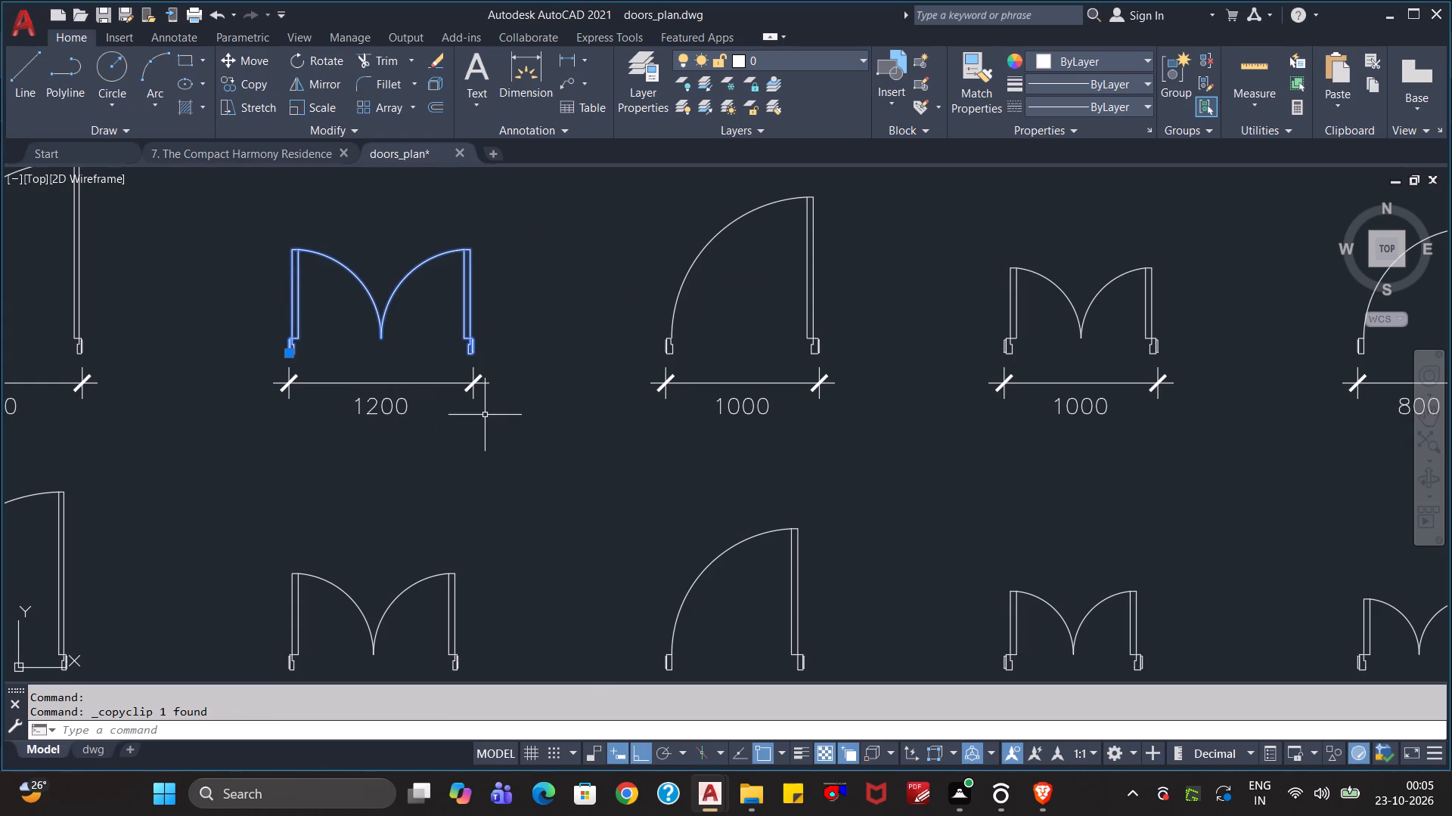
Paste the double door into the 7. The Compact Harmony Residence drawing, in the empty space to the right of the floor plan.
click(268, 150)
scroll(669, 499, down, 1)
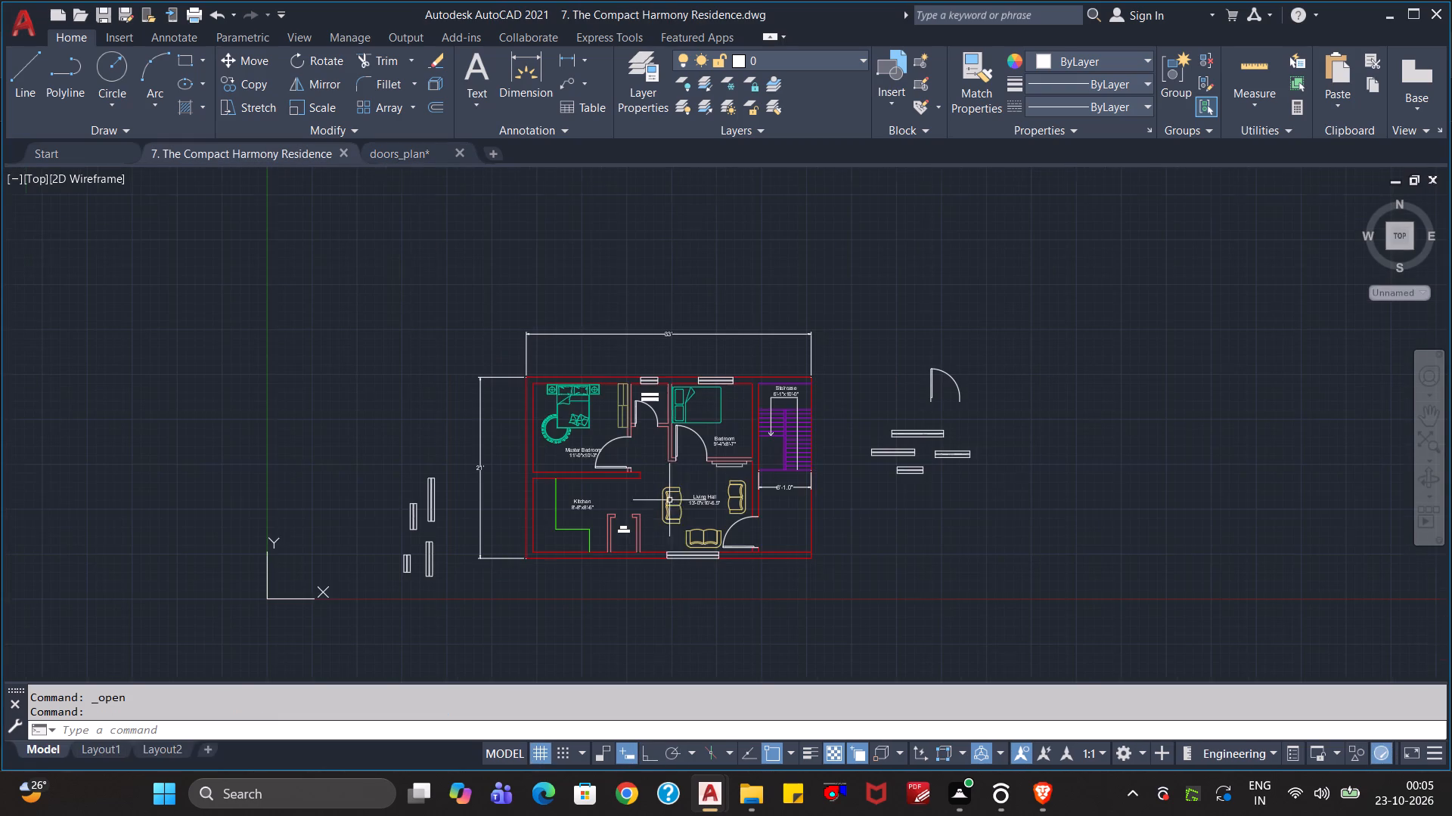
middle_drag(1005, 632, 871, 547)
click(827, 471)
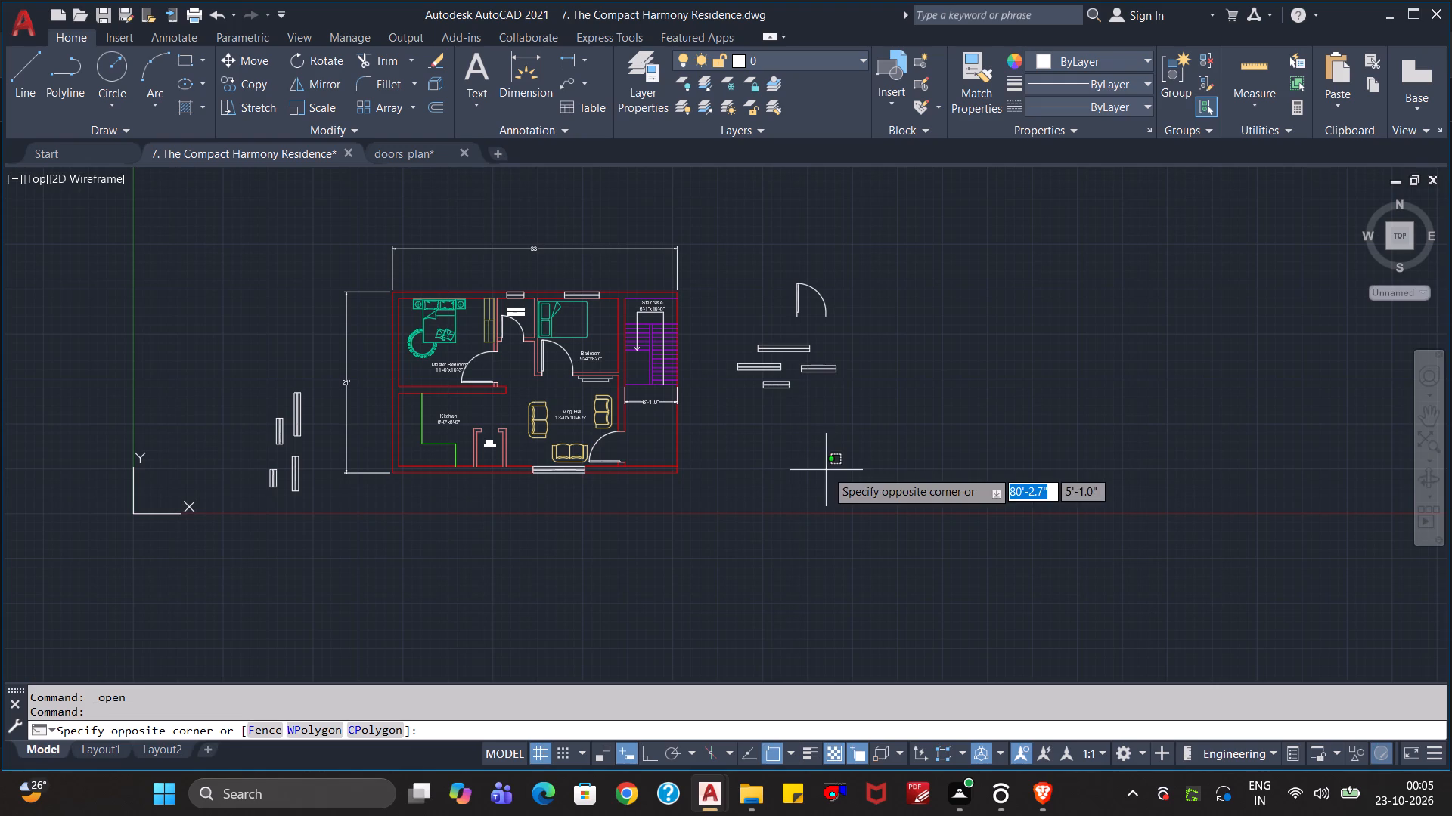
key(ctrl+v)
click(877, 515)
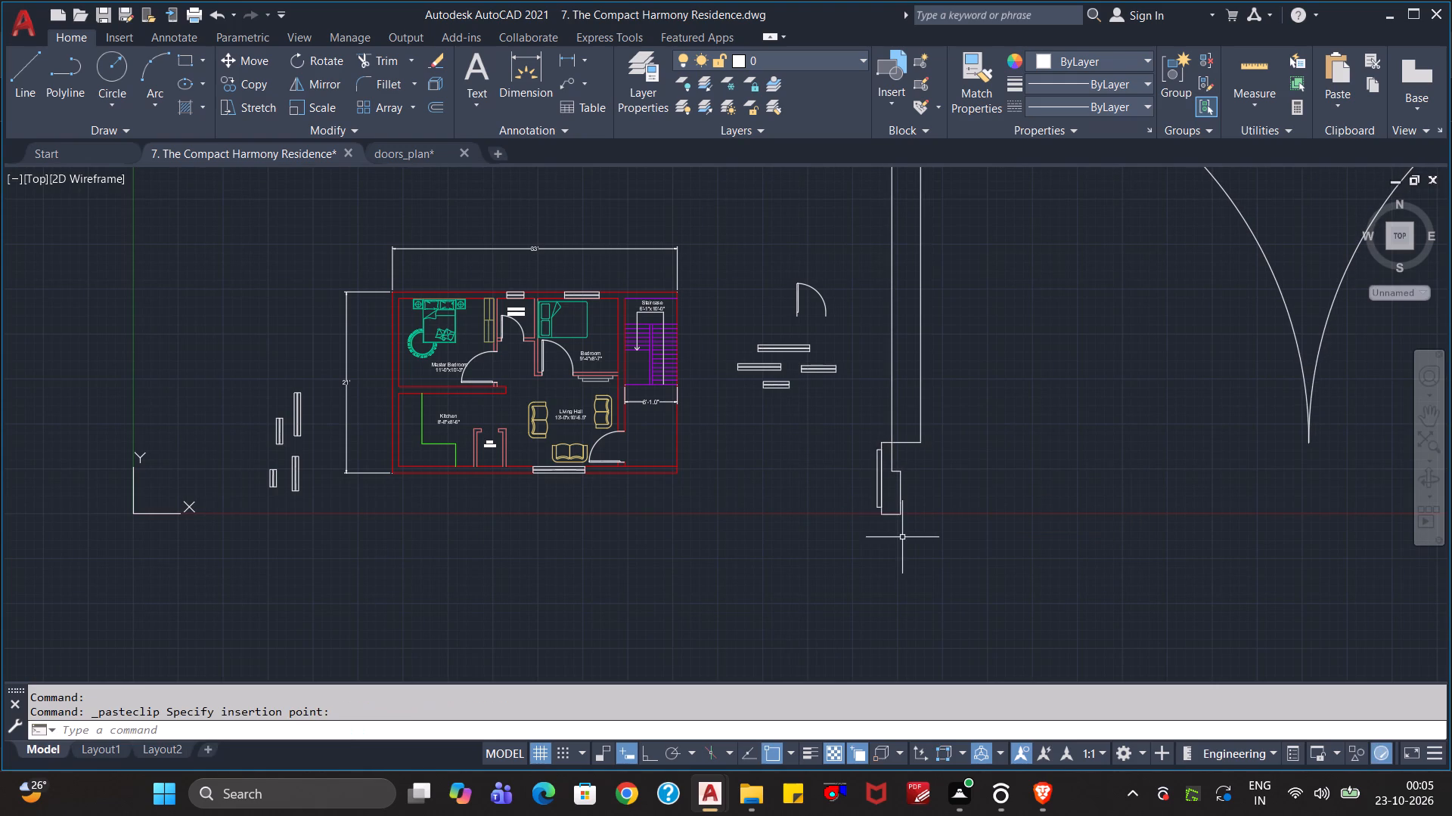
Scale the pasted double door down freehand about its lower-left frame corner, to roughly the size of the plan's other doors.
scroll(1028, 537, down, 2)
click(1342, 428)
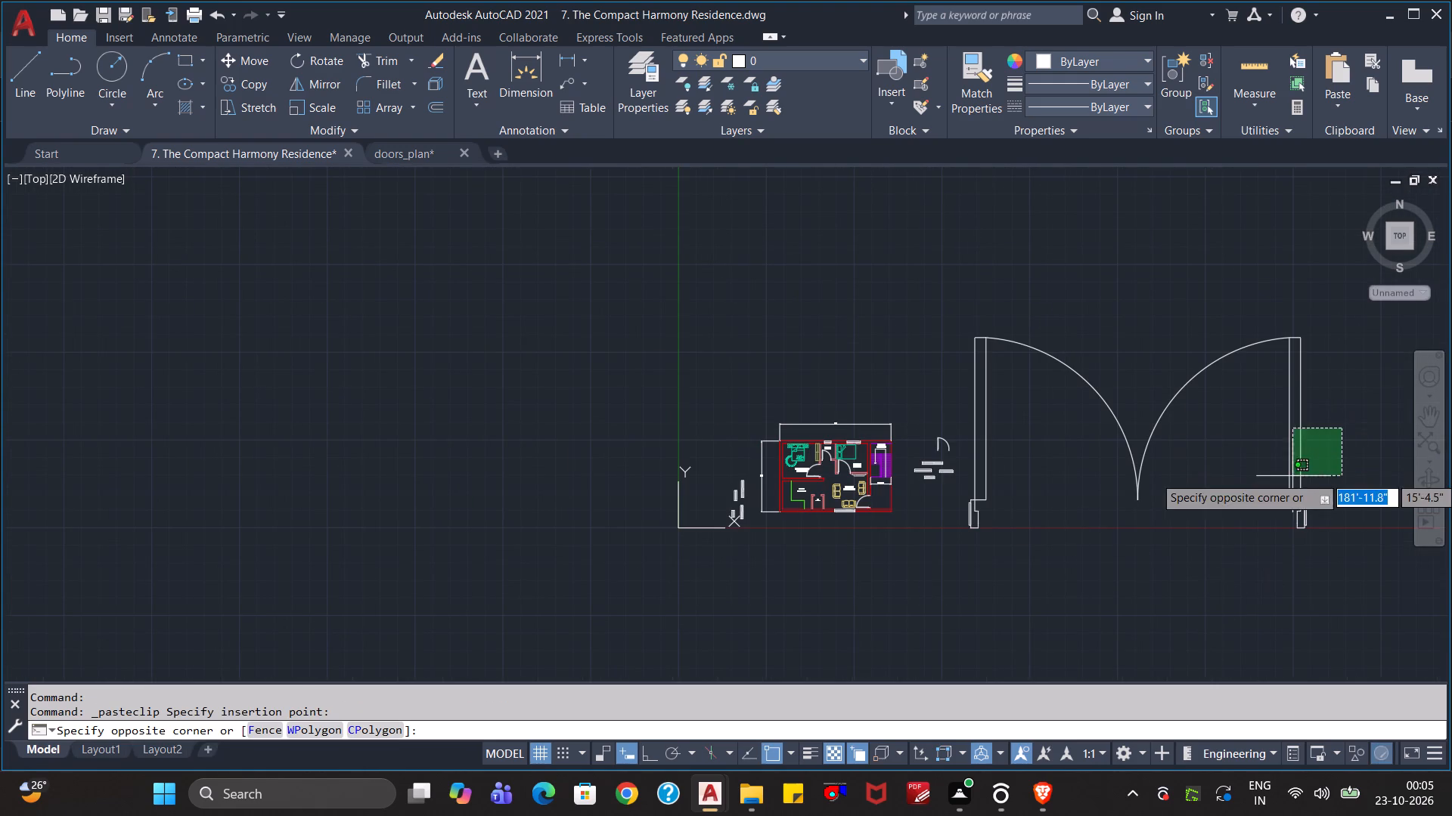
click(1286, 484)
text(sc)
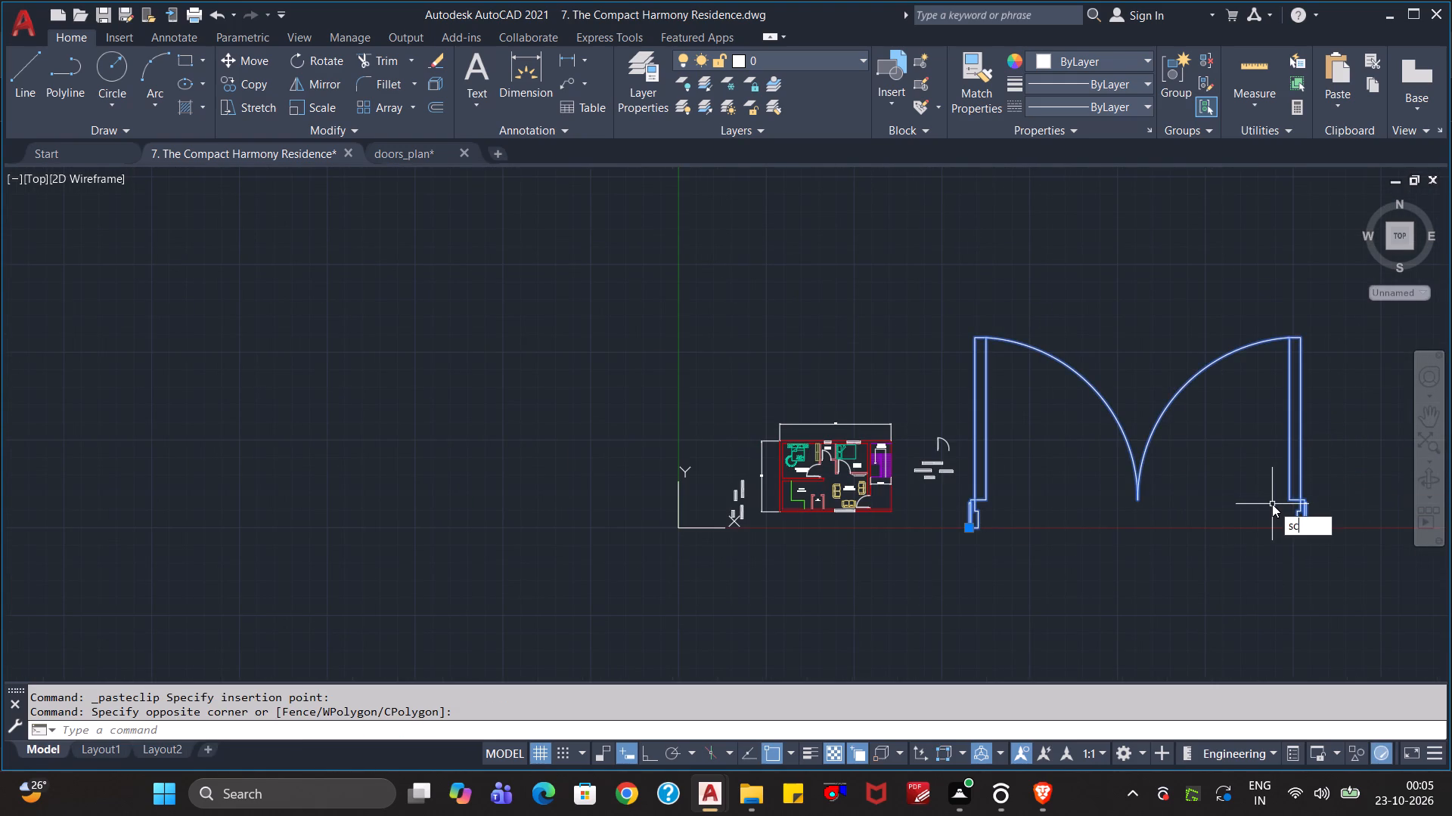
key(Return)
click(976, 520)
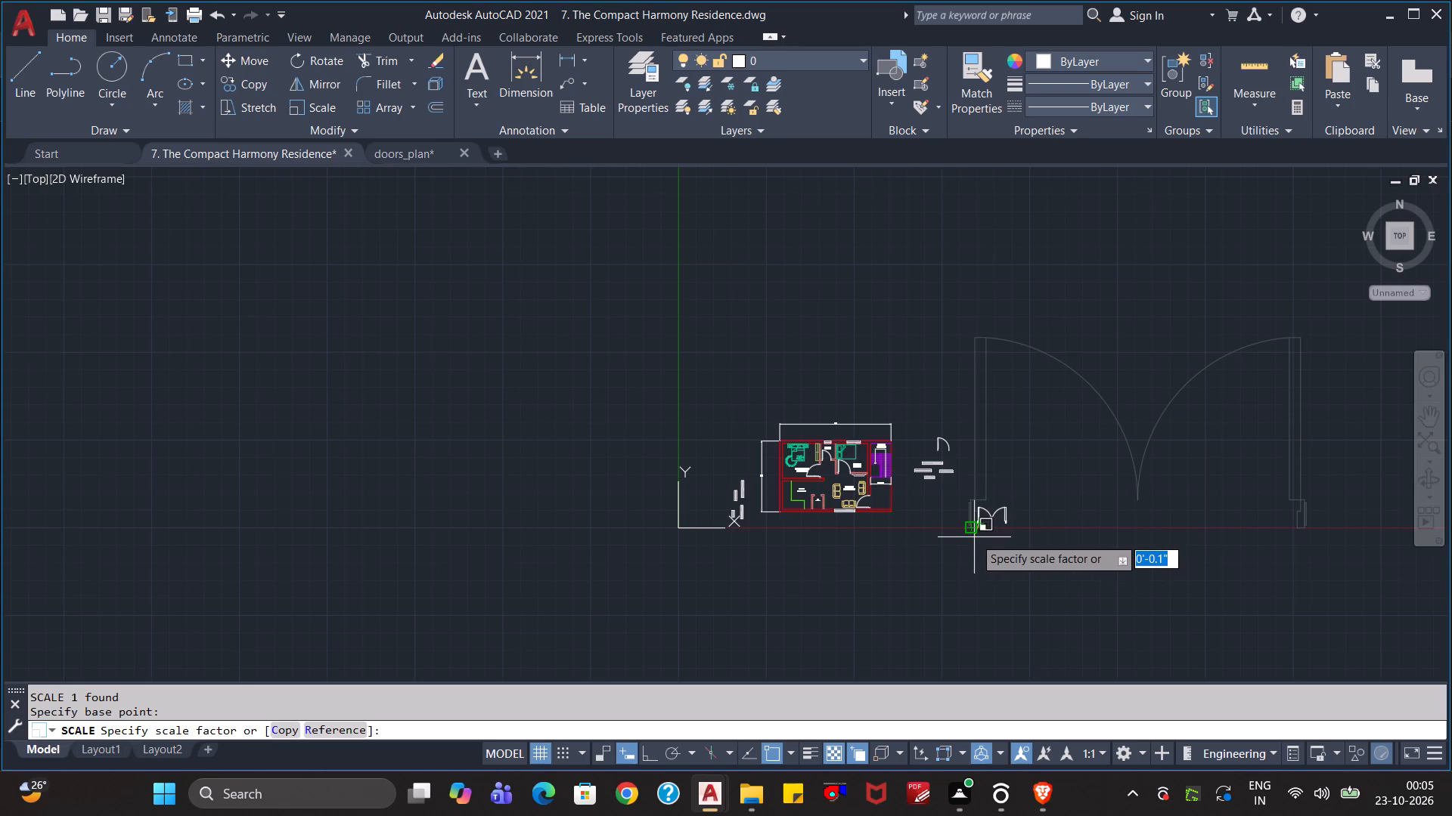
scroll(974, 537, up, 3)
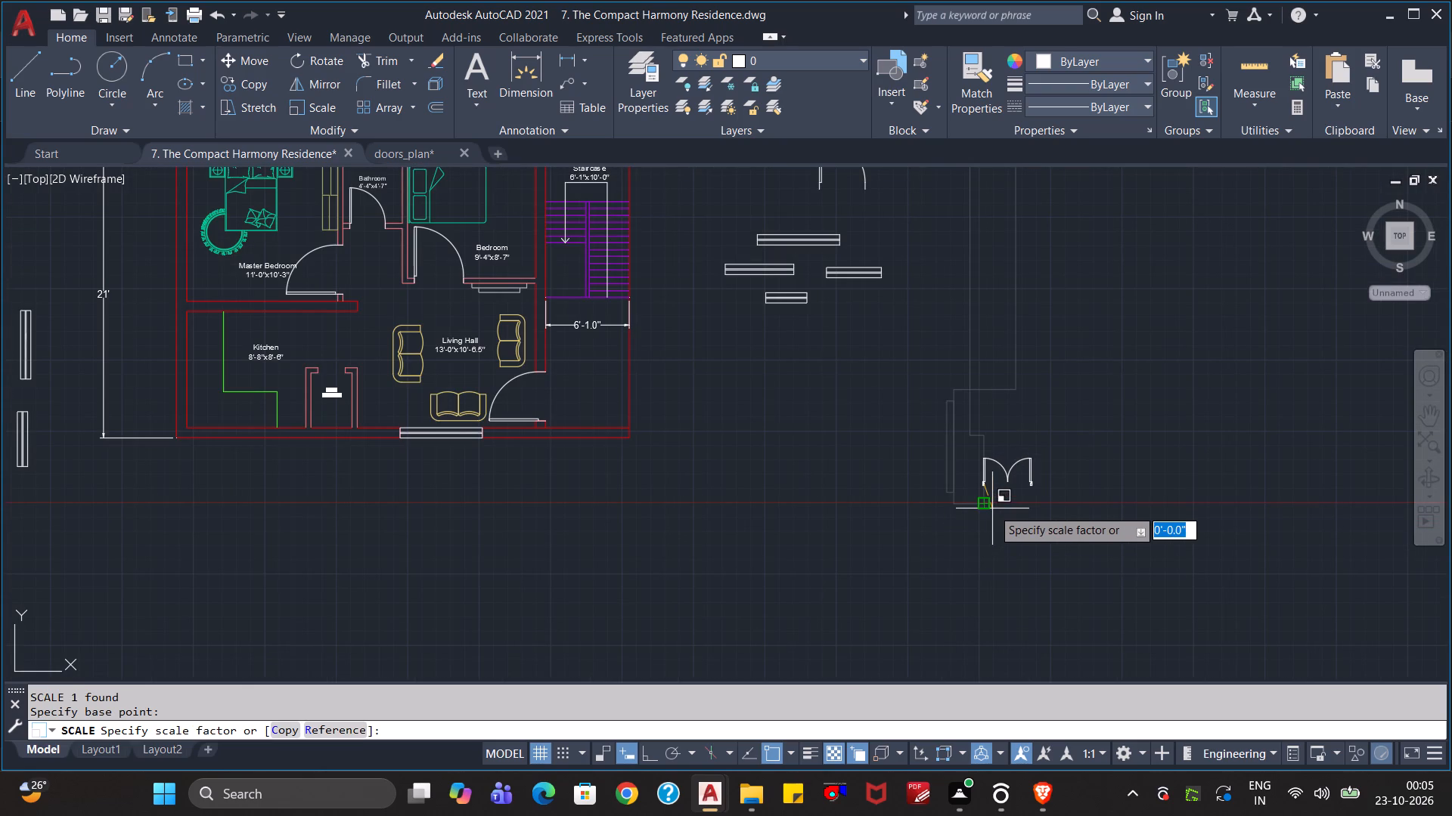
scroll(992, 508, up, 2)
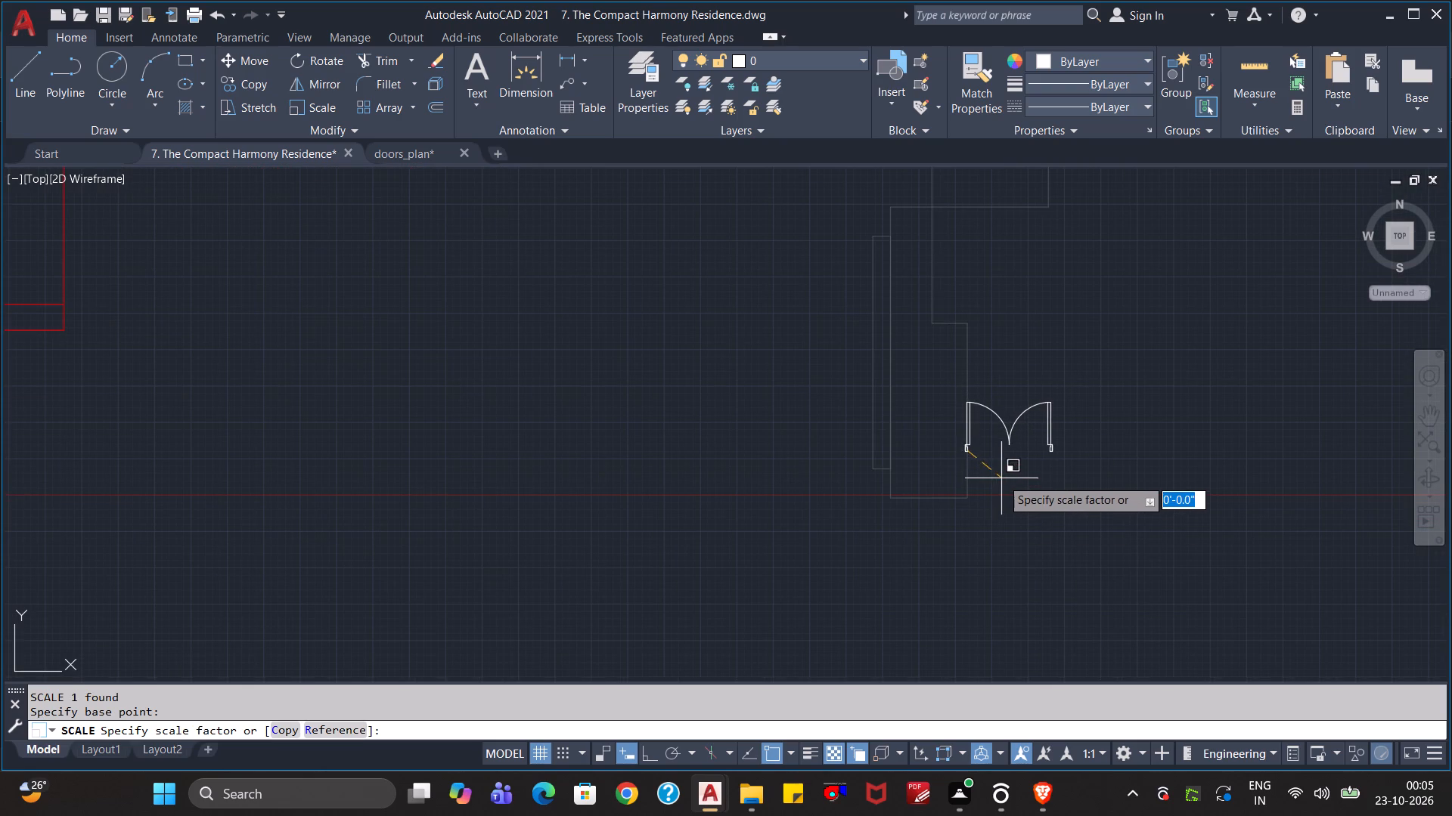
click(1004, 465)
click(1056, 471)
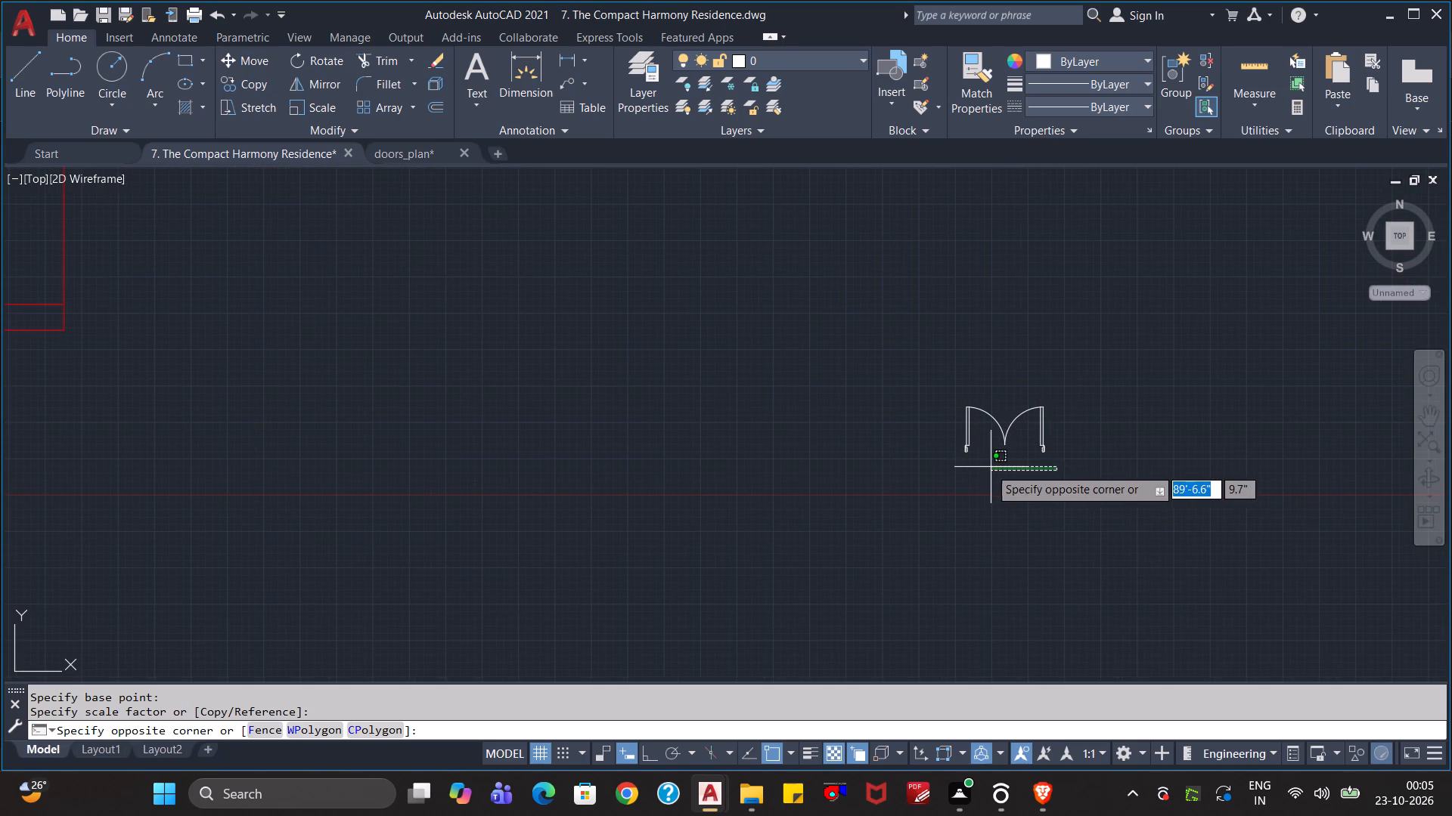
key(Escape)
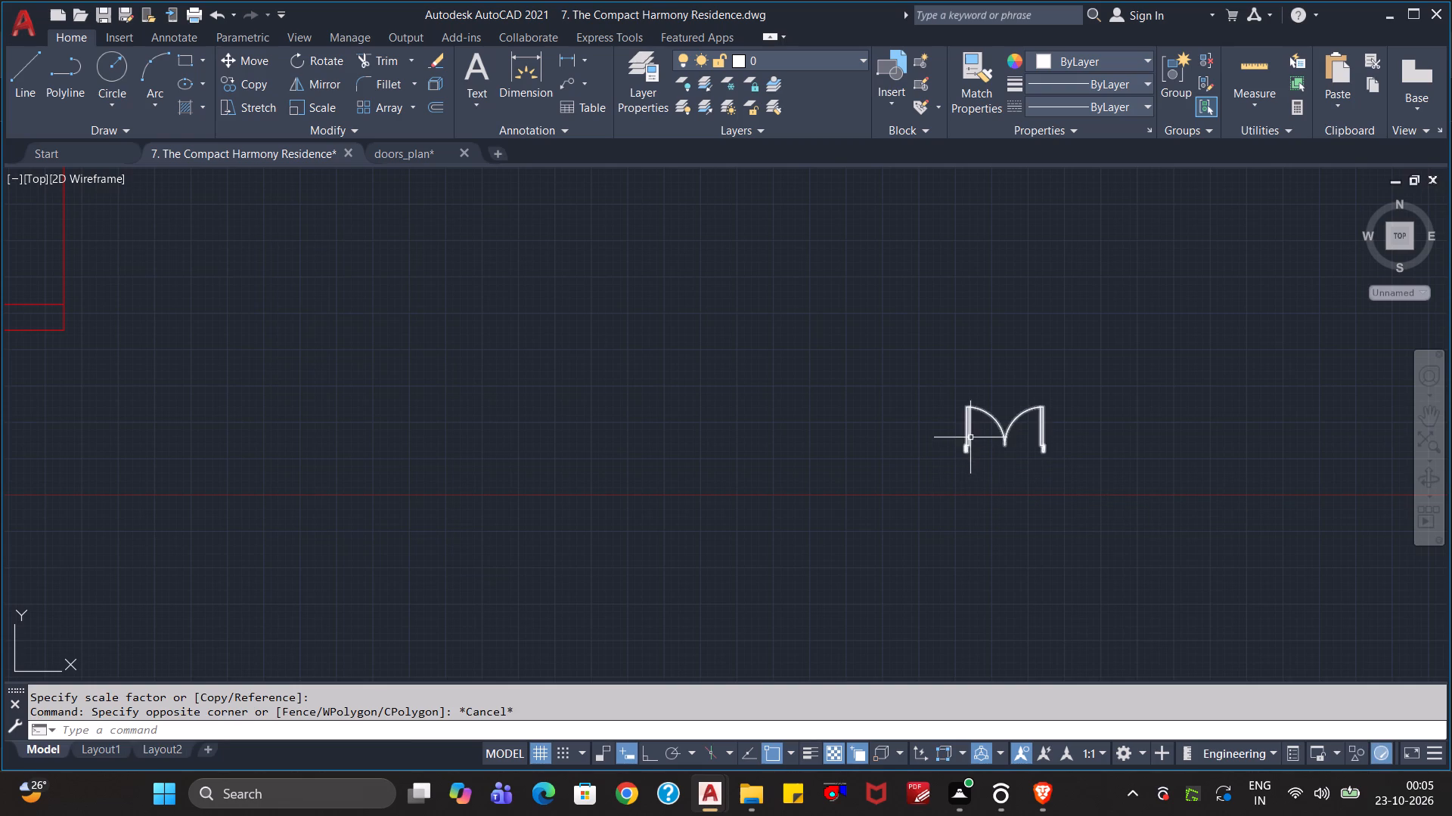
Align the double door's two lower frame corners with the inner corners of the Pooja room opening, scaling it to the alignment points.
click(969, 440)
text(al)
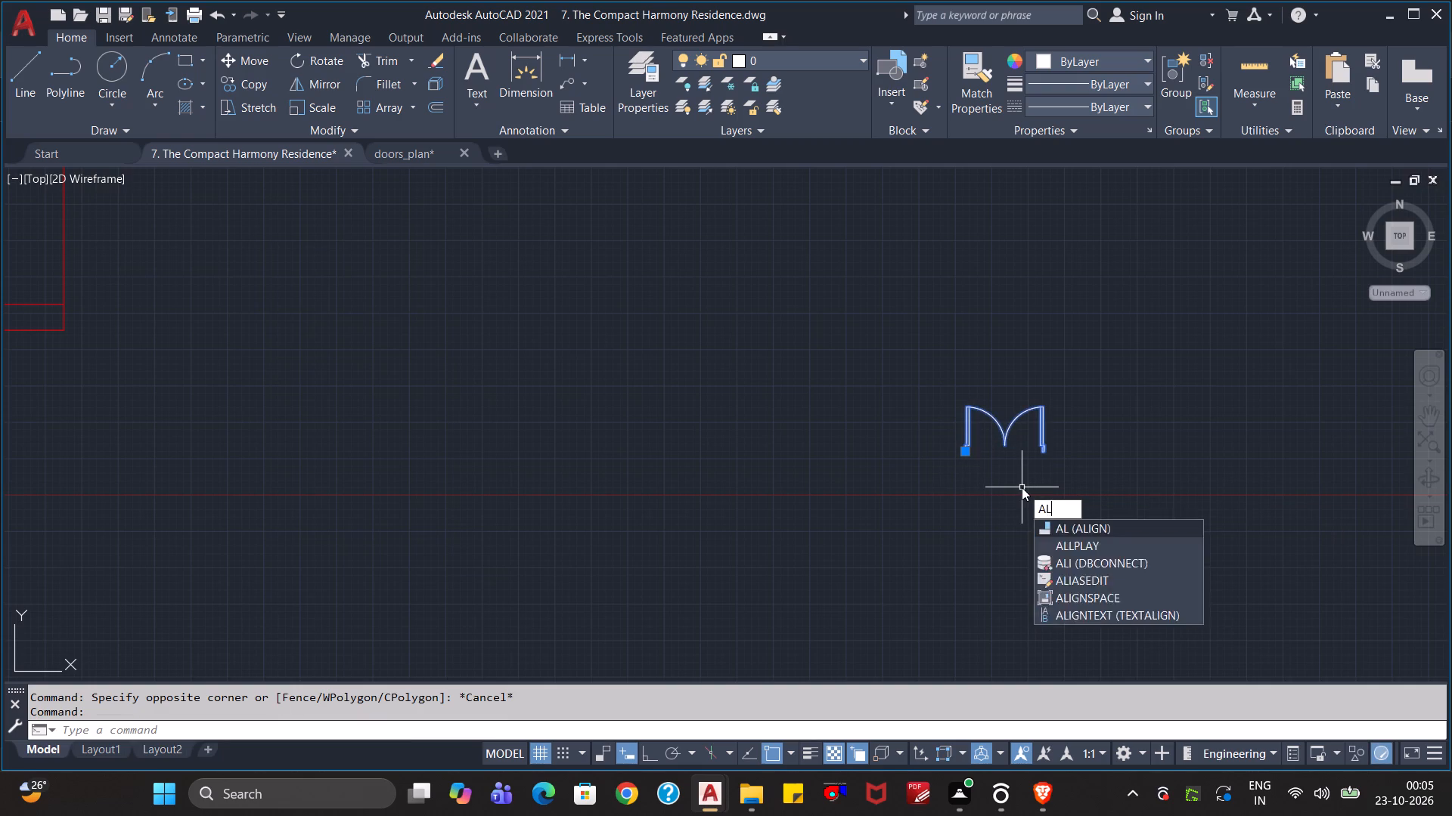
key(Return)
click(972, 455)
scroll(690, 428, down, 4)
middle_drag(514, 426, 647, 597)
scroll(609, 567, up, 1)
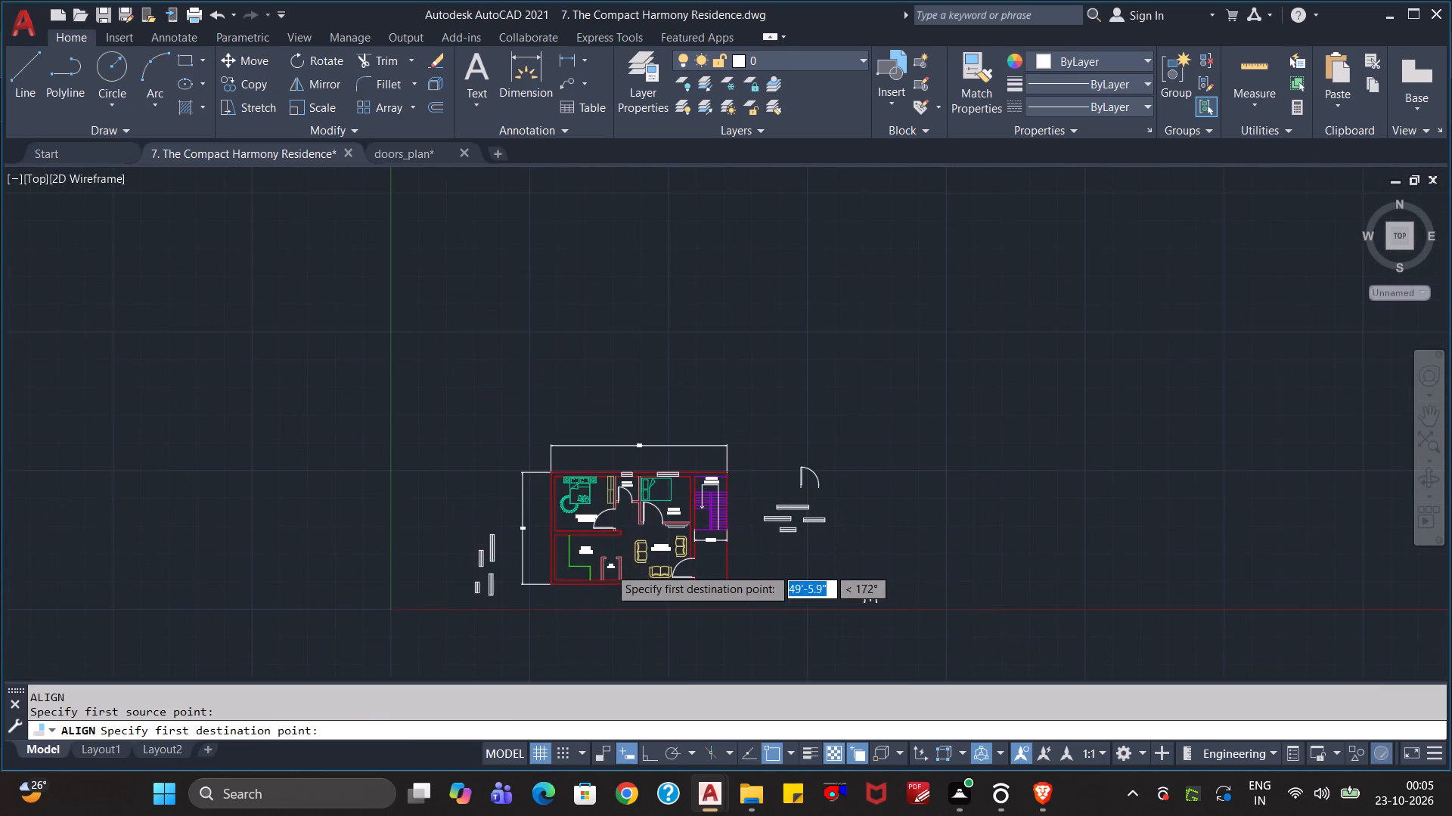
scroll(609, 567, up, 3)
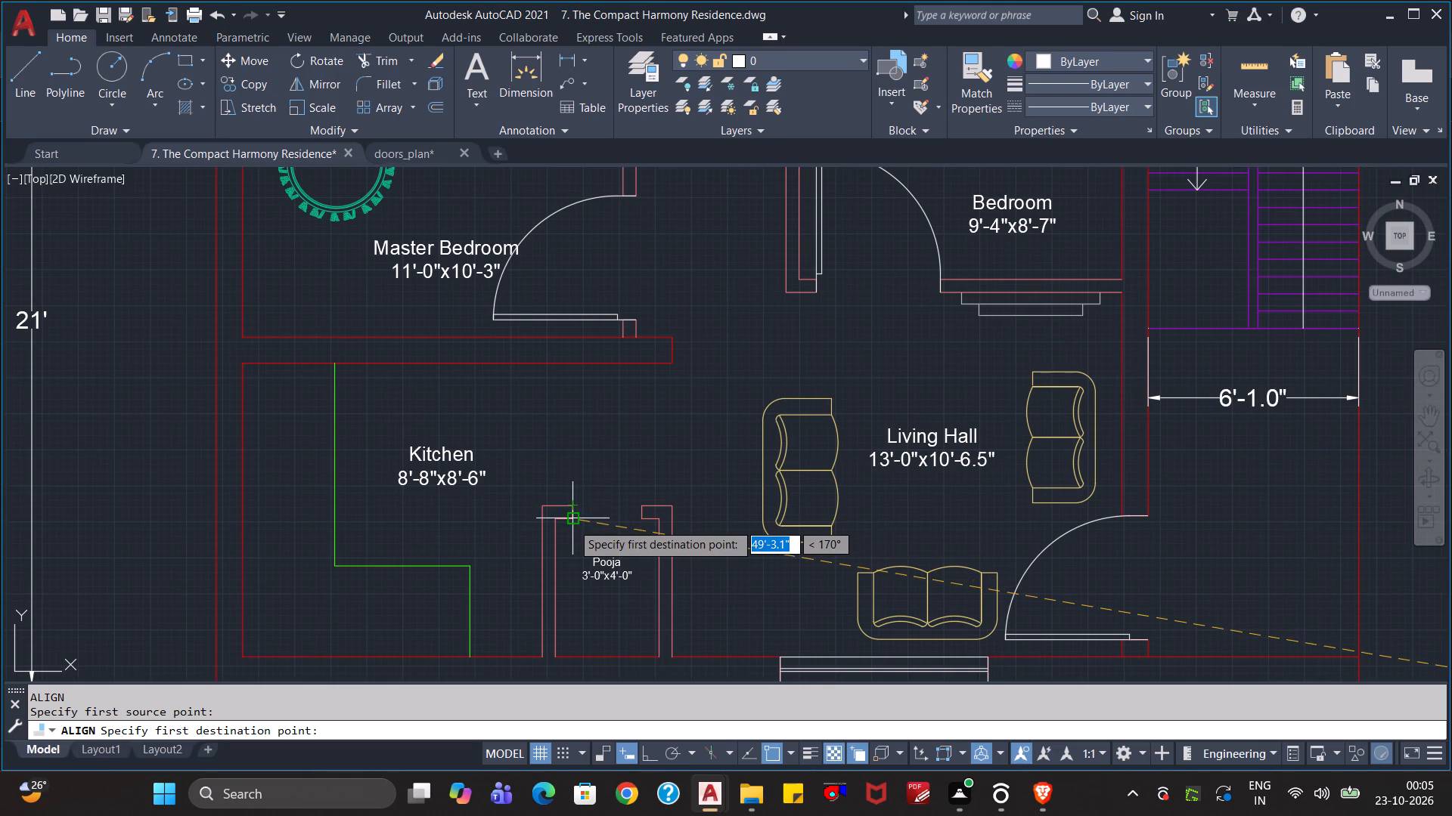
click(572, 523)
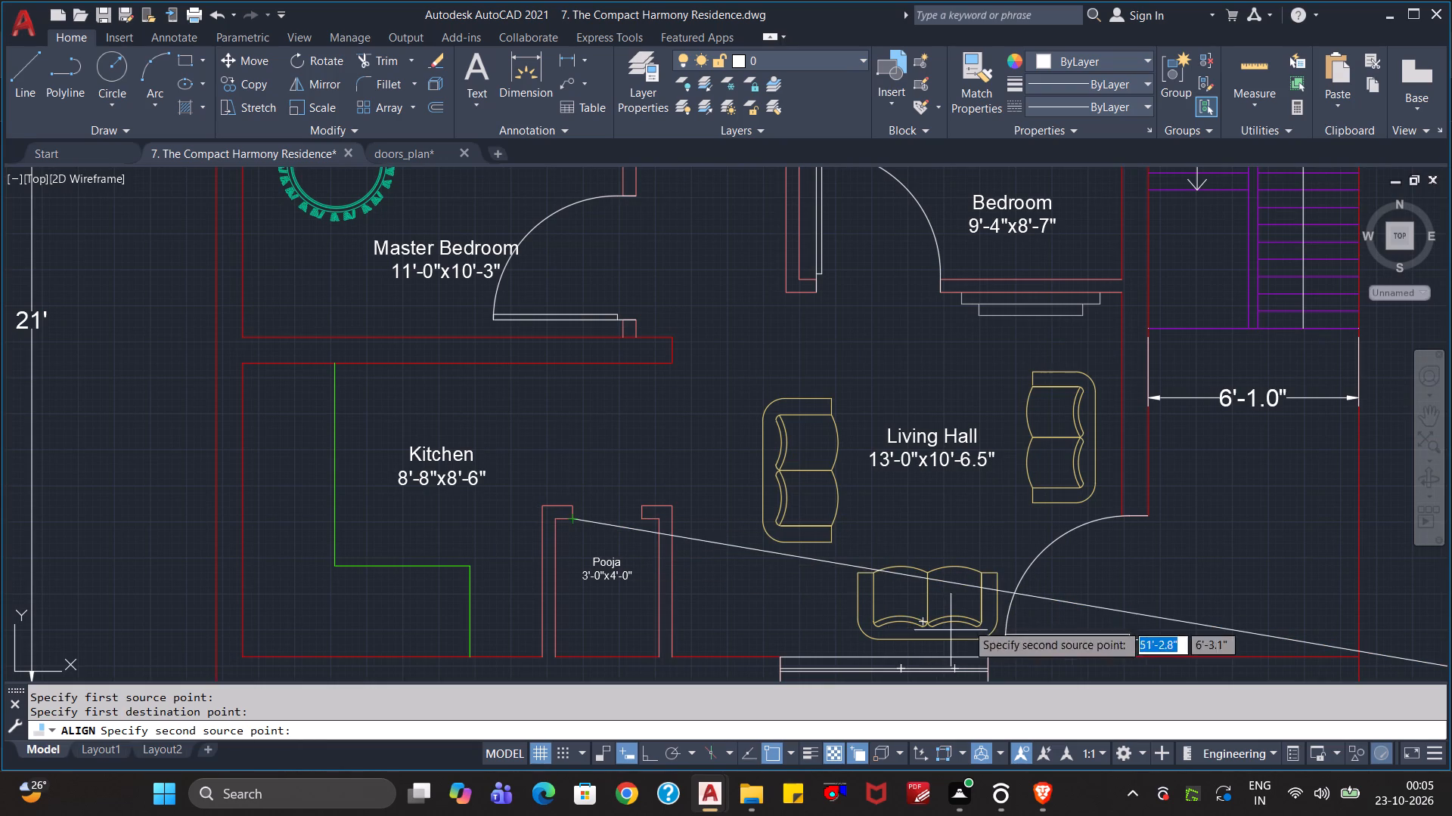
middle_drag(1198, 557, 482, 361)
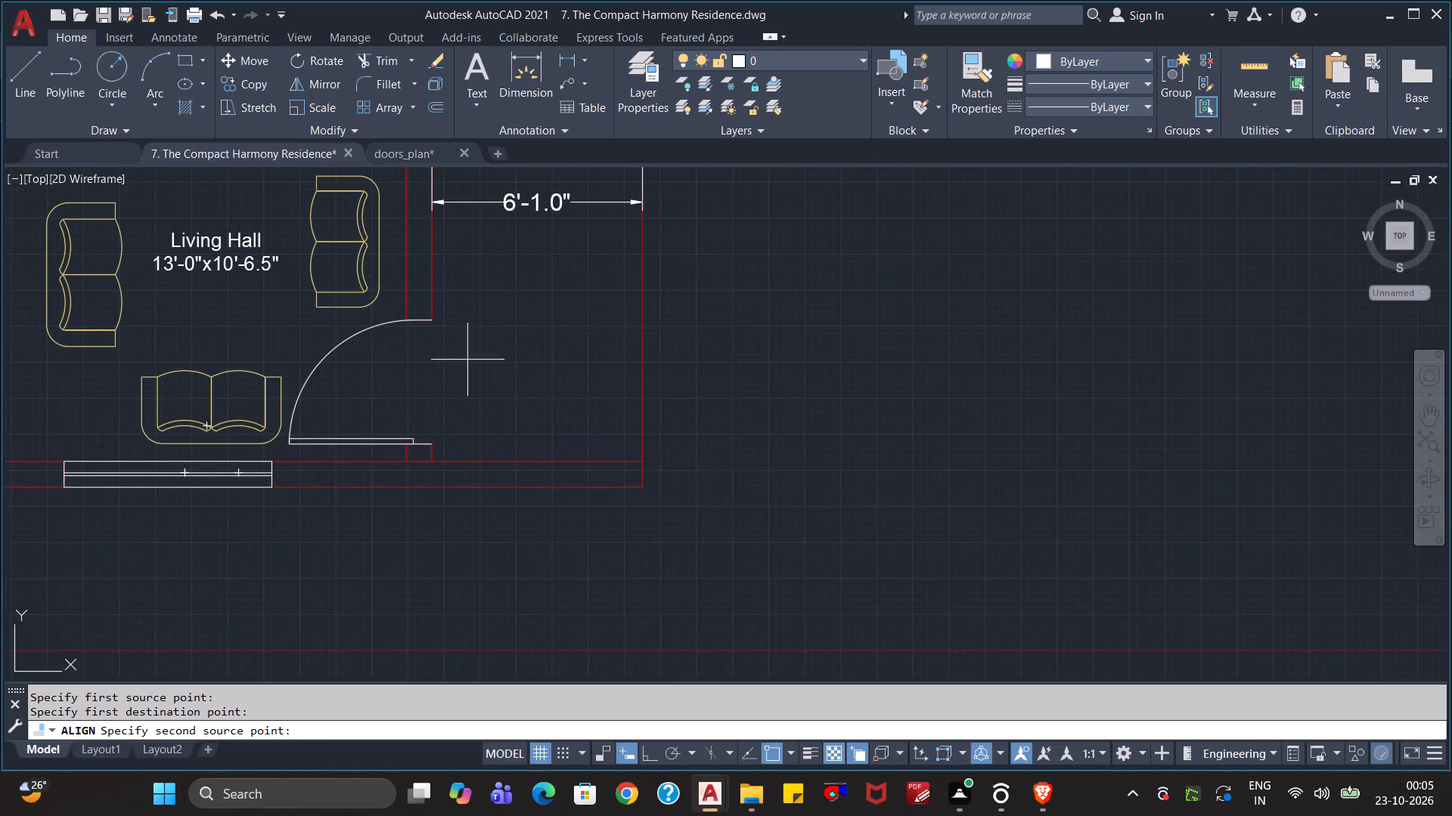
scroll(1032, 610, down, 3)
scroll(1199, 651, up, 3)
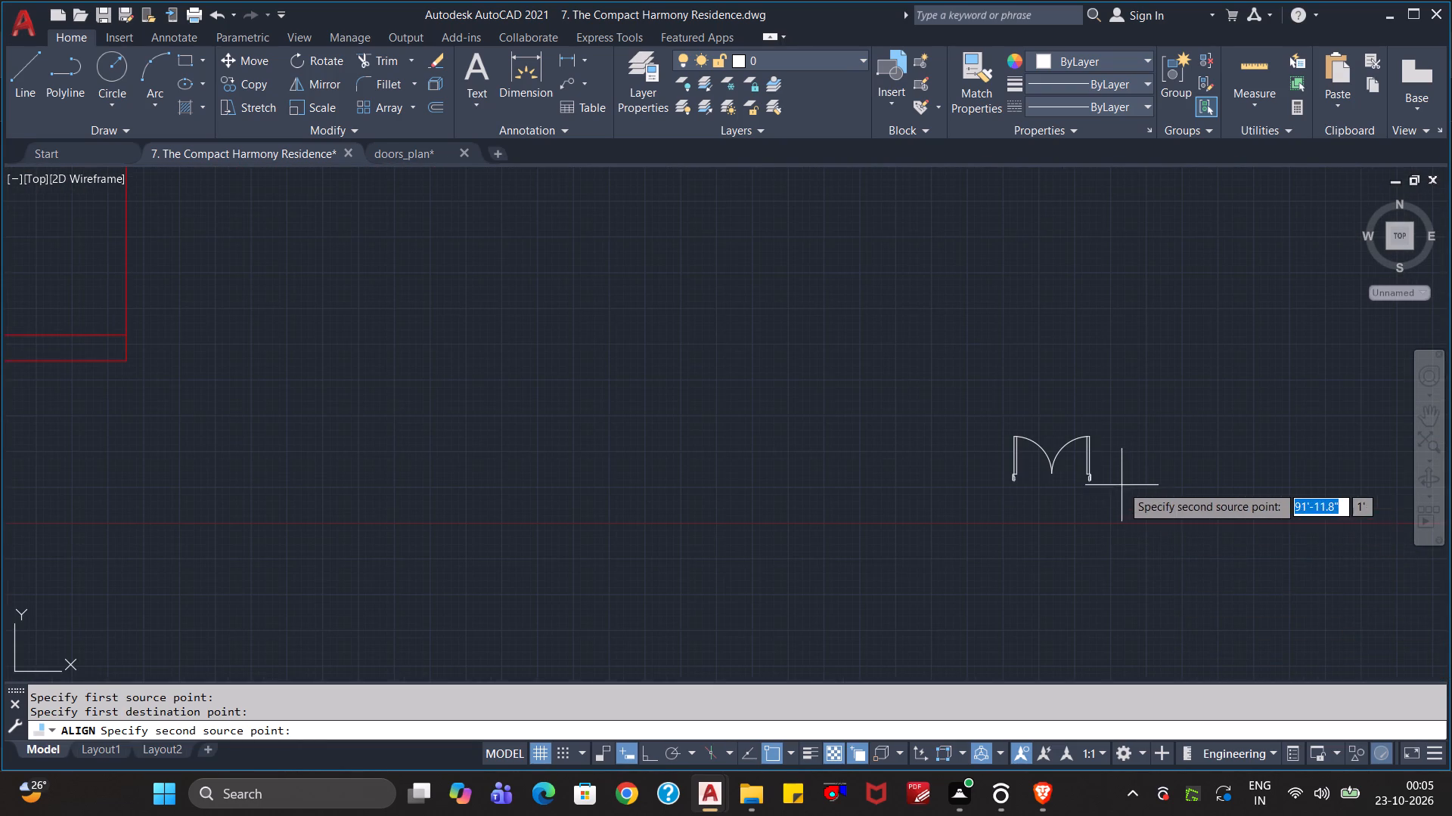
scroll(1122, 485, up, 5)
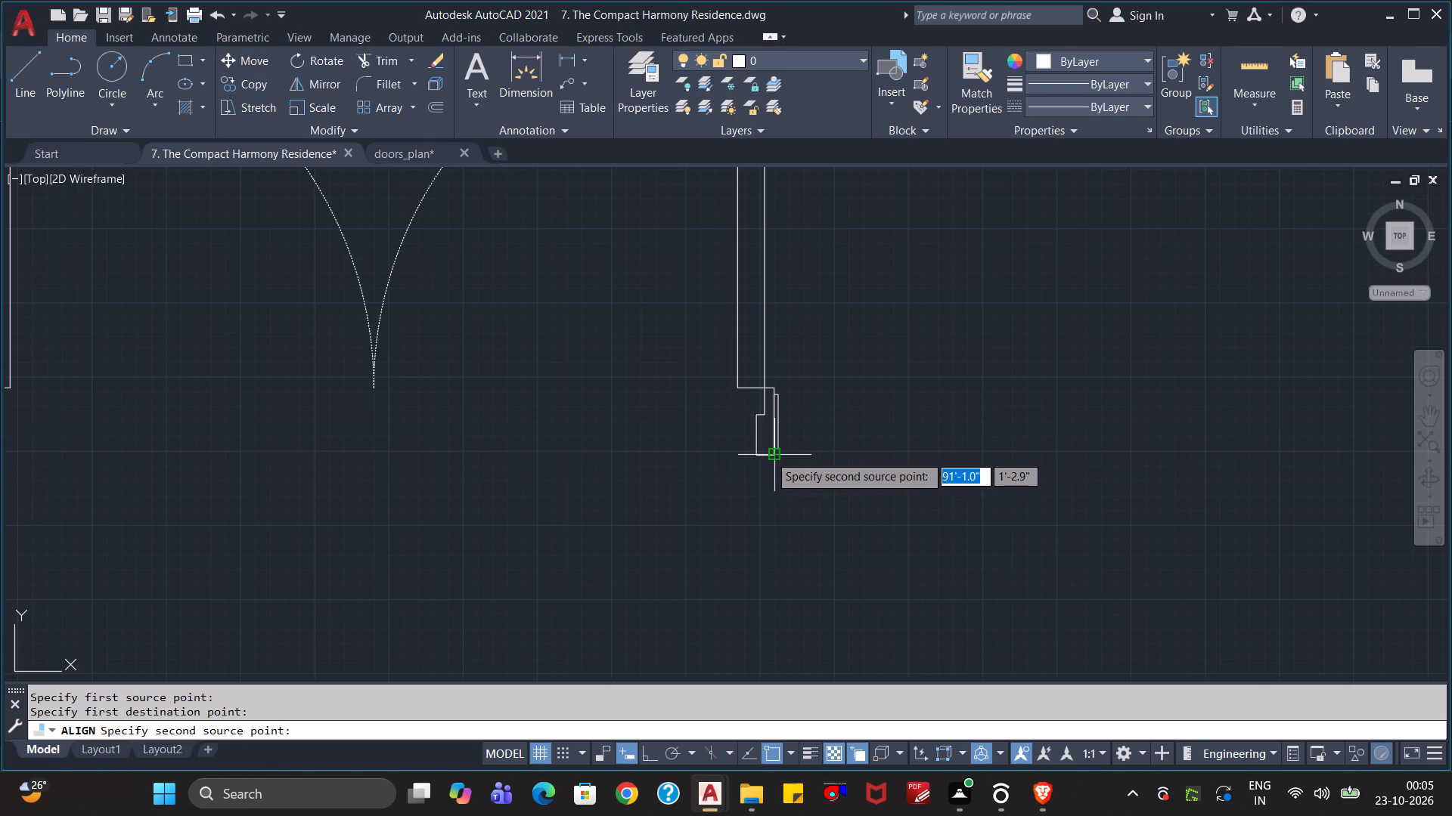
click(769, 455)
scroll(618, 496, down, 4)
scroll(476, 496, down, 3)
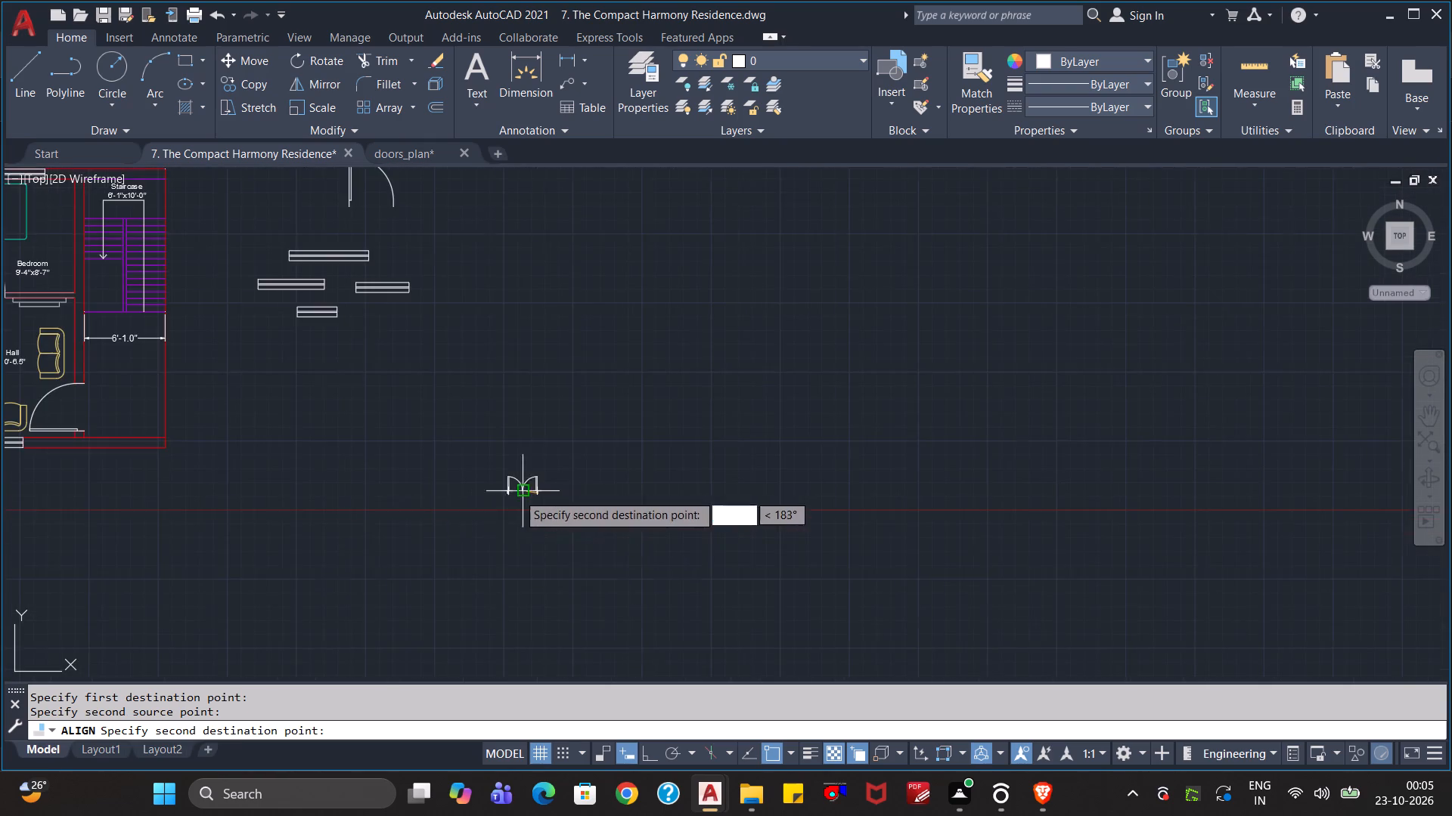
middle_drag(388, 495, 932, 677)
scroll(476, 574, up, 4)
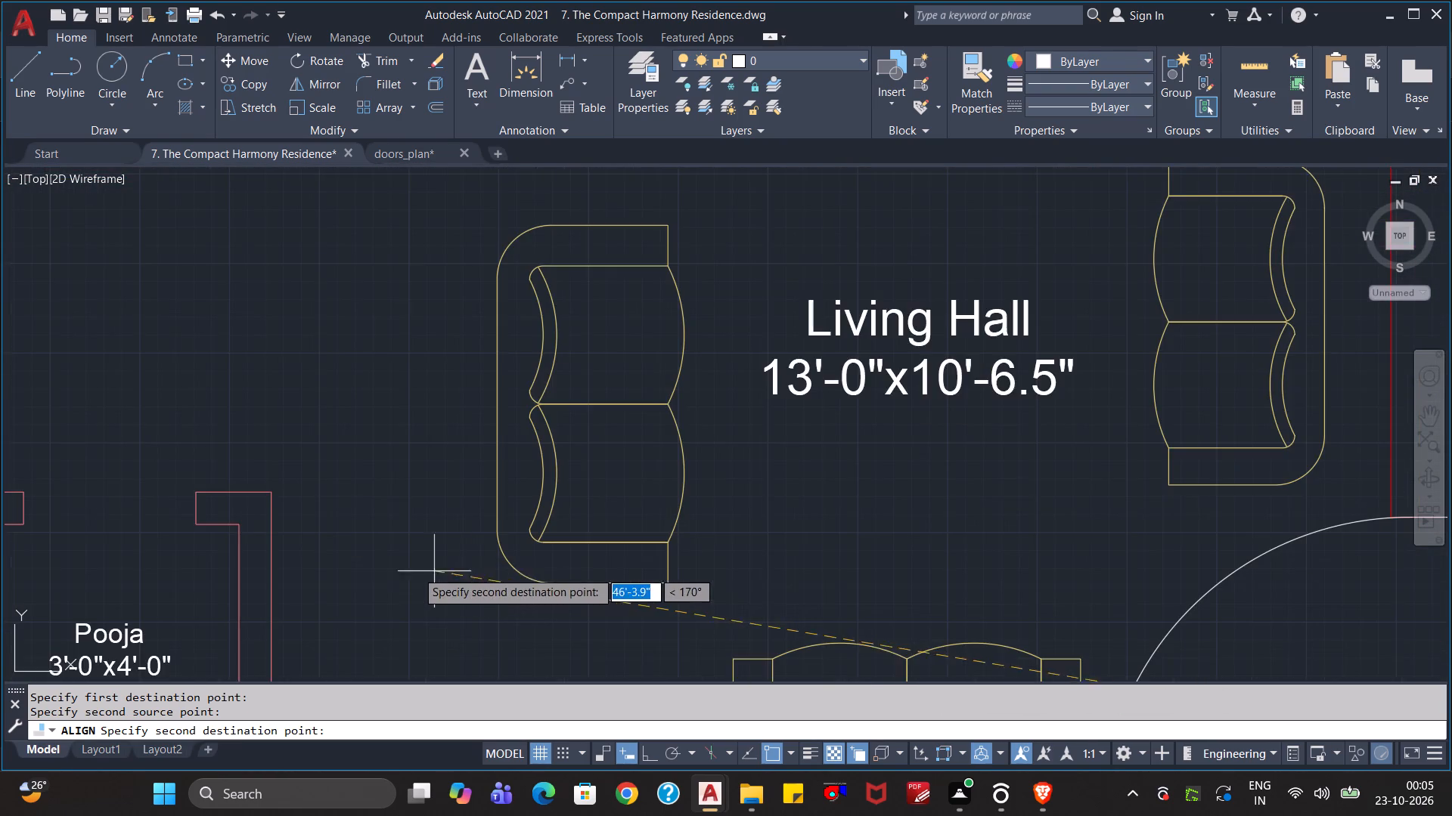
middle_drag(345, 562, 712, 666)
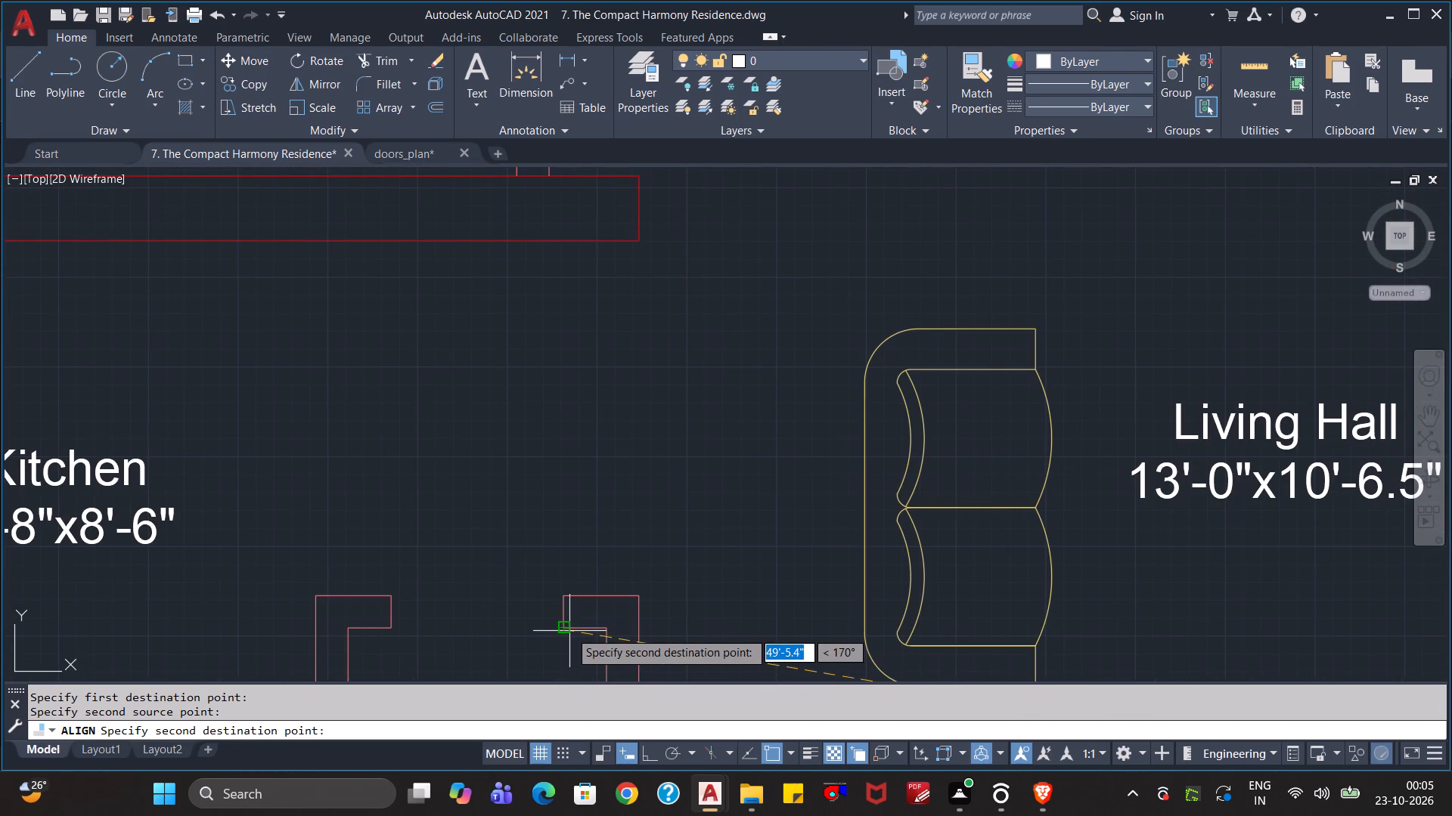
click(566, 628)
key(Return)
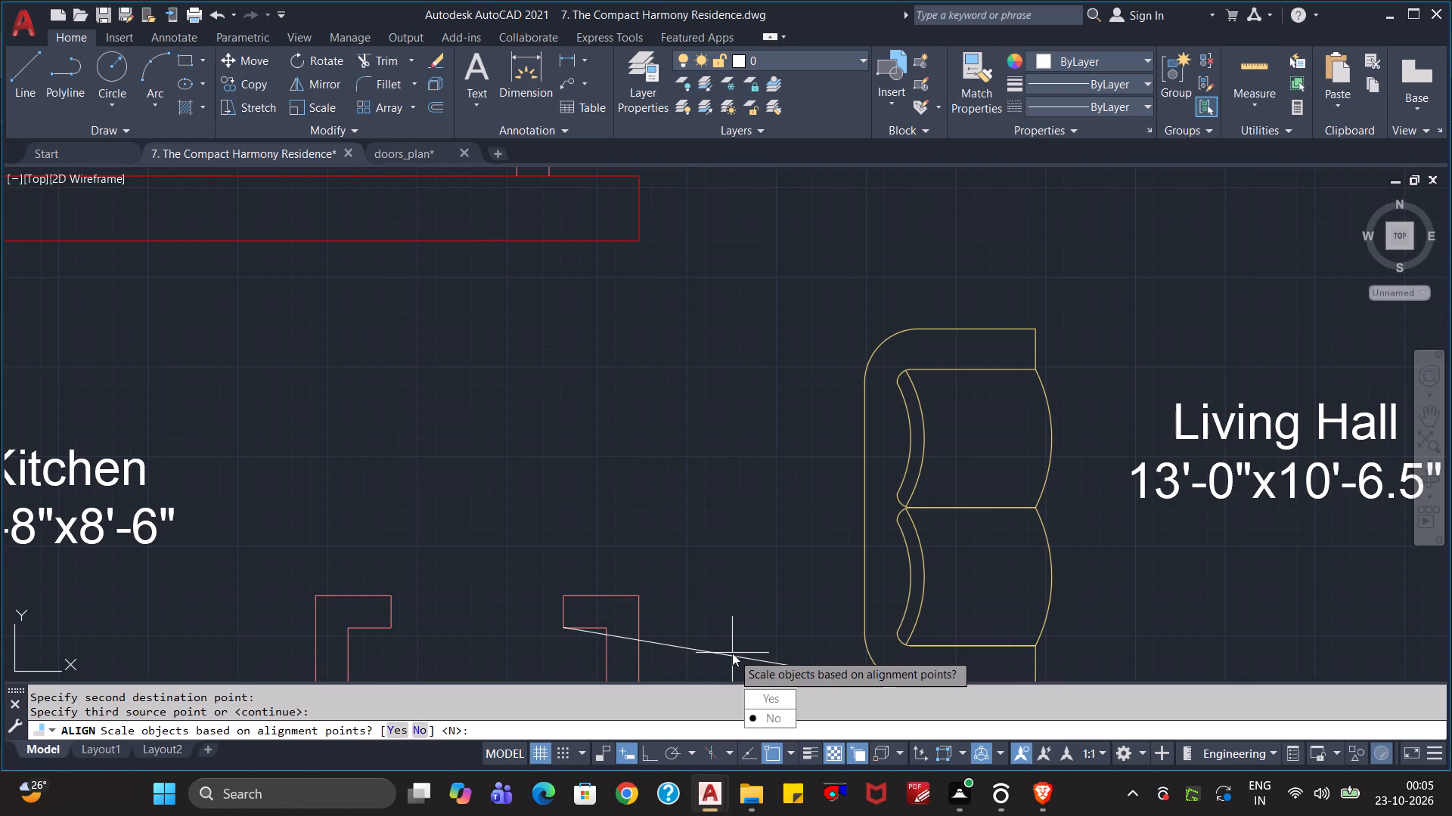
key(y)
key(Return)
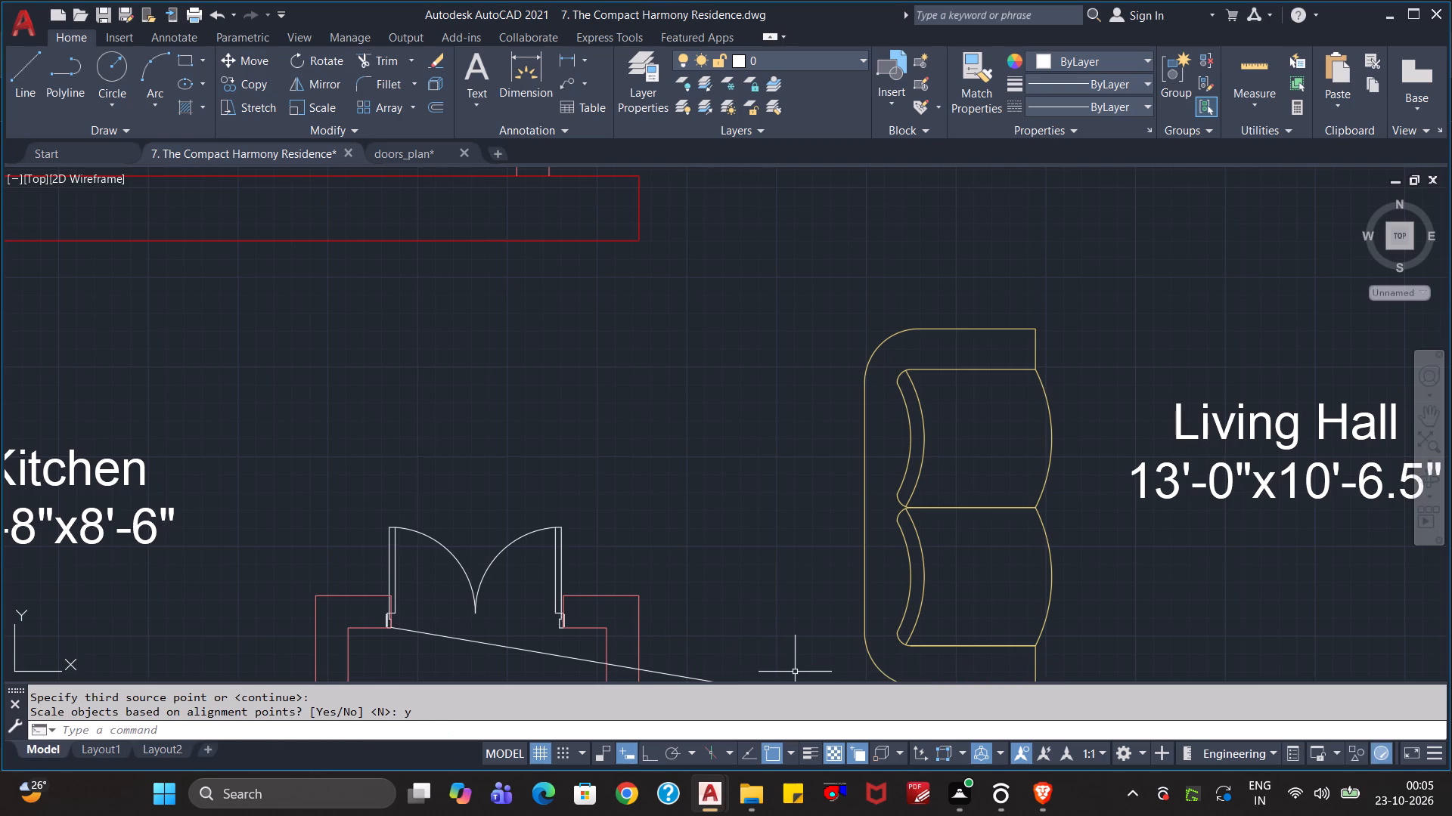
key(Escape)
key(Escape)
key(Escape)
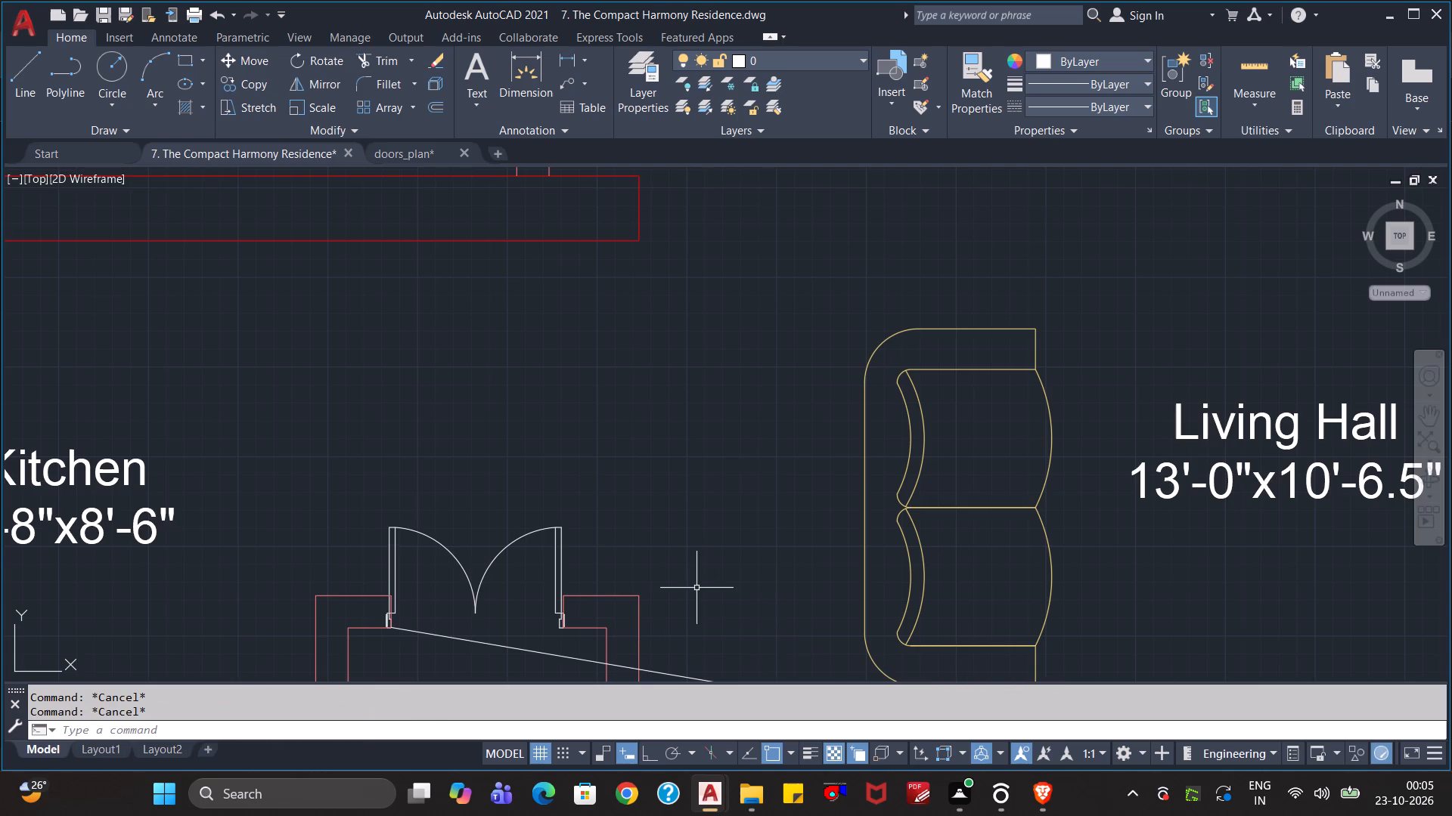
Move the double door up out of the Pooja opening into the clear space above it, beside the Kitchen label.
click(556, 568)
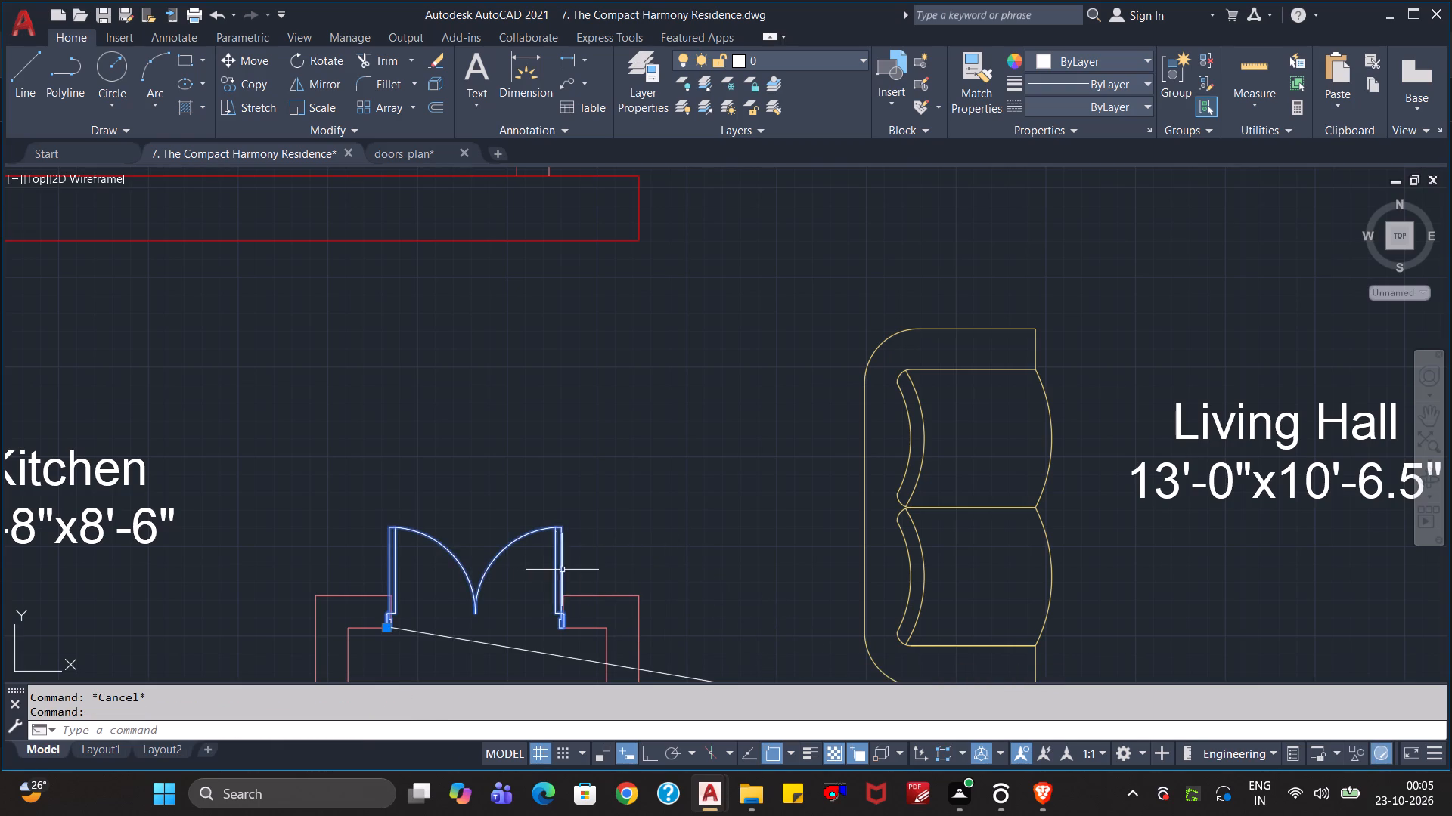
scroll(631, 551, down, 1)
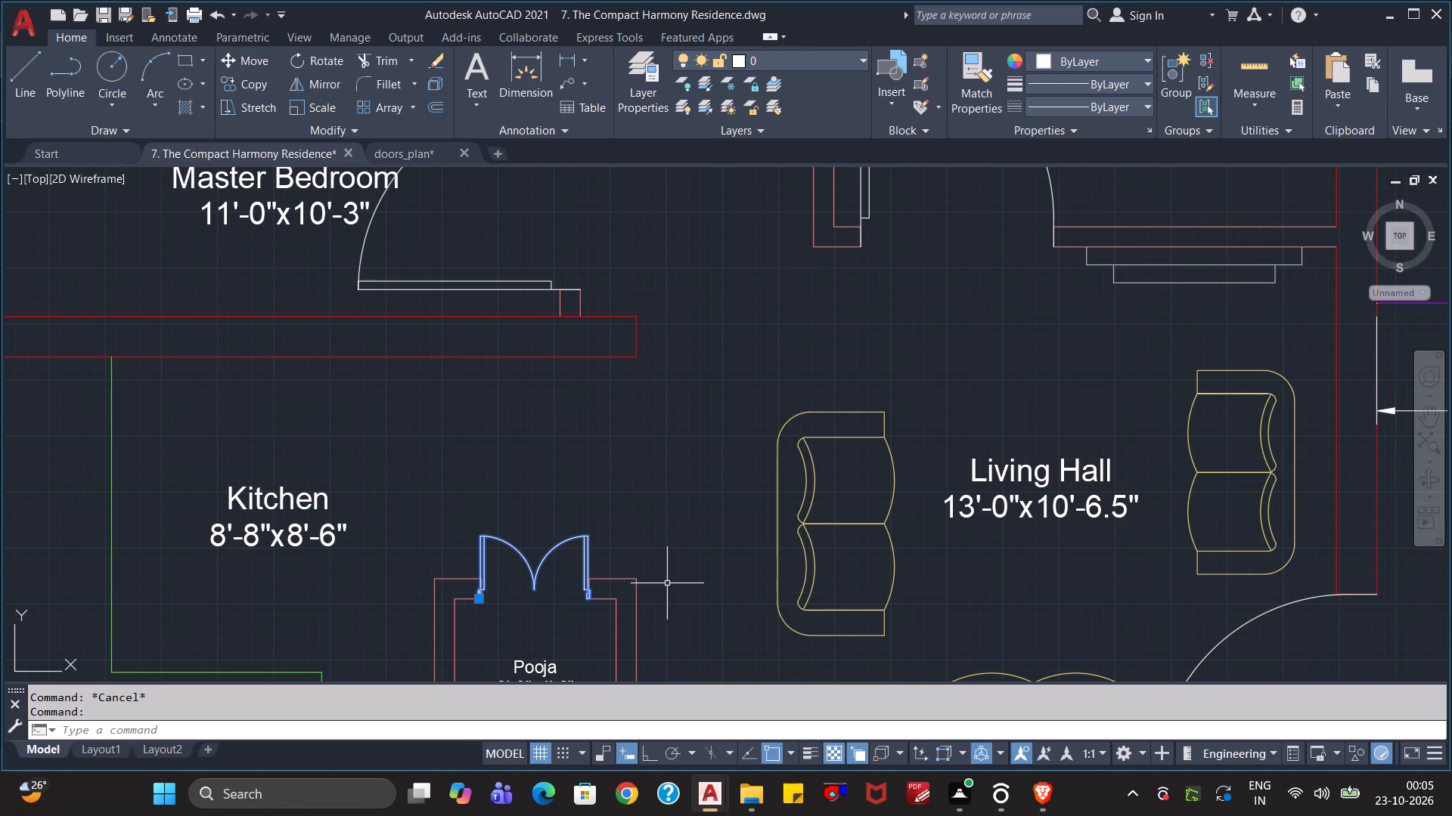
scroll(667, 583, down, 2)
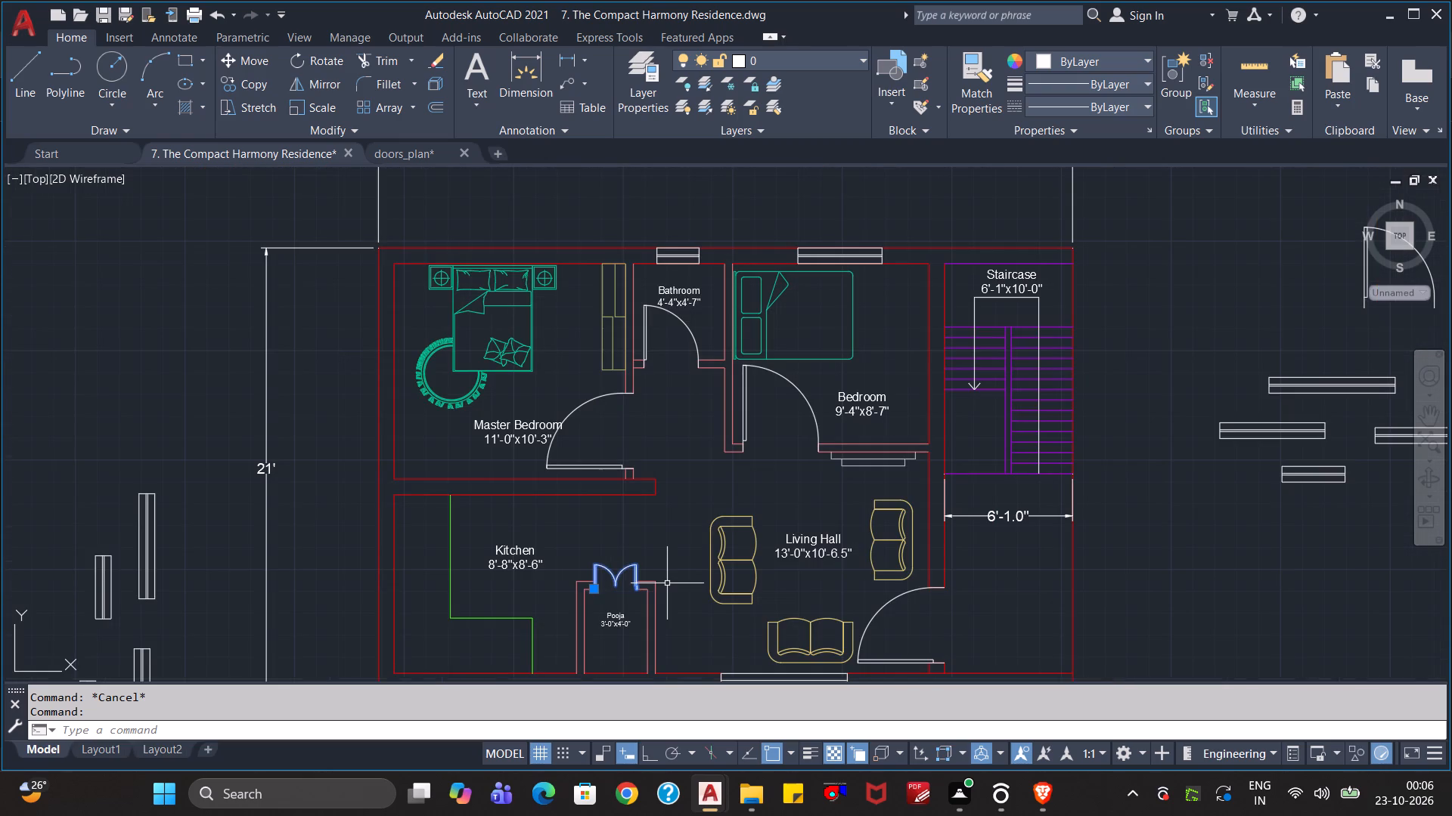
scroll(537, 589, up, 4)
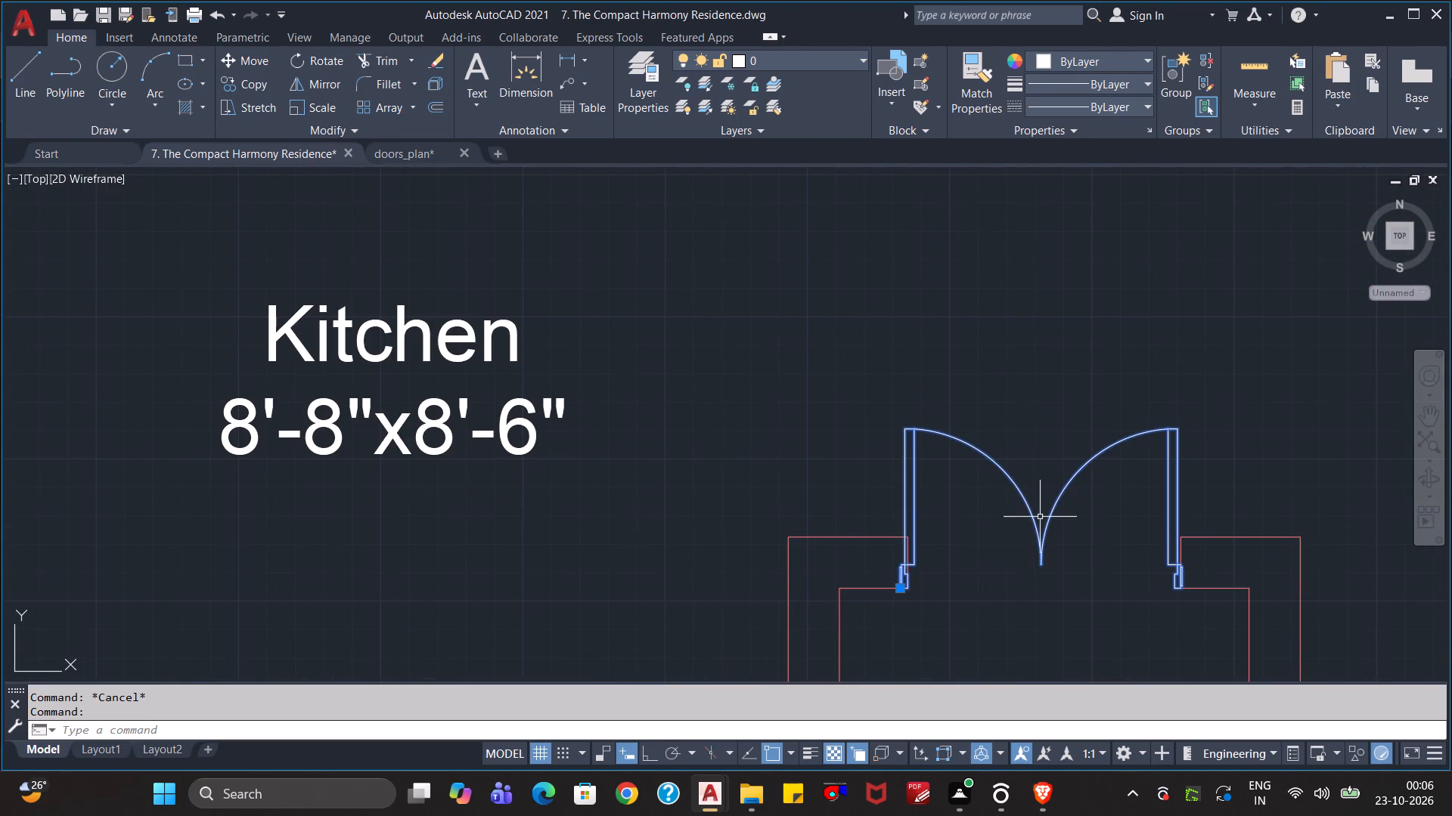
key(m)
key(Return)
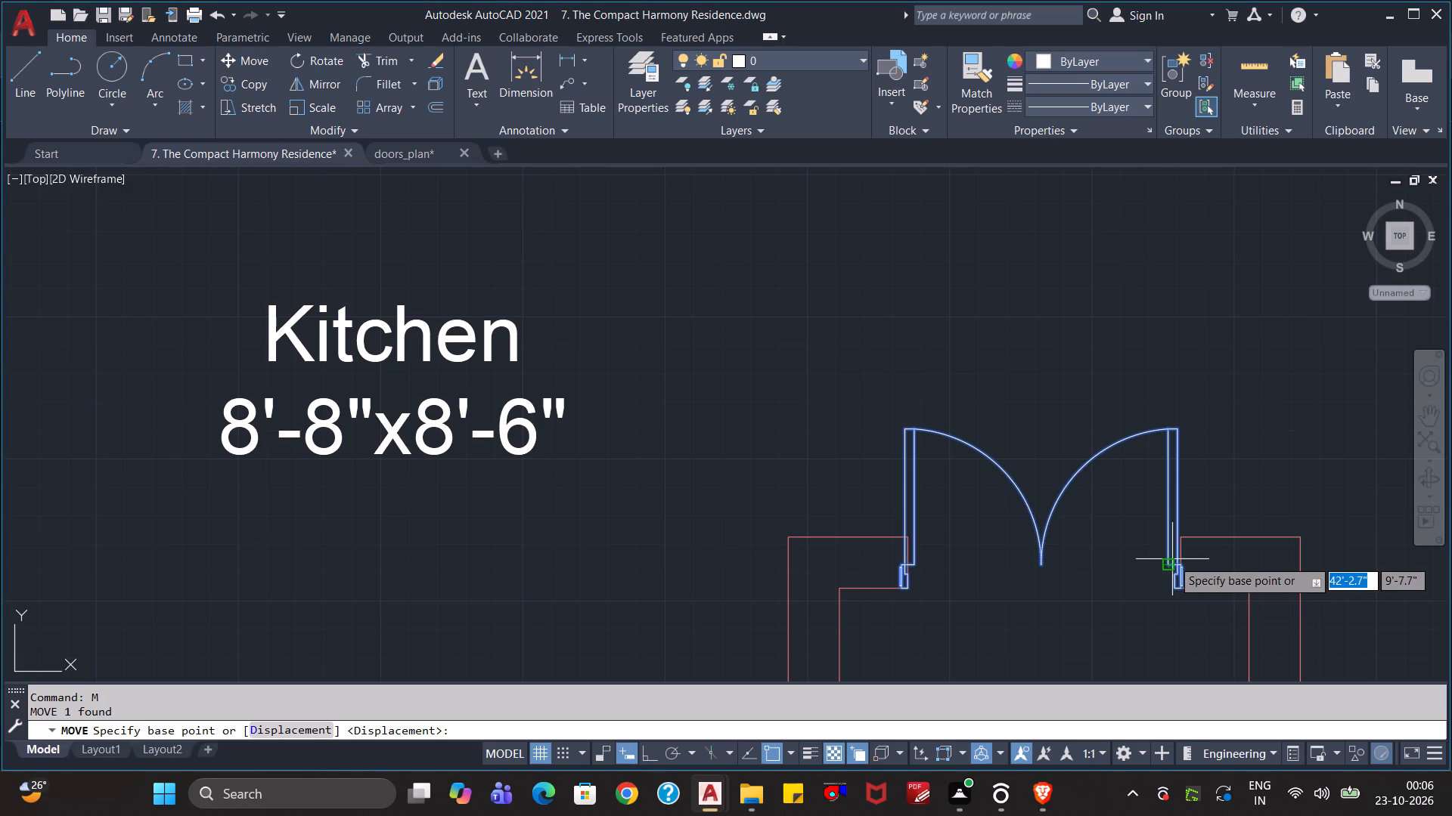
click(1167, 565)
click(1158, 348)
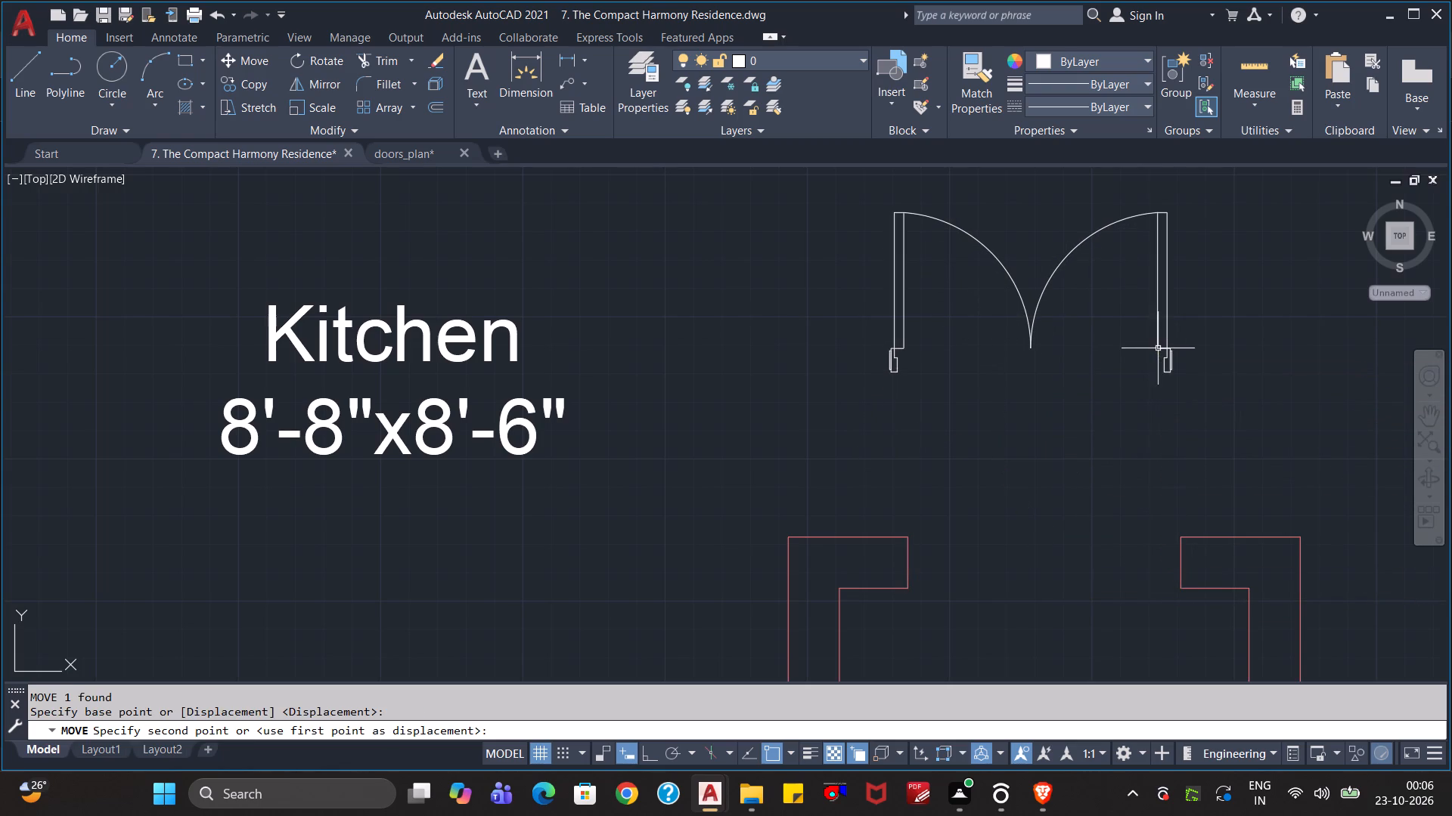
key(Escape)
Rotate the double door 180° about the point where its two swing arcs meet, with Ortho on.
click(1225, 401)
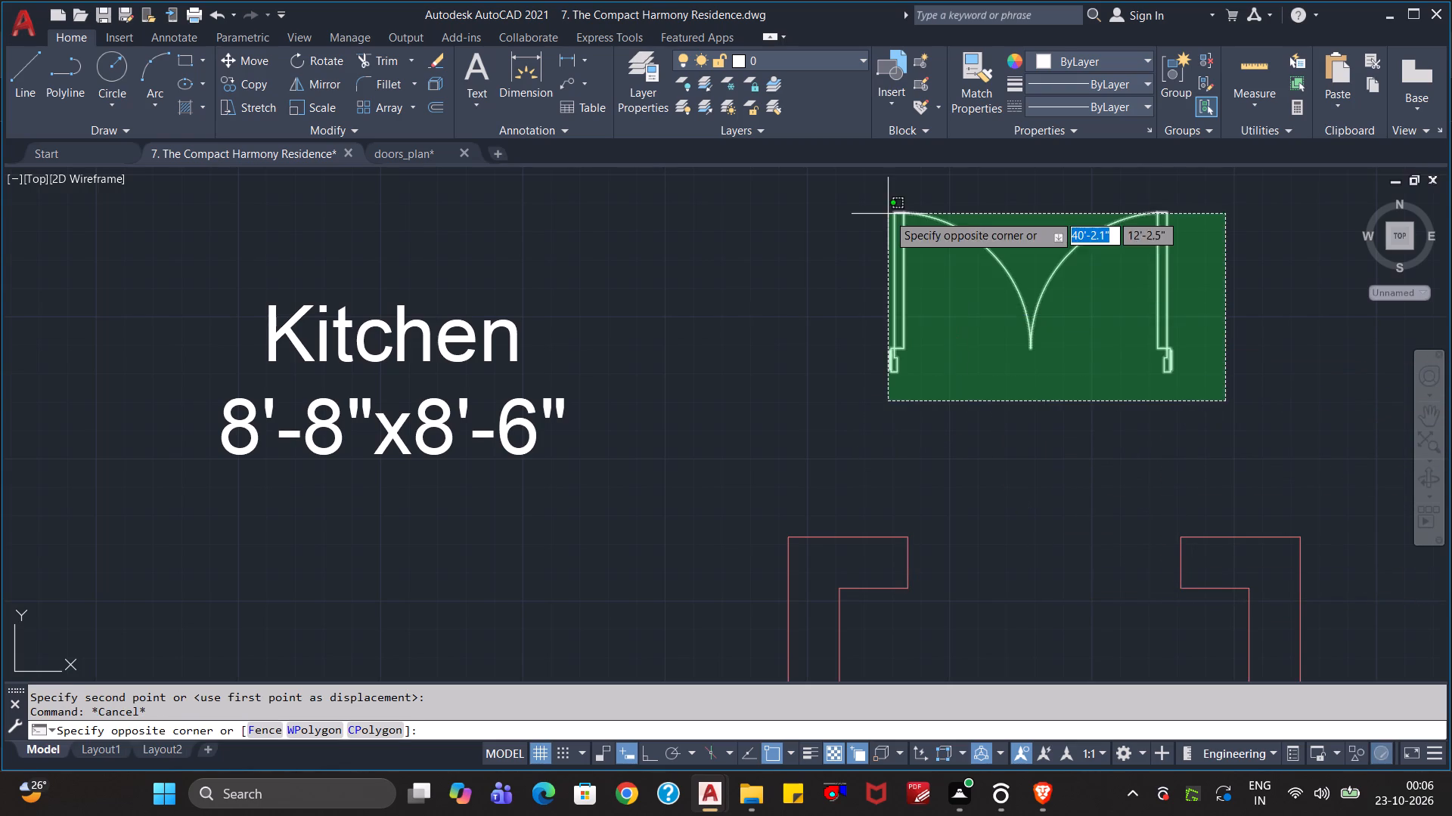
click(888, 215)
key(r)
key(o)
key(Return)
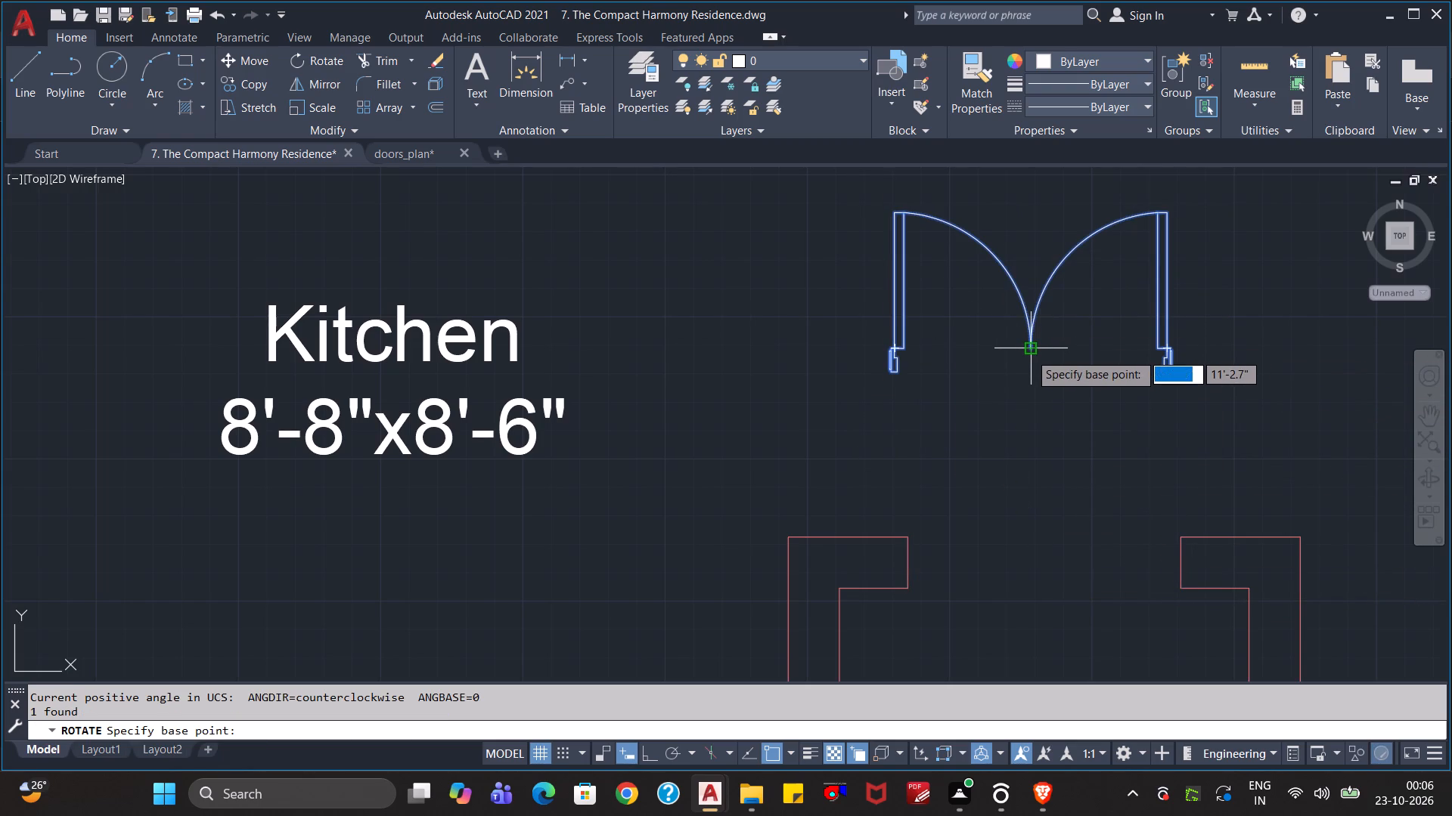
key(F8)
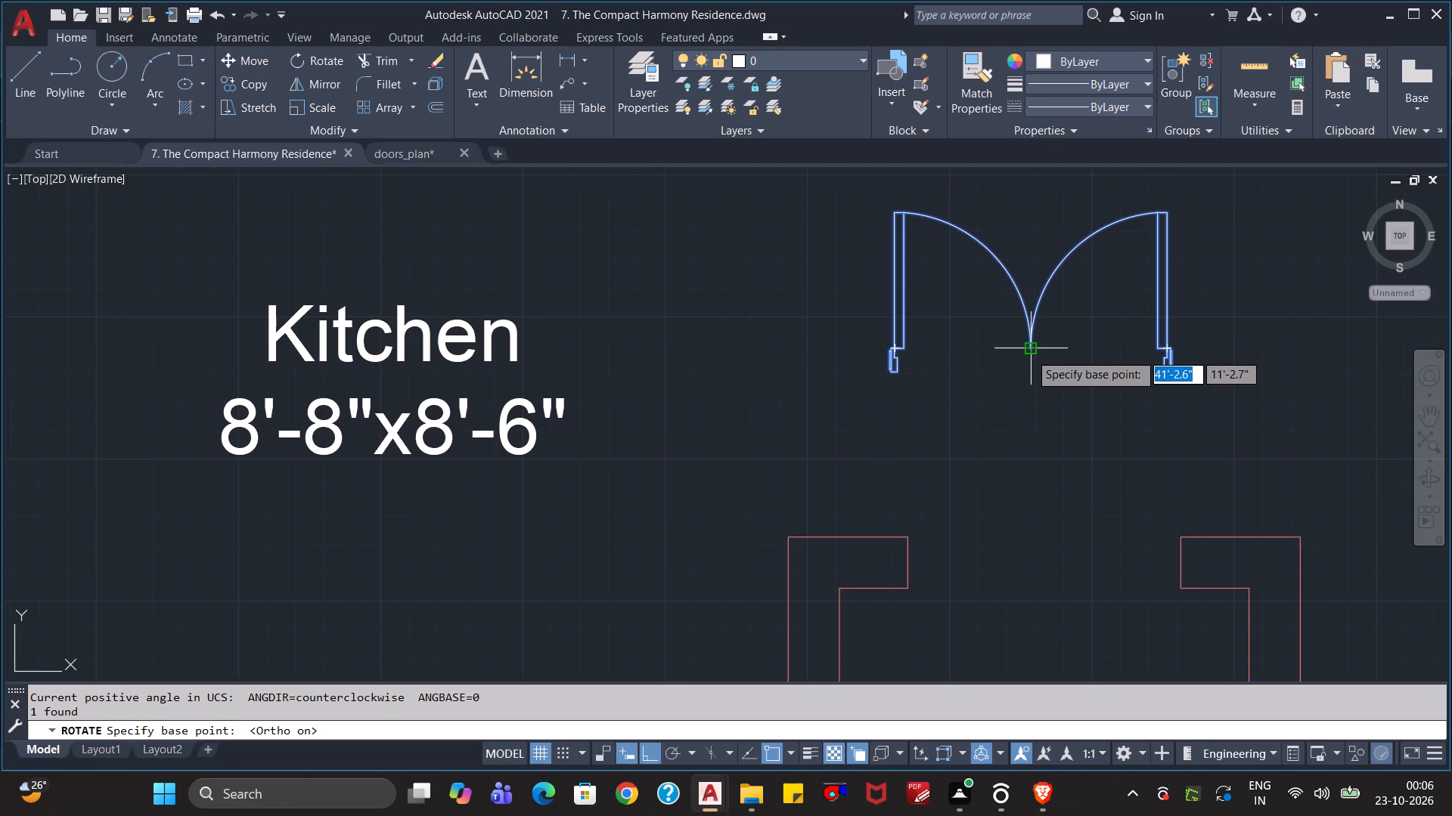
click(1029, 353)
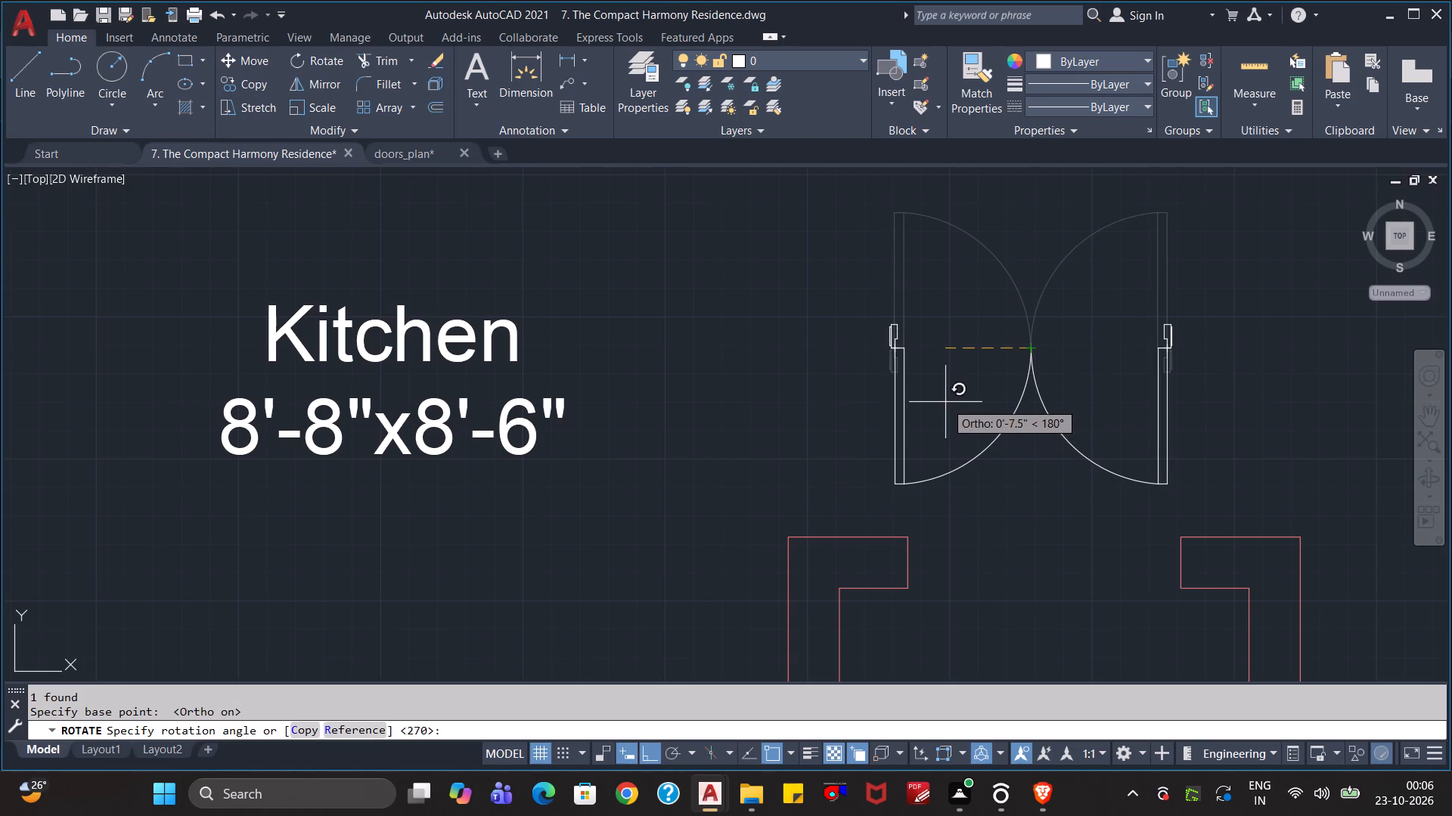
click(945, 402)
key(Escape)
key(Escape)
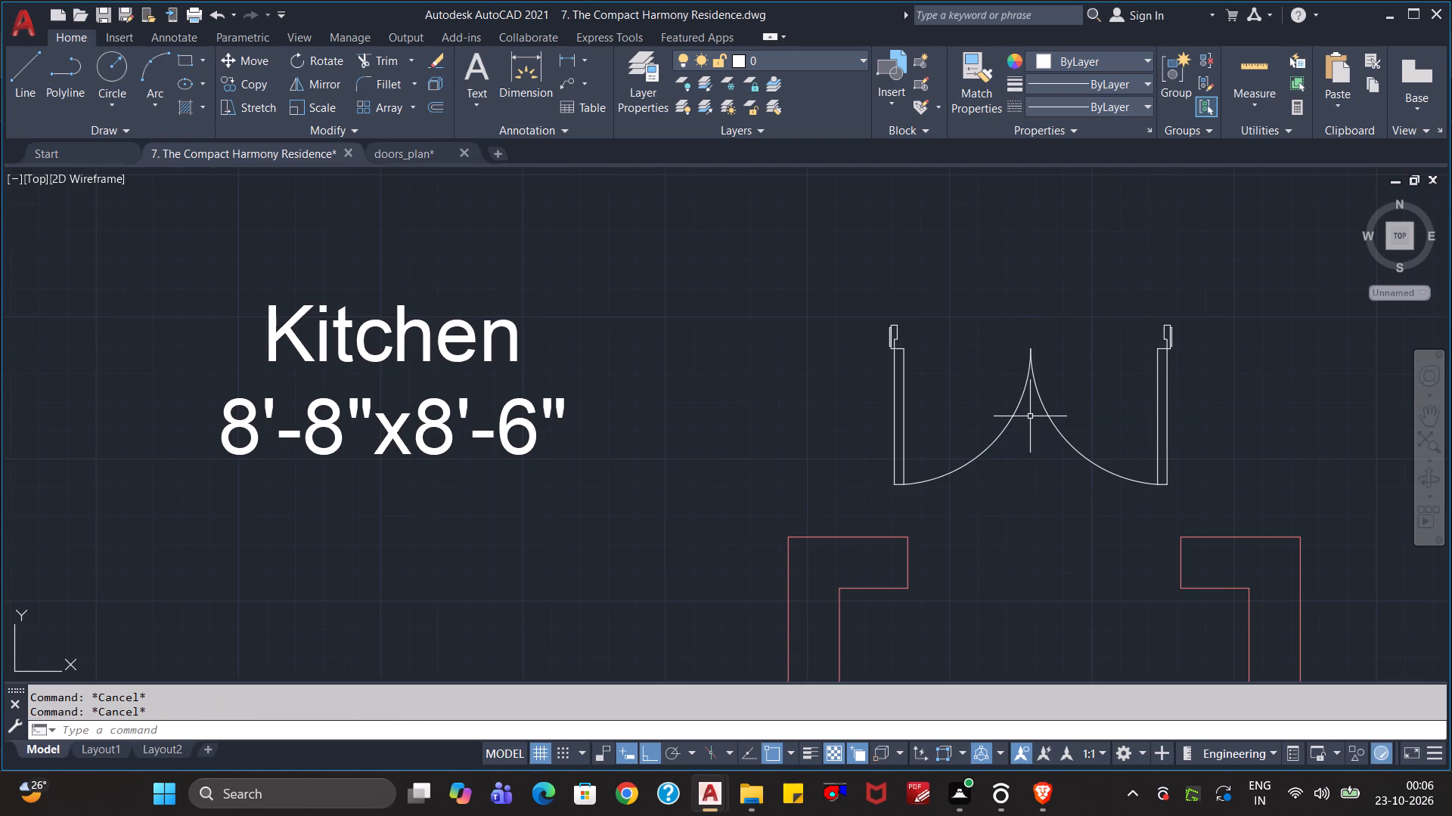
key(Escape)
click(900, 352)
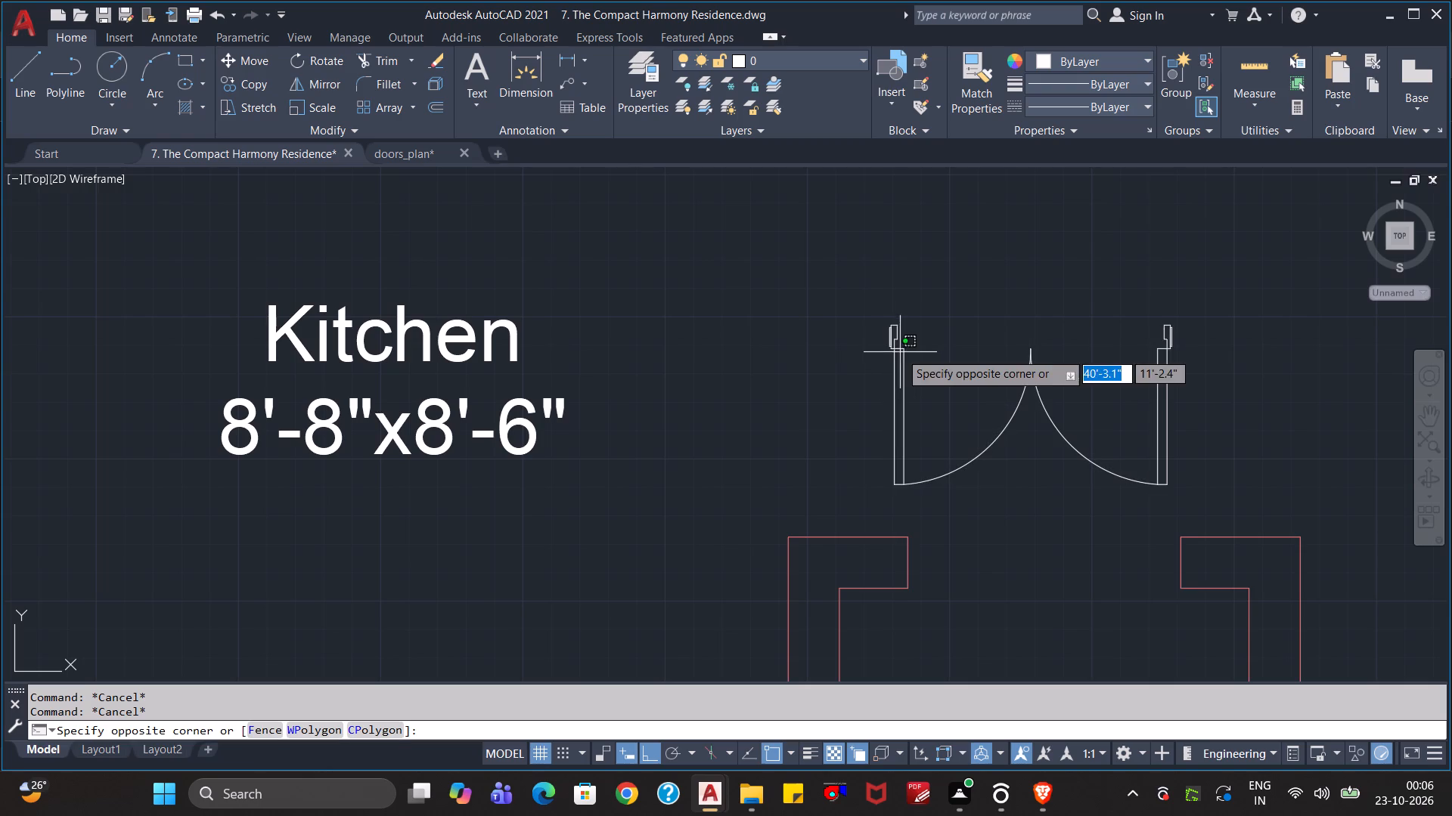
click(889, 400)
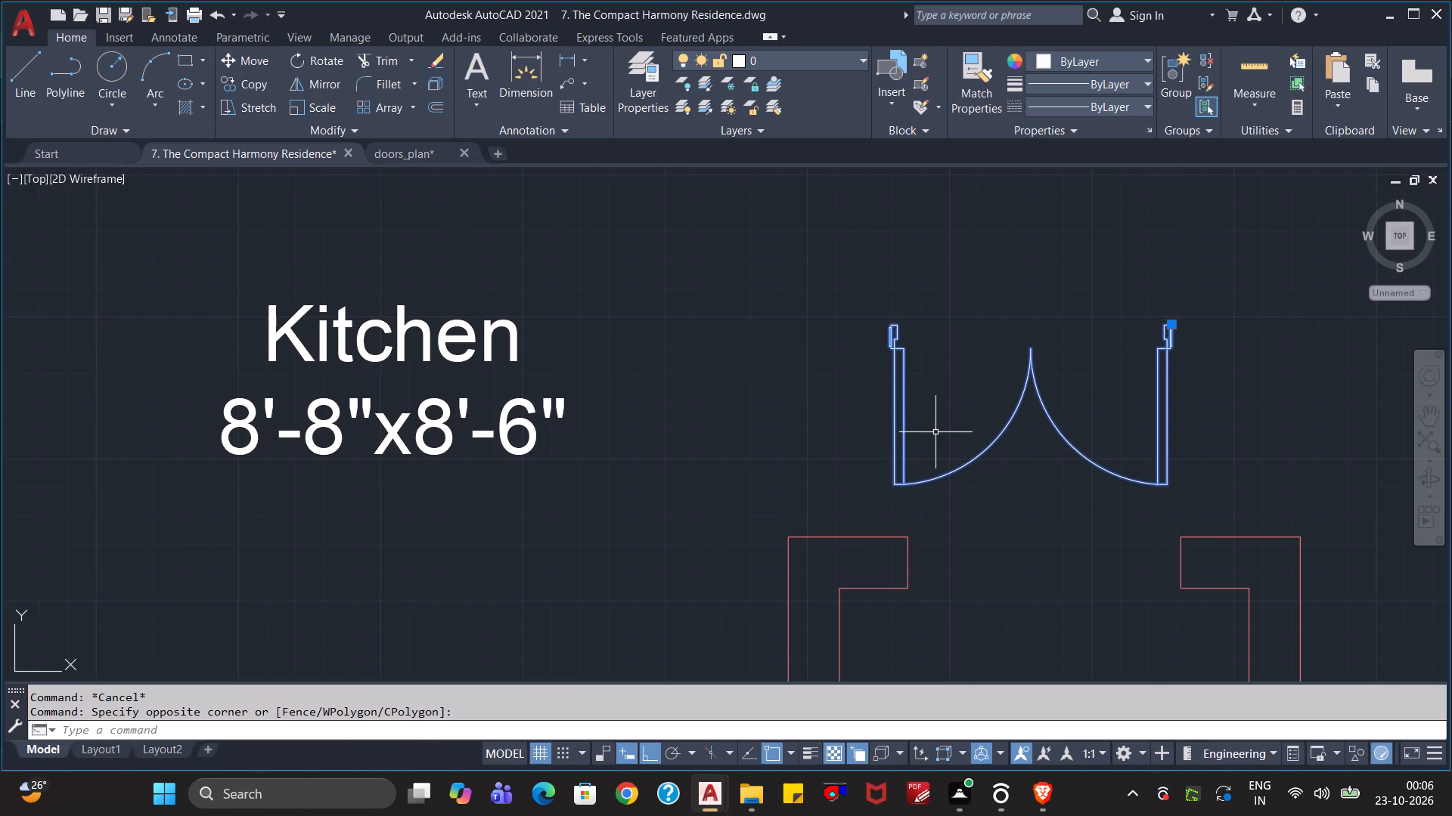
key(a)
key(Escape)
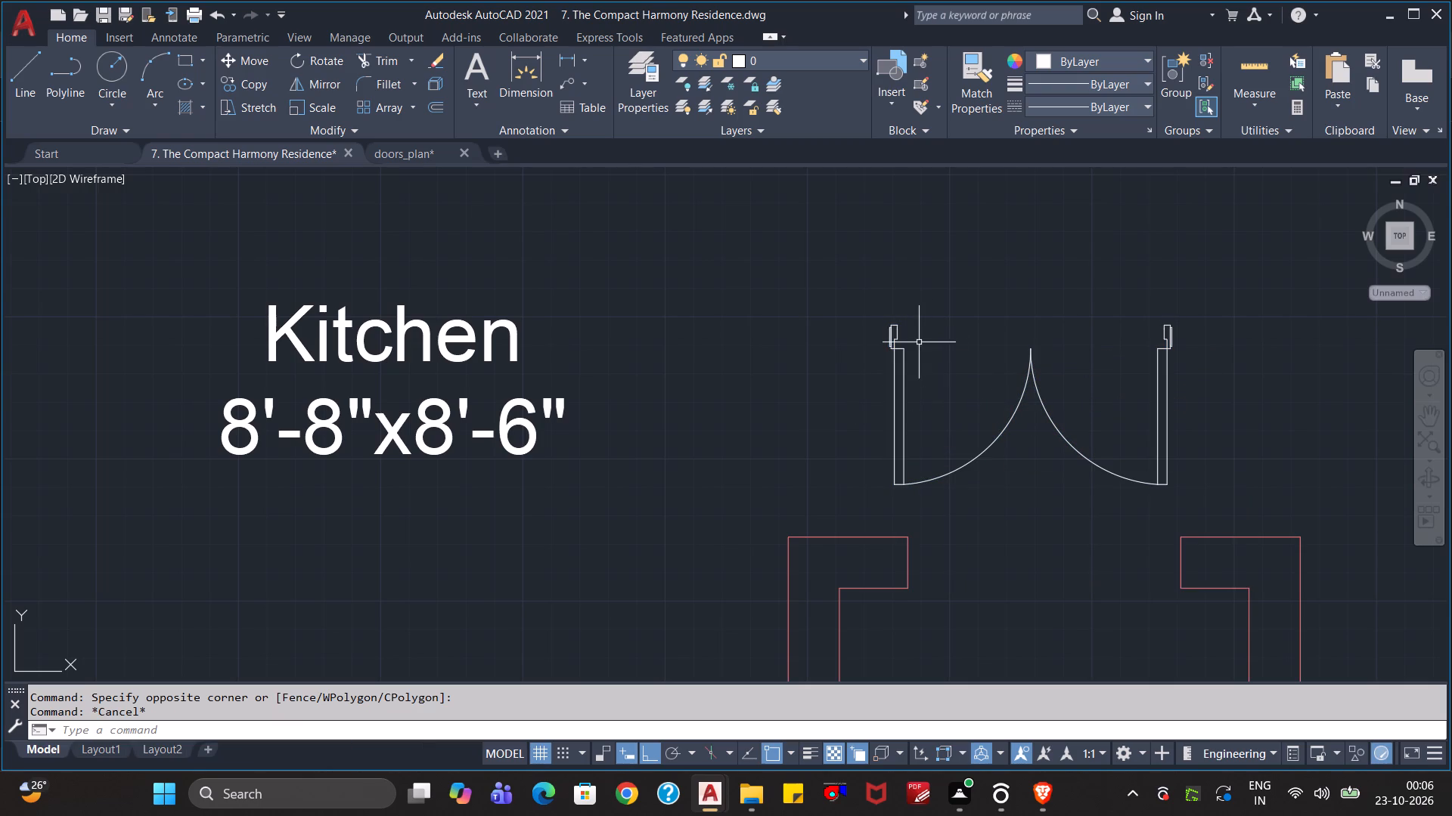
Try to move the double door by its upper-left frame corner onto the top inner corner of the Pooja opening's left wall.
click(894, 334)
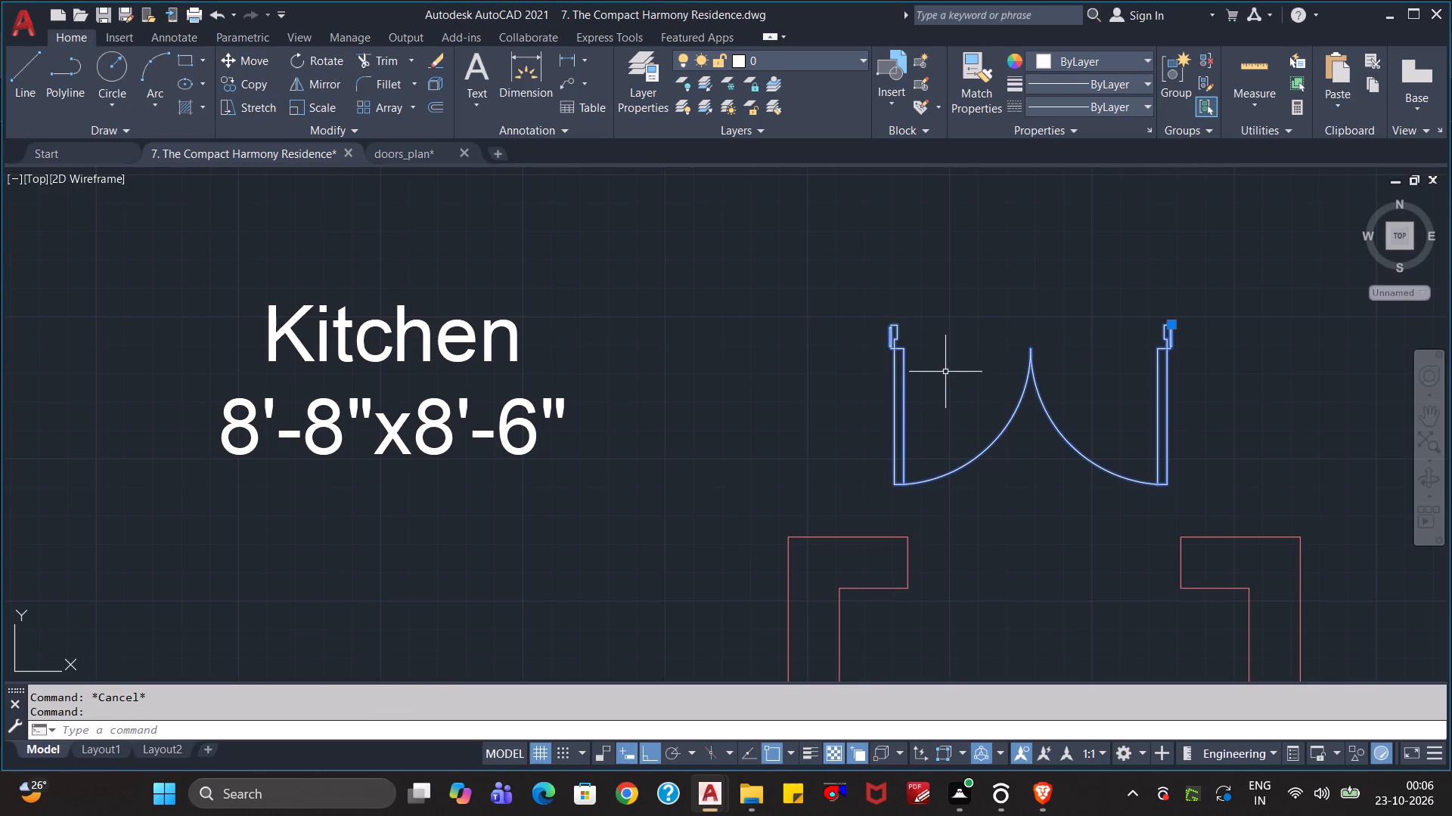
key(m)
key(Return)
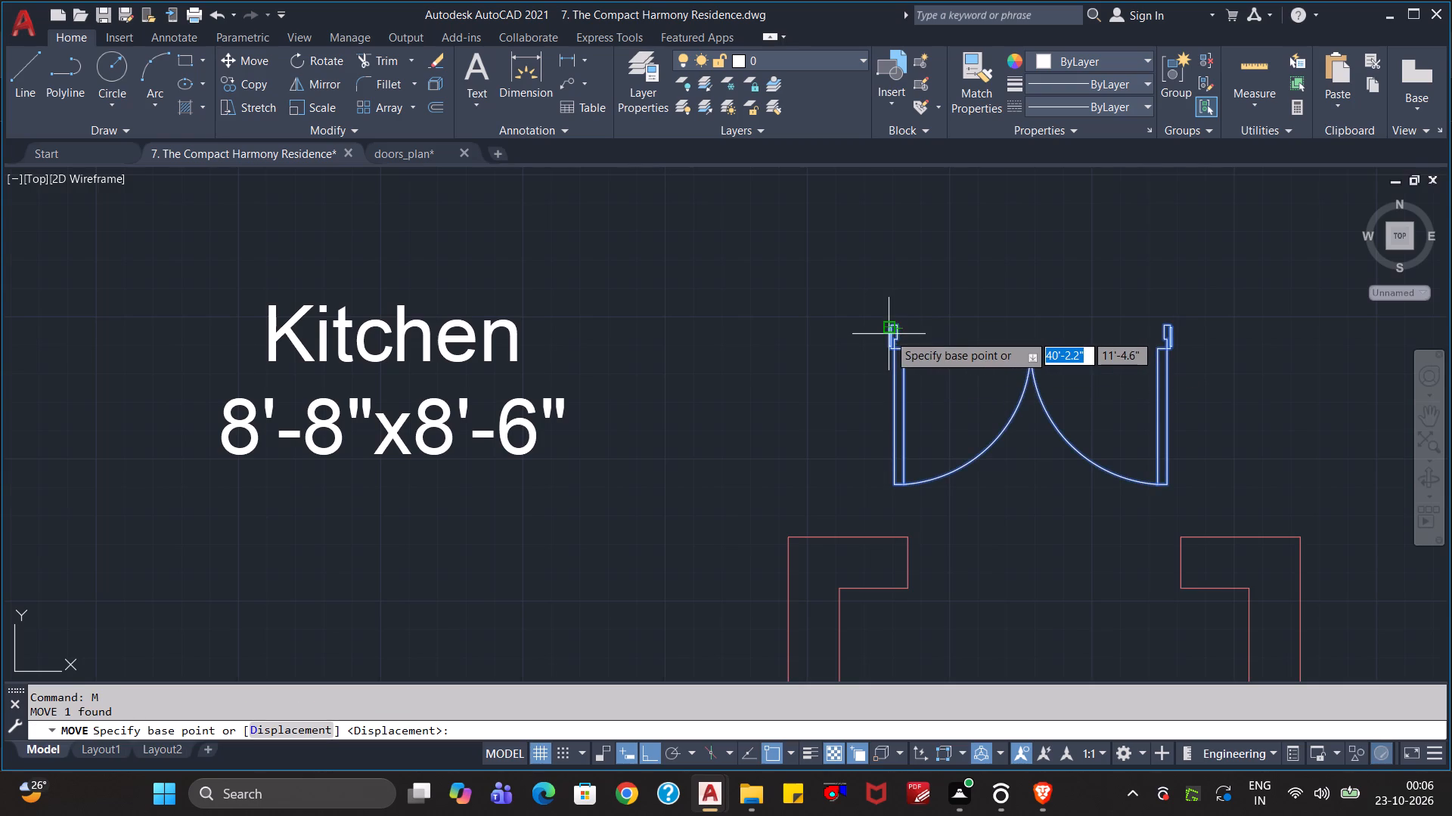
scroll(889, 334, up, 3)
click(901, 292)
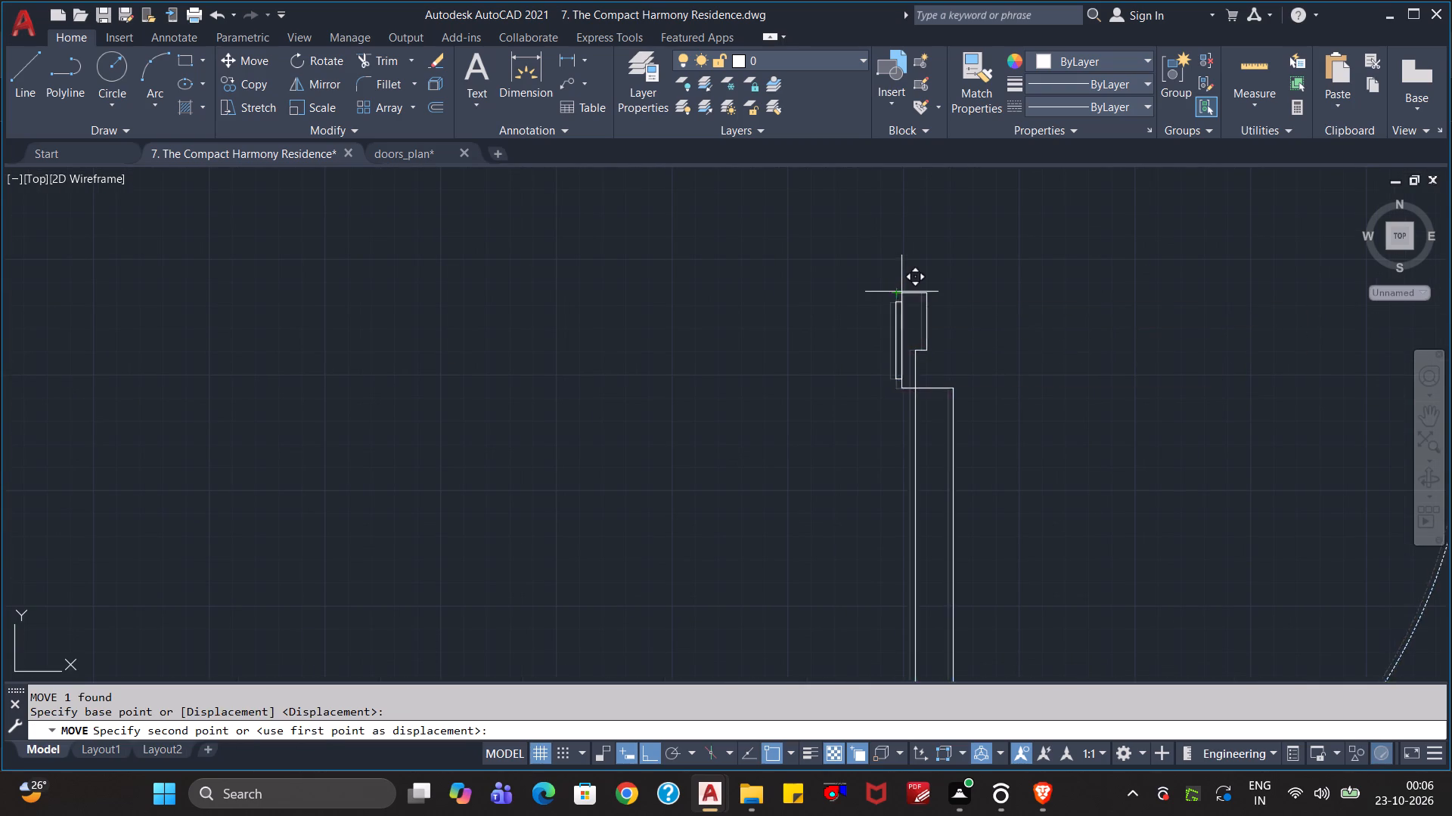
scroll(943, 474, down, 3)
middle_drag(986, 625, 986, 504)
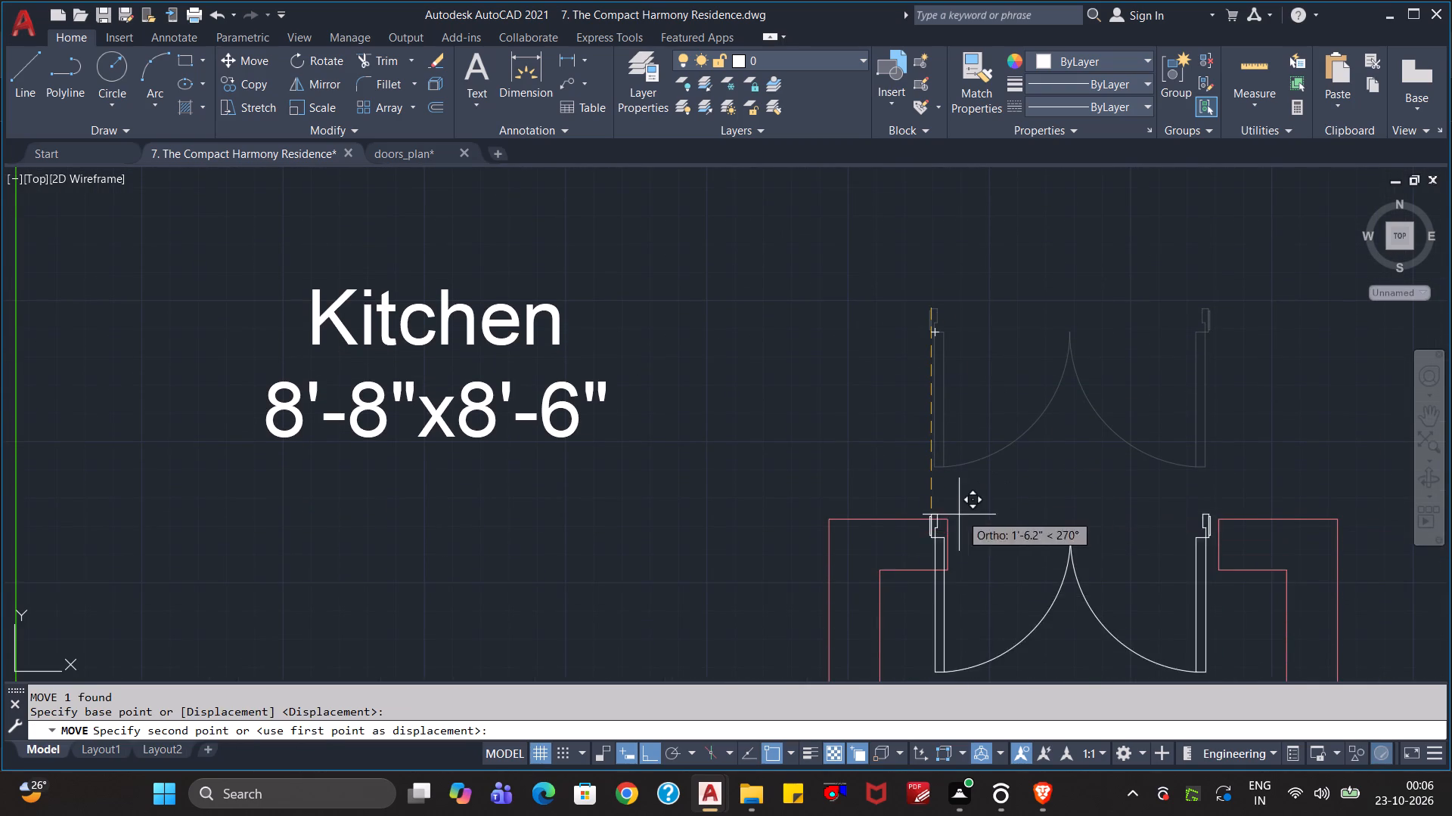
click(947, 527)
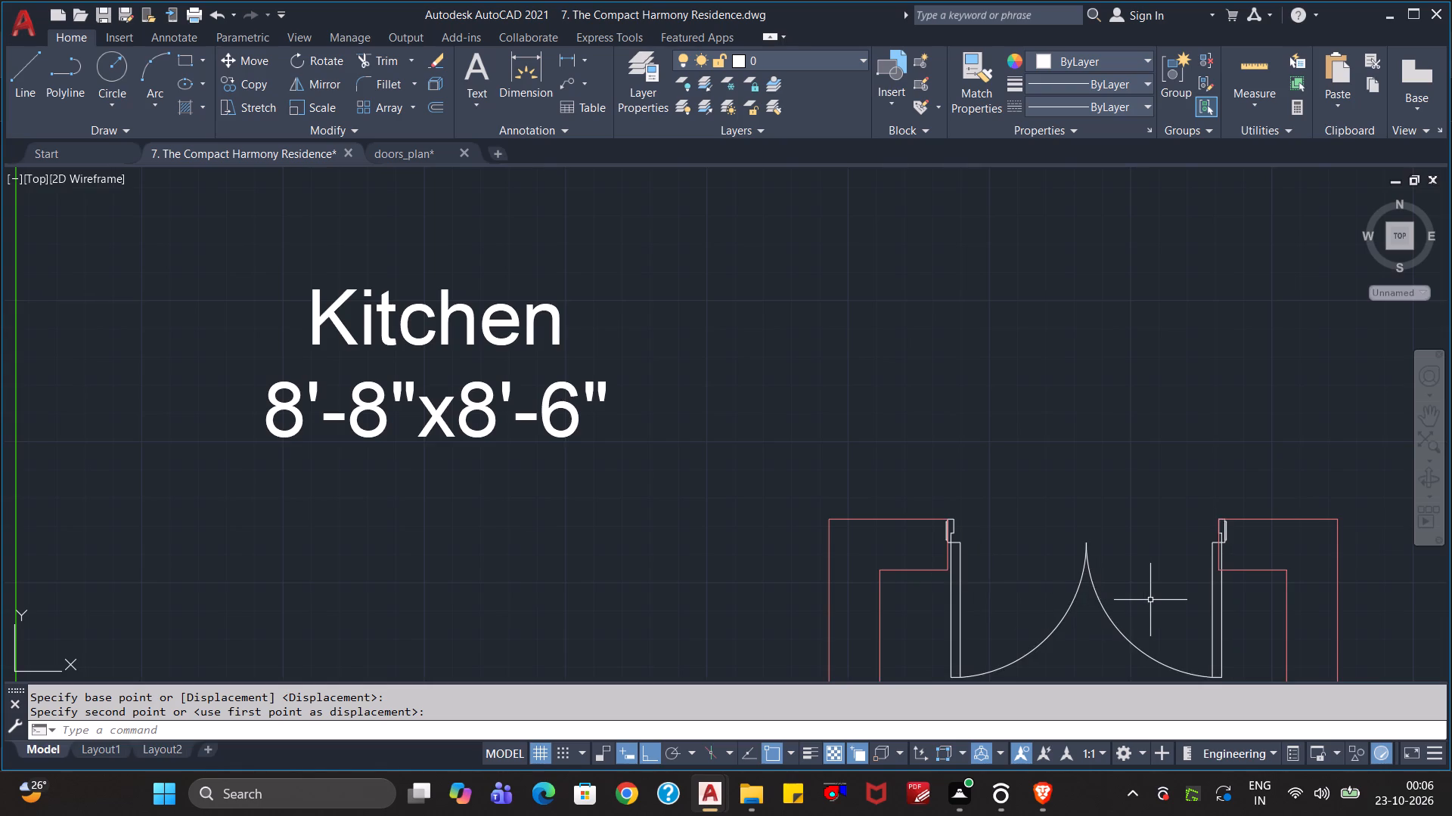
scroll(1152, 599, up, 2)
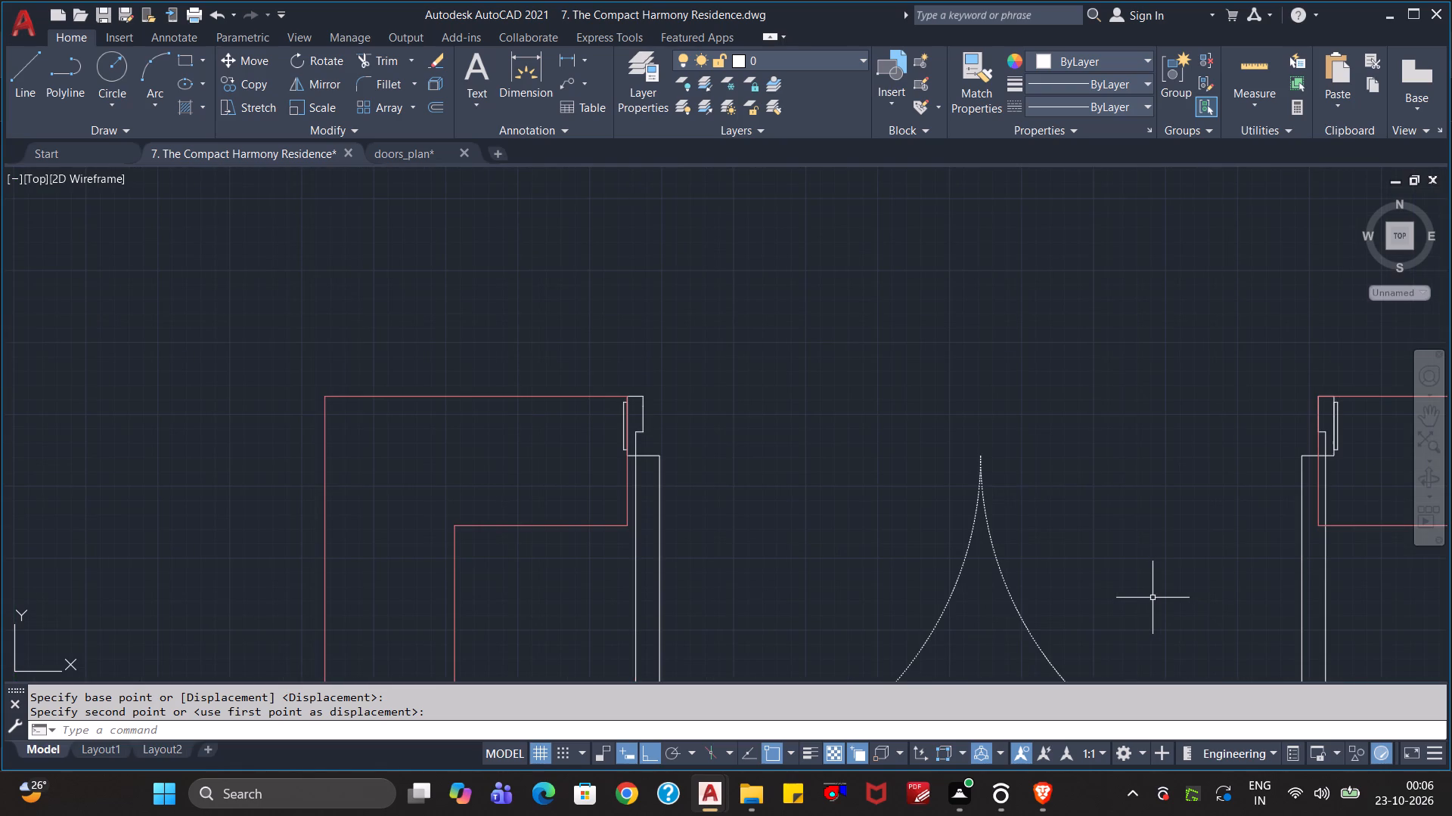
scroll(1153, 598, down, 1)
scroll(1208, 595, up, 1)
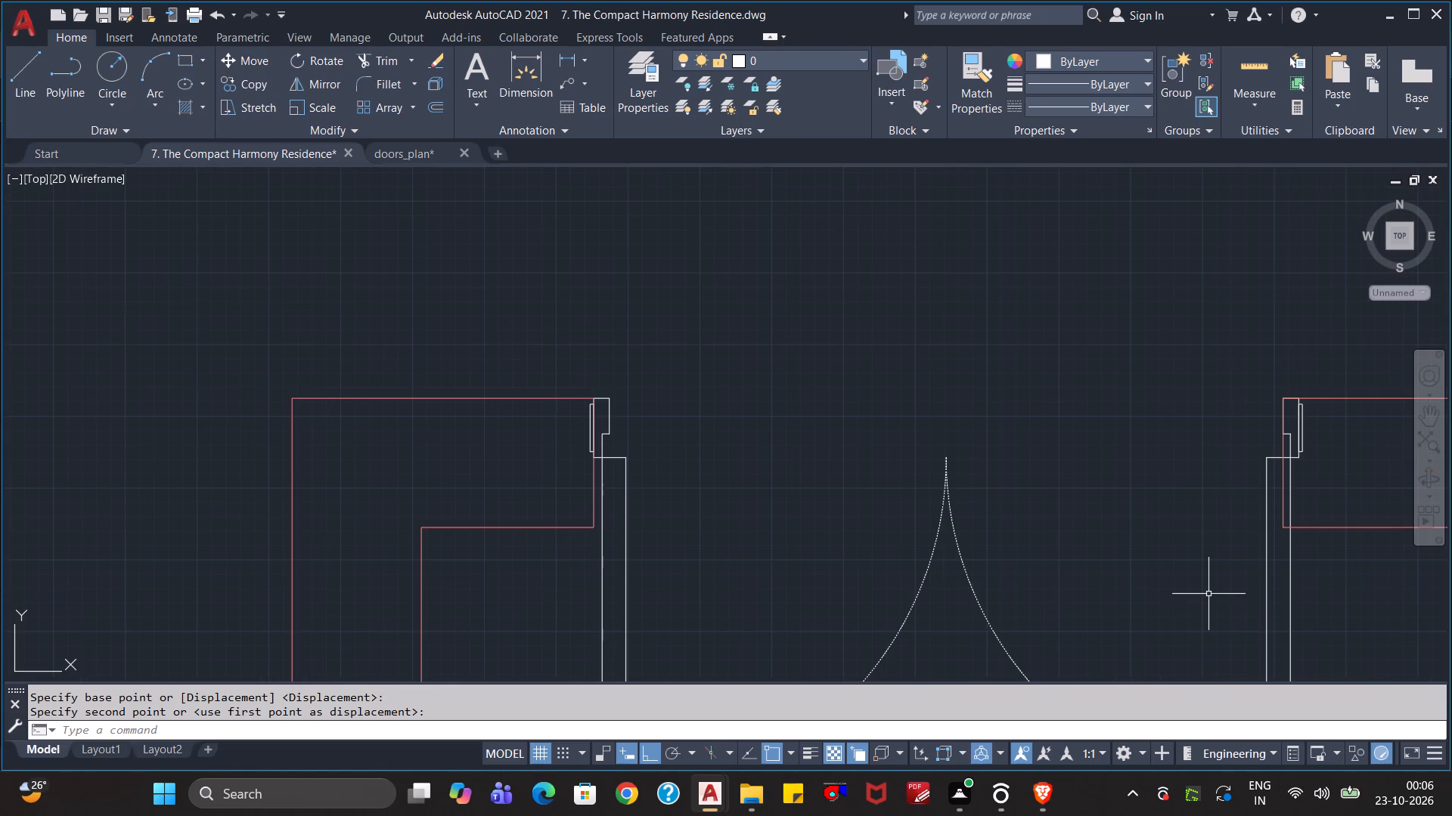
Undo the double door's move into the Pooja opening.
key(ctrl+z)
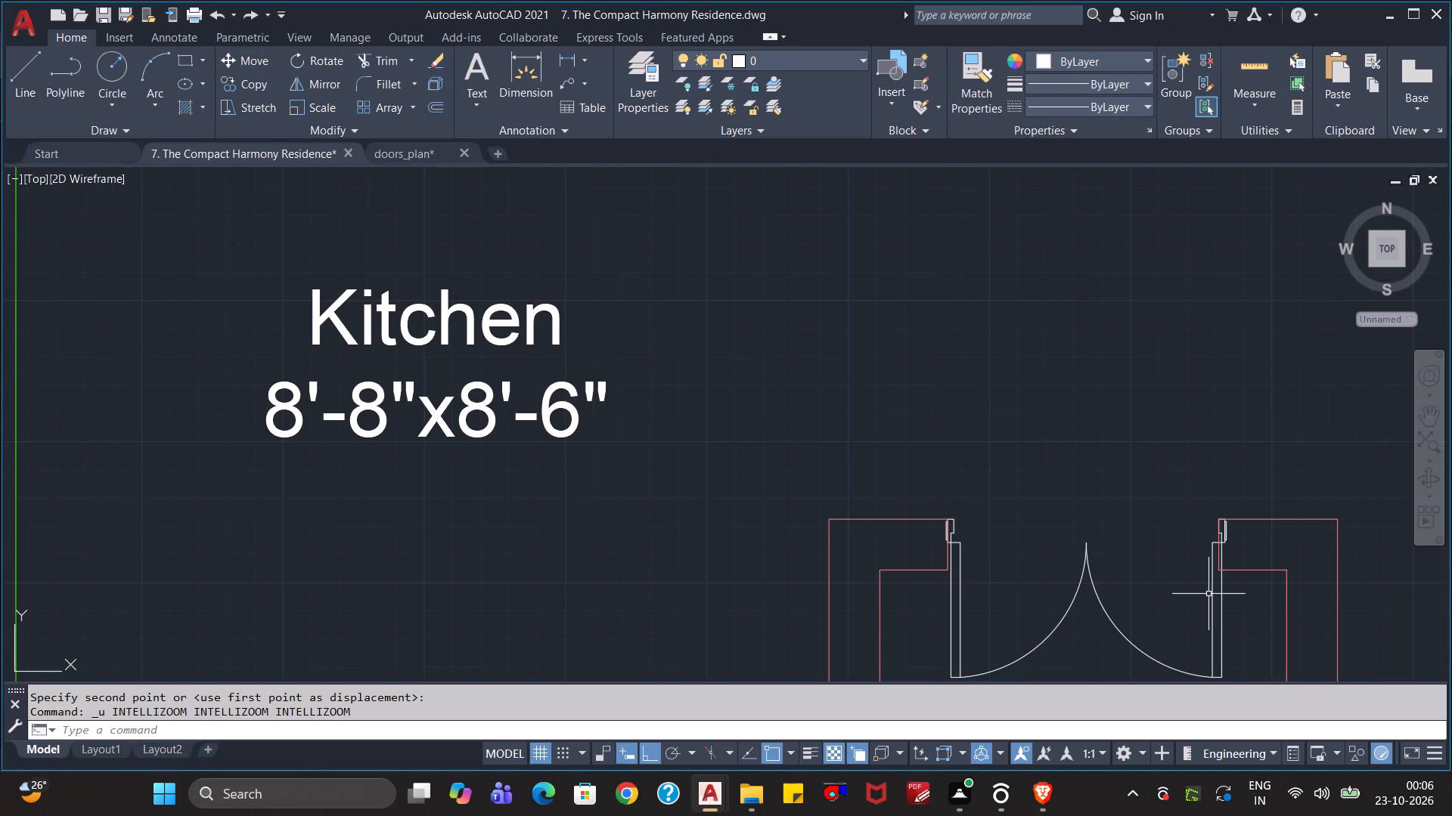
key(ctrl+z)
Align the double door's two upper frame corners with the top inner corners of the Pooja opening, scaling it to the alignment points.
click(1206, 452)
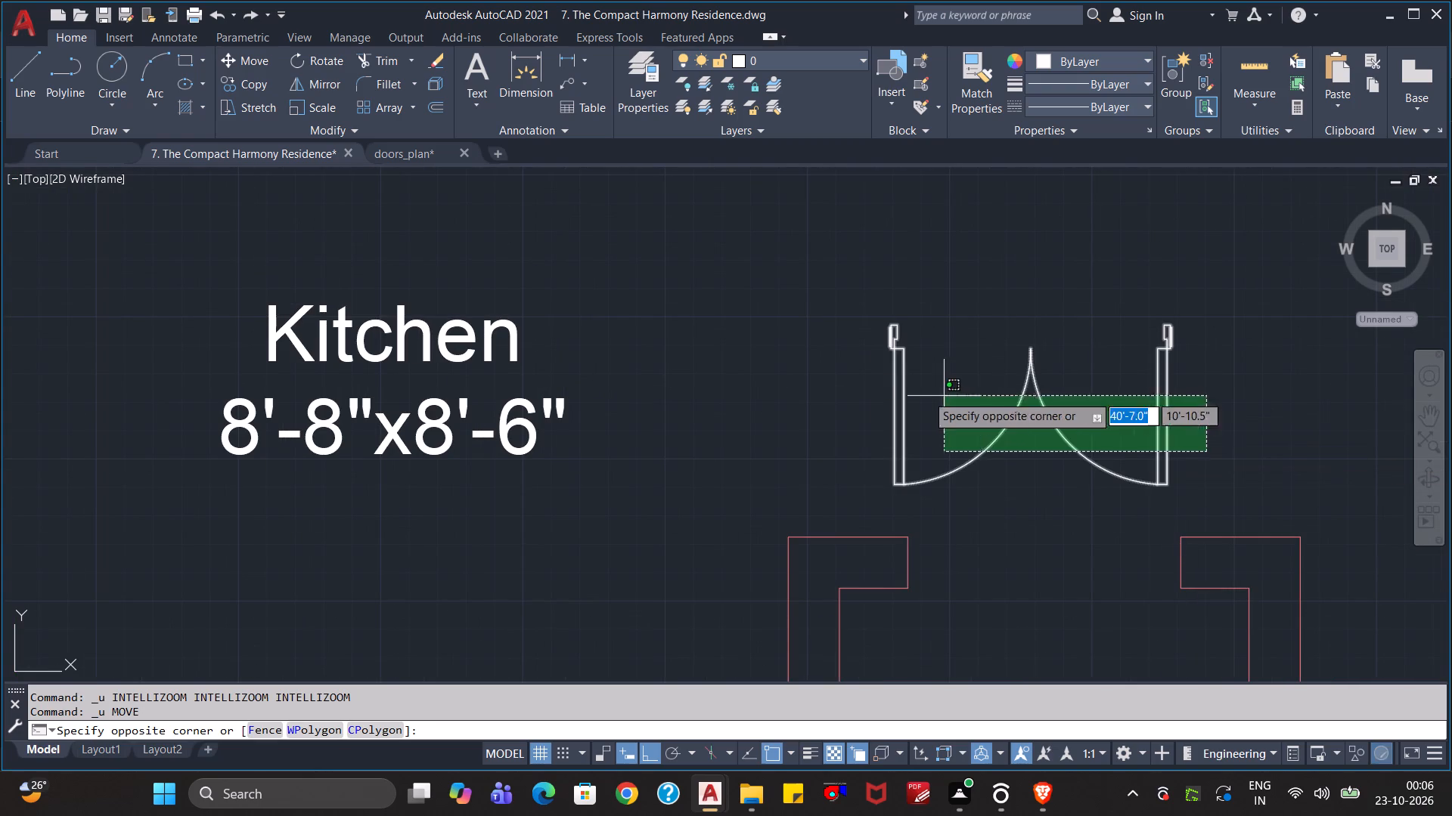
click(876, 394)
text(al)
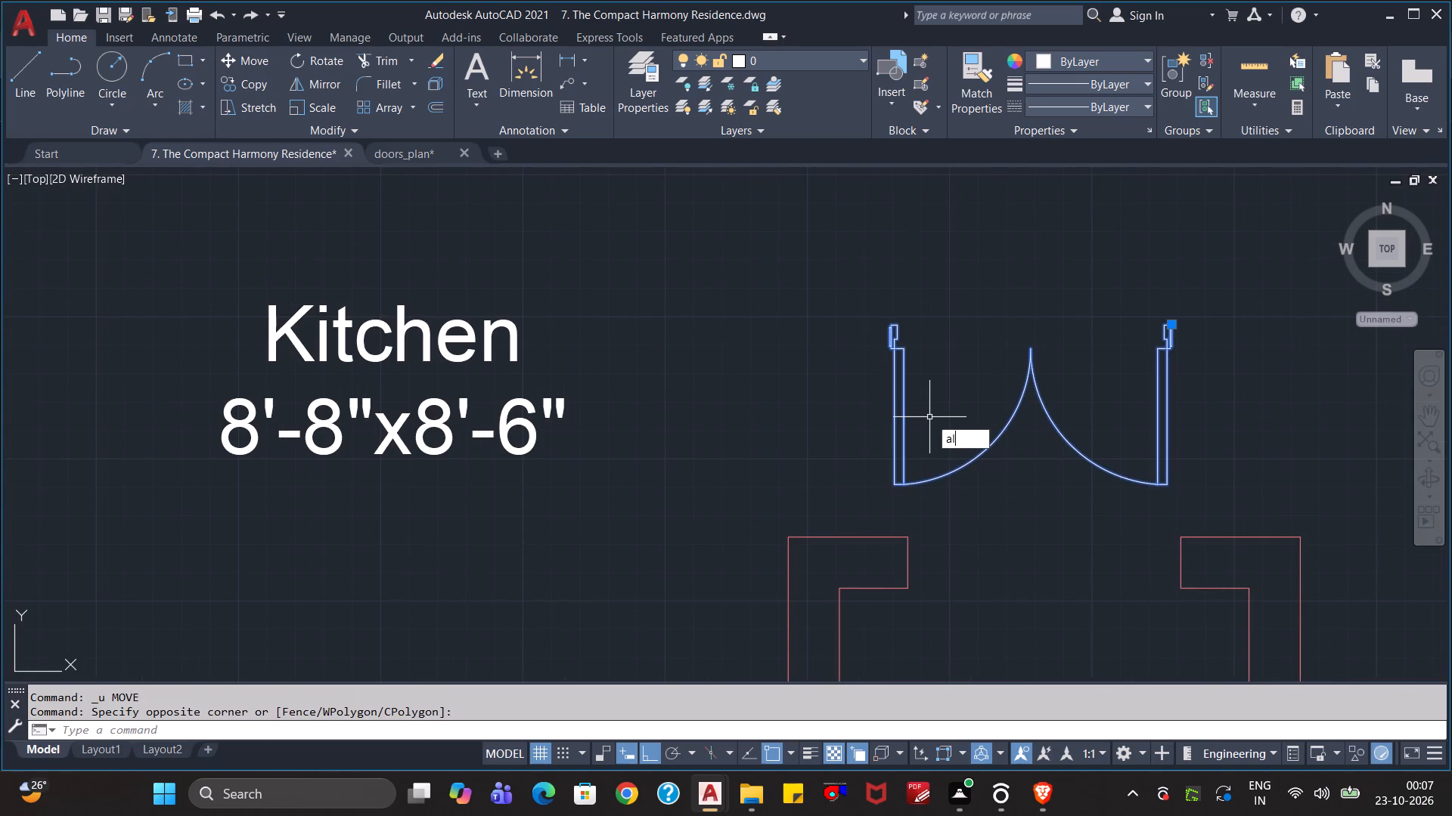
key(Return)
scroll(945, 370, up, 4)
middle_drag(870, 327, 1013, 563)
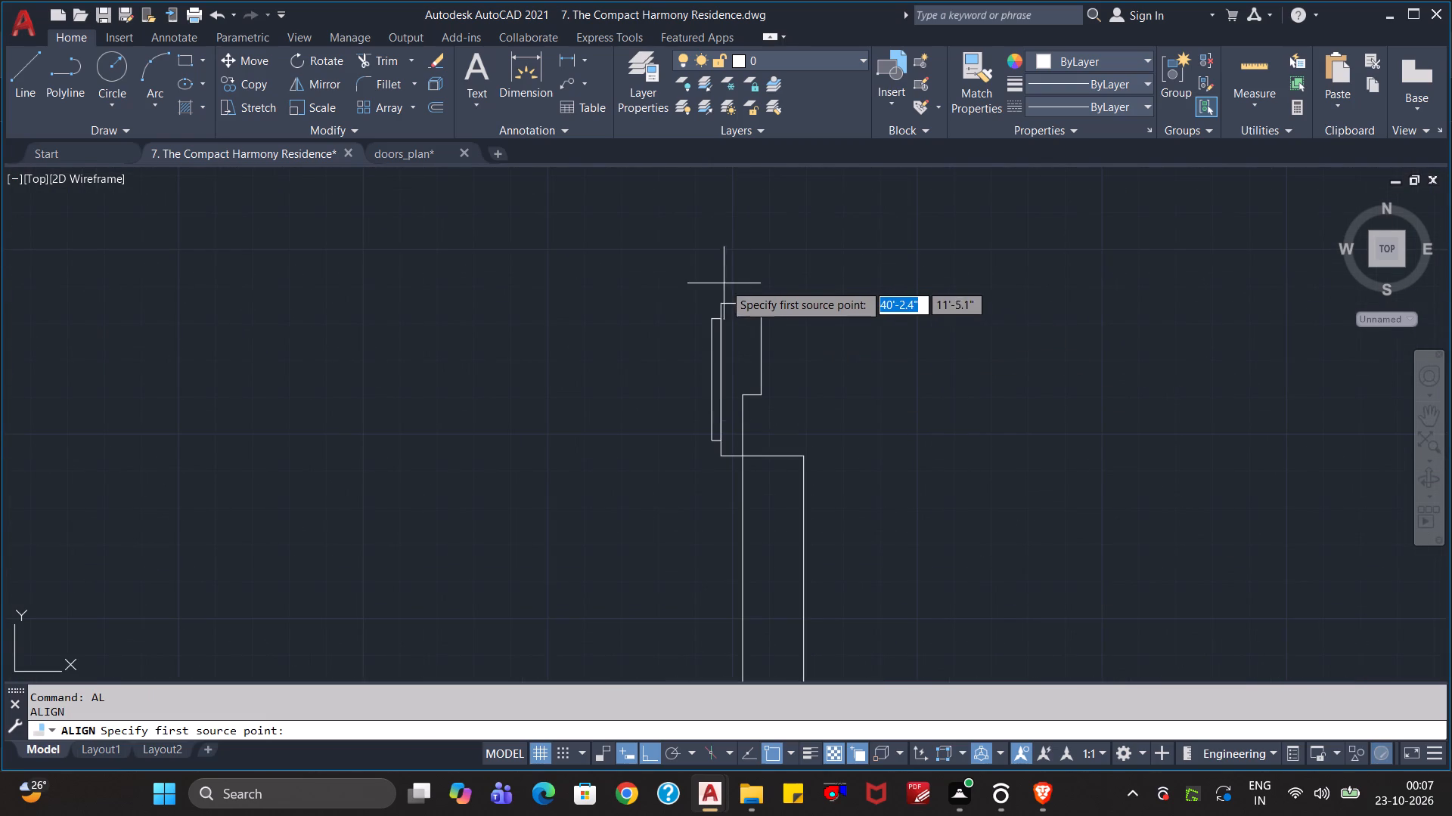
click(720, 301)
scroll(820, 453, down, 2)
middle_drag(892, 618, 959, 519)
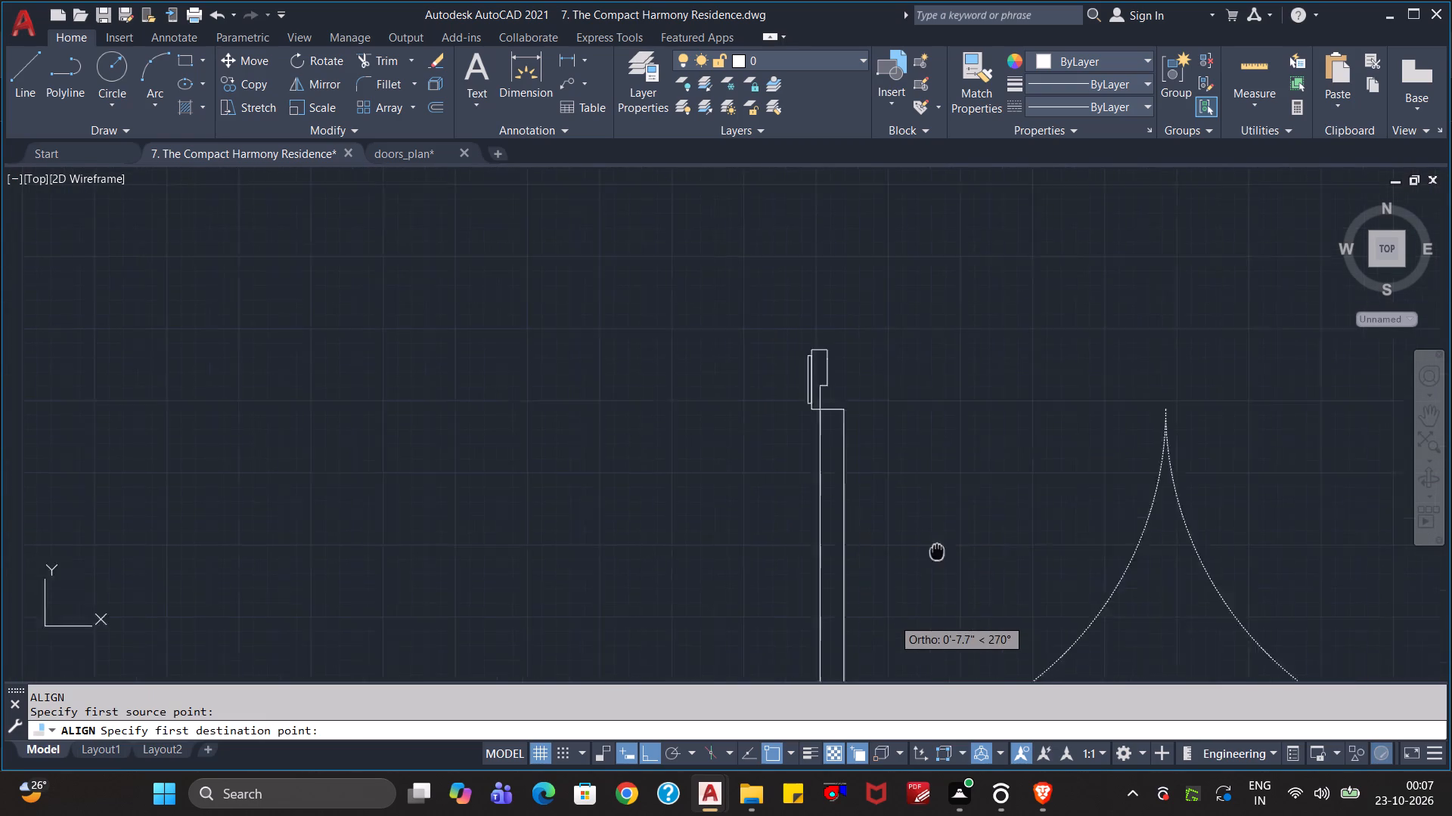
middle_drag(959, 519, 1042, 385)
scroll(910, 623, down, 3)
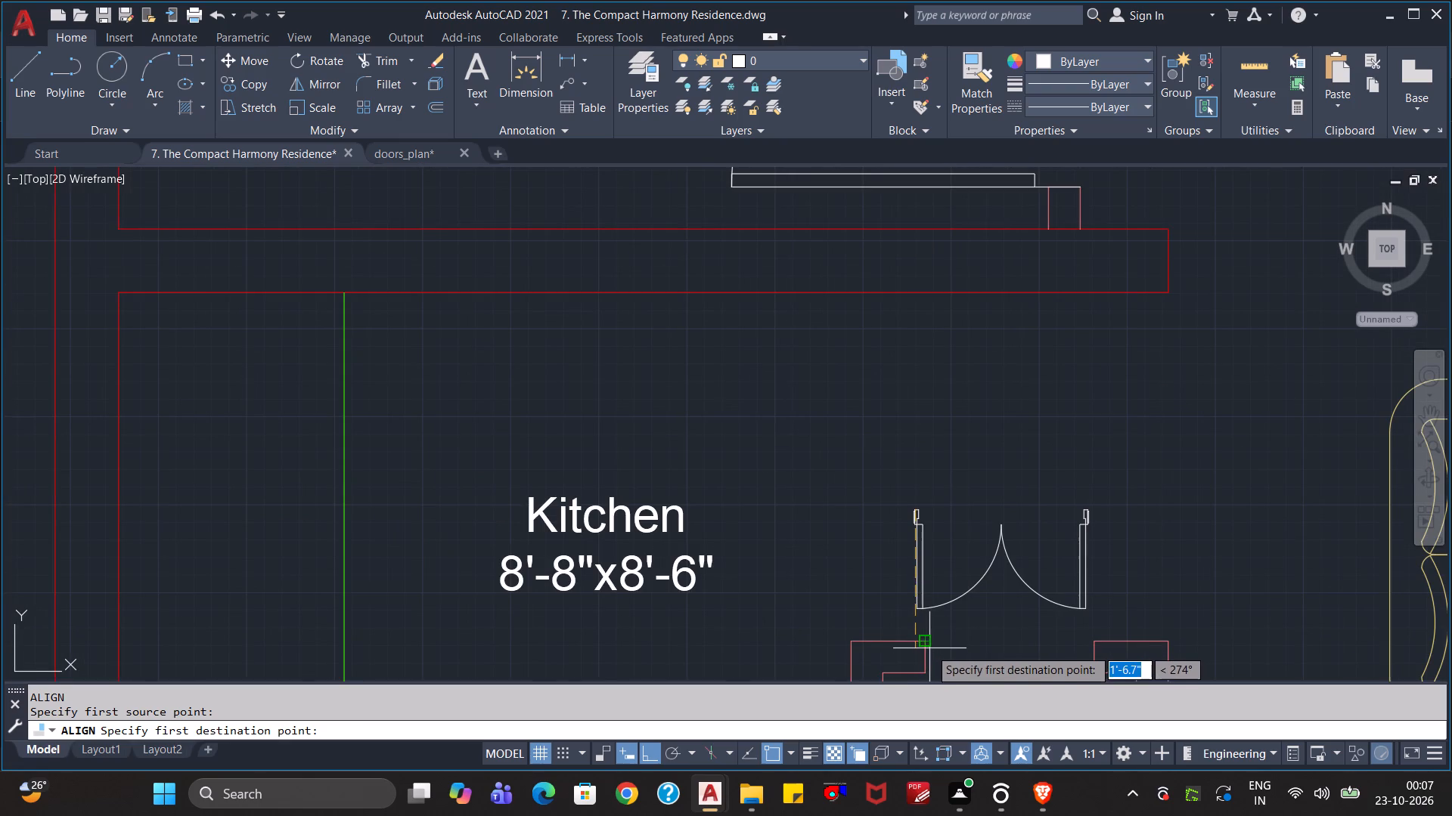
scroll(931, 640, up, 3)
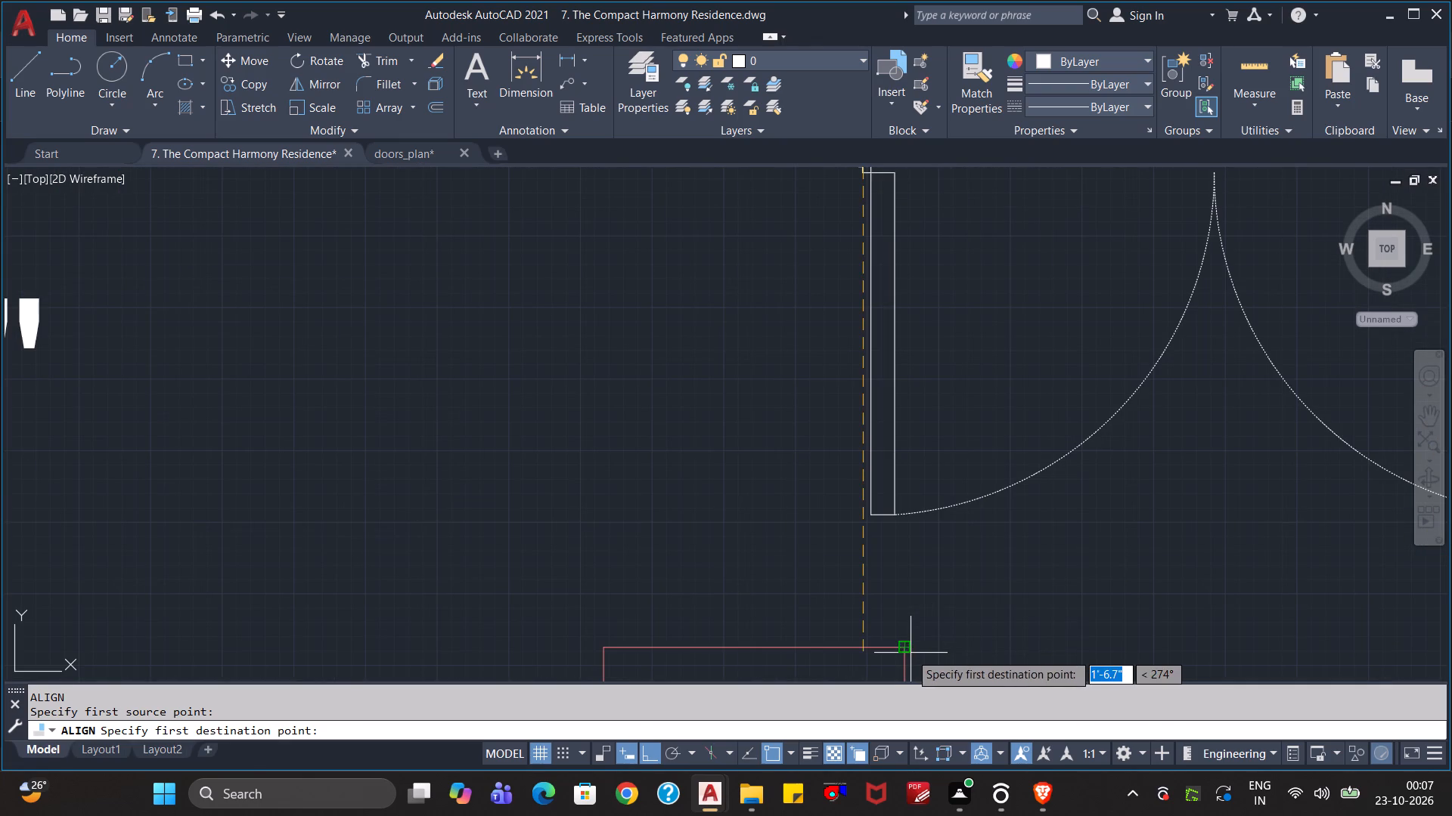
click(901, 648)
scroll(982, 599, down, 3)
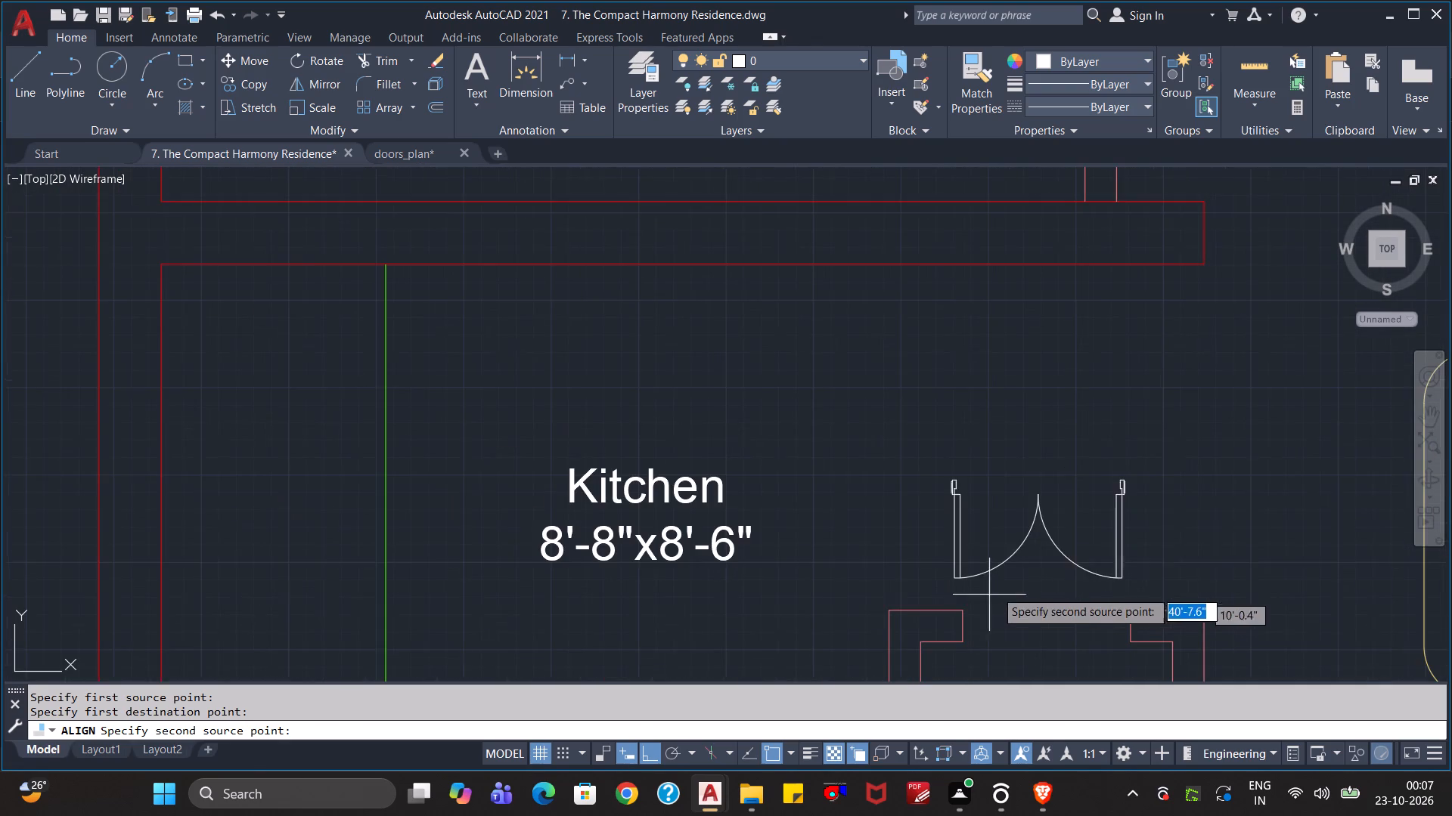
scroll(1129, 475, up, 5)
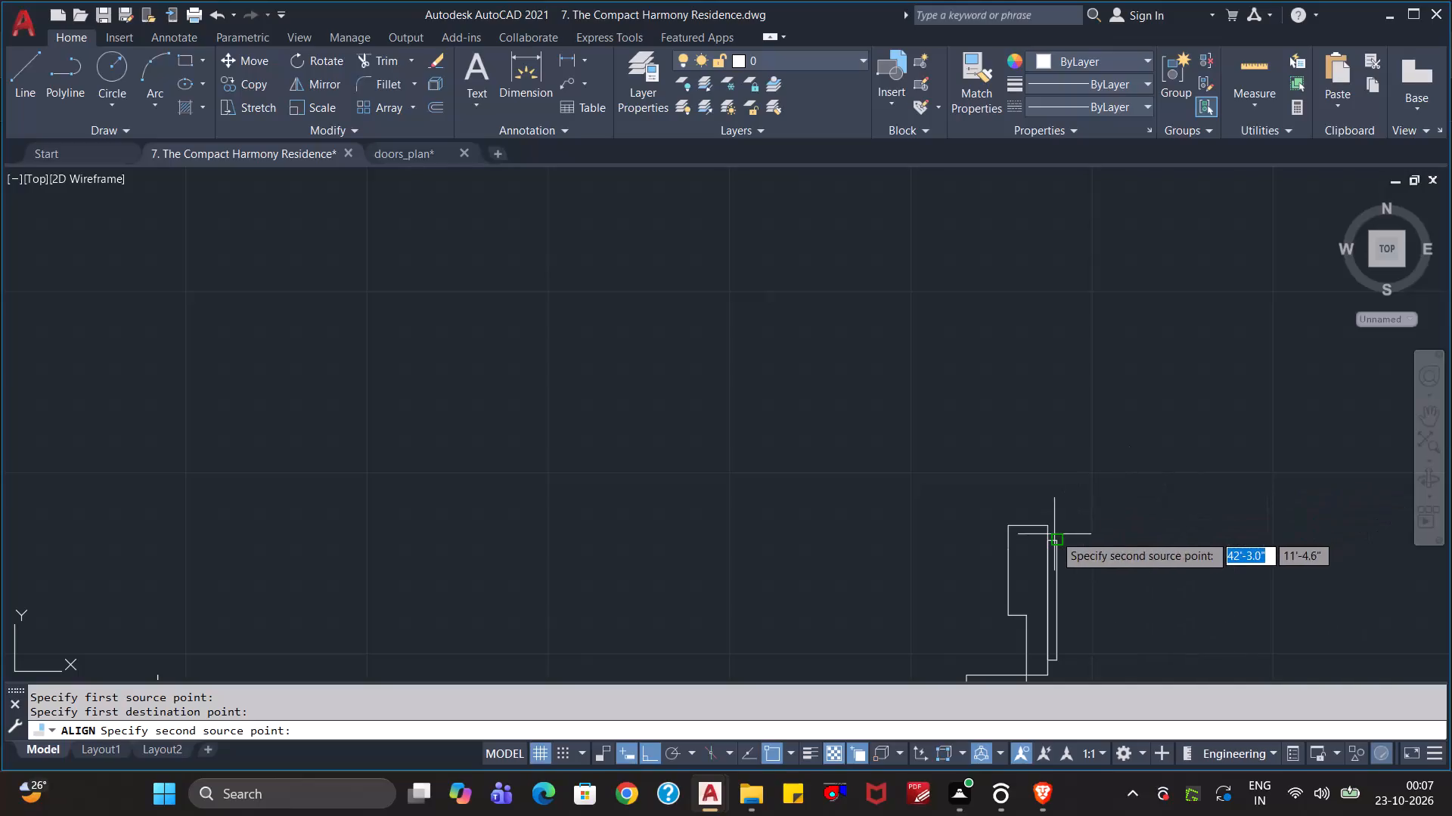
click(1046, 527)
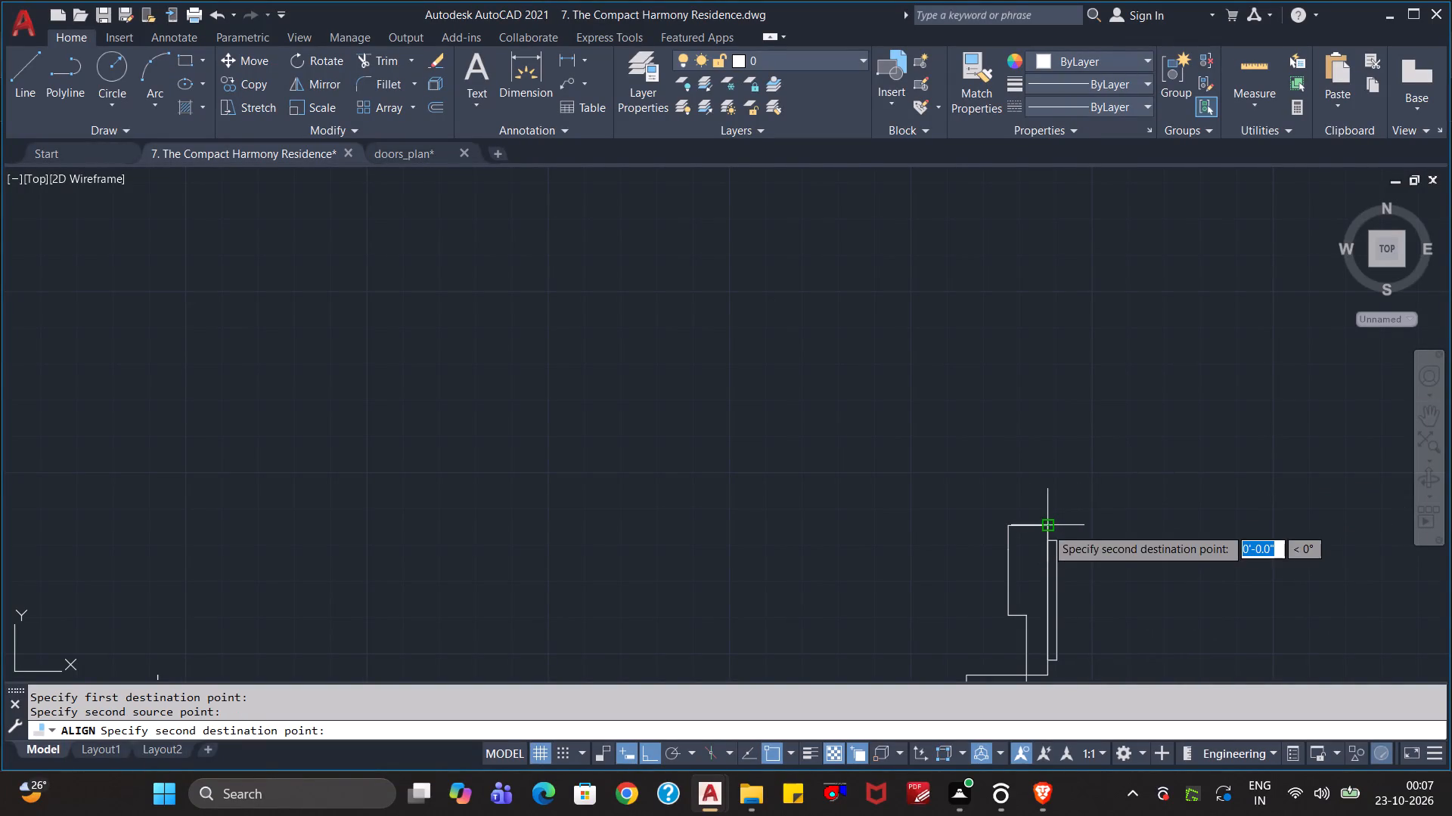
scroll(1084, 595, down, 4)
middle_drag(1101, 624, 1027, 368)
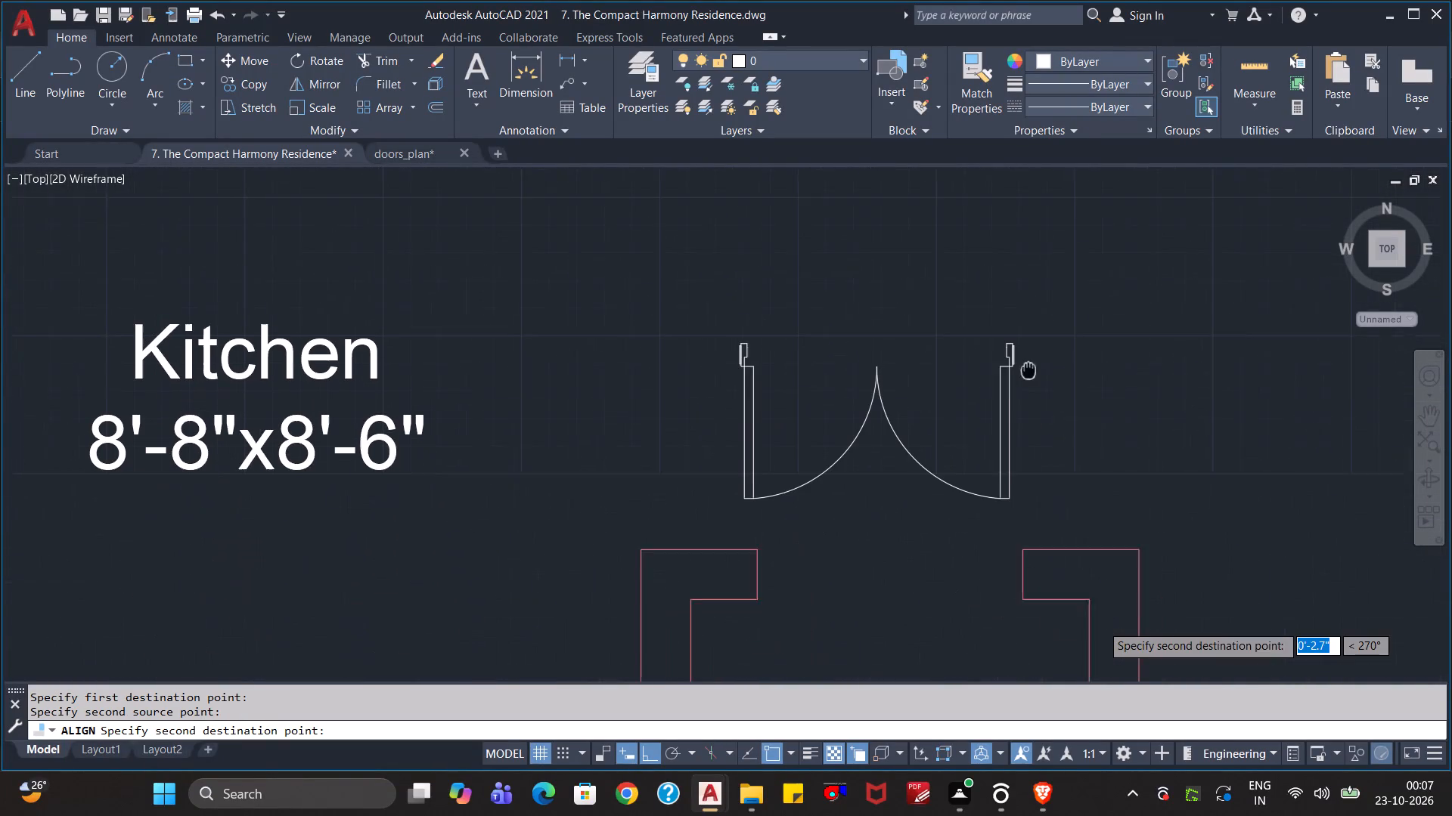
middle_drag(1027, 368, 1025, 365)
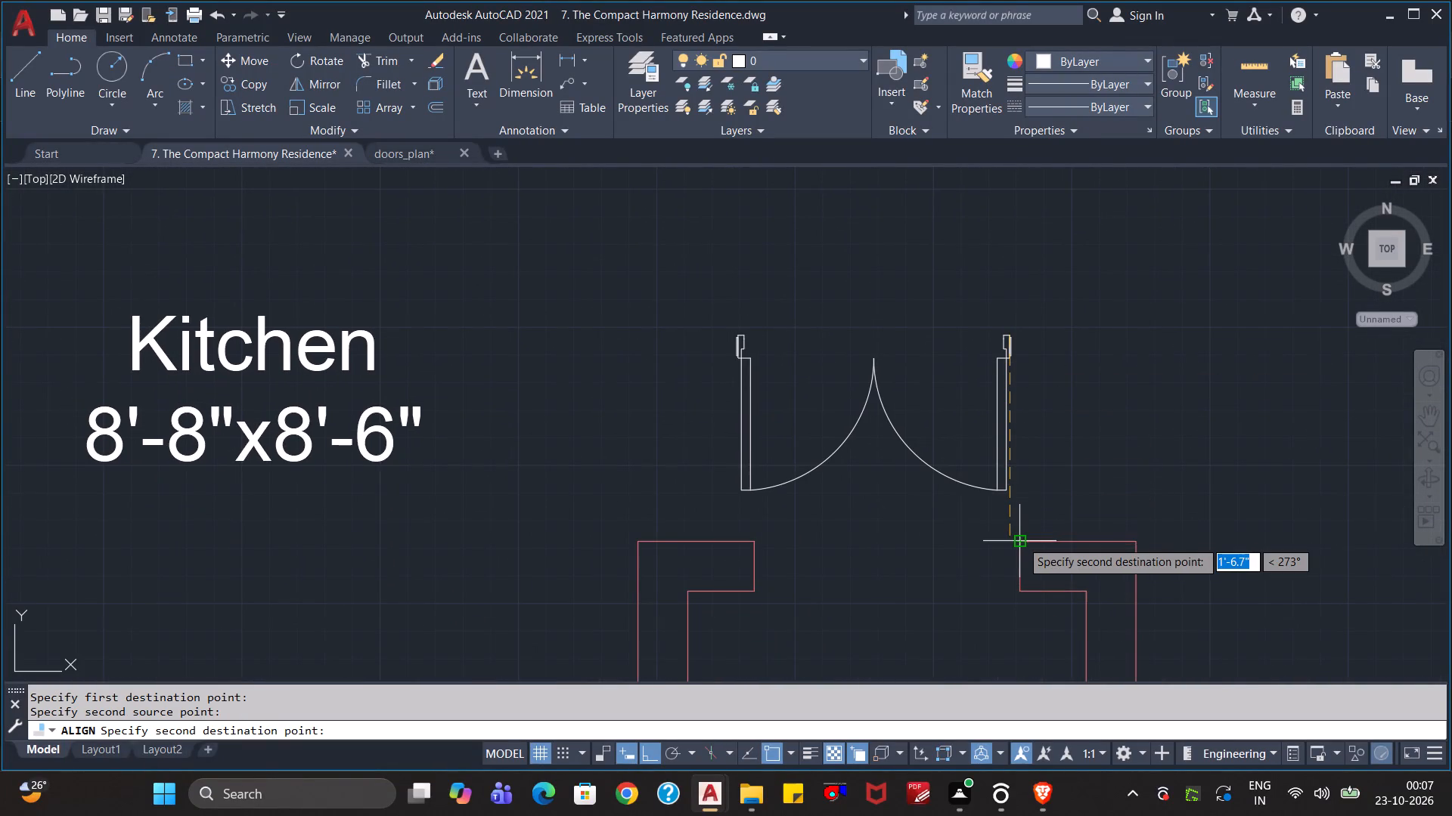
scroll(1021, 540, up, 4)
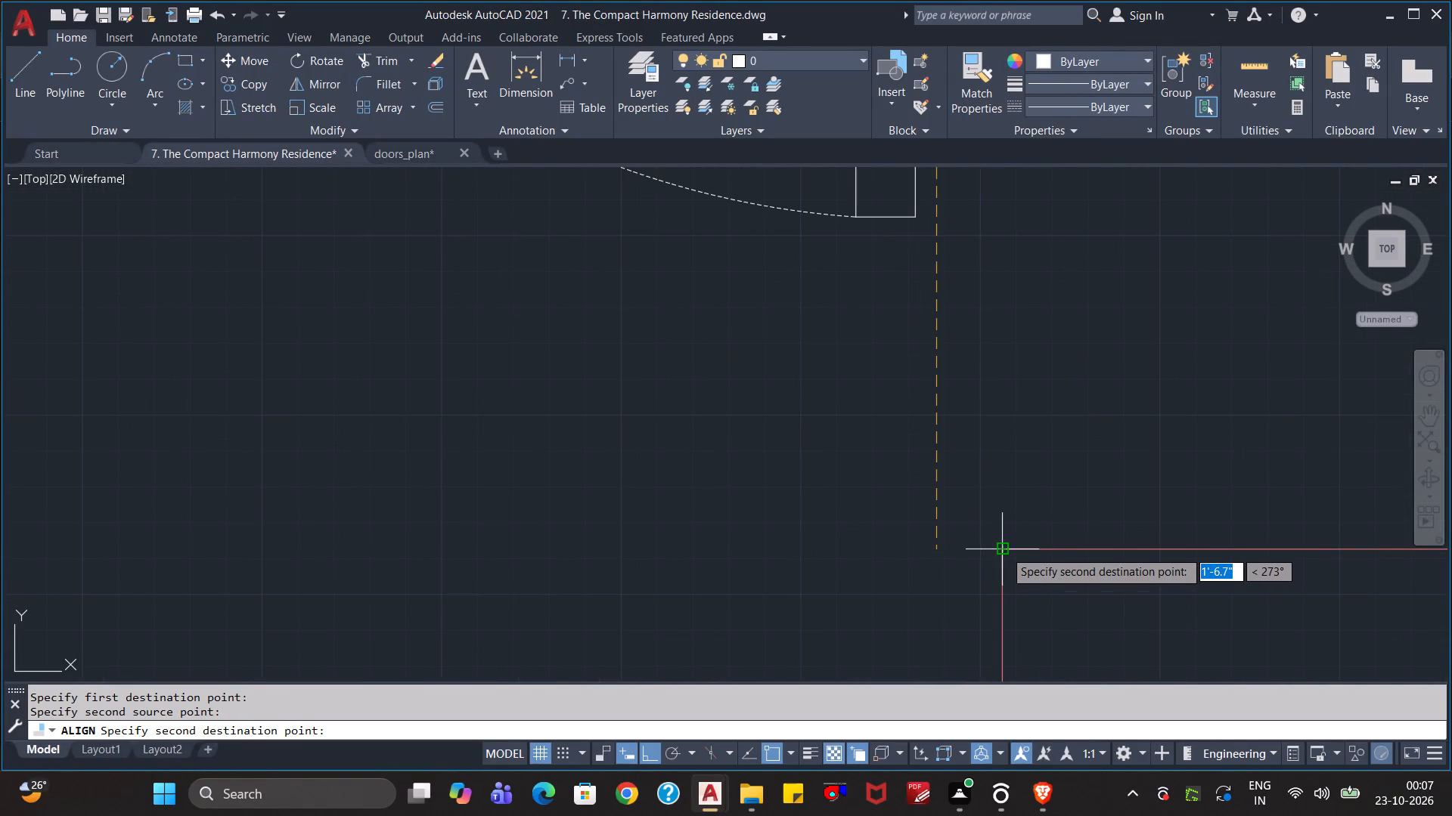
click(1004, 550)
scroll(1027, 444, down, 2)
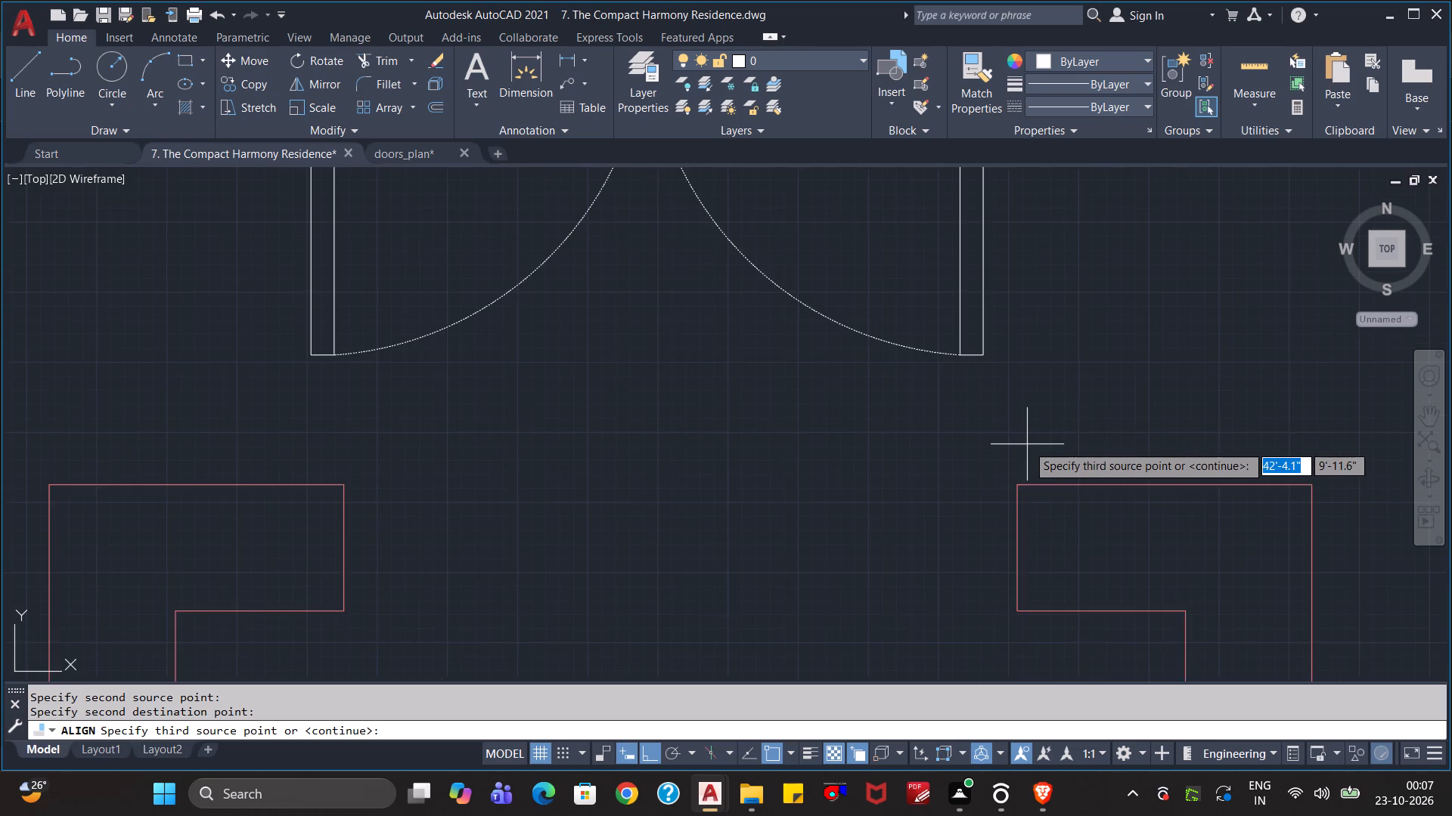
scroll(1027, 444, down, 2)
key(Return)
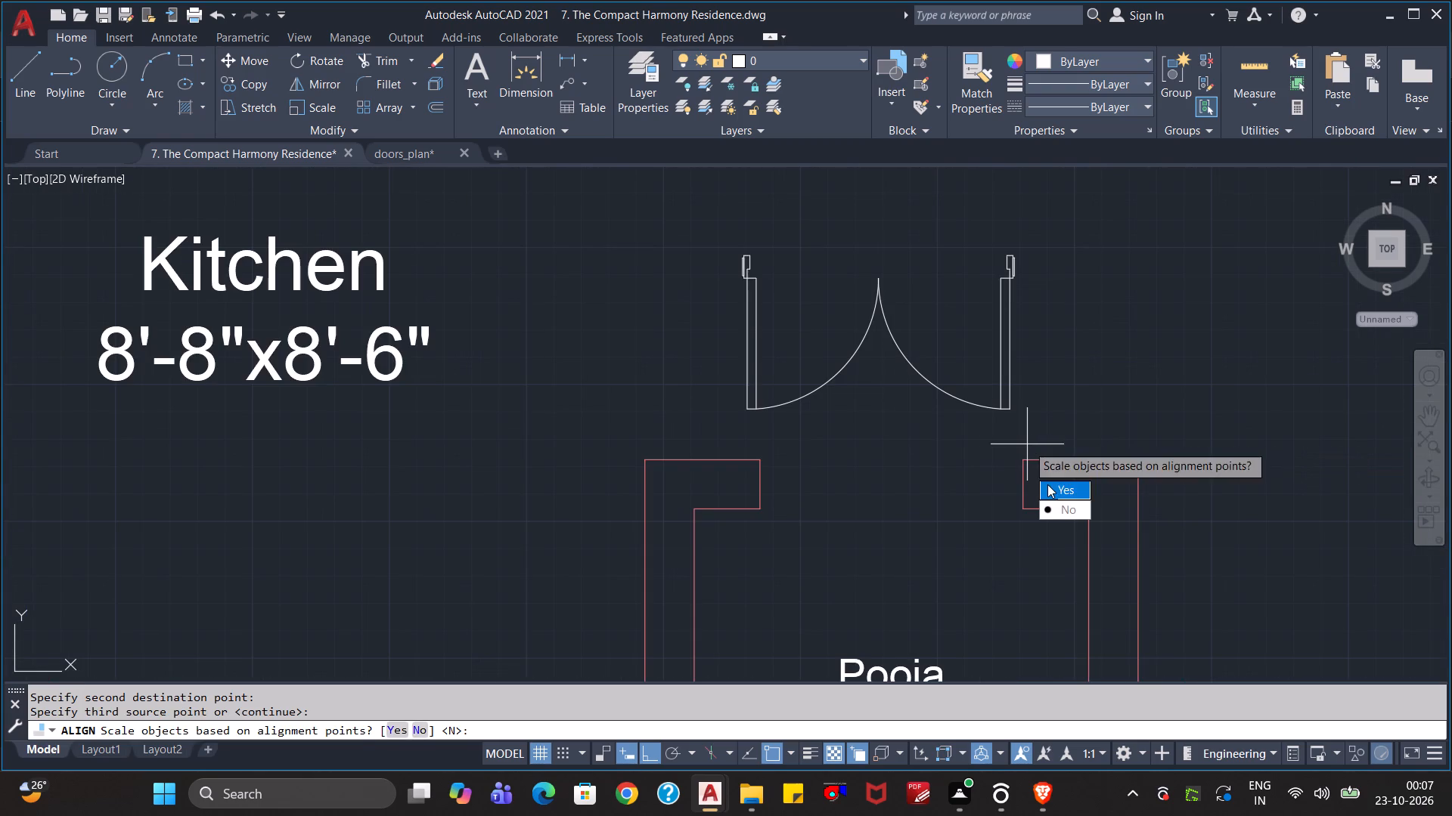
drag(1047, 484, 1027, 444)
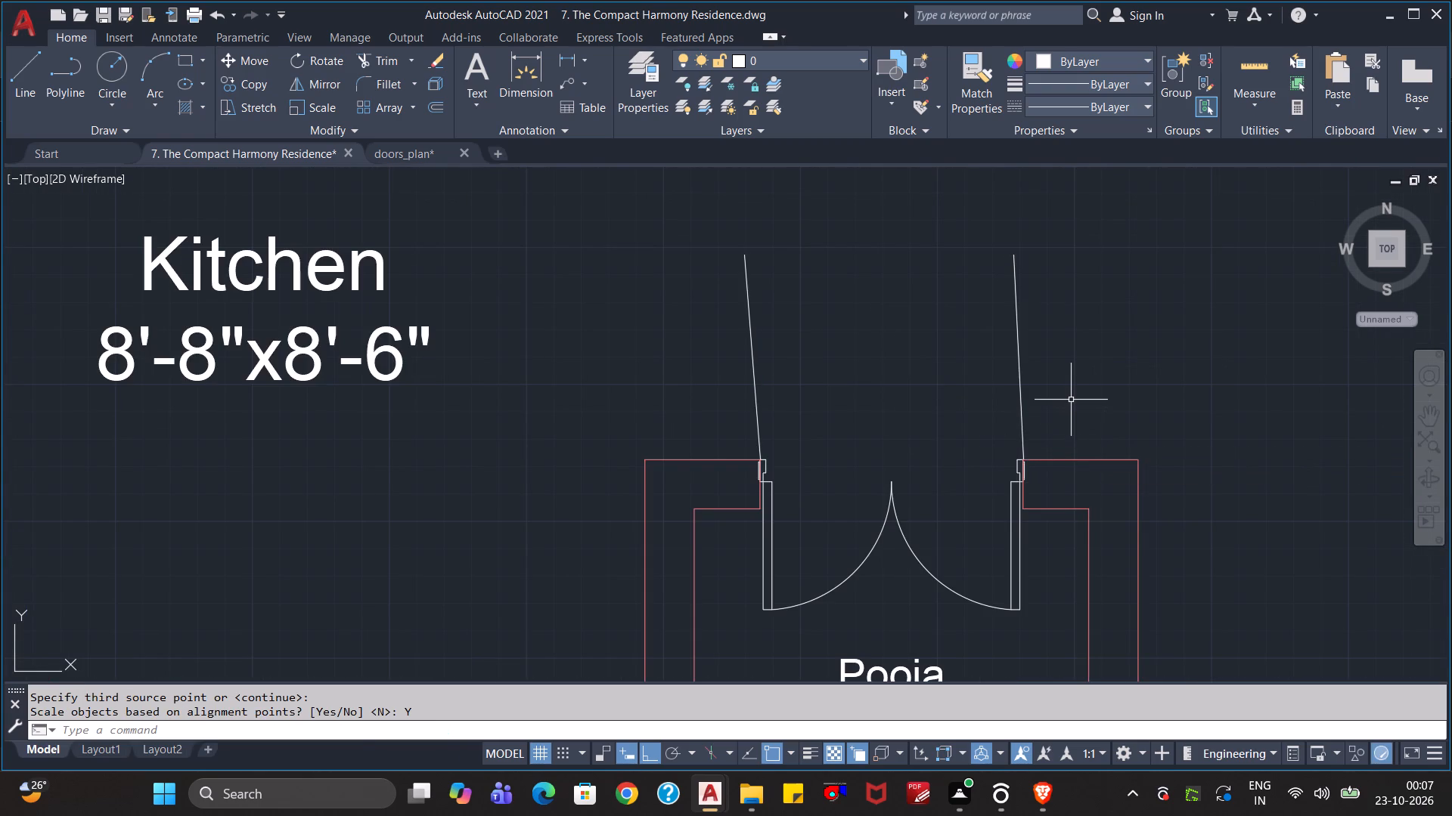
scroll(1074, 394, down, 3)
scroll(1072, 440, up, 3)
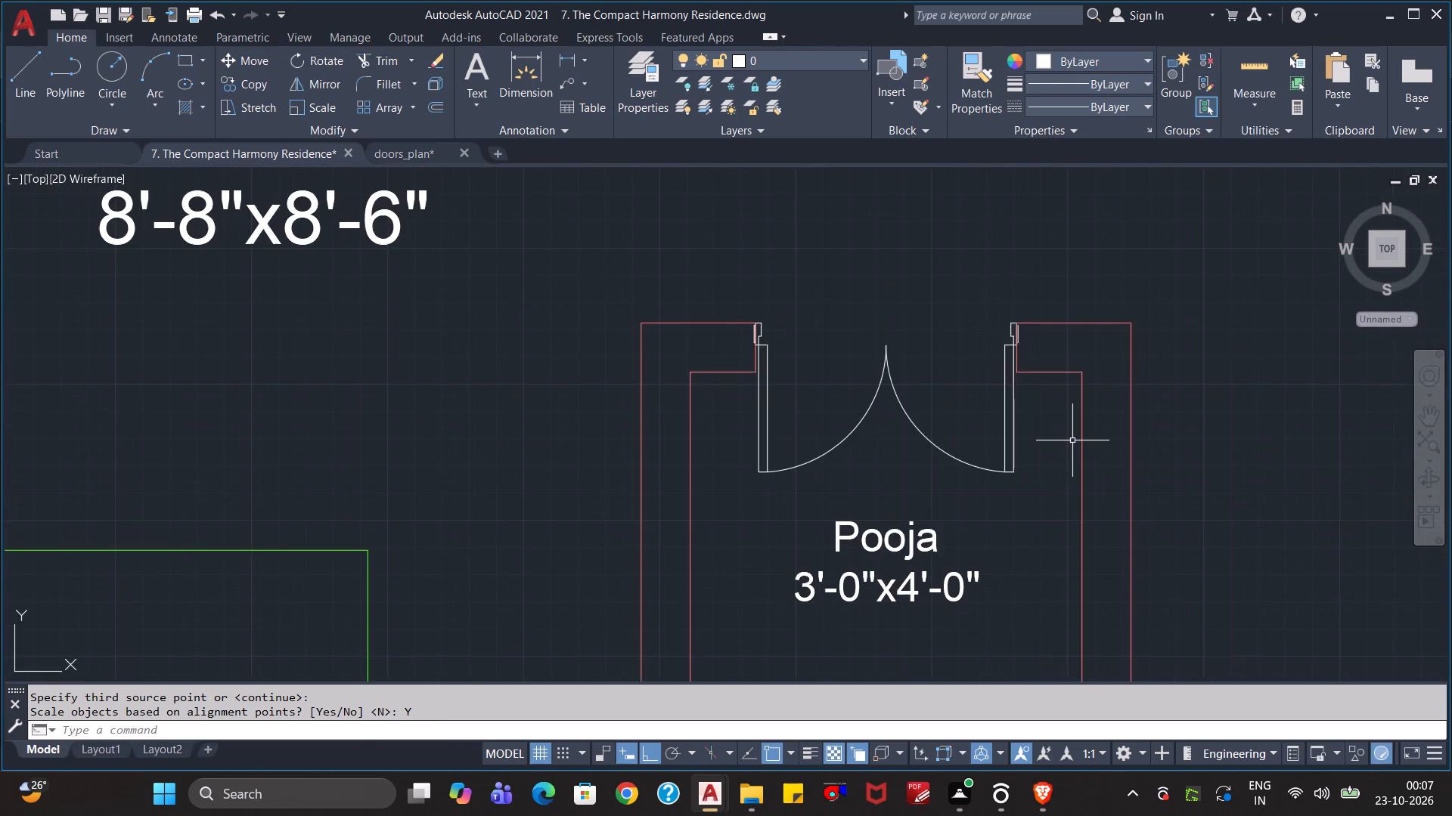
scroll(1072, 440, up, 2)
scroll(1025, 430, down, 1)
middle_drag(1004, 400, 1016, 477)
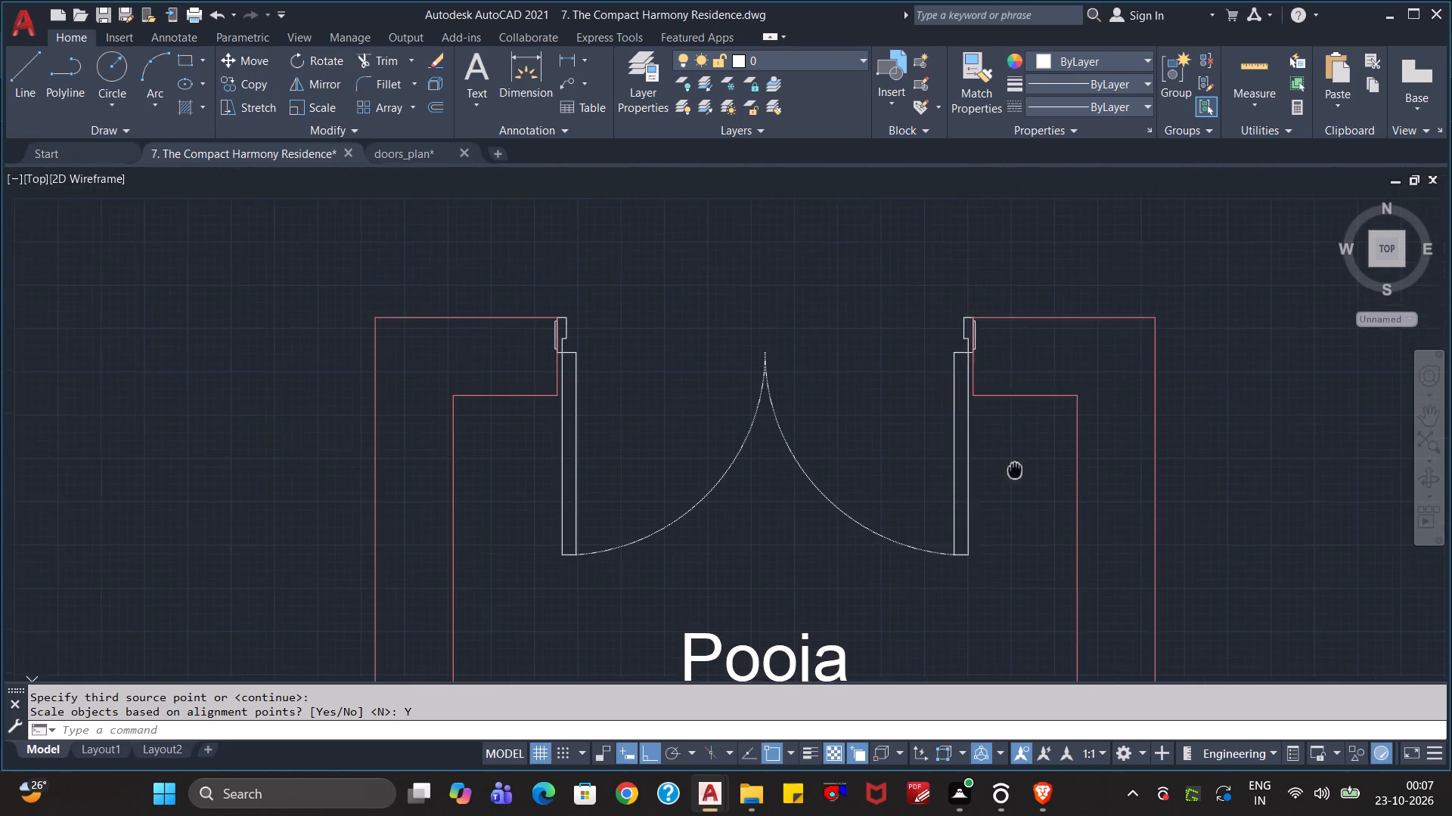
middle_drag(1016, 477, 1017, 503)
key(Escape)
key(Escape)
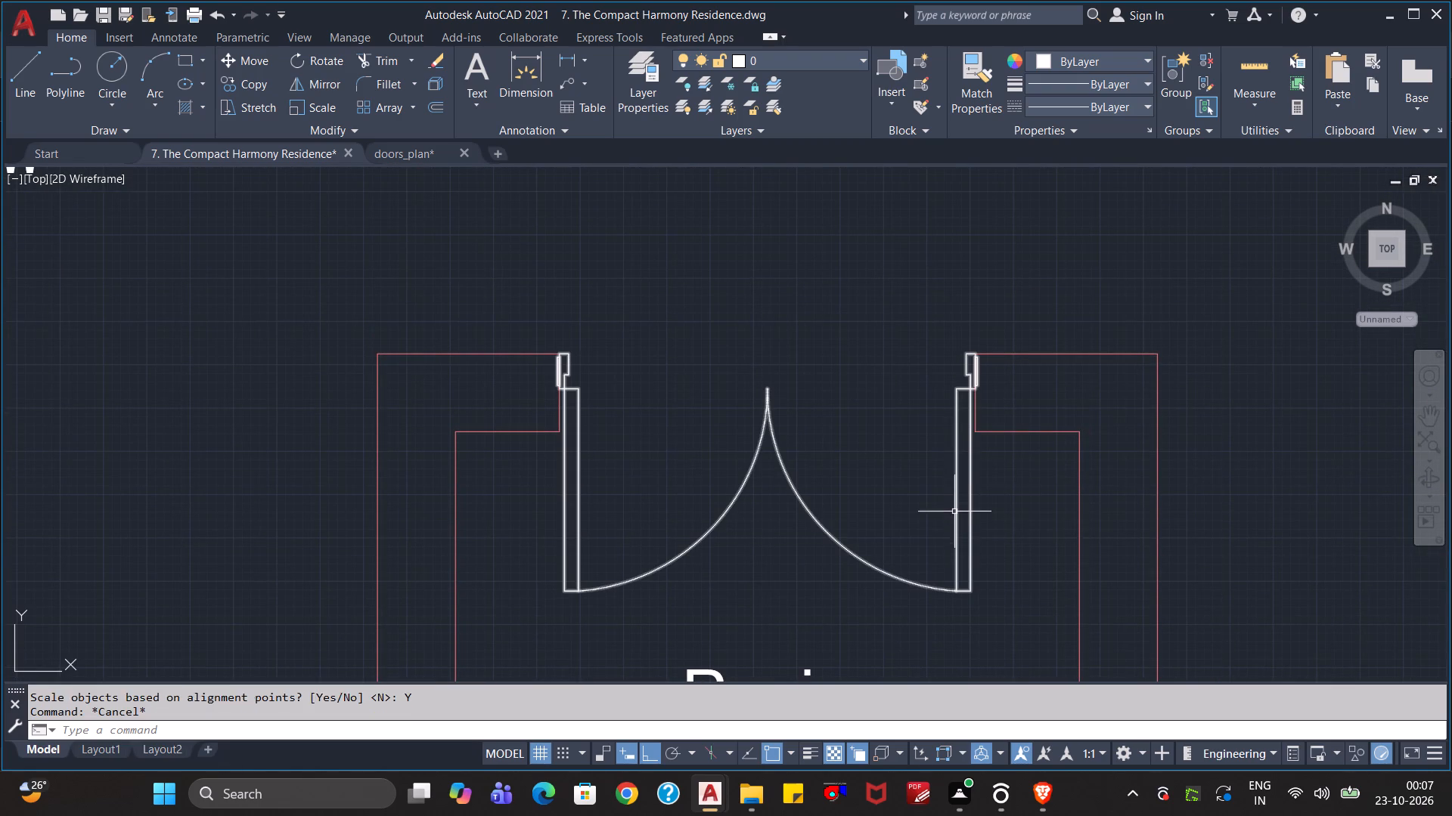
Save the Compact Harmony Residence drawing with the fitted Pooja door.
scroll(988, 532, down, 4)
middle_drag(1075, 584, 870, 585)
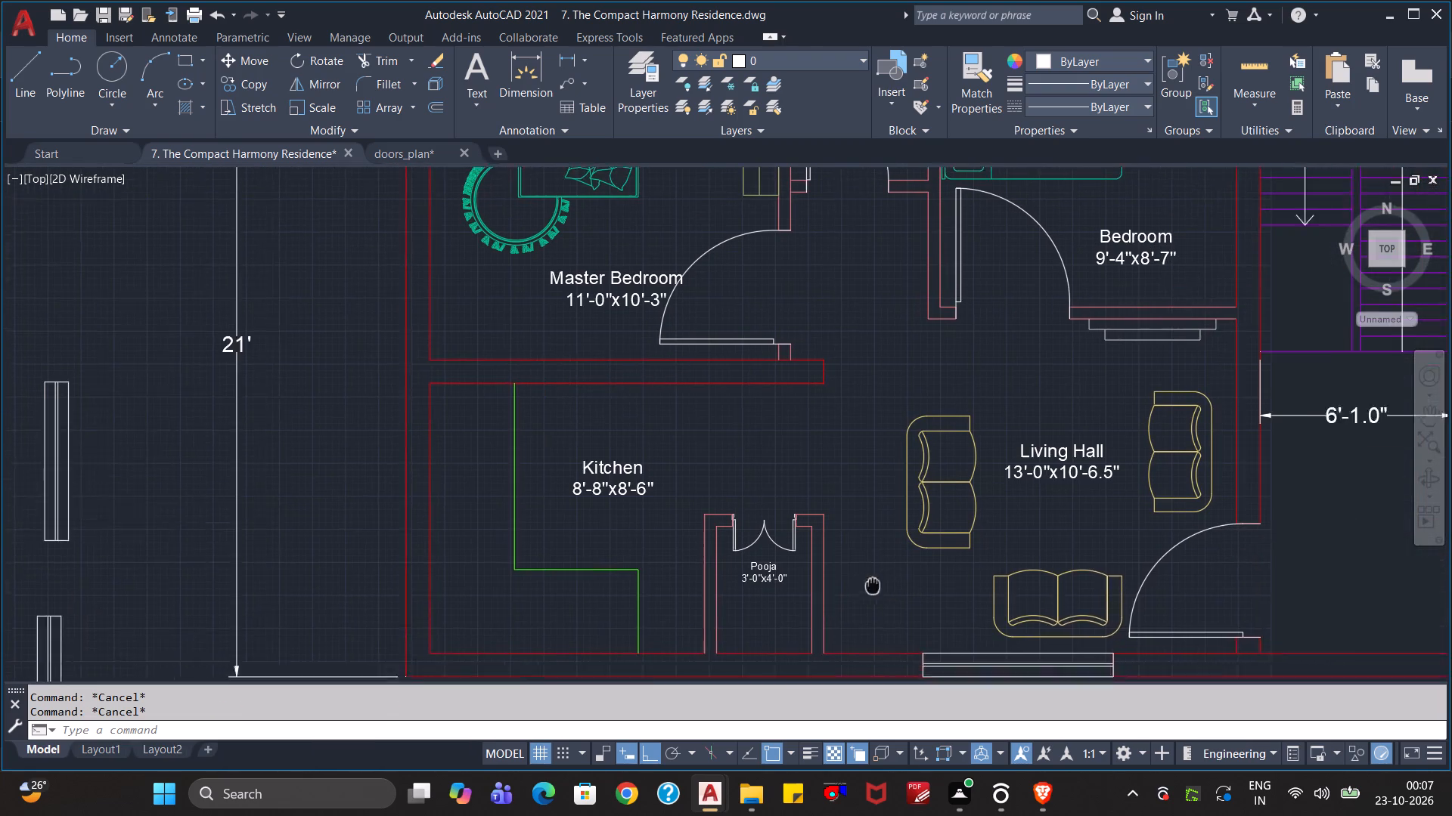
middle_drag(870, 585, 866, 583)
key(ctrl+s)
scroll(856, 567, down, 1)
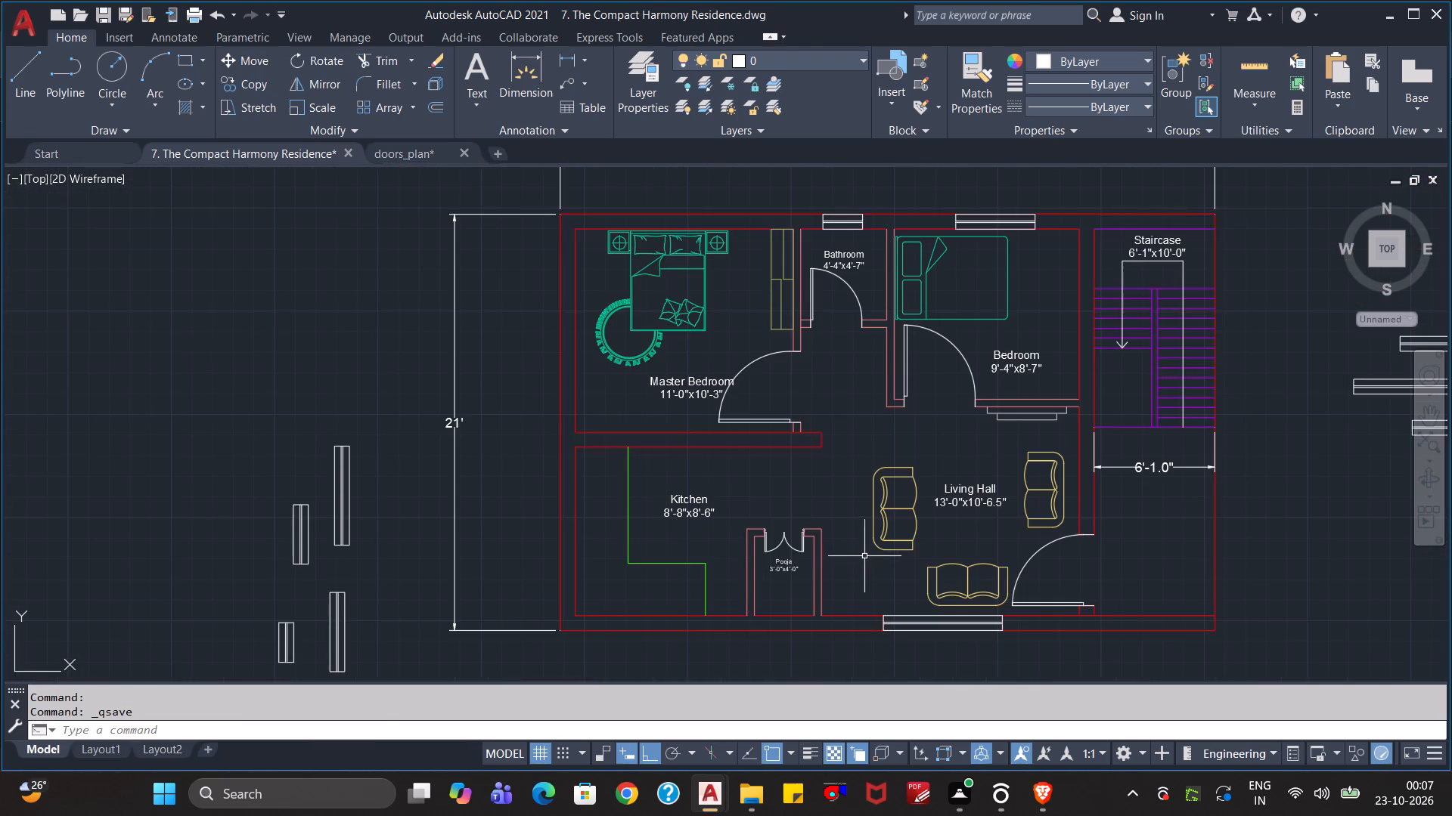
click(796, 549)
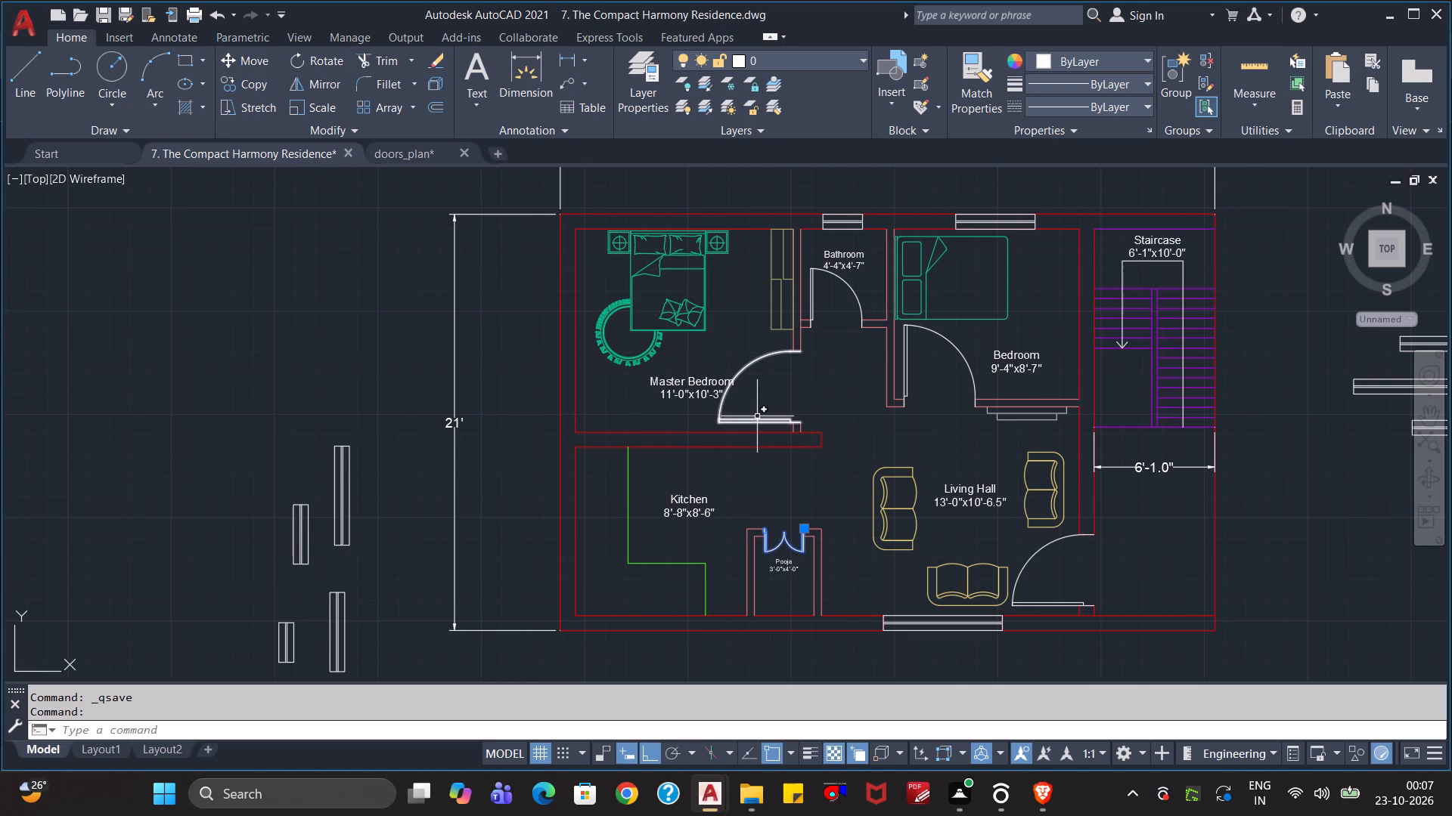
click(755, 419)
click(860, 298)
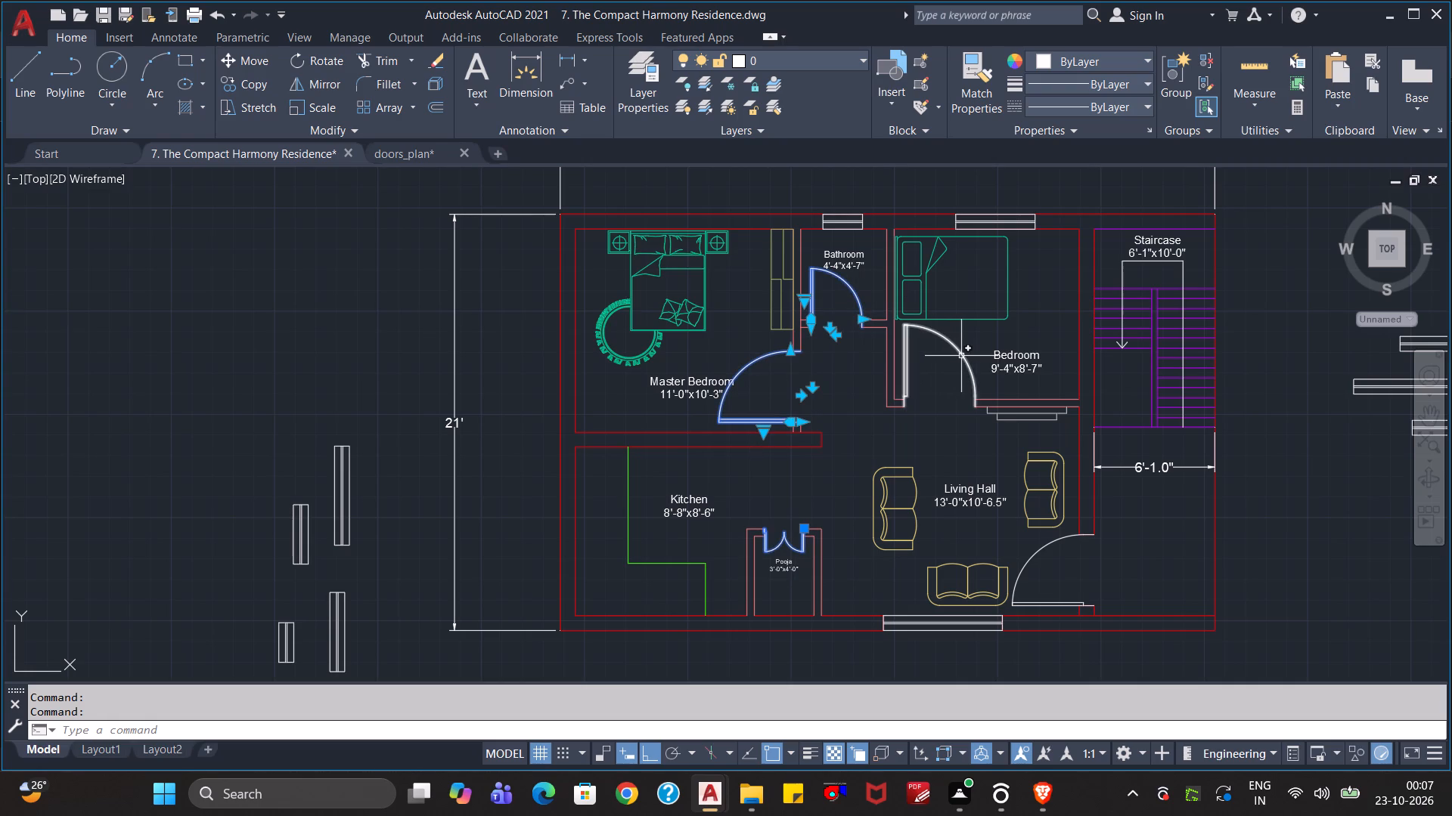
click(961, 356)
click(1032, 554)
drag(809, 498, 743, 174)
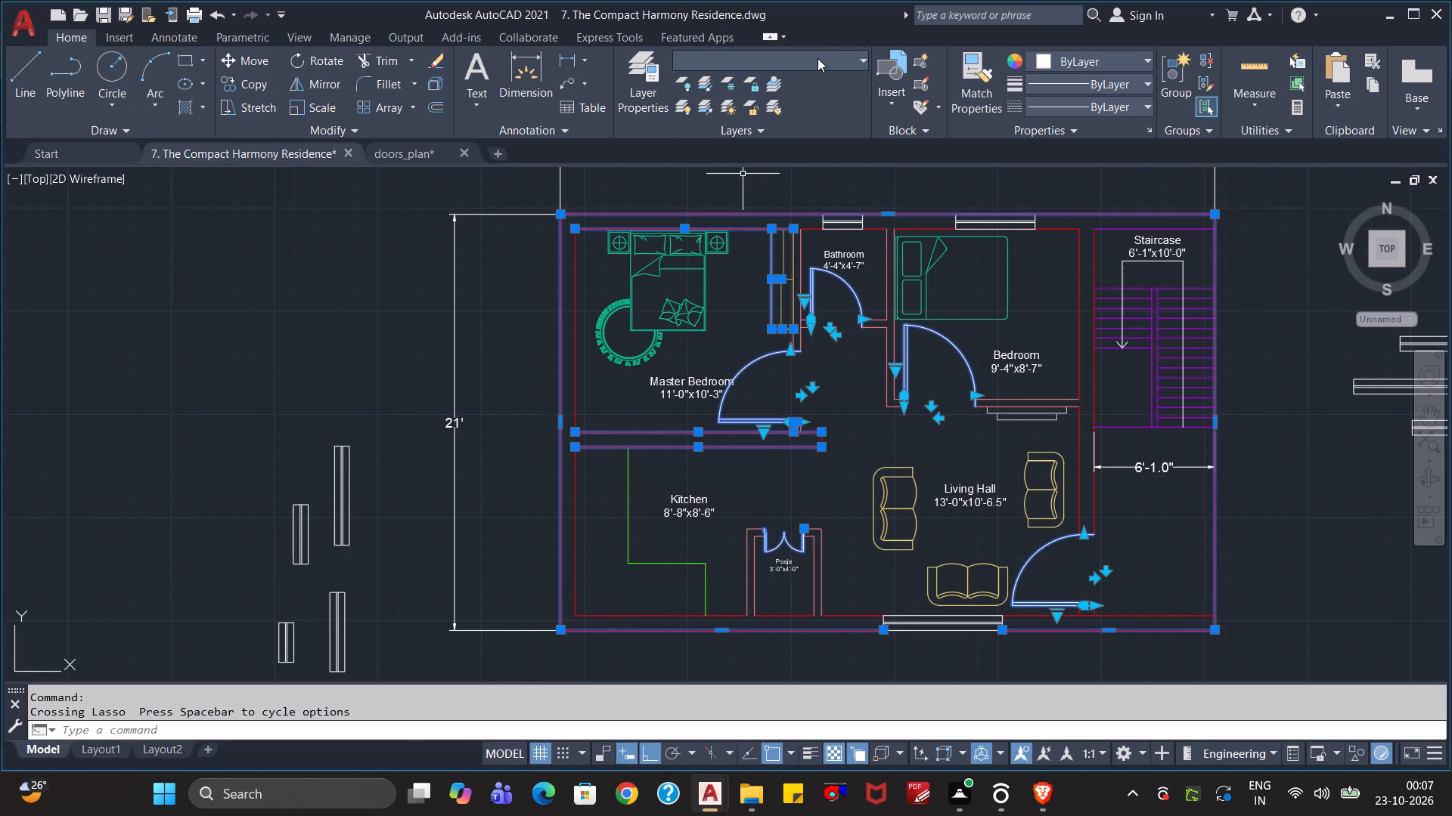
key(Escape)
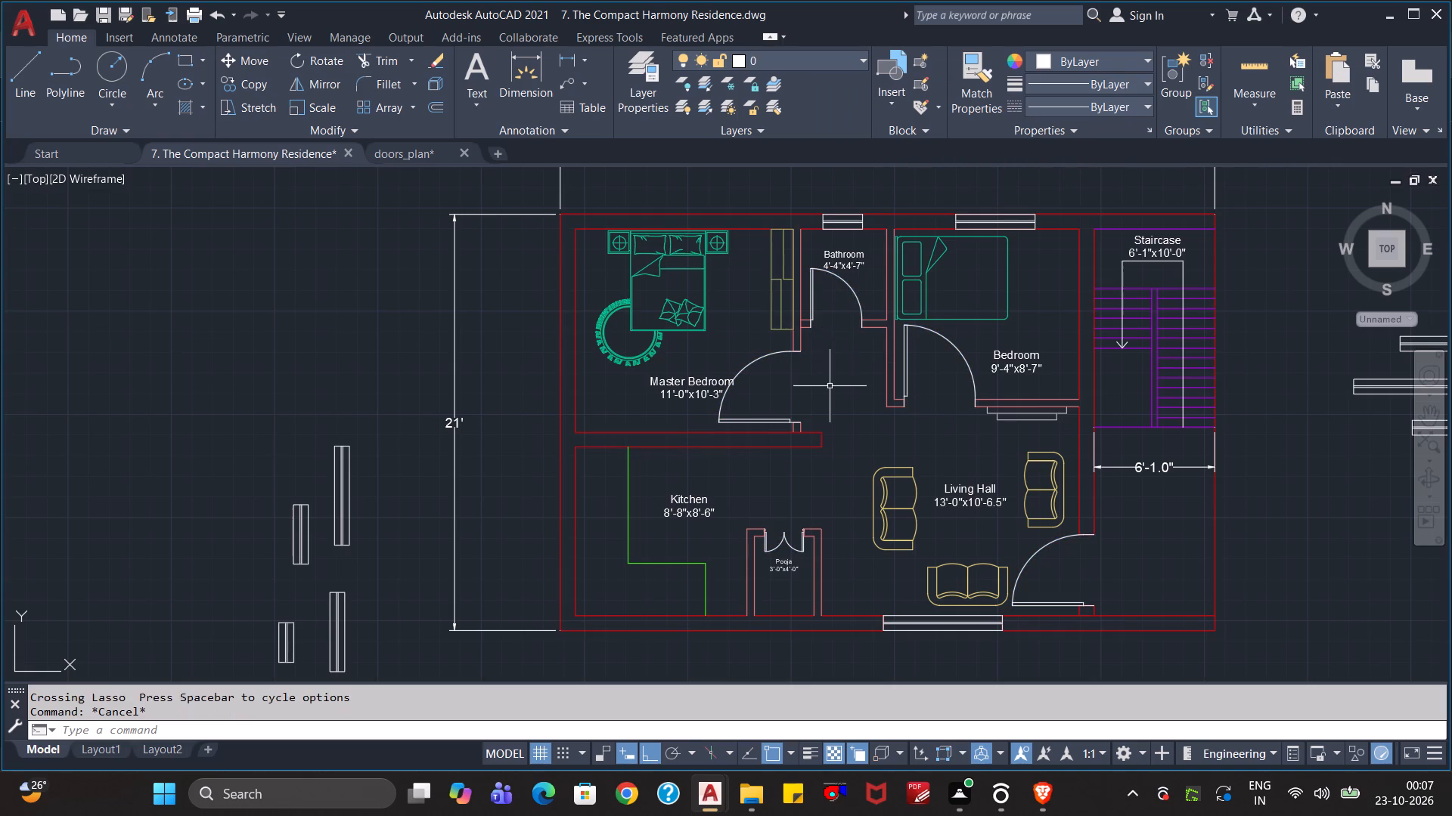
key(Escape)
Move the master bedroom, bathroom, bedroom, living hall entrance and Pooja doors onto the Doors layer.
click(818, 375)
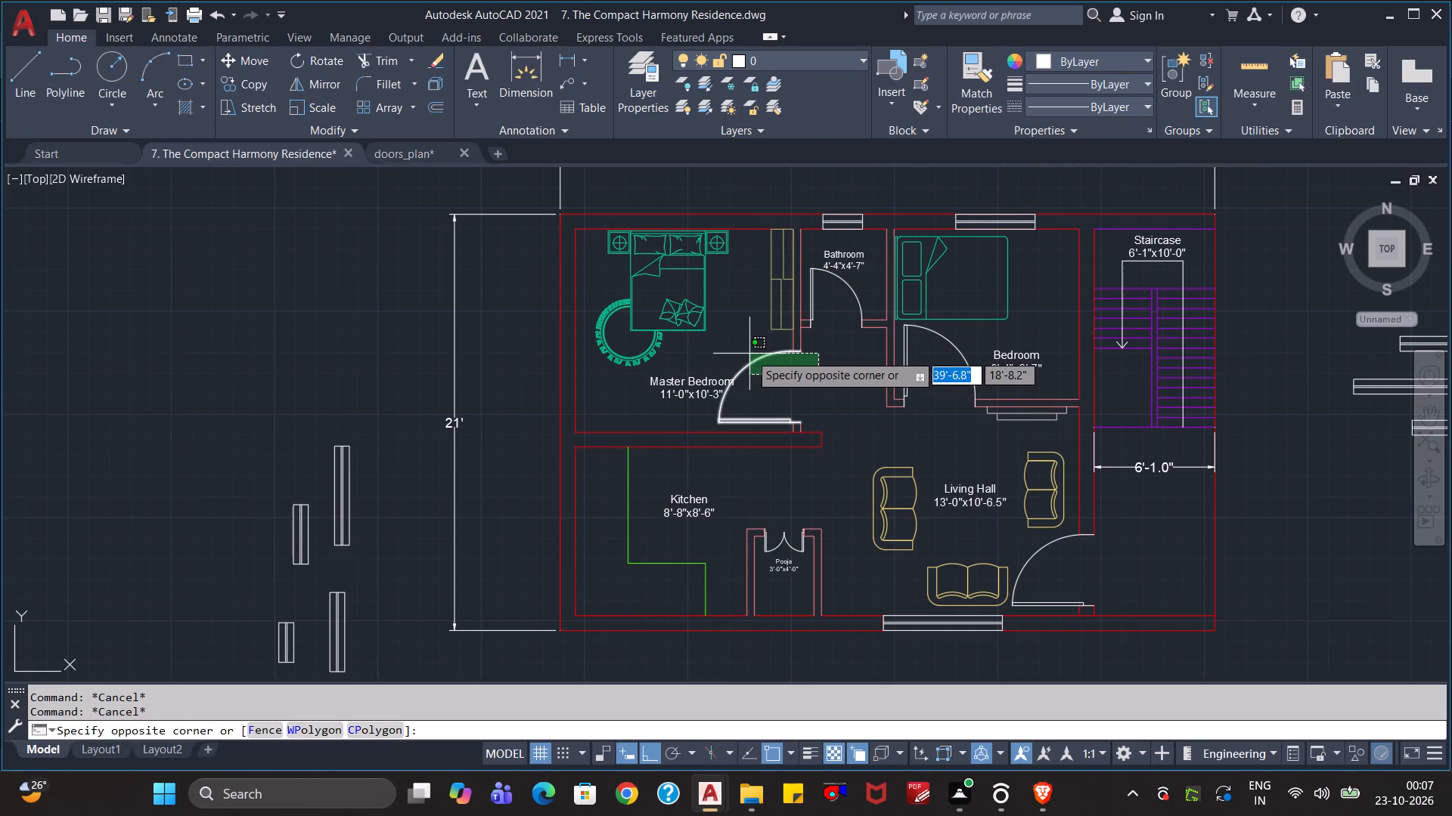
click(746, 363)
click(856, 300)
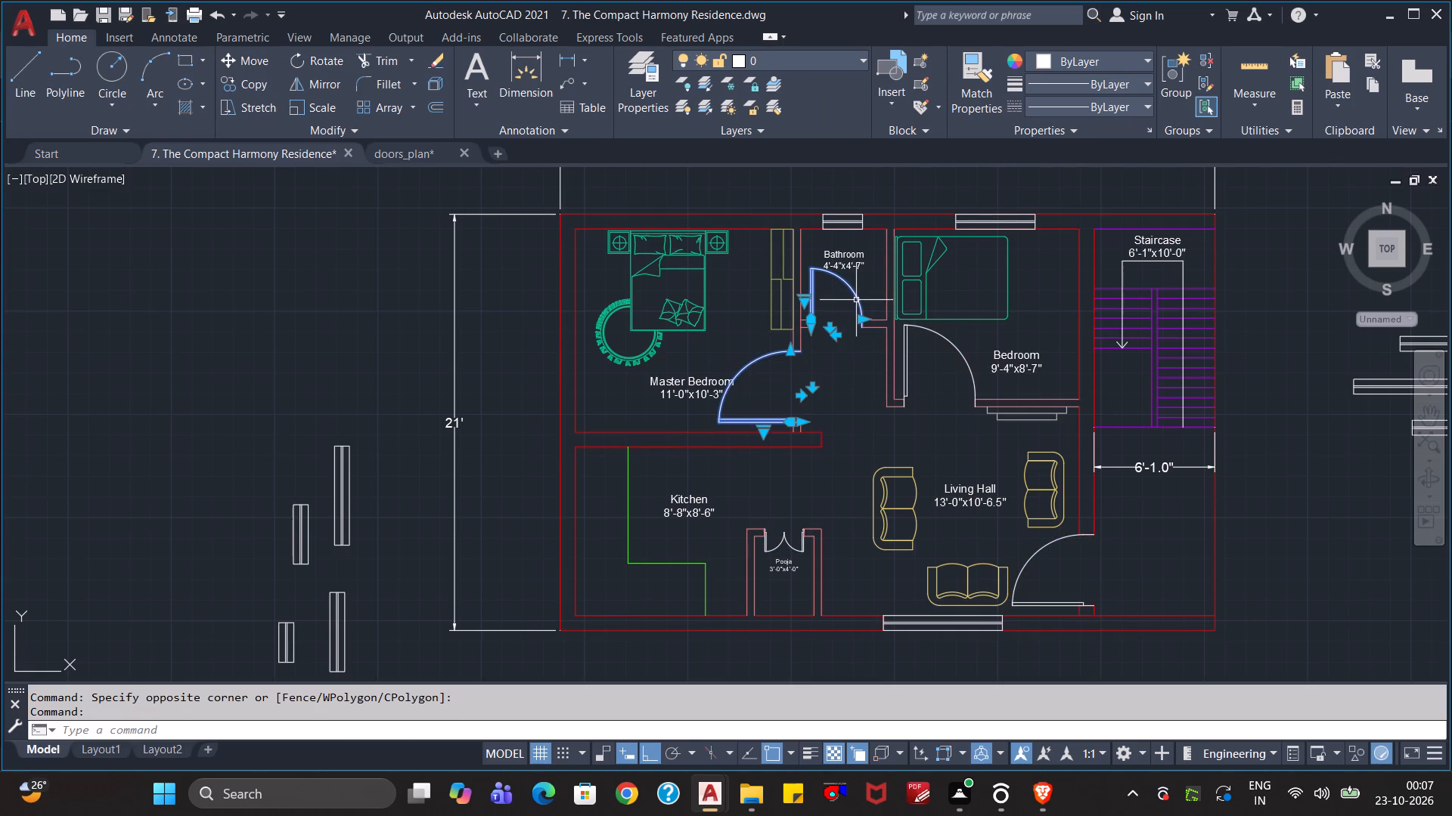
click(959, 352)
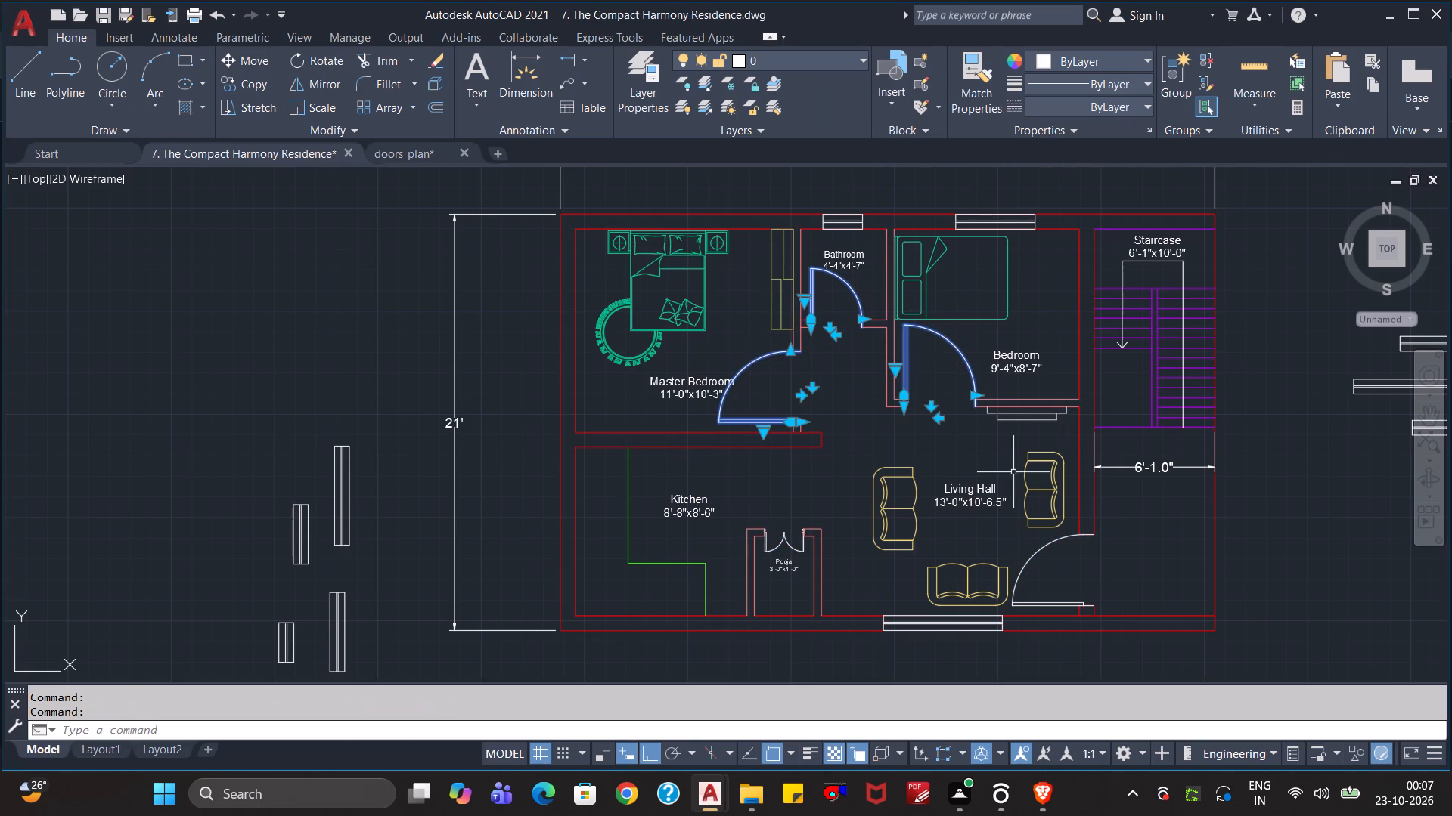
click(1027, 561)
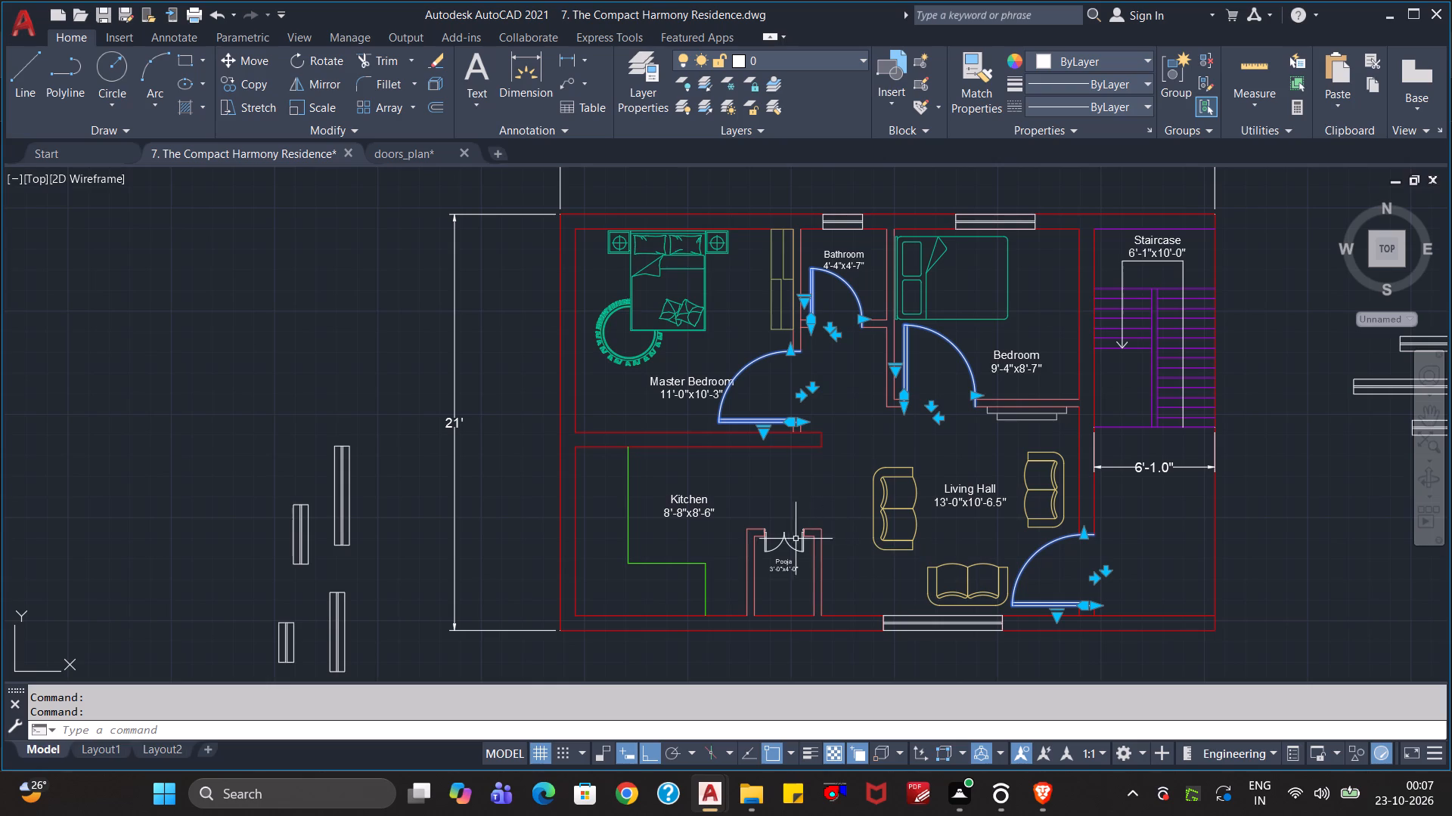
click(785, 539)
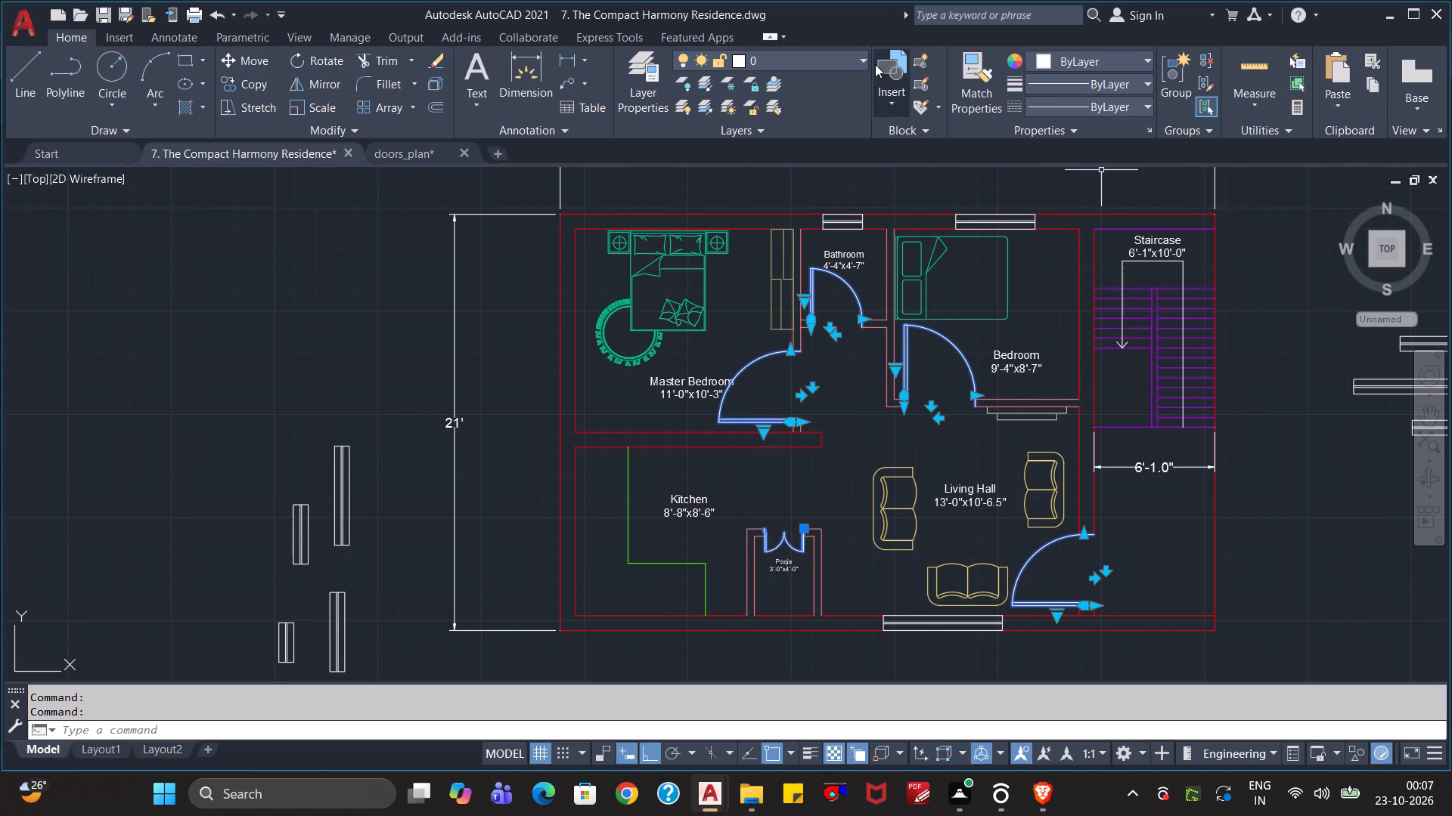
click(848, 68)
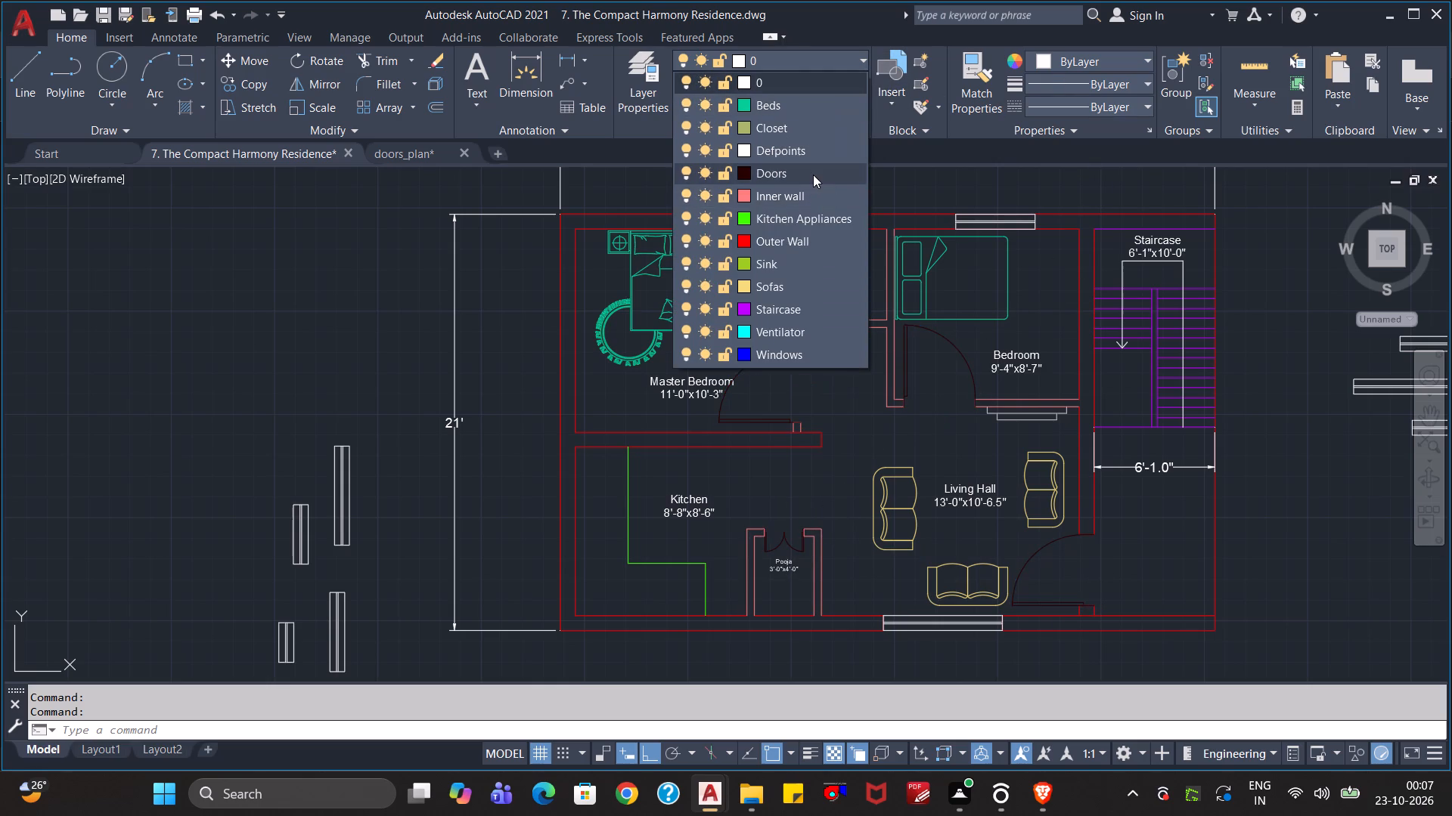
click(813, 175)
key(Escape)
key(Escape)
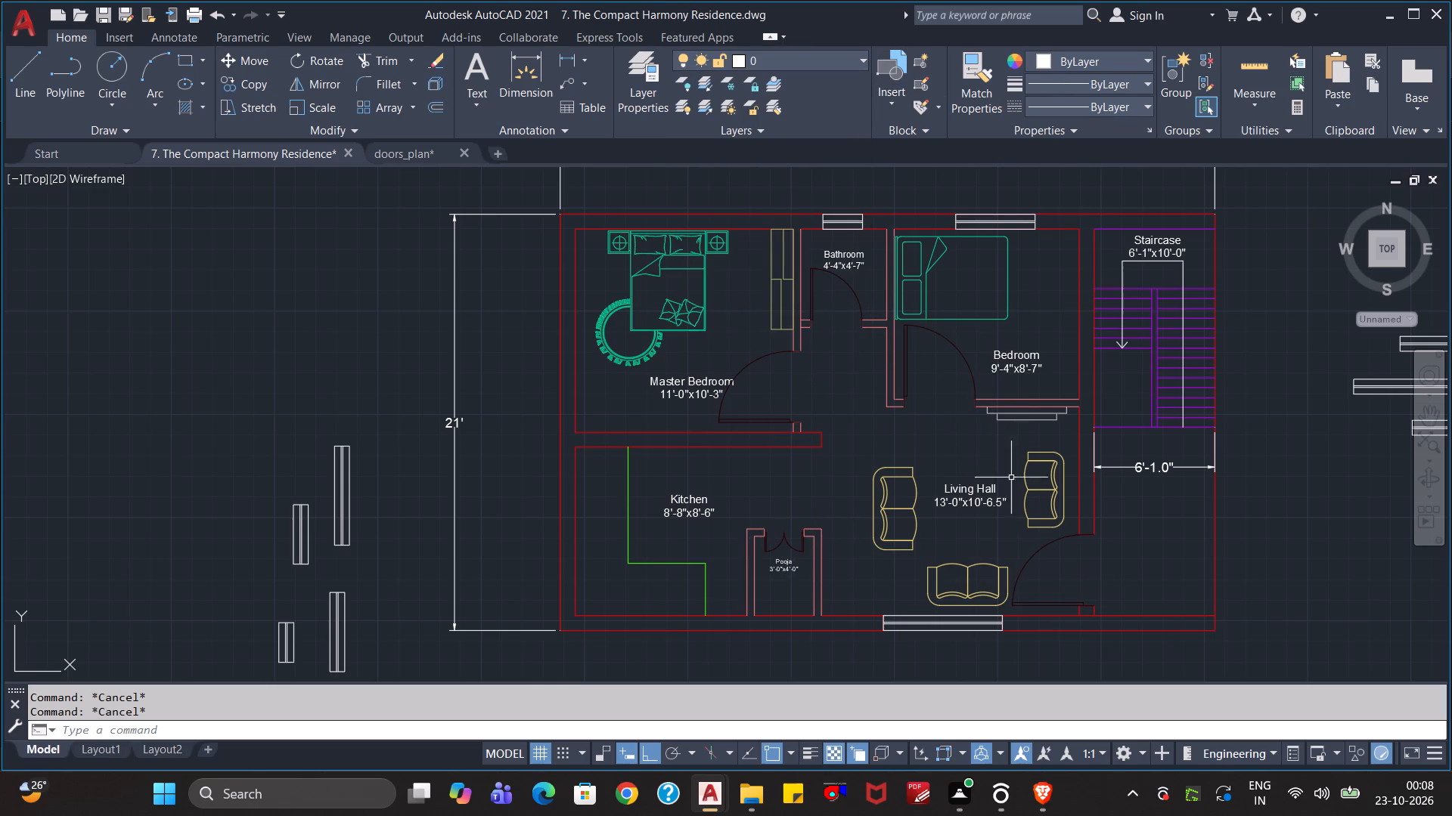
Save the Compact Harmony Residence drawing with its doors on the Doors layer.
scroll(1049, 508, down, 1)
scroll(1086, 555, up, 2)
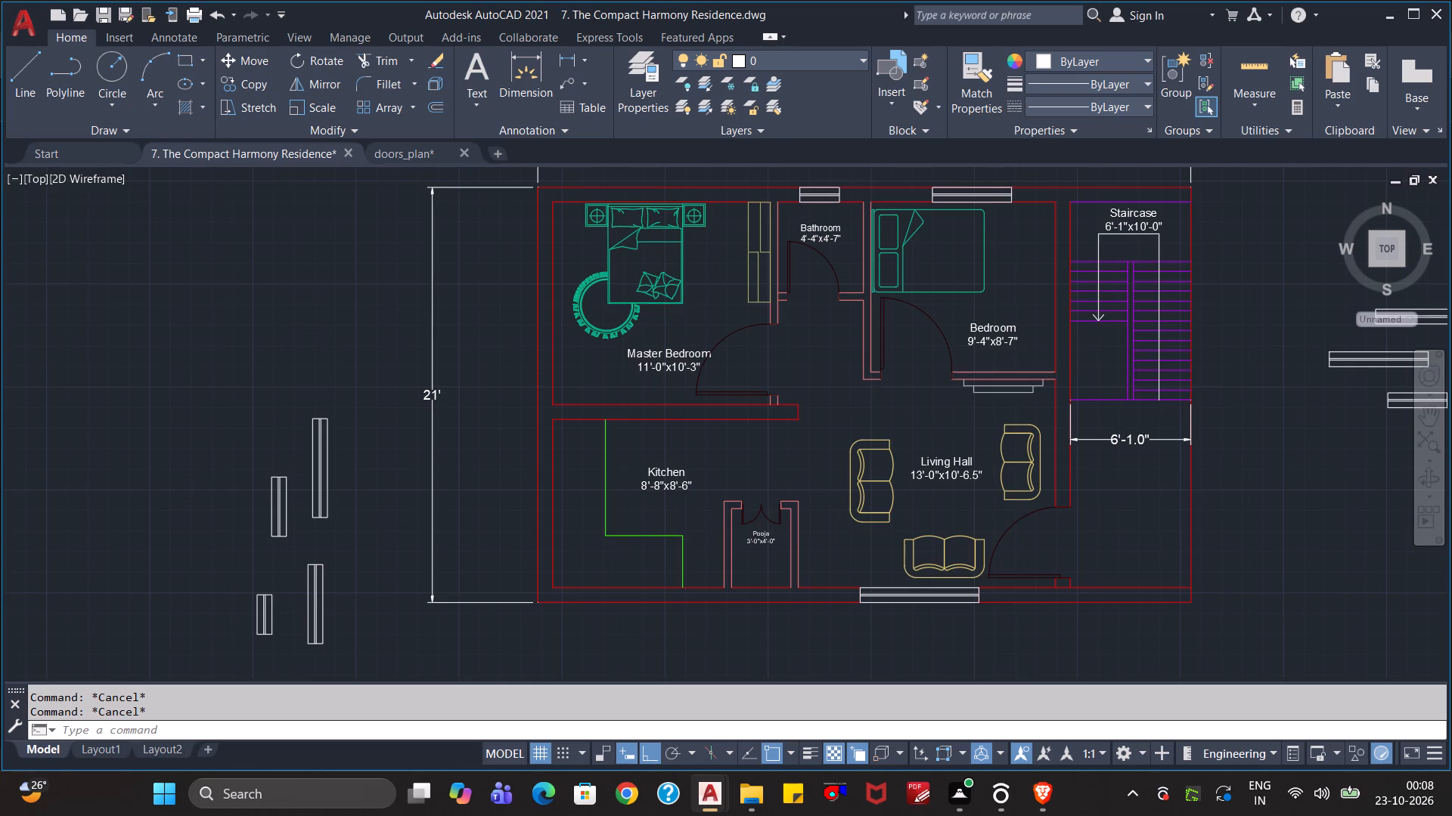
scroll(1087, 555, down, 2)
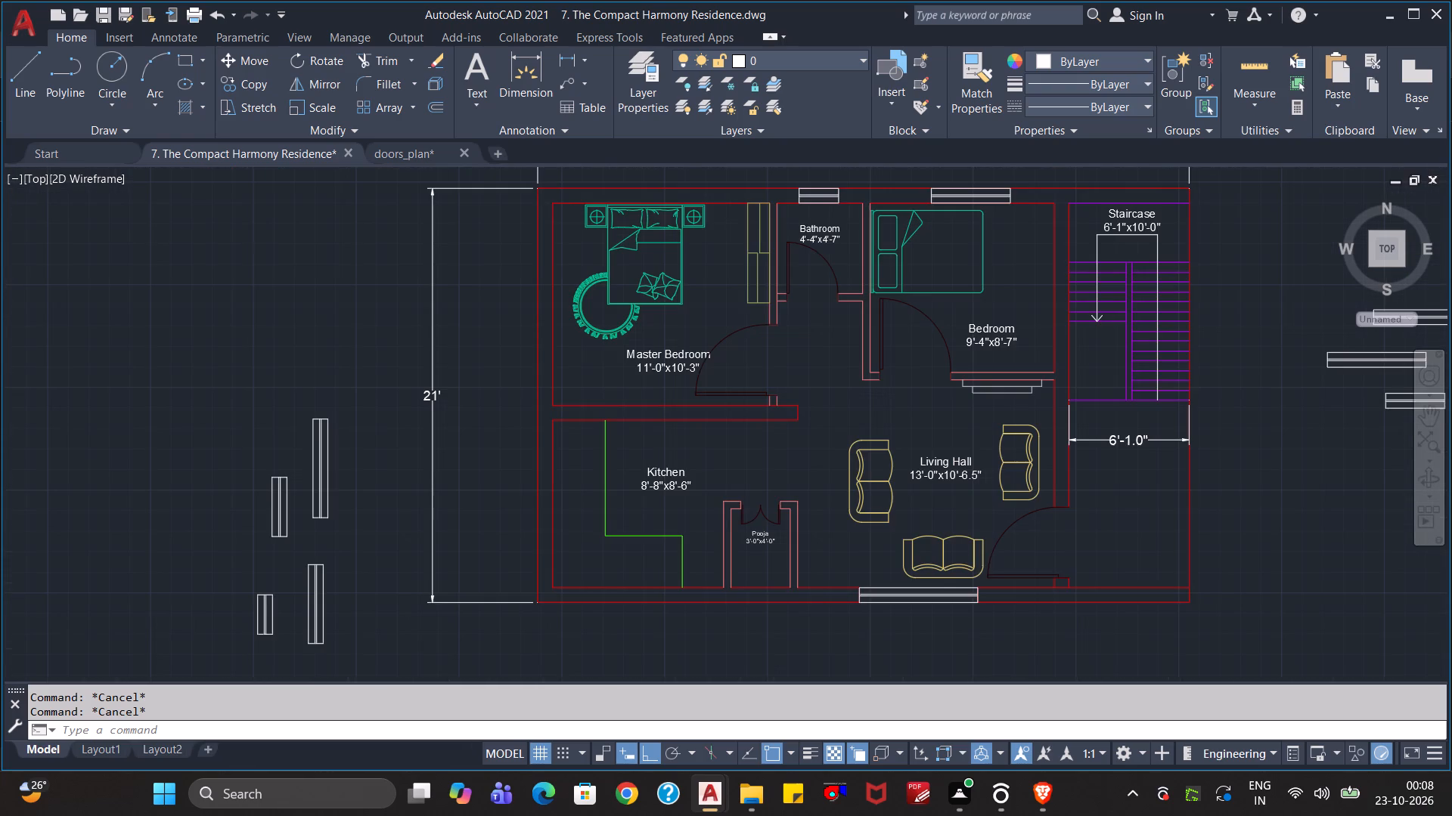
key(ctrl+s)
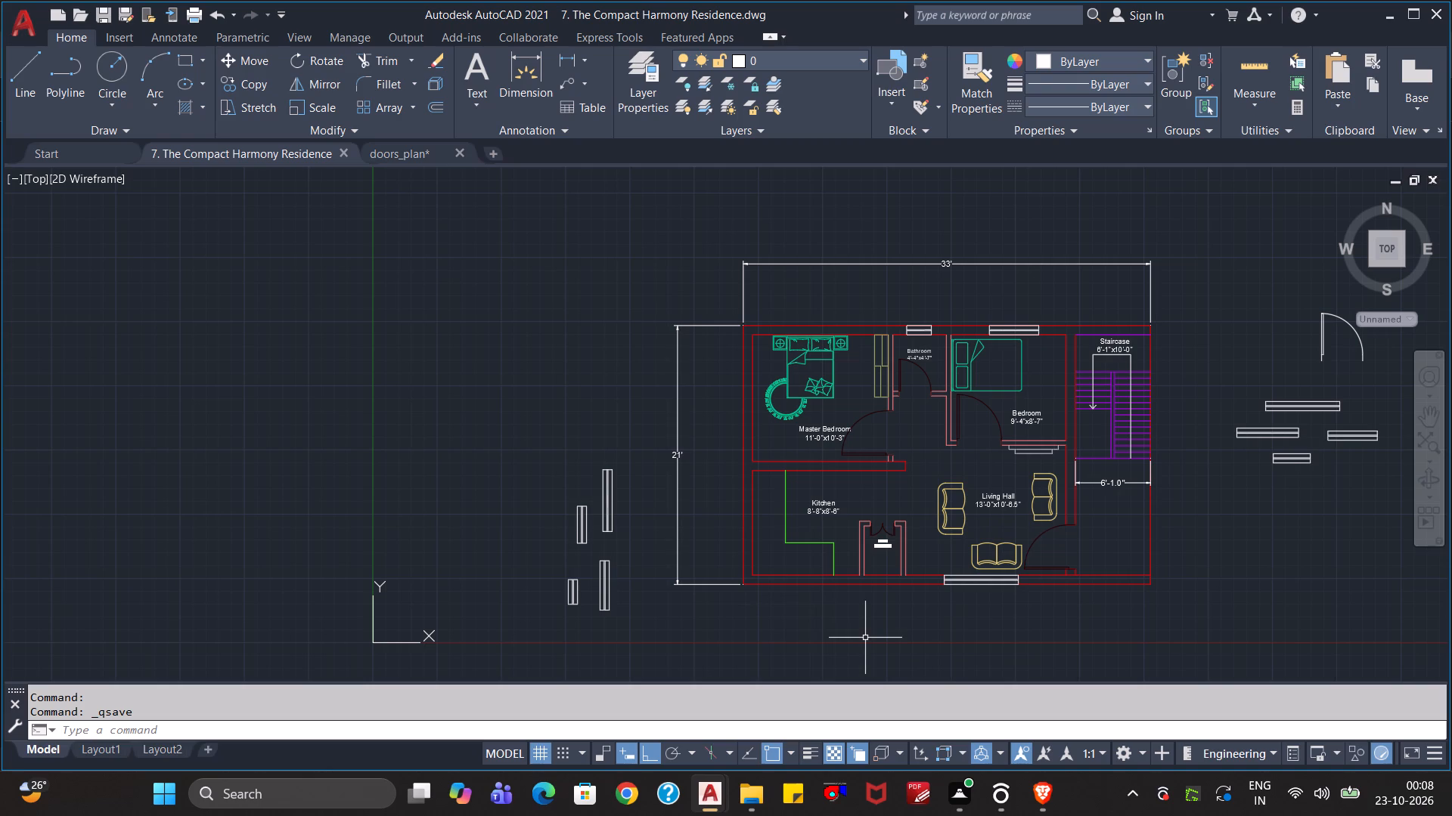
Switch to the doors_plan drawing and close it.
key(alt+Tab)
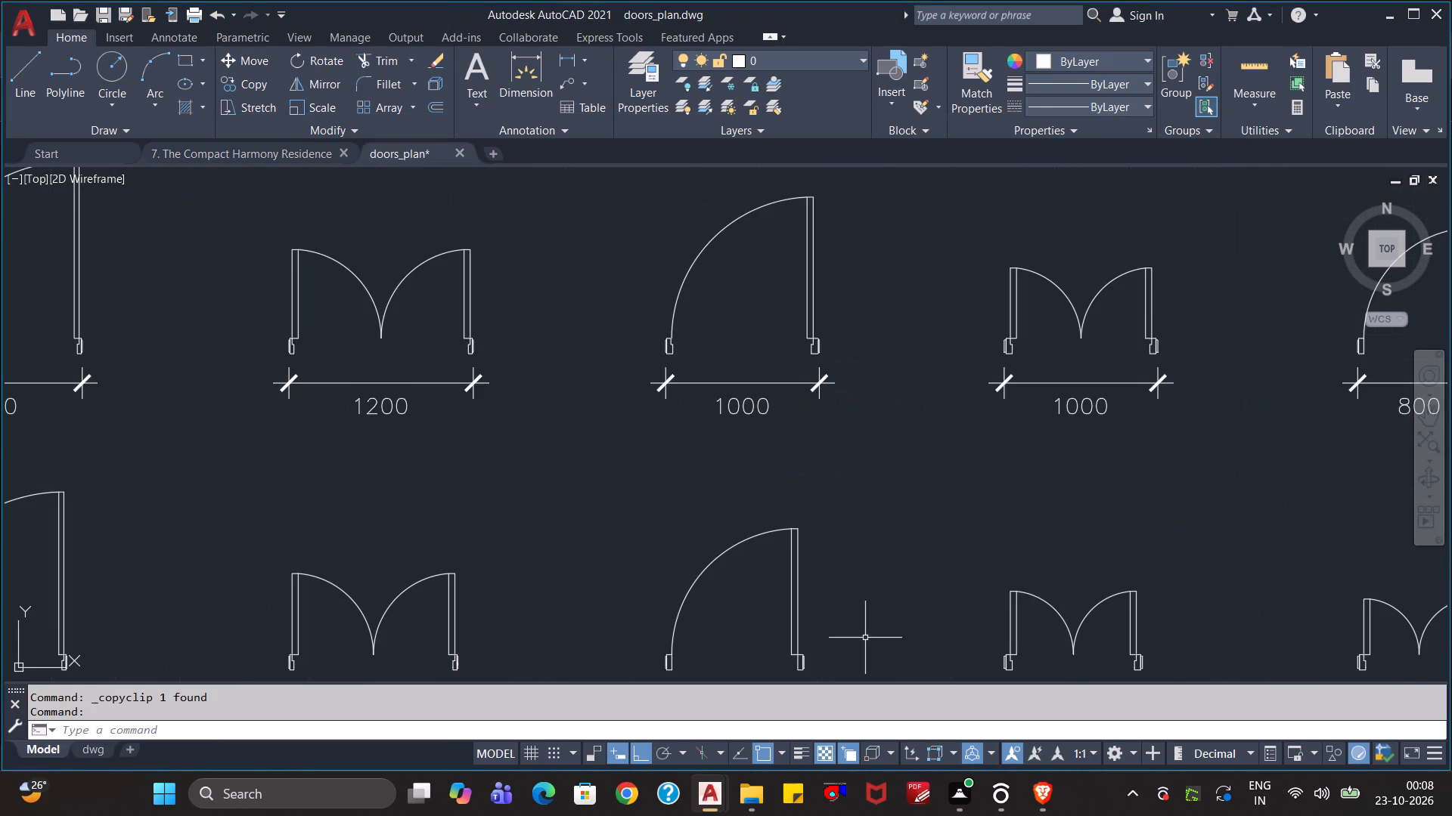
click(458, 156)
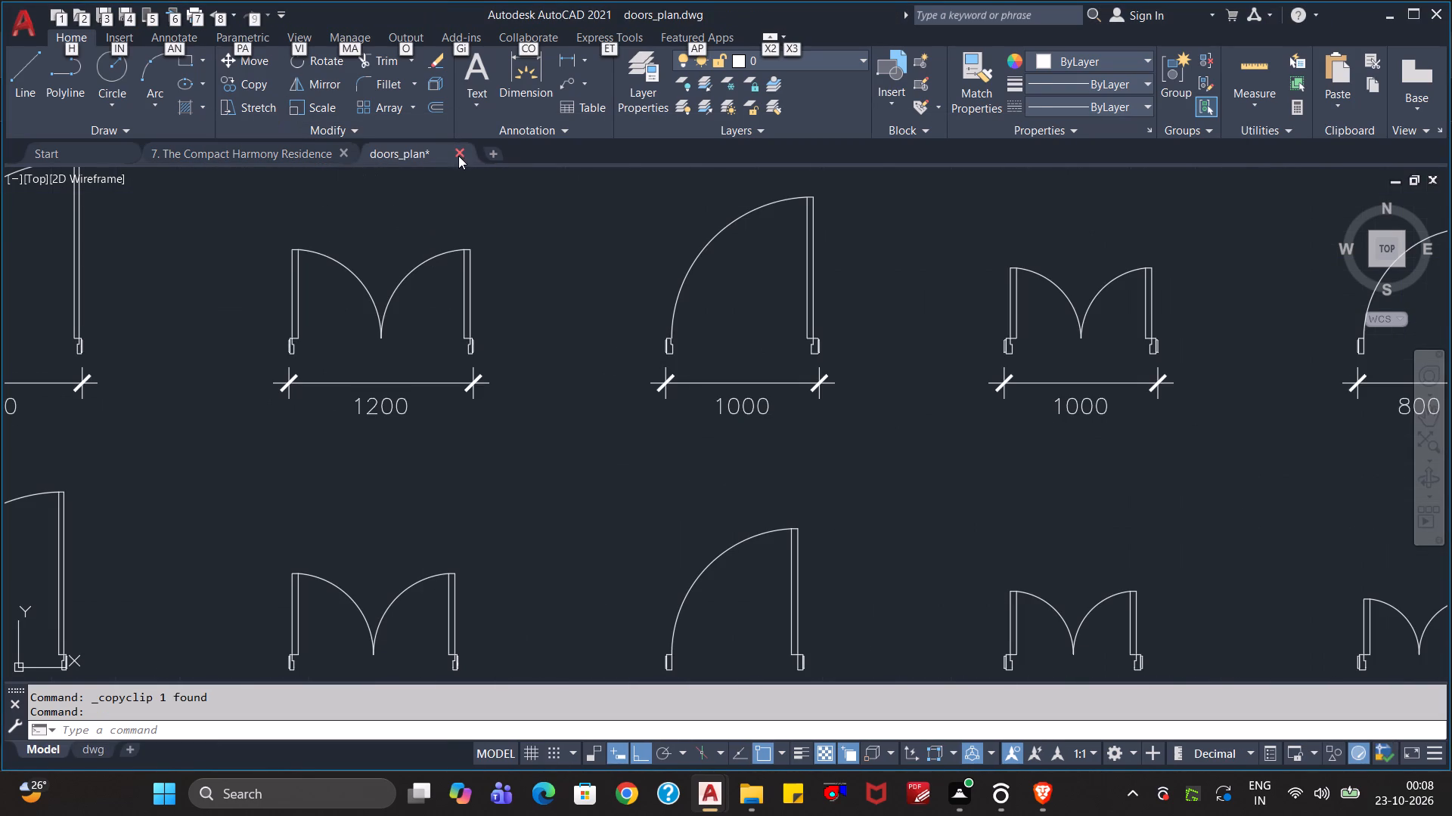
click(778, 450)
click(783, 440)
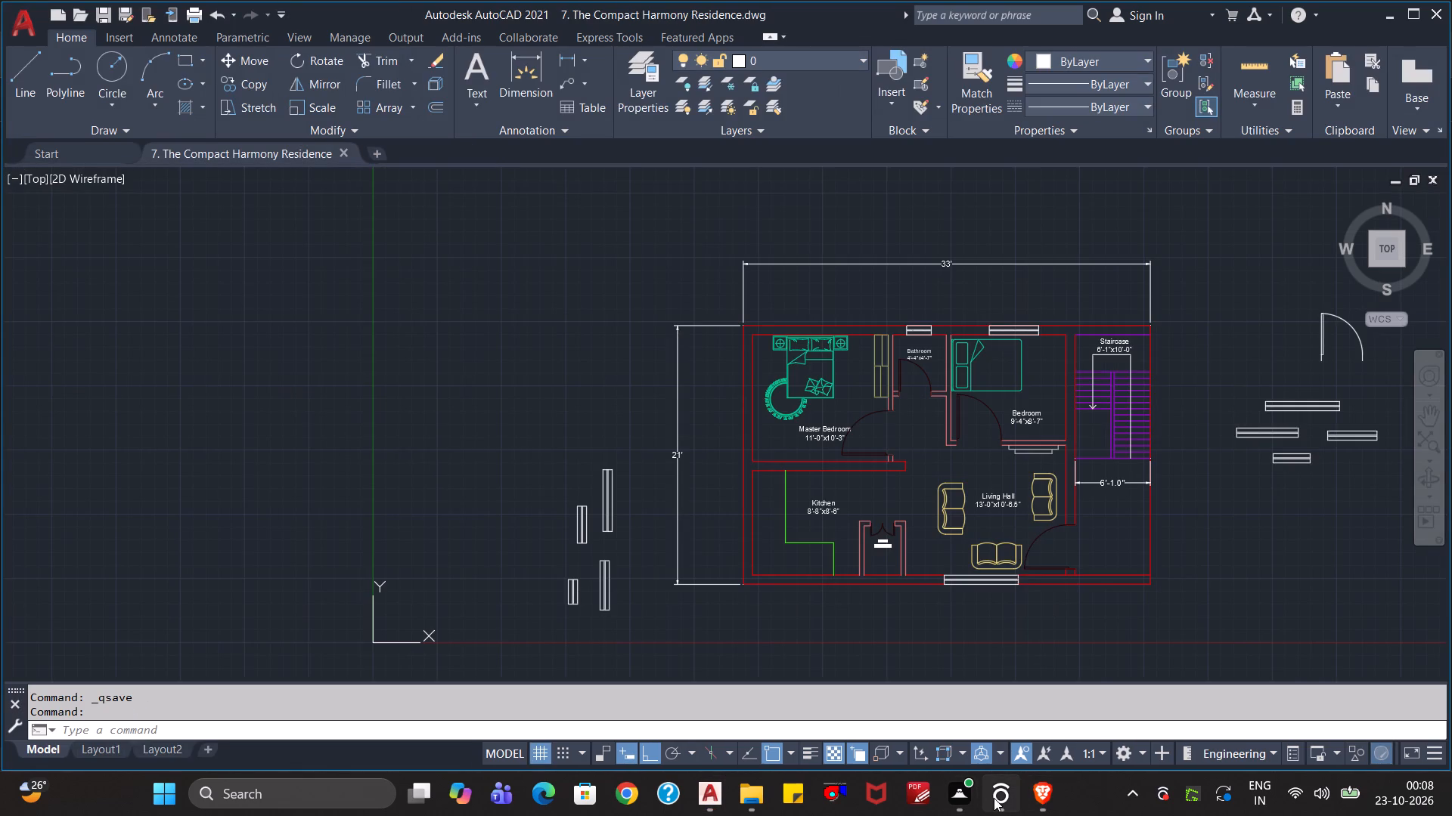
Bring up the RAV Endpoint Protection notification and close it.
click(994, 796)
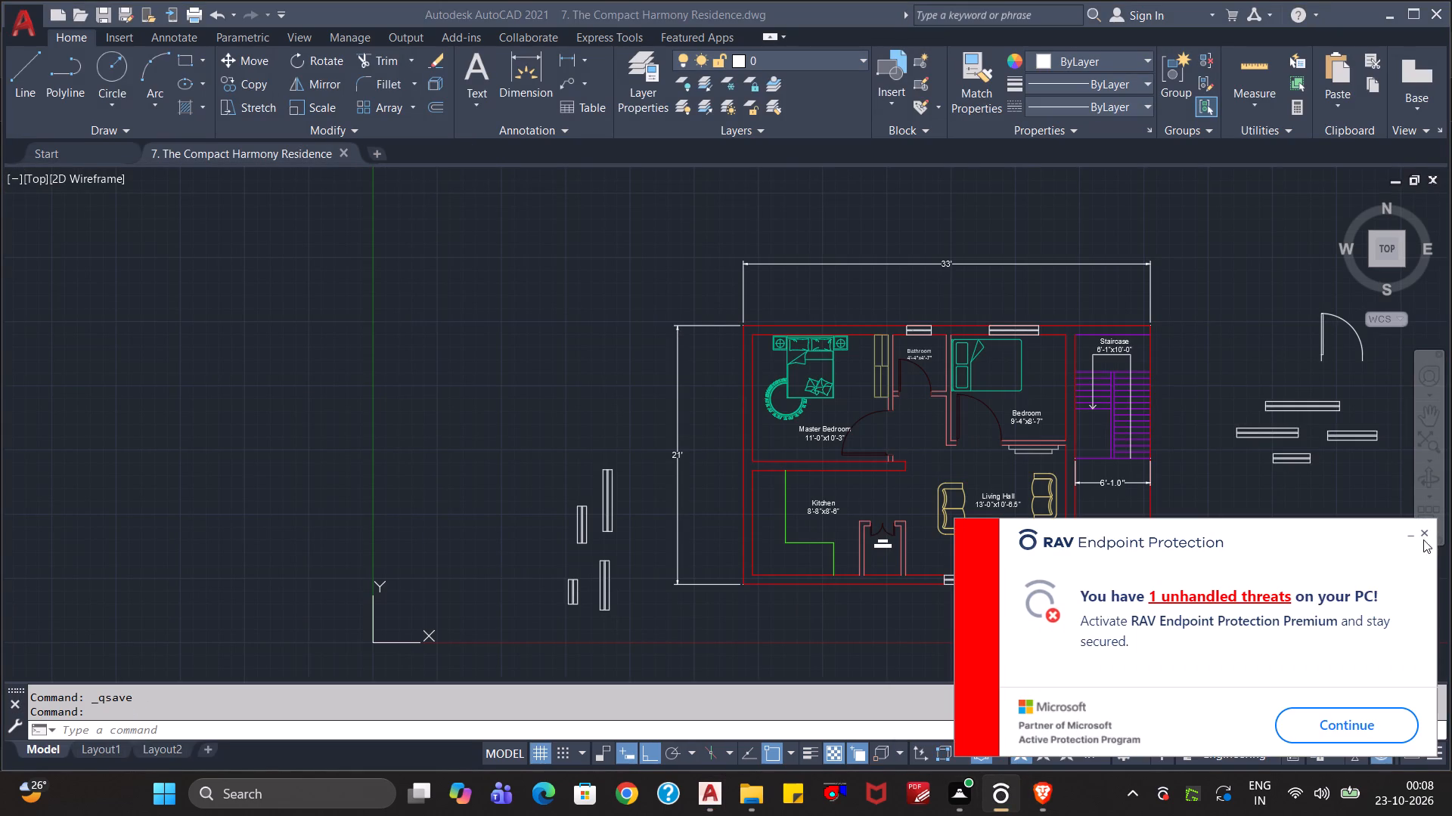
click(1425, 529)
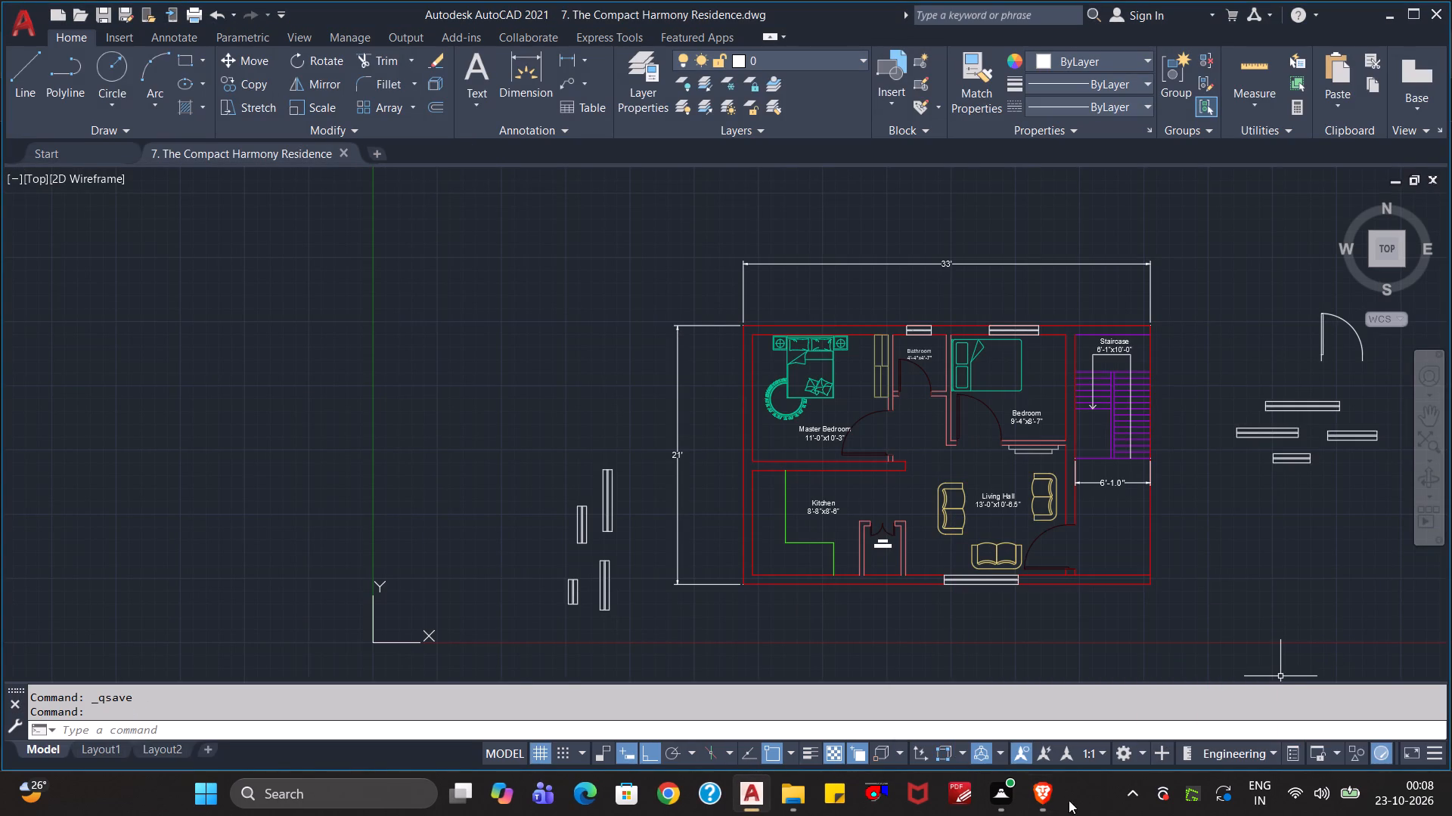
Switch to the Brave browser and search the web in a new tab for "kitchen gas stove blocks".
click(1039, 793)
key(ctrl+t)
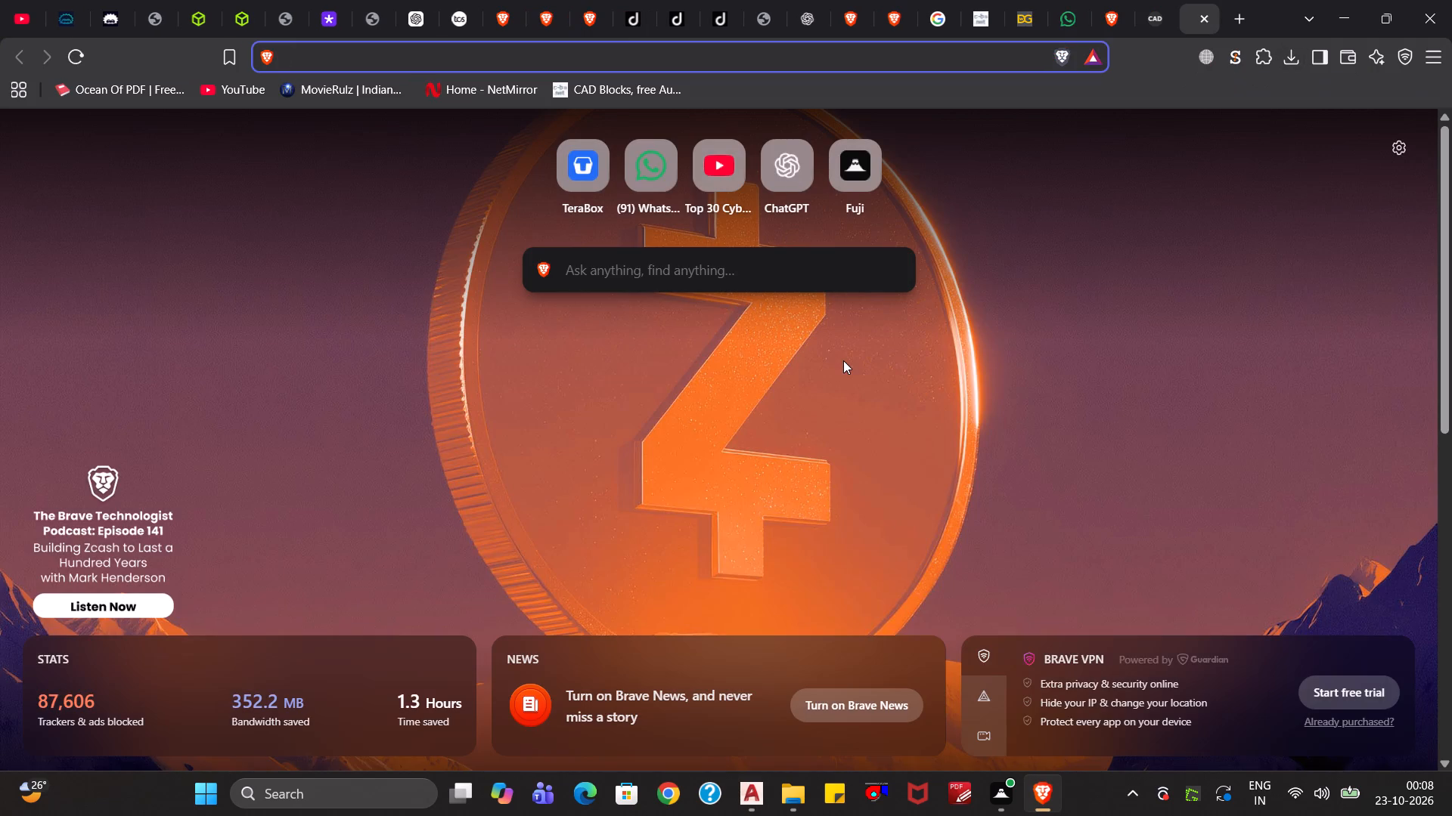
text(kitchen sto)
key(BackSpace)
key(BackSpace)
key(BackSpace)
text(gas stove blocl)
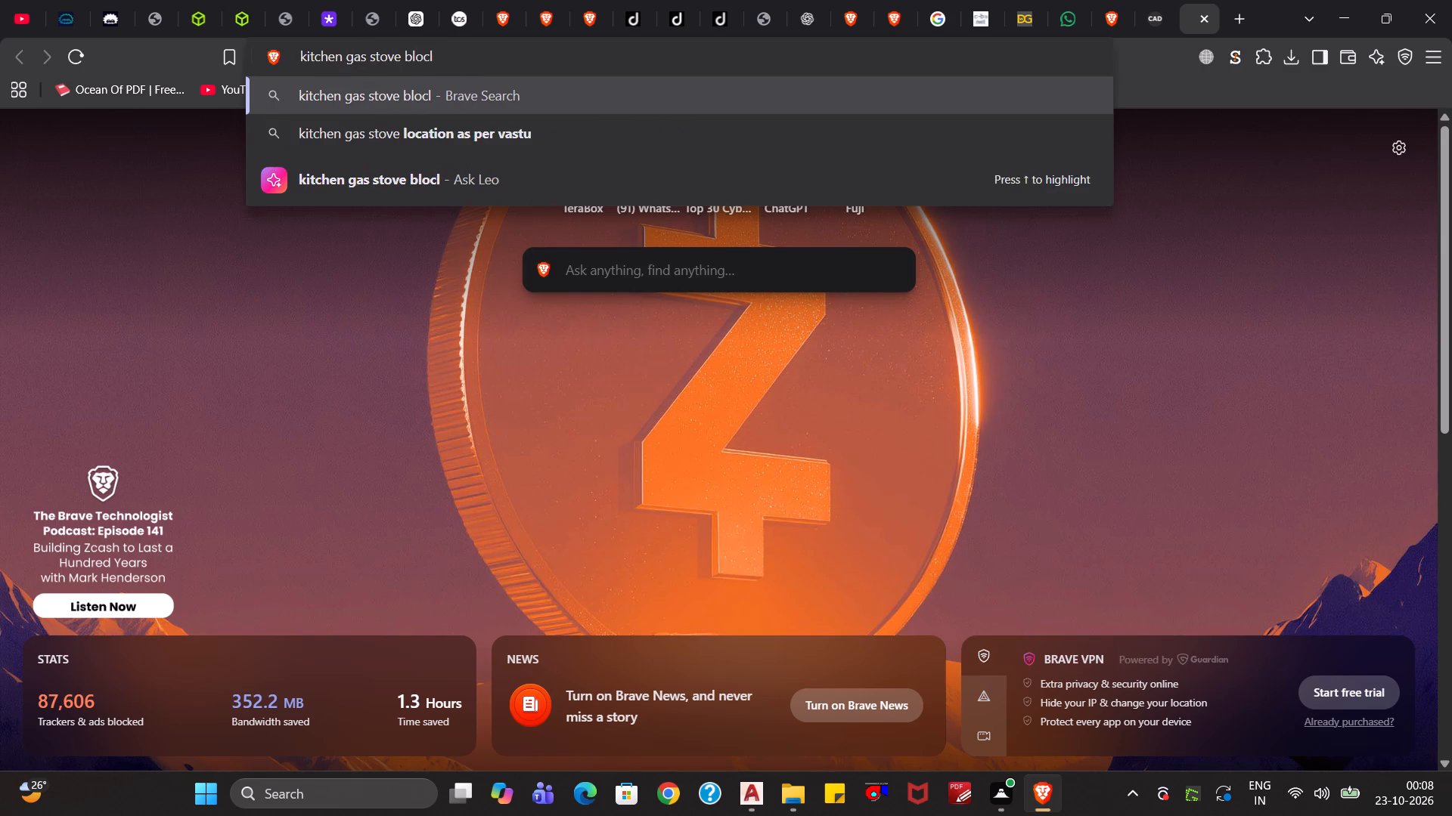
key(BackSpace)
text(ks)
key(Return)
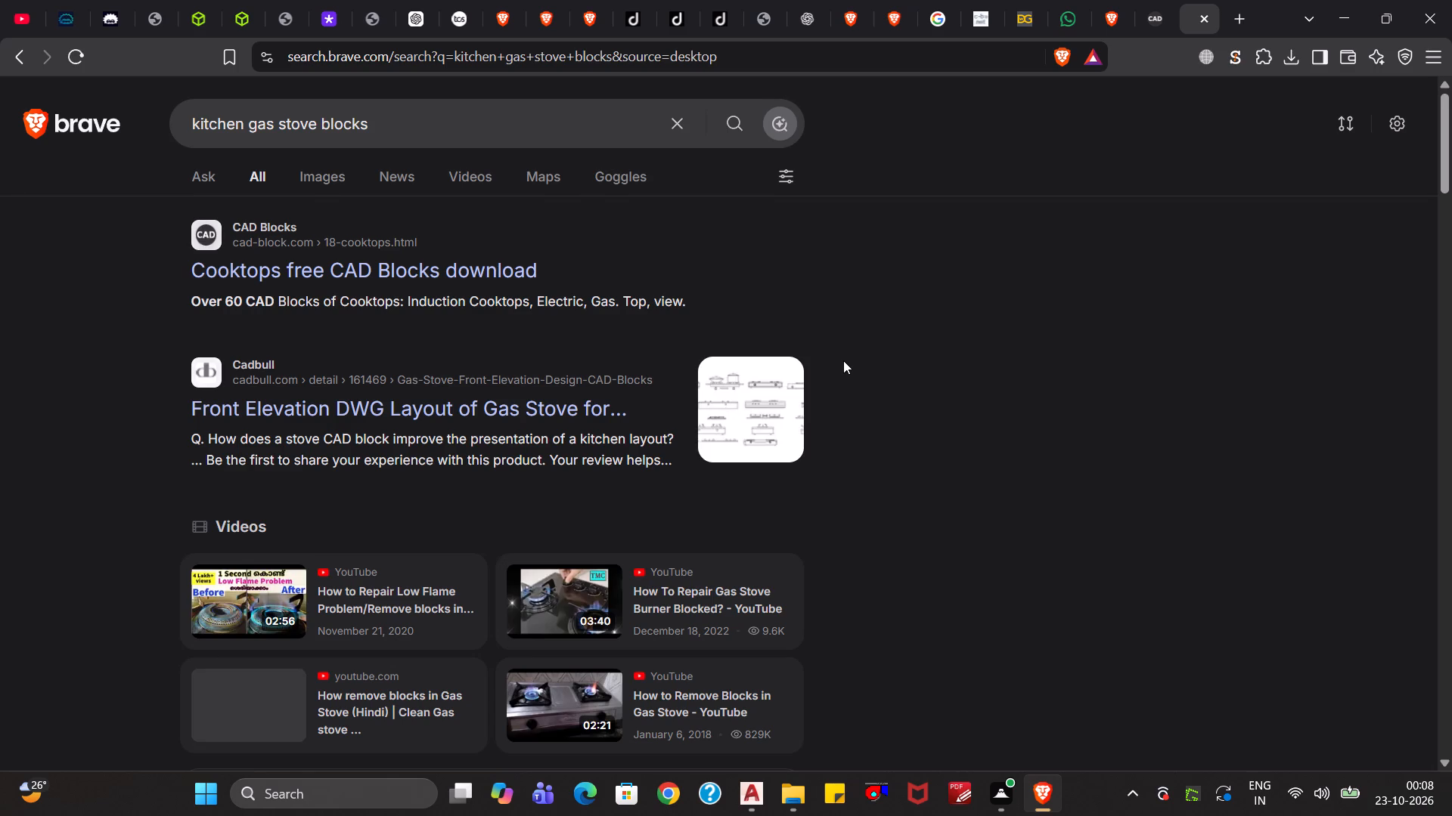
Open the cad-block.com result "Cooktops free CAD Blocks download" in its own tab and switch to it.
right_click(504, 269)
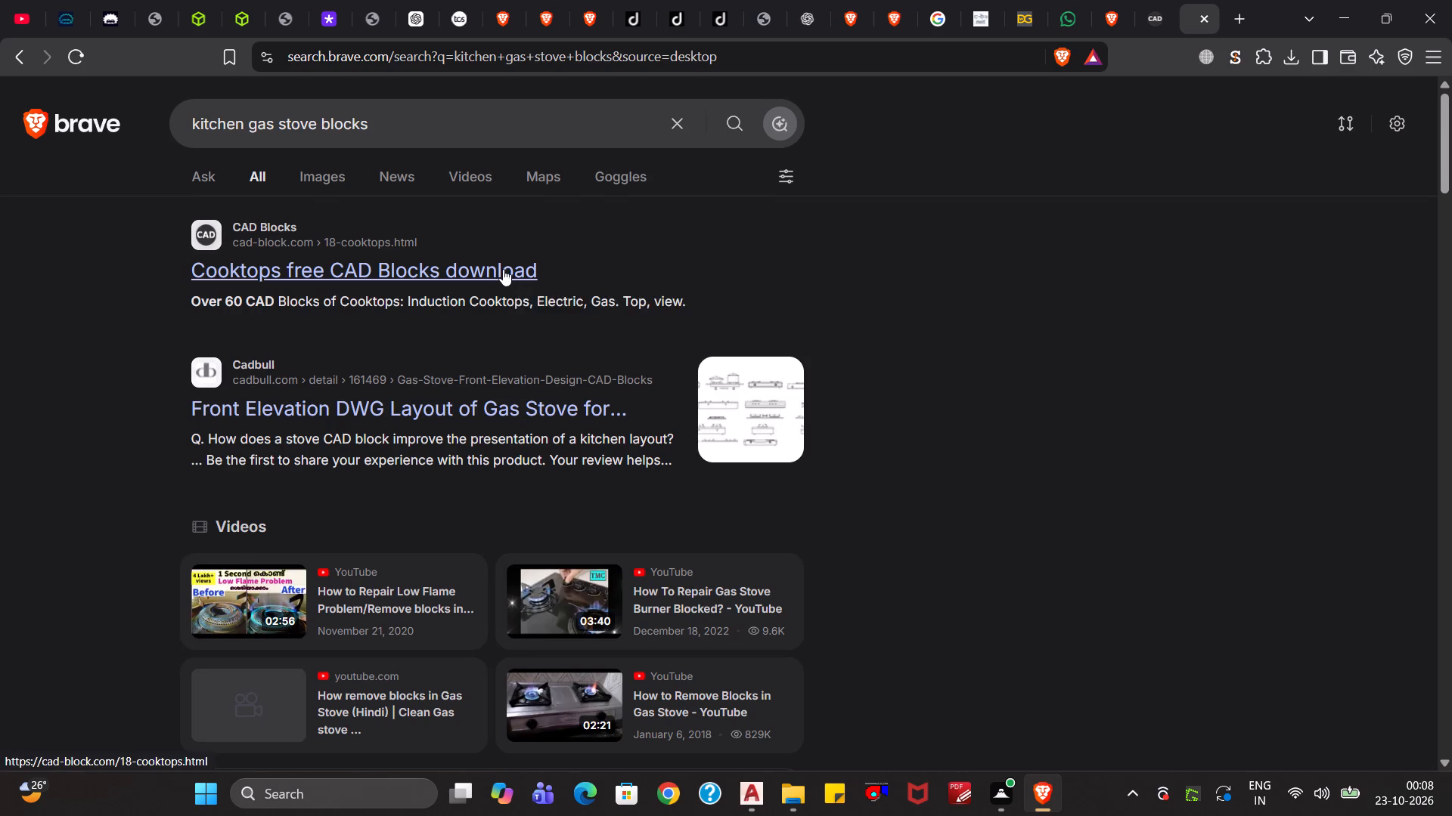
click(537, 282)
click(1191, 2)
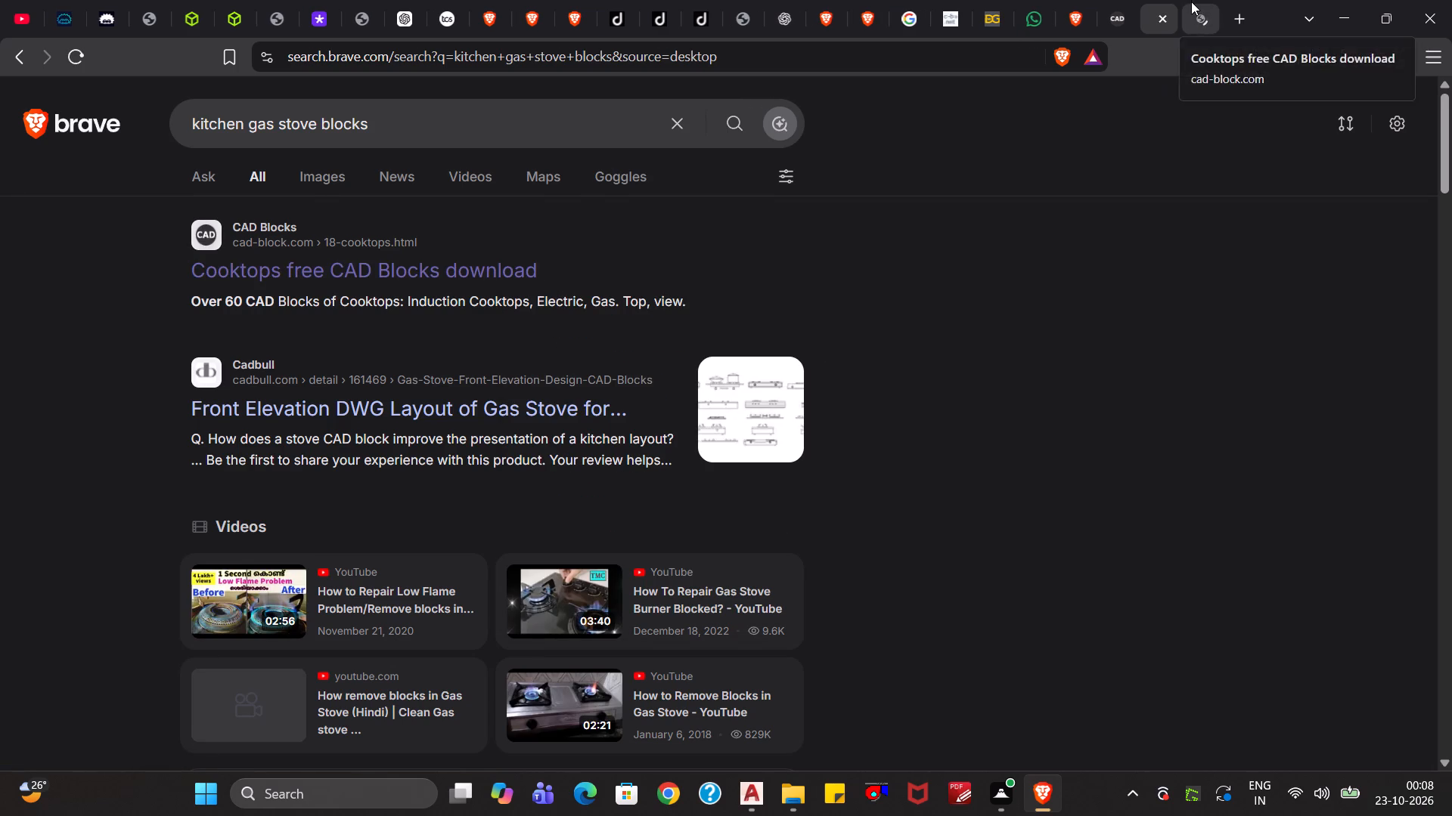
scroll(557, 455, up, 2)
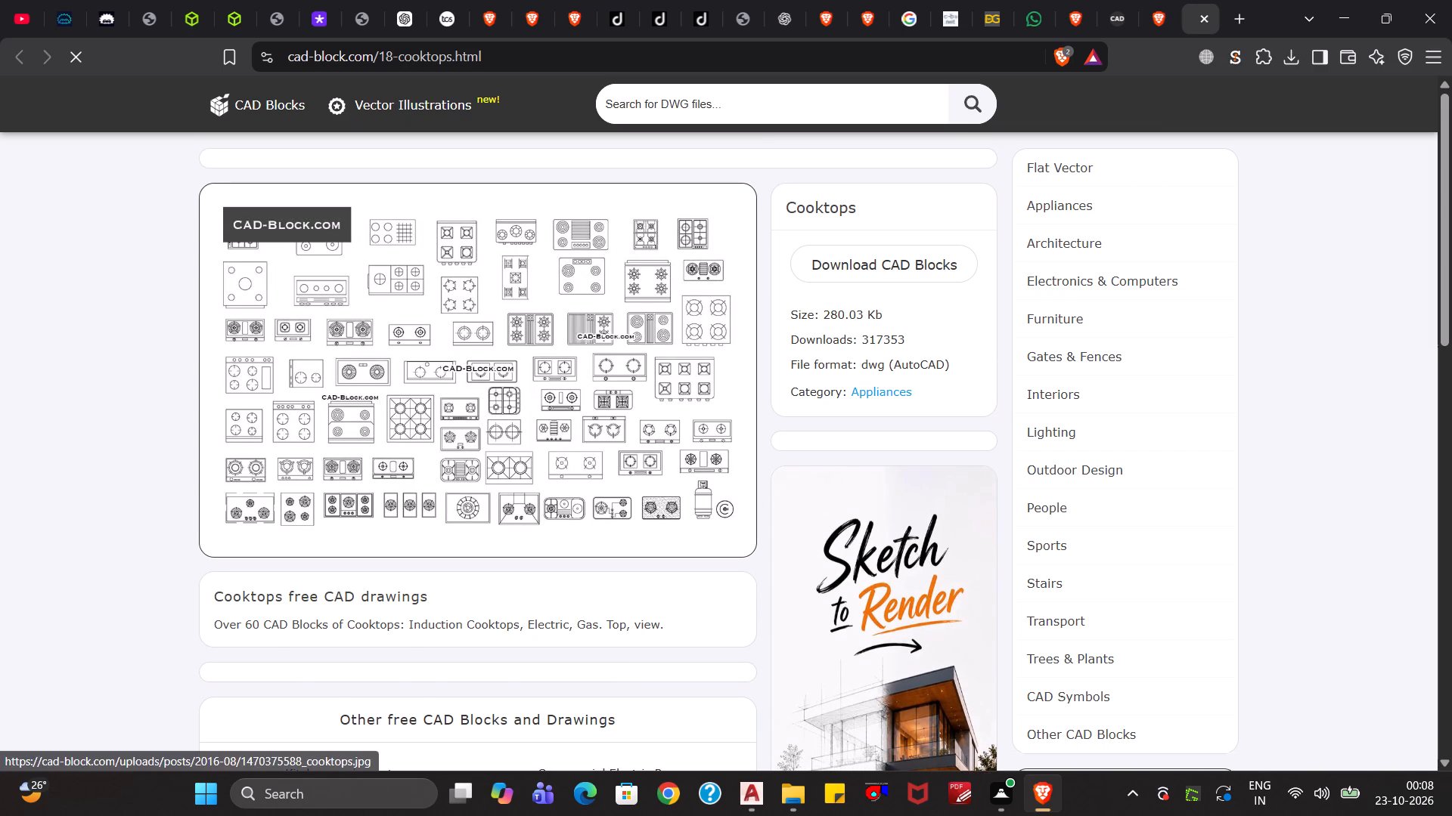
Download the cooktops CAD blocks into the Blocks folder as "Gas Stove cooktops" and dismiss the TeraBox download prompt.
click(833, 267)
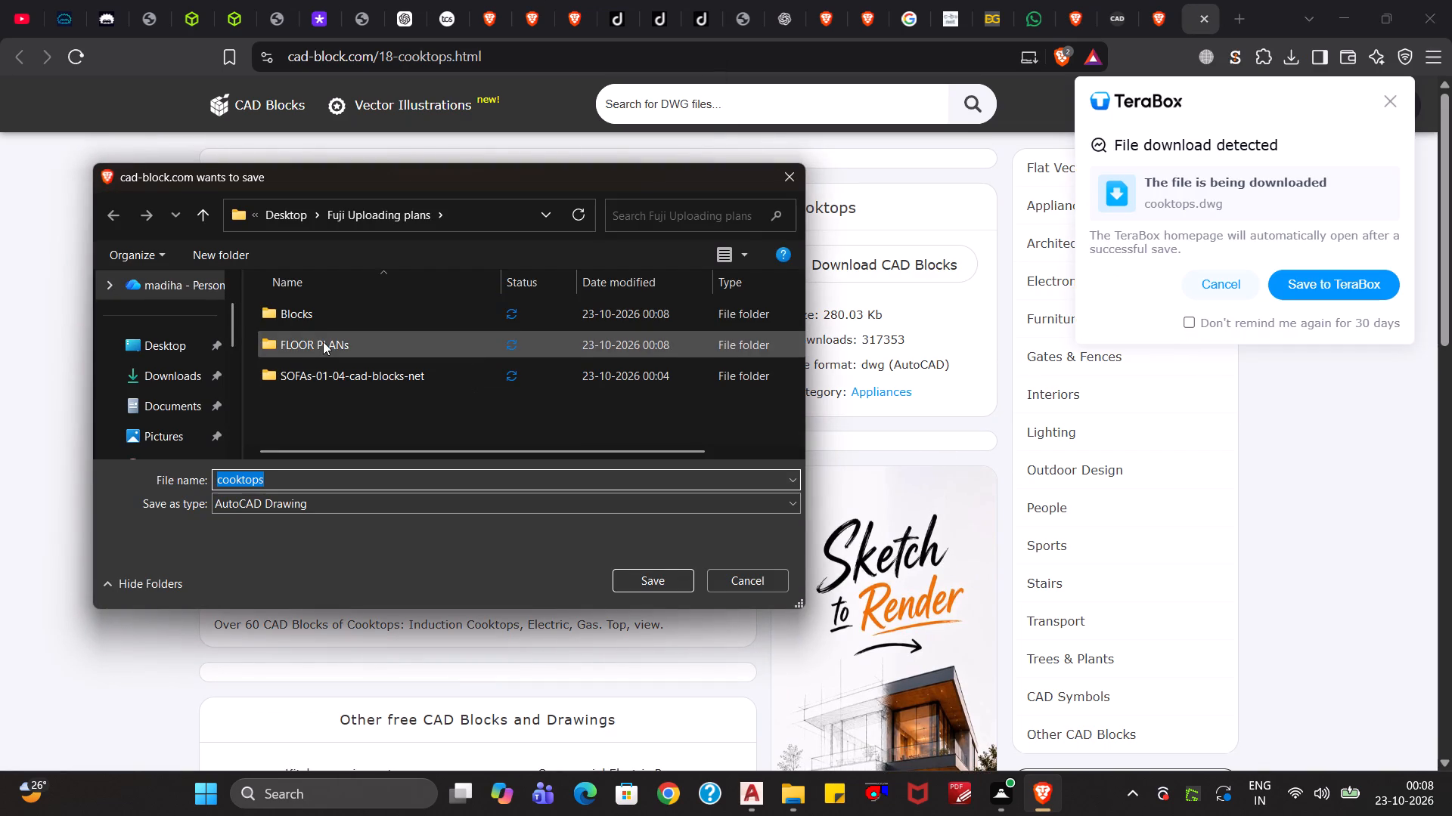
double_click(329, 301)
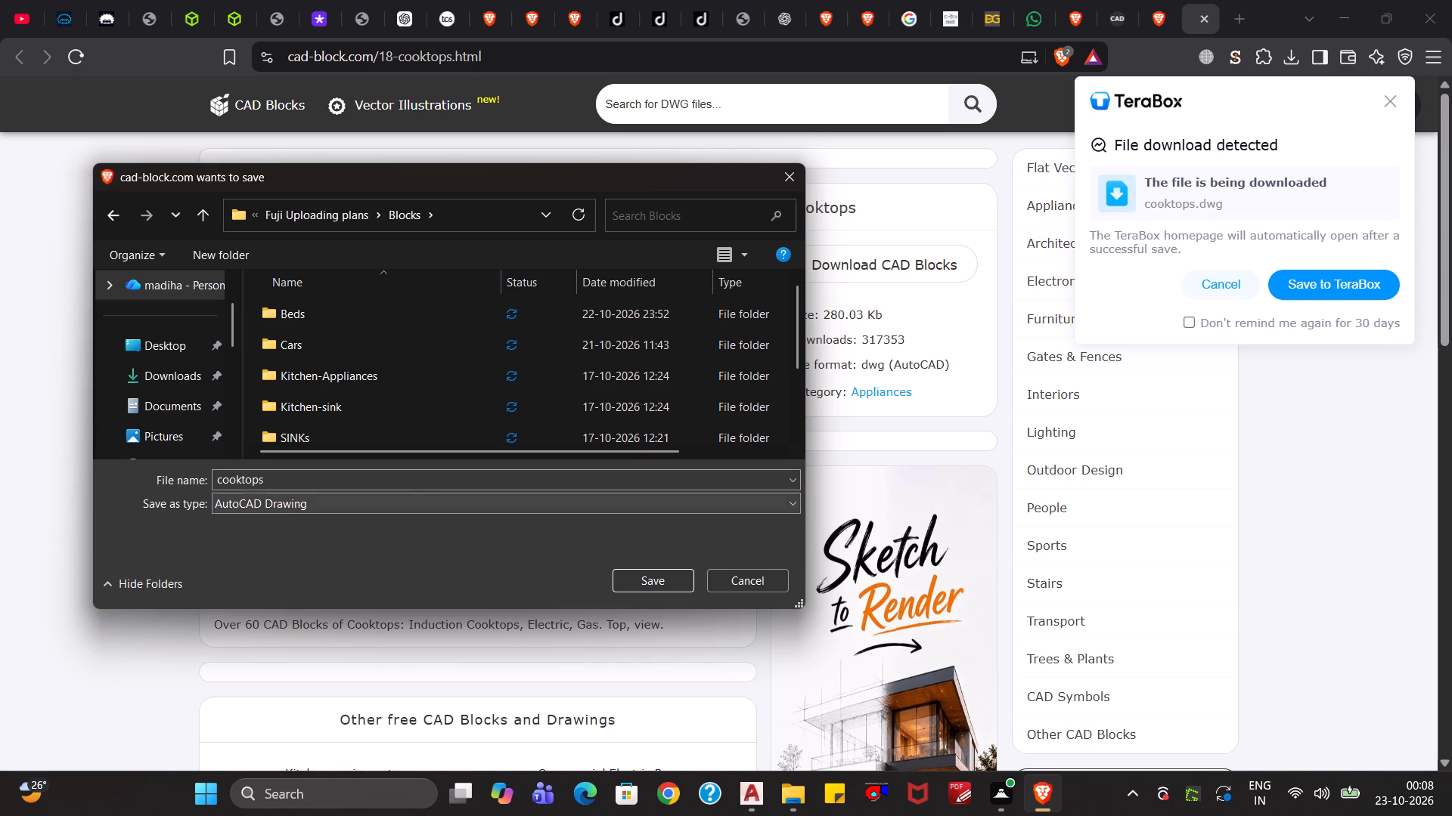
click(362, 478)
click(513, 479)
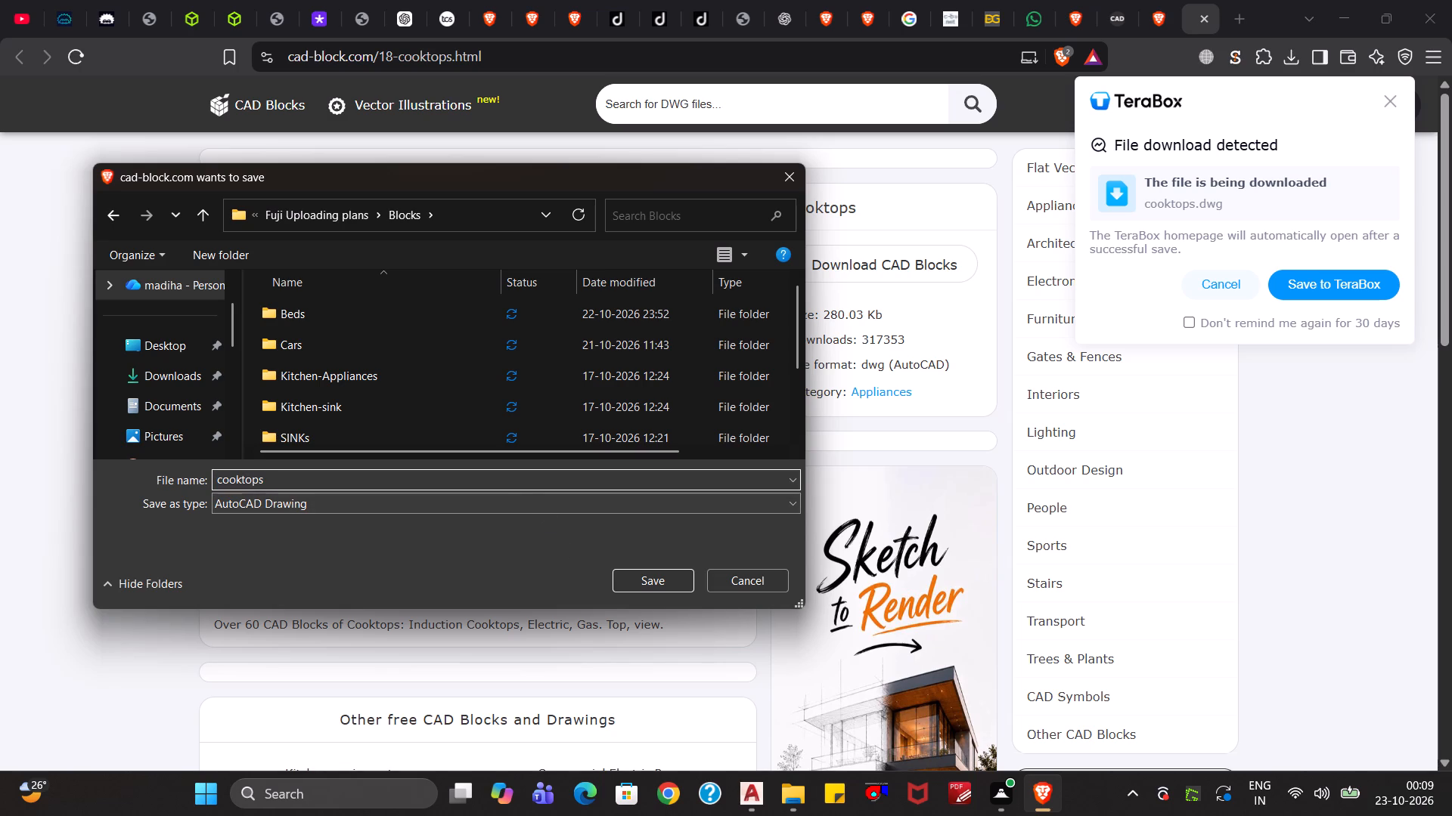
key(ctrl+Left)
key(ctrl+Left)
text(Gas)
key(space)
text(Stove)
key(space)
key(Return)
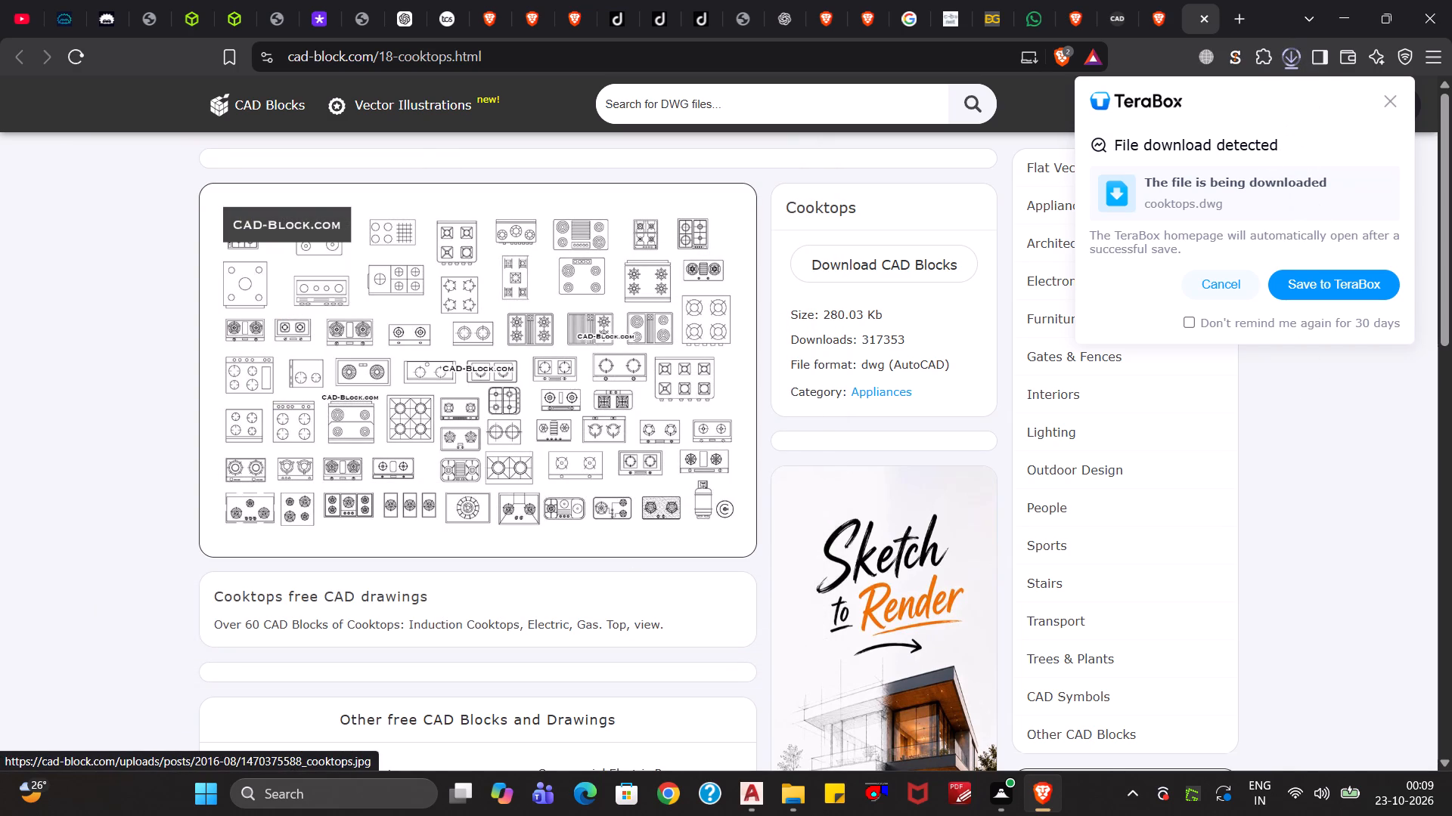
click(1393, 93)
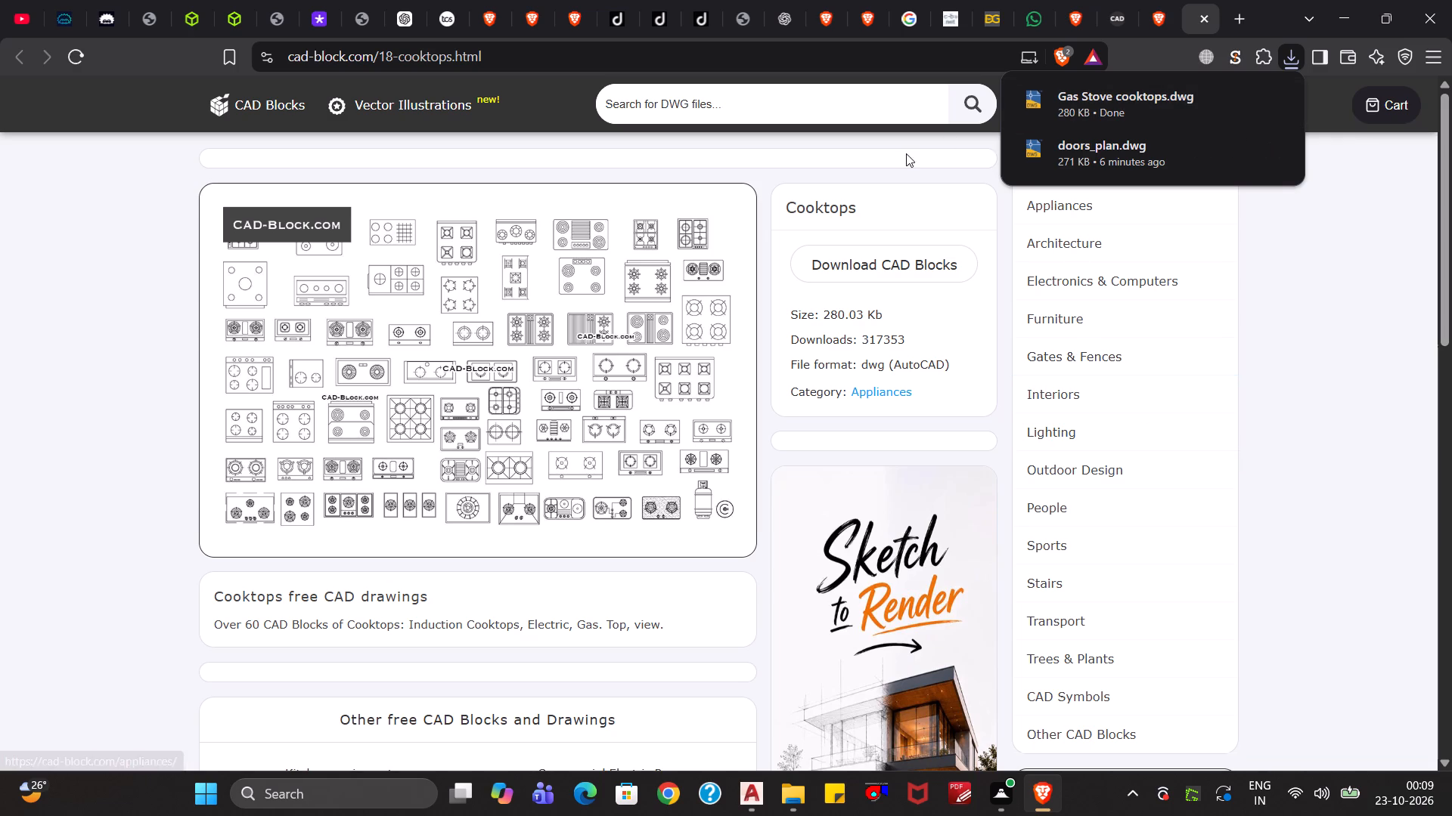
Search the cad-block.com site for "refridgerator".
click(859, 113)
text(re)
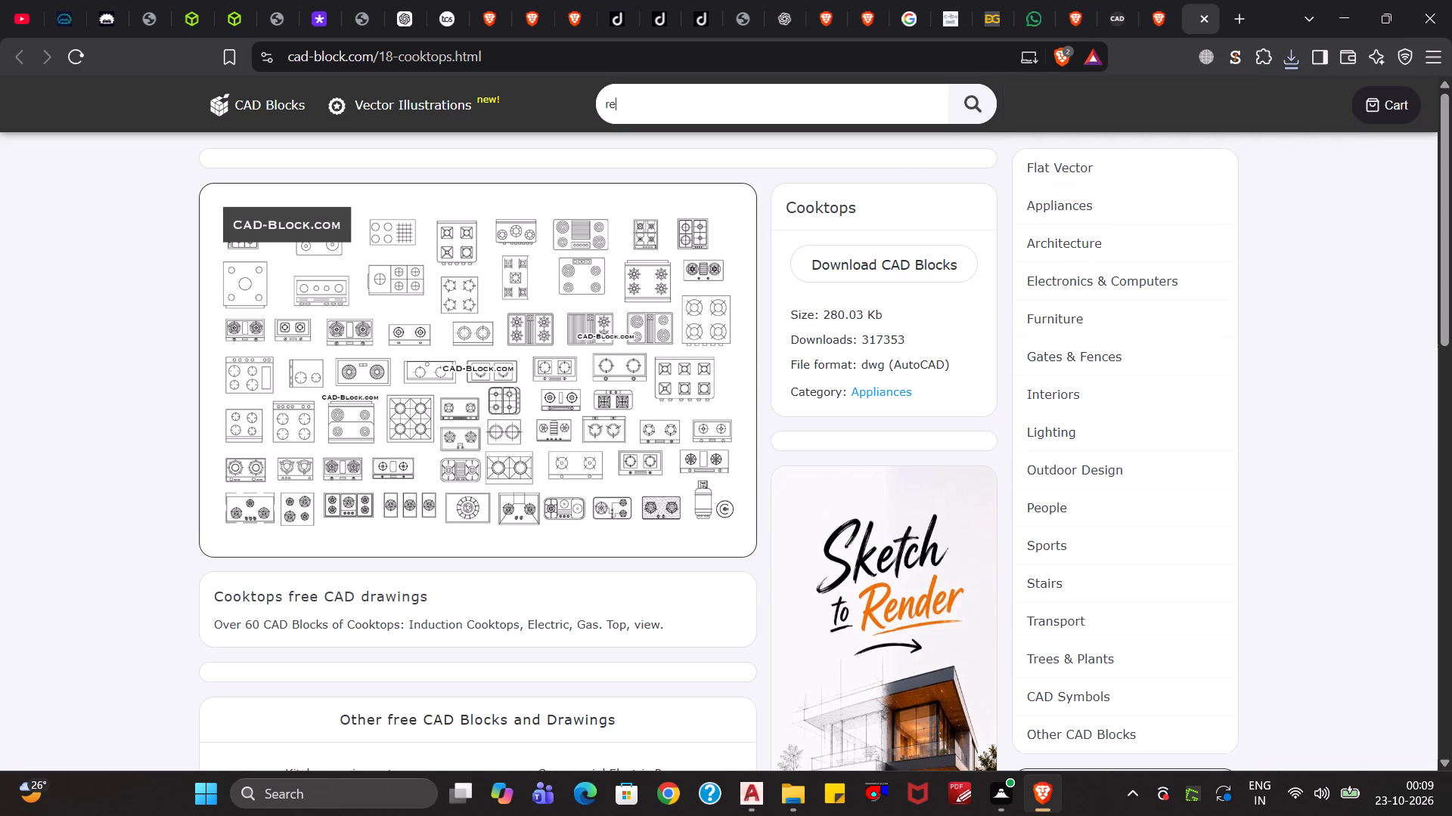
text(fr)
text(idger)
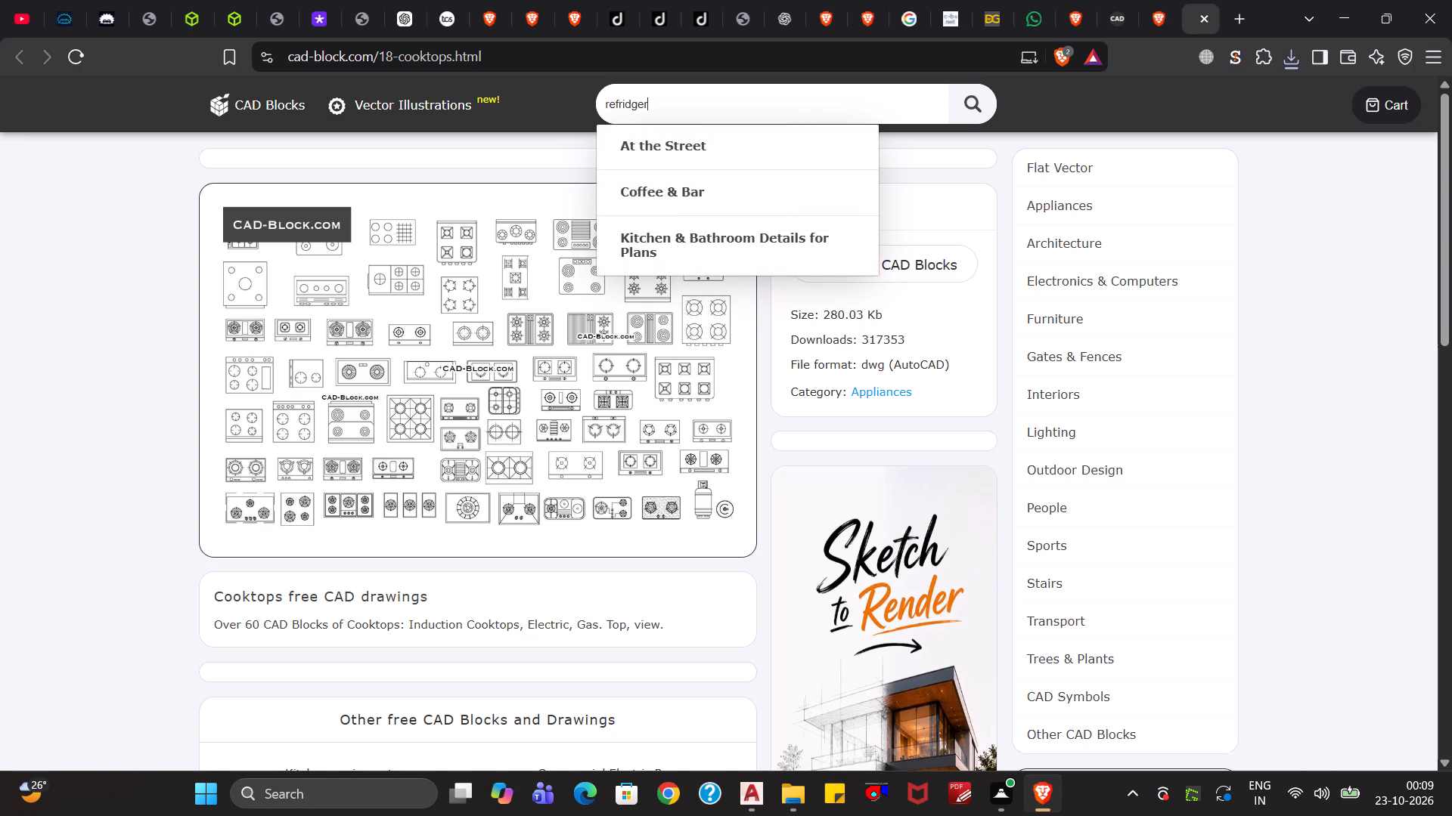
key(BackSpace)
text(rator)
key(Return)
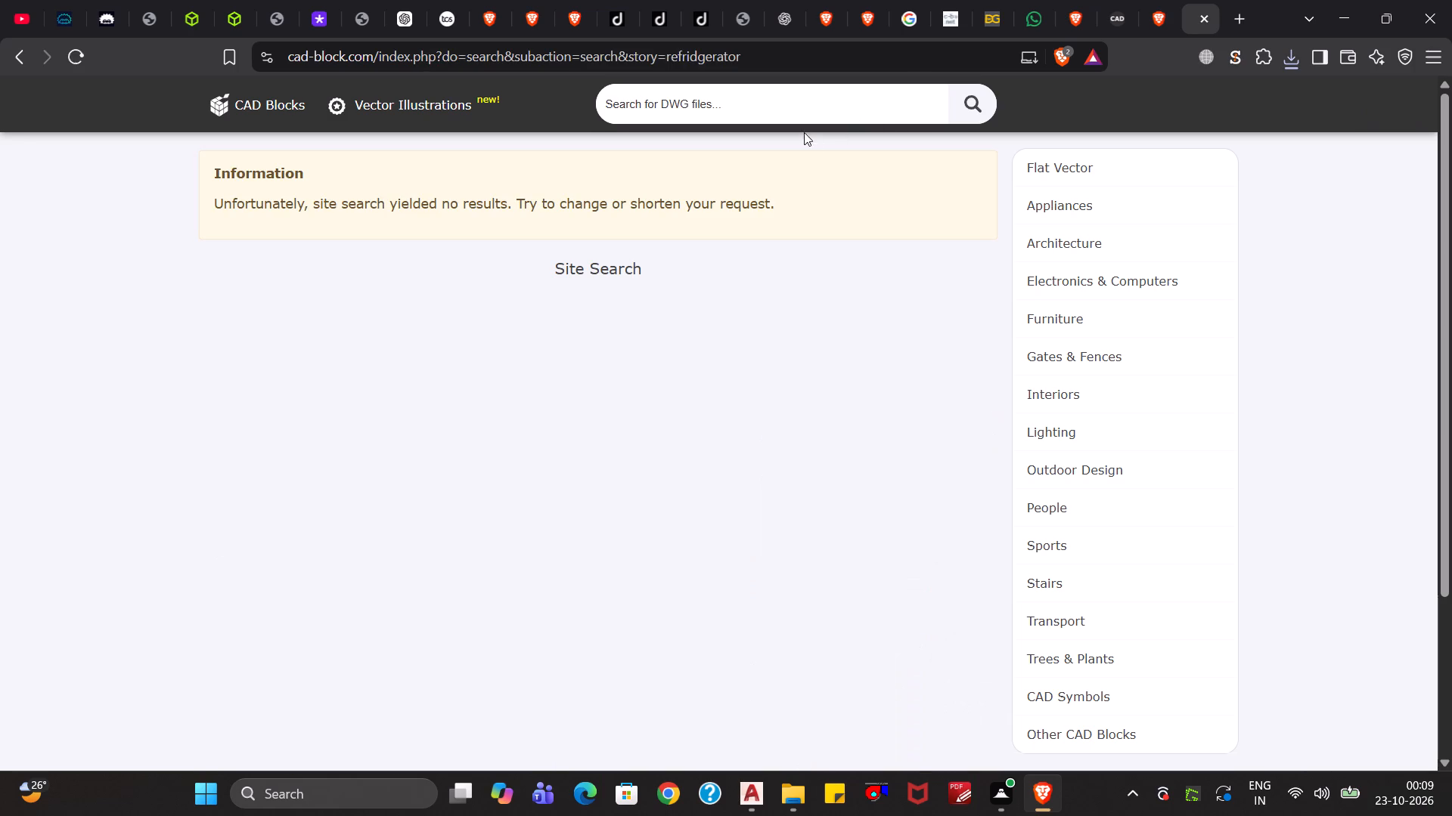
Search the site for "fridge" and open the Kitchen technics result.
click(788, 118)
text(fridge)
key(Return)
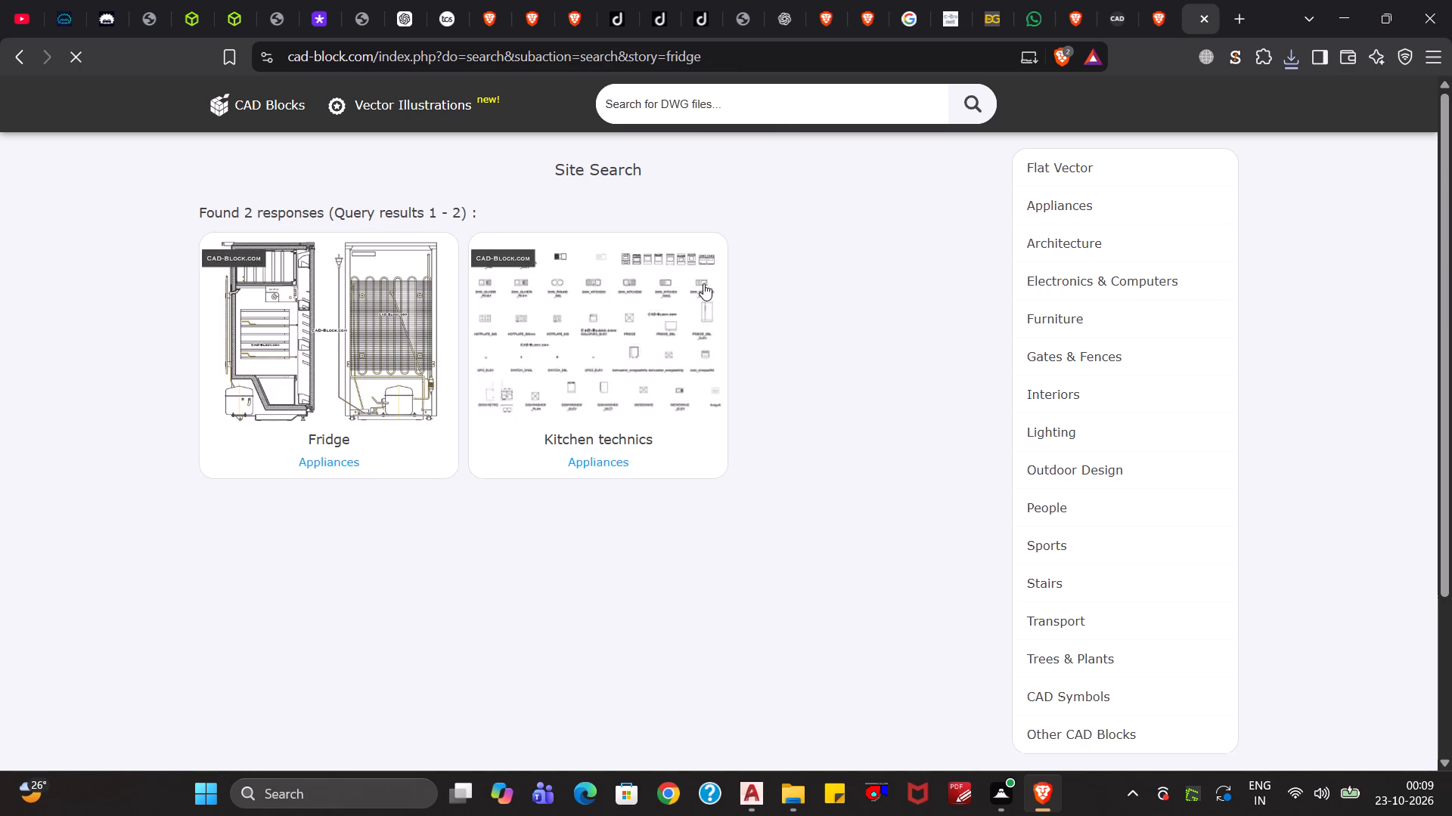
click(630, 342)
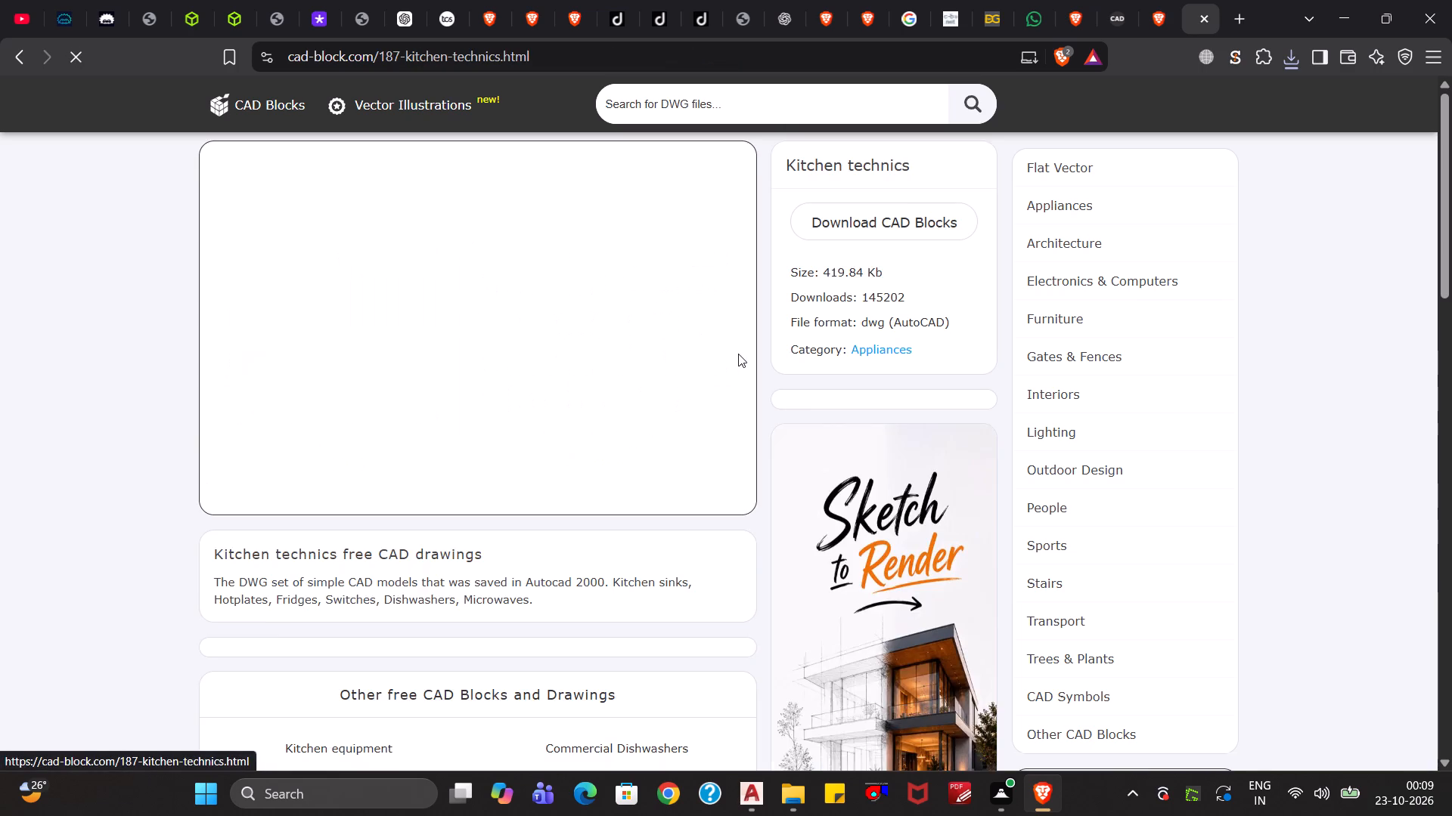
scroll(544, 379, up, 2)
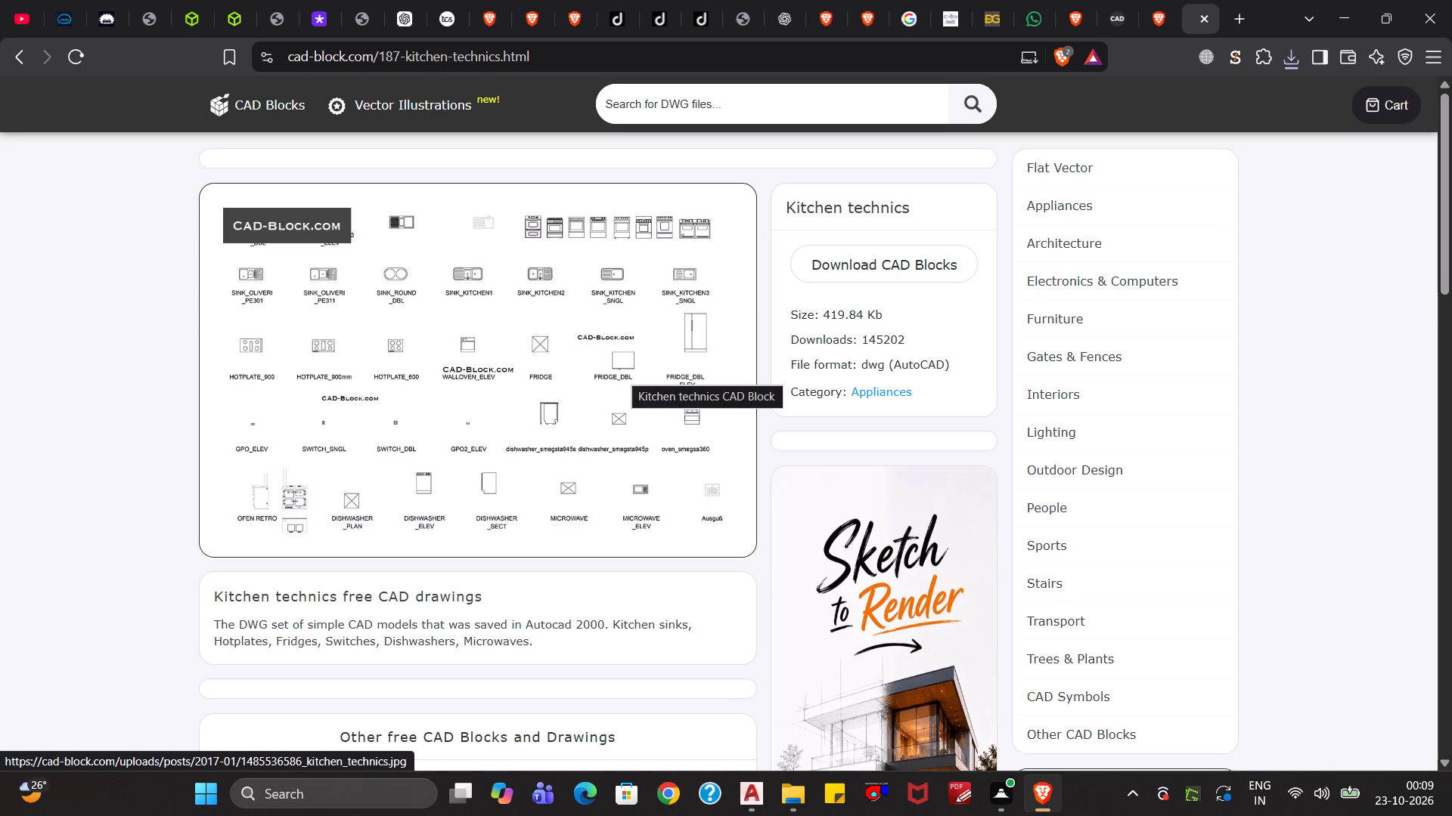
Download the Kitchen technics blocks into the Kitchen-Appliances folder as "kitchen_technics" and dismiss the TeraBox download prompt.
click(904, 261)
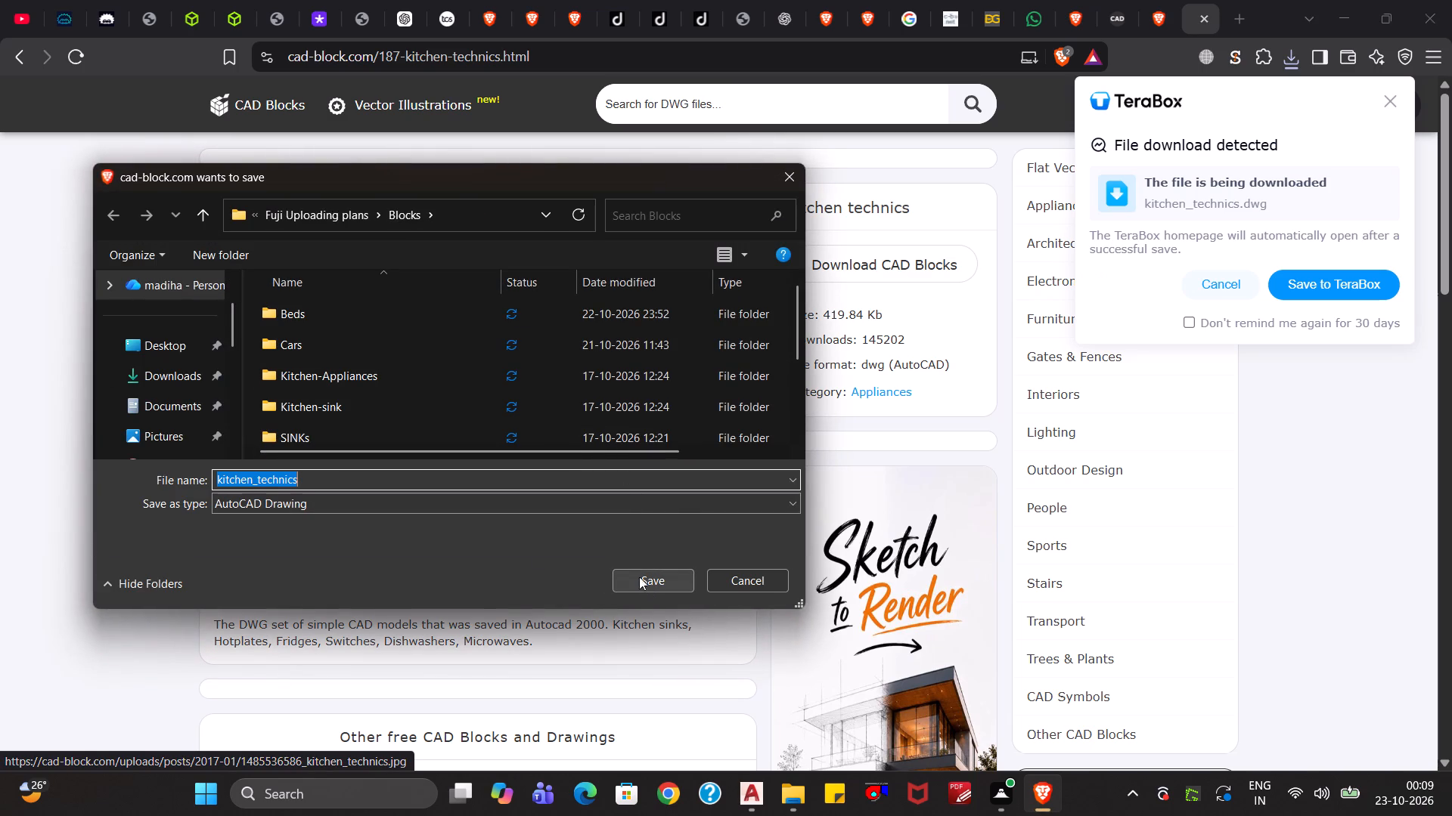
double_click(330, 381)
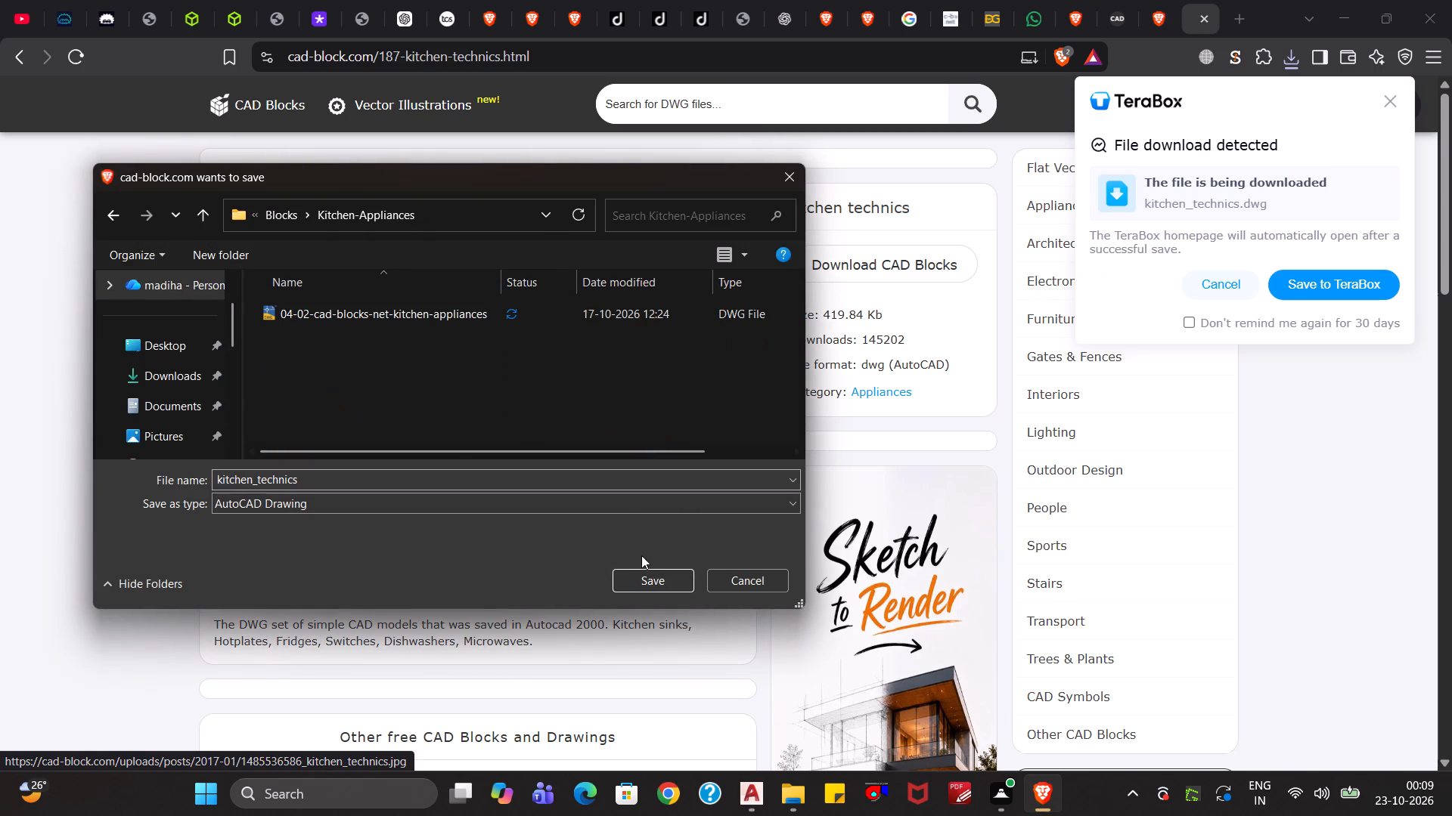
click(668, 586)
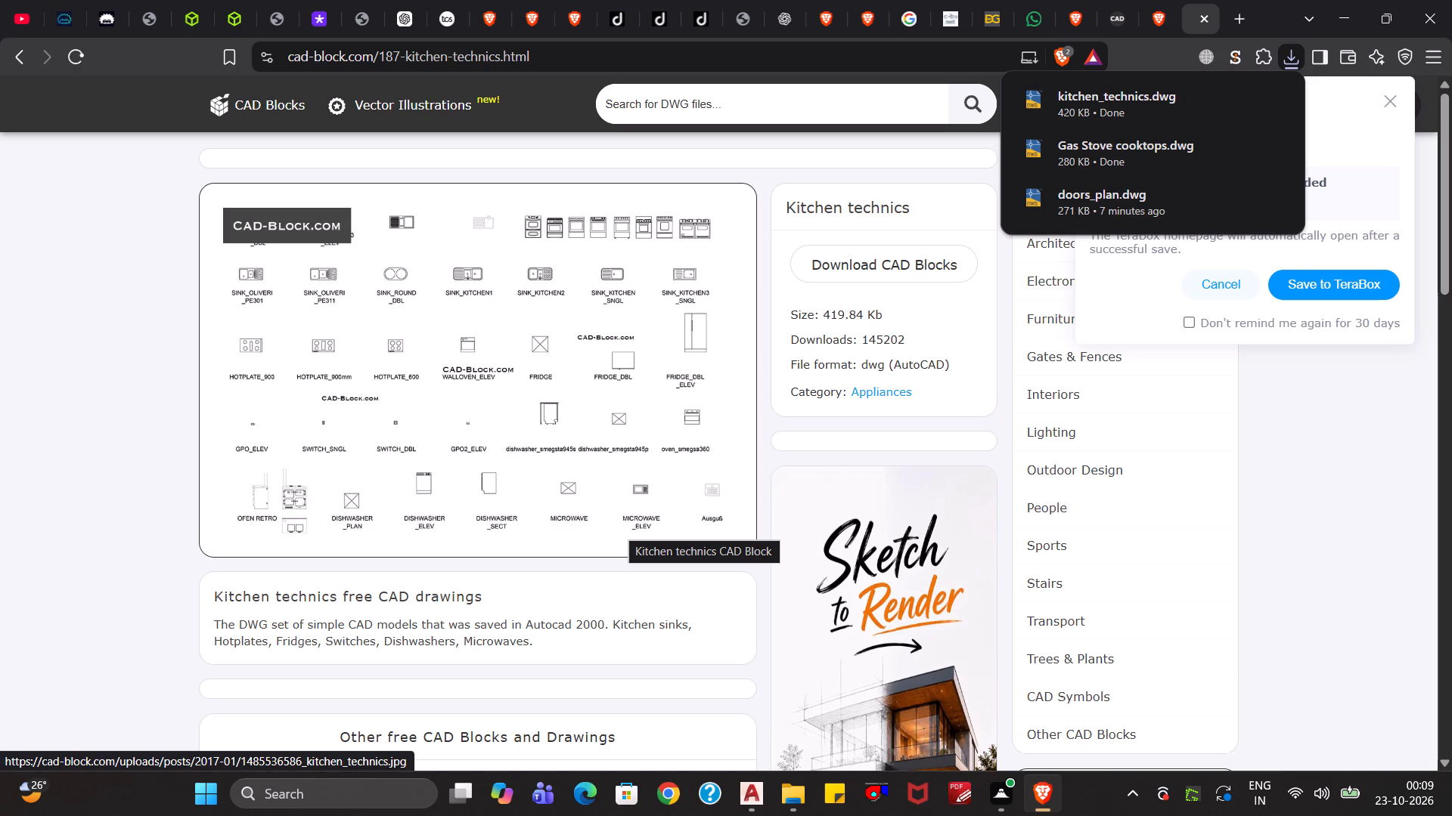
key(Escape)
scroll(664, 437, up, 3)
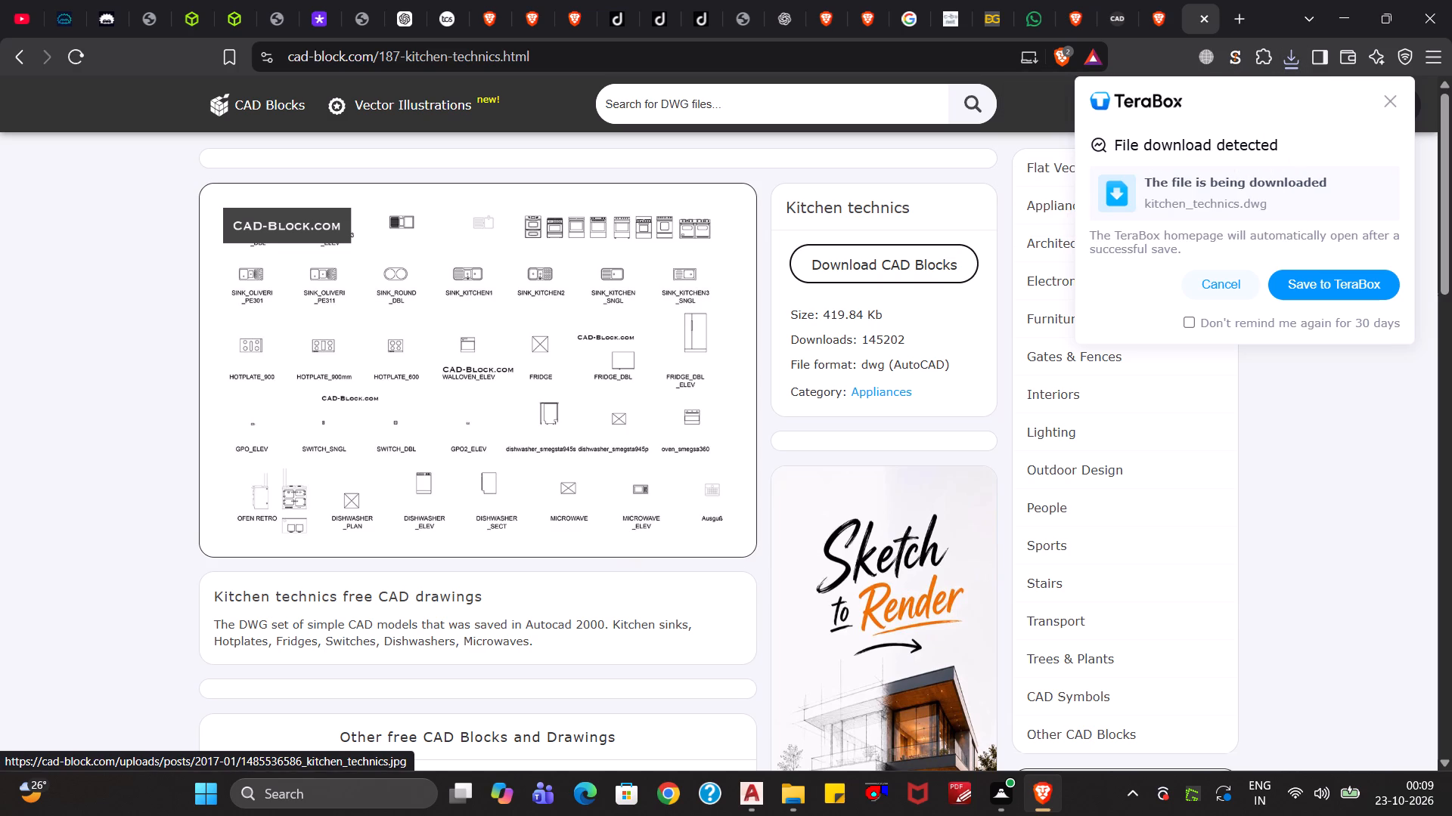
key(Escape)
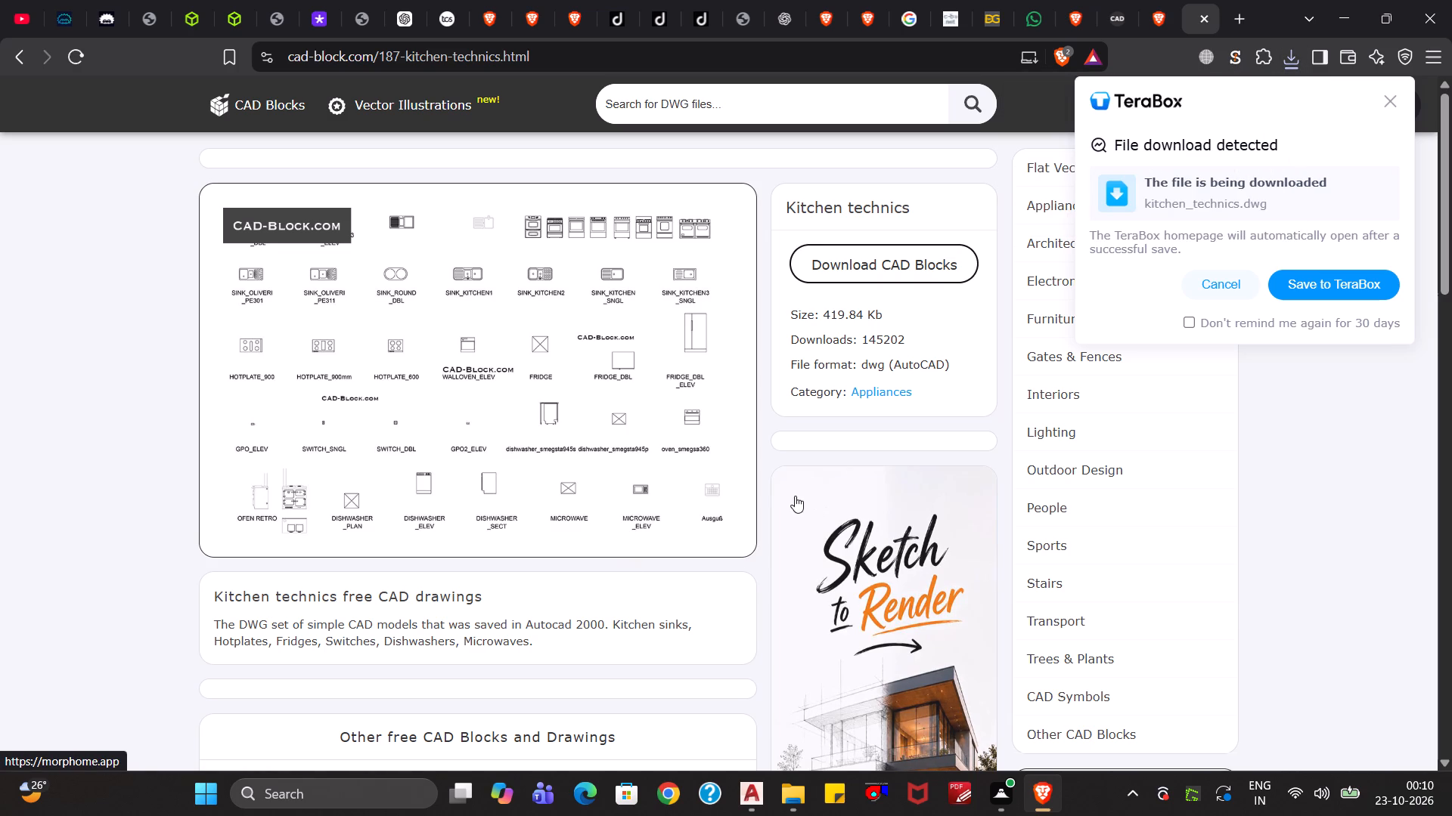
key(Escape)
click(1228, 295)
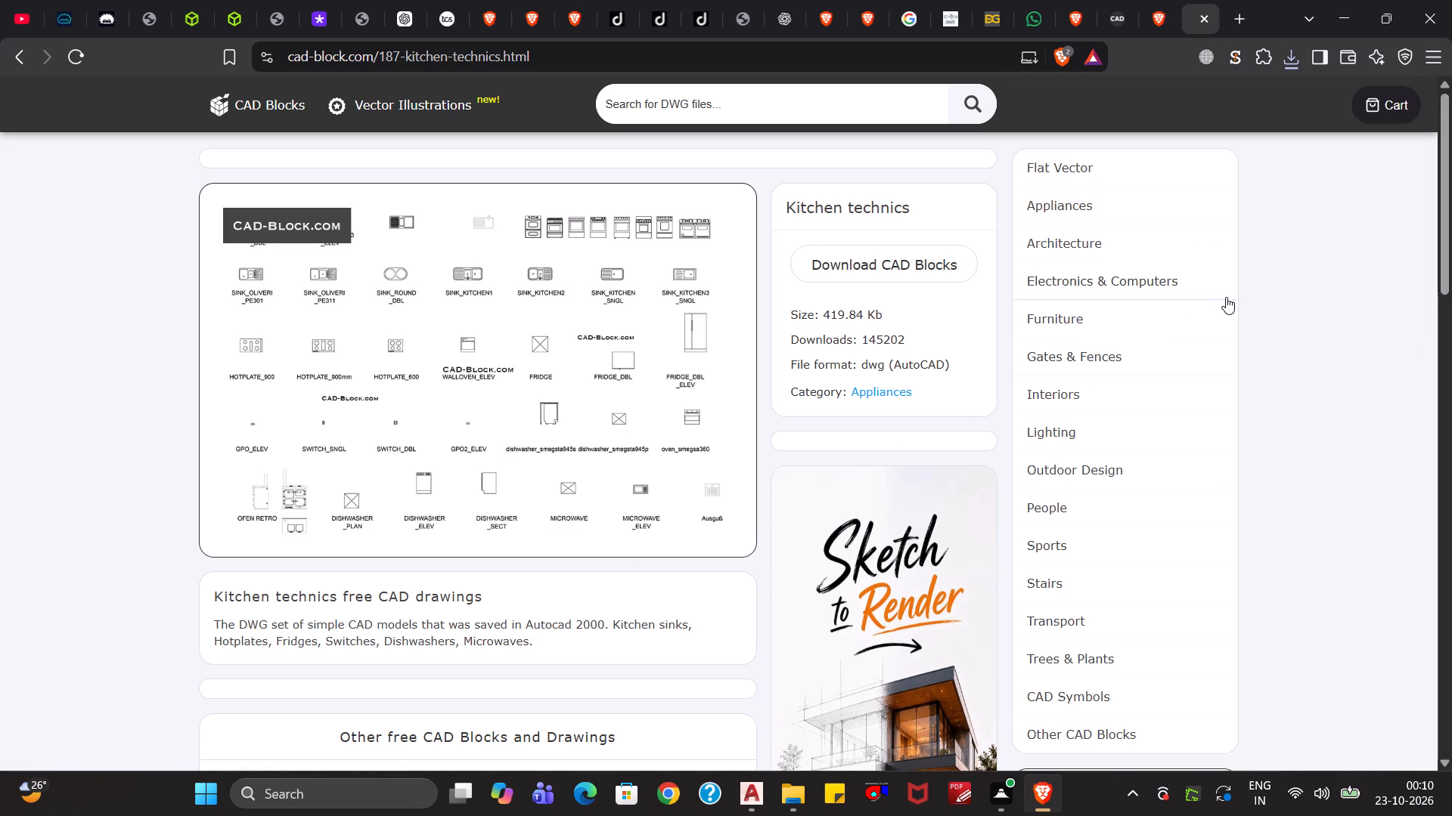
Look through the related free CAD blocks, then open and examine the Kitchen & Bathroom Details for Plans set.
scroll(1195, 488, down, 2)
scroll(956, 482, down, 2)
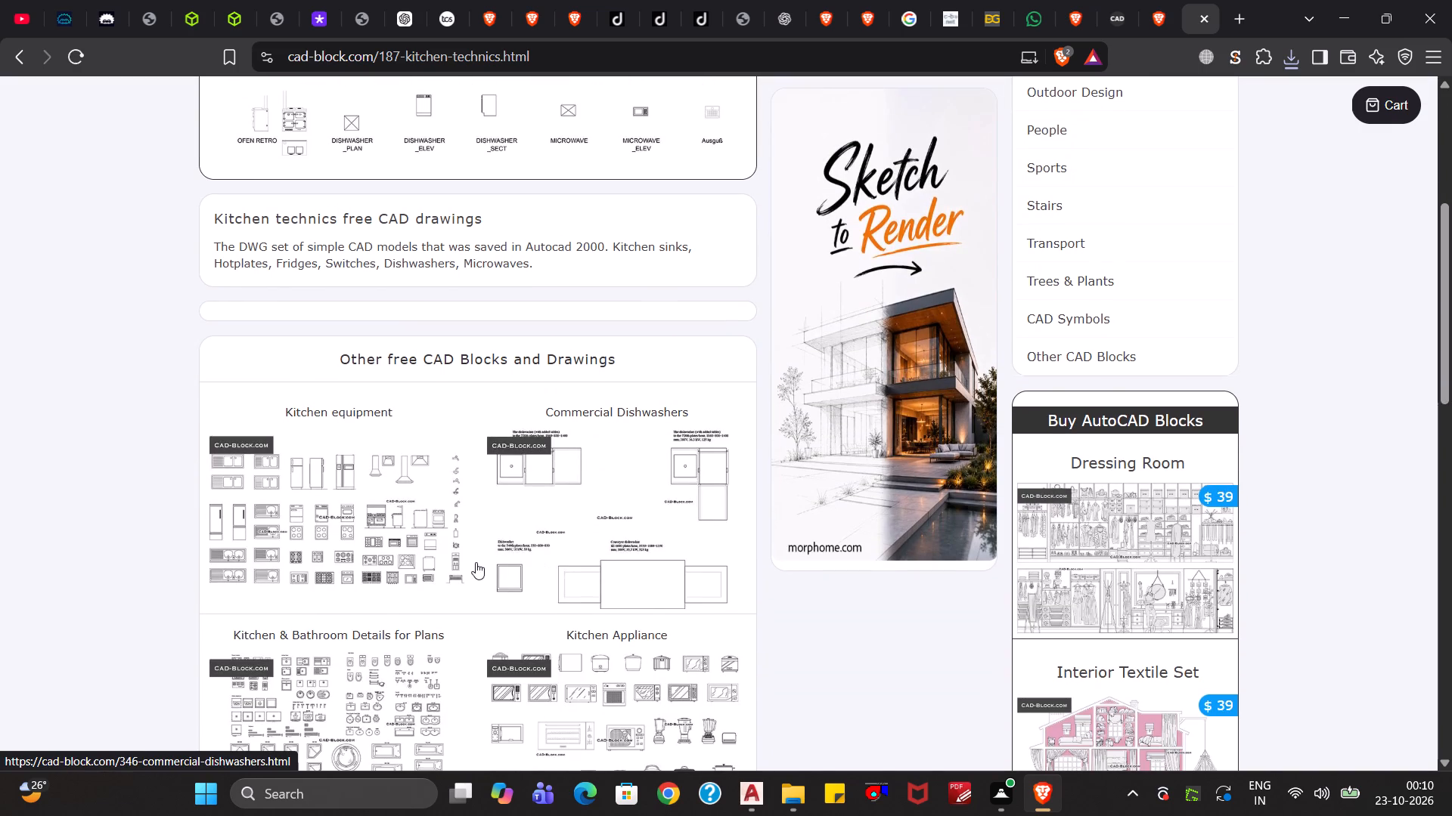
scroll(473, 559, down, 1)
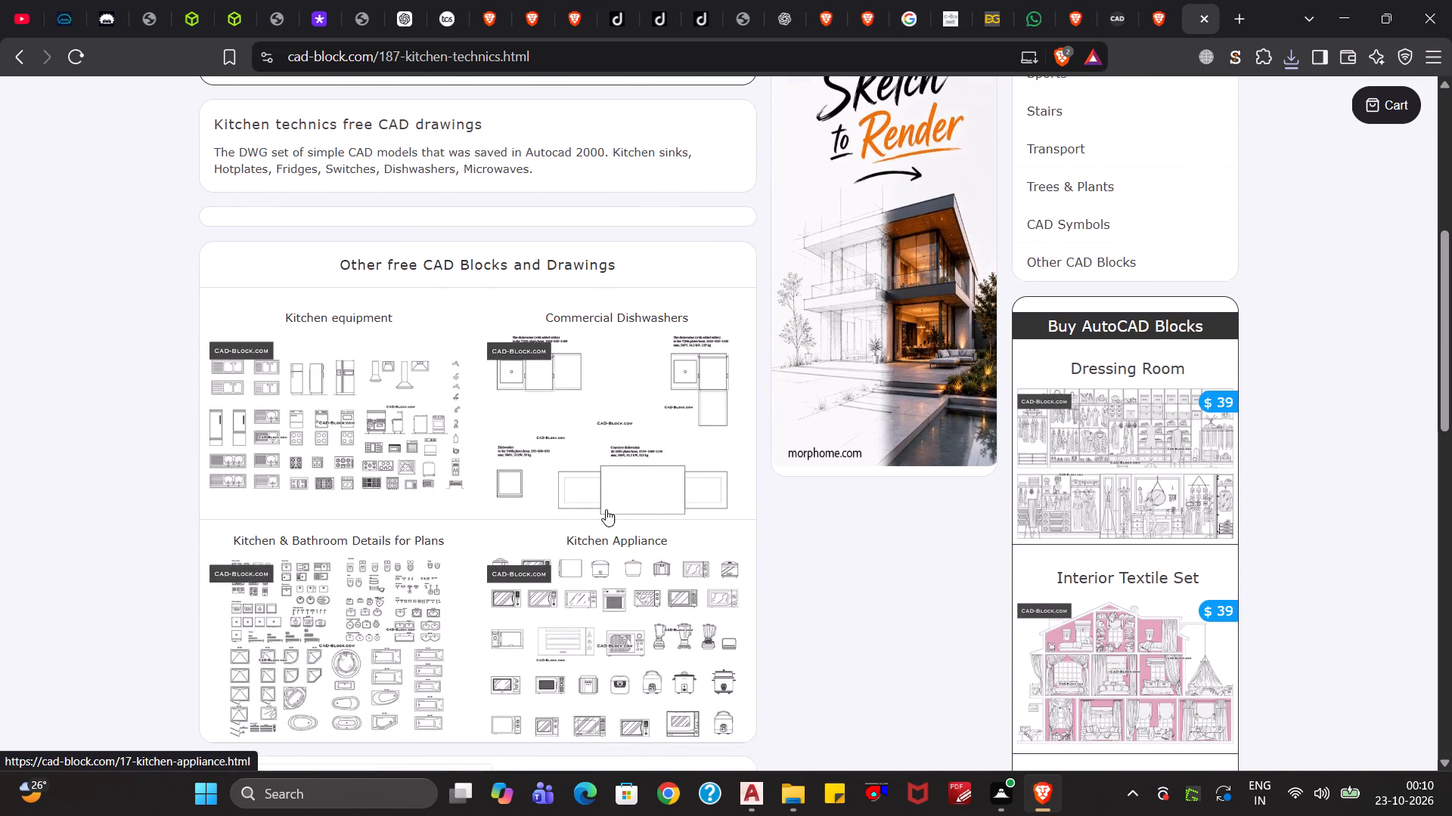
scroll(638, 443, down, 1)
scroll(595, 523, down, 2)
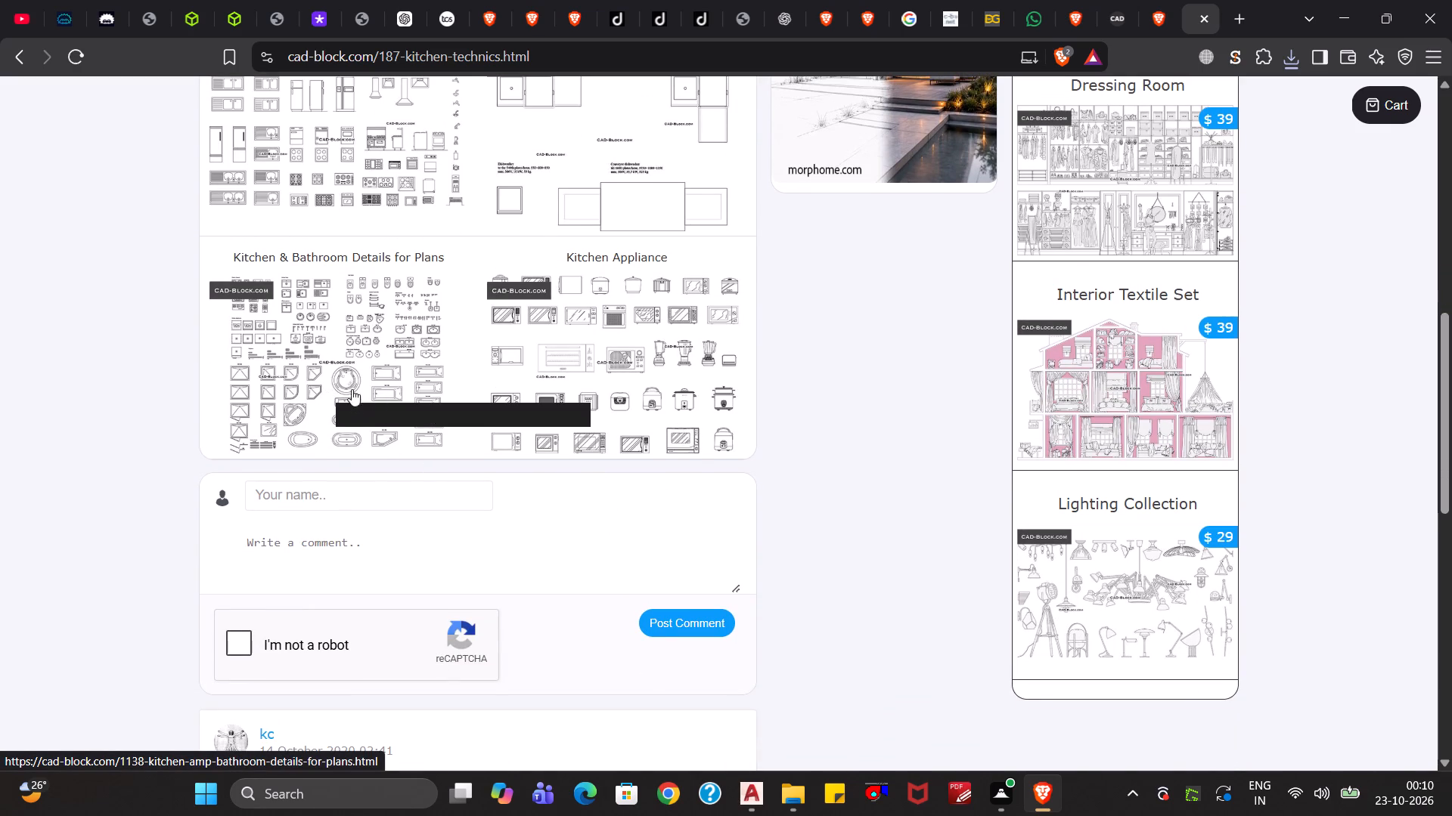
click(368, 372)
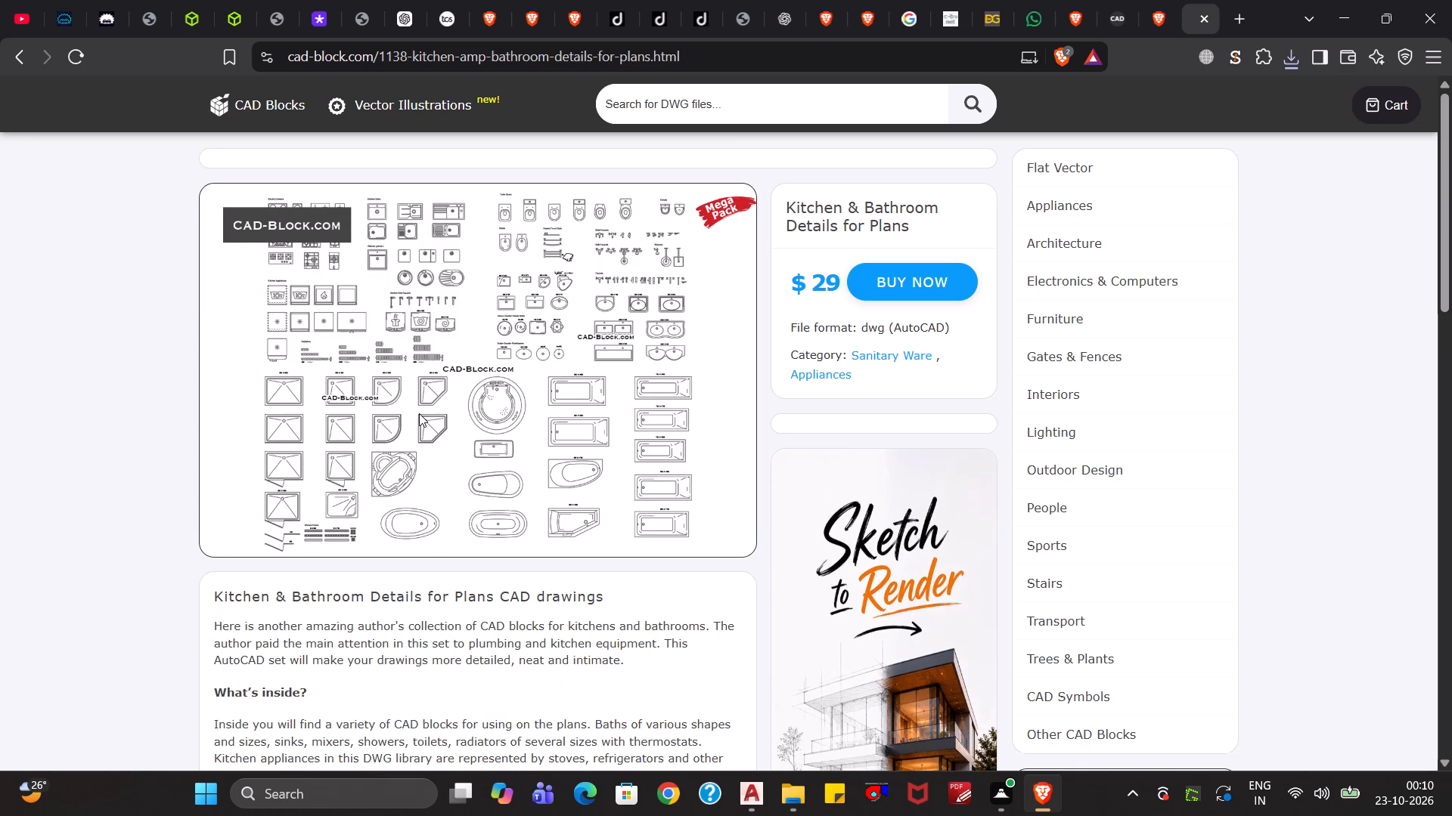
scroll(581, 452, up, 1)
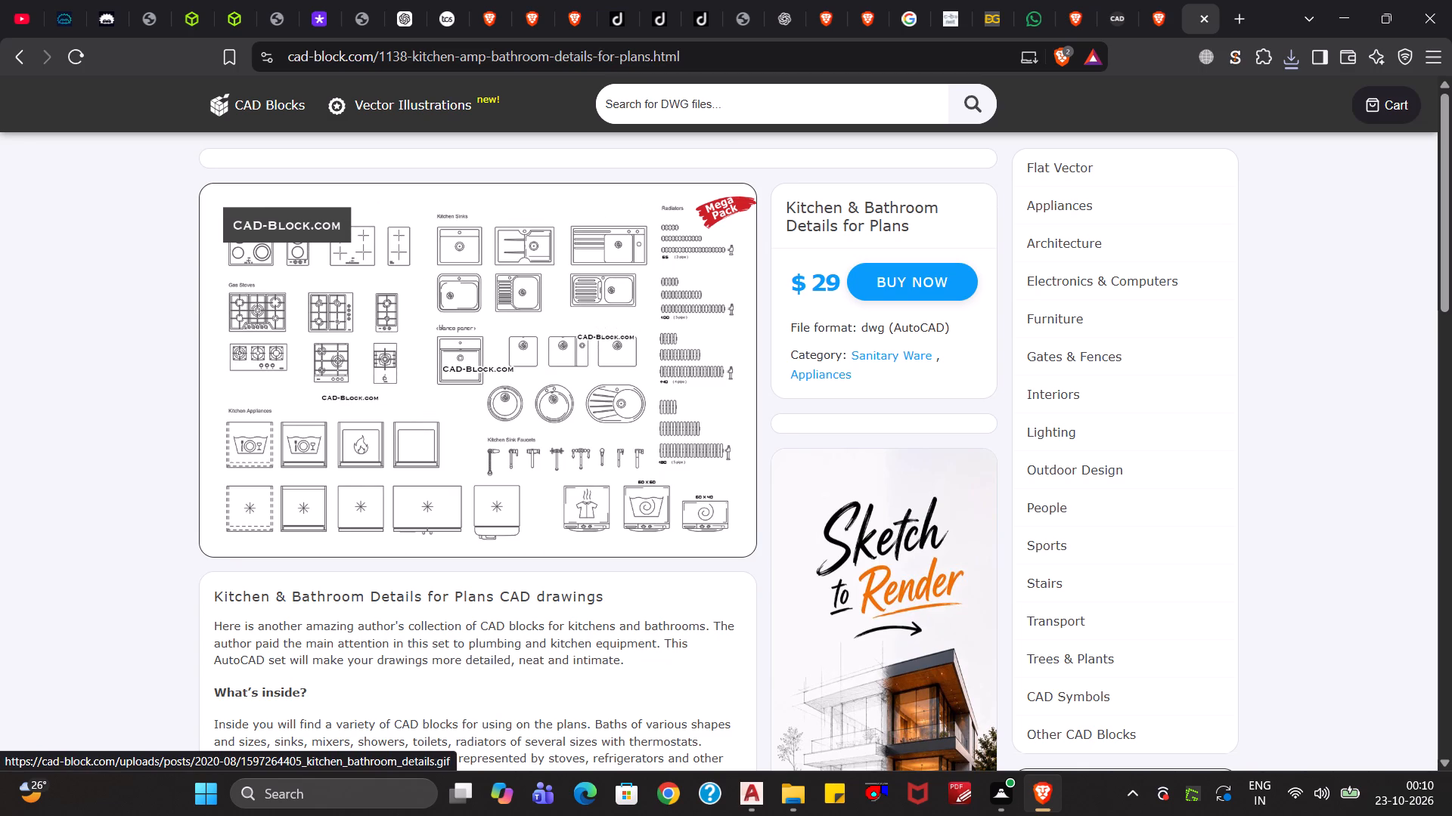
scroll(582, 481, down, 3)
scroll(586, 552, up, 2)
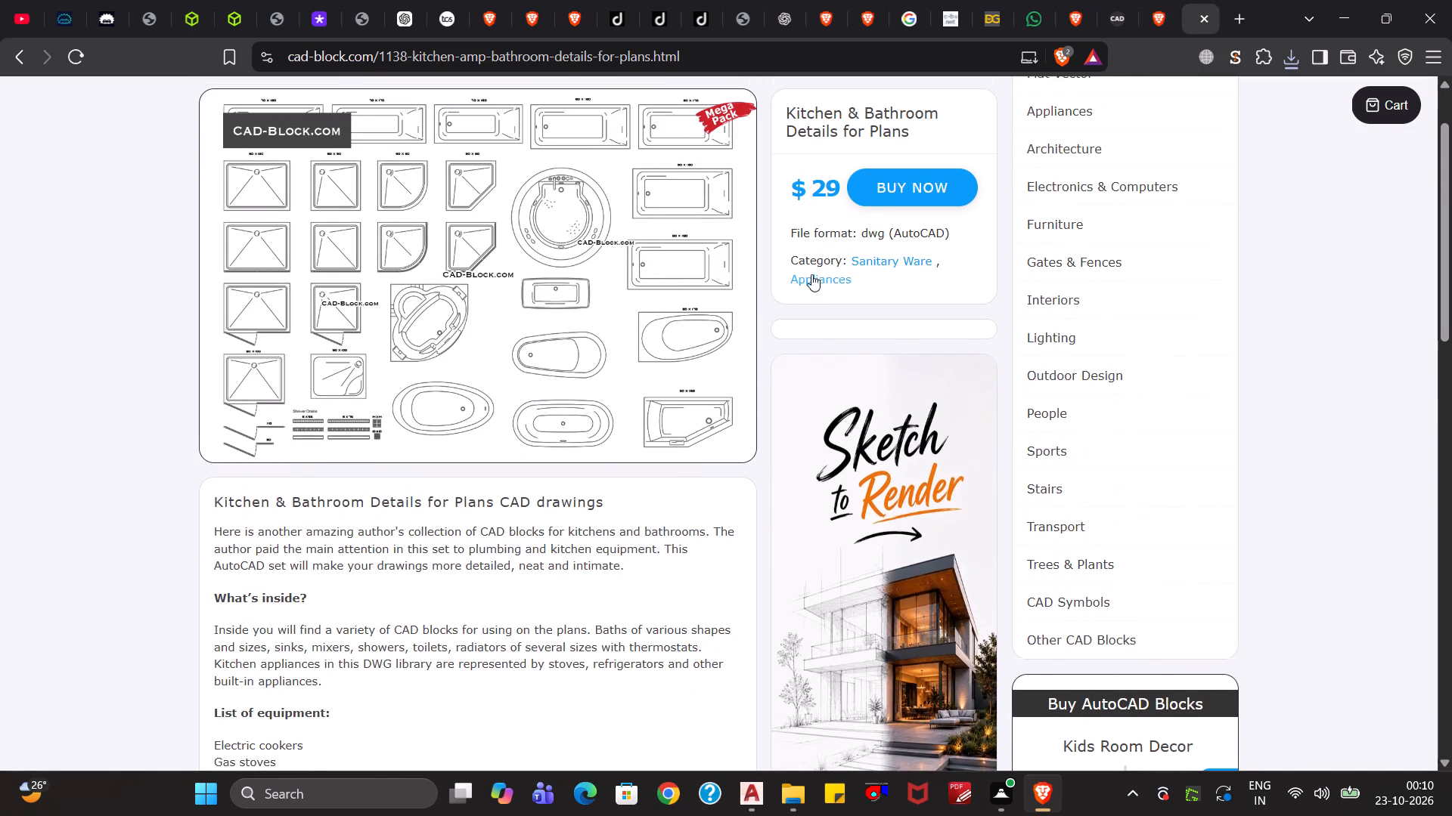
Open the Sanitary Ware category and go to its Toilet Section block set.
click(883, 262)
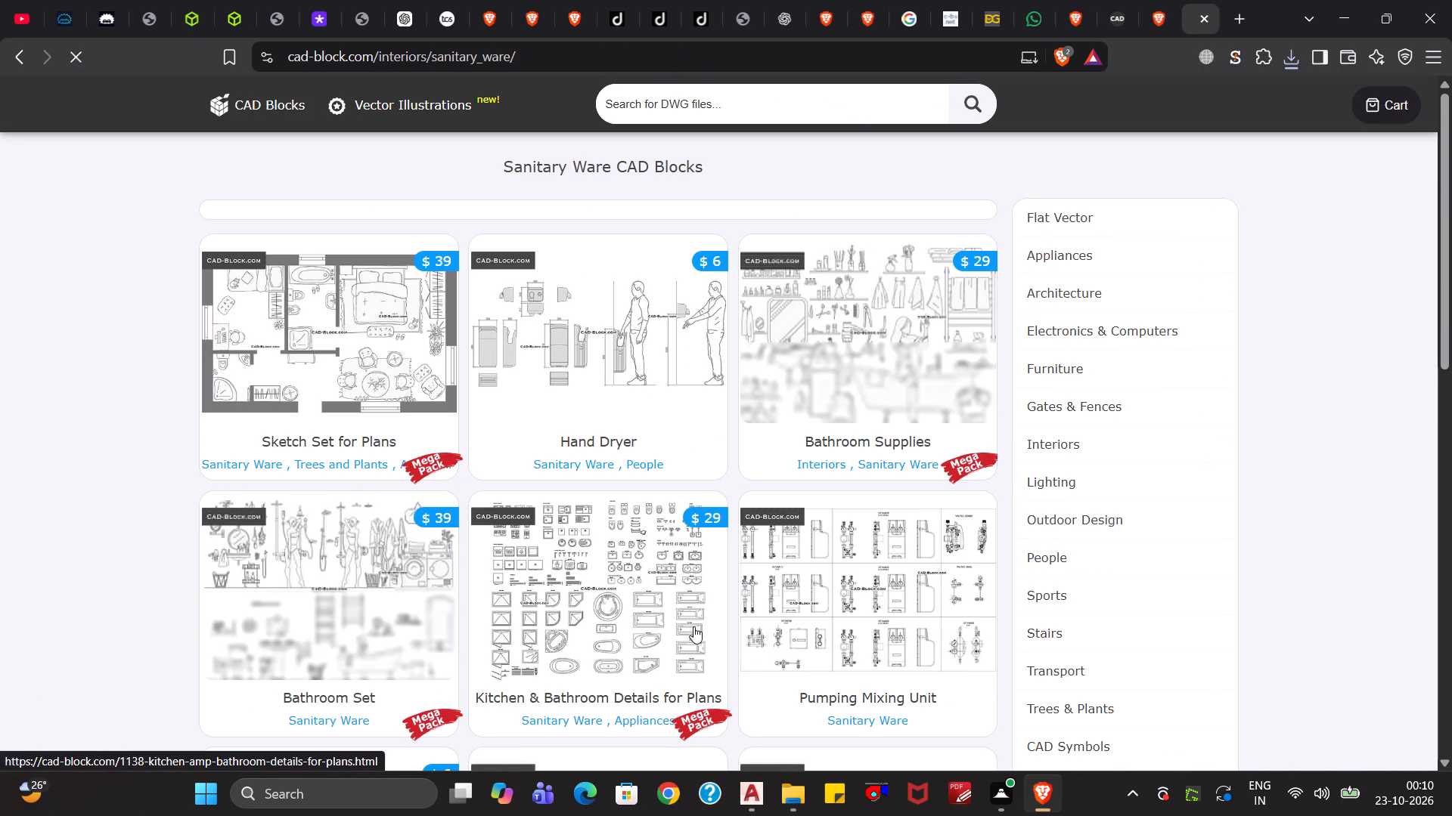
scroll(791, 480, down, 1)
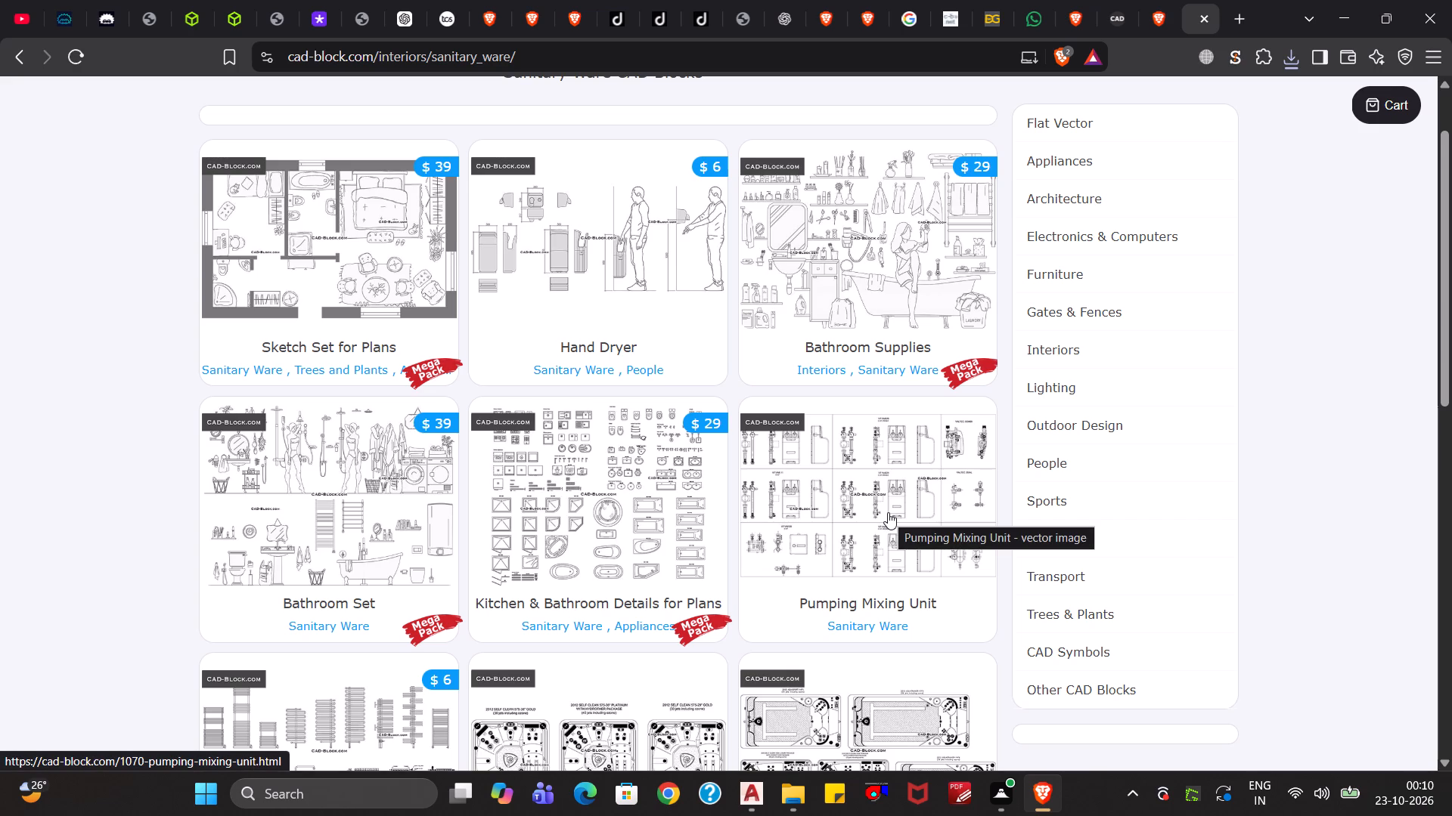
scroll(888, 512, down, 2)
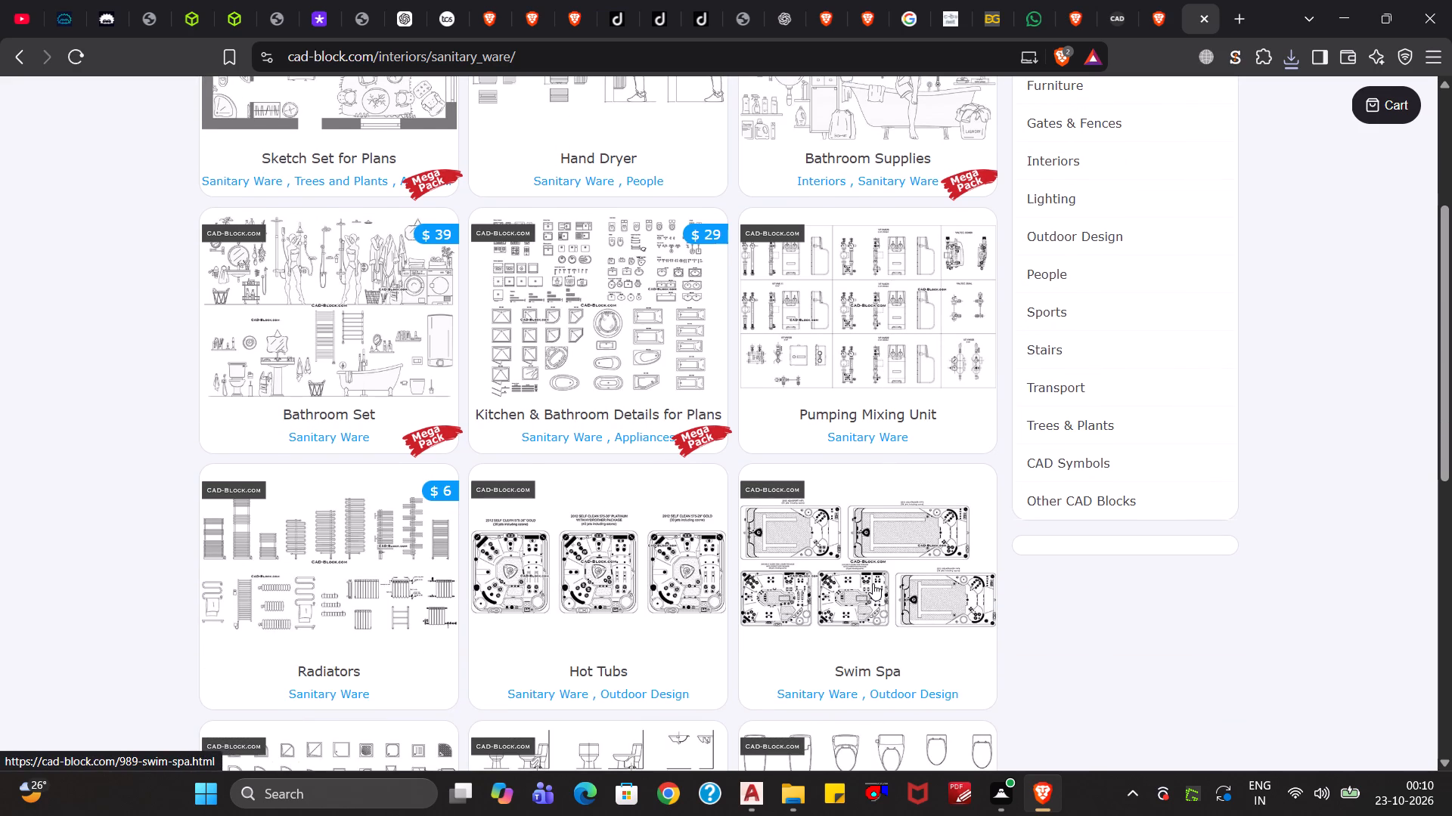
scroll(873, 583, down, 3)
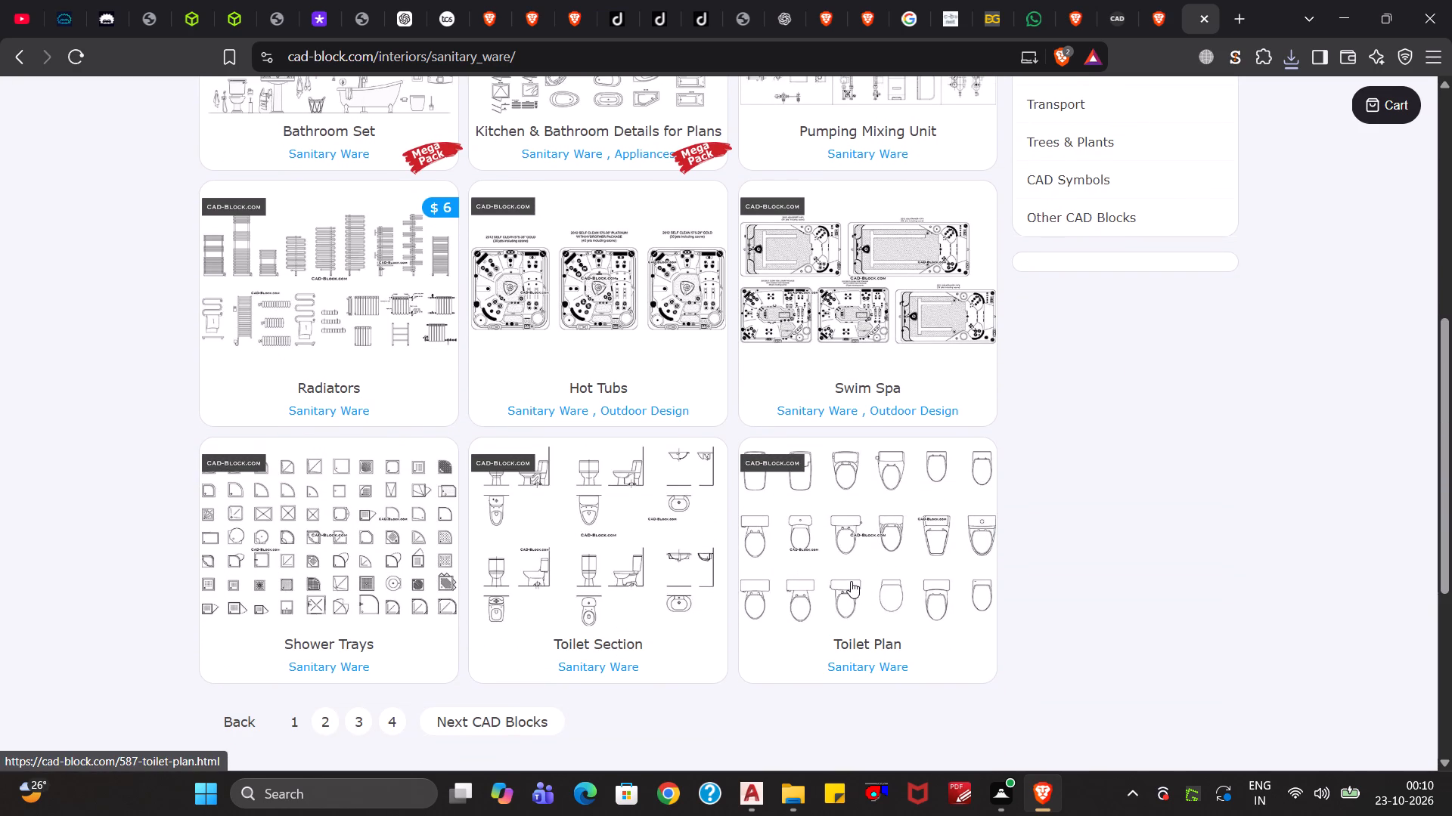
click(636, 535)
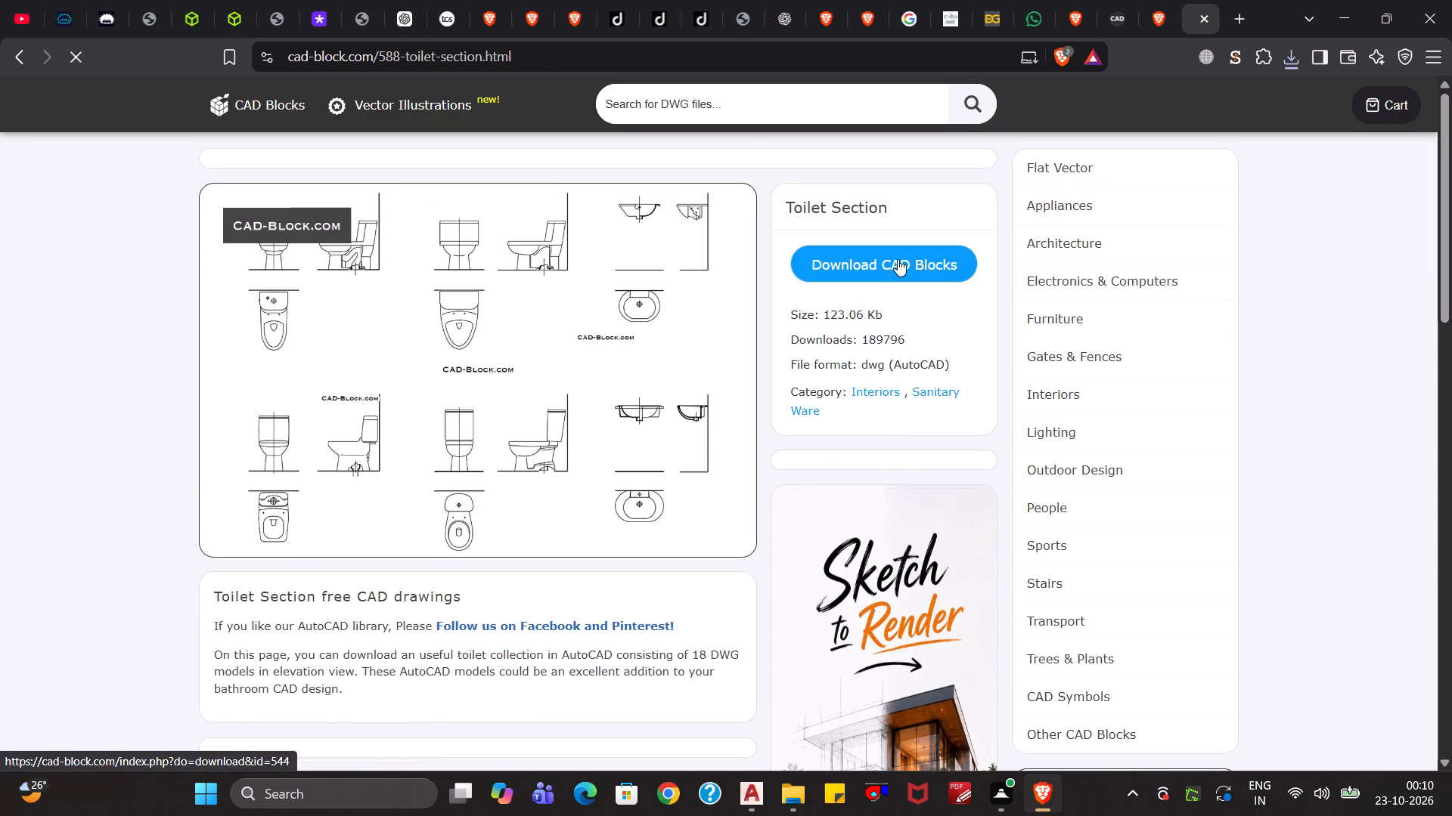
Download the Toilet Section blocks into the WC_Toilet folder inside Blocks as "toilet-section" and return to the Sanitary Ware list.
click(896, 263)
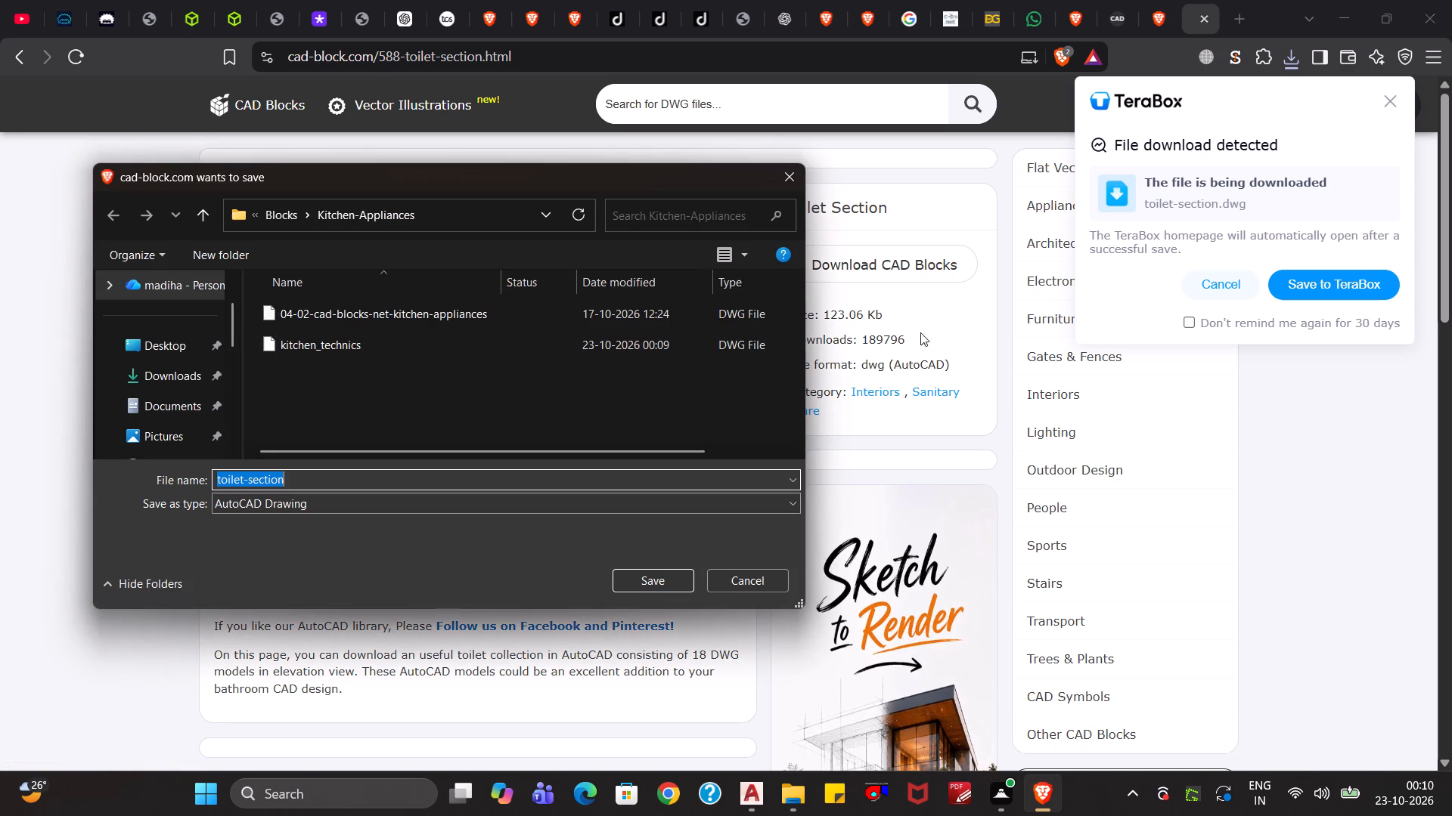
click(273, 209)
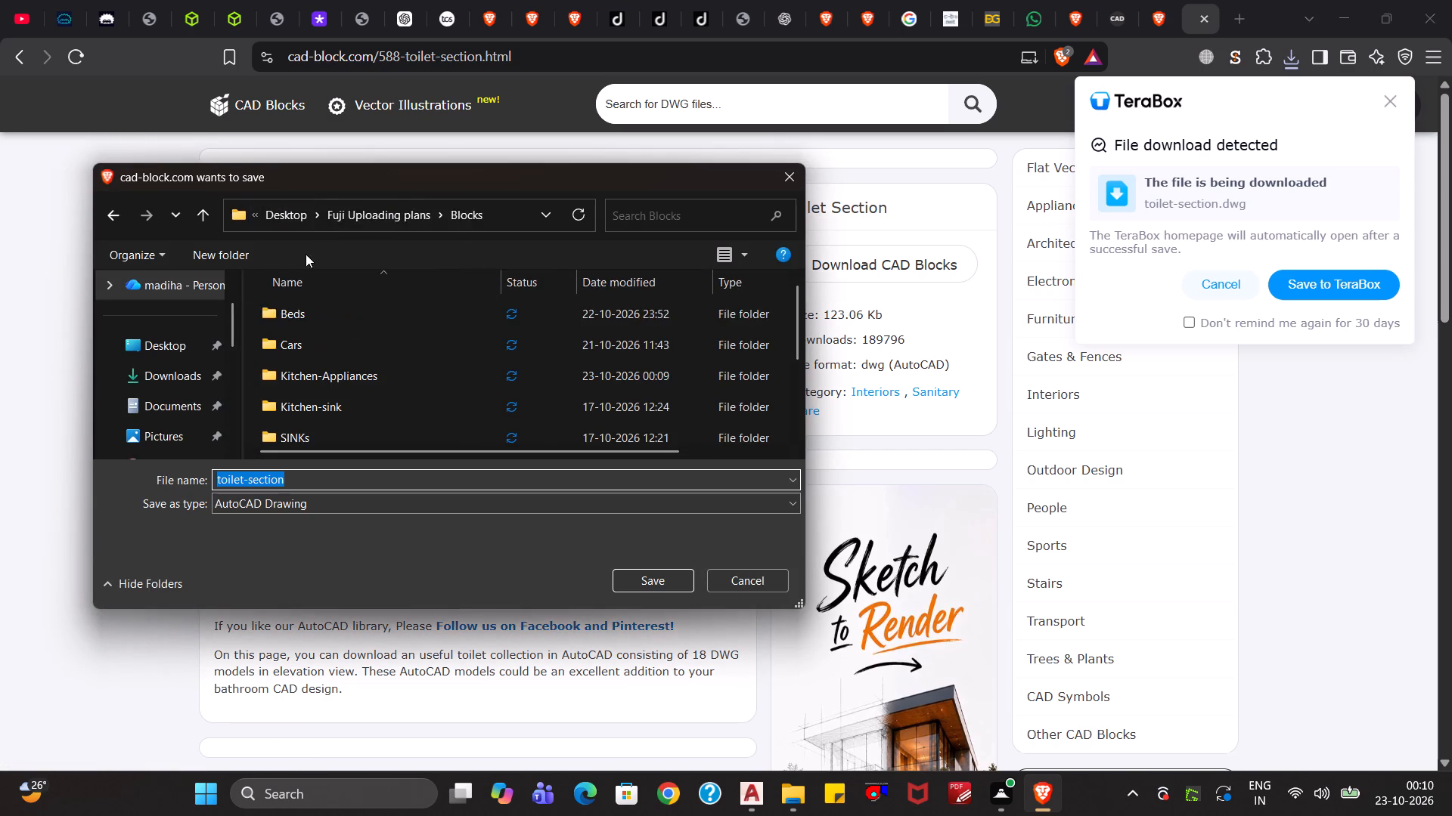
scroll(374, 392, down, 3)
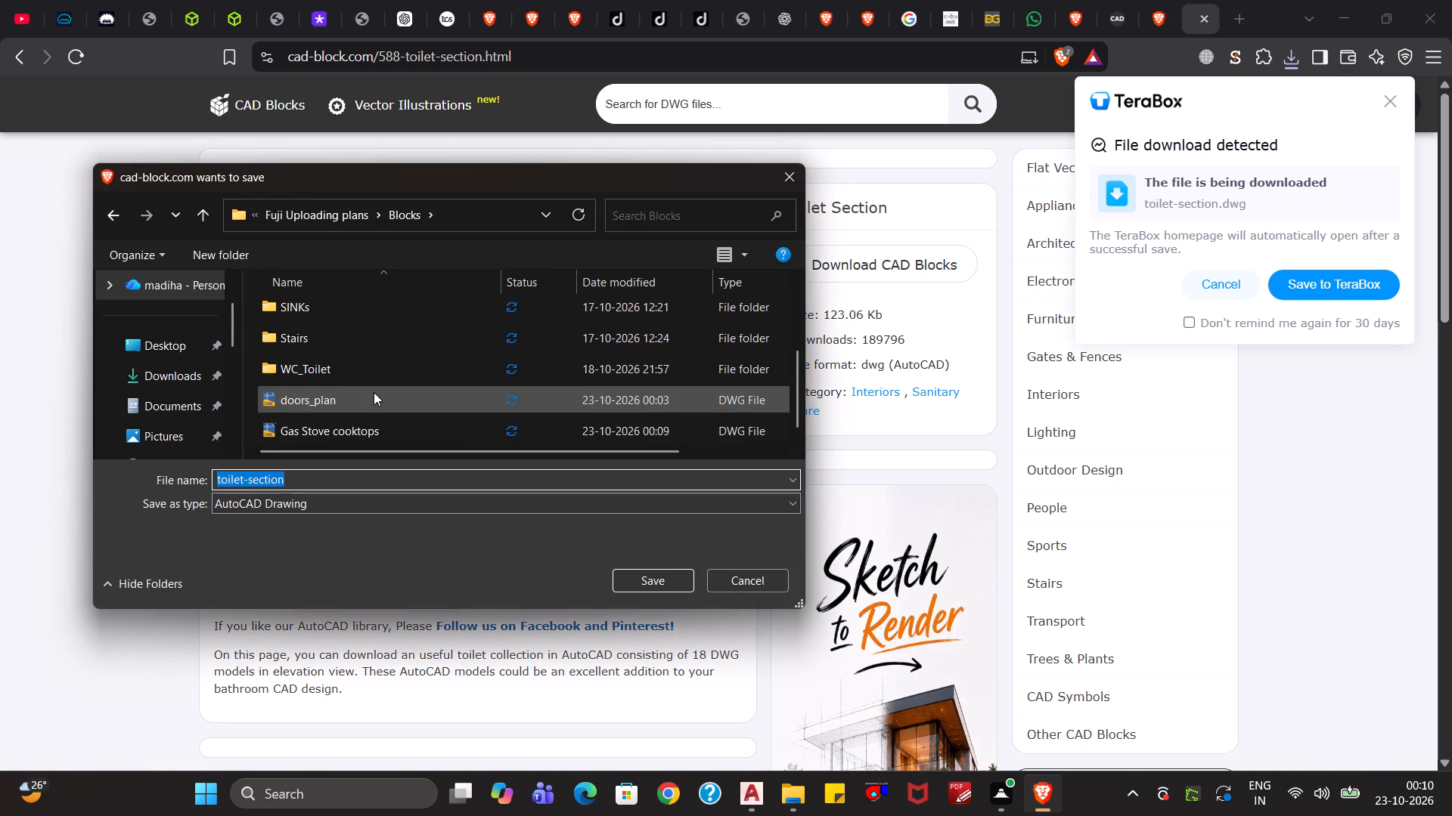
double_click(348, 372)
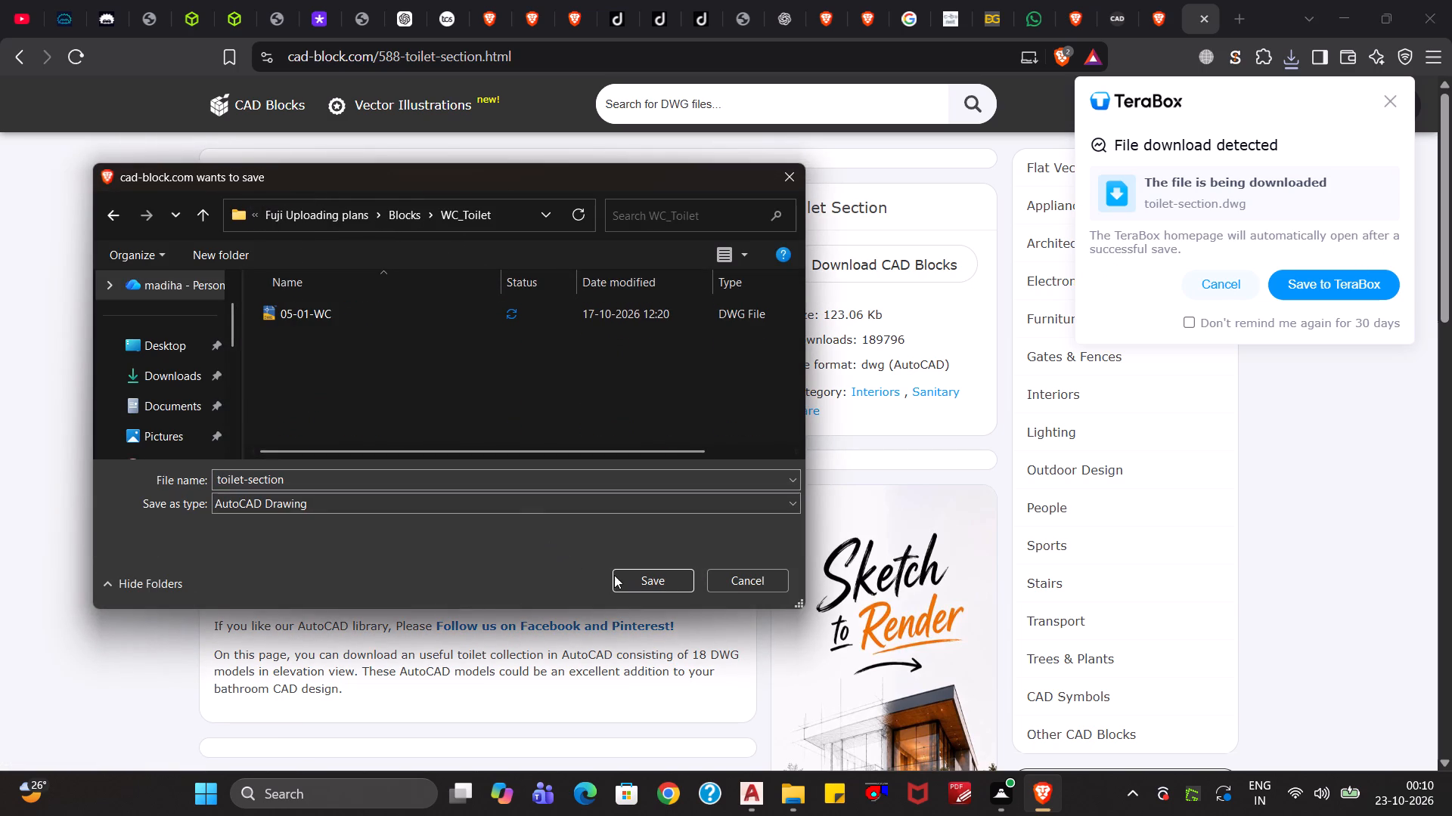
click(635, 576)
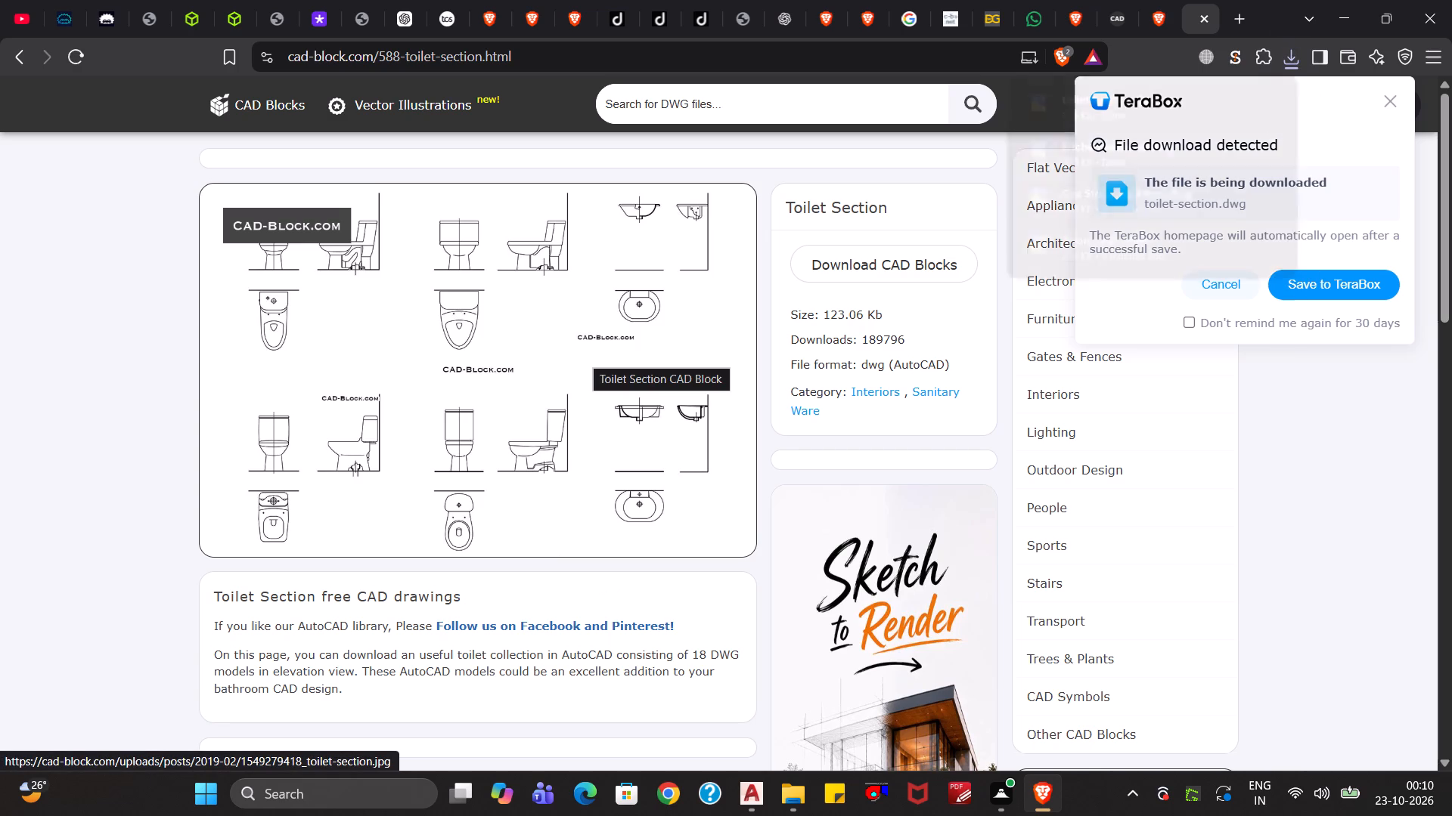
key(alt+Left)
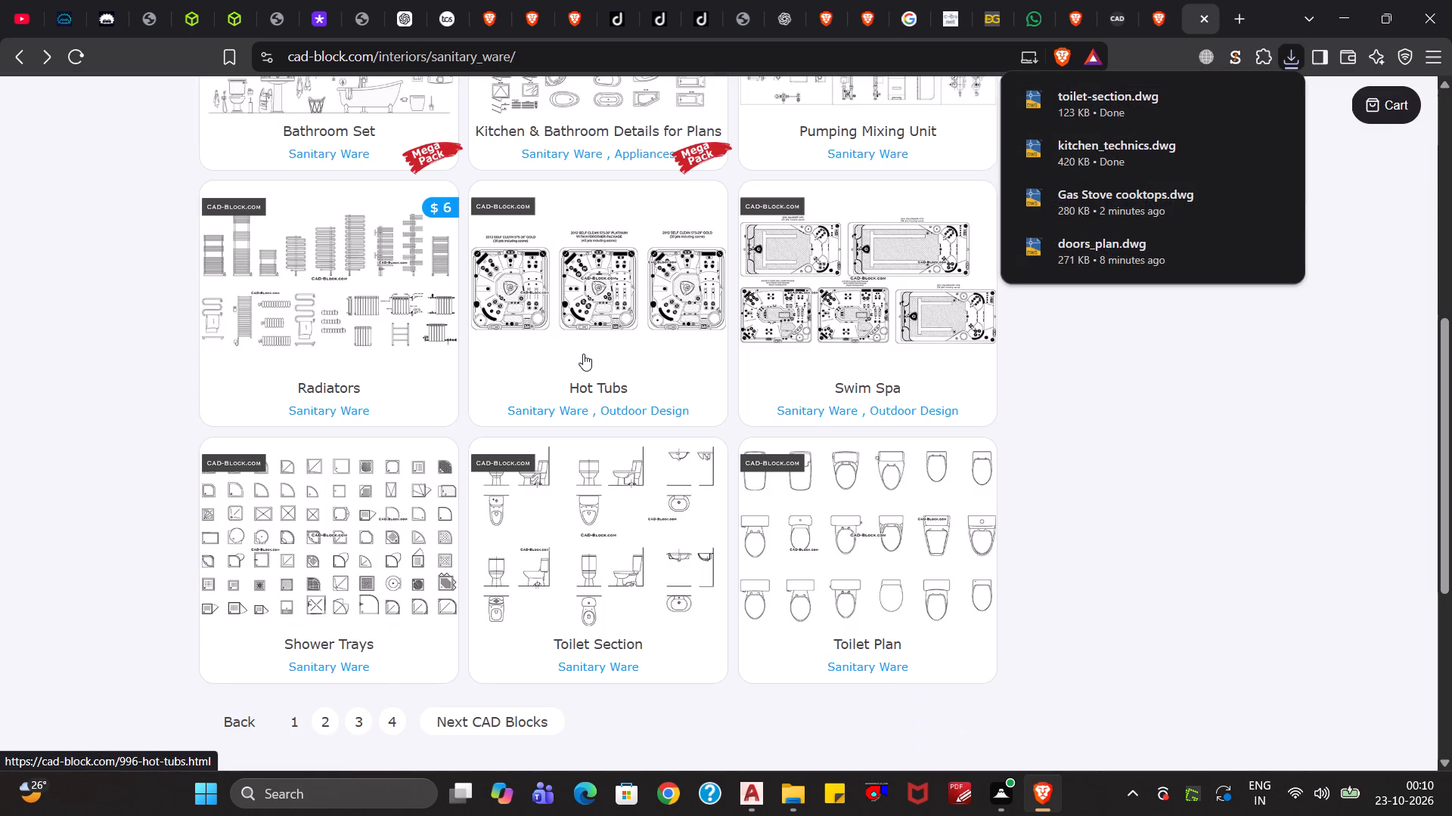
Open the Shower Trays set, download it into the WC_Toilet folder as "shower-trays" and return to the Sanitary Ware list.
click(396, 569)
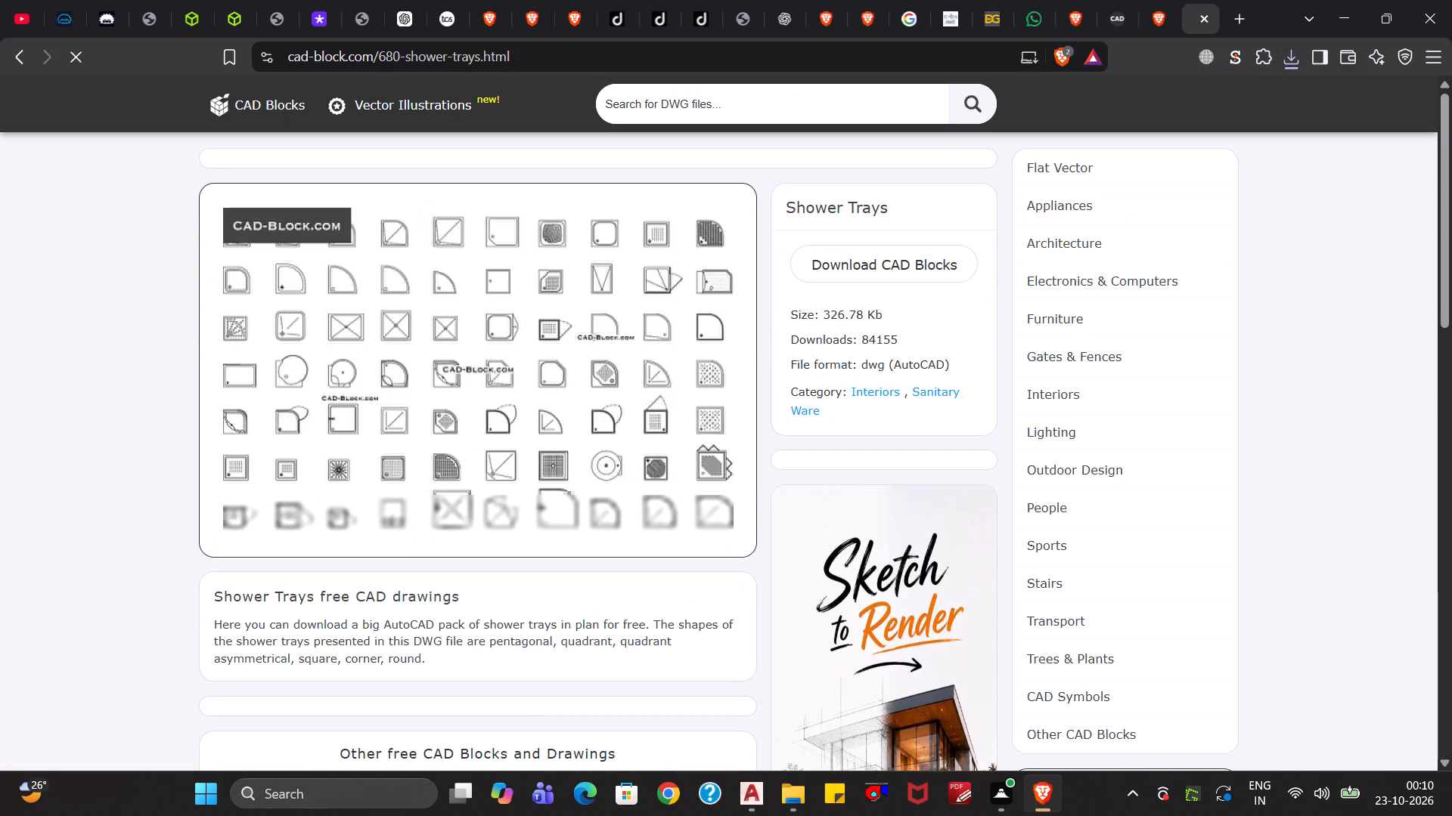
click(874, 266)
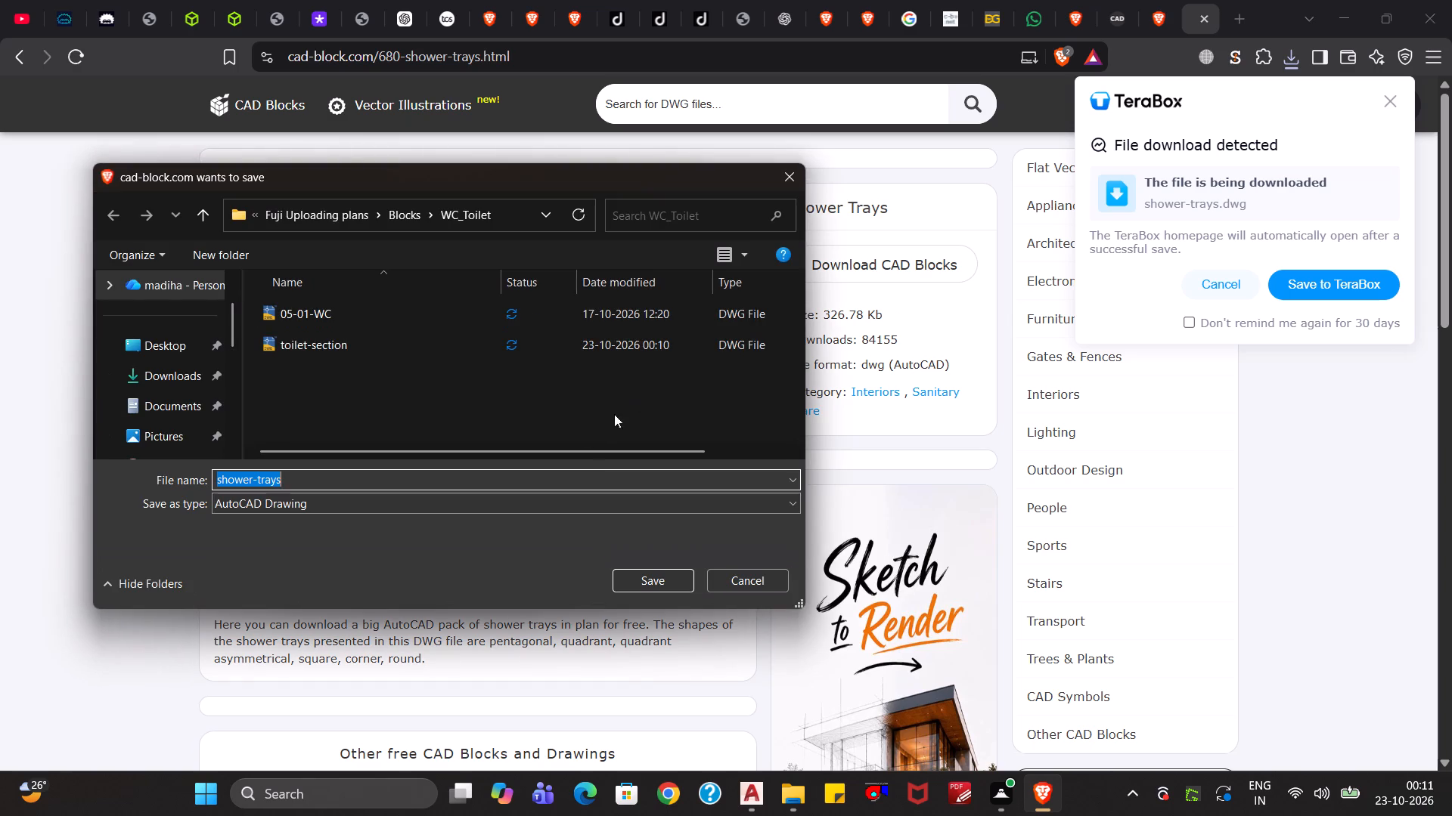
click(620, 413)
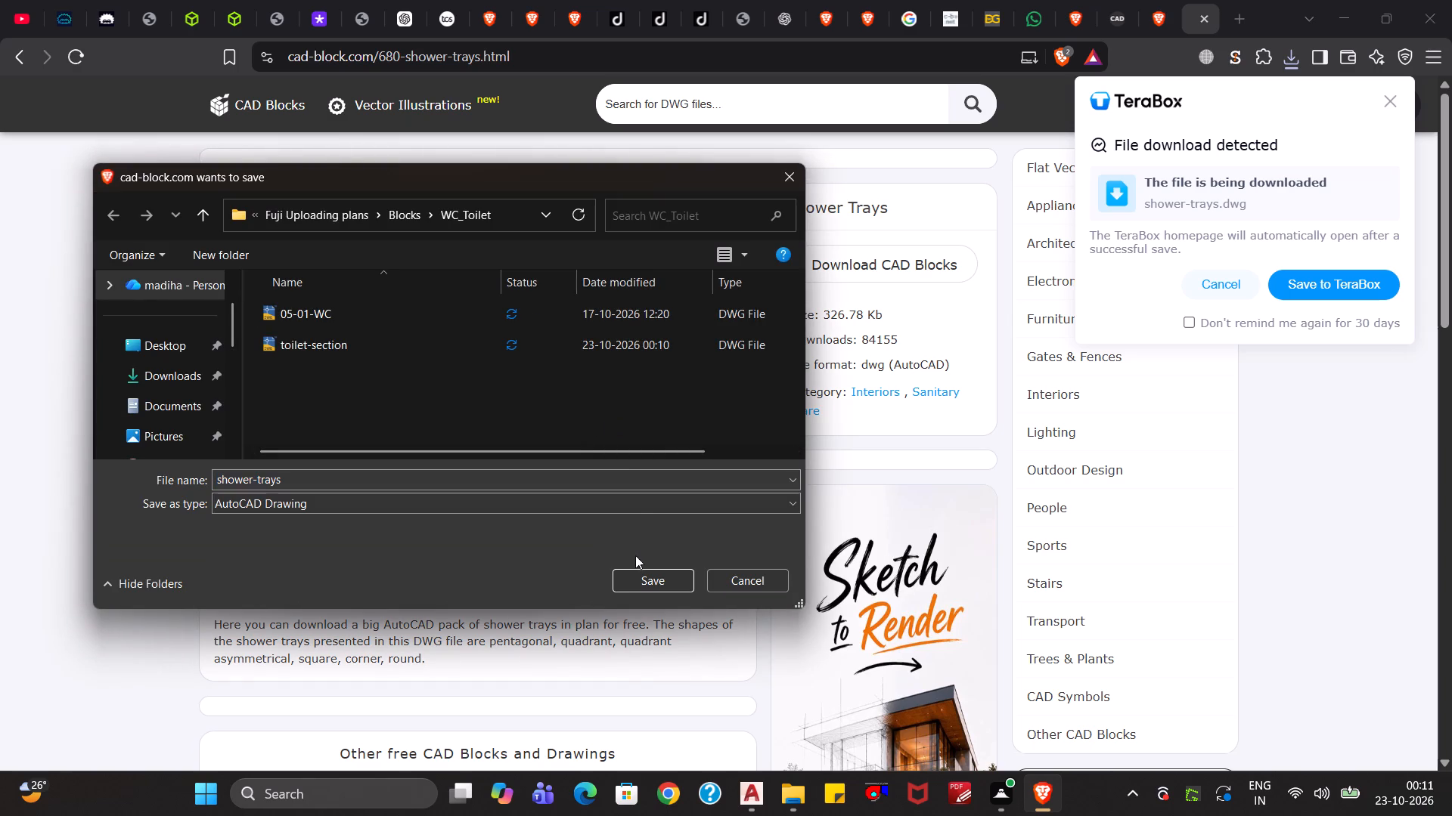
click(629, 580)
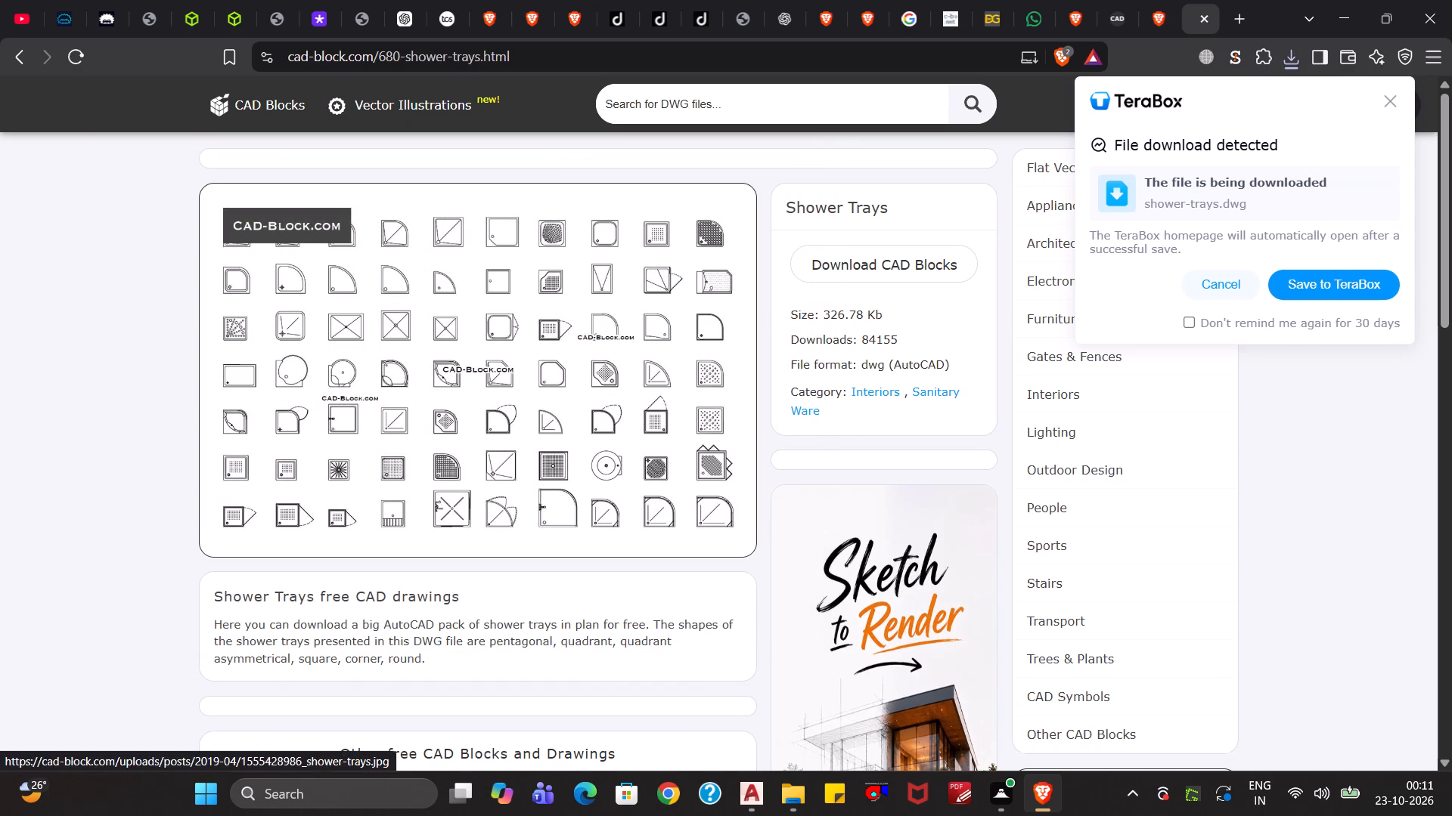
key(alt+Left)
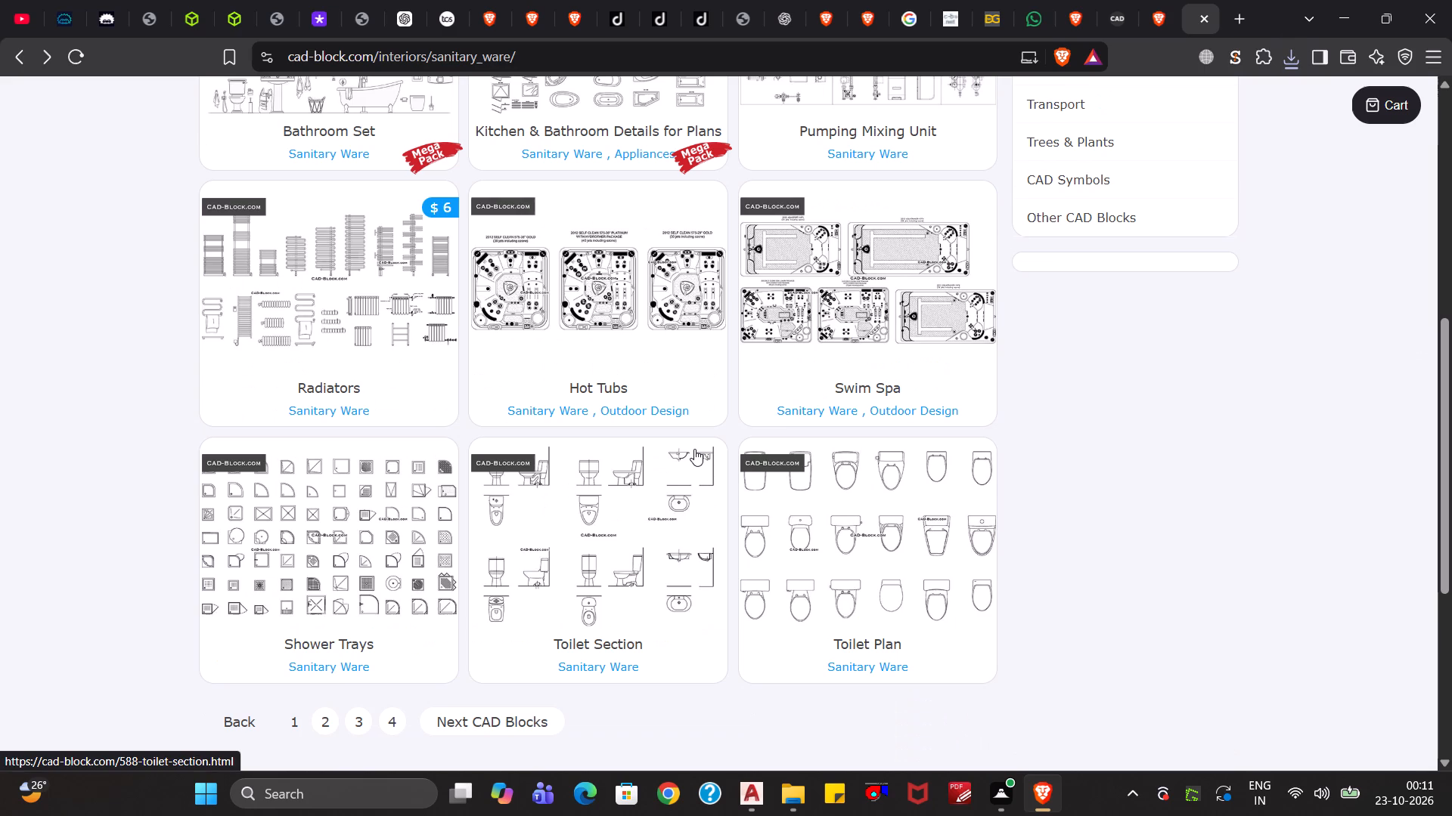
Open the Toilet Plan set, download it into the WC_Toilet folder as "toilet-plan" and return to the Sanitary Ware list.
click(935, 543)
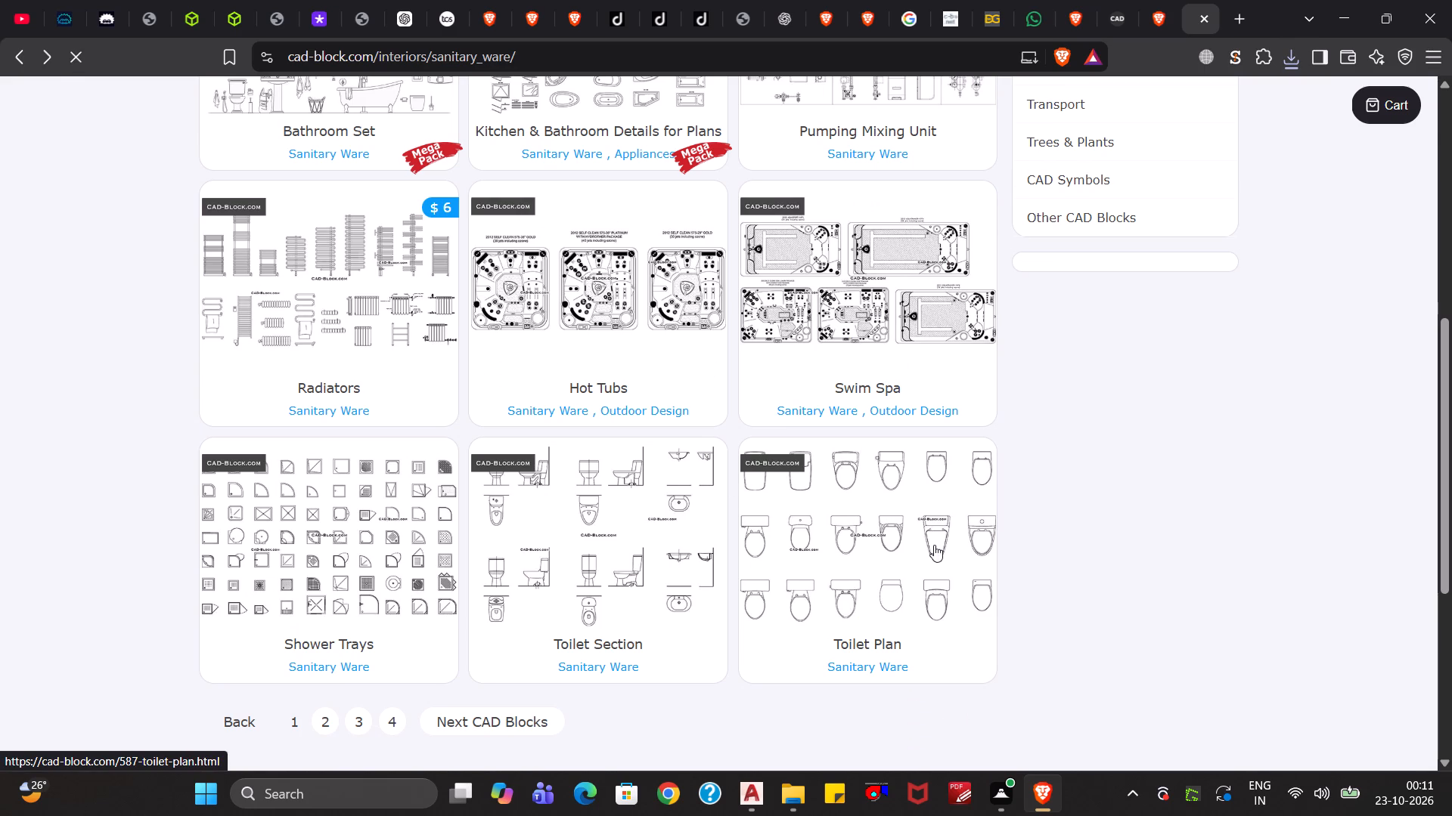
click(920, 255)
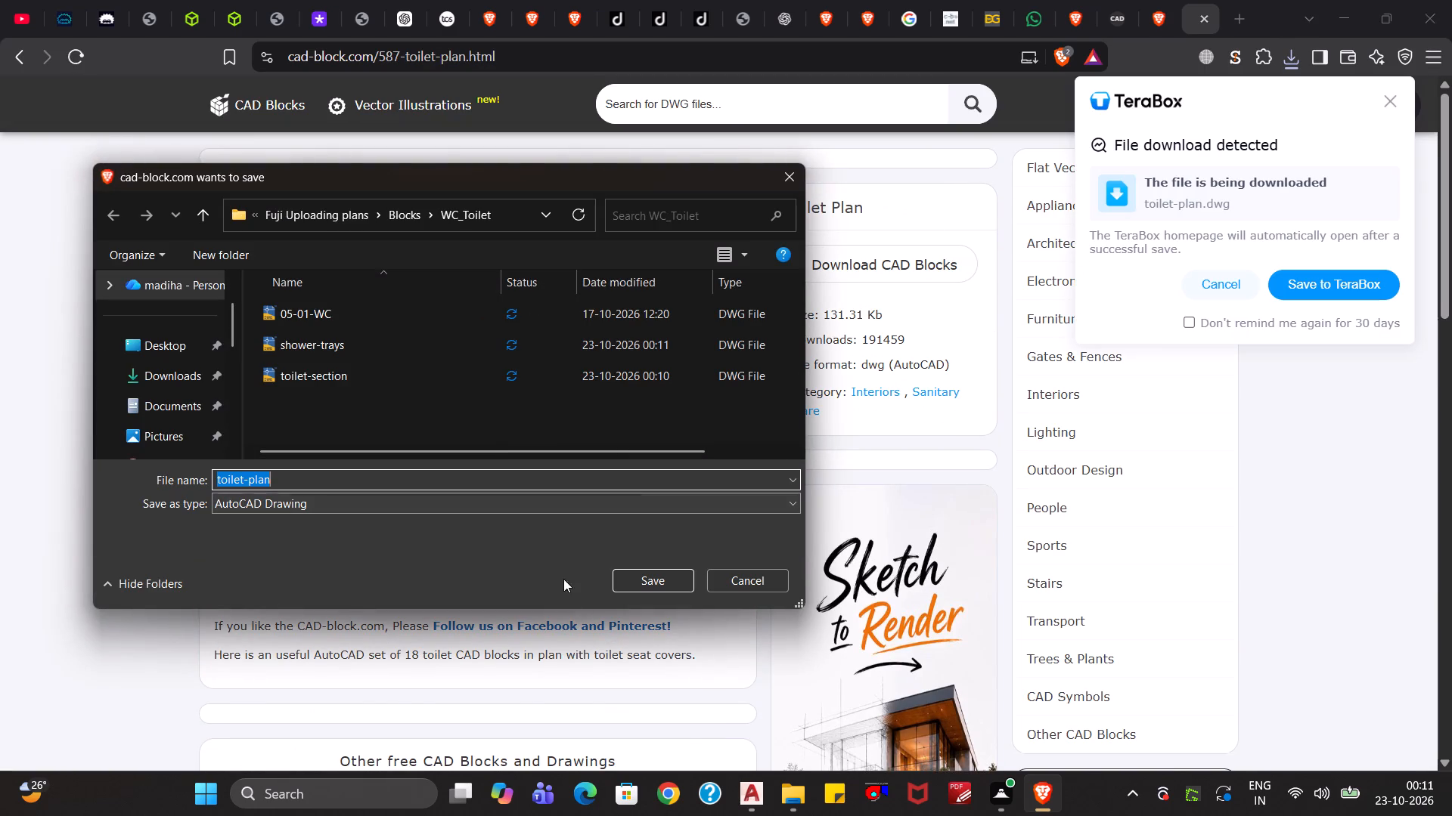
click(649, 579)
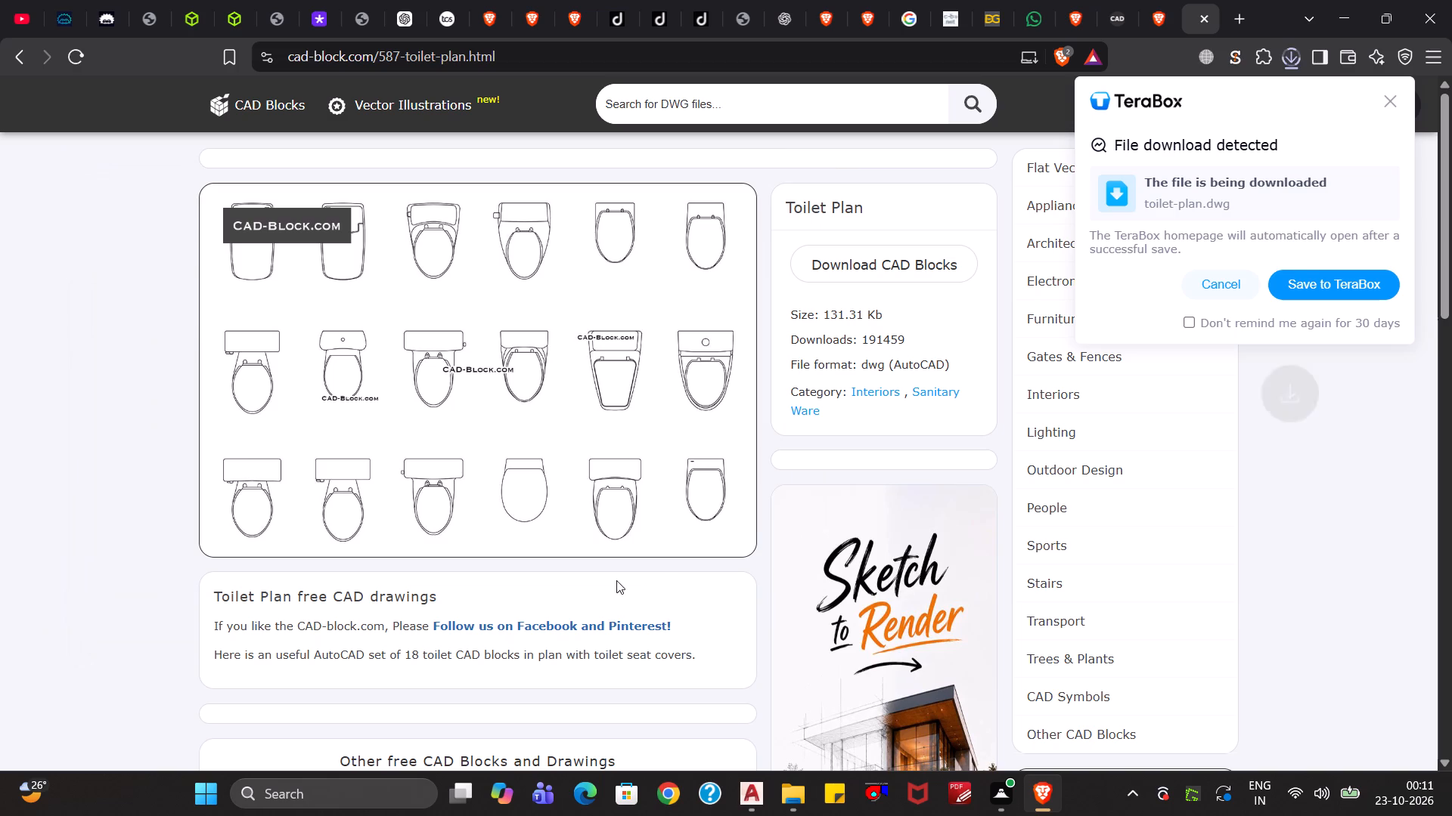
key(alt+Left)
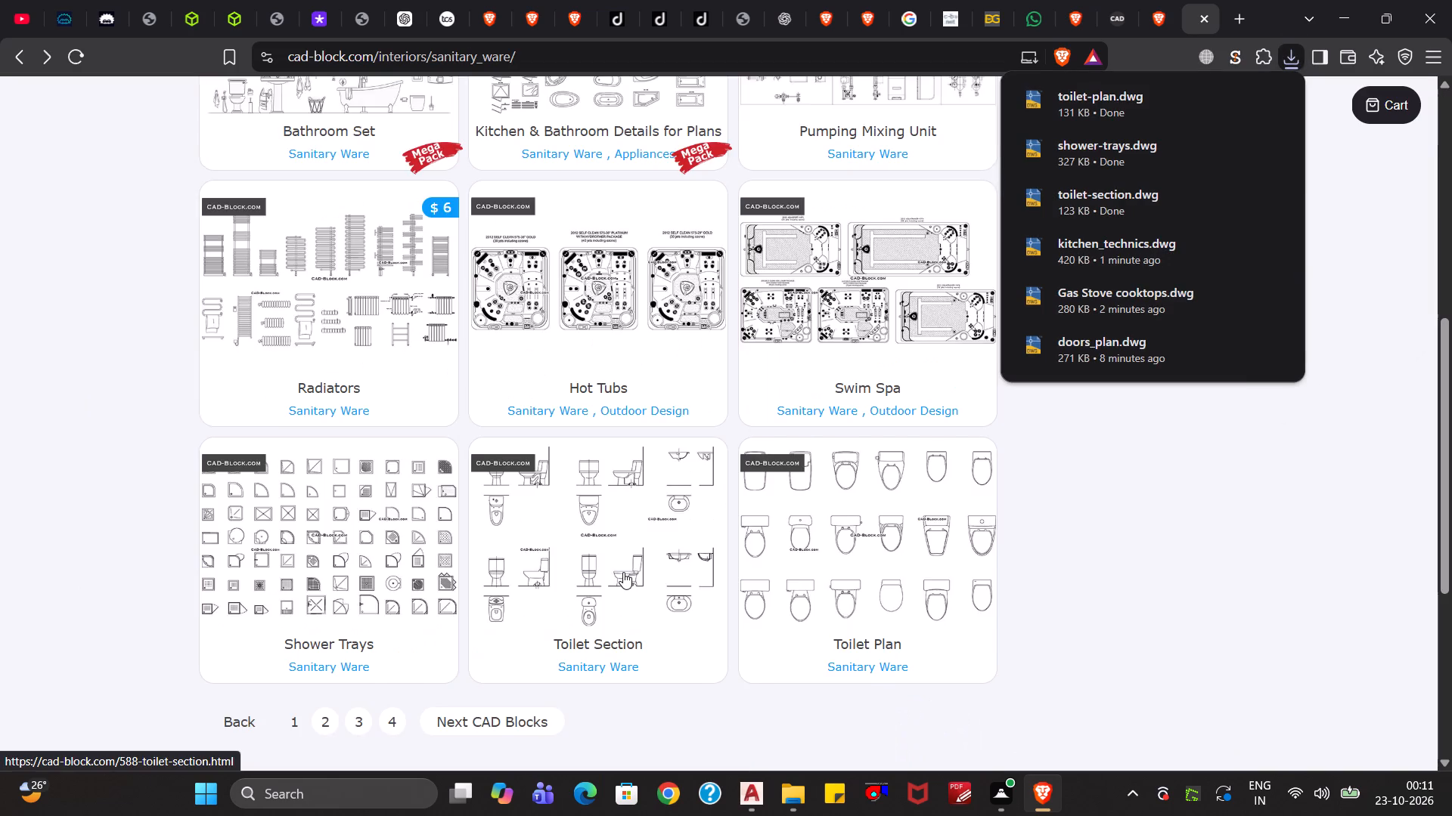
From page 2 of the Sanitary Ware list, download the Washbasins in Plan set into the Blocks folder as "washbasins-in-plan".
scroll(623, 572, down, 1)
click(334, 632)
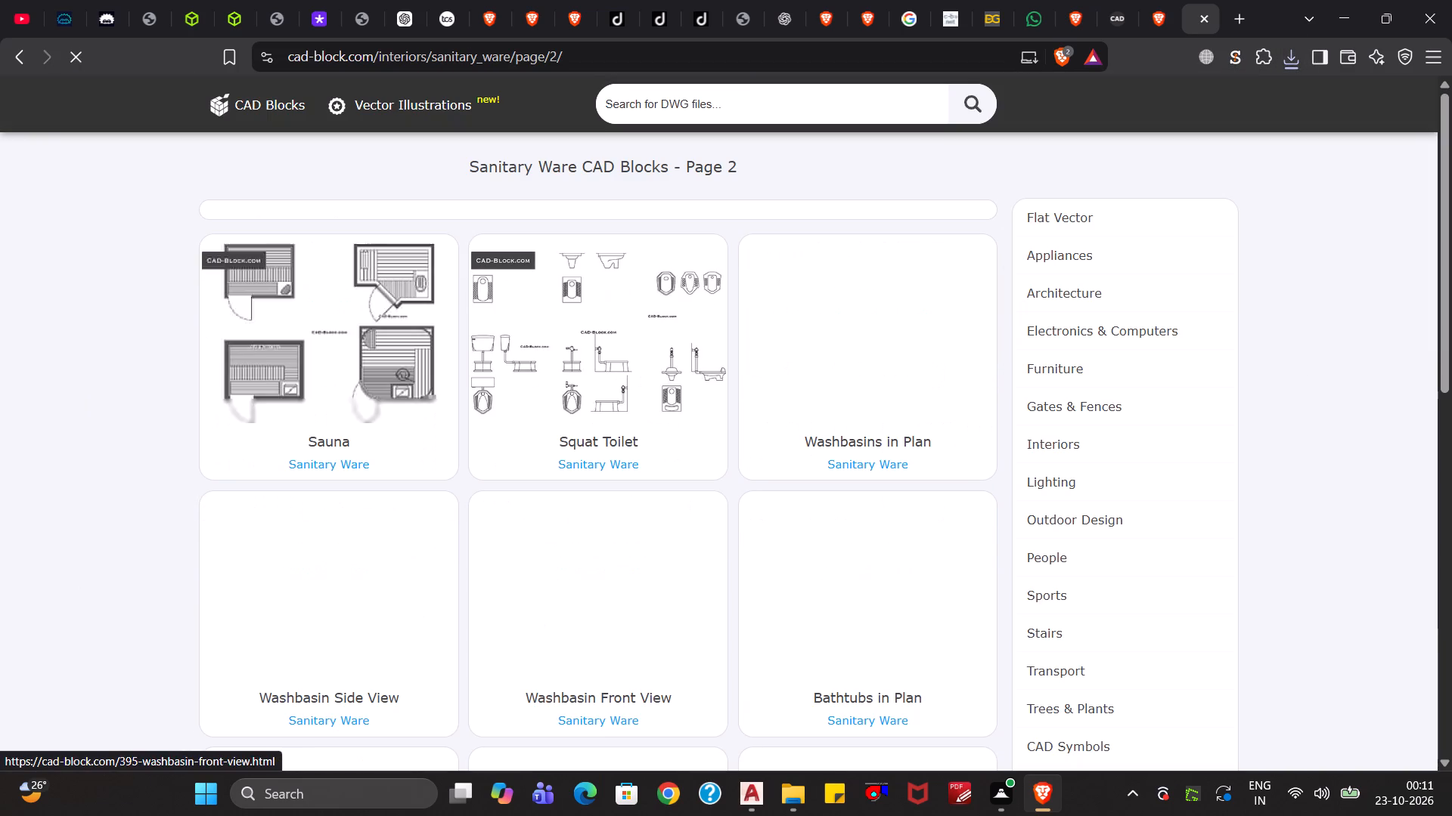
scroll(551, 481, up, 2)
scroll(392, 405, up, 2)
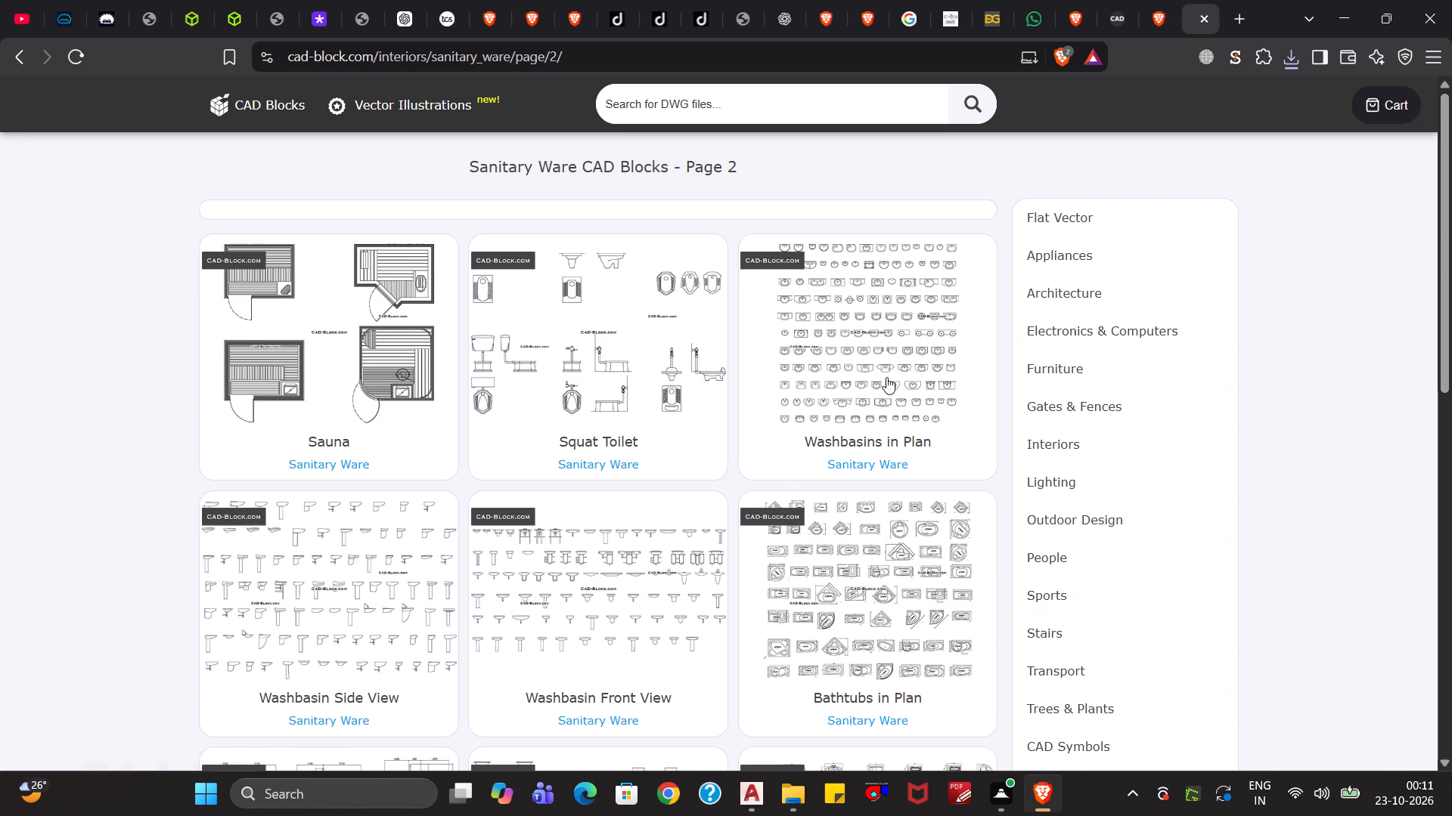
click(879, 355)
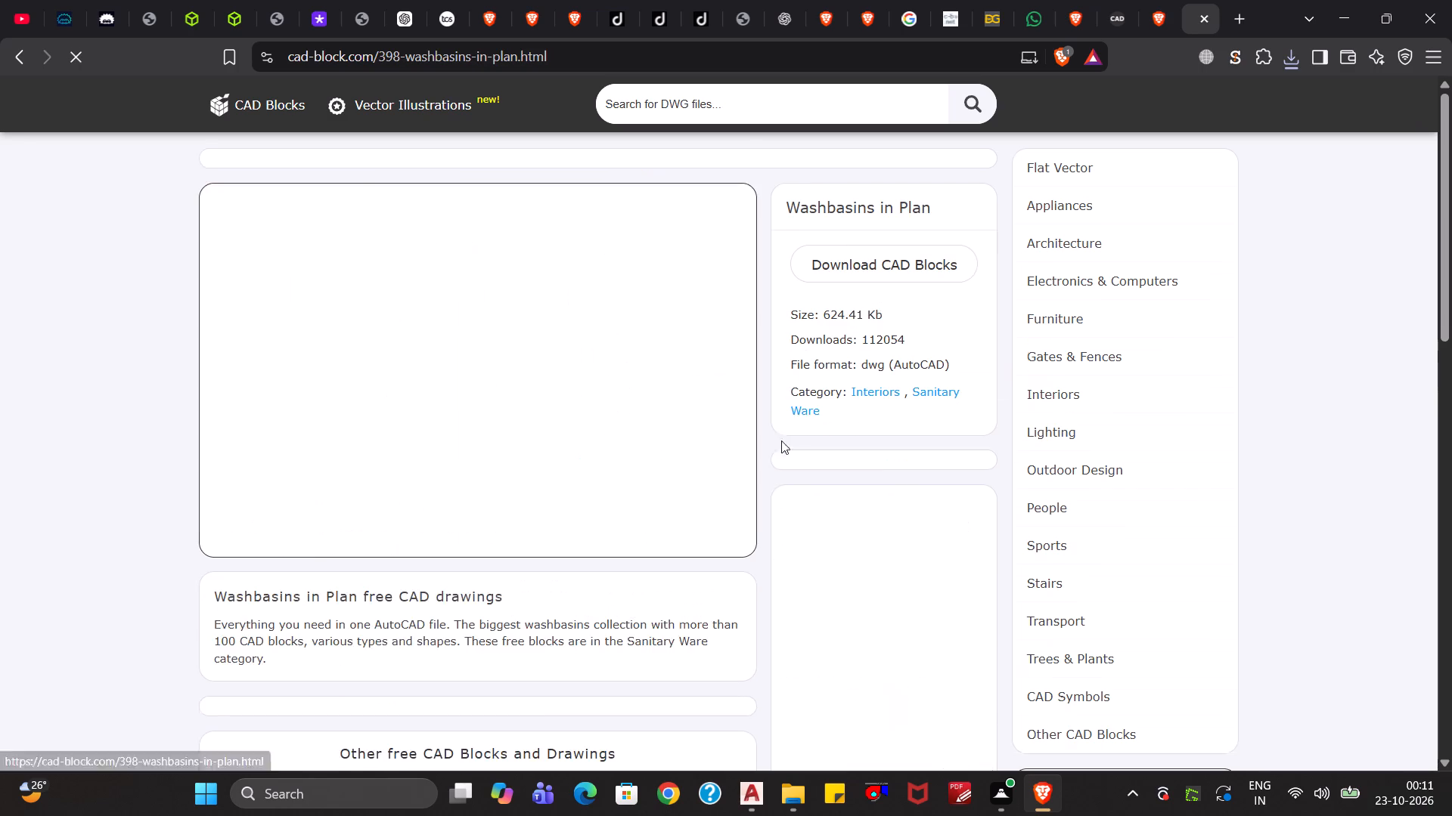
click(849, 257)
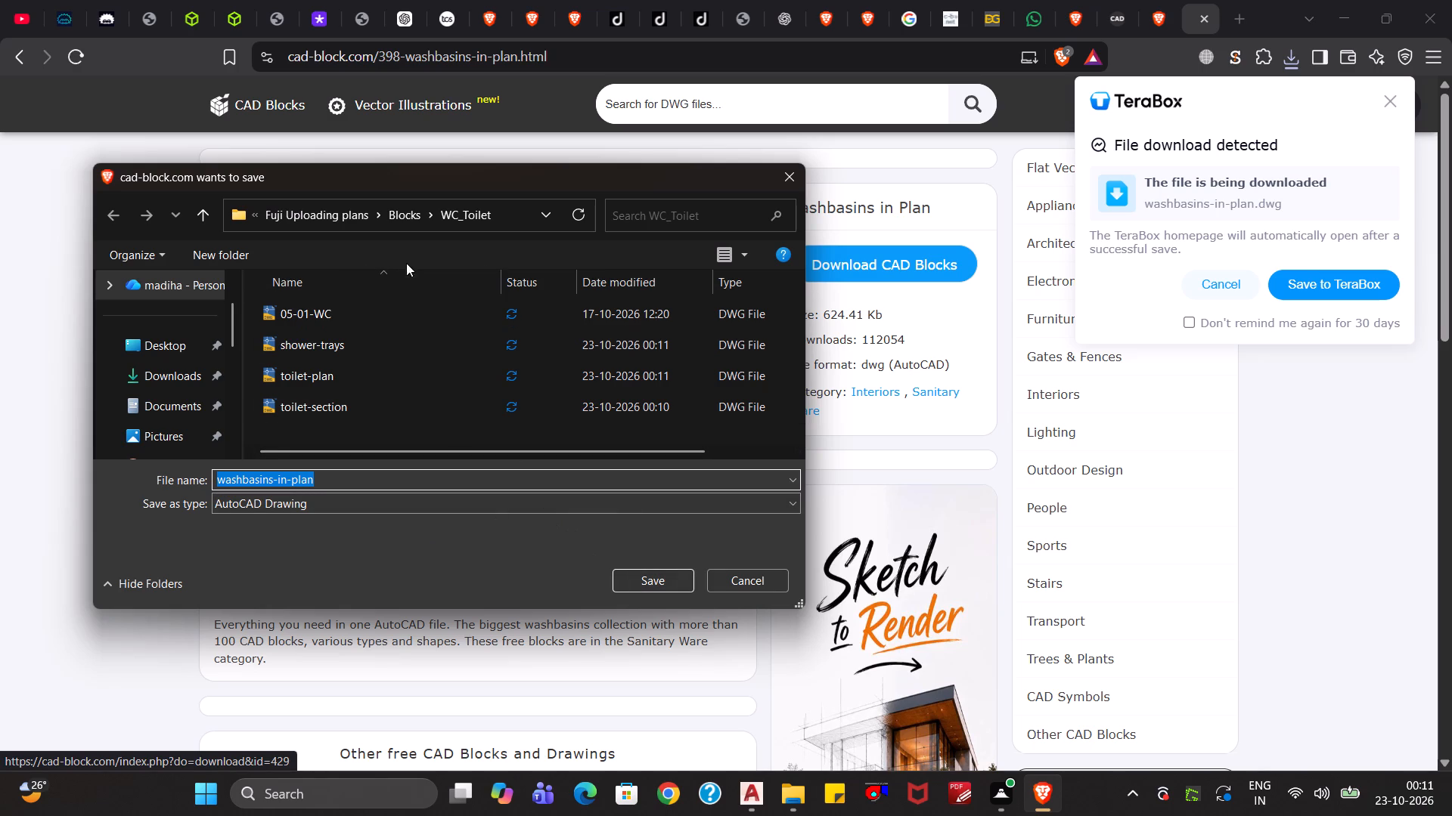
click(398, 211)
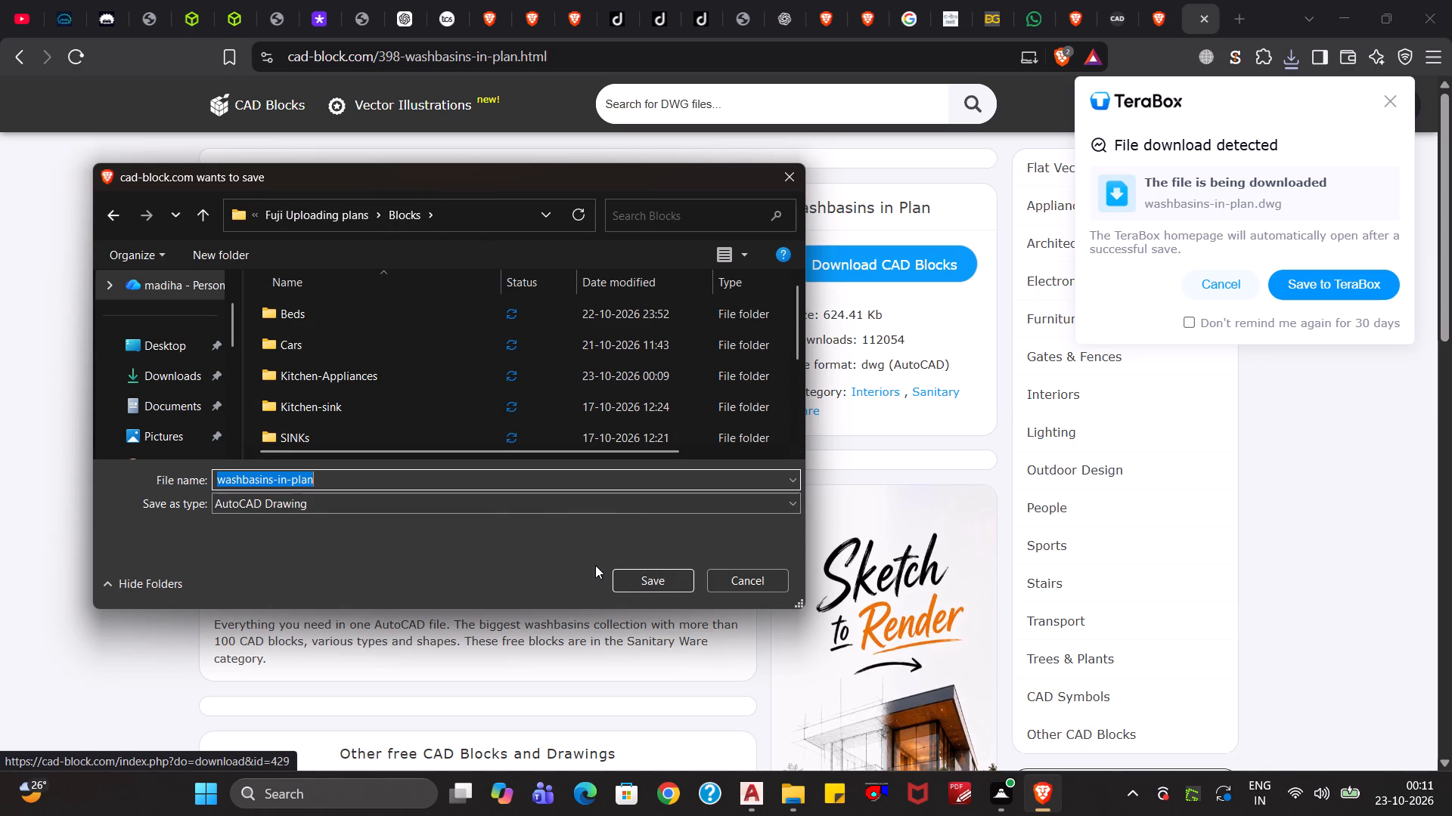
click(637, 578)
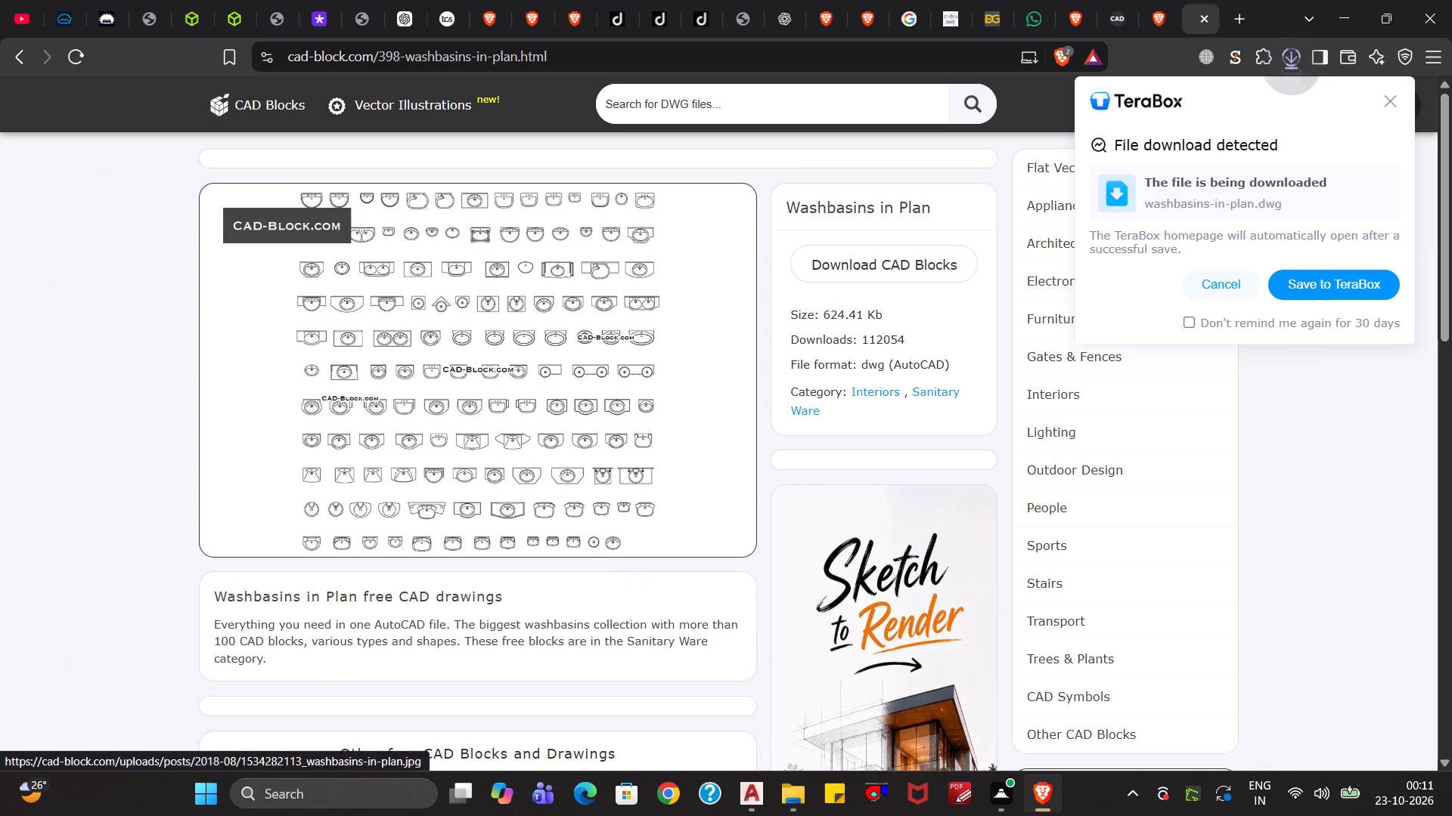
click(1234, 289)
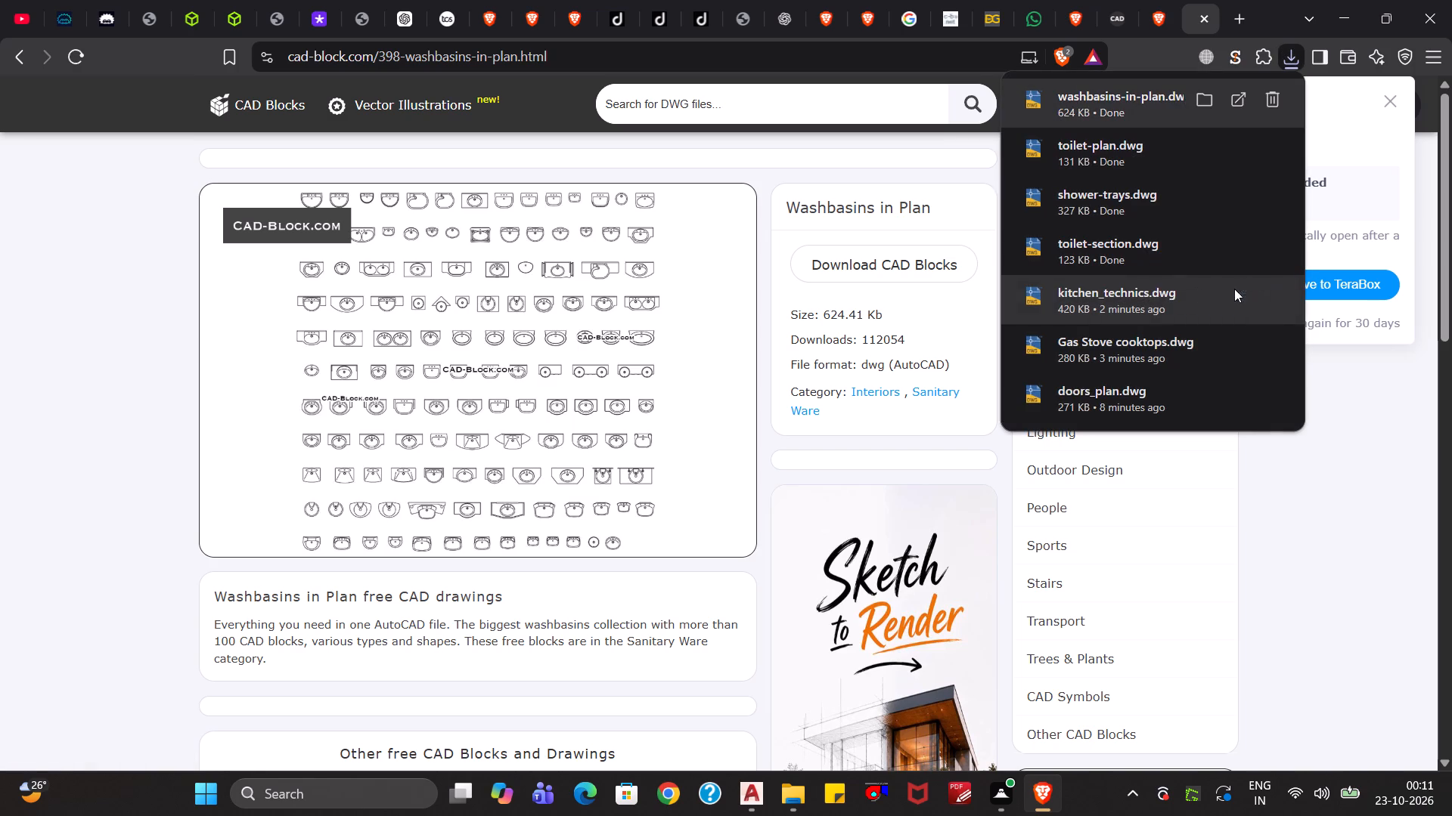
click(1296, 501)
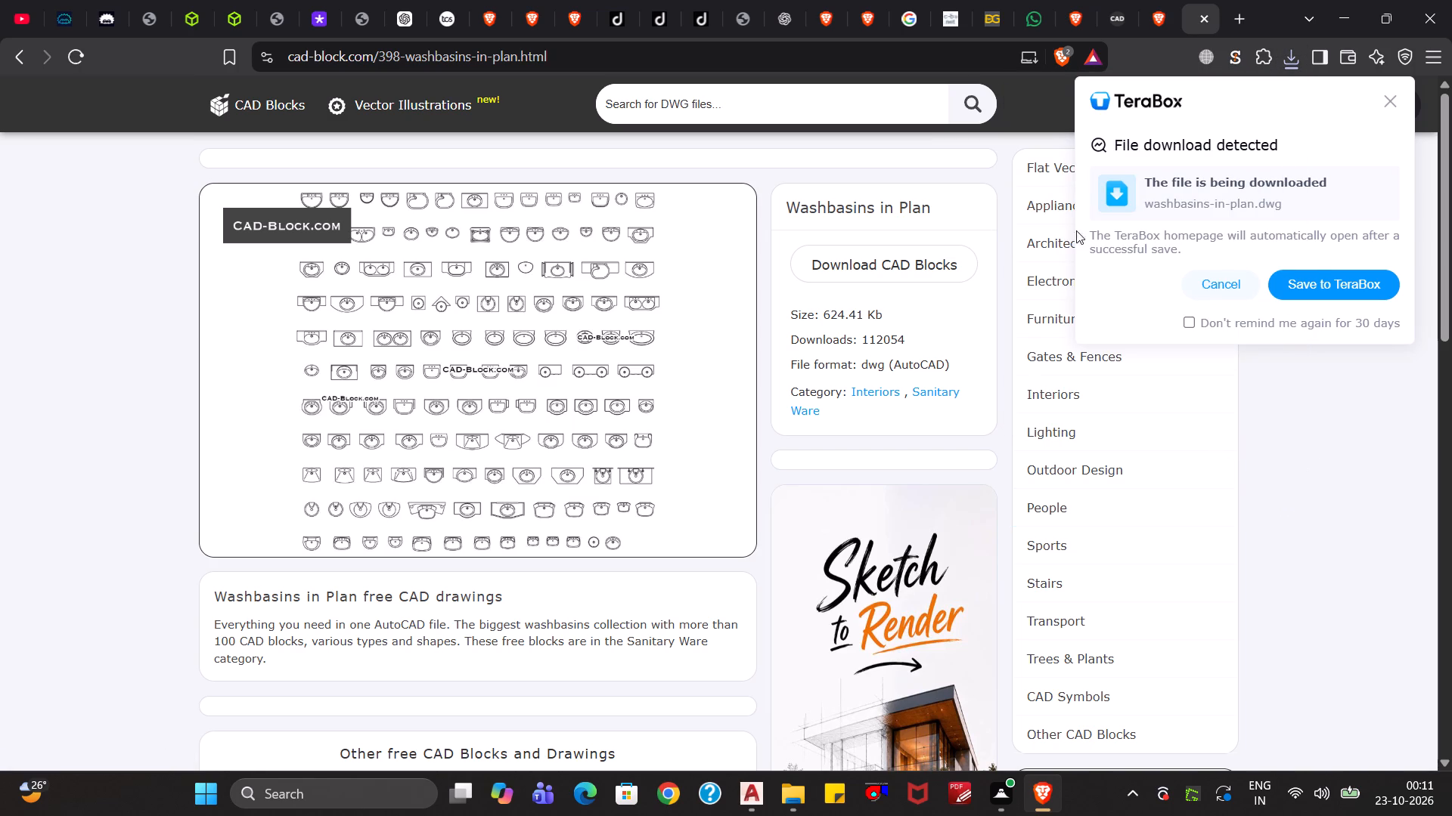
click(1207, 290)
Download the Washbasins in Plan set again into the SINKs folder inside Blocks as "washbasins-in-plan (1)" and return to the list.
click(909, 258)
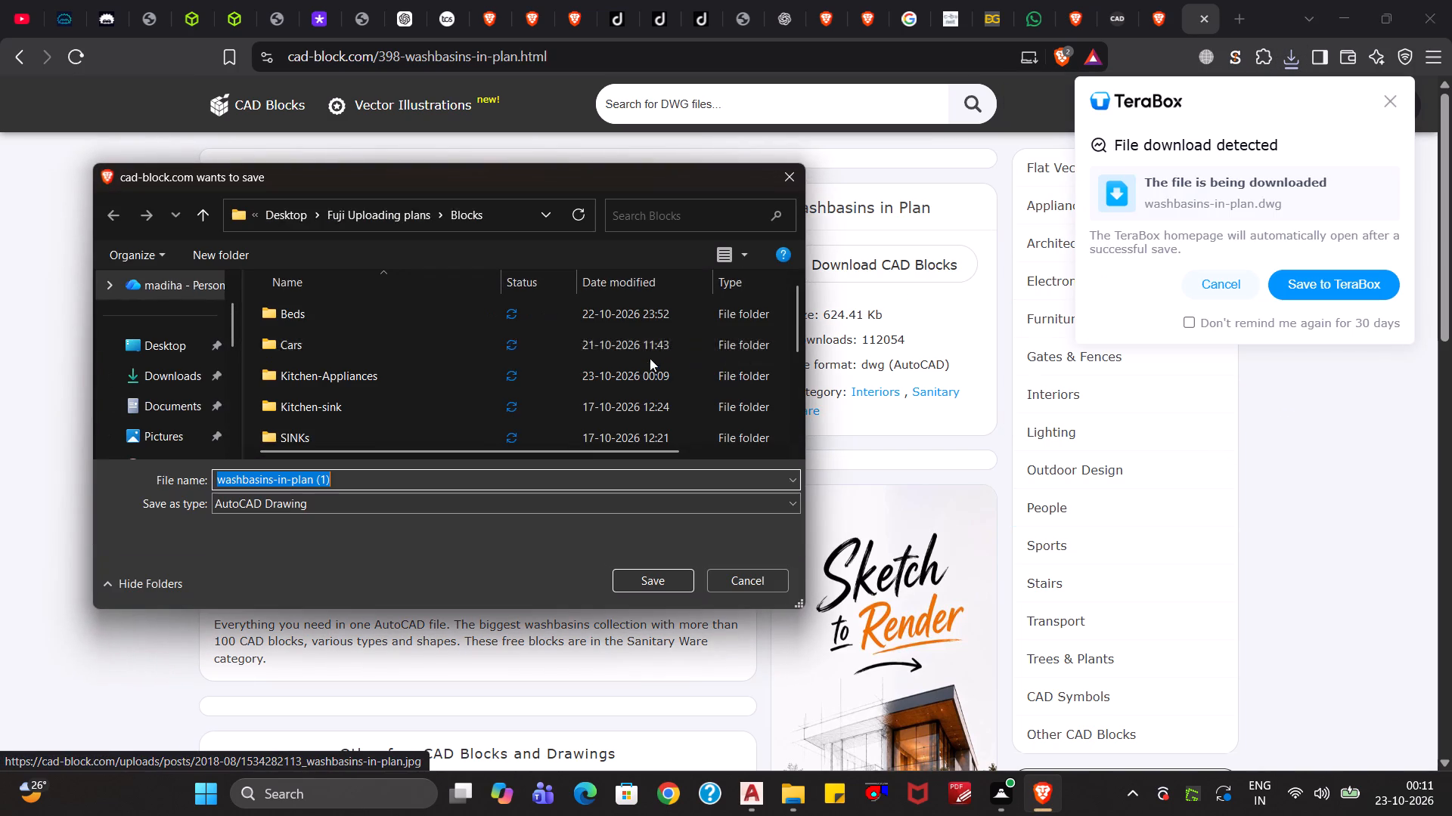
scroll(505, 379, down, 3)
scroll(453, 361, up, 1)
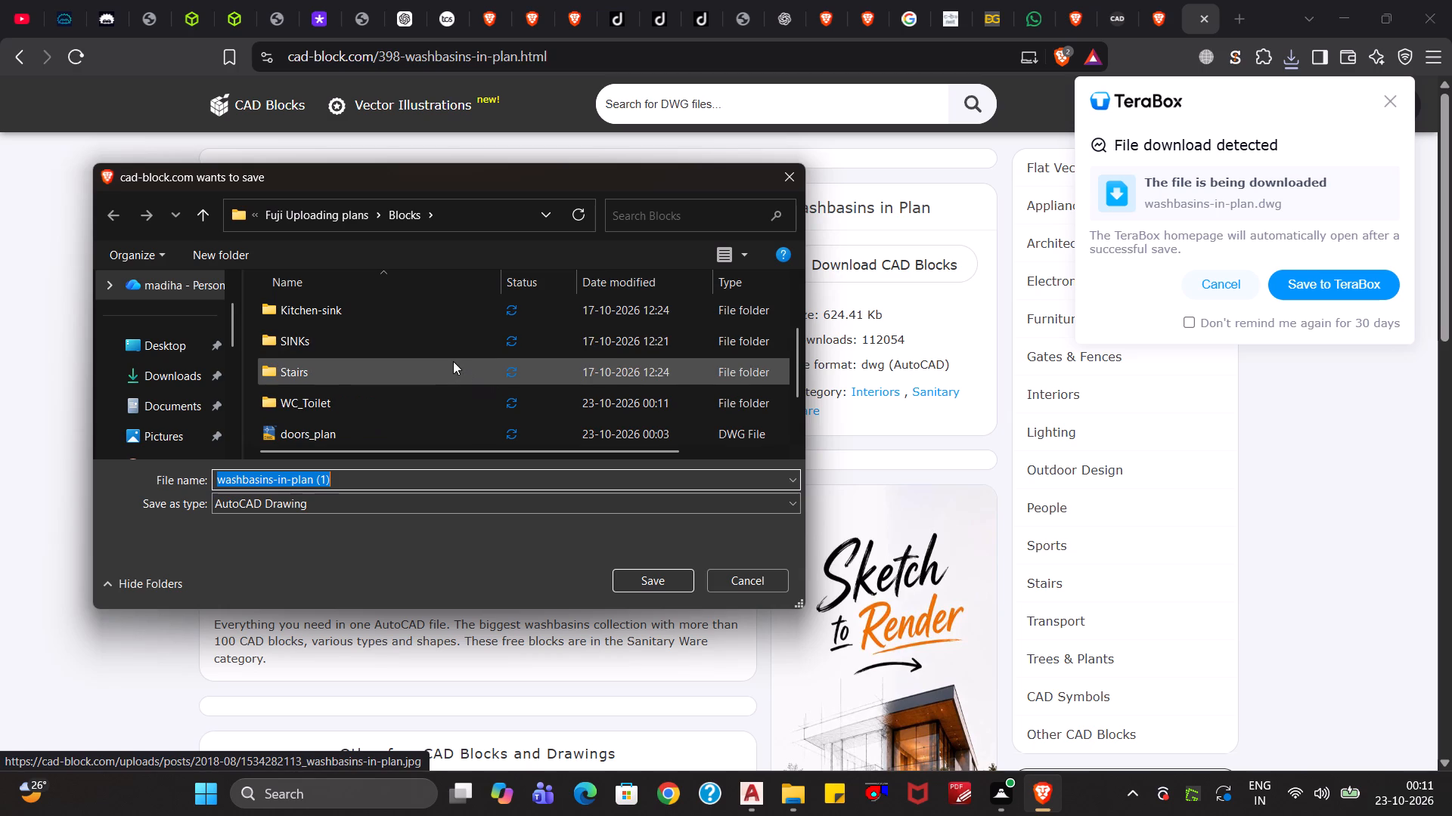
double_click(374, 350)
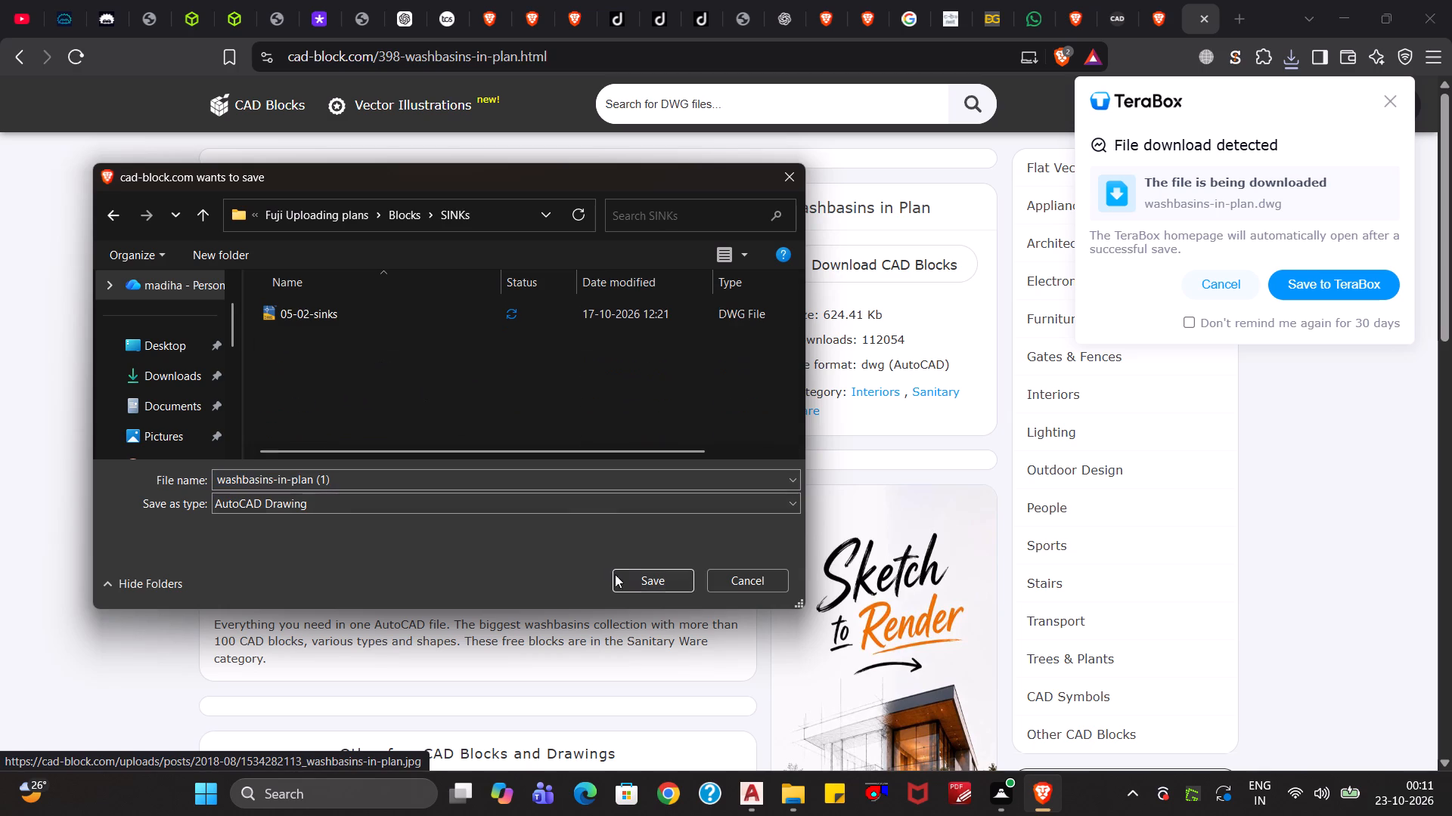
click(632, 583)
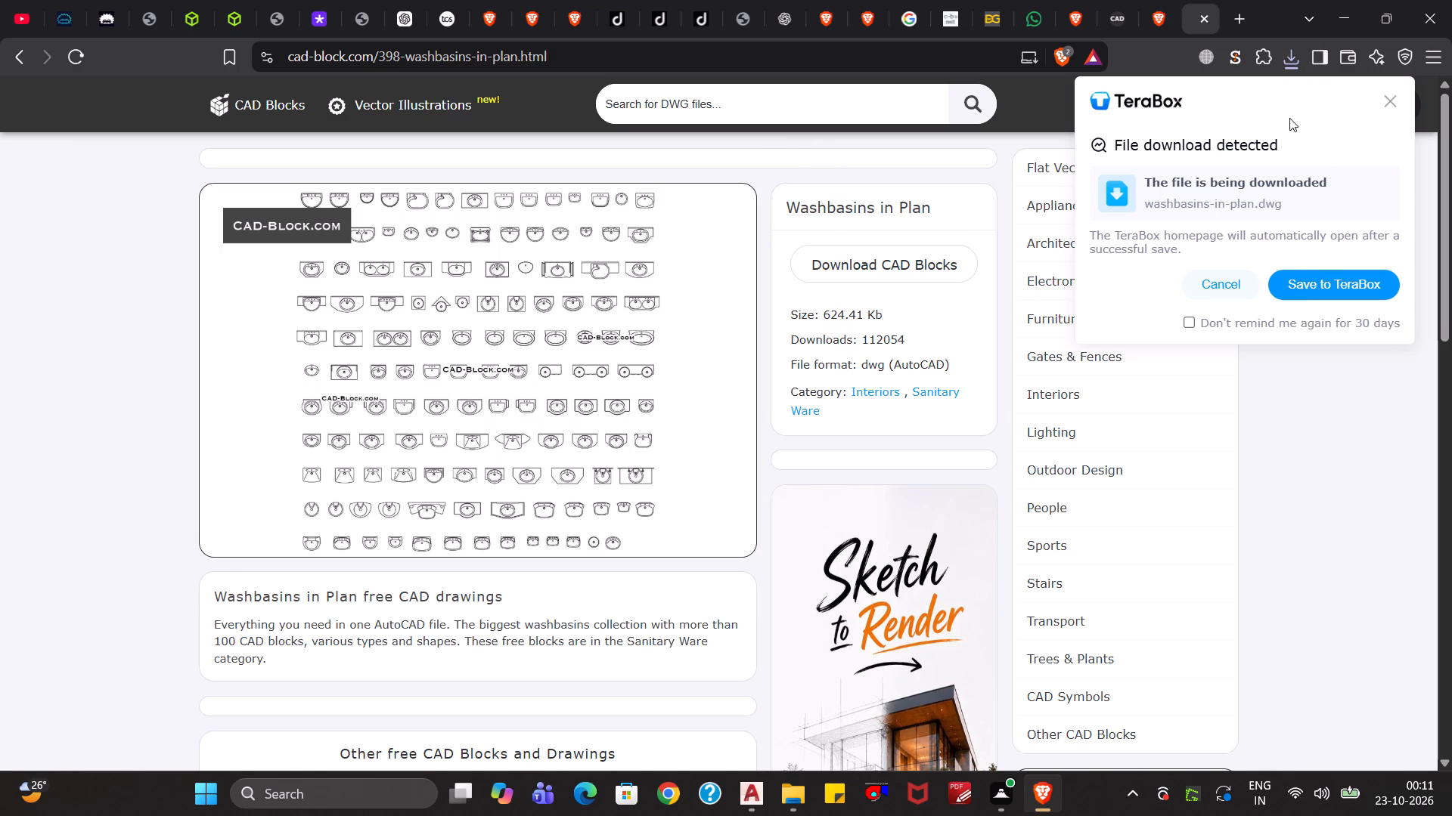
click(1391, 103)
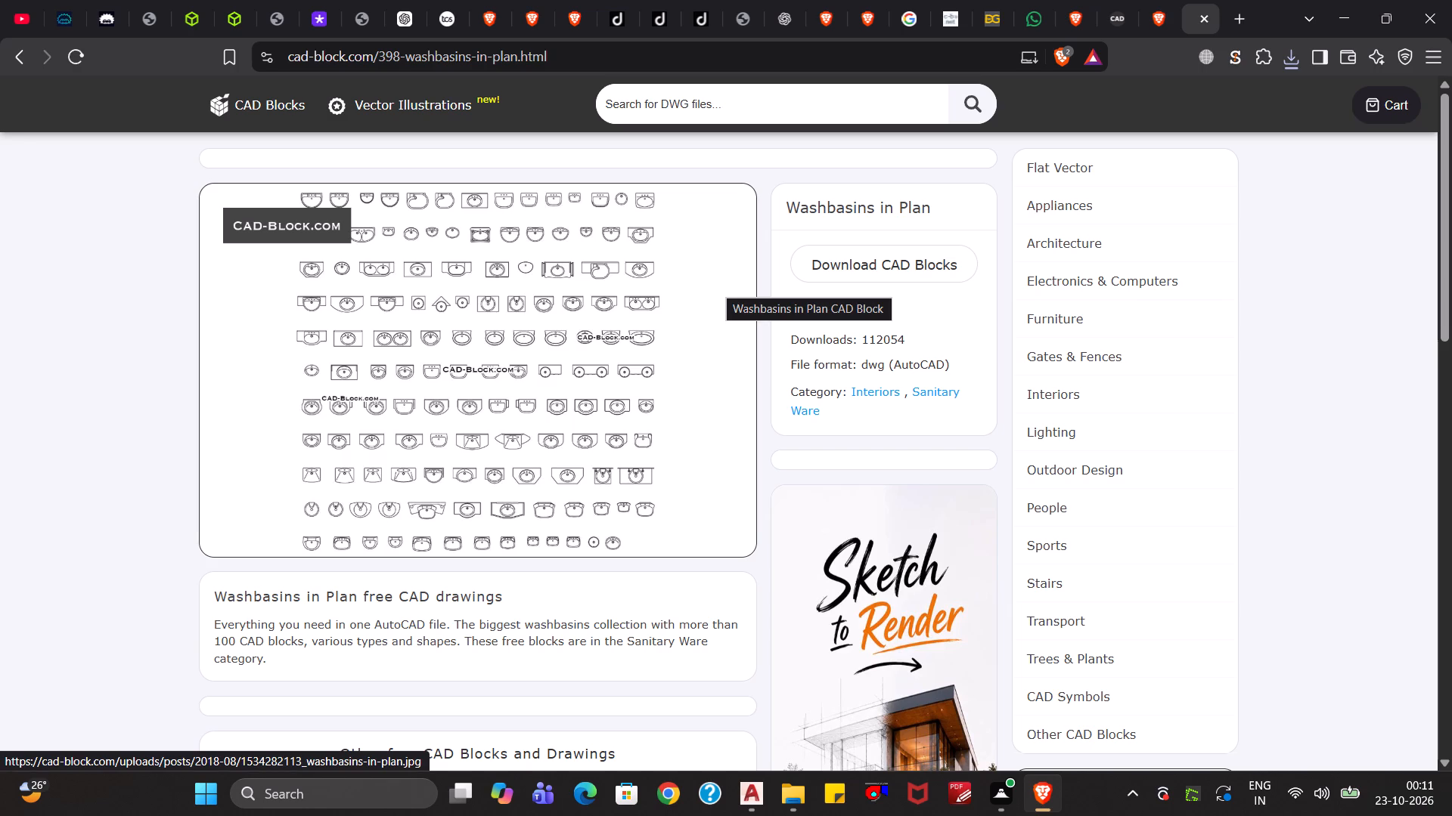
key(alt+Left)
Open the Bathtubs in Plan set, preview its drawing enlarged, download it into the WC_Toilet folder as "bathtubs-in-plan" and return to the list.
scroll(910, 574, up, 2)
click(833, 553)
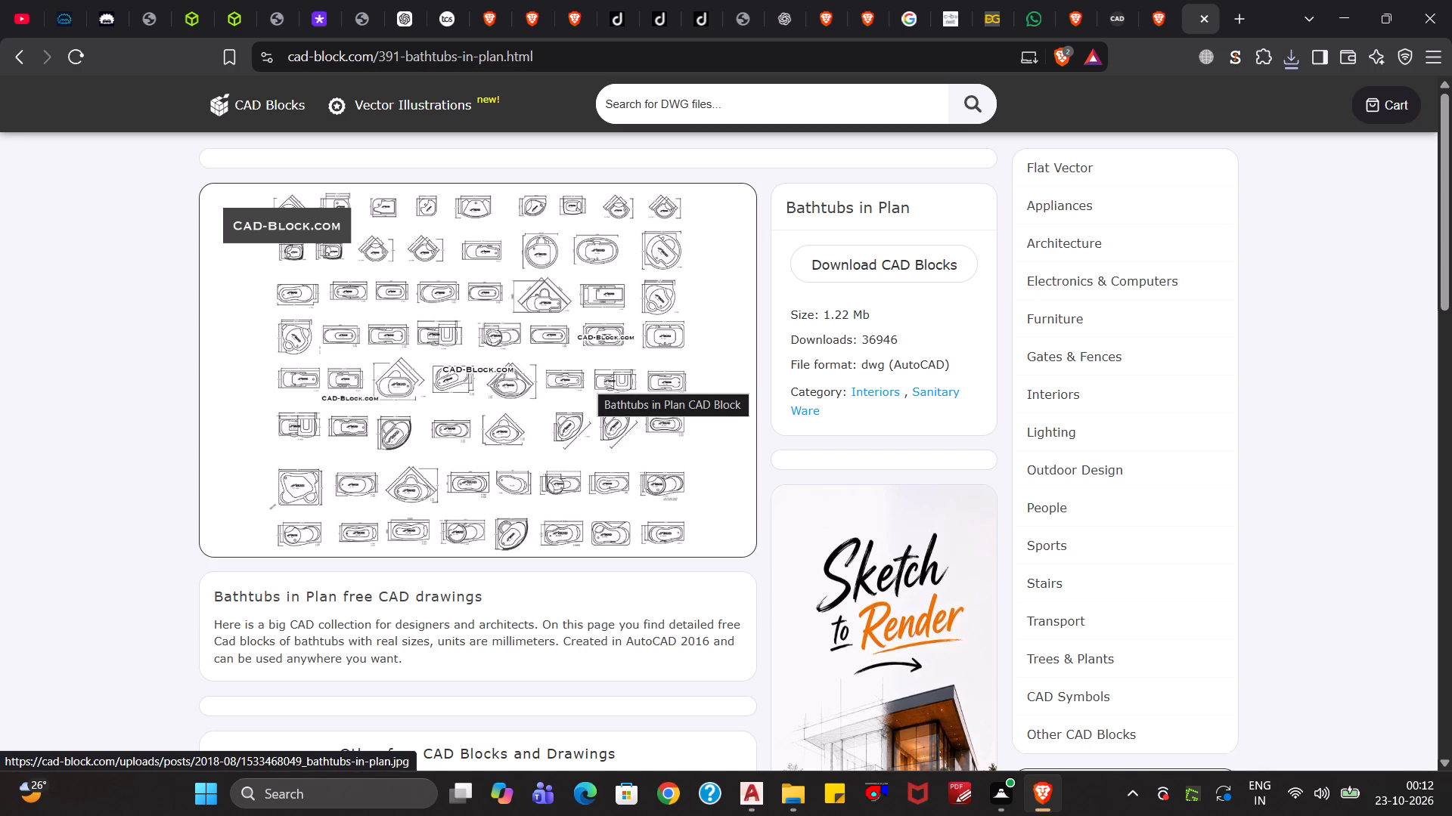
scroll(460, 414, up, 4)
click(458, 412)
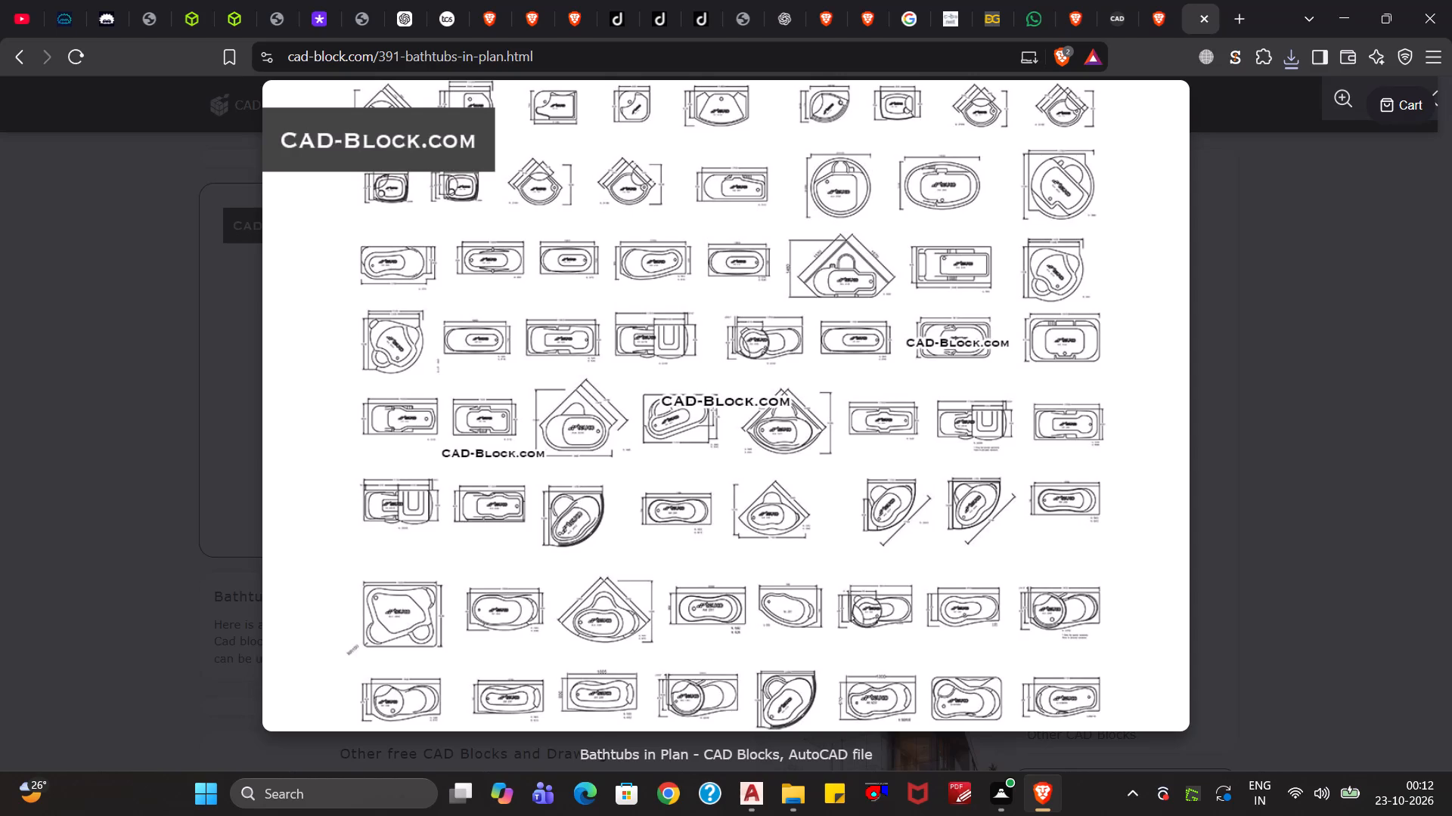
key(Escape)
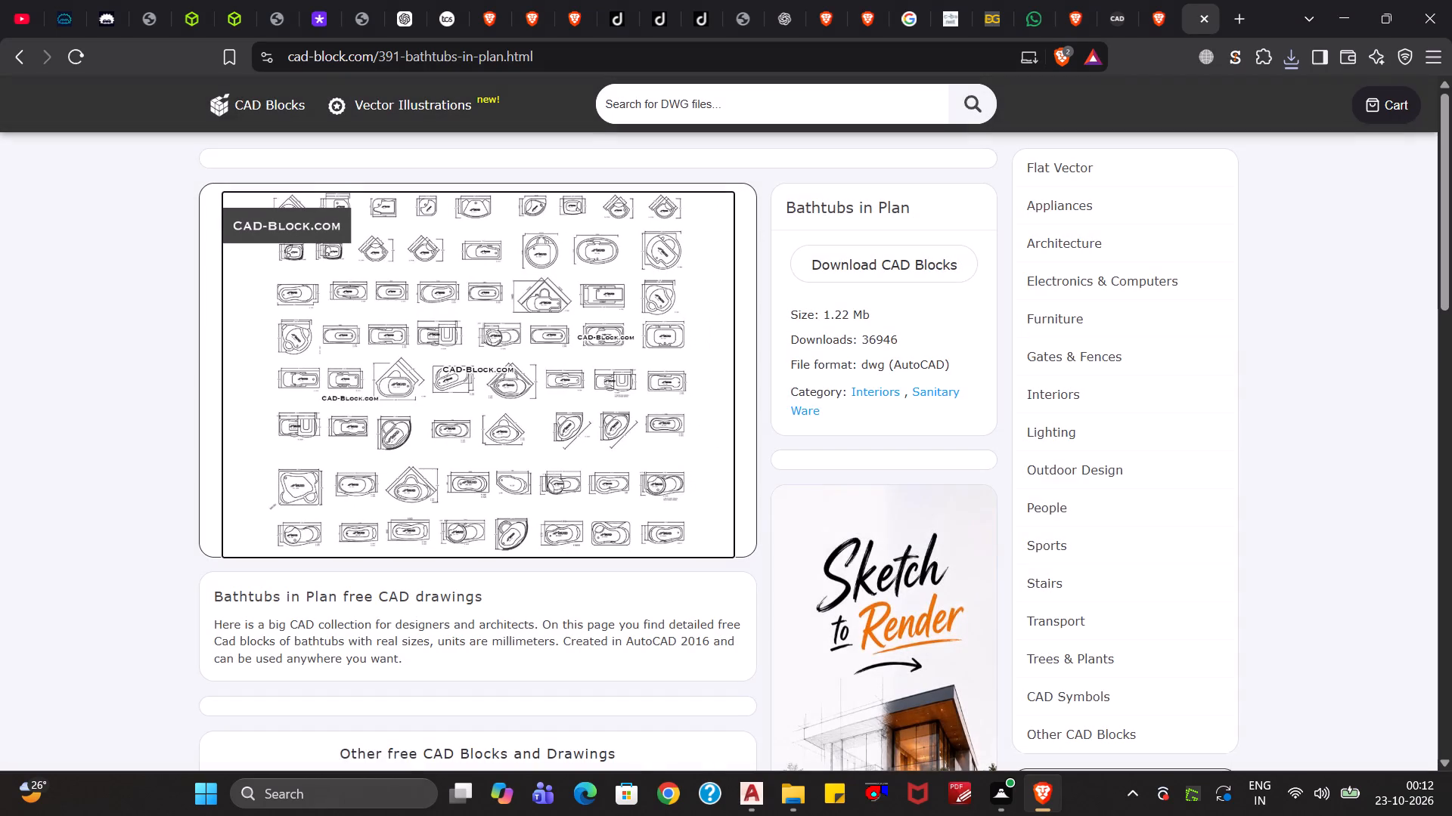
click(829, 259)
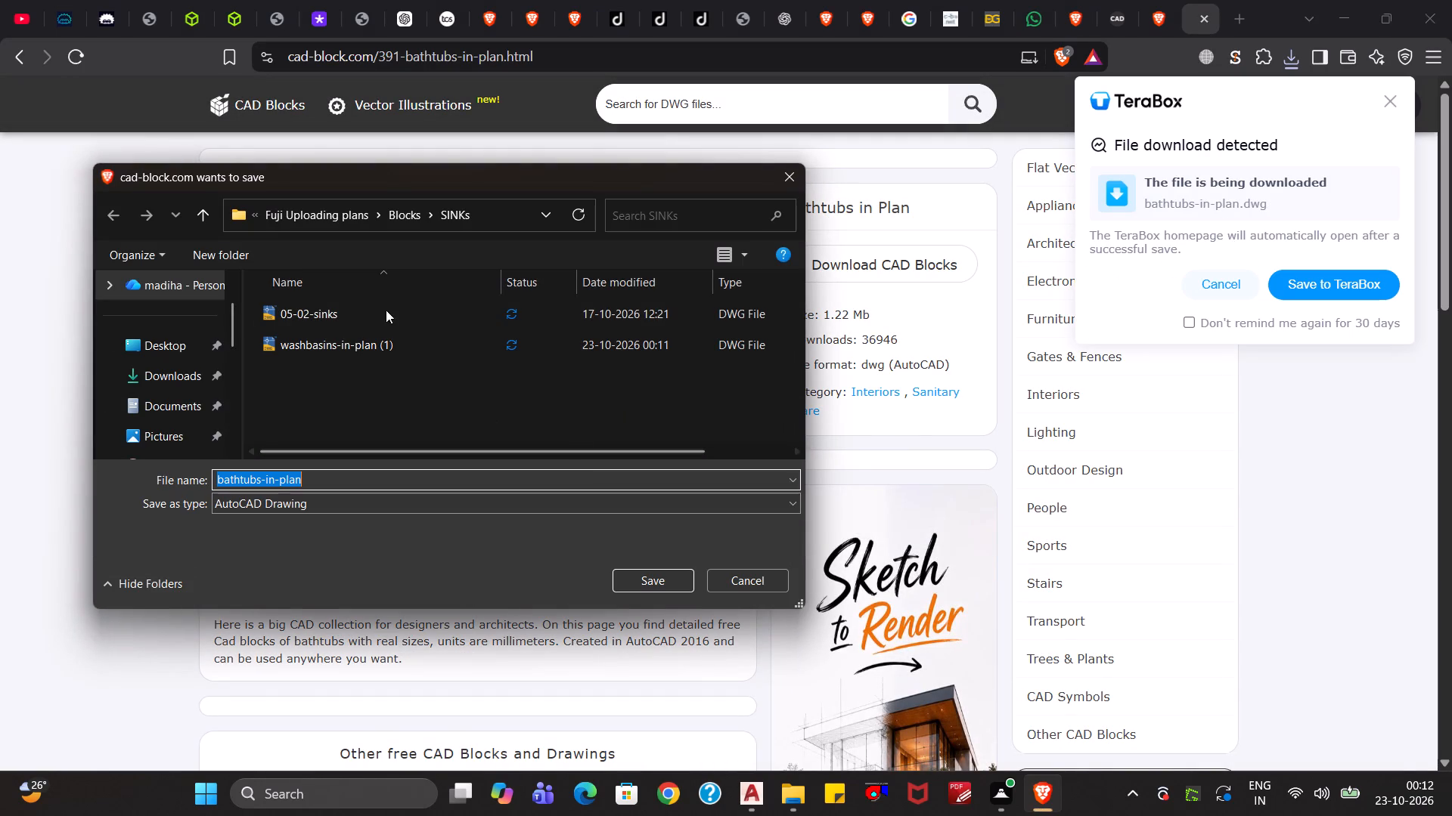
click(398, 214)
scroll(368, 382, down, 2)
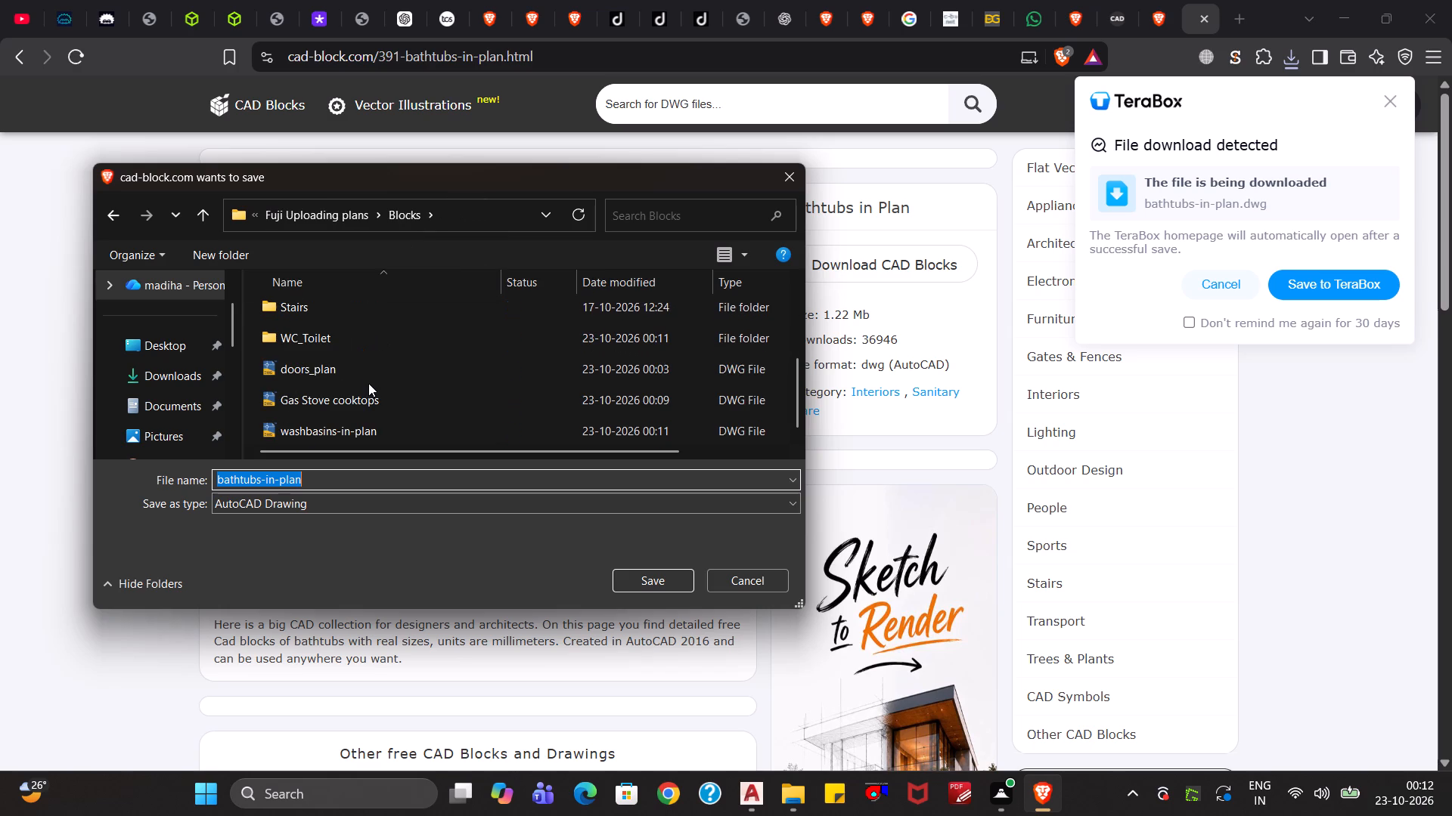
double_click(353, 338)
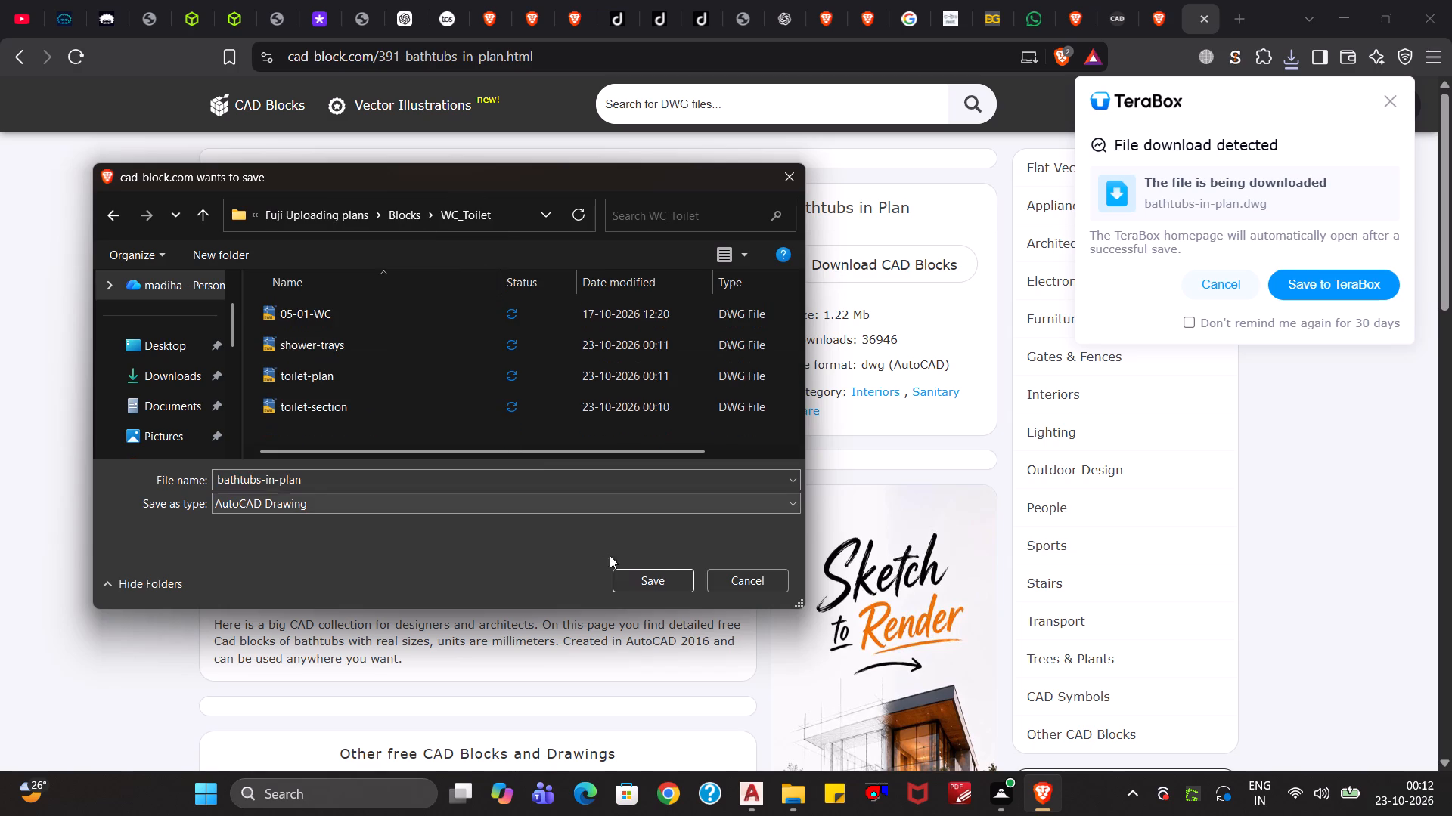
click(632, 578)
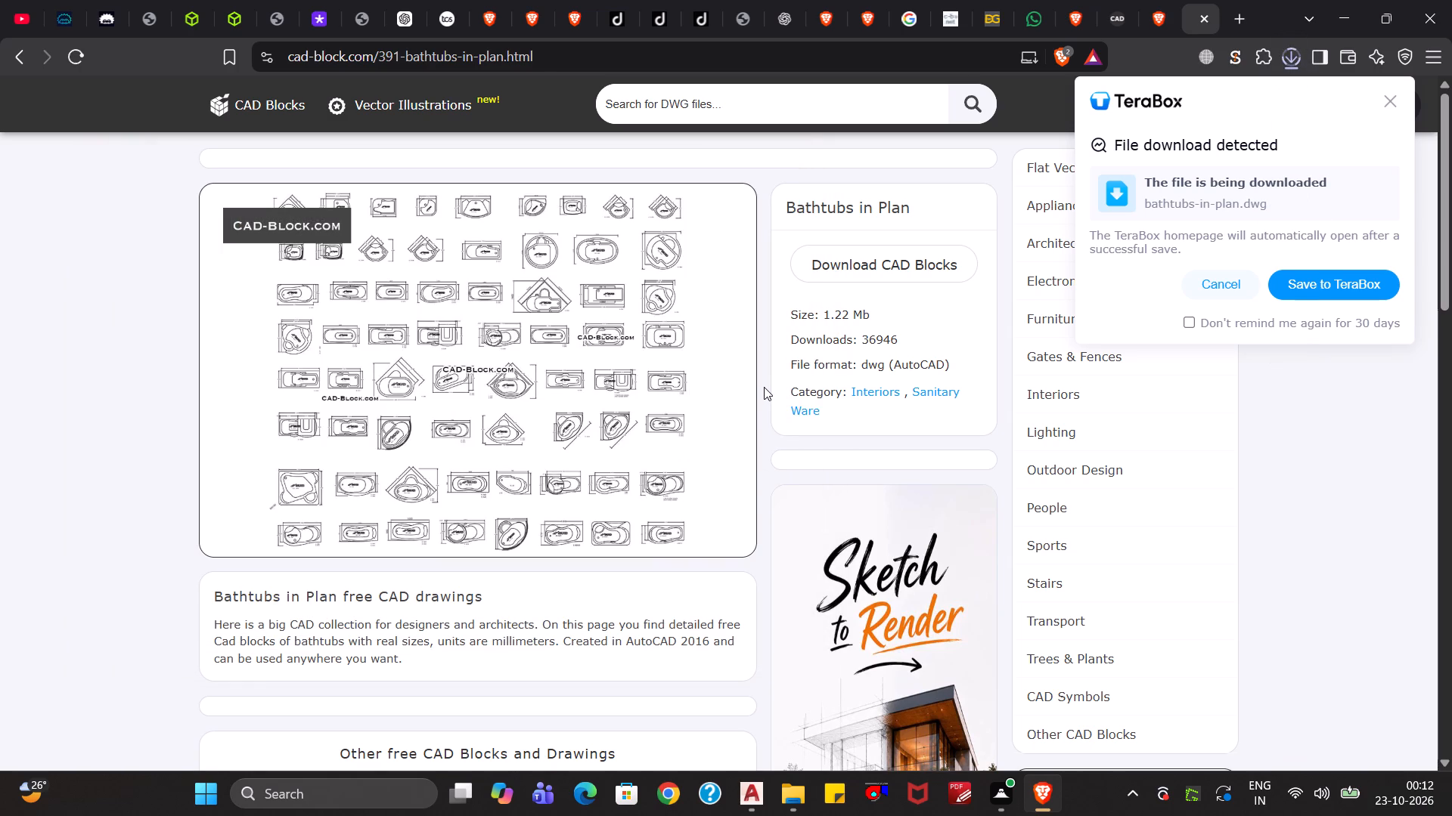
key(alt+Left)
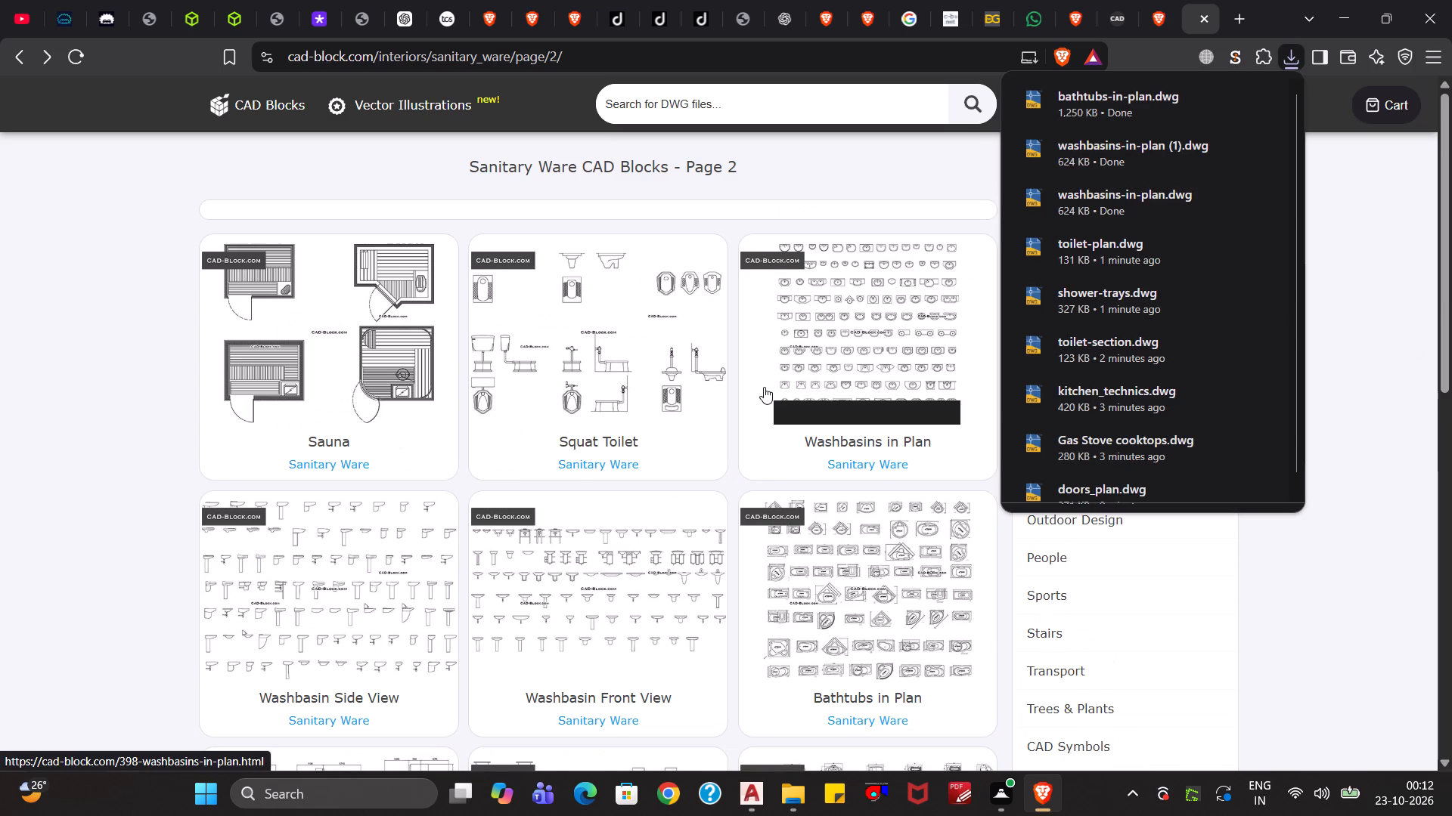
Open the Mini Pool set, download it into the Blocks folder as "mini-pool" and return to the Sanitary Ware list.
scroll(784, 450, down, 4)
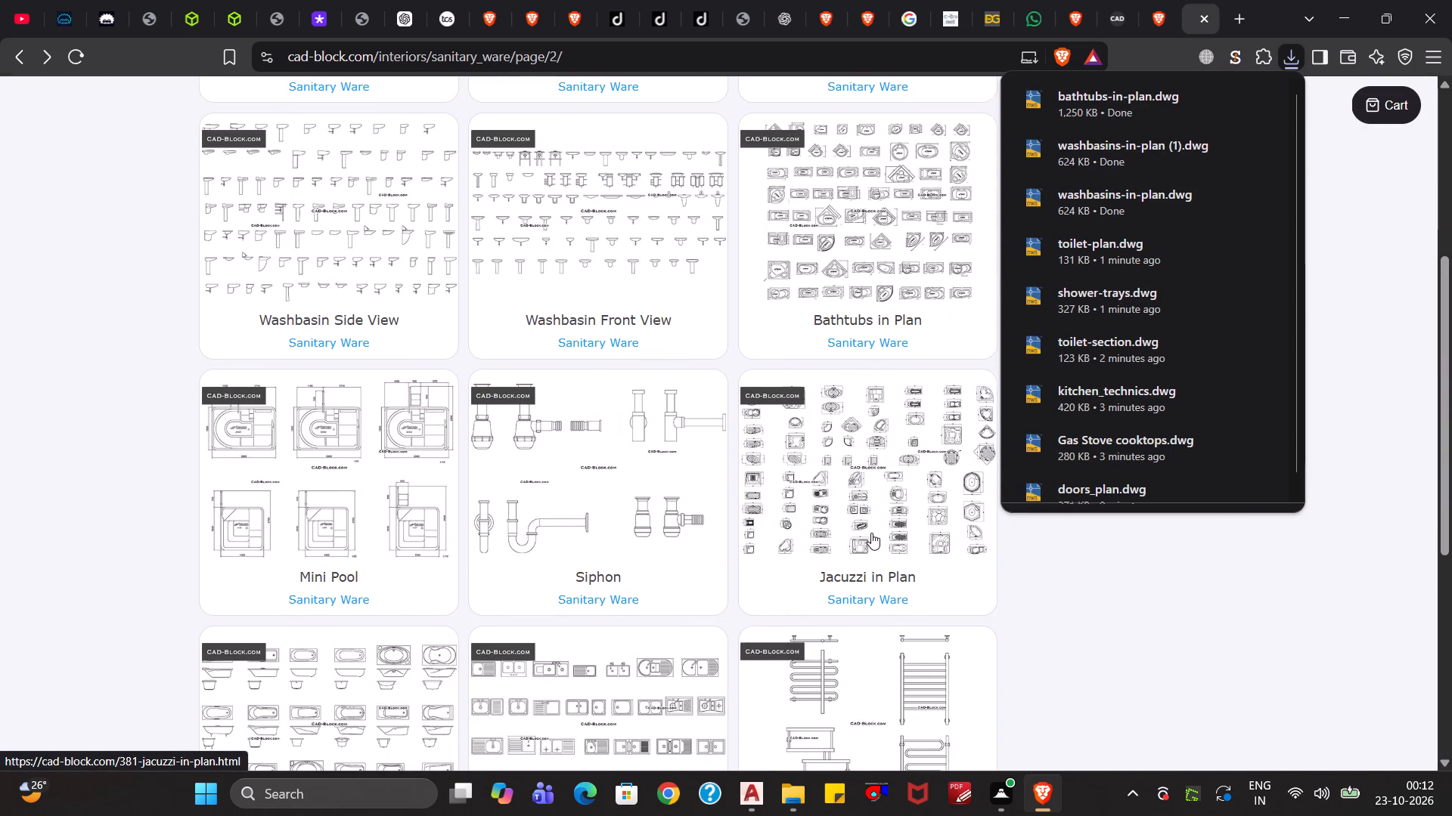
scroll(842, 490, down, 1)
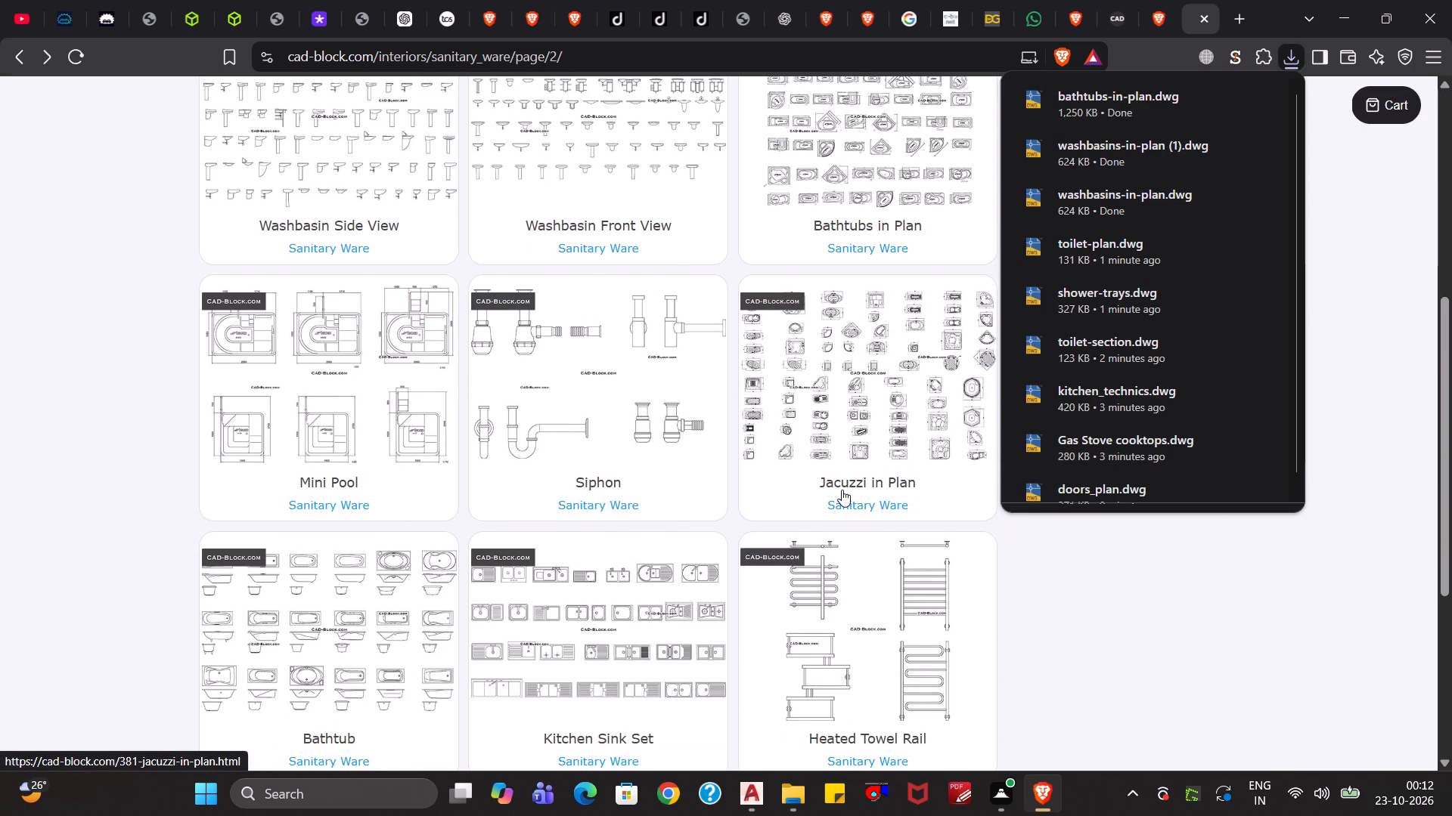
click(347, 429)
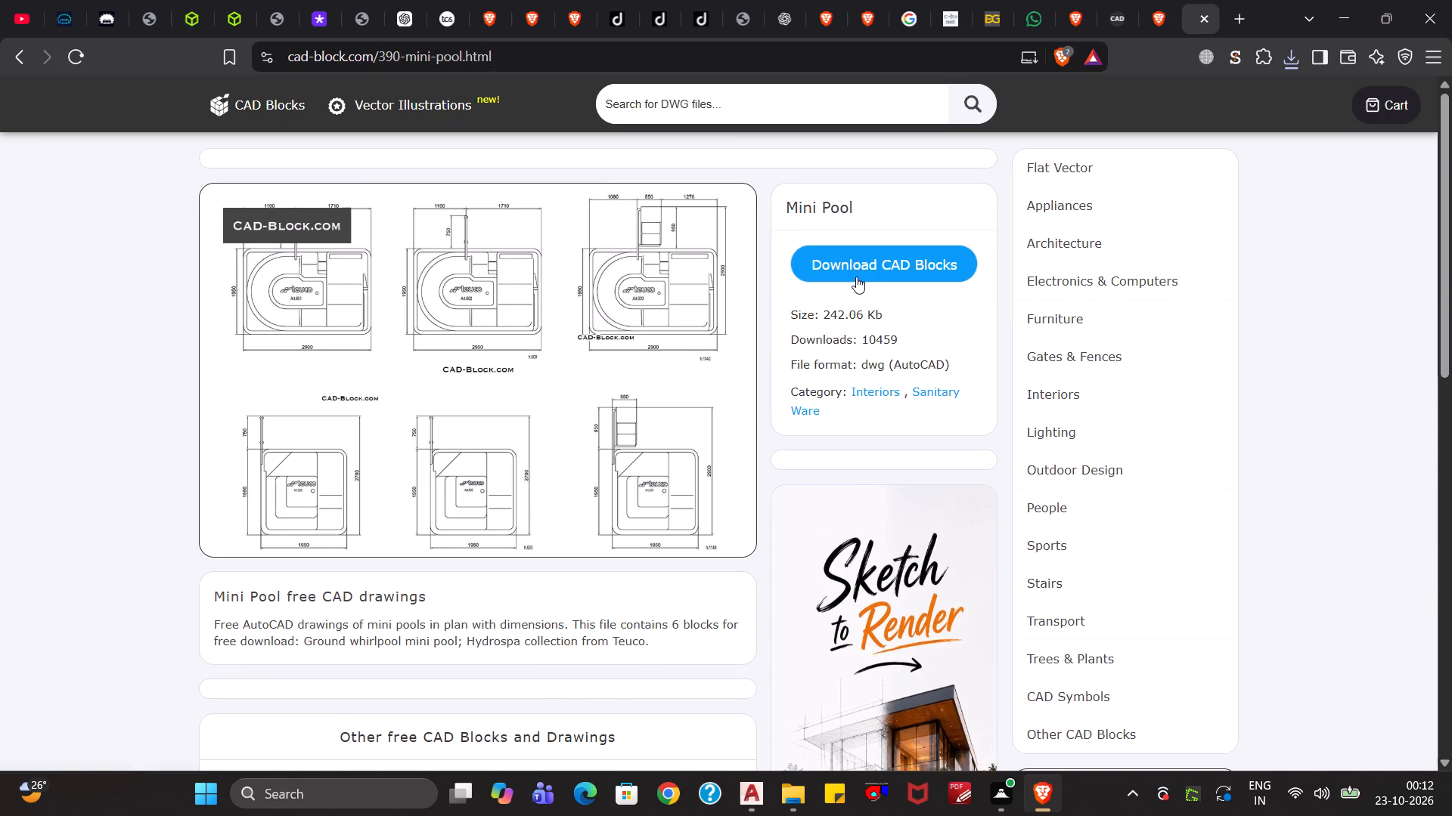
click(858, 273)
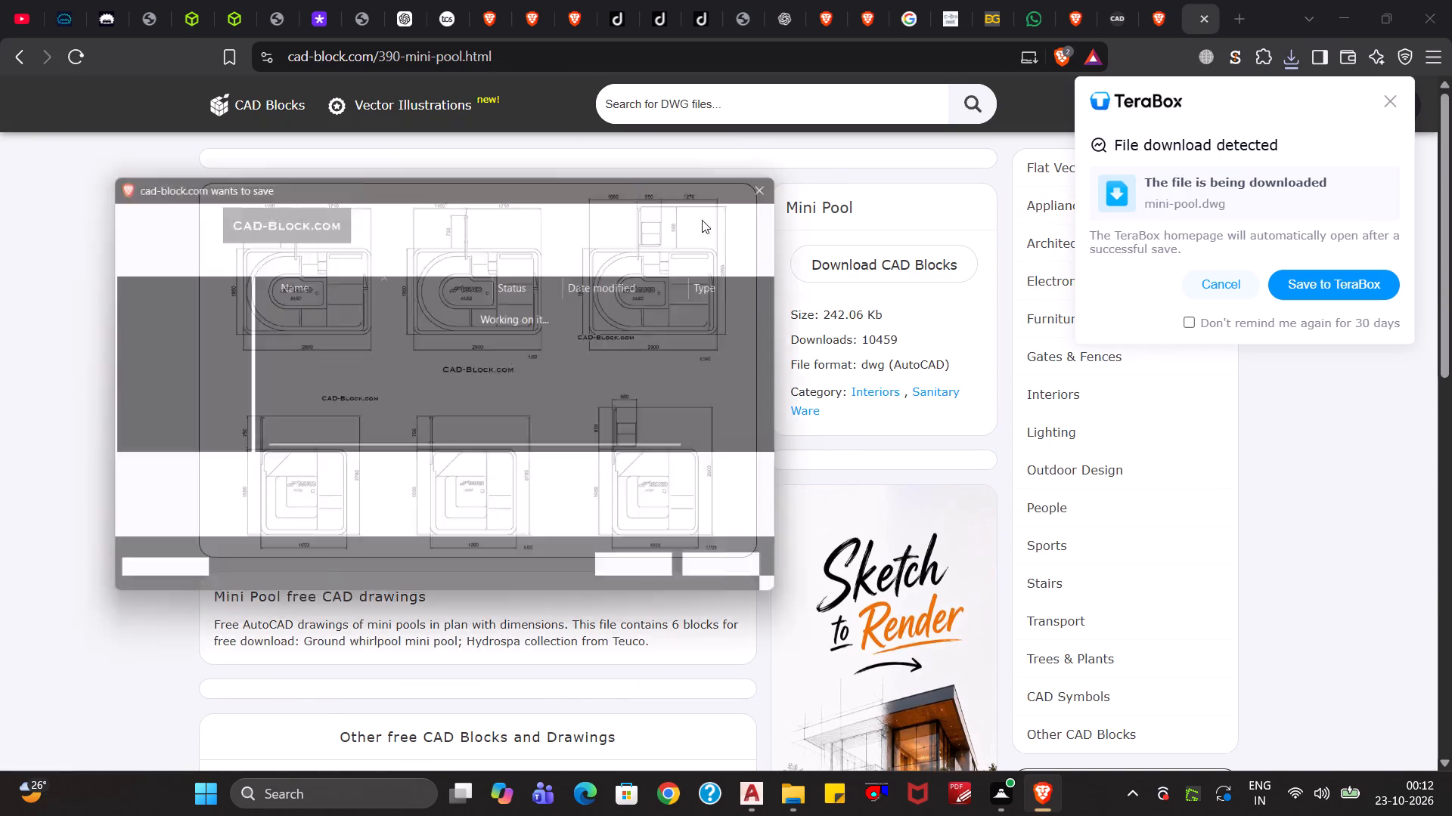
click(402, 210)
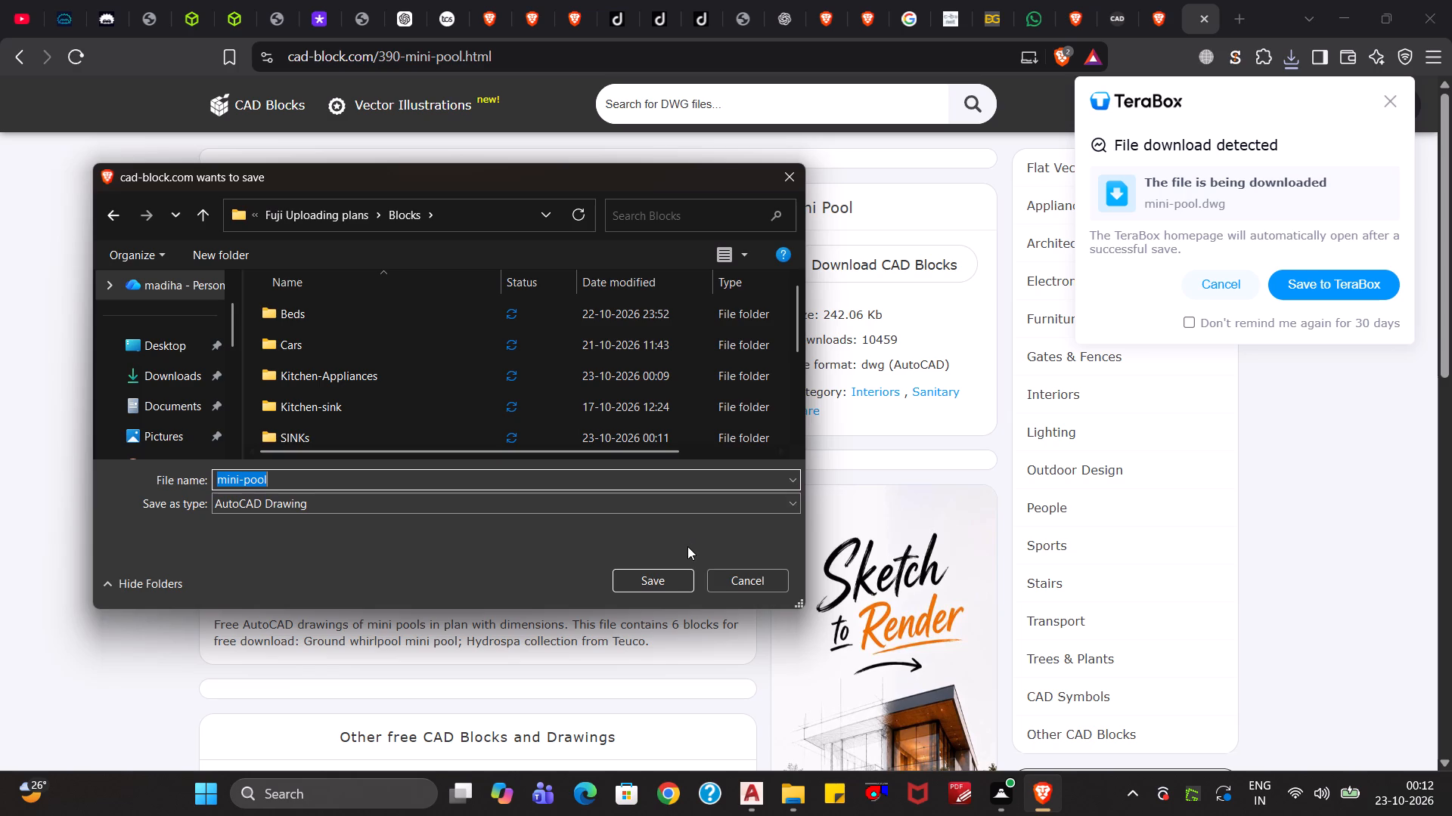
click(667, 575)
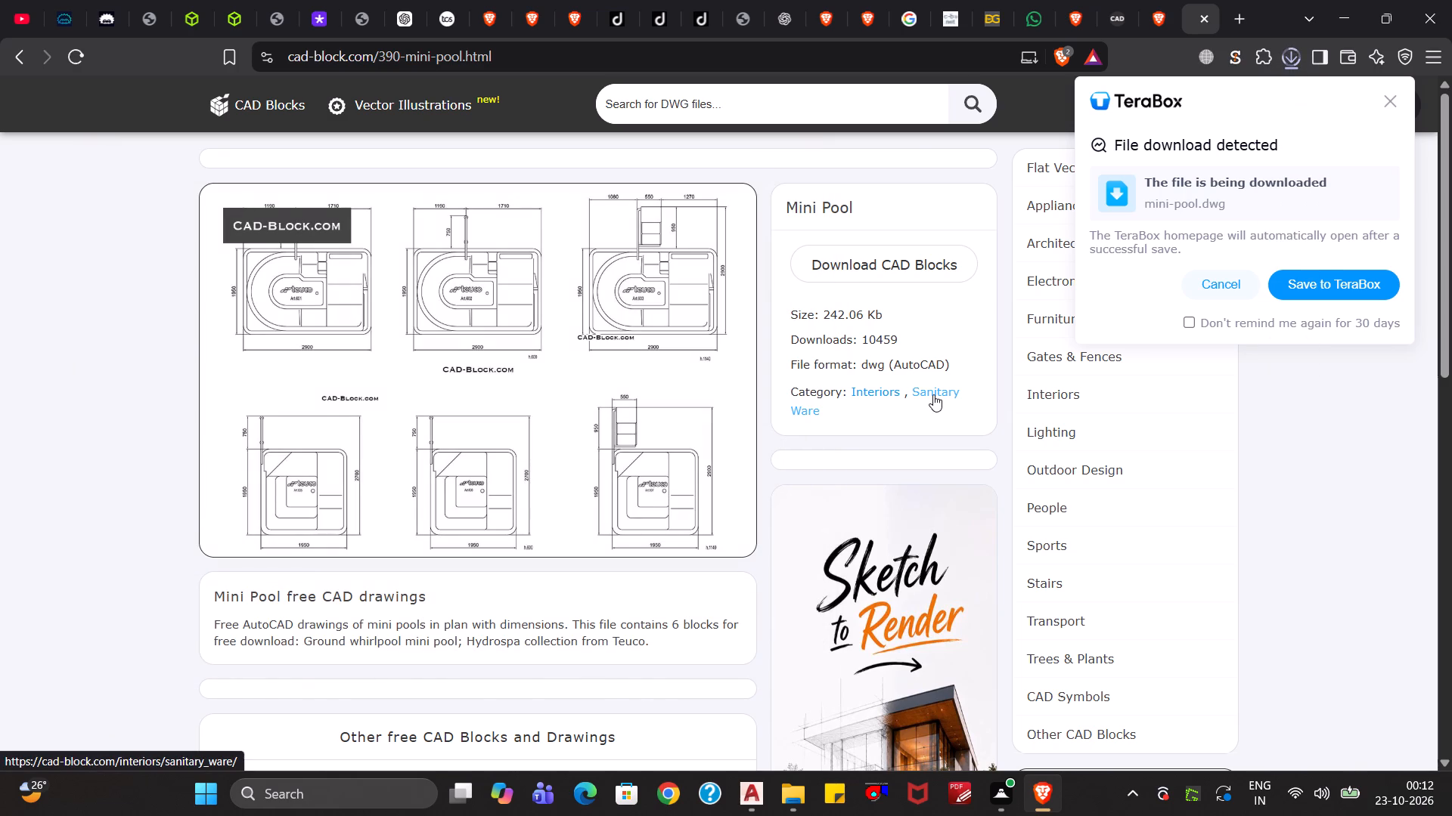
key(alt+Left)
Open the Bathtub set and download it into the WC_Toilet folder inside Blocks as "bathtub".
click(415, 640)
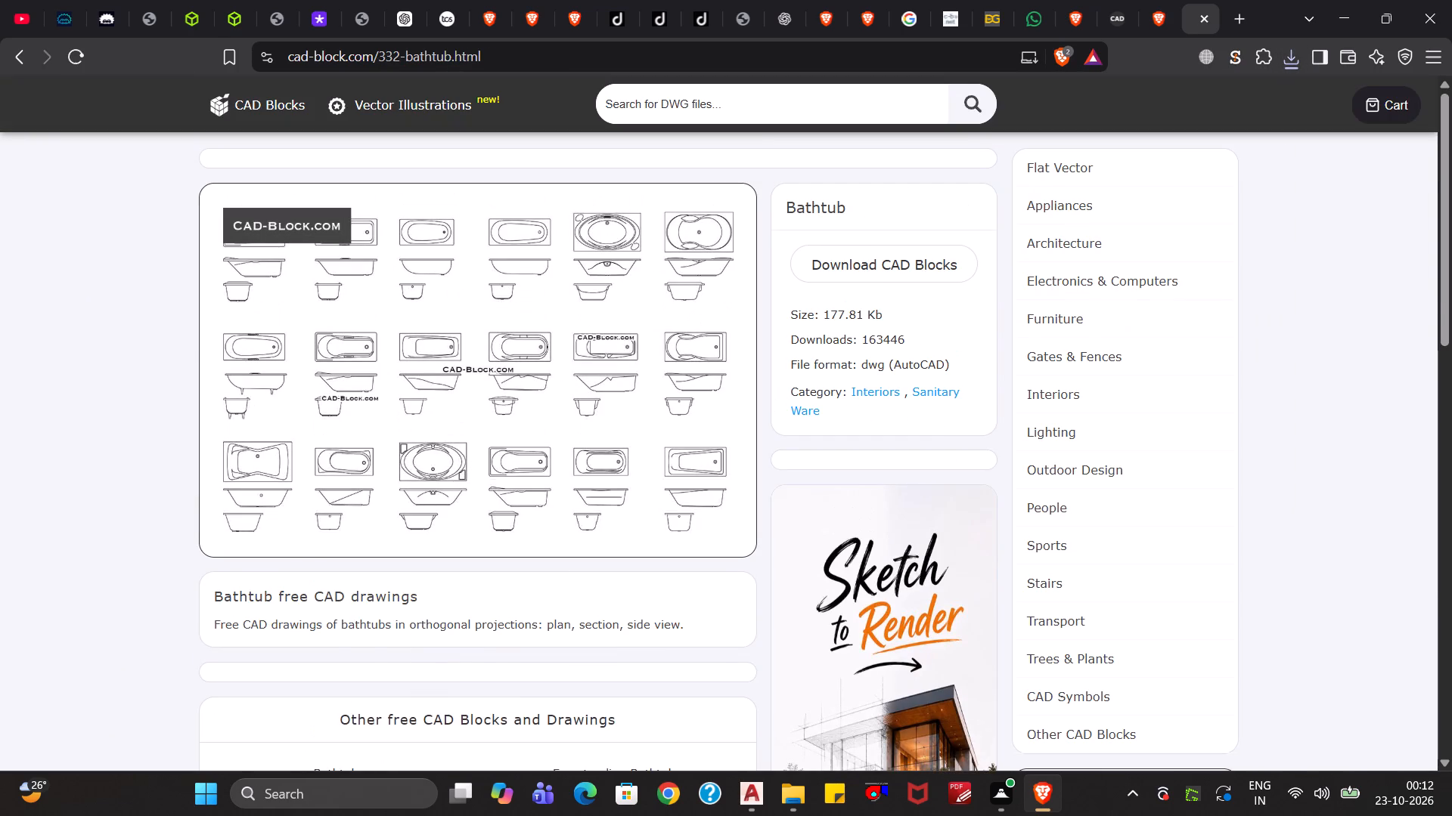
click(898, 270)
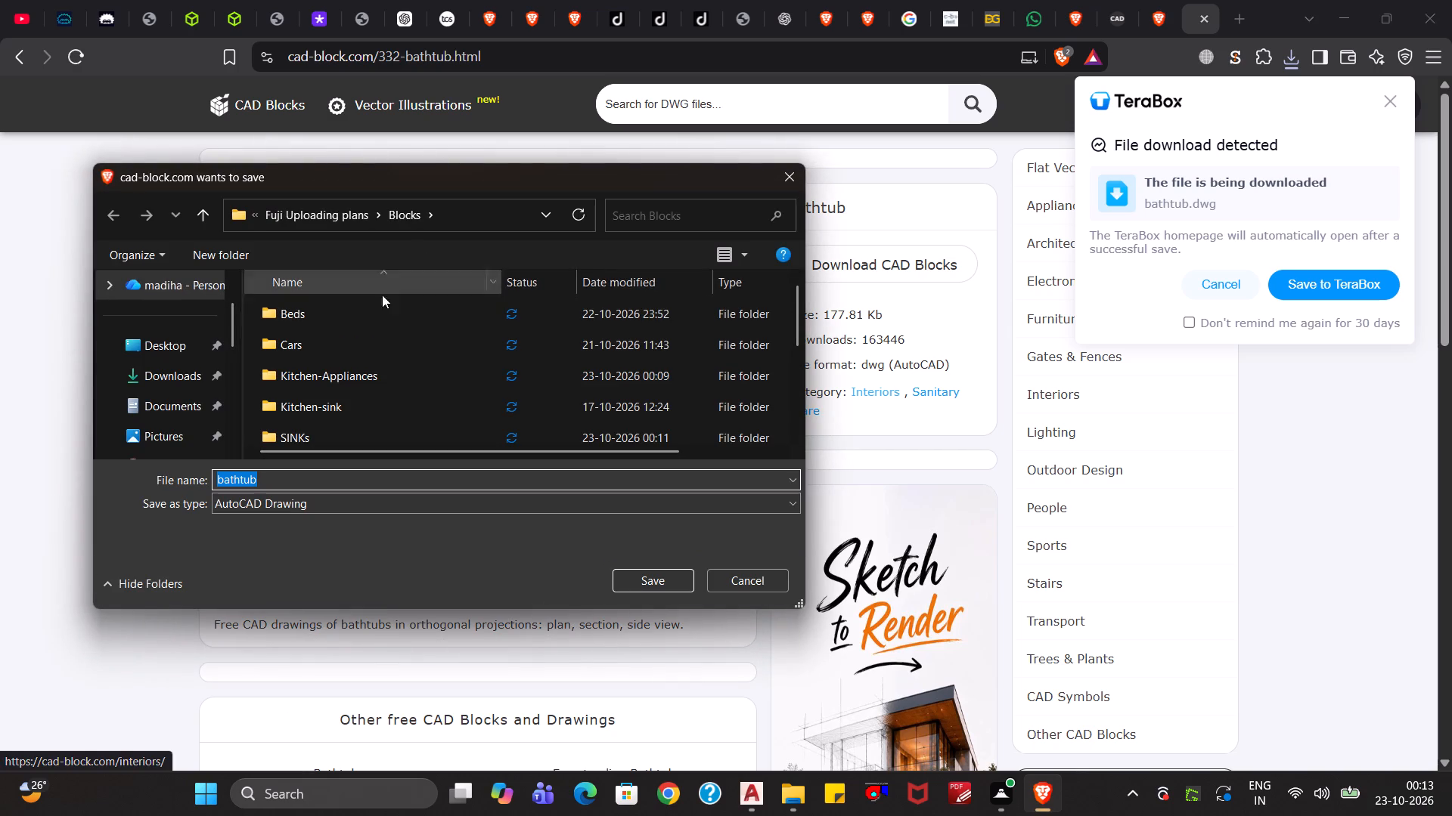
scroll(365, 400, down, 1)
double_click(352, 425)
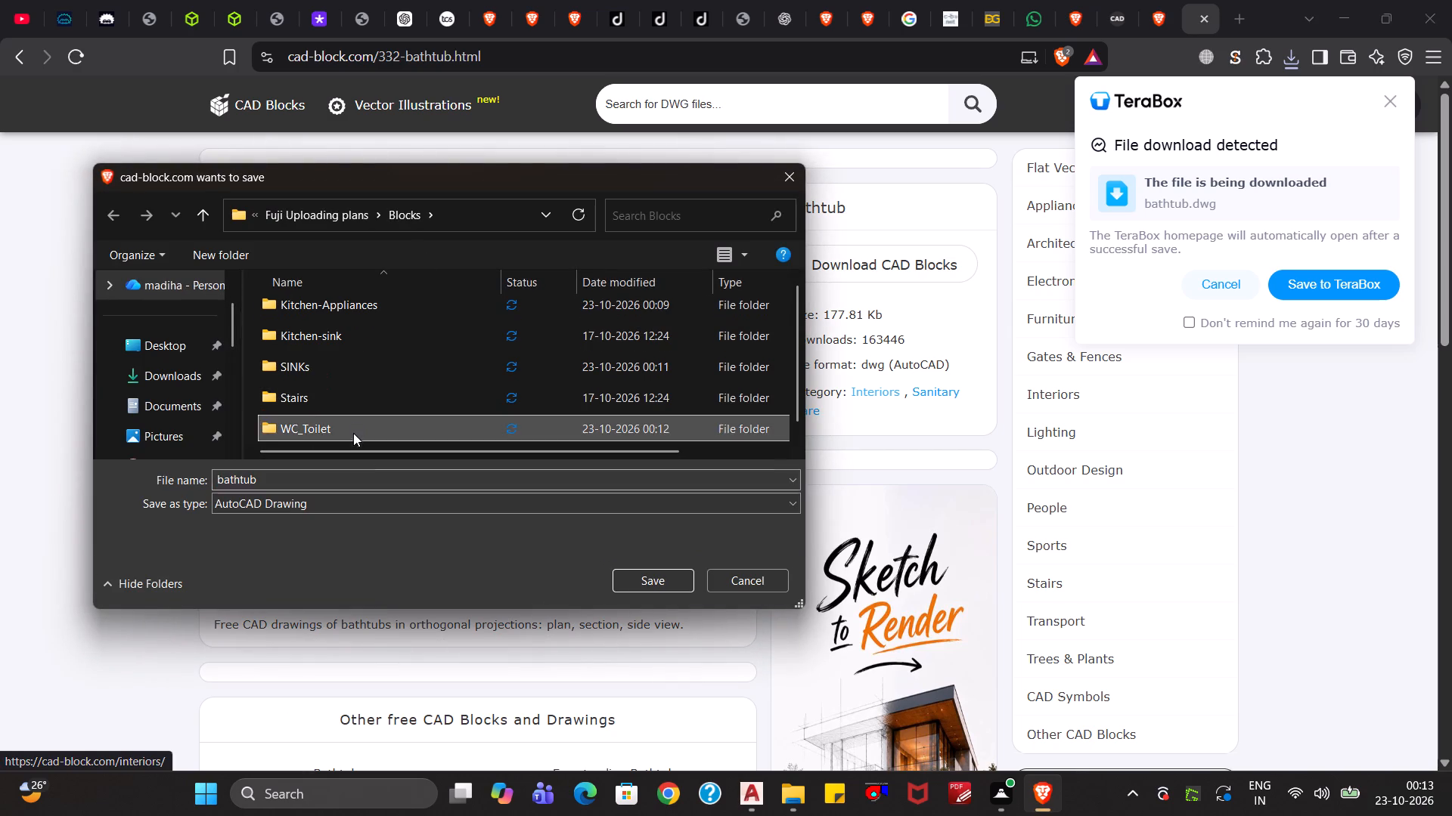
click(685, 588)
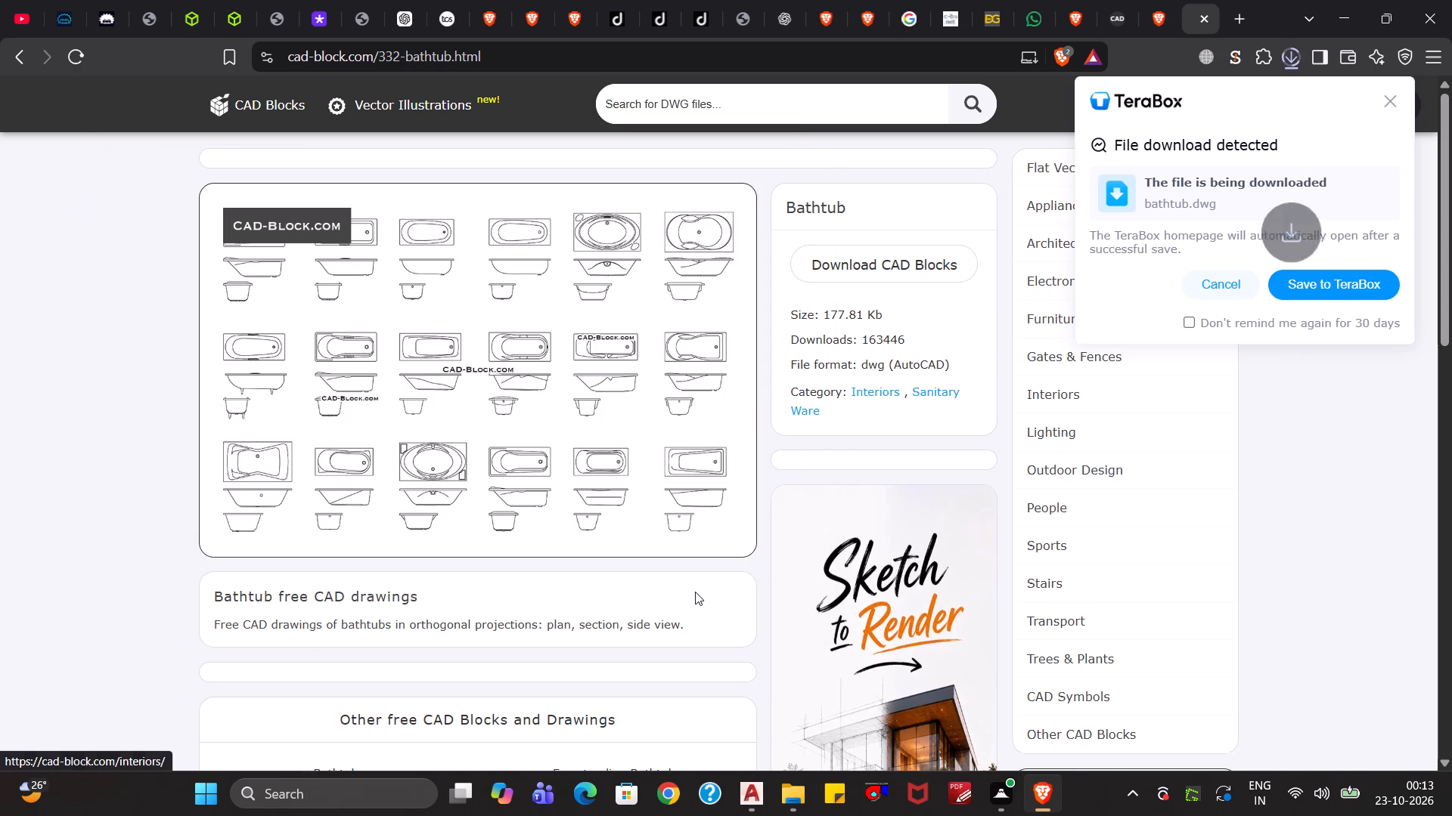
Return to the Sanitary Ware list, open the Kitchen Sink Set and download it into the Kitchen-sink folder inside Blocks as "kitchen_sink_set".
click(695, 592)
key(alt+Left)
scroll(723, 580, down, 3)
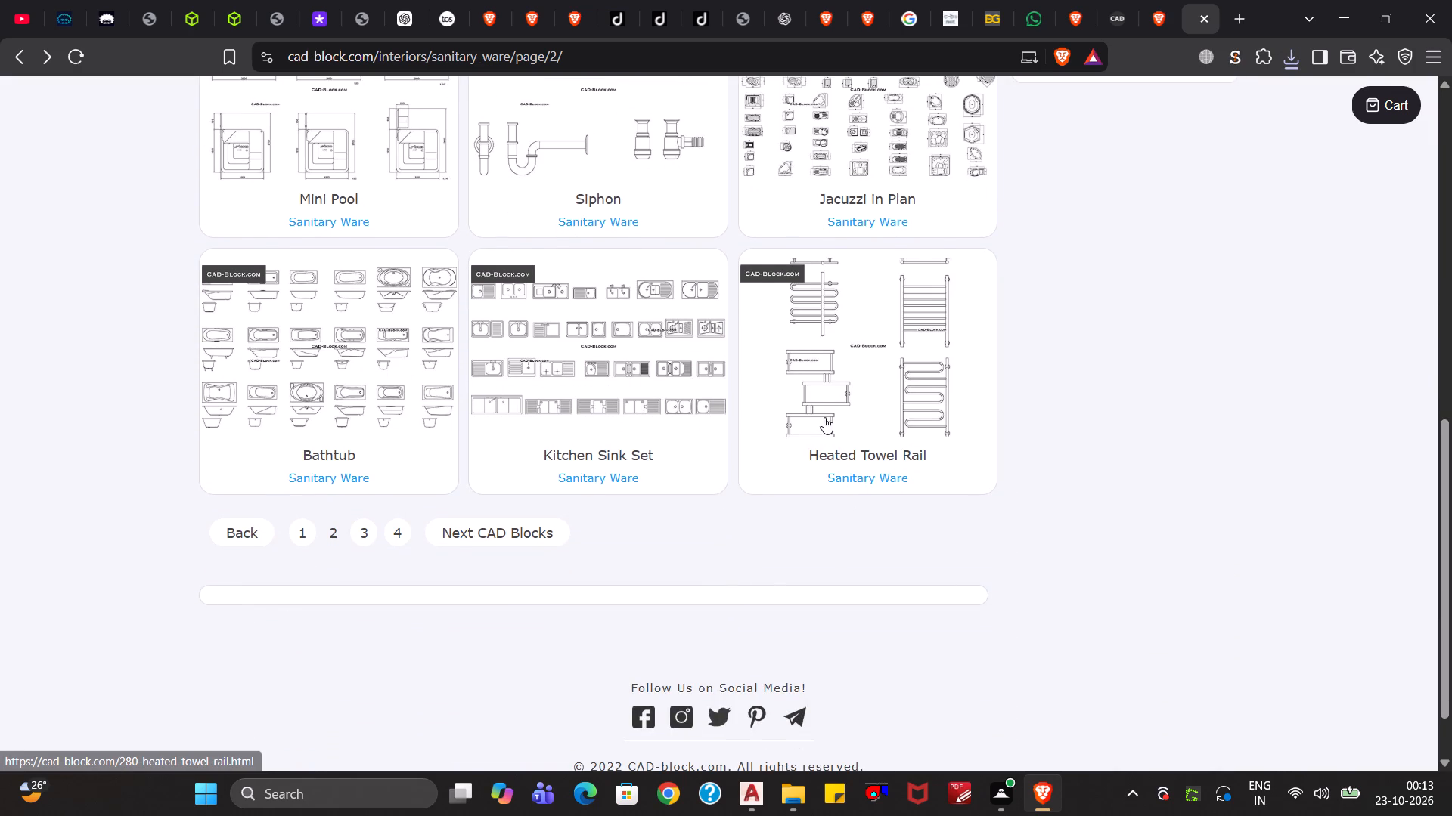
click(625, 383)
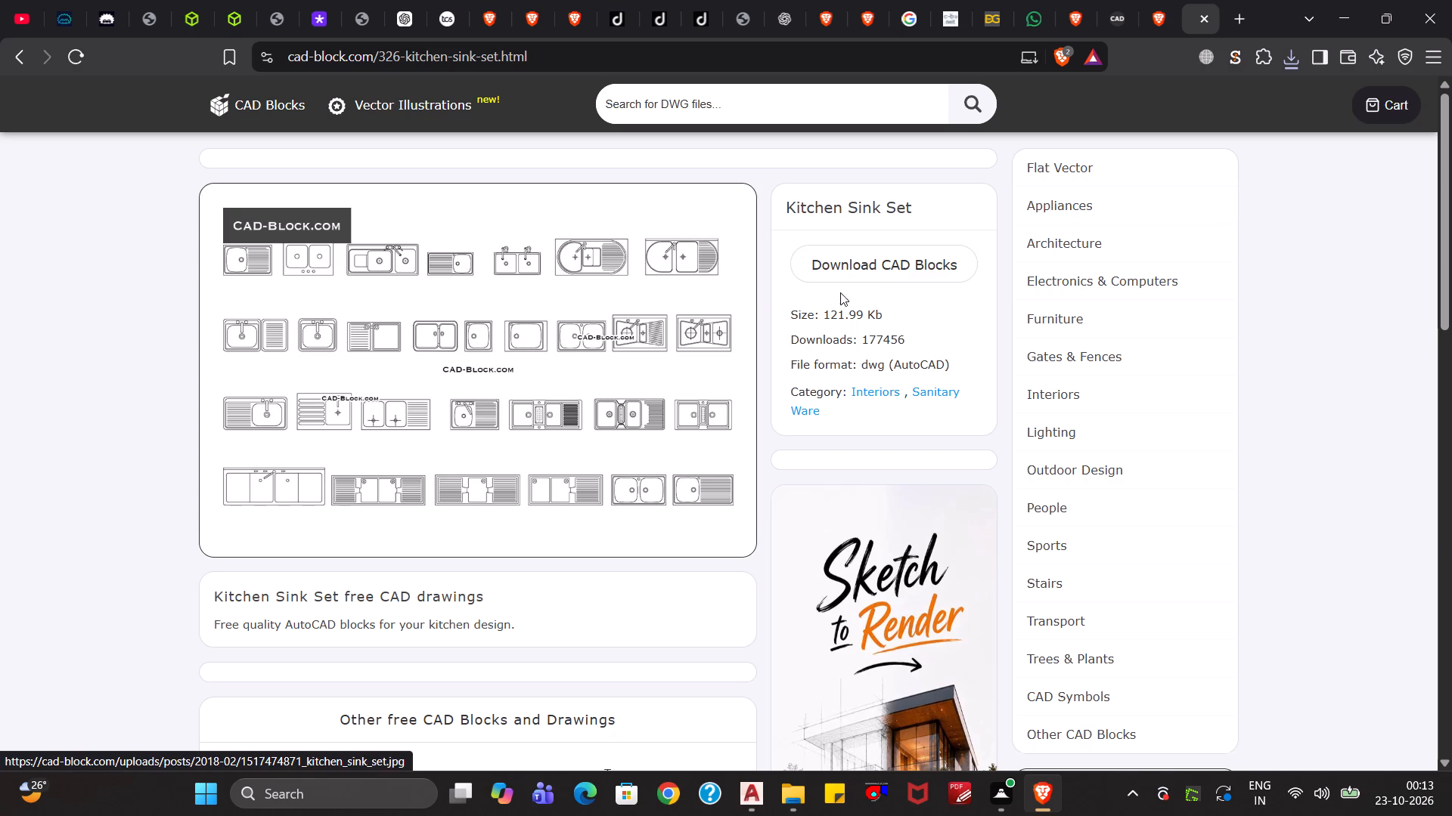
click(880, 270)
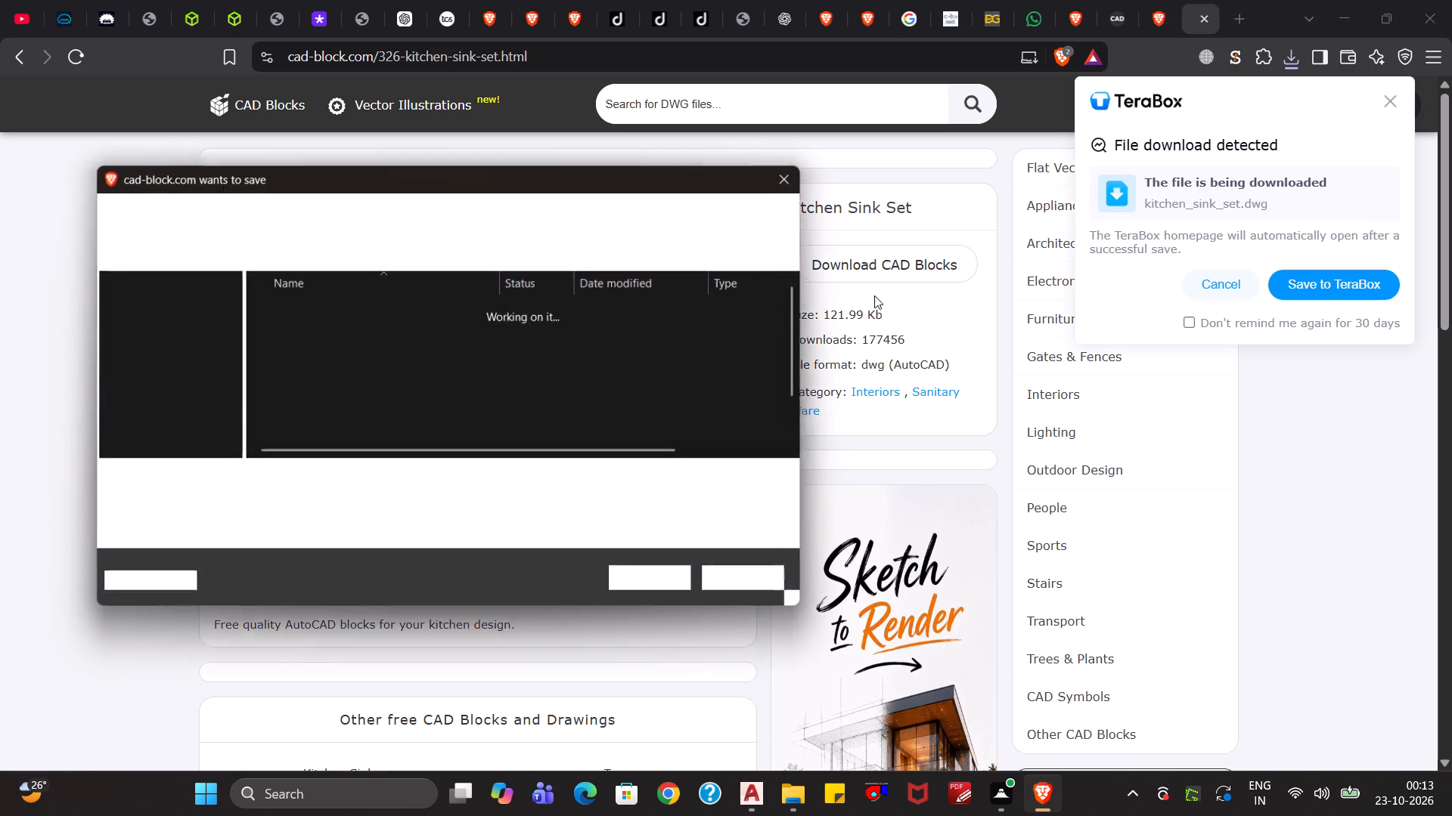
click(398, 218)
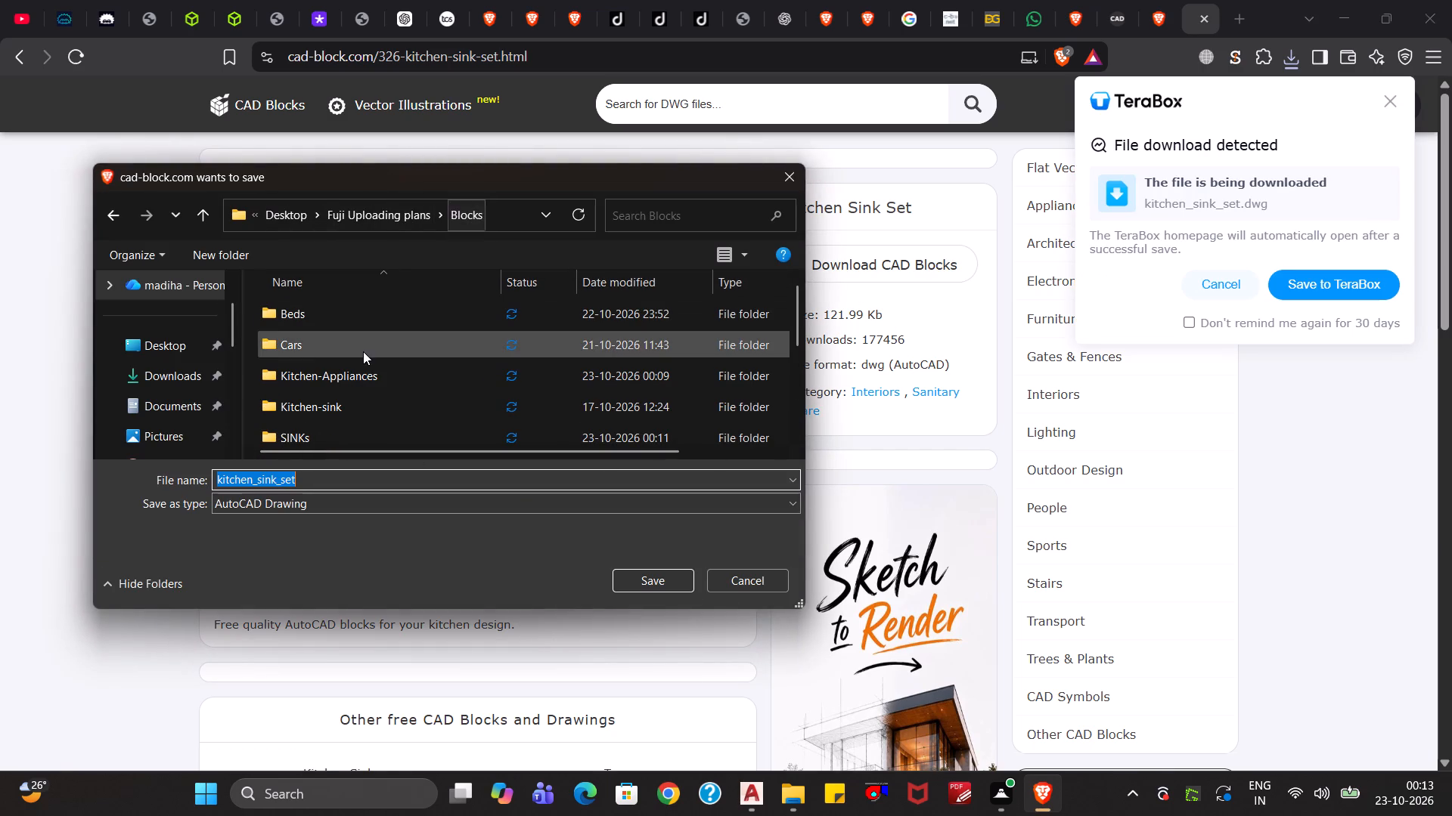
double_click(337, 406)
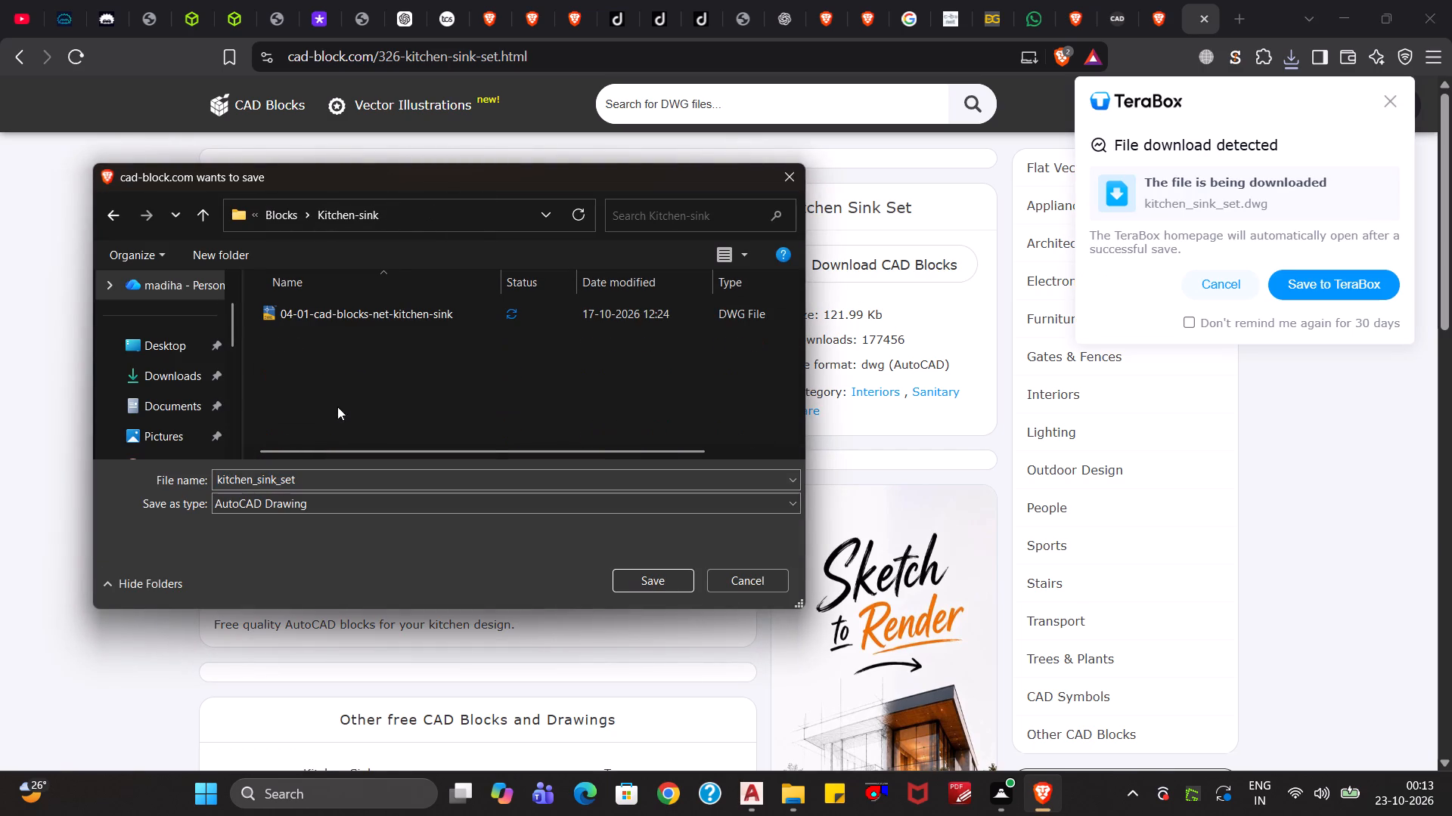
click(624, 582)
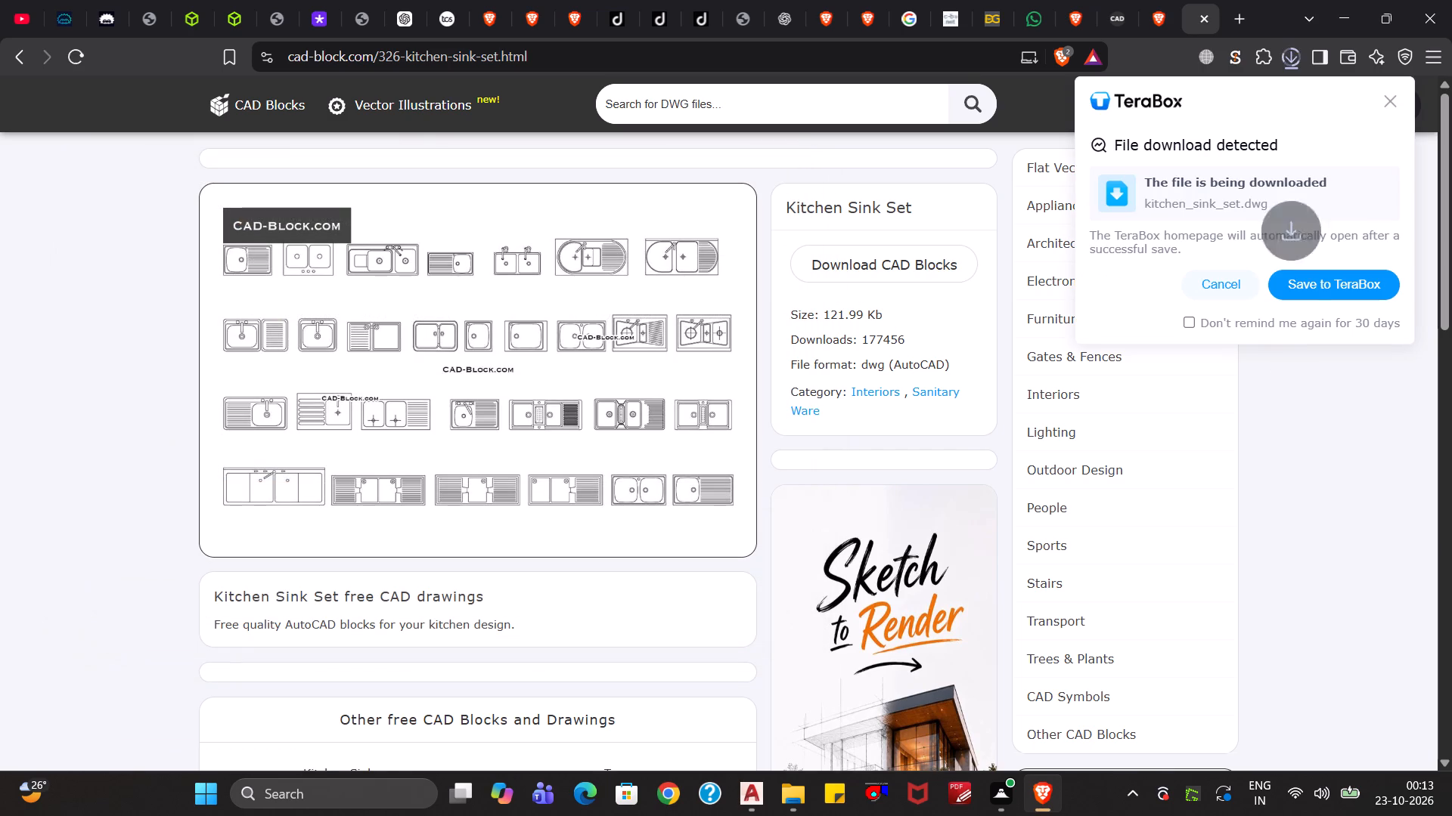
scroll(664, 450, down, 1)
scroll(664, 450, up, 1)
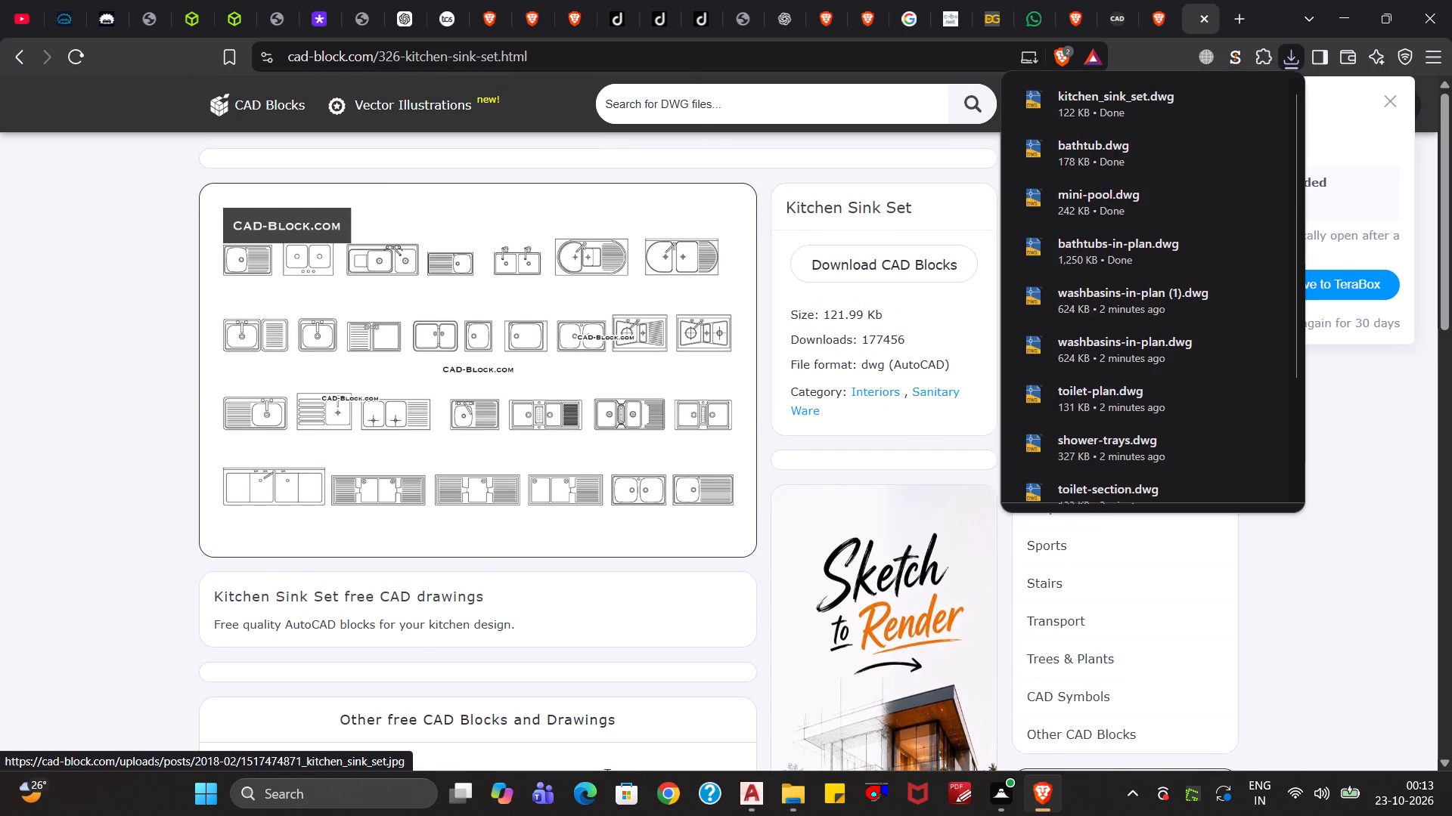
key(Escape)
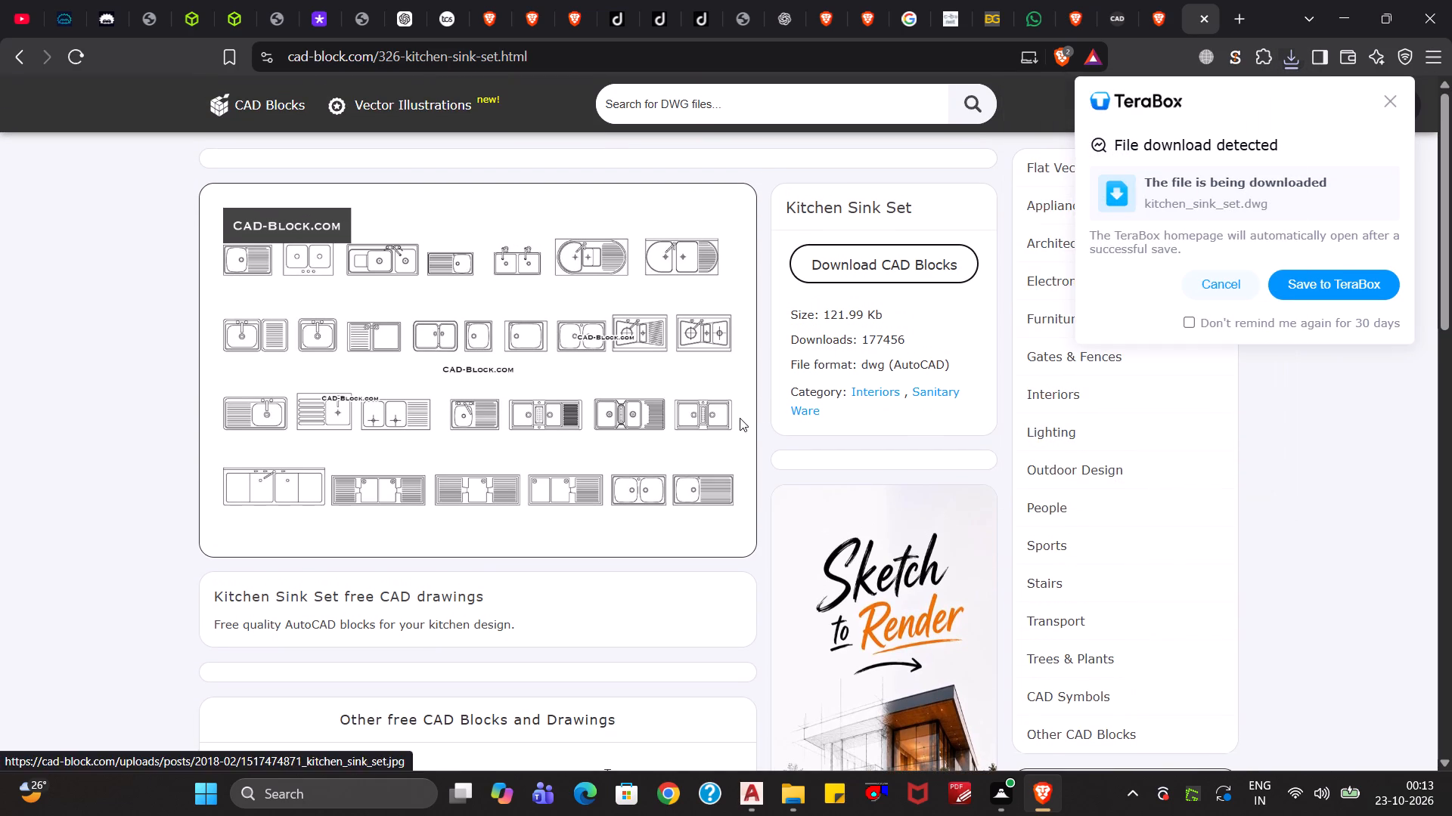
Open the Taps set from the related free CAD drawings and examine its preview.
scroll(741, 413, down, 5)
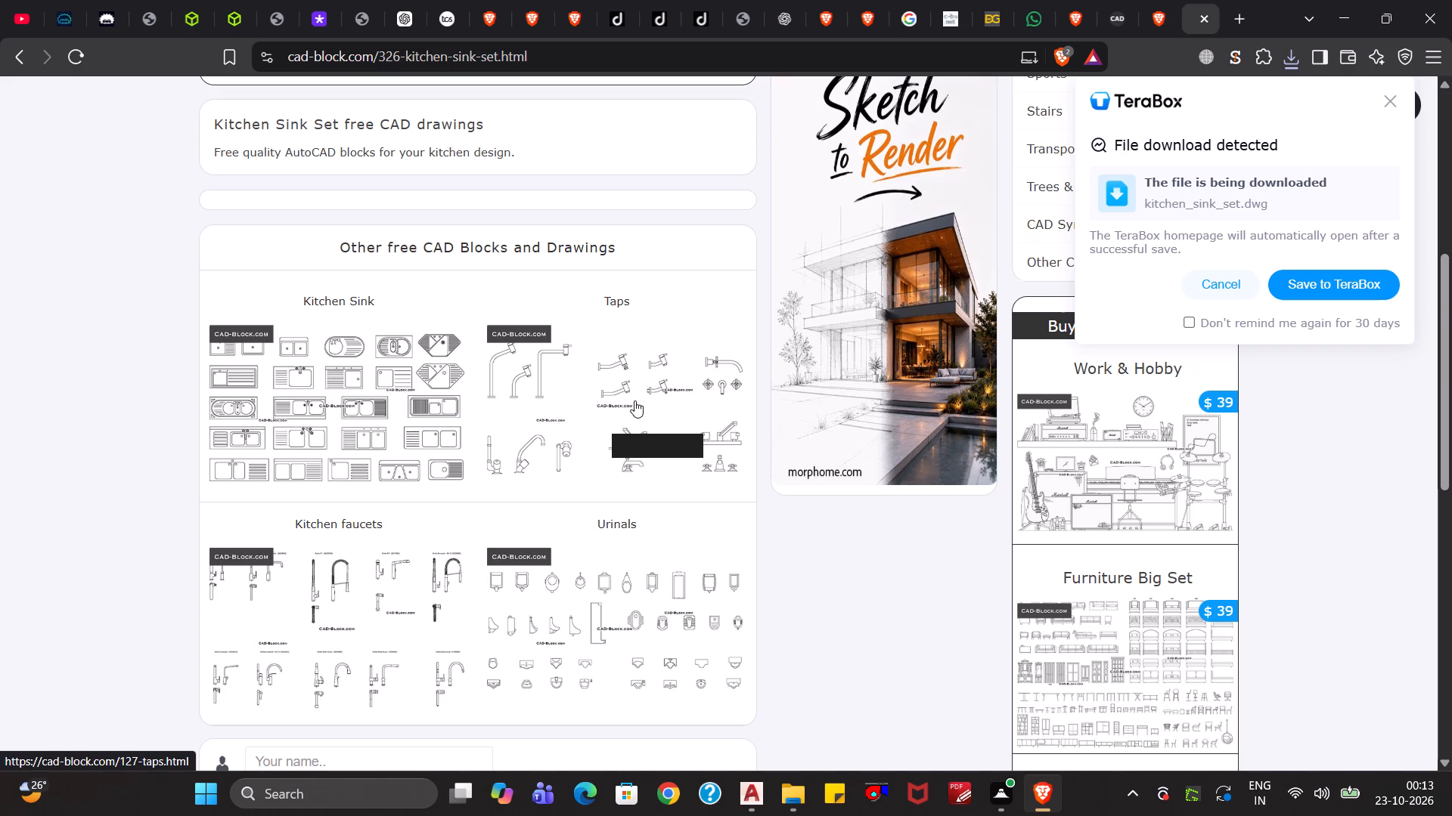
click(694, 397)
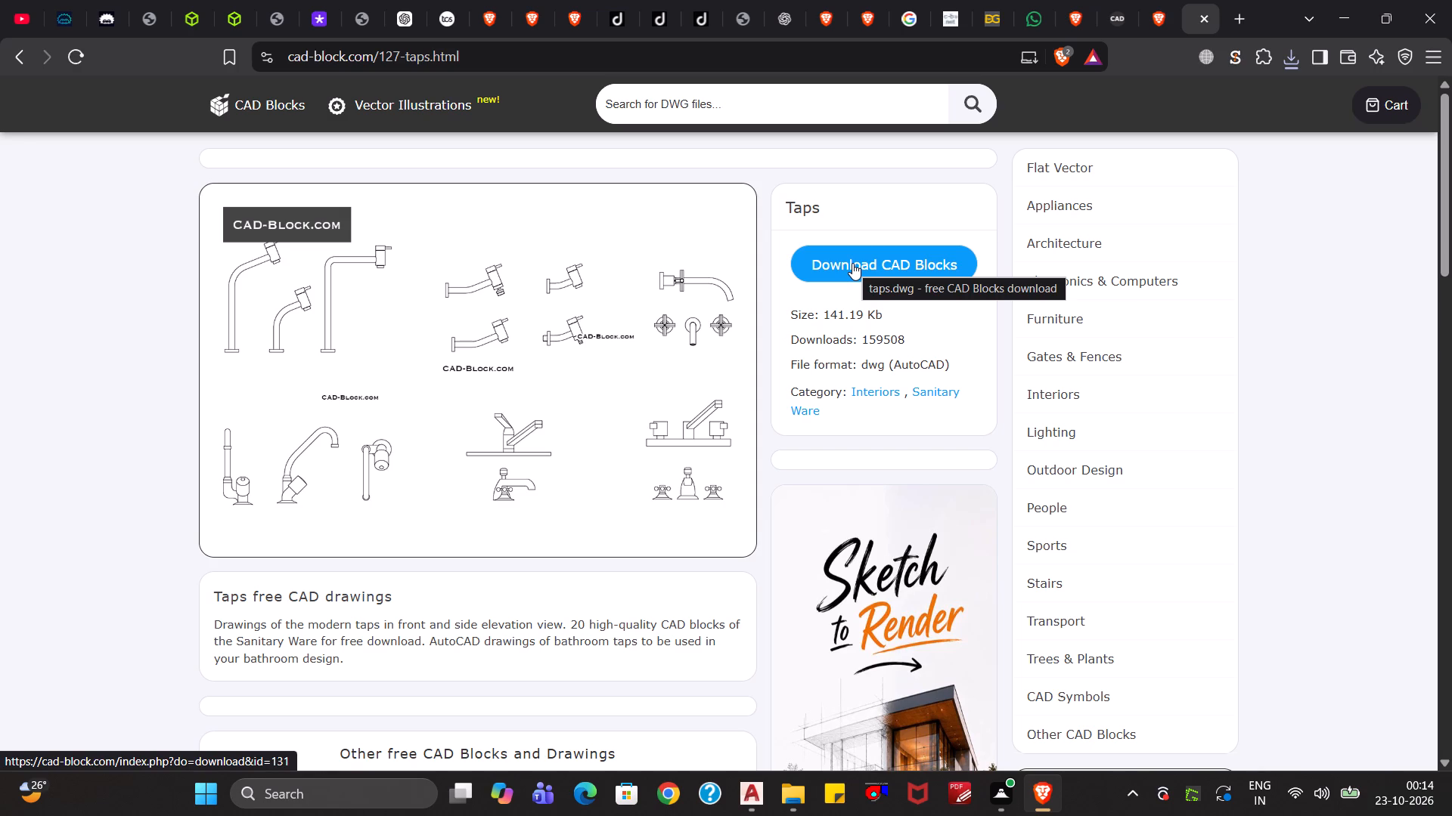
key(Escape)
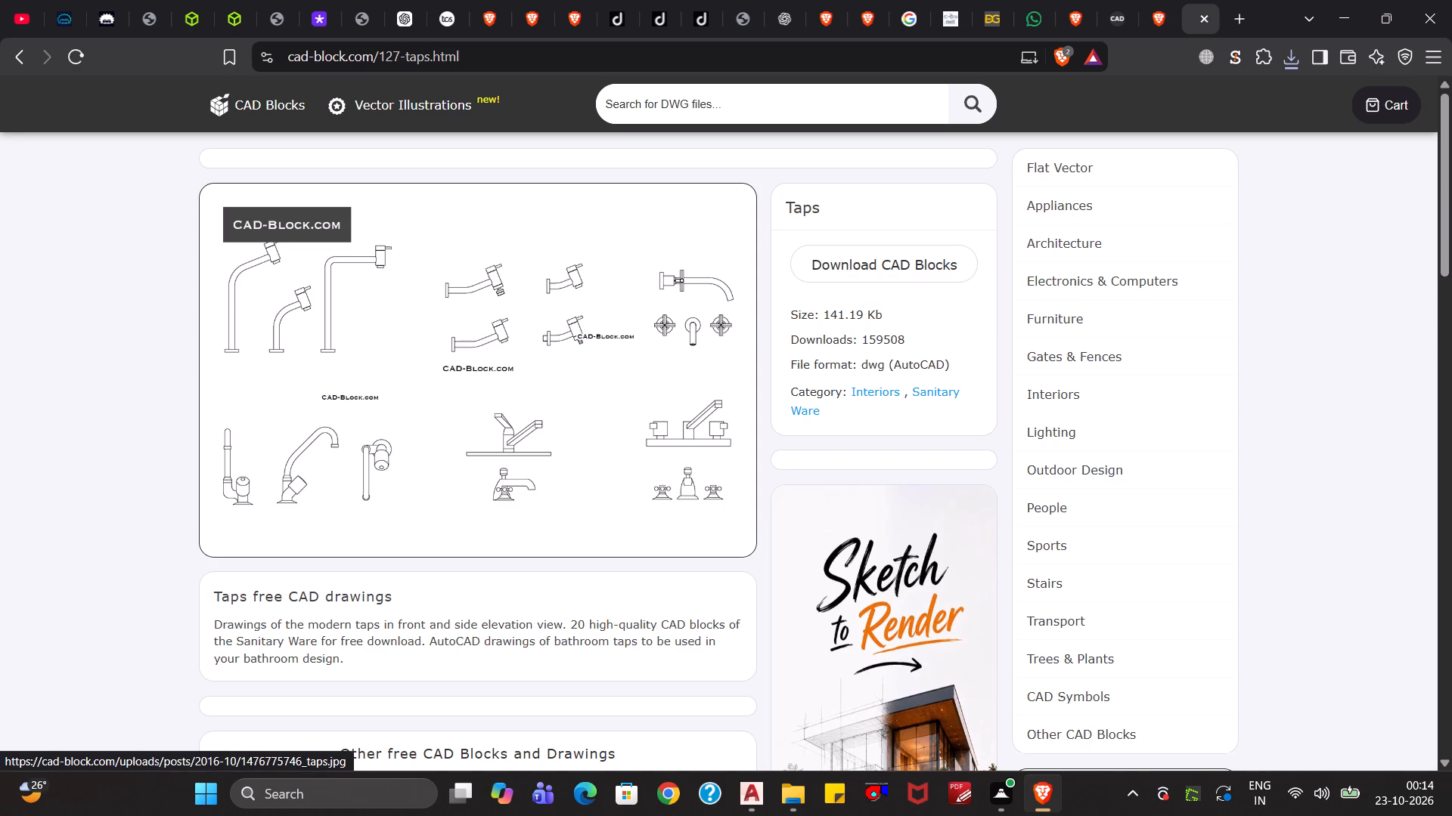
key(Escape)
key(Escape)
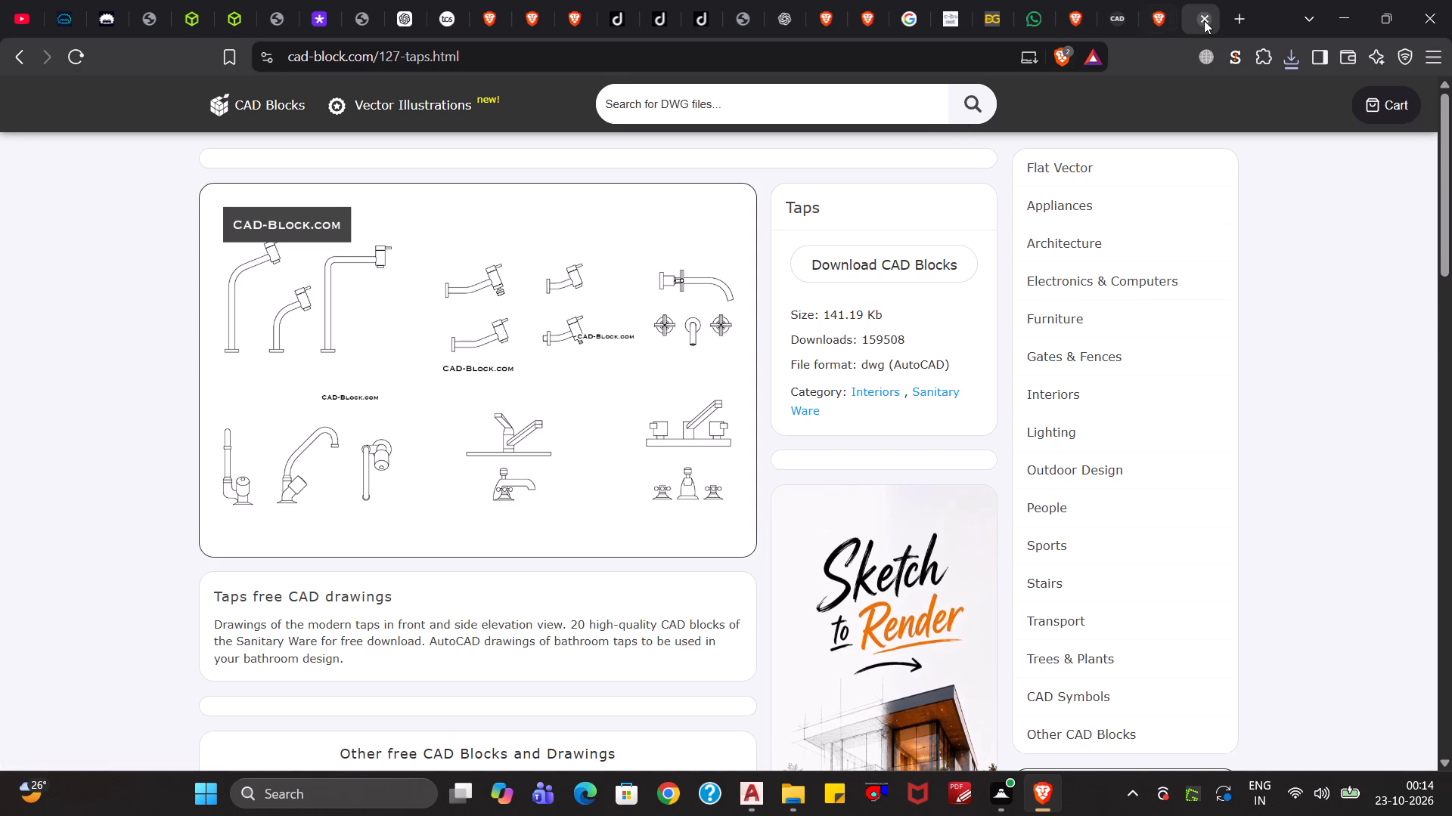
Close the Taps page and the browser, returning to the Compact Harmony Residence drawing in AutoCAD.
click(1205, 22)
click(923, 332)
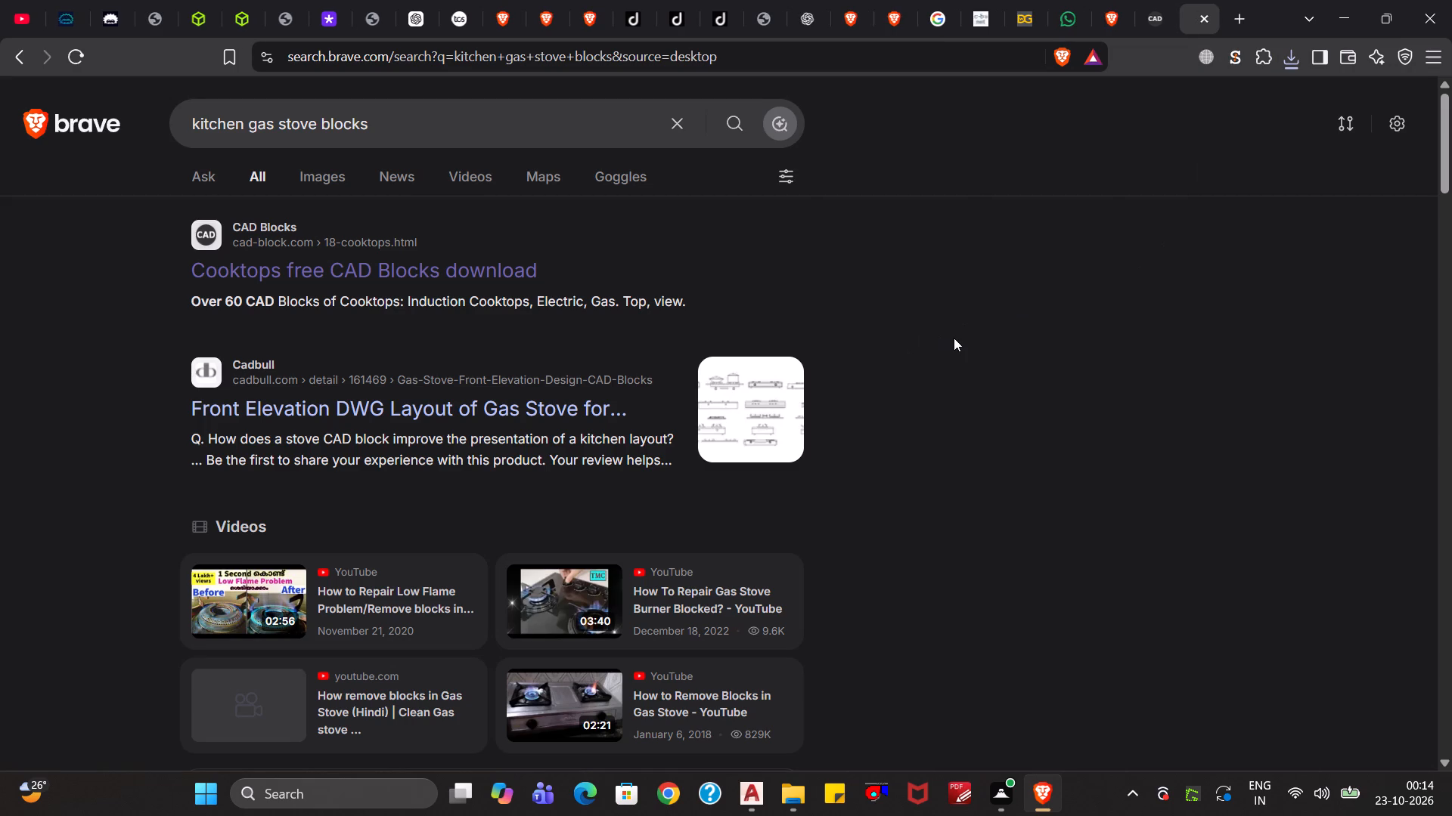
click(1444, 23)
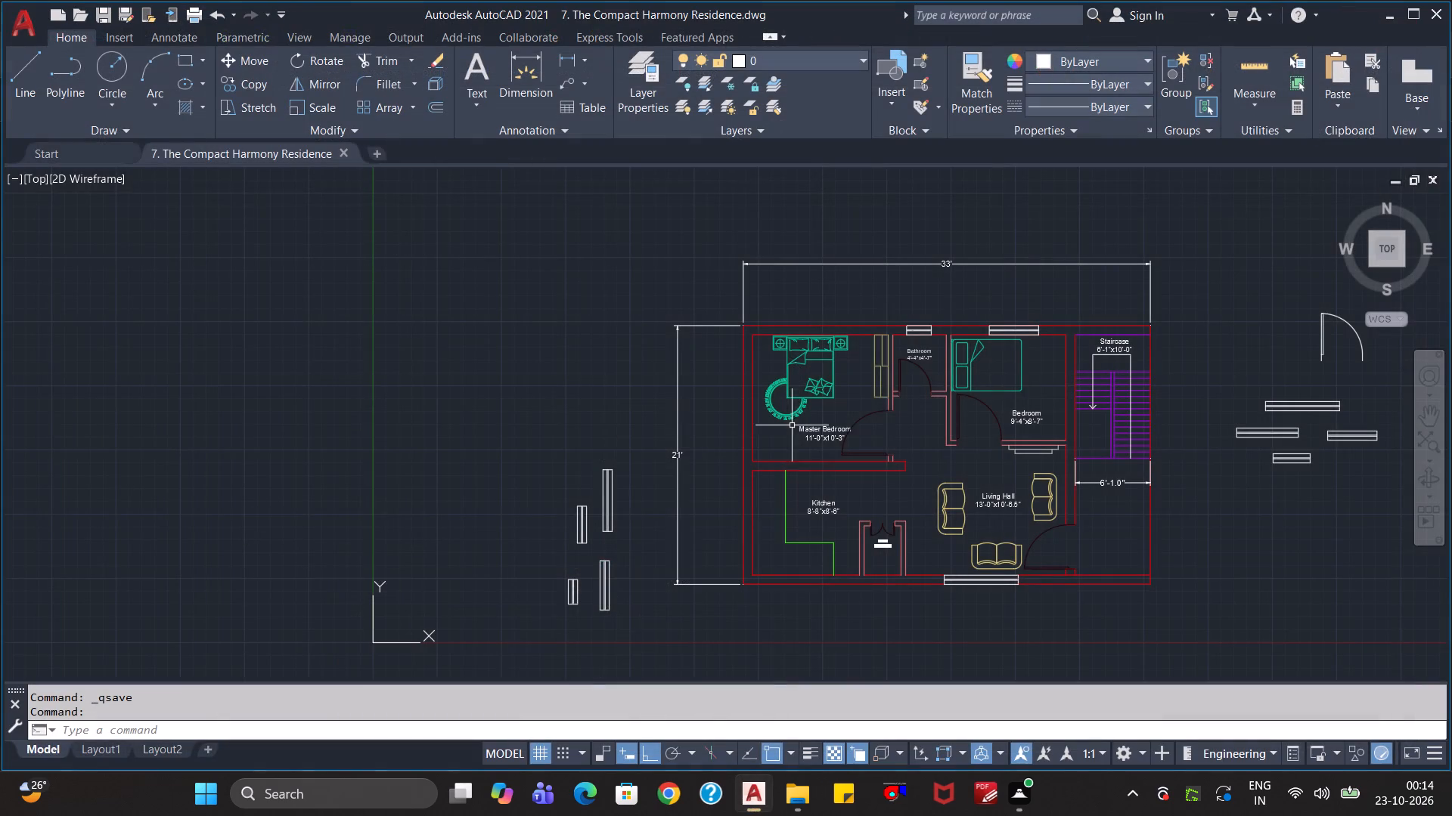
Open the kitchen_sink_set drawing from the Kitchen-sink folder inside Blocks.
middle_drag(1138, 307, 767, 399)
scroll(800, 499, up, 1)
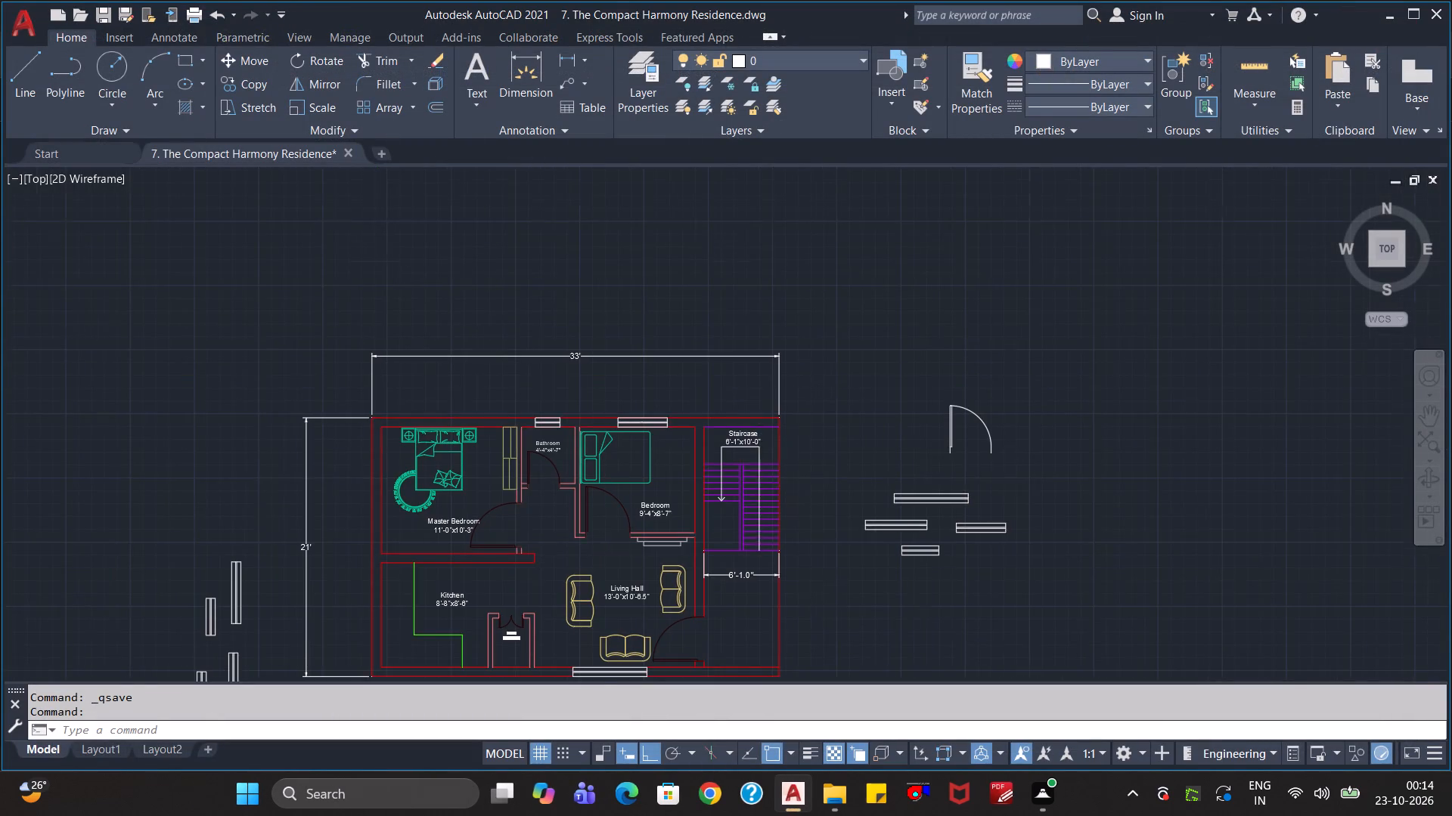
middle_drag(805, 499, 887, 420)
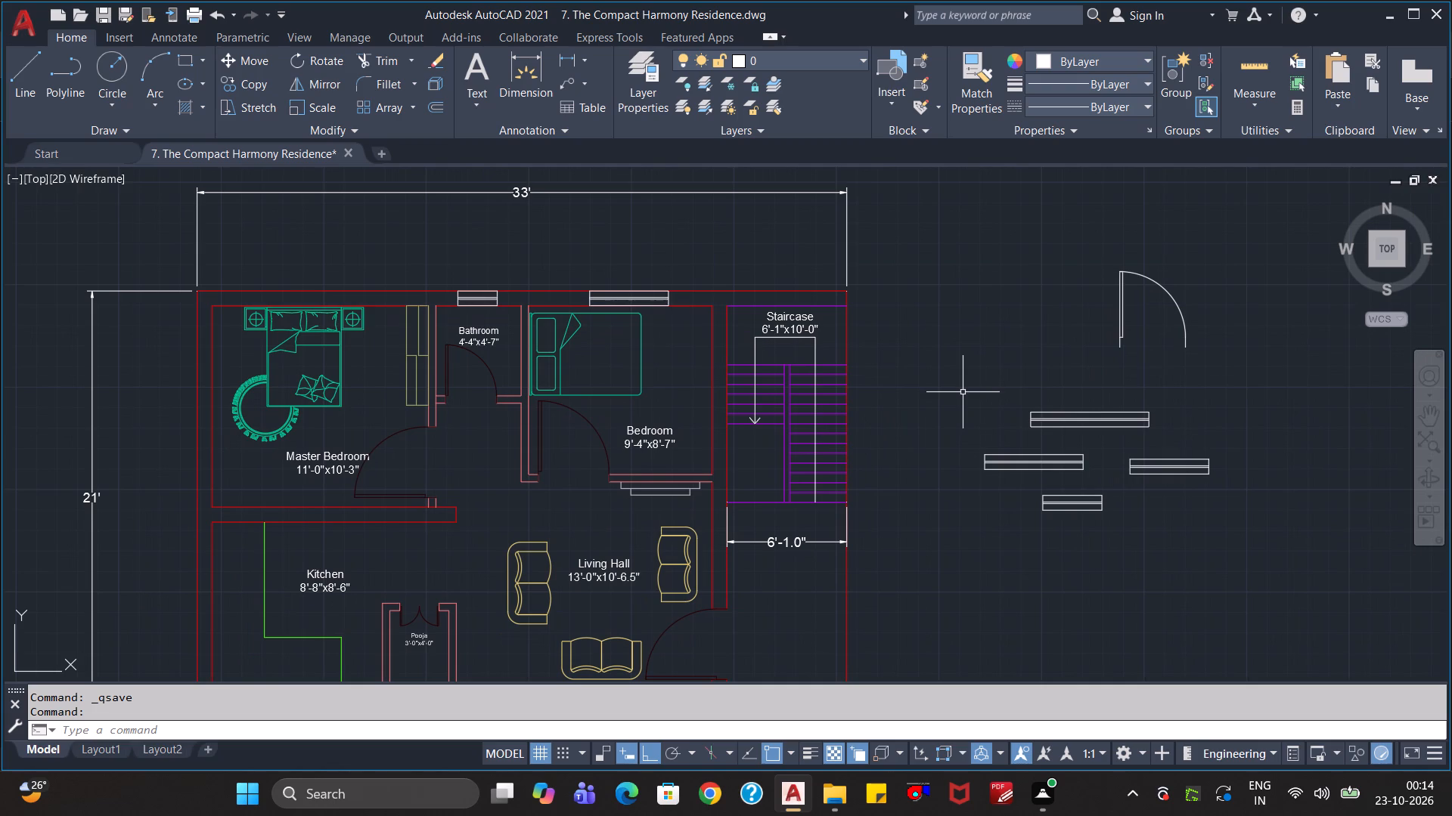
key(ctrl+o)
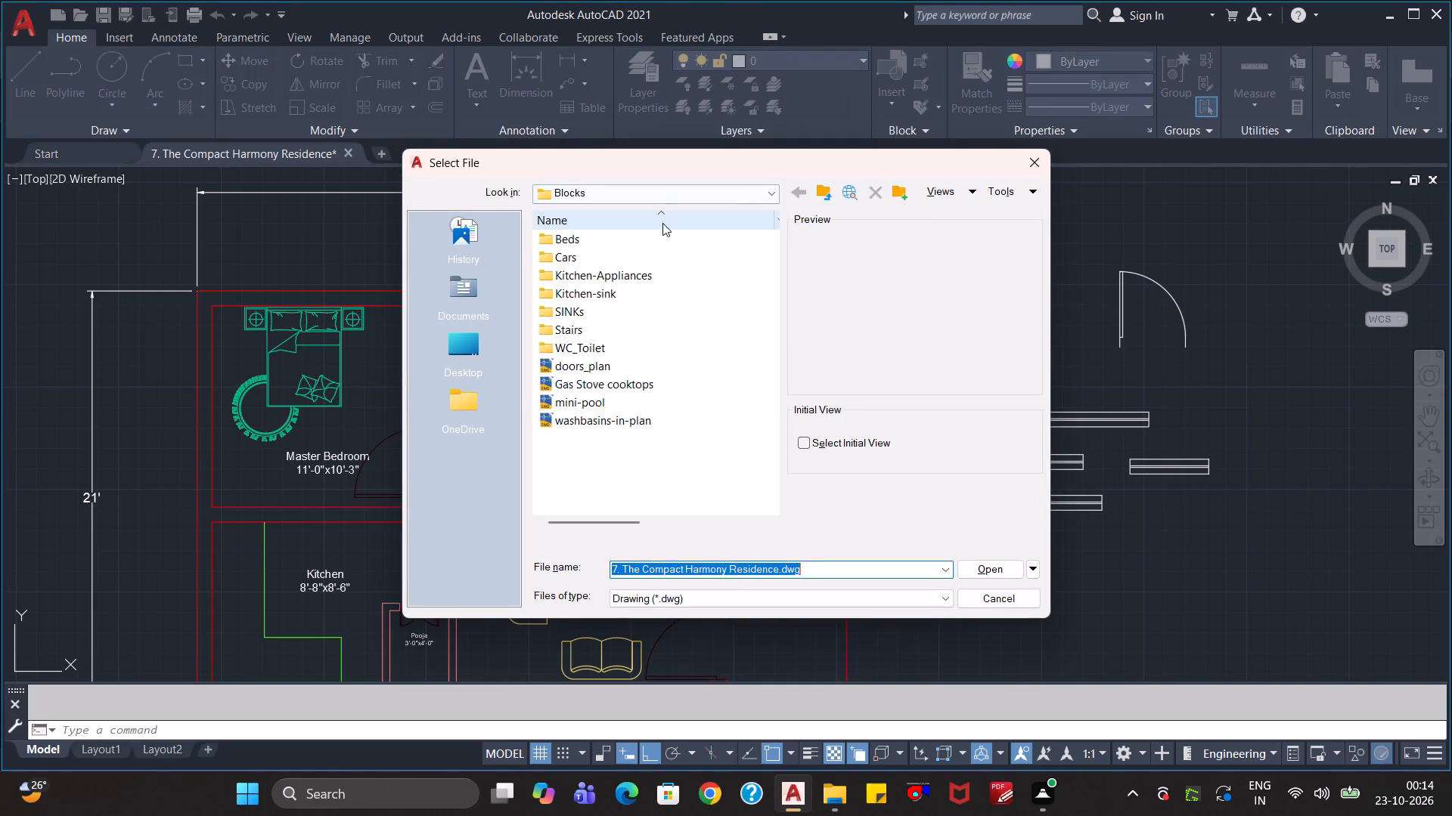
double_click(598, 277)
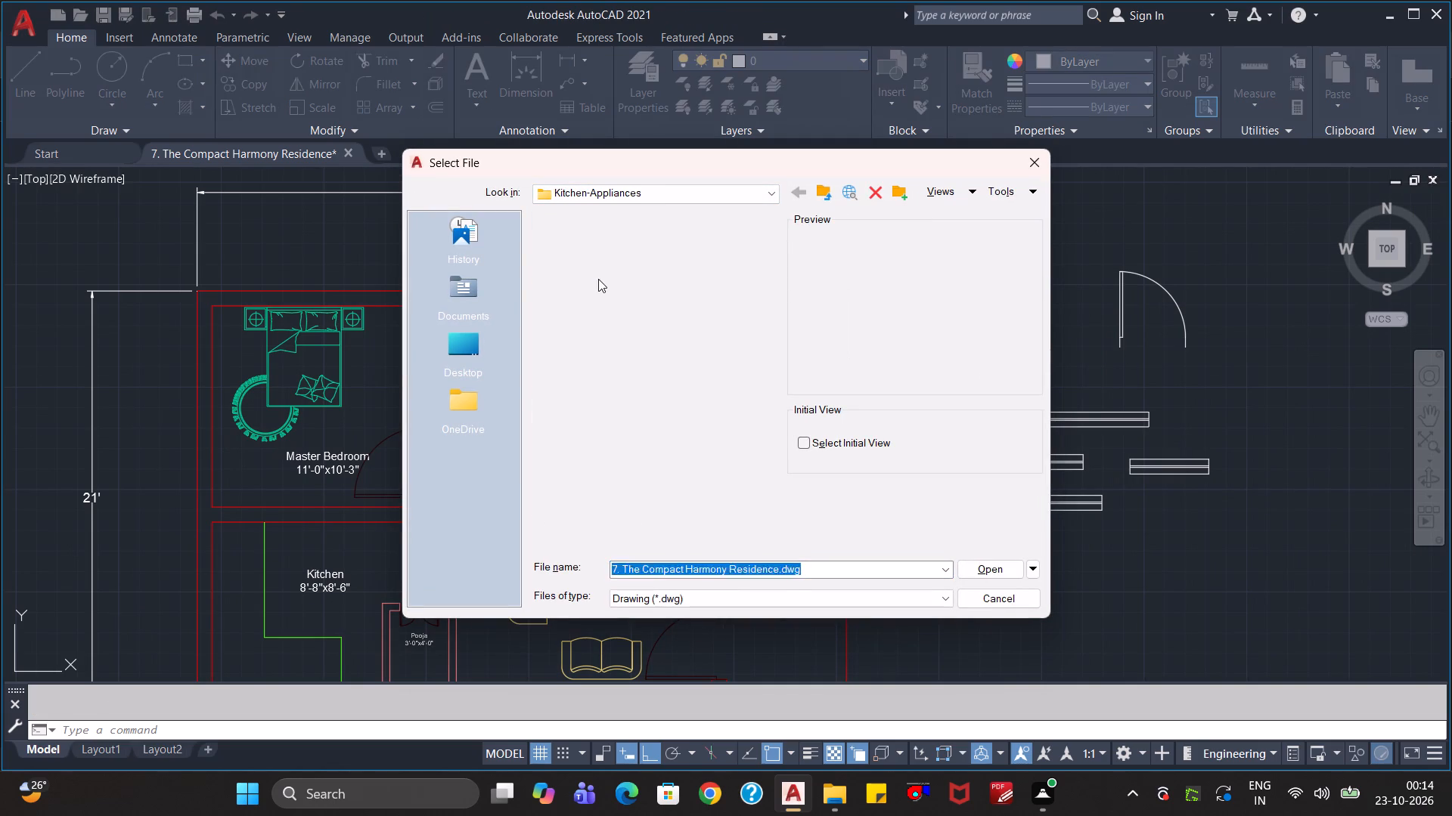
key(BackSpace)
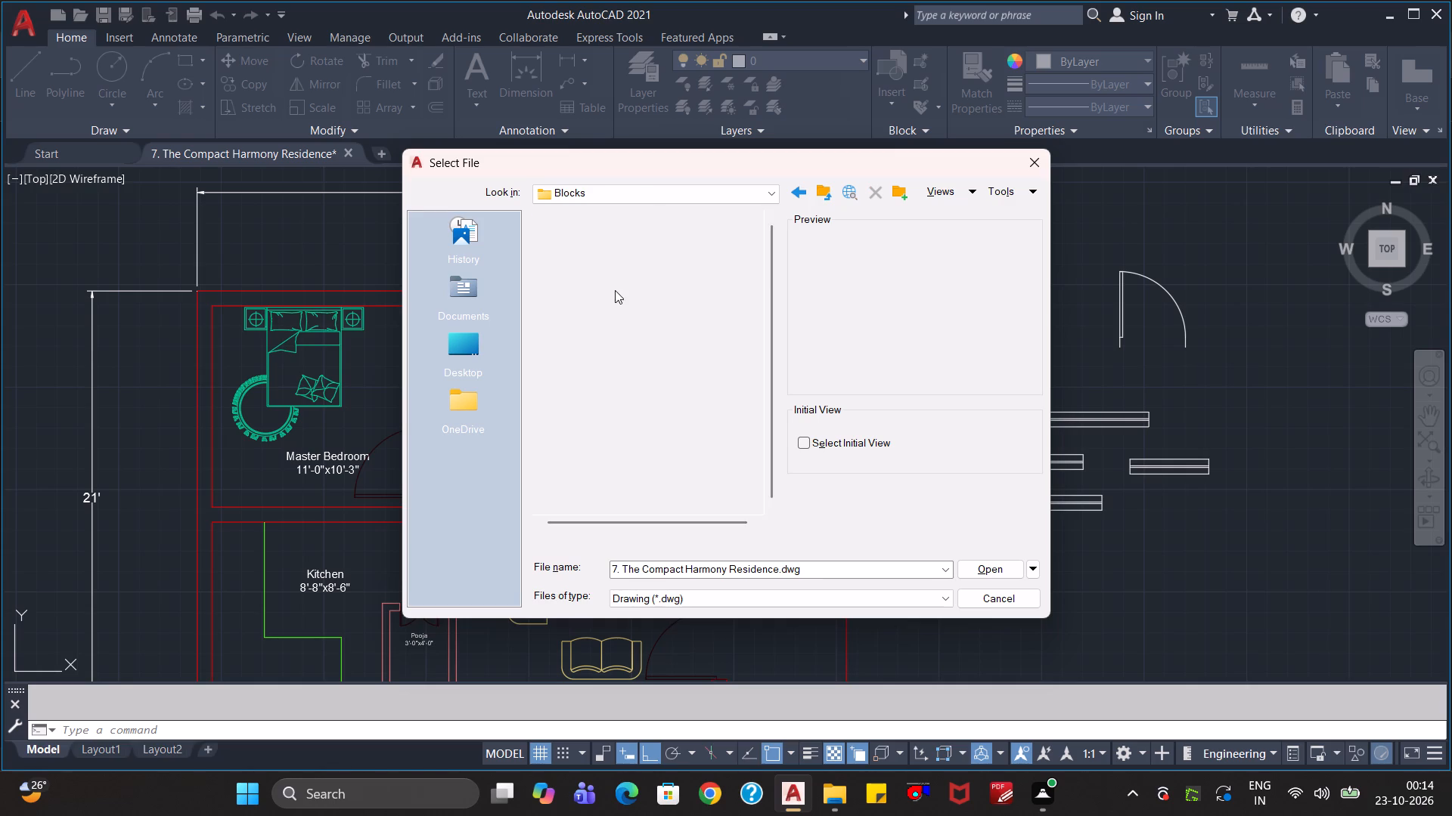
double_click(598, 296)
click(597, 253)
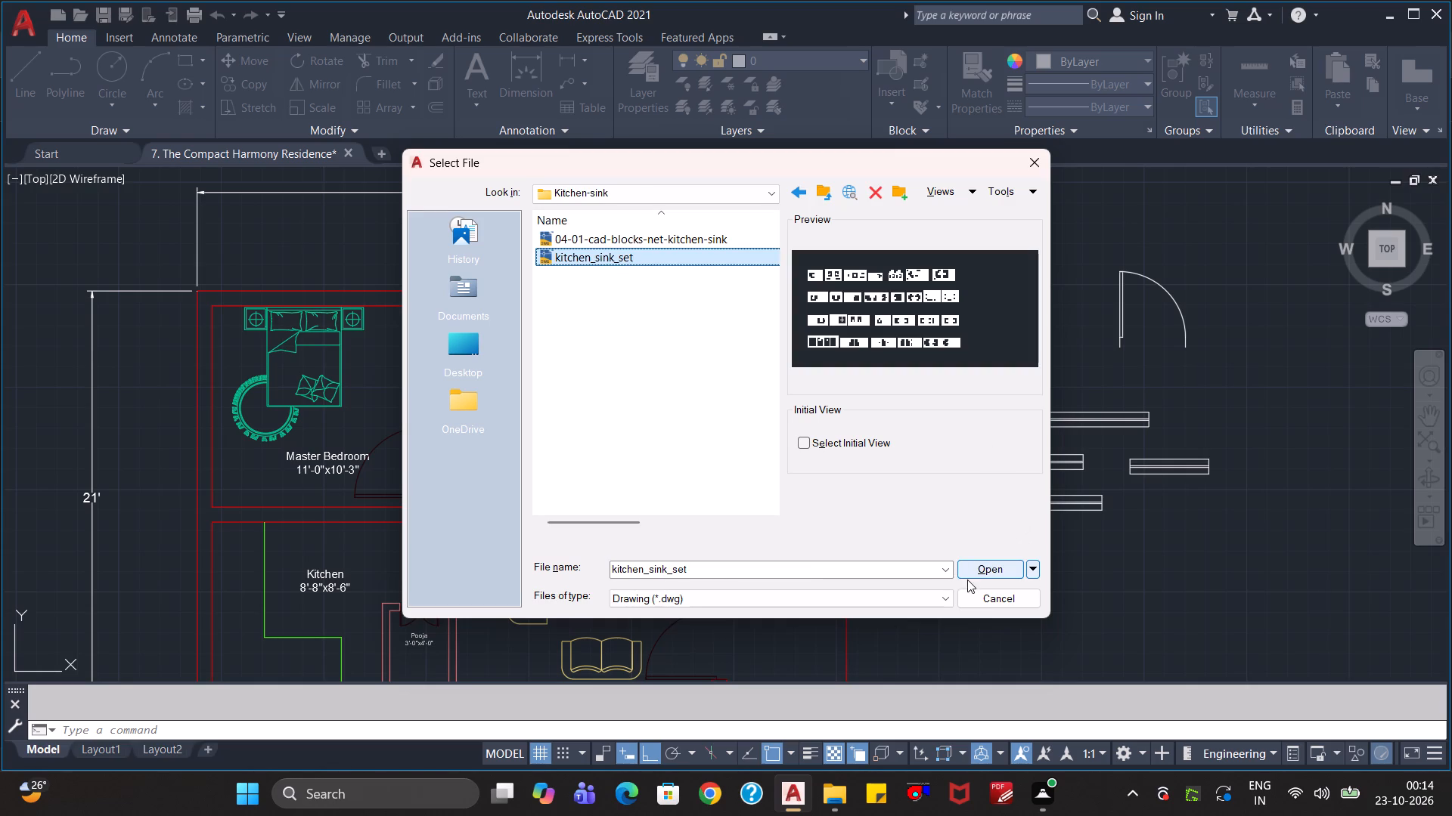
click(970, 572)
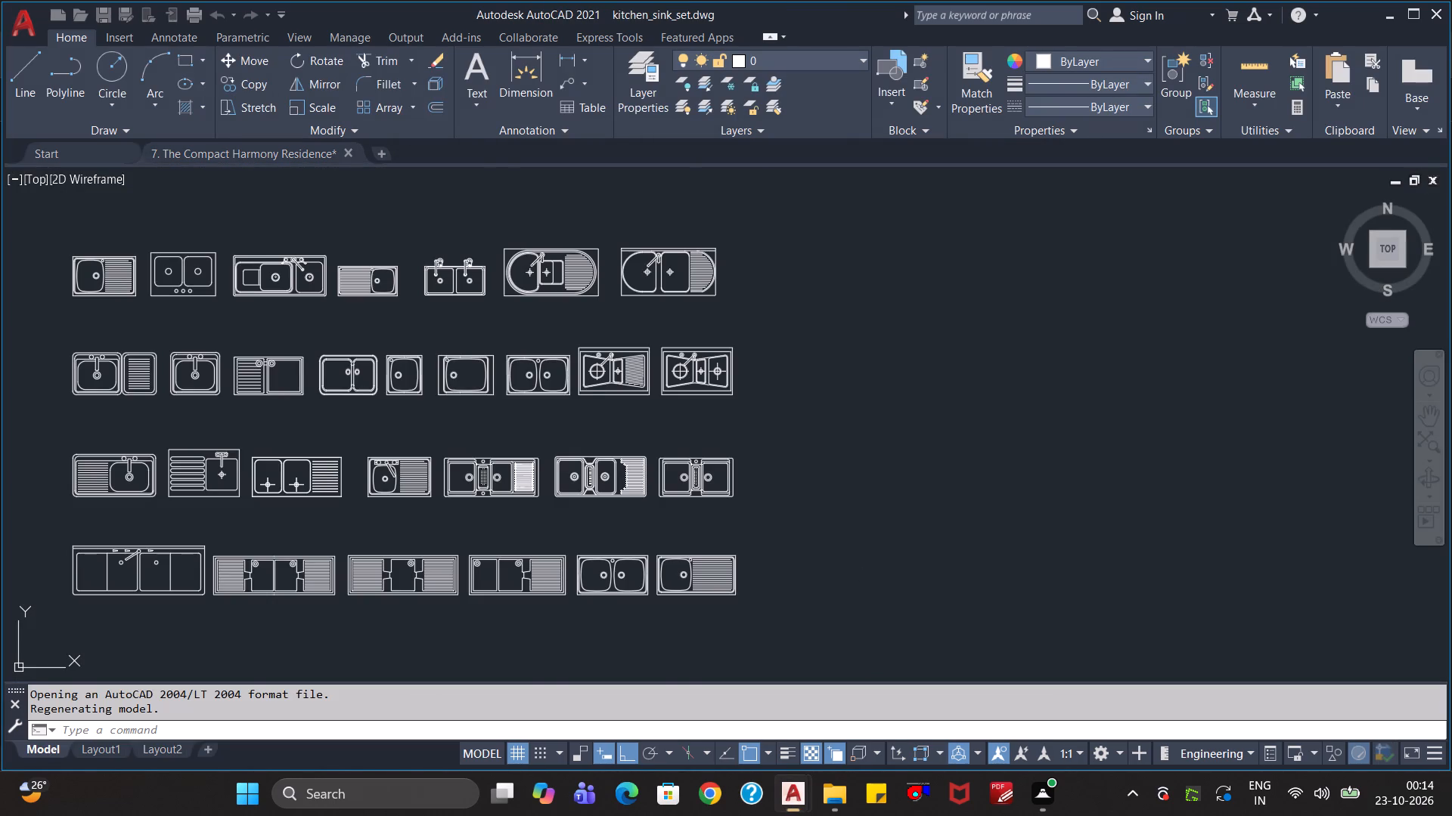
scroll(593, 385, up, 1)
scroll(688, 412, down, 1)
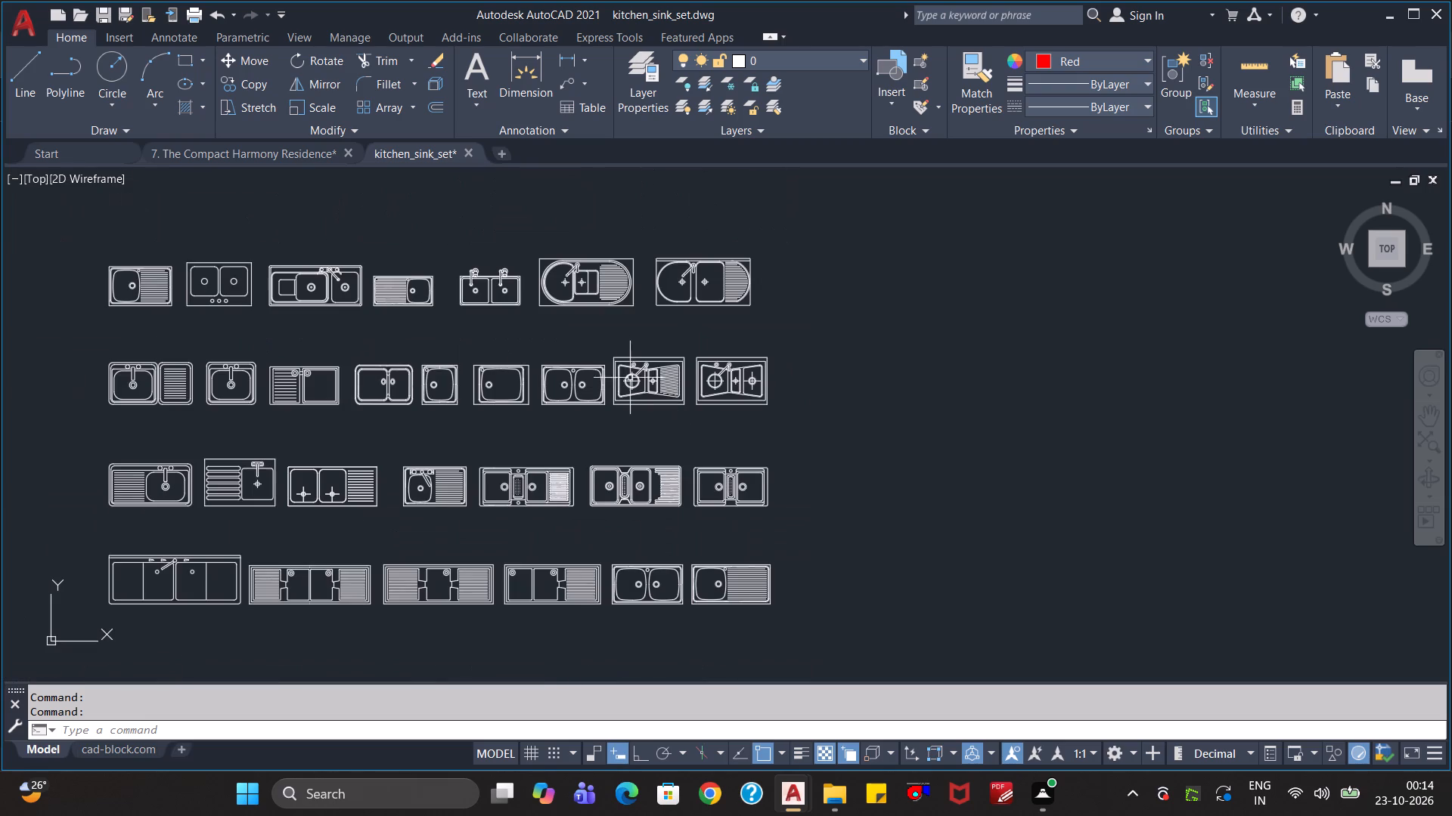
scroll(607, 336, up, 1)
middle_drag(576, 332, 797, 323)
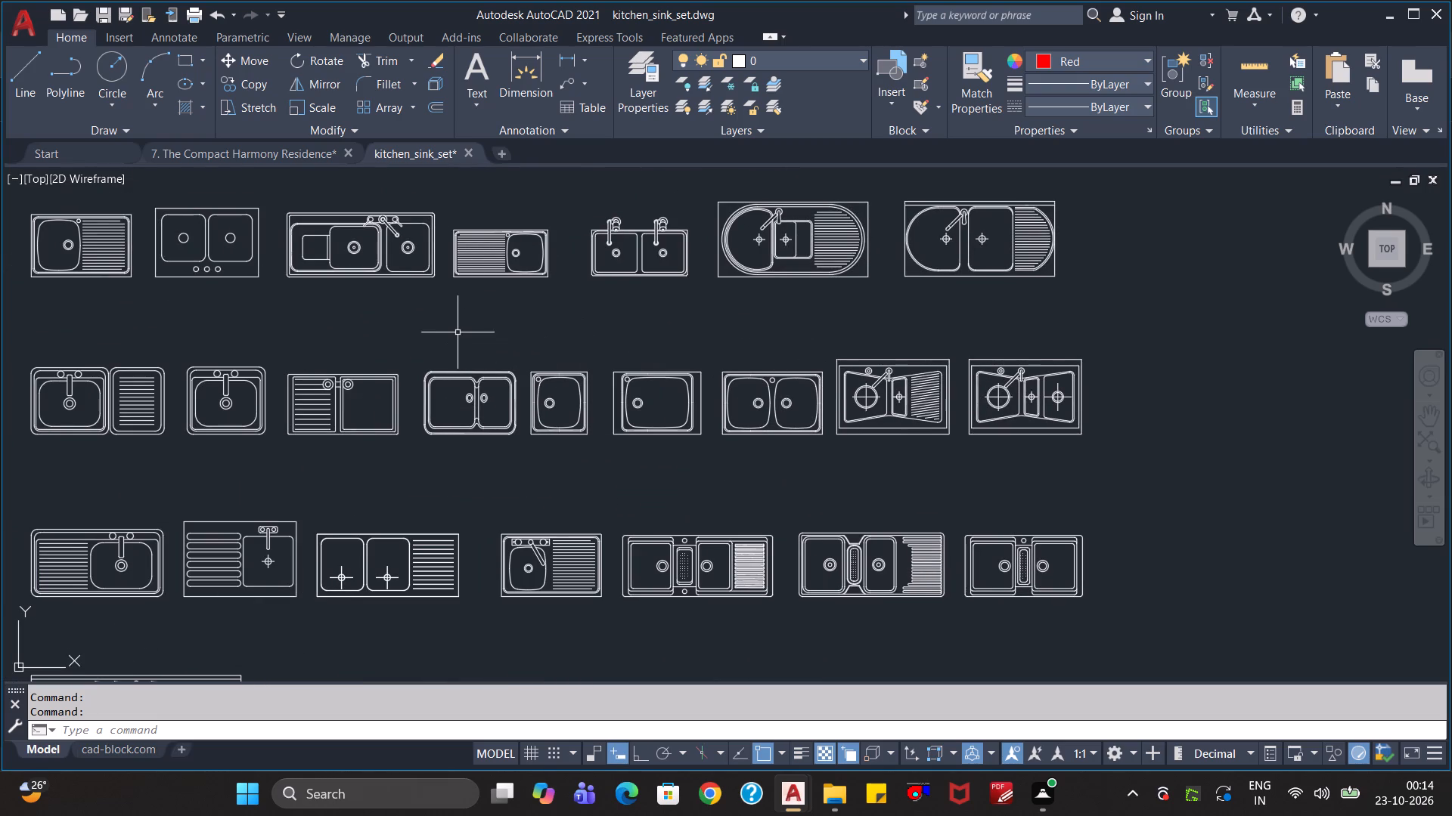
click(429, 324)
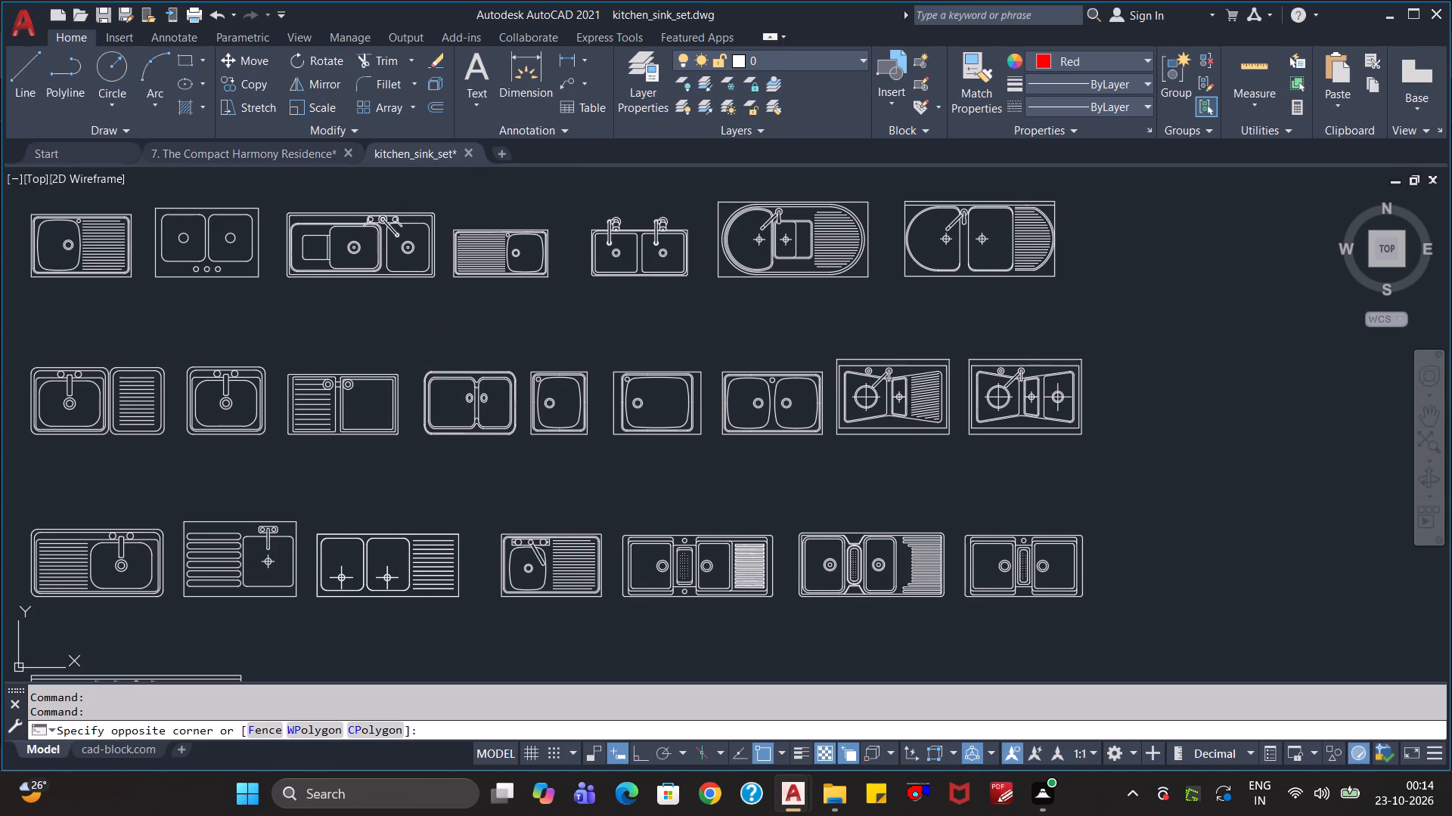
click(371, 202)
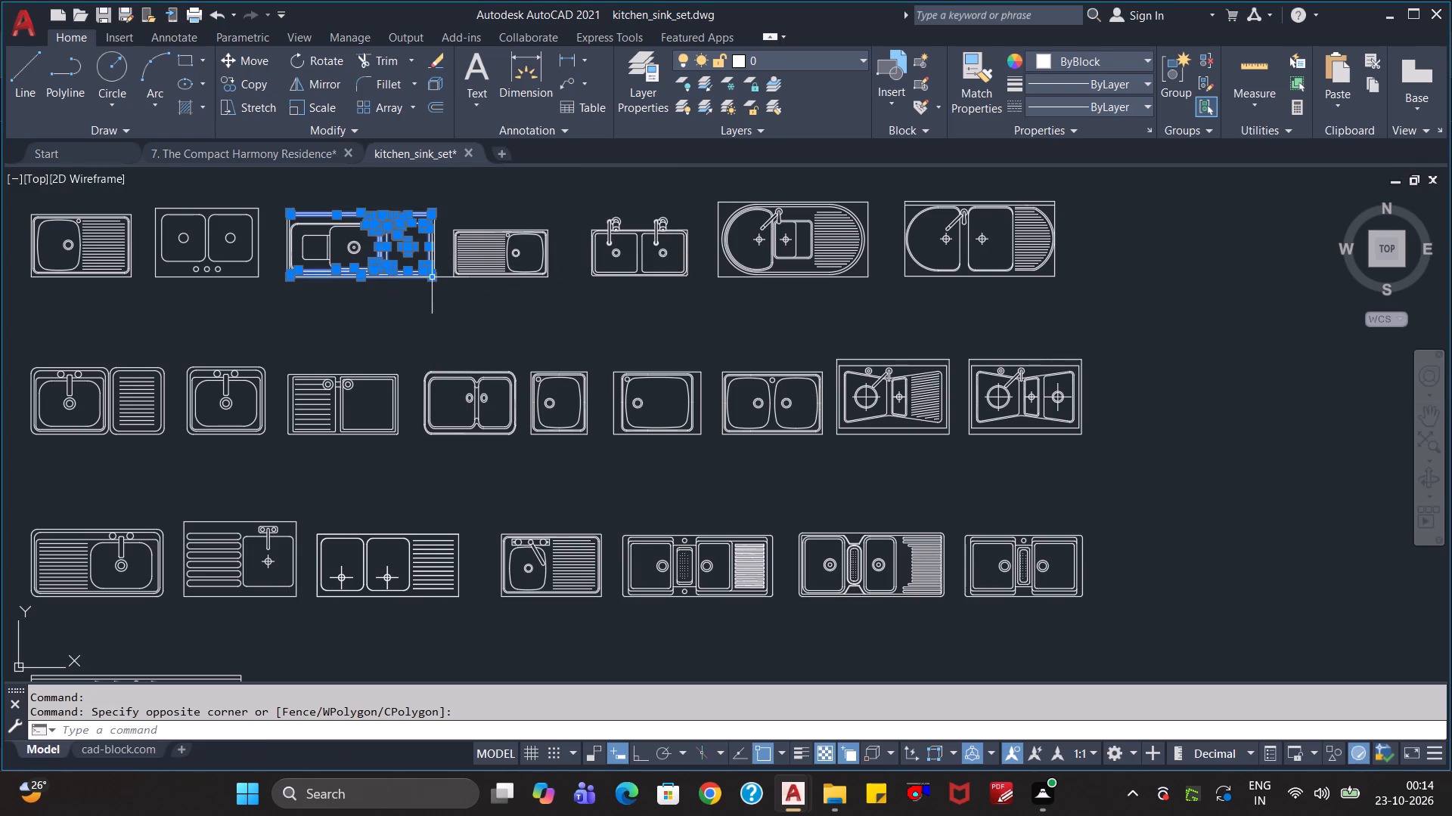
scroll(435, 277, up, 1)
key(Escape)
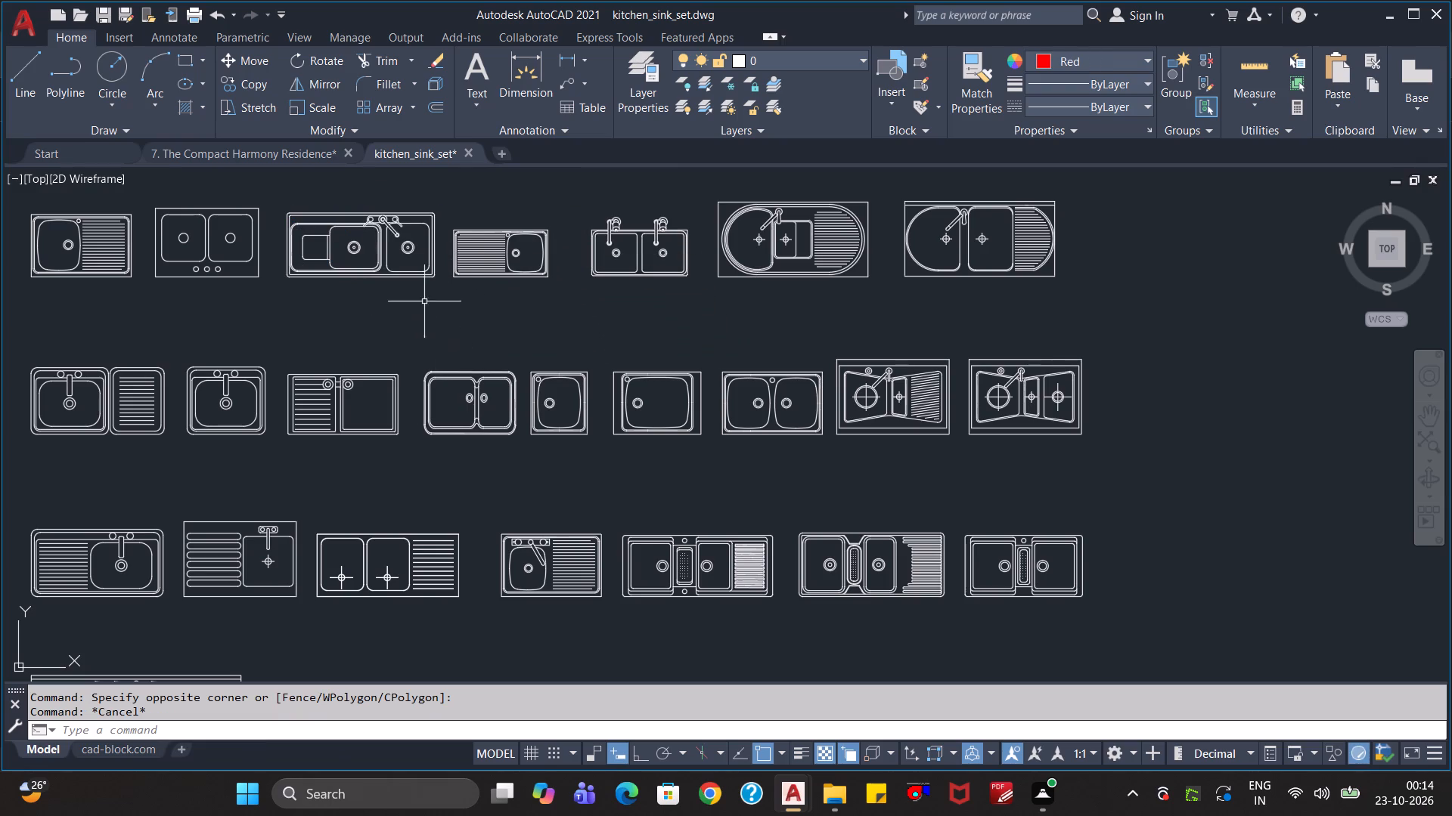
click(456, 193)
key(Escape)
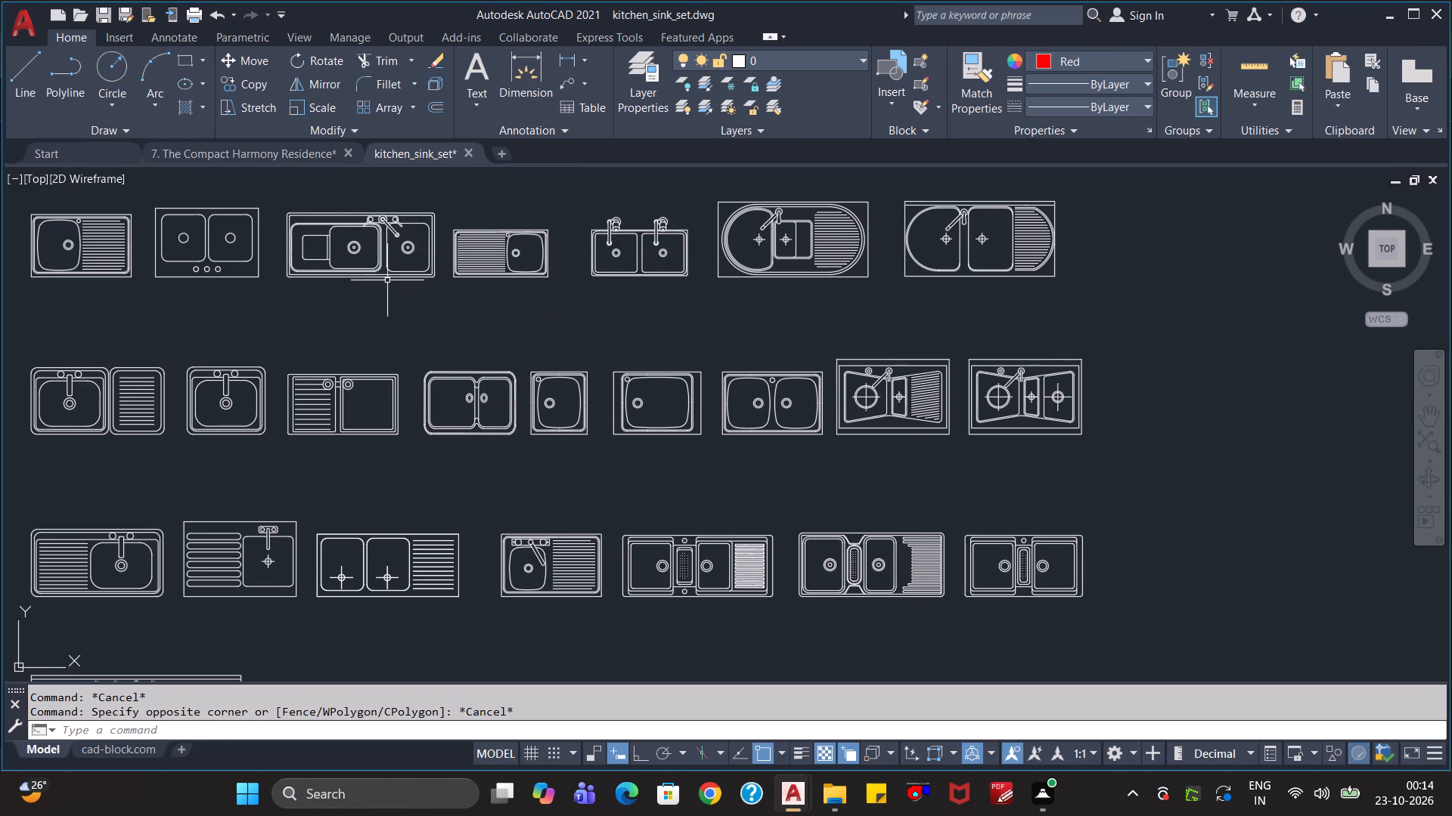
Copy the third sink in the top row, with two bowls and a tap, and paste it beside the plan in the Compact Harmony Residence drawing.
click(441, 202)
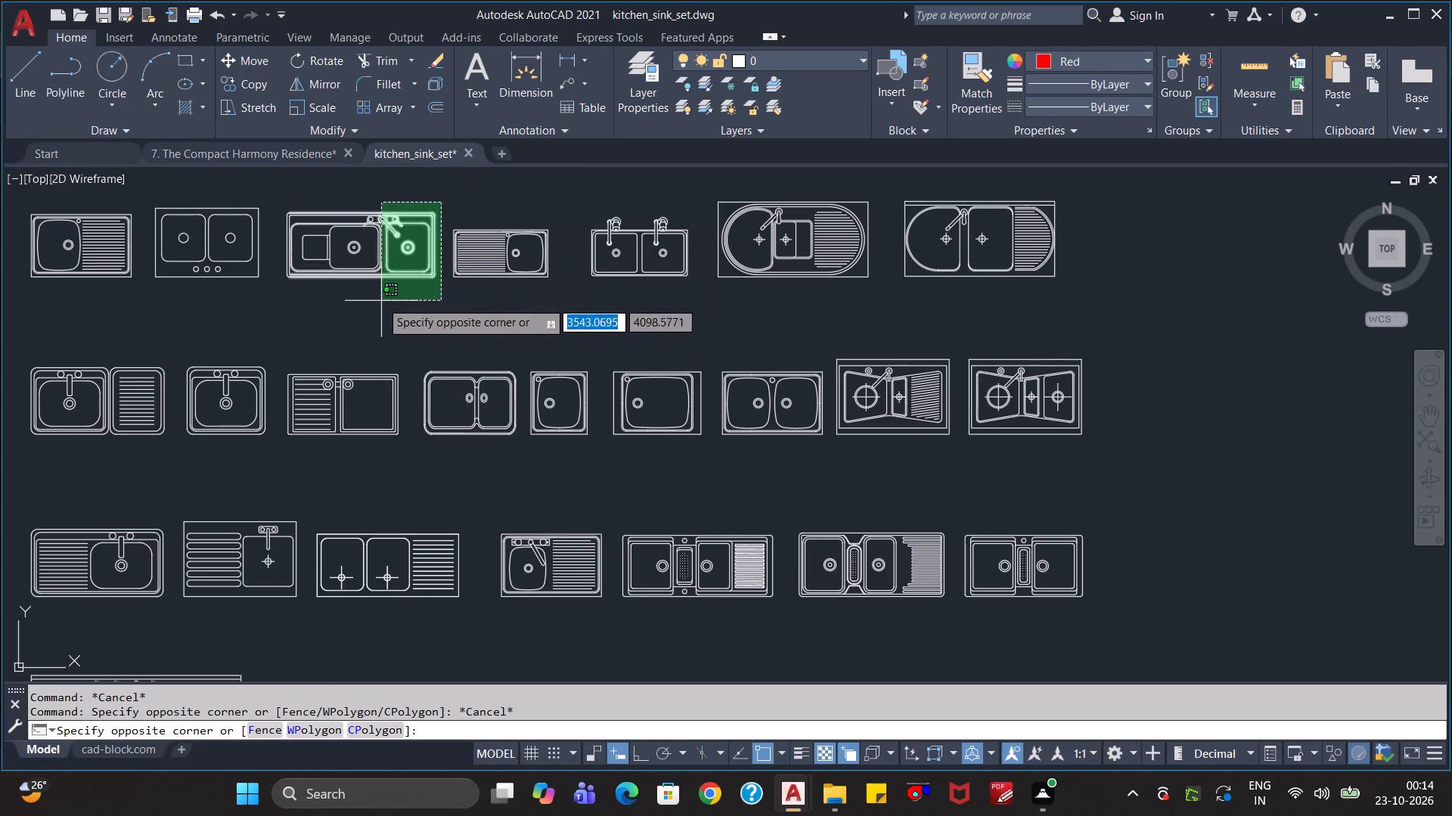
click(279, 286)
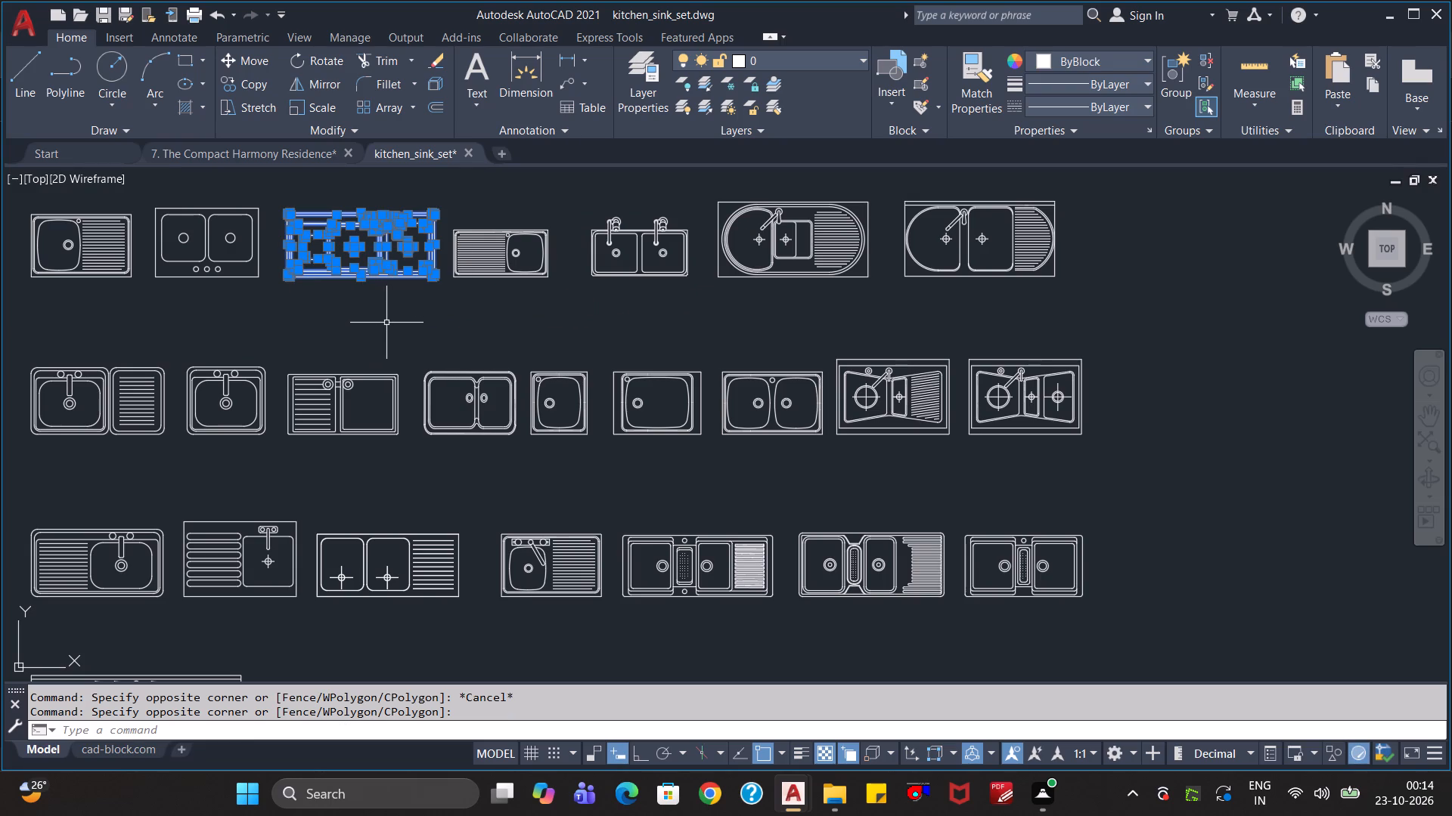
key(ctrl+c)
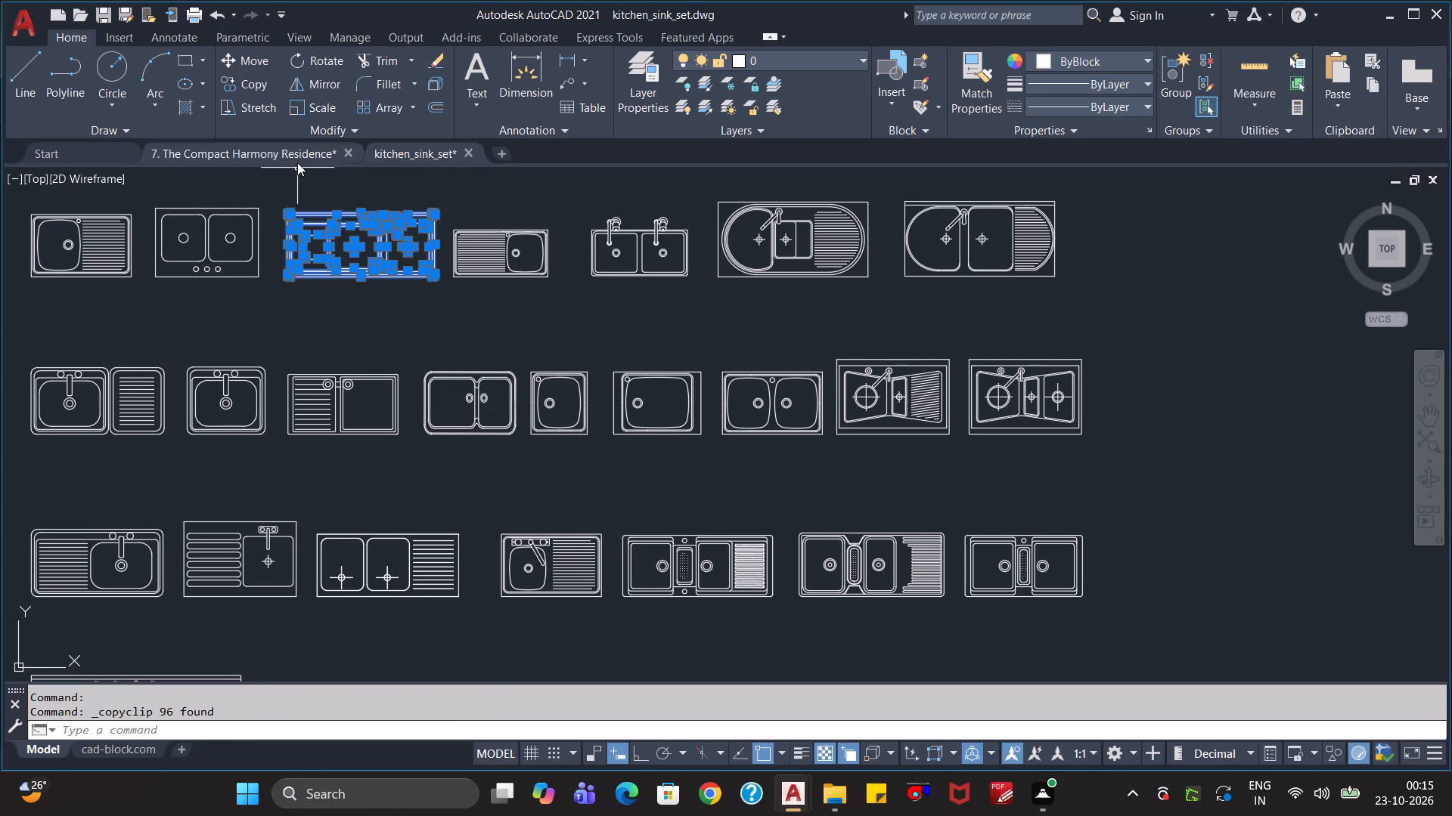
click(298, 154)
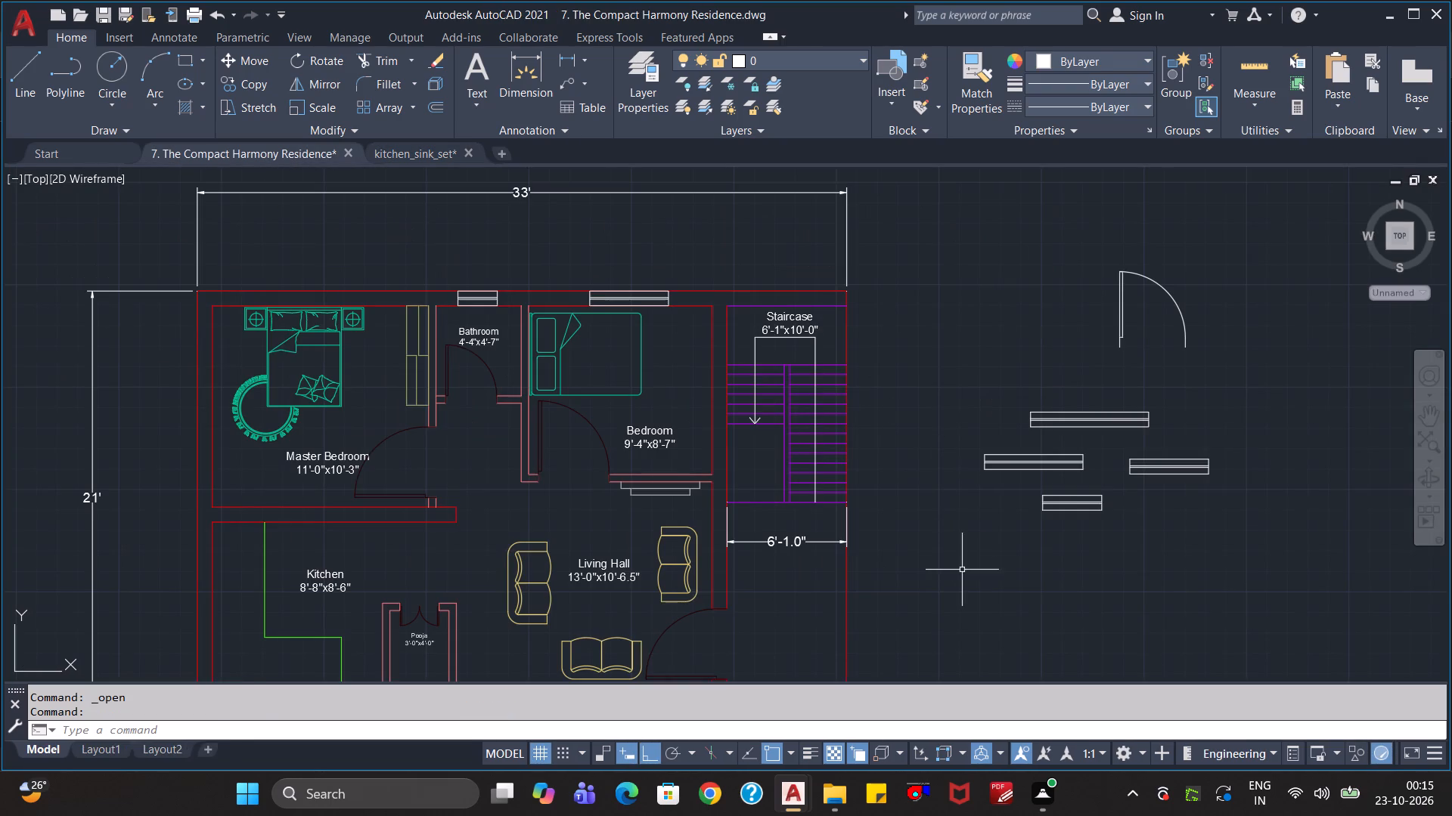
middle_drag(962, 571, 895, 410)
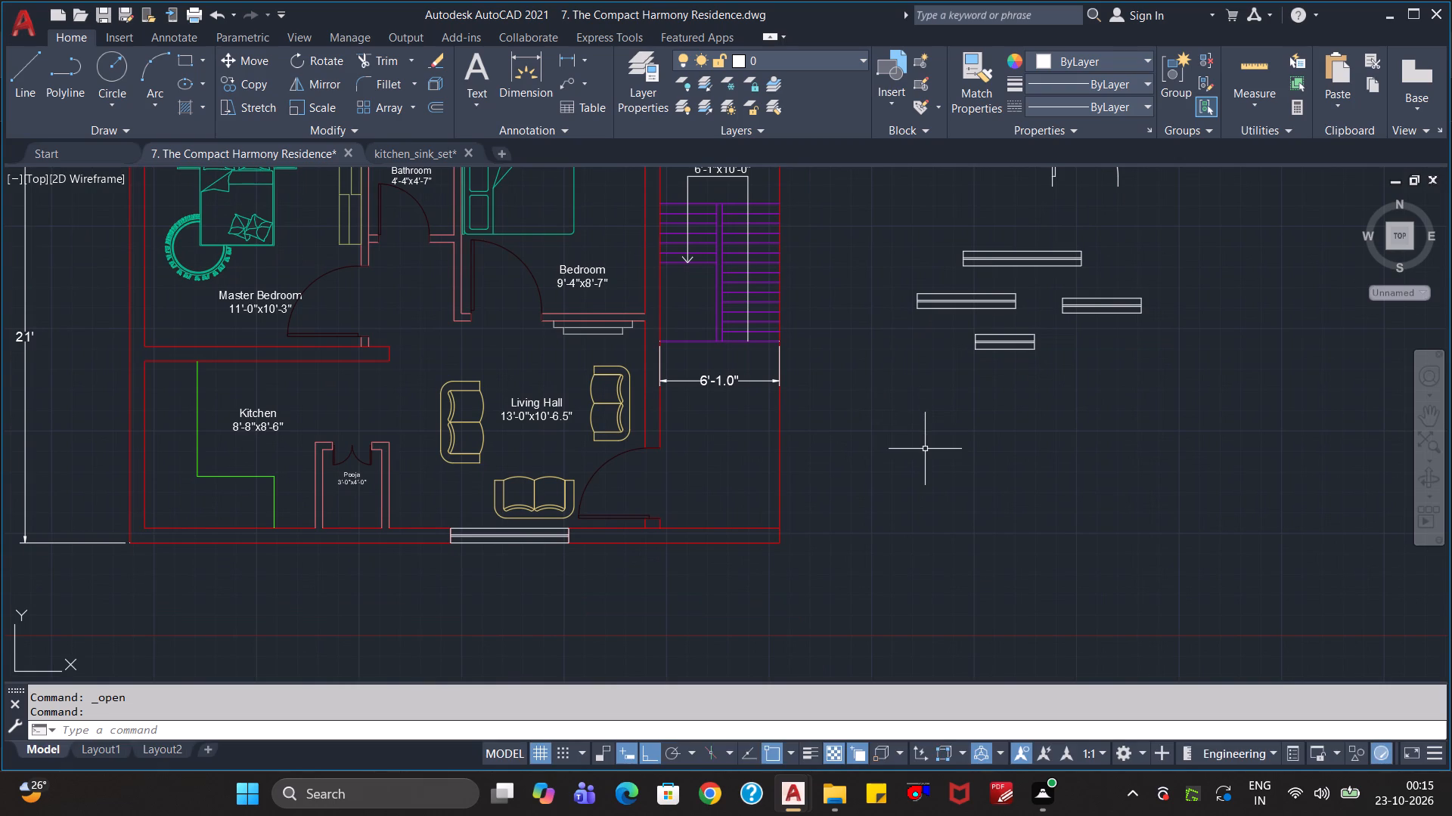
key(ctrl+v)
scroll(929, 511, down, 3)
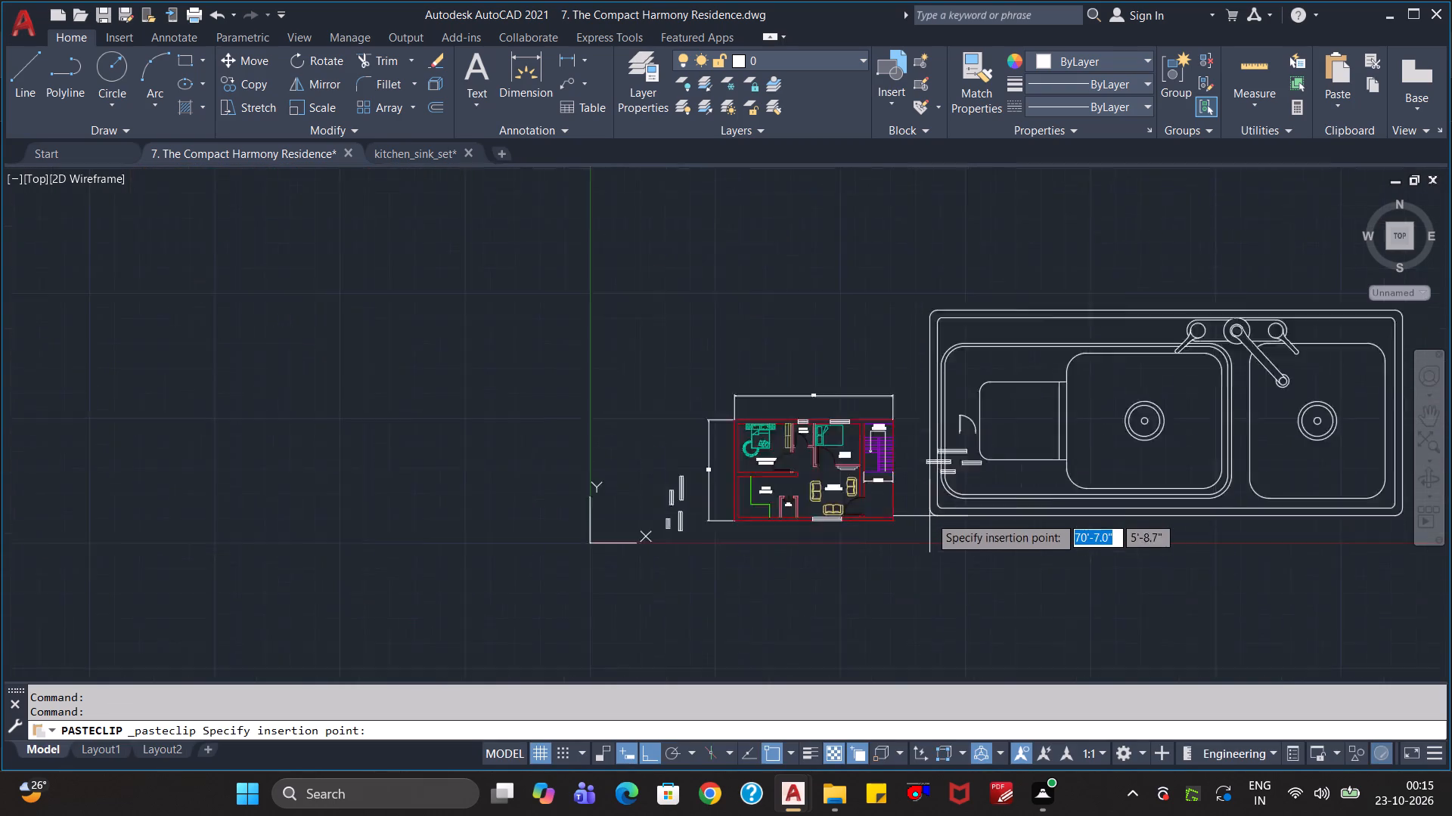
scroll(929, 518, down, 2)
click(1004, 527)
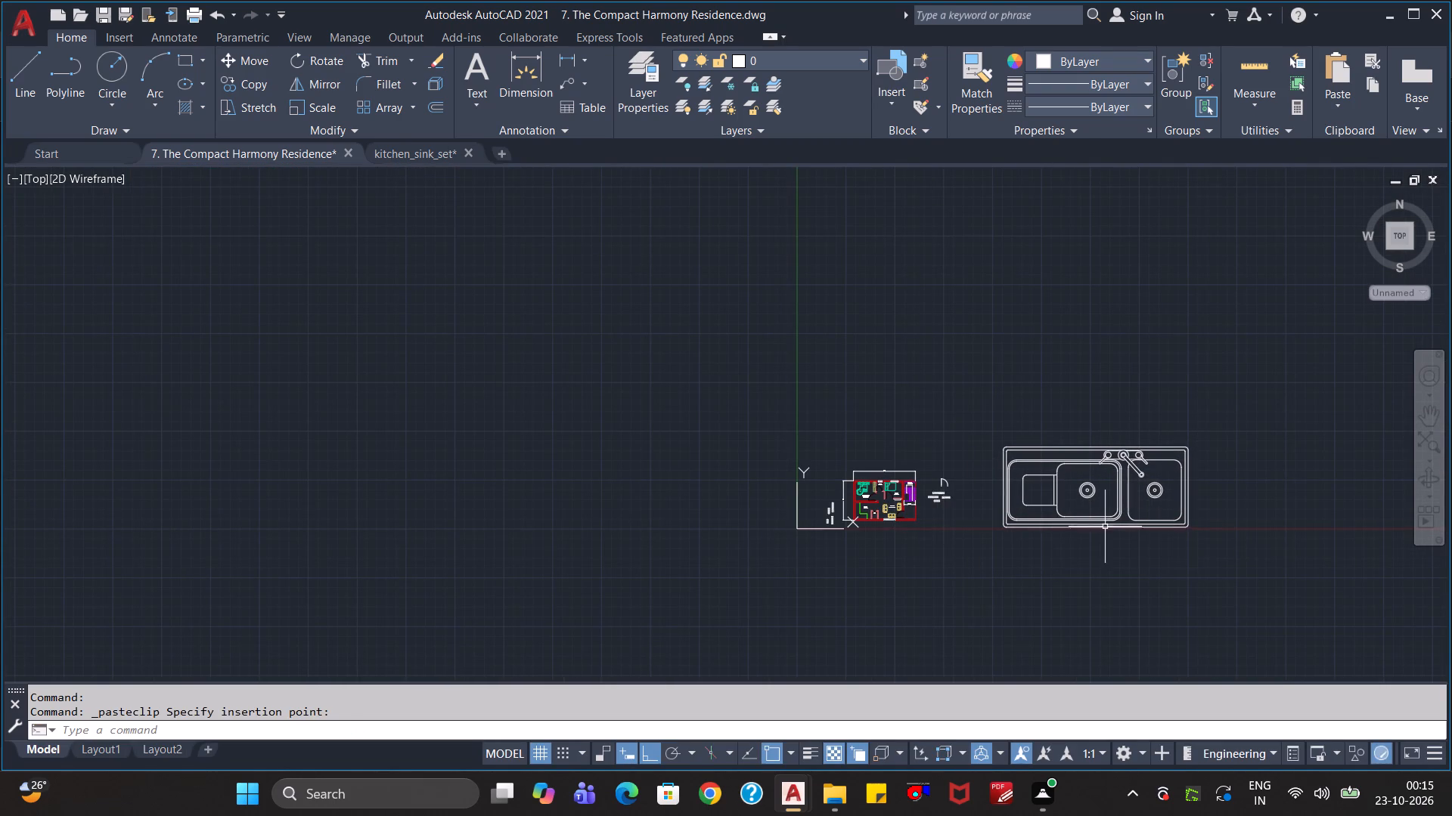
Define the pasted two-bowl sink beside the plan as a block named Kitchen Sink Set, converting the selected objects.
click(1247, 527)
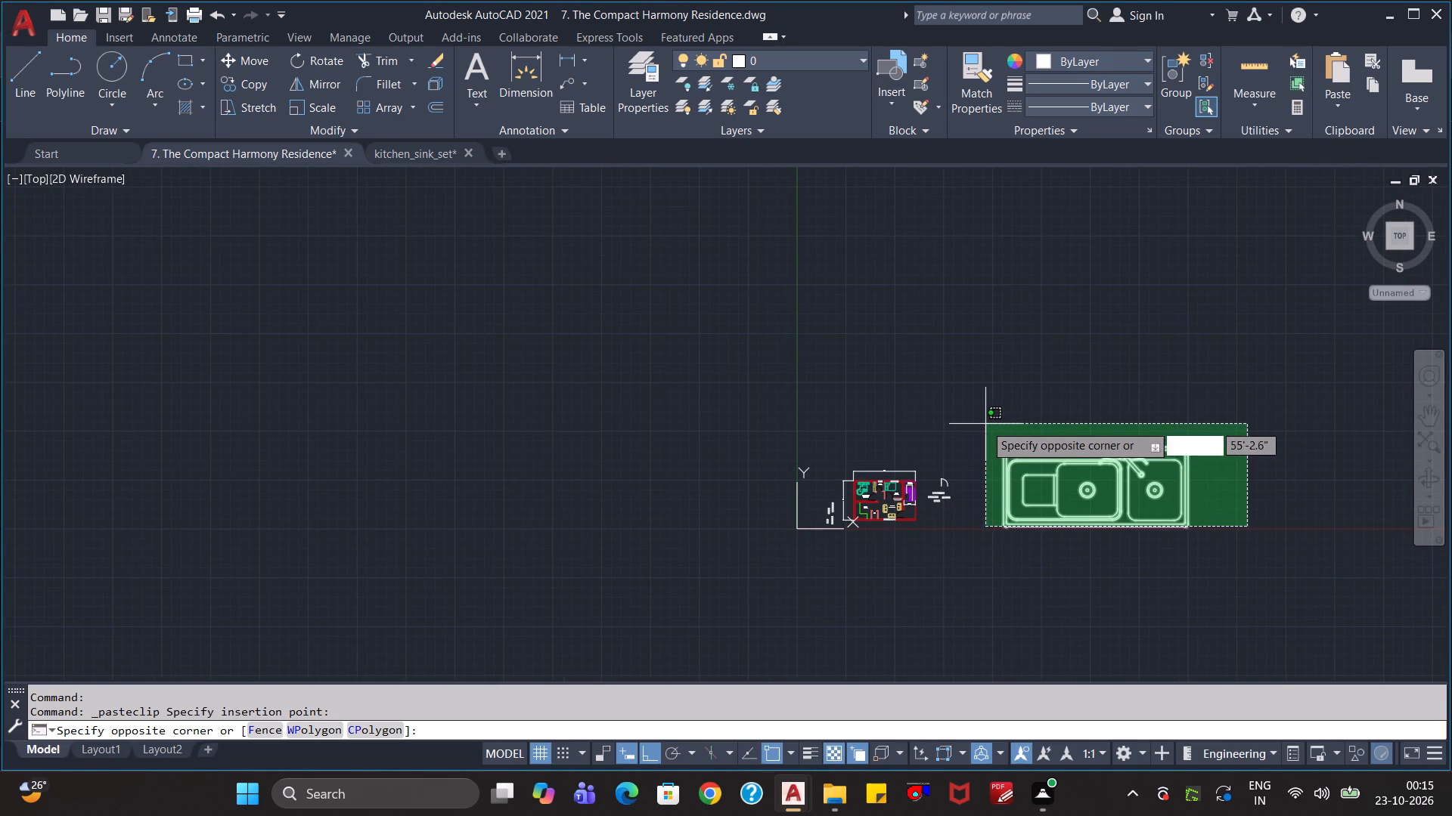
key(Escape)
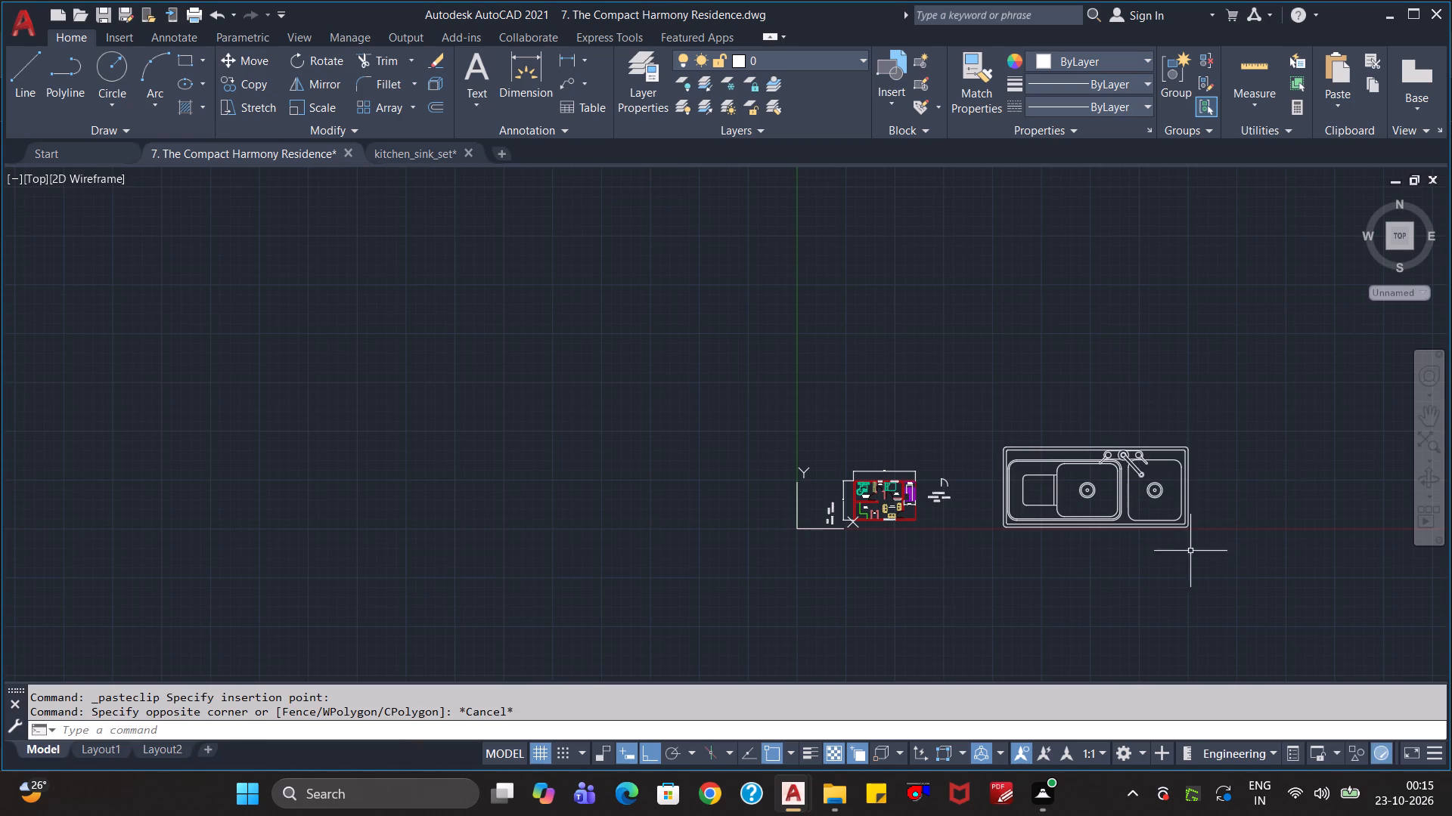
click(1218, 556)
click(979, 412)
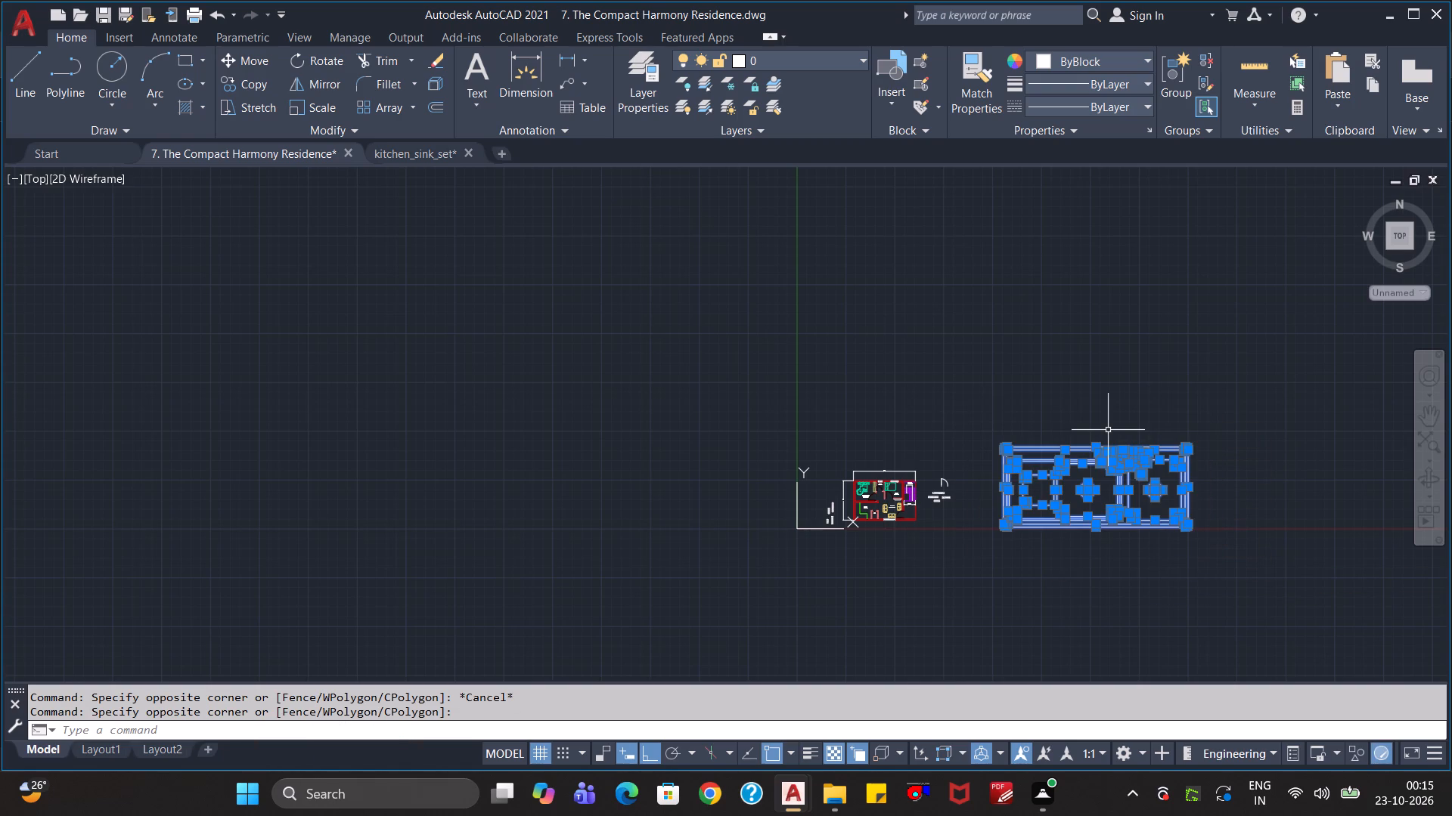
text(block)
key(Return)
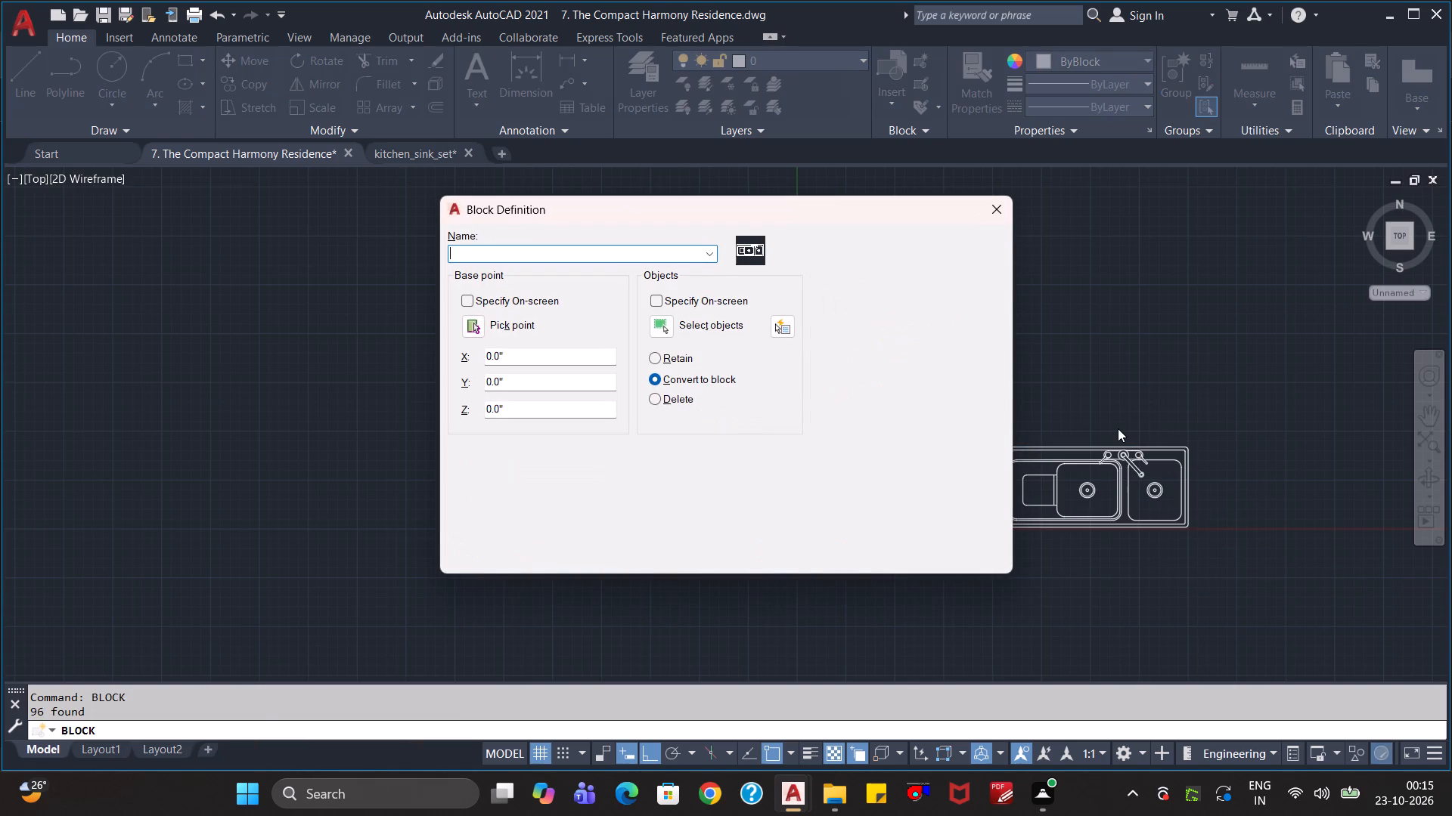
text(Ki)
text(tchen Sit)
key(BackSpace)
text(nk Set)
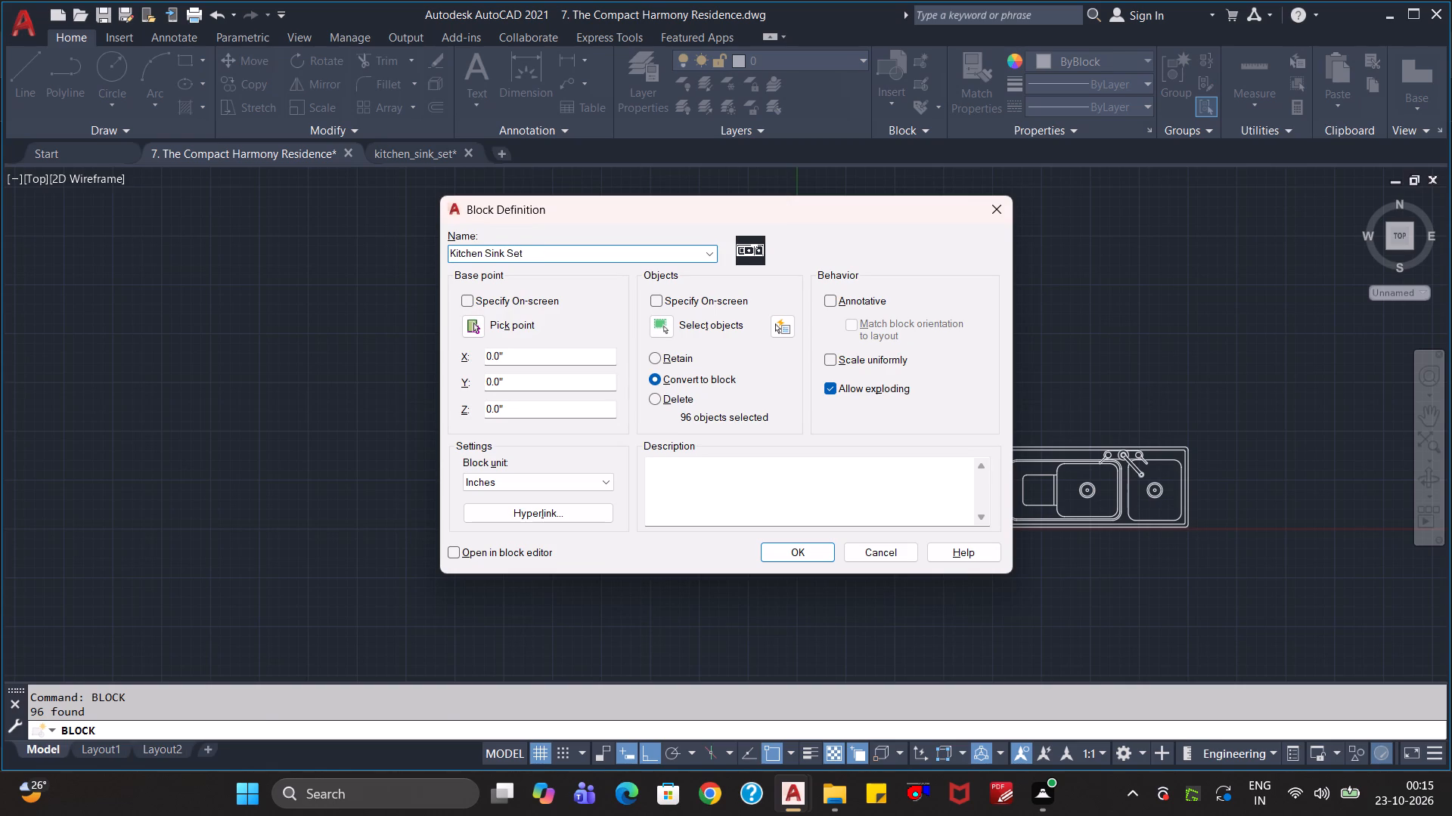
key(Return)
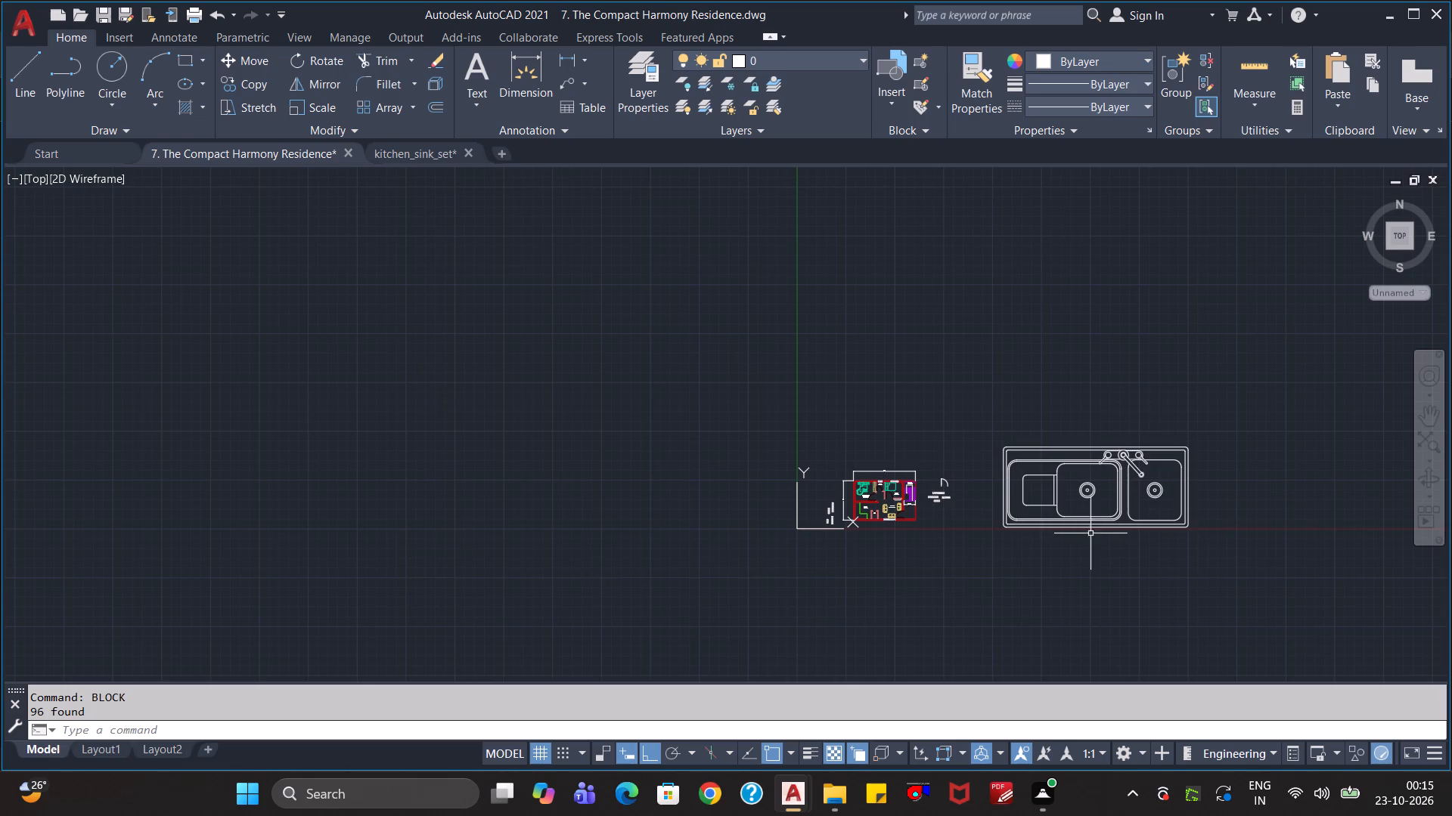
Rotate the Kitchen Sink Set block 180 degrees about a point near its lower edge, between the two bowls.
click(1119, 499)
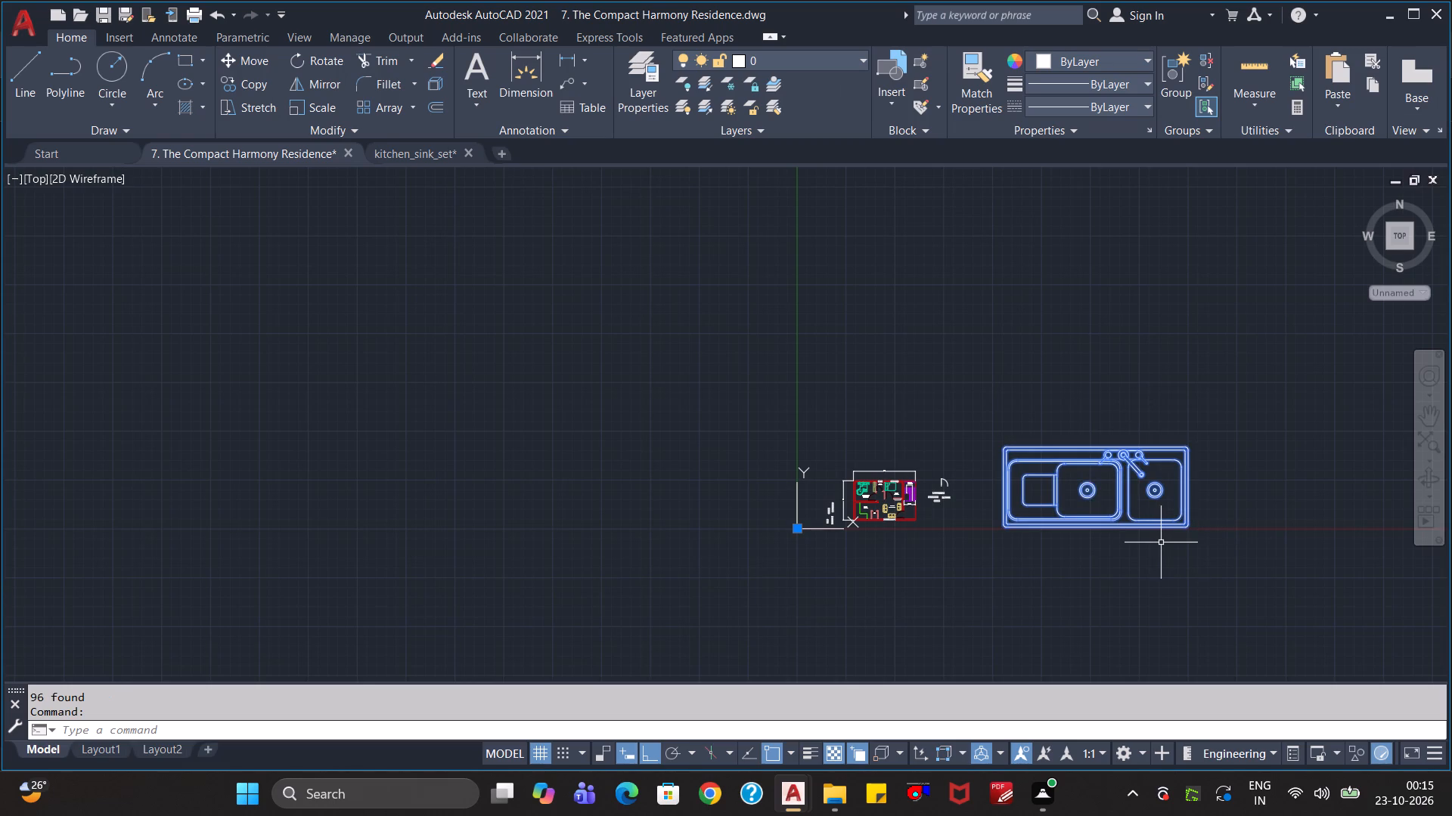
text(ro)
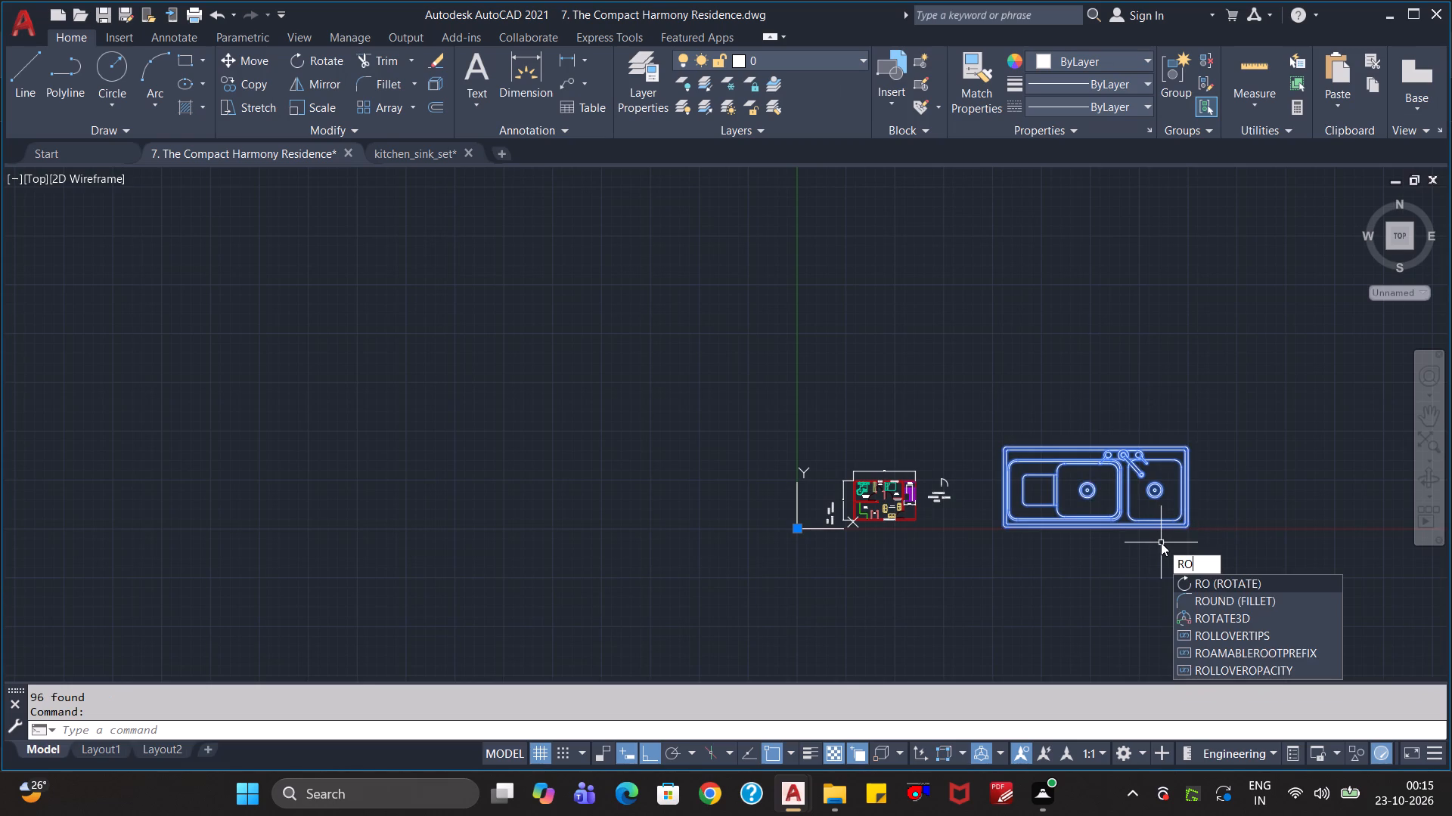
key(Return)
click(1134, 514)
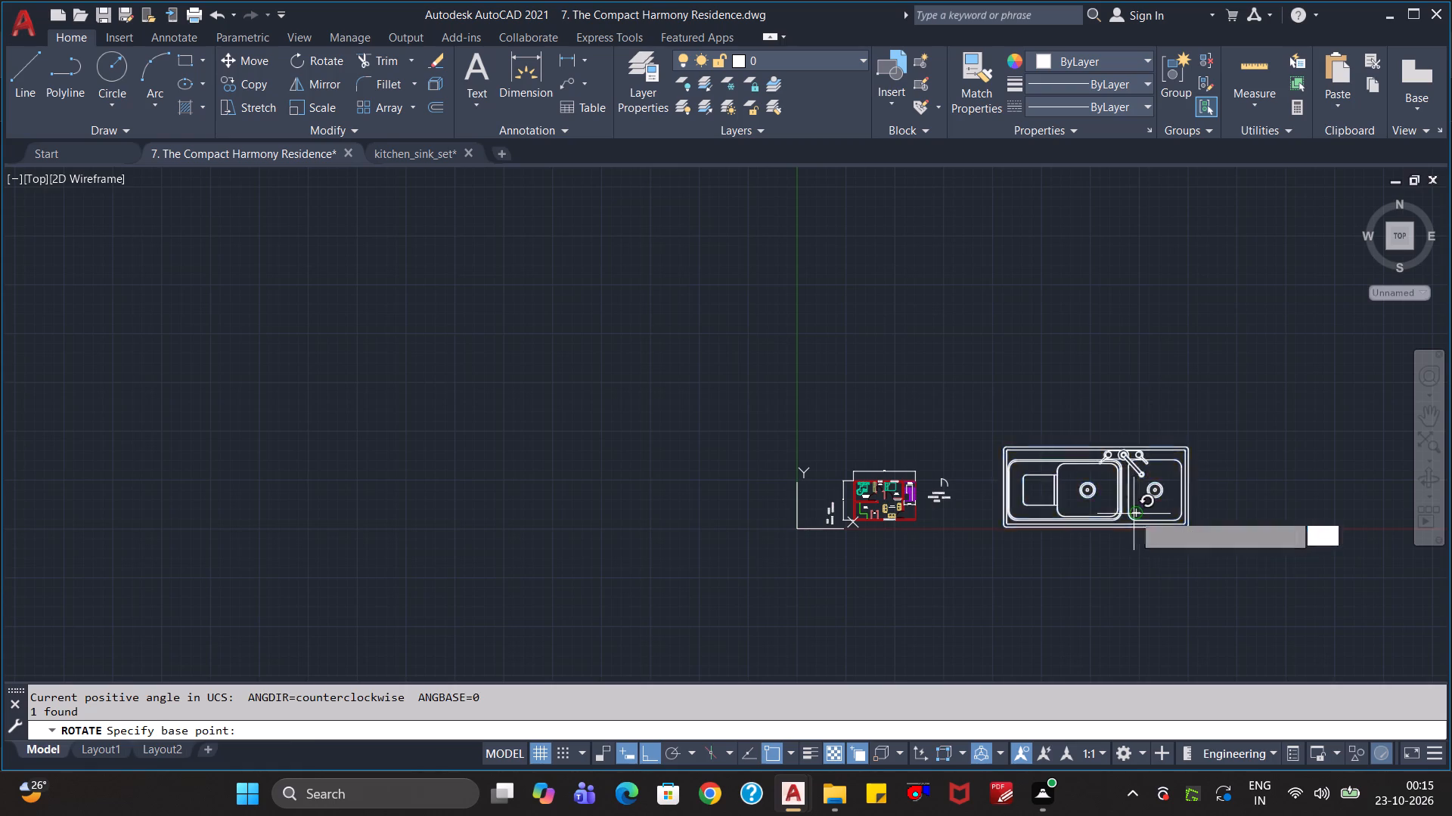
click(1063, 555)
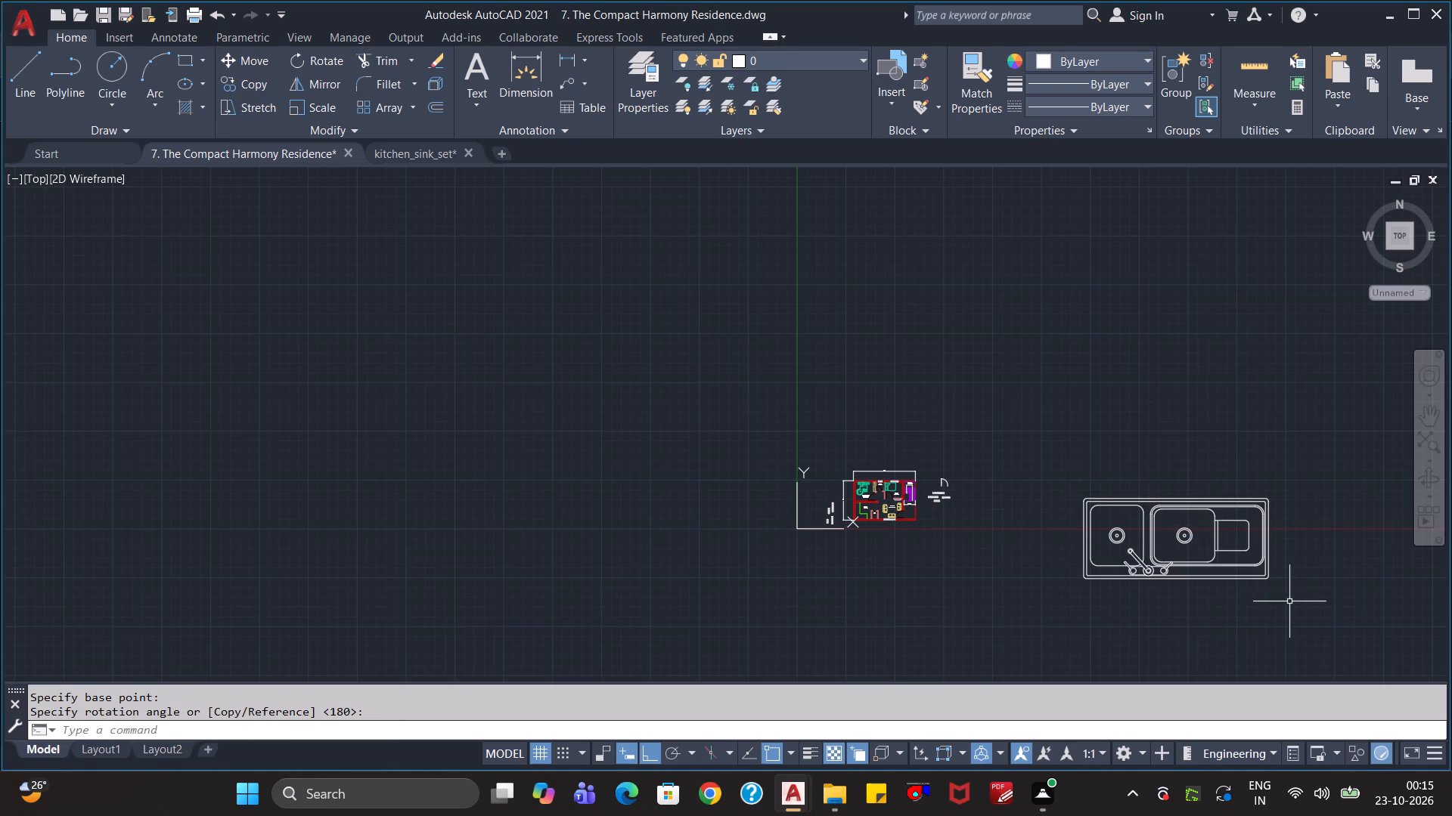
key(Escape)
key(Escape)
Scale the rotated sink block down to about a quarter of its size, with the base point at the first bowl's drain.
click(1301, 601)
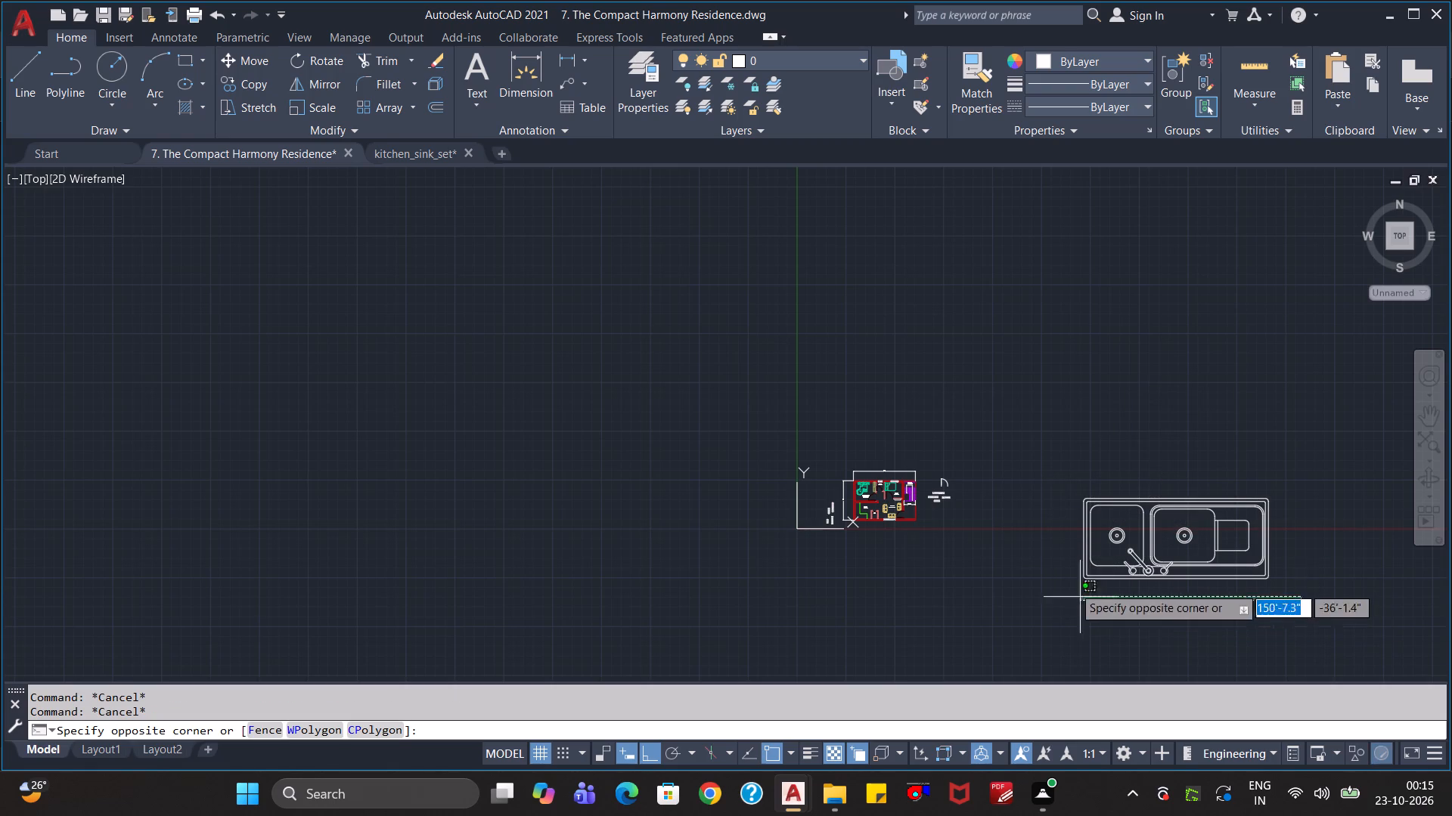
click(1054, 505)
text(sc)
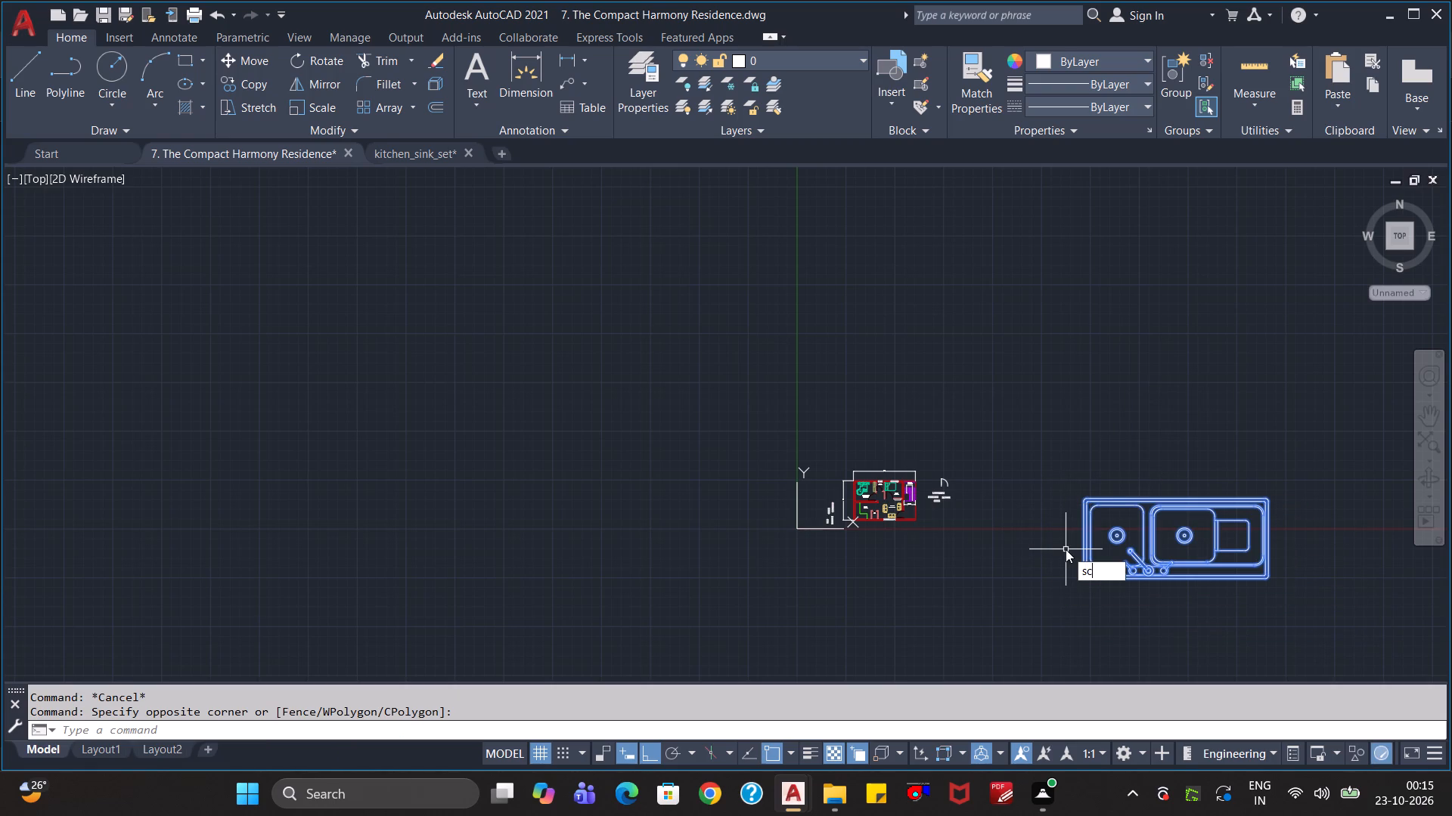
key(Return)
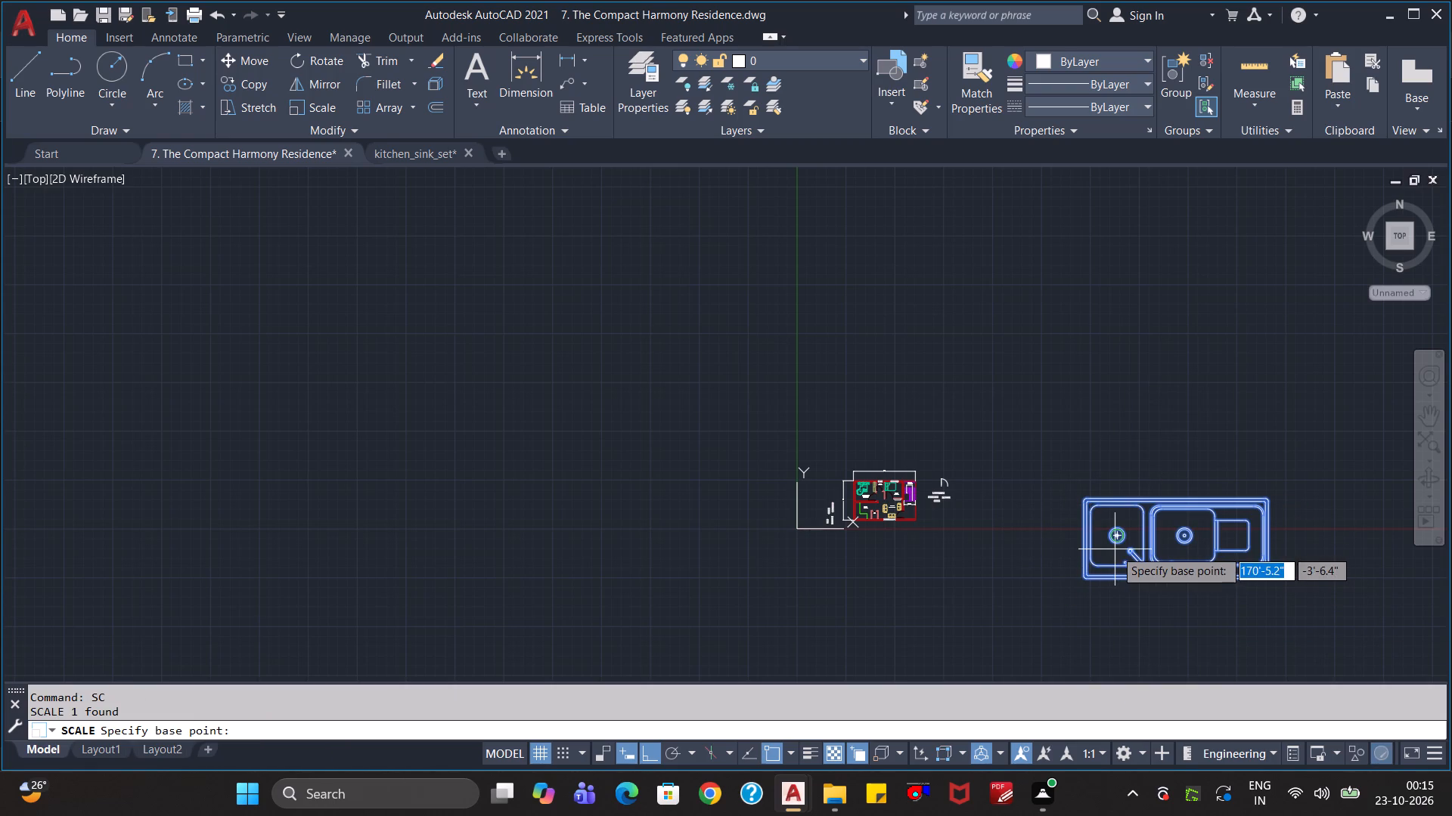
click(1122, 536)
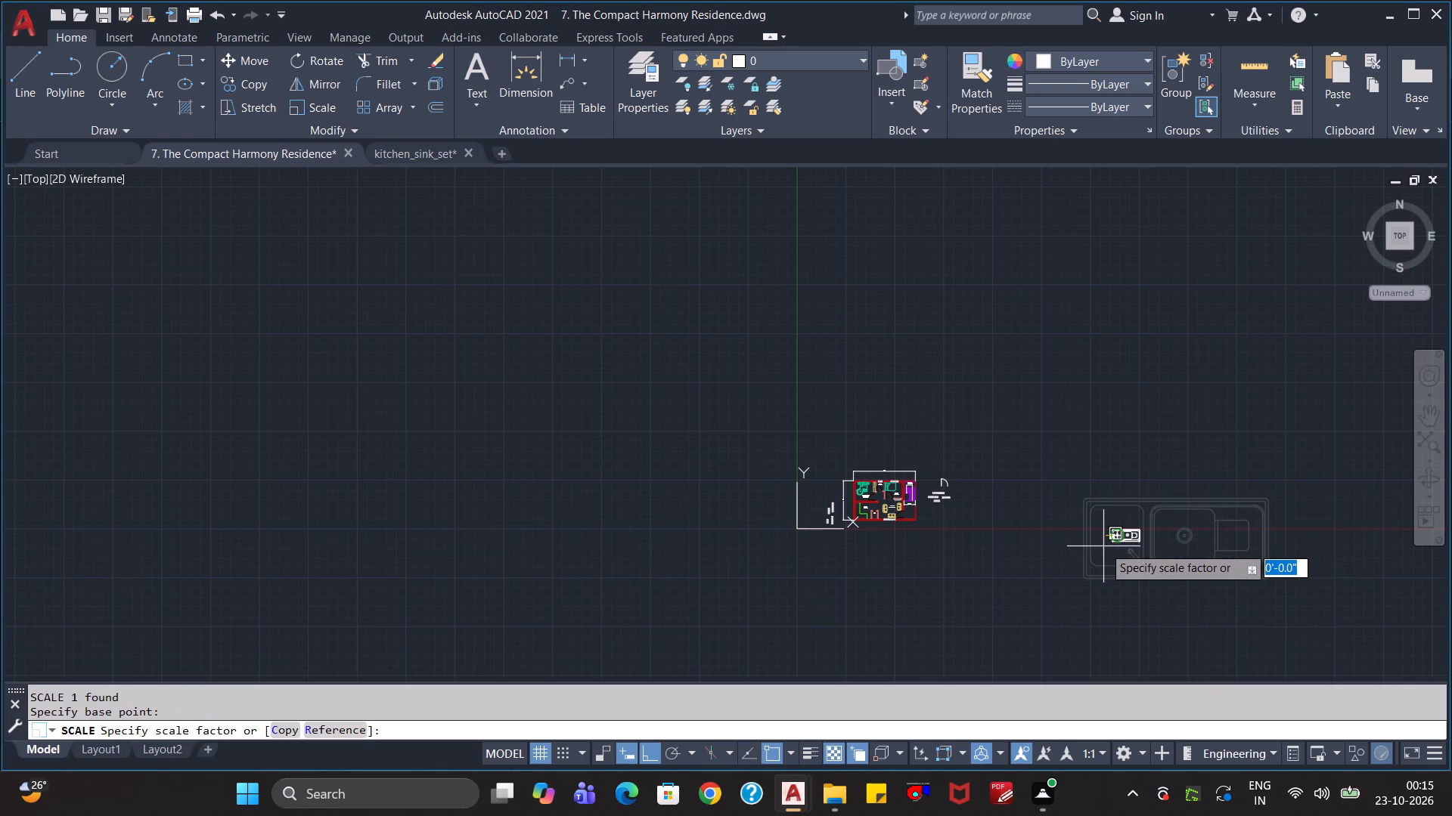
click(1103, 546)
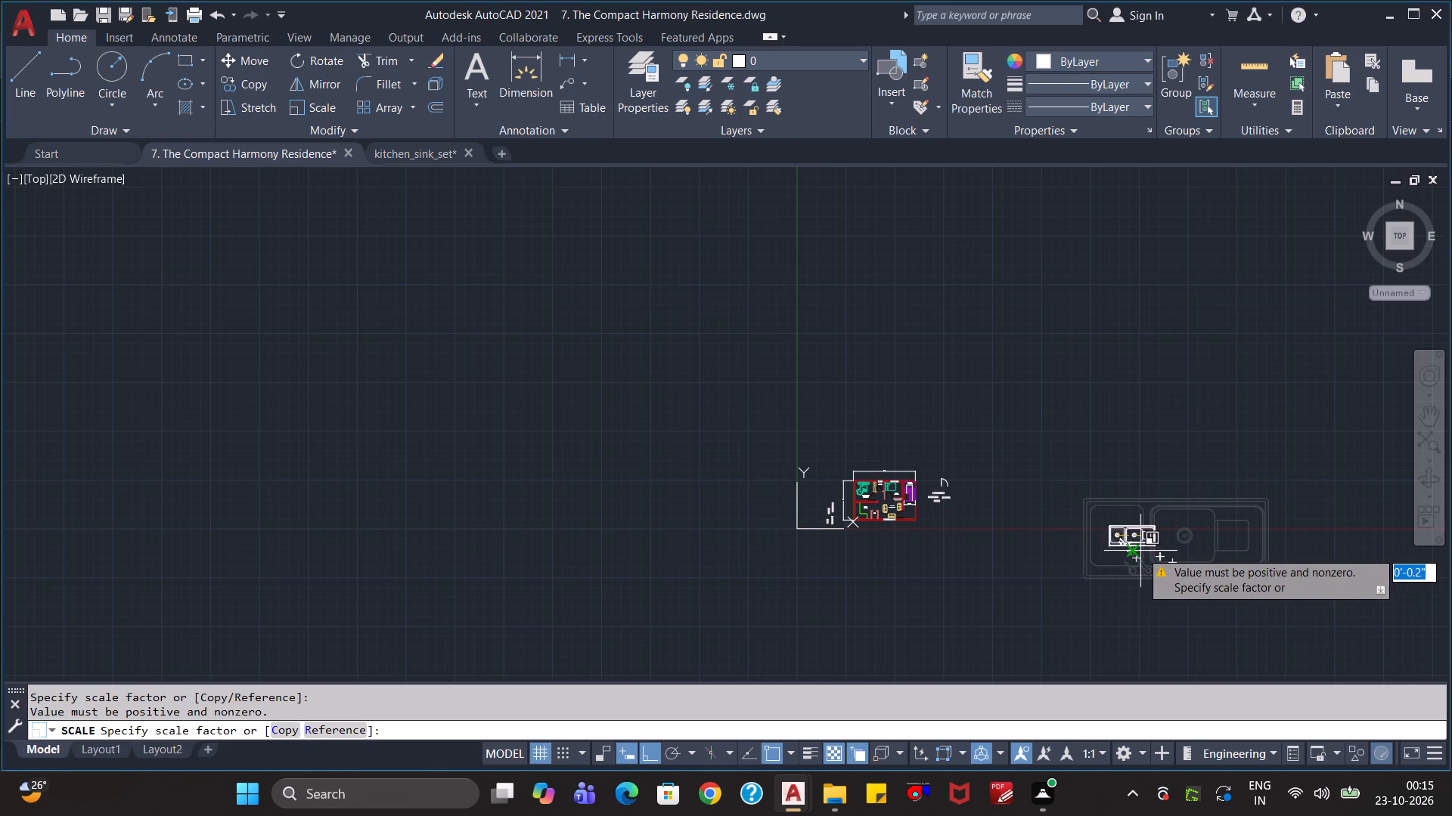
click(1140, 551)
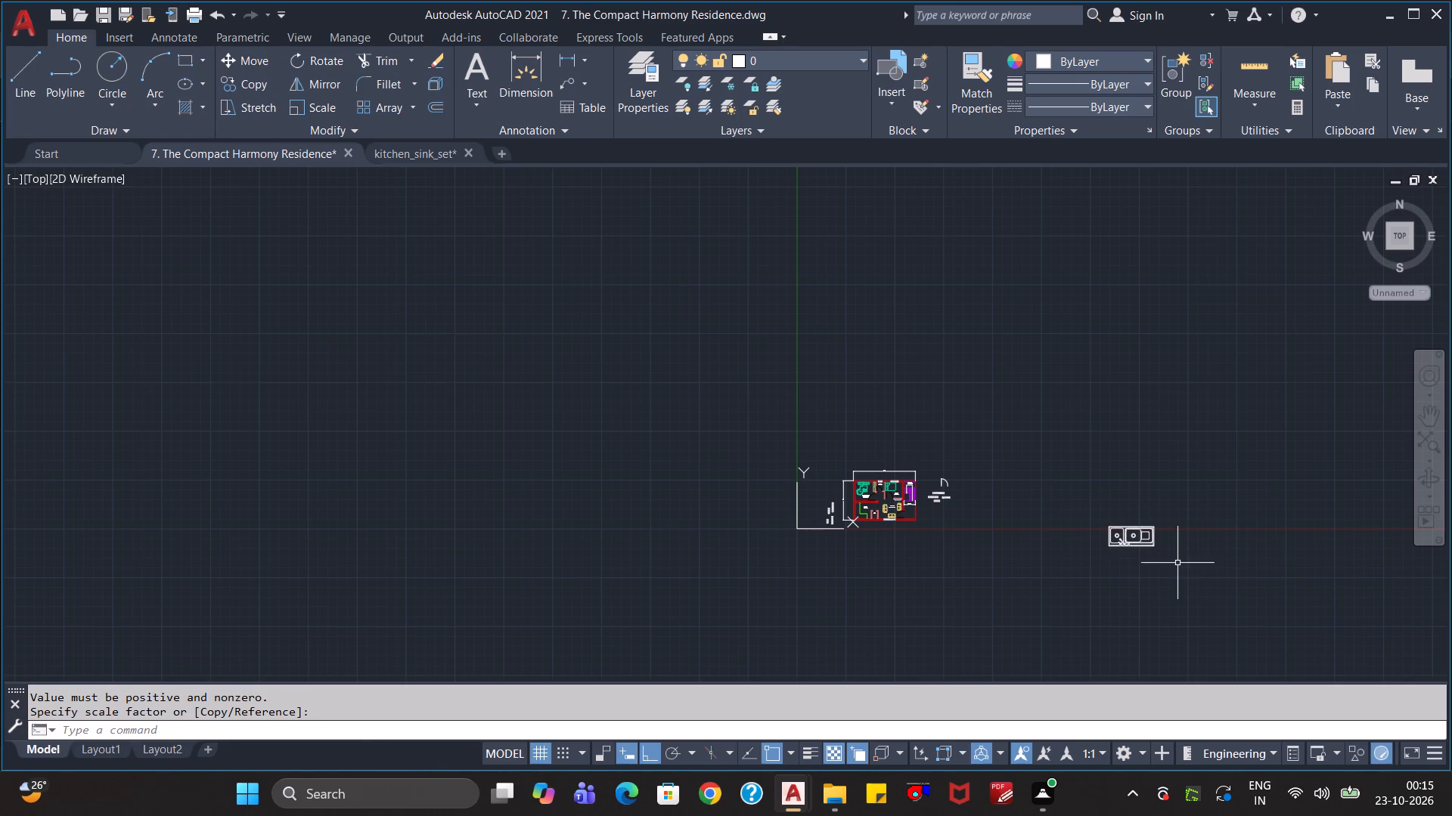
Move the reduced sink block horizontally toward the house plan, placing it just beyond the loose door and window symbols.
scroll(1174, 564, up, 3)
click(1130, 559)
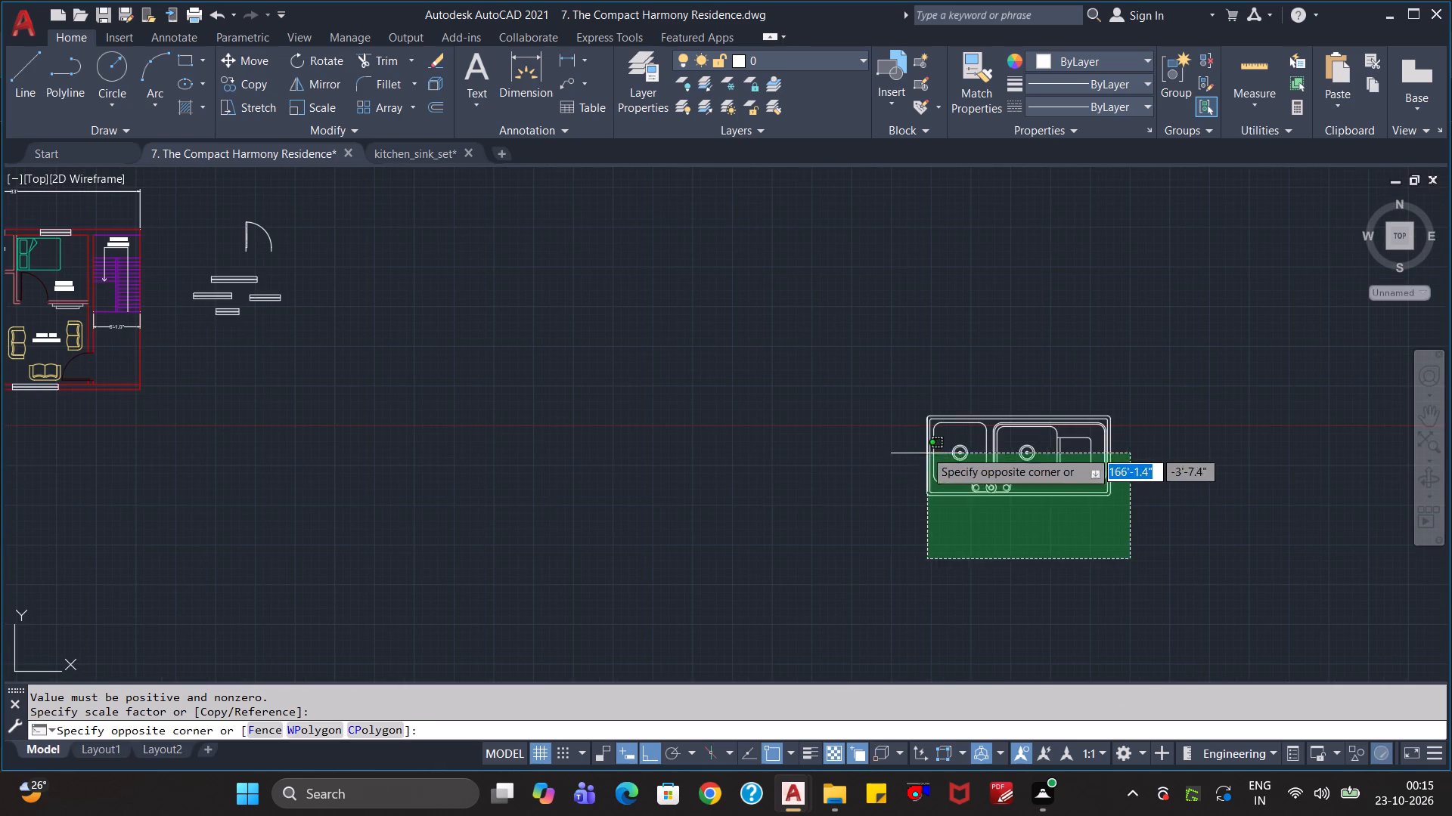
click(908, 408)
key(period)
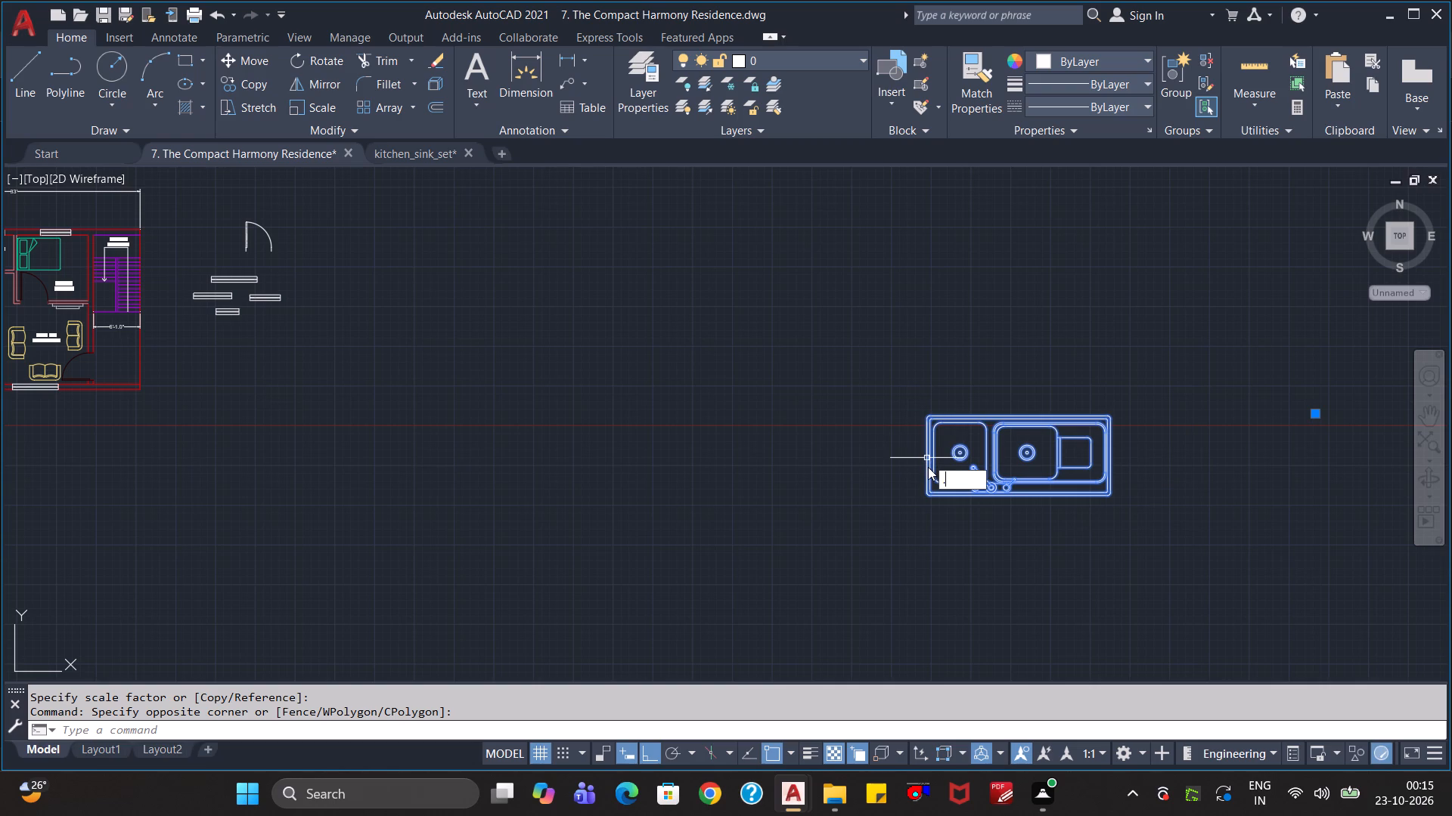
key(BackSpace)
key(m)
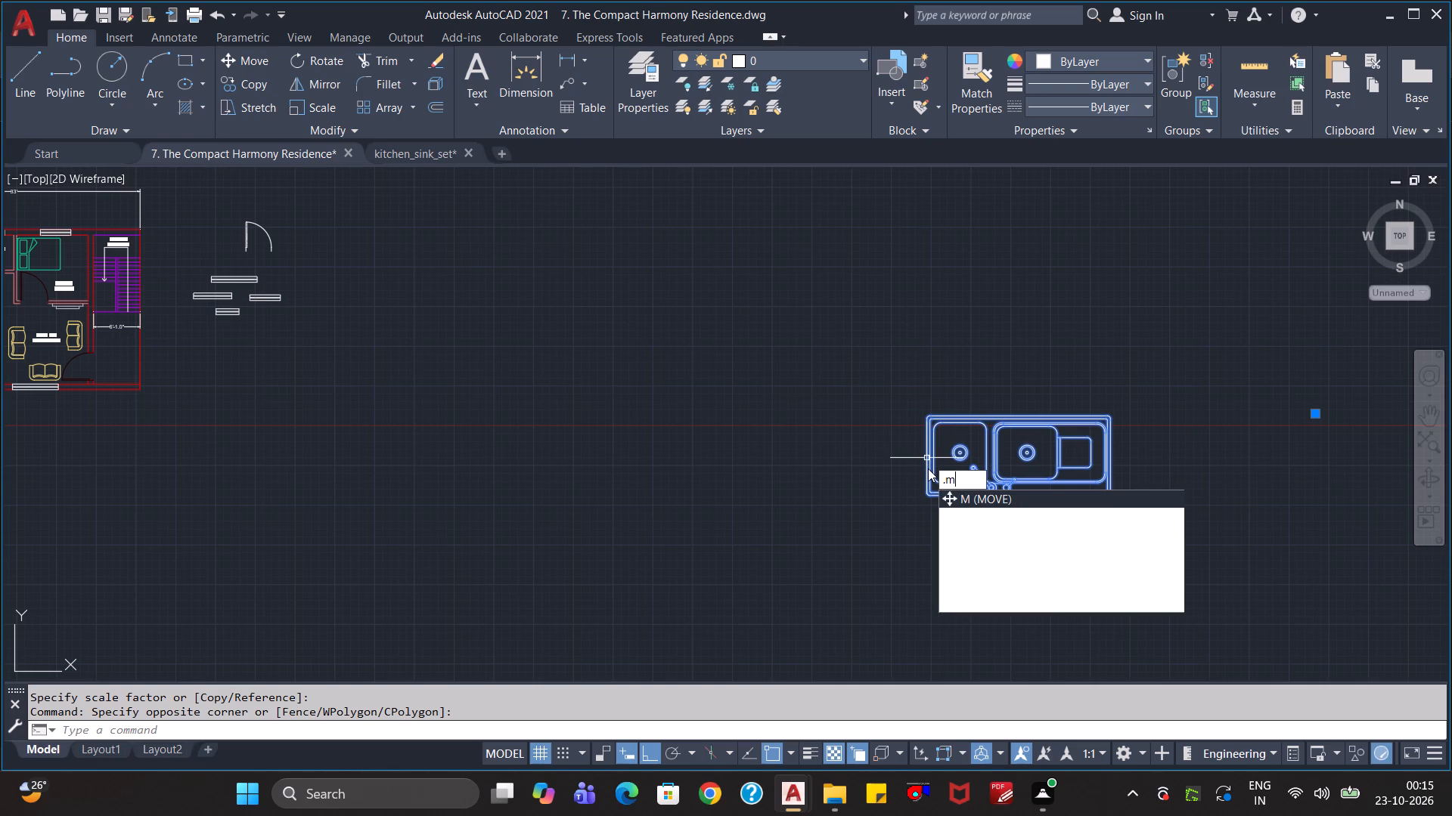
key(BackSpace)
key(BackSpace)
key(m)
key(Return)
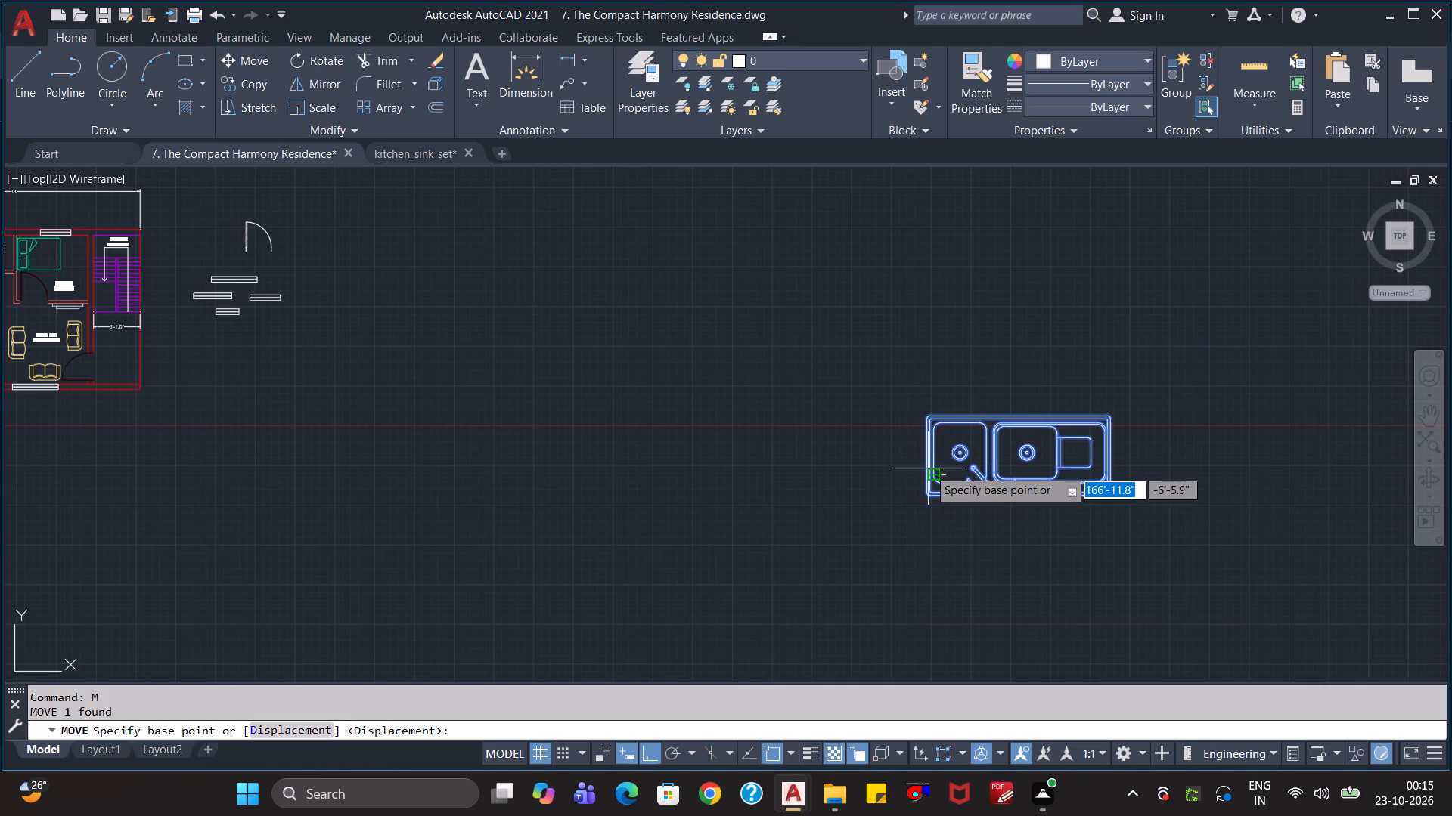
click(928, 468)
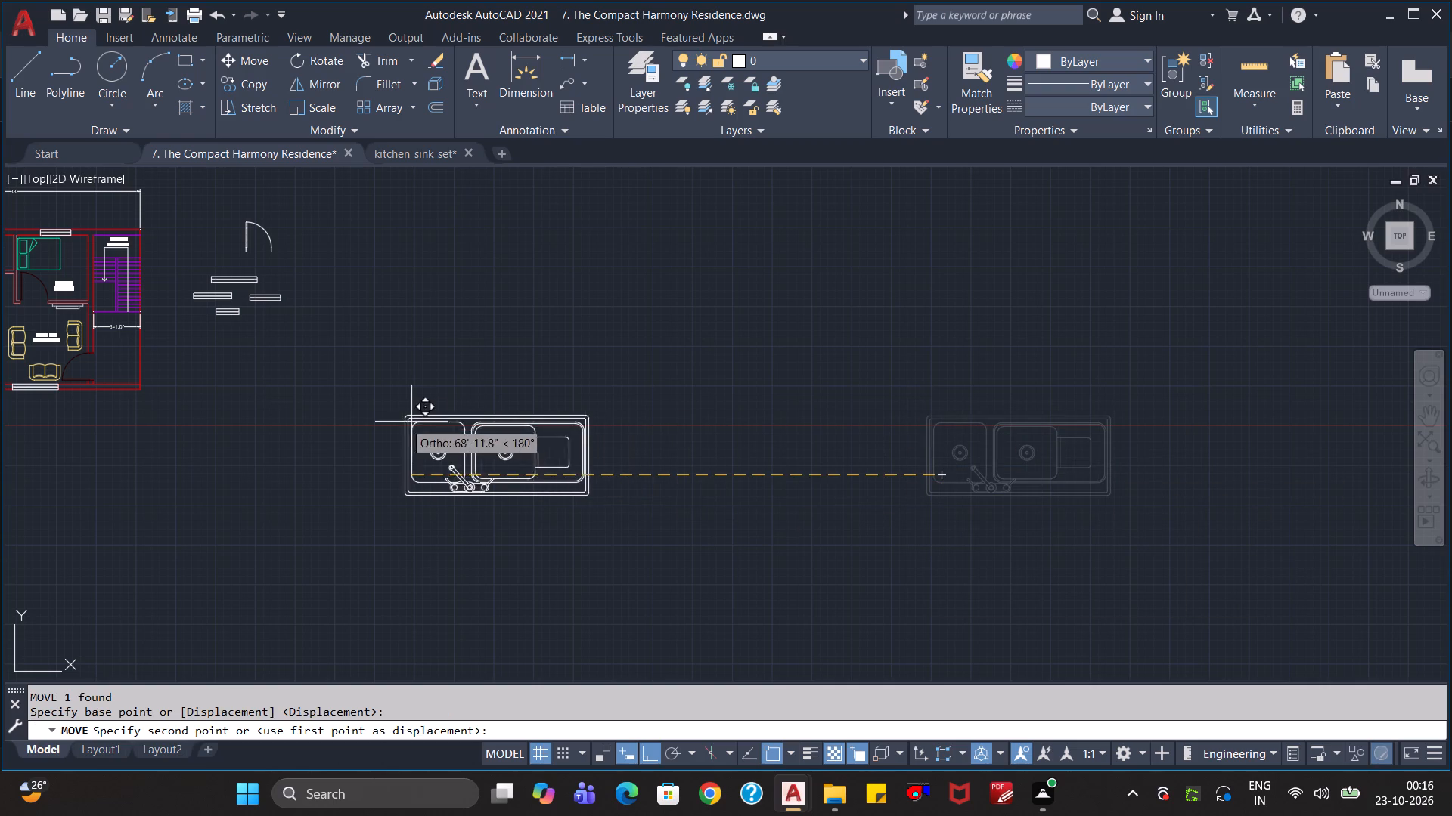
click(319, 425)
Turn Ortho off and scale the sink block down again to about a quarter, from a base point near its tap.
scroll(412, 465, down, 1)
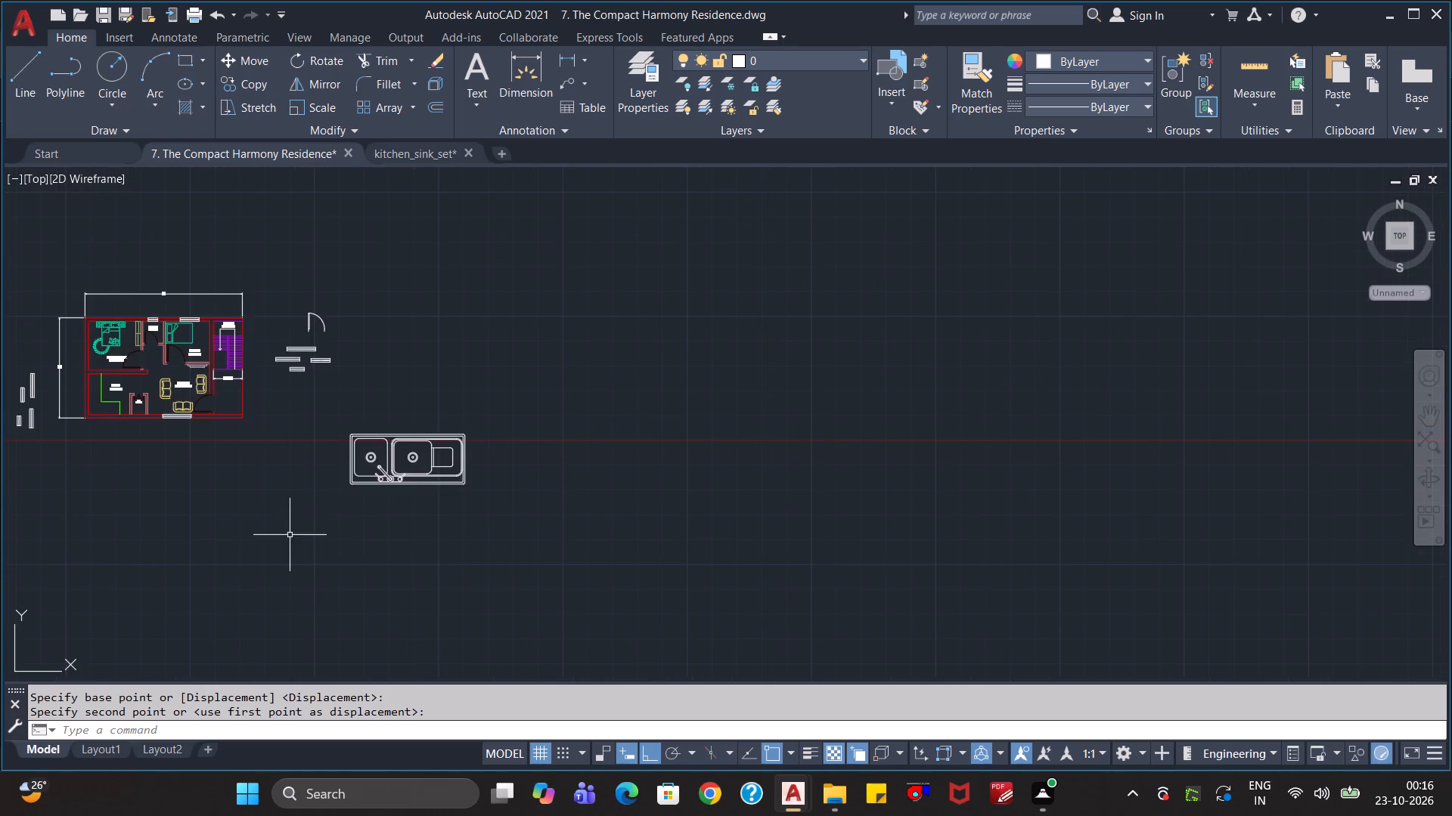
middle_drag(313, 536, 566, 561)
scroll(591, 566, down, 1)
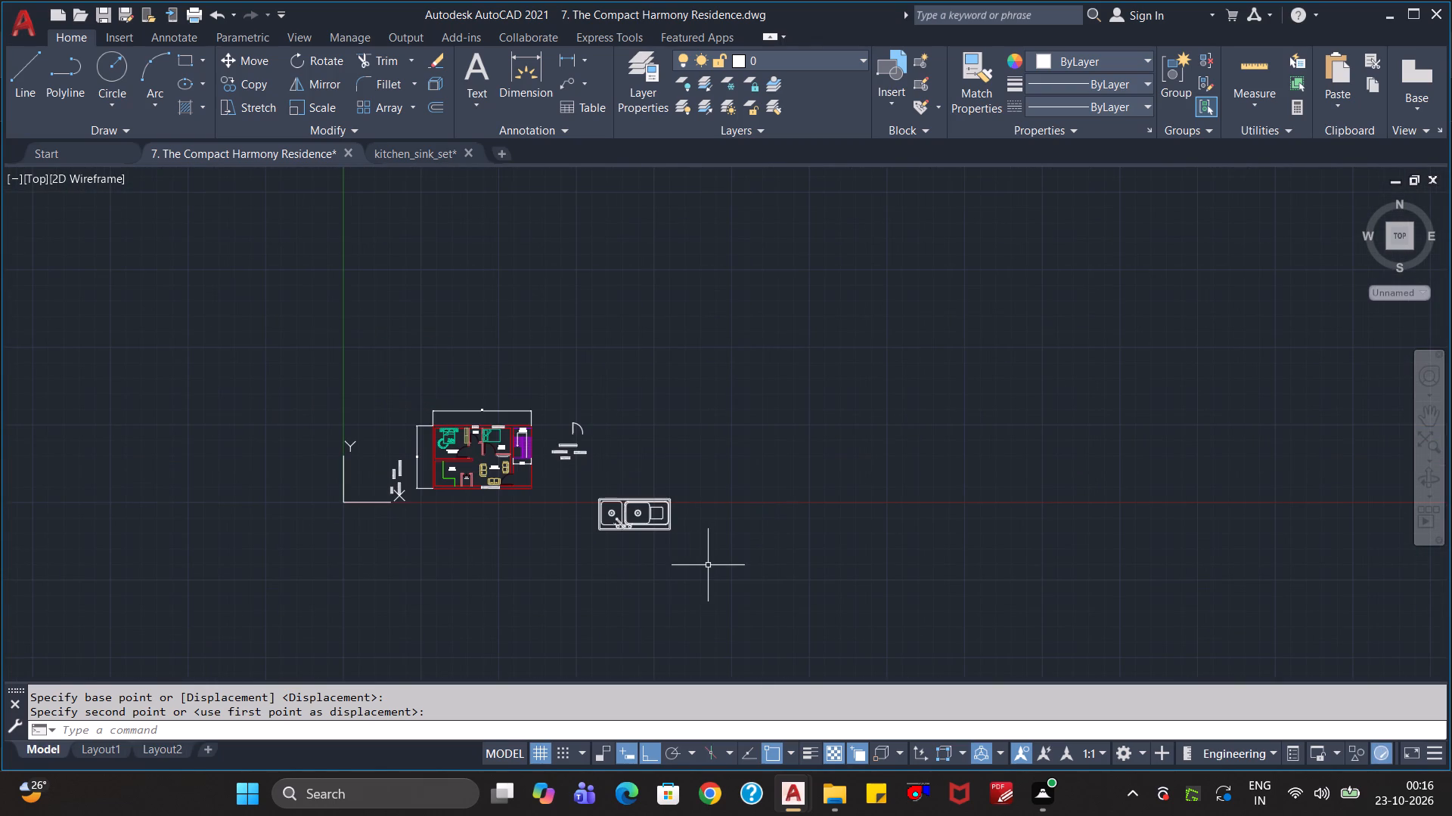
key(F8)
click(709, 564)
click(632, 489)
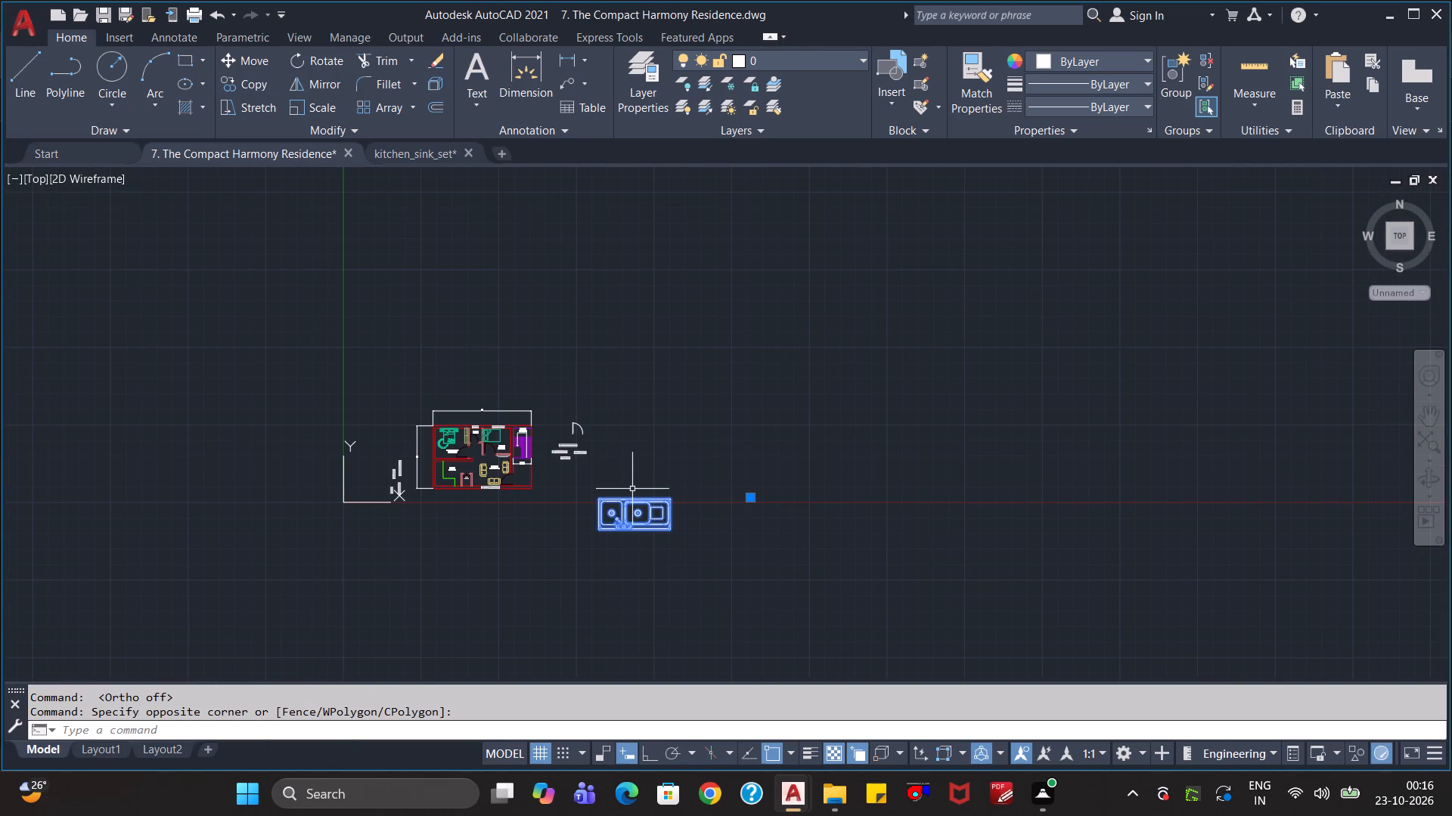
scroll(637, 550, up, 2)
text(sc)
key(Return)
click(597, 487)
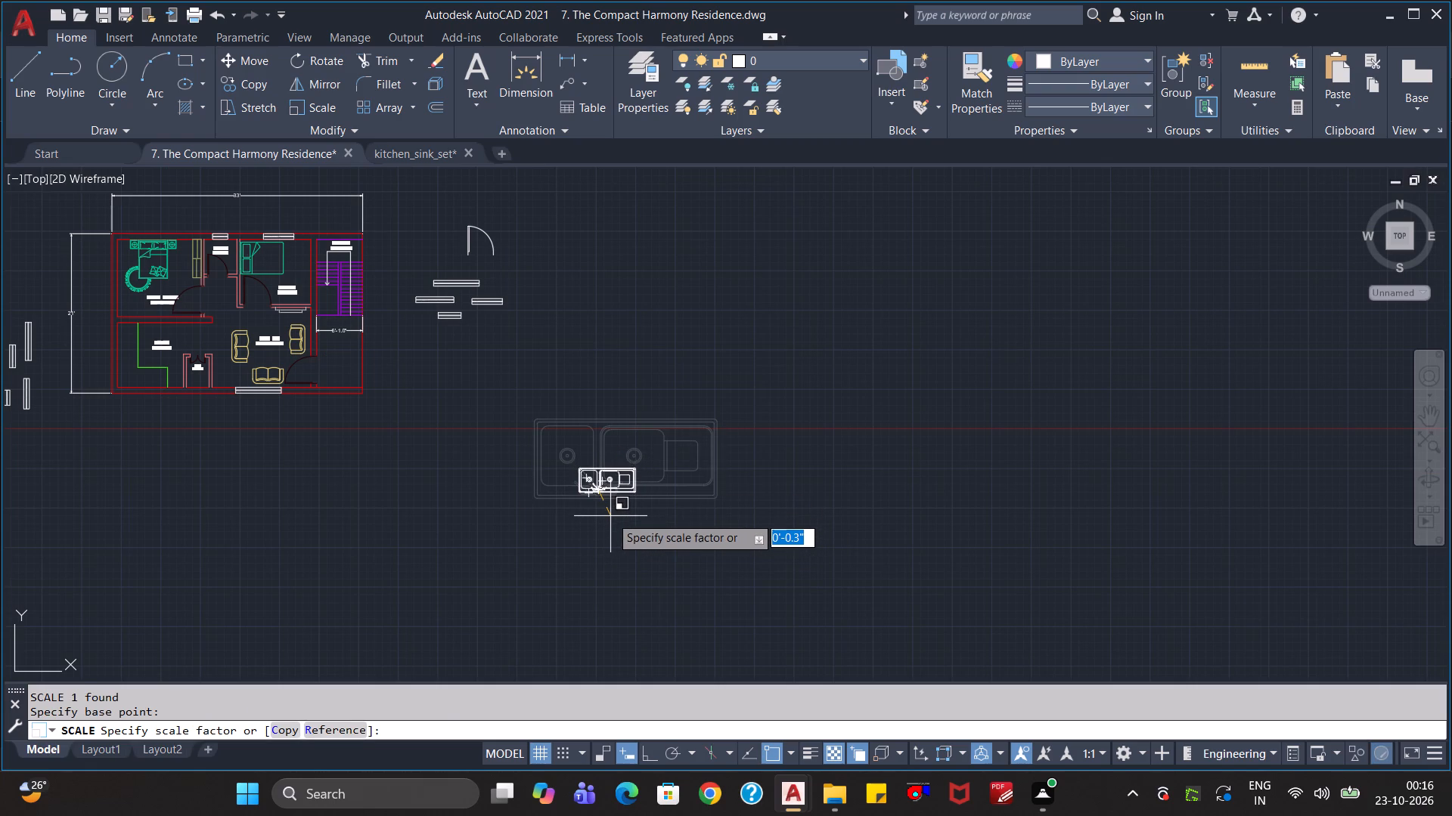
click(605, 513)
Select the scaled-down kitchen sink block below the loose door and window symbols.
click(648, 515)
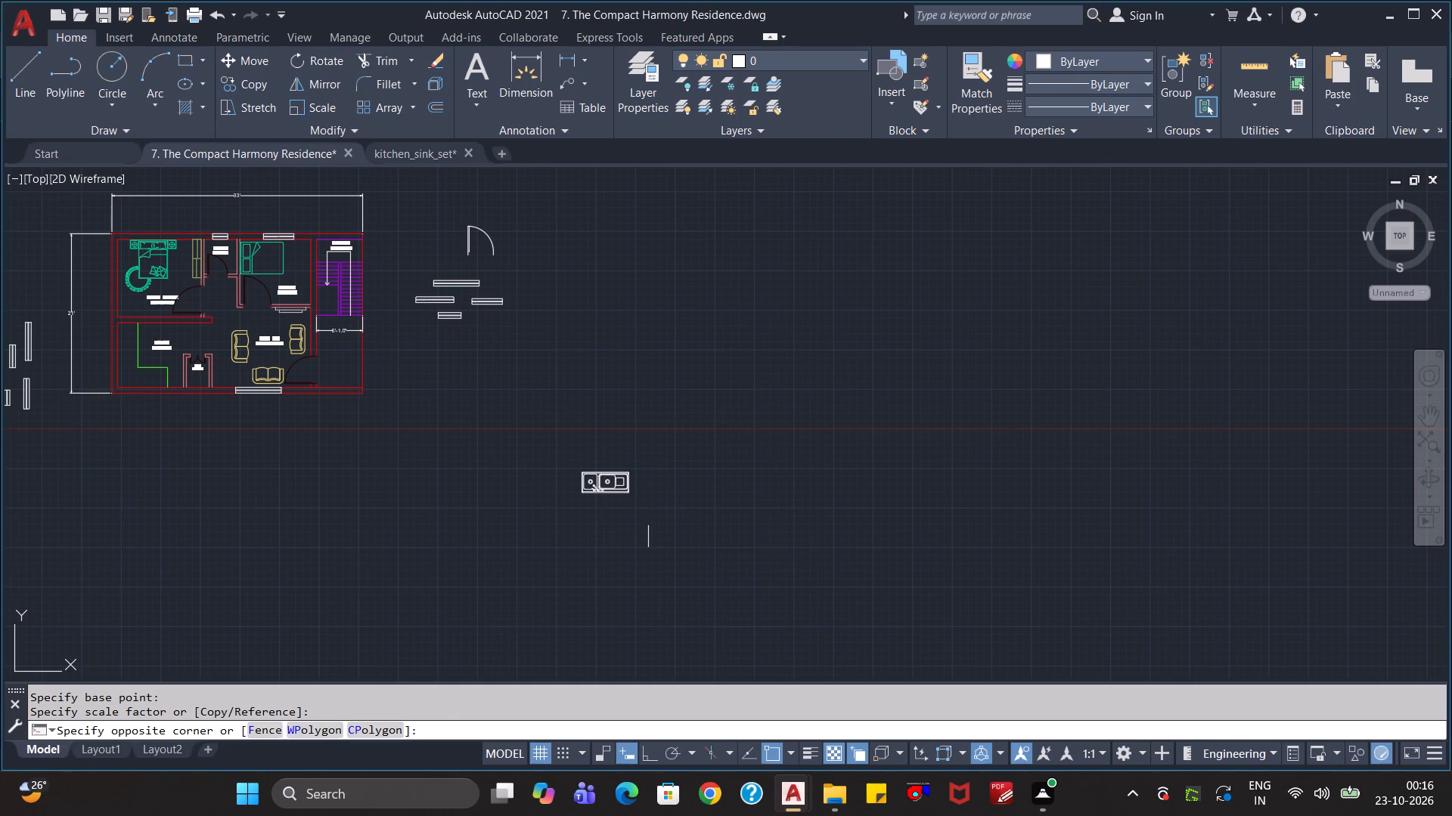
click(586, 461)
key(s)
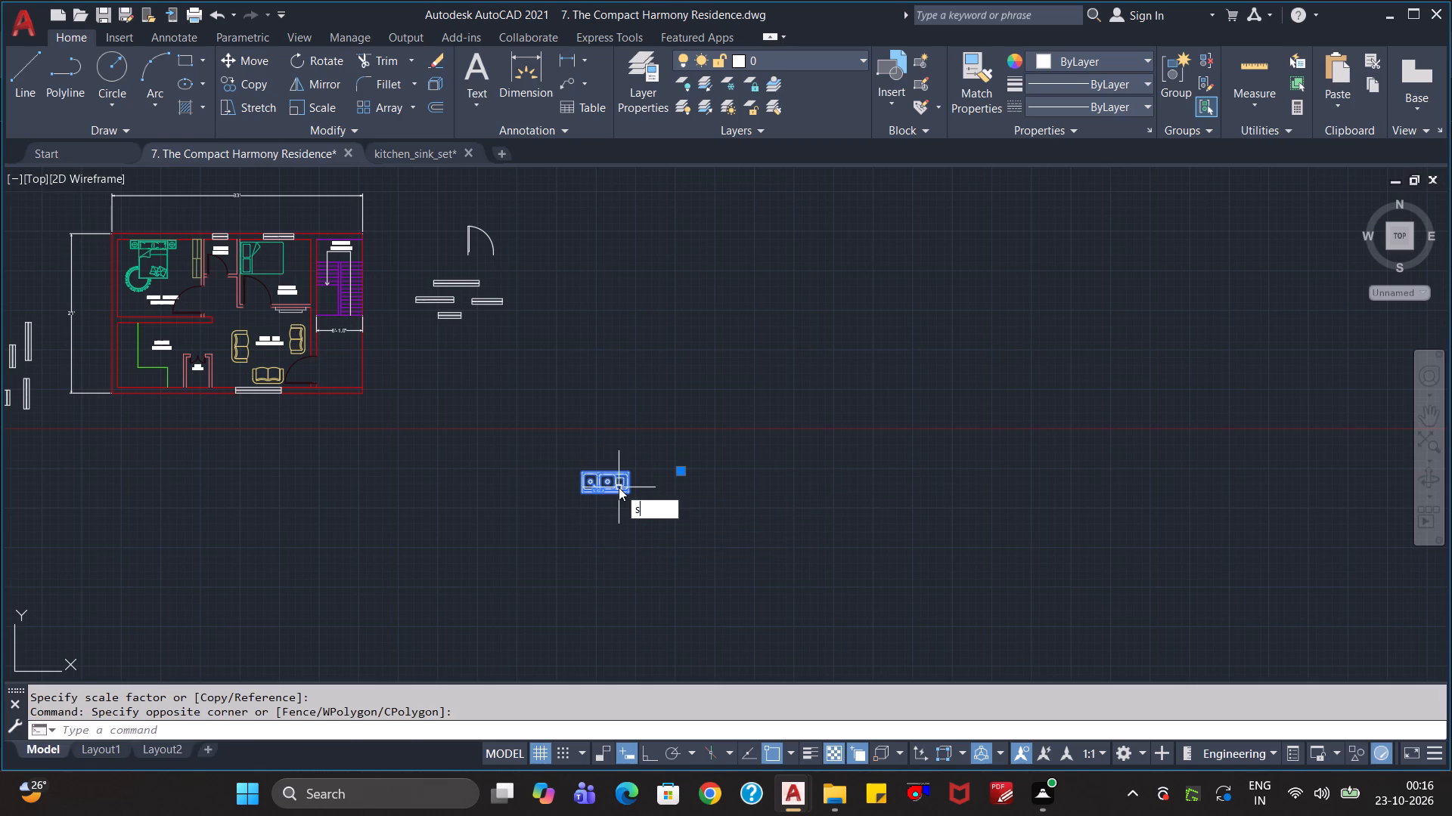
key(BackSpace)
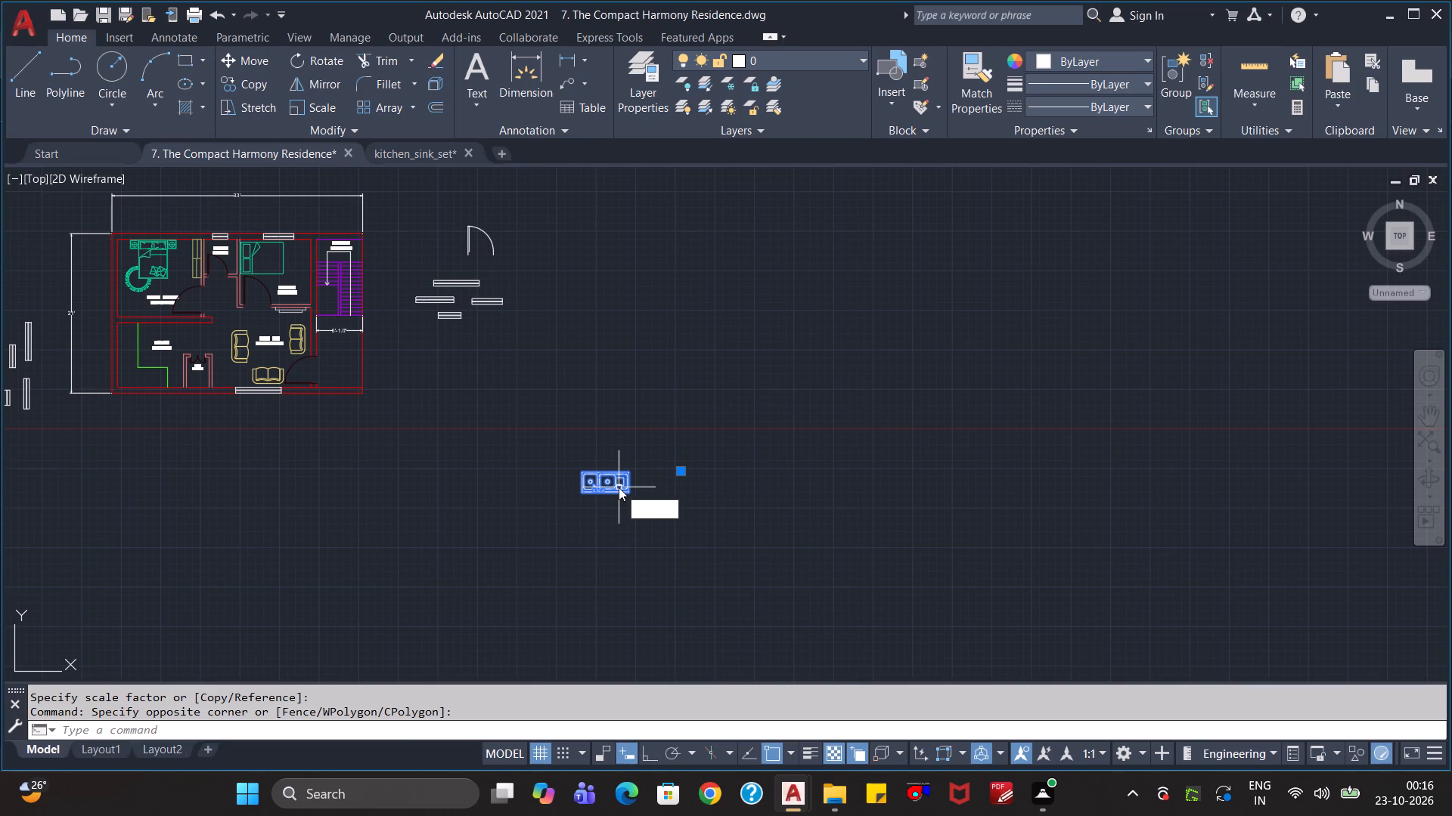
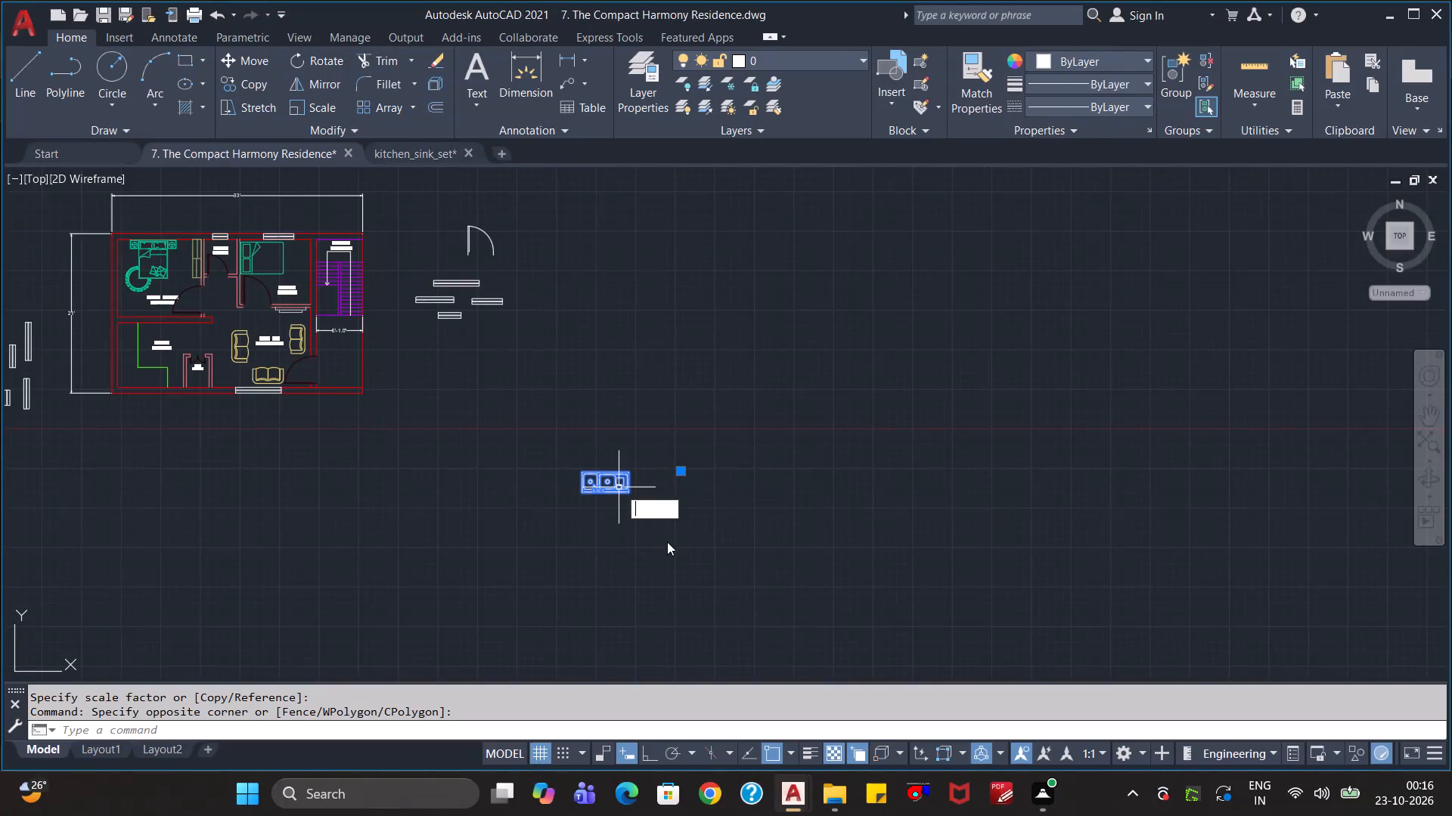
Move the kitchen sink block from beside the loose symbols to just below the Kitchen, outside the plan's bottom wall.
key(Escape)
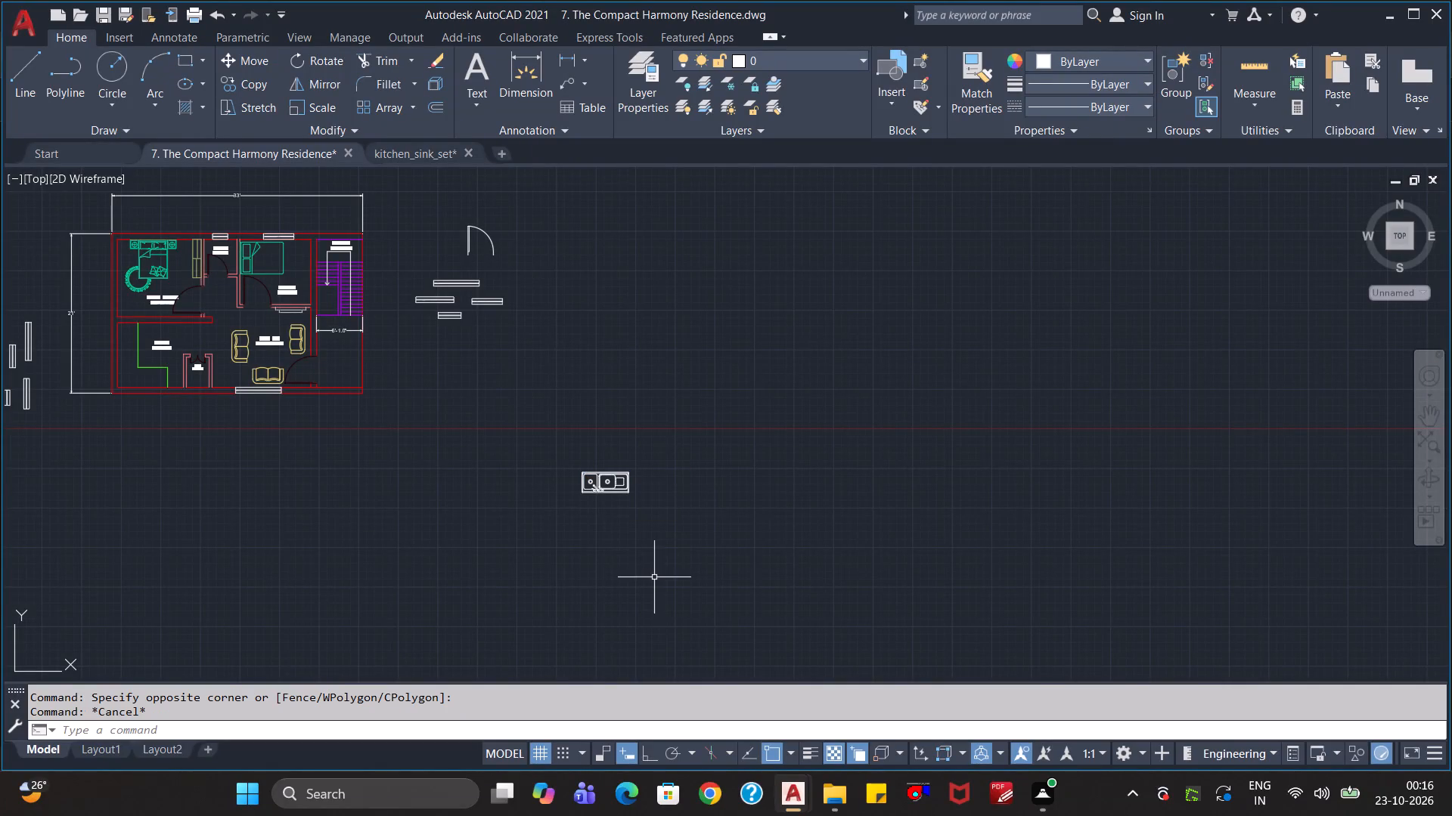
click(607, 481)
key(m)
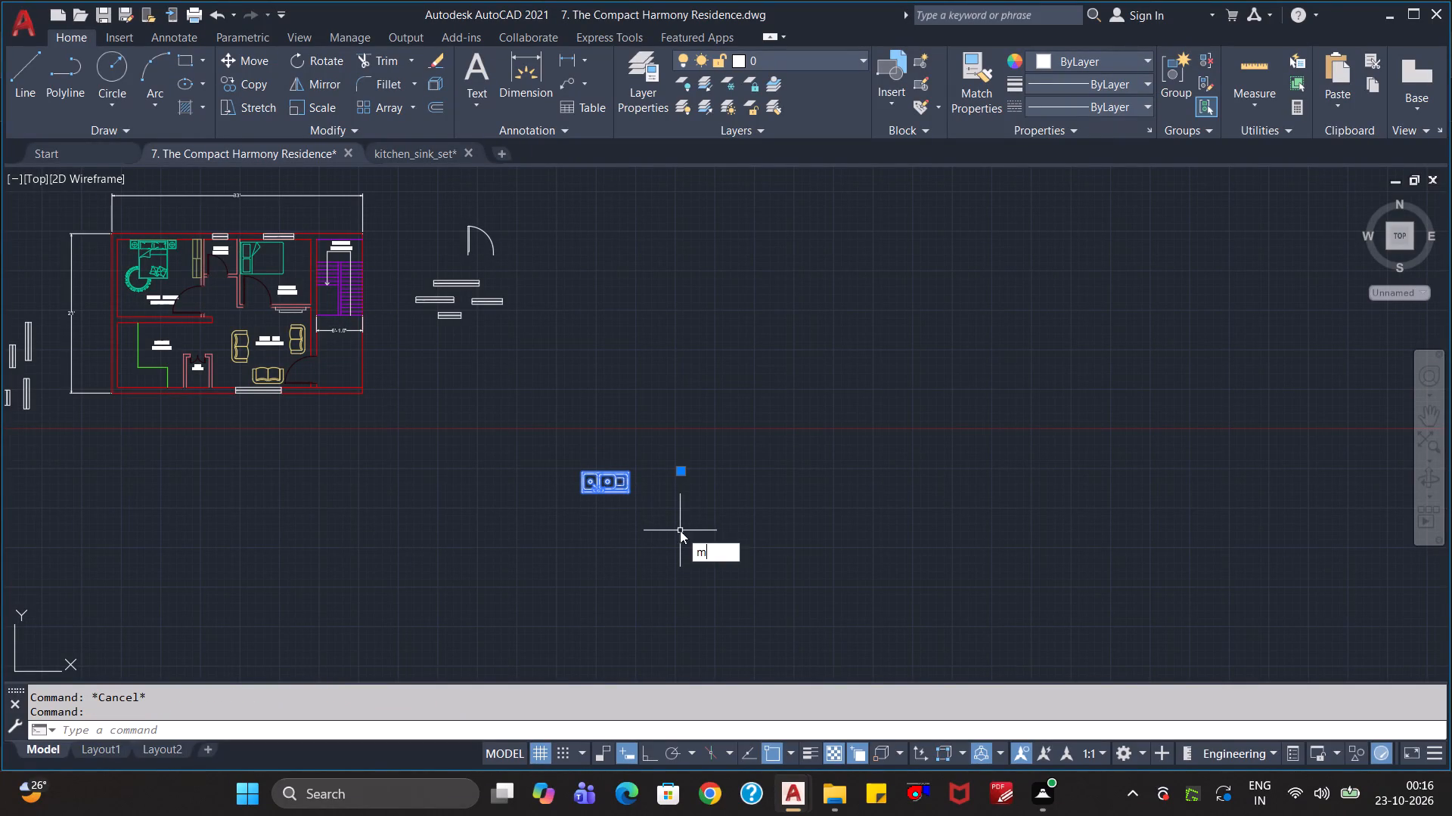
key(Return)
click(611, 482)
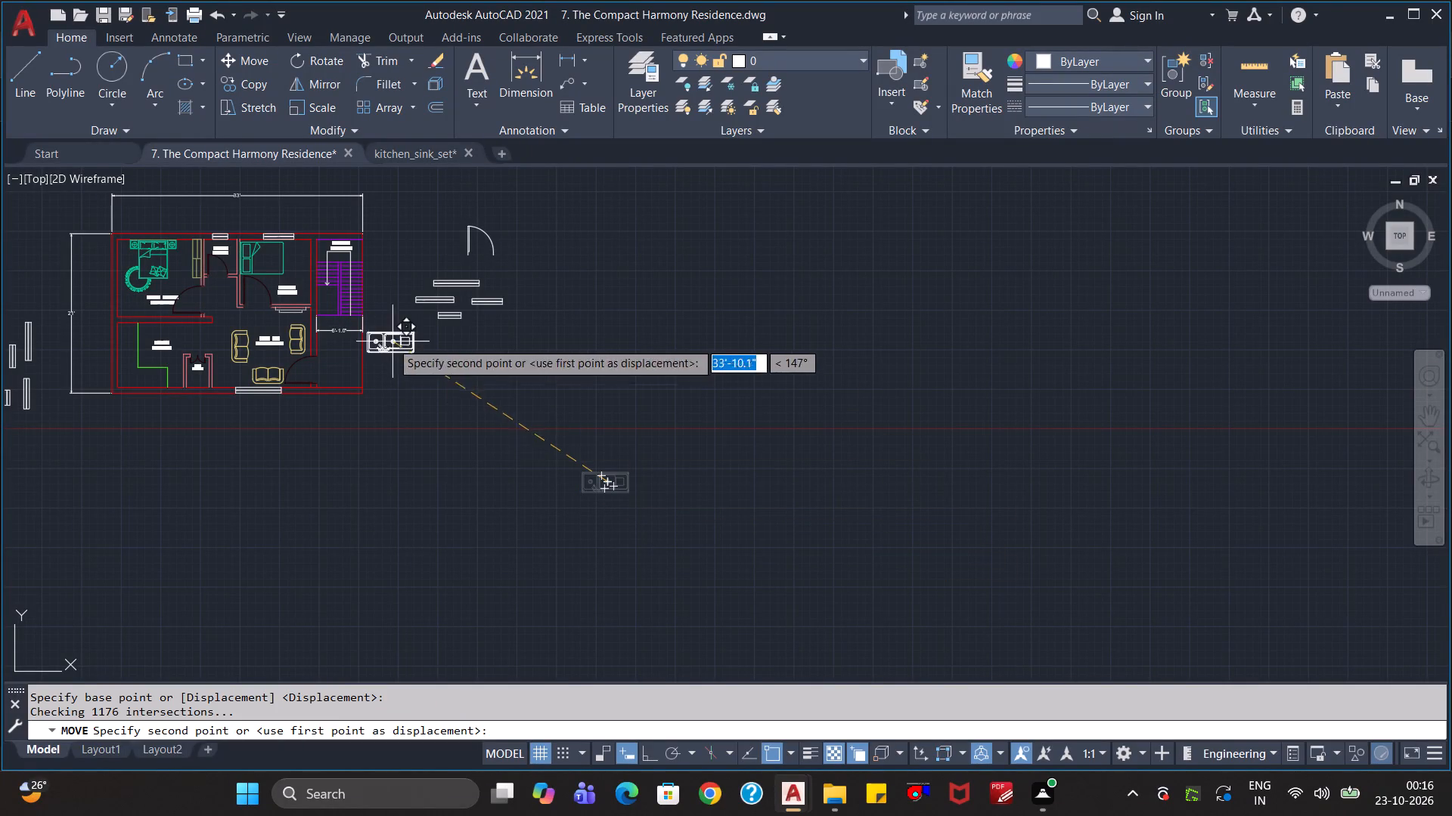
middle_drag(296, 466, 699, 524)
scroll(579, 479, up, 2)
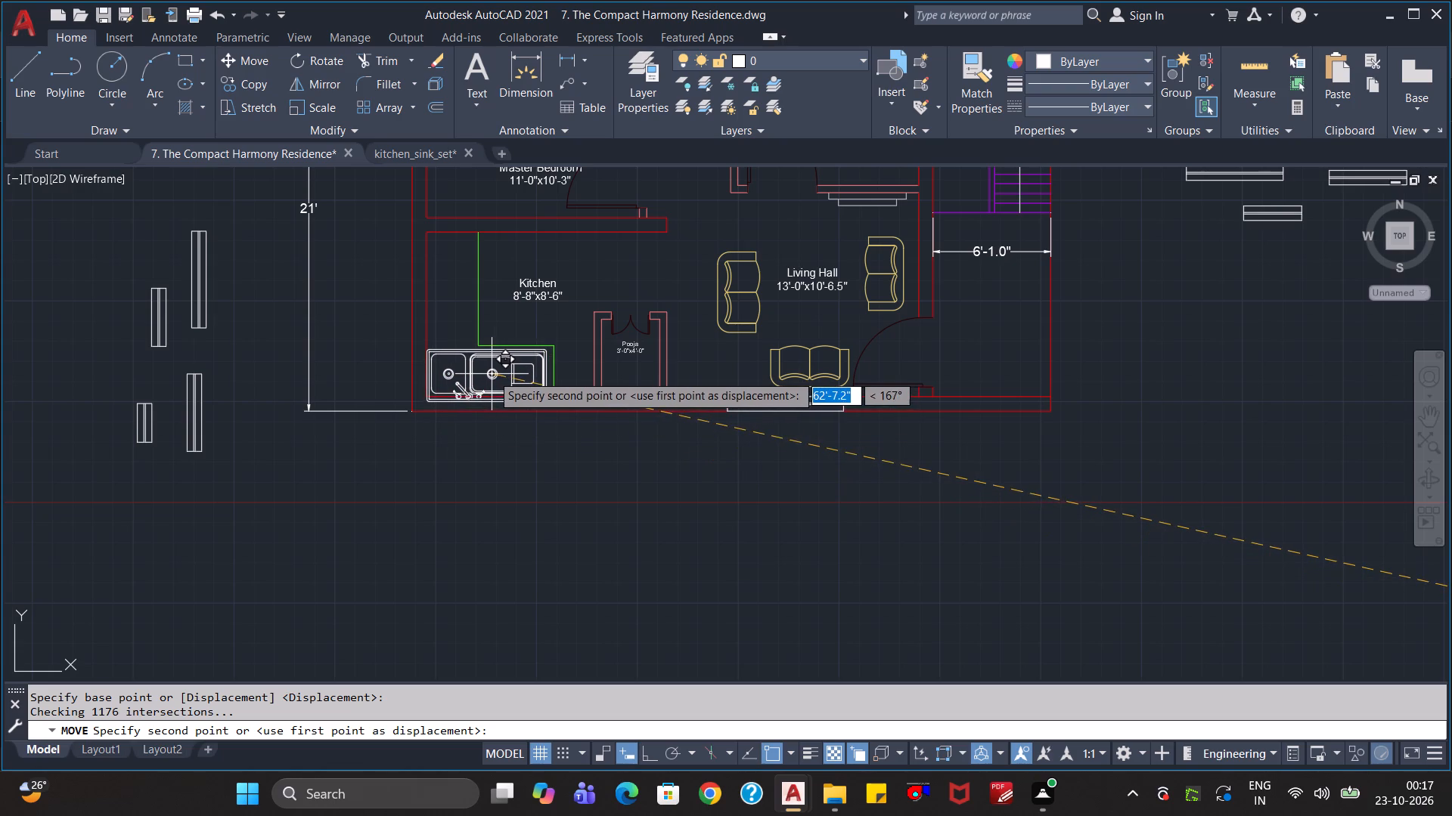
click(508, 481)
Scale the sink block down to about four-fifths of its size, with the base point at the middle bowl's drain.
click(591, 544)
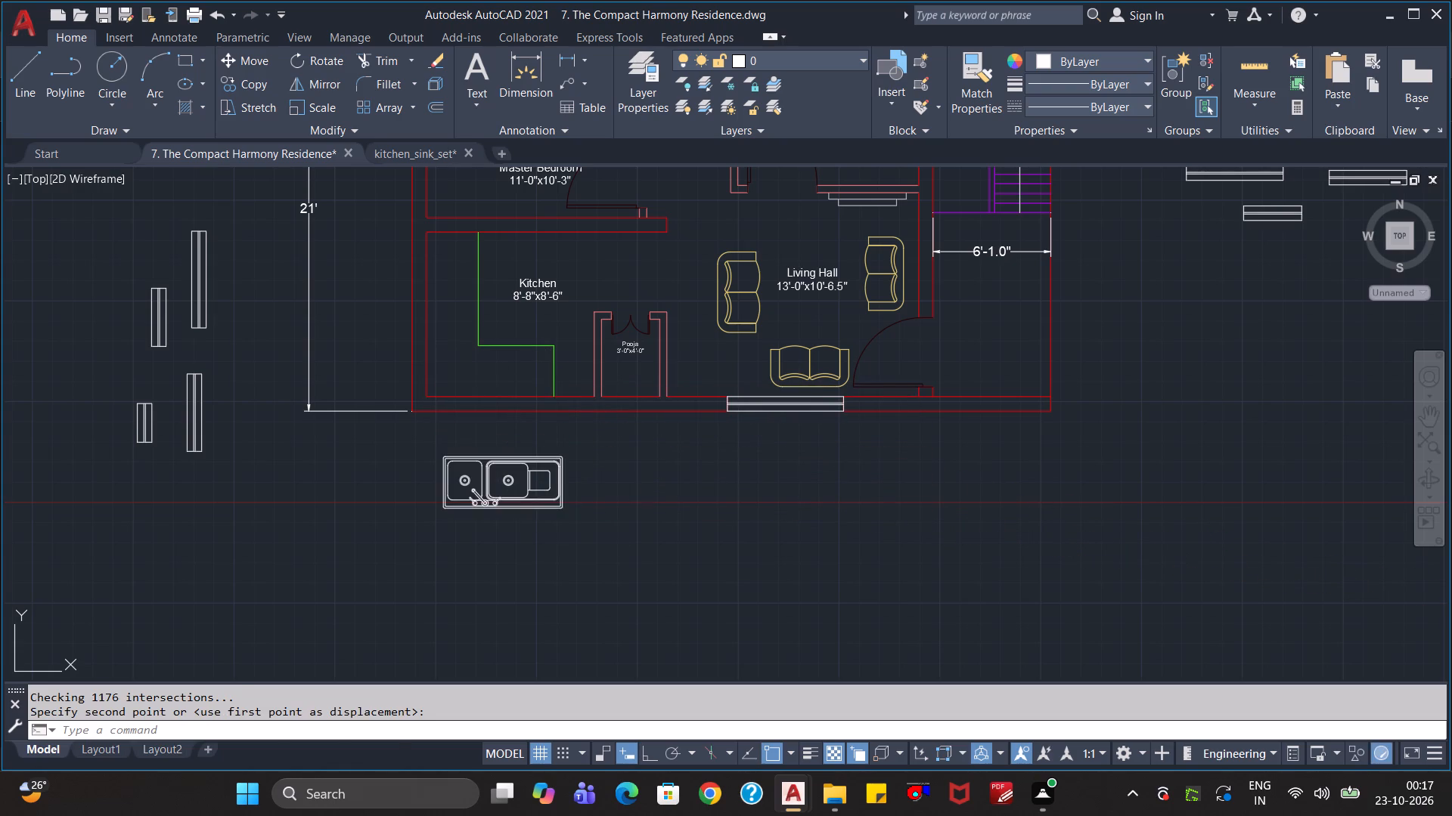
click(529, 474)
text(sc)
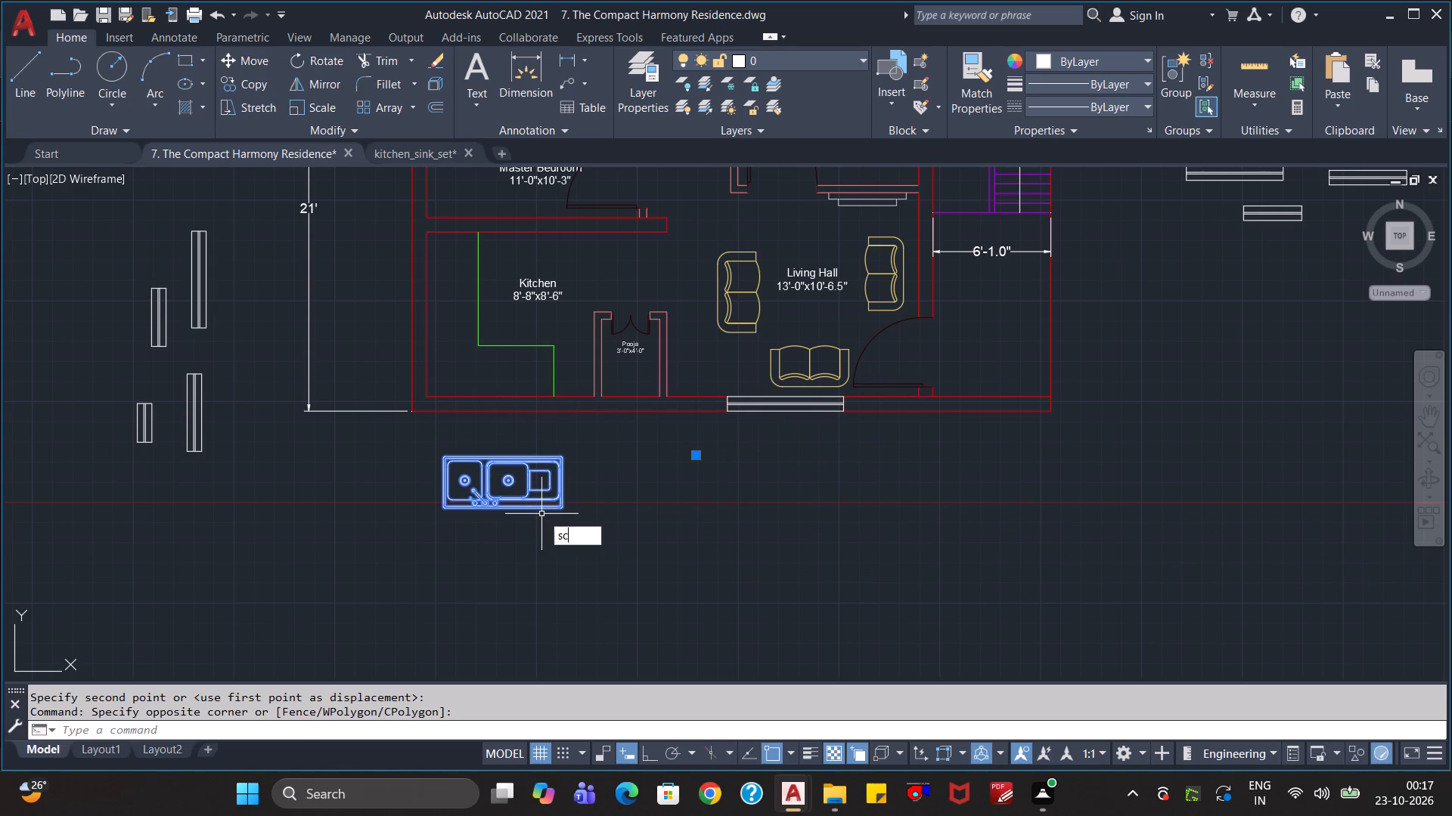
key(Return)
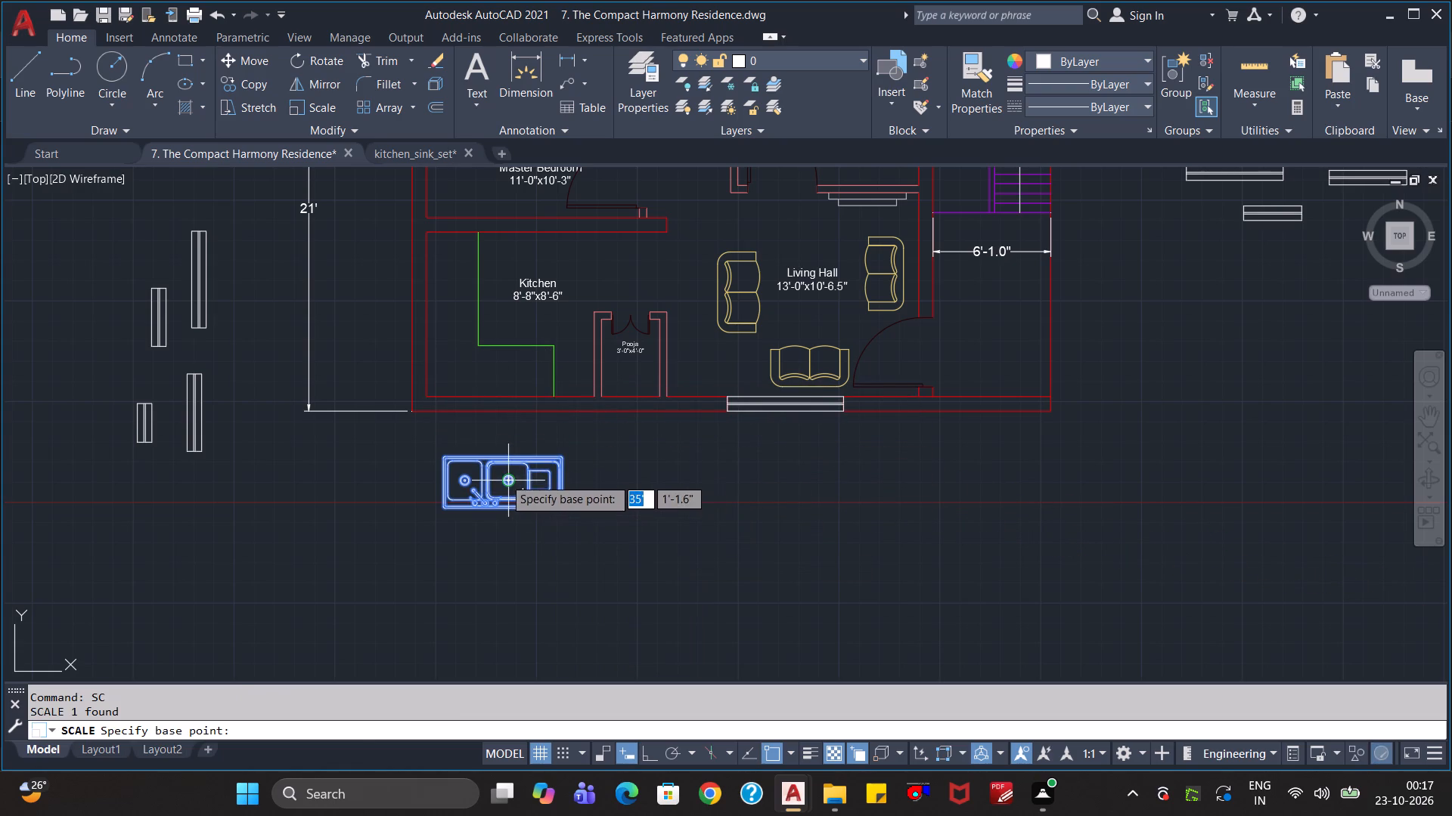
click(503, 477)
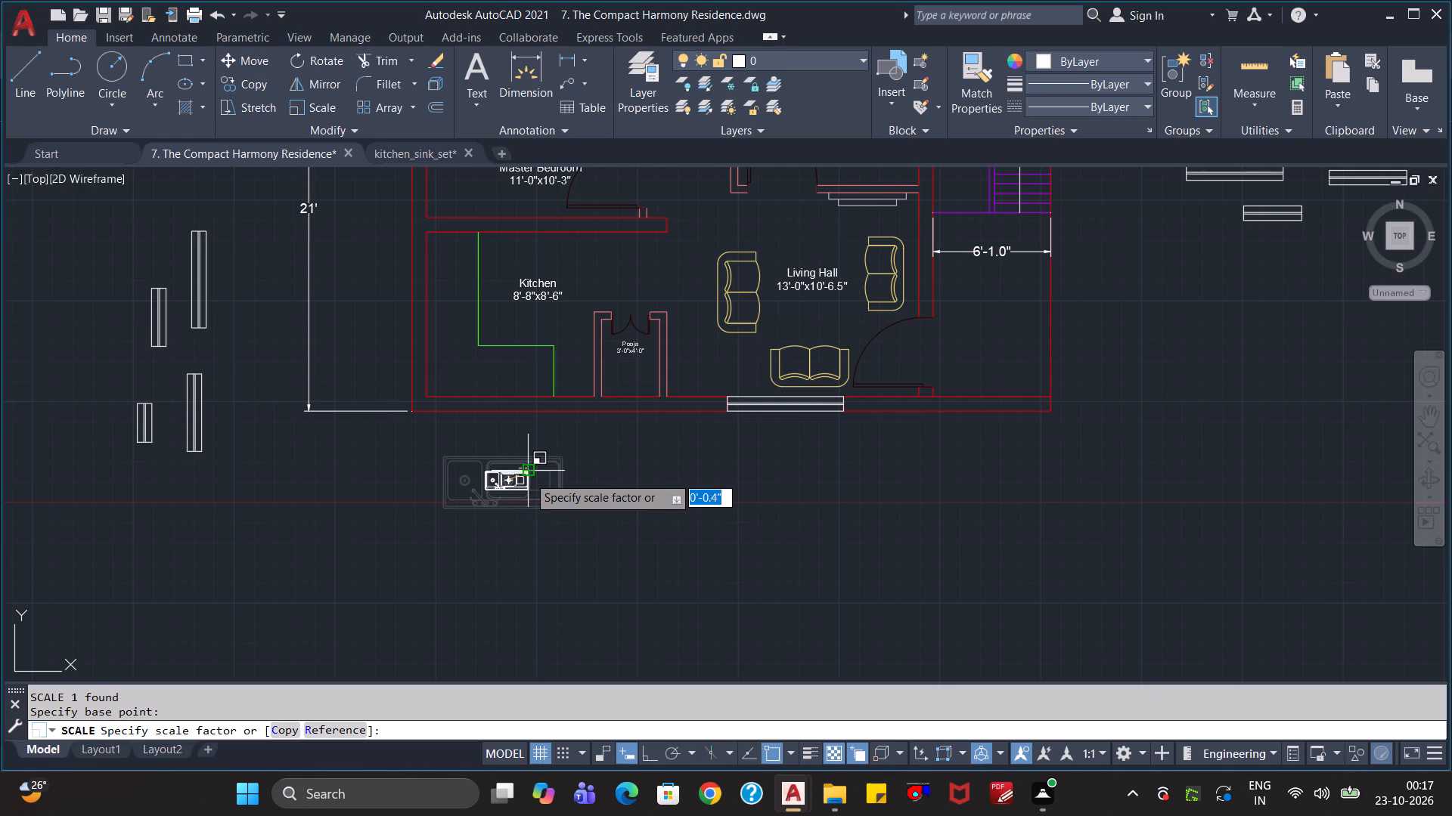
scroll(542, 469, up, 1)
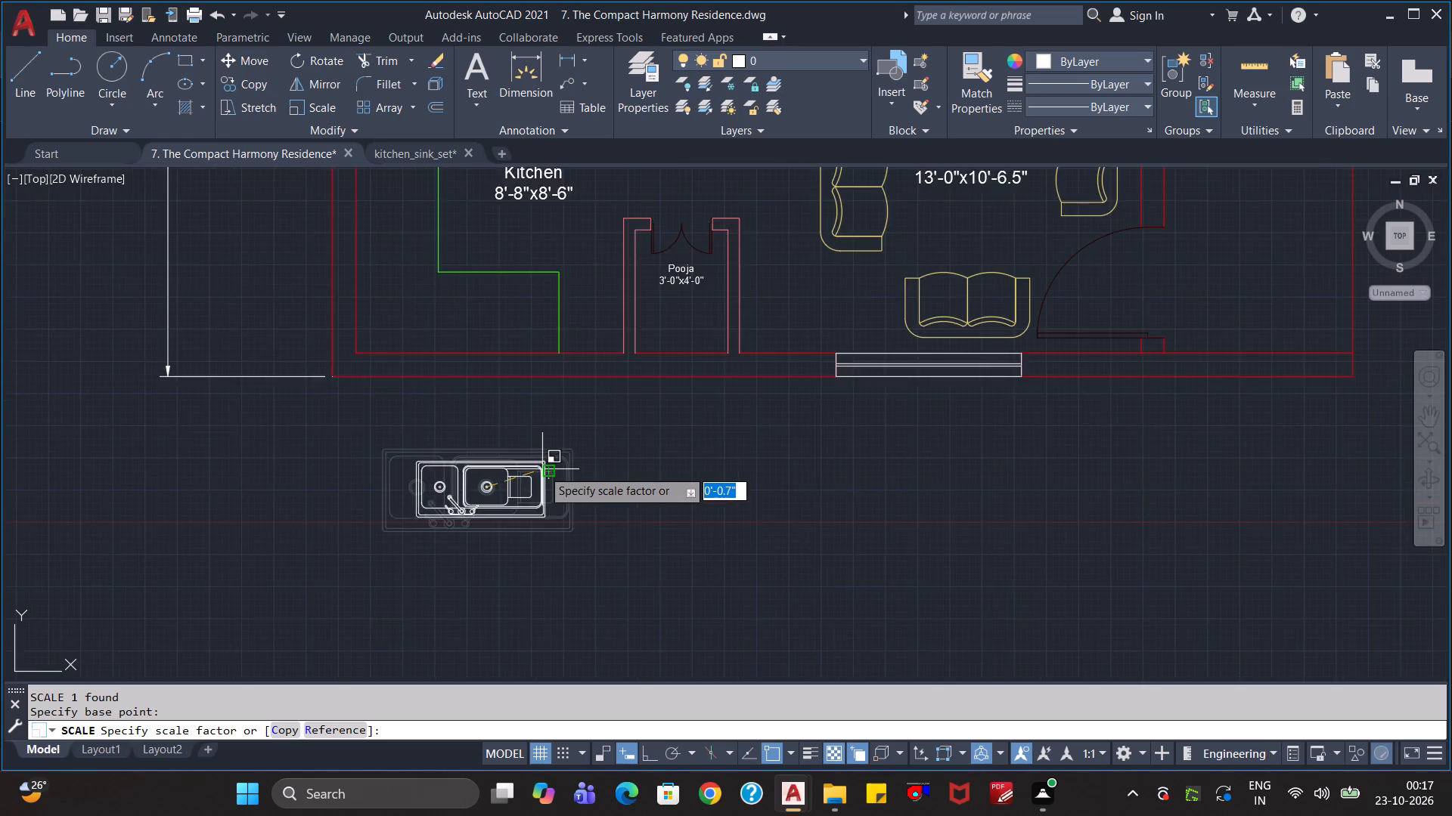
scroll(542, 469, up, 1)
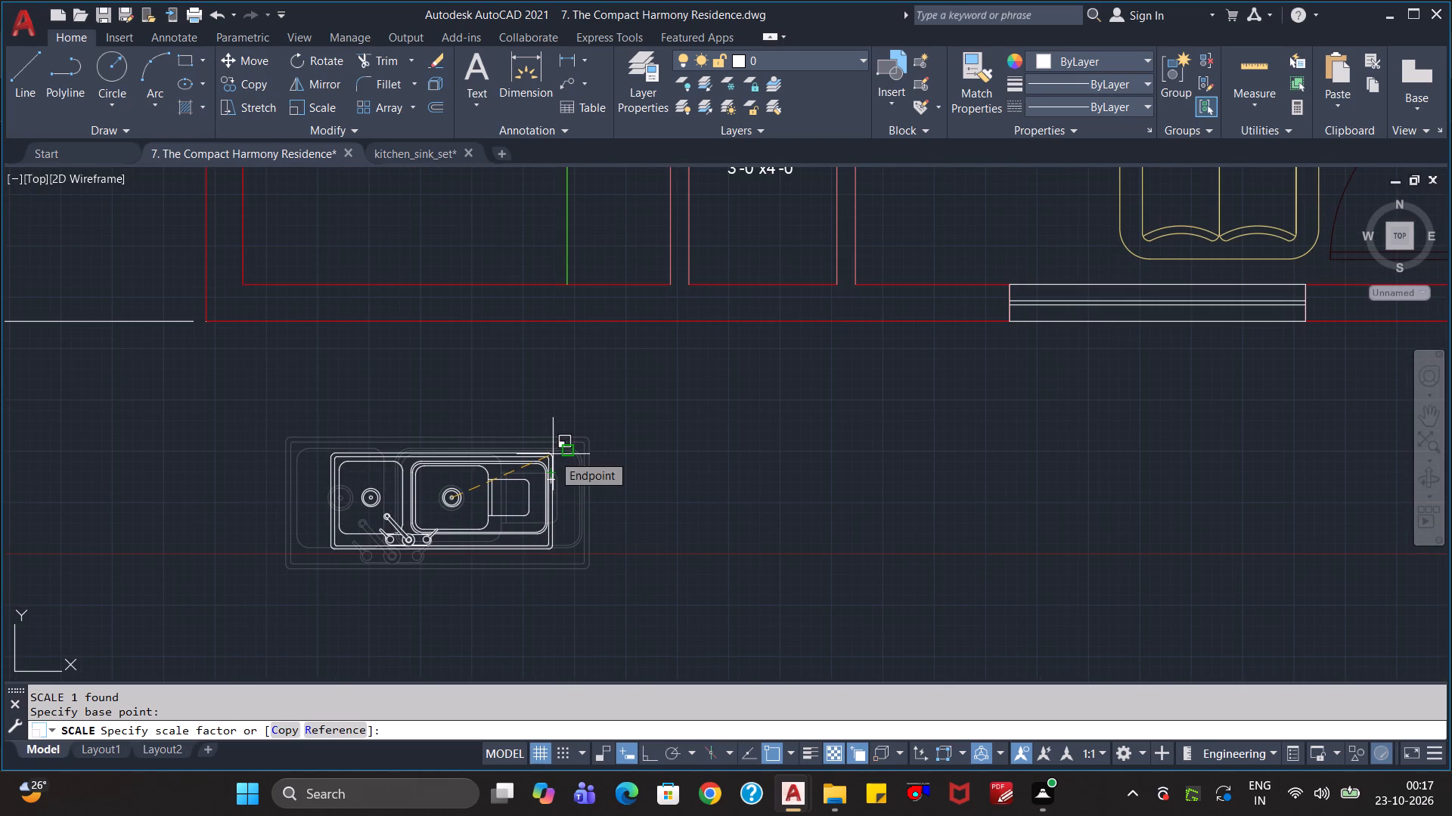
click(553, 454)
Move the sink block straight up about 5'-9" onto the Kitchen counter along the bottom wall, using the middle bowl's drain as base point.
click(588, 574)
click(492, 509)
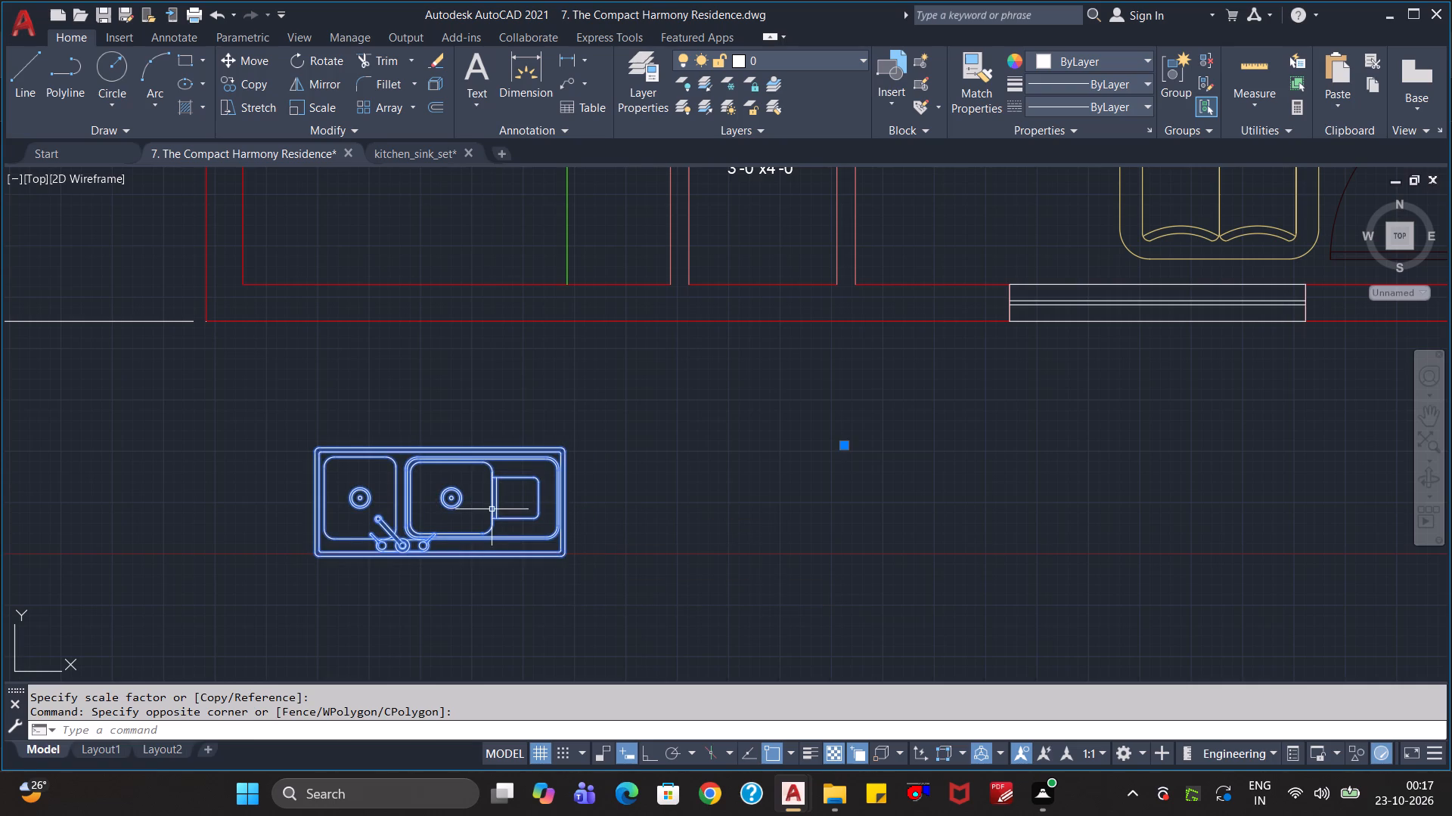
key(m)
key(Return)
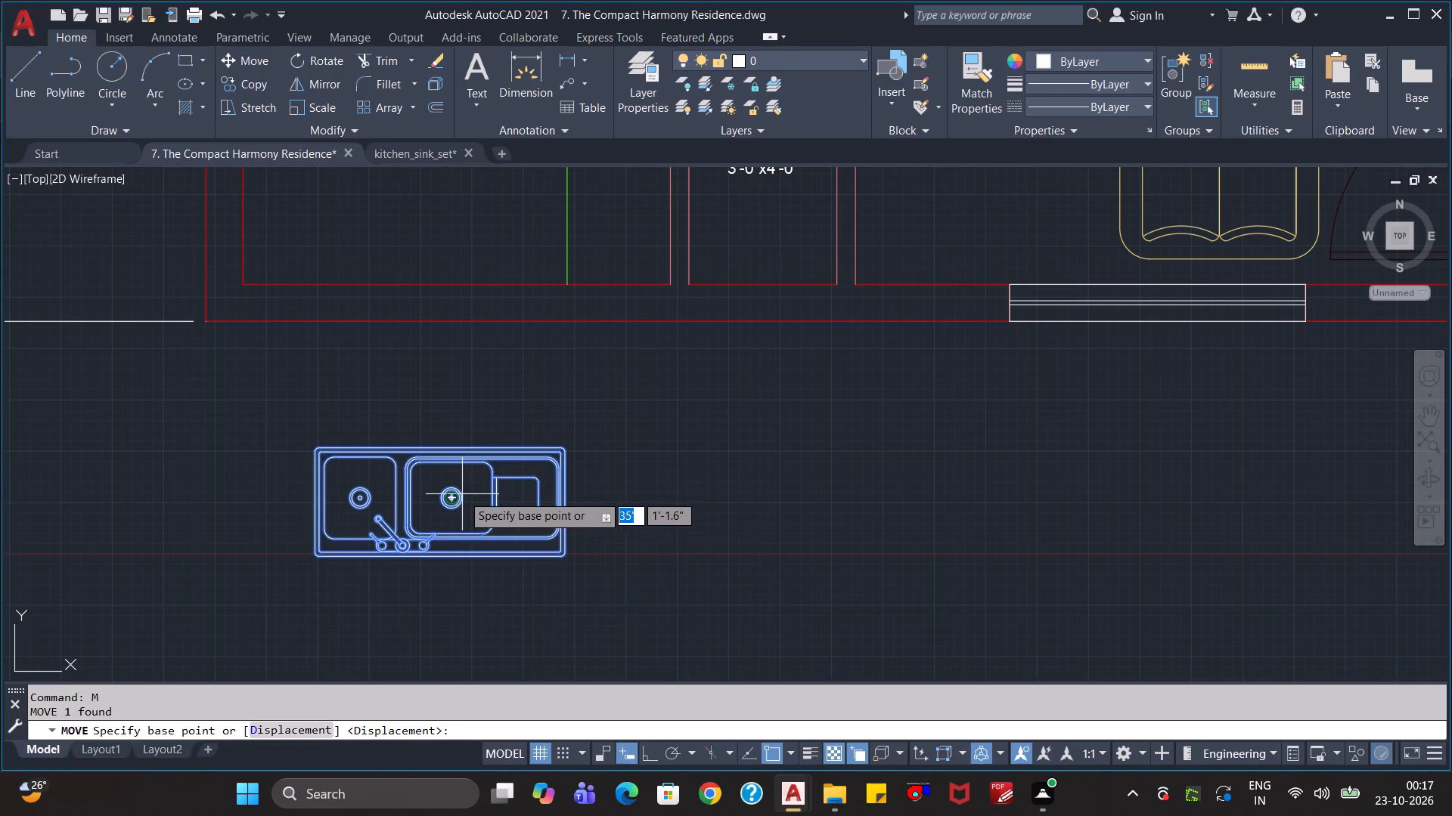
click(455, 499)
scroll(462, 411, down, 1)
middle_drag(462, 428, 448, 523)
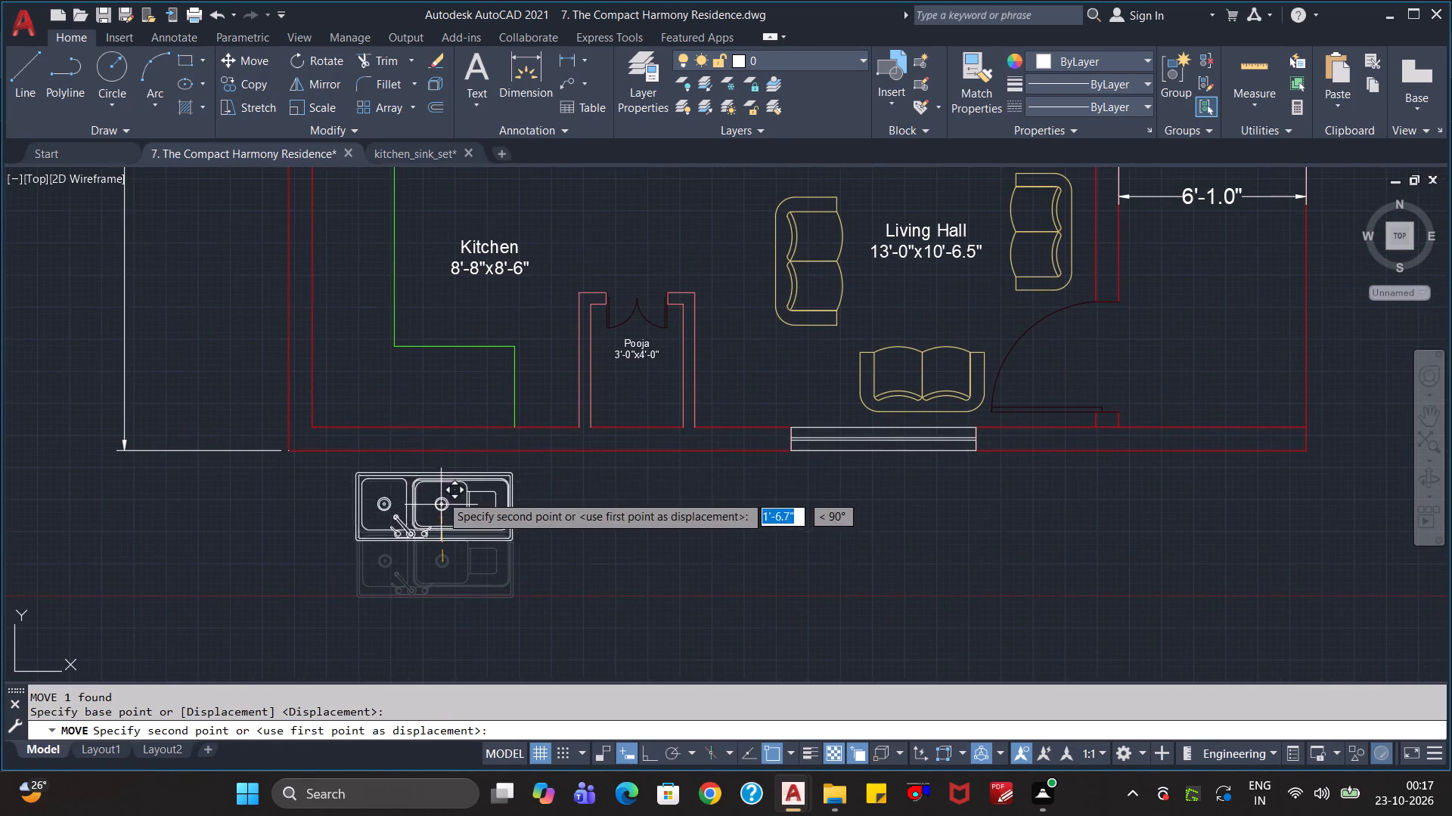
scroll(437, 394, up, 1)
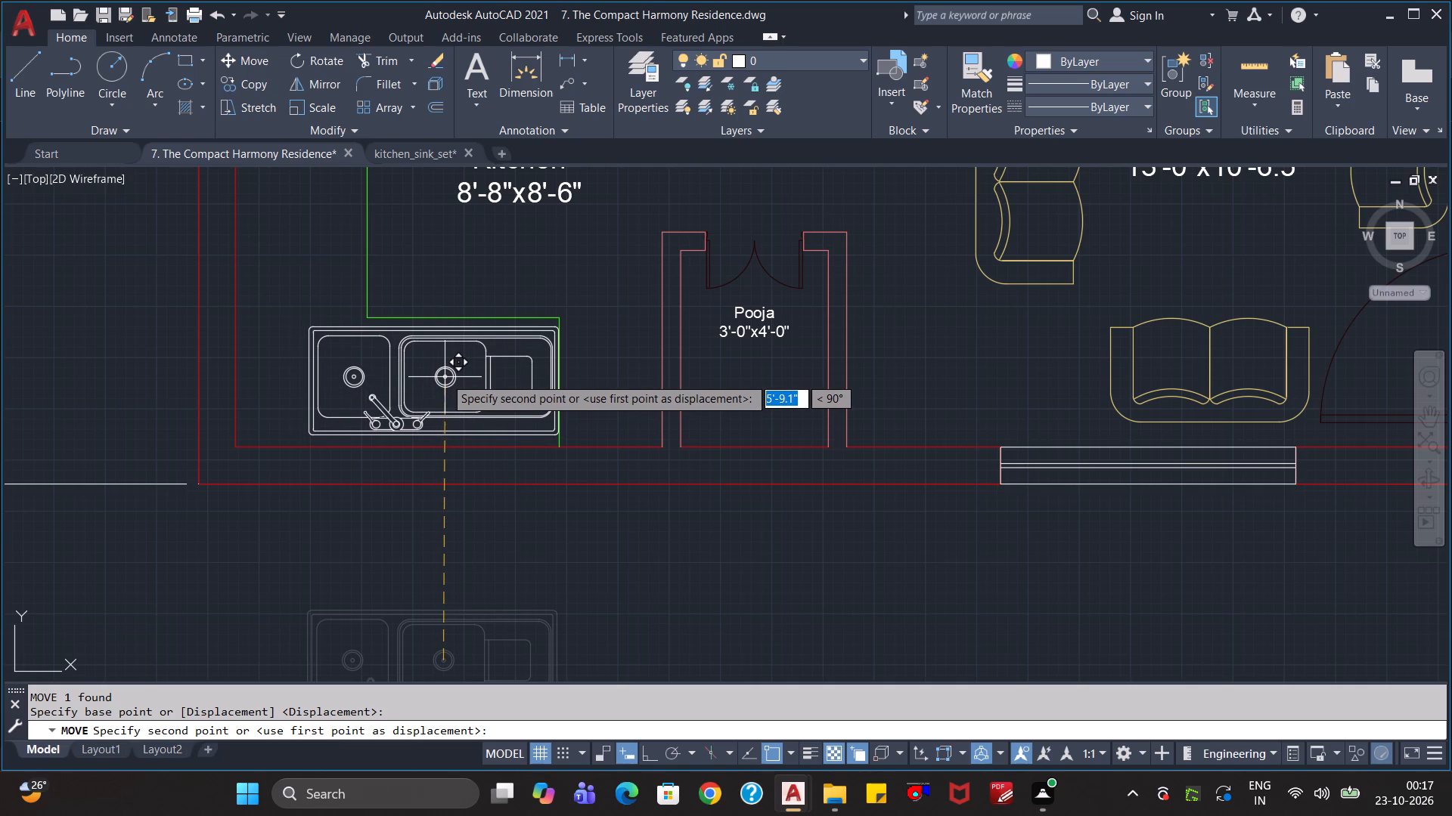
click(445, 377)
Save the Compact Harmony Residence drawing.
scroll(515, 531, down, 1)
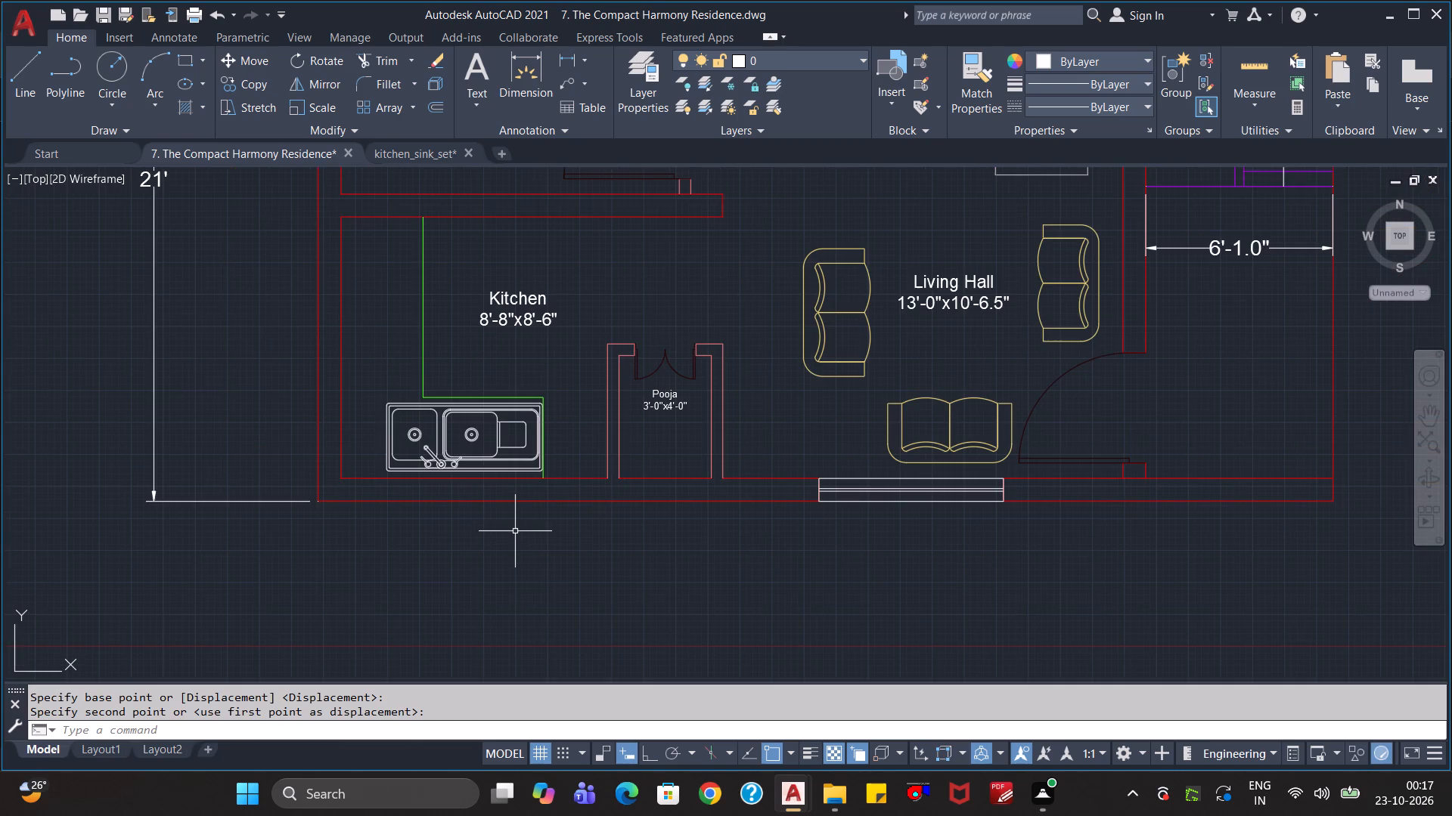
scroll(533, 512, up, 2)
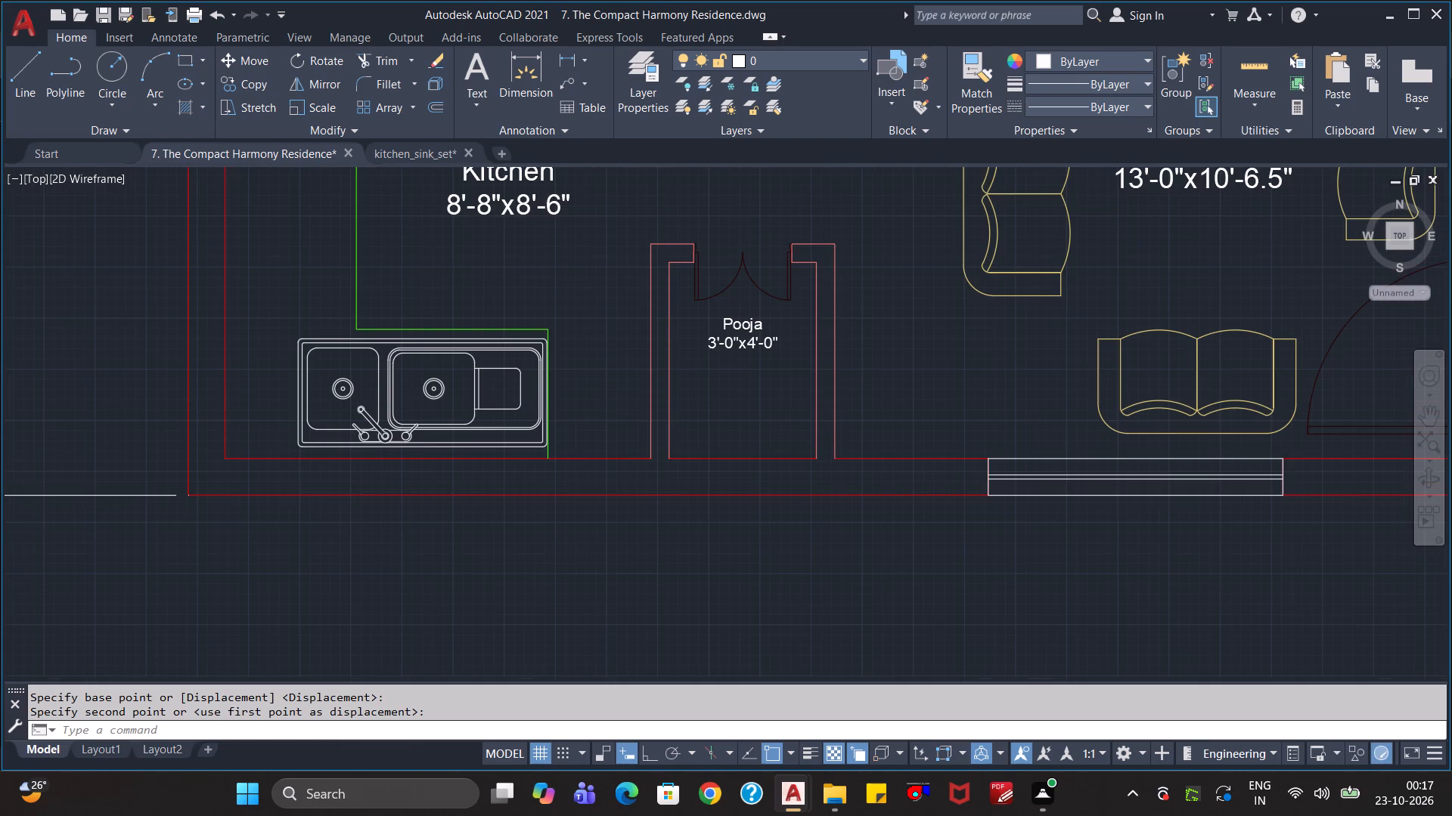
scroll(533, 512, down, 2)
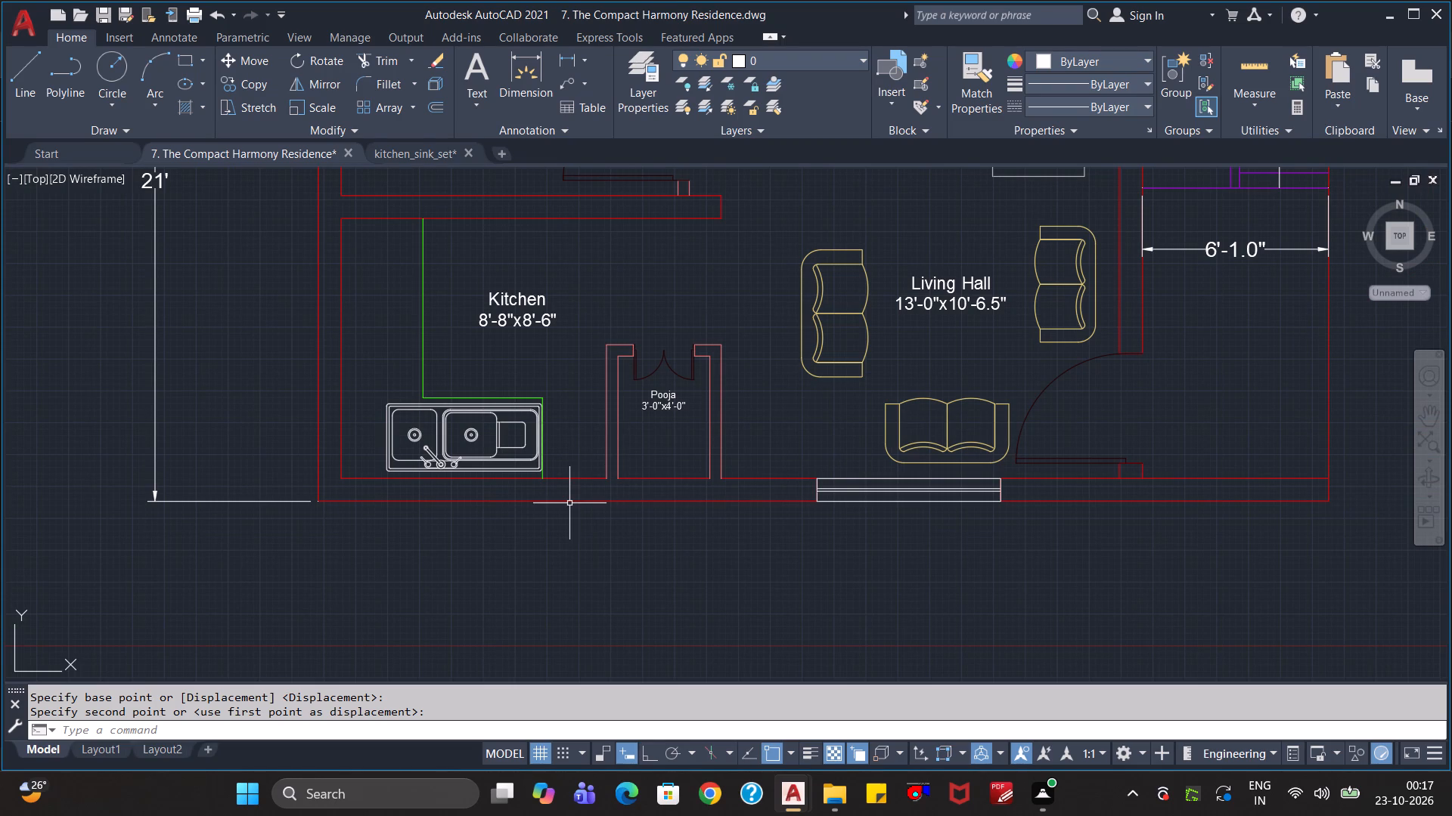
key(ctrl+s)
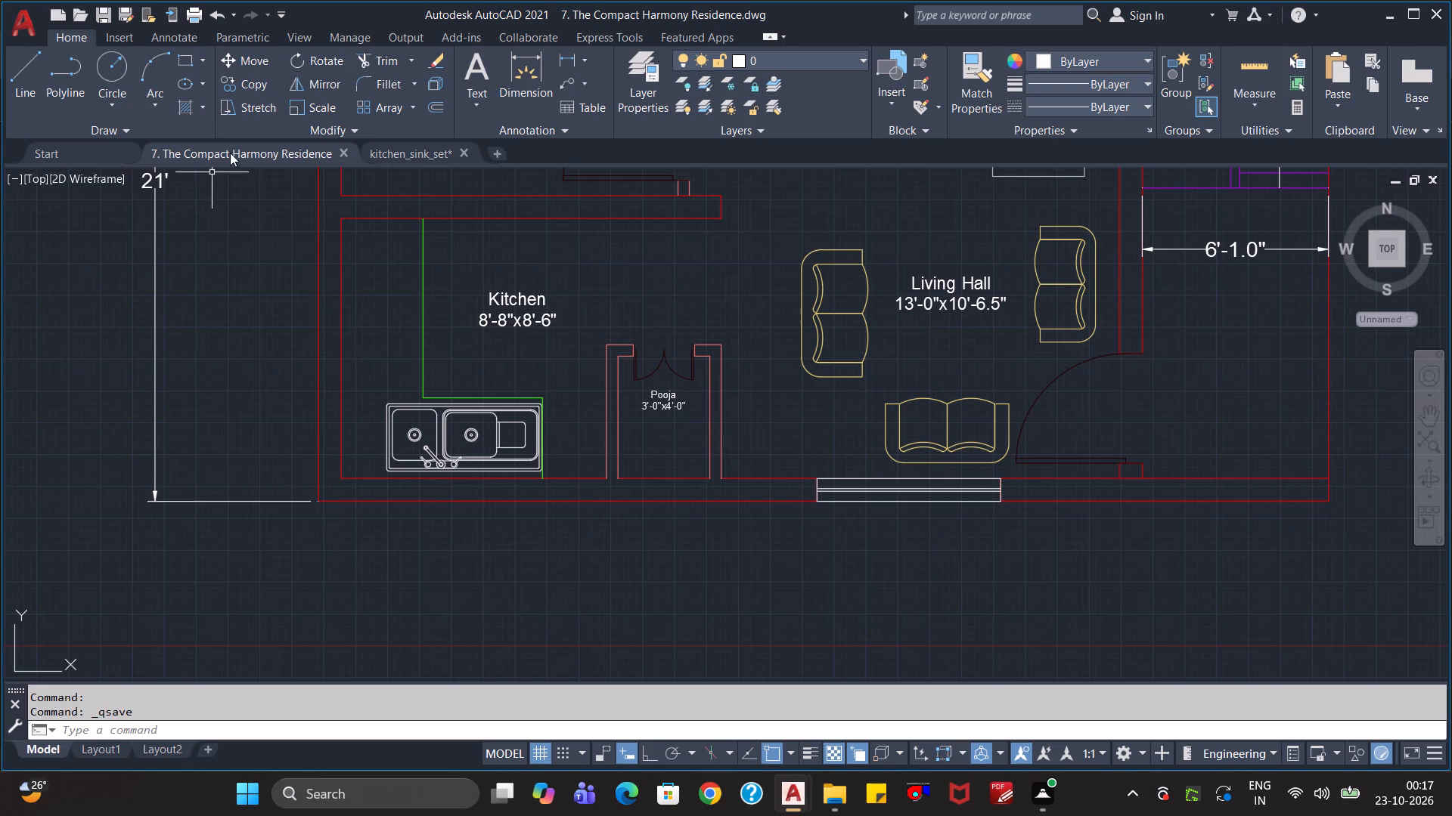
Close the kitchen_sink_set drawing.
click(467, 153)
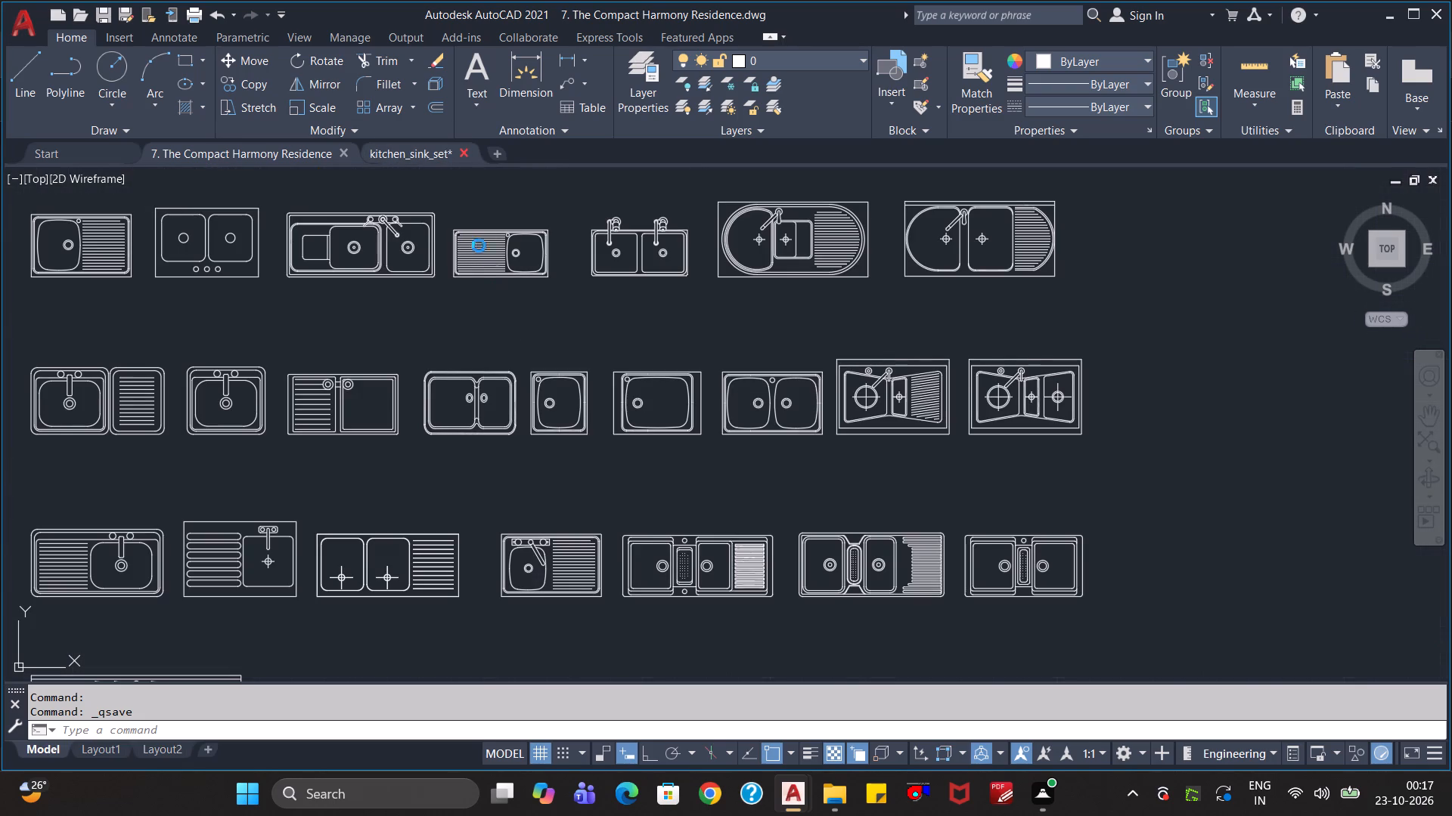
click(772, 437)
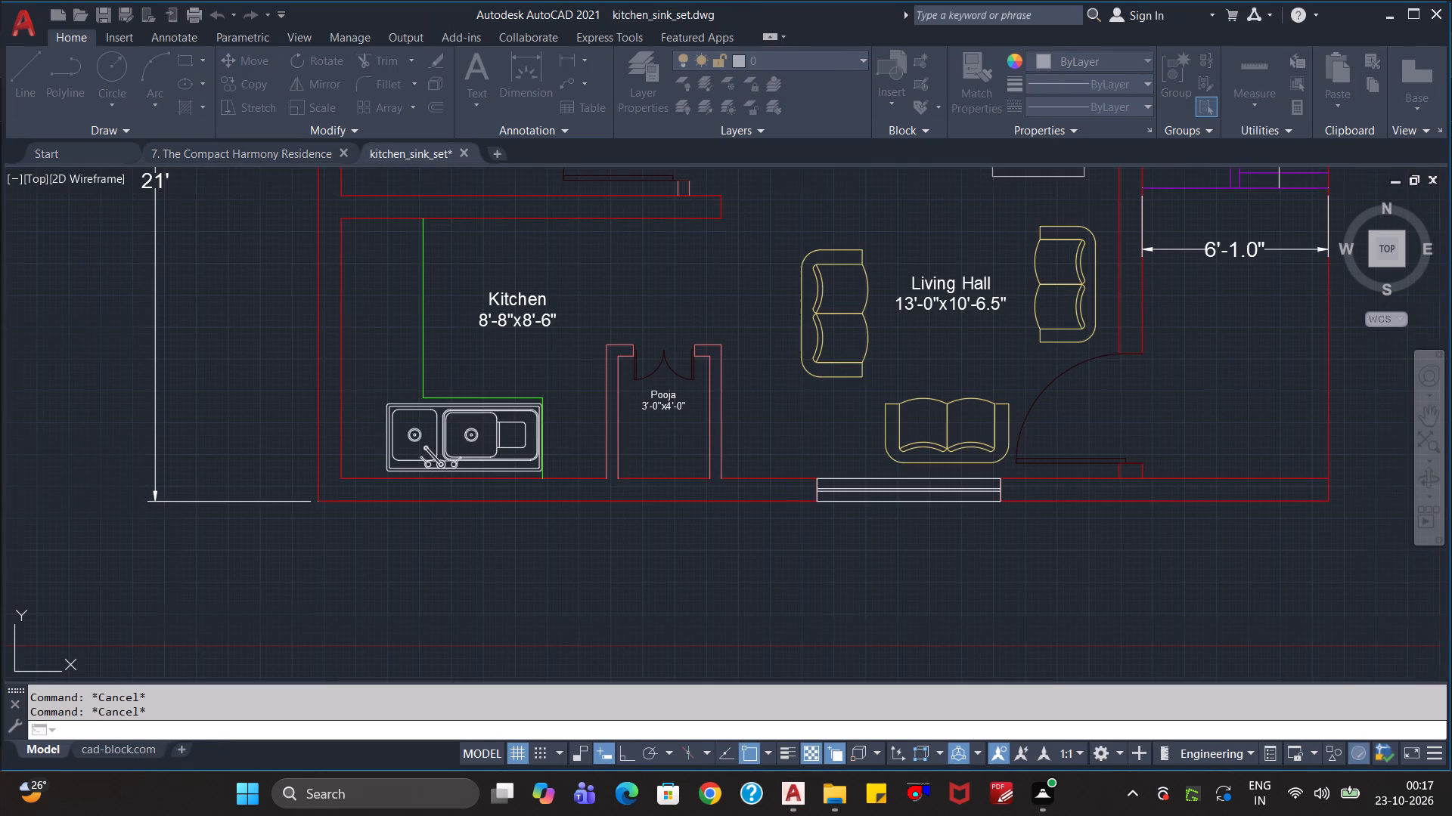
In the Blocks folder of the Open dialog, move the Gas Stove cooktops file into the Kitchen-Appliances folder.
key(ctrl+o)
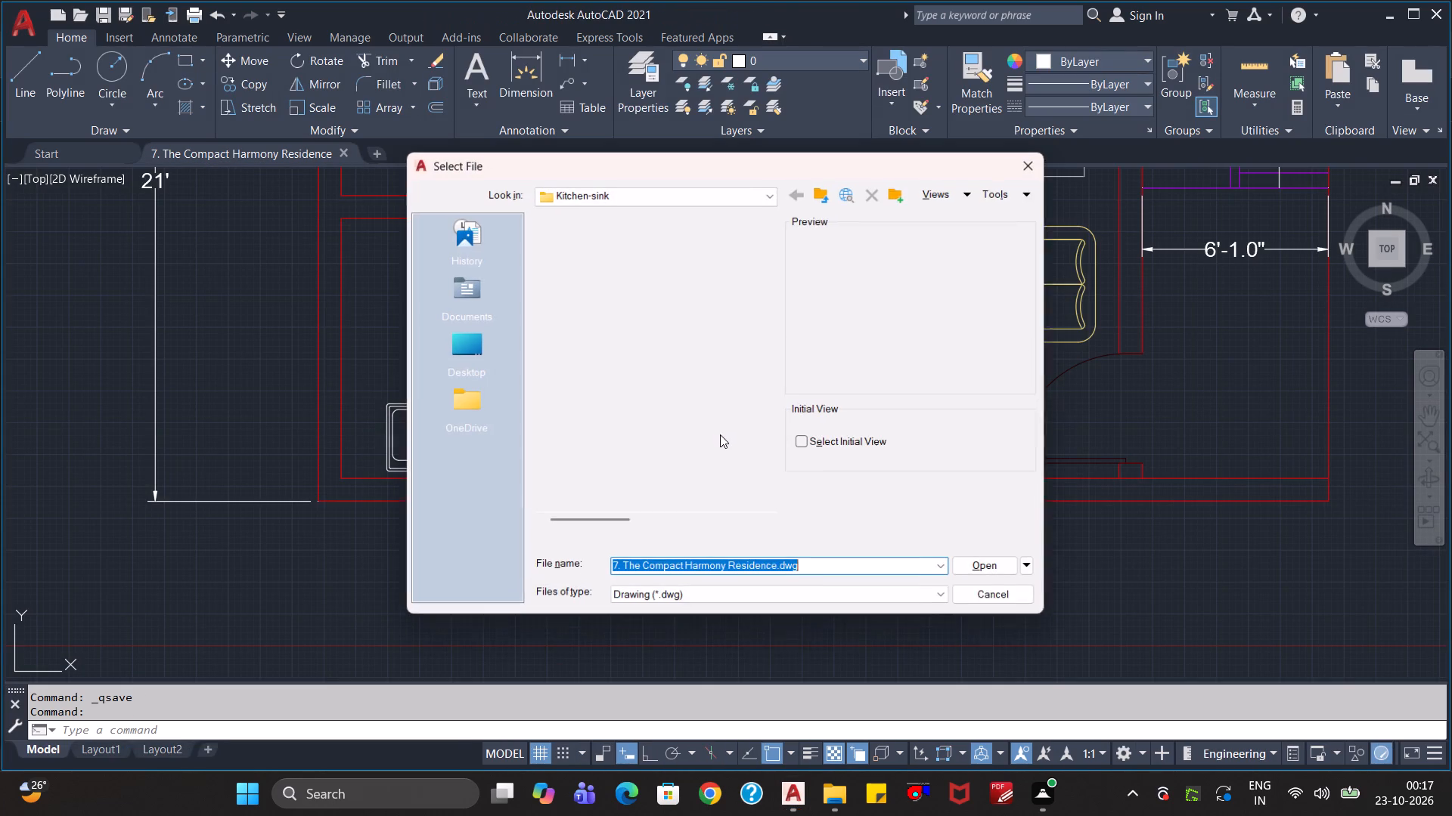
click(829, 186)
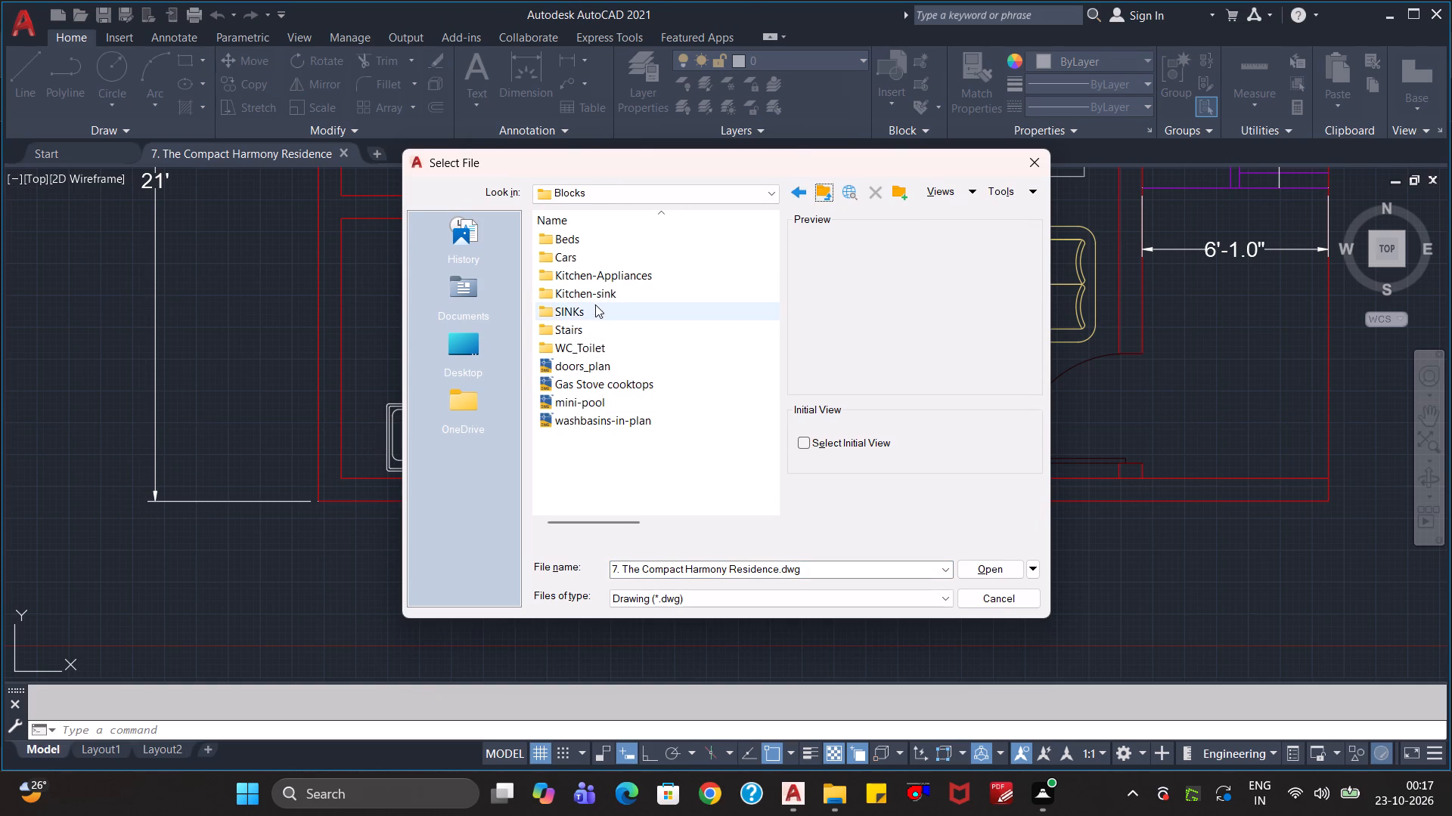
double_click(588, 281)
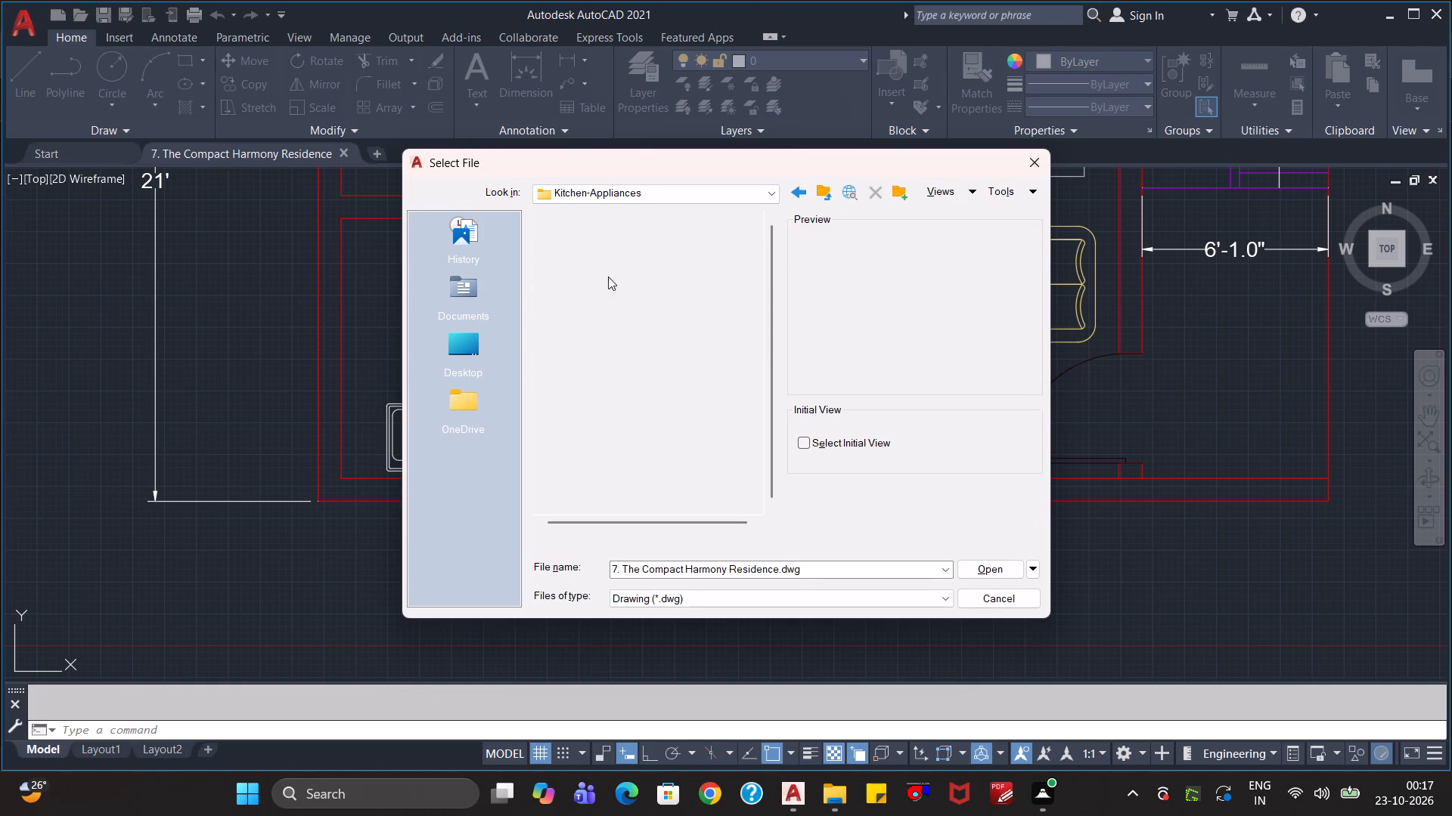
click(803, 193)
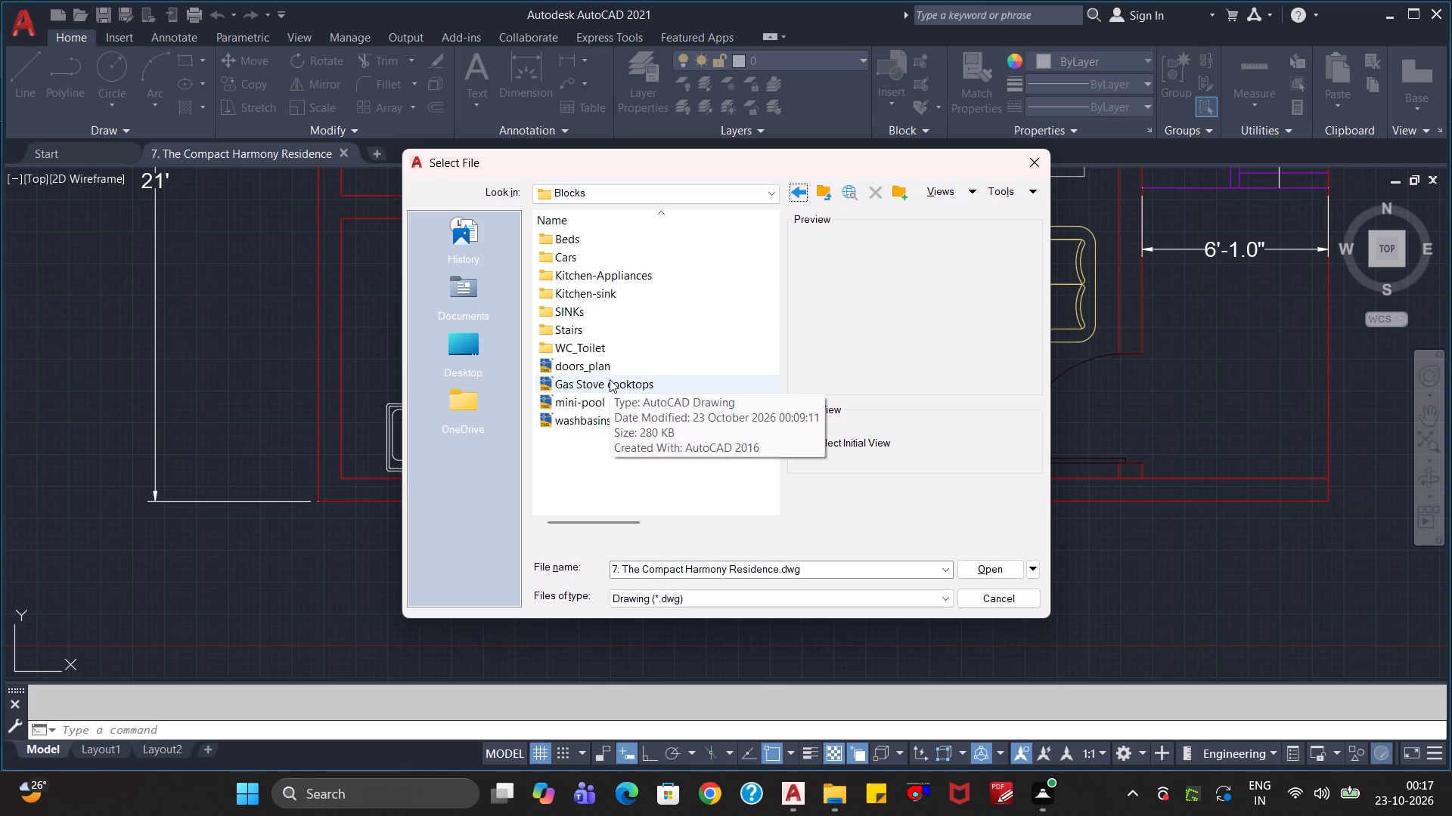
drag(607, 382, 653, 278)
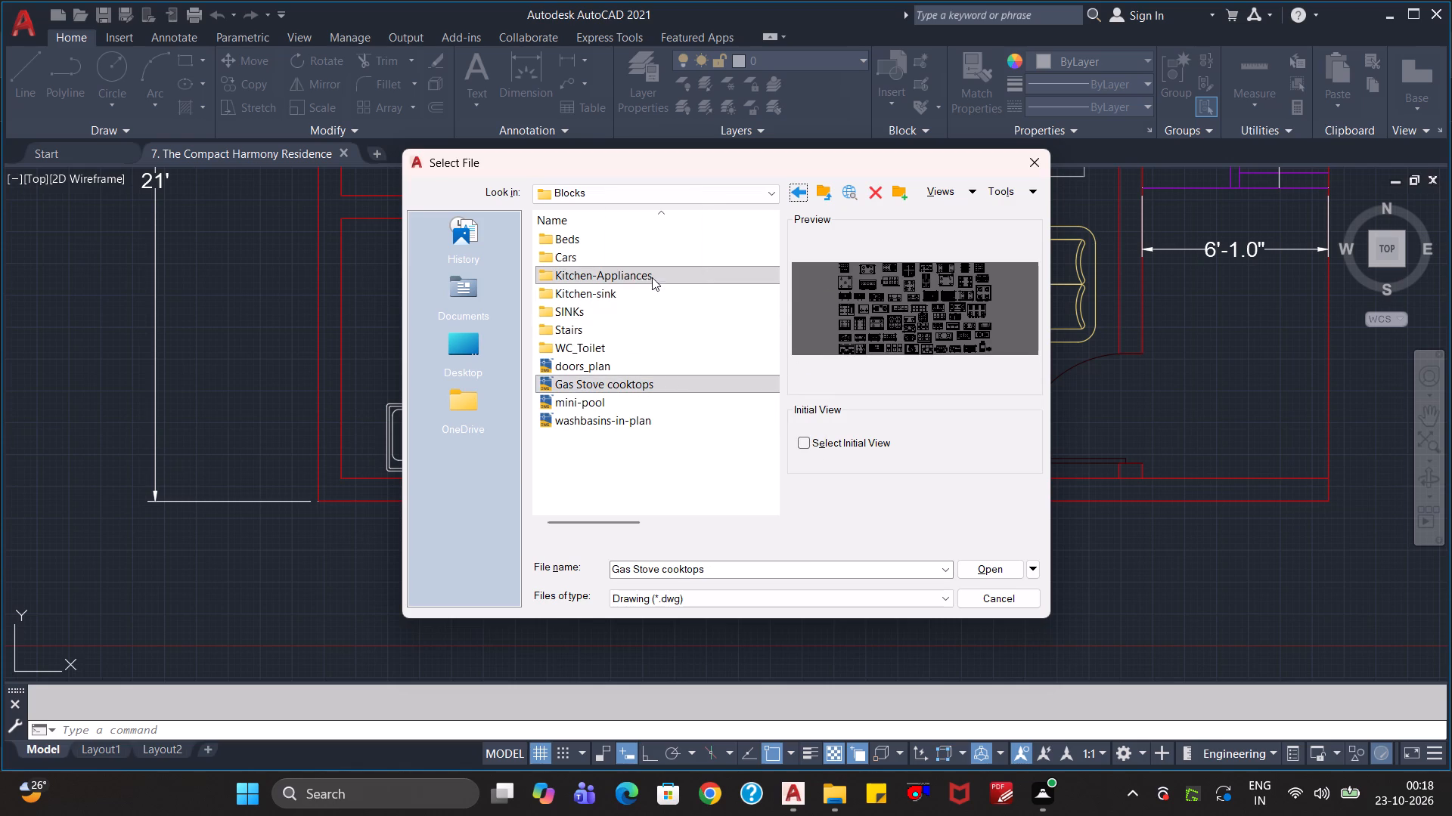
Open the Gas Stove cooktops drawing from the Kitchen-Appliances folder.
double_click(603, 269)
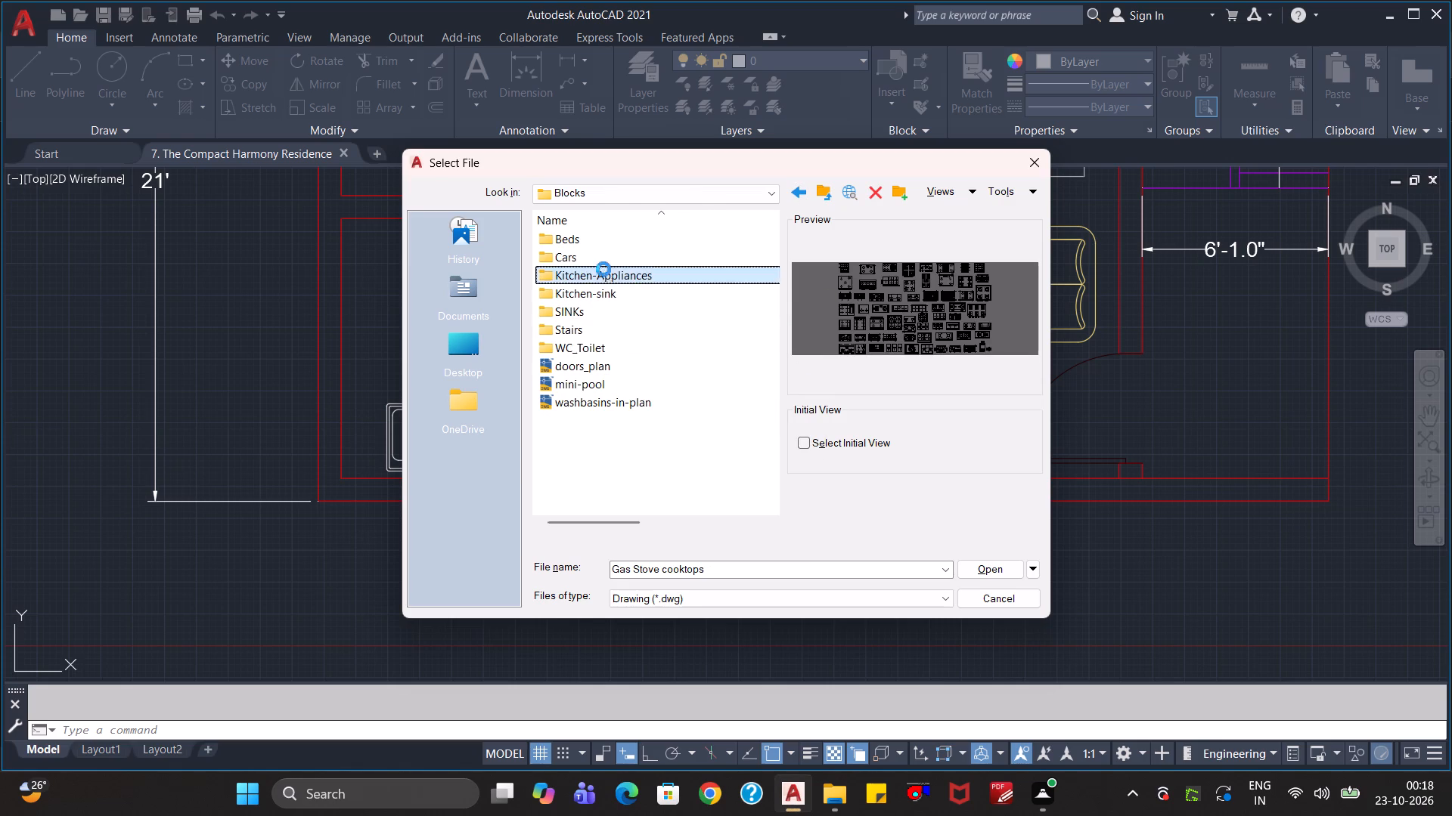
click(615, 265)
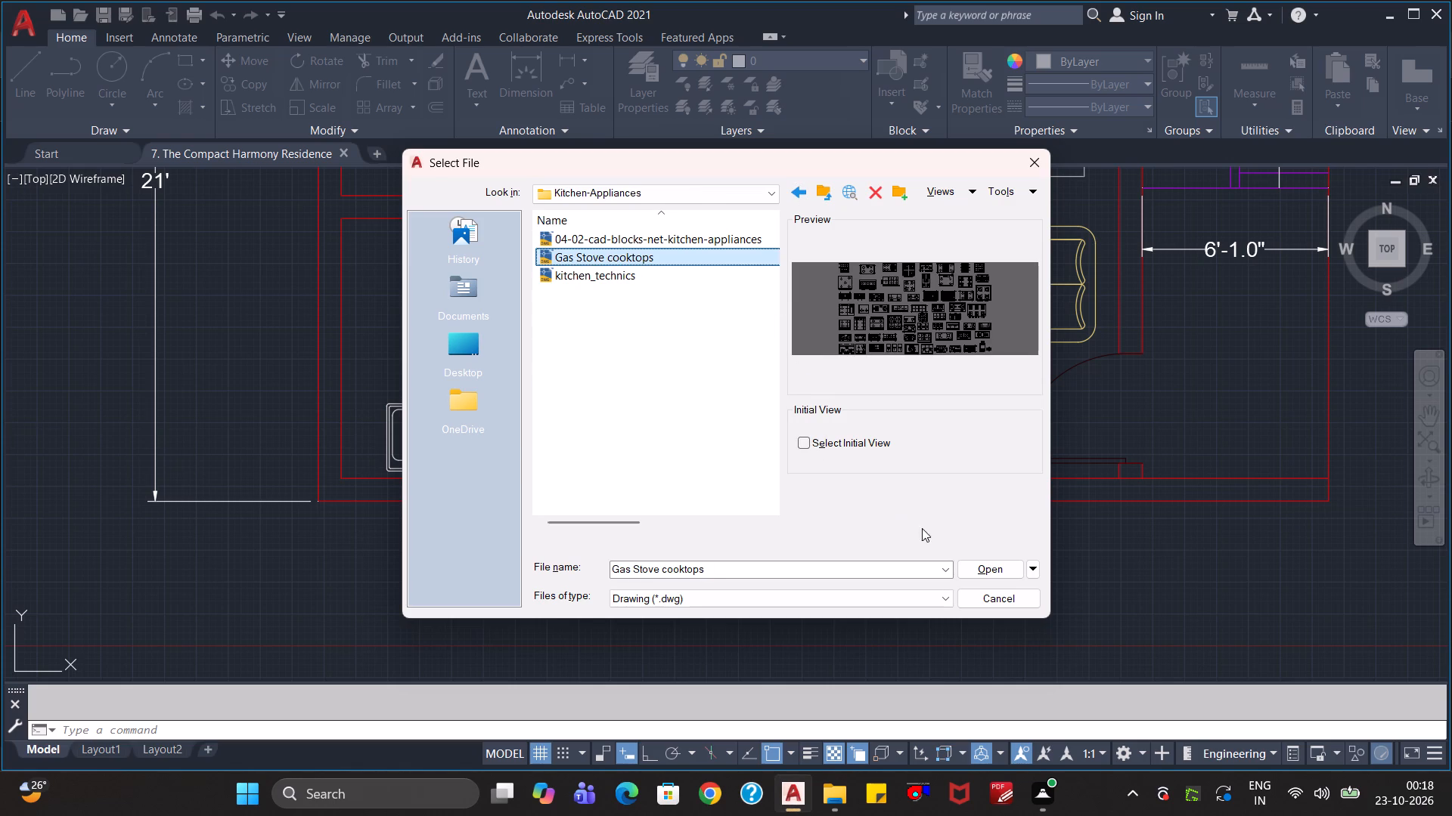
click(979, 571)
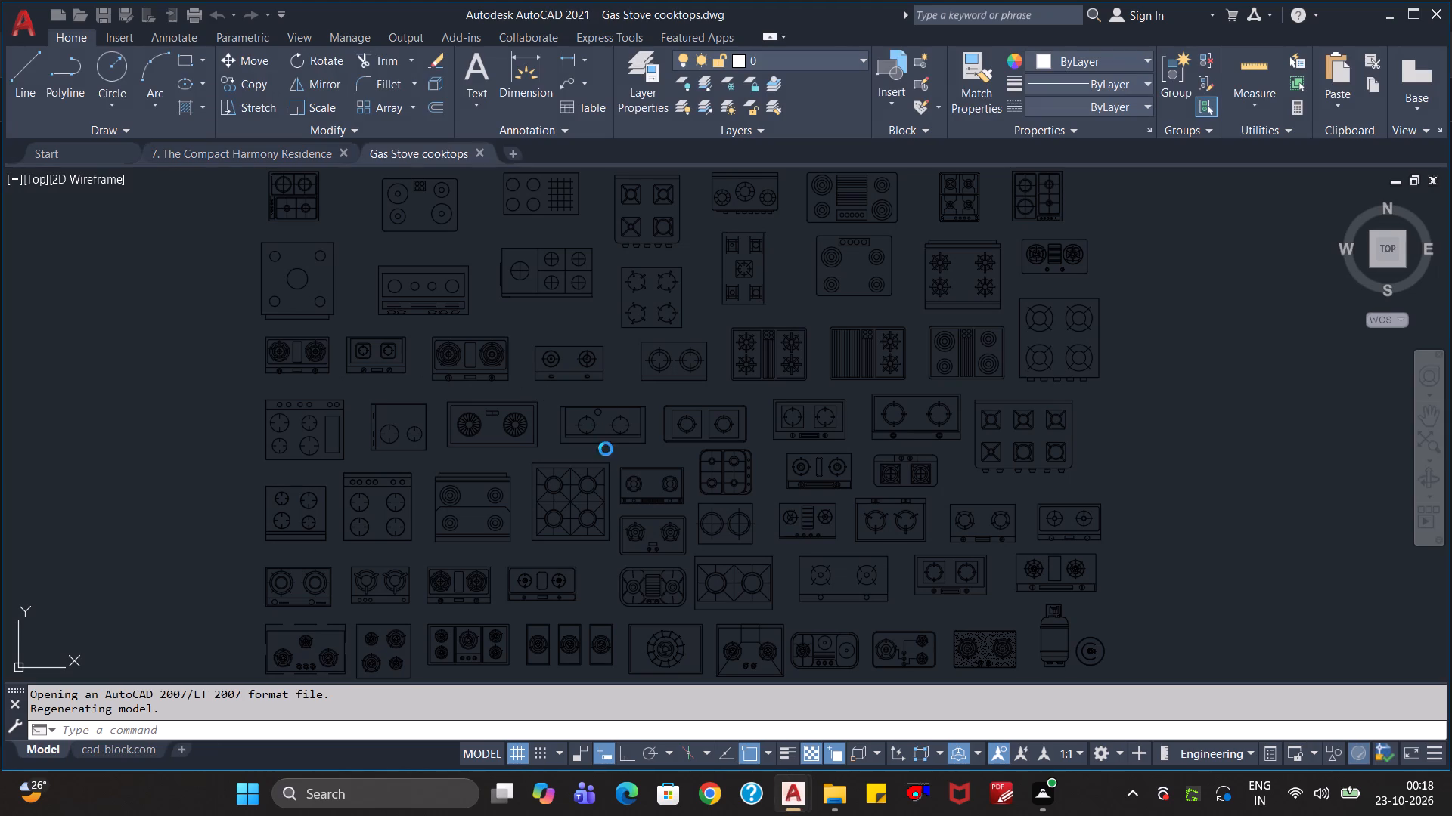
Examine the rows of gas stove cooktop blocks for one that suits the kitchen.
scroll(432, 405, down, 2)
scroll(578, 437, up, 2)
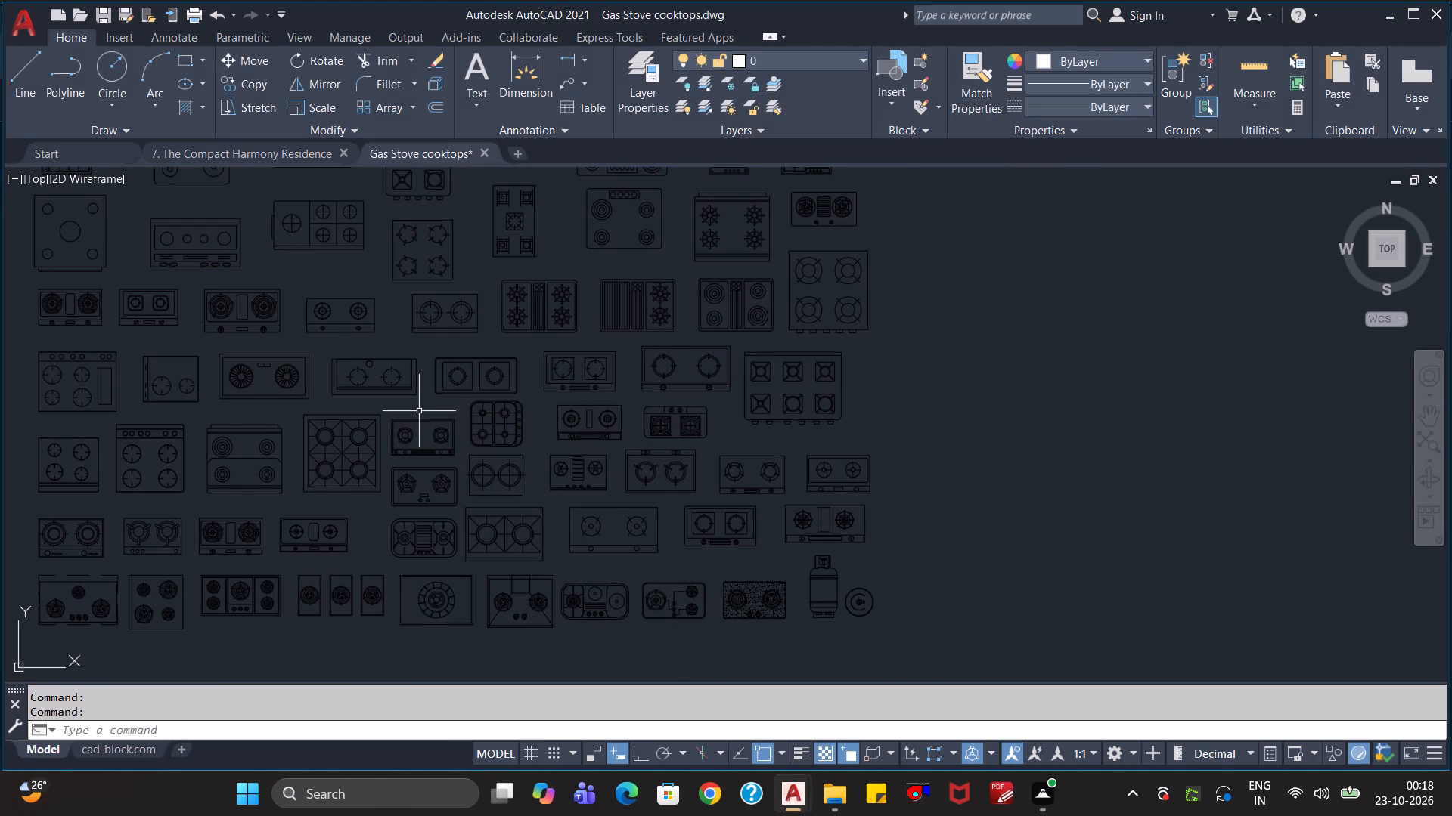
scroll(419, 411, up, 1)
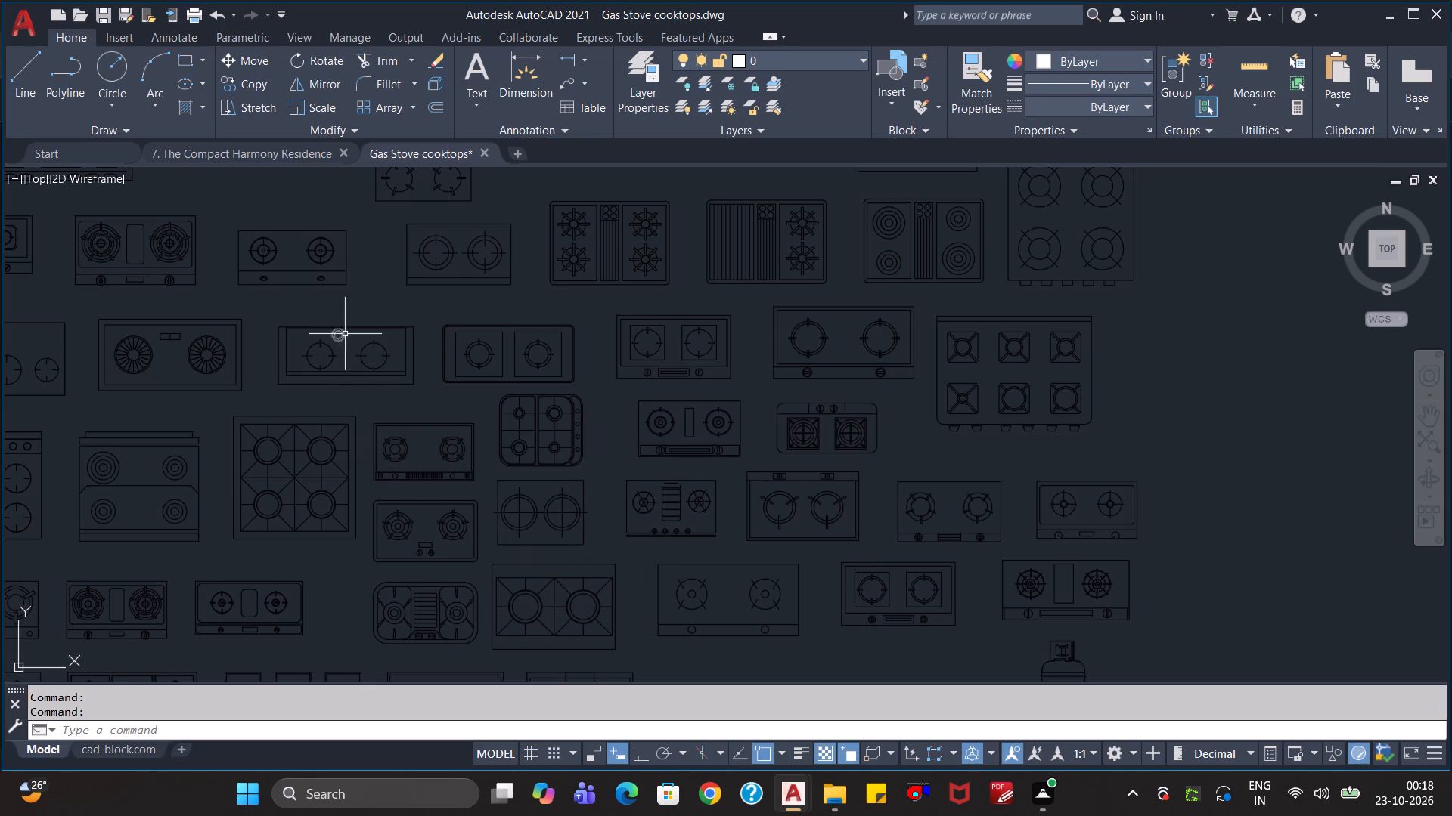
middle_drag(368, 311, 705, 449)
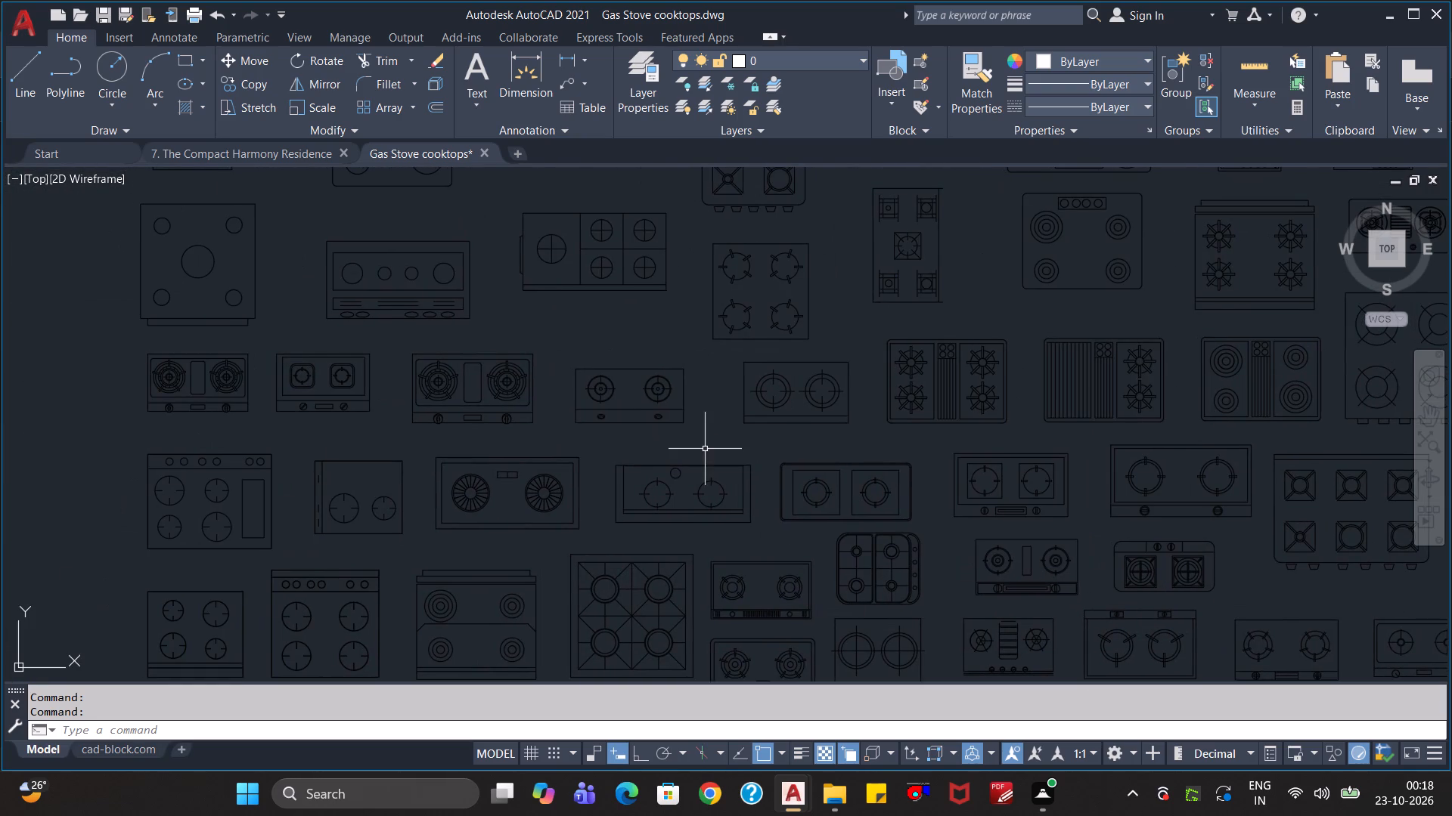
scroll(662, 461, down, 1)
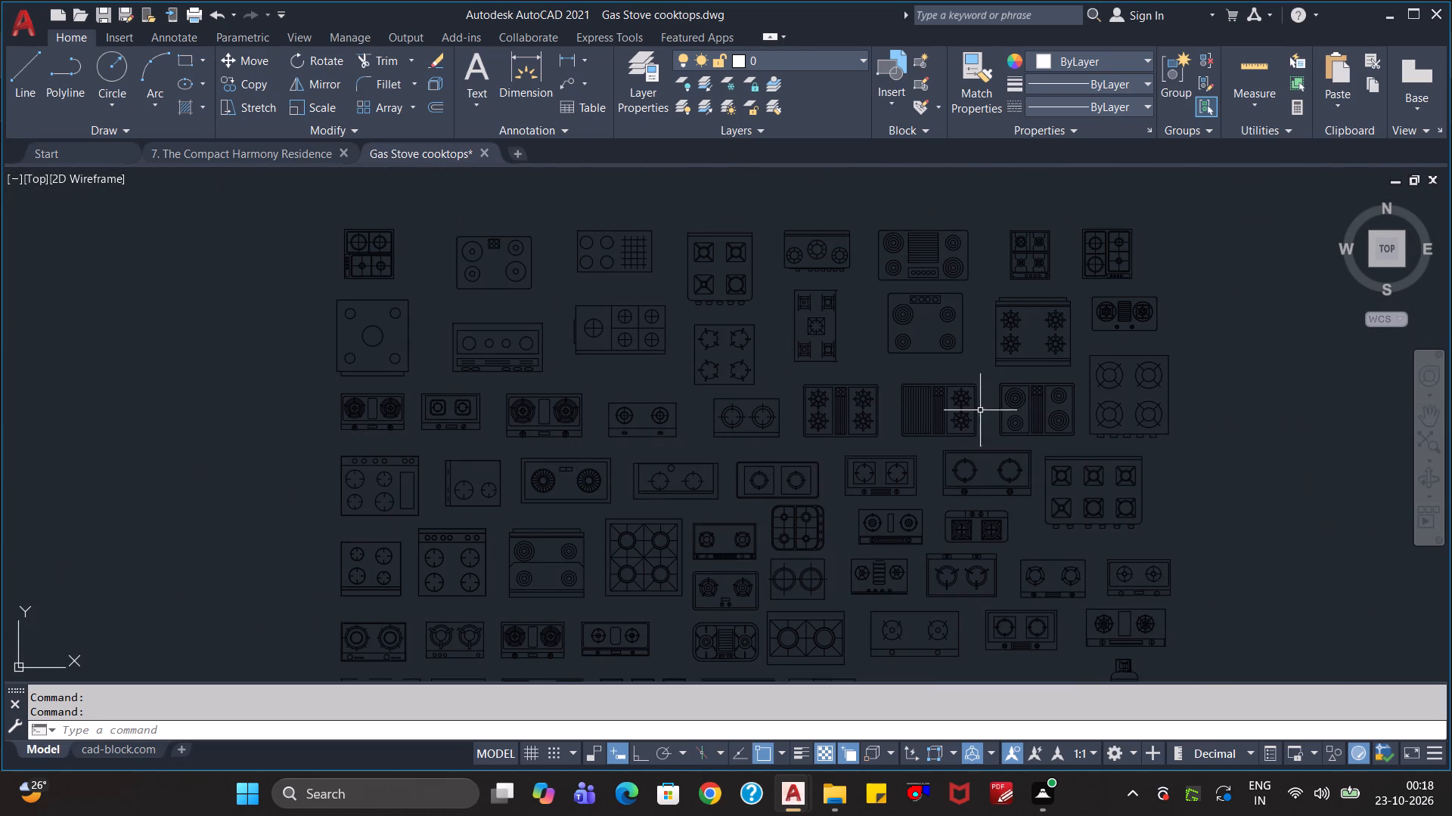
scroll(1124, 363, up, 1)
middle_drag(1100, 344, 978, 542)
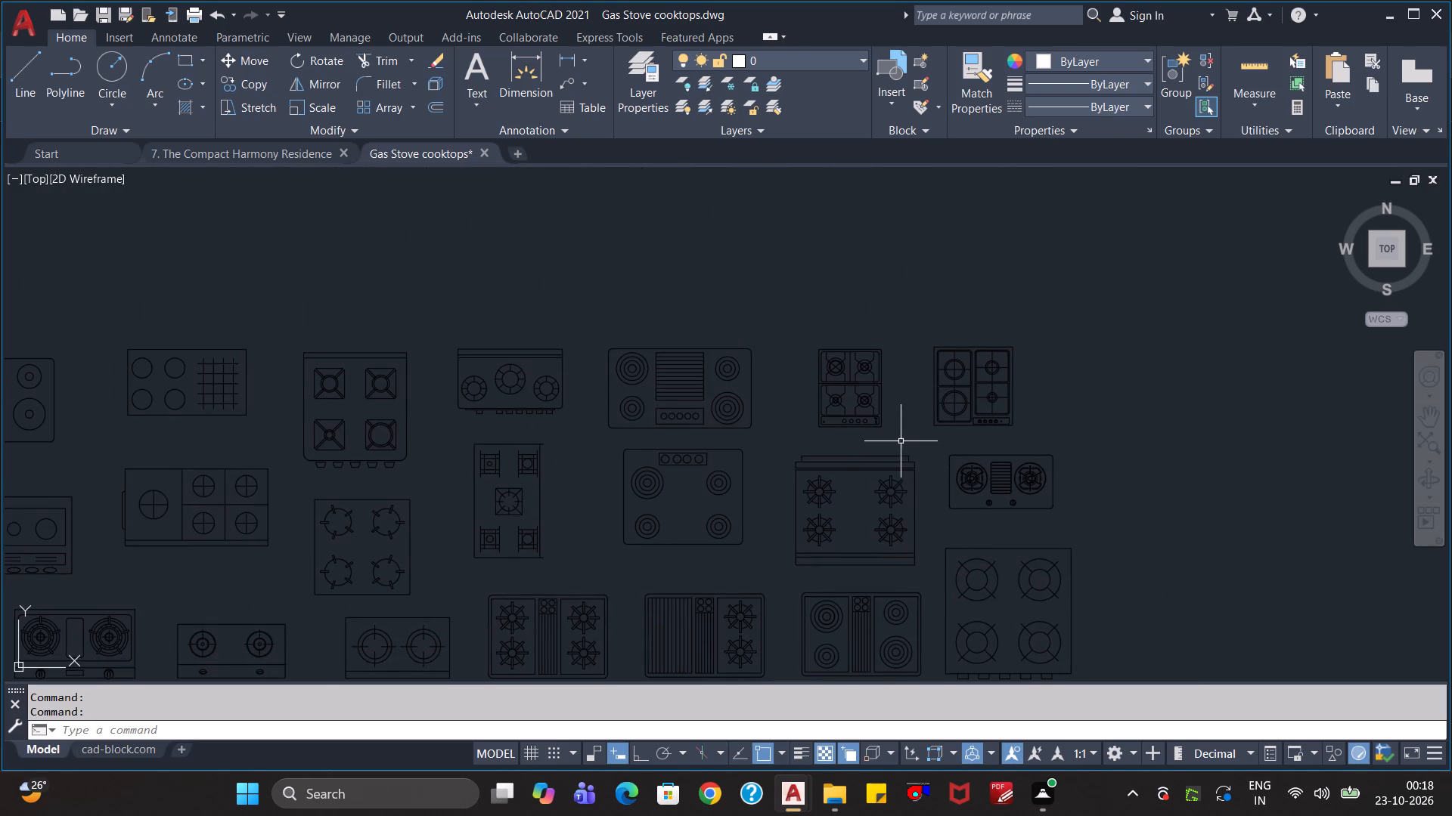
scroll(899, 441, down, 1)
scroll(460, 592, up, 1)
middle_drag(476, 610, 724, 534)
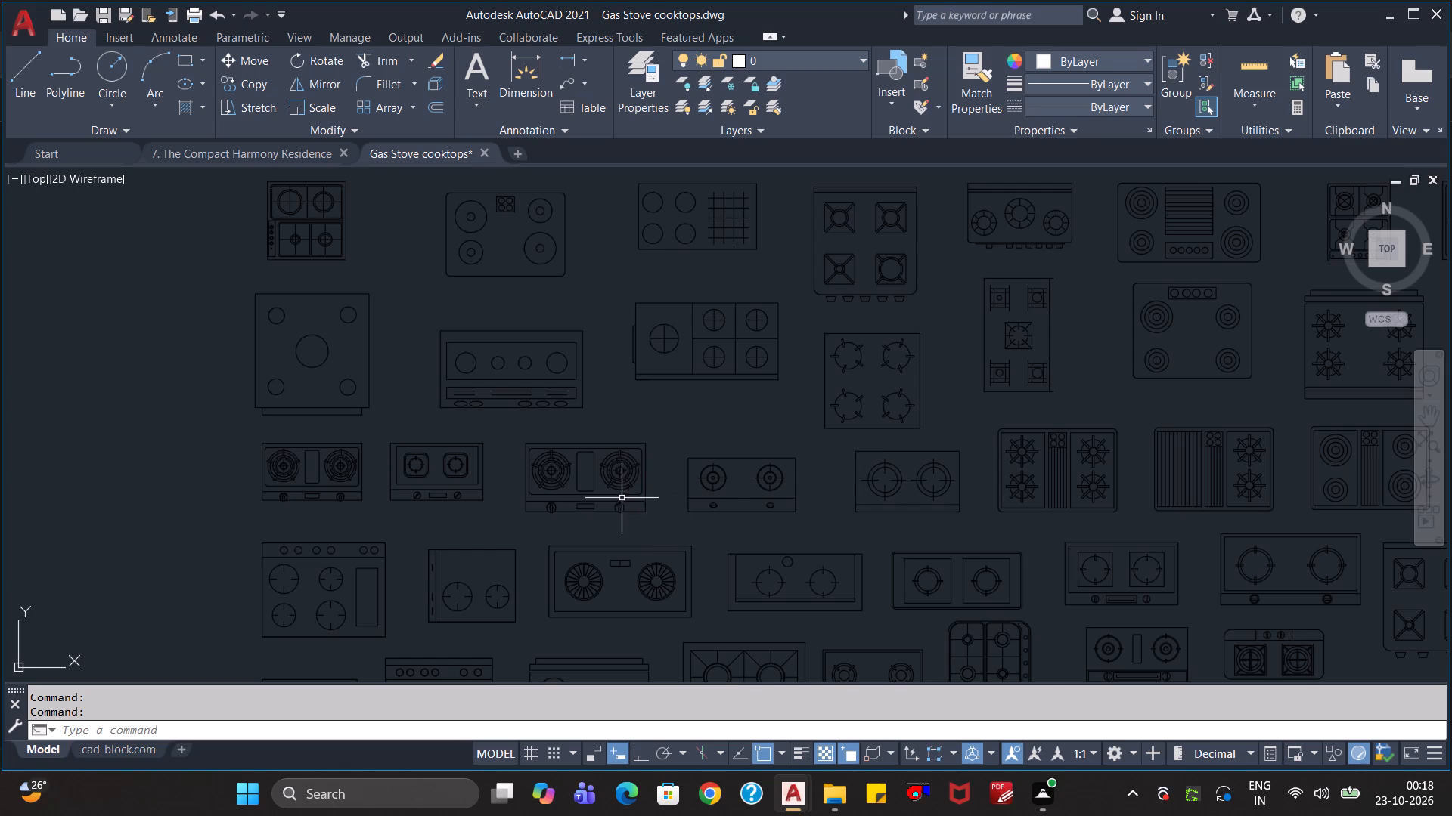
Copy the two-burner cooktop with the central panel from the third row and paste it into the Compact Harmony Residence drawing, clear of the plan.
click(670, 518)
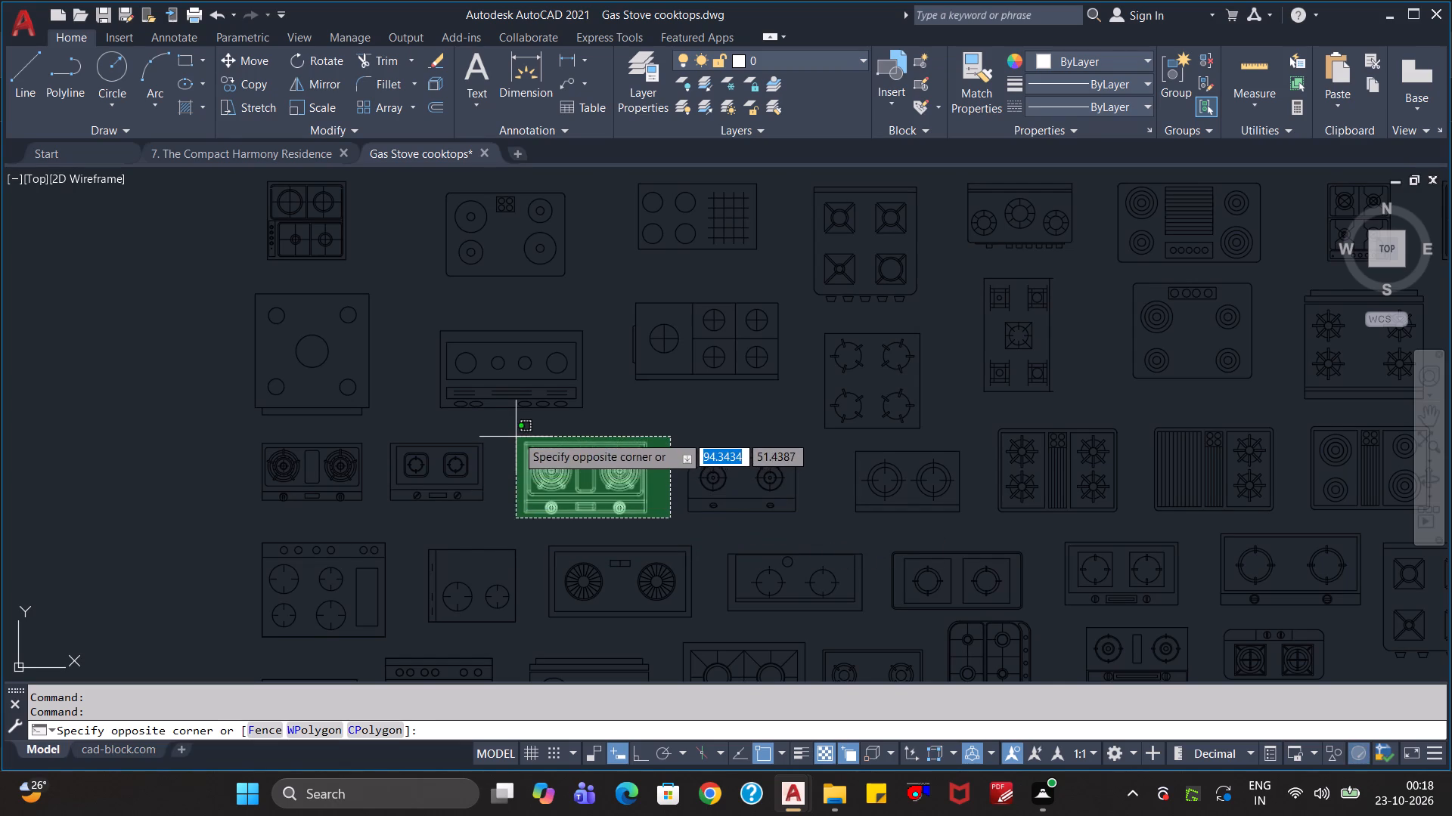
click(517, 435)
key(ctrl+c)
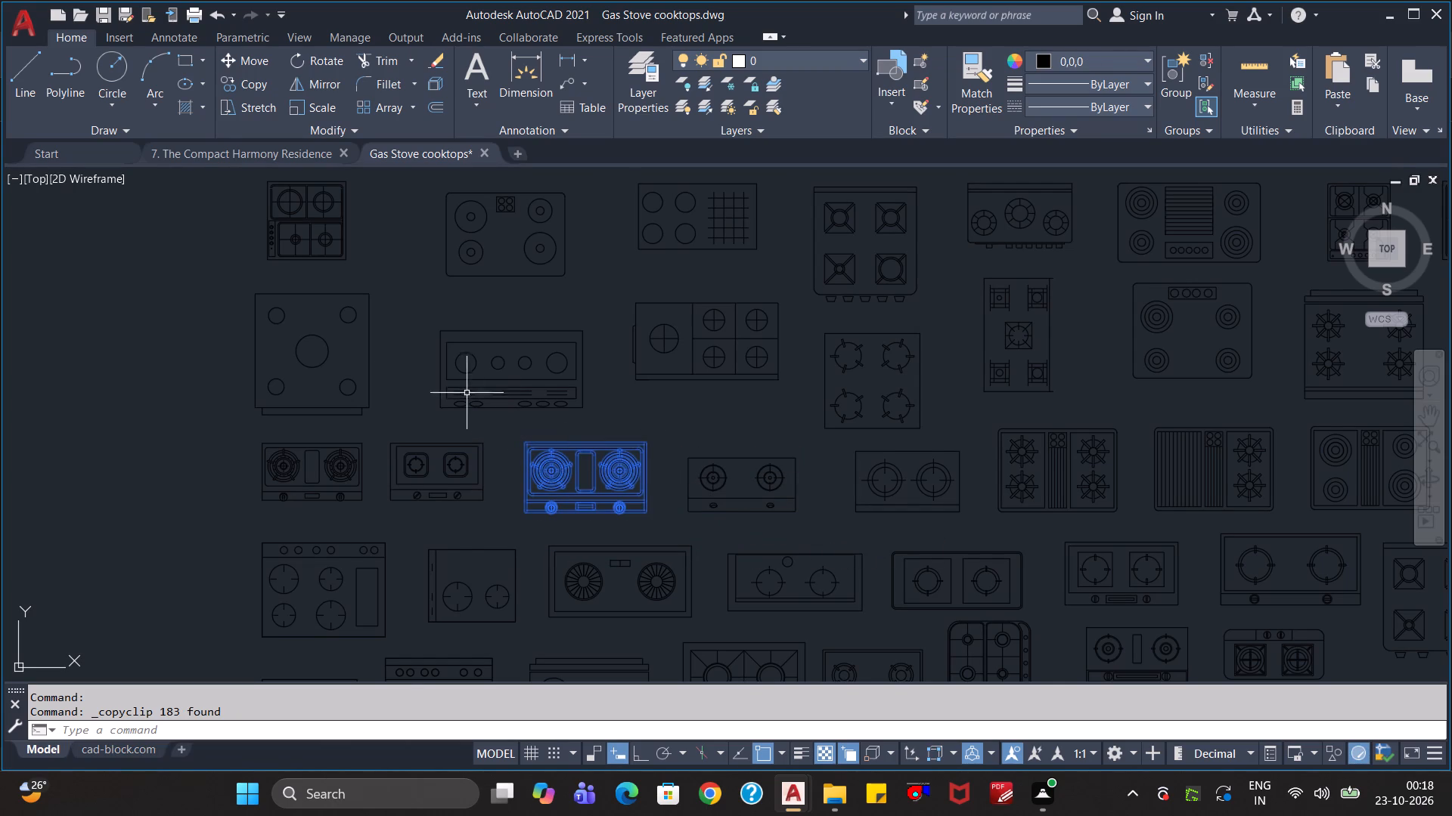
click(246, 147)
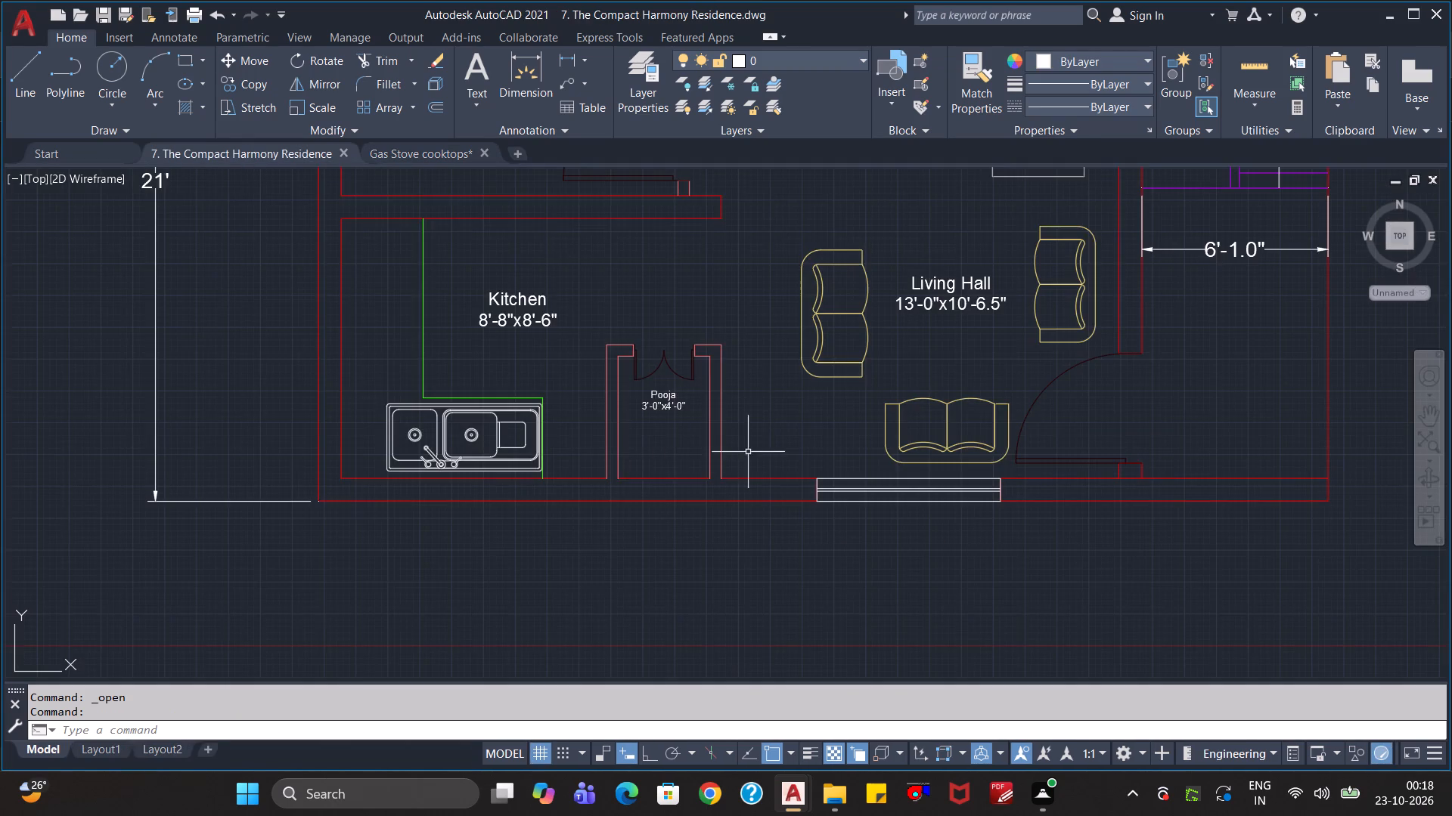
scroll(828, 487, down, 2)
middle_drag(1015, 599, 592, 616)
scroll(591, 616, down, 1)
scroll(788, 548, down, 1)
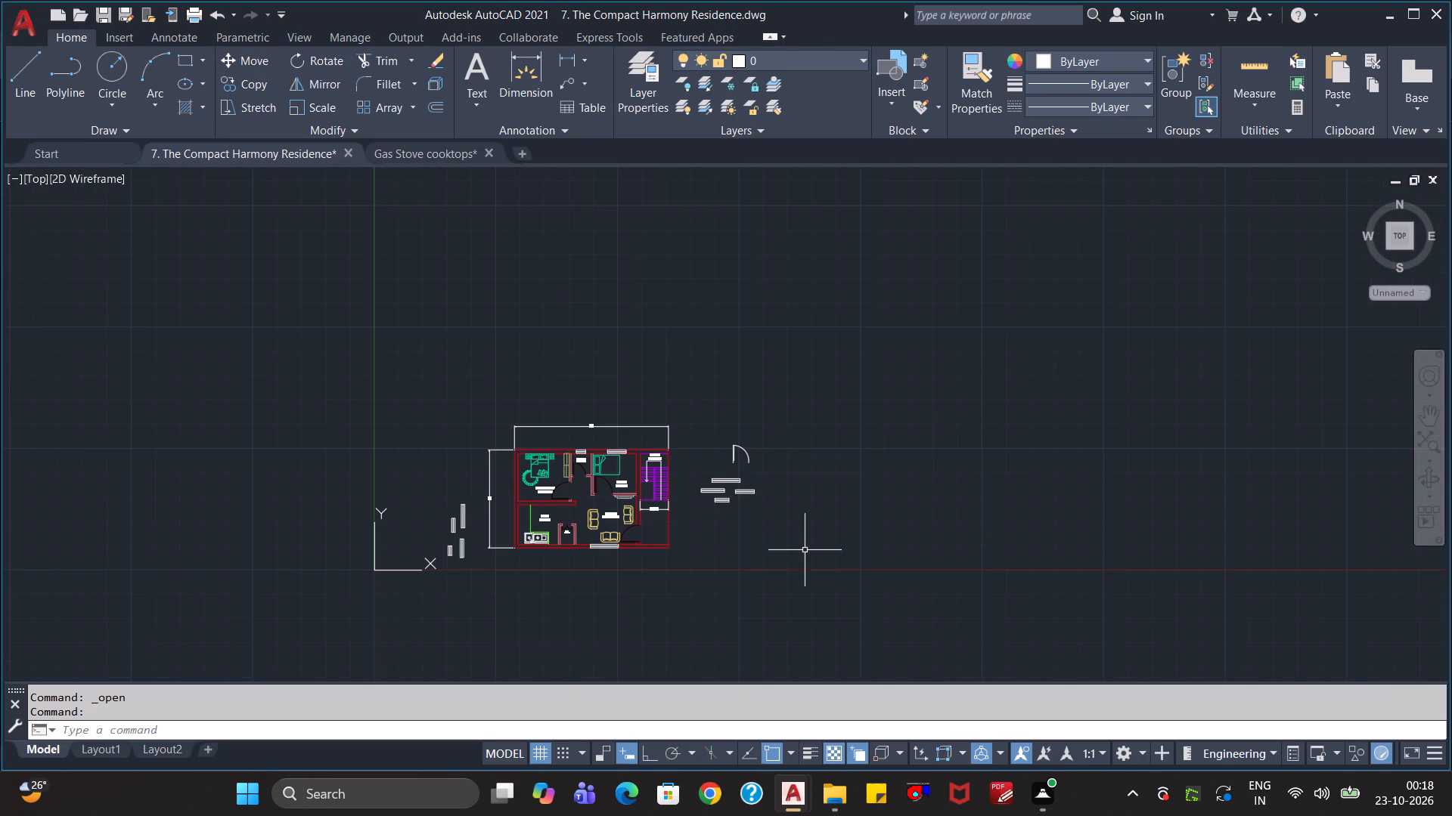
key(ctrl+v)
scroll(913, 522, down, 3)
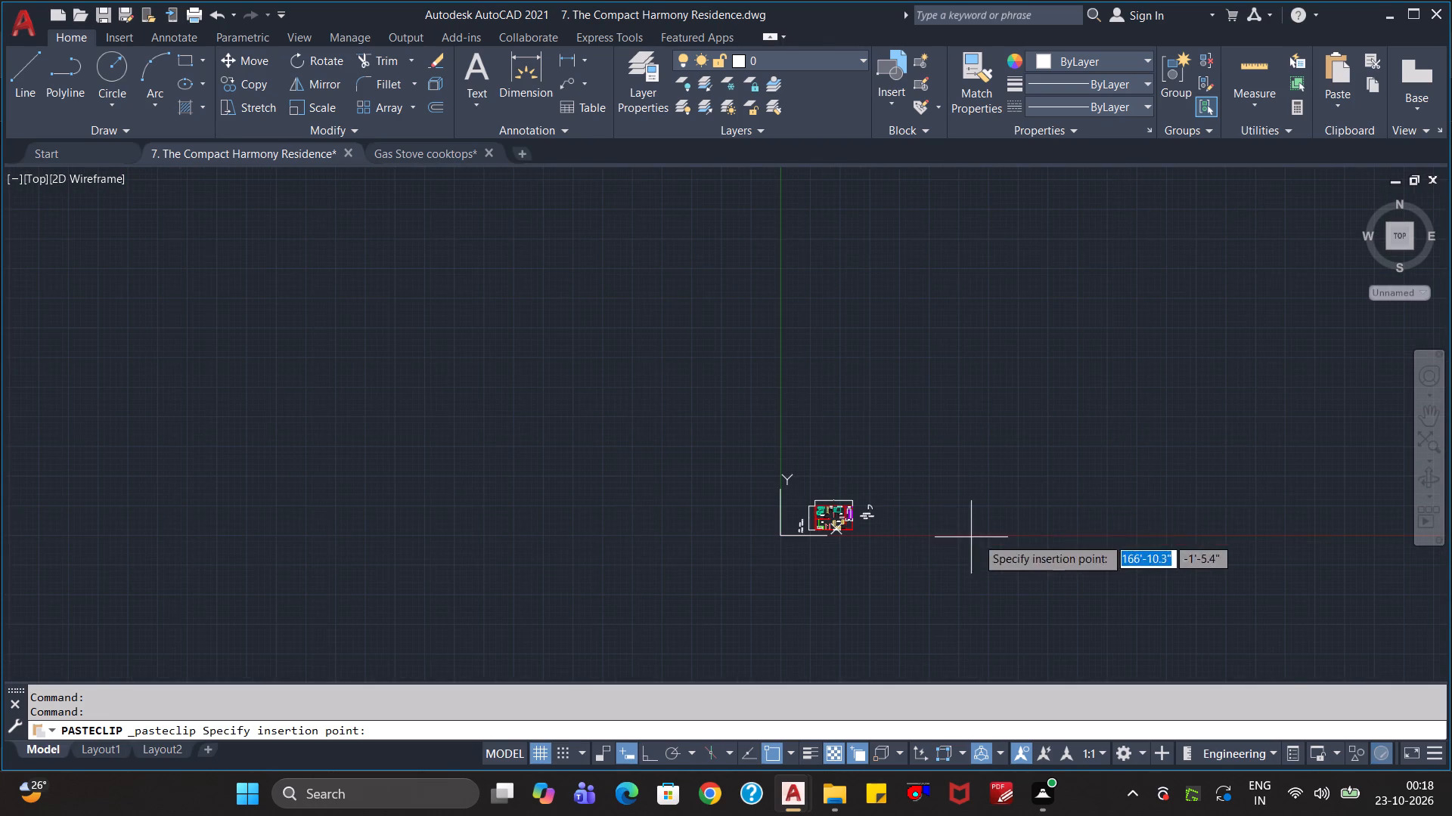
click(913, 454)
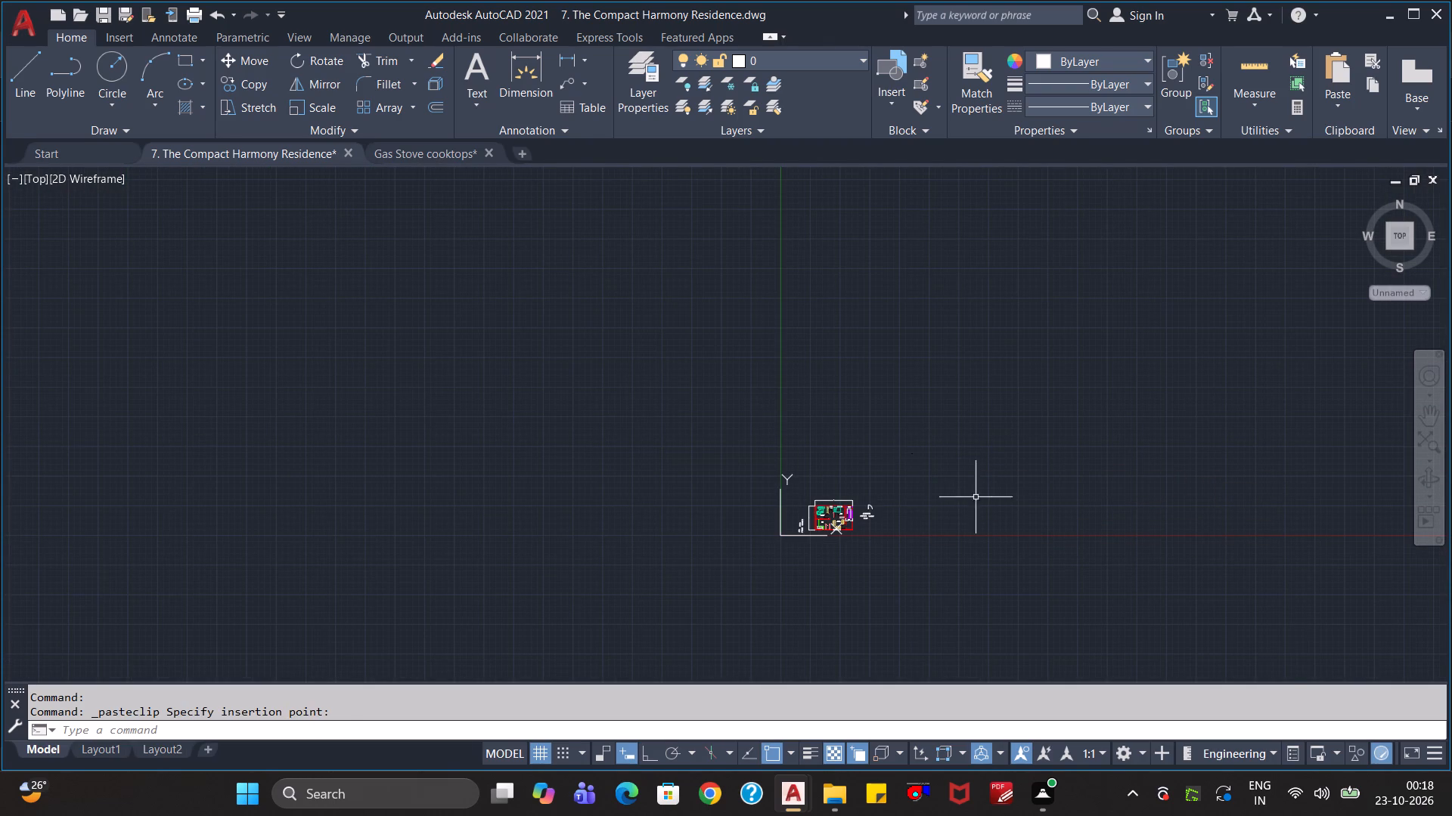
Set the colour of the pasted cooktop's objects to ByLayer.
scroll(919, 479, up, 2)
click(1018, 513)
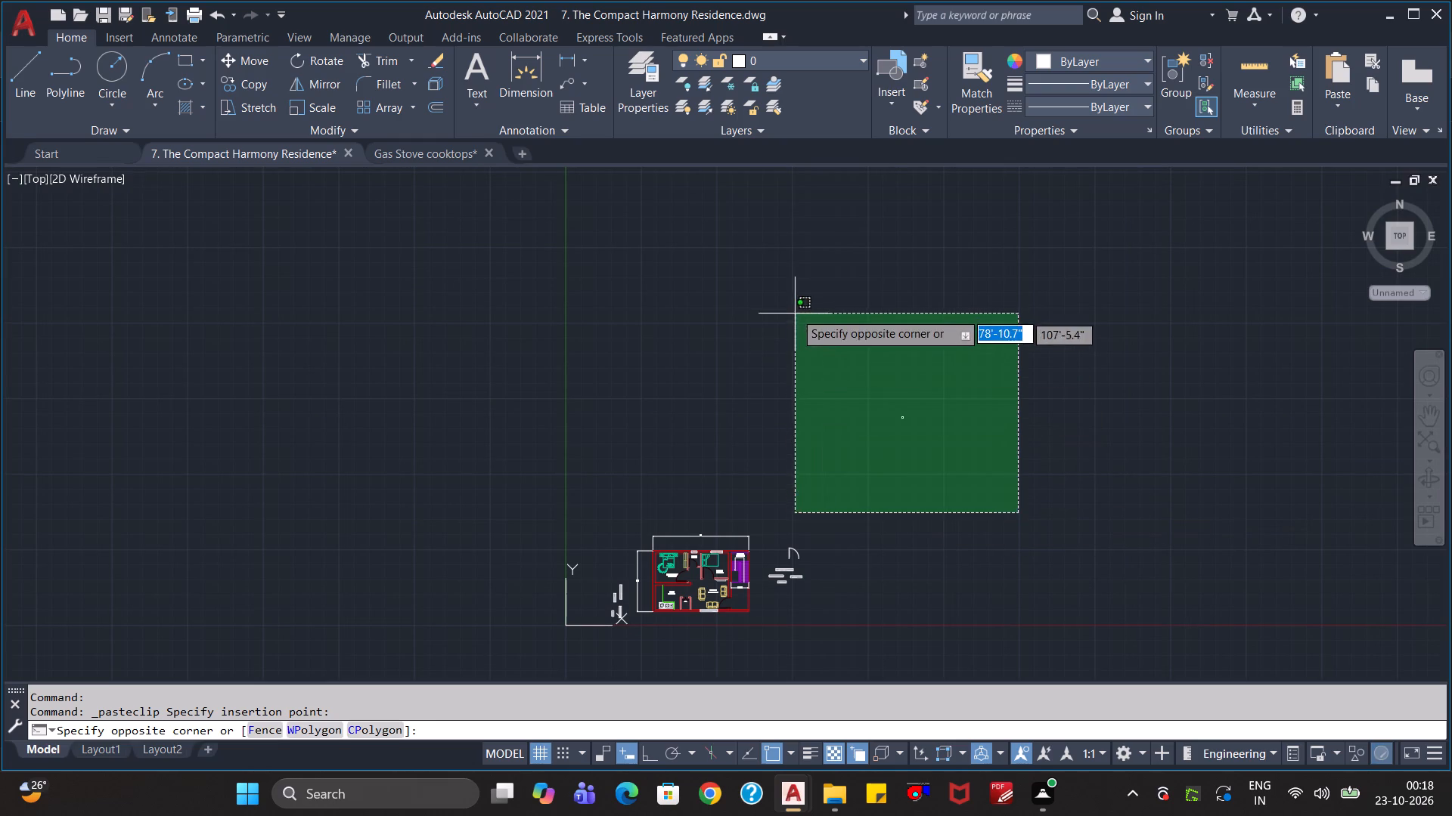
click(795, 312)
scroll(932, 440, up, 5)
scroll(692, 323, up, 1)
middle_drag(692, 323, 734, 393)
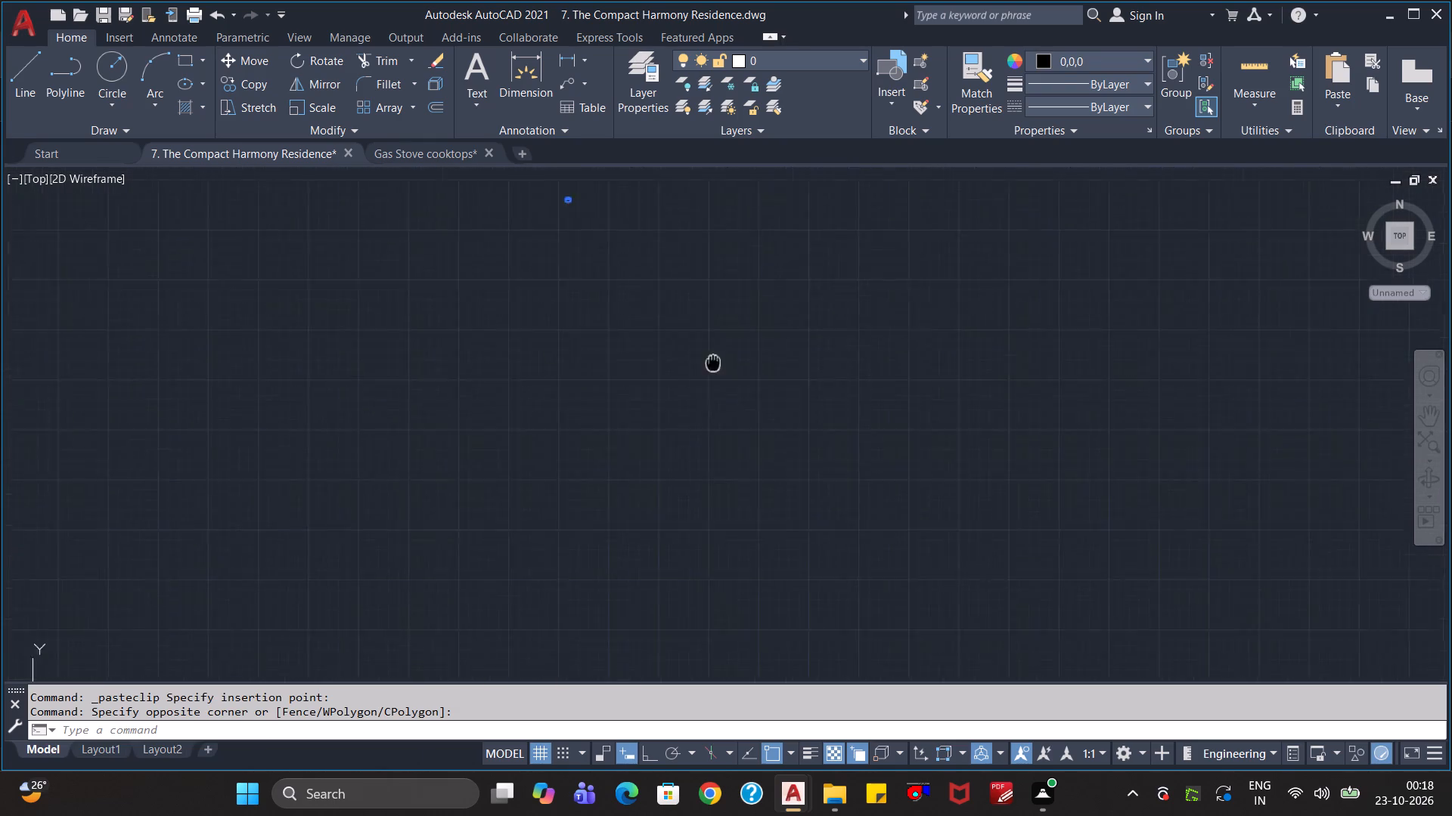
middle_drag(734, 393, 821, 522)
click(1066, 59)
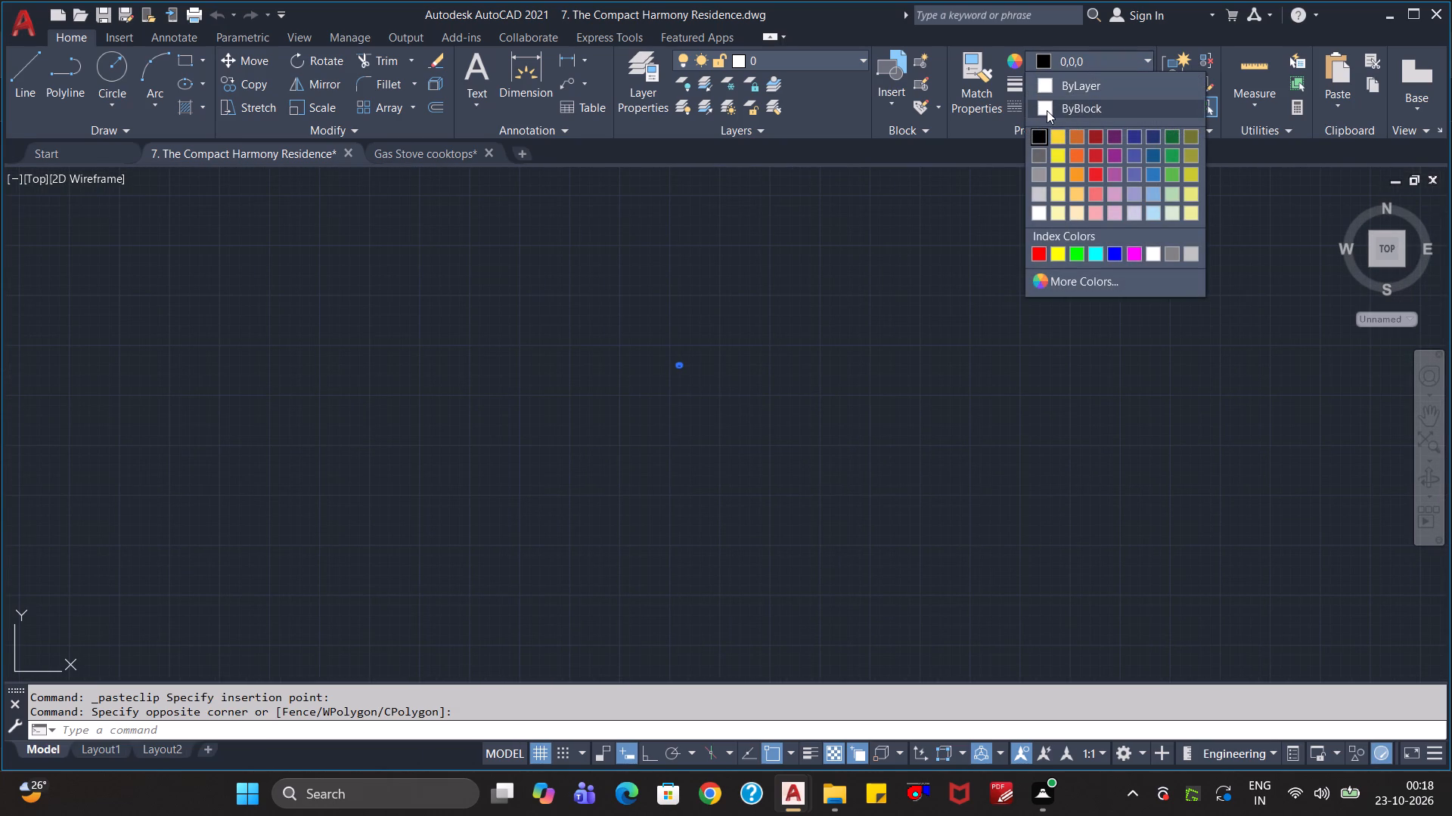
click(1047, 82)
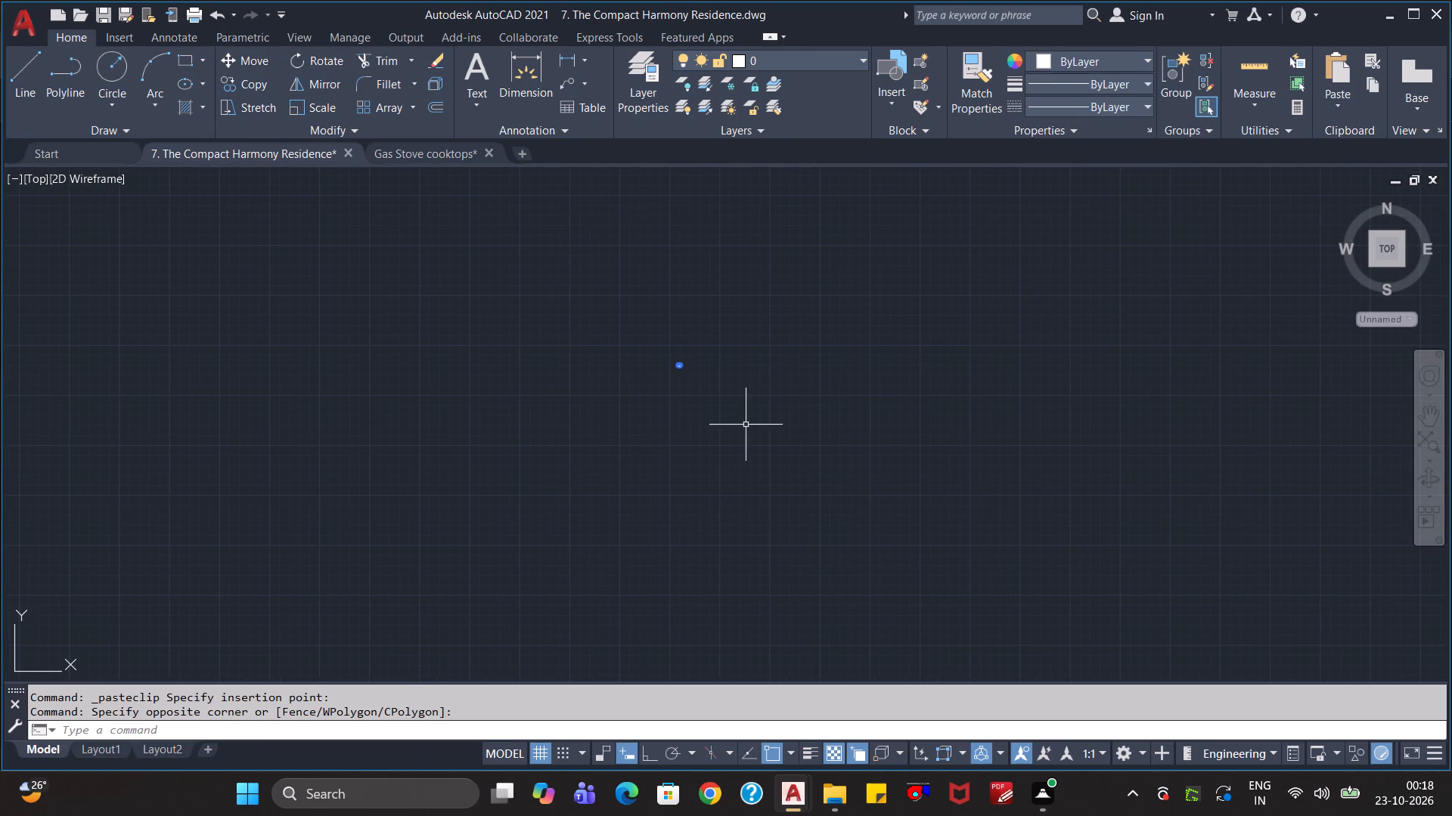
Scale up the pasted cooktop by eye from a base point on its linework.
scroll(656, 411, up, 3)
scroll(726, 348, up, 2)
middle_drag(750, 425, 750, 457)
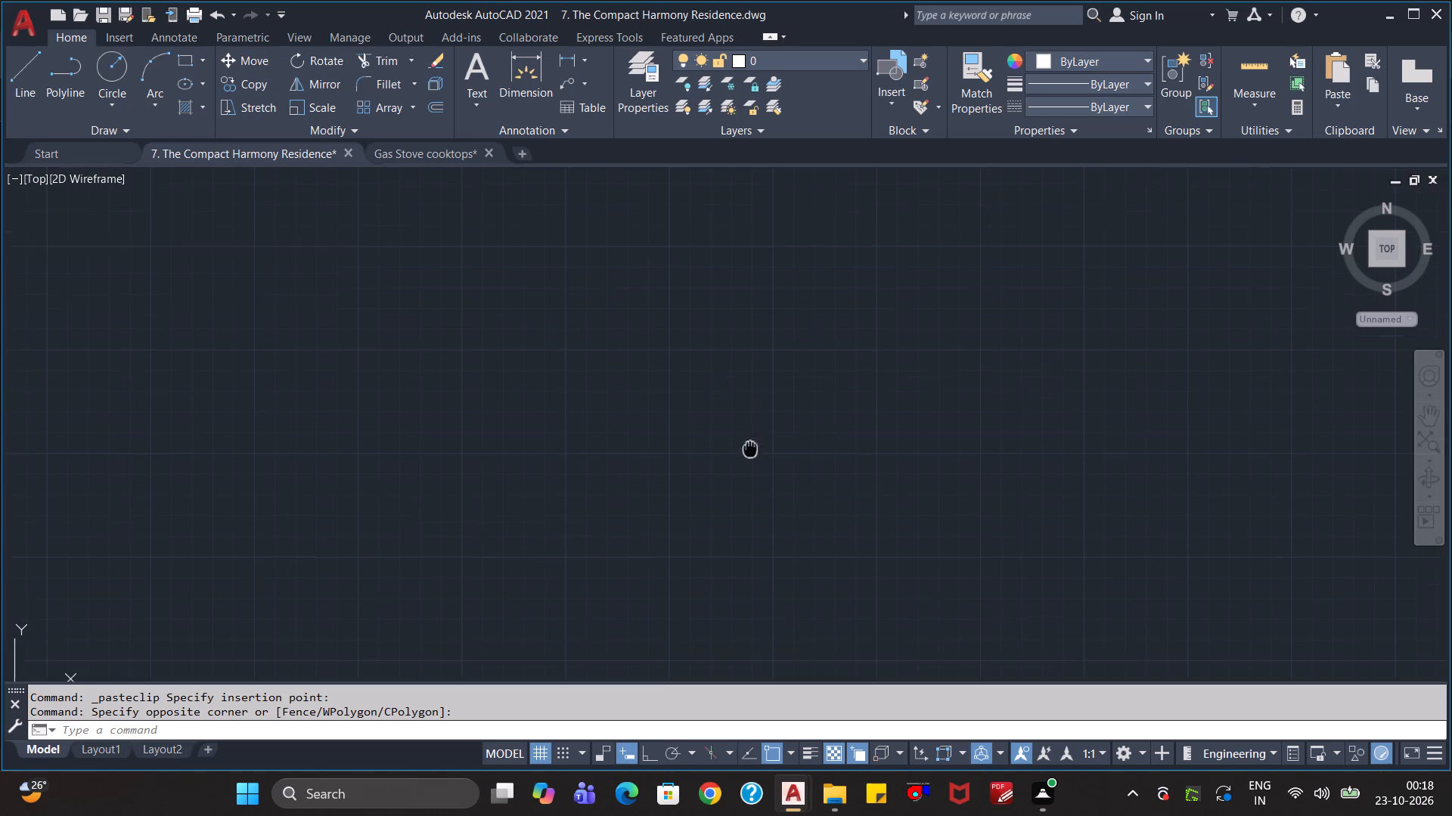
middle_drag(750, 457, 739, 516)
scroll(738, 516, down, 2)
text(sc)
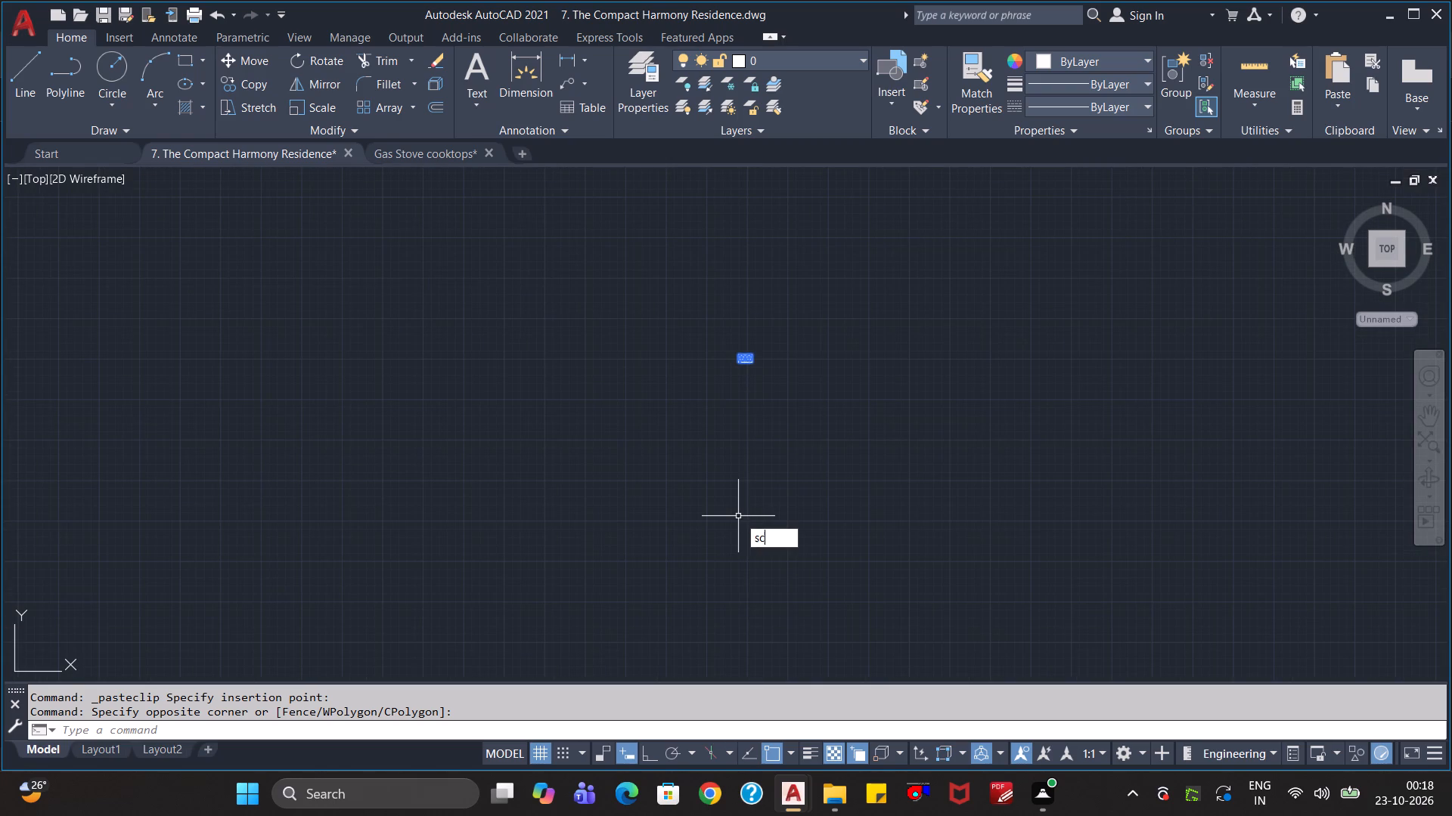
key(Return)
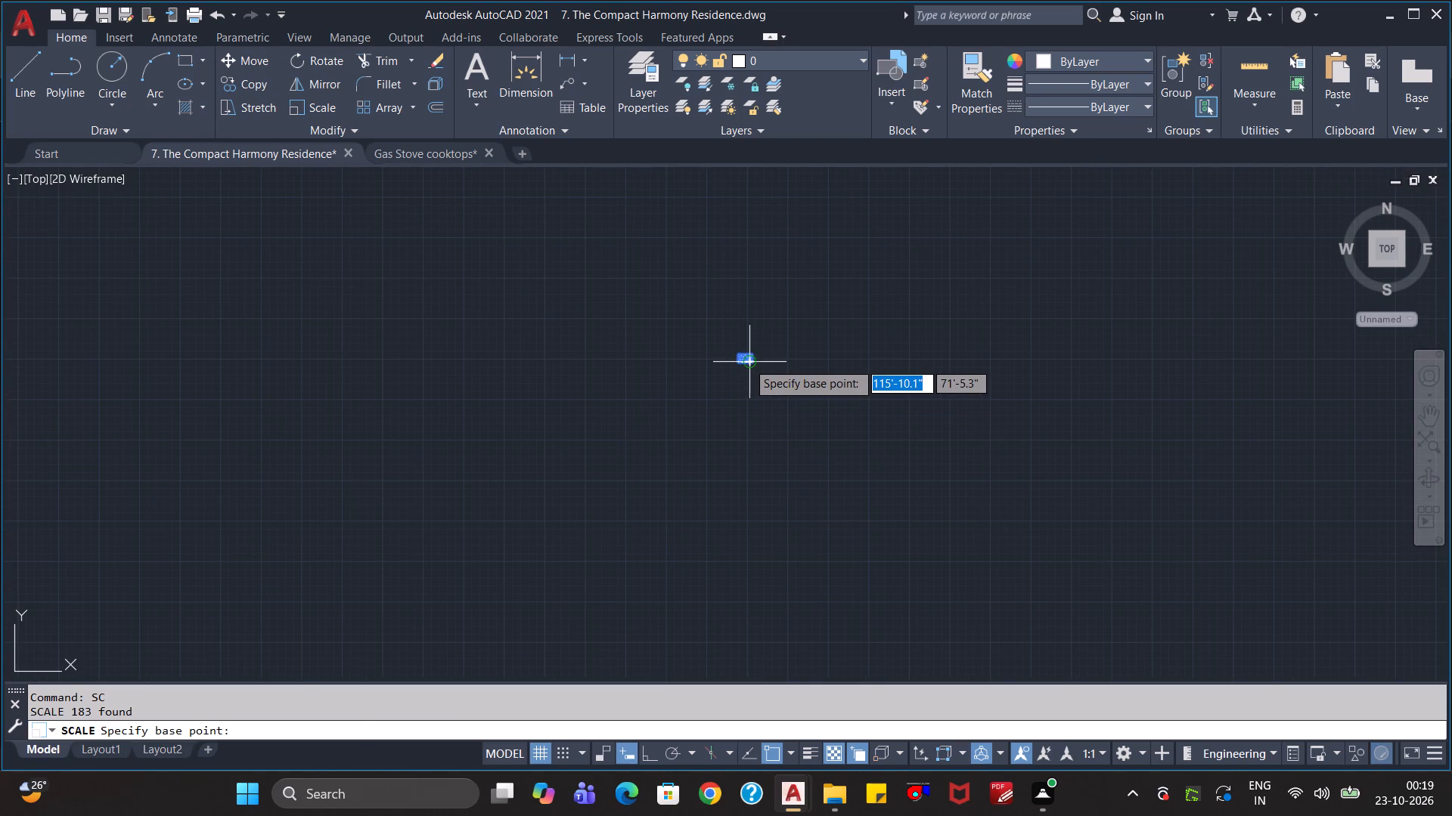
click(747, 362)
click(636, 486)
Convert all the cooktop linework into a block named Gas Stove.
scroll(659, 485, down, 2)
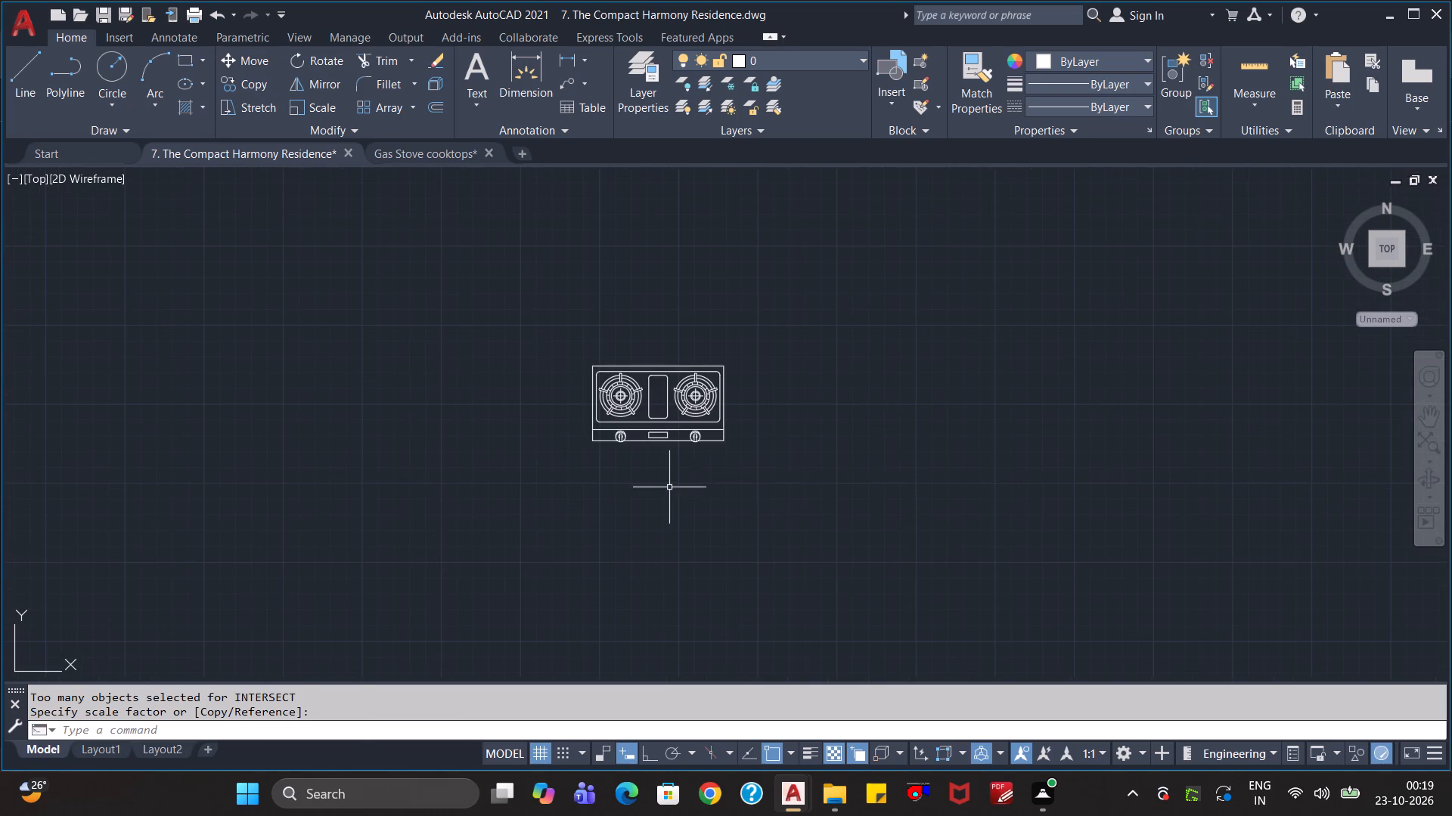
click(801, 499)
click(489, 316)
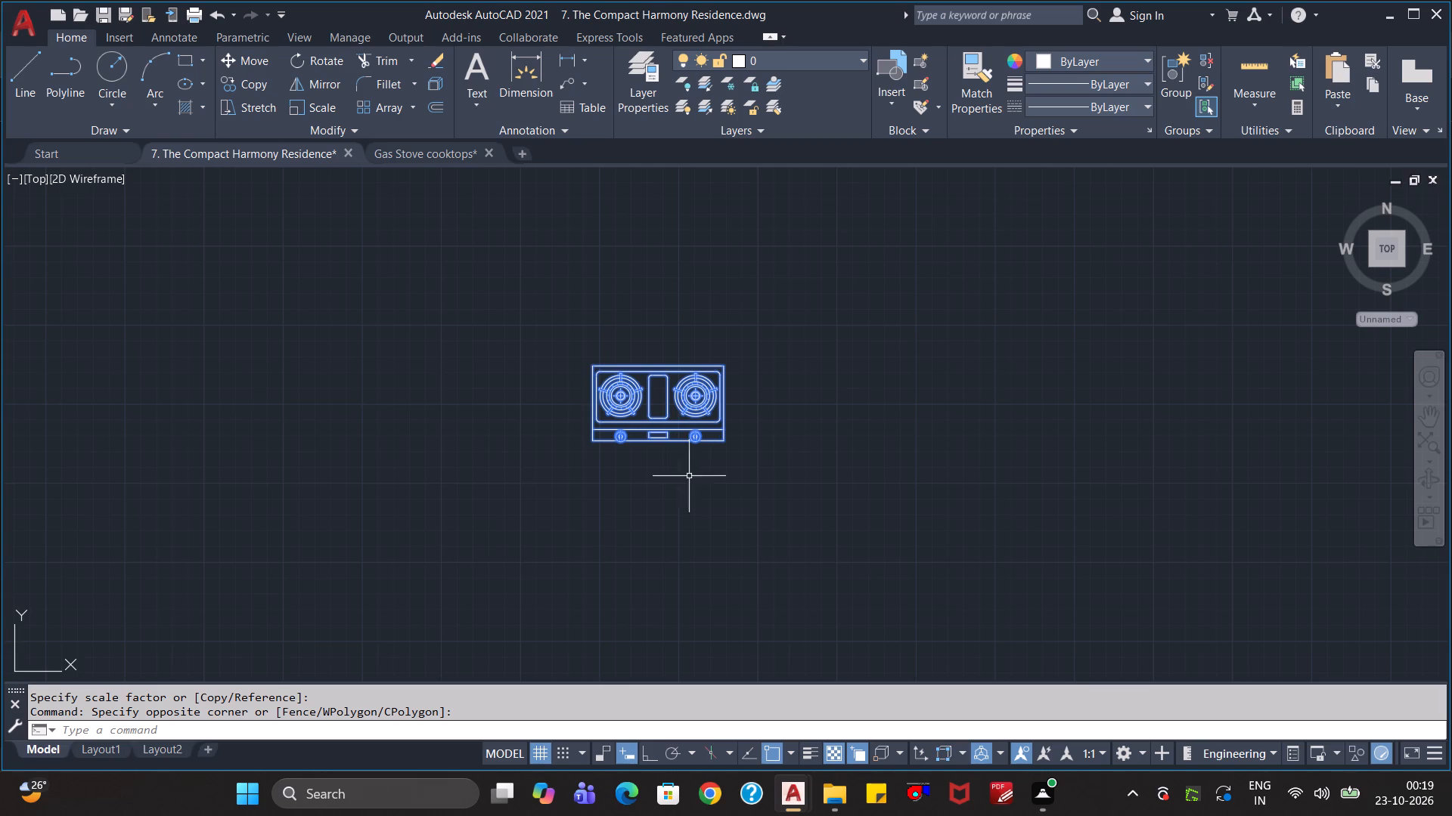
text(block)
key(Return)
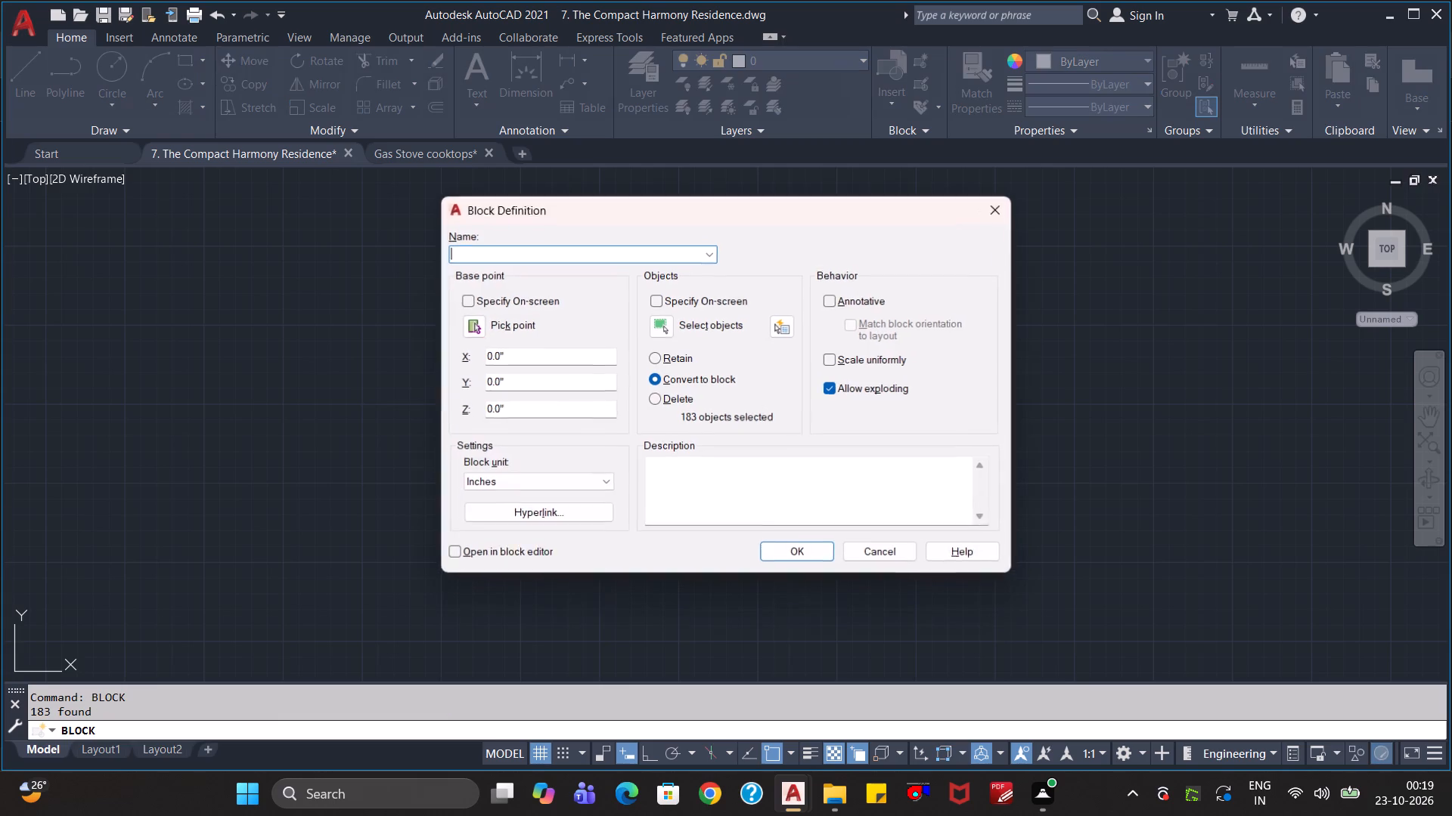
text(Gas Stove)
key(Return)
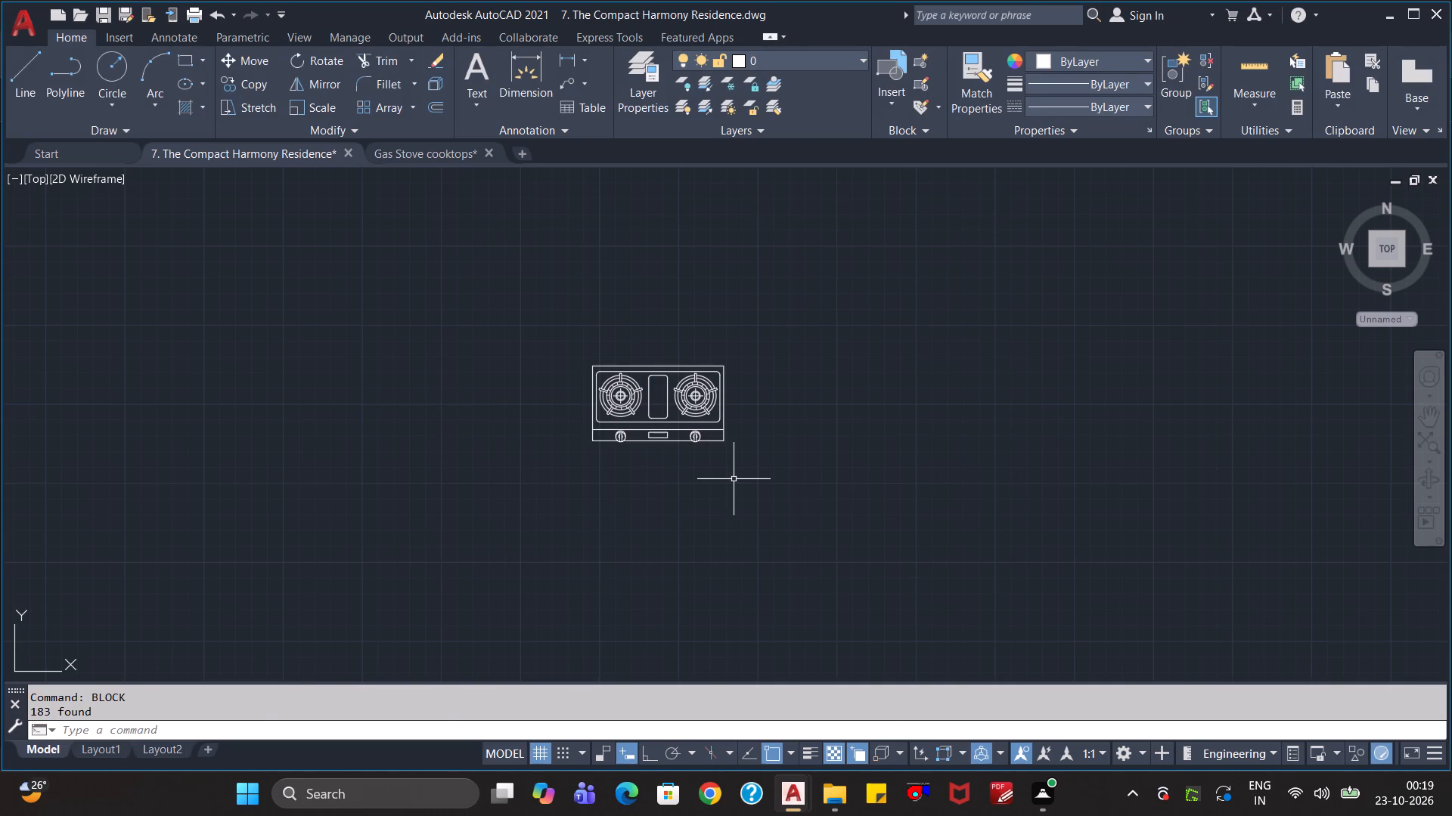
Turn Ortho on and rotate the Gas Stove block 90° counterclockwise about a point near its front edge.
key(F8)
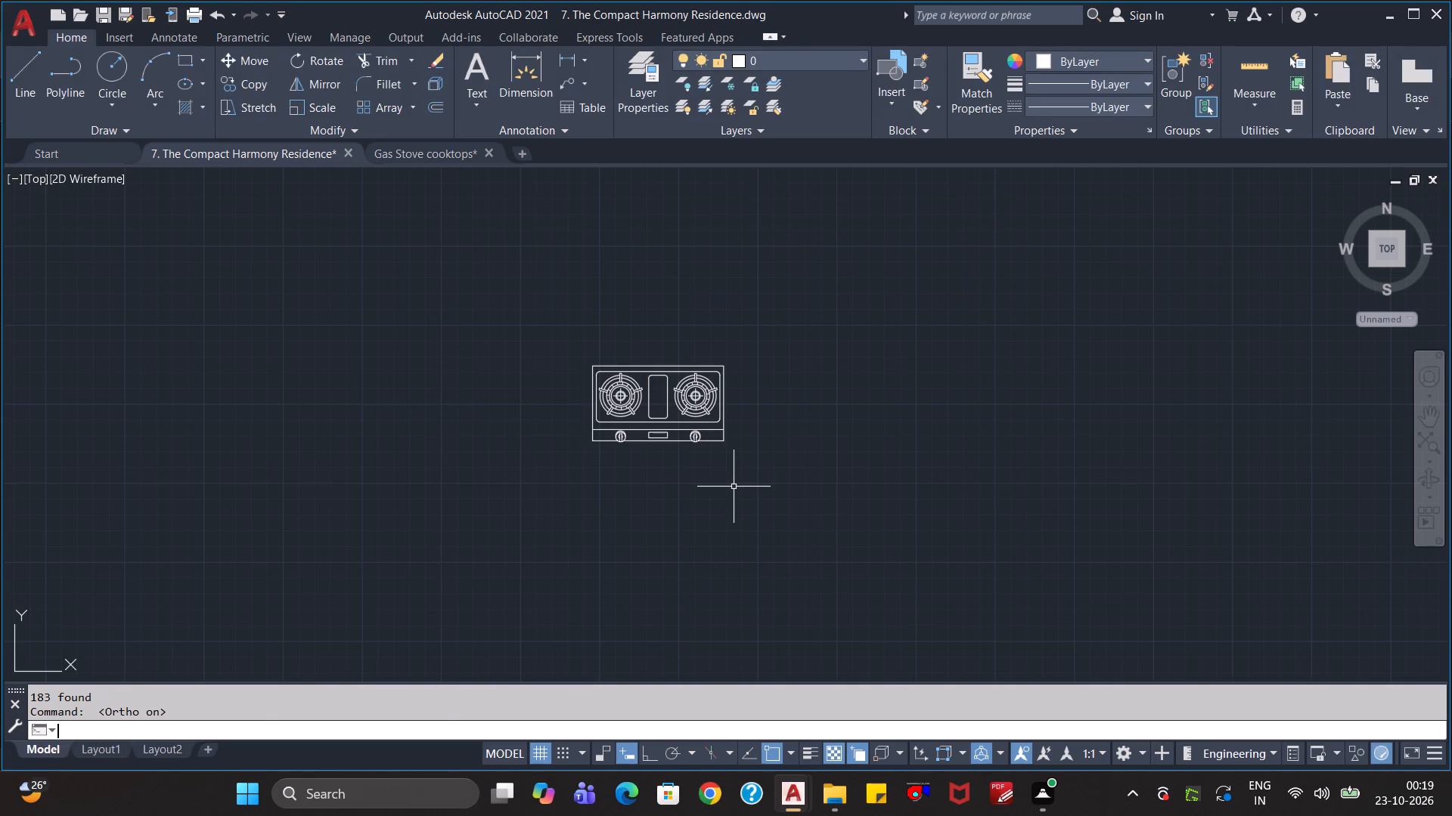
click(706, 424)
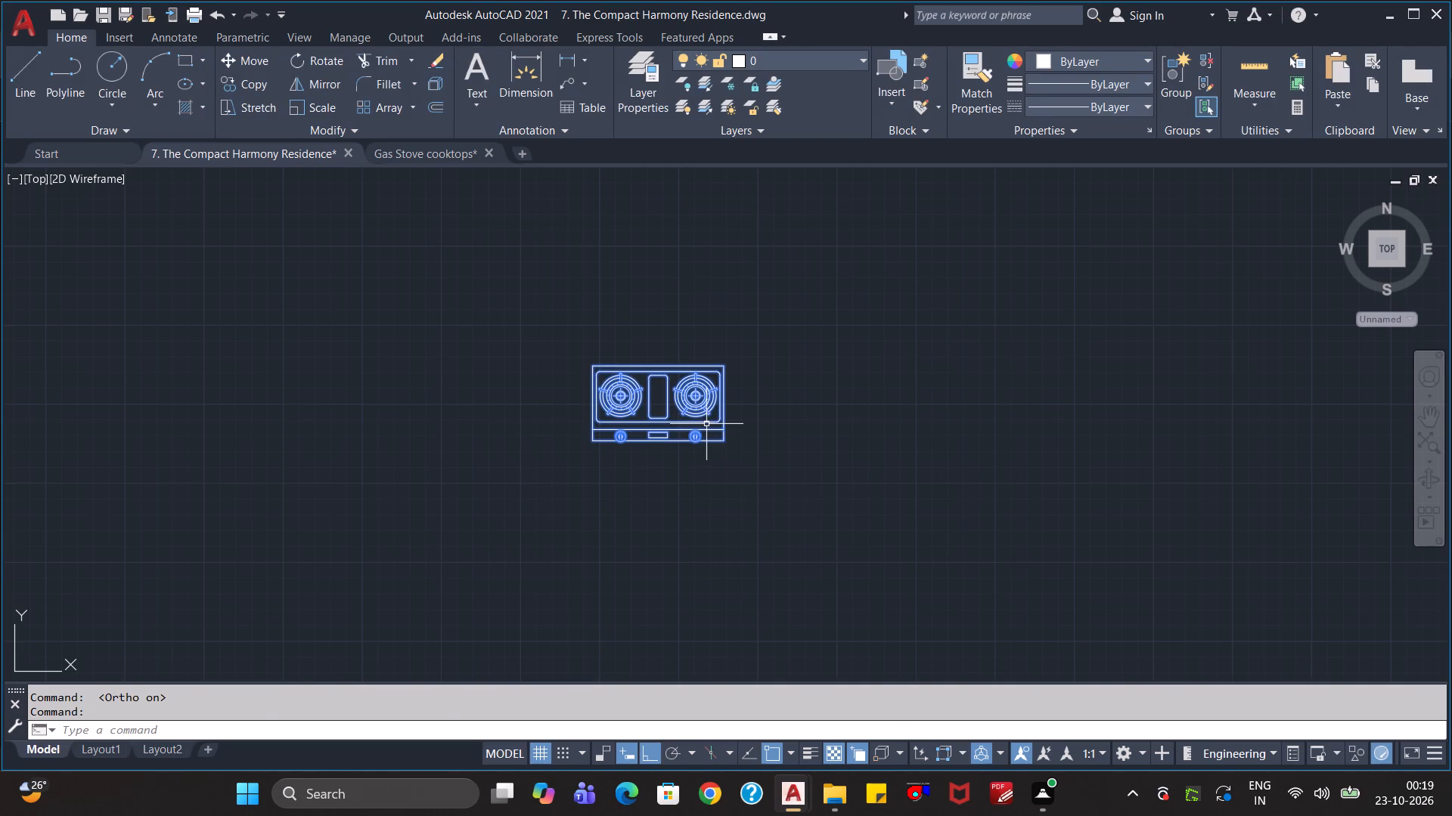
text(ro)
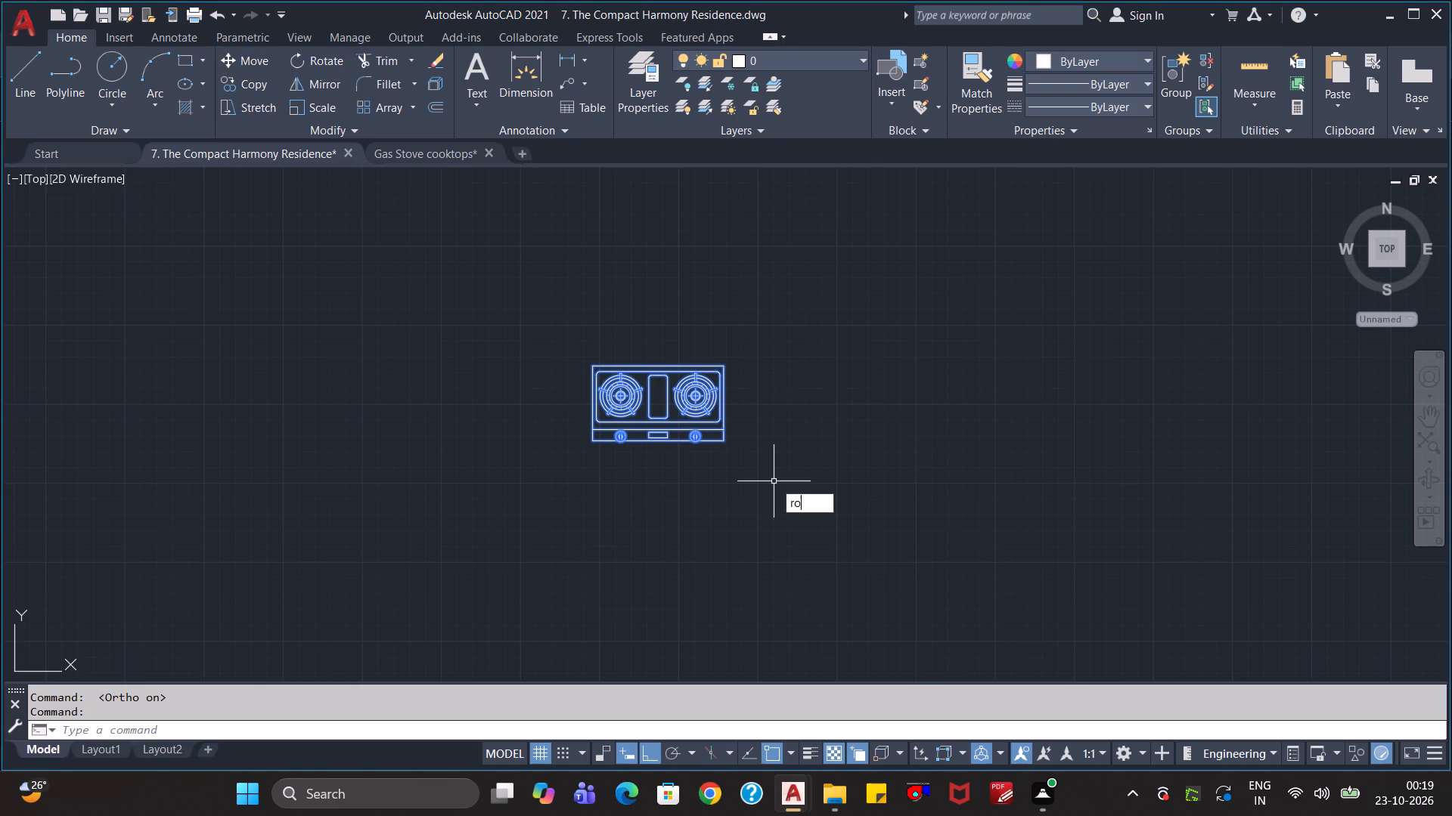
key(Return)
click(653, 436)
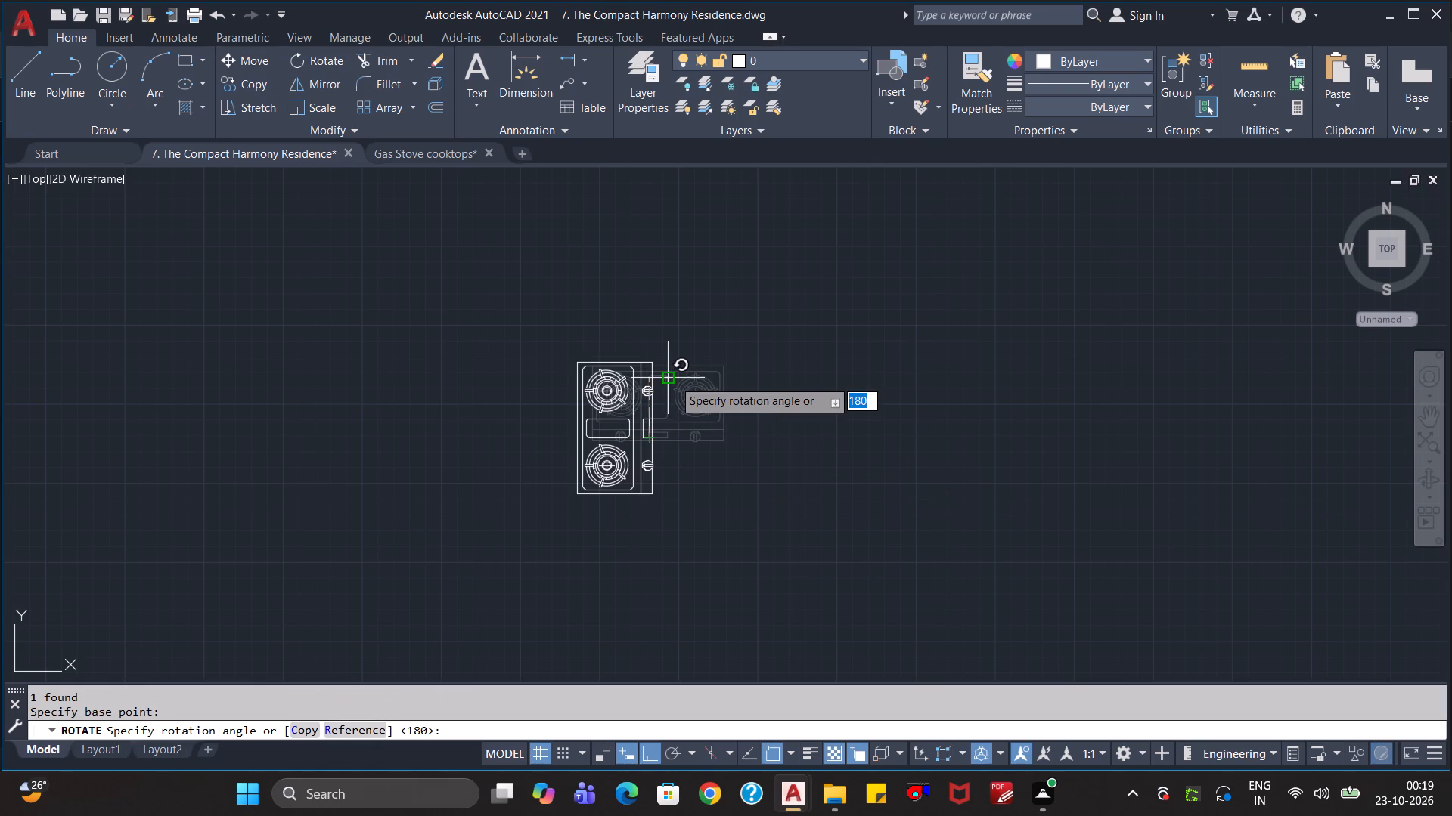
click(657, 332)
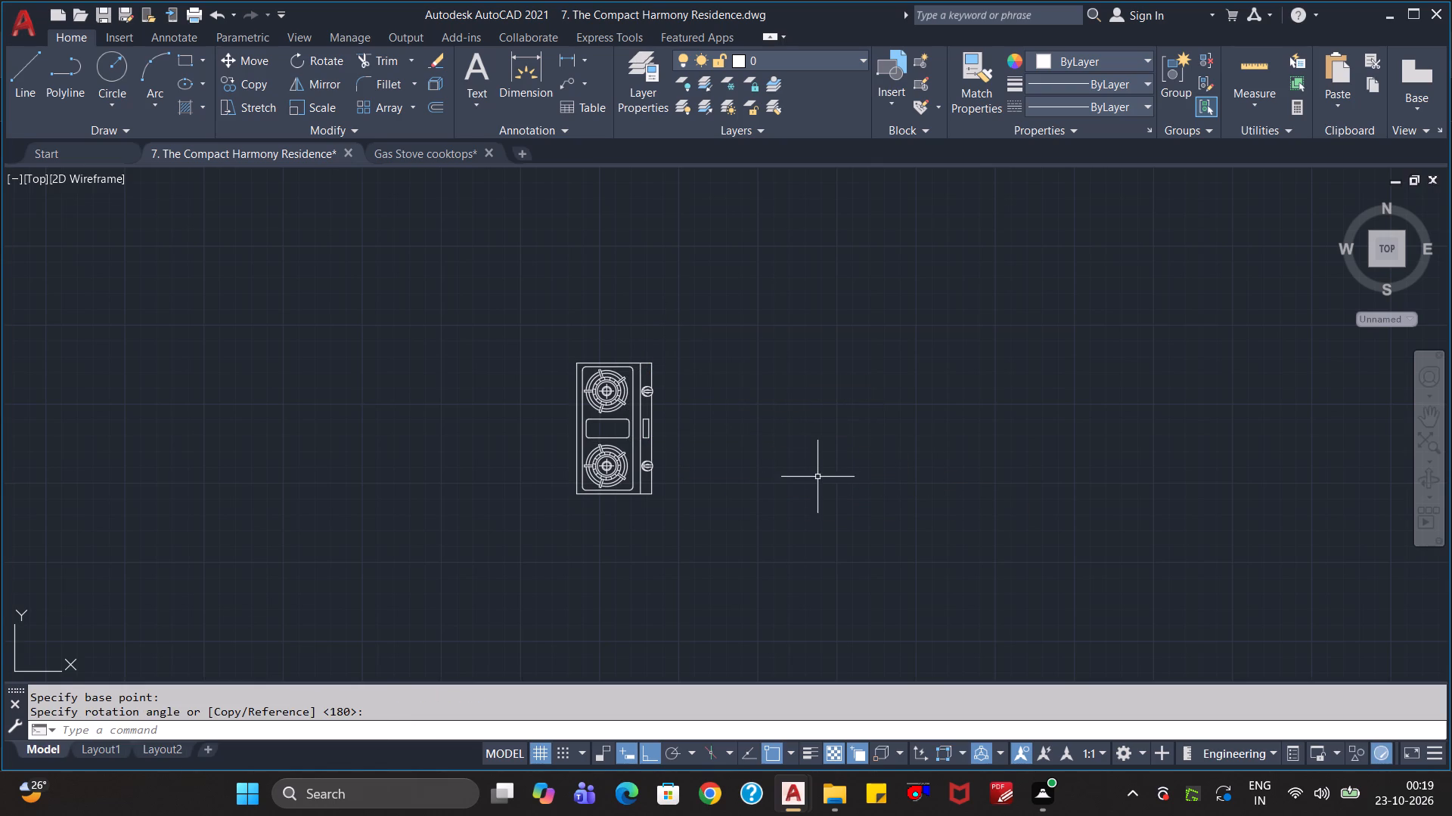
key(Escape)
key(Escape)
Move the Gas Stove block onto the Kitchen counter along the outer wall, above the sink, with Ortho off.
click(600, 479)
scroll(624, 498, down, 3)
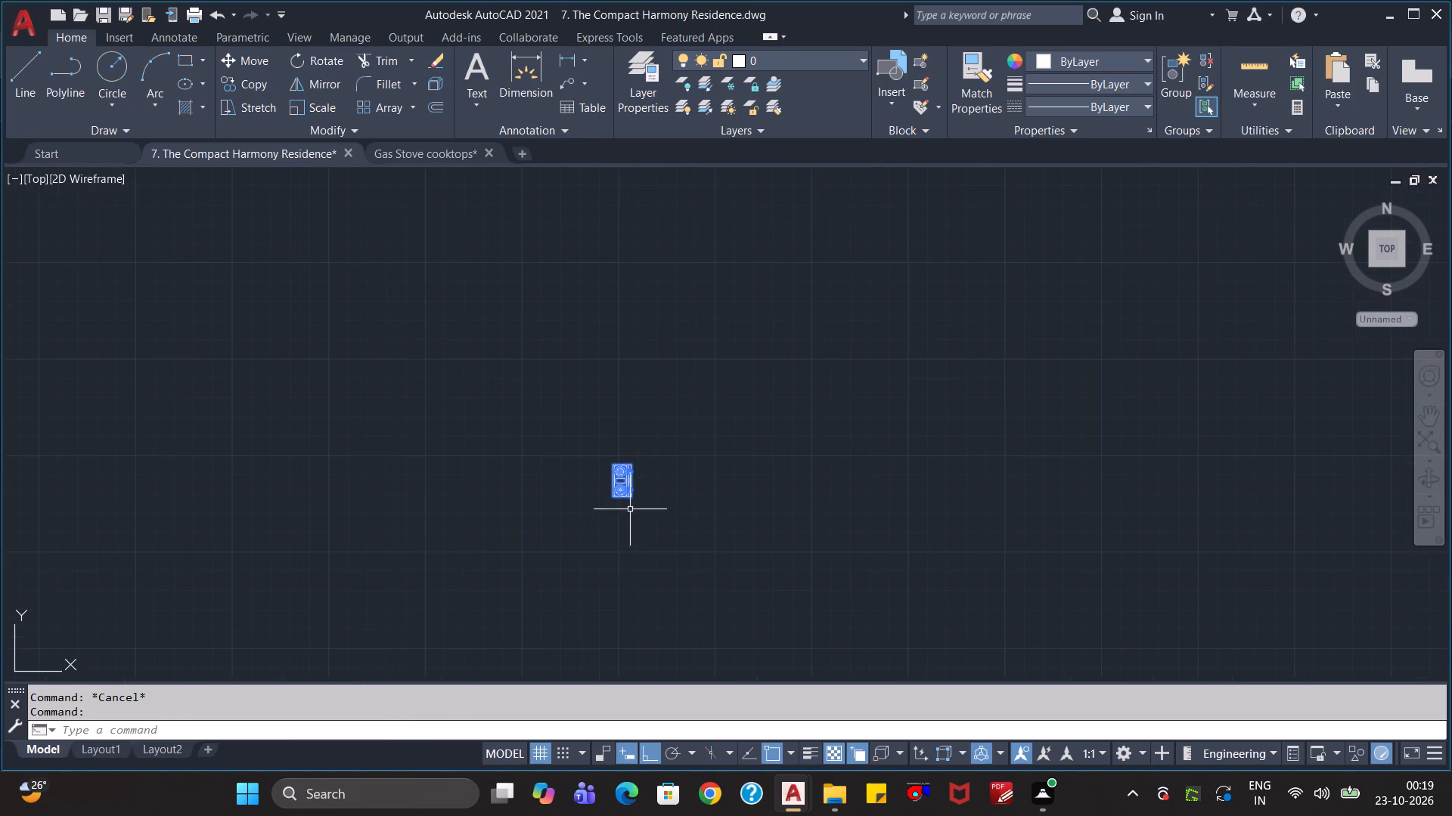
middle_drag(557, 589, 770, 367)
scroll(771, 382, down, 3)
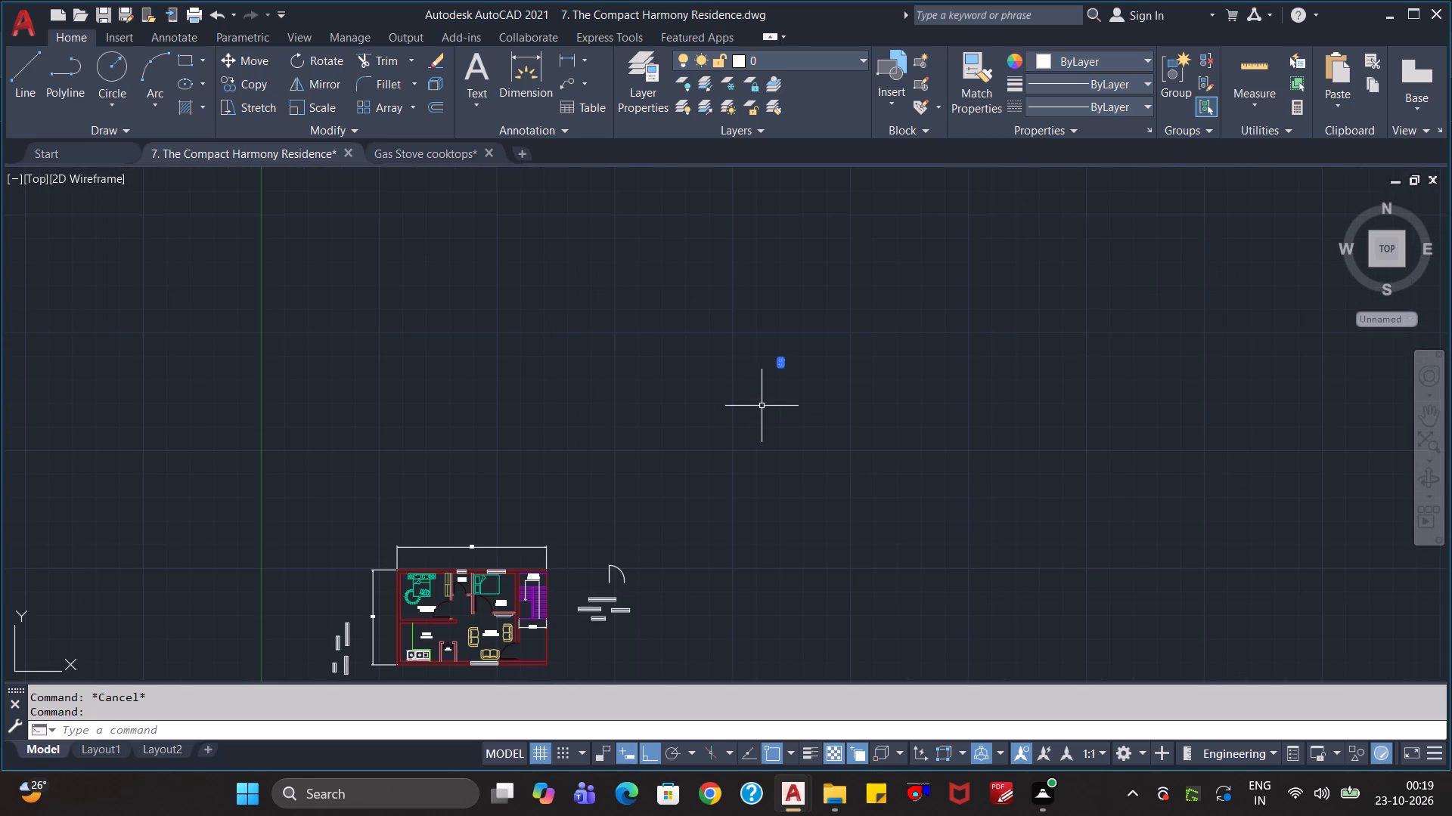
key(m)
key(Return)
click(778, 369)
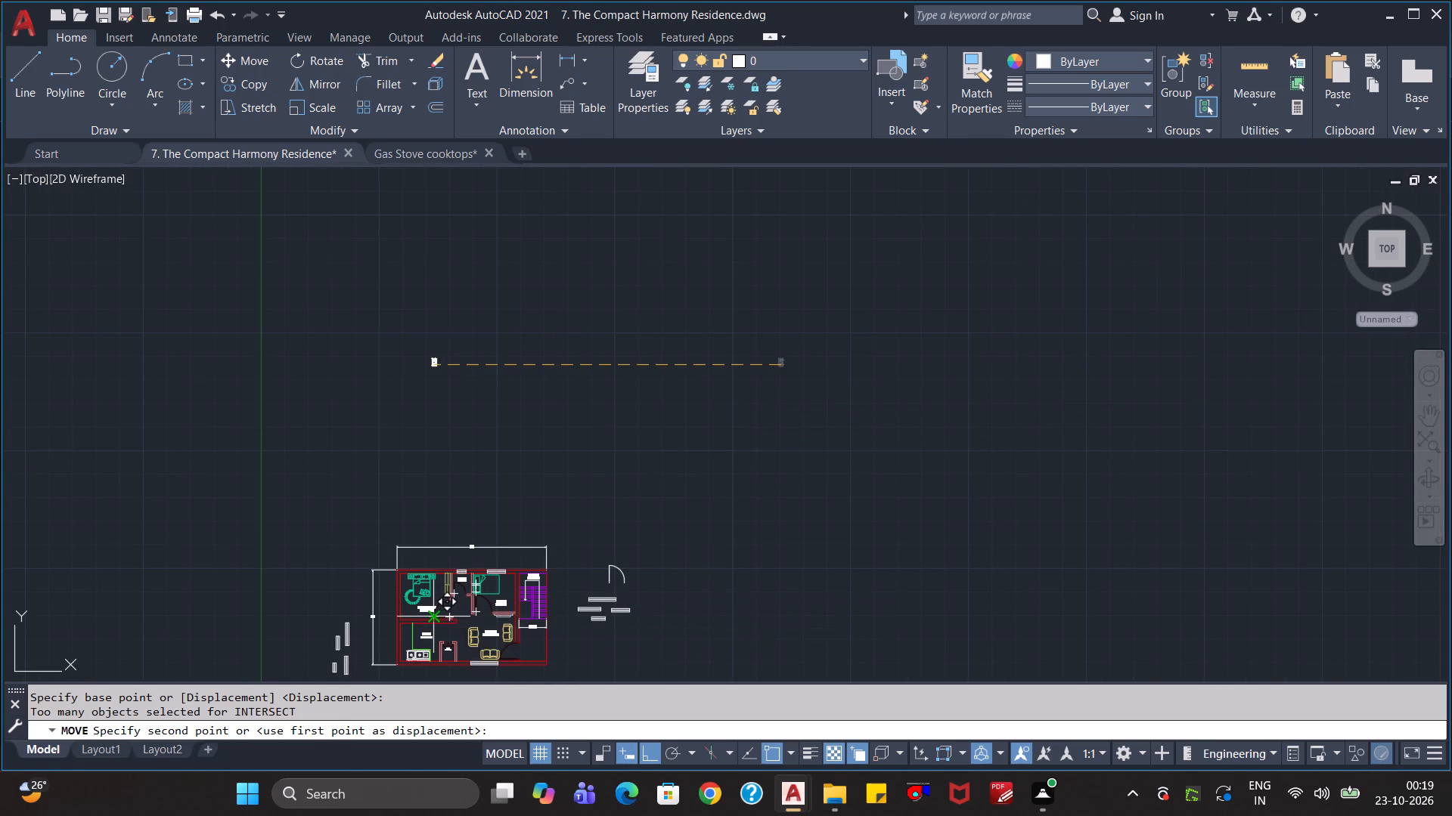
key(F8)
middle_drag(409, 632, 517, 339)
scroll(507, 382, up, 3)
middle_drag(512, 363, 513, 631)
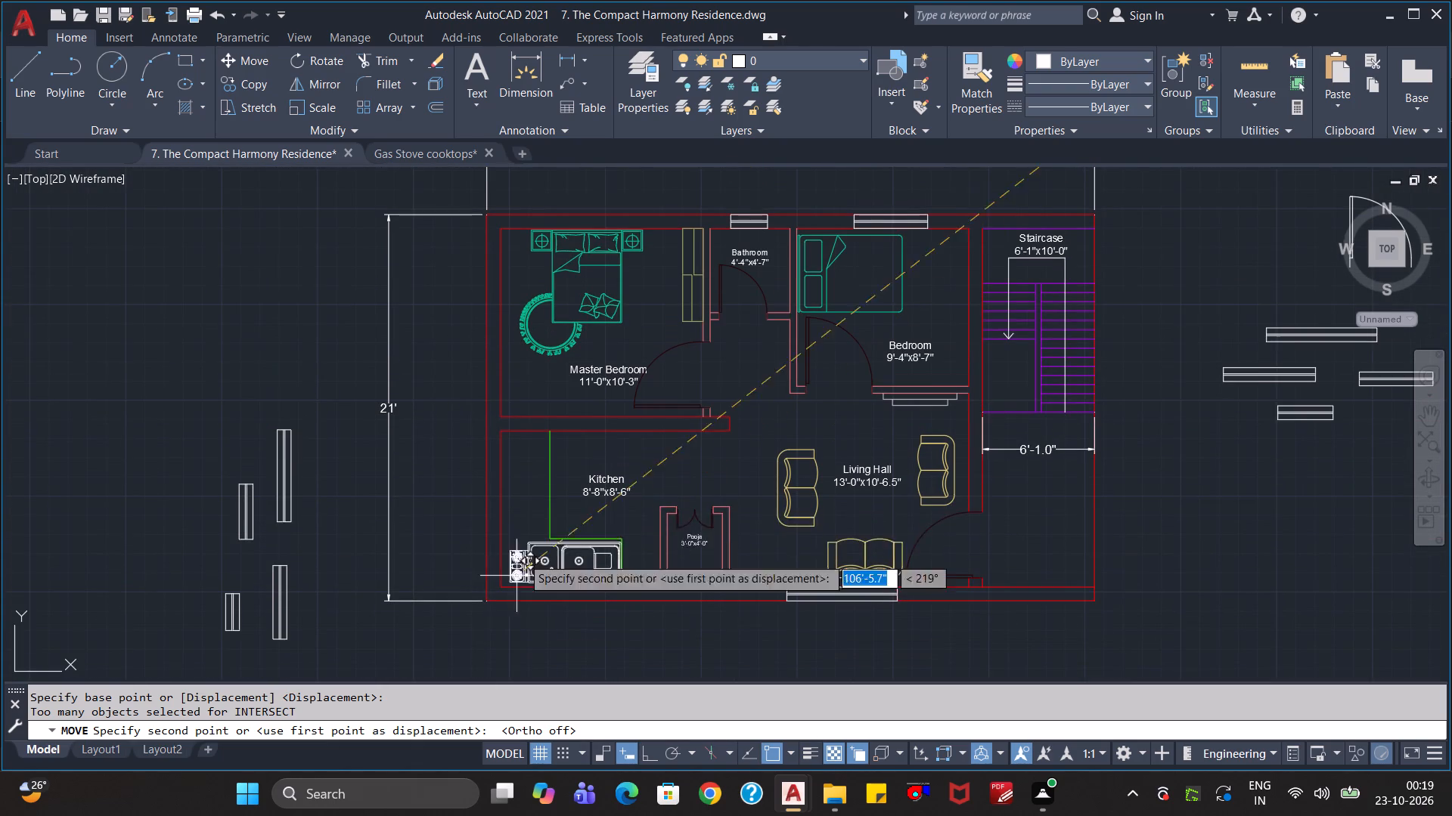
click(526, 499)
key(Escape)
Scale up the Gas Stove block by eye about its lower burner to nearly fill the counter's depth.
scroll(563, 512, up, 2)
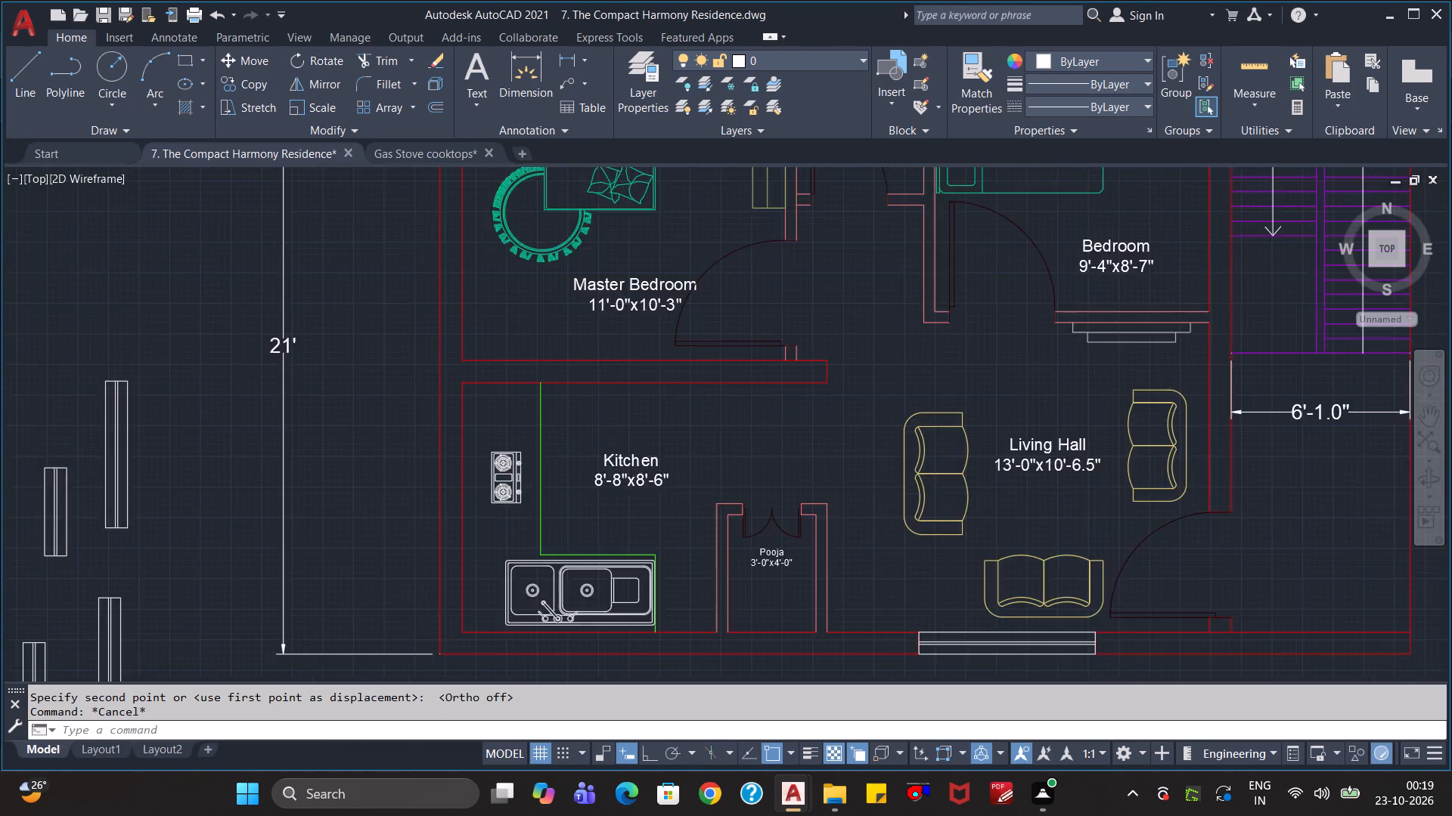
click(495, 525)
click(467, 451)
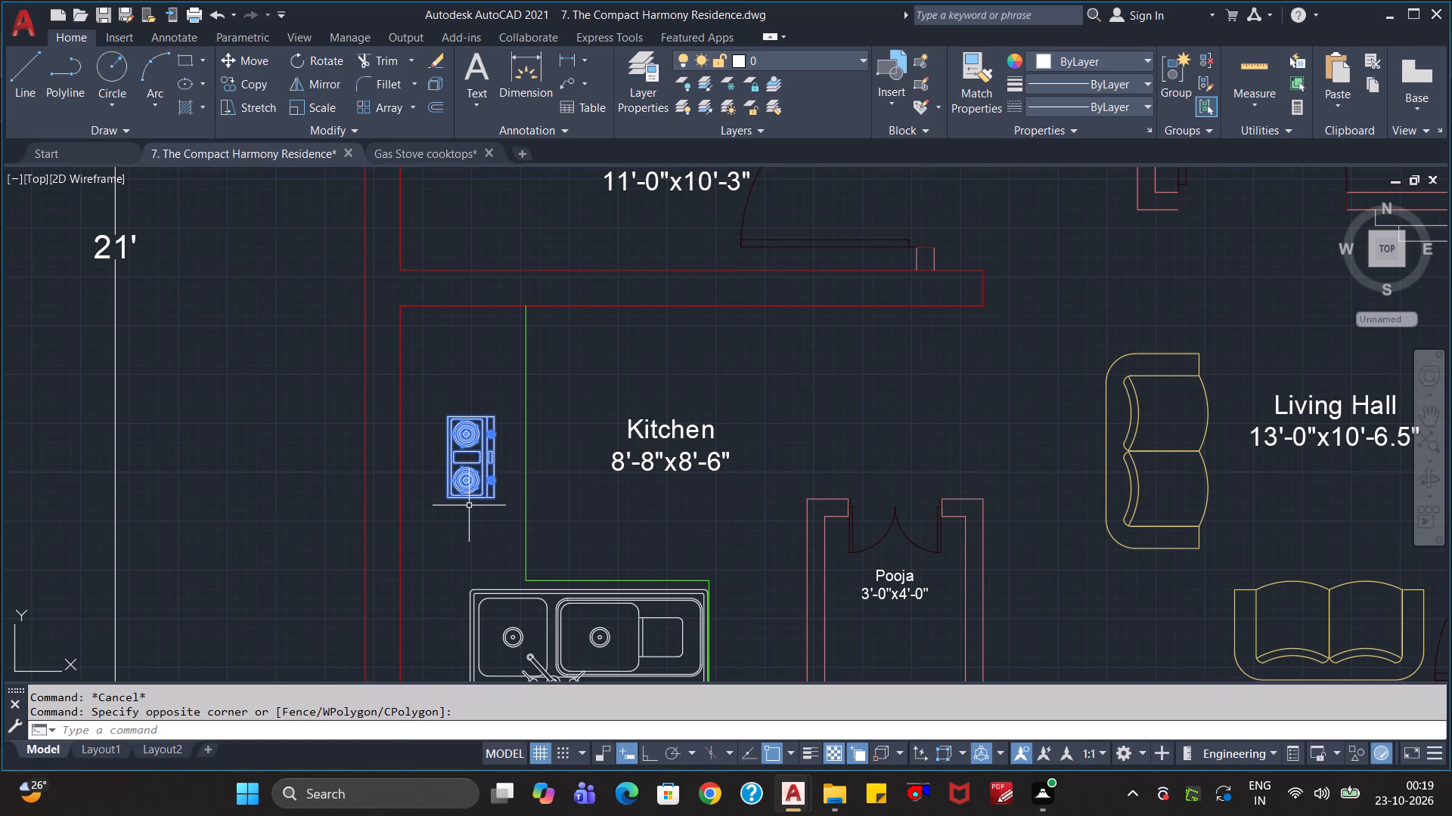
text(sc)
key(Return)
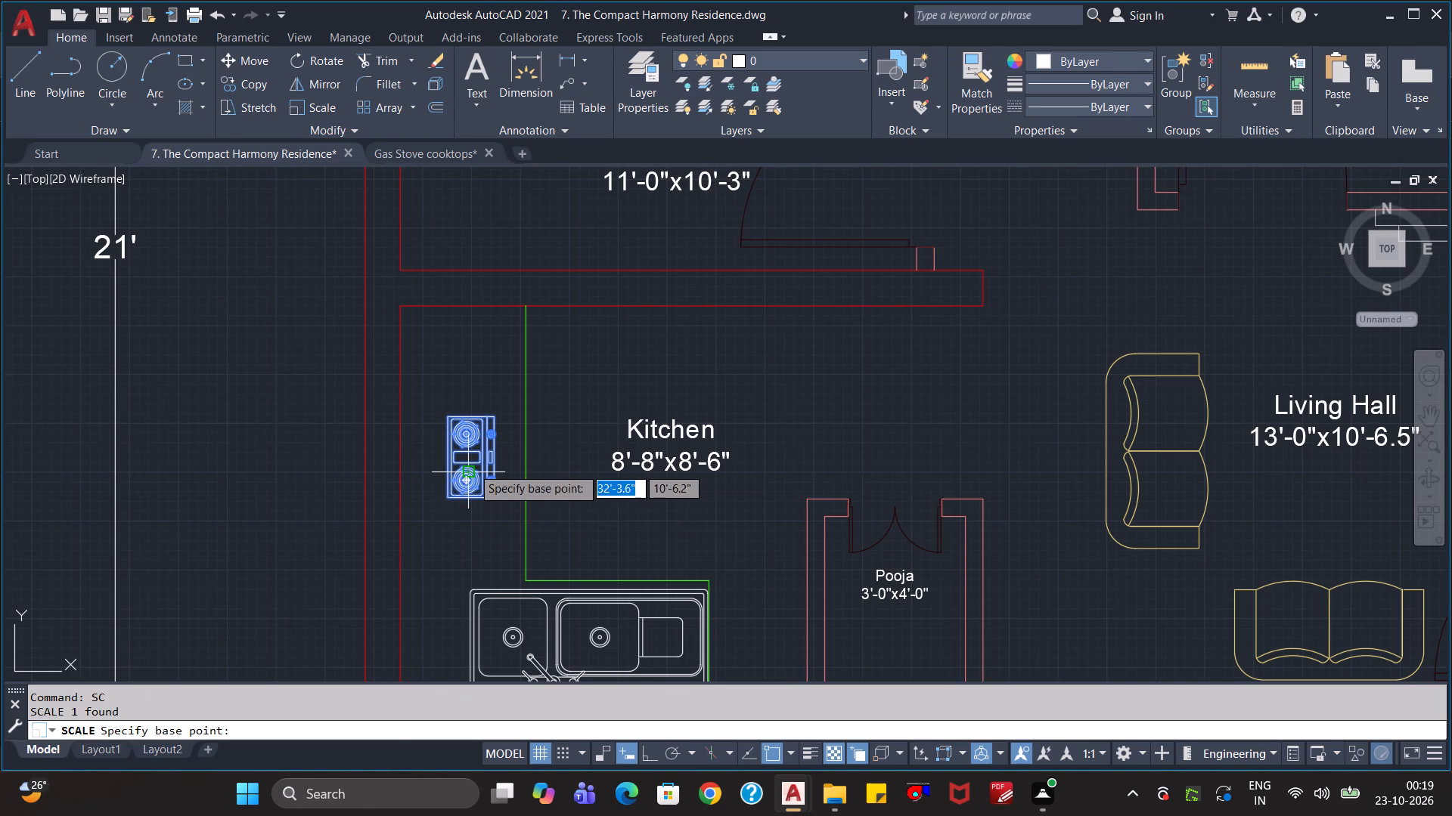
click(467, 482)
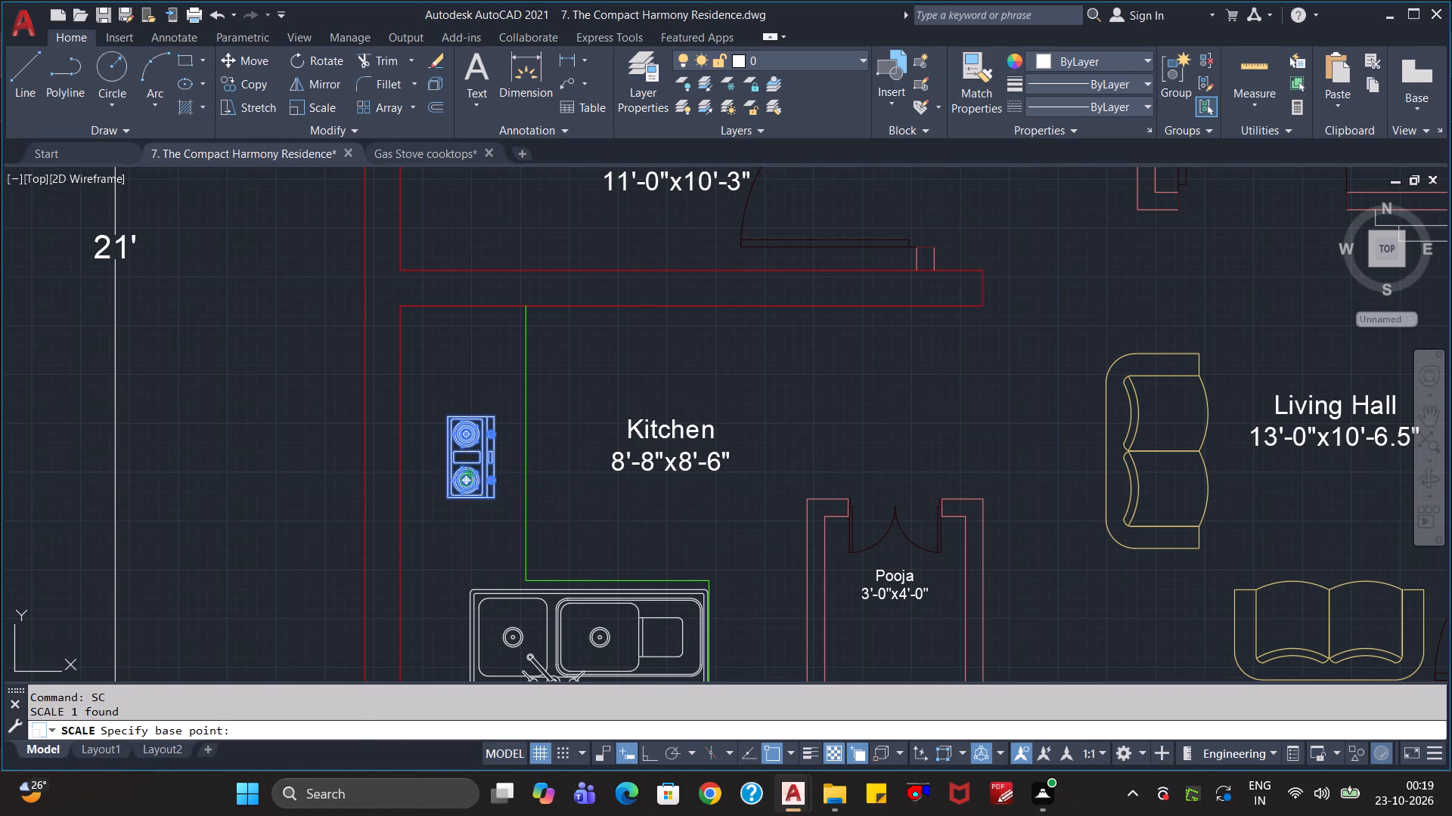
click(478, 556)
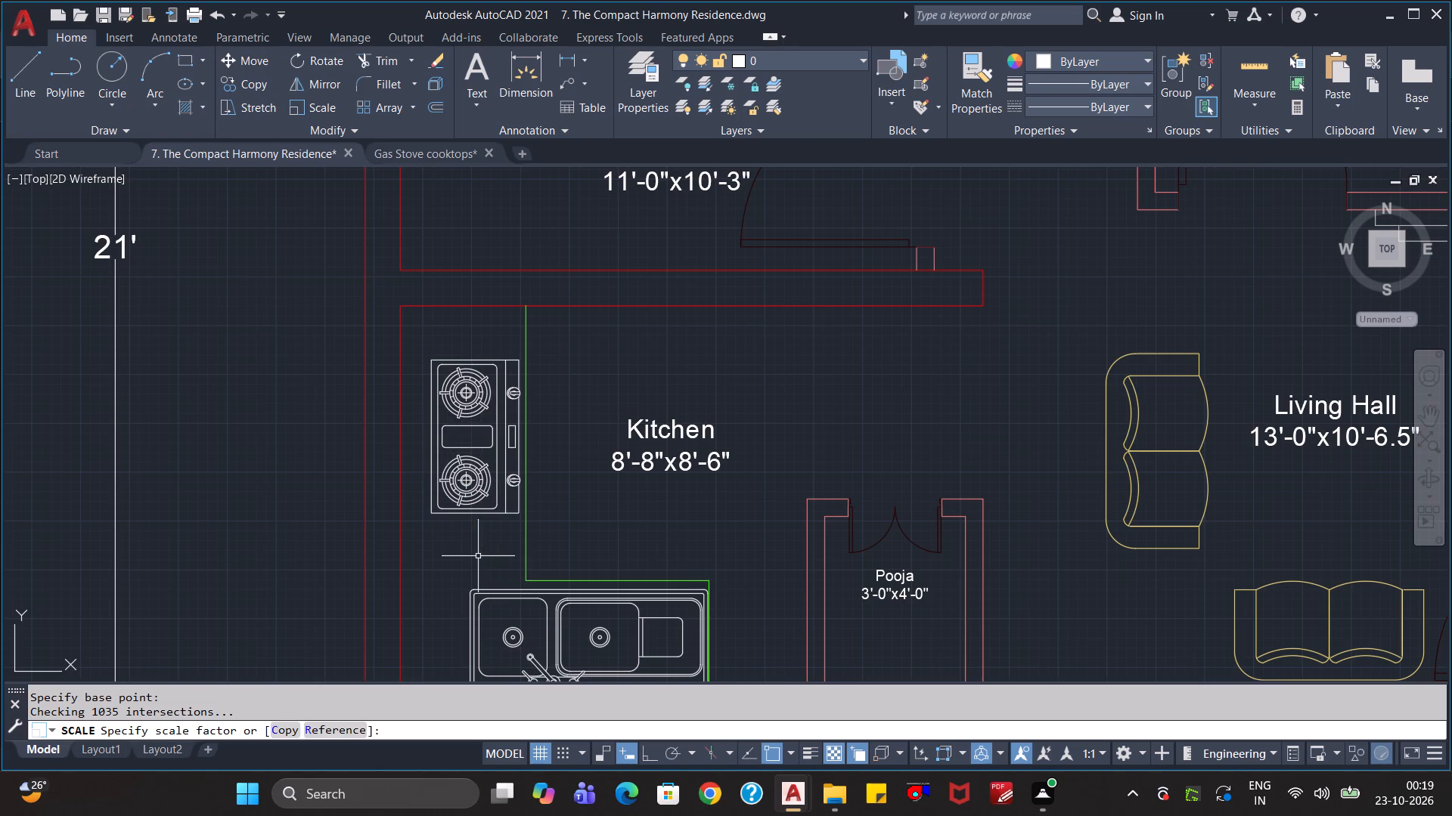
Move the Gas Stove block slightly toward the outer wall and the sink, keeping it within the counter.
click(498, 536)
click(464, 366)
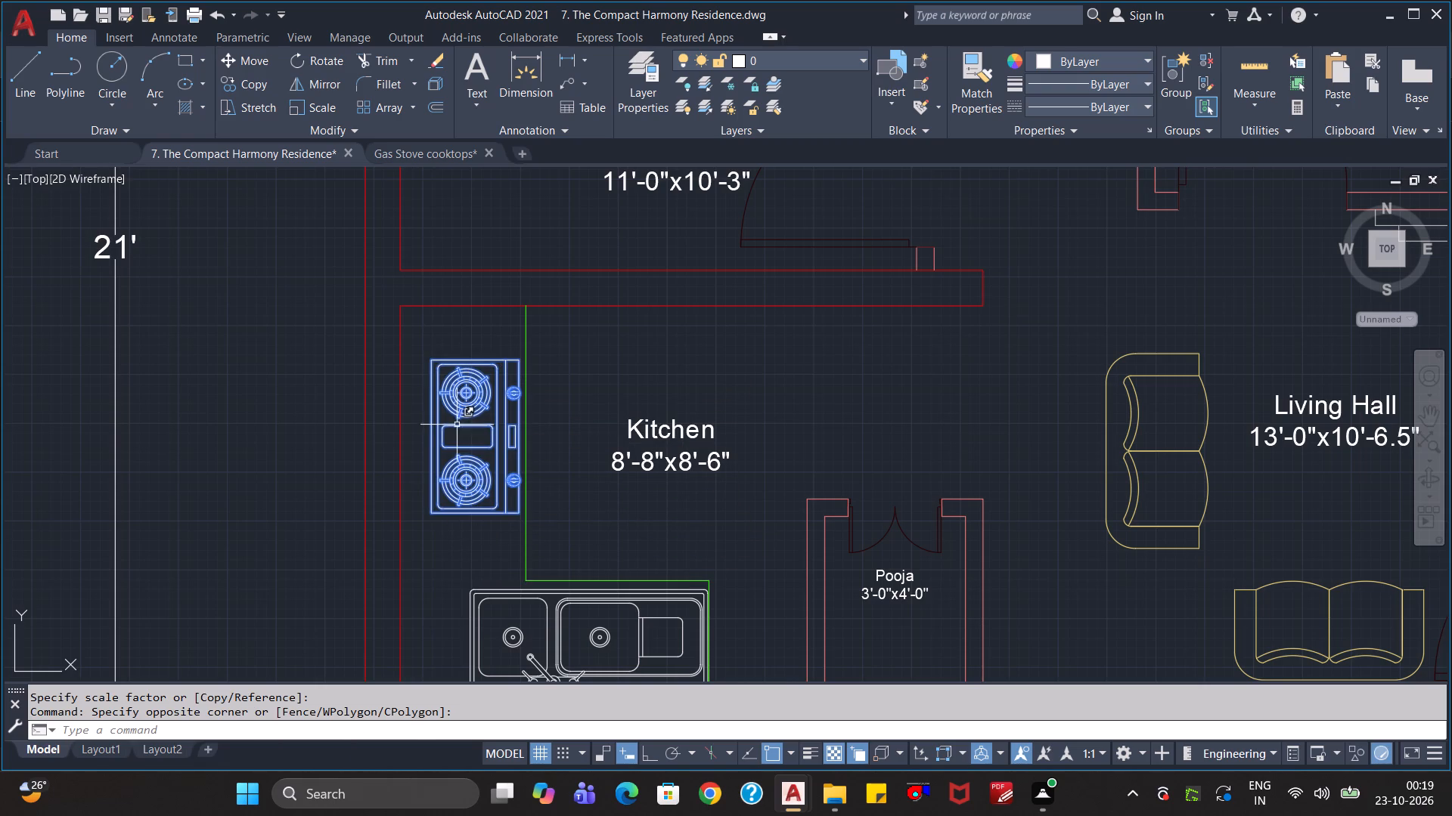
key(s)
key(BackSpace)
key(BackSpace)
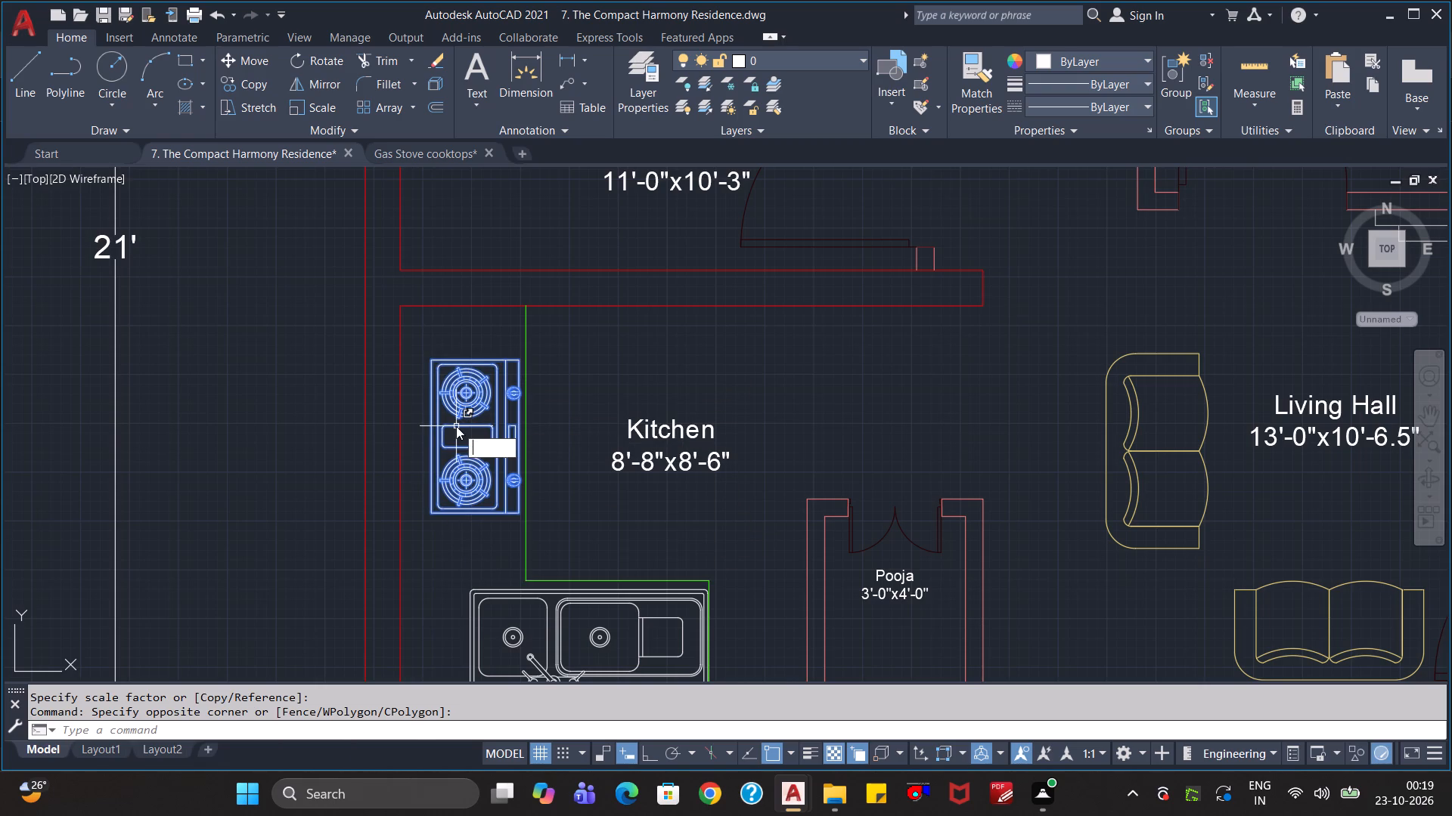
key(m)
key(Return)
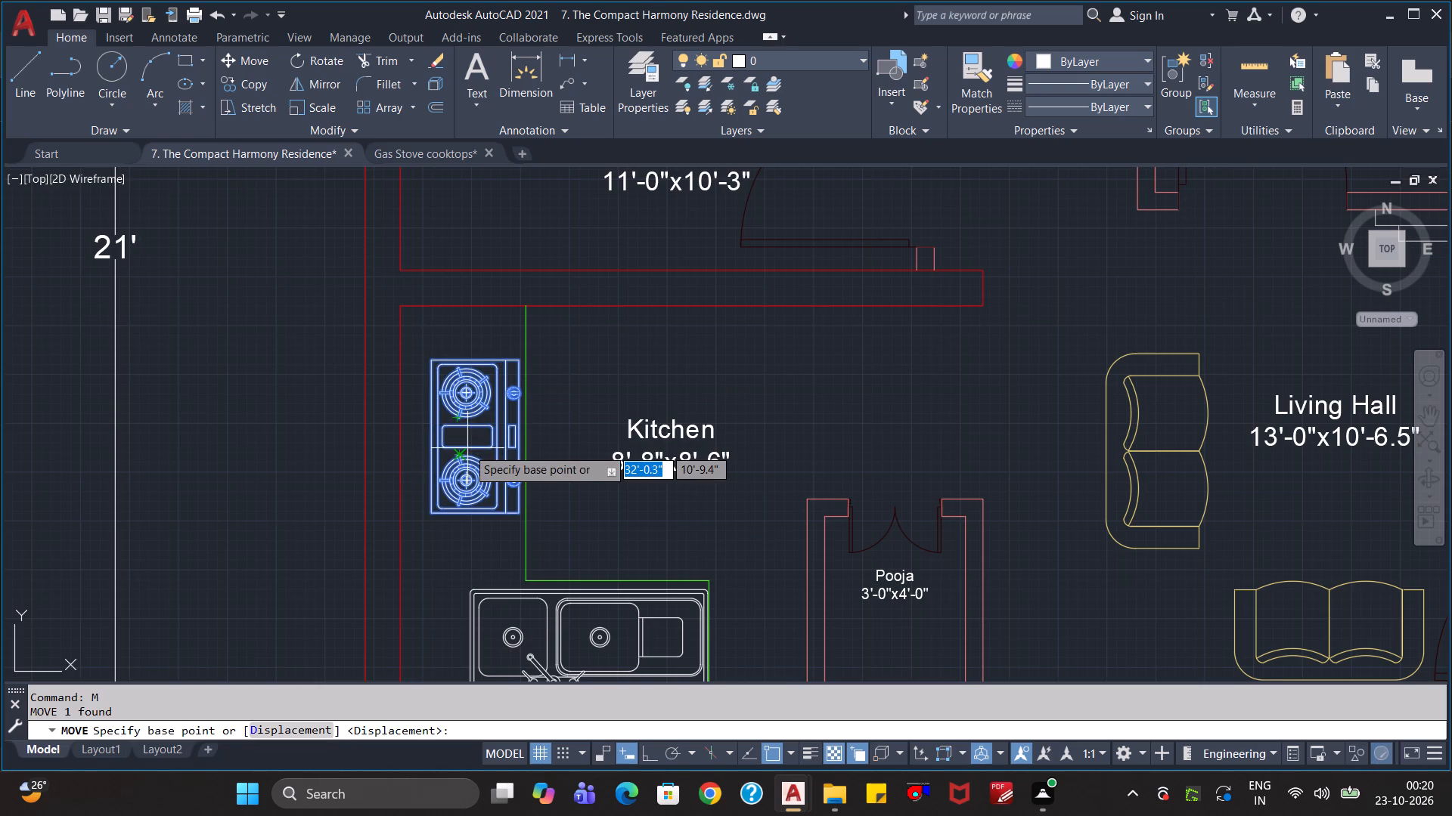
click(467, 448)
click(451, 487)
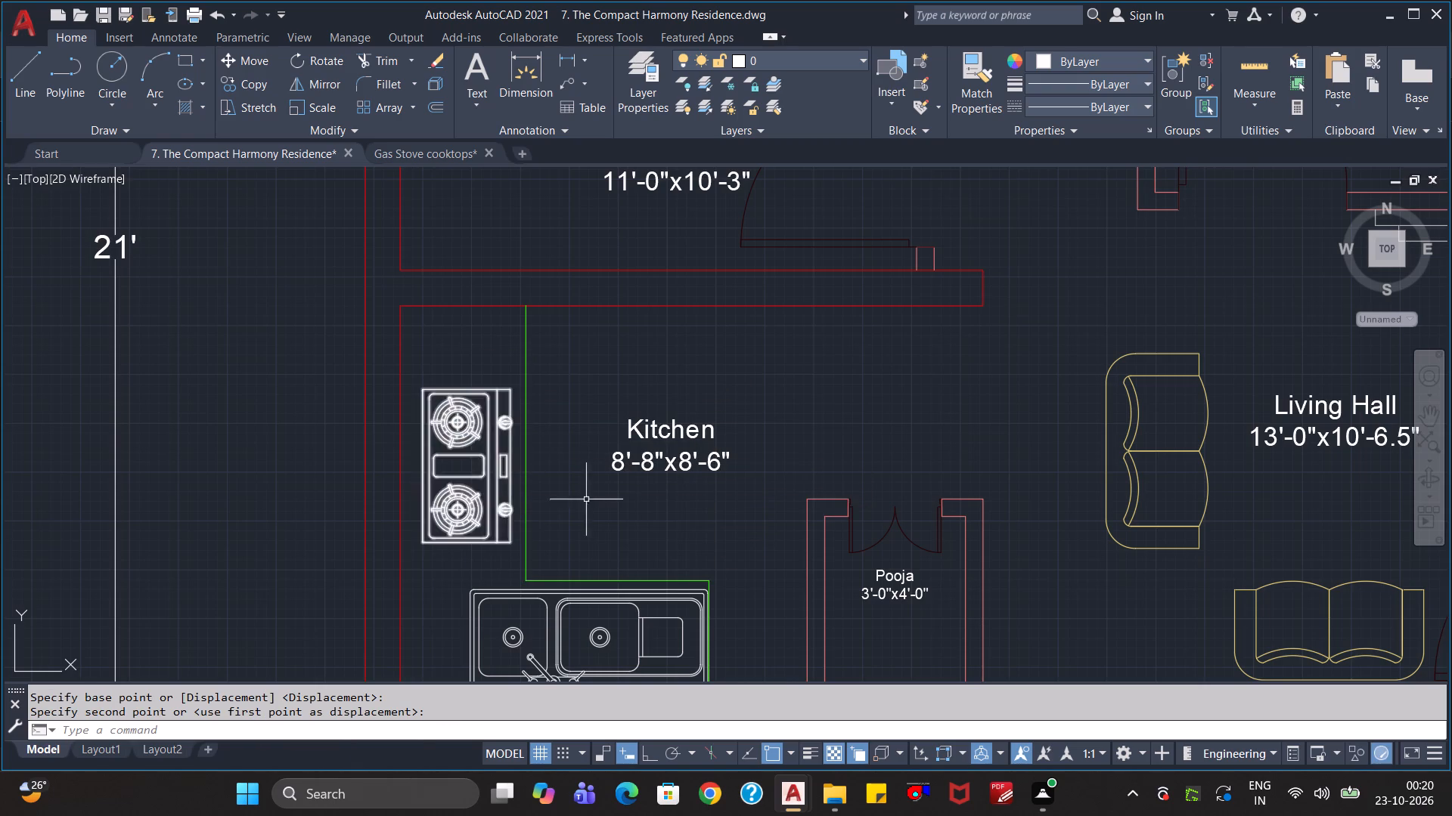
Move the Gas Stove block slightly along the Kitchen counter, away from the sink and closer to the outer wall.
scroll(602, 496, down, 1)
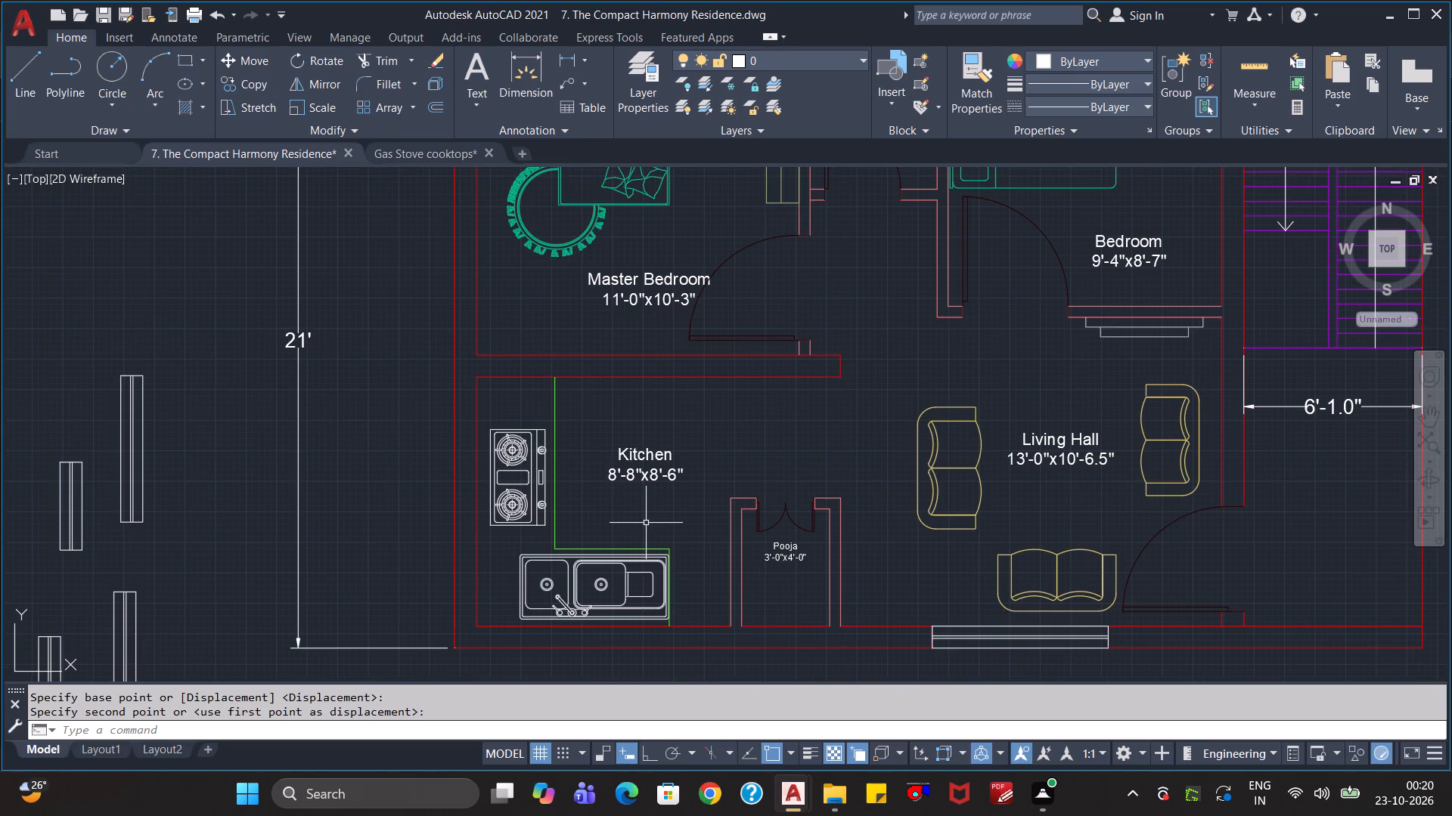
scroll(646, 523, up, 1)
middle_drag(646, 521, 542, 584)
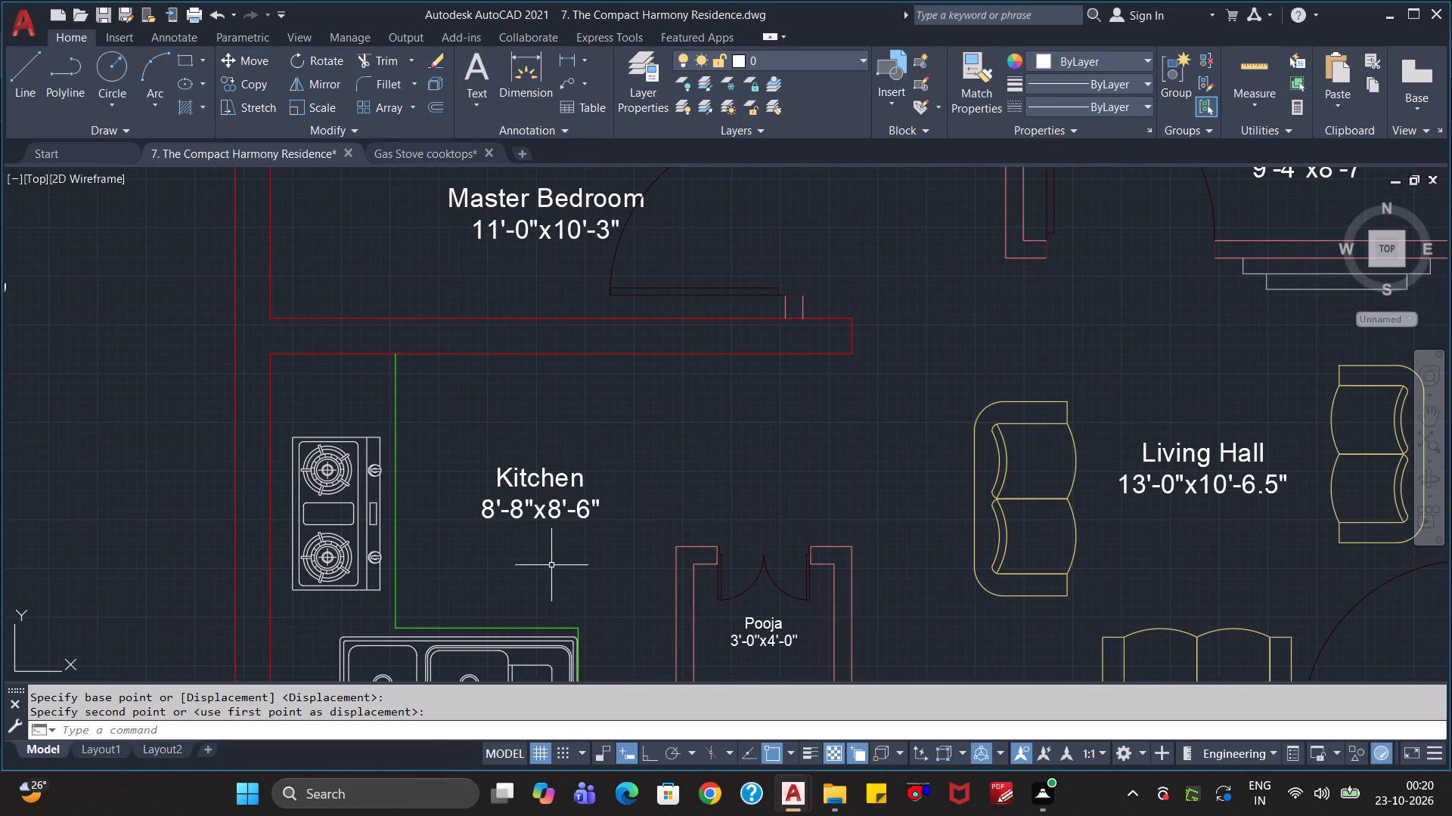
click(365, 414)
click(337, 488)
key(m)
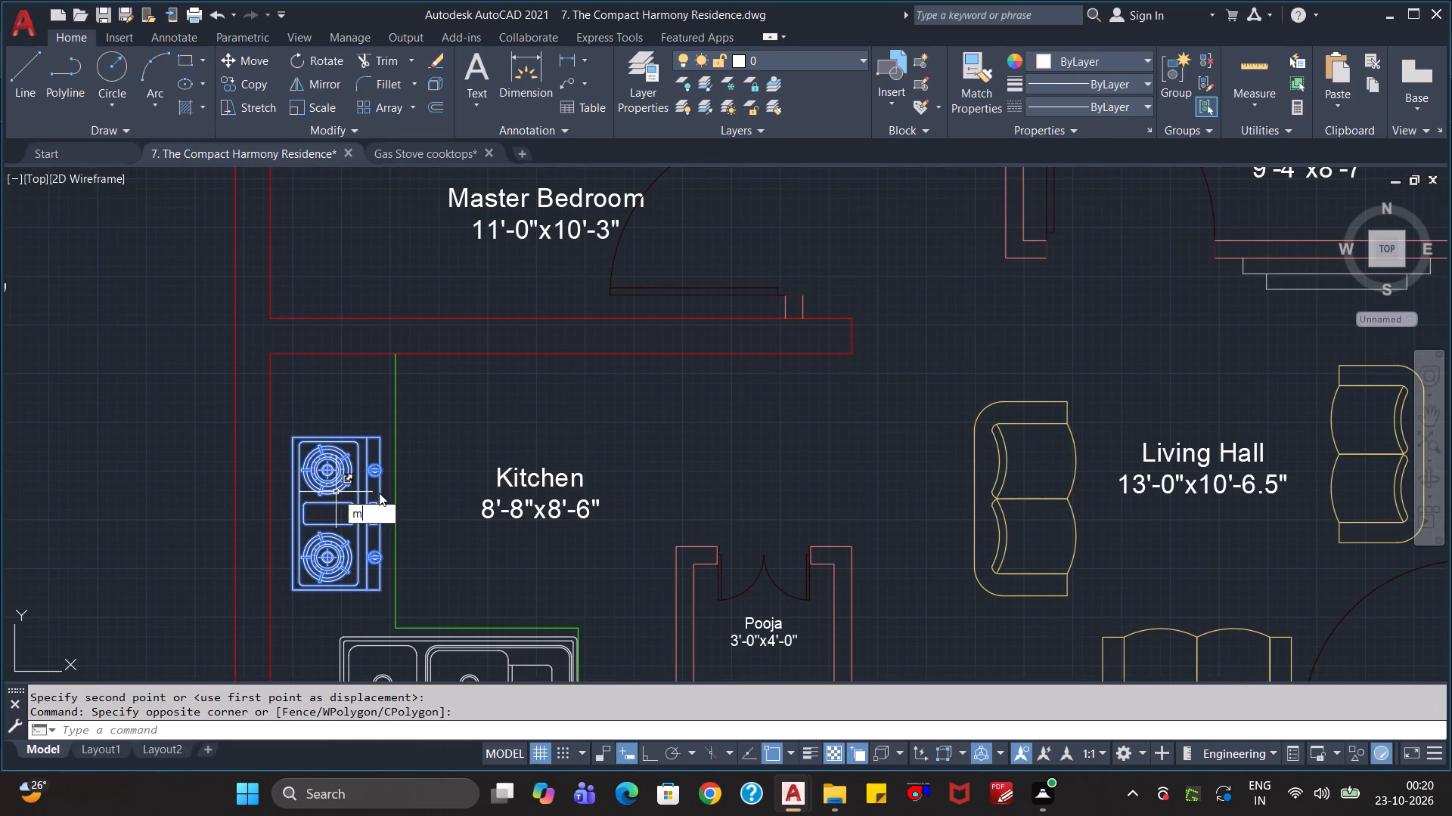
key(Return)
click(330, 530)
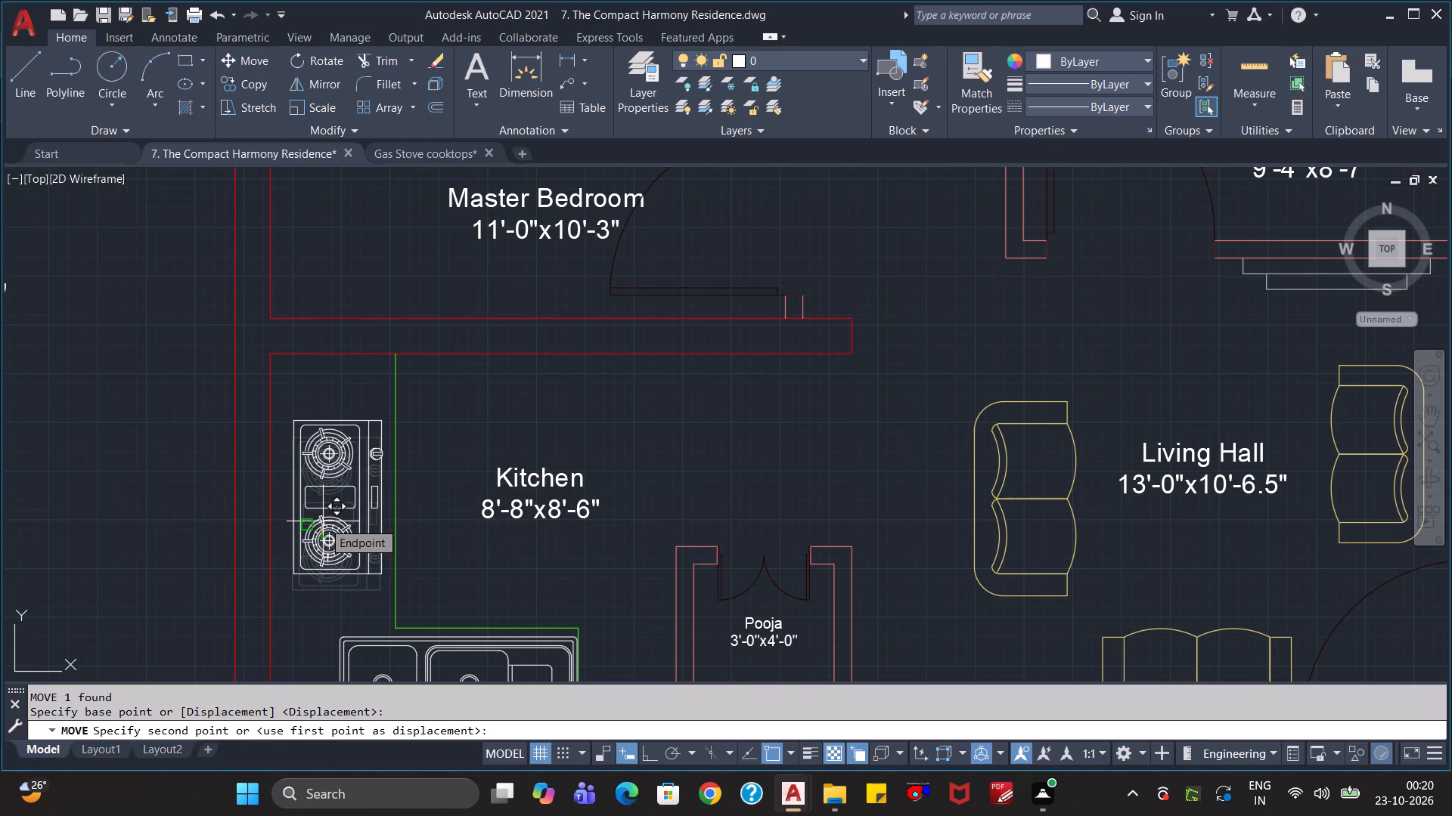
click(320, 521)
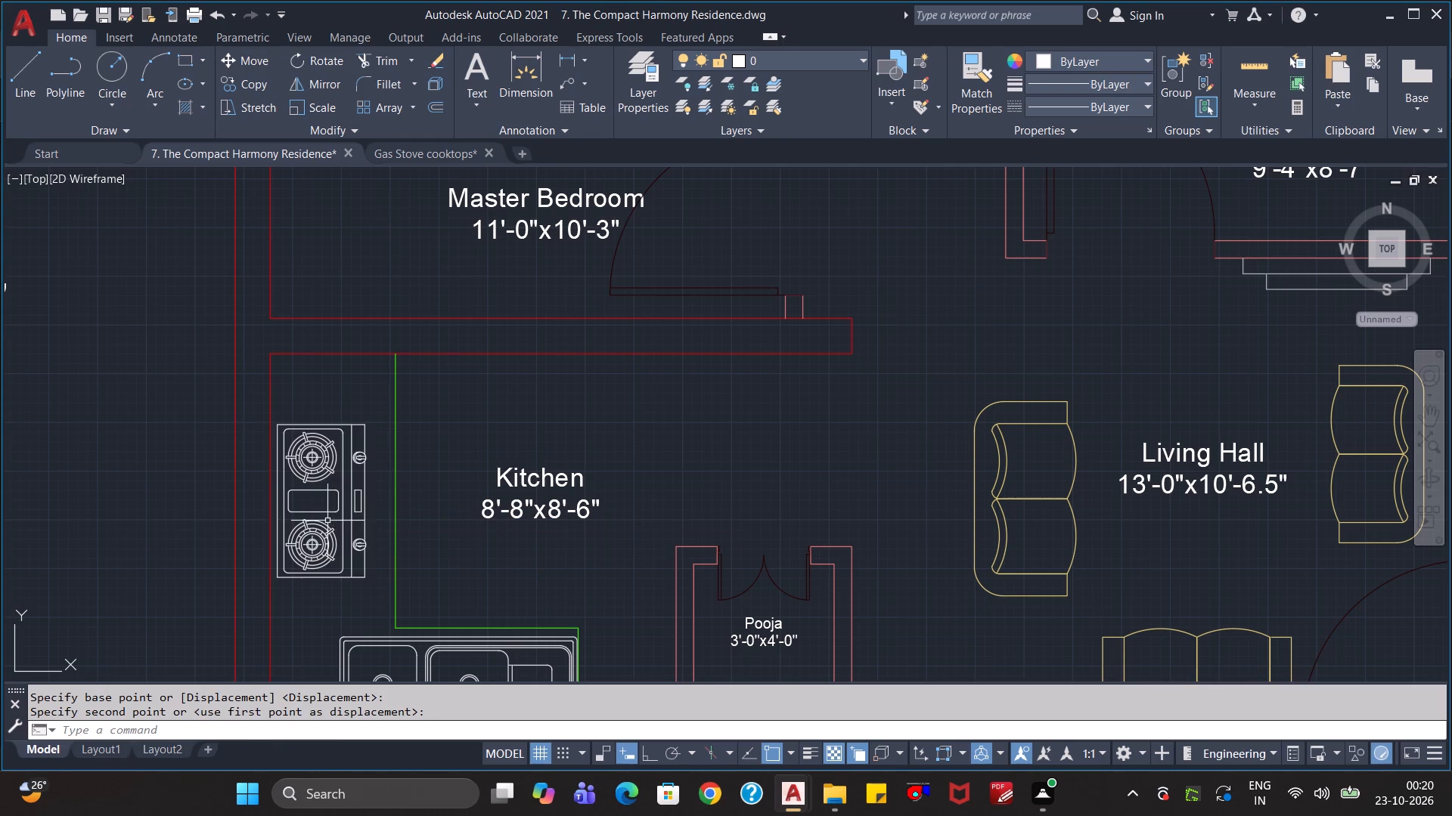
Move the Gas Stove block slightly back from the outer wall, using its lower burner's centre as base point.
click(327, 515)
key(m)
key(Return)
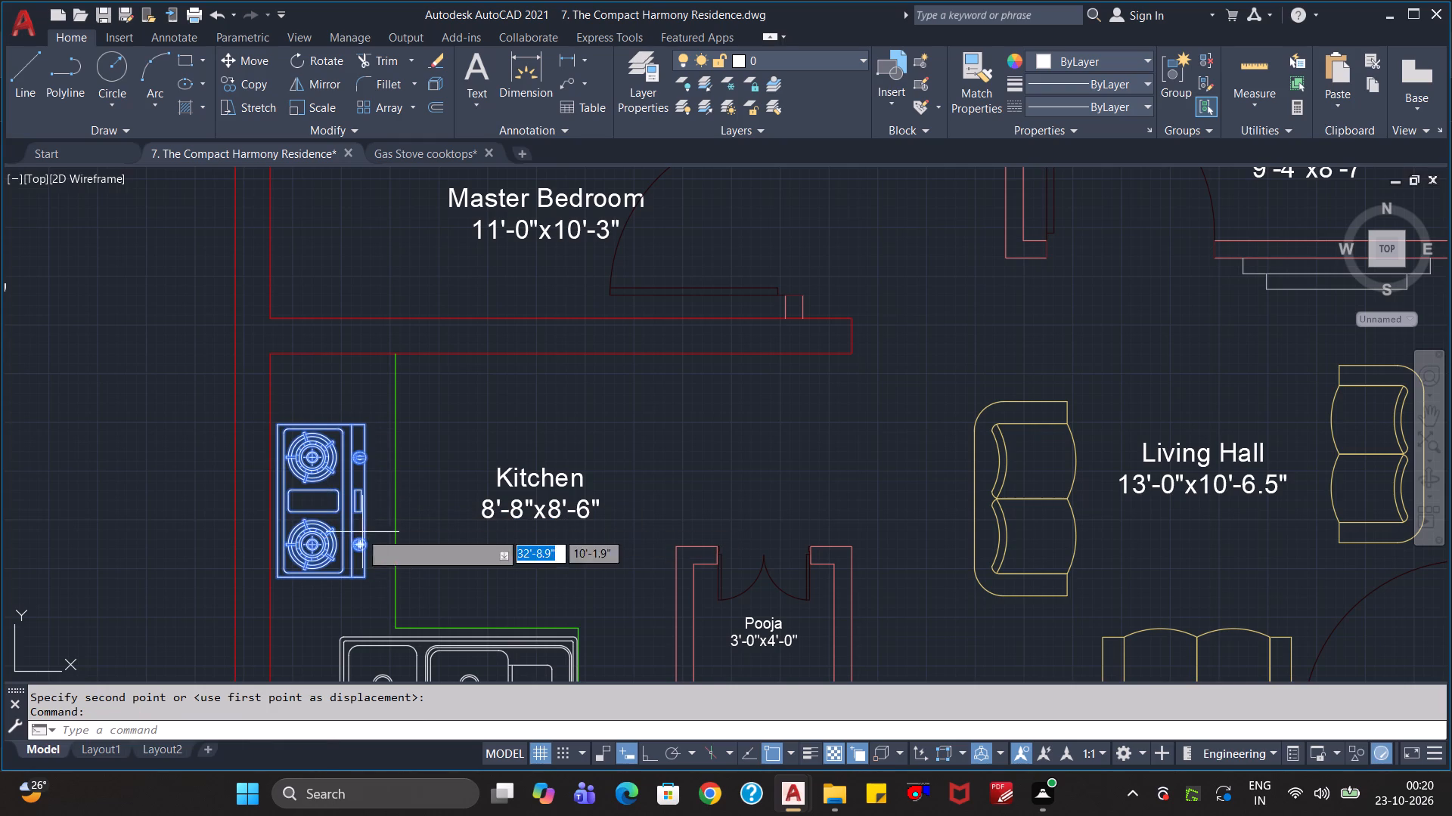
click(311, 544)
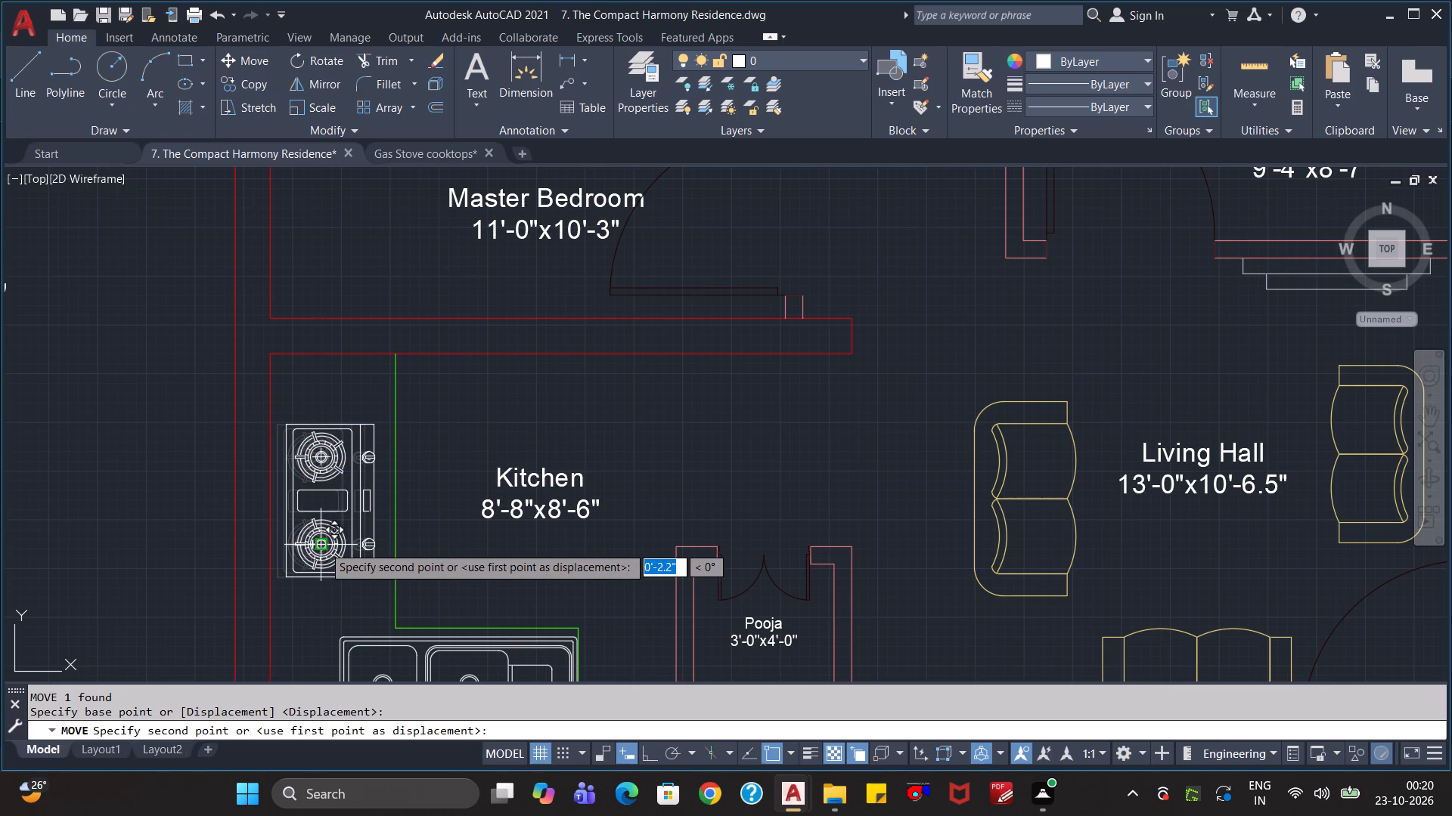
click(325, 550)
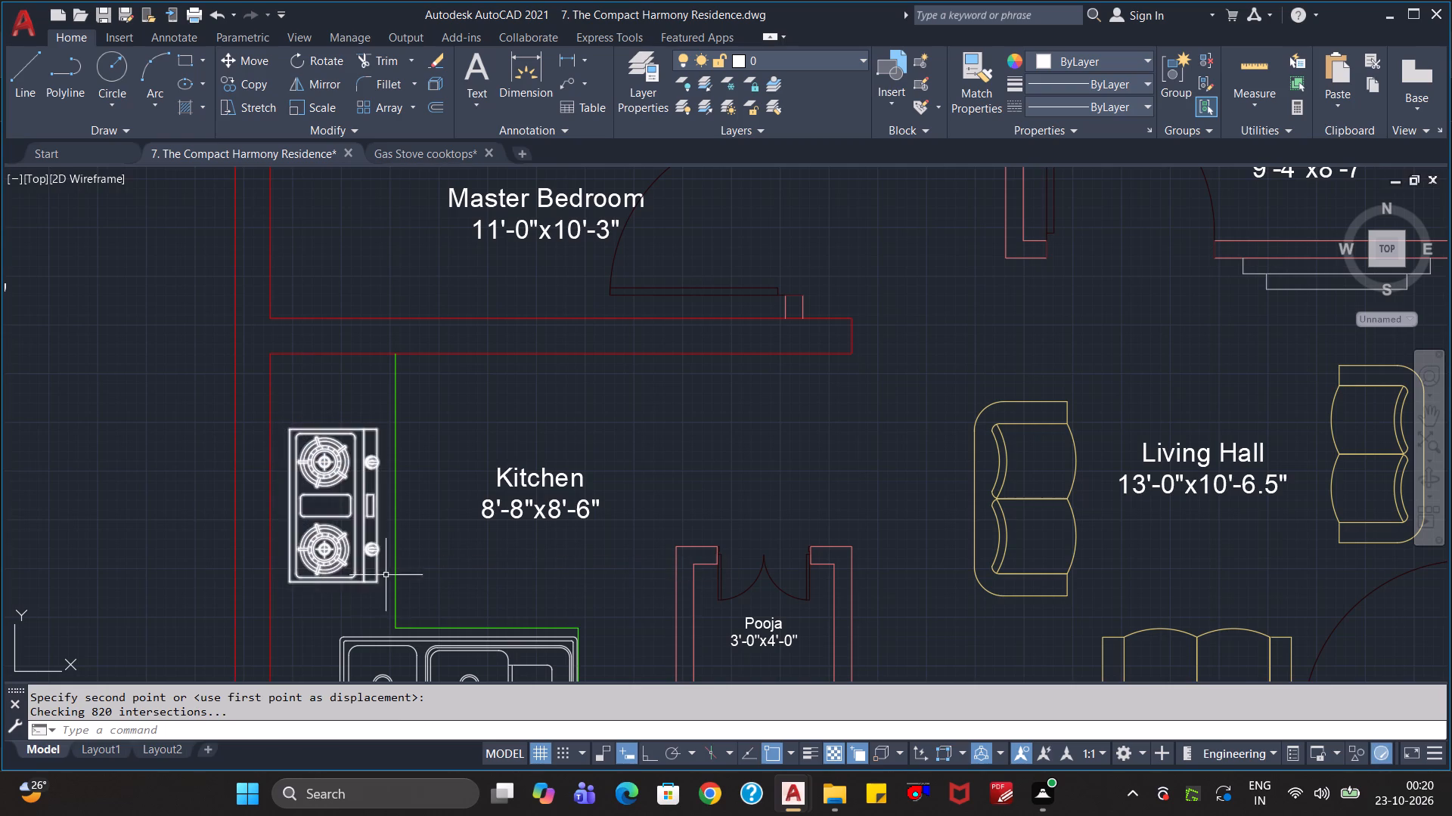
key(Escape)
scroll(616, 528, down, 1)
key(Escape)
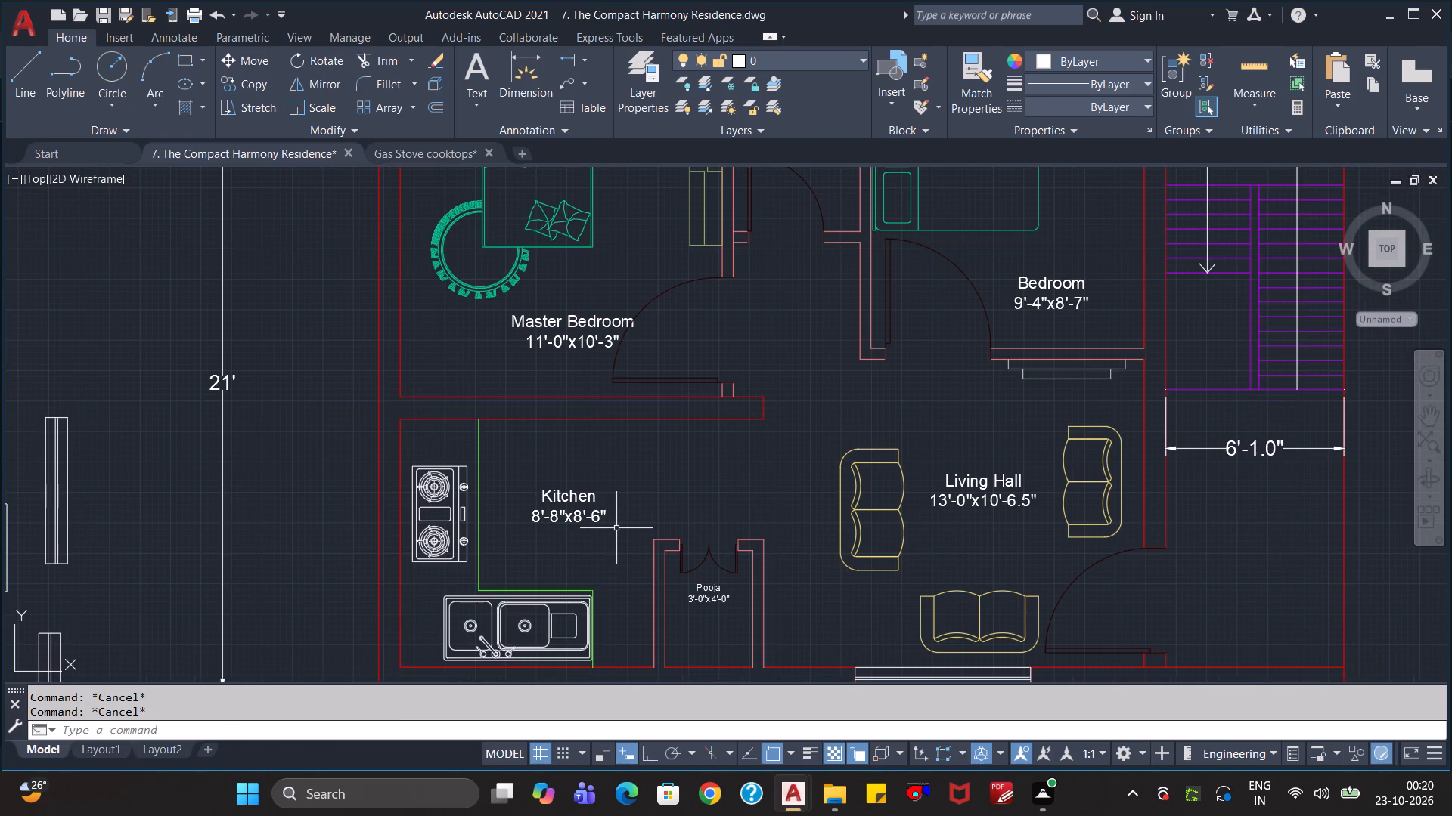
Draw a circle of about 2.4" radius on the Kitchen counter near the outer wall, between the stove and the sink.
scroll(593, 586, up, 1)
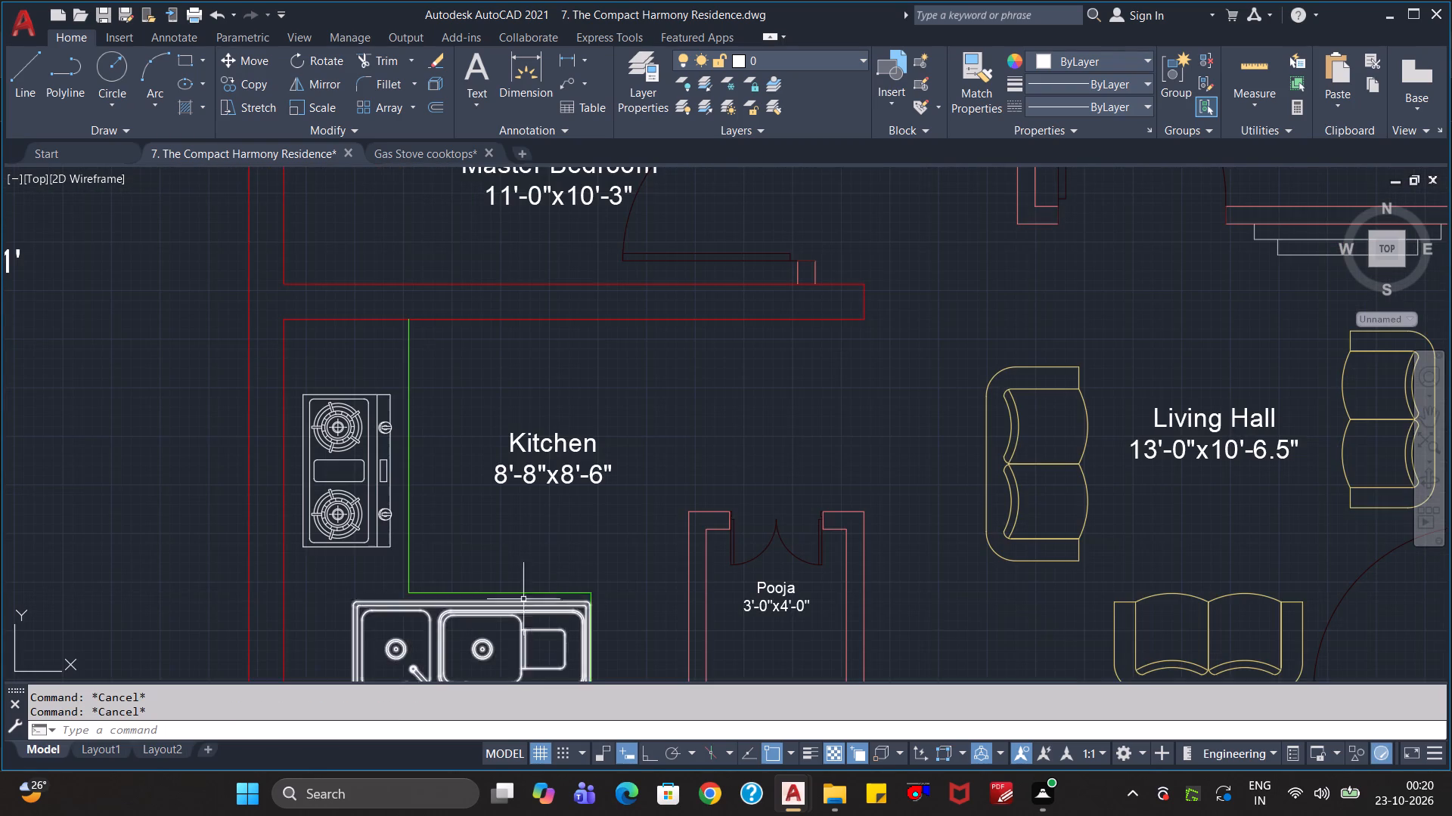
middle_drag(458, 580, 576, 528)
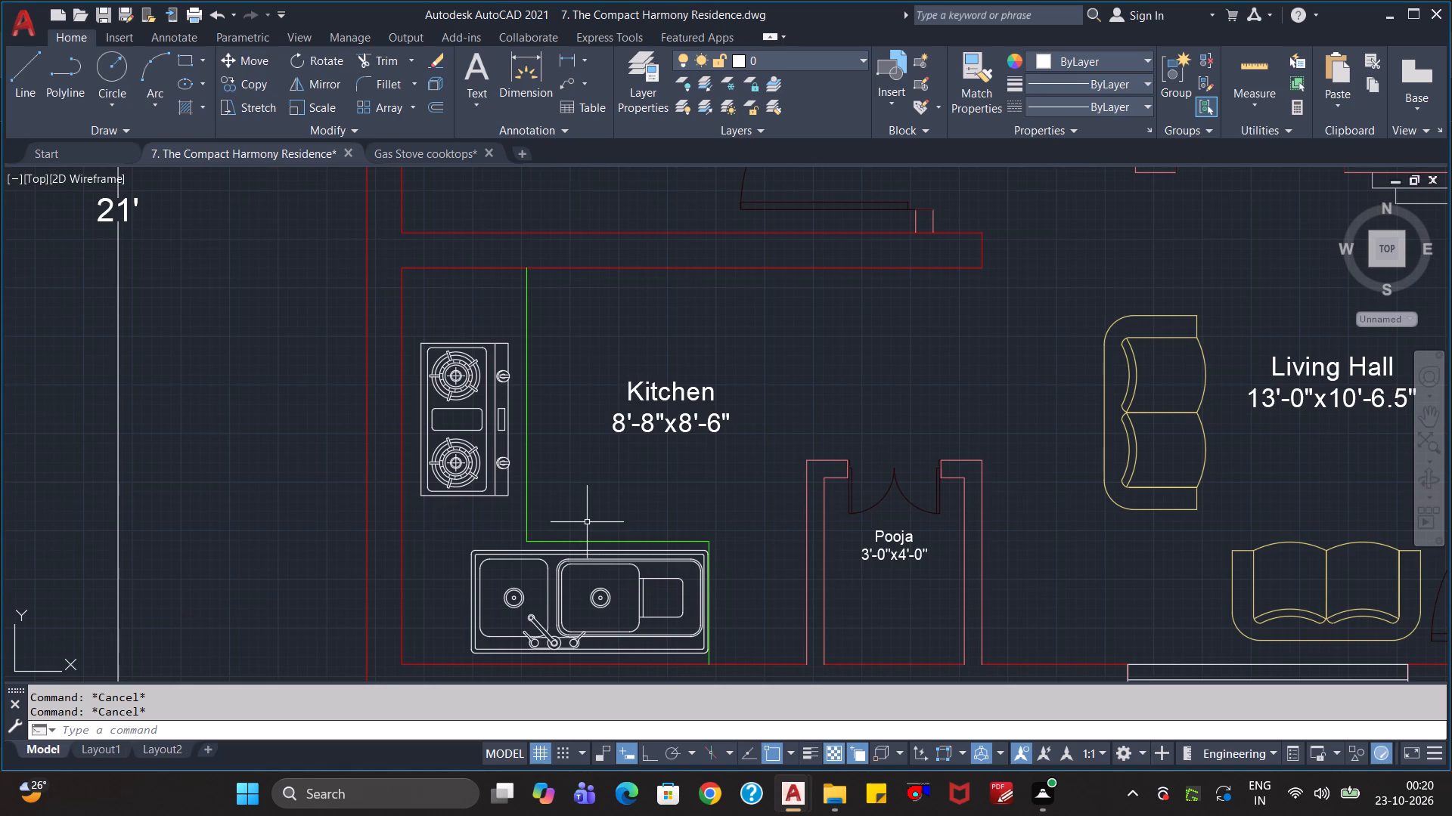
click(108, 71)
scroll(414, 546, up, 1)
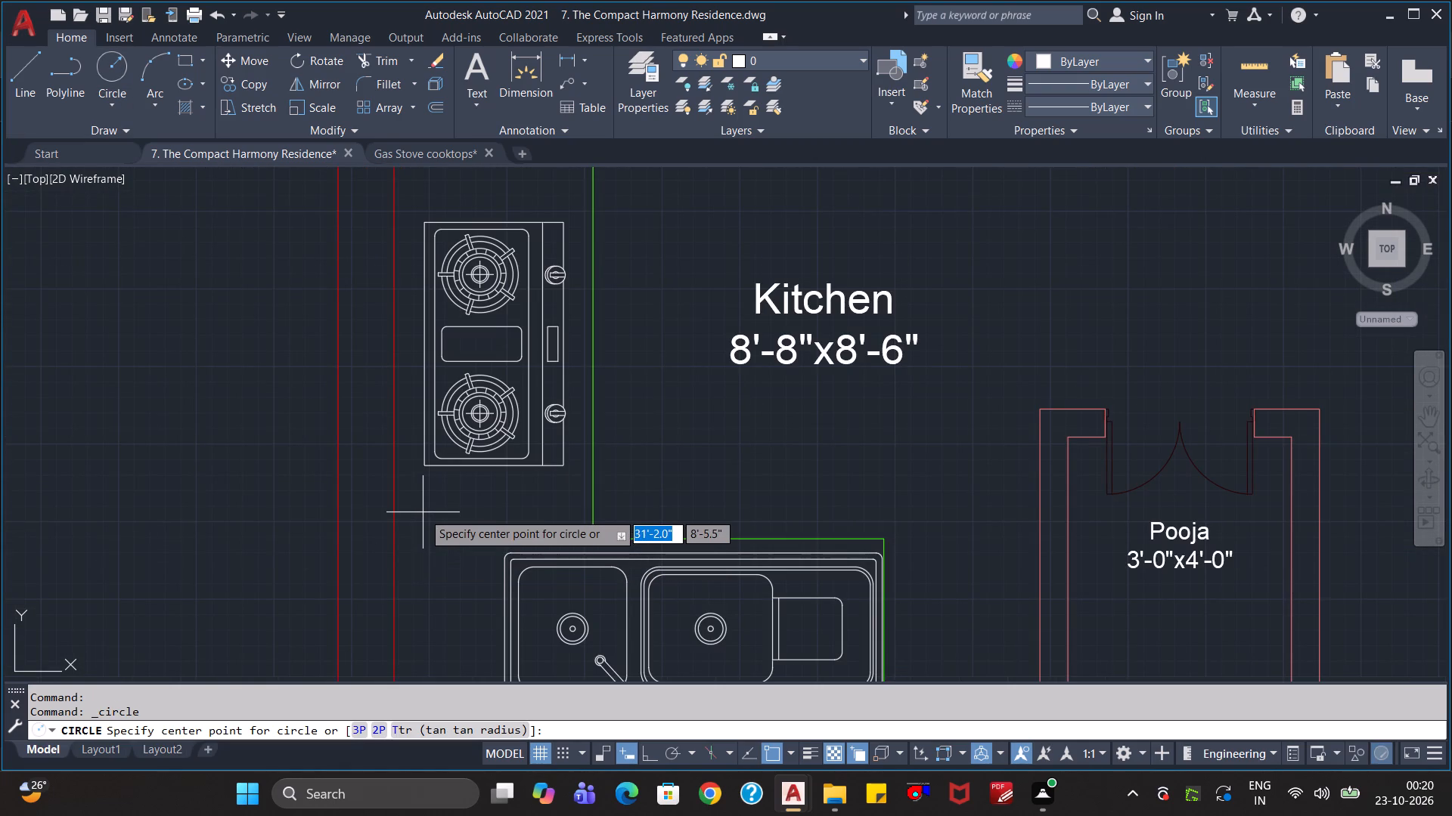
click(423, 512)
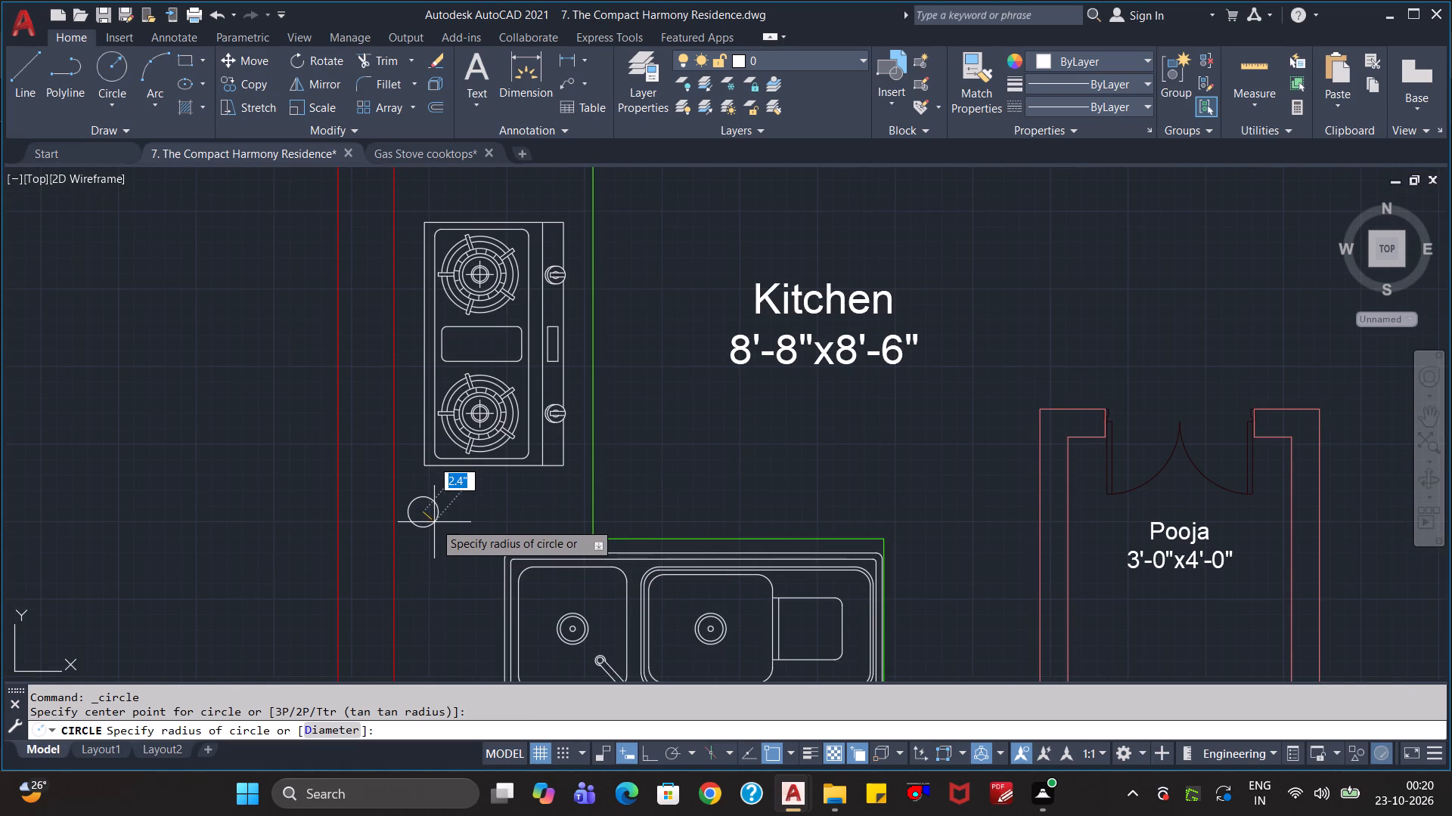
click(434, 522)
scroll(642, 586, up, 1)
scroll(642, 591, down, 2)
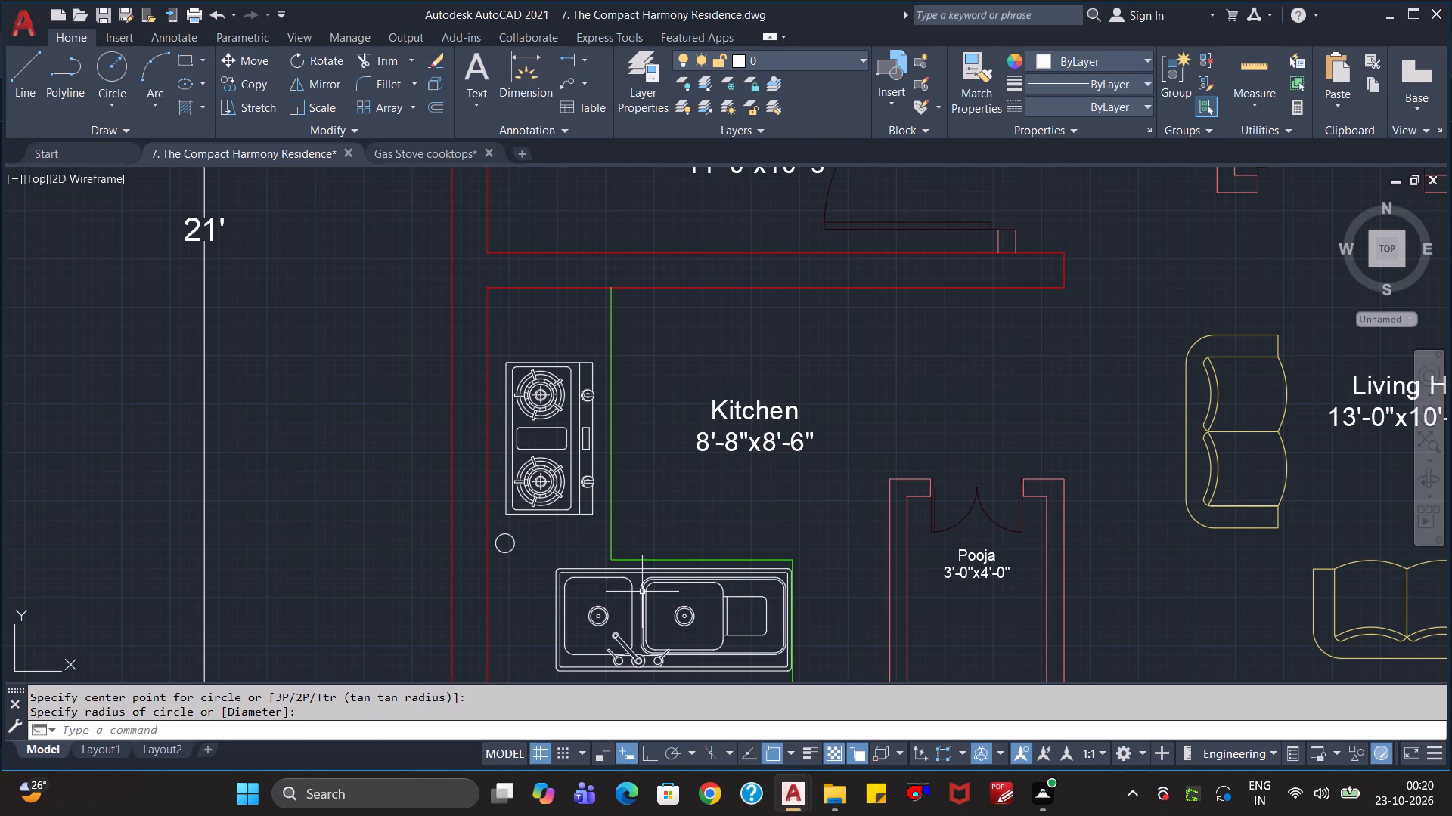
Move the small circle by its centre about 5'-0.5" at 90° into the counter corner beside the Master Bedroom wall.
scroll(642, 592, down, 1)
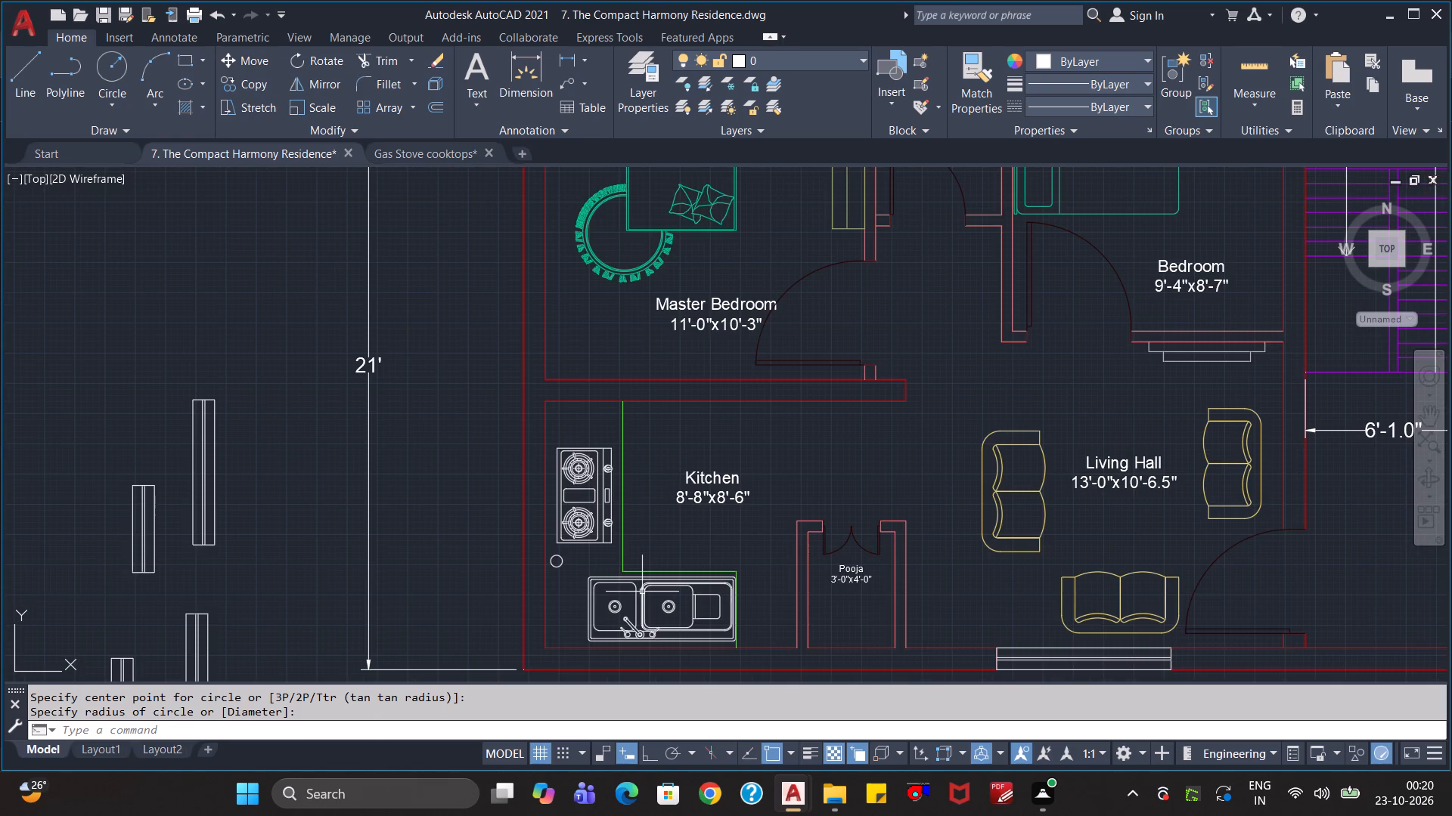
click(560, 564)
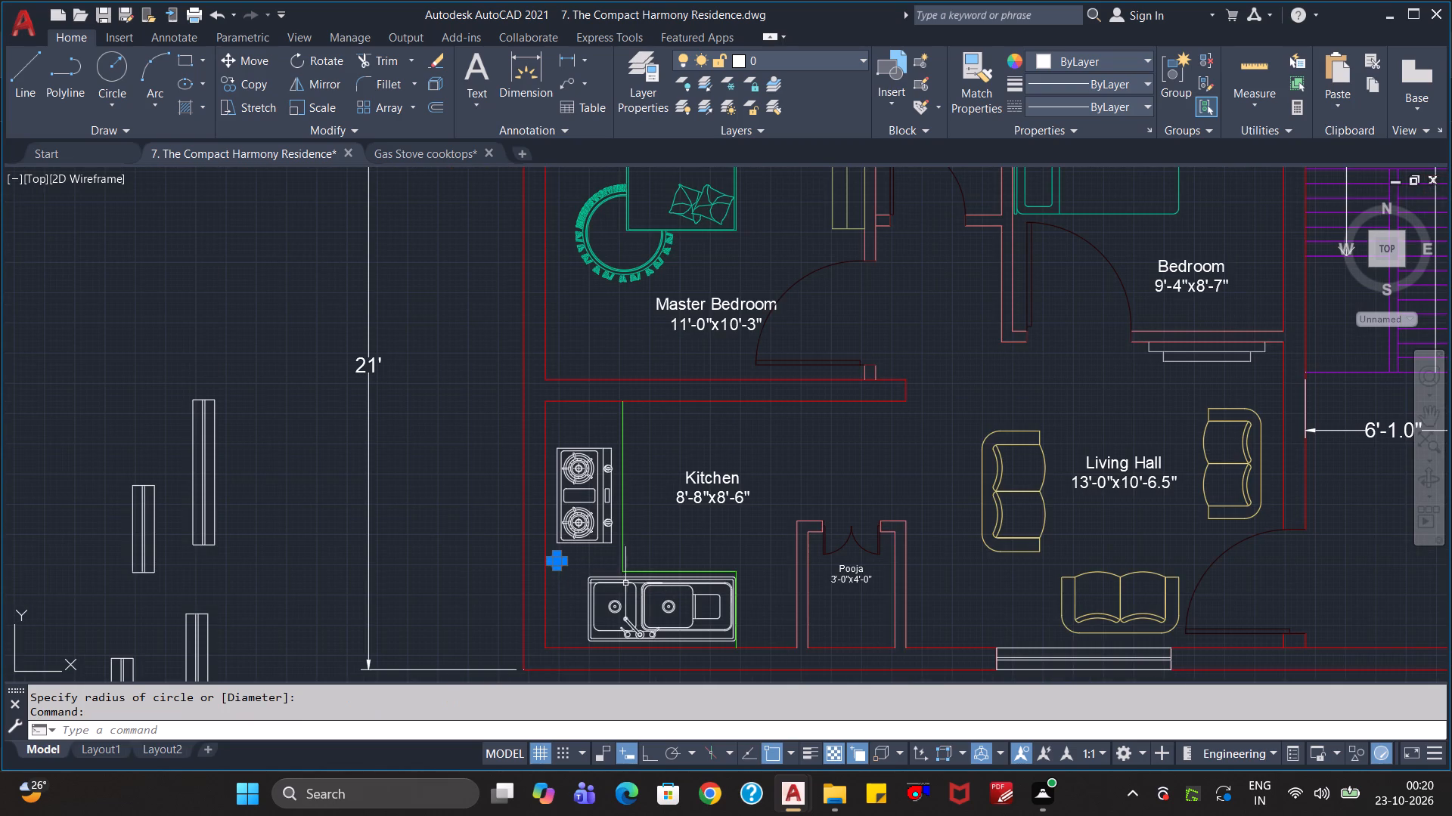
key(m)
key(Return)
scroll(554, 582, up, 3)
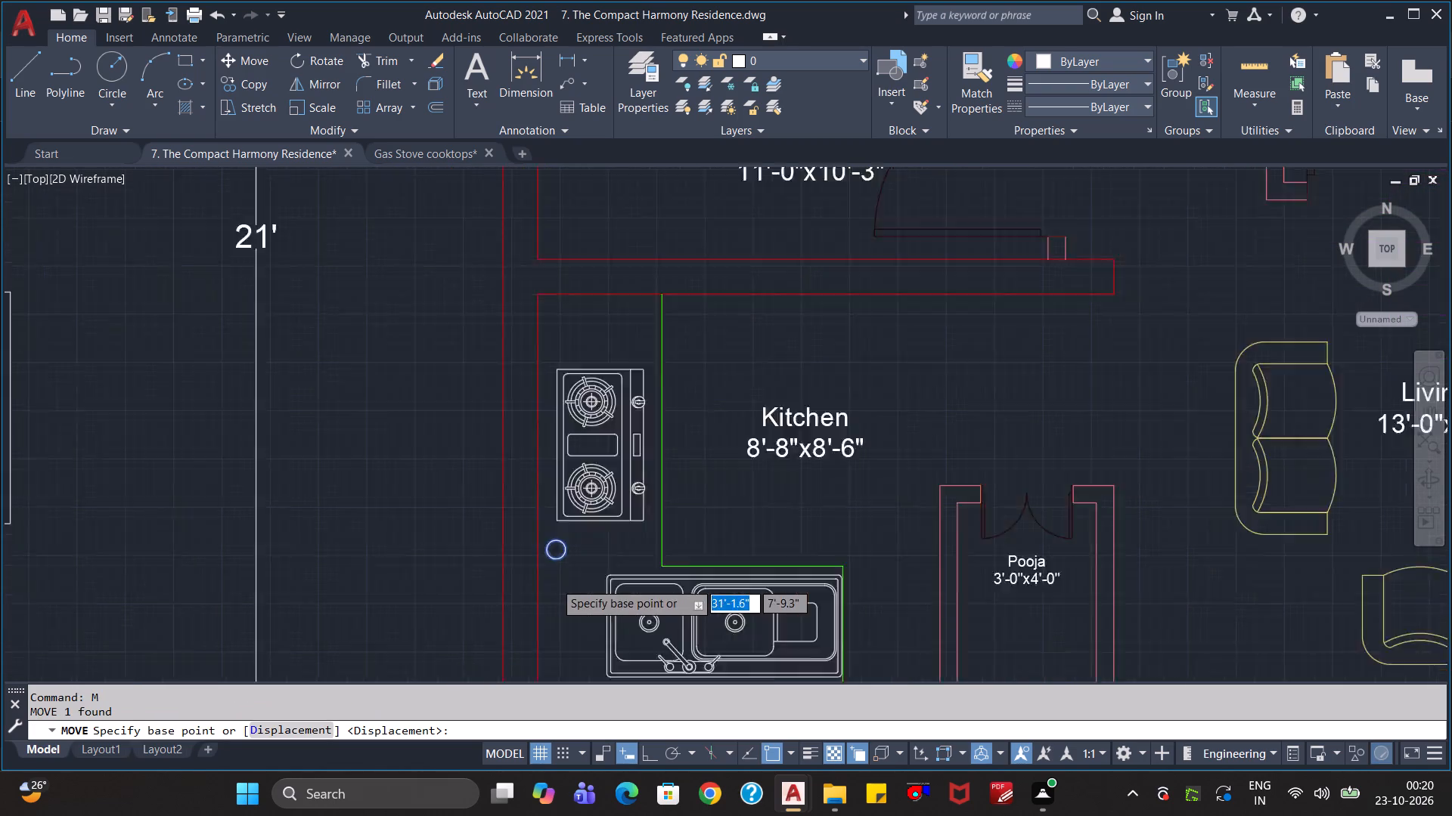
scroll(554, 582, up, 2)
scroll(560, 511, up, 2)
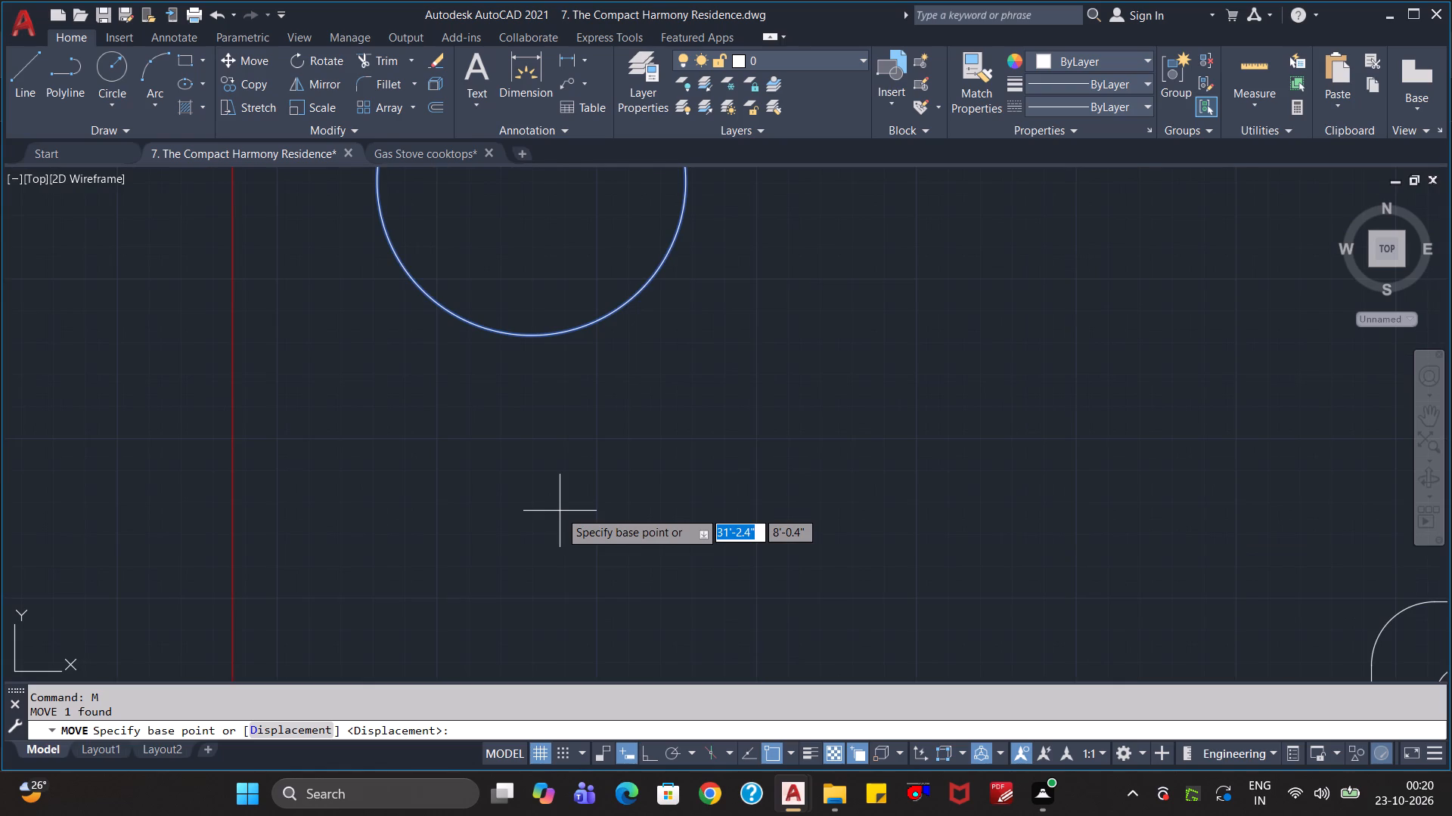
scroll(560, 512, down, 2)
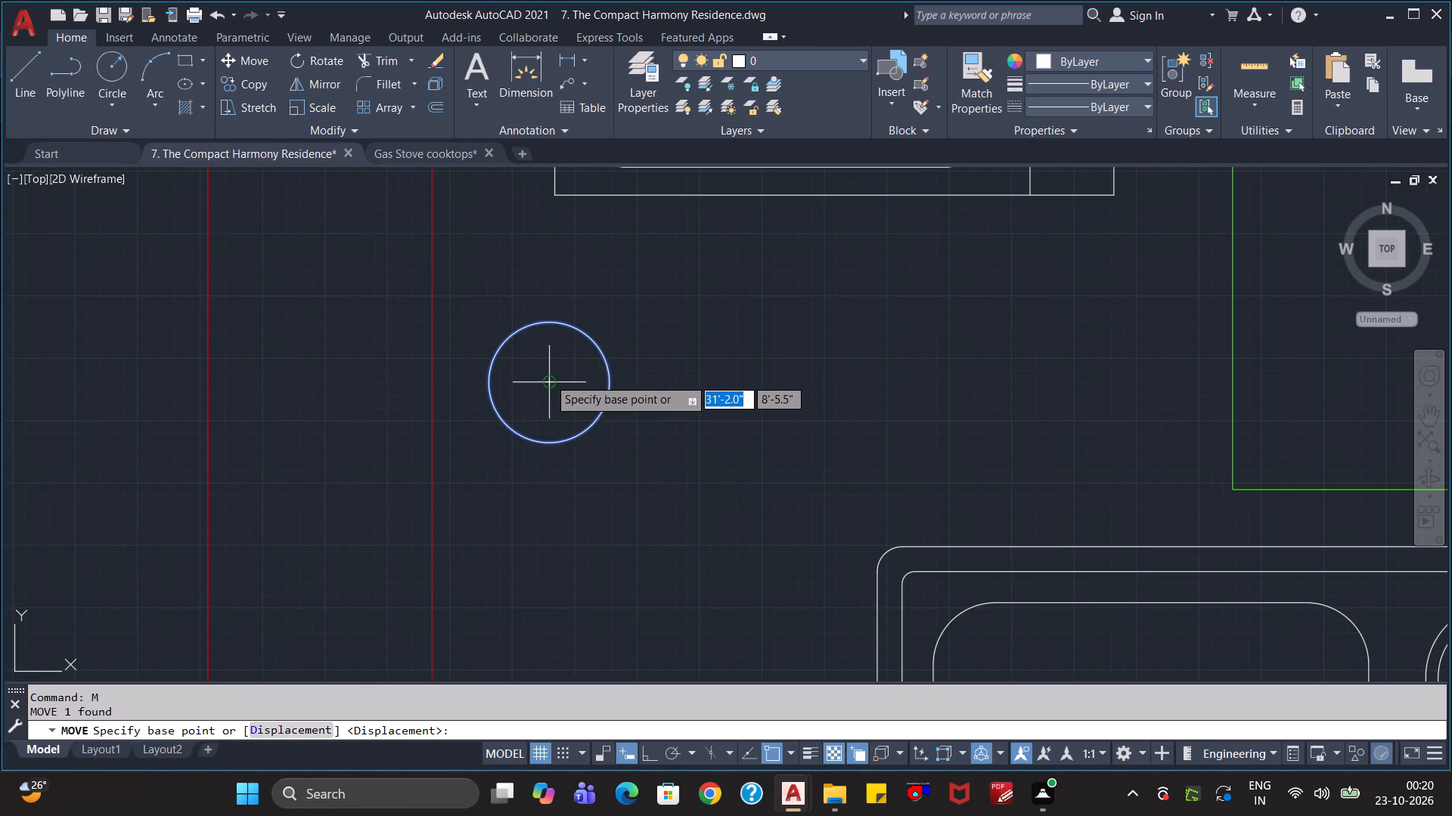
click(548, 387)
scroll(591, 436, down, 3)
middle_drag(594, 326, 594, 703)
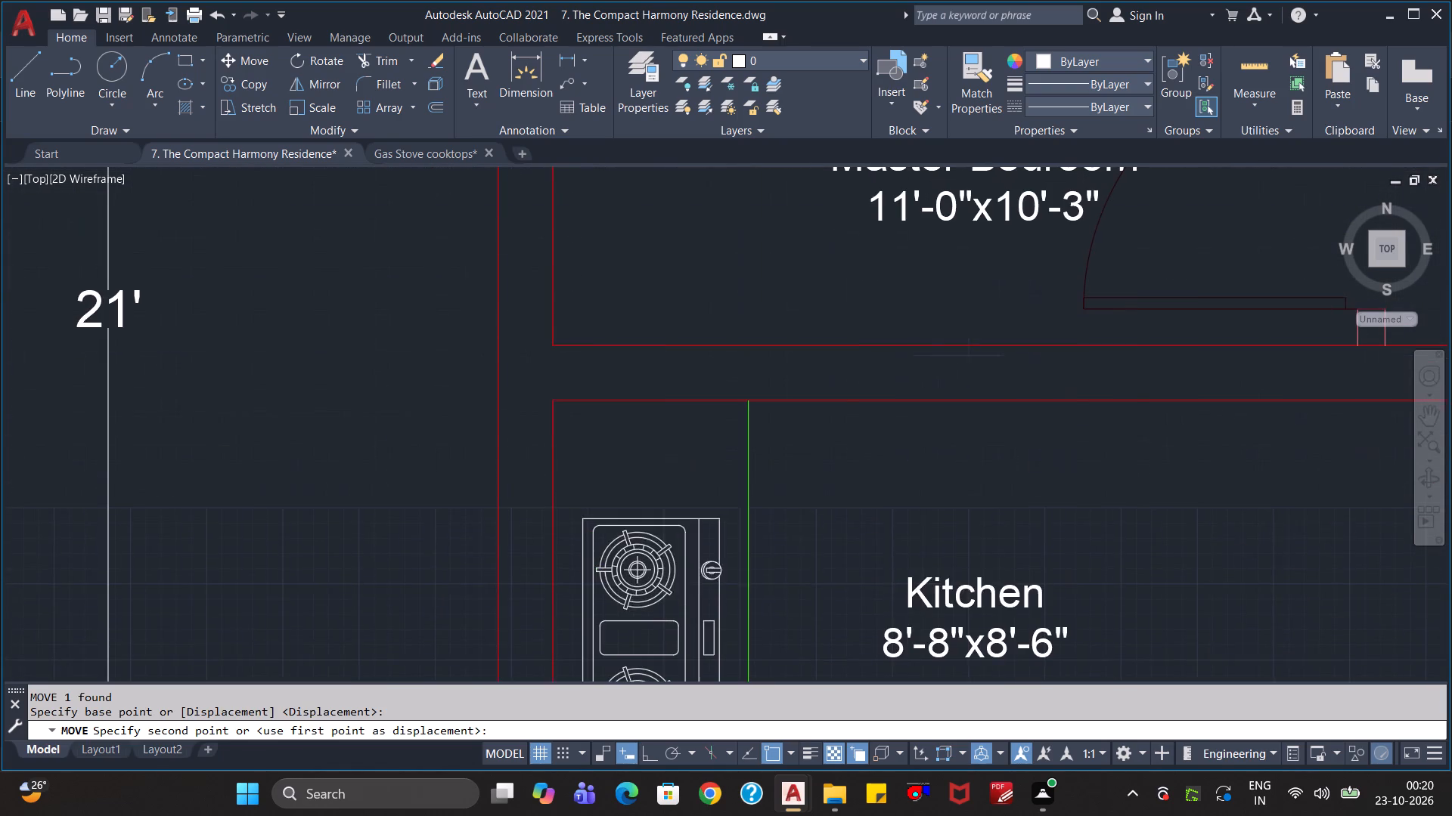
click(584, 434)
scroll(682, 488, down, 2)
key(Escape)
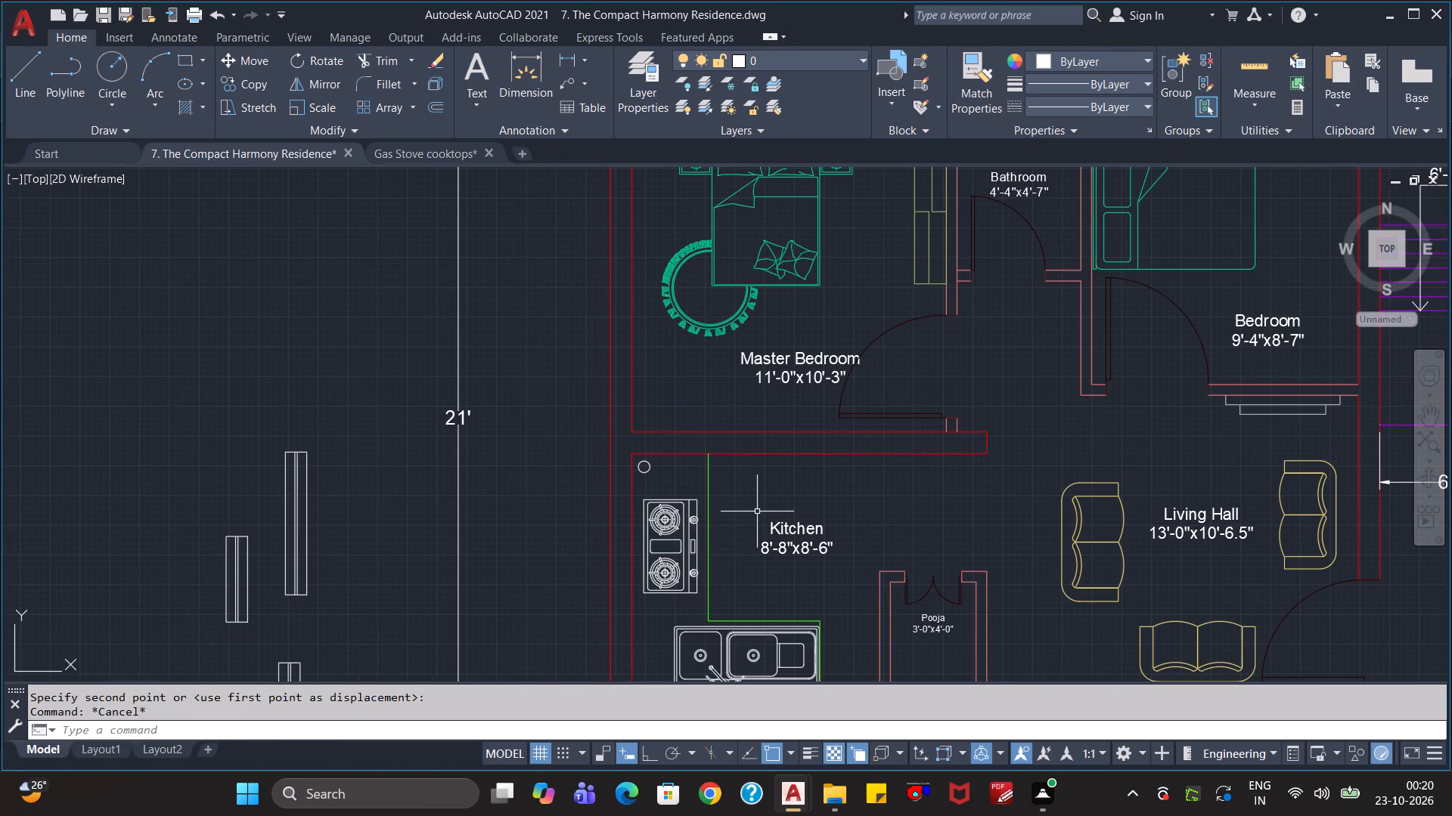
key(Escape)
Save the Compact Harmony Residence drawing.
scroll(773, 527, down, 1)
middle_drag(783, 571, 635, 530)
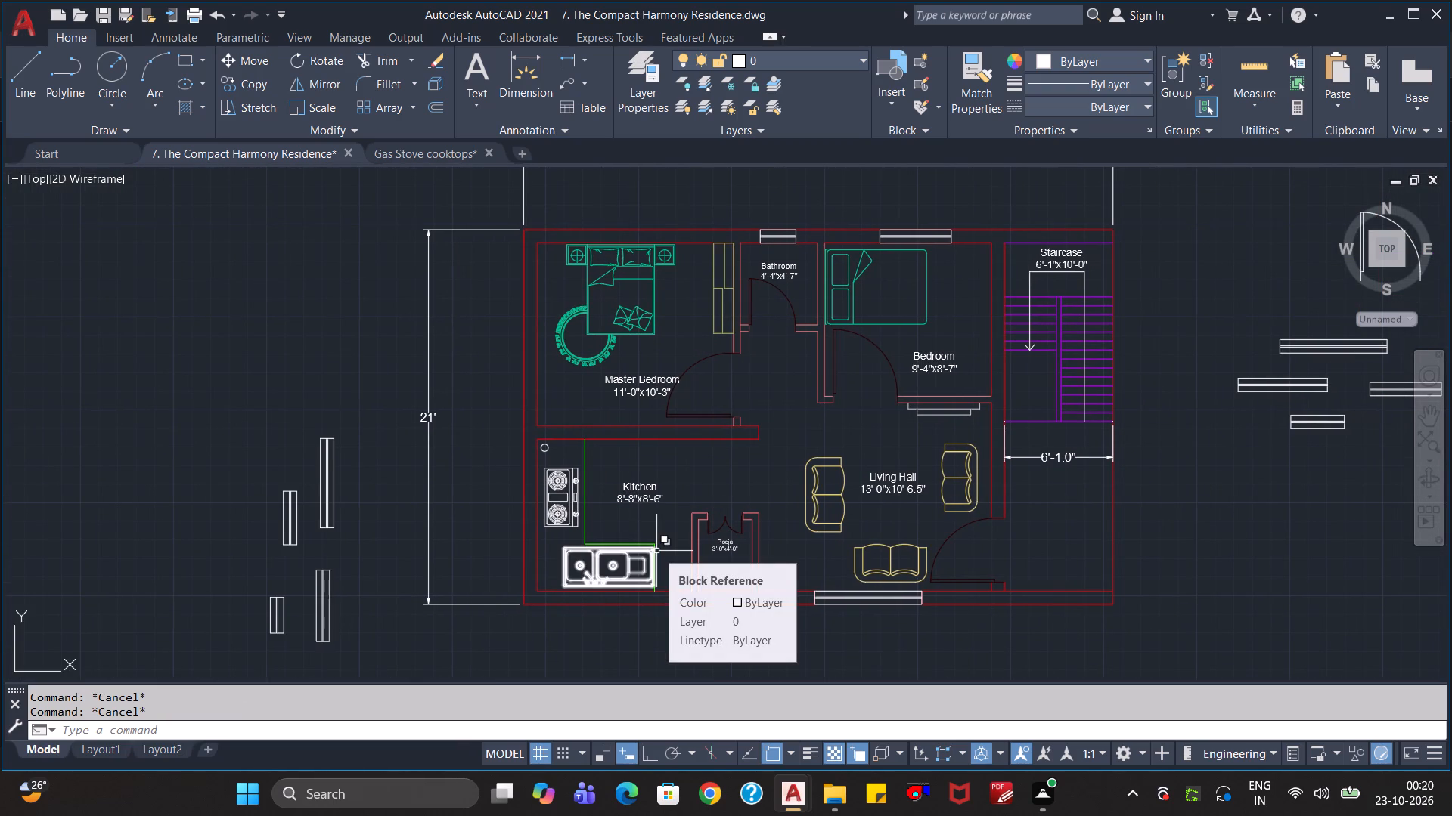
key(ctrl+s)
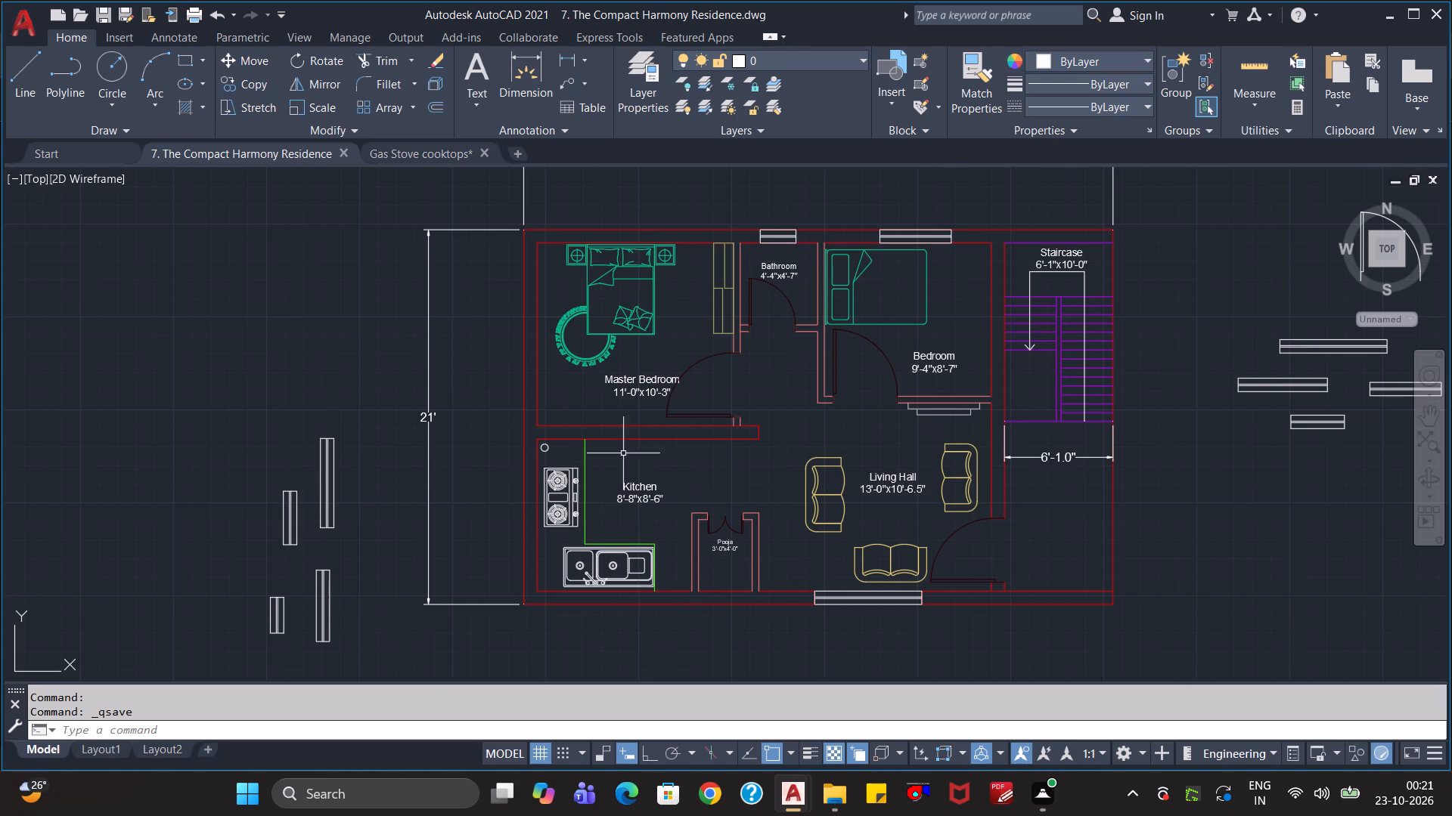
Assign the small circle, Gas Stove block, sink block and adjoining counter lines to the Kitchen Appliances layer.
scroll(628, 451, up, 1)
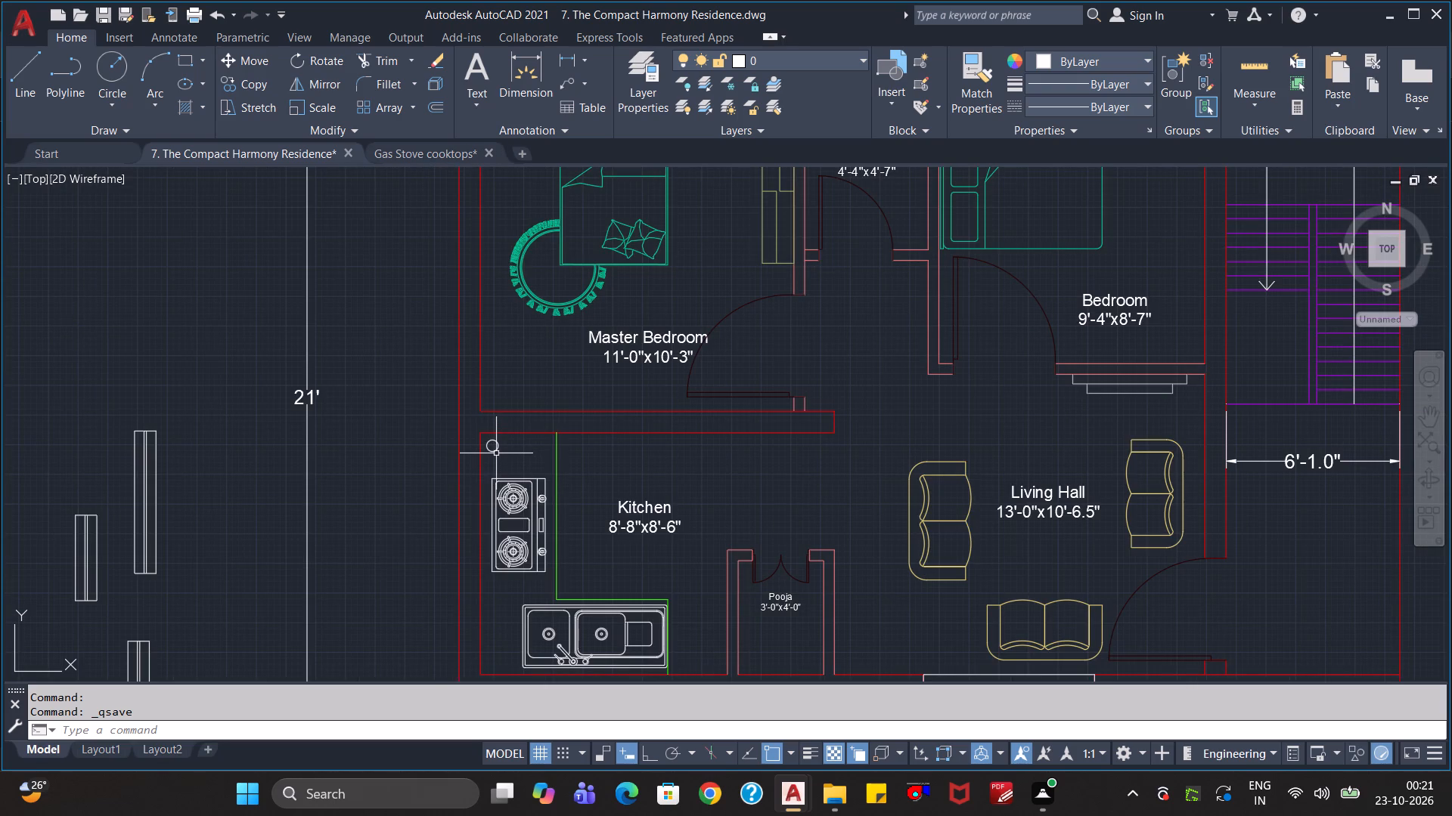
click(496, 450)
click(588, 468)
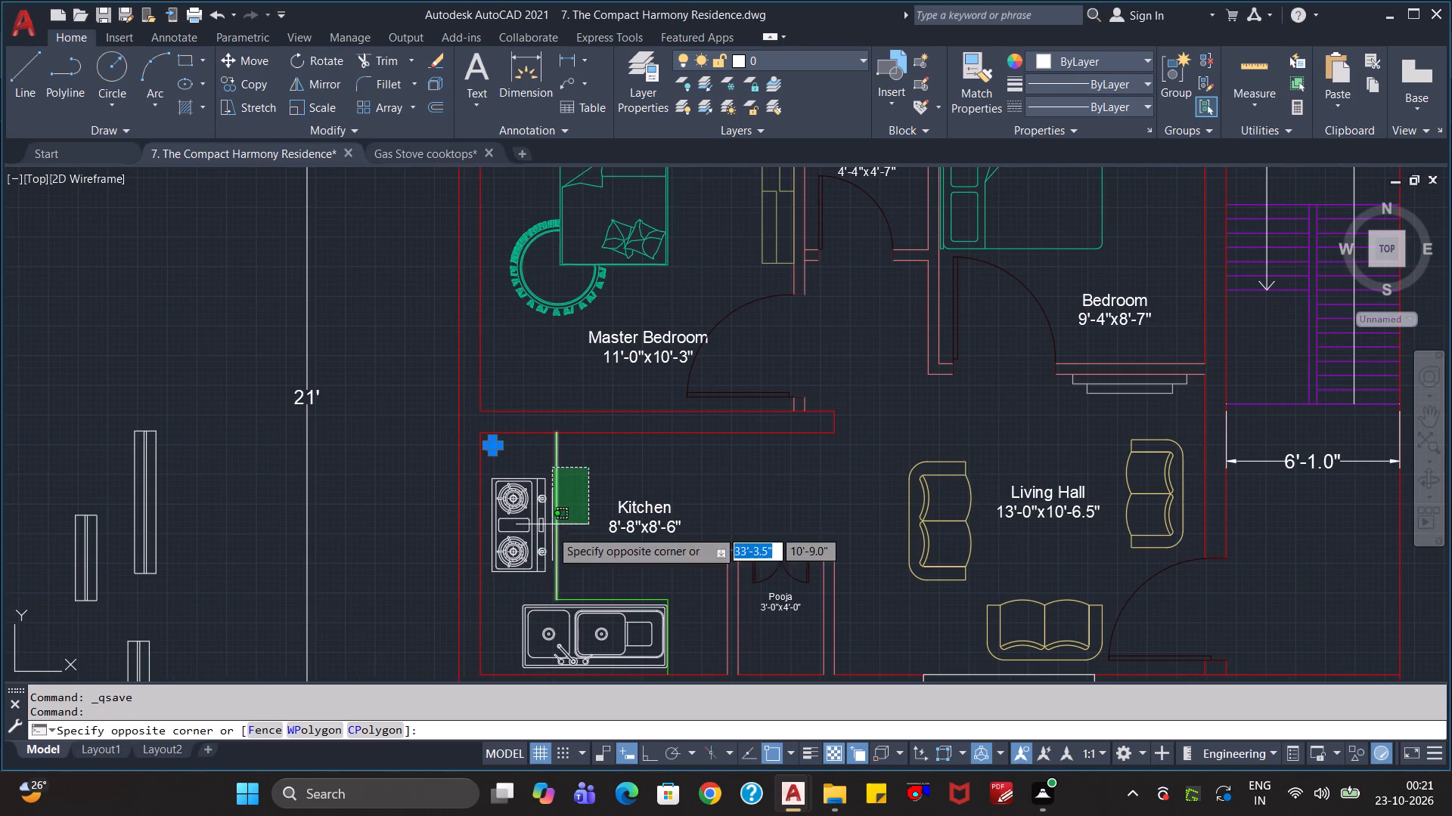
click(529, 648)
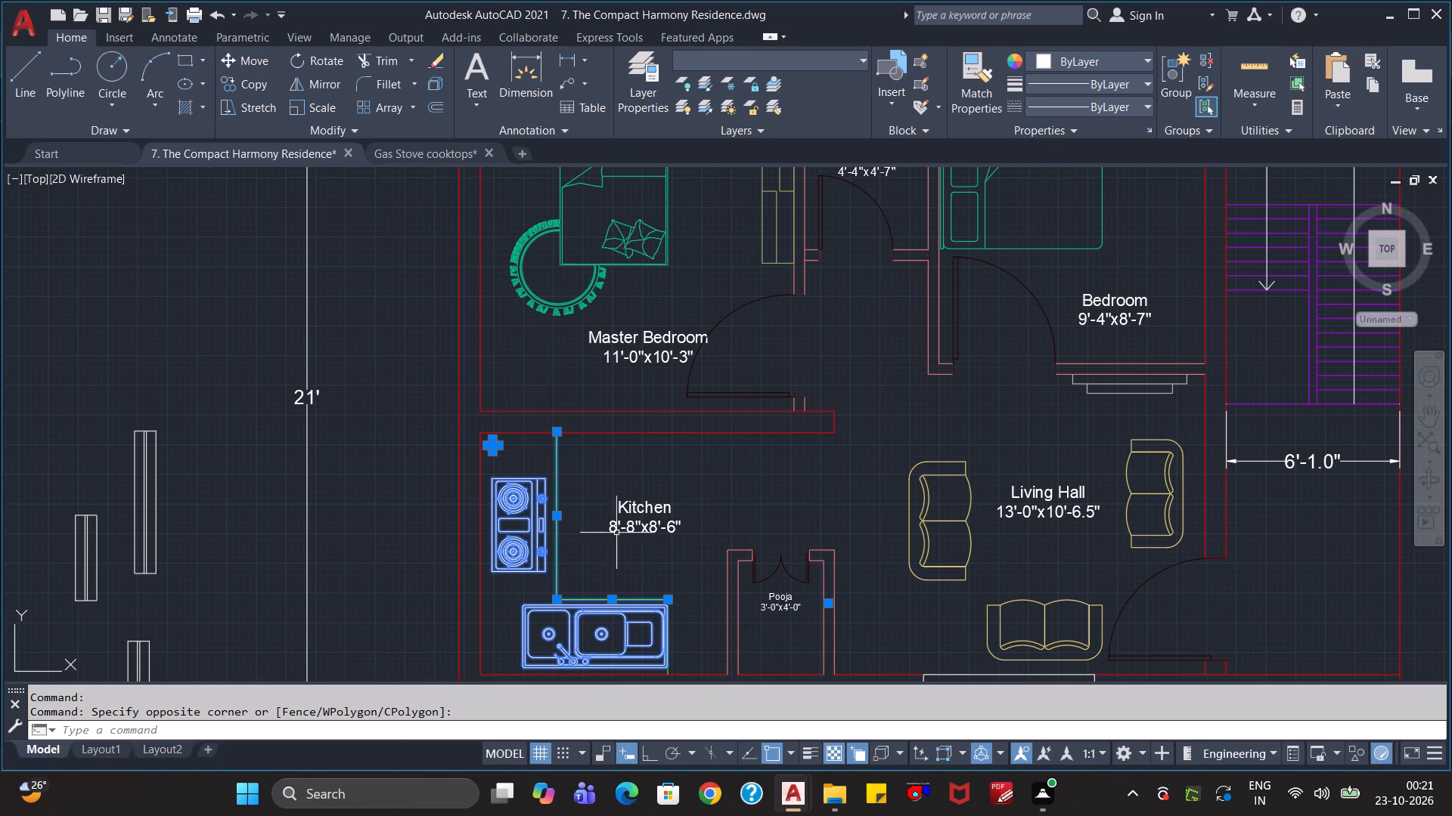
click(788, 63)
click(796, 216)
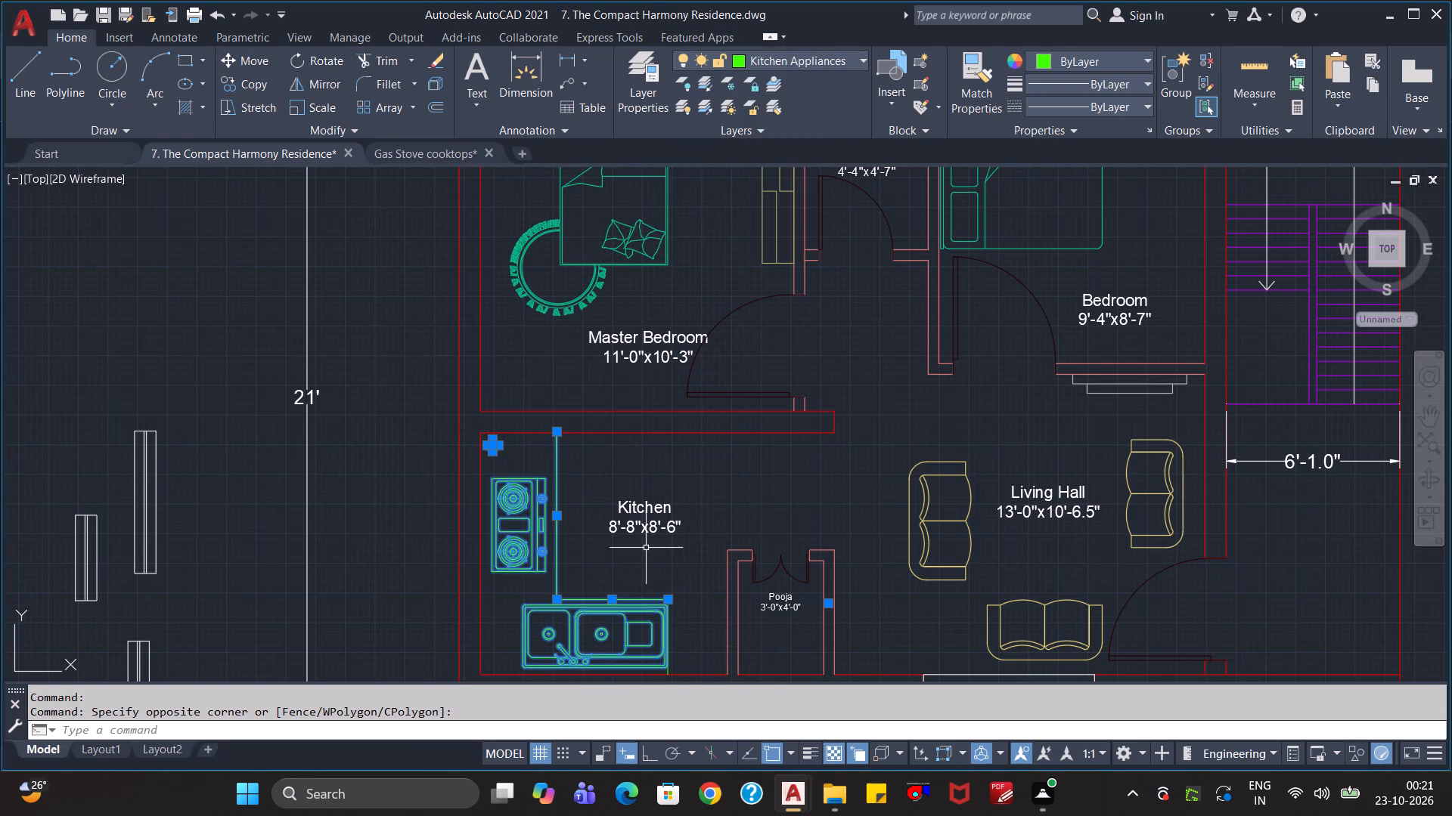
key(Escape)
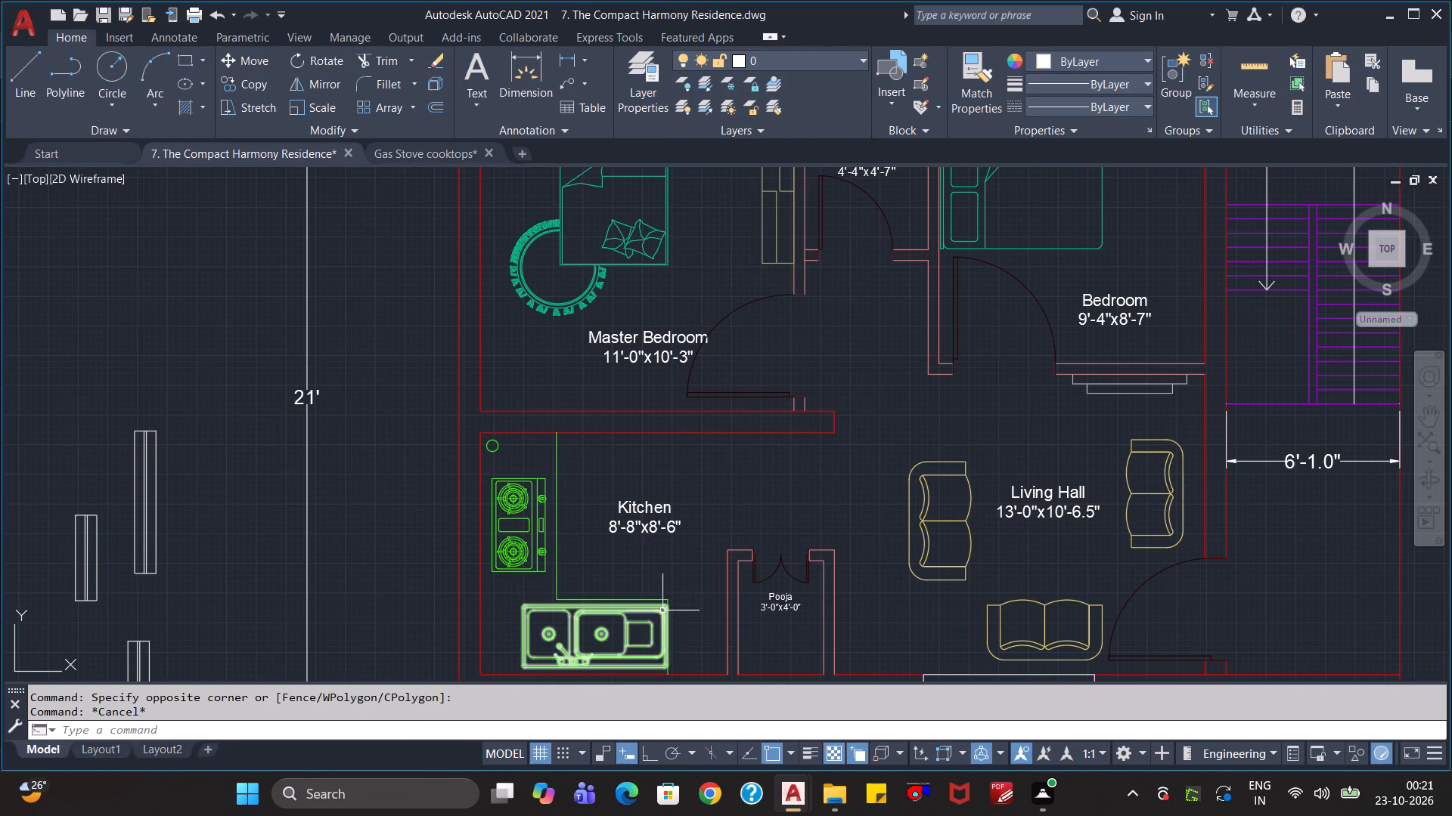
scroll(662, 611, down, 1)
key(Escape)
key(Escape)
key(Escape)
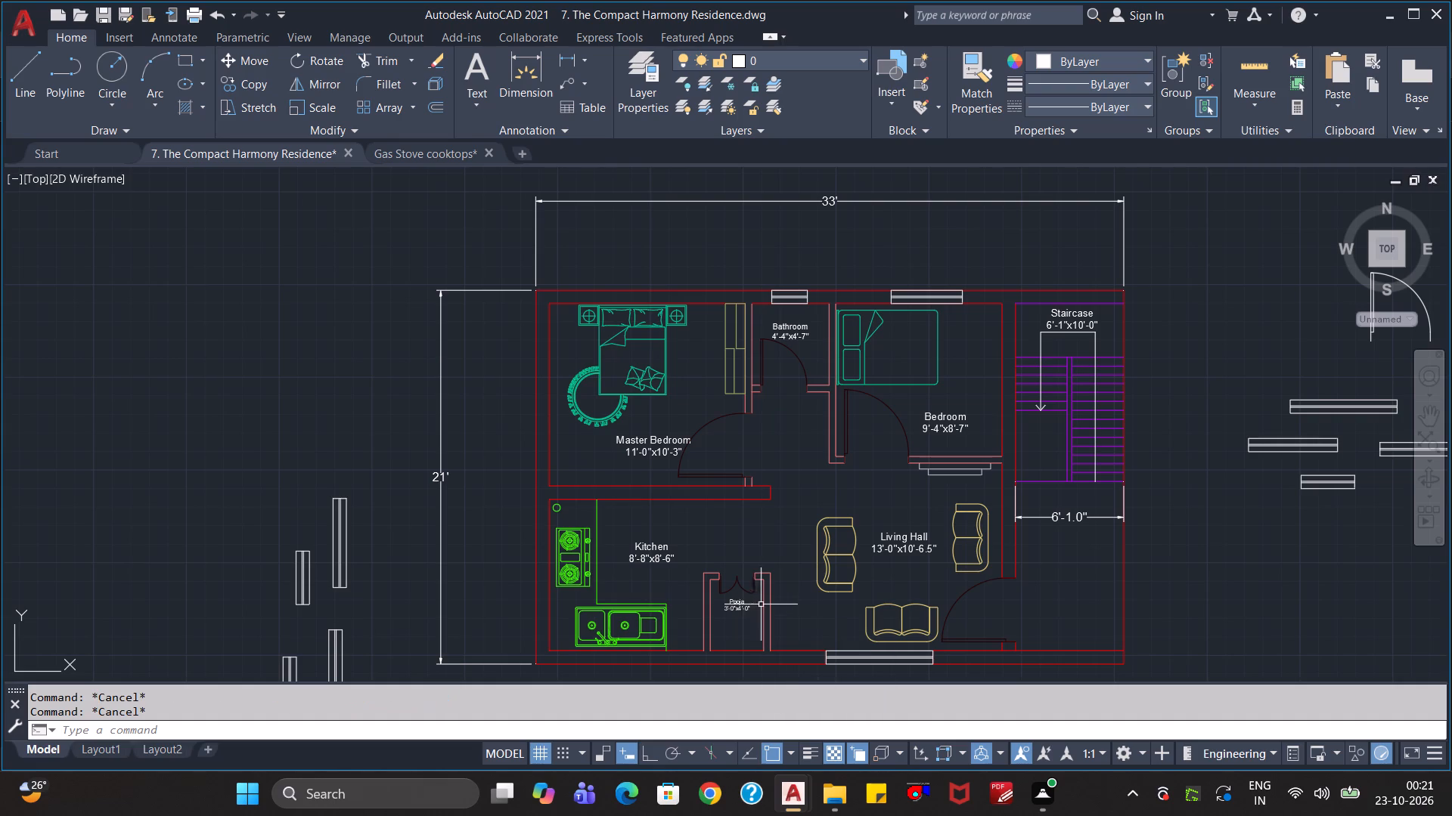
Reassign the three Kitchen counter edge lines beside the stove and around the sink to layer 0.
scroll(616, 595, up, 3)
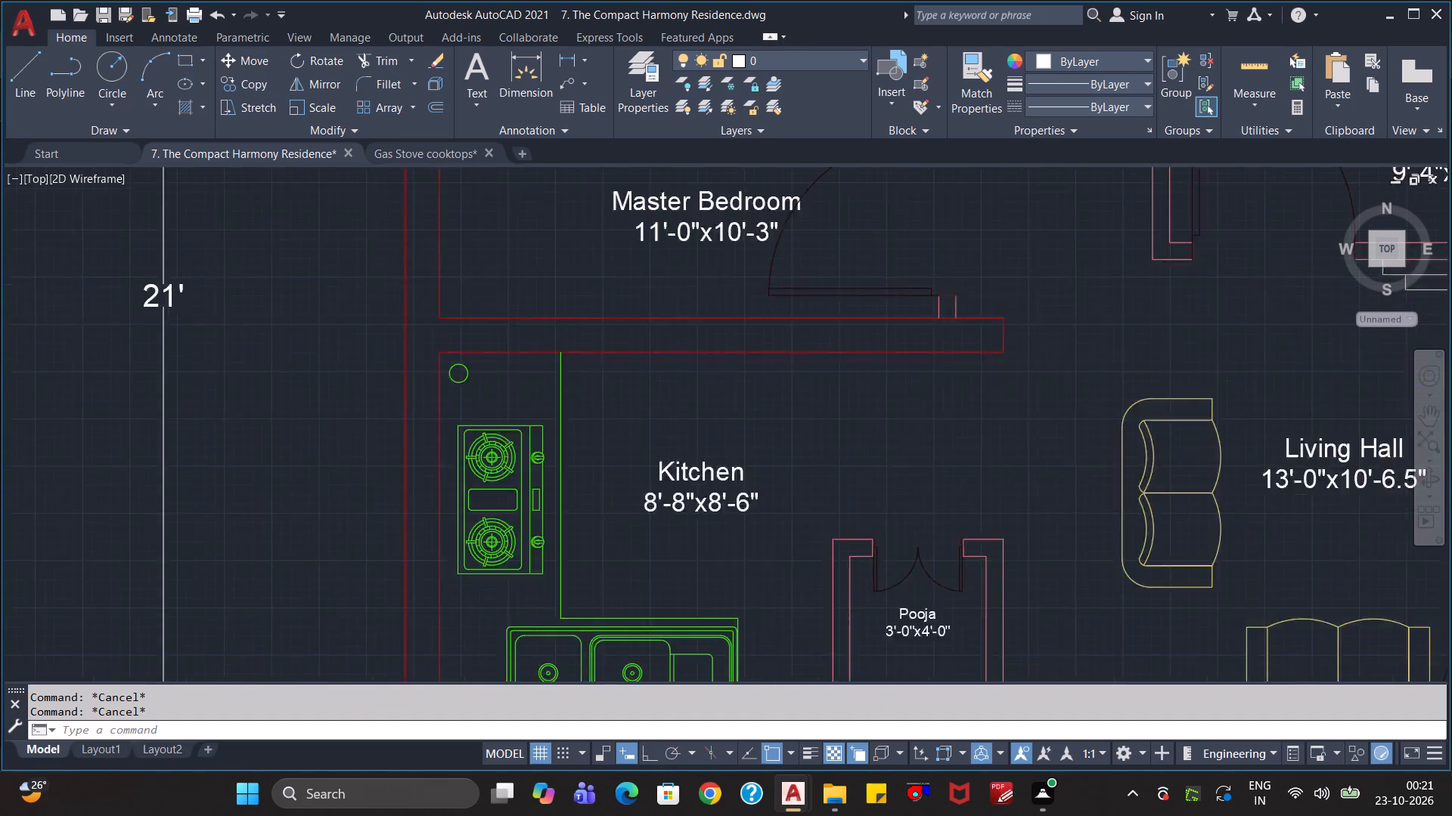
click(526, 539)
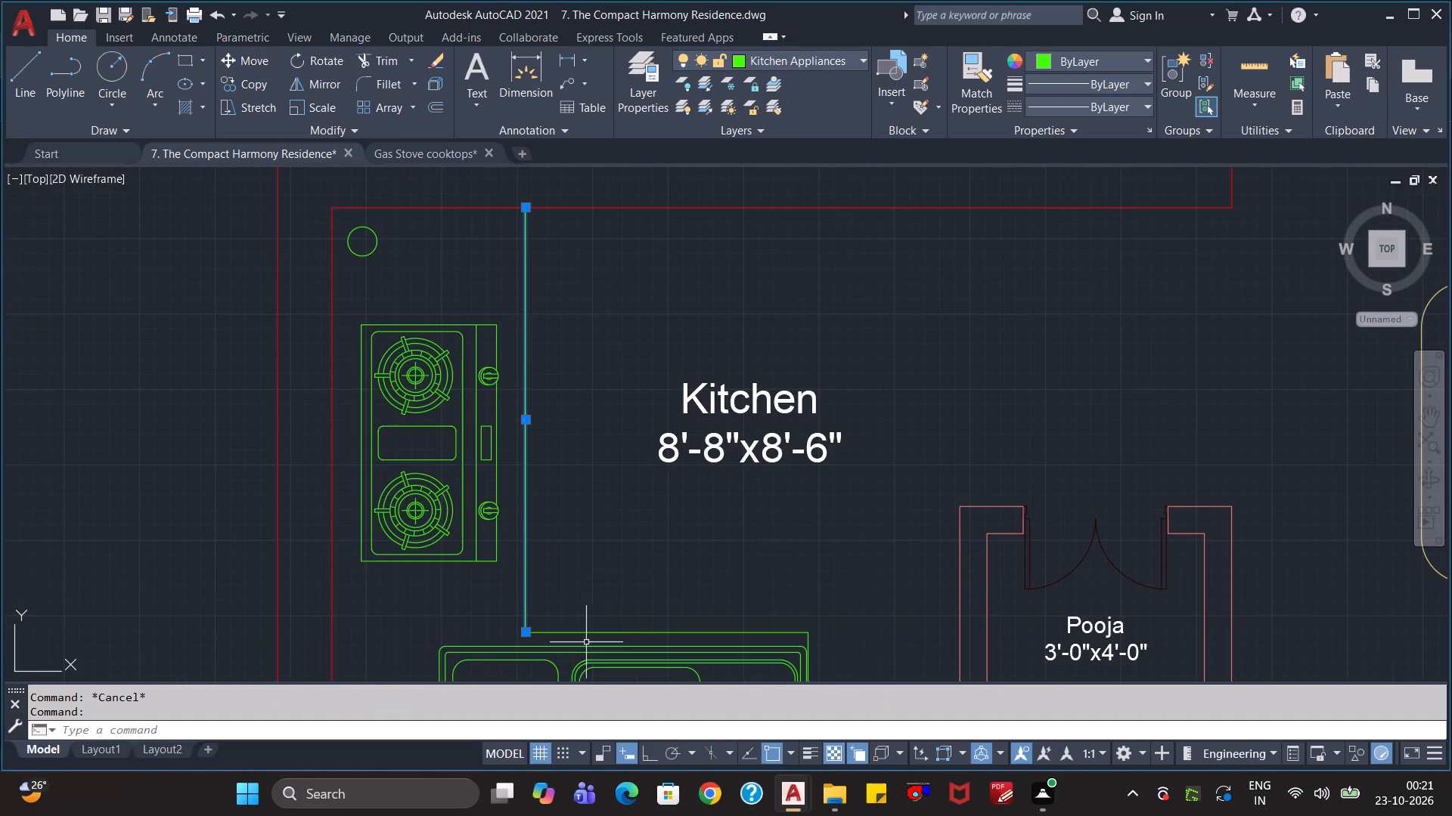
click(589, 633)
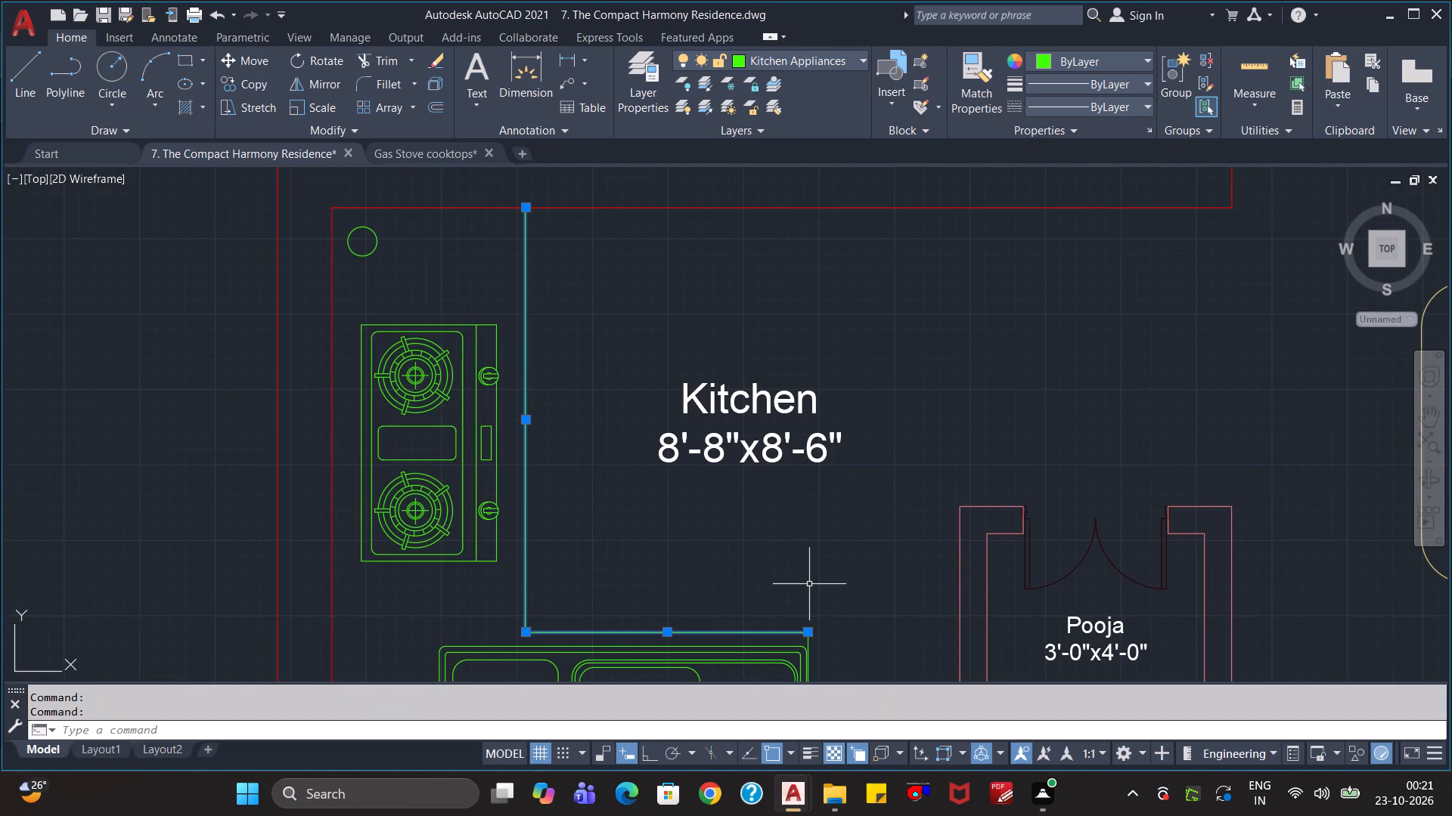
middle_drag(811, 583, 728, 464)
scroll(726, 509, up, 4)
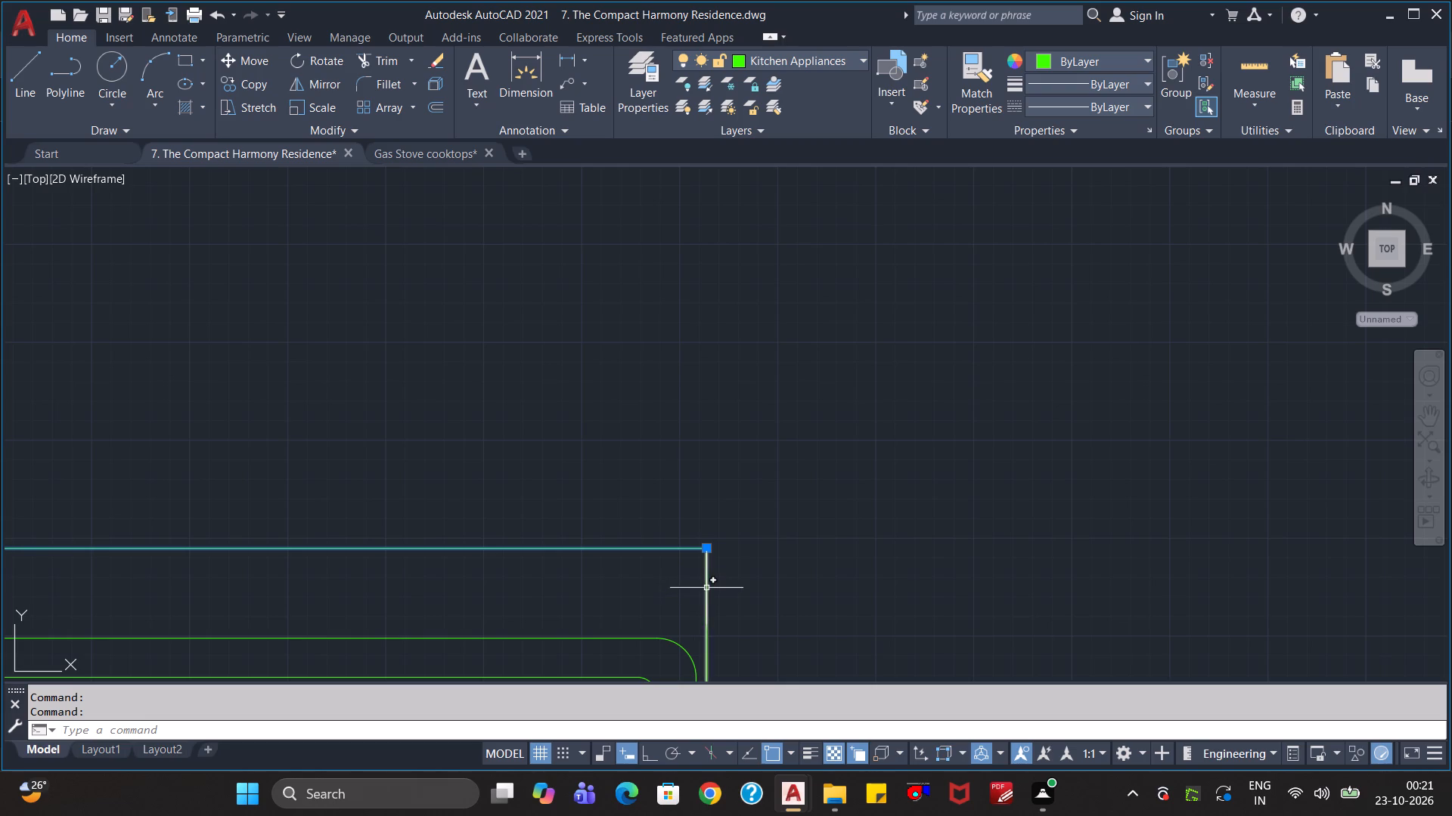
click(708, 586)
scroll(780, 515, down, 3)
click(761, 54)
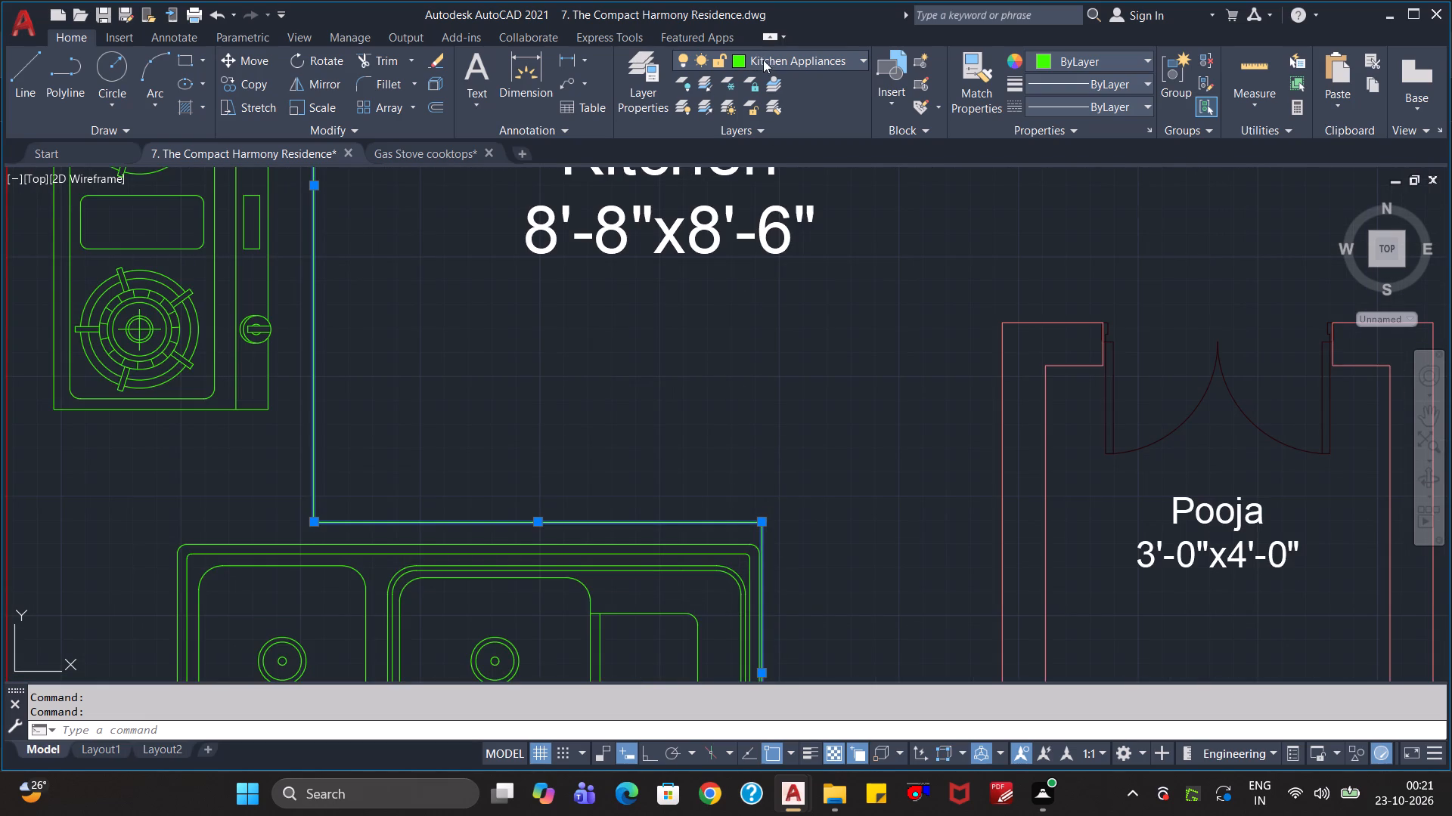
click(763, 81)
key(Escape)
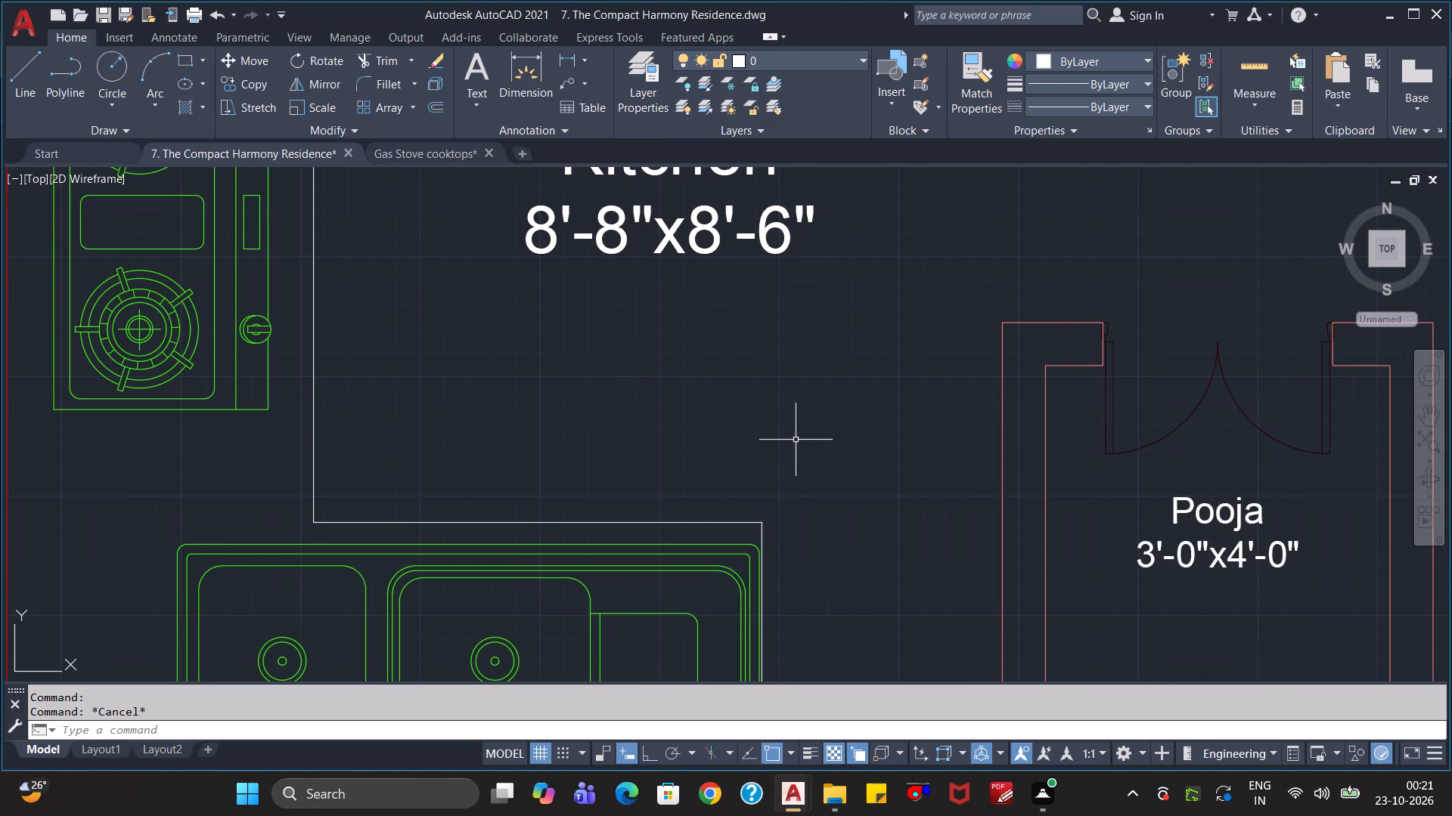
key(Escape)
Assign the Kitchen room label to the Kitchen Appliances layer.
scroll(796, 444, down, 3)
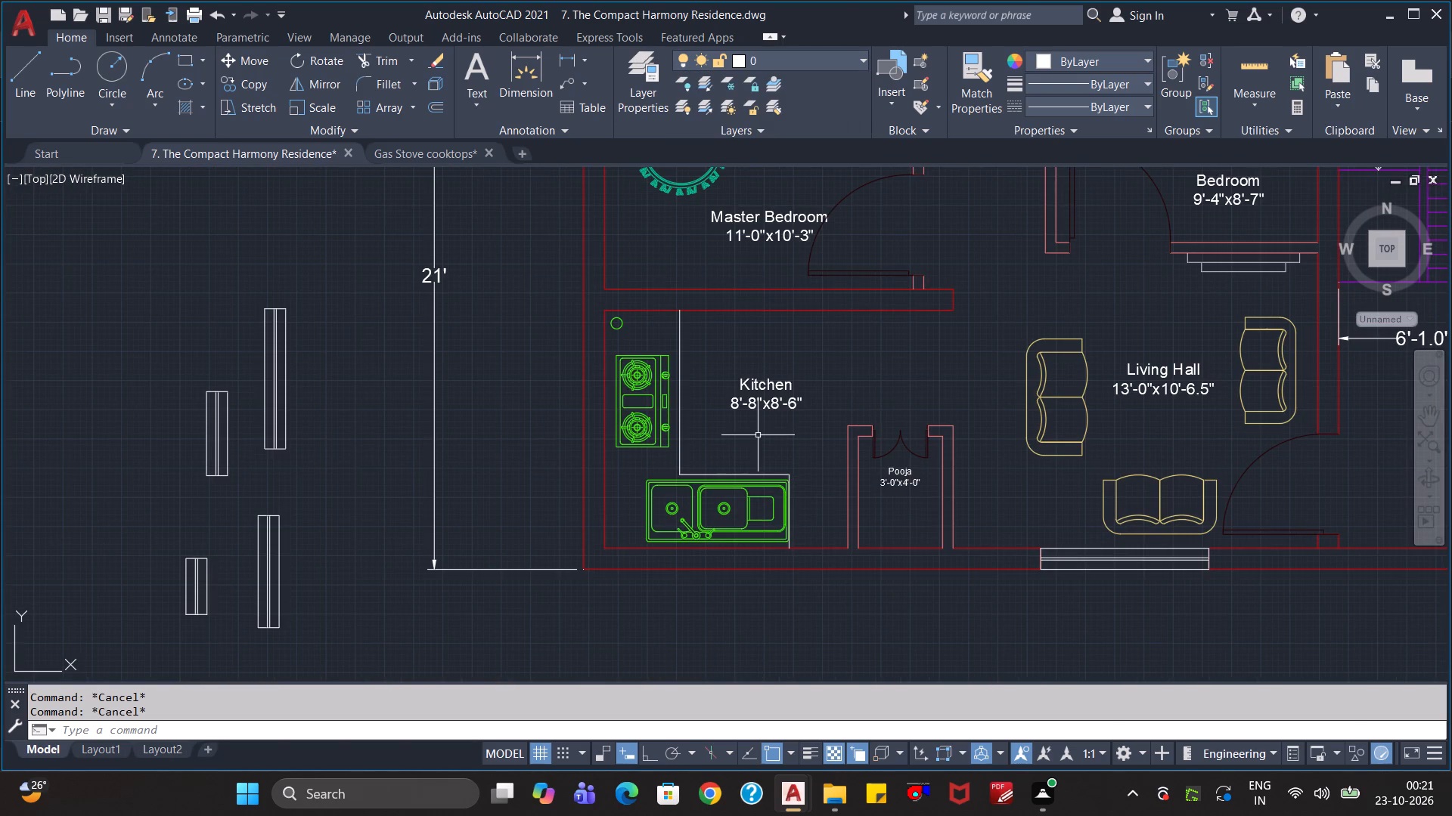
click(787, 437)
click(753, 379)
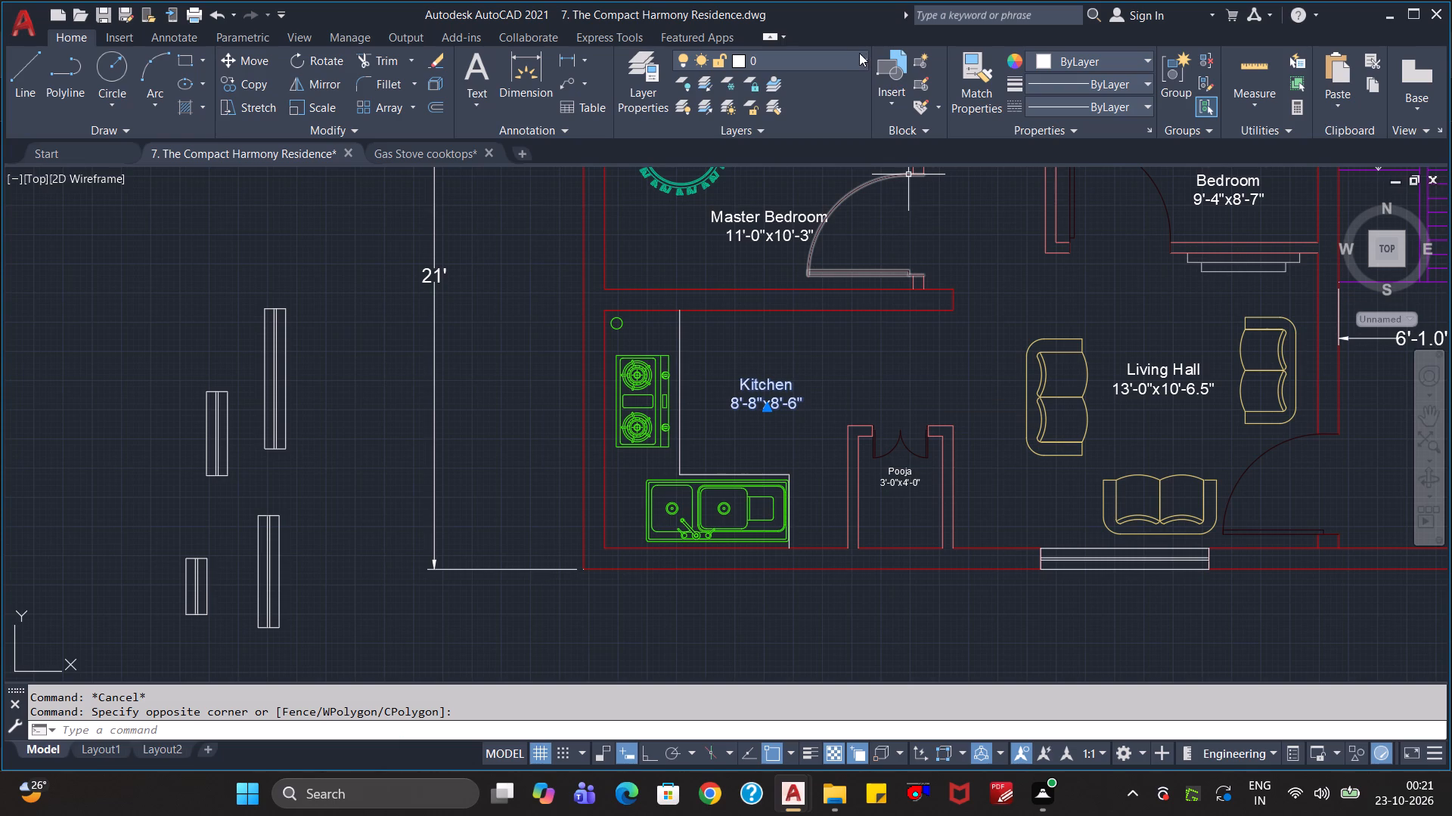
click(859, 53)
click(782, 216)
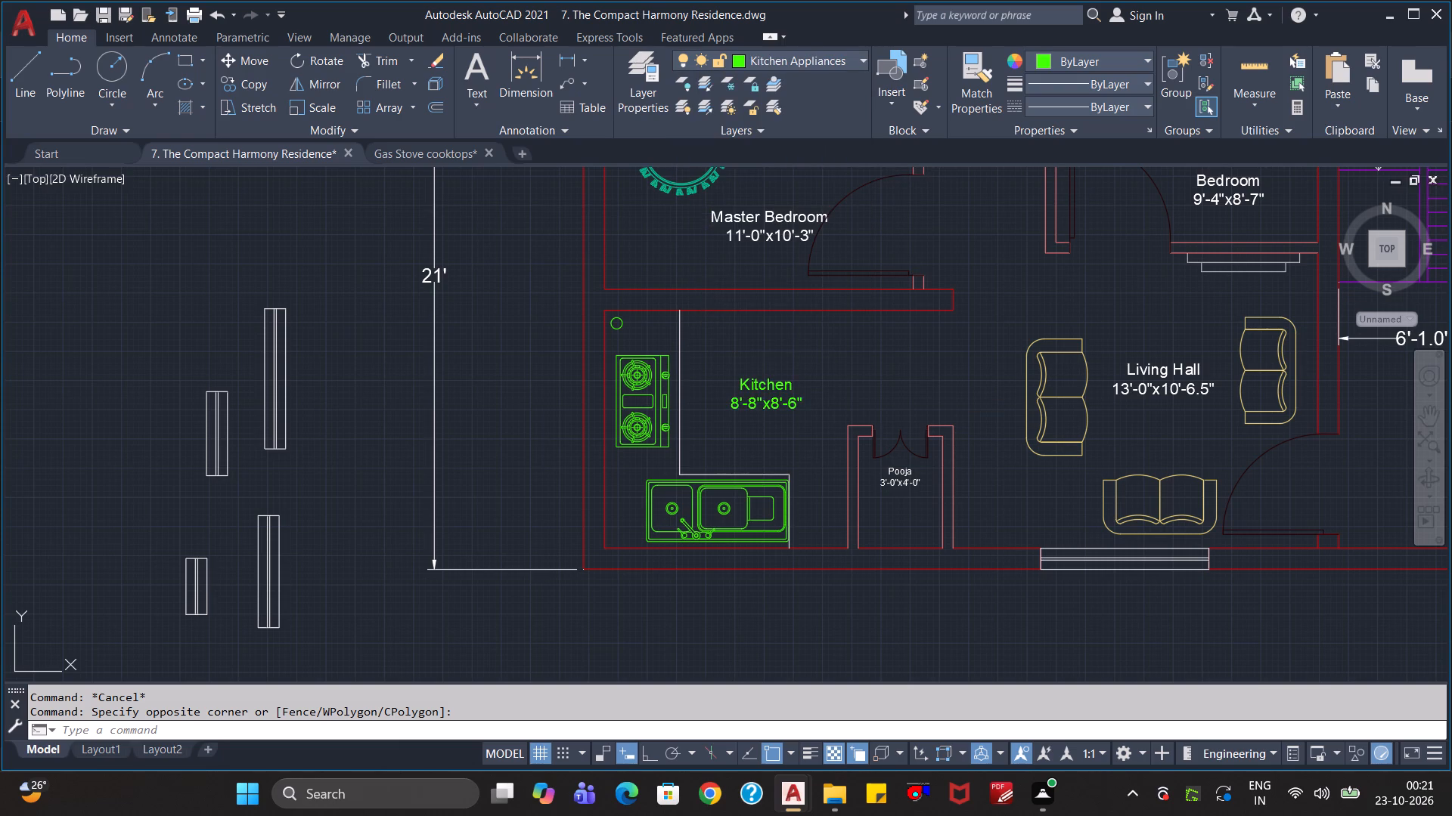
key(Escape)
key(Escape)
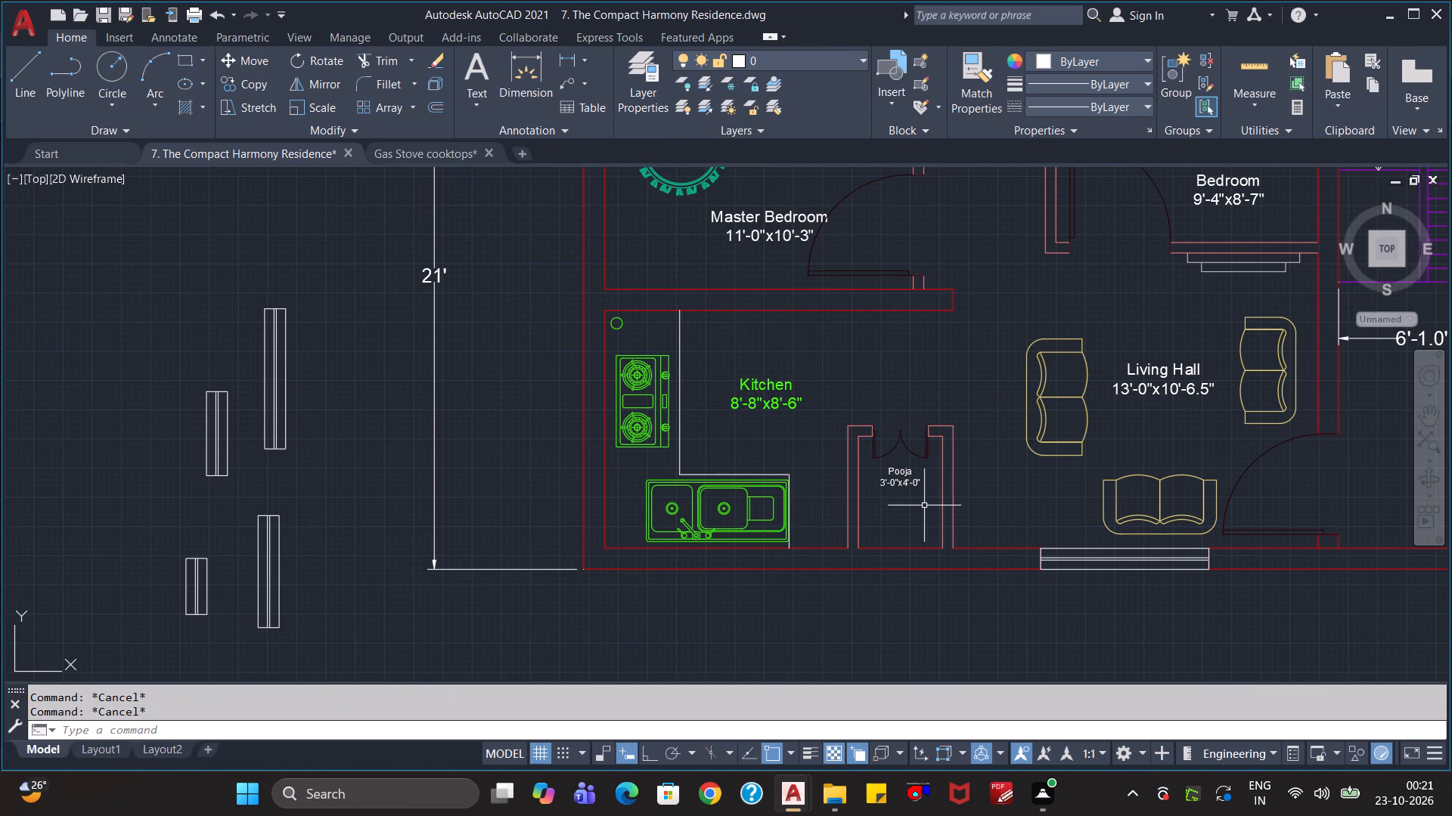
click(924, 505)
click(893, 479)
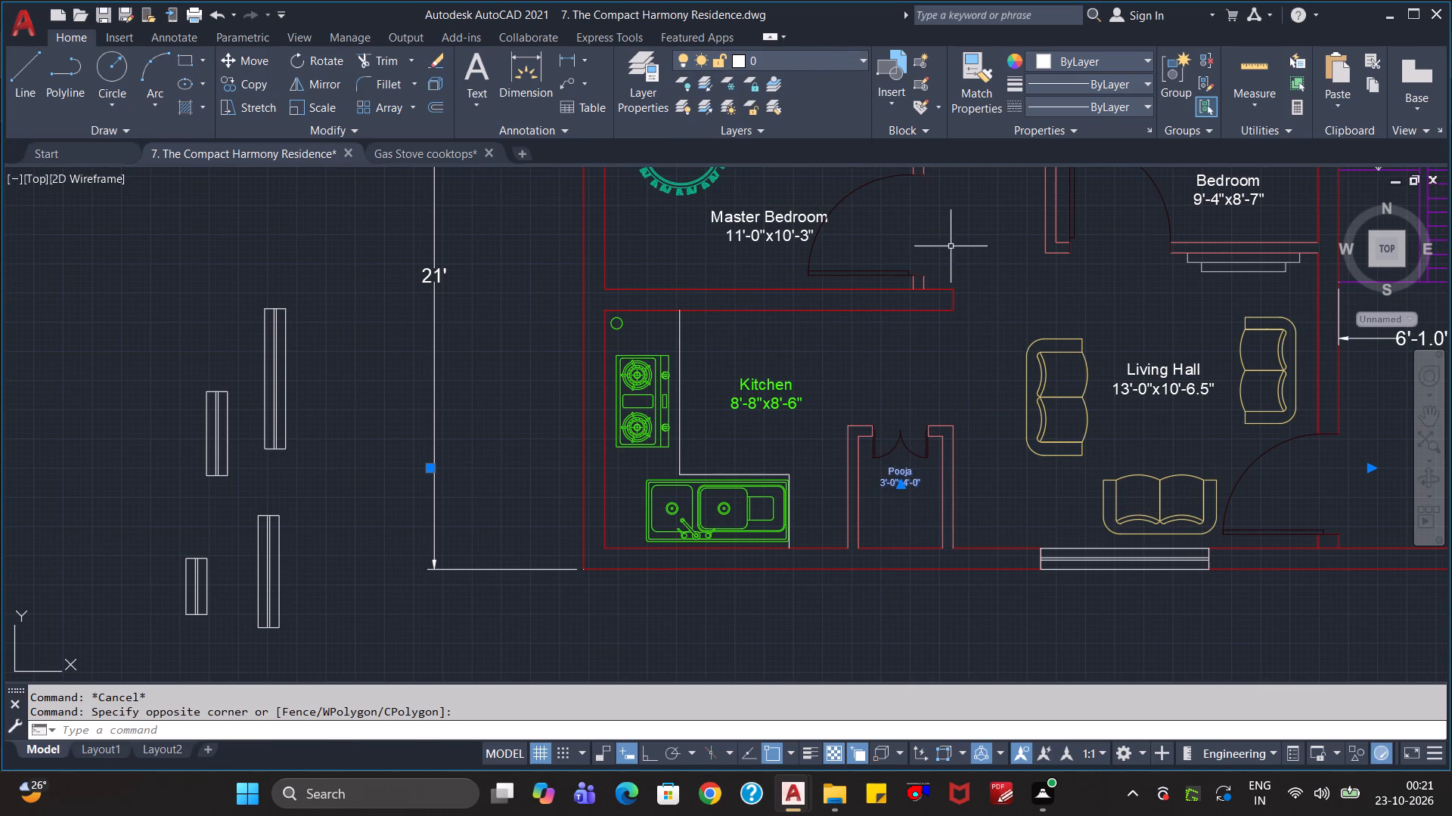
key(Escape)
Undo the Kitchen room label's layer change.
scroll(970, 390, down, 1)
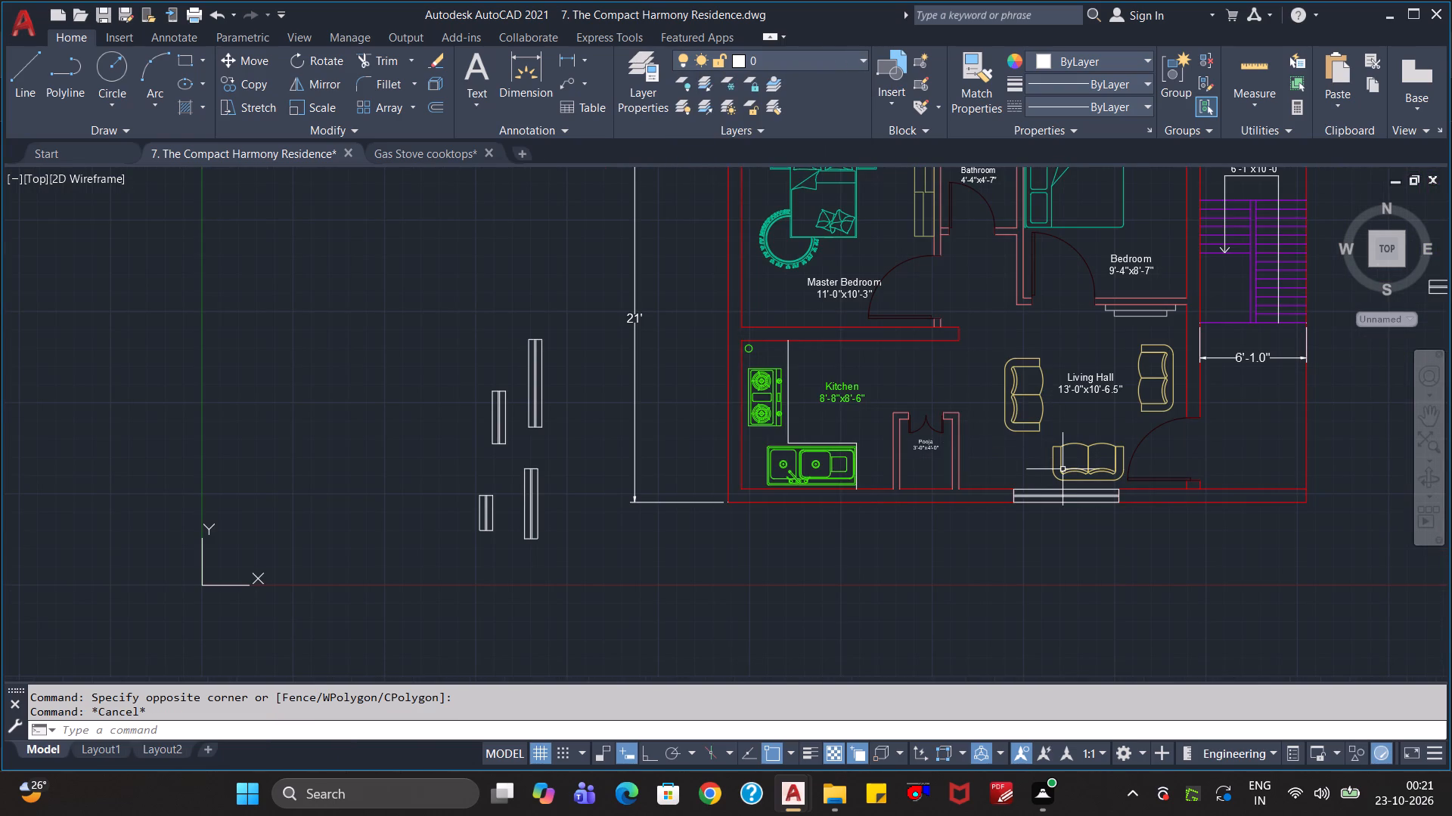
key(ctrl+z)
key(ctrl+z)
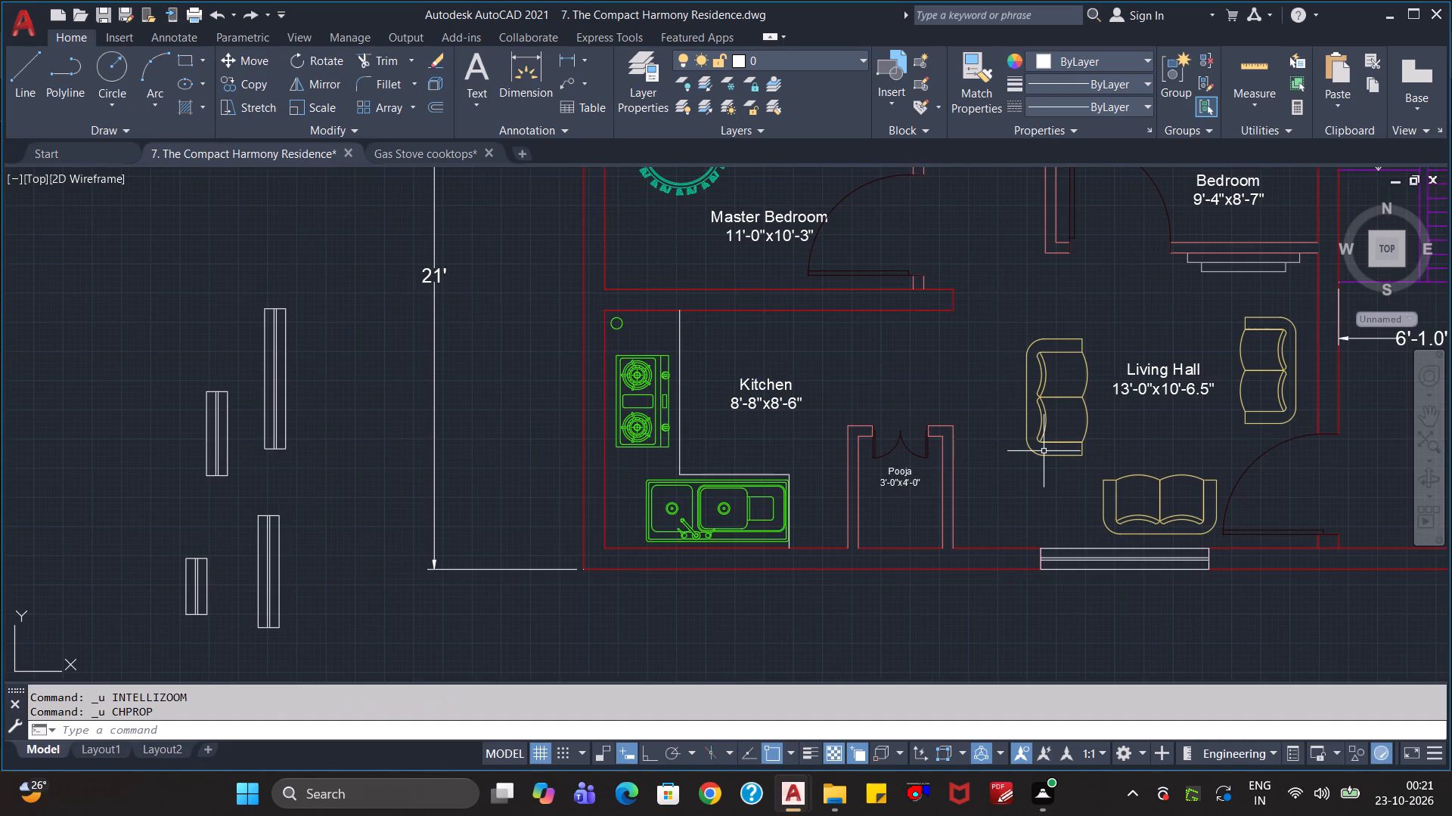
Save the Compact Harmony Residence drawing.
key(ctrl+s)
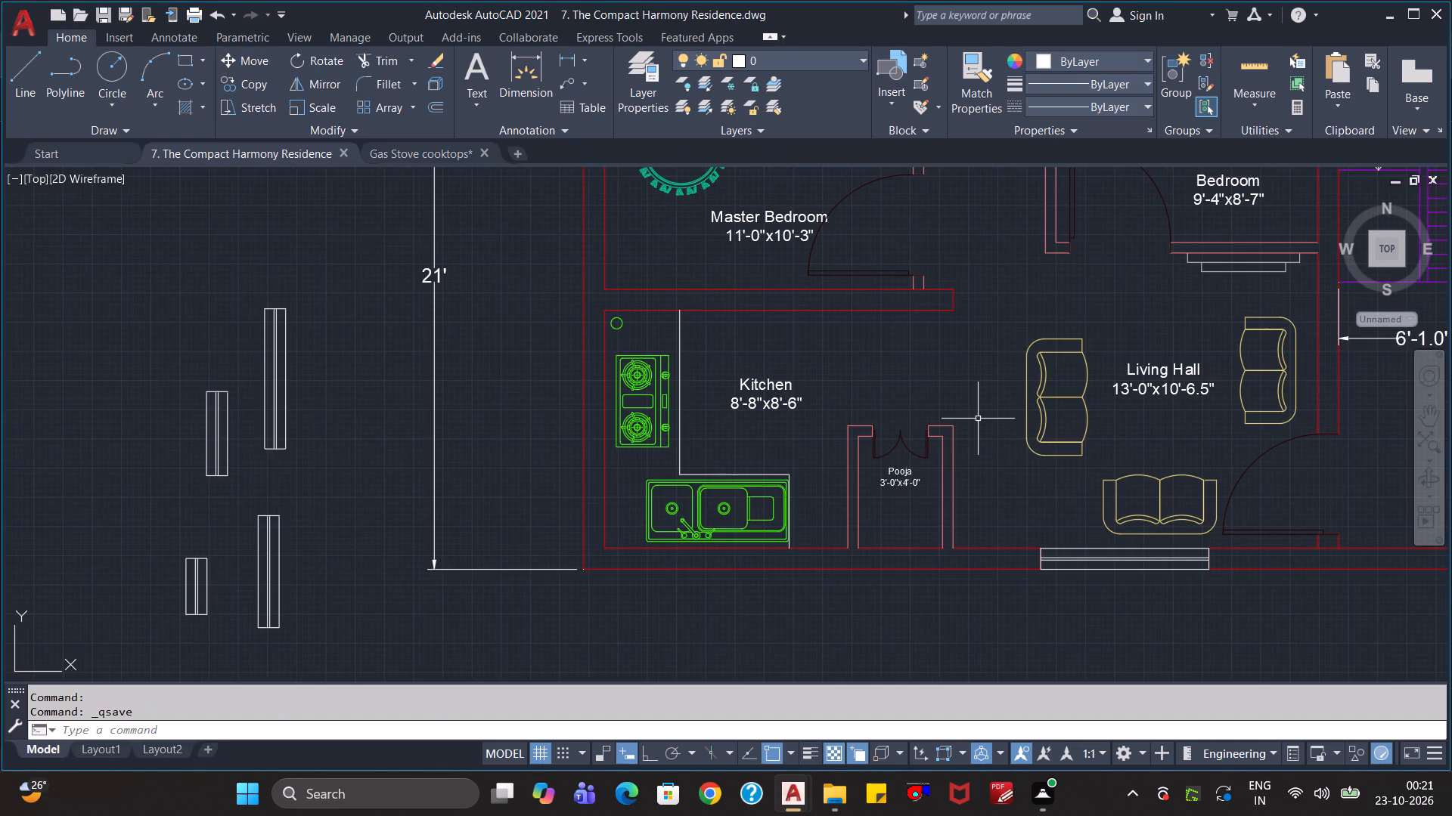
key(Escape)
key(Escape)
key(Escape)
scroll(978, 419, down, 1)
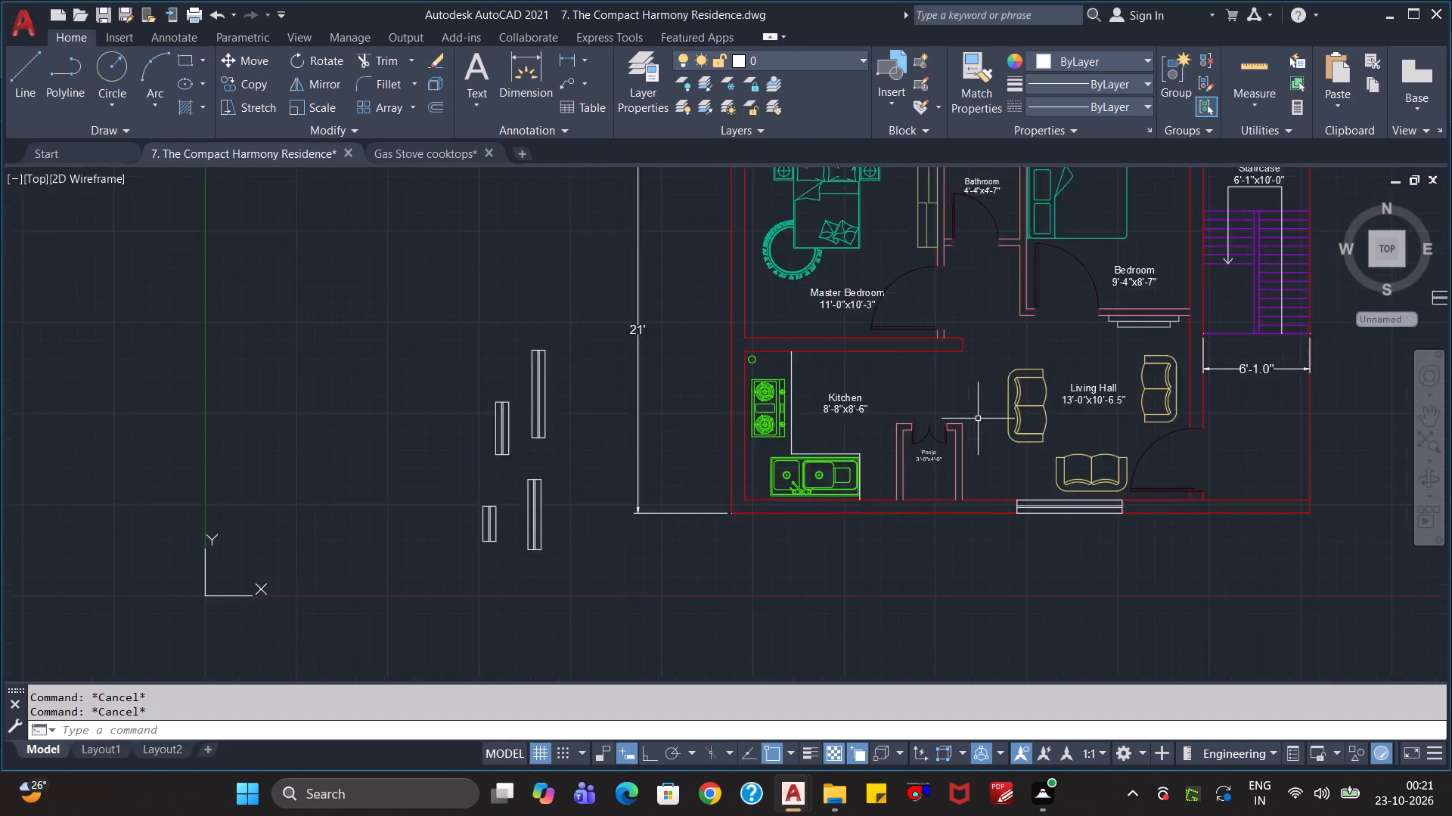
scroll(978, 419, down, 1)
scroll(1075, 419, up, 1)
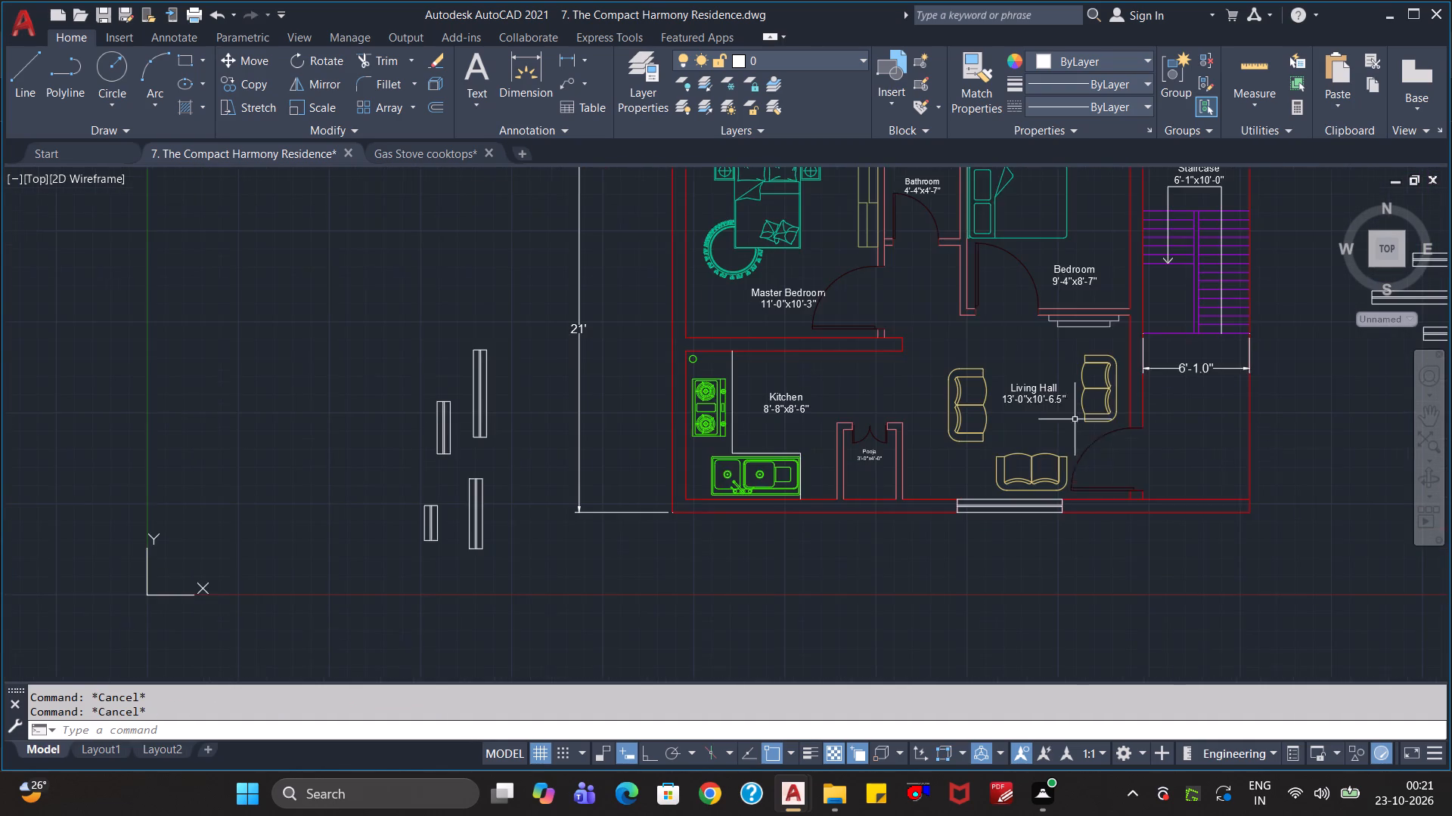
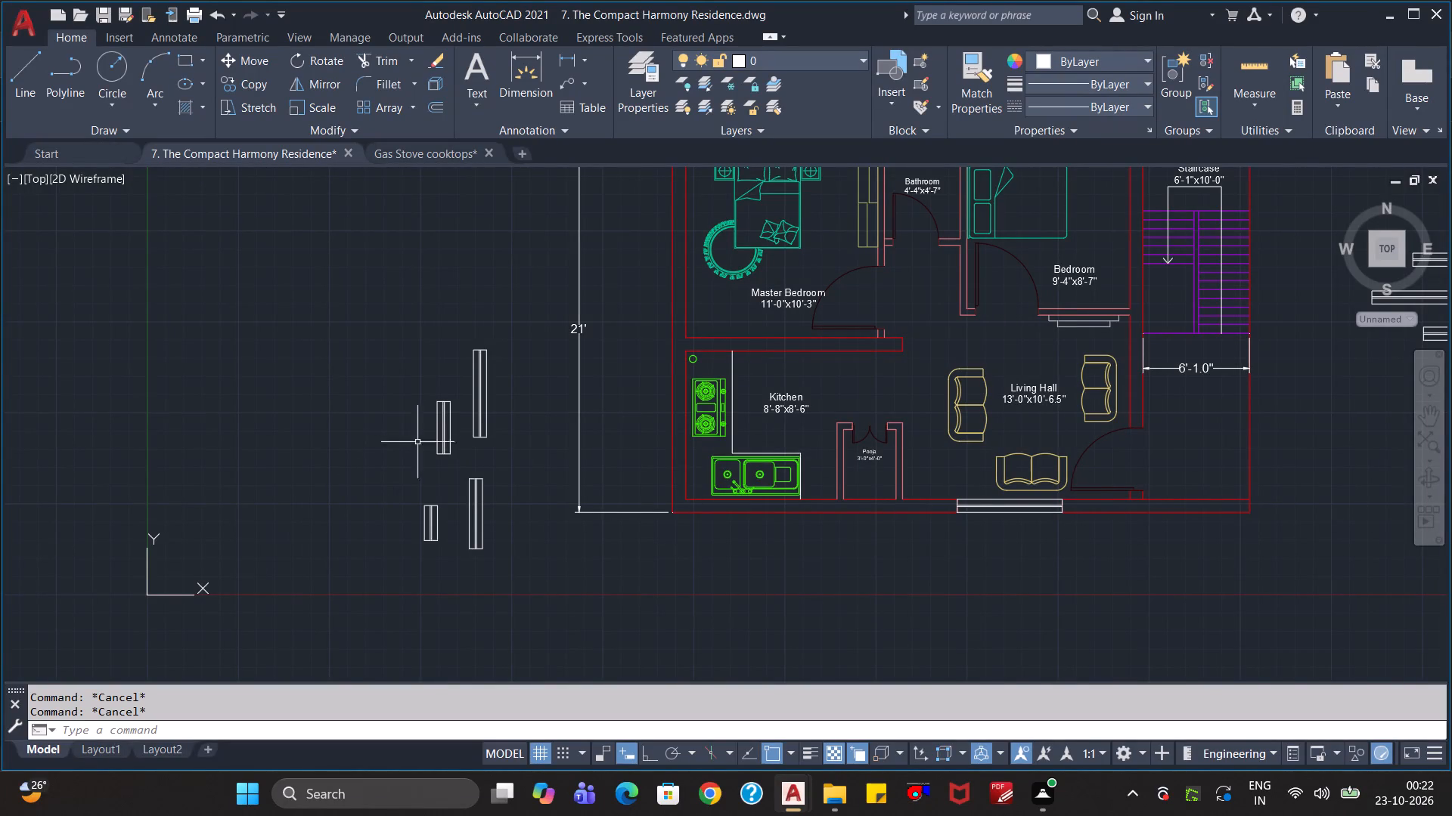
Measure the short spare window symbol to the left of the floor plan.
click(450, 427)
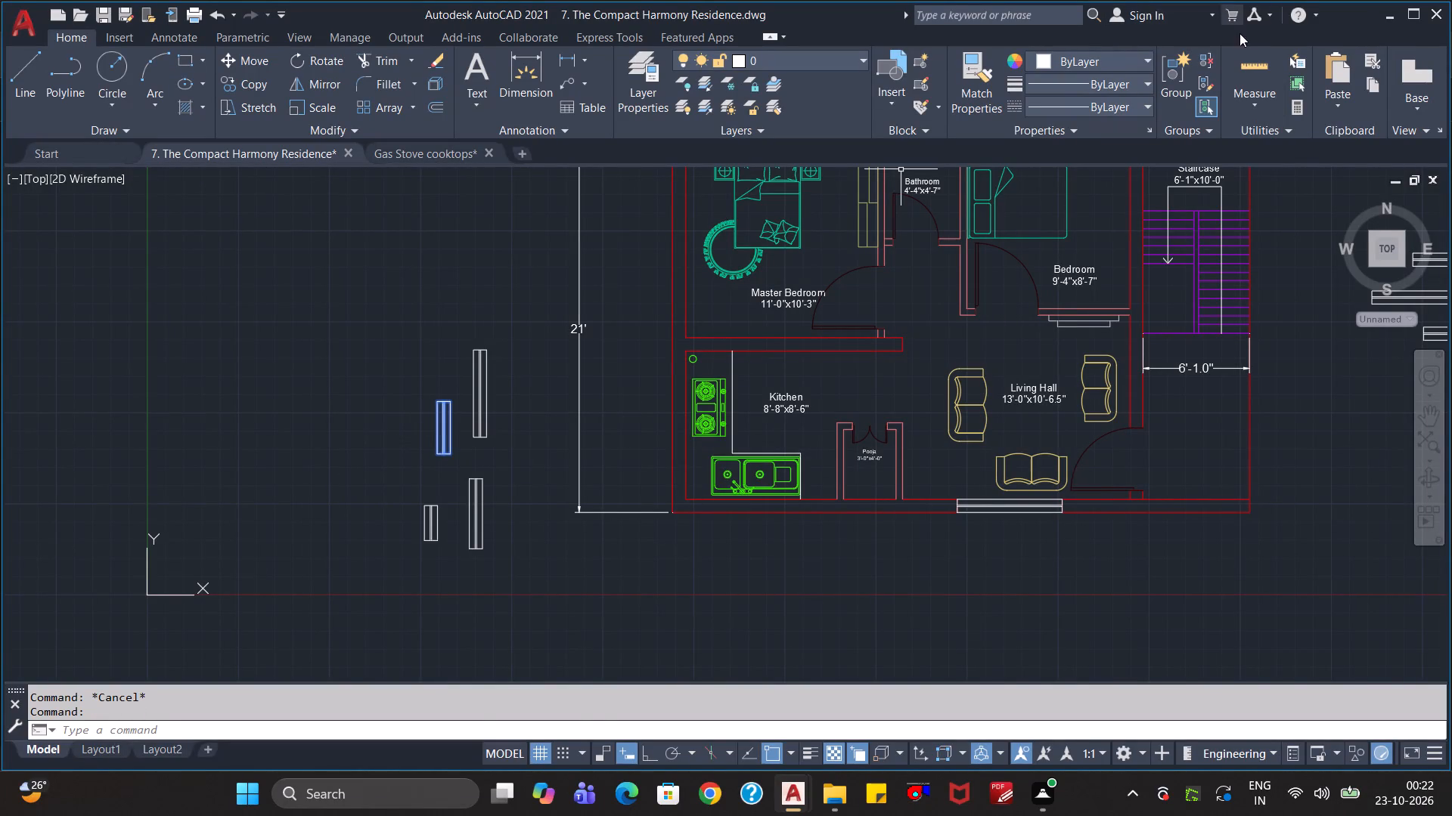
click(1246, 56)
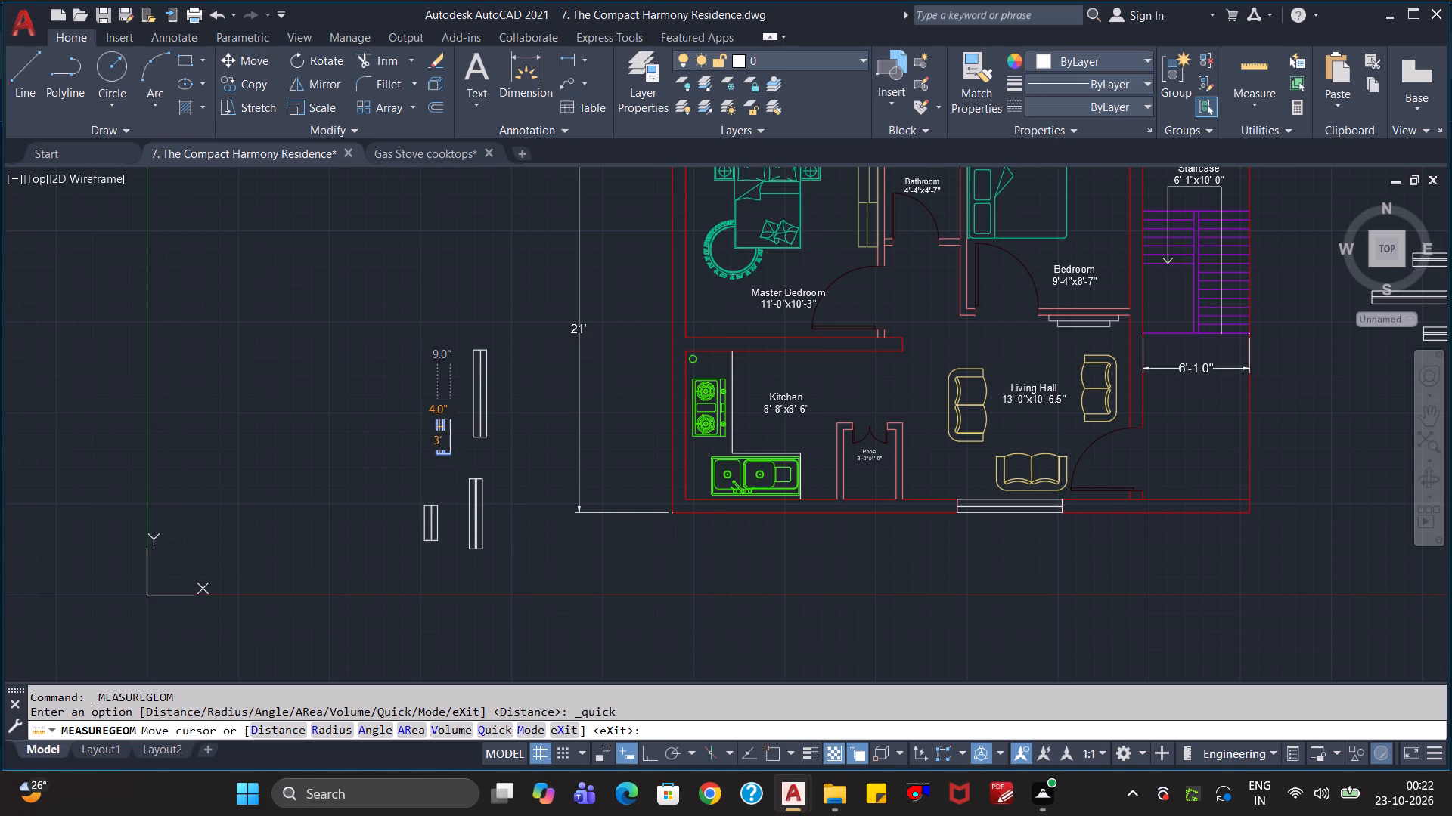
key(Escape)
key(Escape)
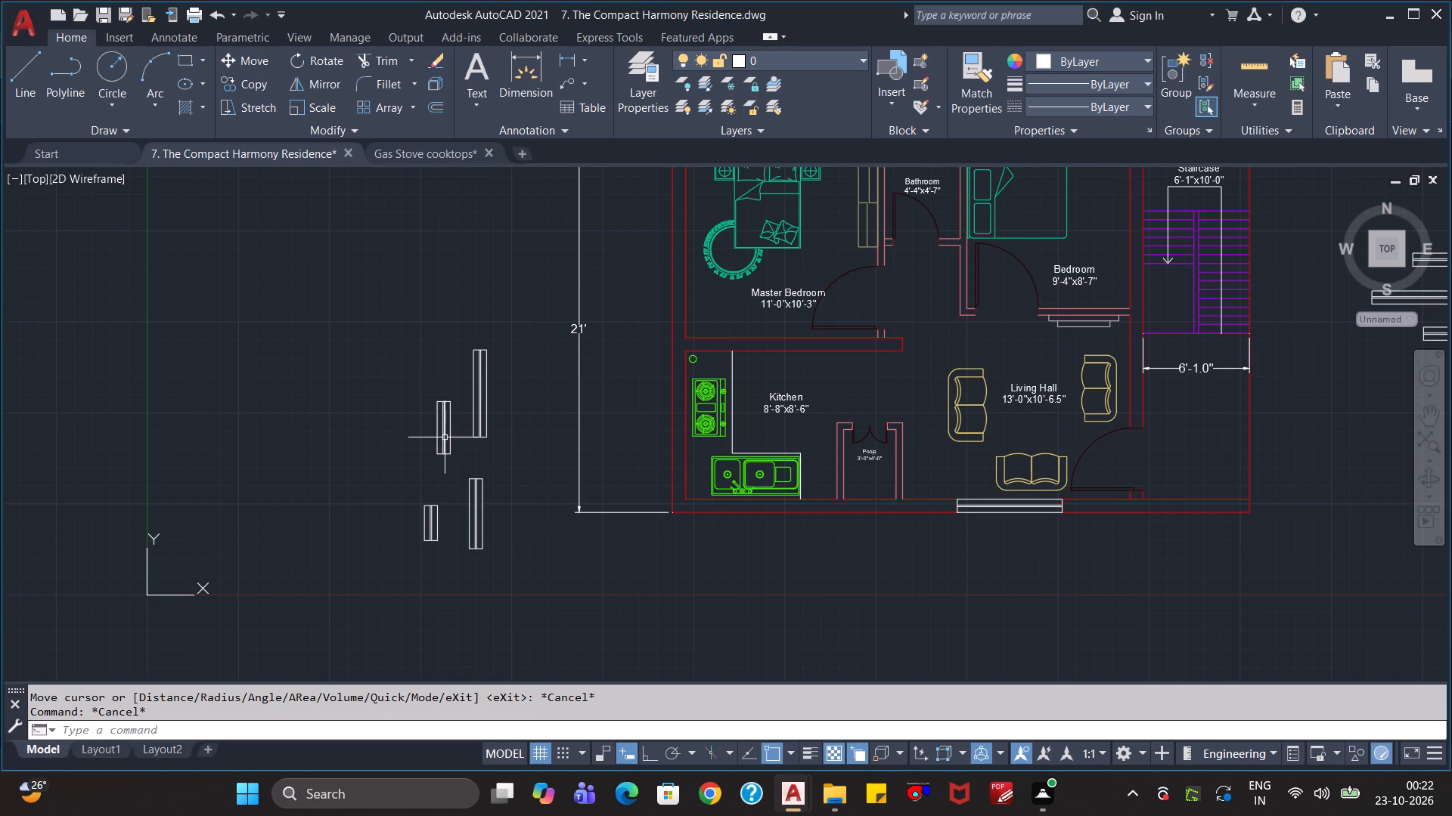
click(450, 443)
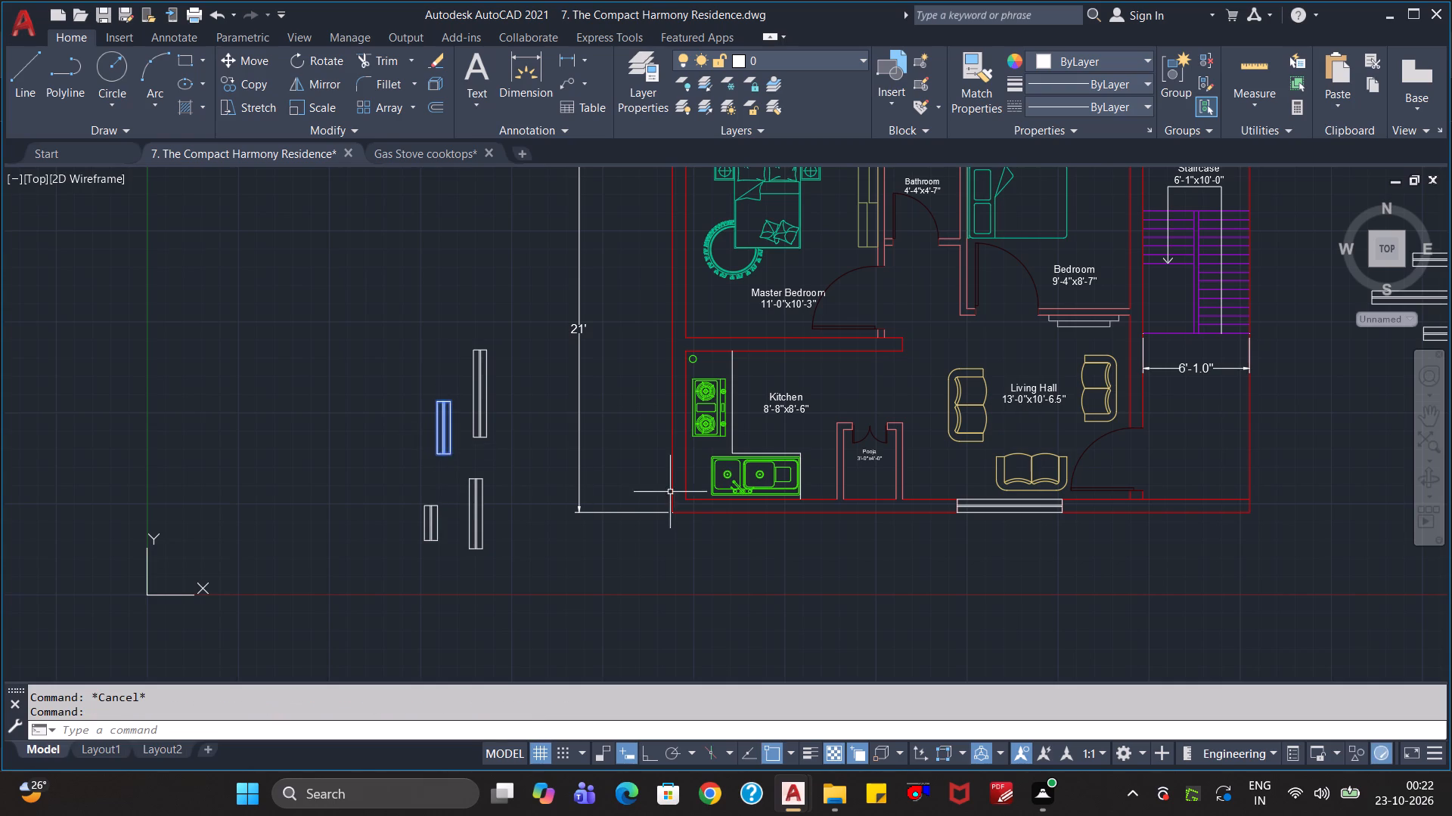
key(Escape)
key(Escape)
Scale down the Kitchen gas stove by a factor of about 0.8, using its lower burner's centre as the base point.
scroll(683, 477, up, 2)
middle_drag(742, 428, 724, 486)
click(731, 416)
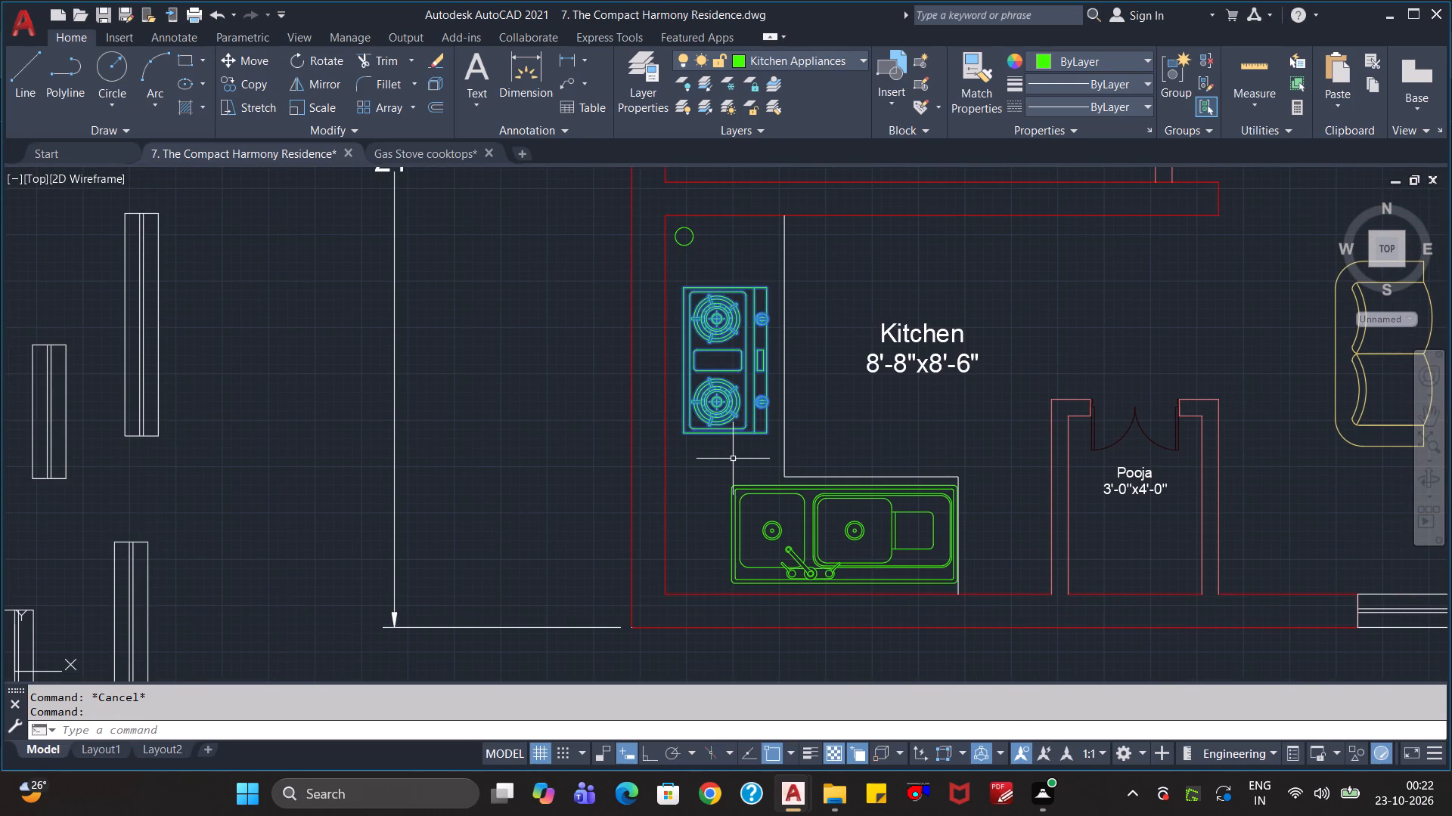
text(sc)
key(Return)
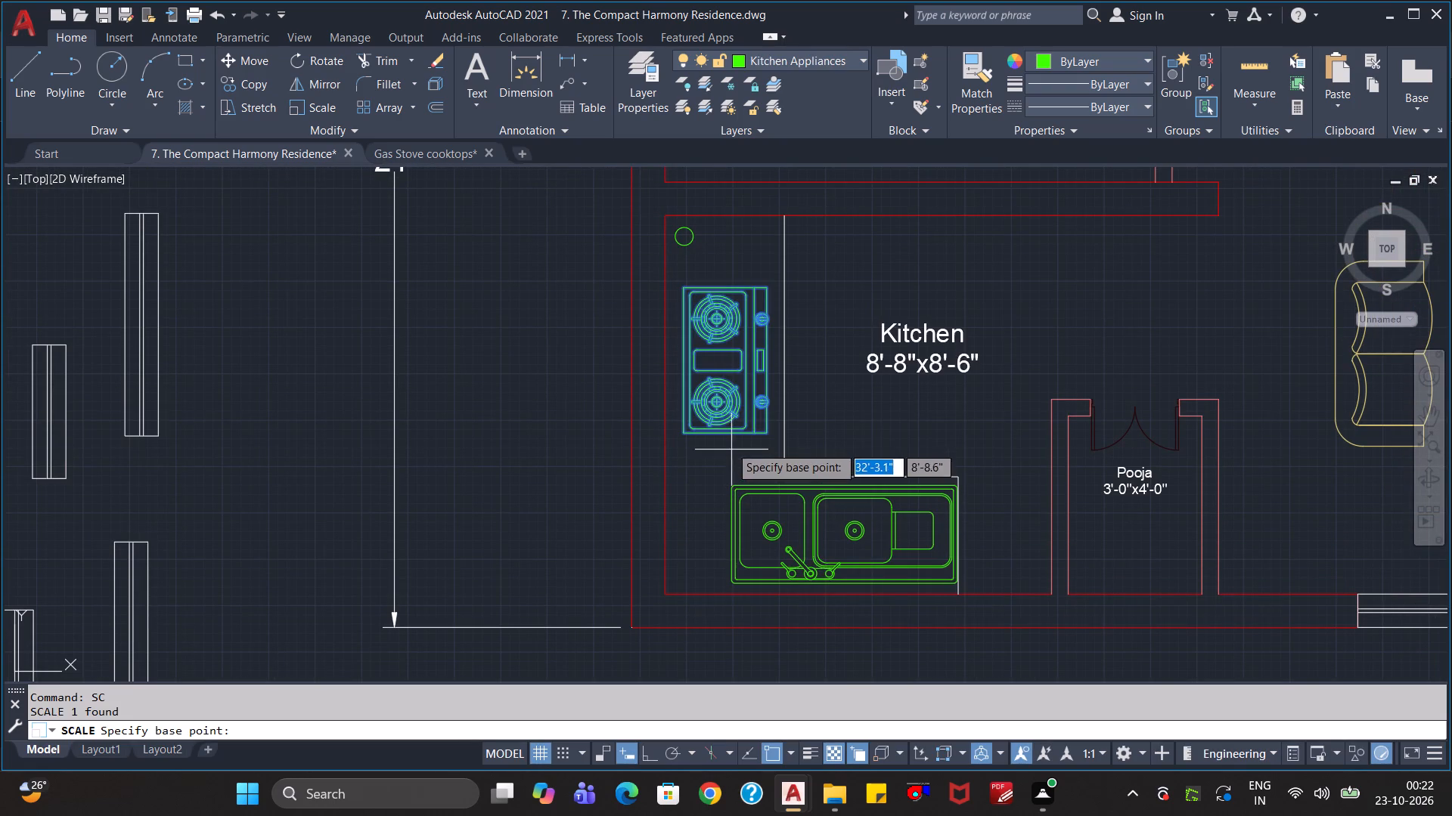
click(720, 402)
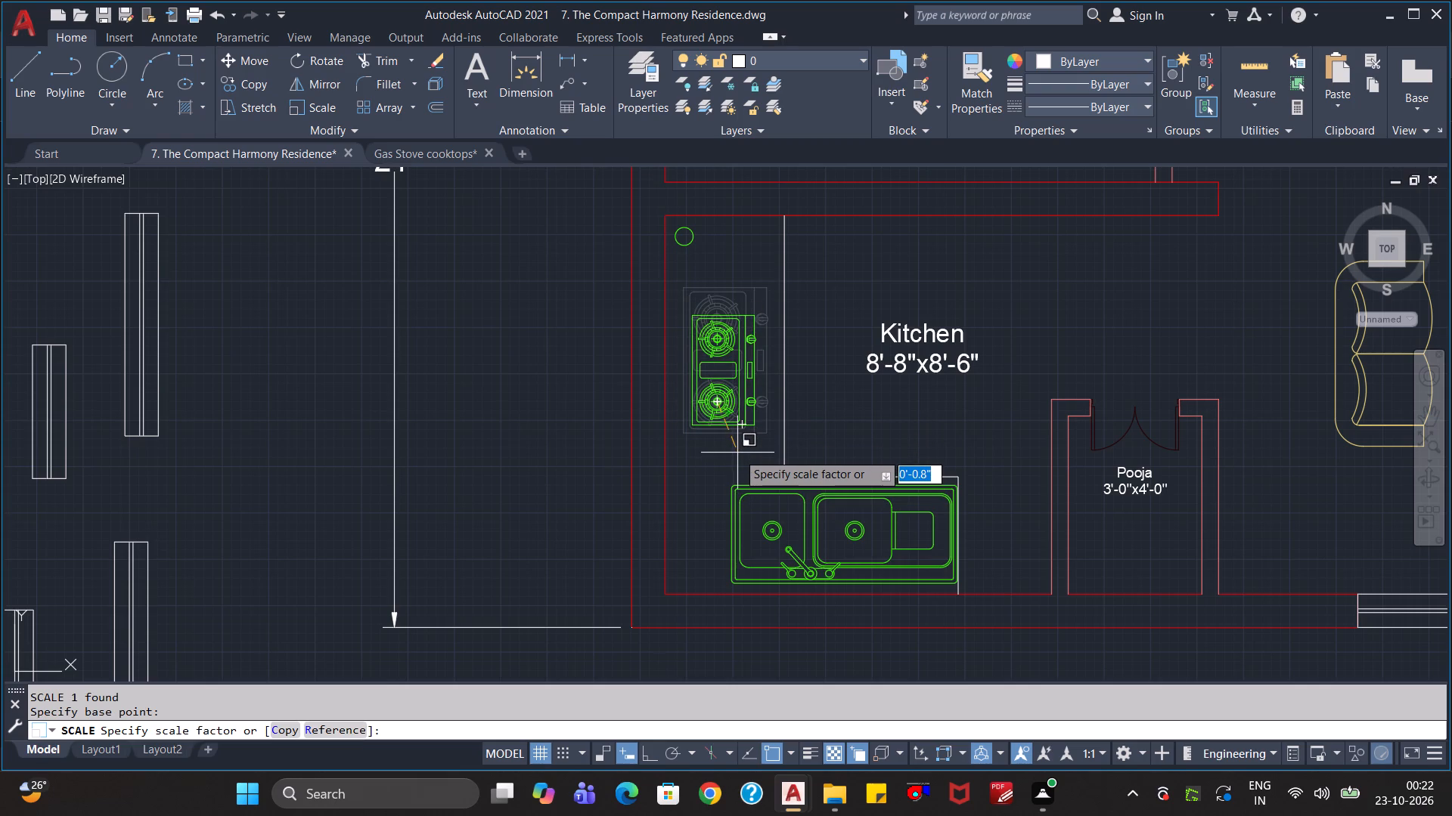
click(737, 452)
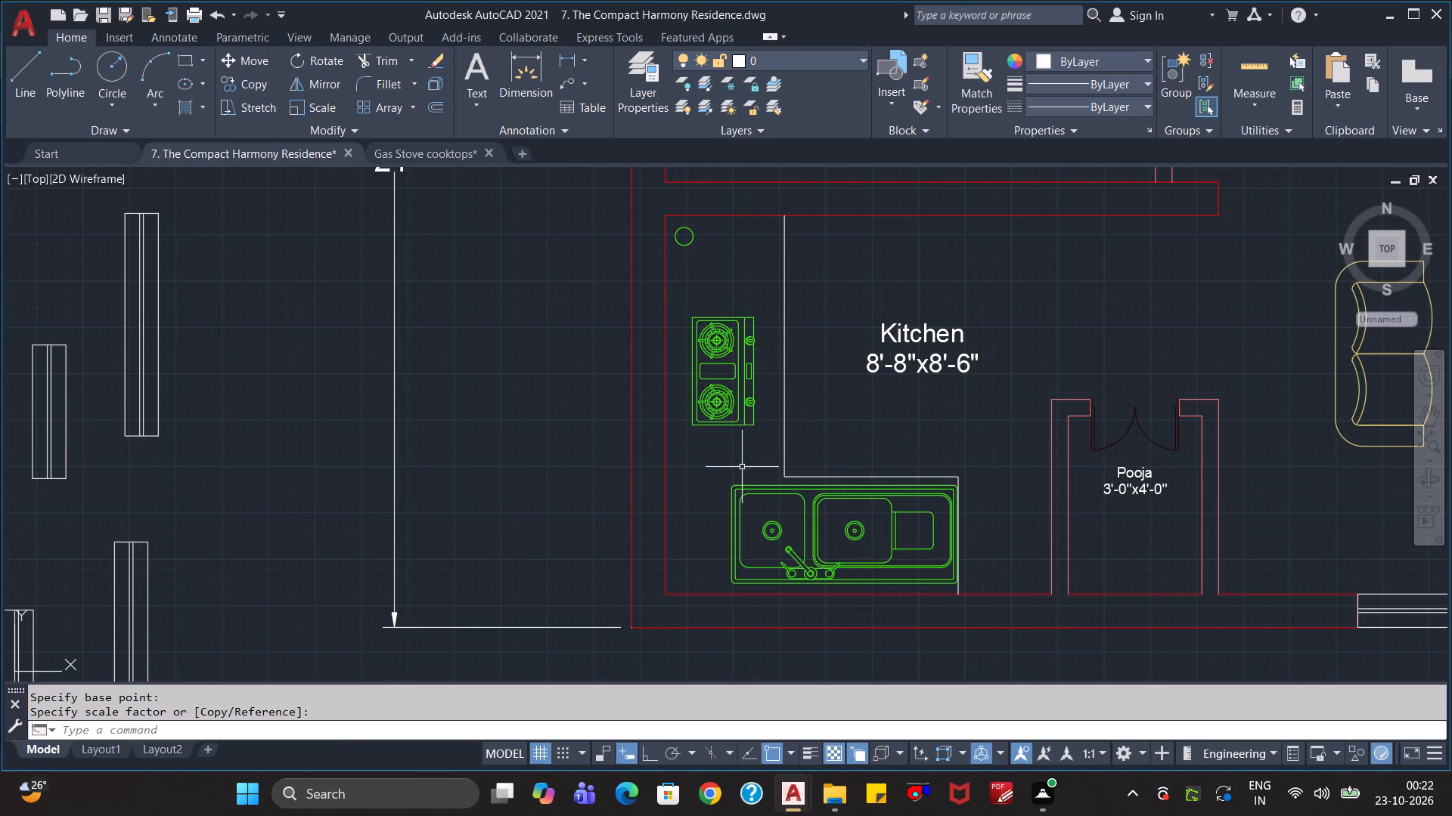
Scale down the Kitchen sink by a factor of about 0.7, using its left basin's drain centre as the base point.
click(734, 471)
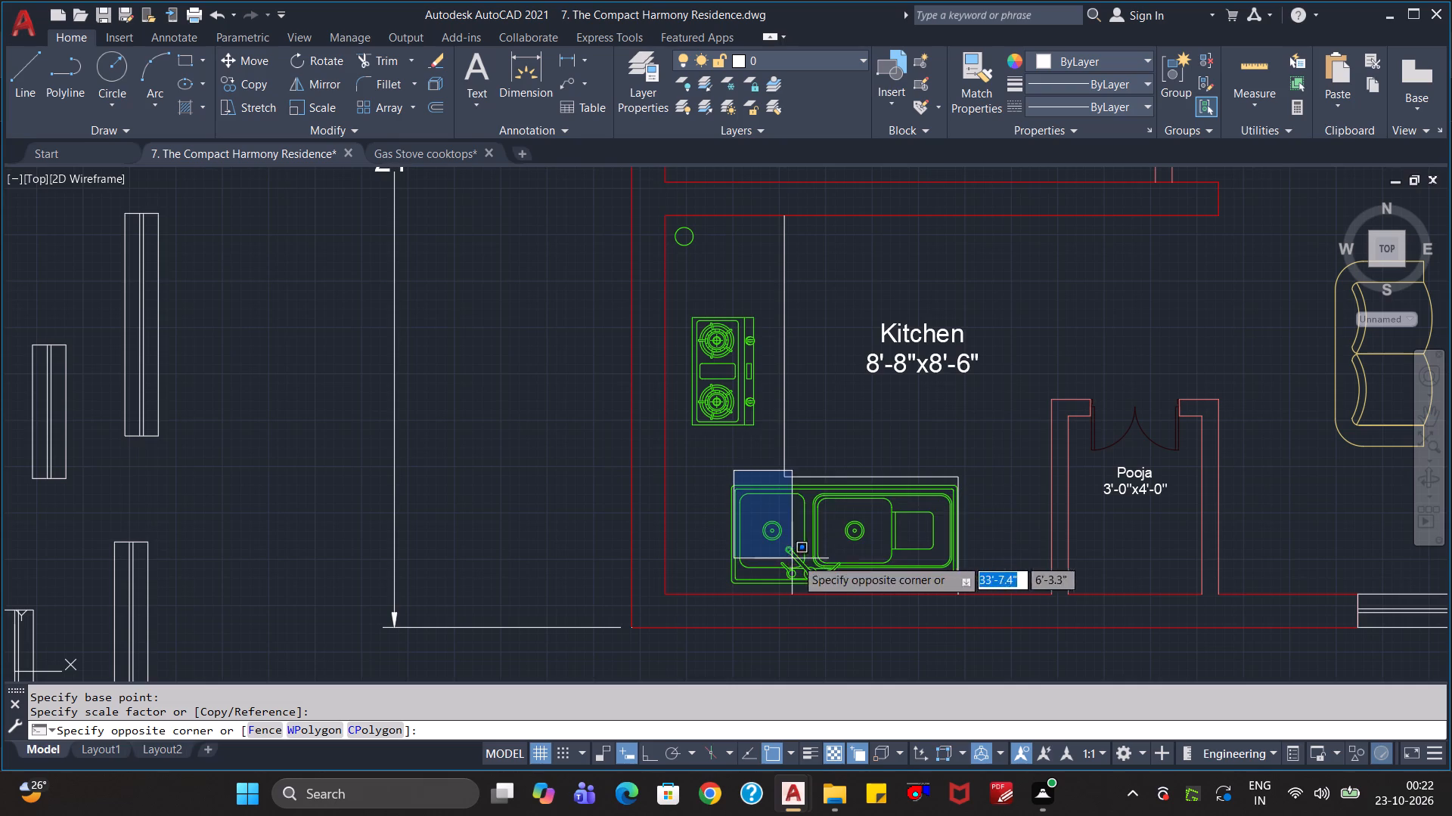
click(752, 570)
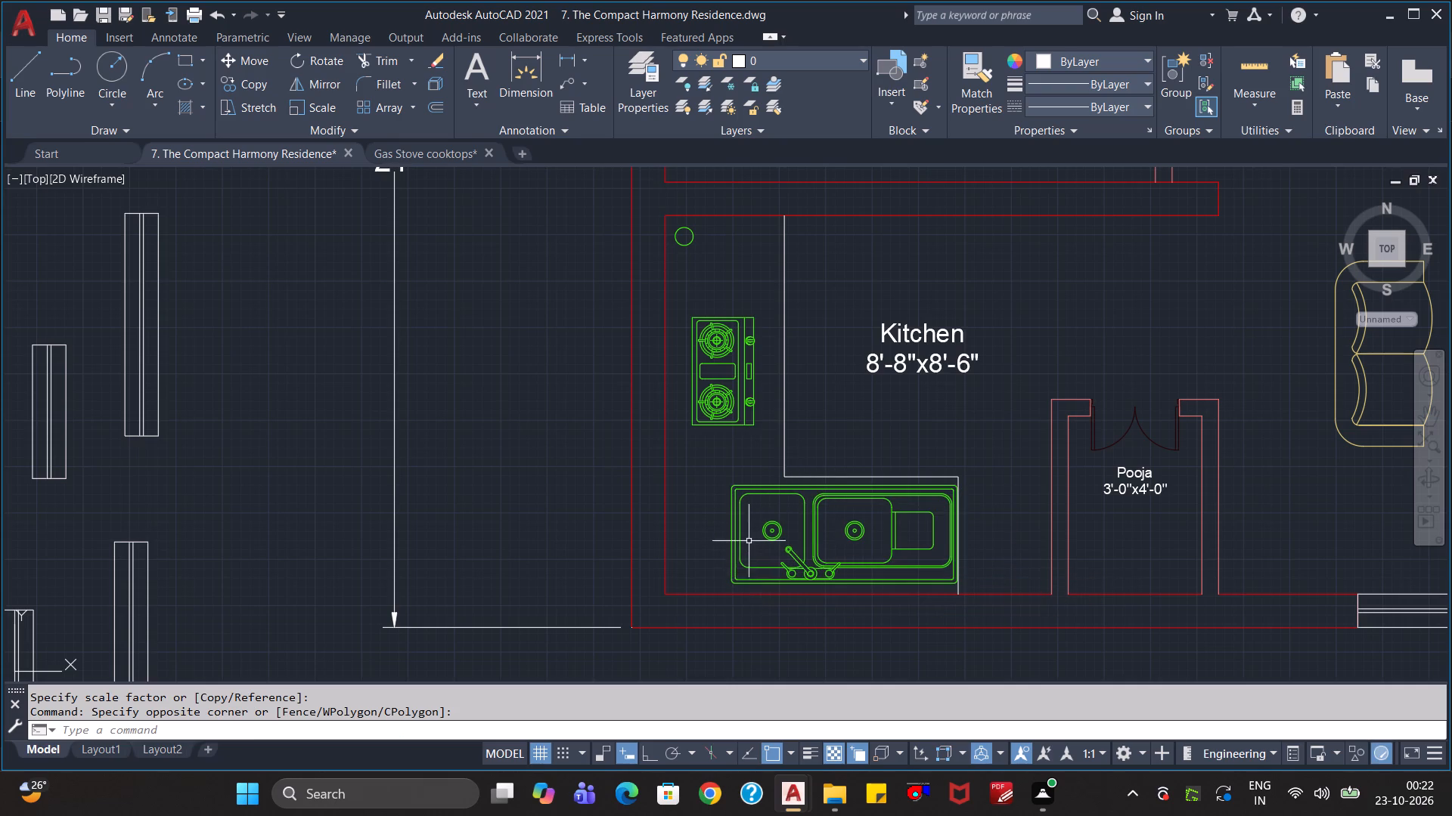
click(736, 534)
text(sc)
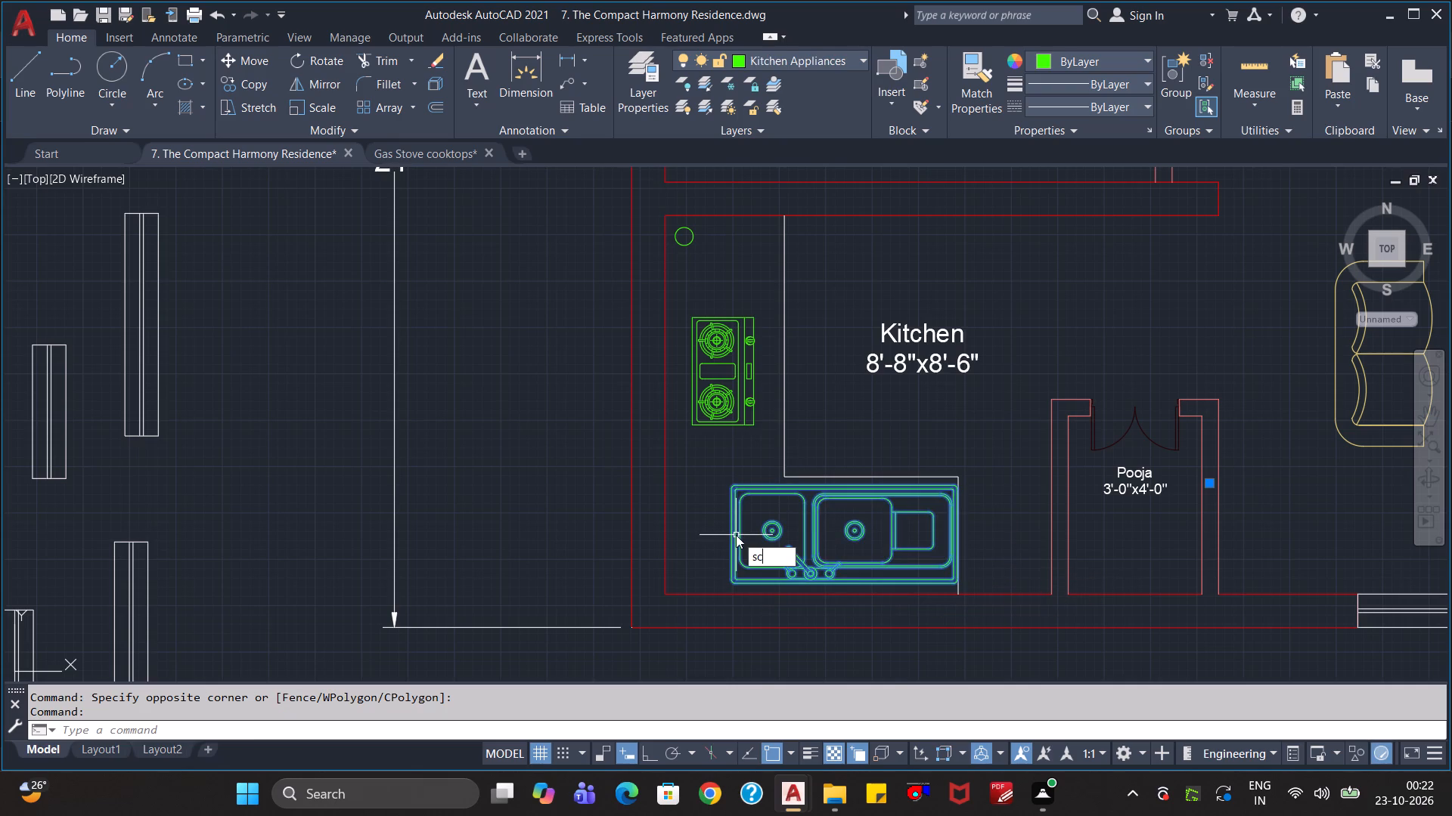
key(Return)
click(773, 529)
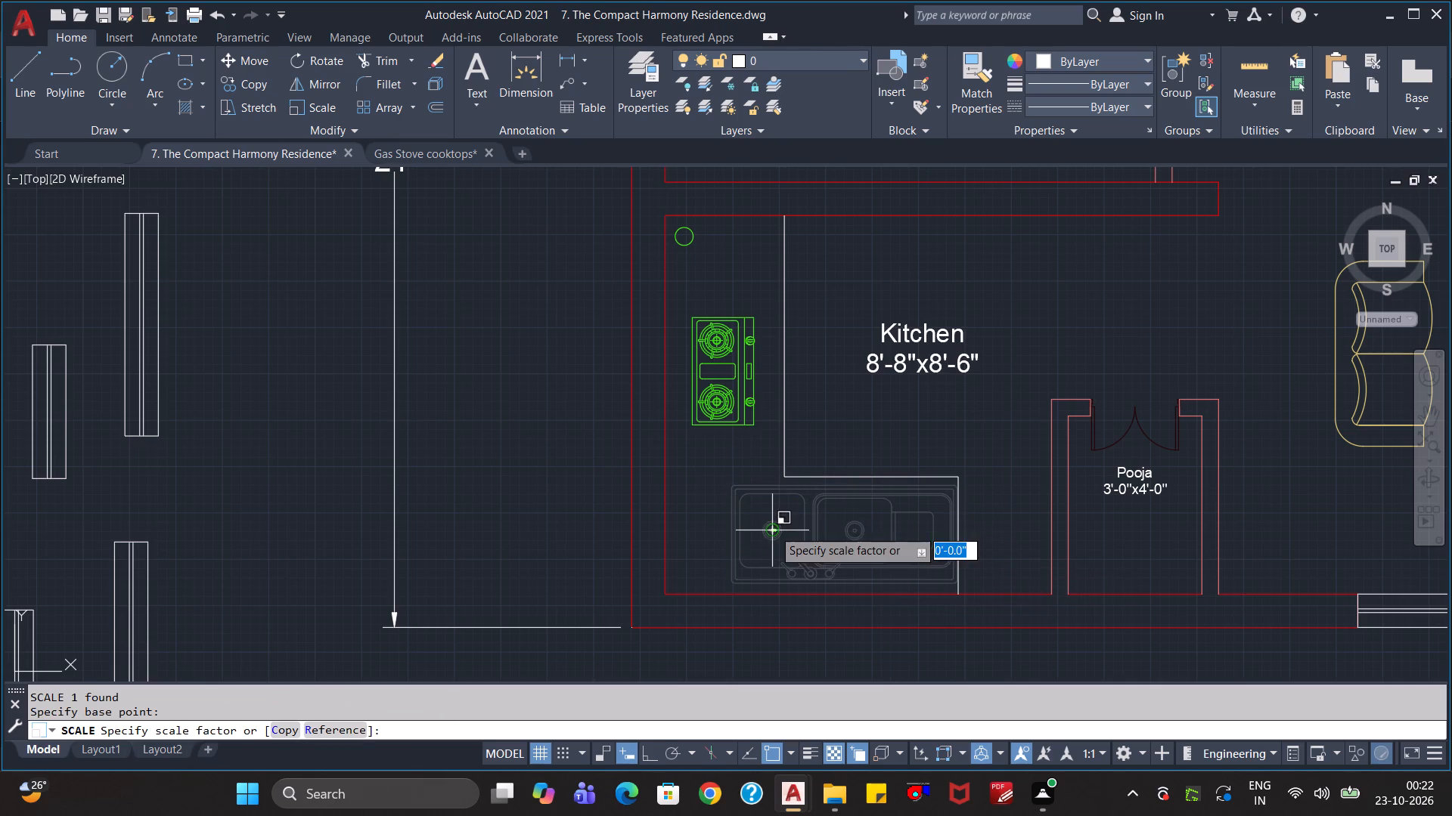
click(838, 533)
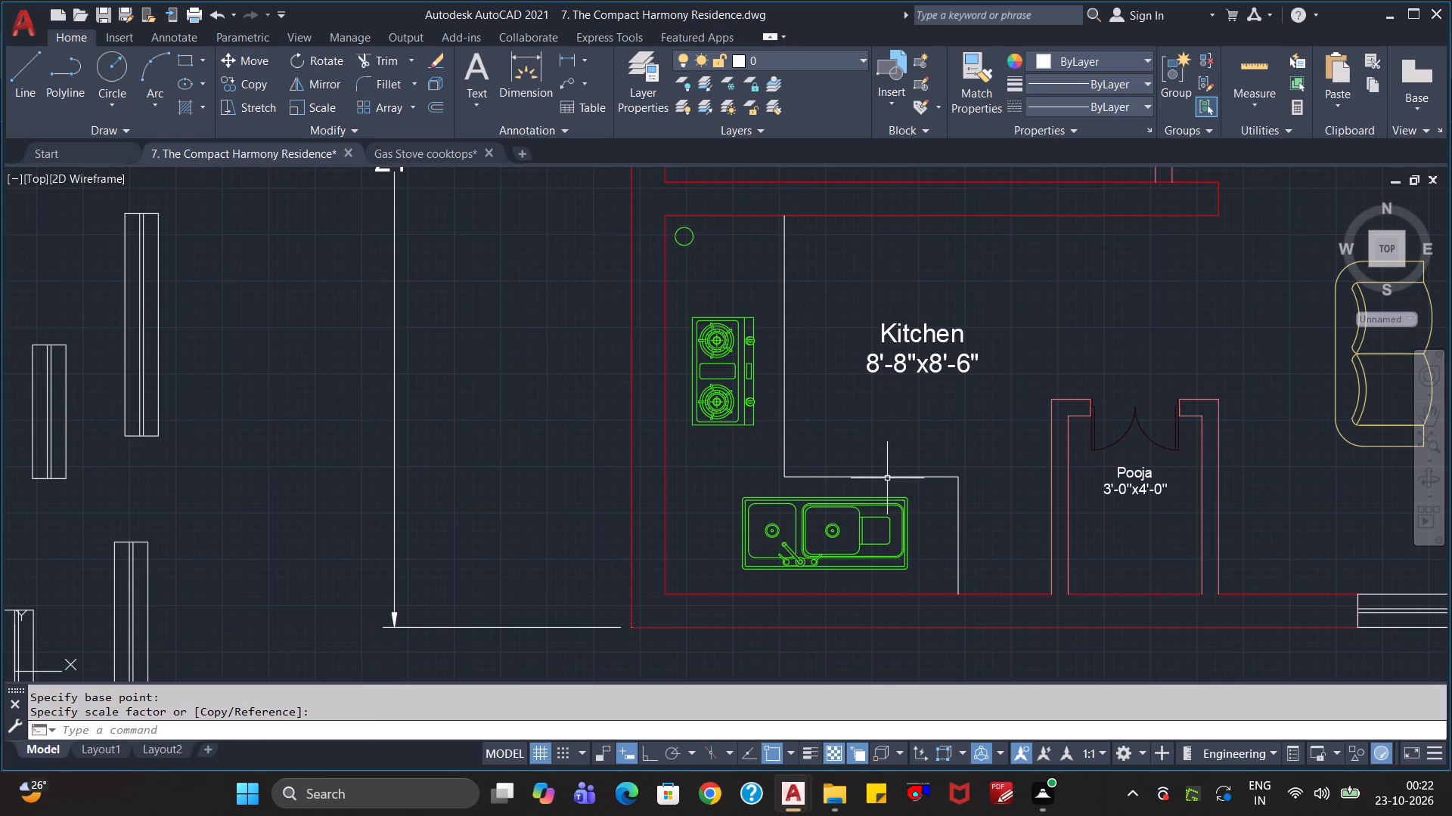
key(Escape)
key(Escape)
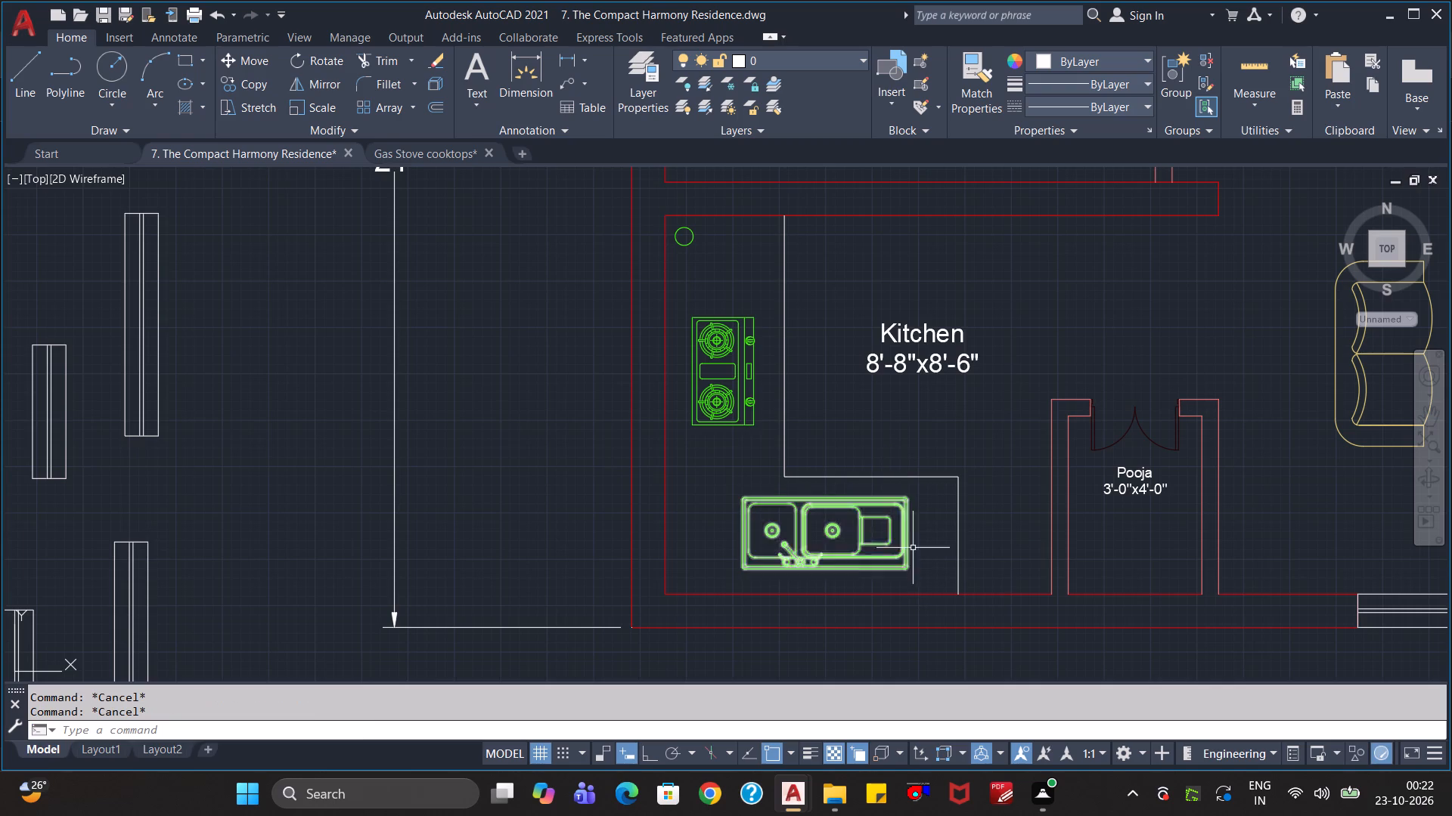
Move the Kitchen sink about 1'-1" toward the counter's lower right corner, close to the bottom wall and the counter's end edge.
click(901, 542)
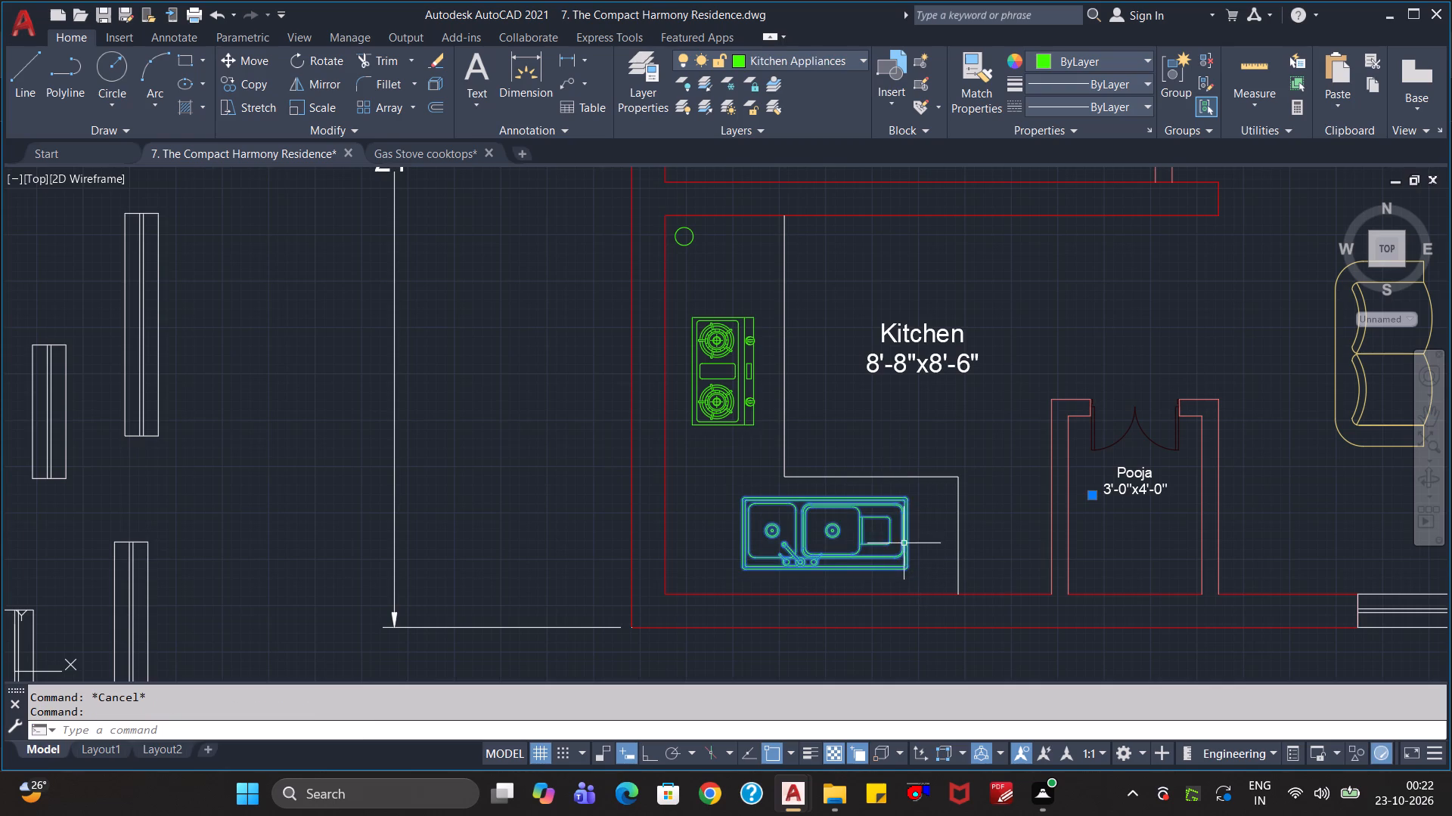
key(m)
key(Return)
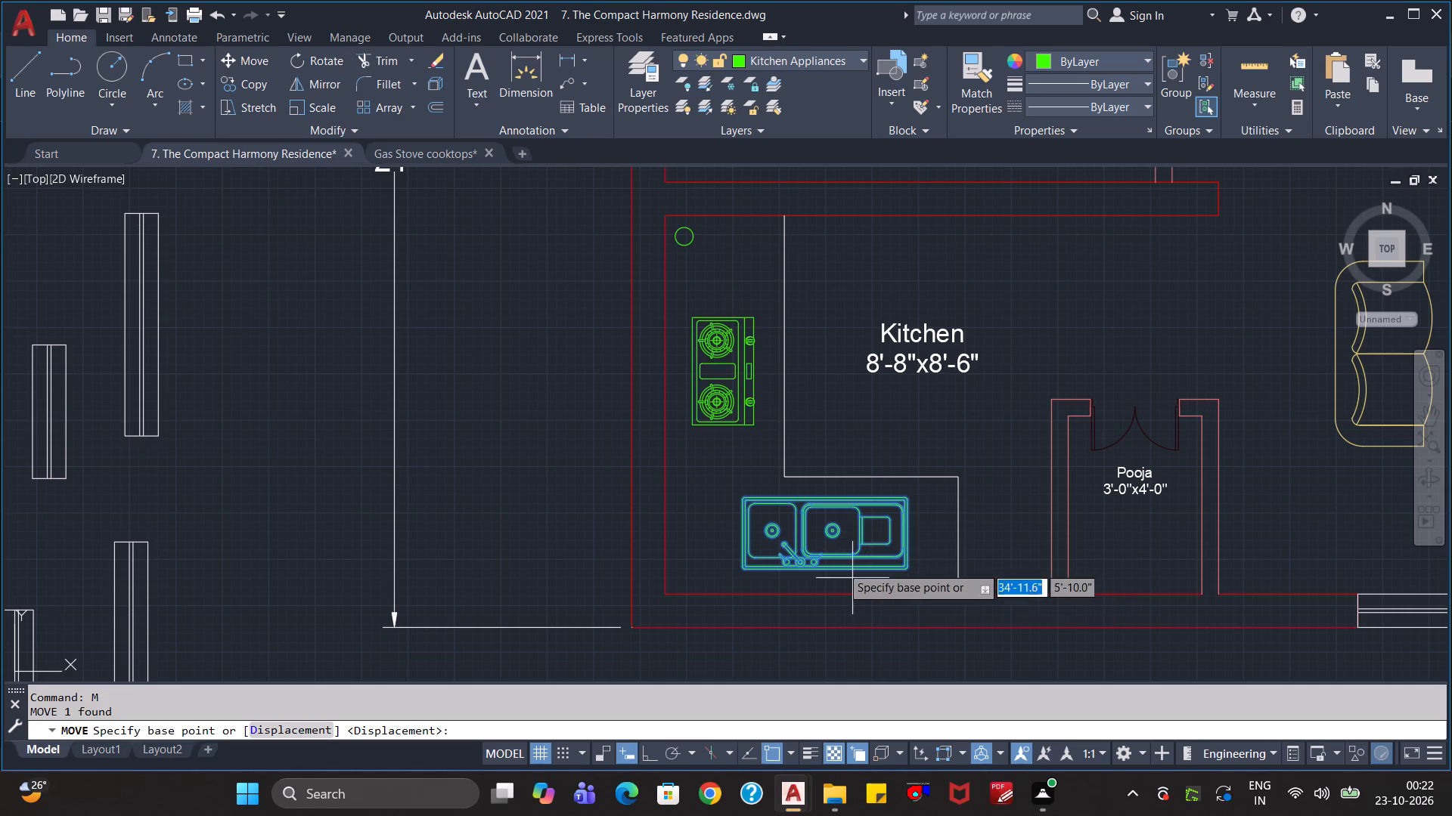
click(832, 527)
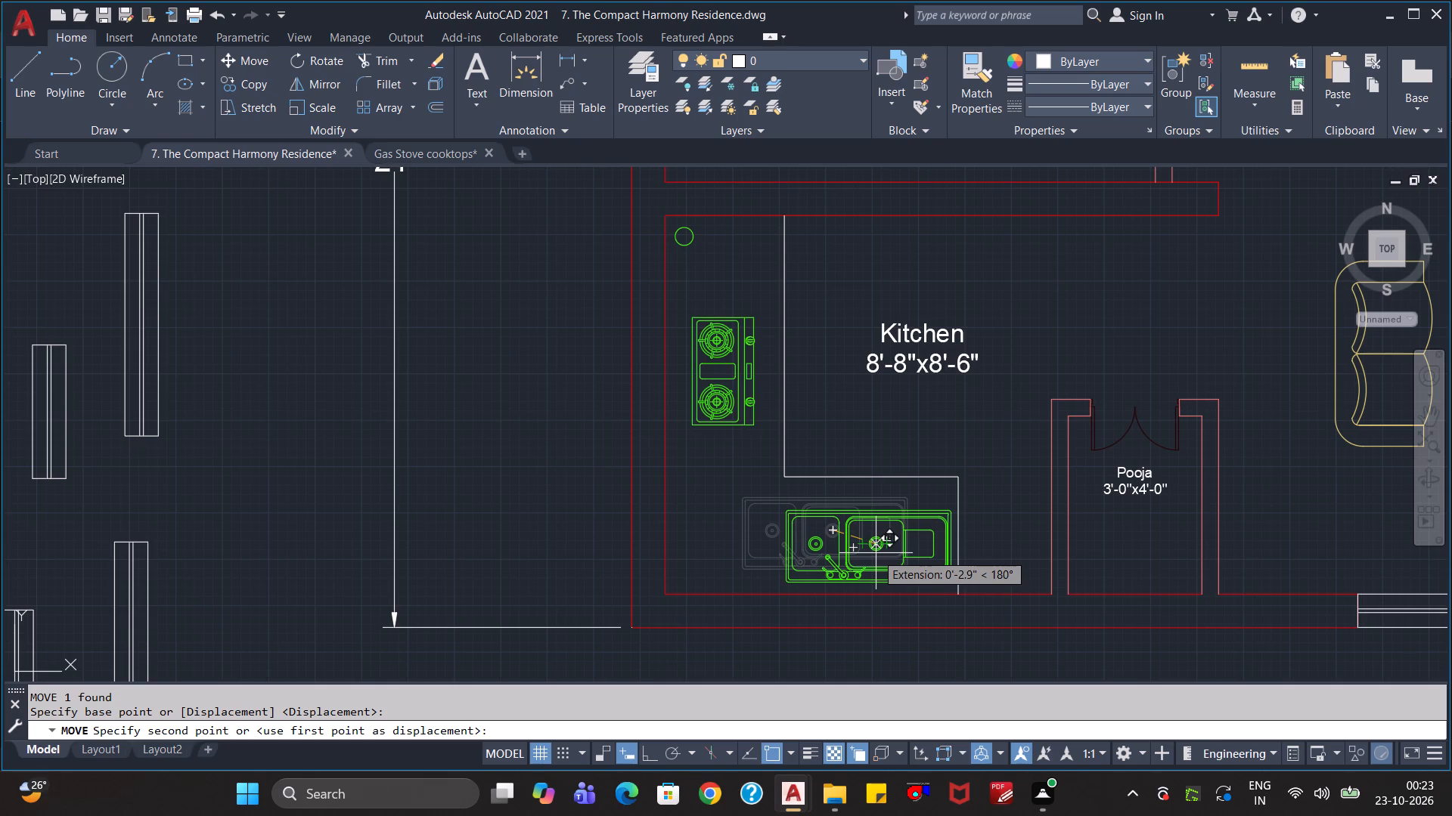
scroll(876, 552, up, 3)
middle_drag(875, 556, 846, 348)
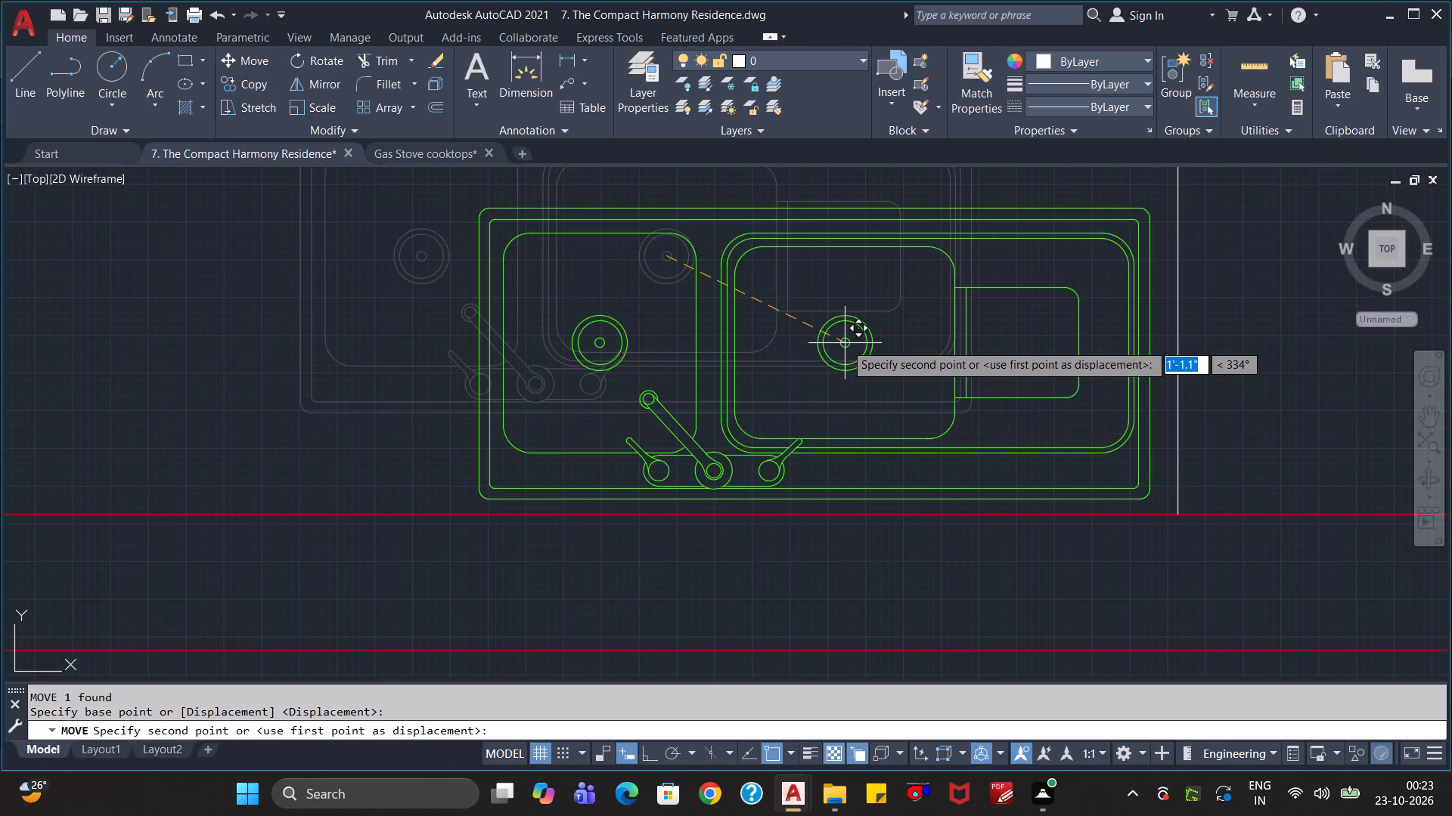
click(853, 343)
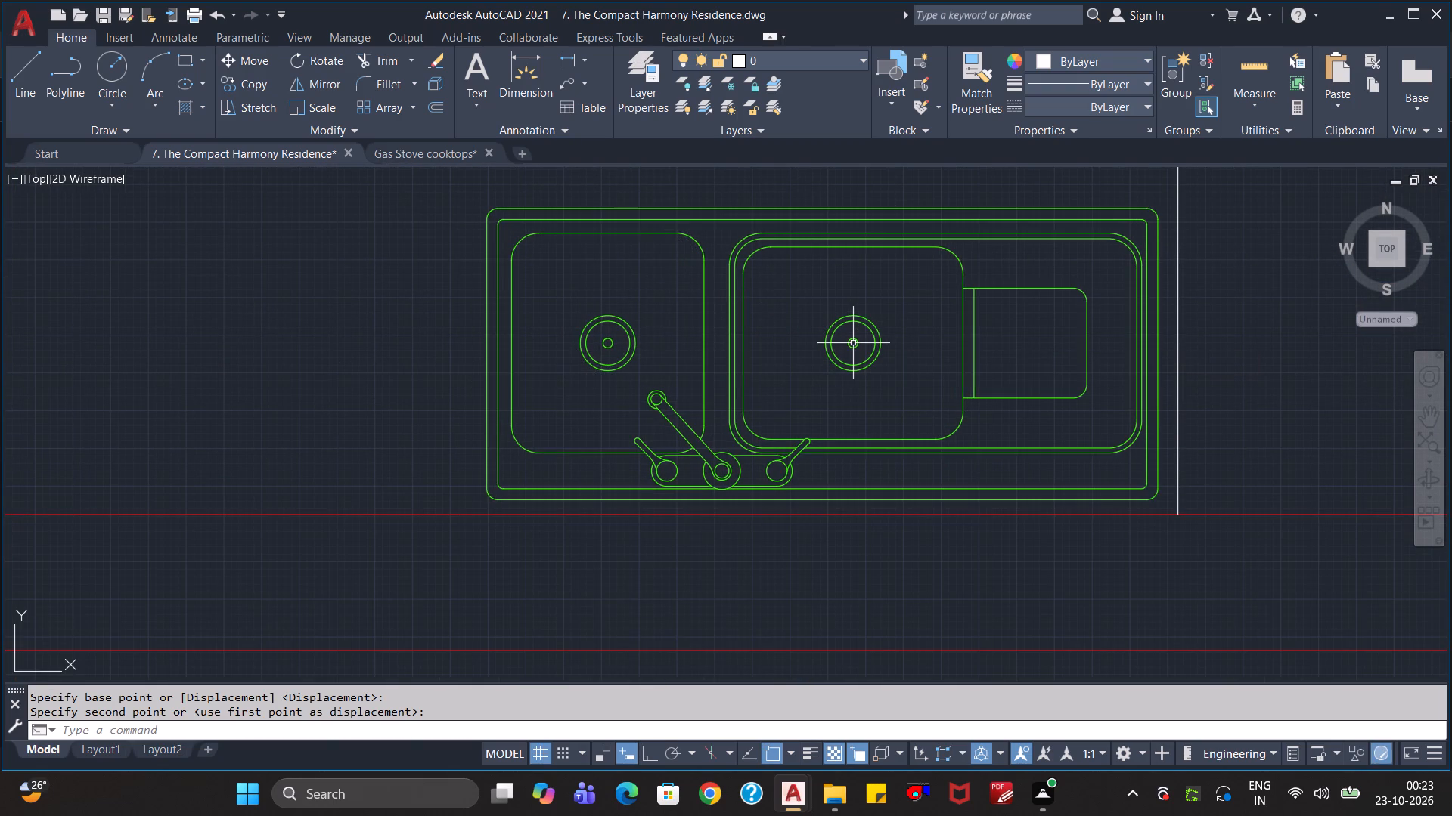
scroll(854, 361, down, 2)
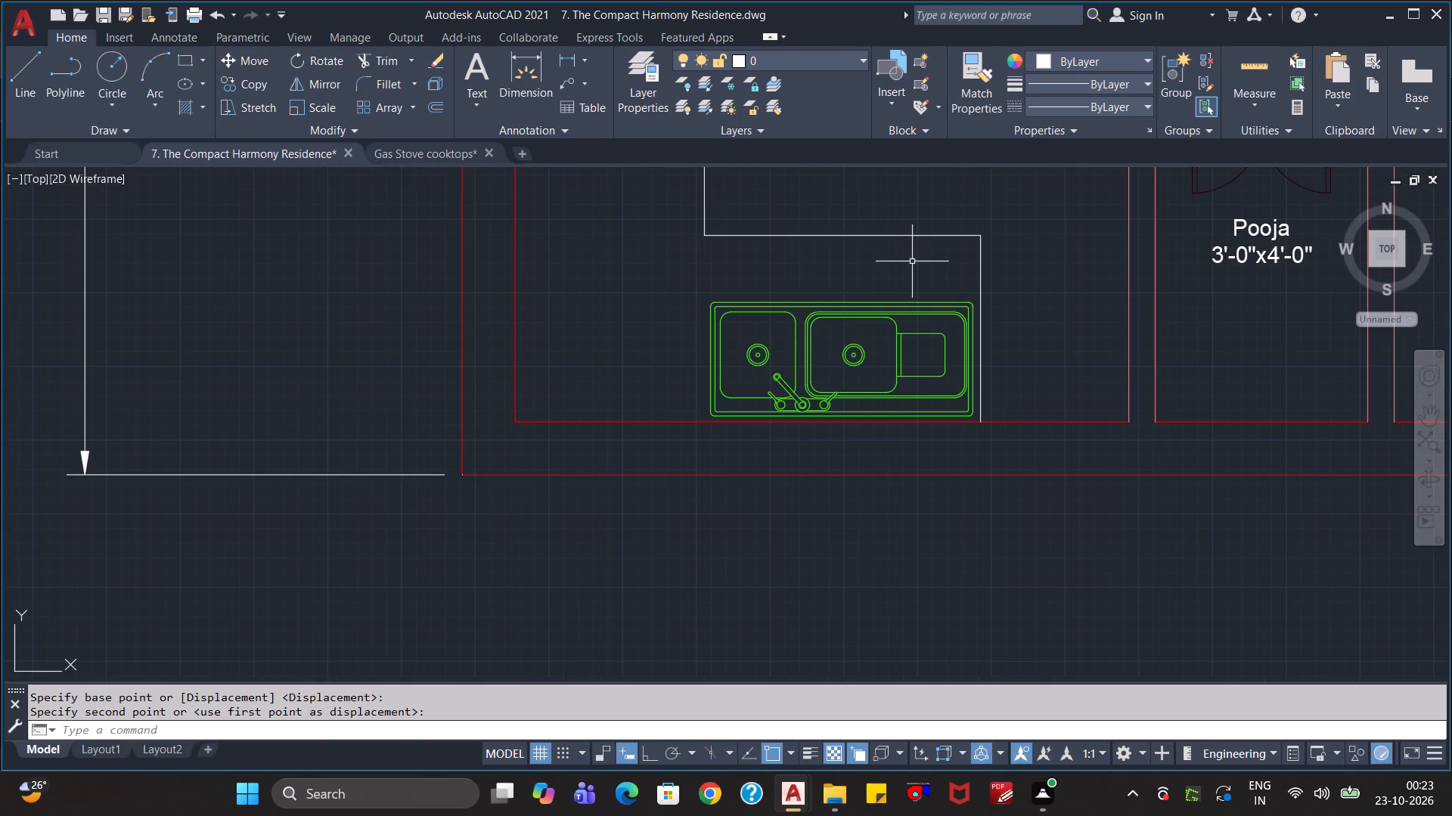
key(Escape)
key(Escape)
key(Escape)
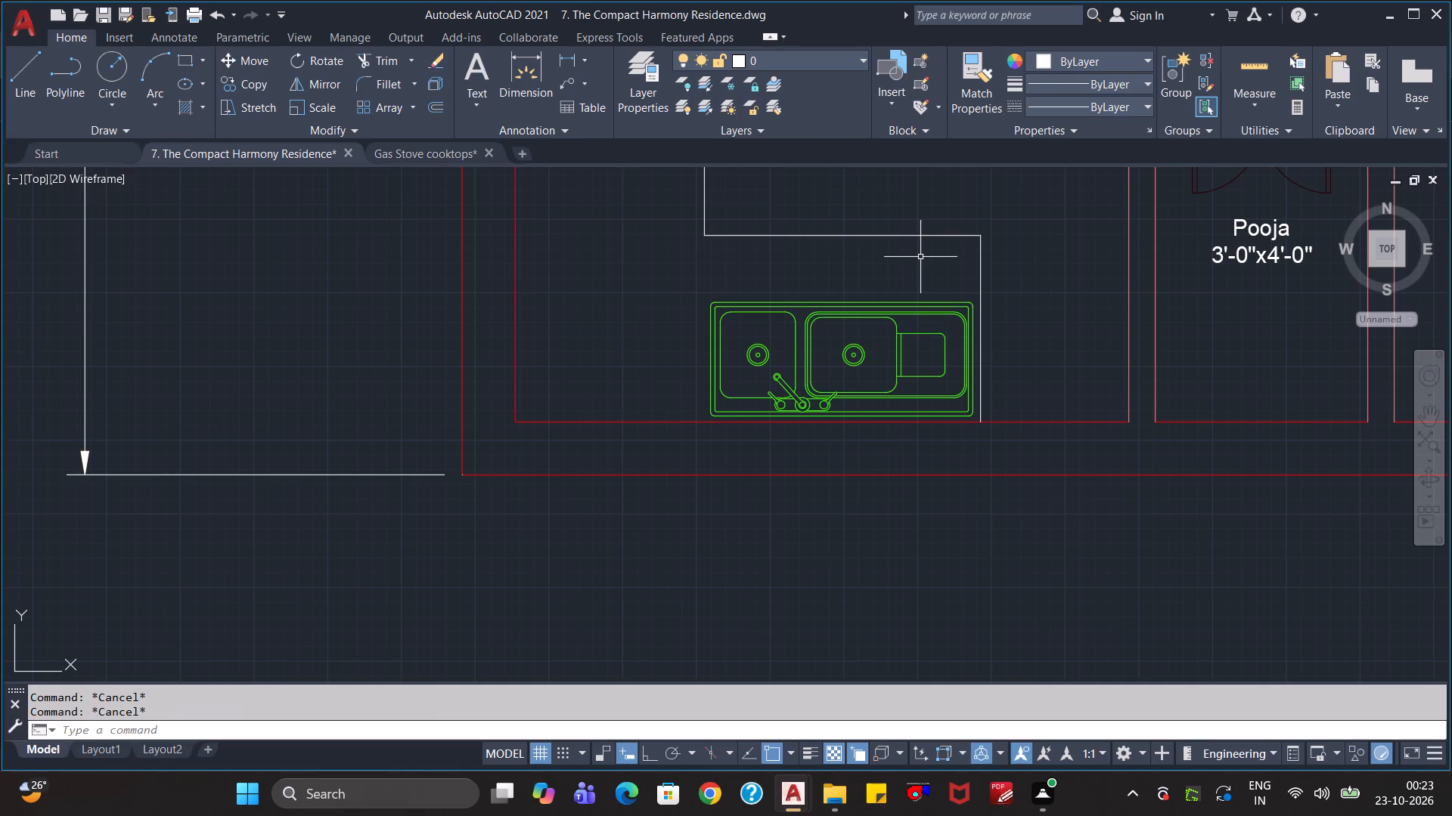
Offset the horizontal Kitchen counter edge about 10 inches downward through a point just above the sink, using the Through option.
key(o)
key(Return)
key(t)
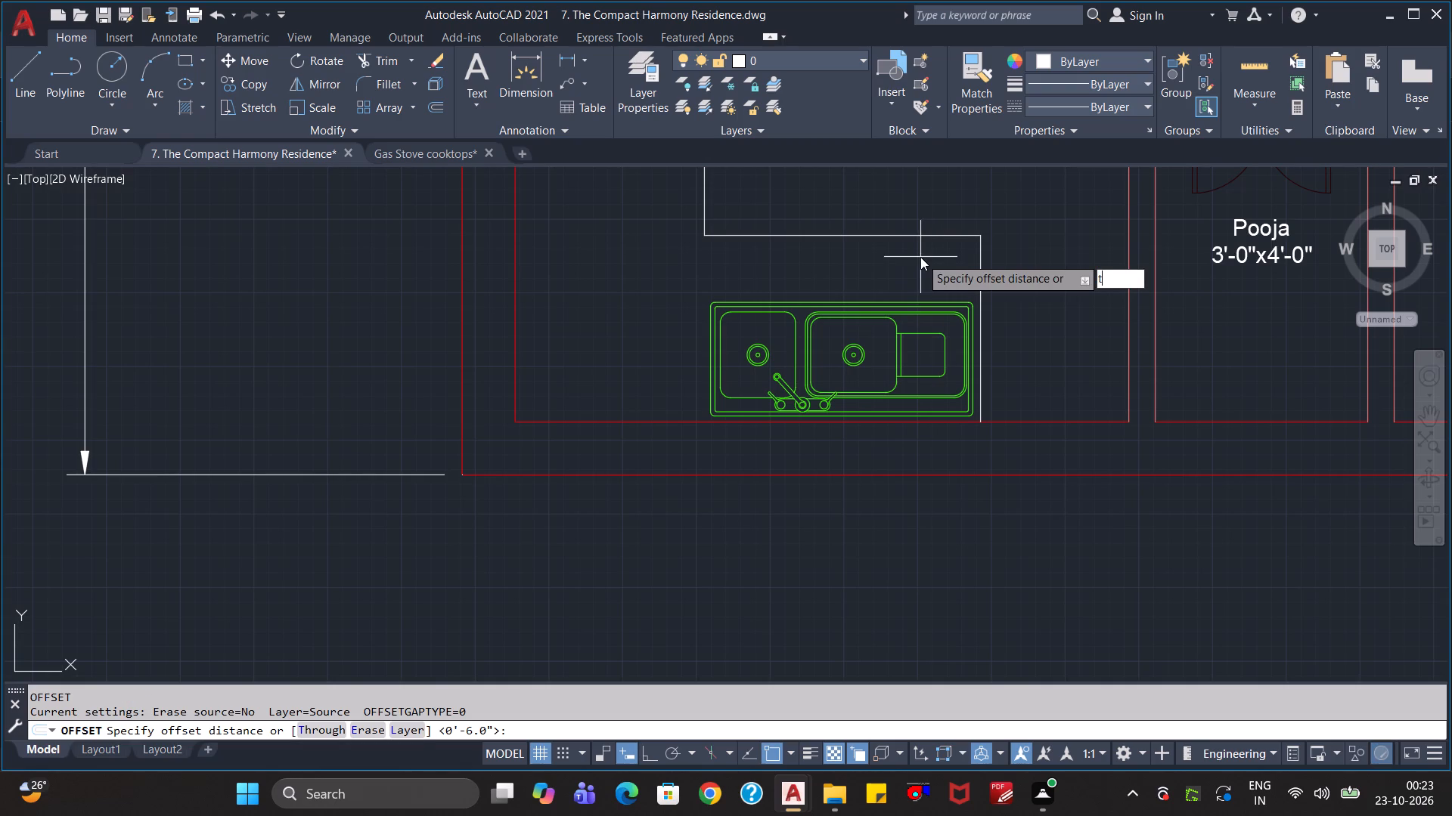
key(Return)
click(880, 235)
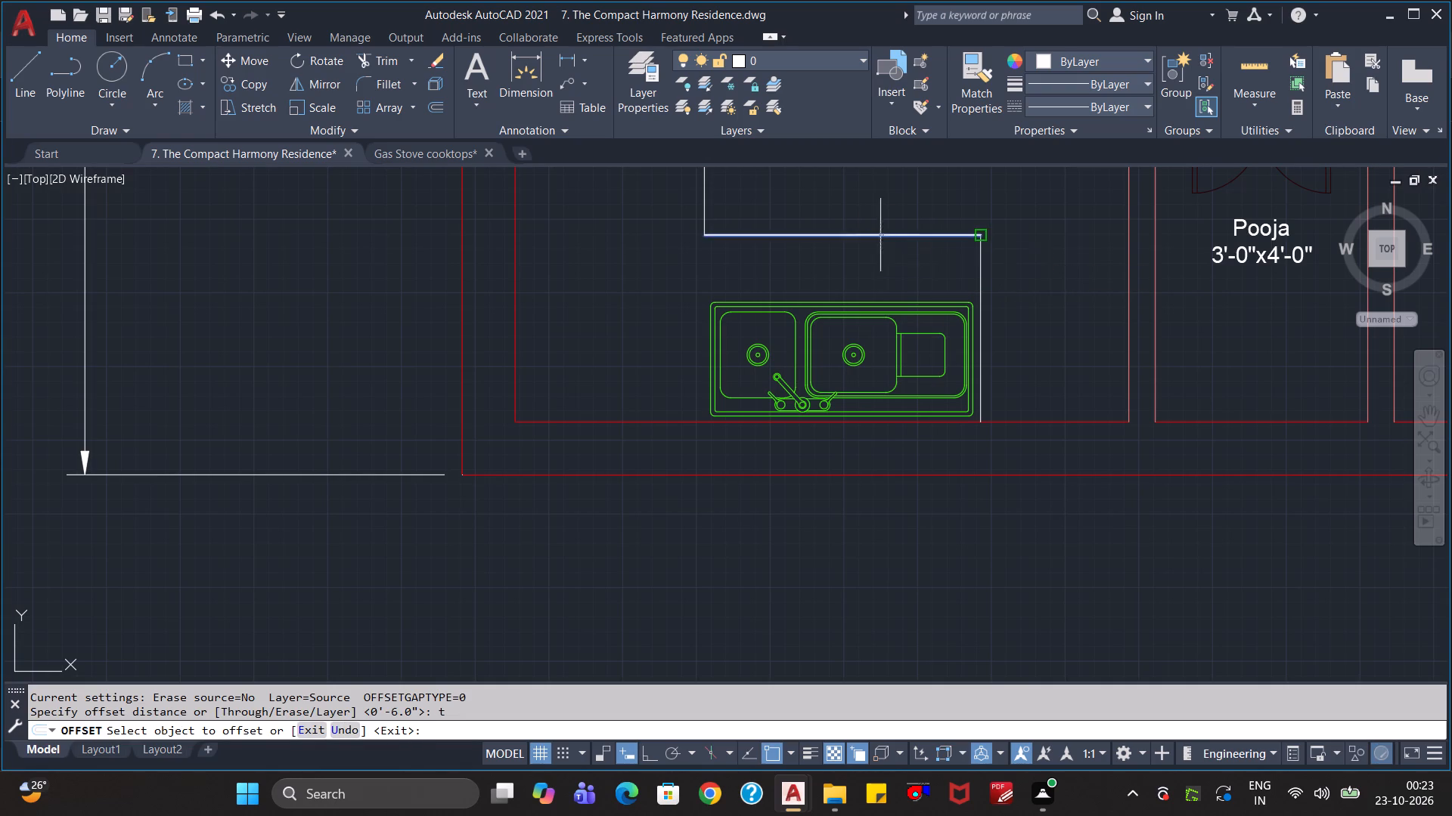
click(878, 290)
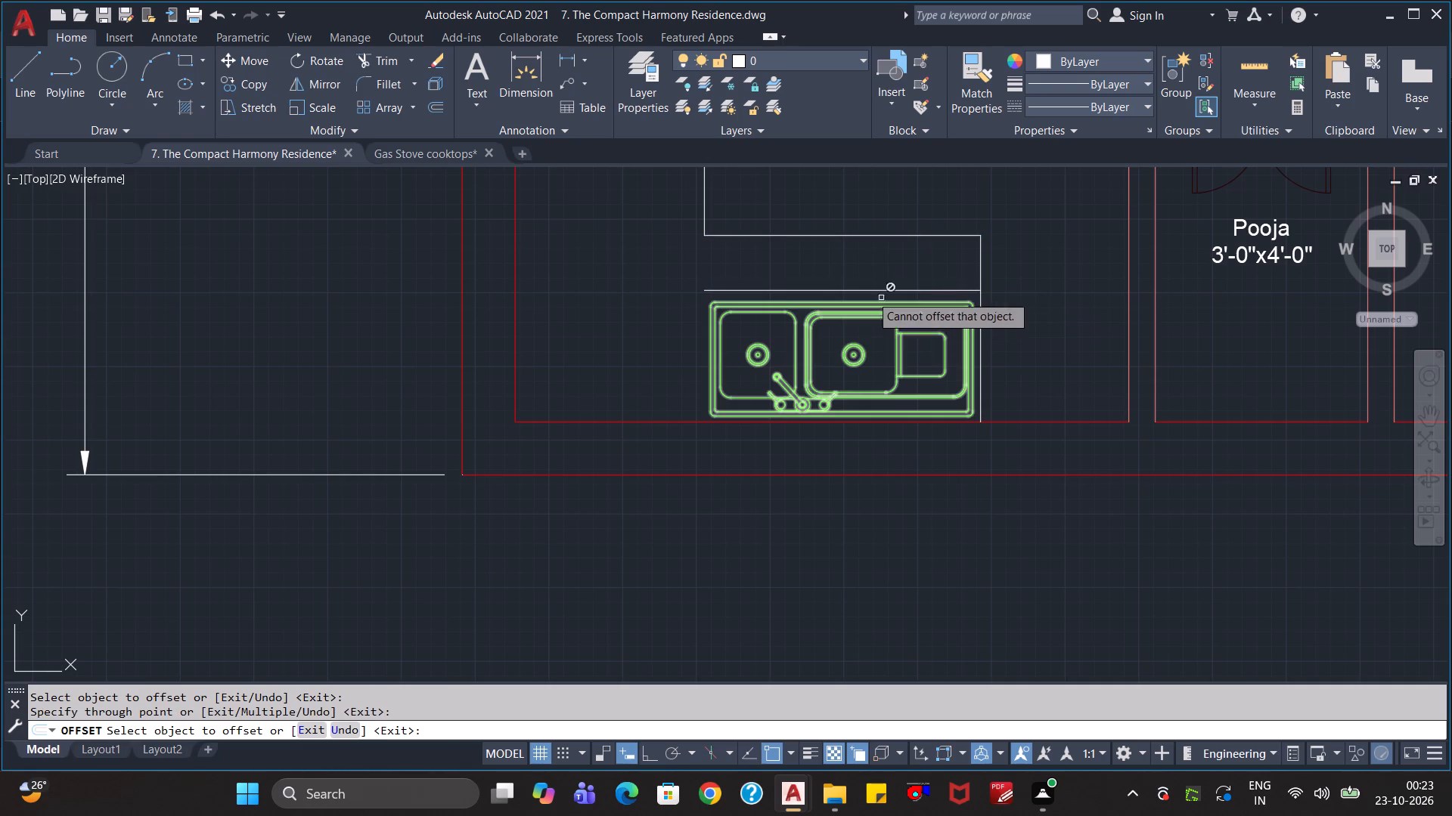
Offset the vertical Kitchen counter edge about 5.3 inches toward the stove using a through point.
scroll(762, 267, up, 1)
scroll(762, 267, down, 2)
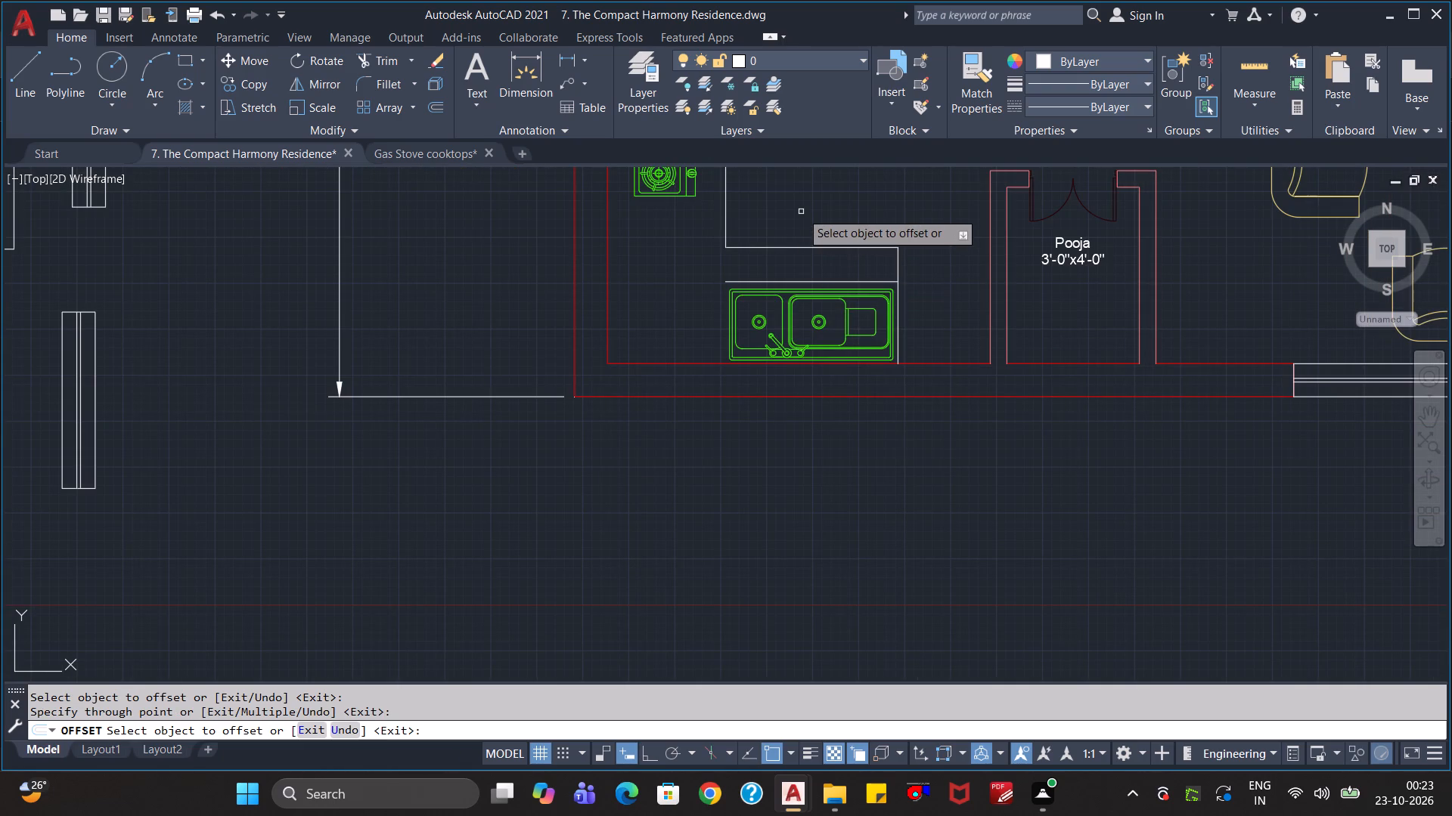
middle_drag(801, 212, 806, 319)
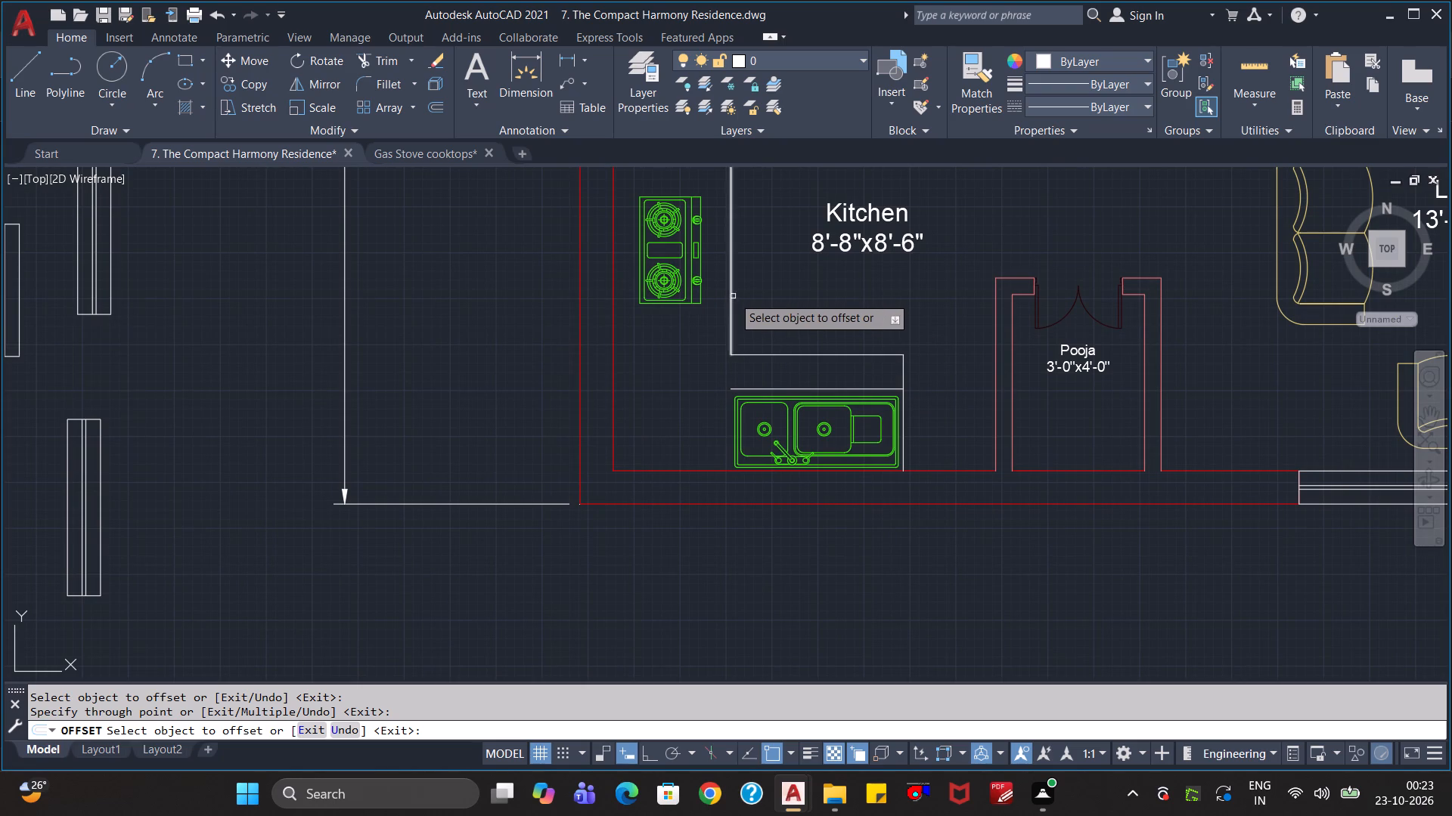
click(733, 296)
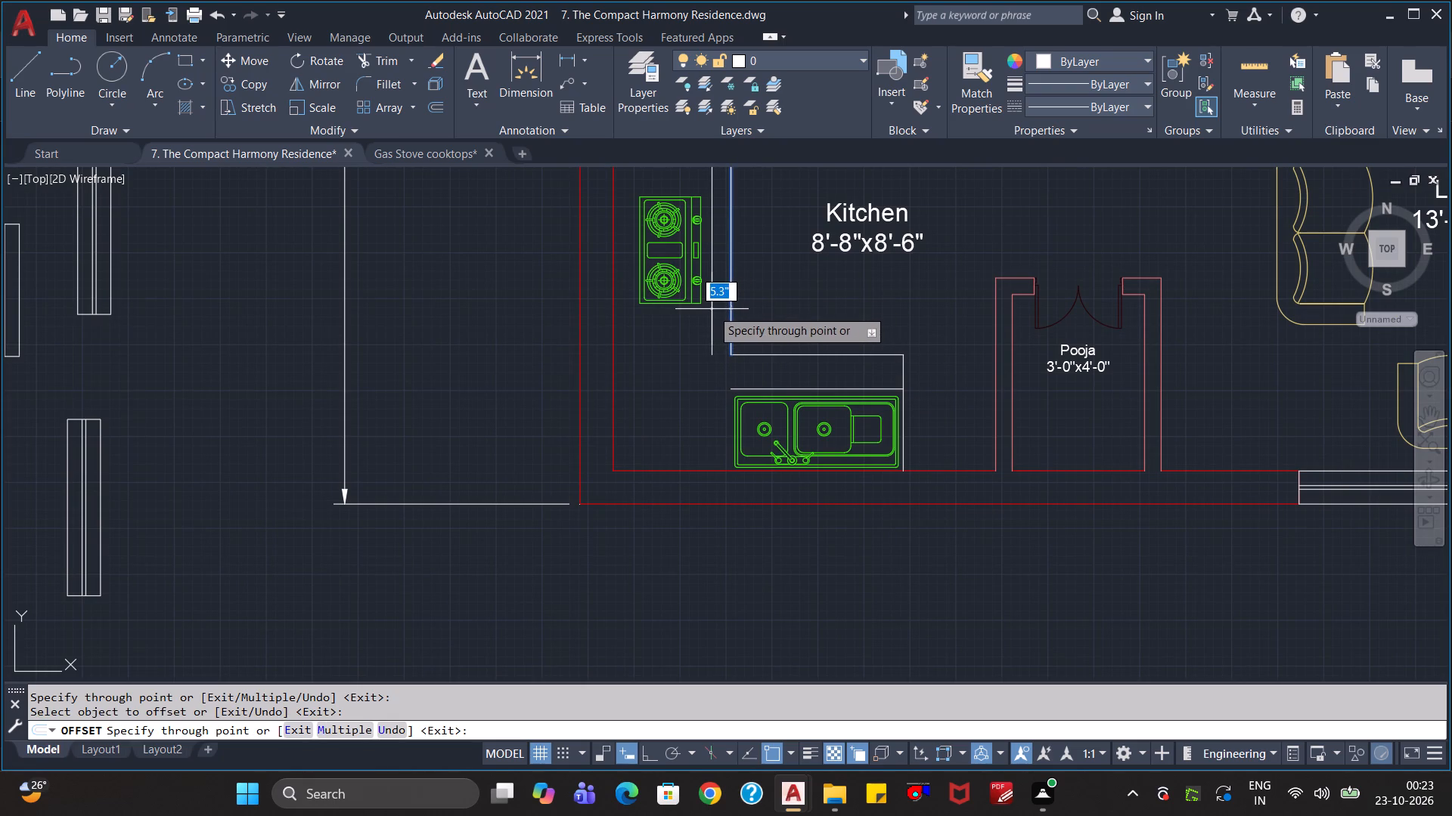
click(712, 309)
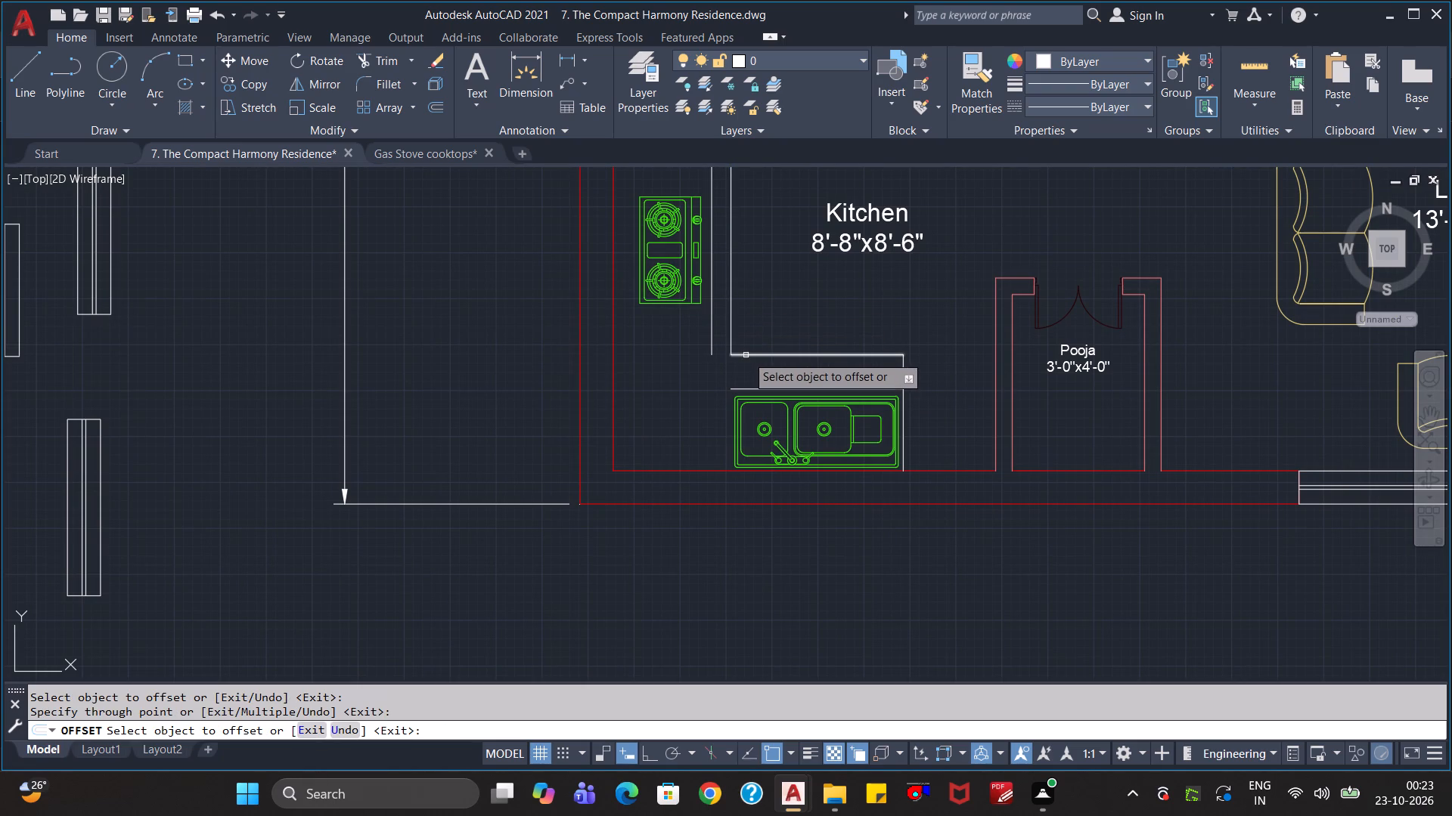
key(Escape)
key(Escape)
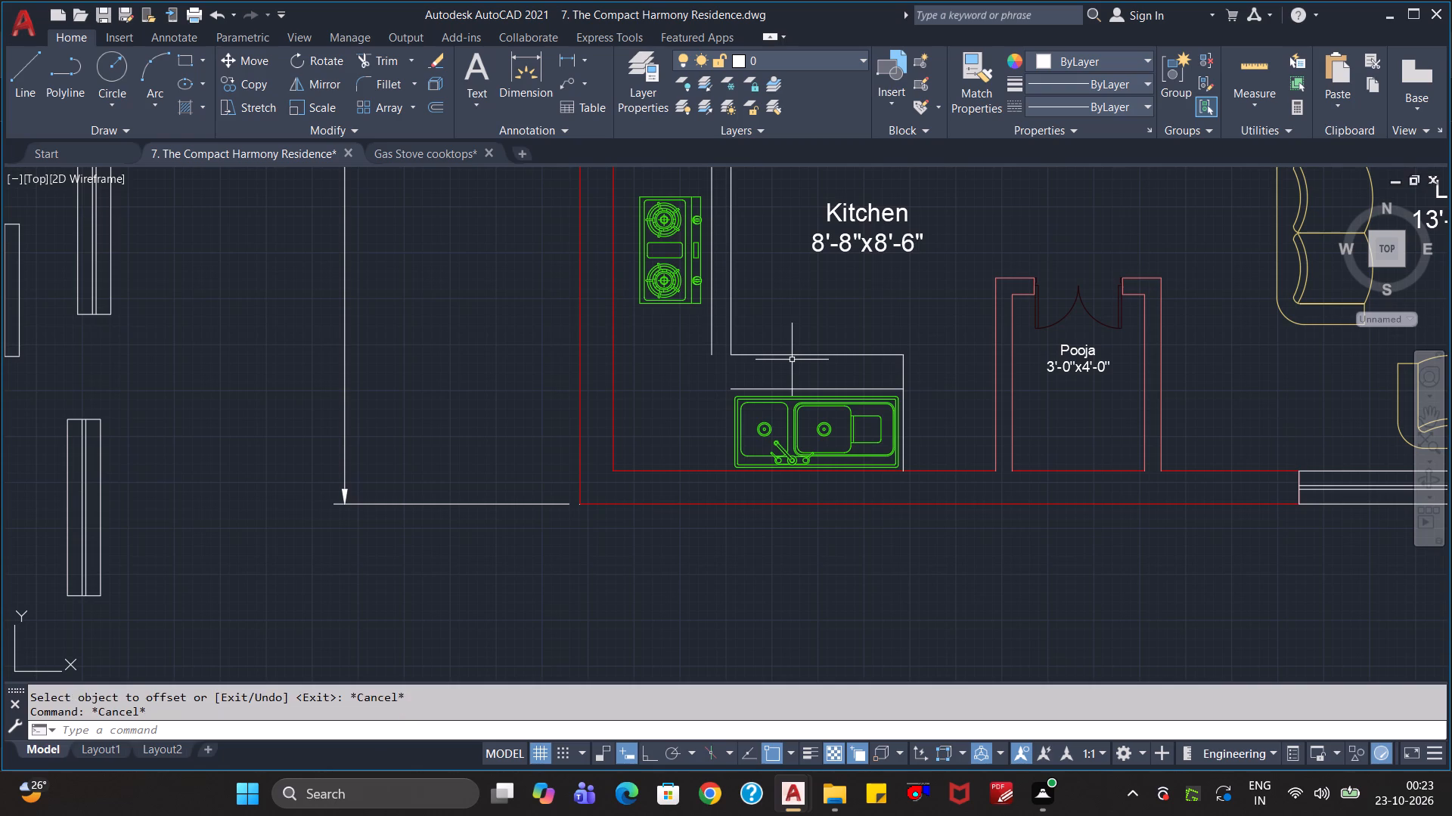
Extend the horizontal counter edge to the offset line beside the stove, and the vertical edge to the offset line above the sink.
key(Escape)
key(e)
key(x)
key(Return)
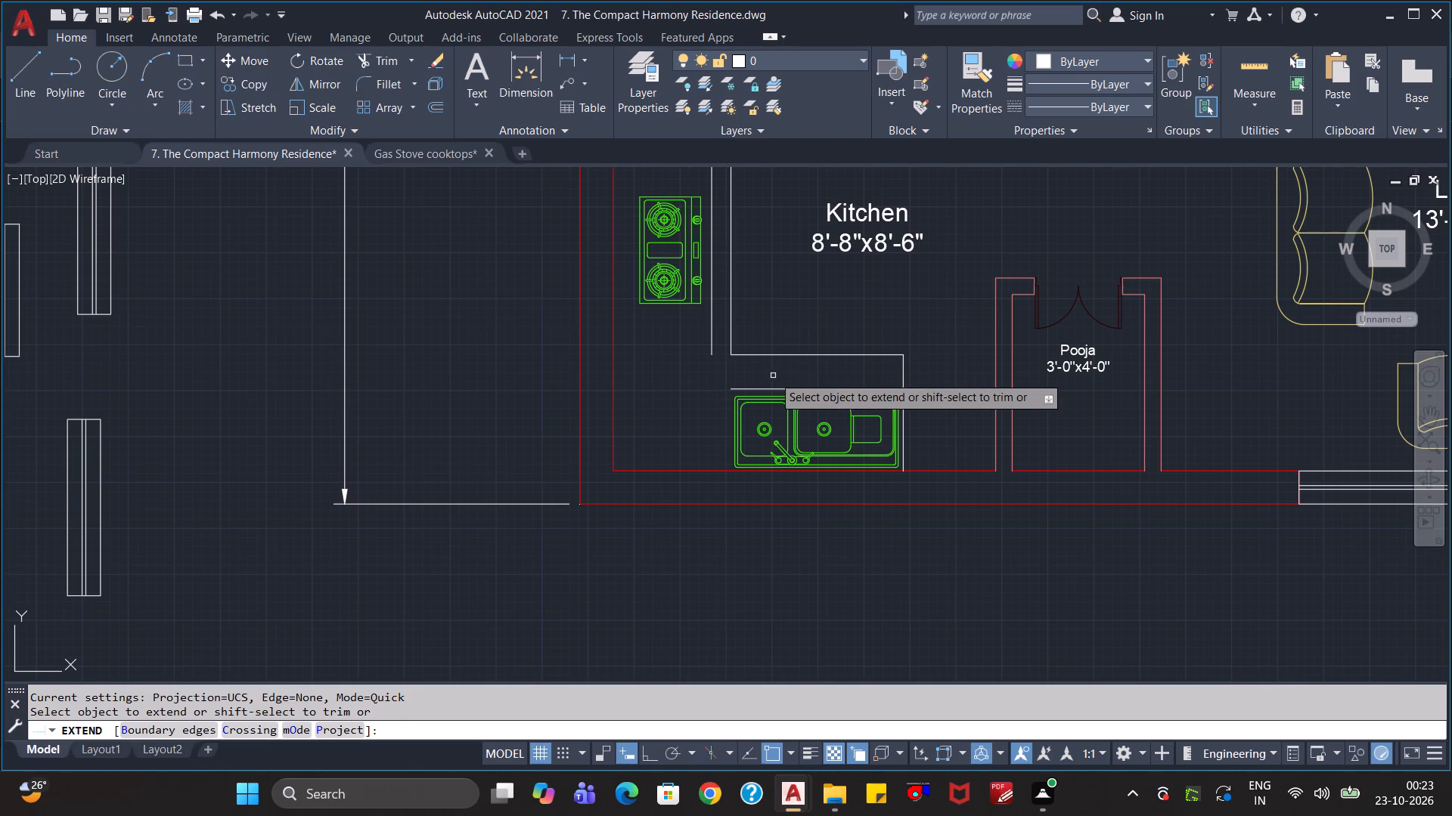
click(753, 354)
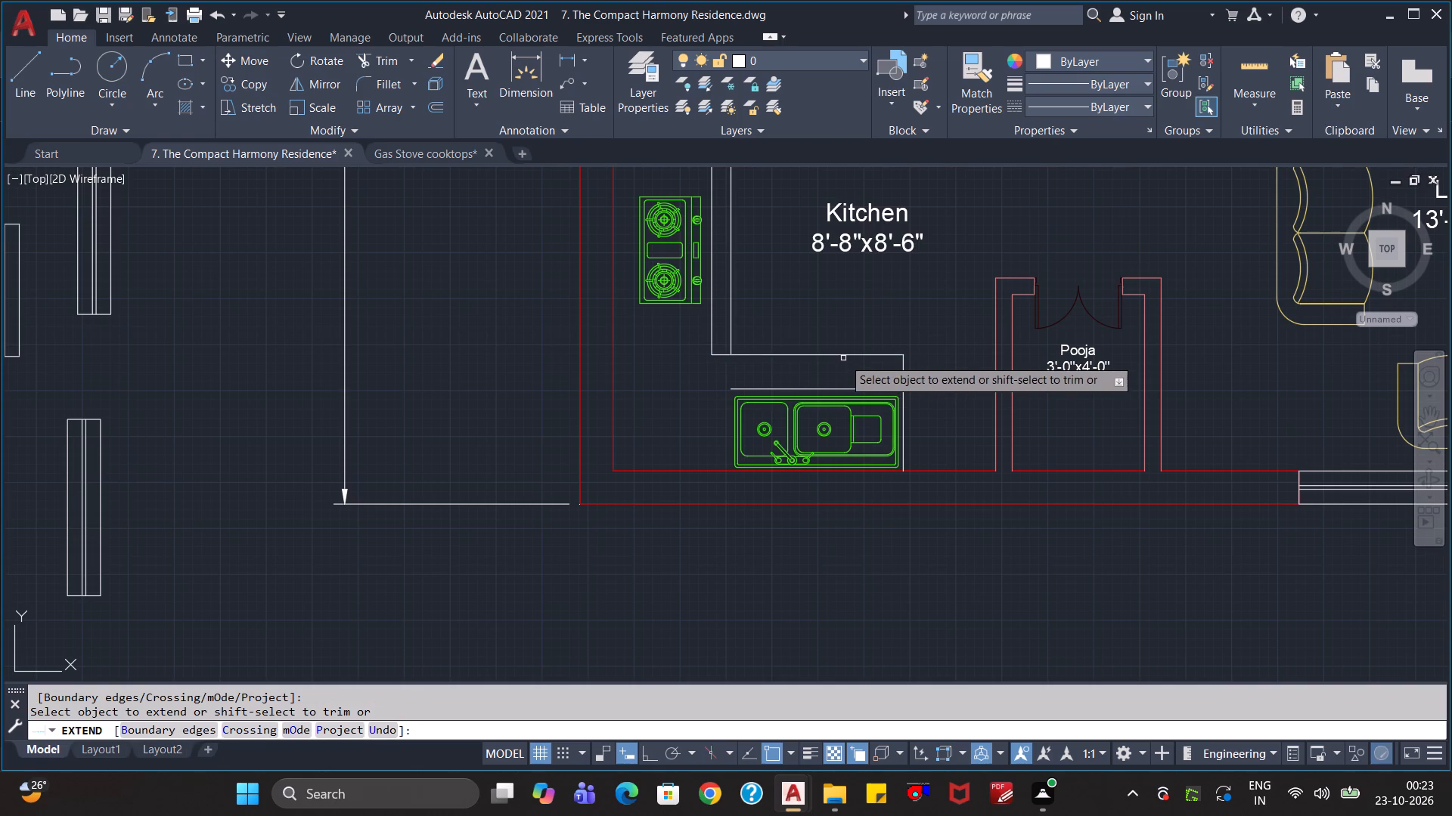
key(Escape)
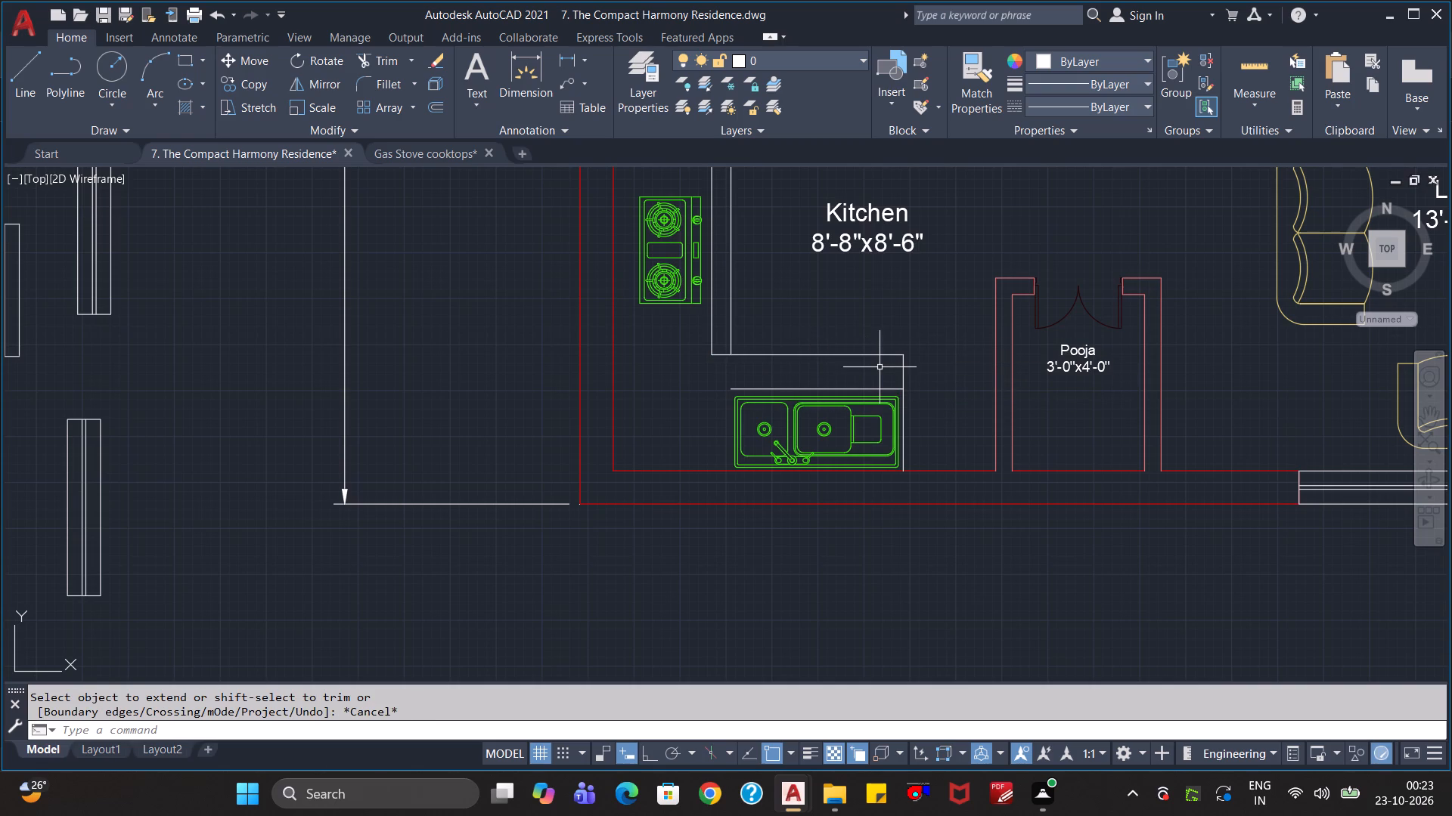
key(e)
key(x)
key(Return)
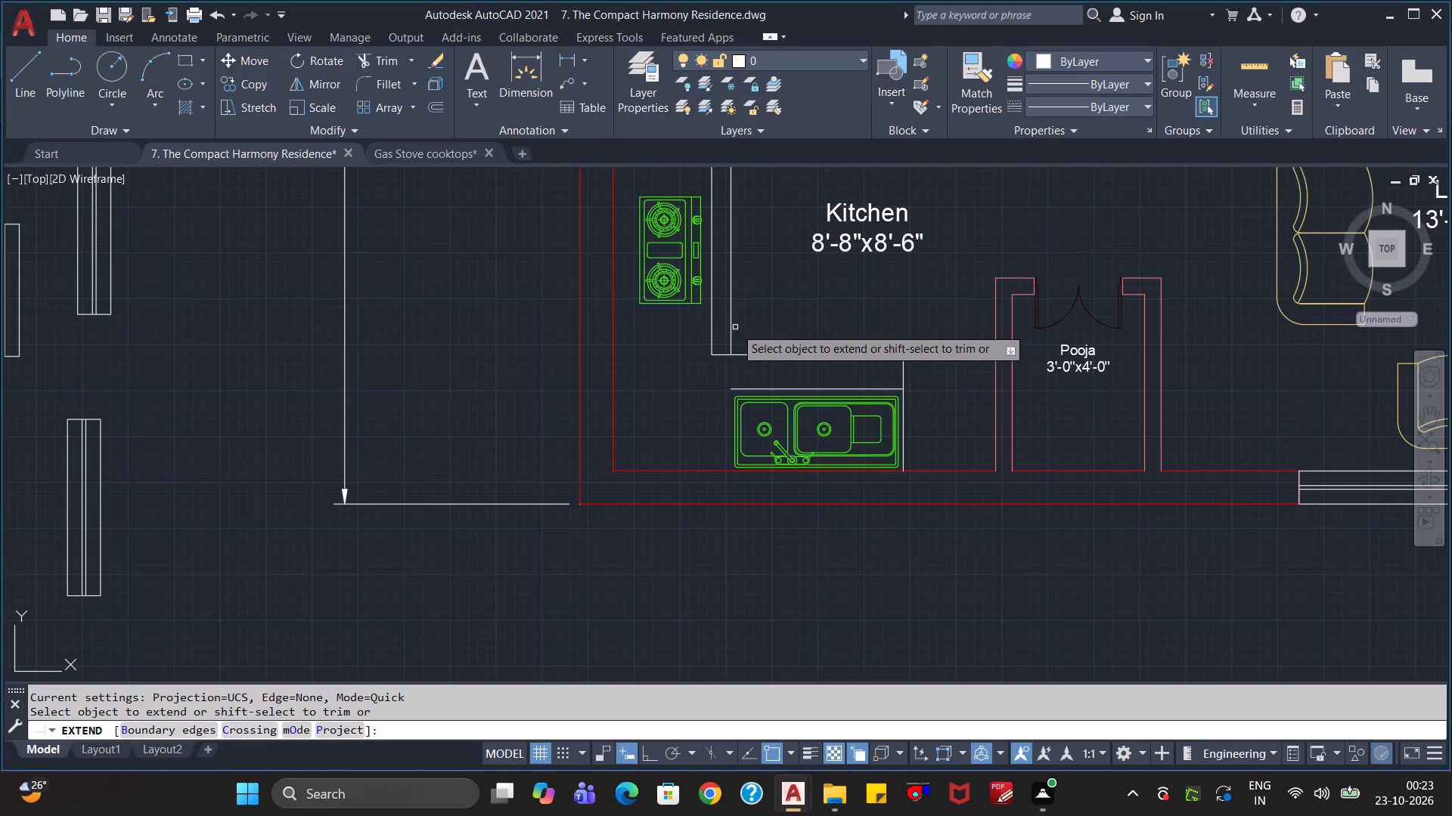
click(730, 342)
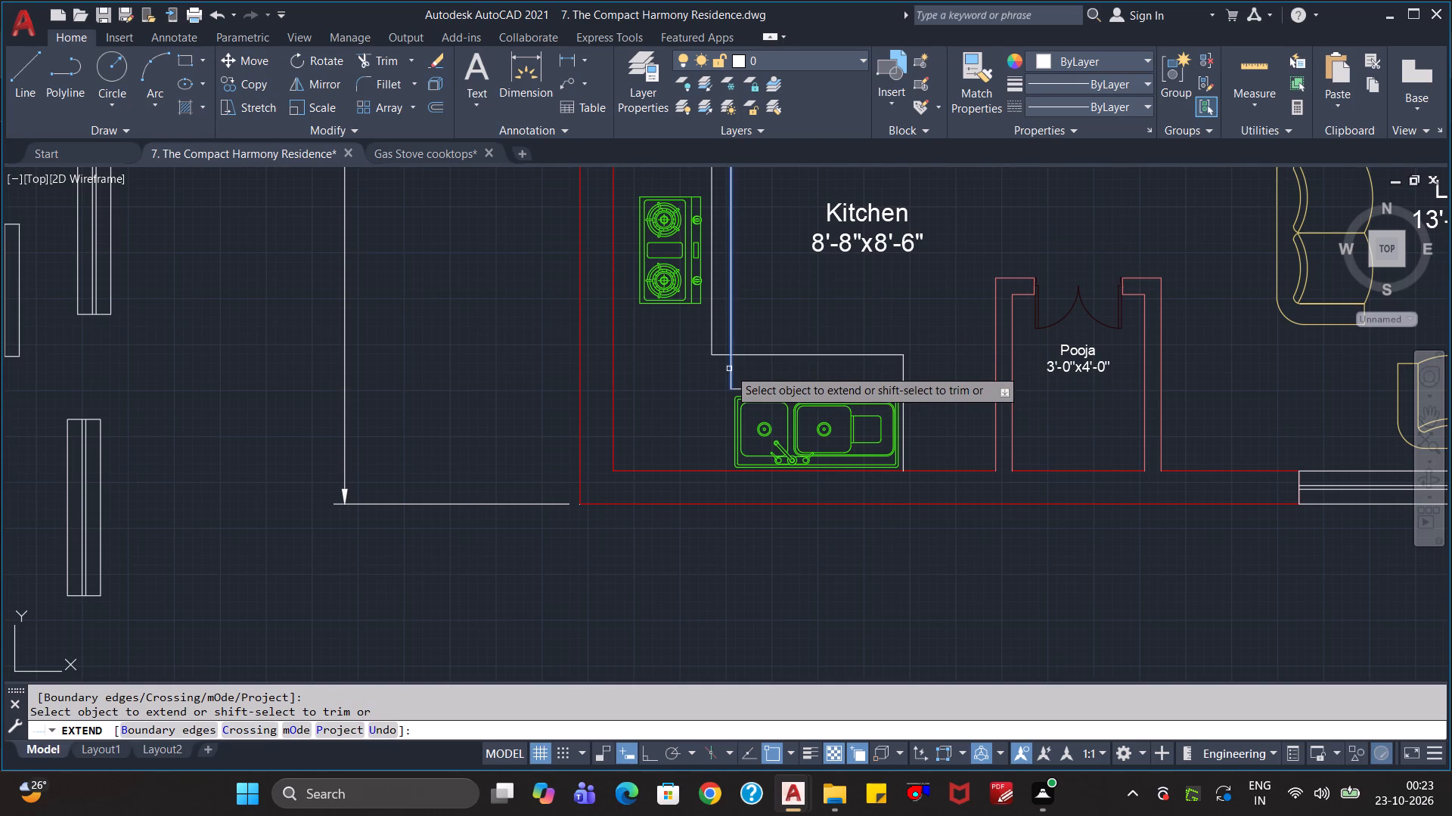
Extend the new counter line above the sink to the Kitchen's left wall and the new line beside the stove down to it.
click(729, 369)
click(753, 391)
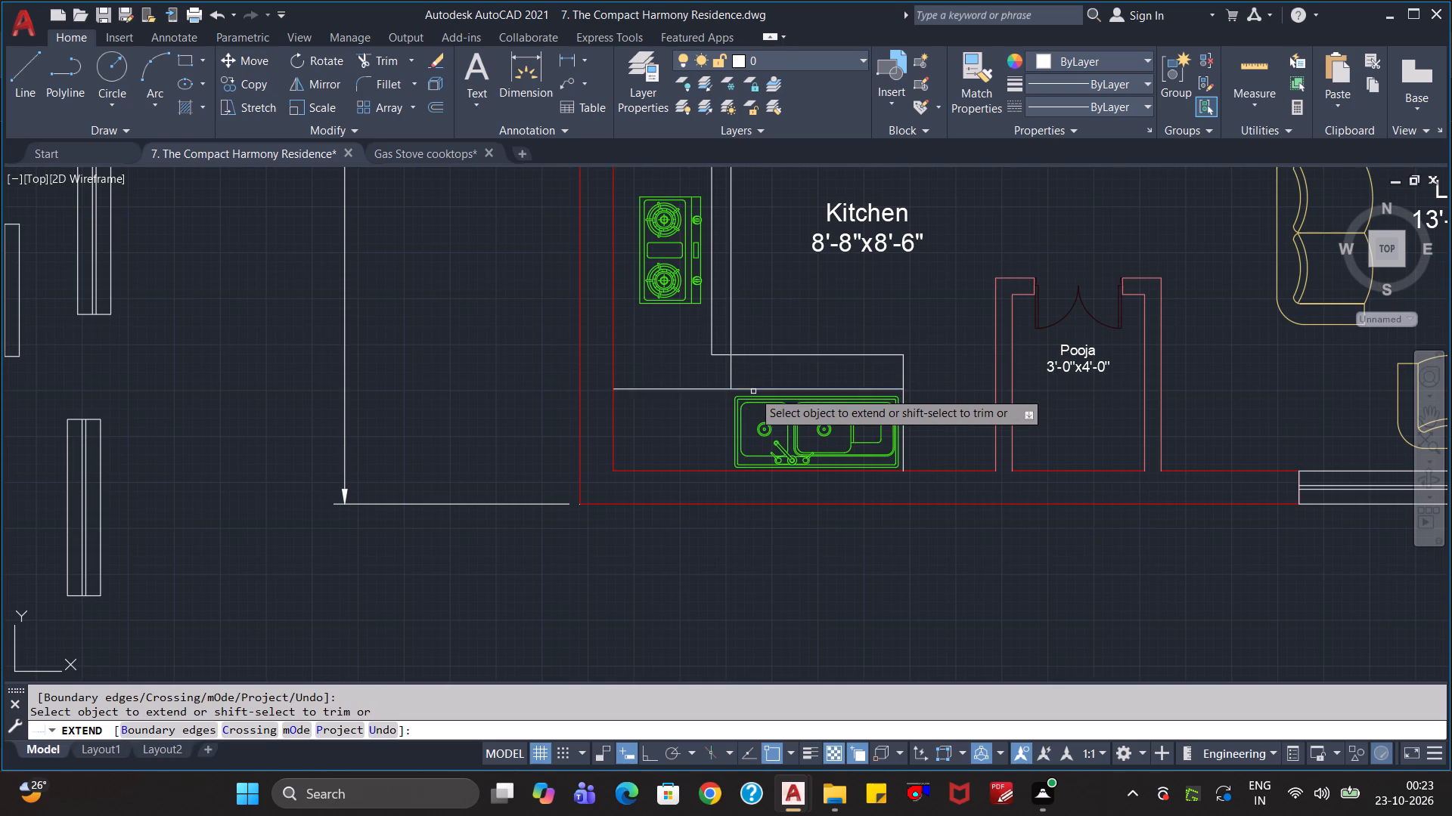
click(714, 341)
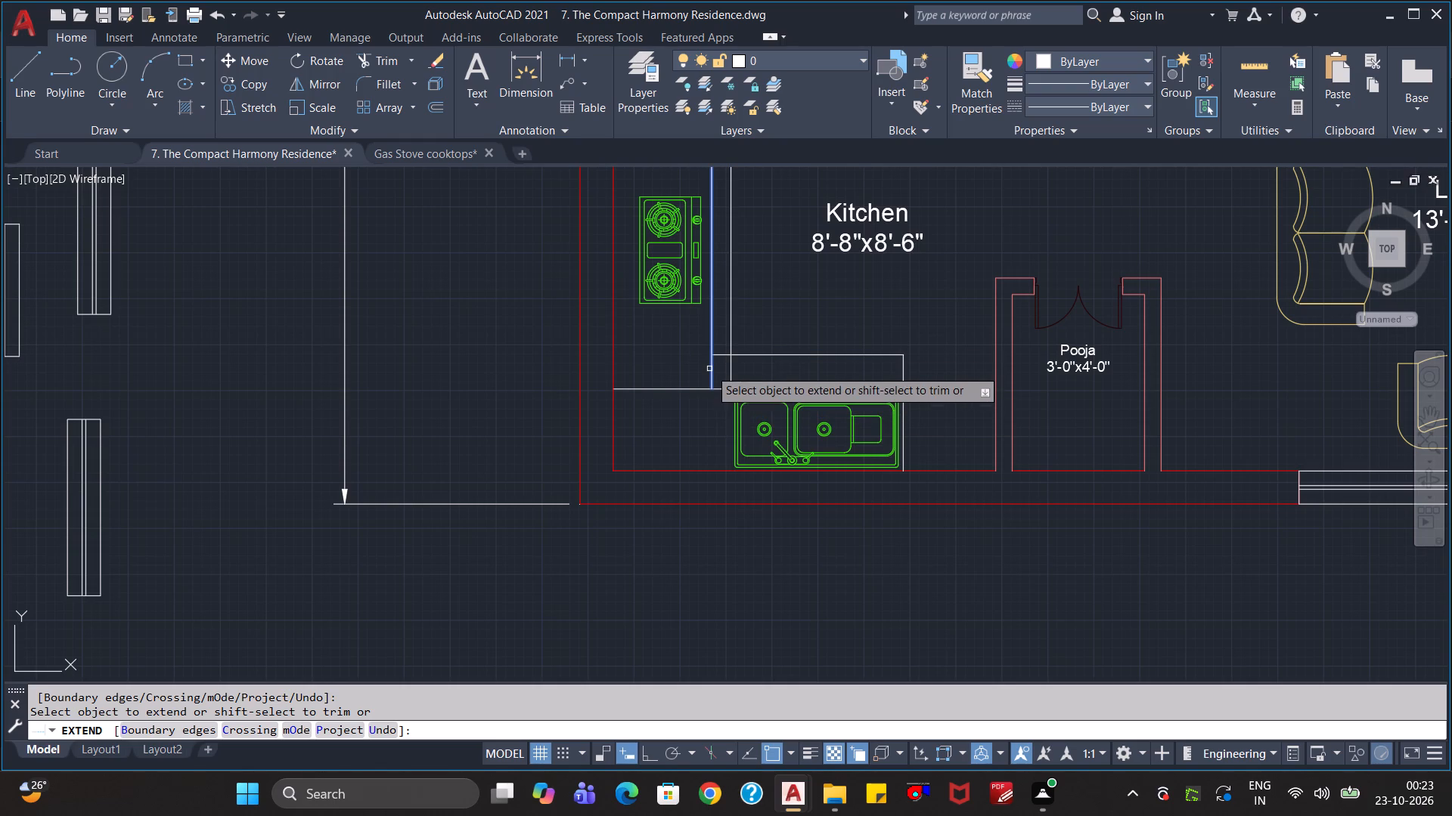
click(709, 369)
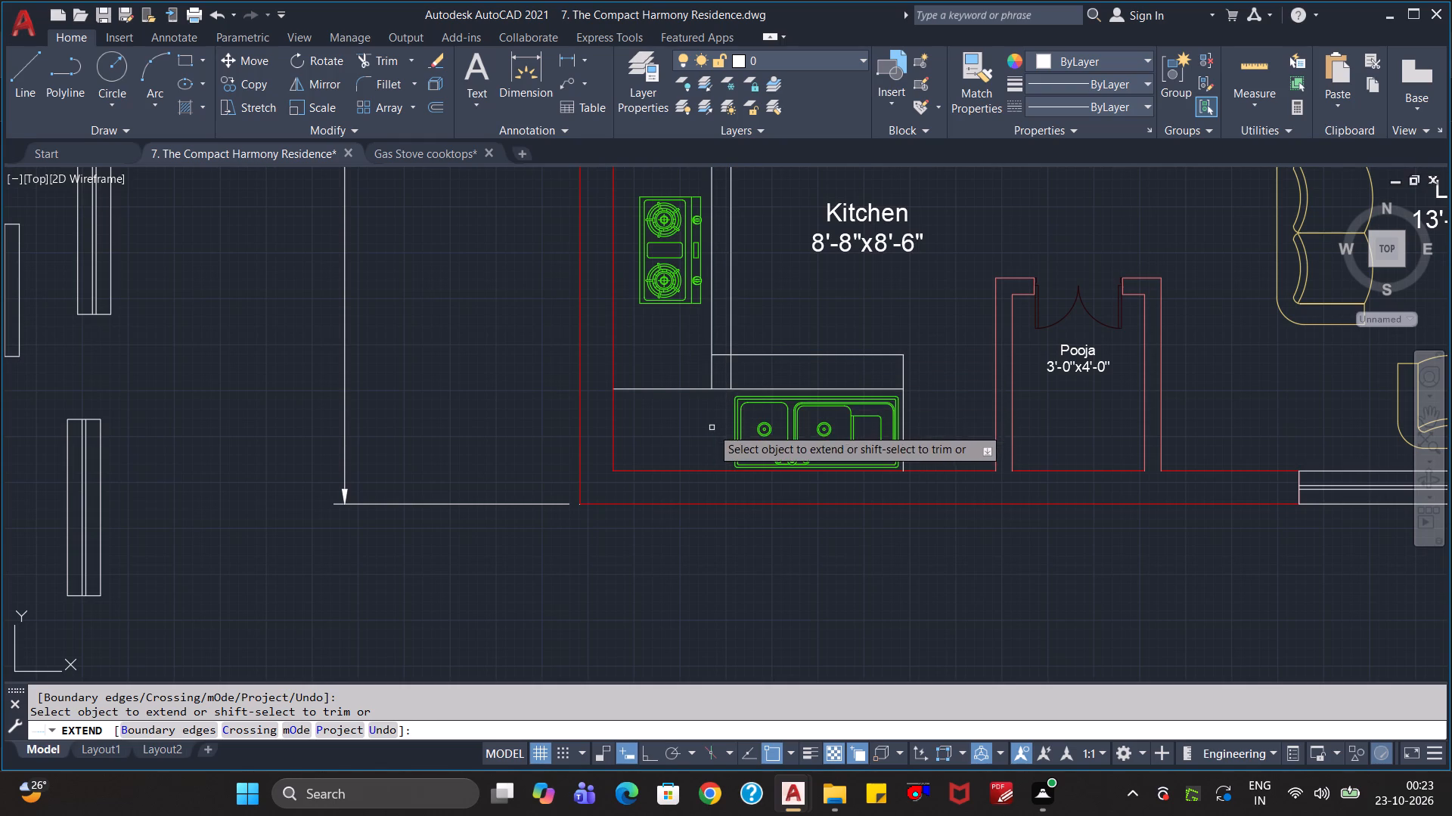
key(Escape)
key(Escape)
key(Escape)
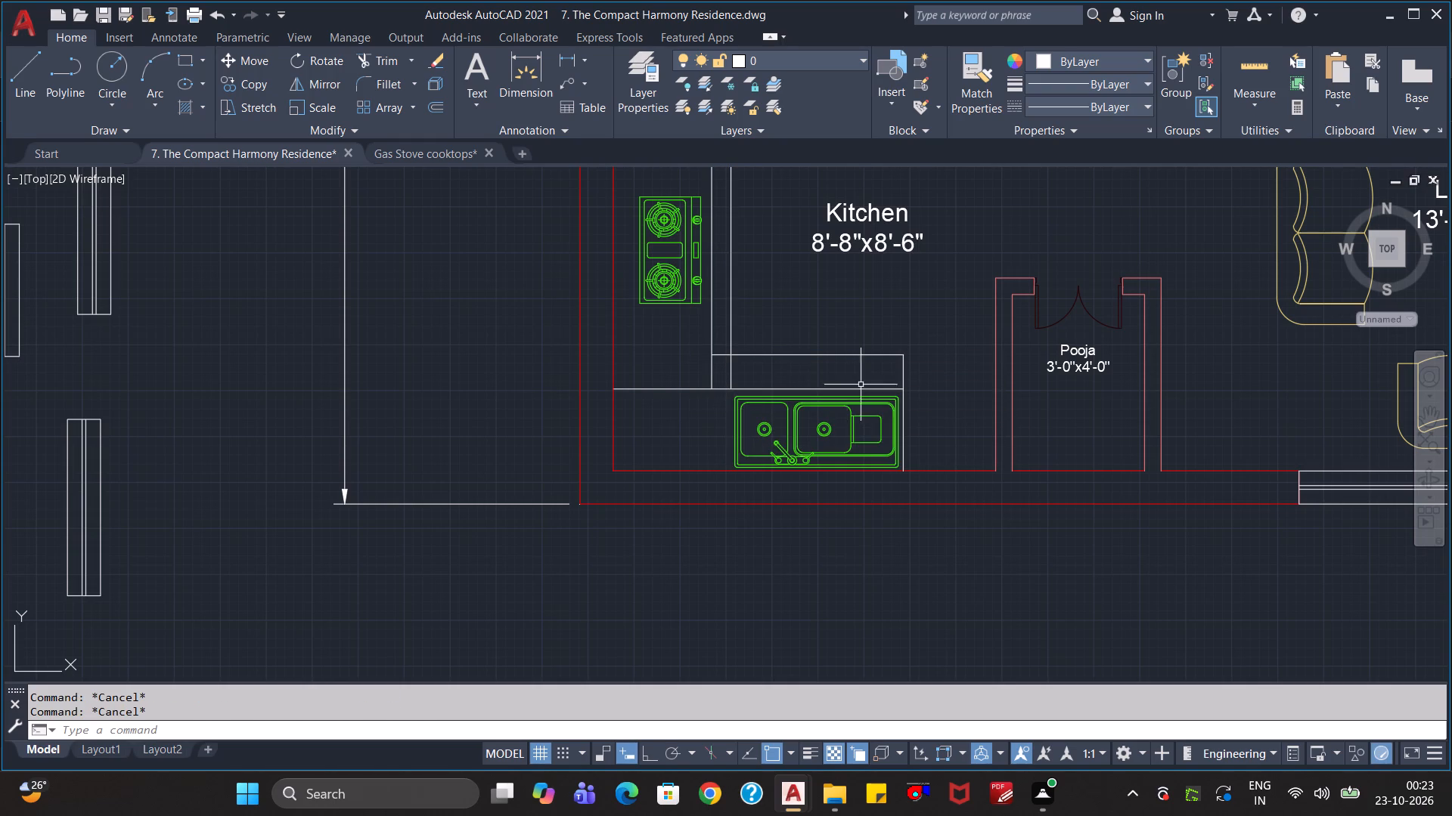
Trim away the old Kitchen counter edges and the leftover stubs, leaving one L-shaped outline around the stove and sink.
key(r)
key(BackSpace)
text(tr)
key(Return)
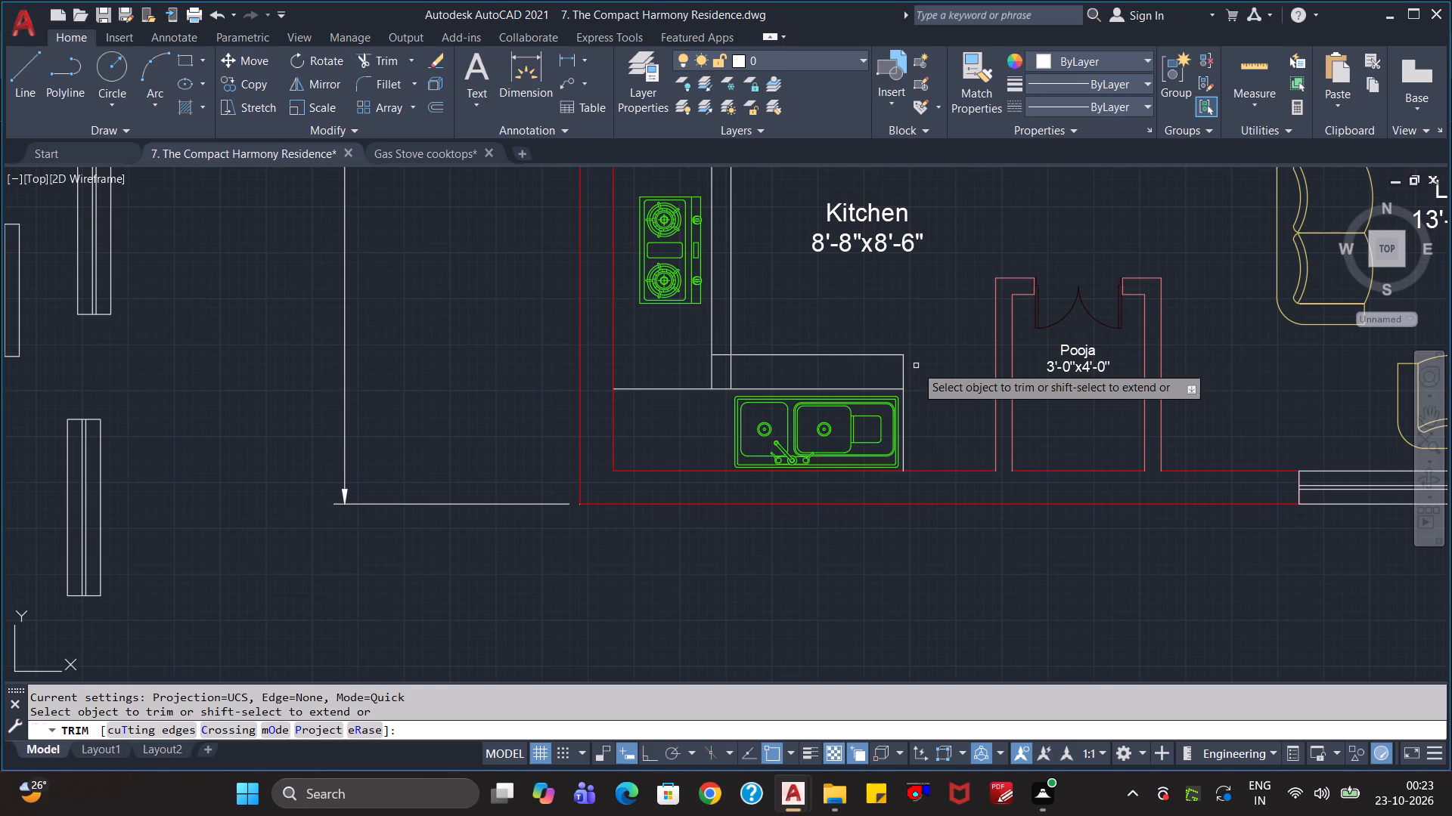
click(916, 366)
click(844, 351)
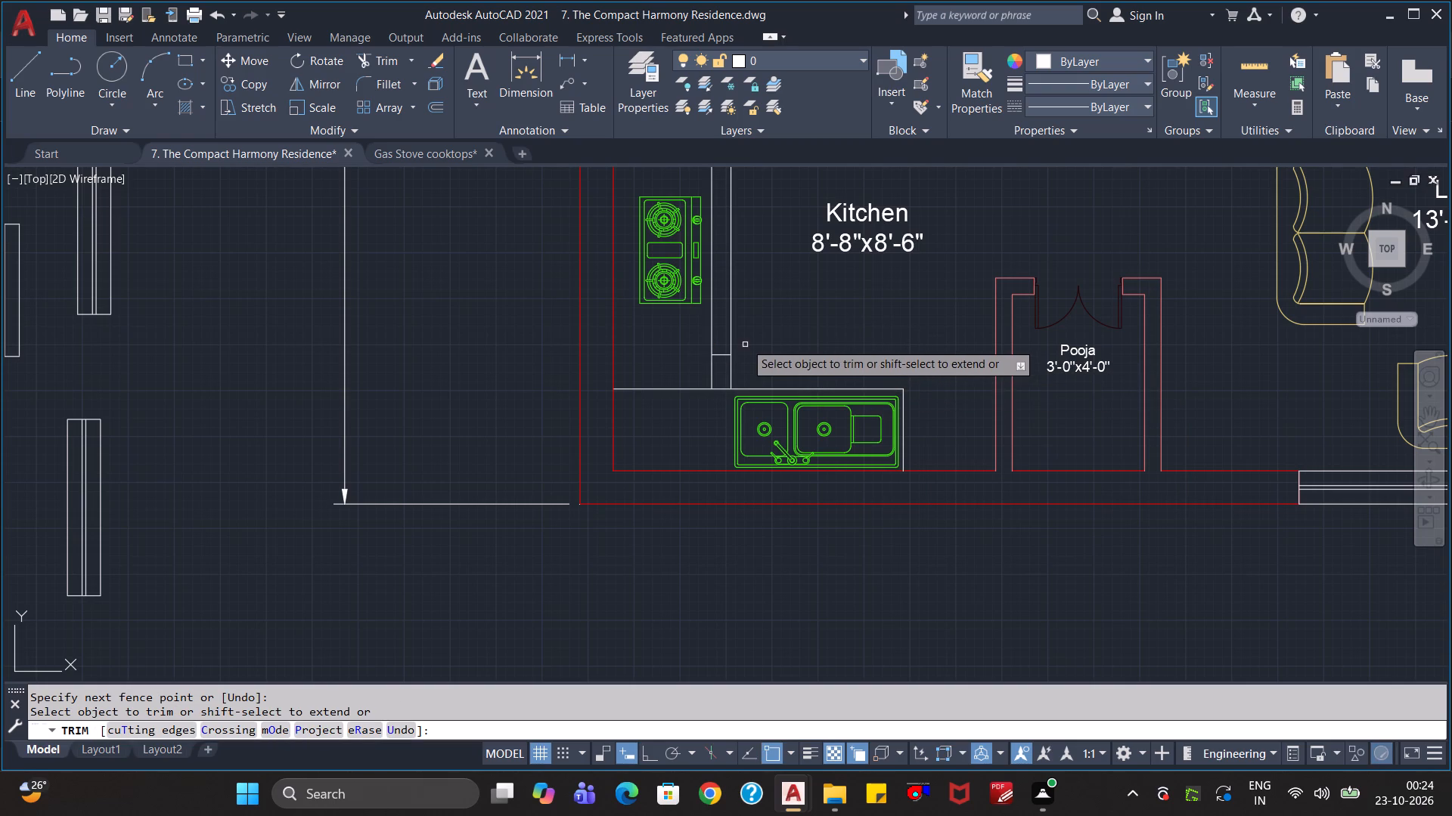
click(724, 365)
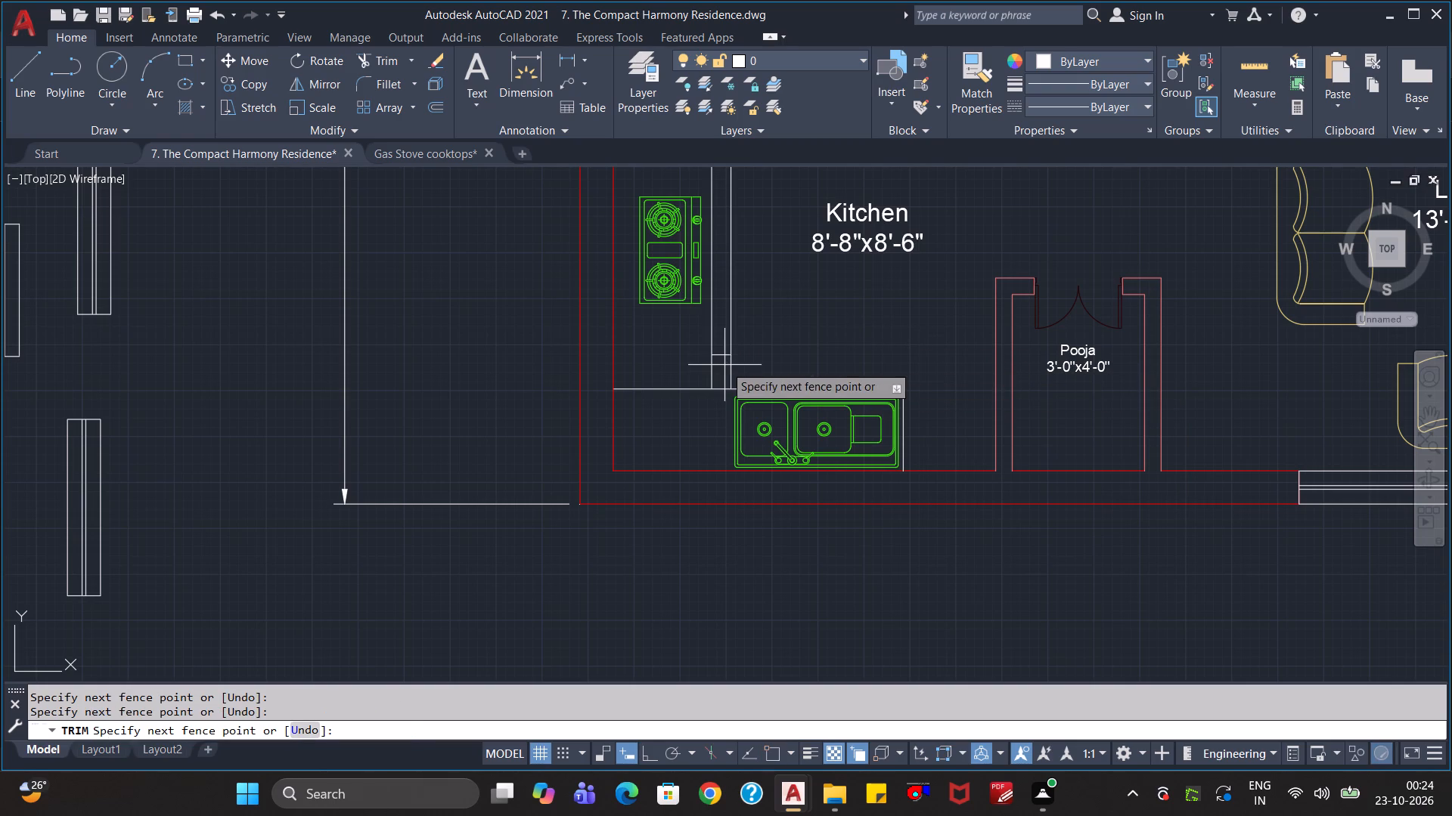
click(729, 338)
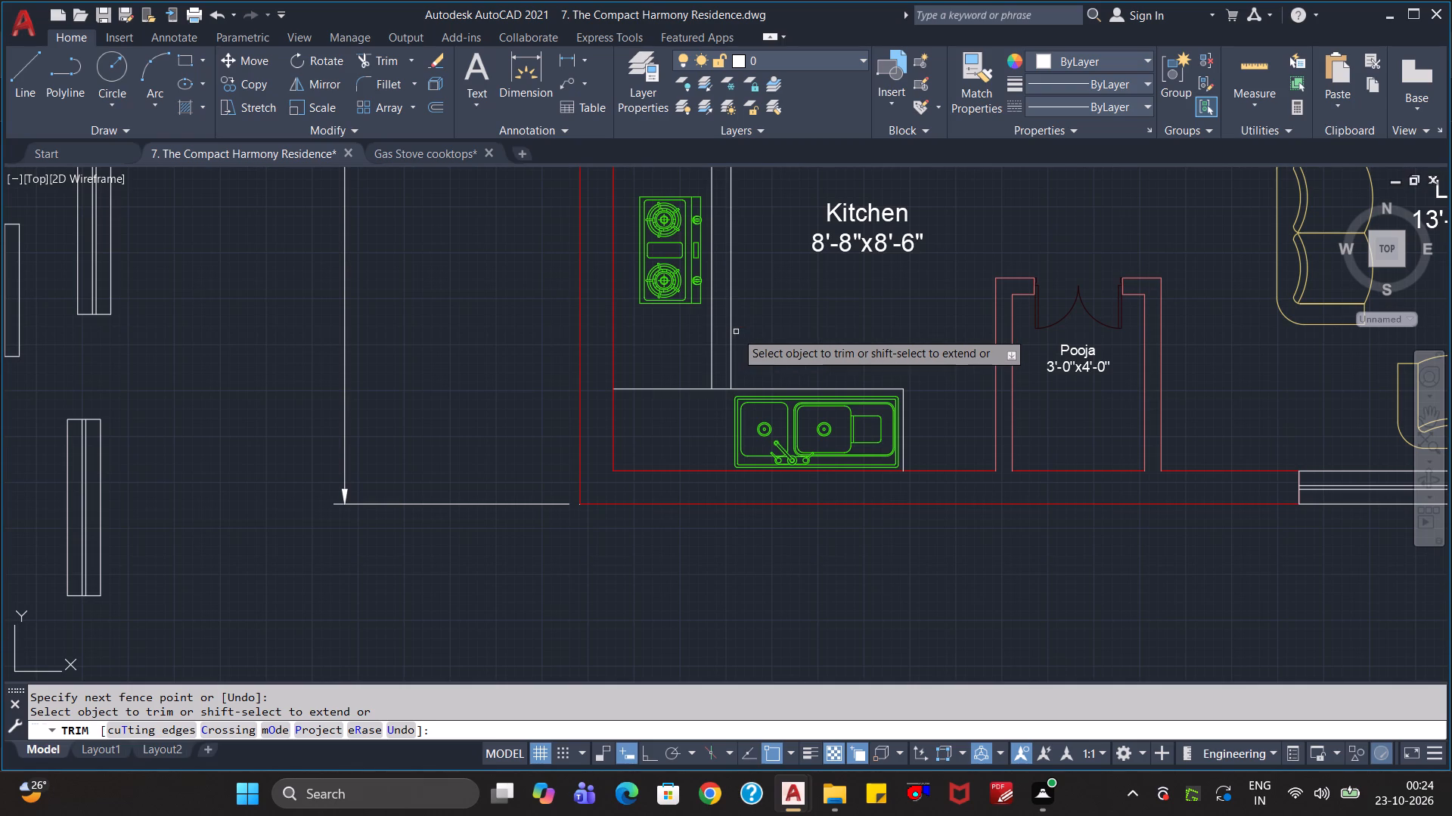
click(733, 338)
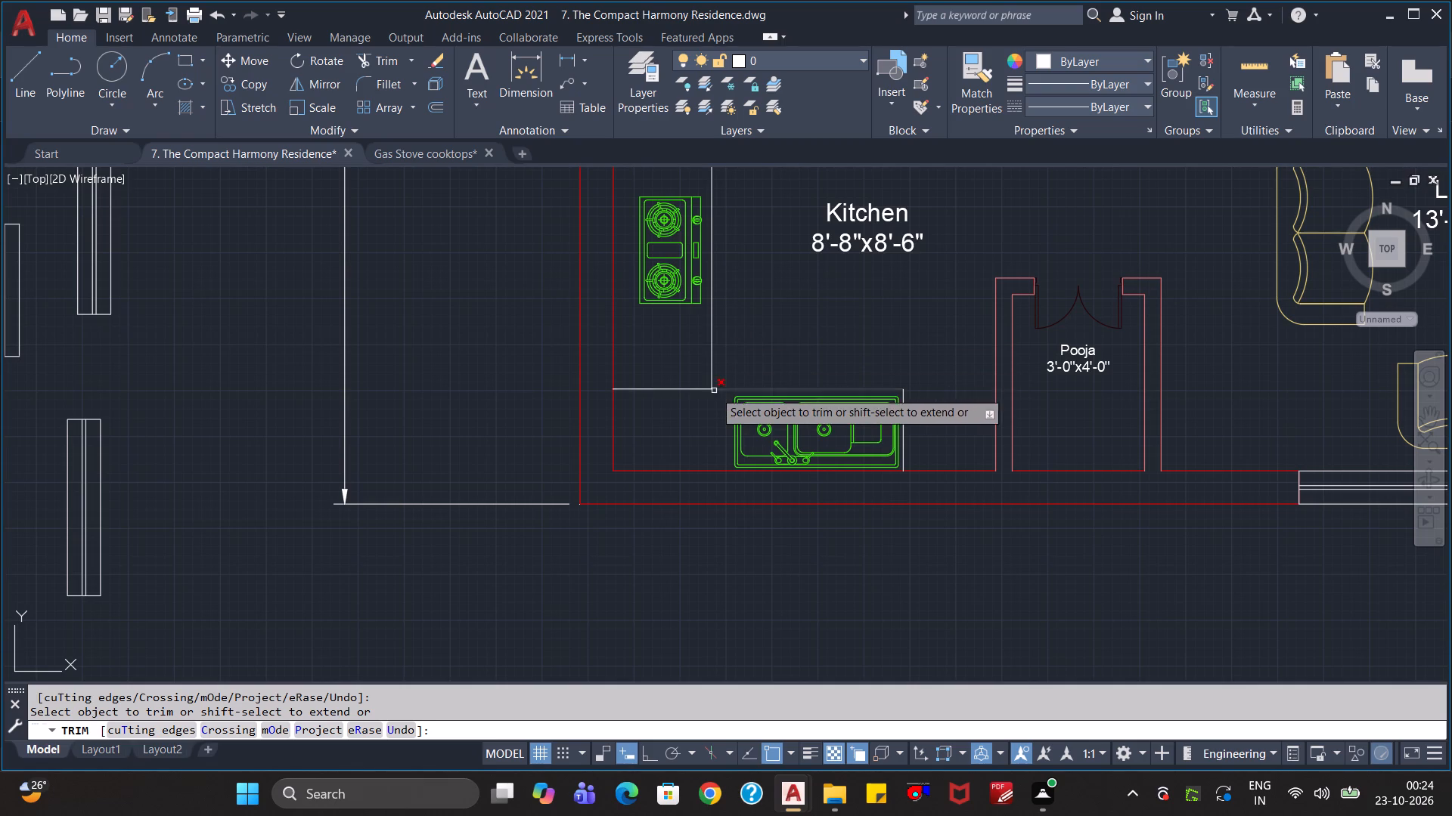
click(685, 388)
key(Escape)
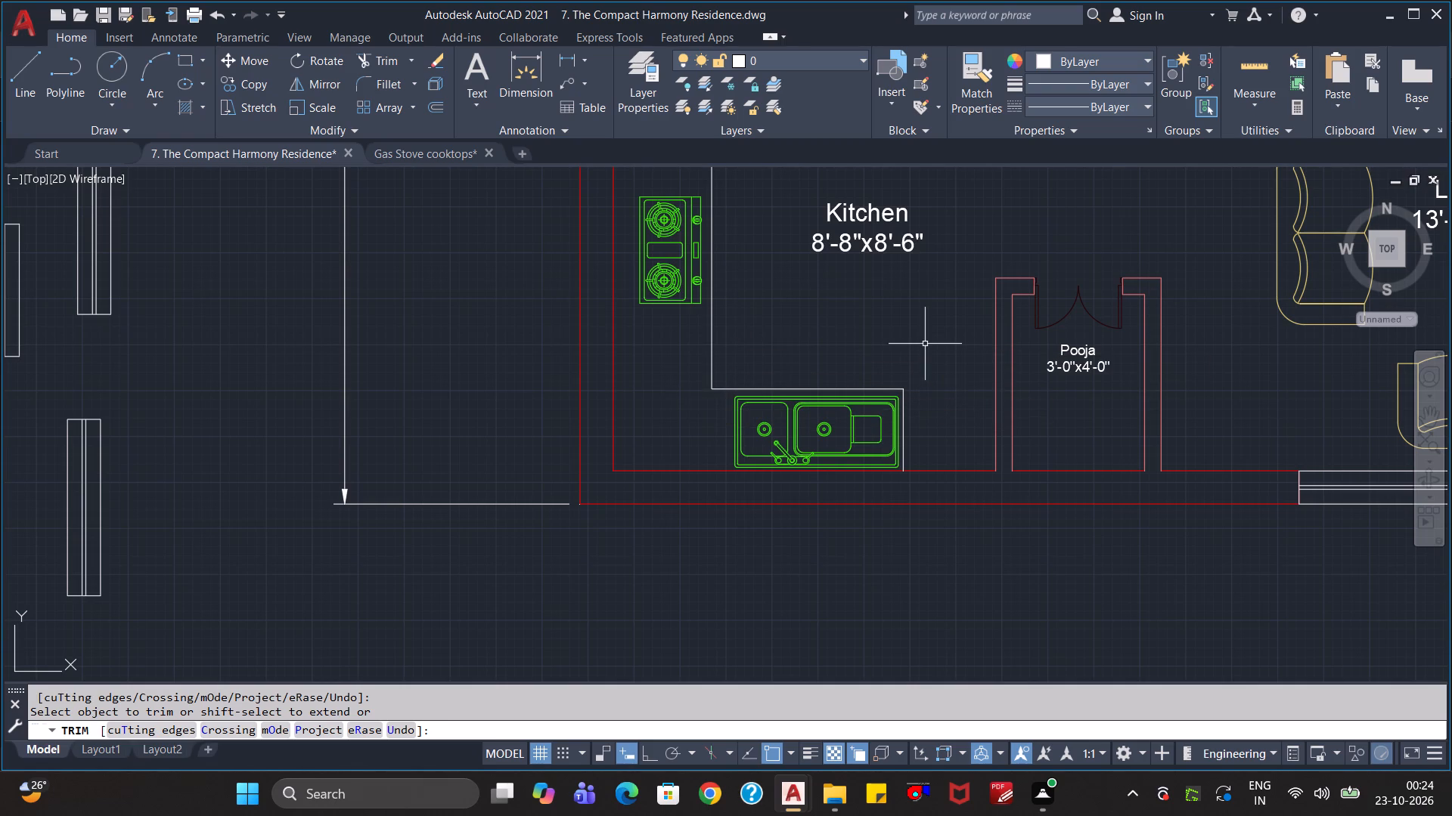
key(Escape)
Move the Kitchen stove about 9 inches down along the counter toward the sink.
scroll(925, 344, down, 1)
scroll(842, 345, up, 1)
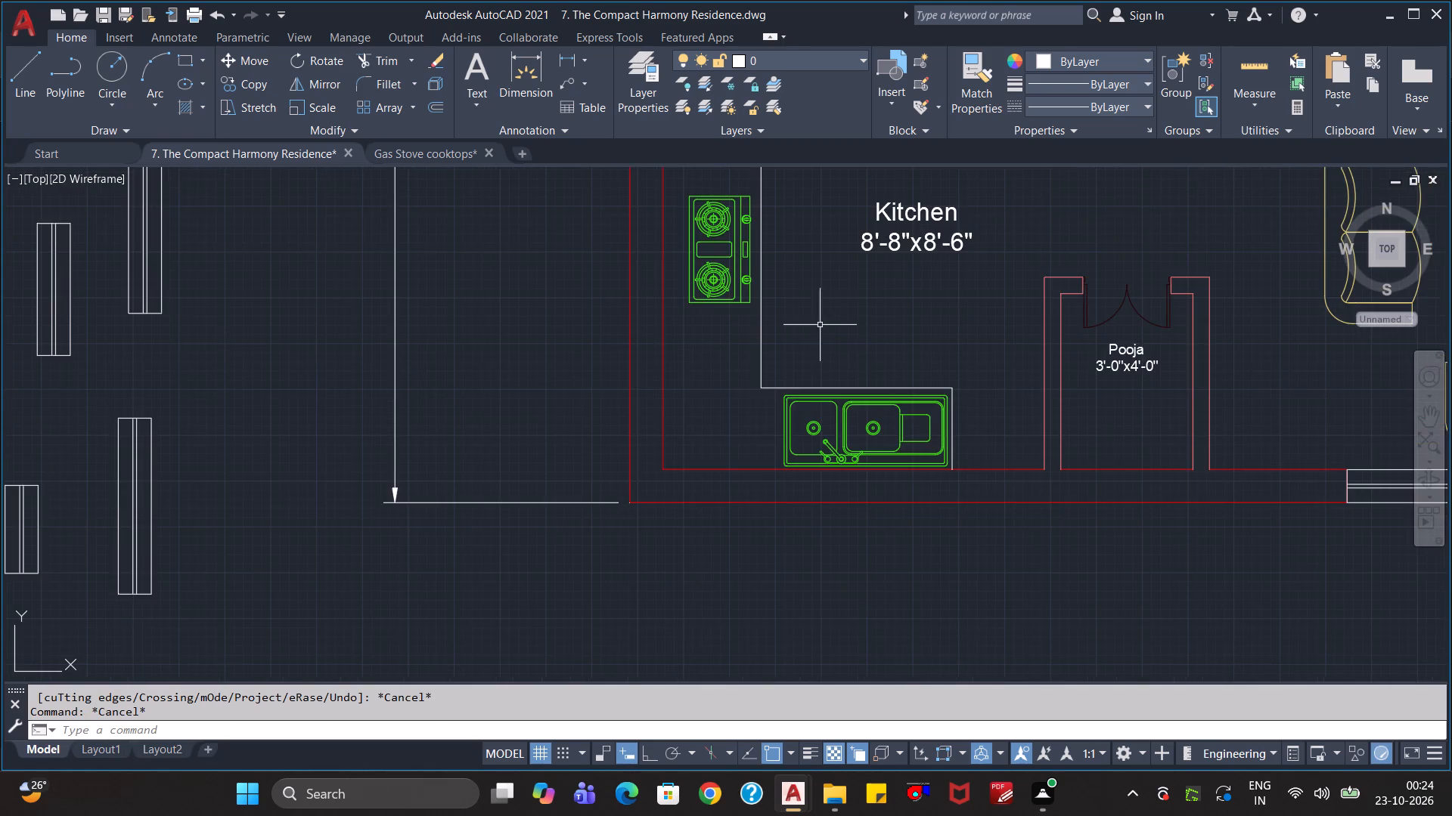
middle_drag(814, 316, 814, 420)
click(722, 338)
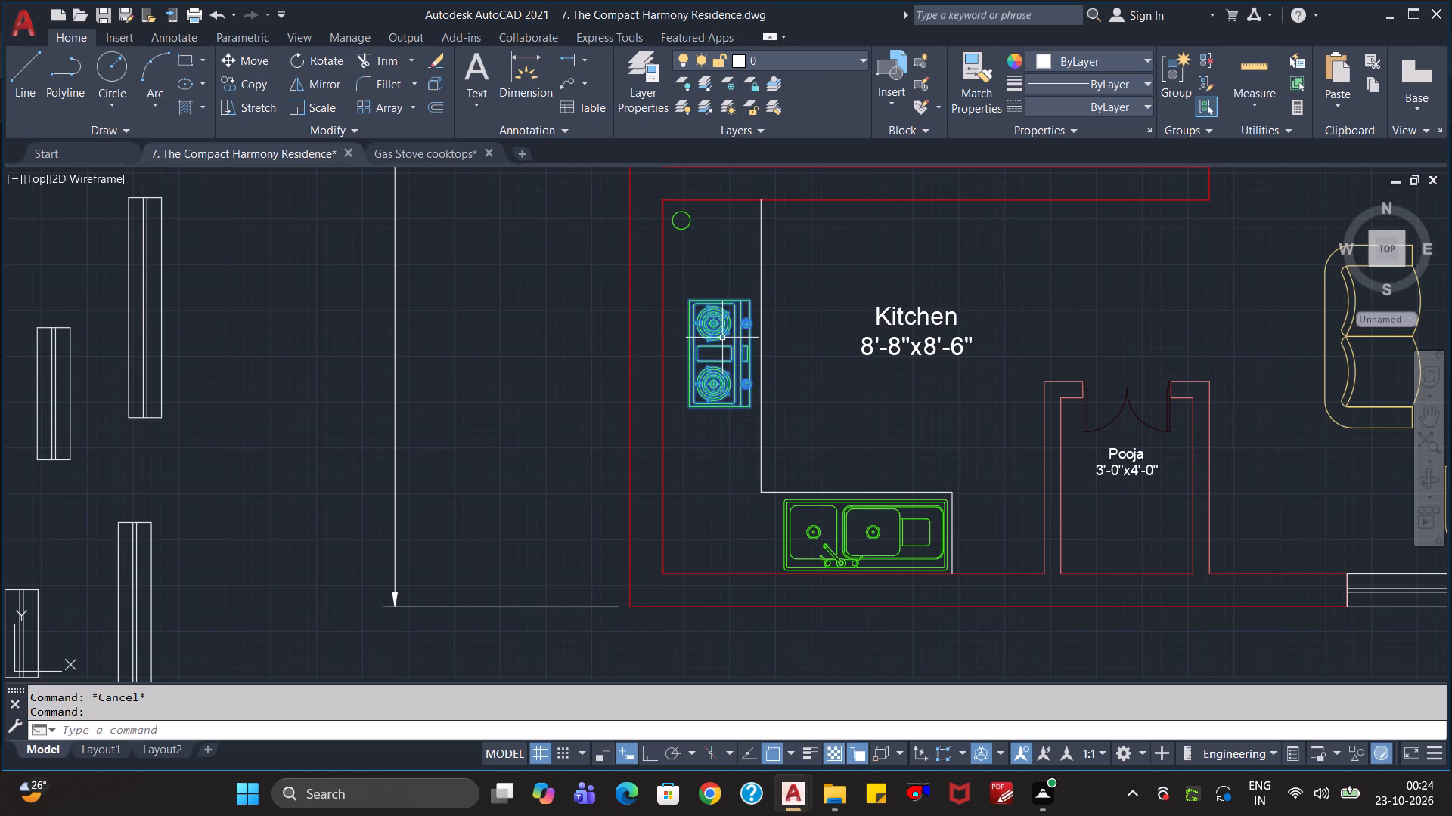
key(m)
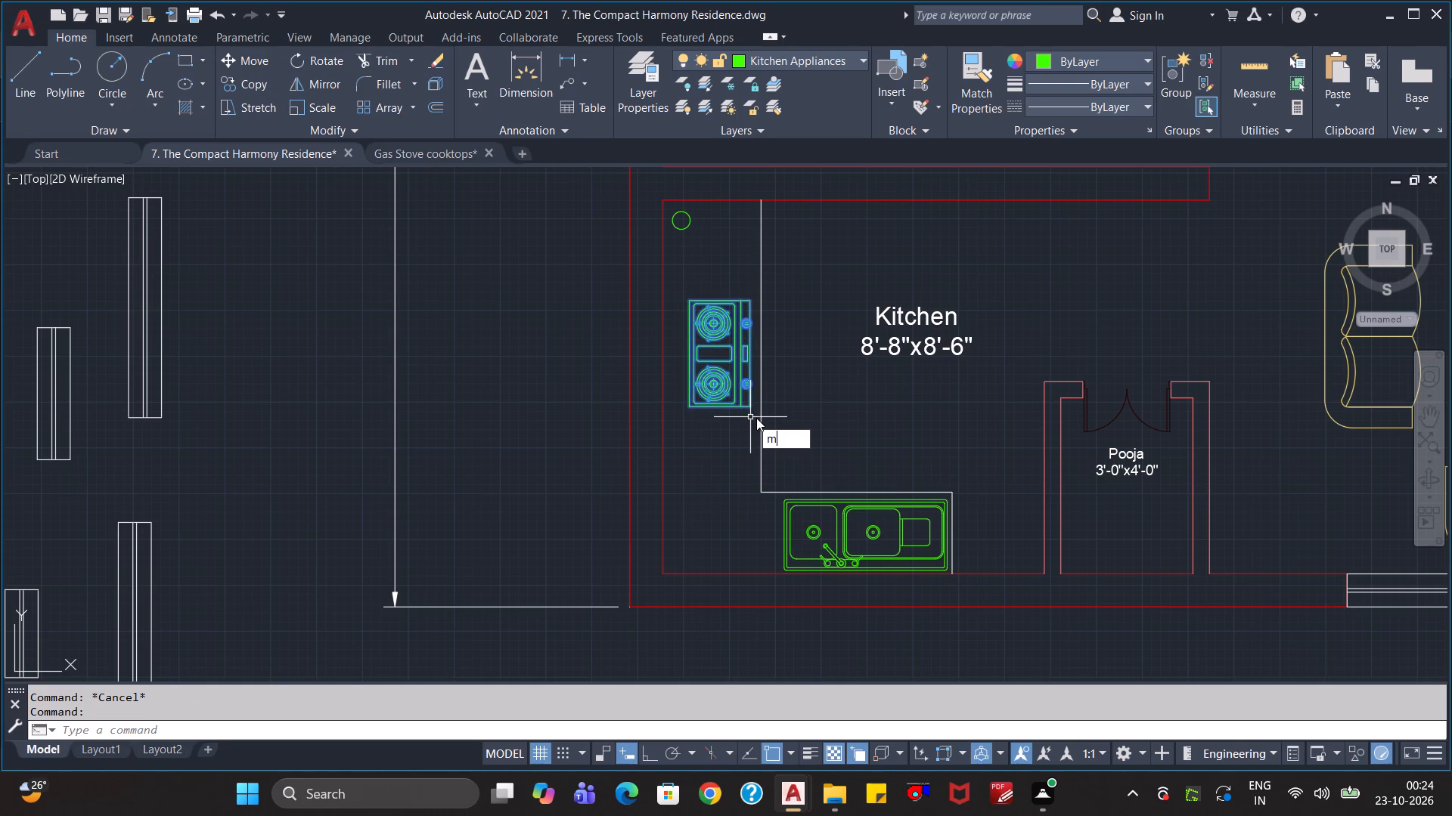
key(Return)
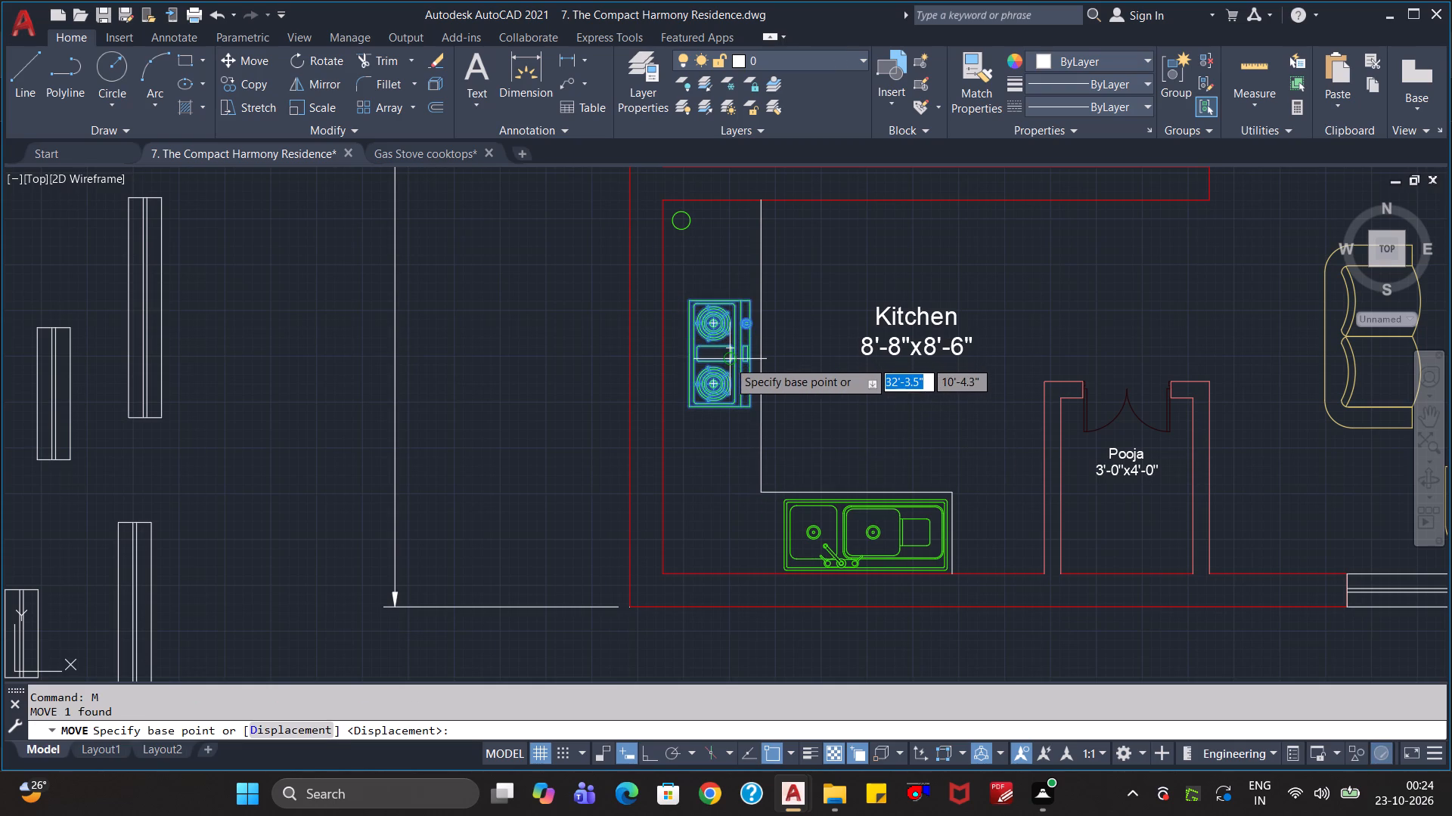
click(728, 360)
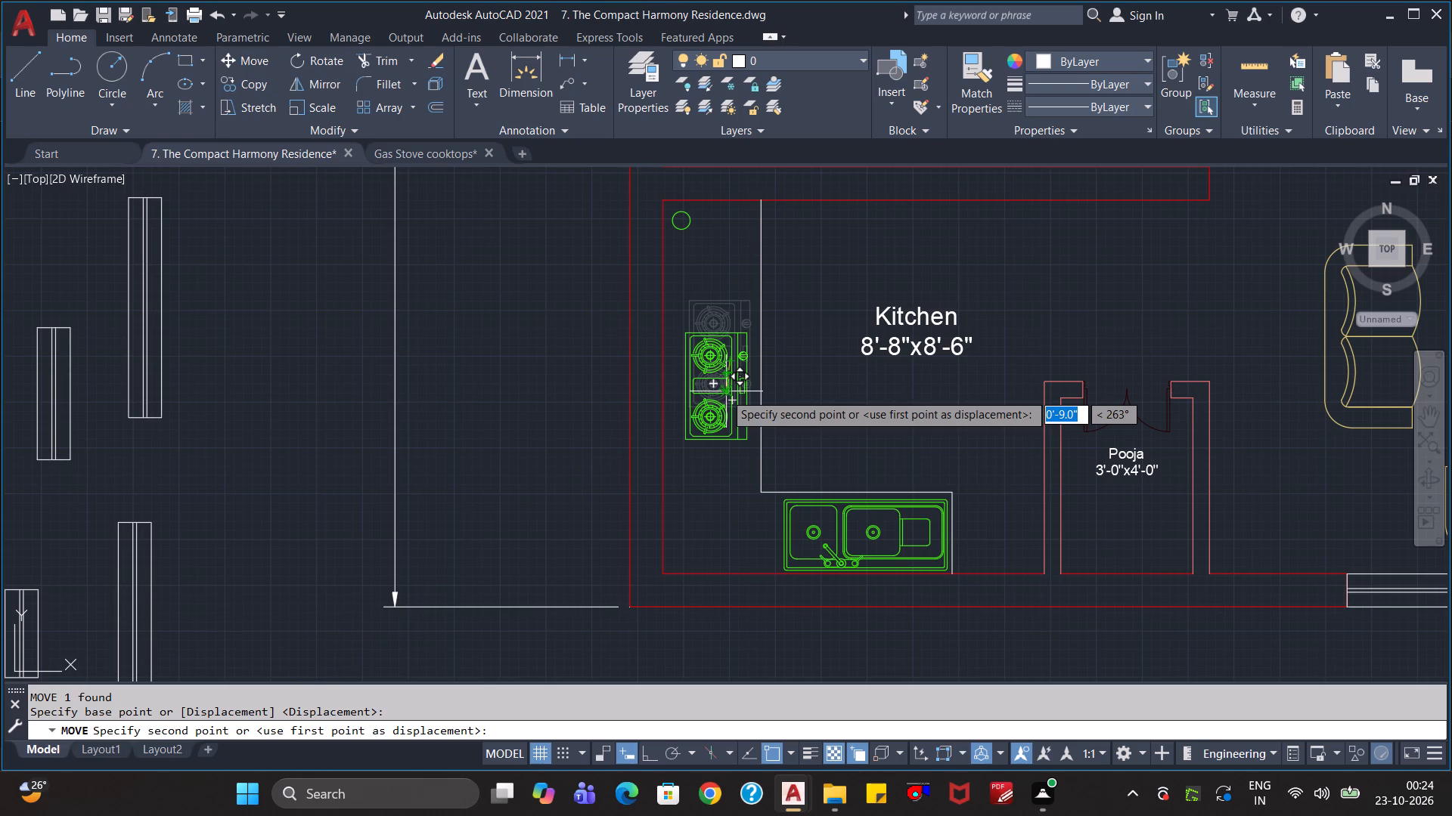
click(724, 393)
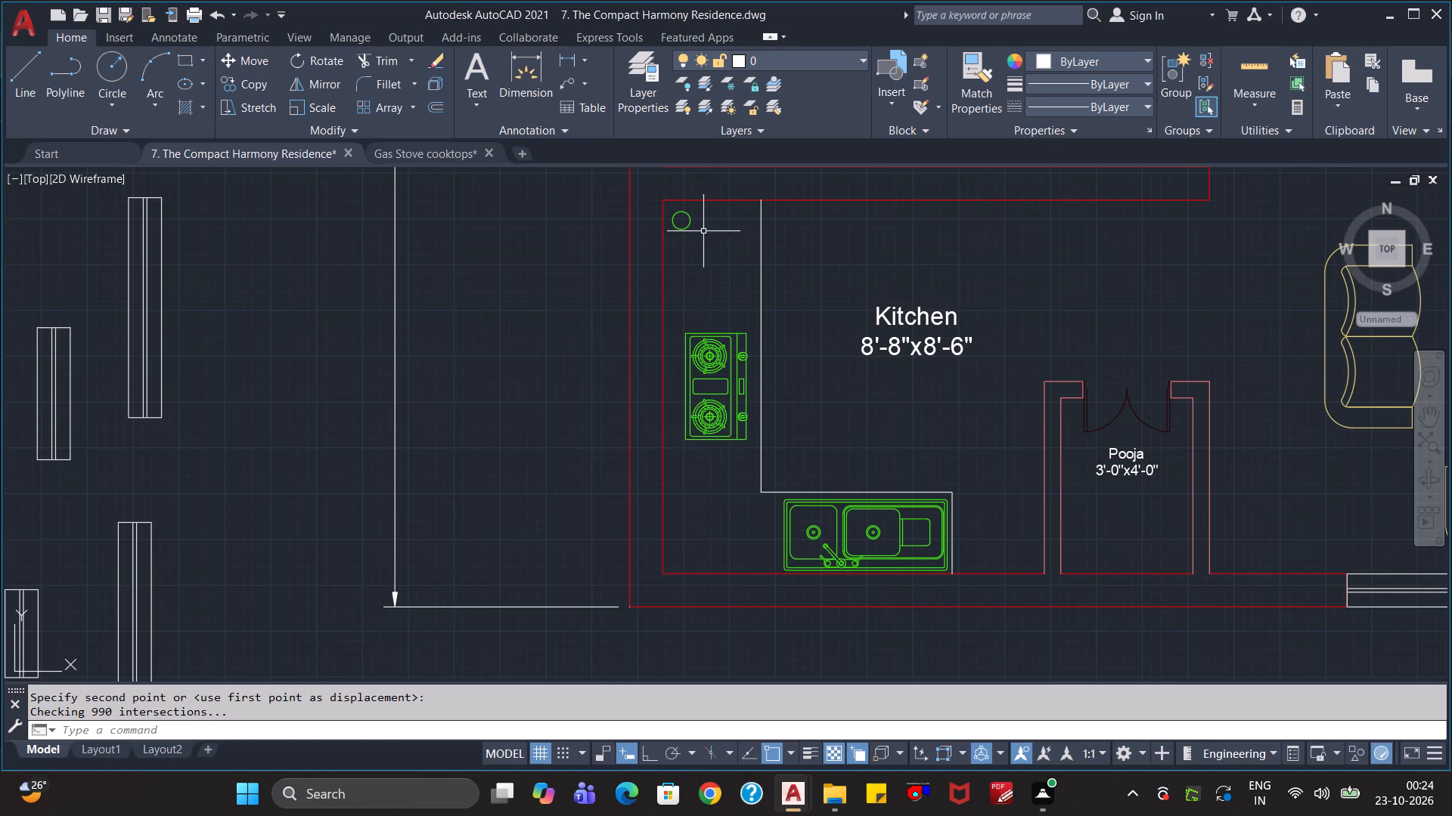
Move the small green circle from the Kitchen's upper-left corner about 1'-9" down, just above the stove.
click(689, 224)
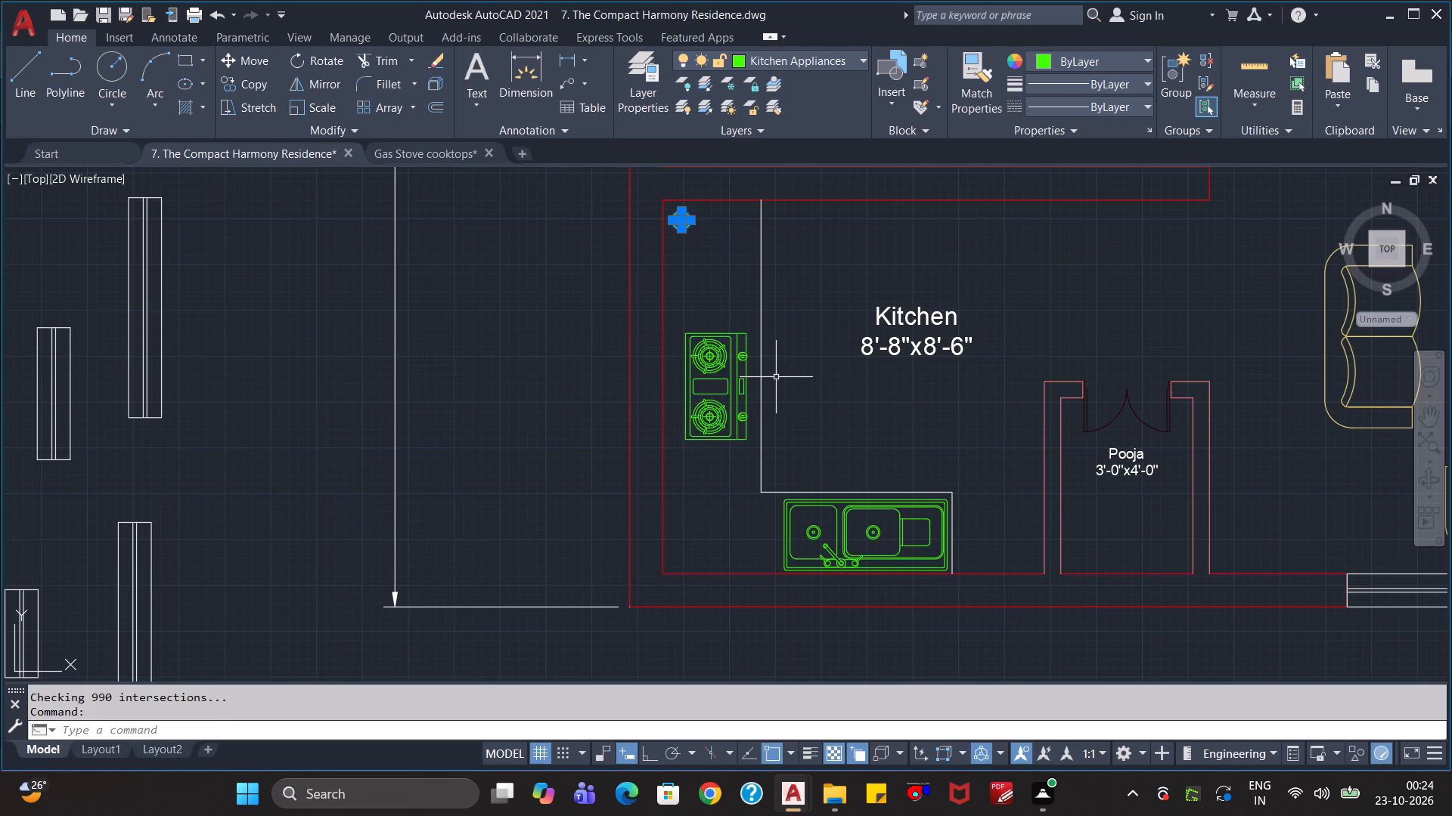
key(m)
key(Return)
click(683, 216)
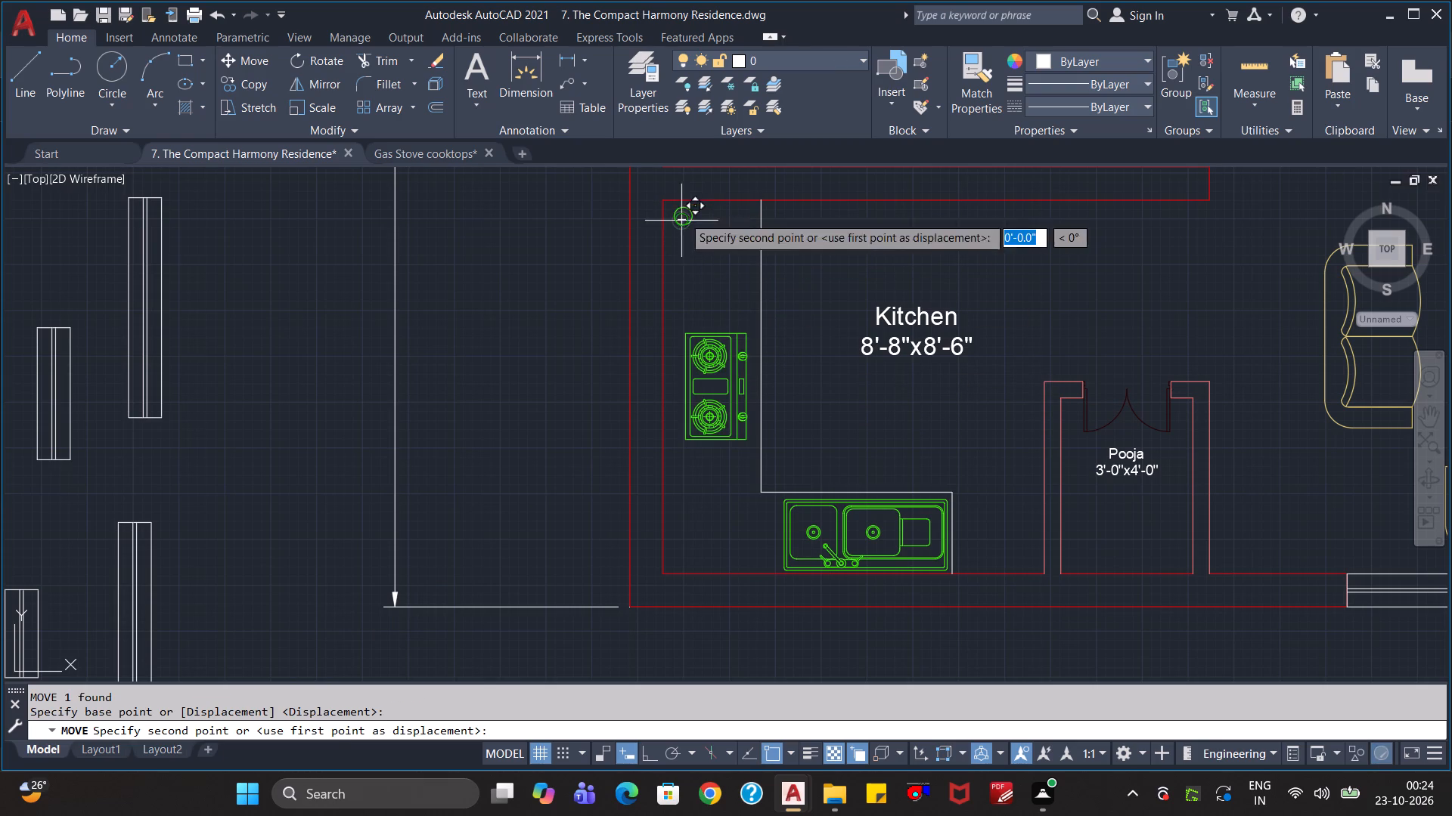
click(681, 298)
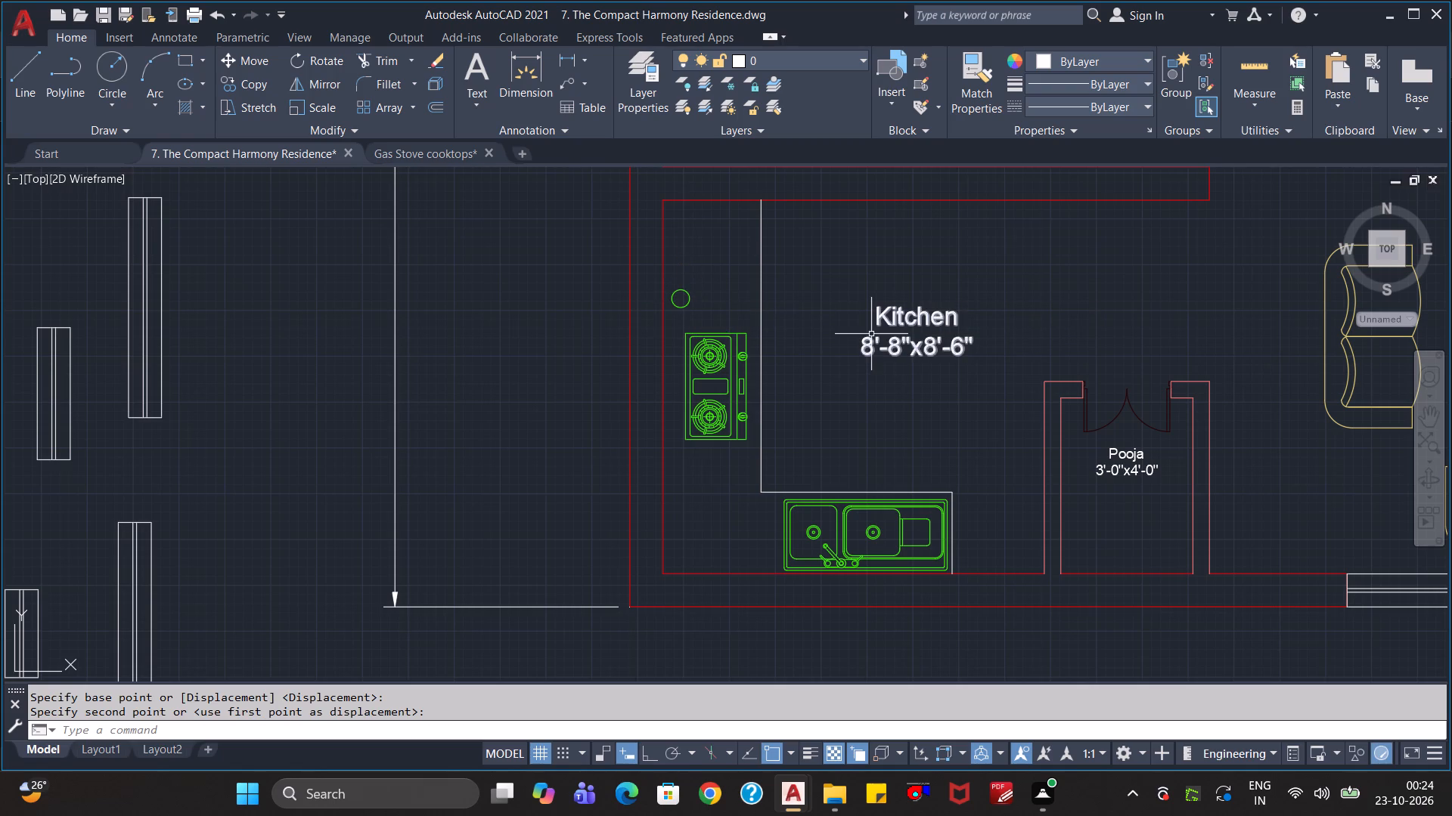
key(Escape)
key(Escape)
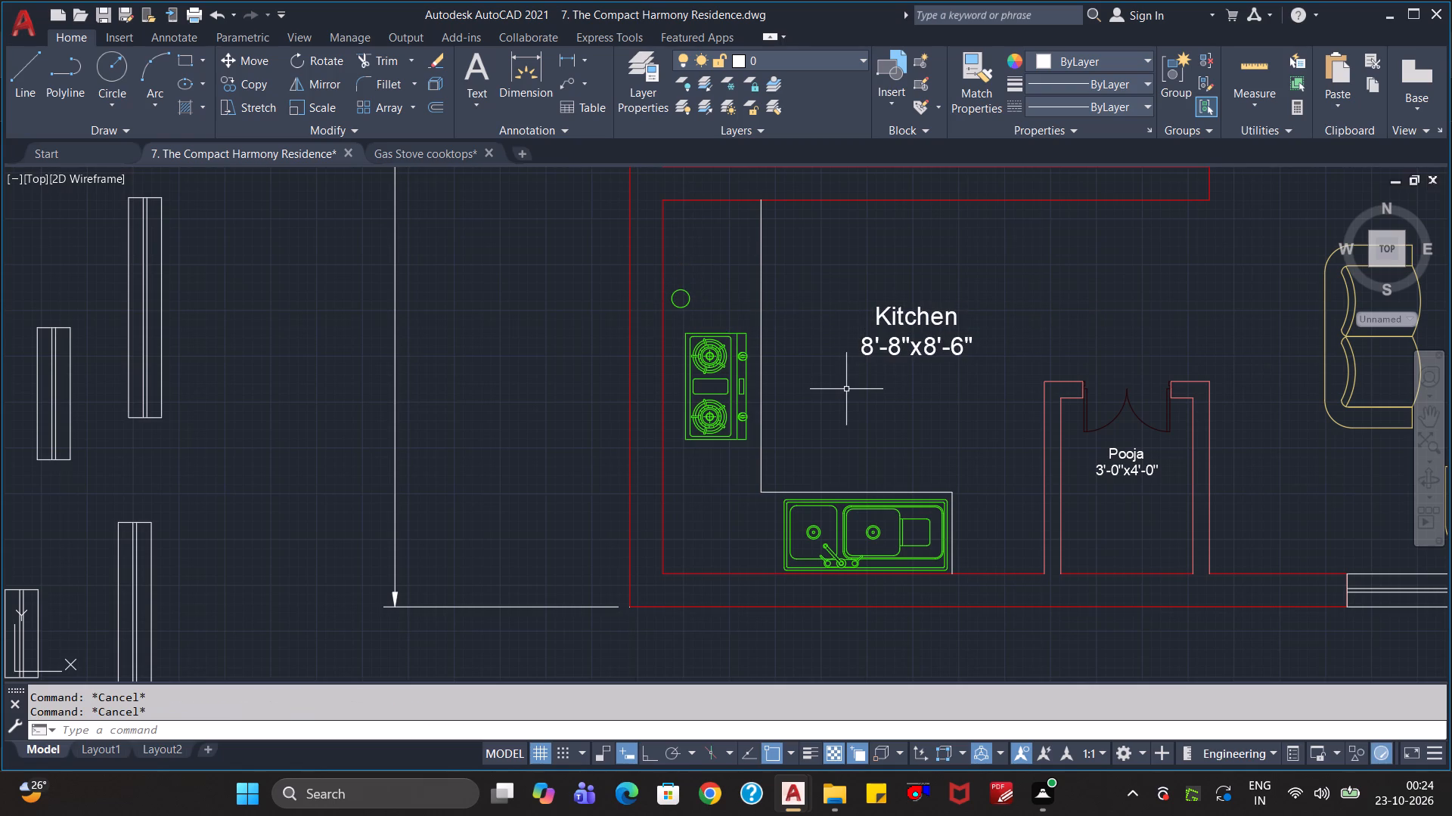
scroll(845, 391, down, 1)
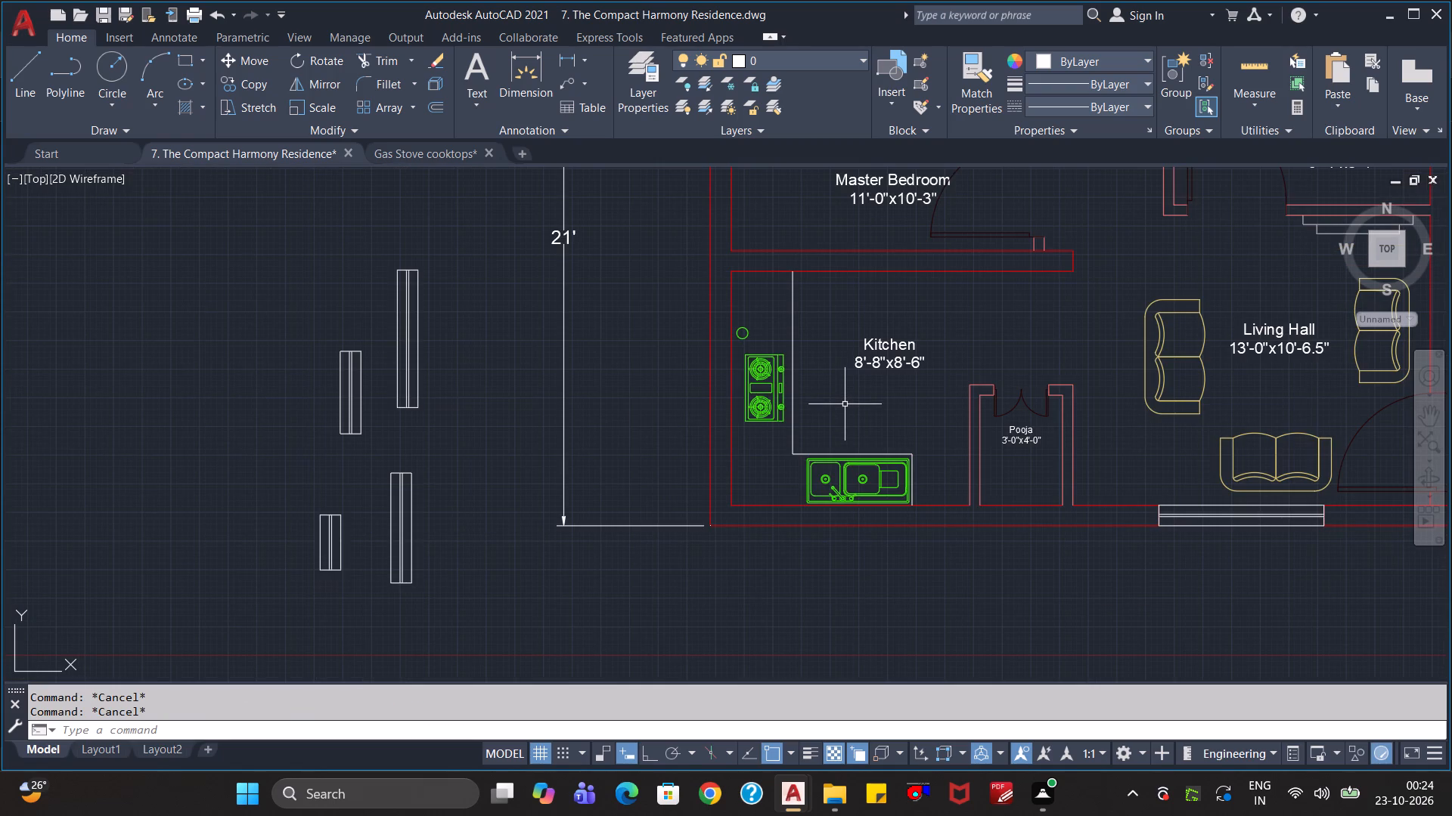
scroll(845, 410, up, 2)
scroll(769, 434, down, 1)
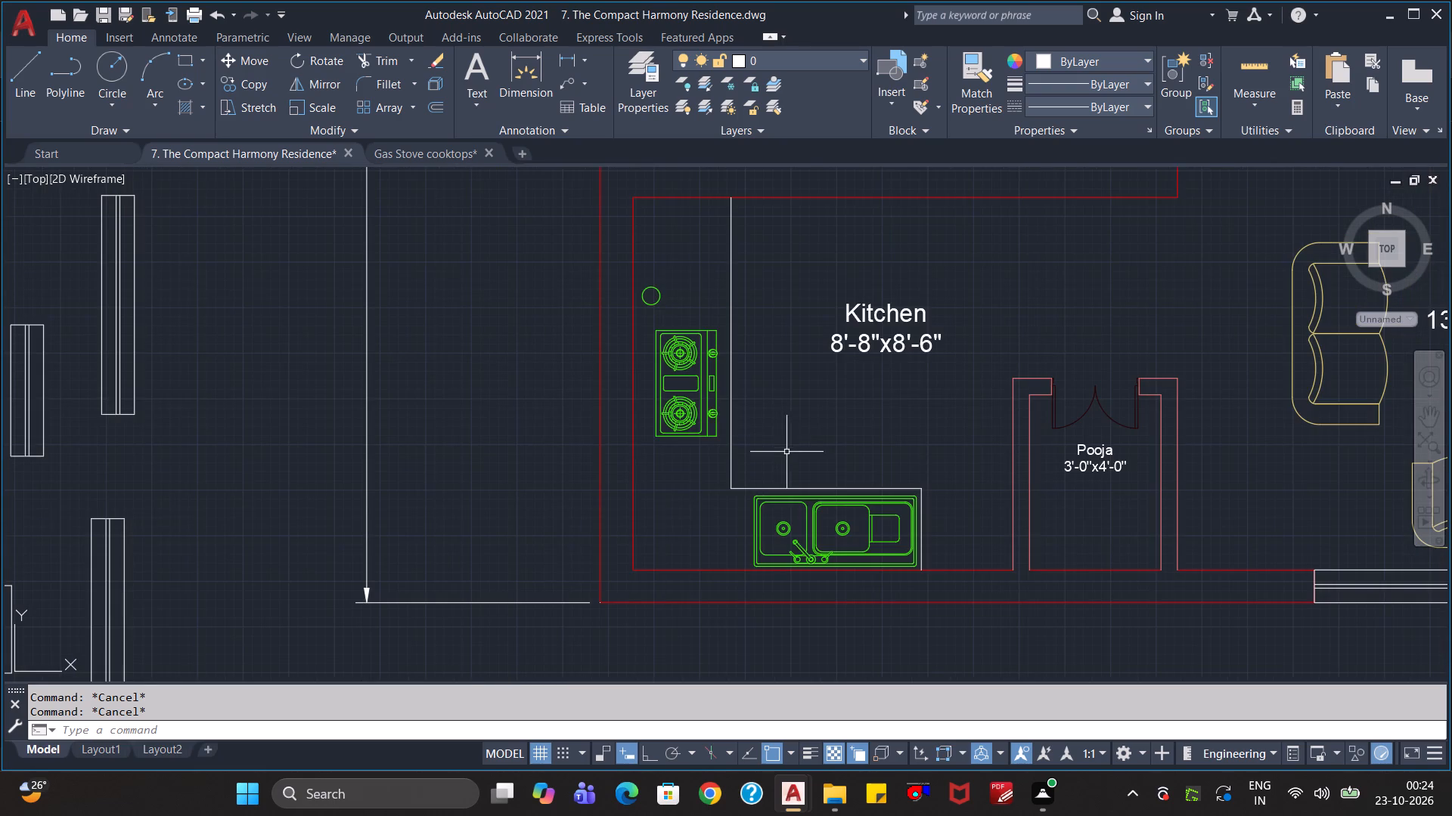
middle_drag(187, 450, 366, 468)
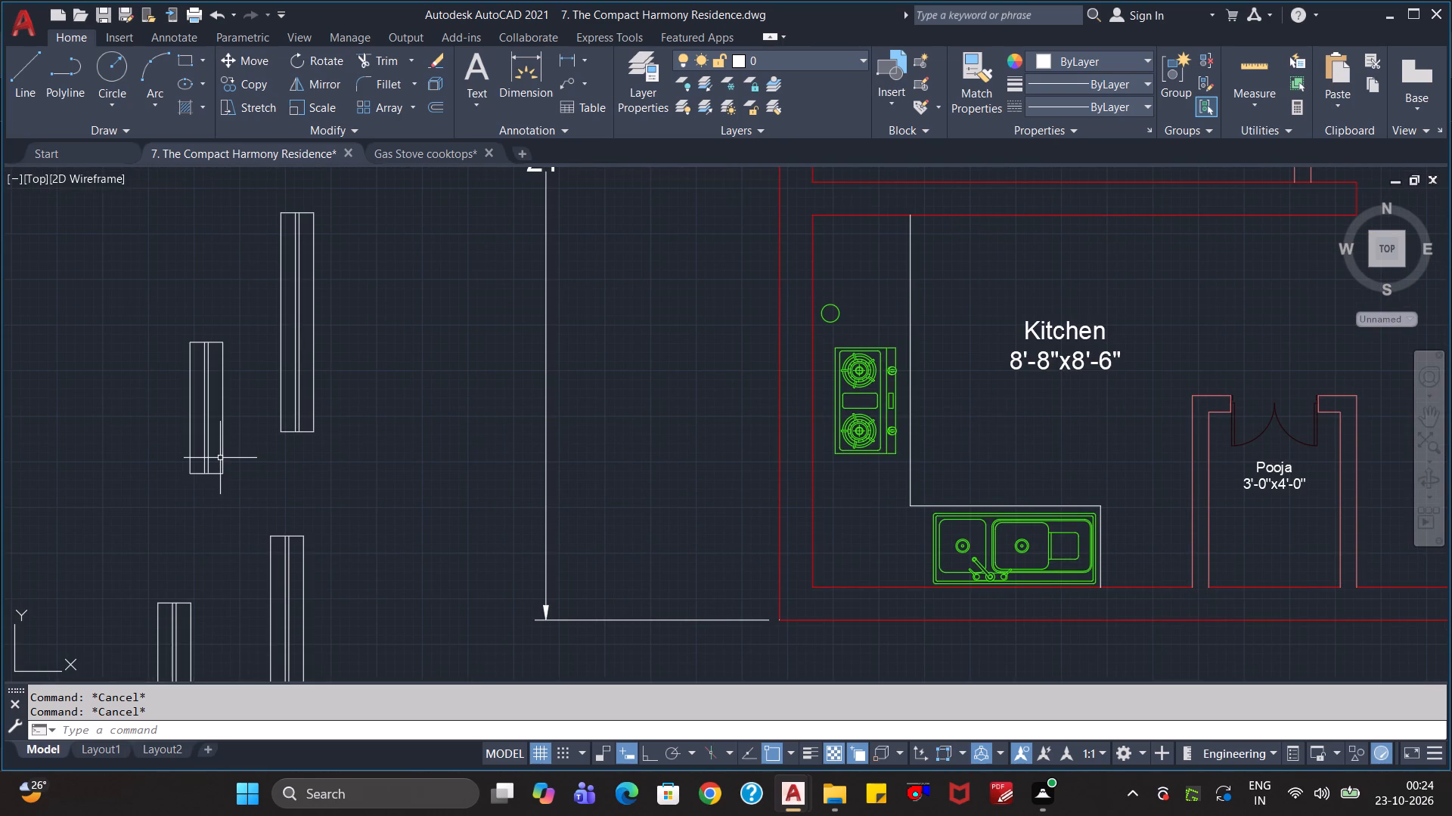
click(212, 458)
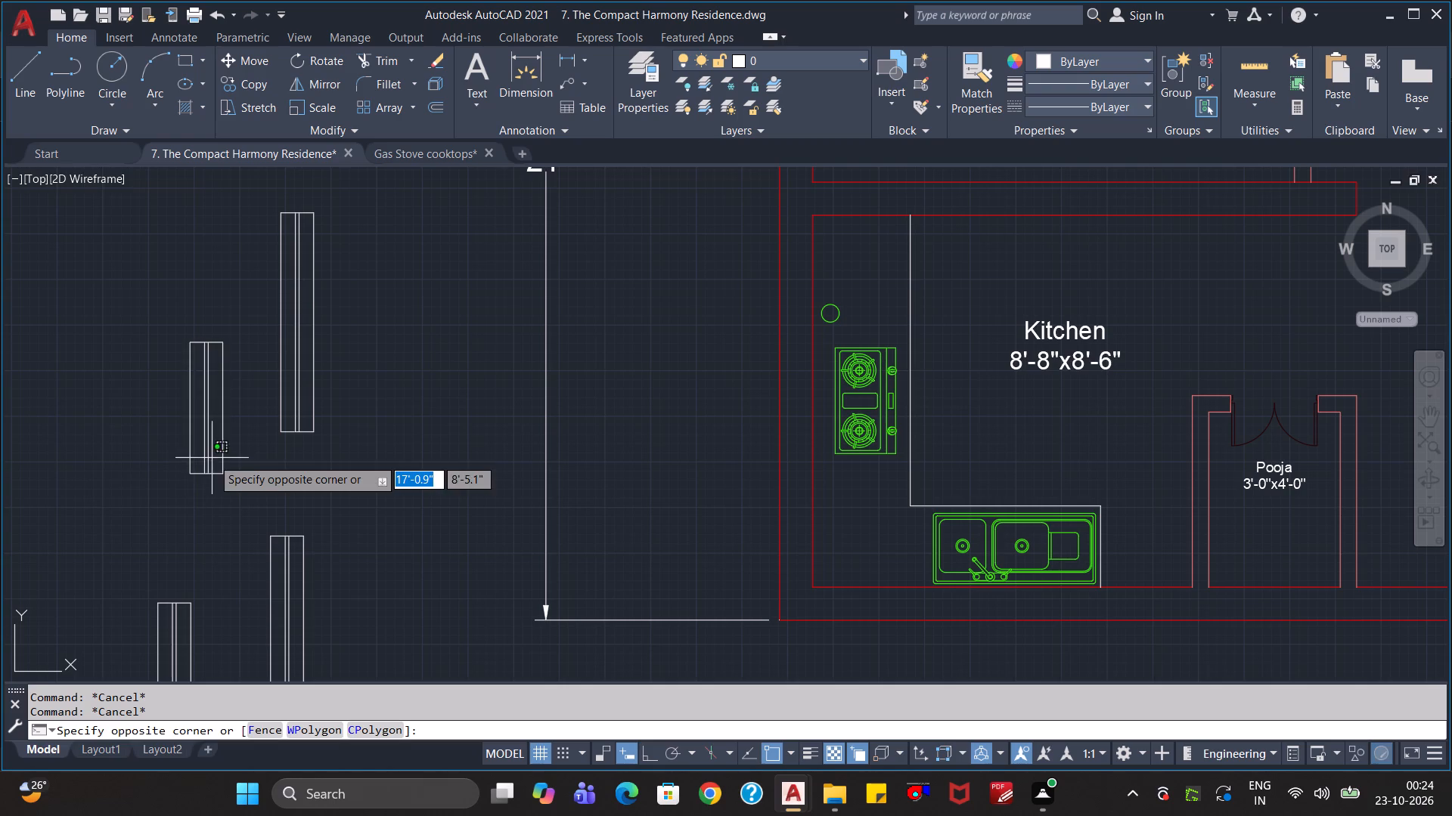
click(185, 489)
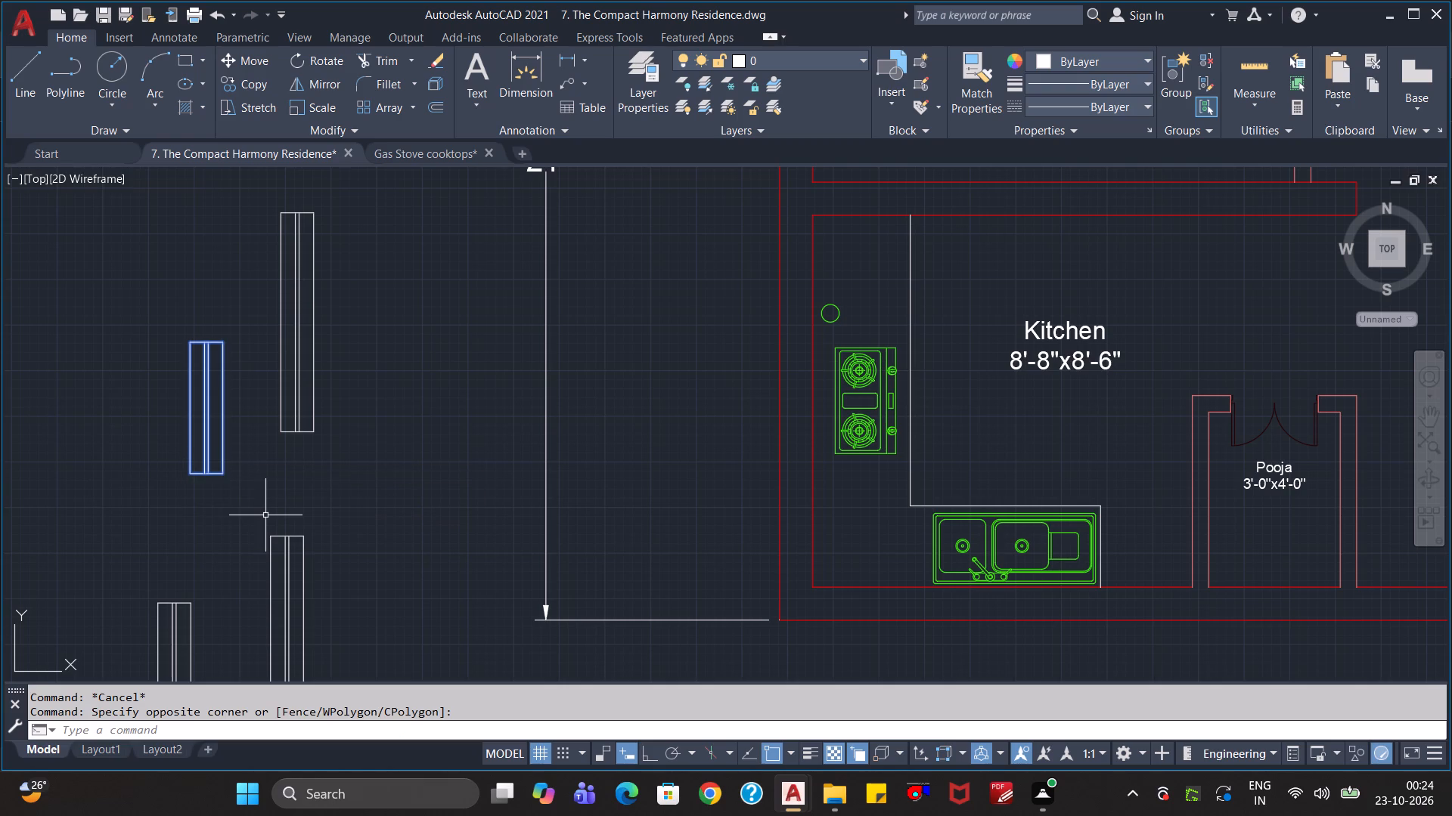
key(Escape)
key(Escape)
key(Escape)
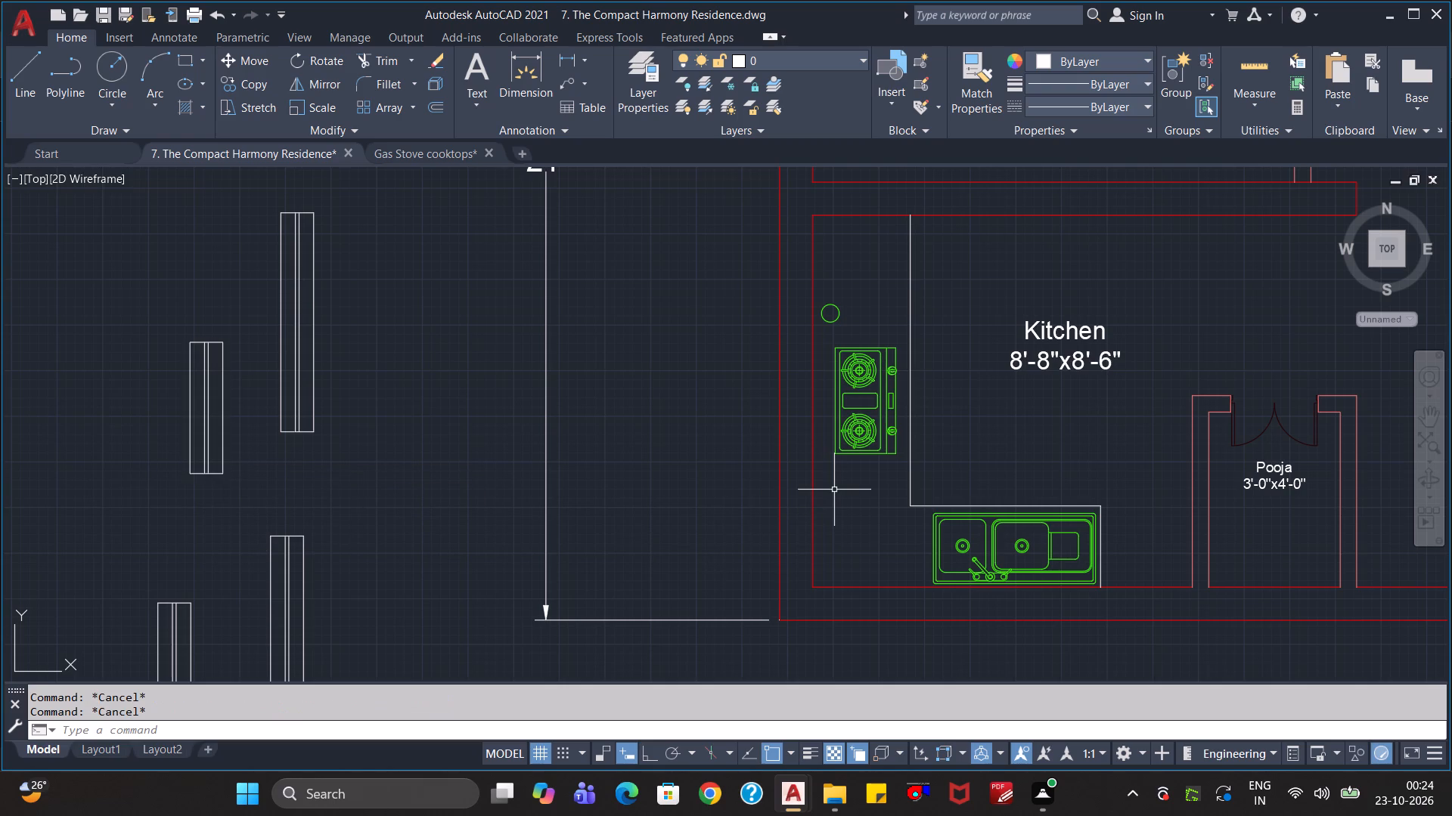
Draw a horizontal guide line about 2'-0" long across the Kitchen's left wall just below the stove, with Ortho on.
key(l)
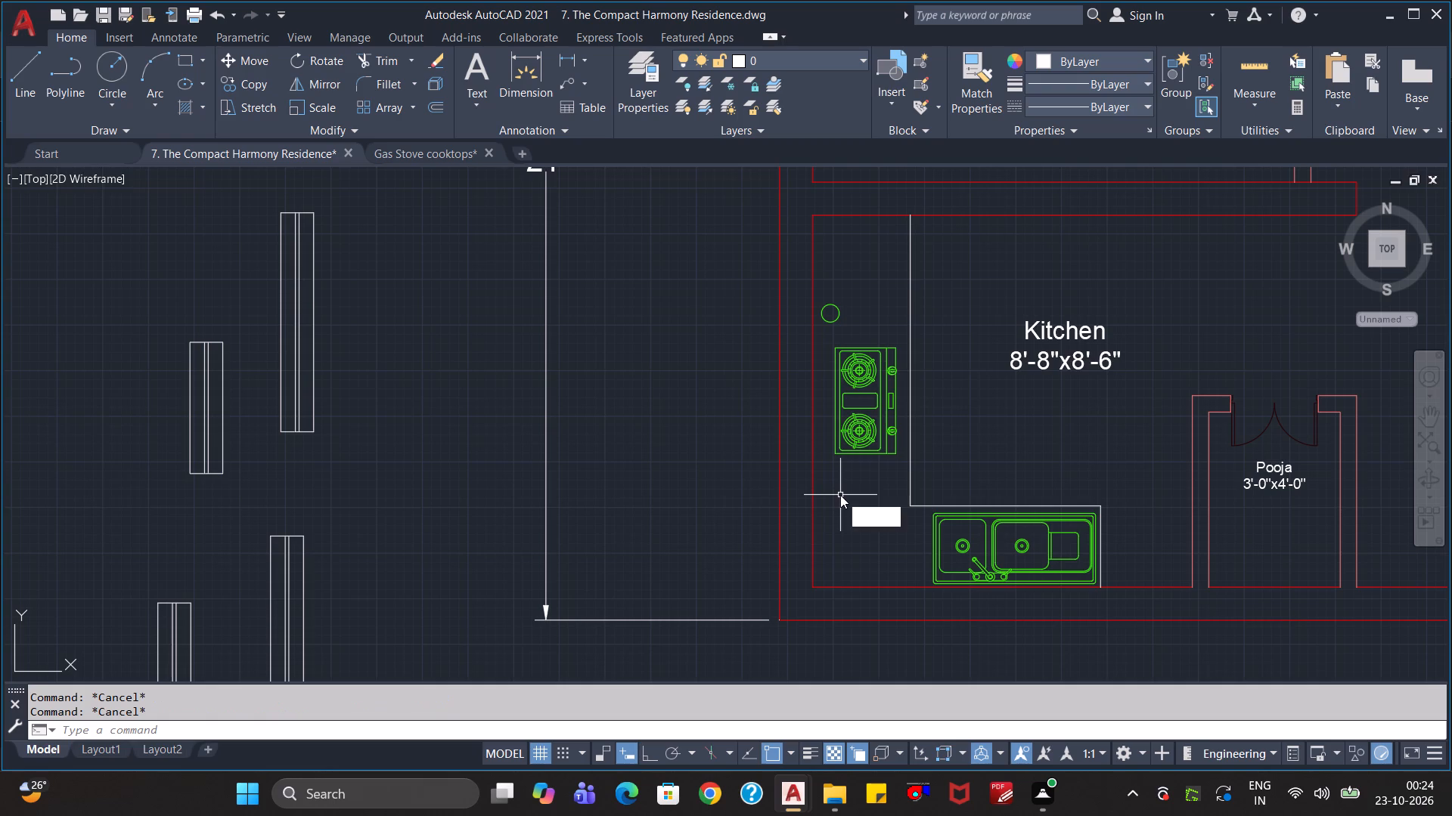
key(Return)
click(830, 480)
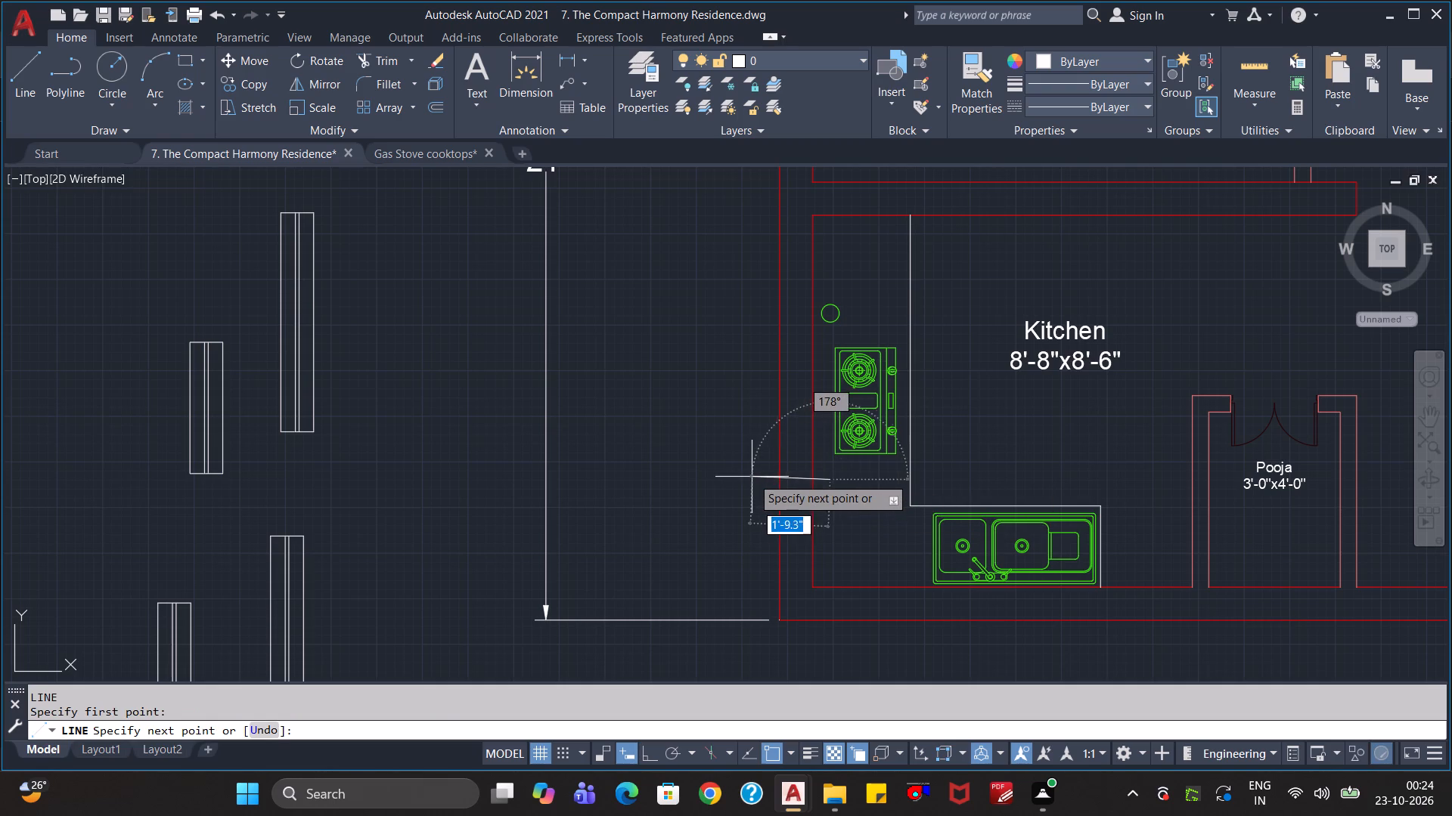
key(F8)
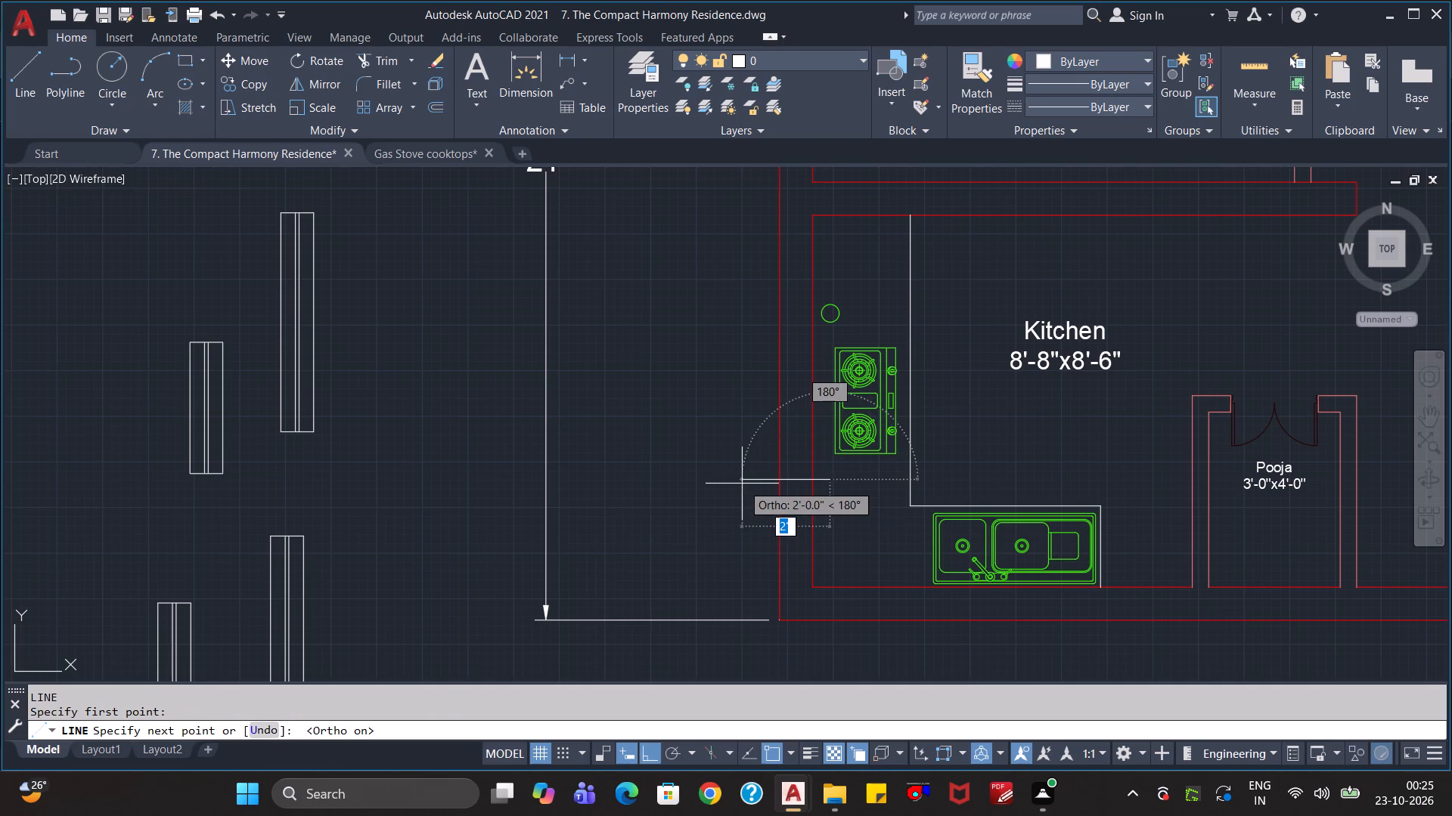
click(742, 484)
key(Escape)
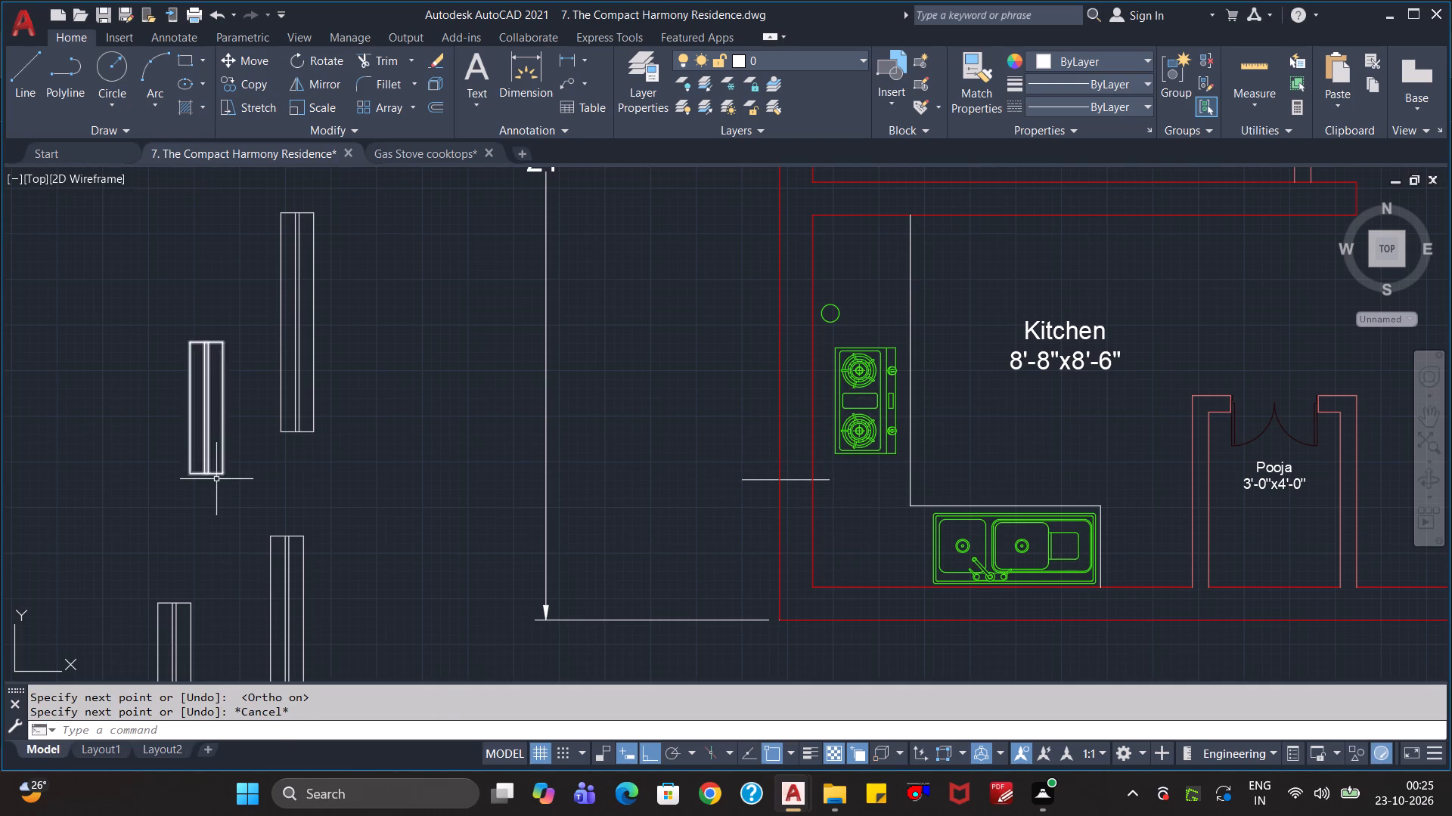
Move the leftmost upper spare window into the Kitchen's left wall, placing its lower-left corner where the guide line meets the outer wall face.
click(221, 471)
key(m)
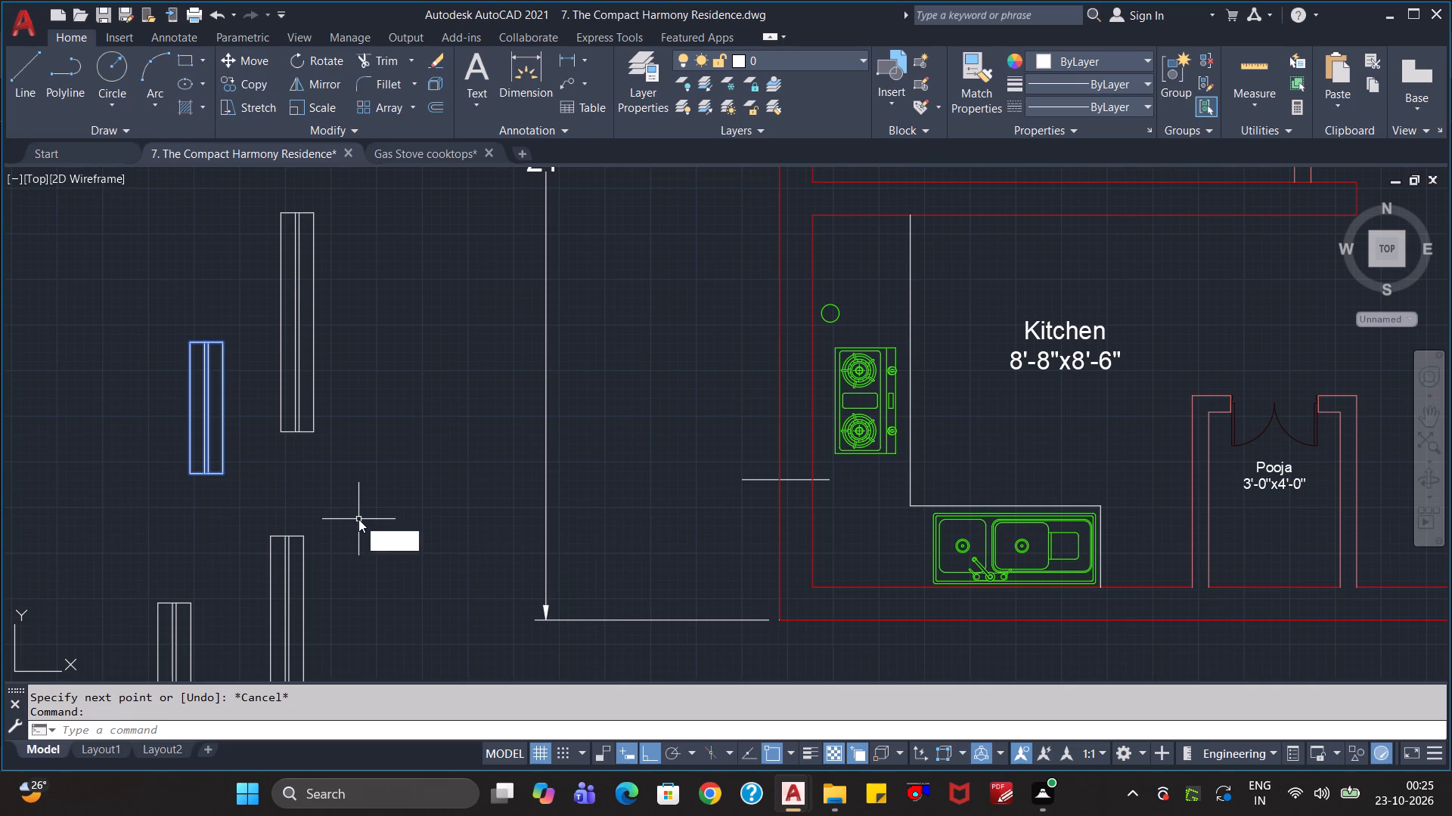
key(Return)
click(183, 473)
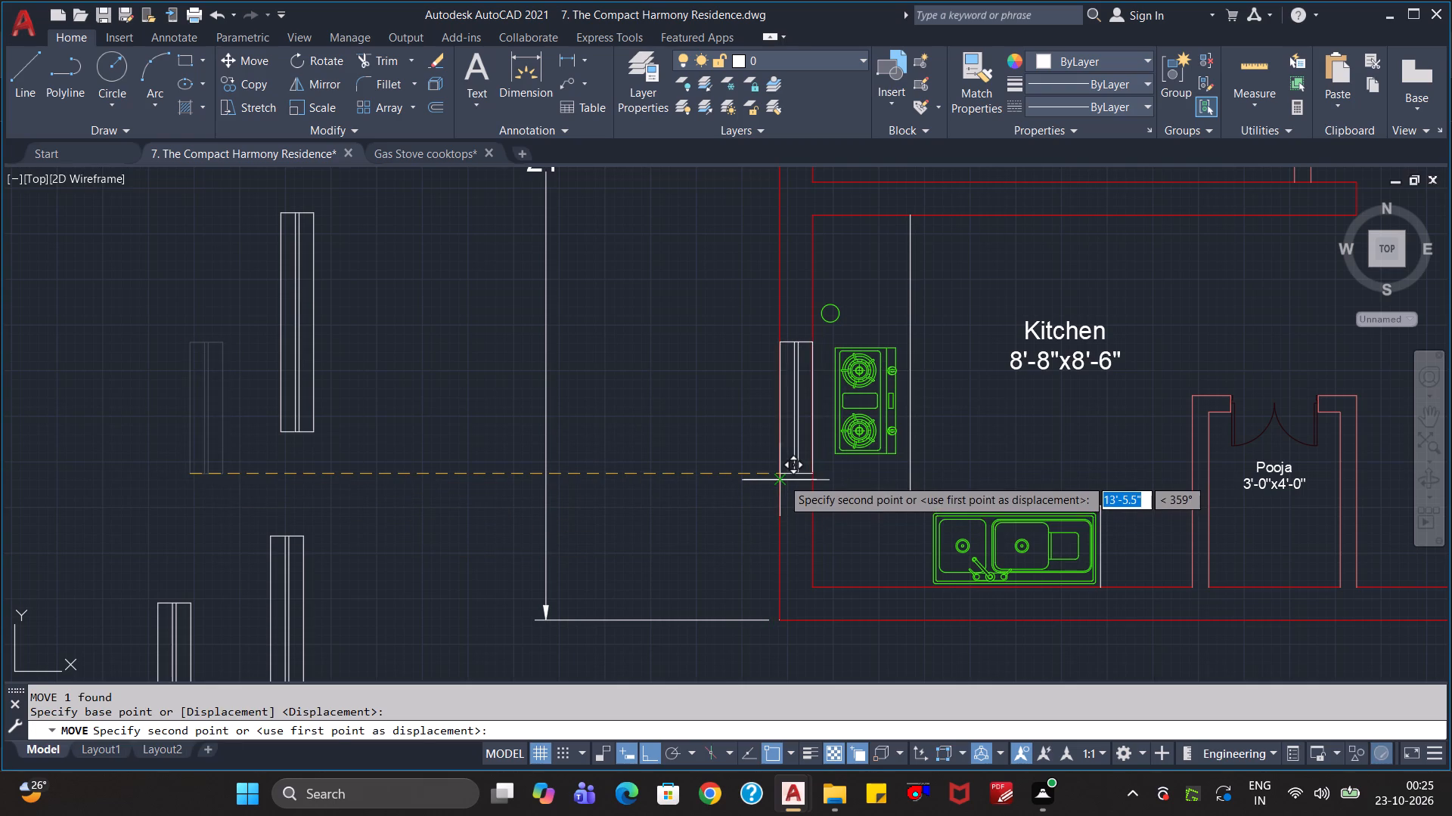
scroll(782, 478, up, 4)
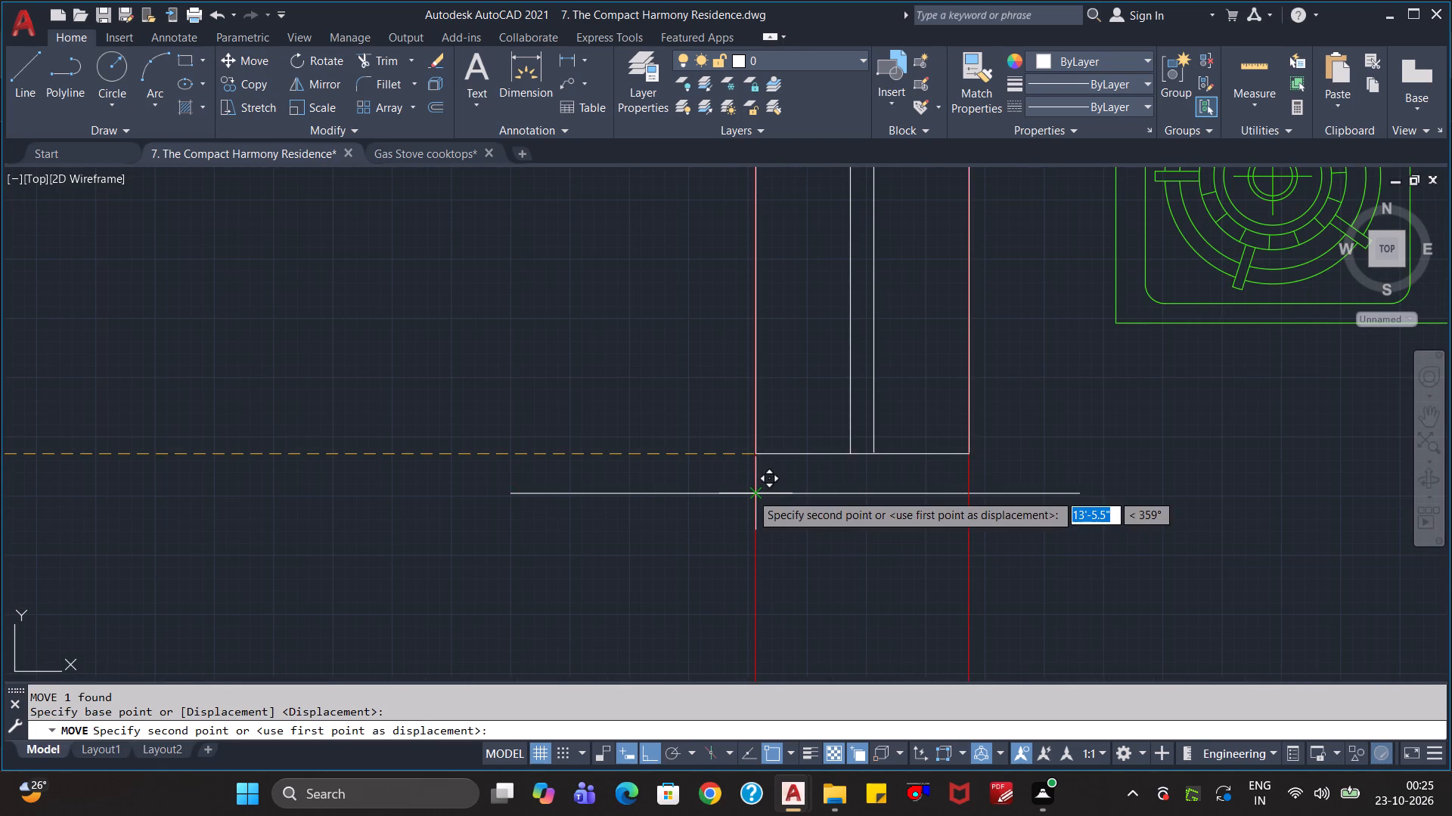
click(751, 493)
key(Escape)
scroll(916, 513, down, 2)
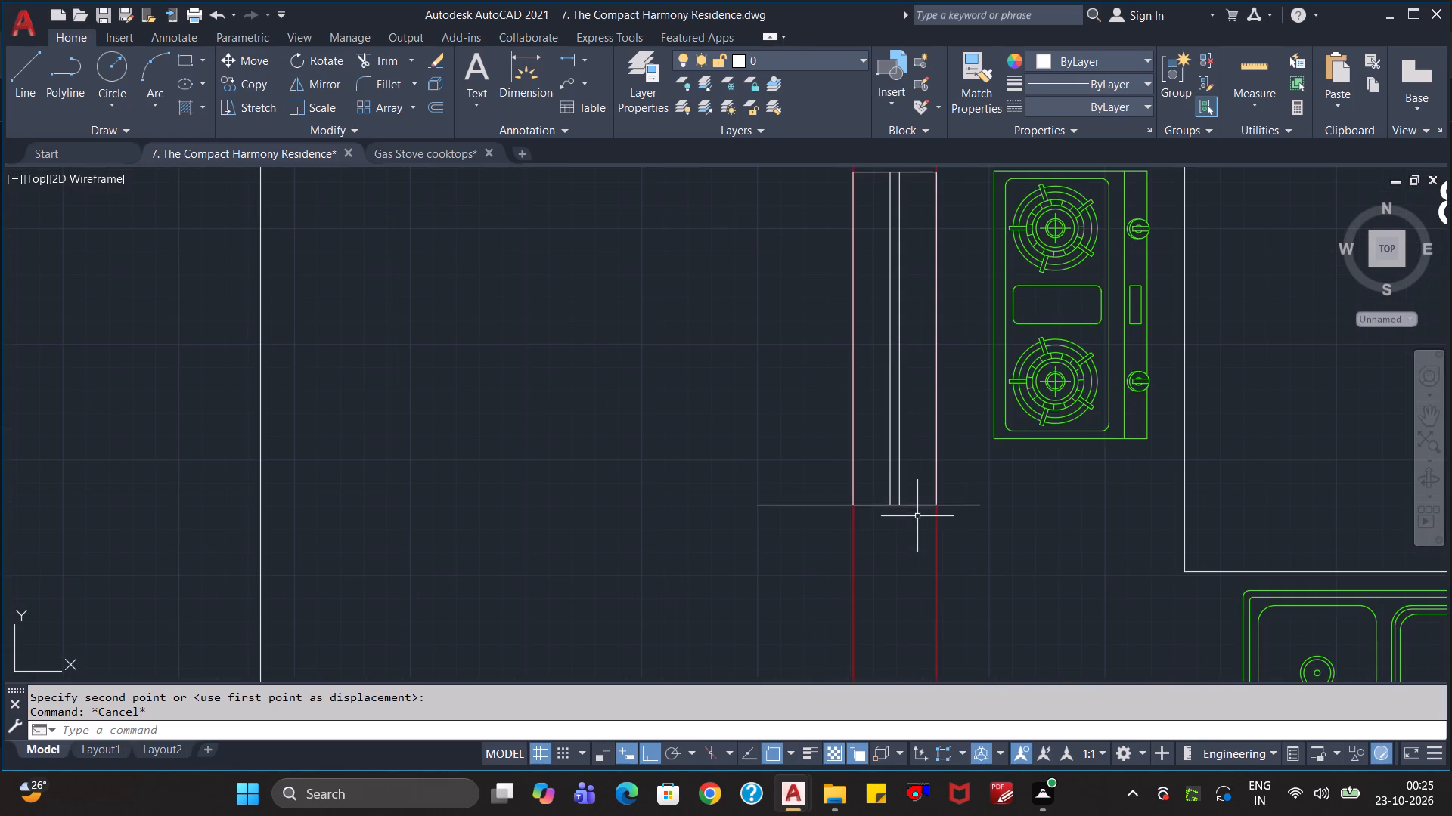
Erase the horizontal guide line at the lower end of the window in the Kitchen's left wall.
scroll(931, 540, down, 1)
key(Escape)
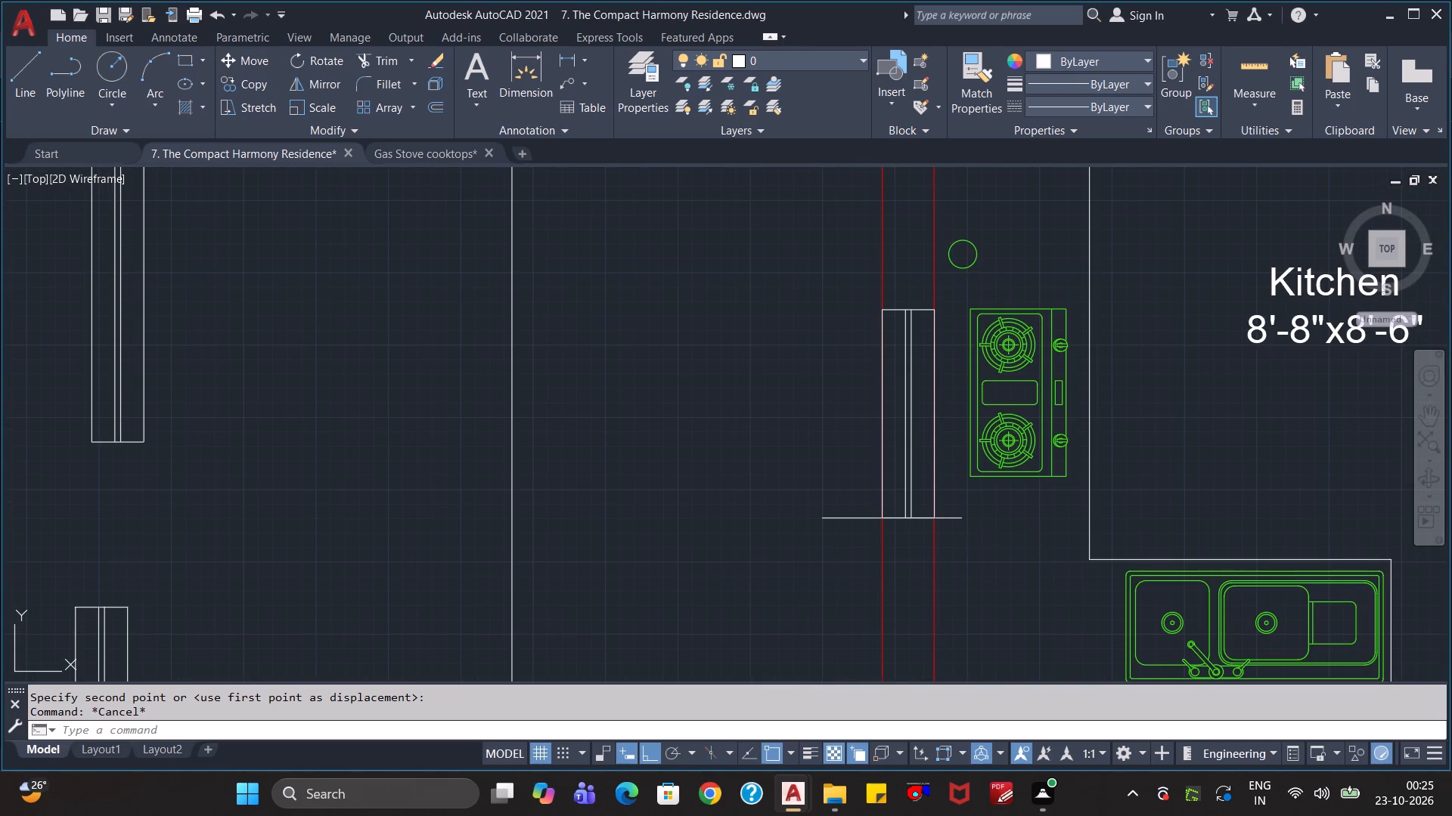
key(Escape)
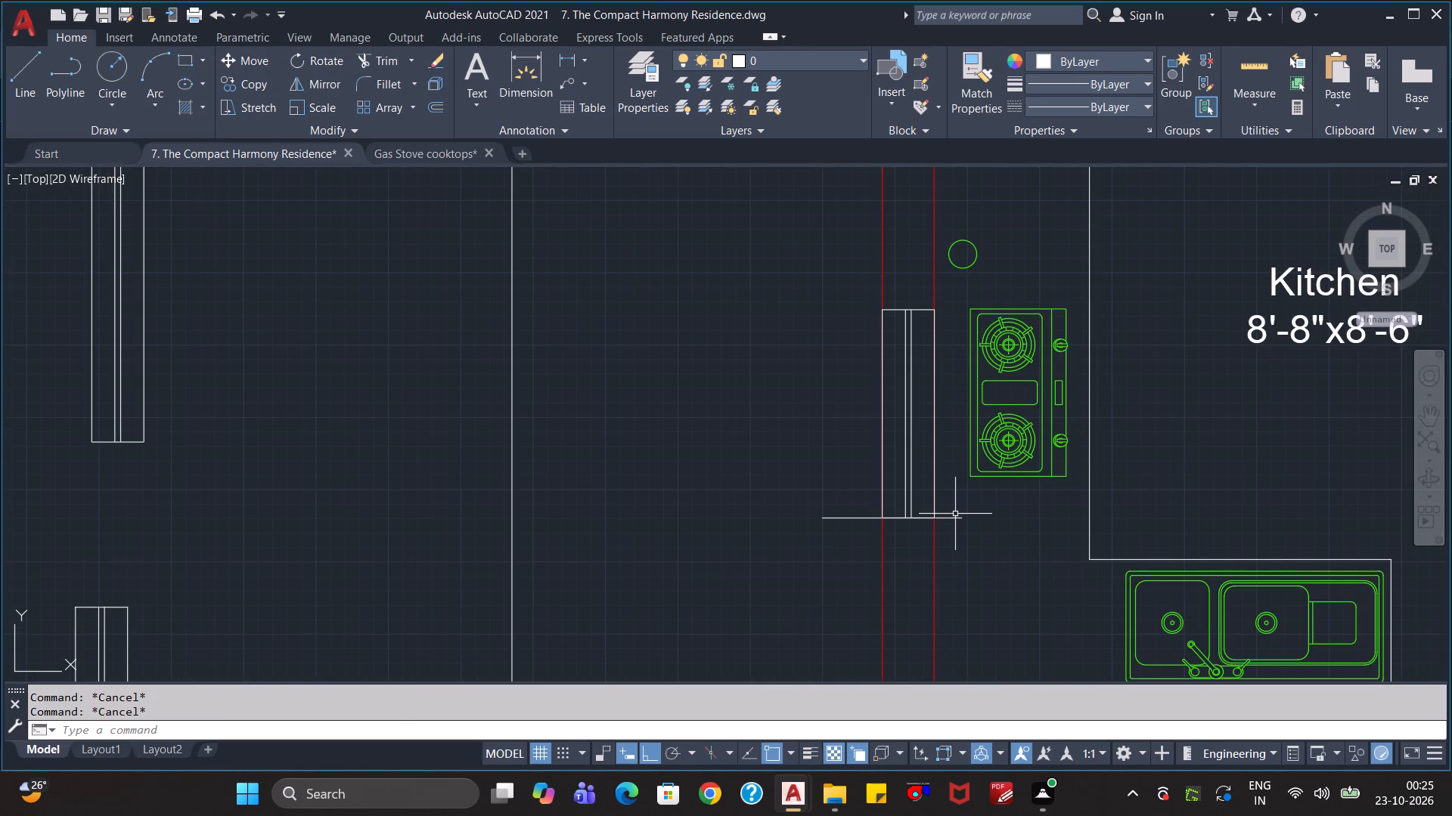
click(955, 514)
click(951, 526)
key(Delete)
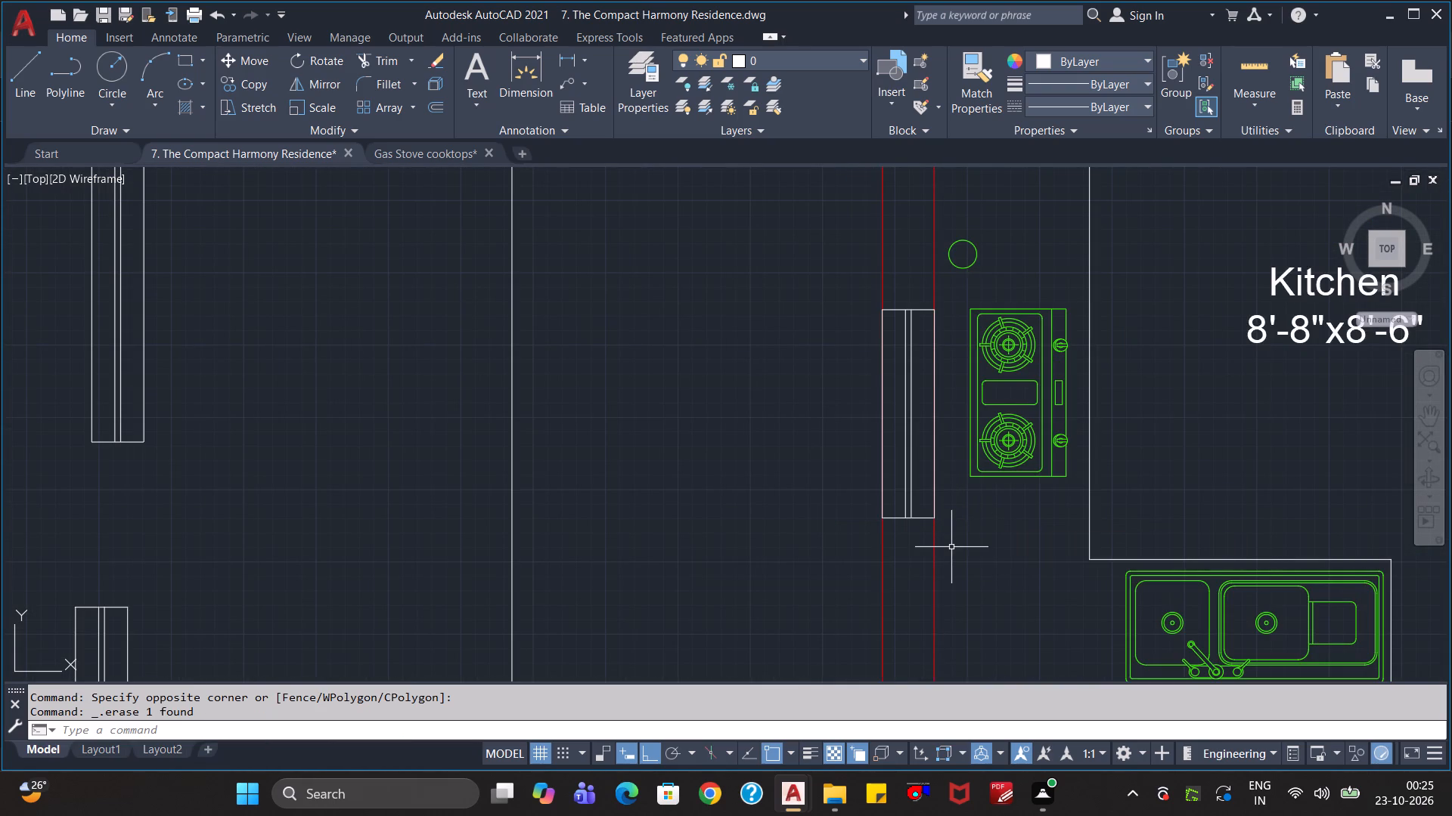
Move the Kitchen stove slightly down along the counter so that it is centred on the window in the left wall.
click(1002, 425)
key(m)
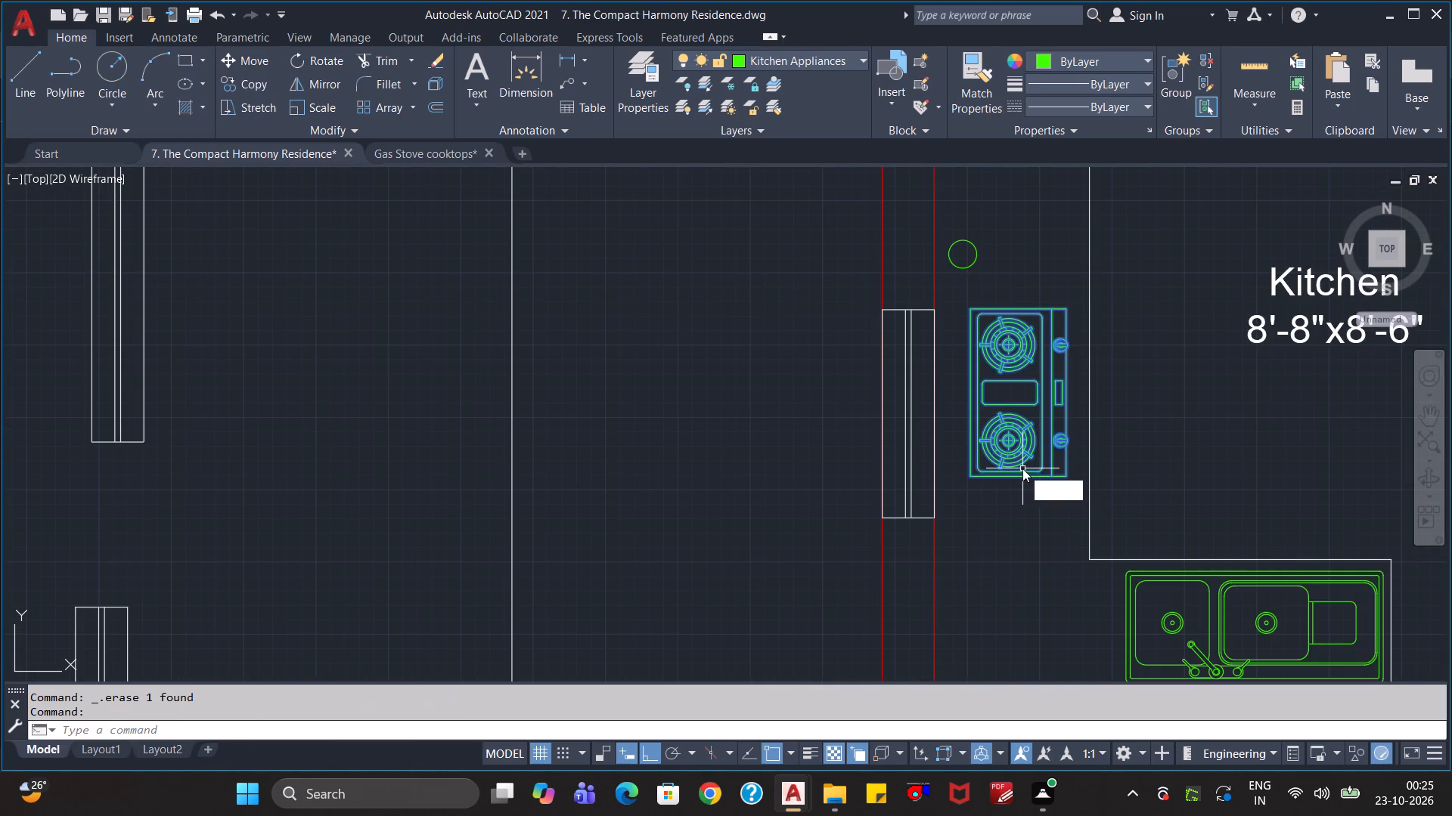
key(Return)
click(1011, 438)
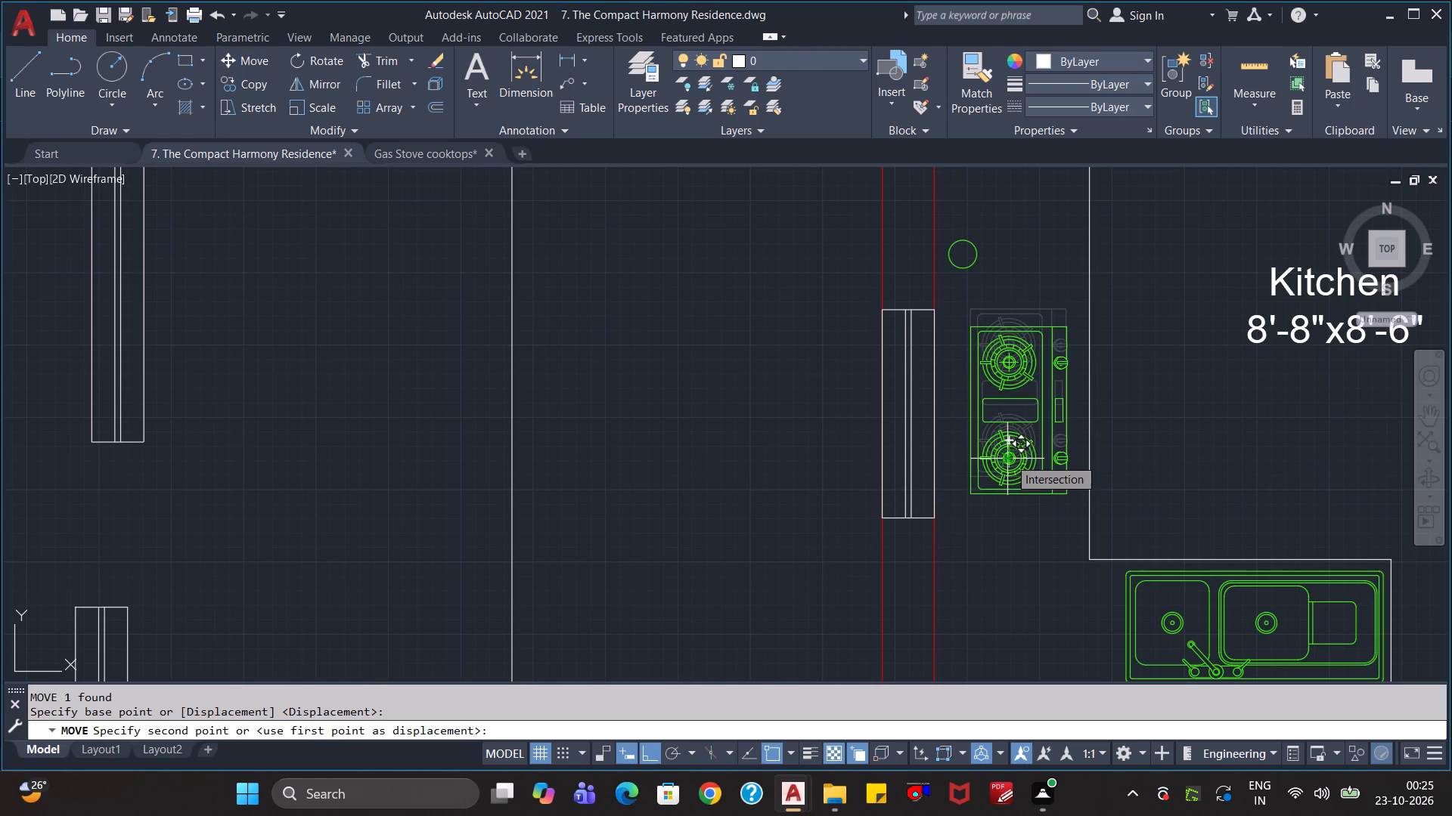
click(1009, 459)
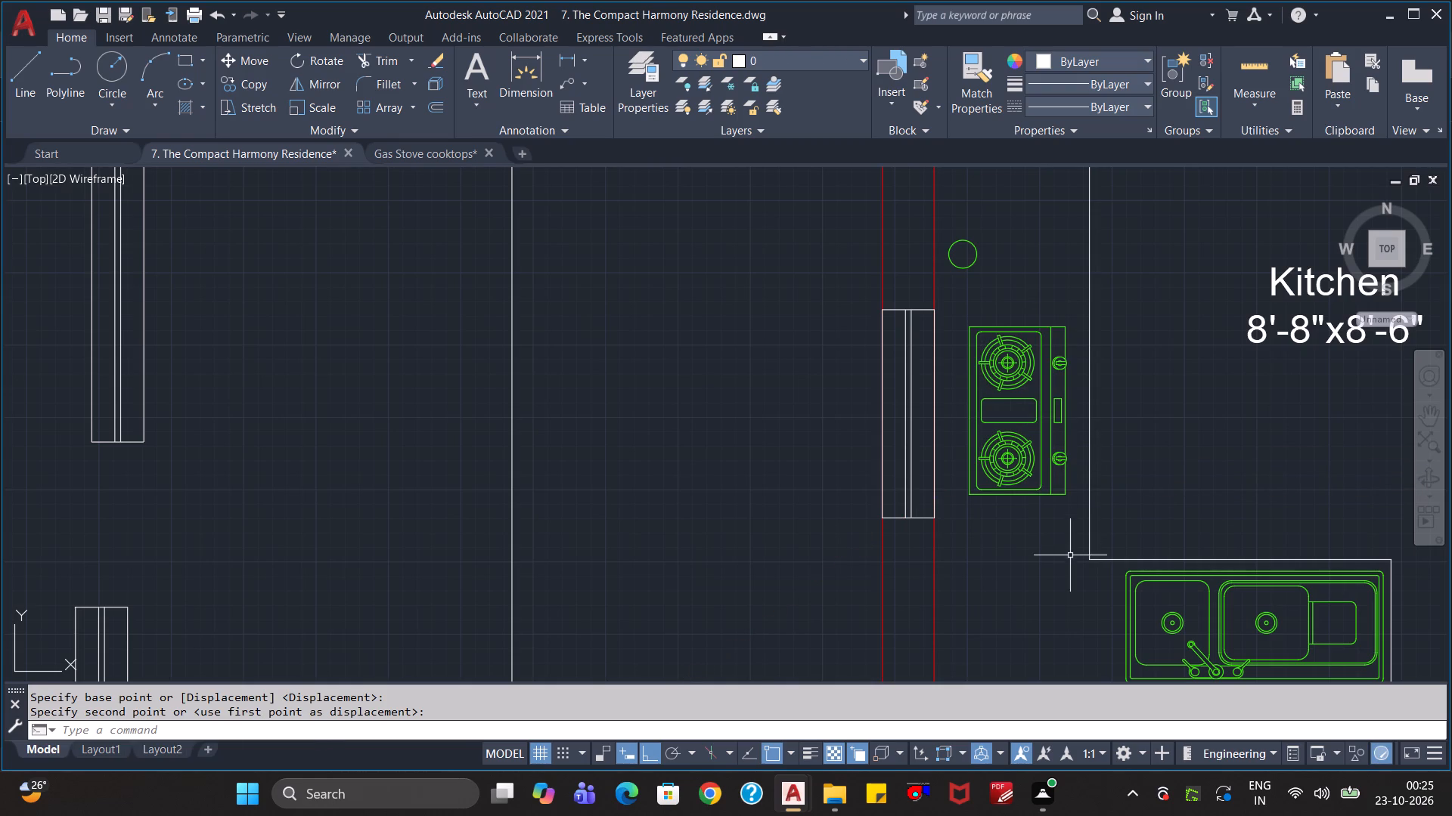
key(Escape)
key(Escape)
Save the drawing with the updated Kitchen layout.
scroll(1070, 560, down, 1)
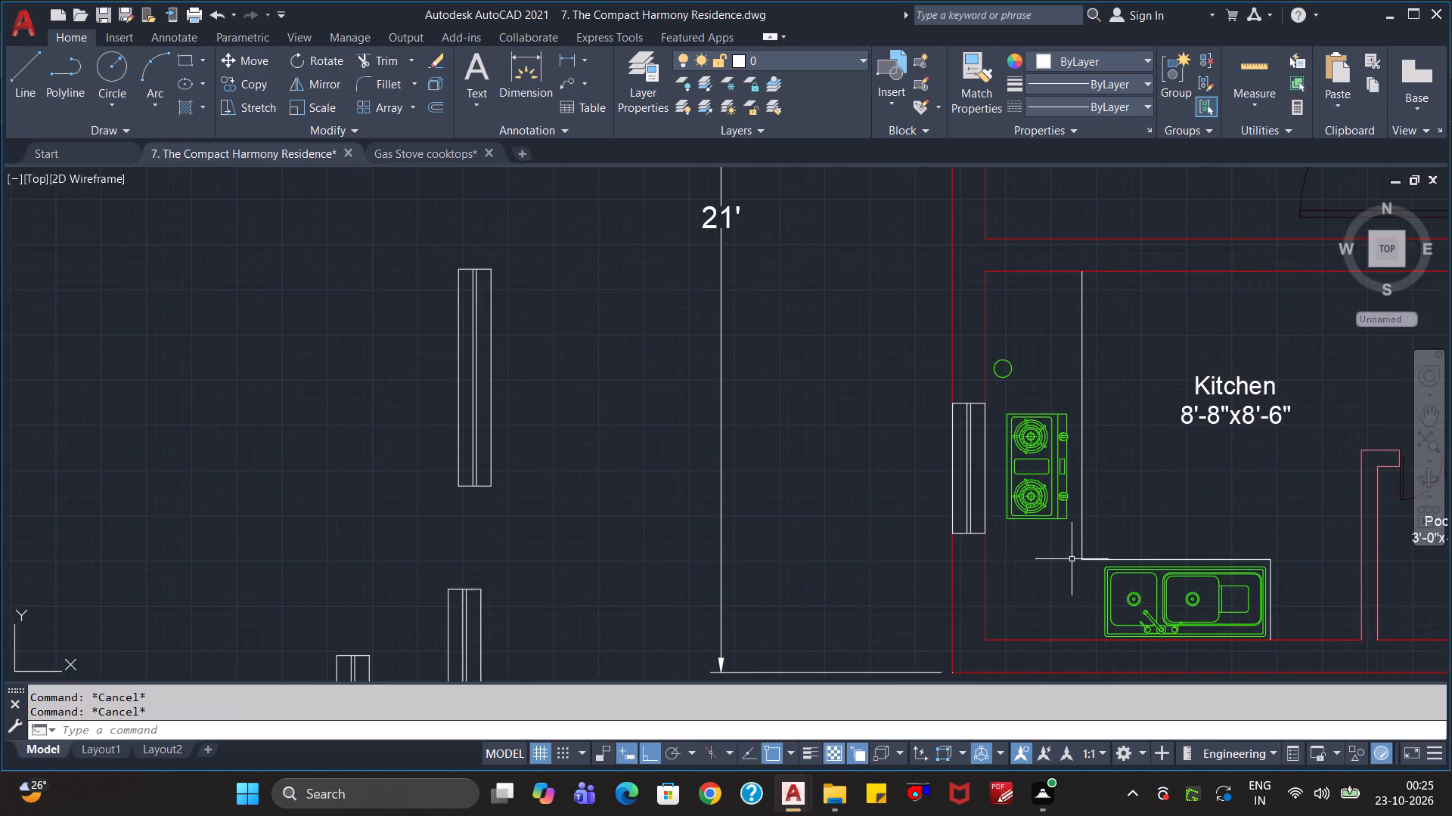
scroll(1044, 576, down, 2)
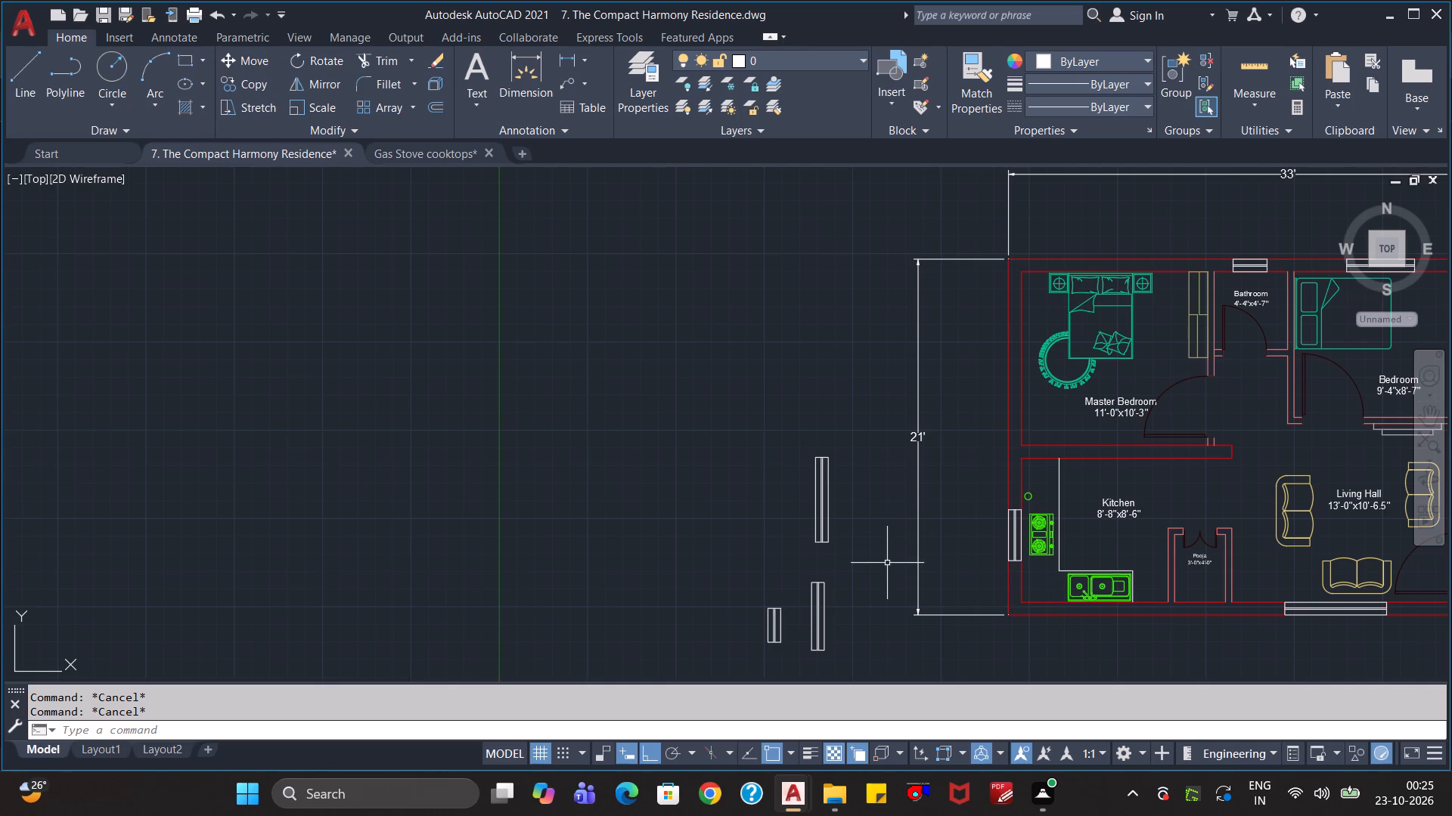
middle_drag(887, 564, 639, 504)
scroll(886, 491, up, 1)
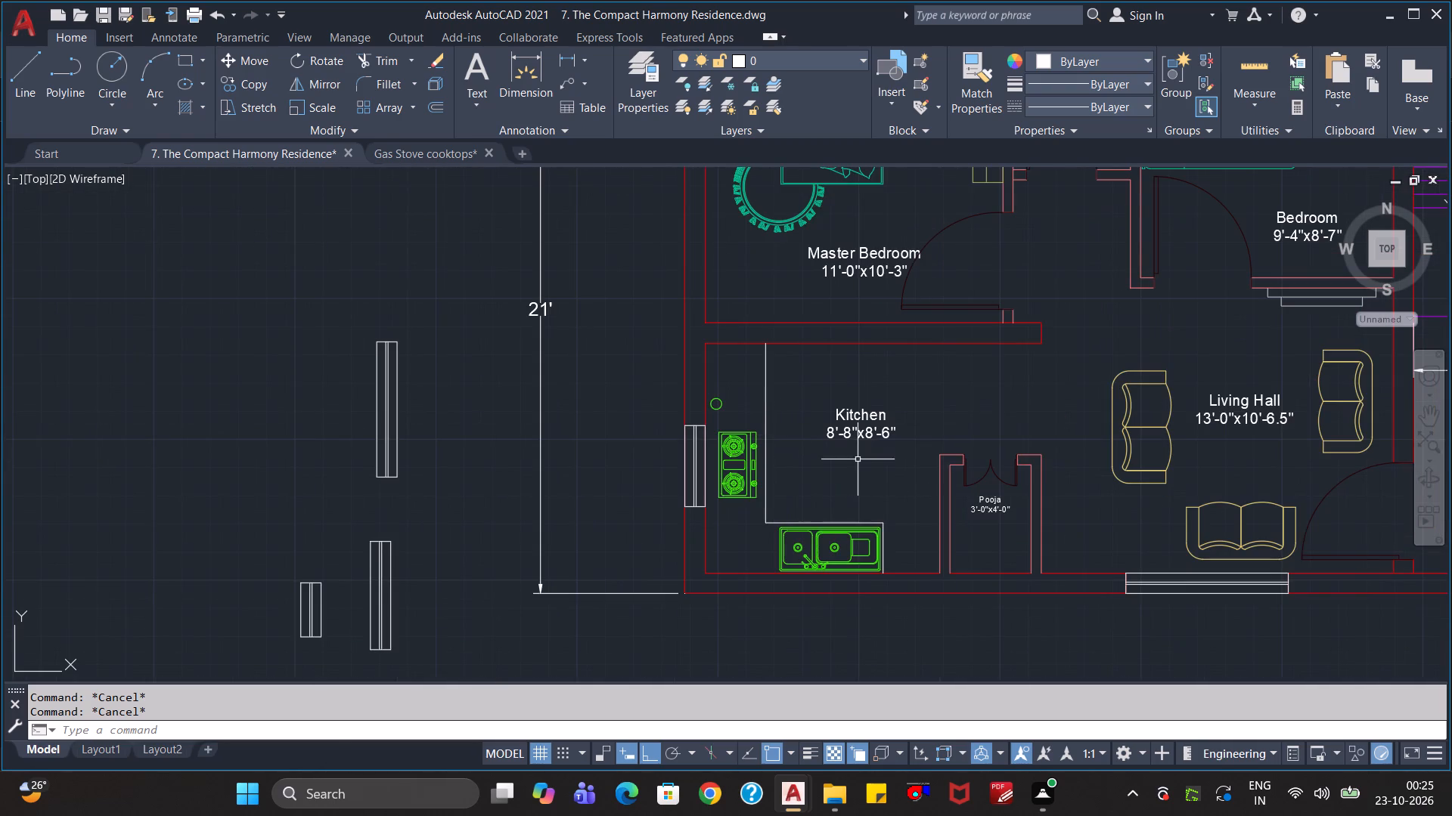
key(ctrl+s)
Erase the two longest of the four spare horizontal windows outside the plan beyond the Staircase.
scroll(861, 471, down, 2)
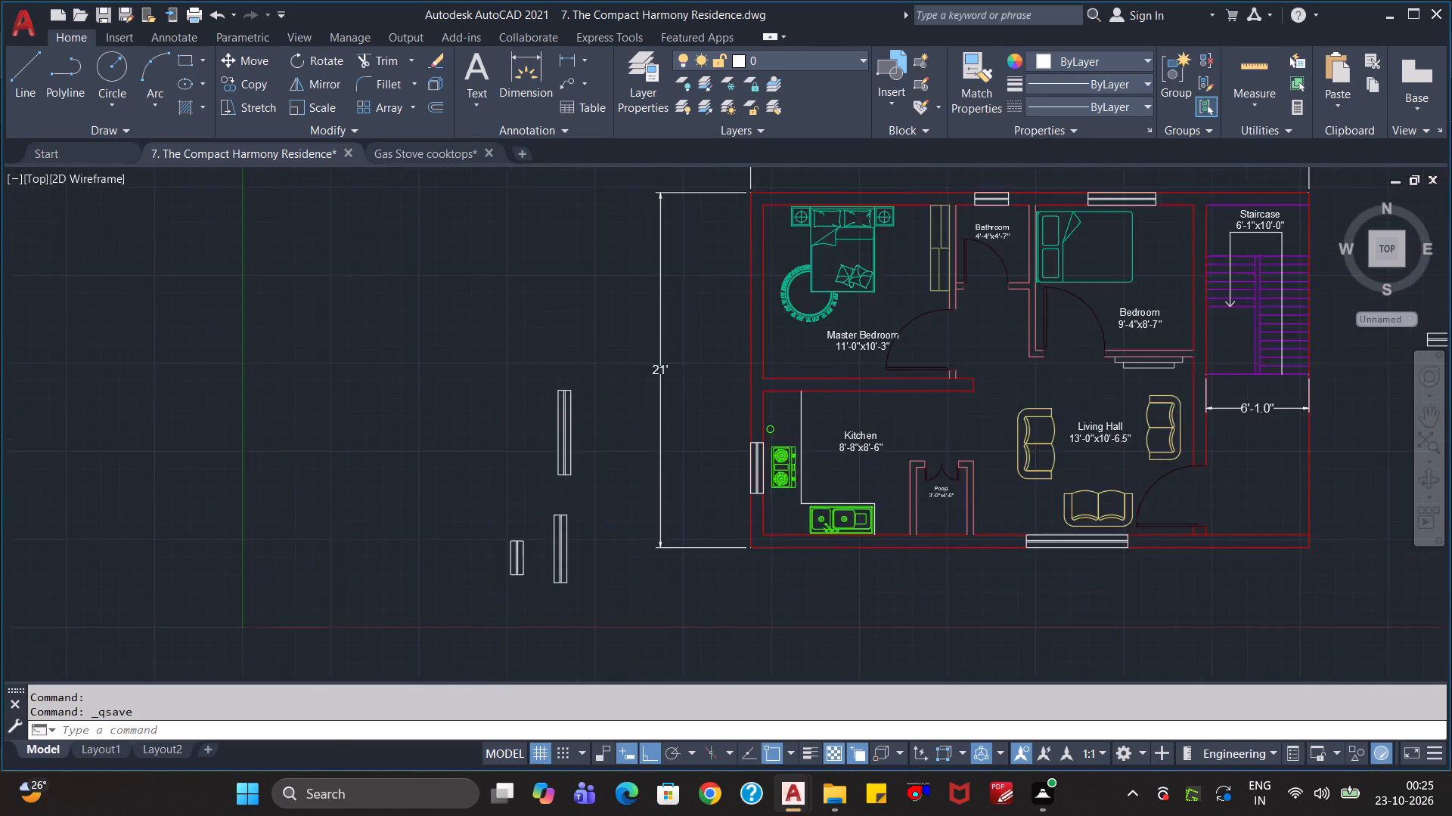
scroll(1274, 491, up, 1)
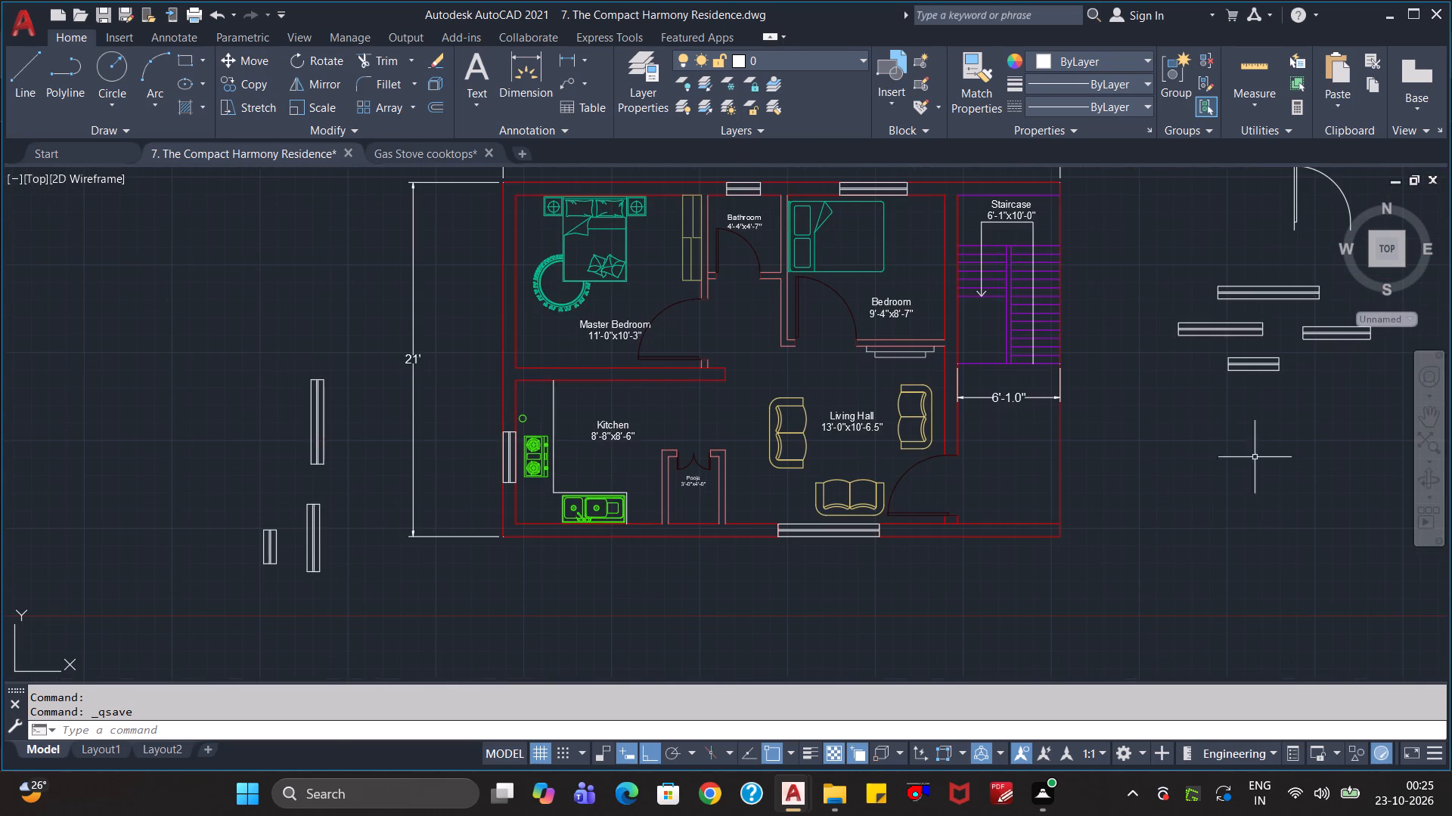
middle_drag(1242, 450, 1213, 553)
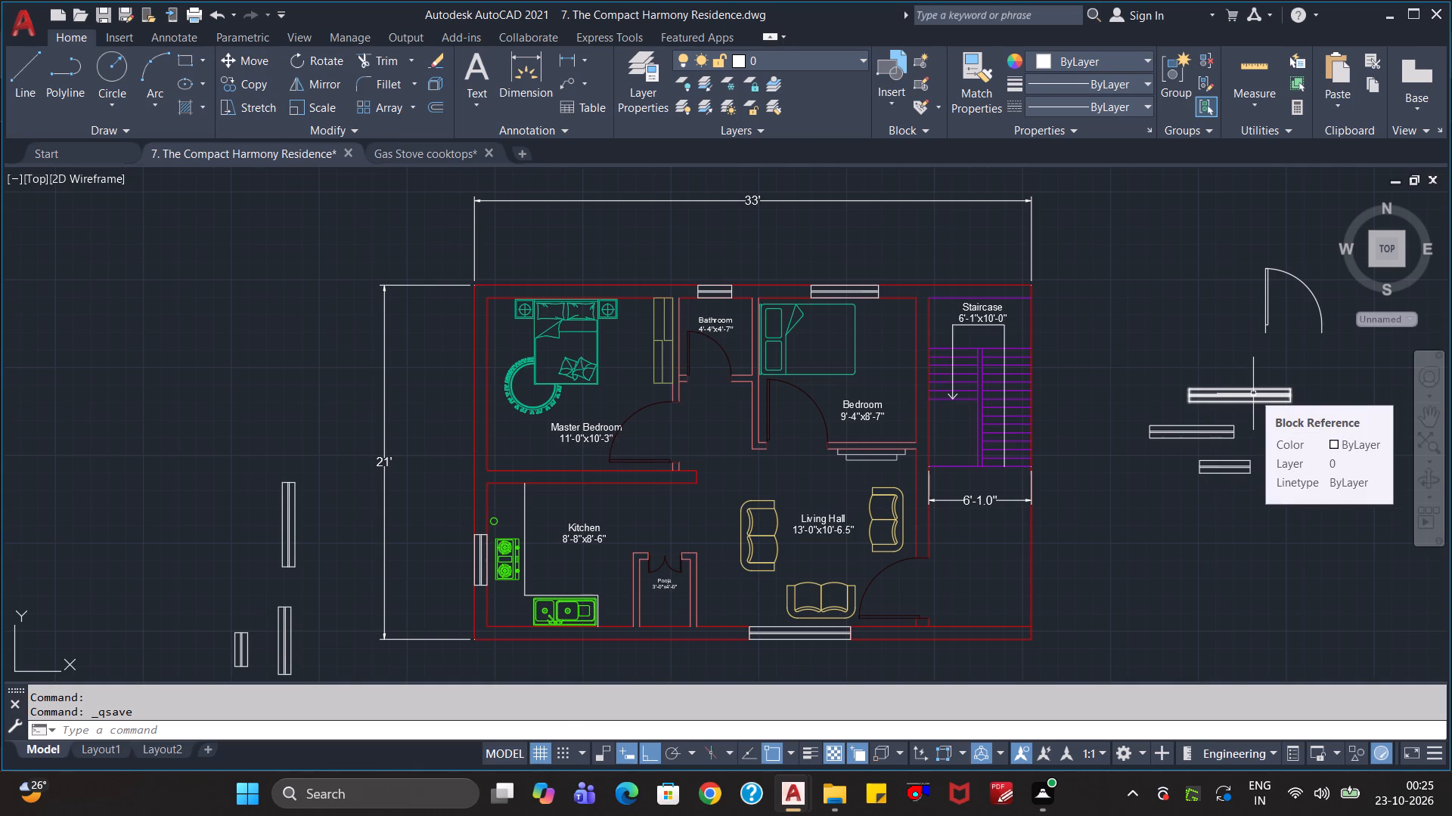
click(1253, 394)
key(Delete)
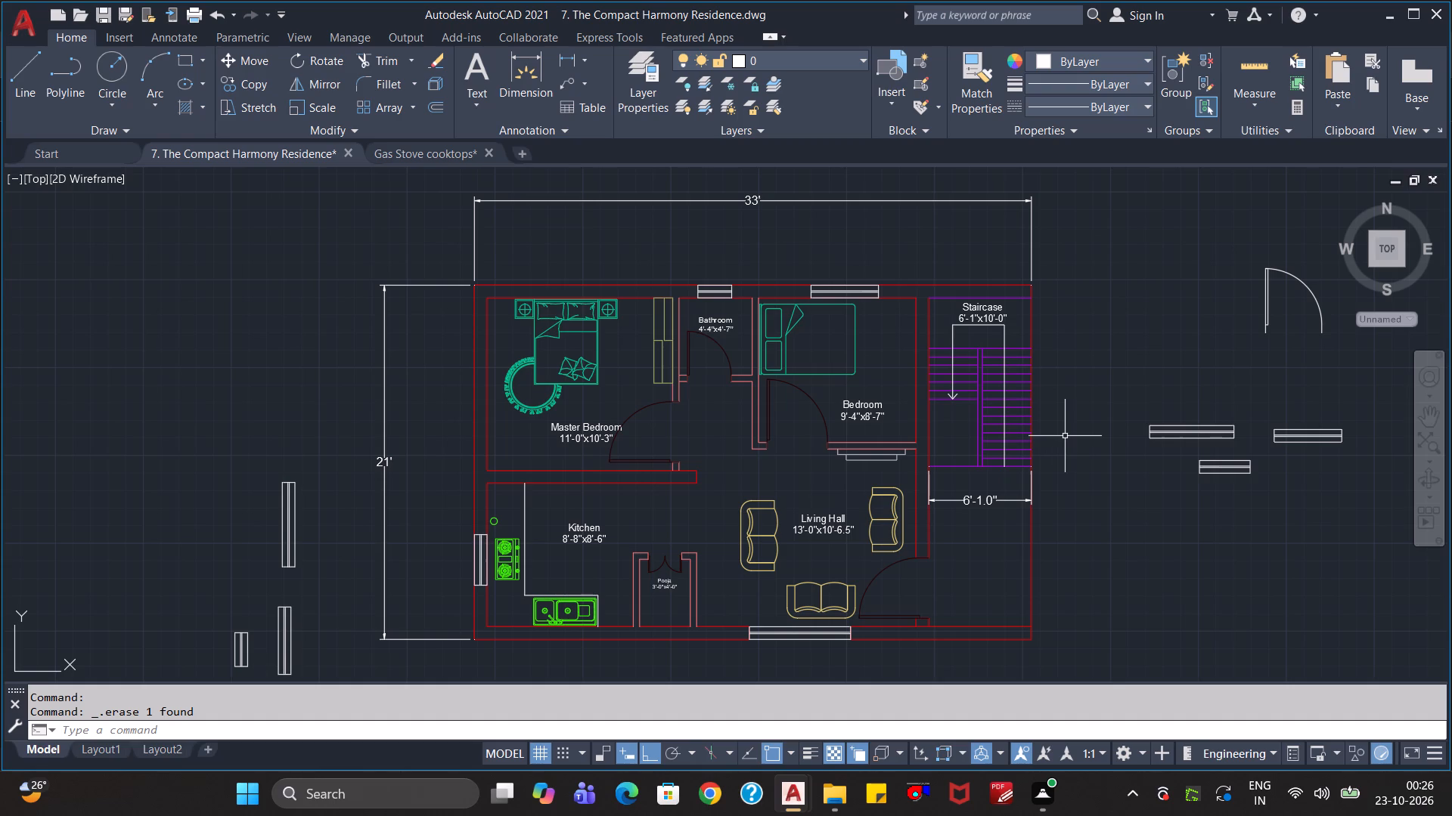
click(1160, 429)
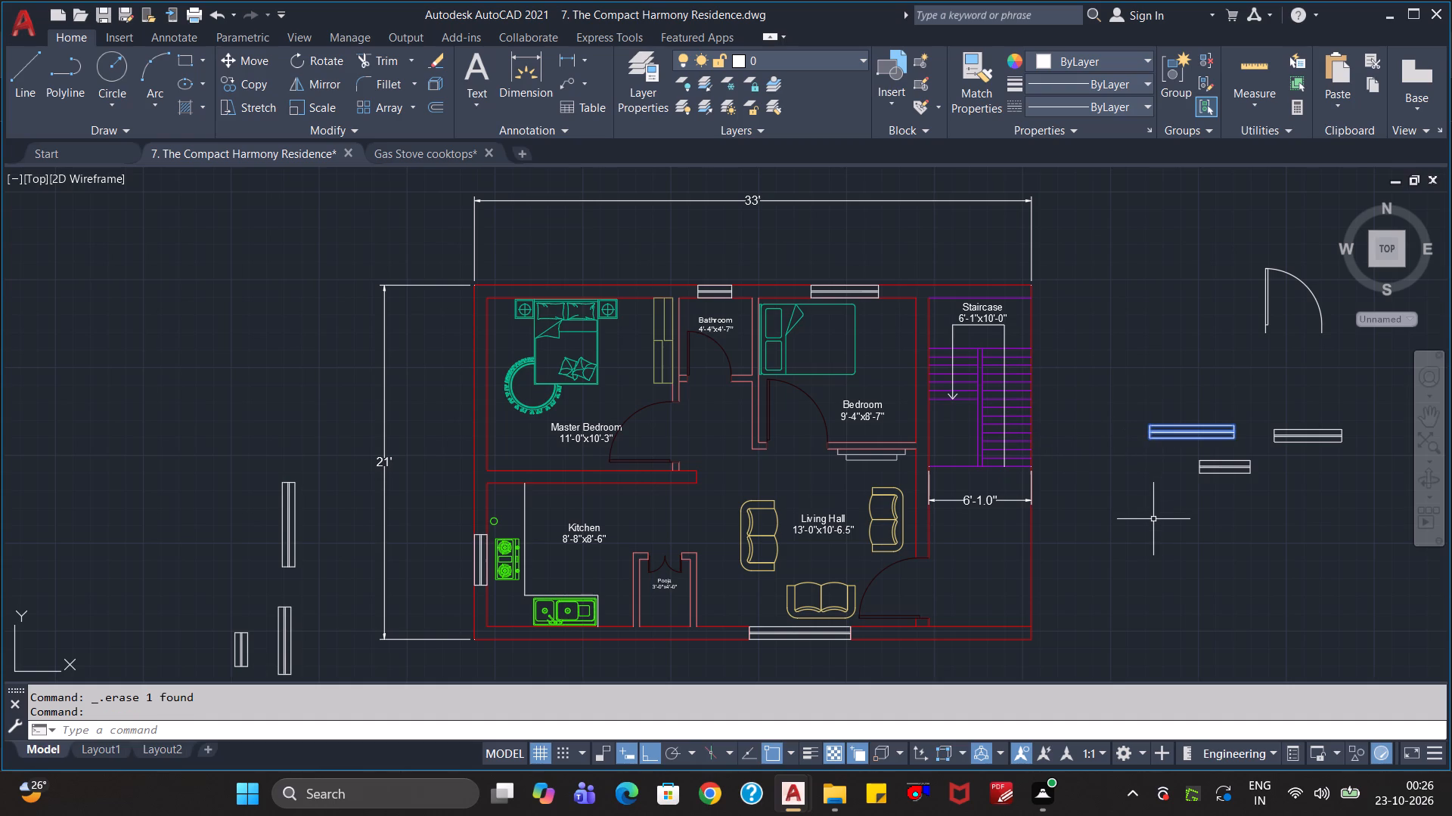
key(Delete)
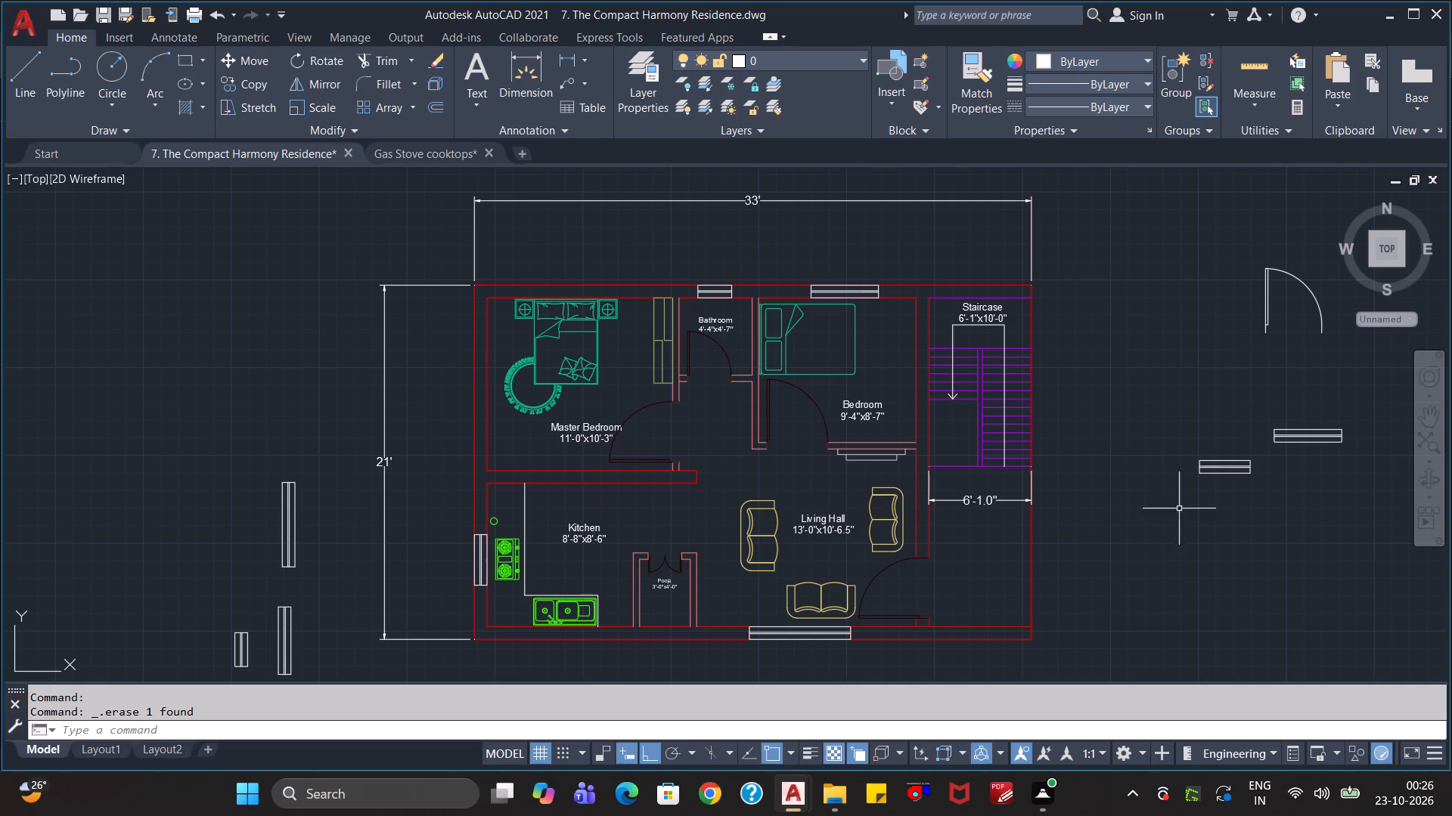
Measure the length of the longer of the two remaining spare horizontal windows beyond the Staircase.
click(1337, 434)
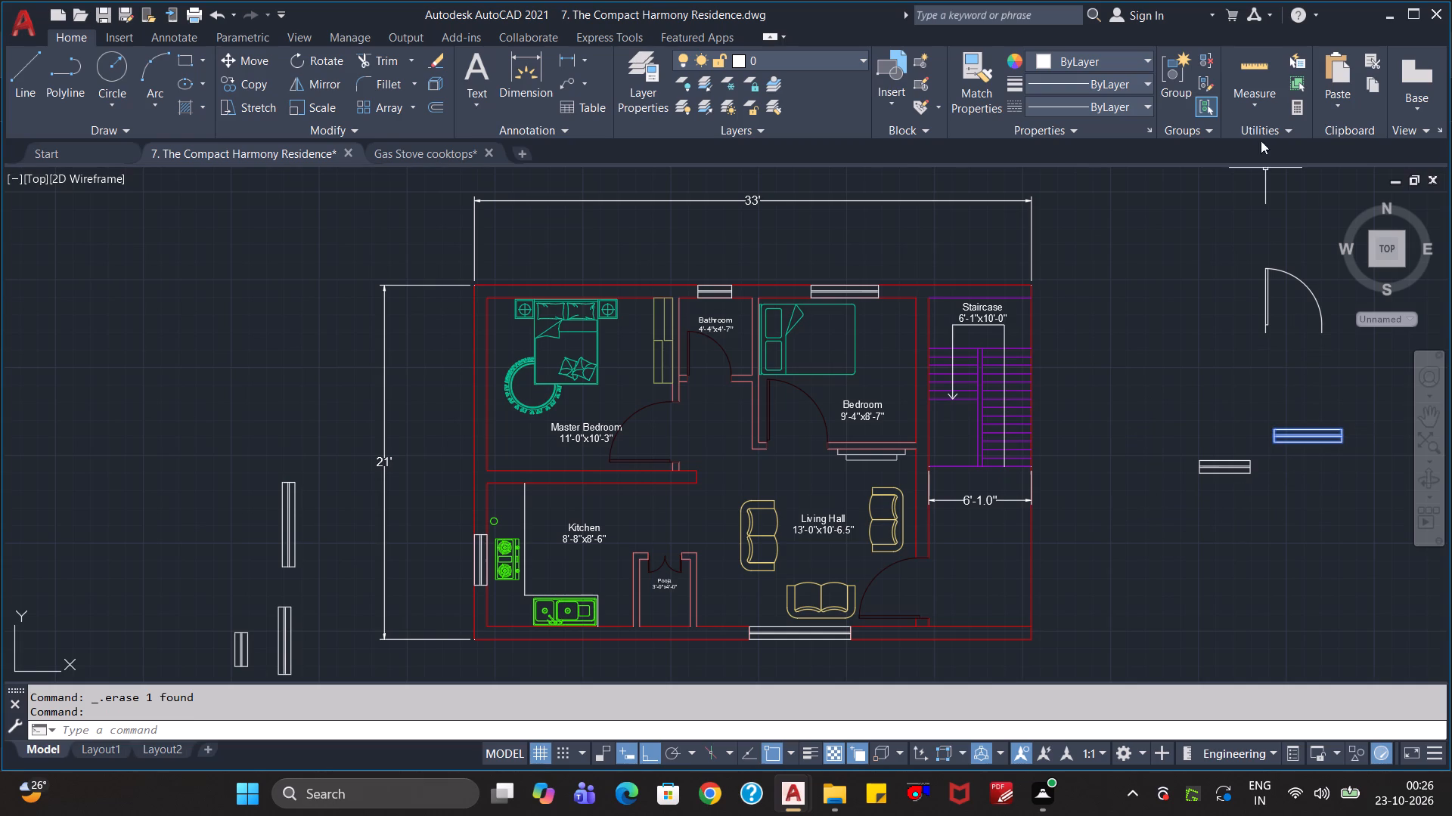
click(1263, 60)
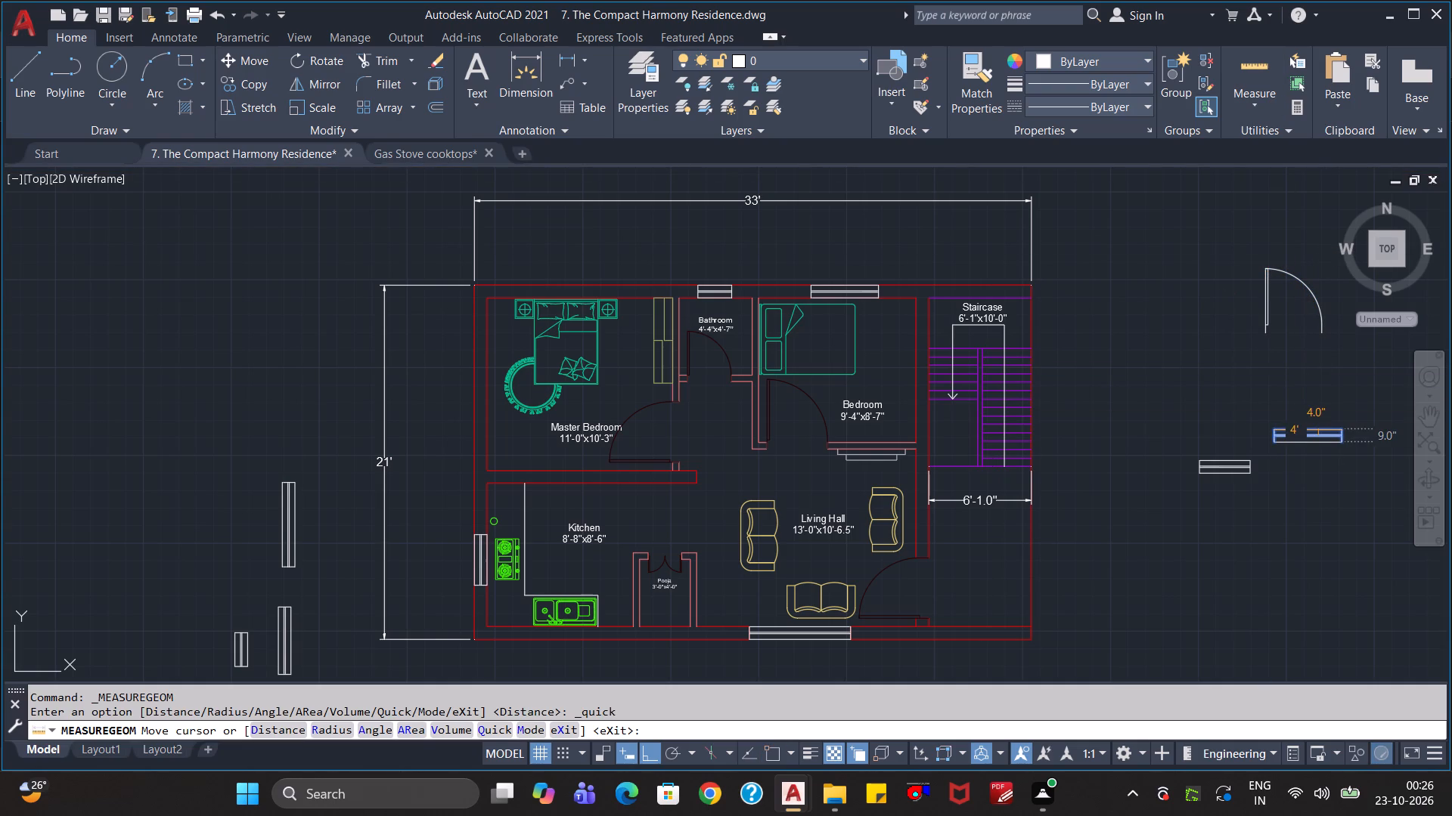
key(Escape)
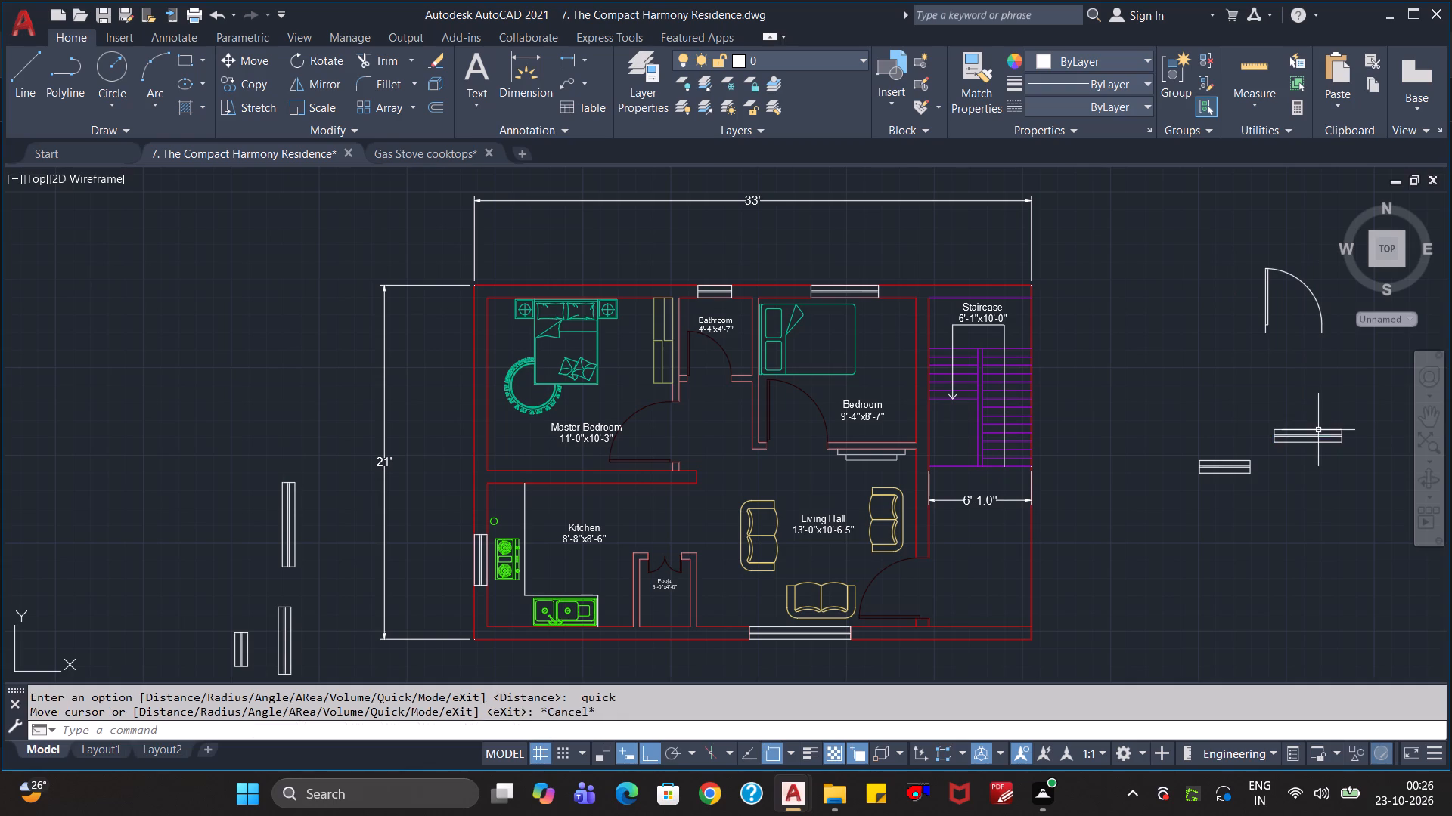
key(Escape)
Erase the longer of the two remaining spare horizontal windows, leaving only the shortest one beyond the Staircase.
click(1353, 472)
click(1333, 417)
key(Delete)
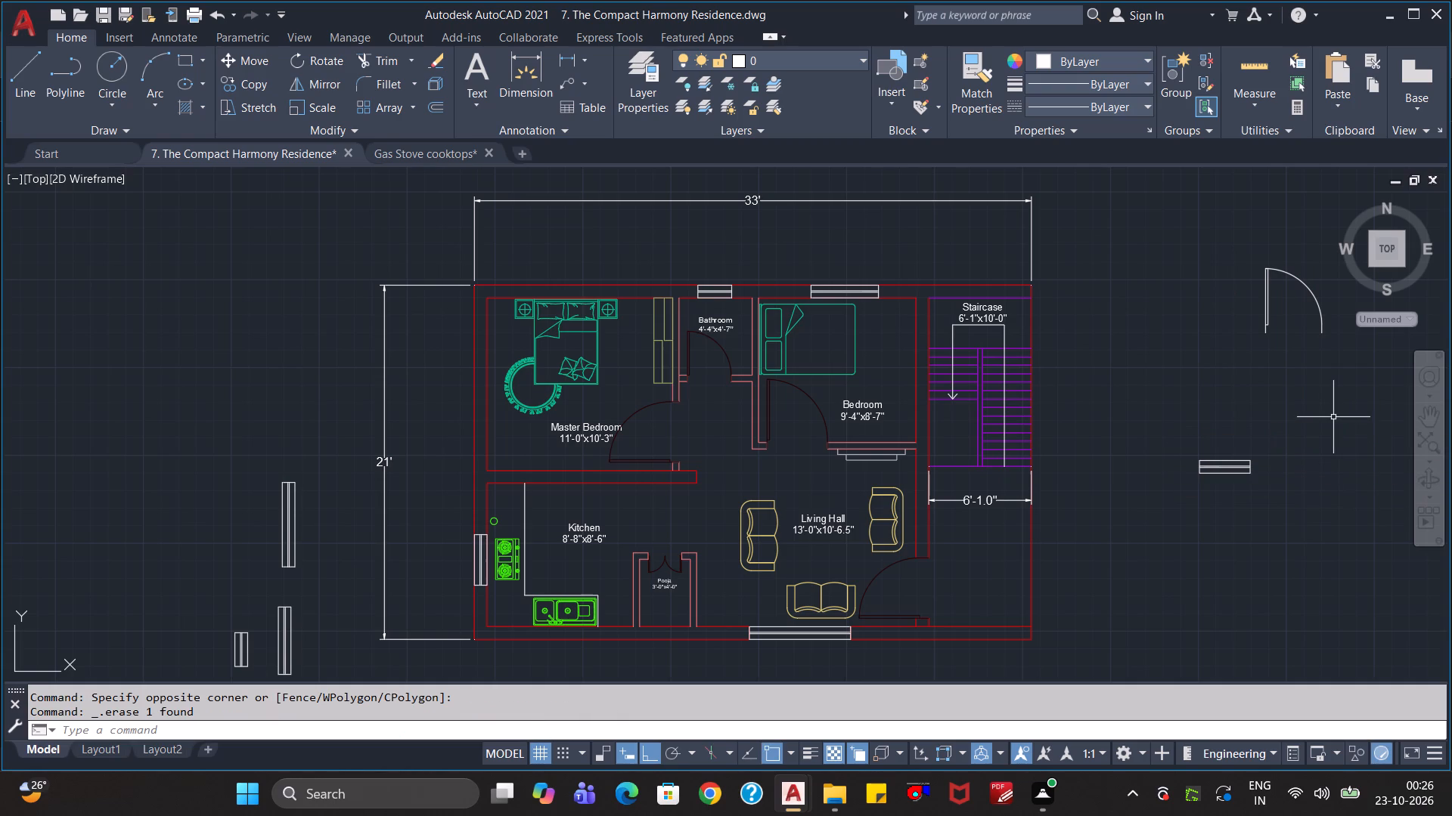
Measure the length of the uppermost spare vertical window outside the plan, beyond the 21' dimension.
click(1274, 63)
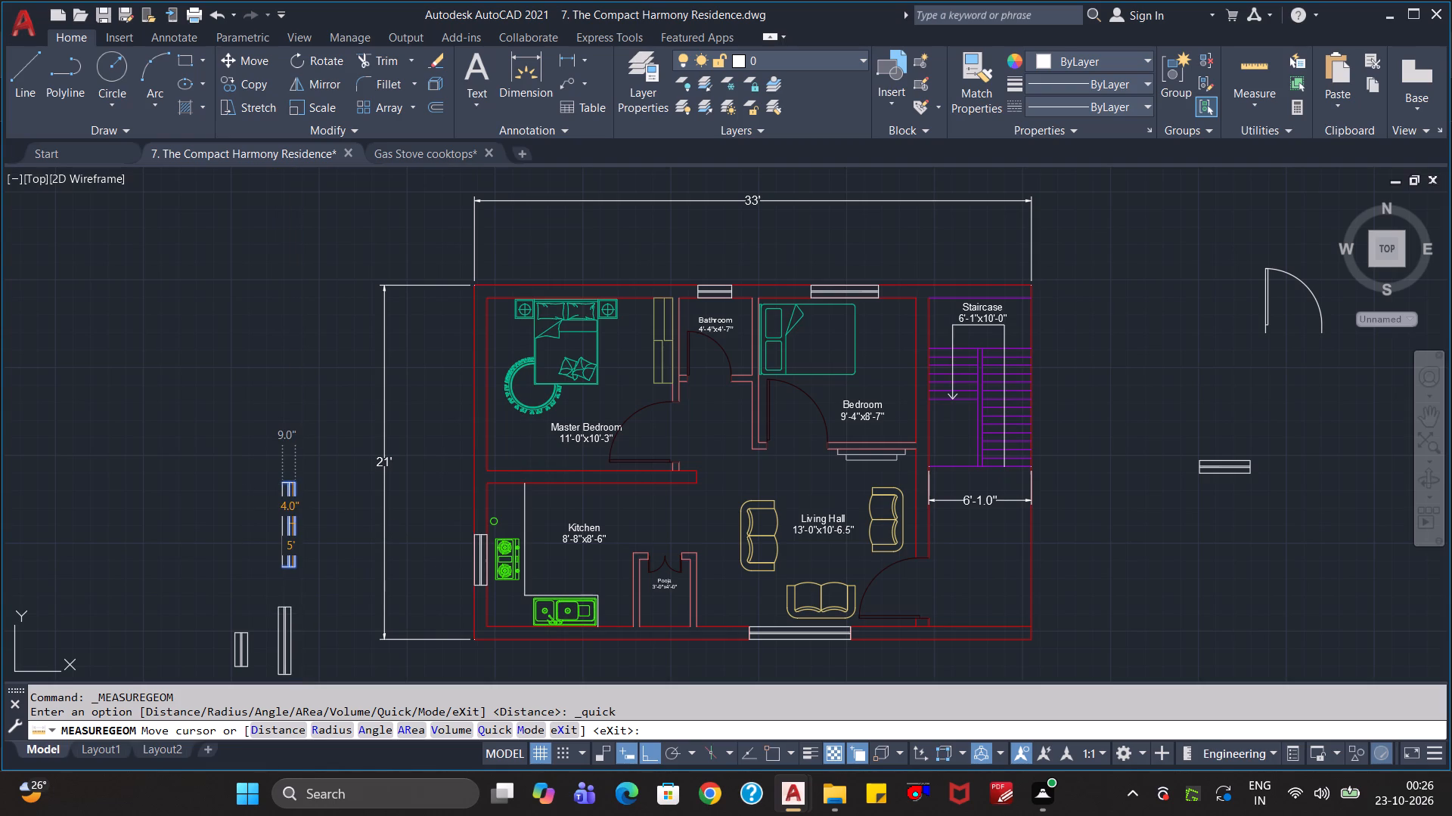
key(Escape)
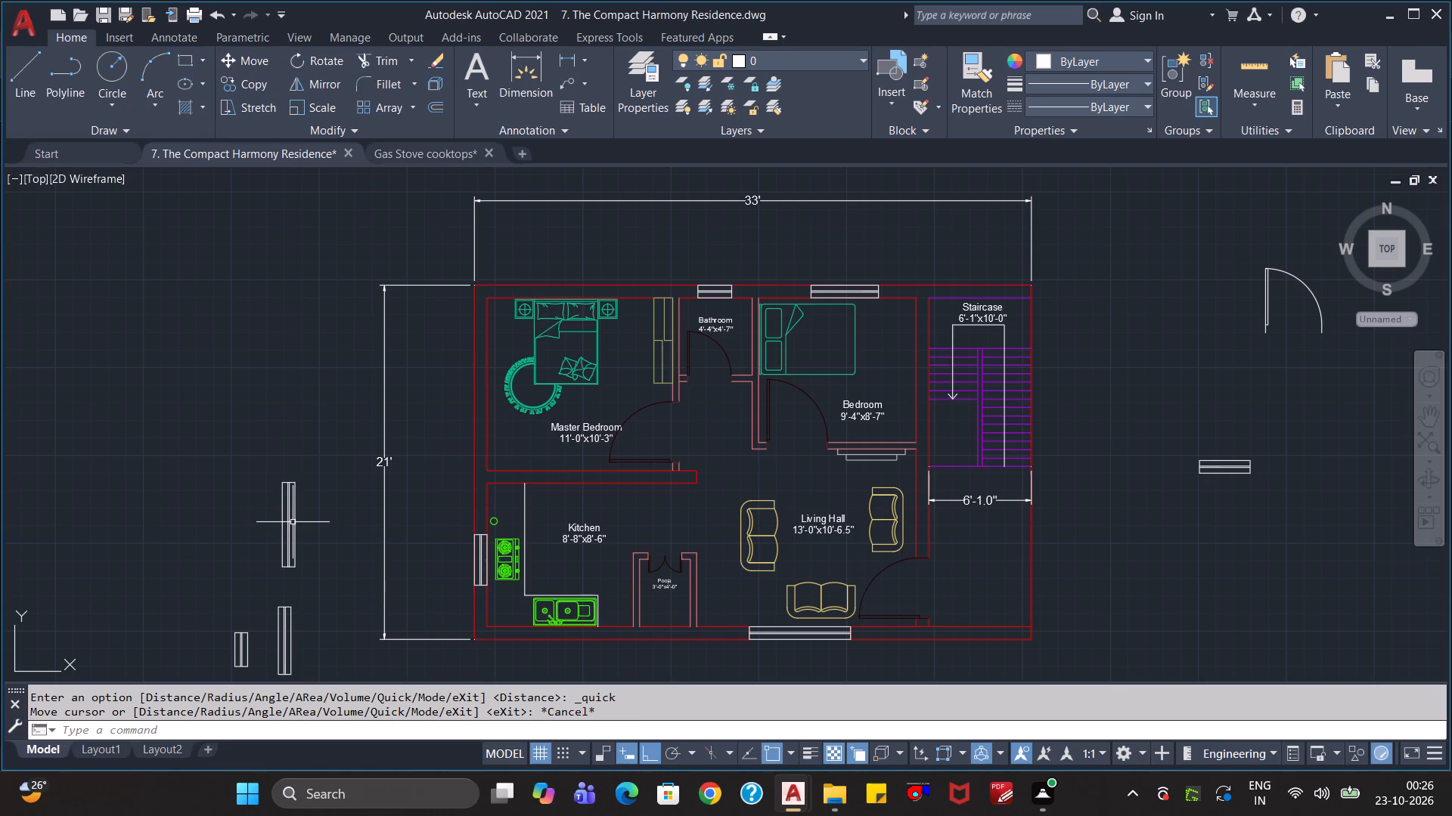
key(Escape)
key(Escape)
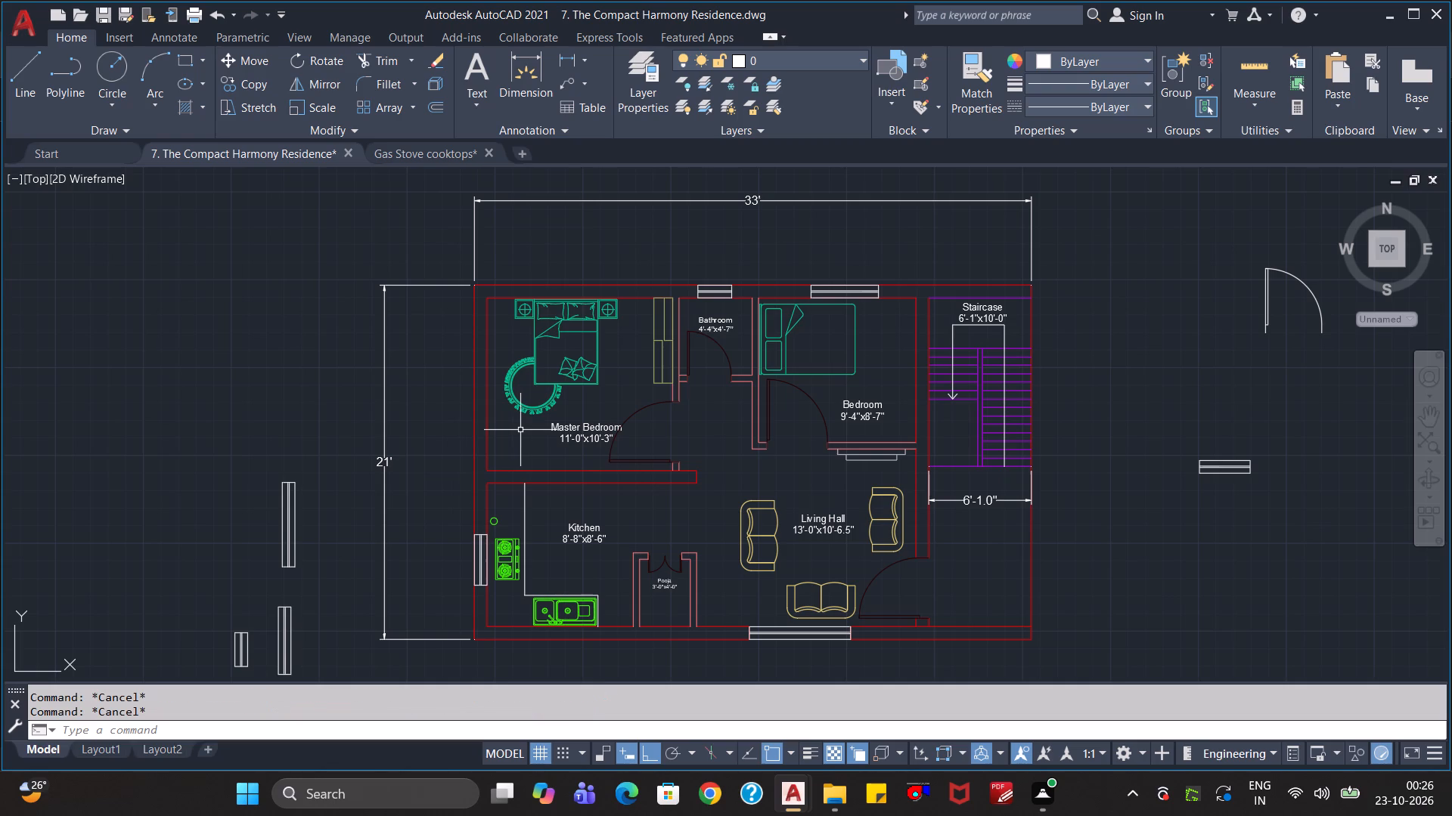
Draw a horizontal guide line across the Master Bedroom's left wall, just above the round rug beside the bed, with Ortho on.
key(l)
key(Return)
scroll(486, 383, up, 2)
click(517, 314)
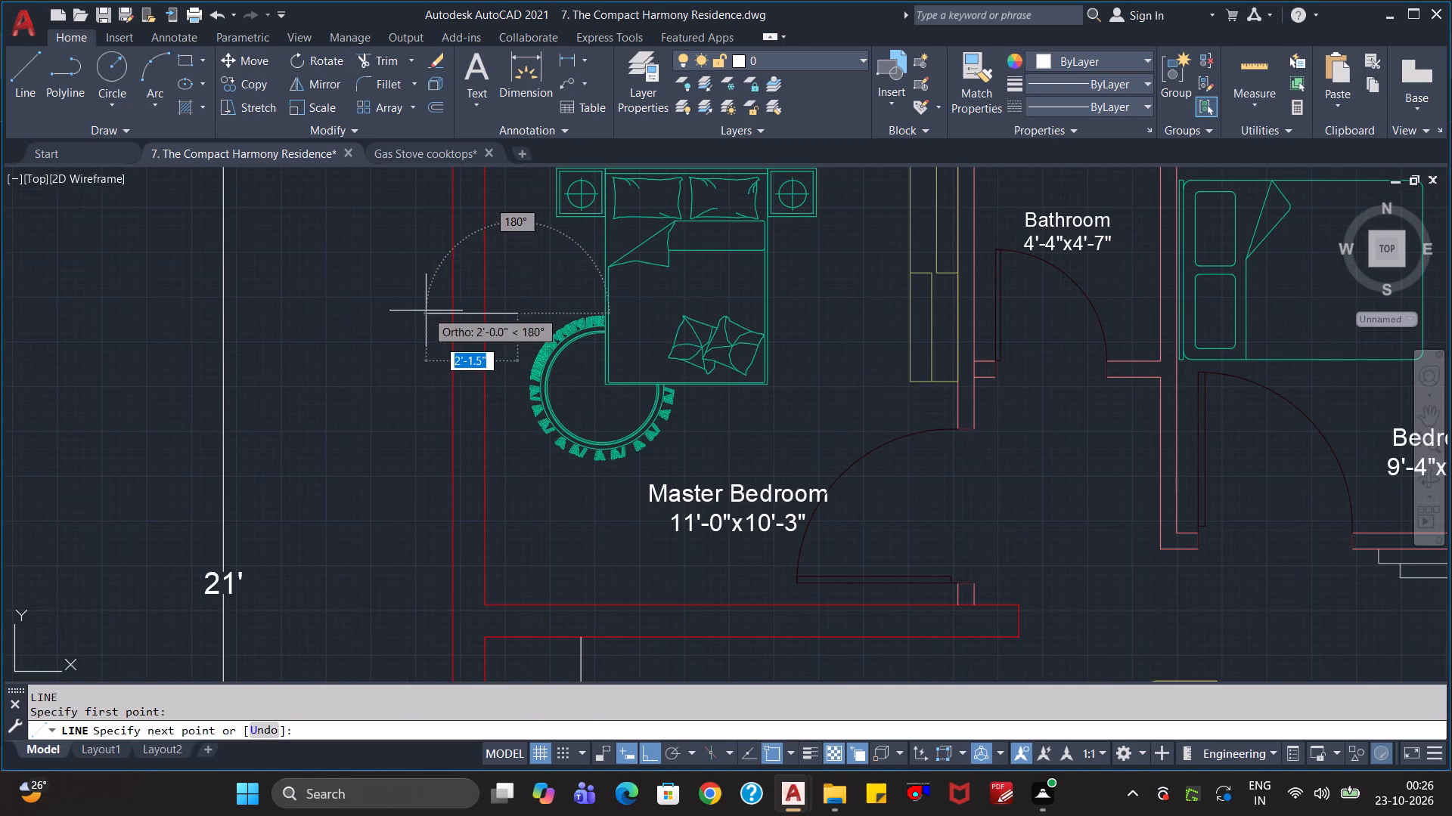
click(412, 313)
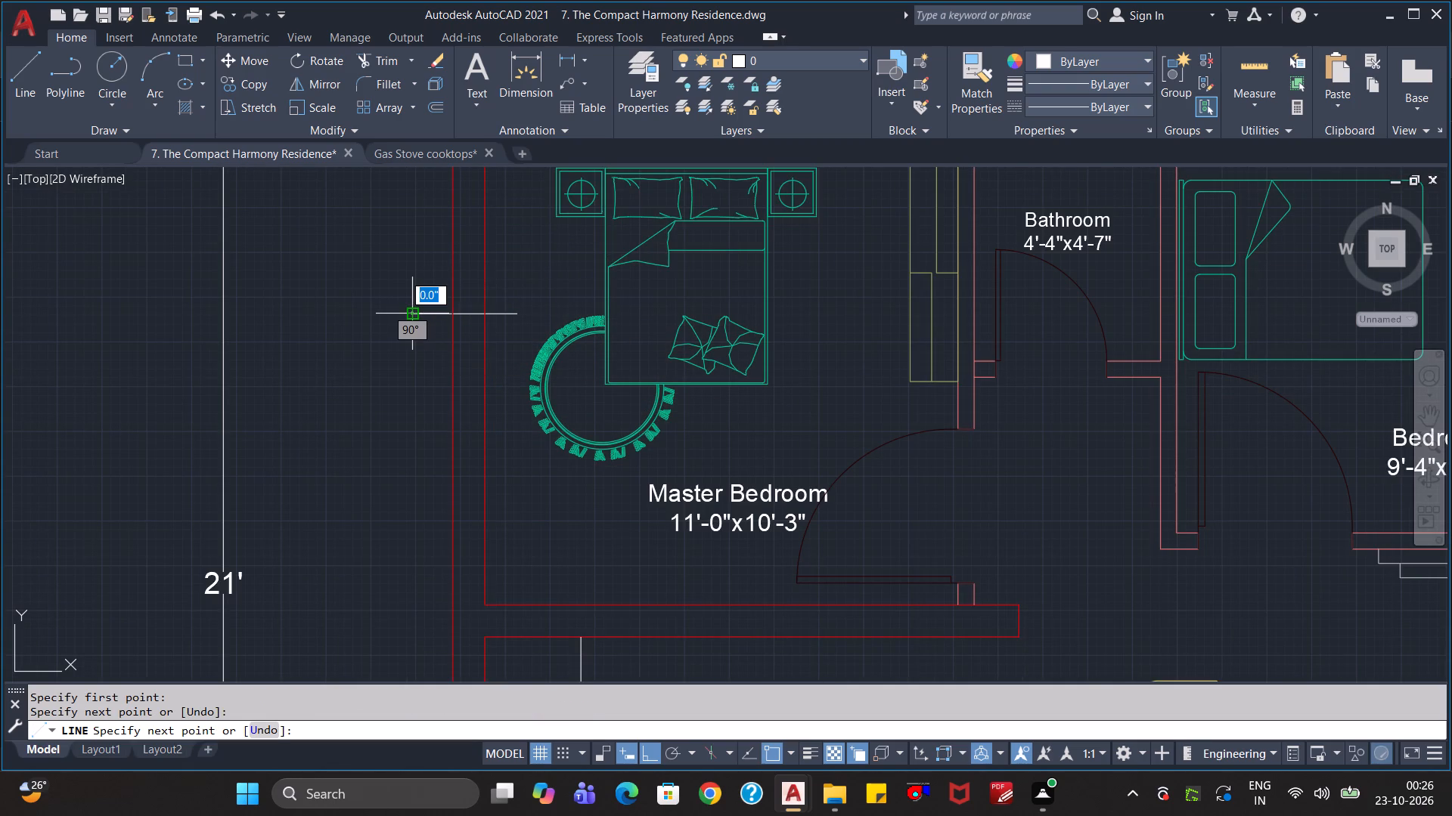
key(Escape)
scroll(412, 313, down, 2)
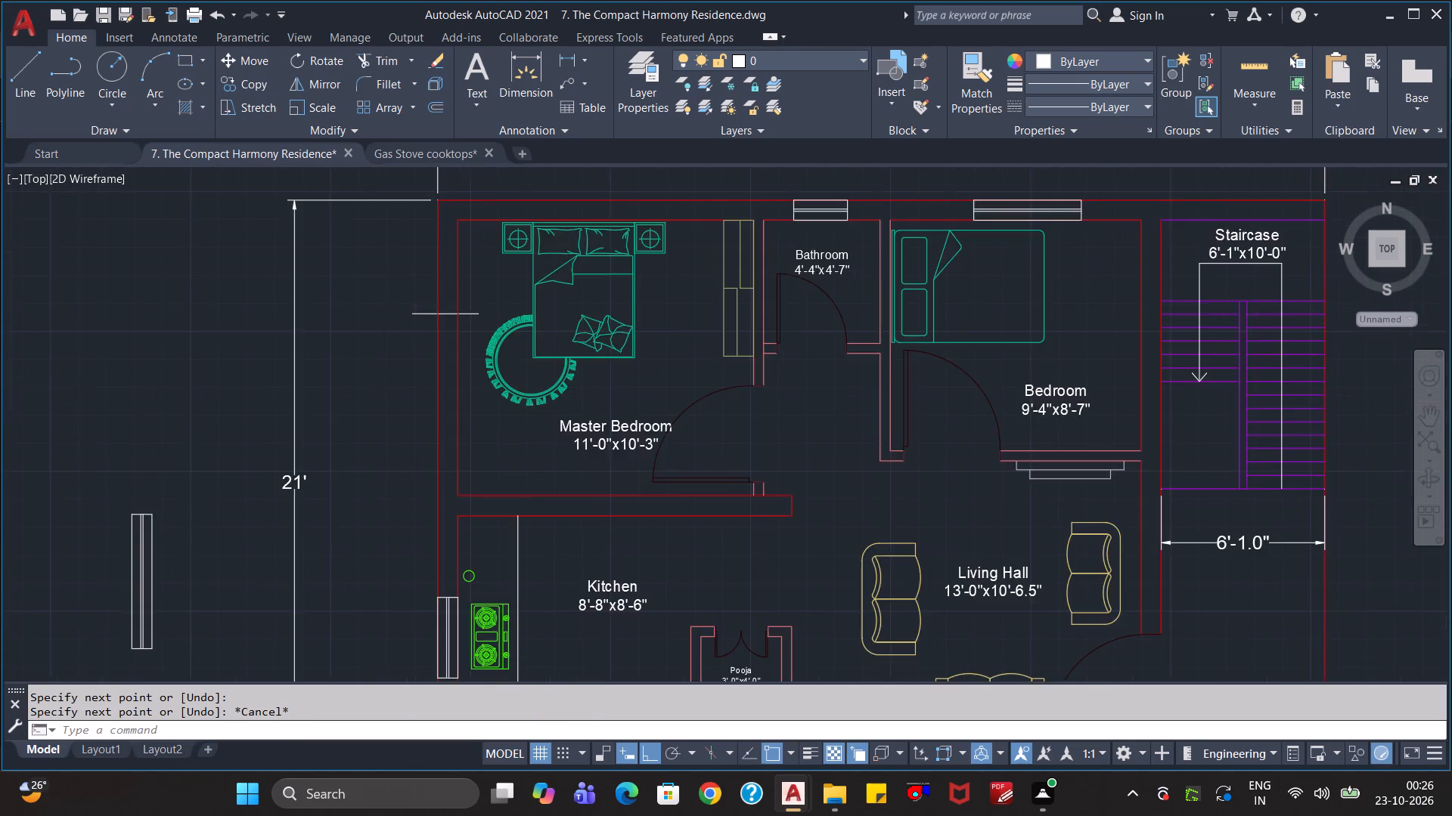
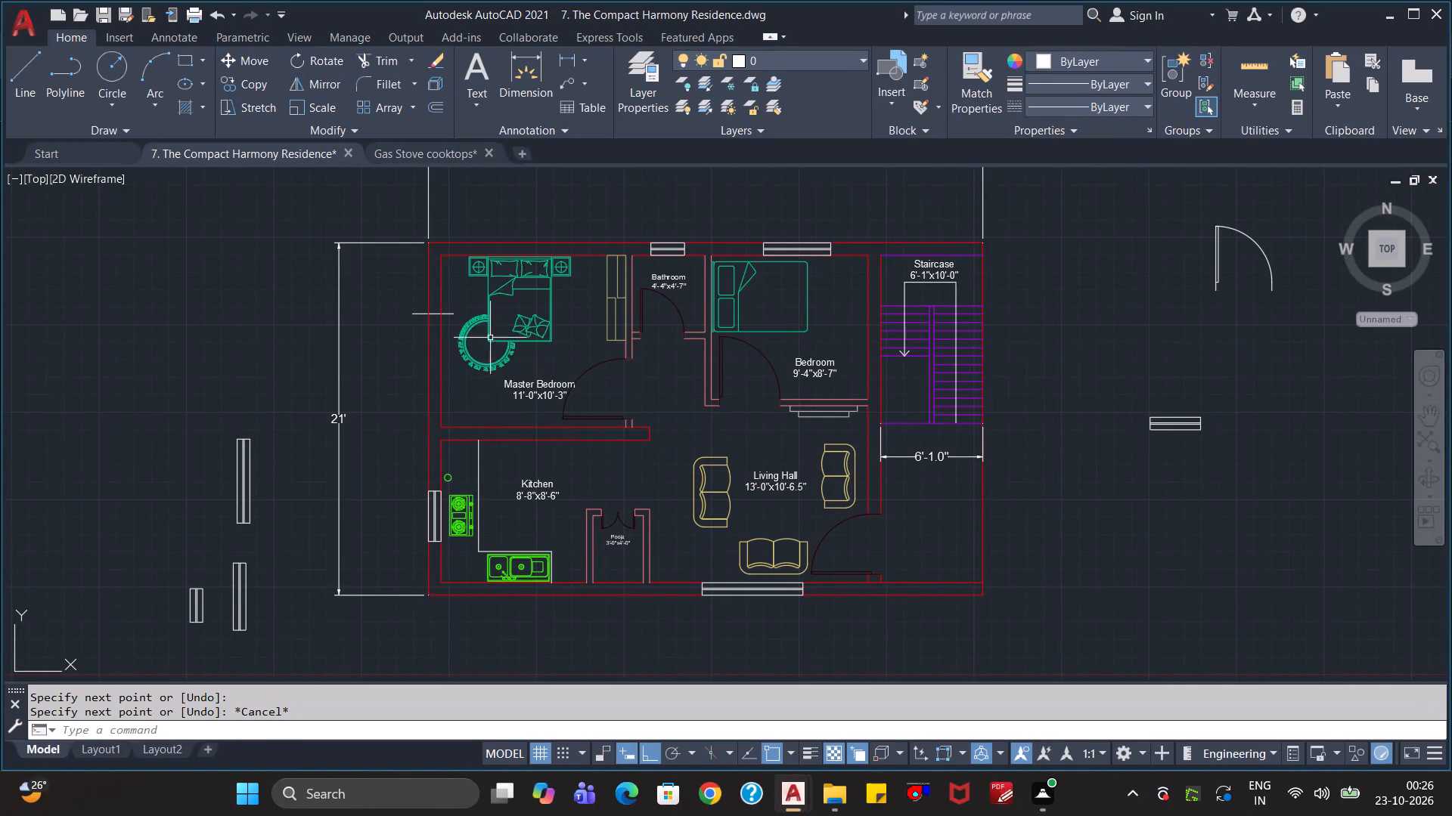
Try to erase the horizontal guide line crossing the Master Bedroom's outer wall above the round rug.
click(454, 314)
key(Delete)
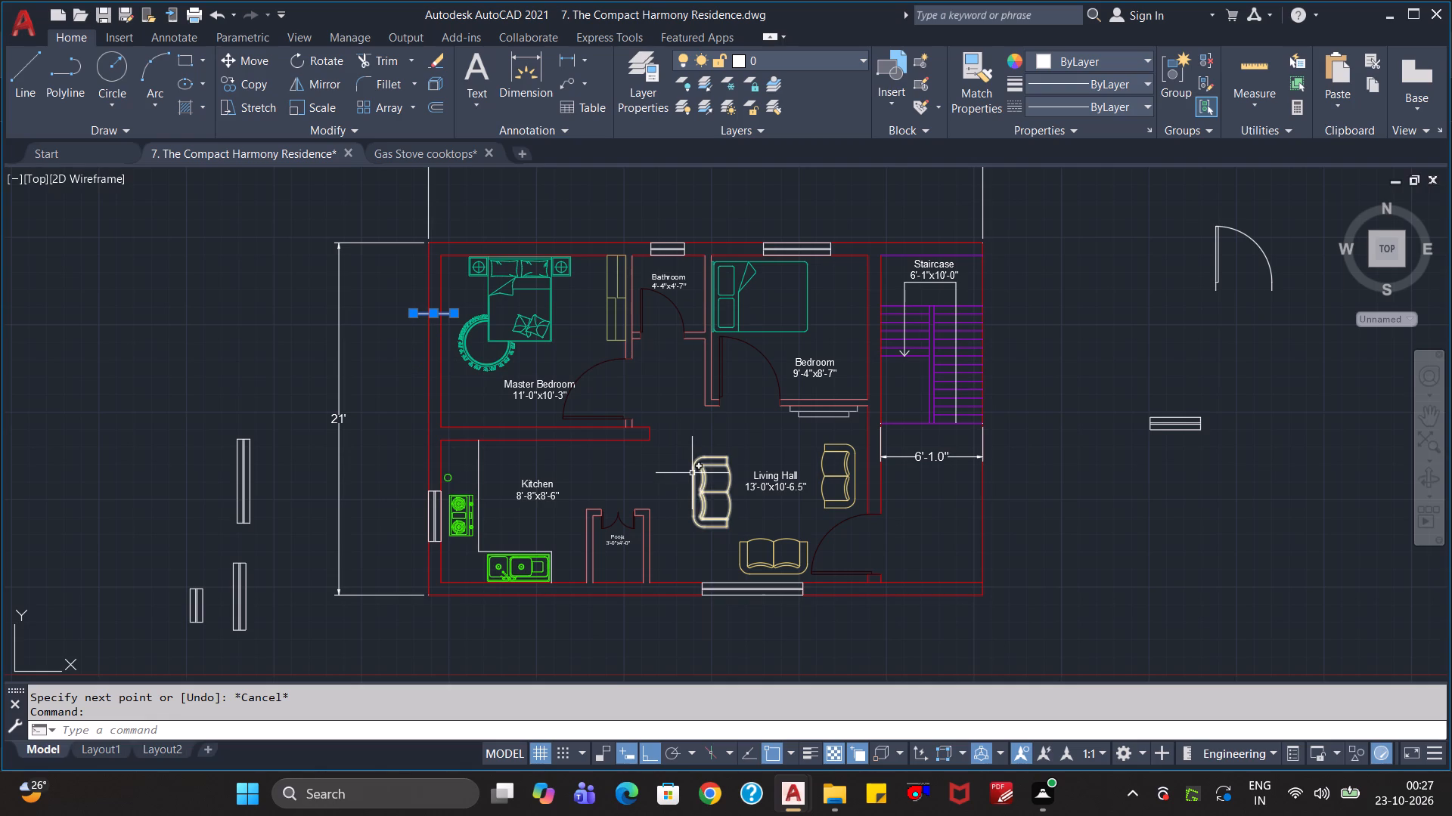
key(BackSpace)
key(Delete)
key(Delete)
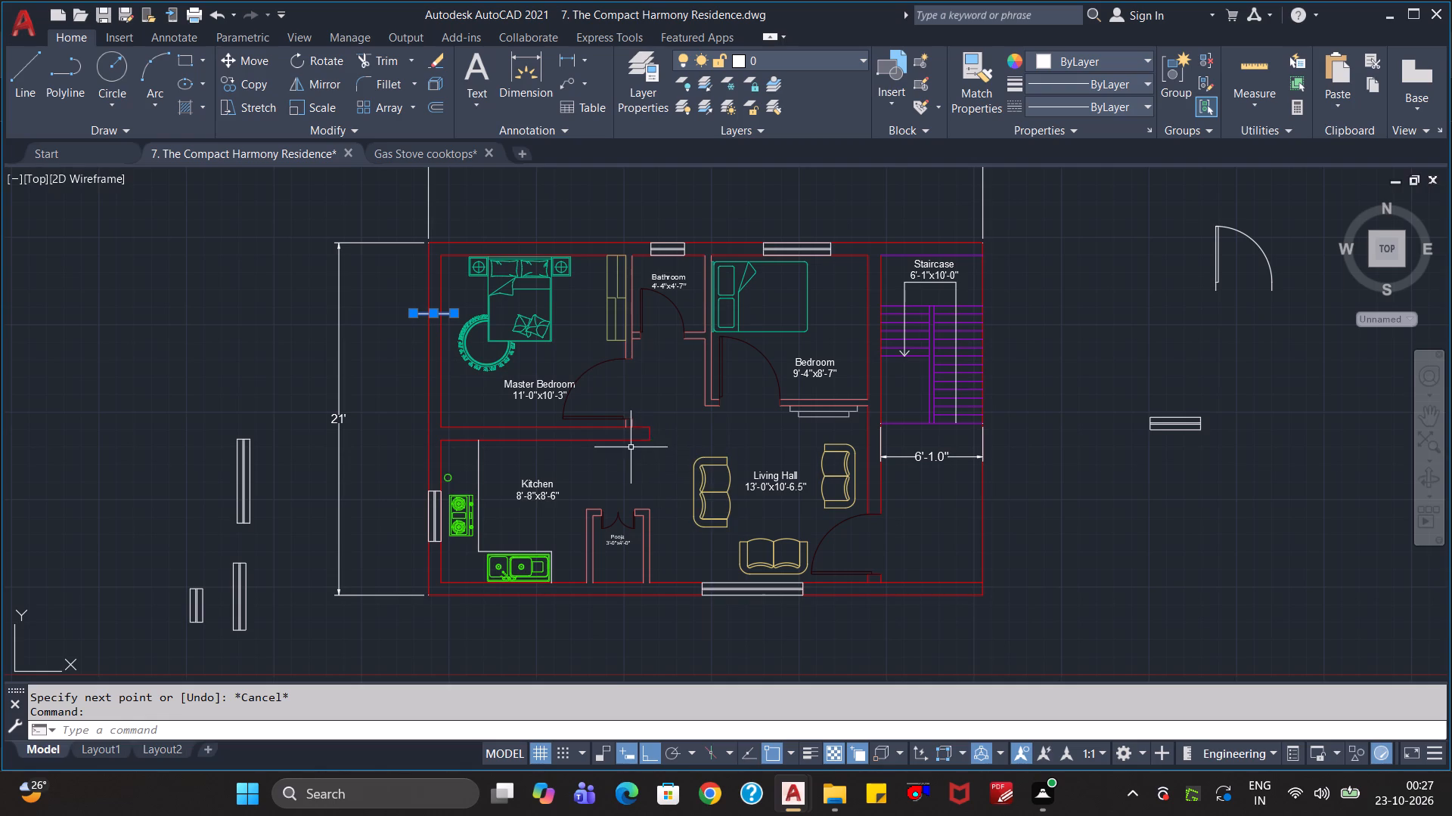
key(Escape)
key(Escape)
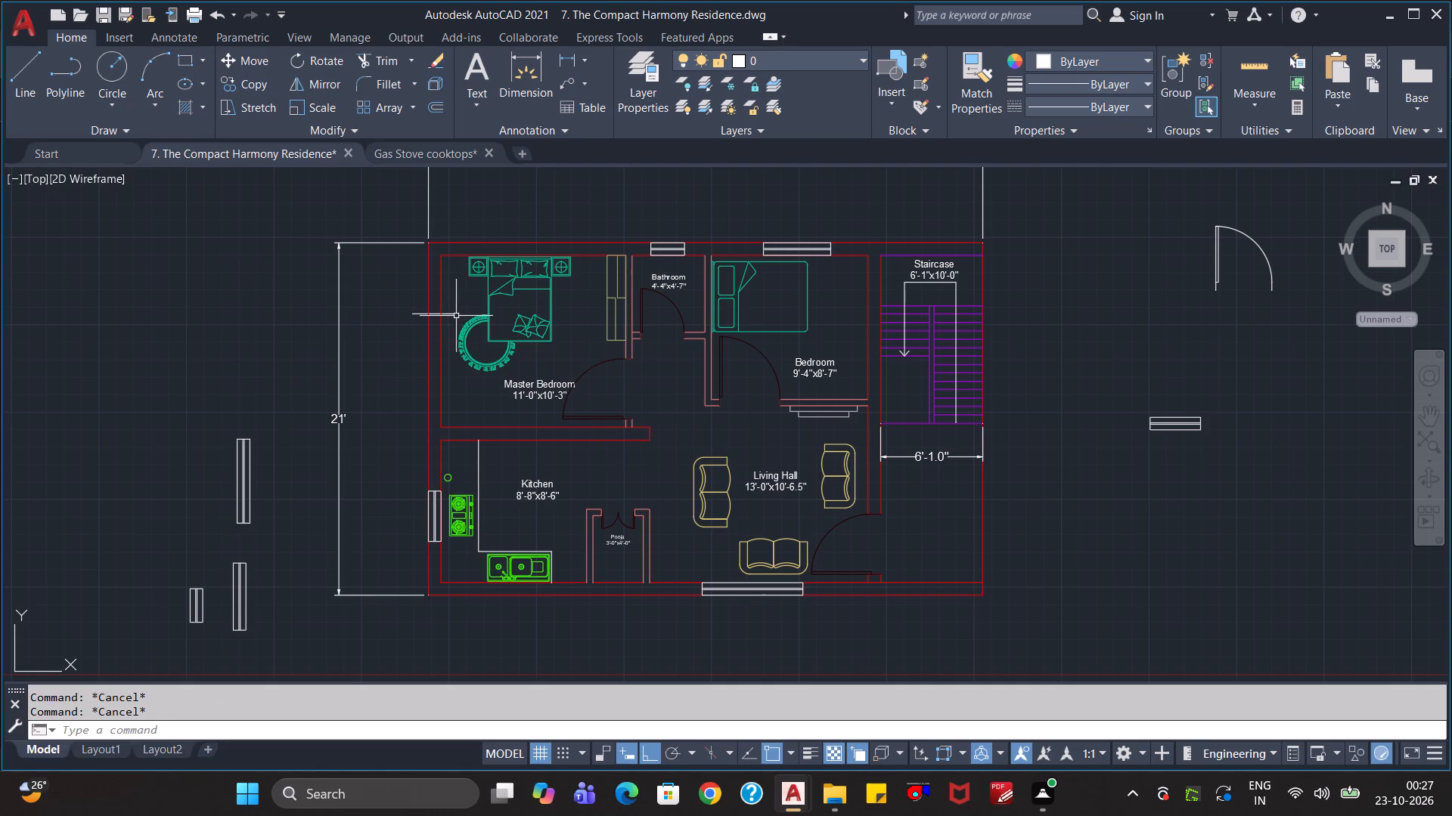
Draw a new horizontal guide line across the Master Bedroom's outer wall, slightly above the existing one and below the bedside table.
key(l)
key(Return)
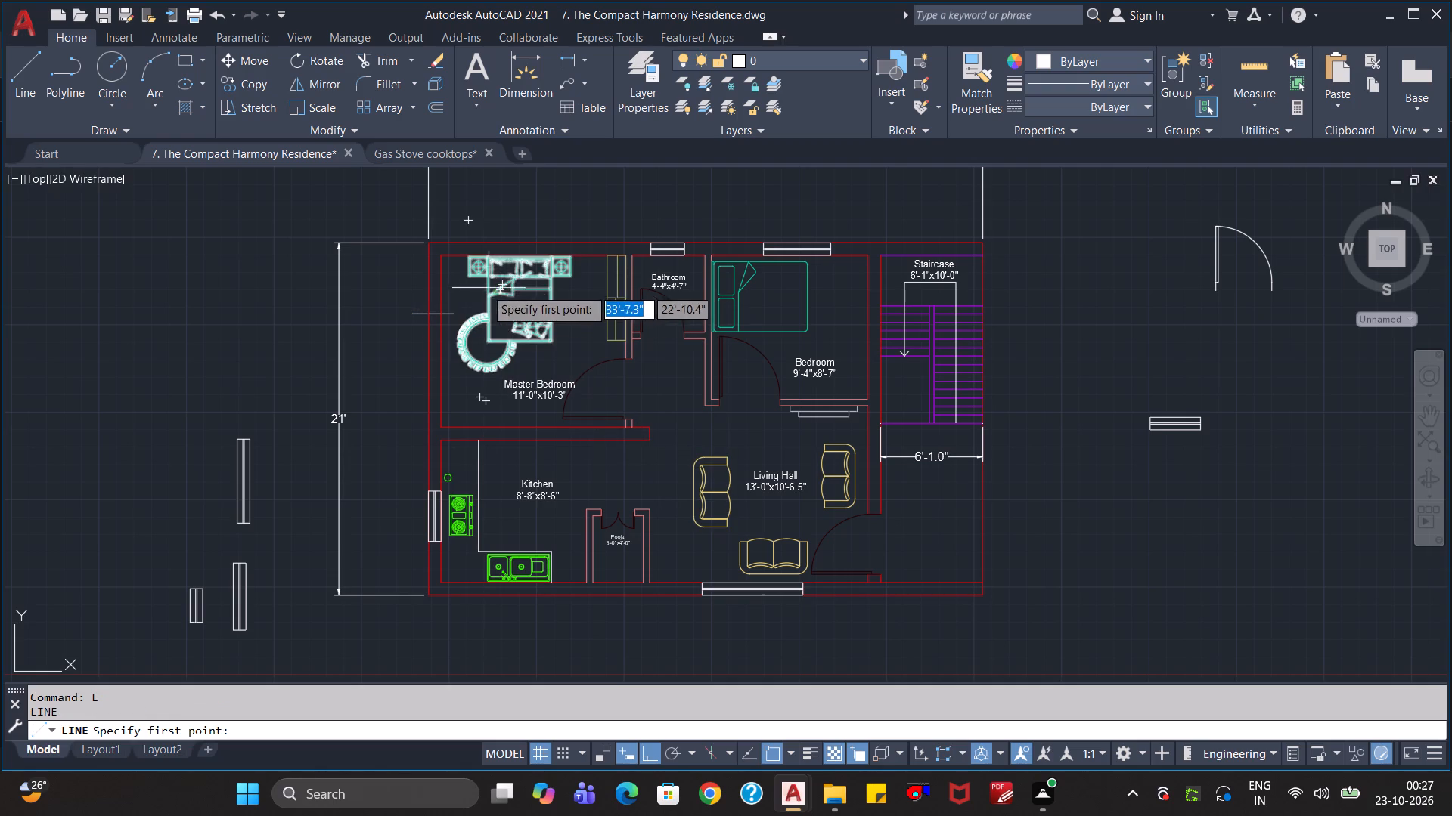
scroll(457, 291, up, 2)
click(445, 301)
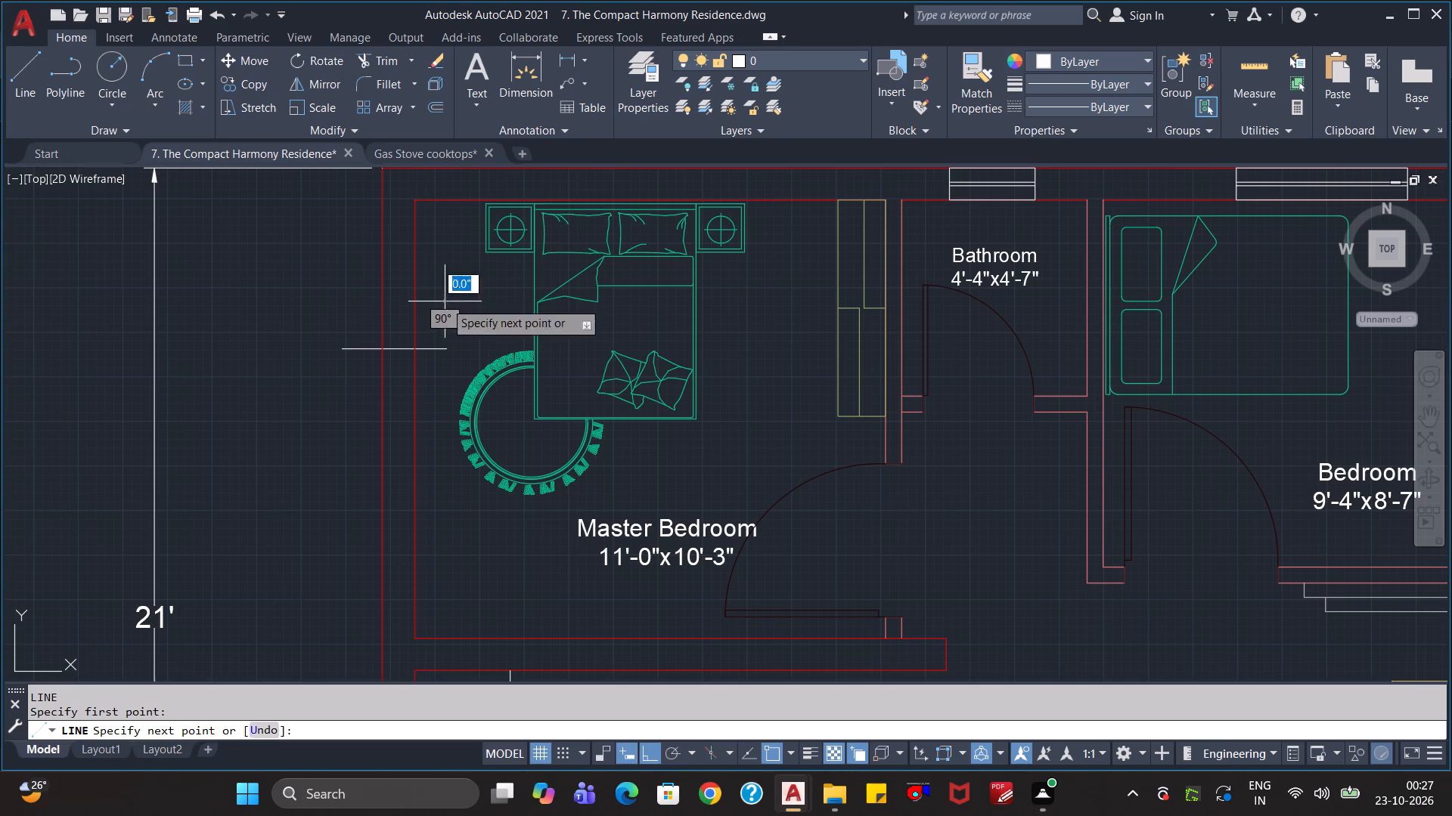
click(343, 298)
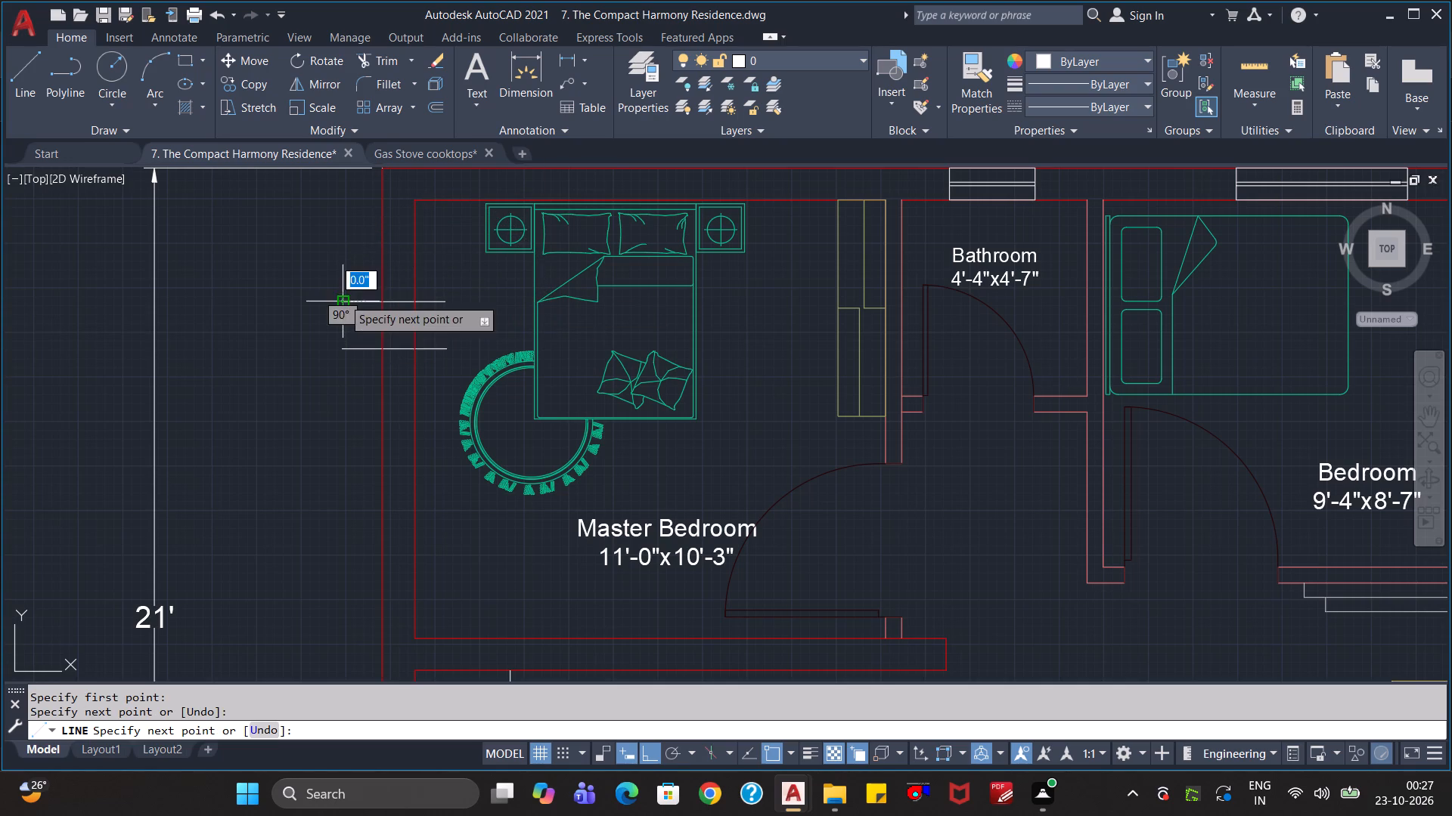
key(Escape)
key(Escape)
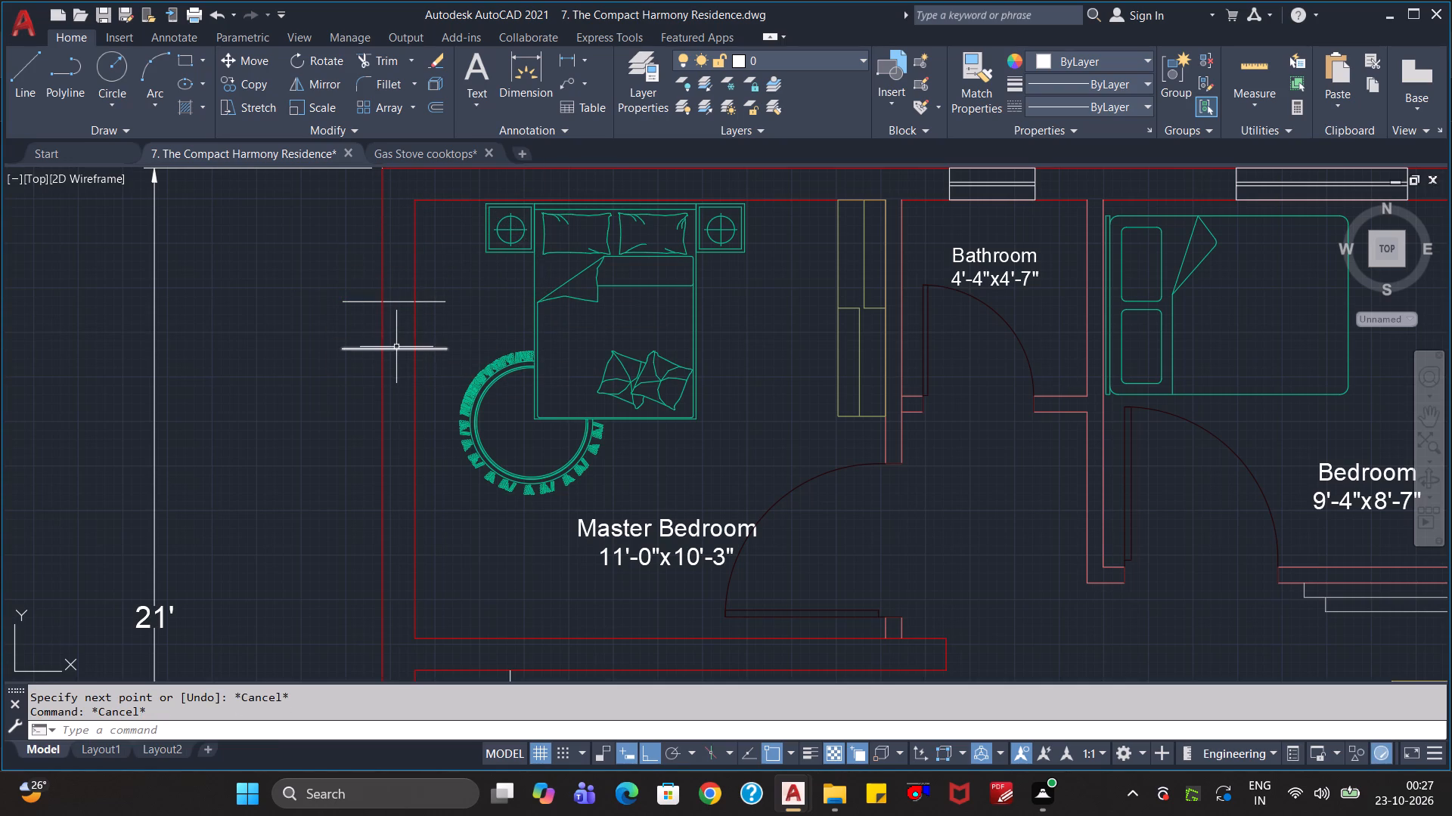
Erase the lower of the two guide lines crossing the Master Bedroom's outer wall.
click(396, 347)
key(Delete)
Measure the size of the longest spare vertical window outside the plan, beyond the 21' dimension.
scroll(409, 415, down, 1)
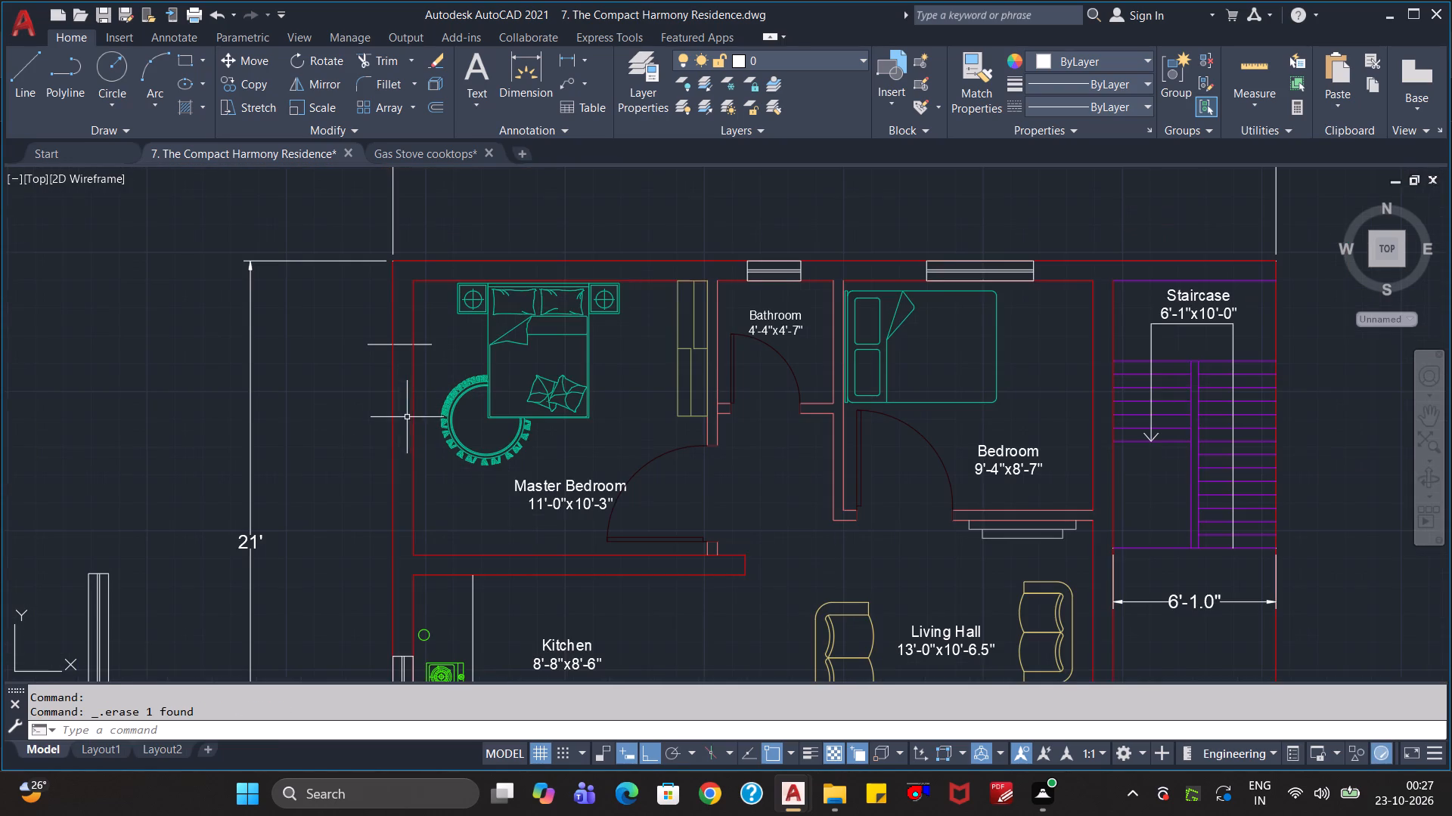
click(88, 588)
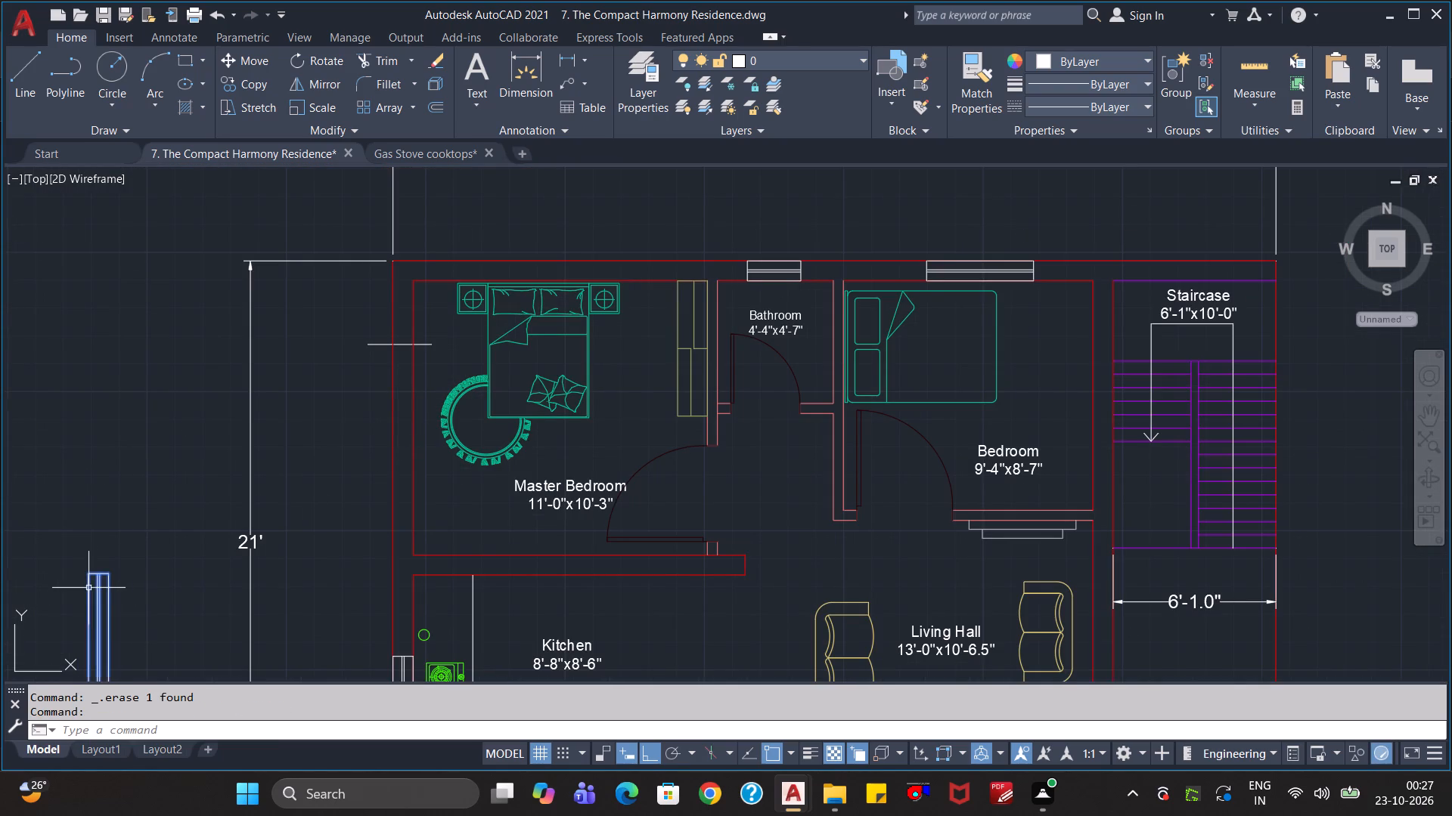
click(1233, 76)
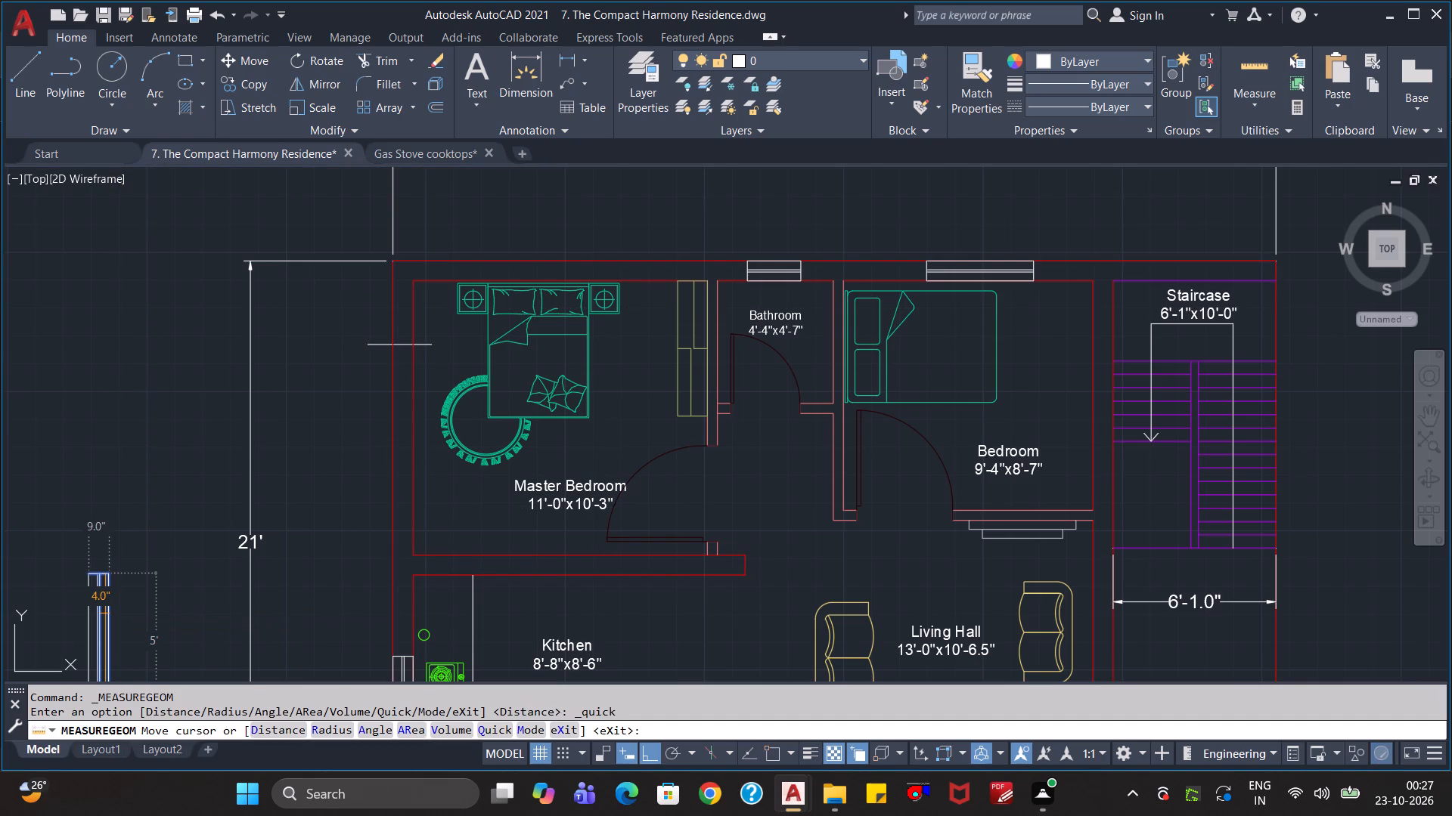
key(Escape)
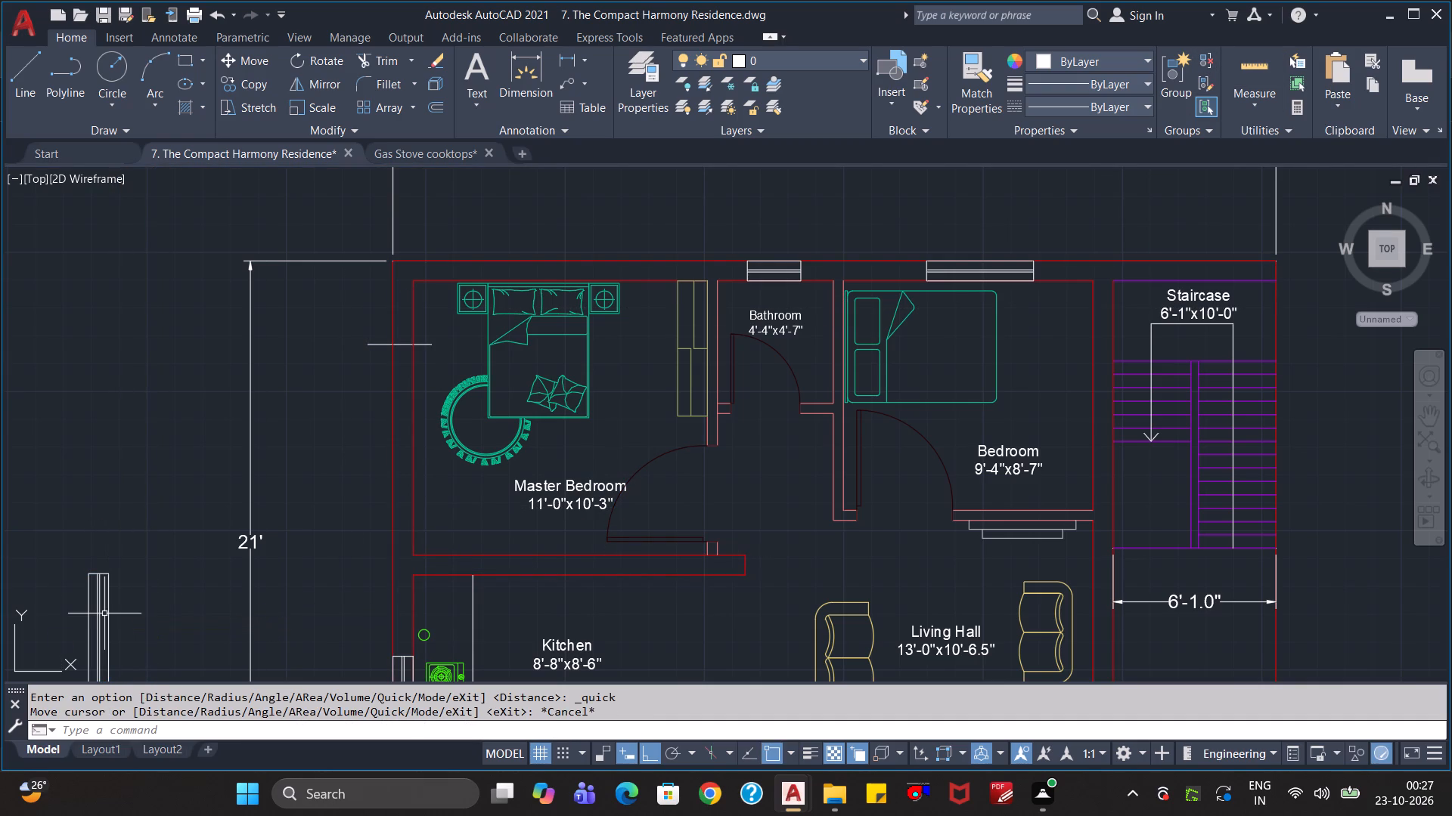
key(Escape)
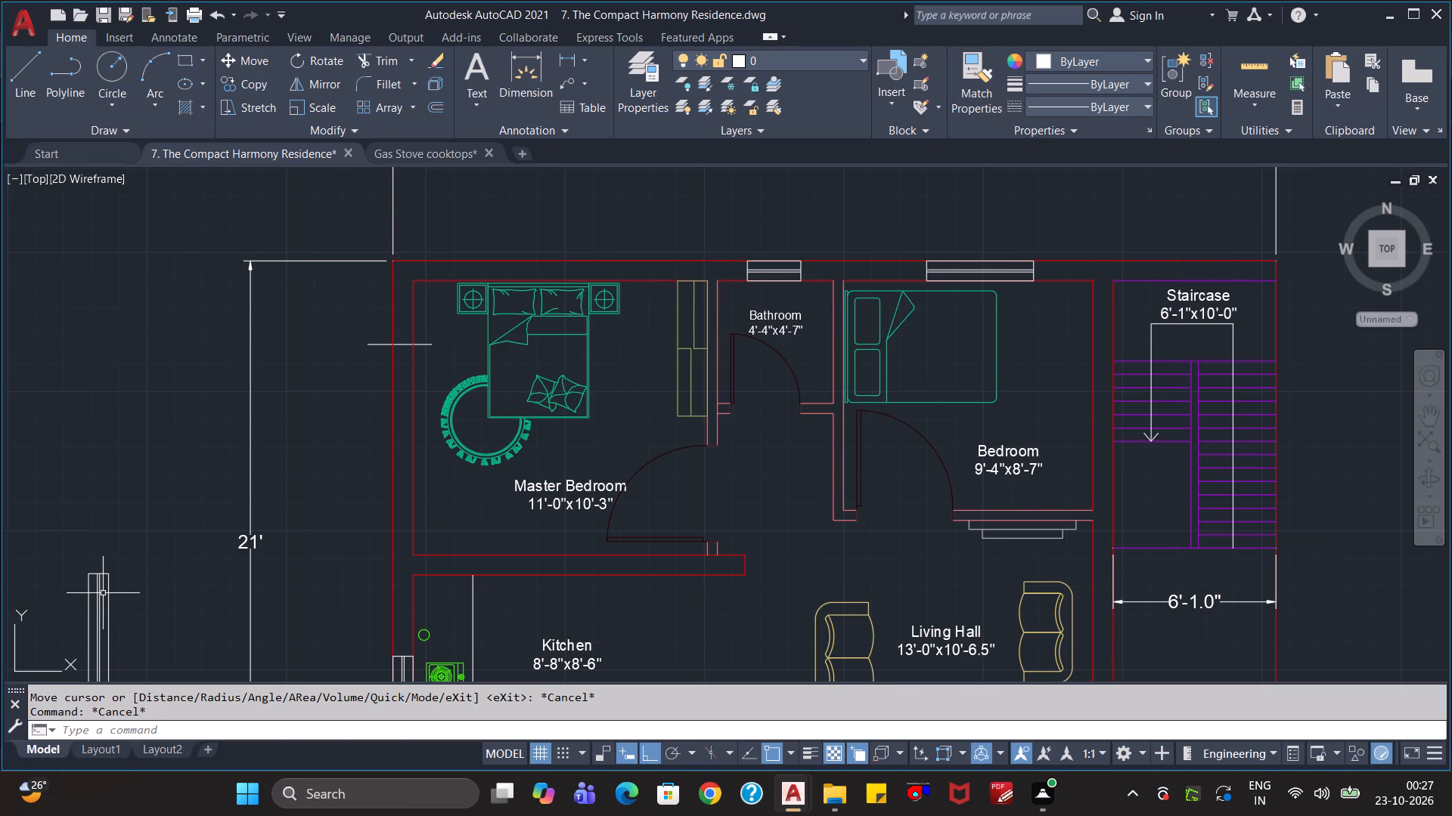
Move the longest spare vertical window by its top corner into the Master Bedroom's outer wall, starting at the guide line.
click(103, 593)
click(86, 617)
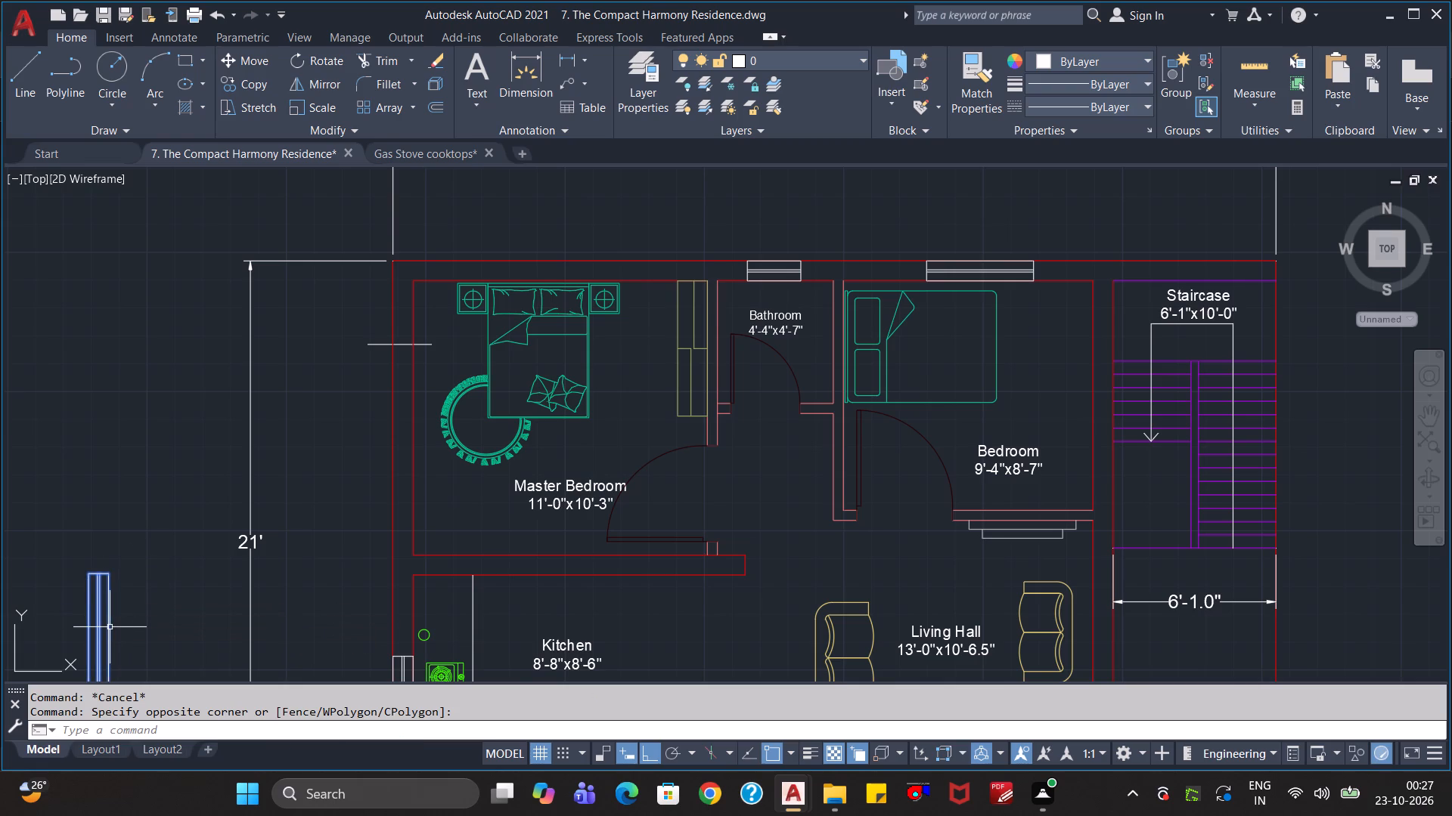
key(m)
key(Return)
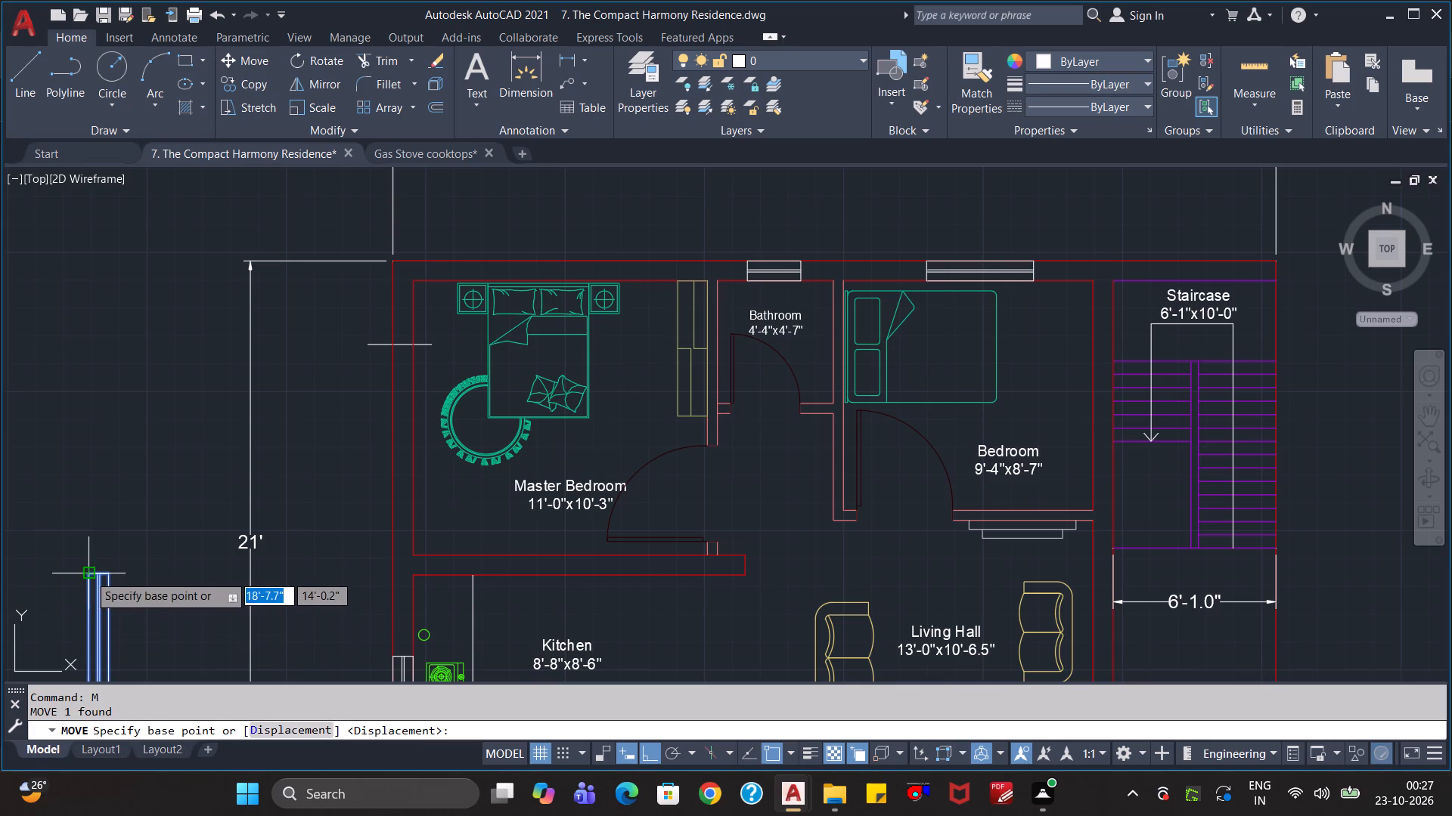
click(88, 574)
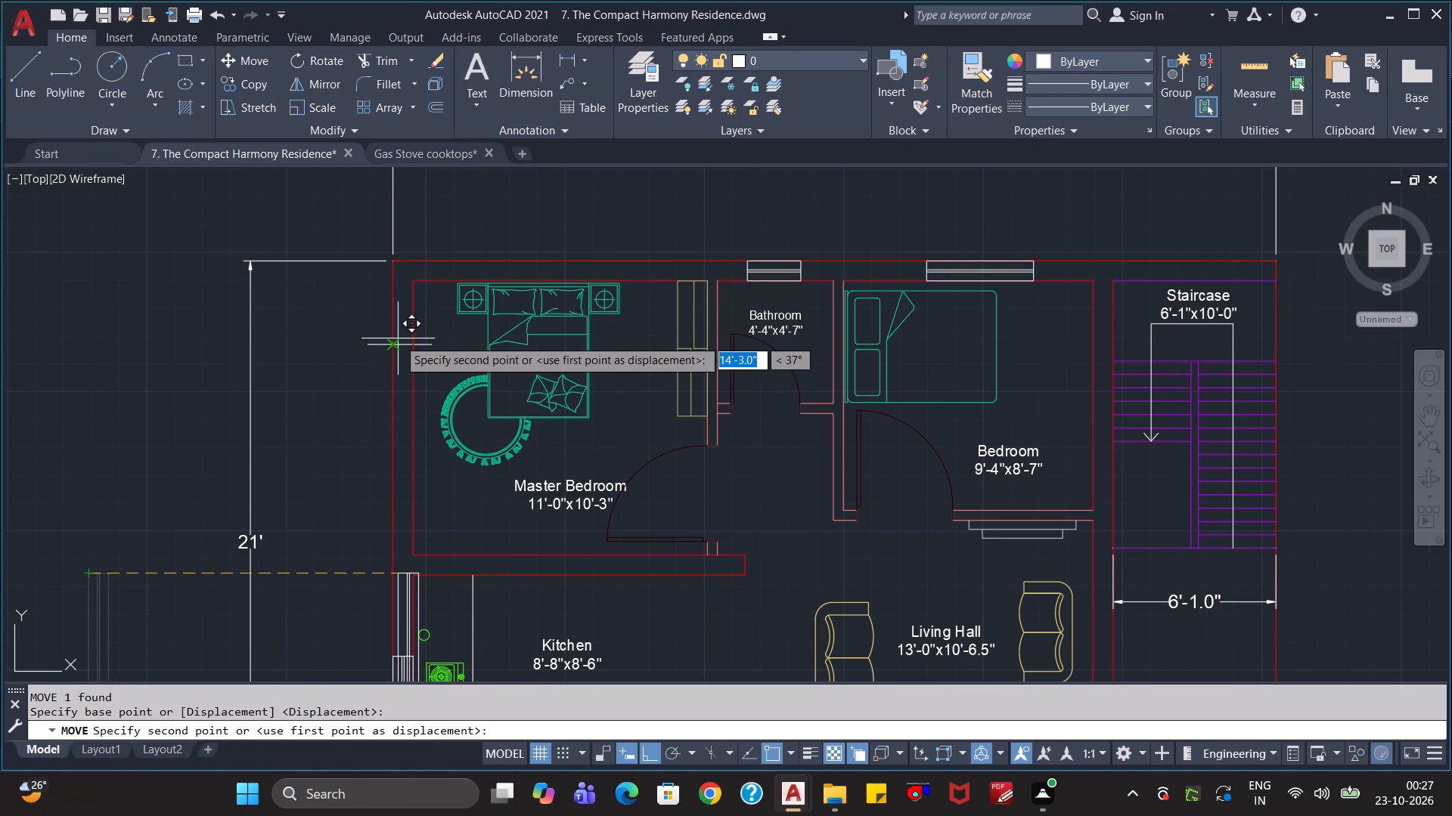
click(398, 338)
key(Escape)
key(Escape)
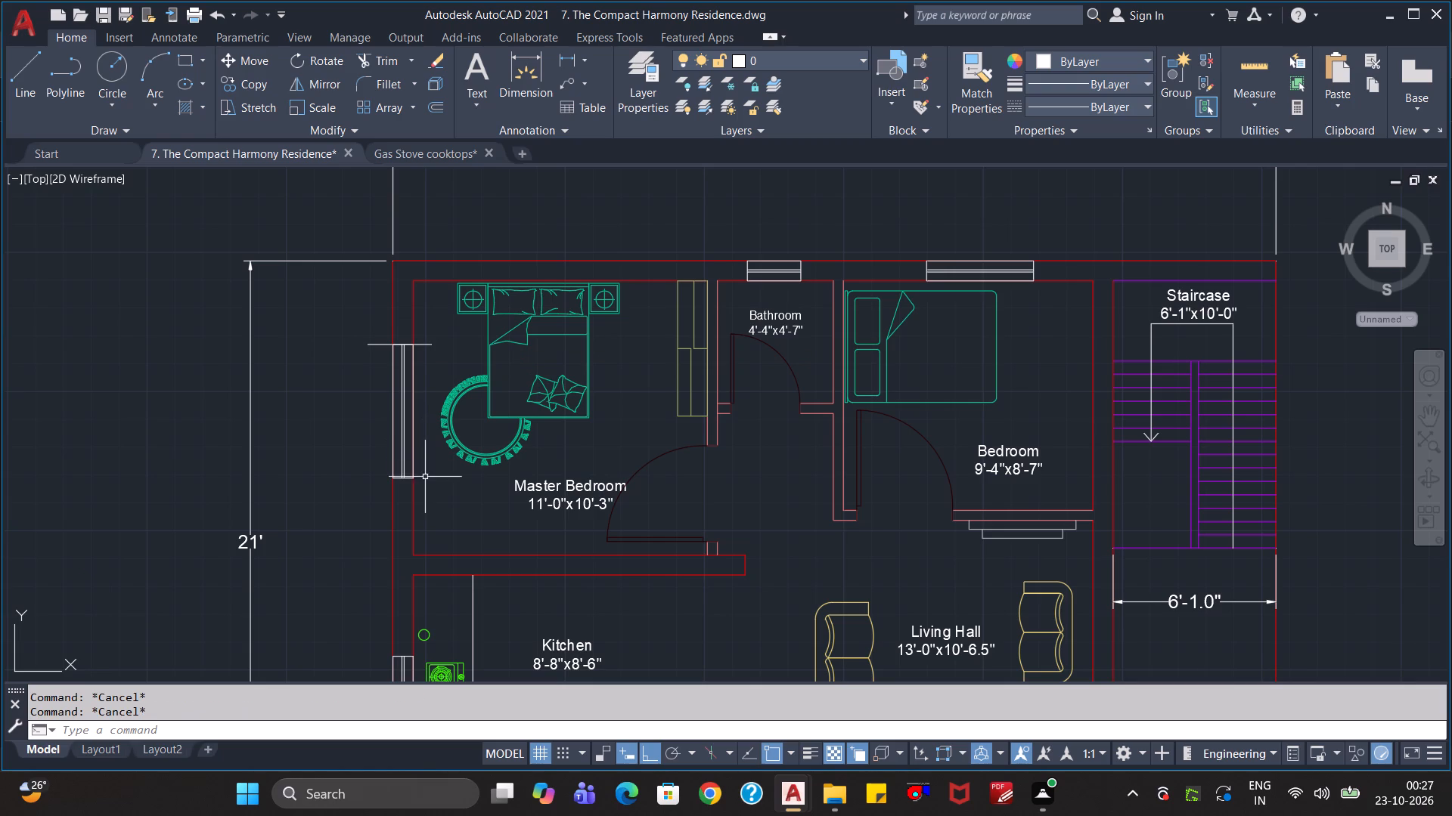
key(Escape)
Erase the guide line at the top end of the Master Bedroom's side window.
click(427, 344)
key(Delete)
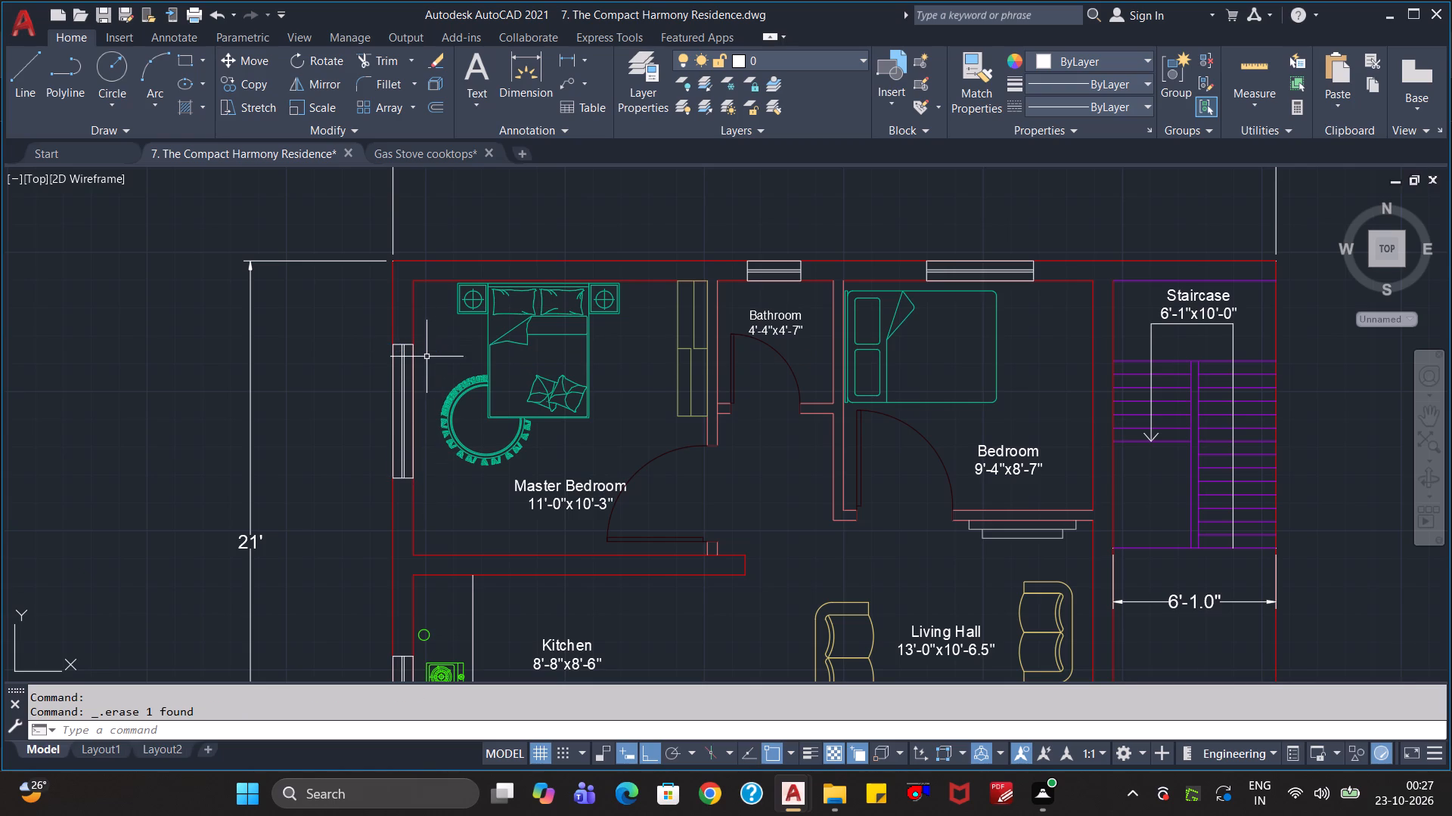
Measure the length of the longer of the two remaining spare vertical windows beyond the 21' dimension.
scroll(430, 428, down, 1)
middle_drag(387, 576, 374, 450)
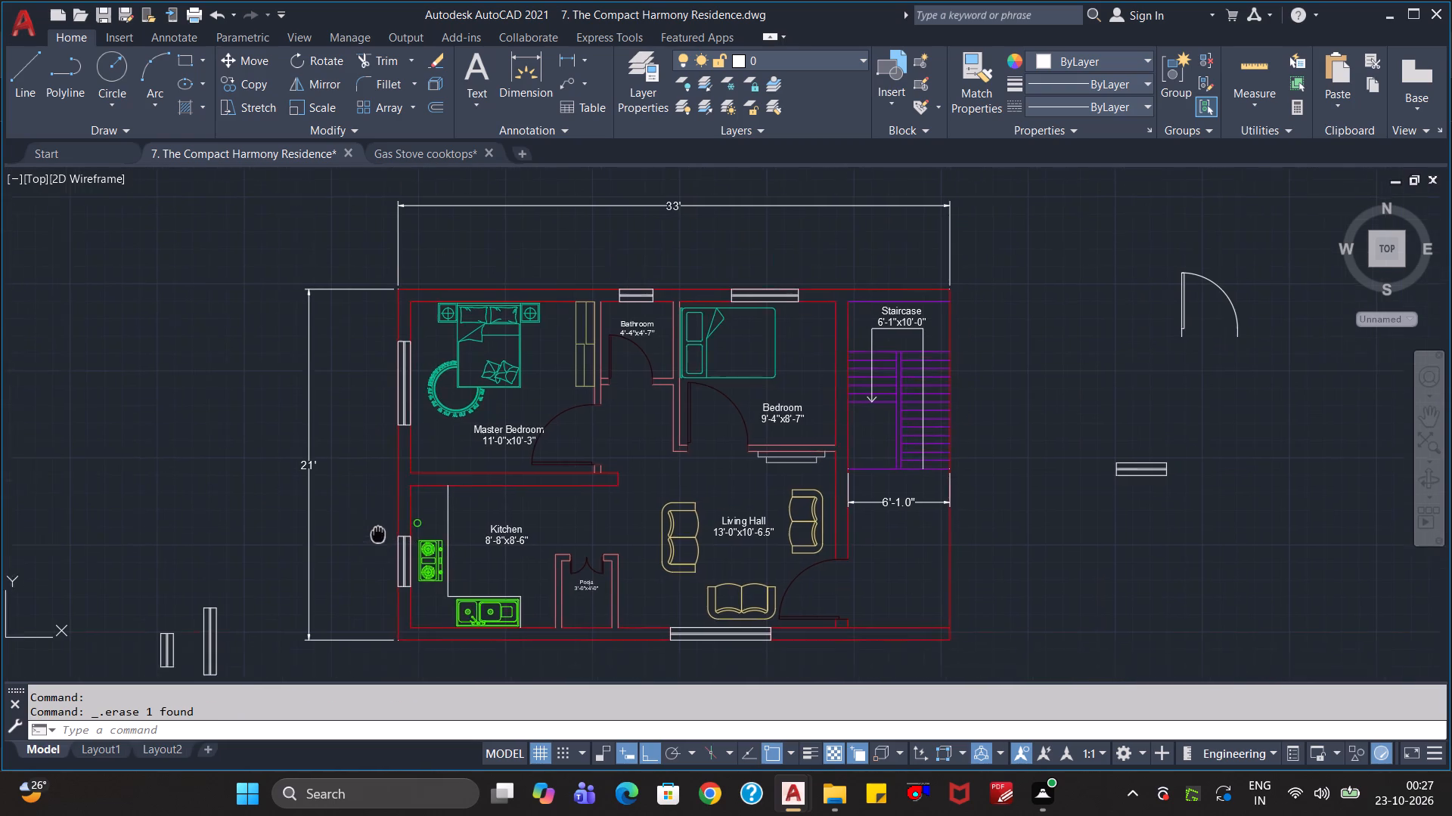
middle_drag(374, 450, 374, 436)
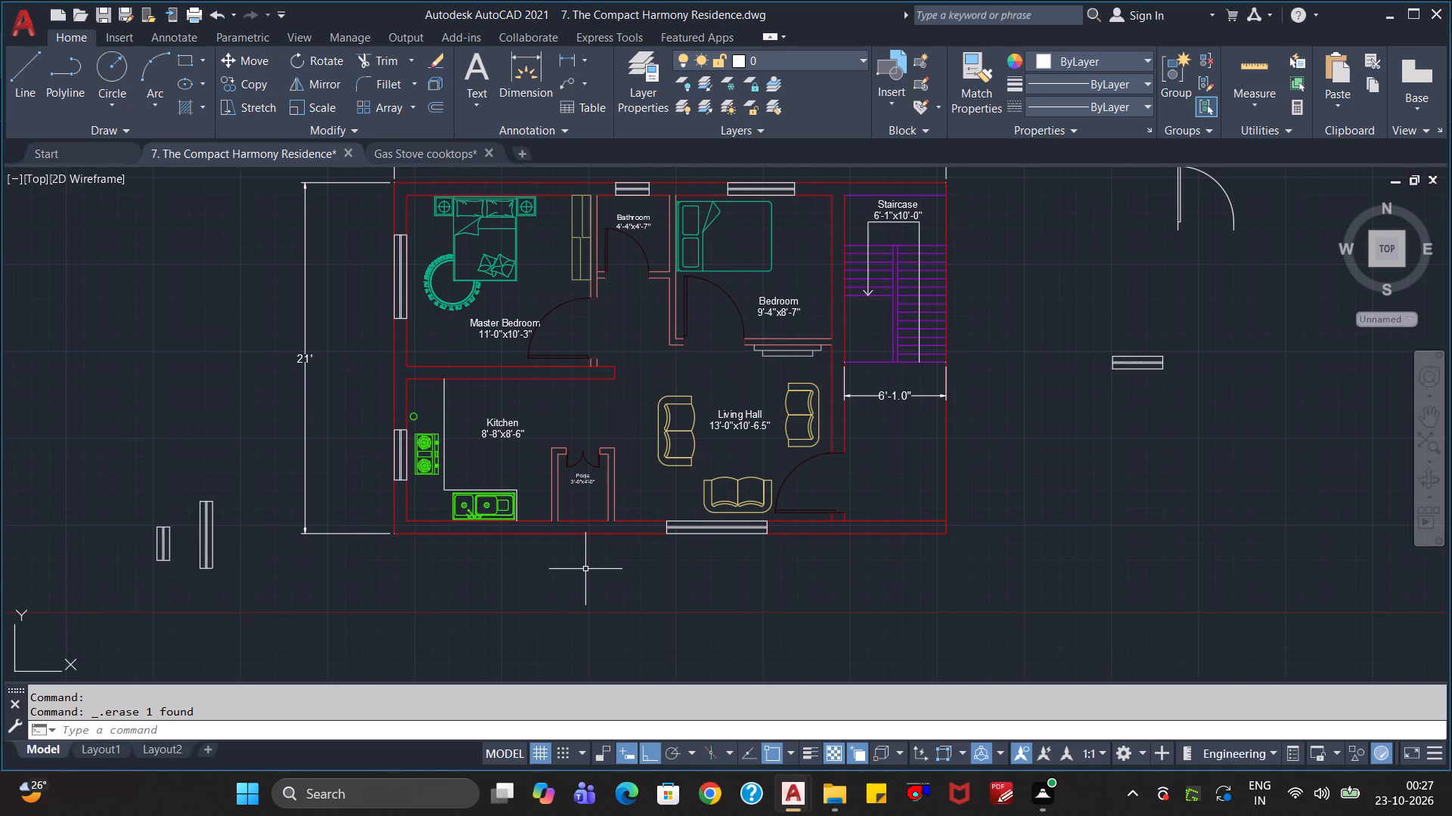
click(1253, 66)
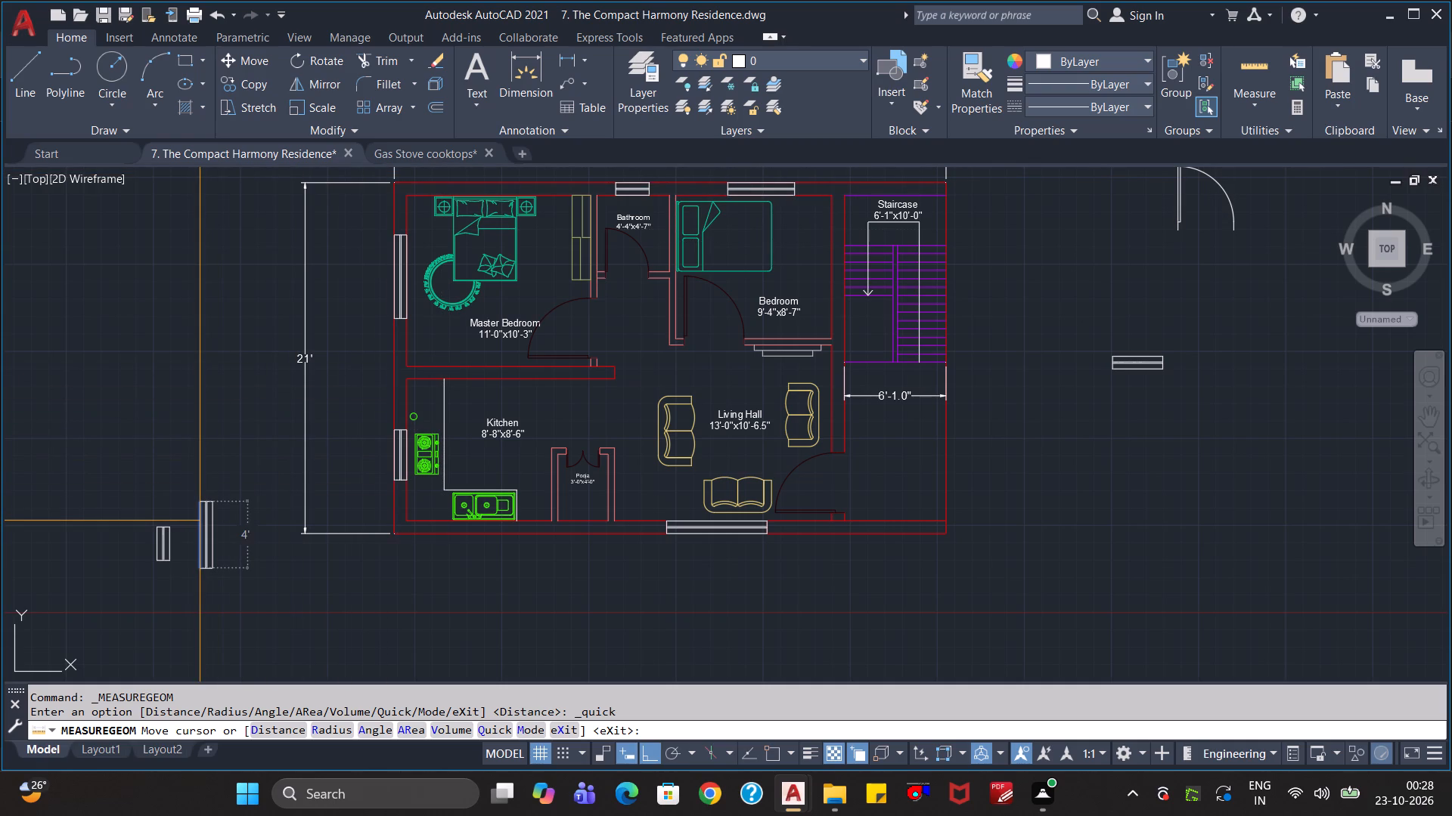
key(Escape)
key(Escape)
Erase both remaining spare vertical windows outside the plan beyond the 21' dimension.
click(206, 498)
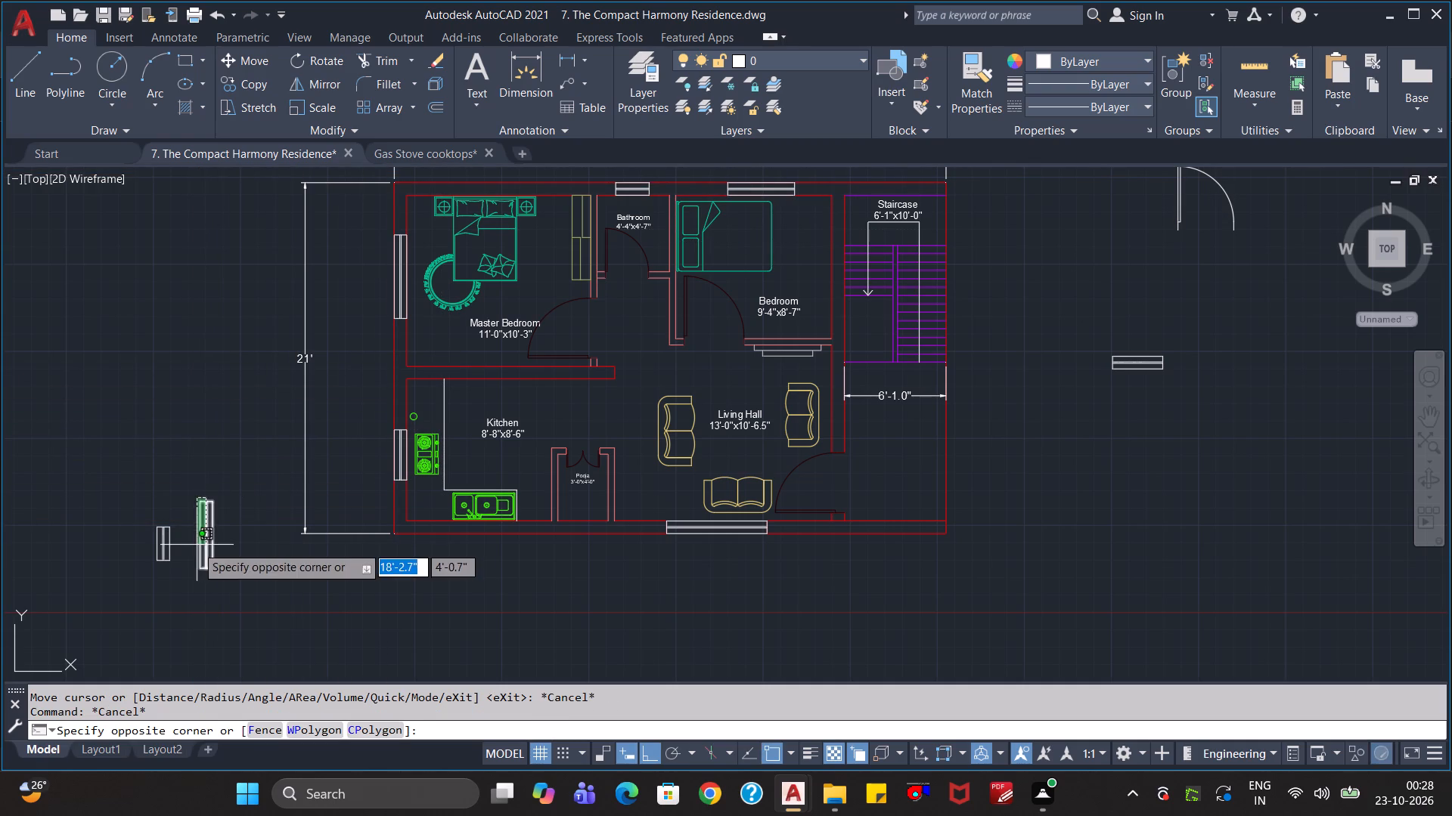
click(196, 546)
key(Delete)
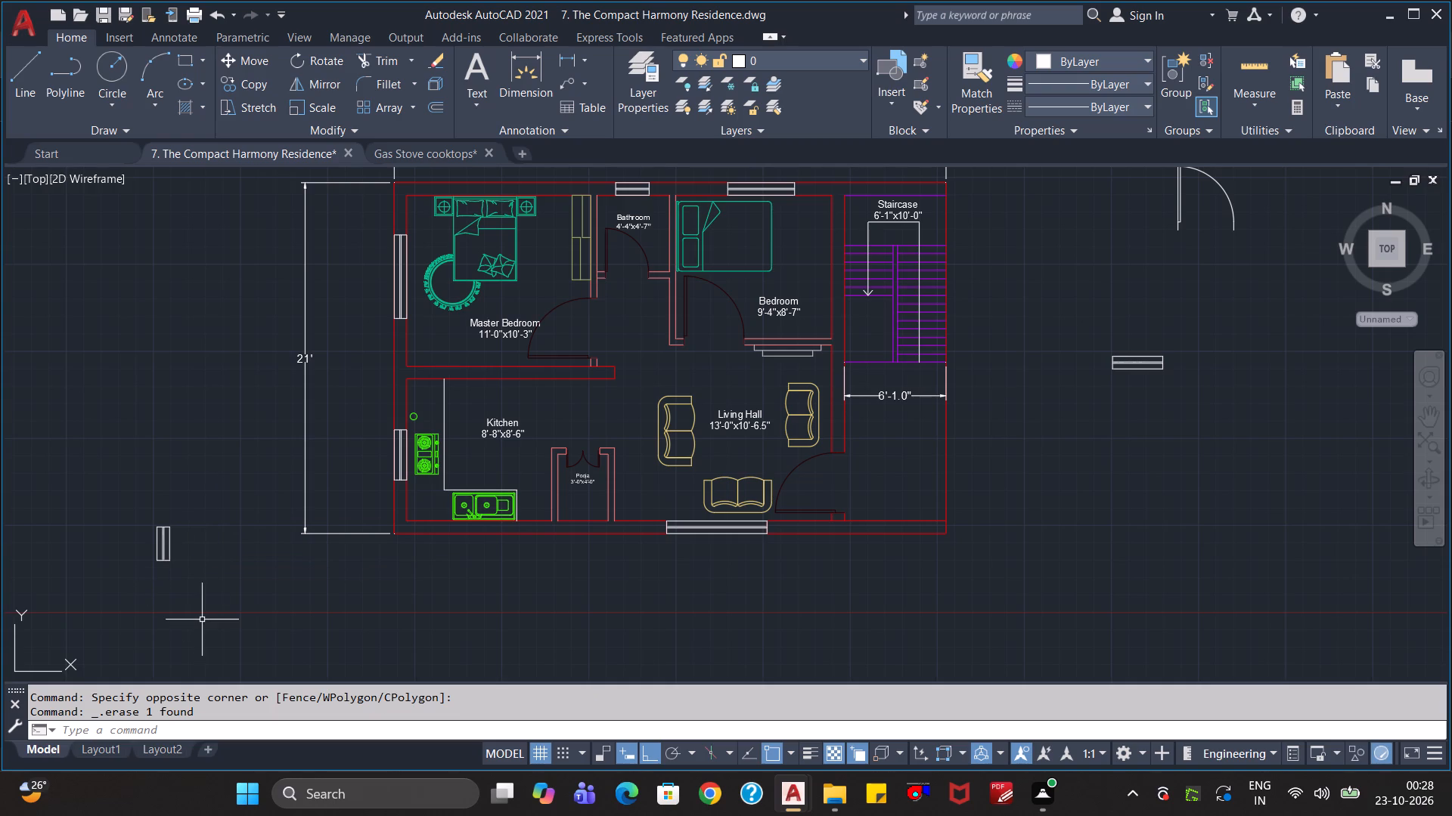
click(189, 574)
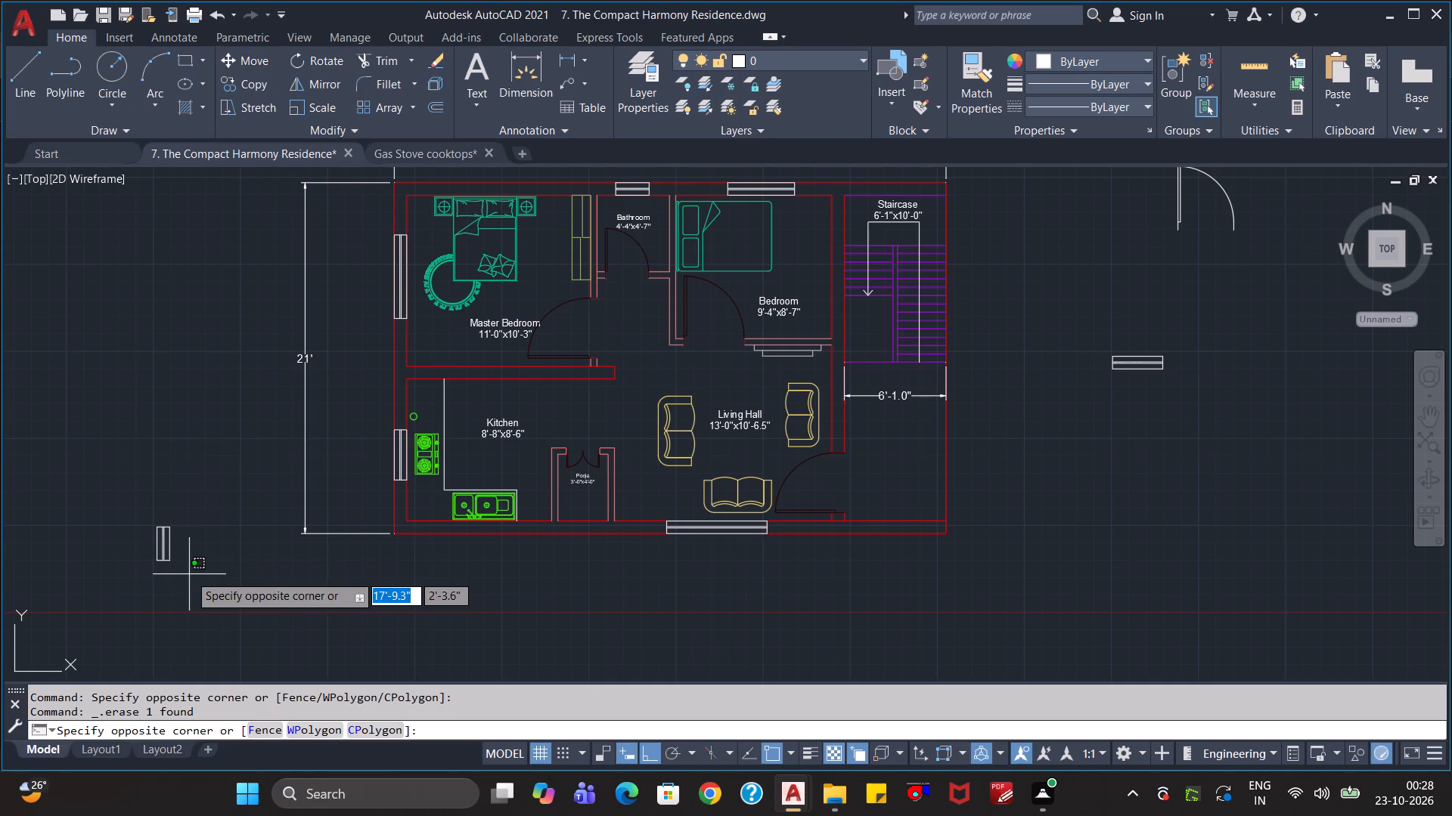
click(149, 530)
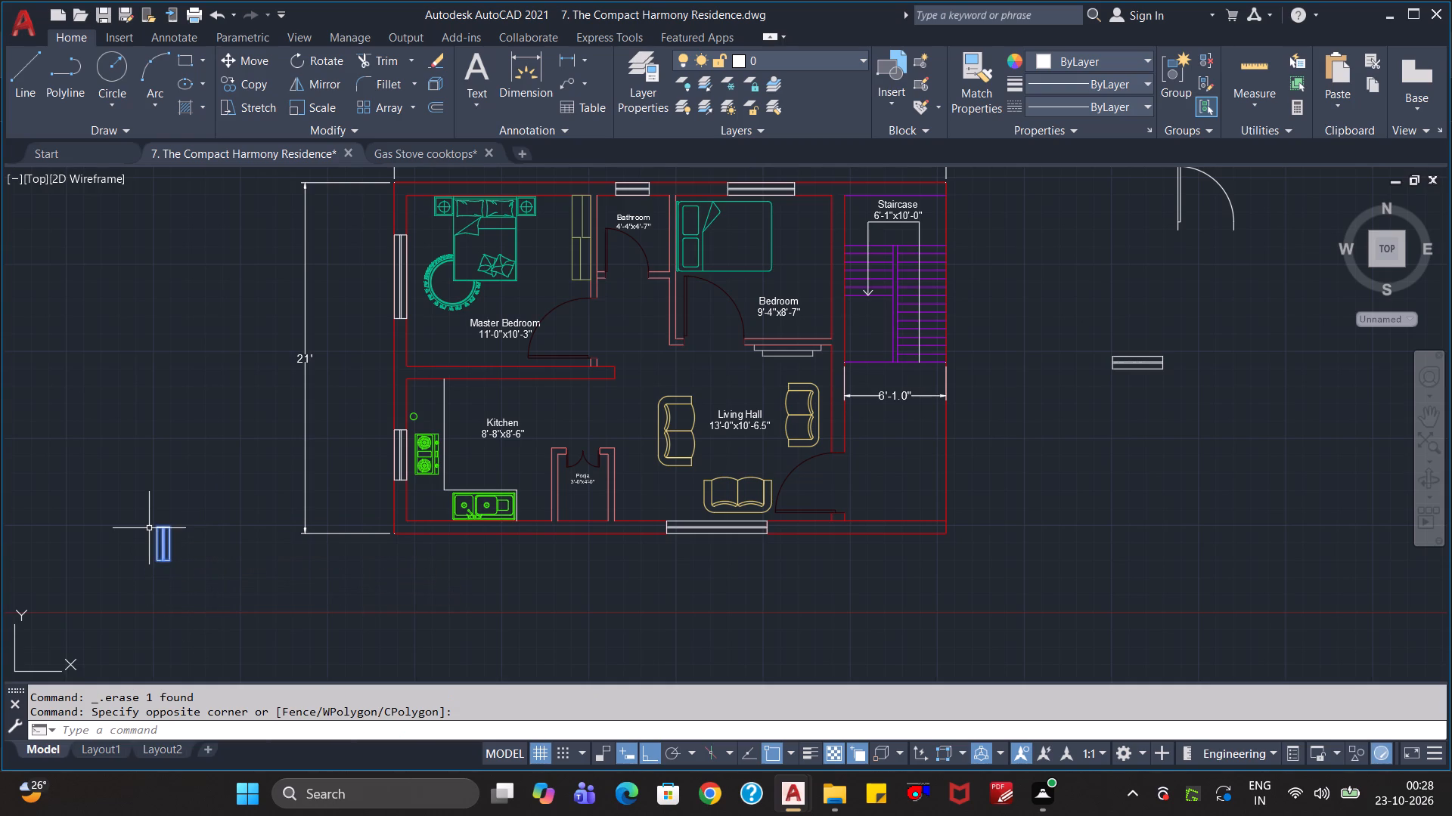
key(Delete)
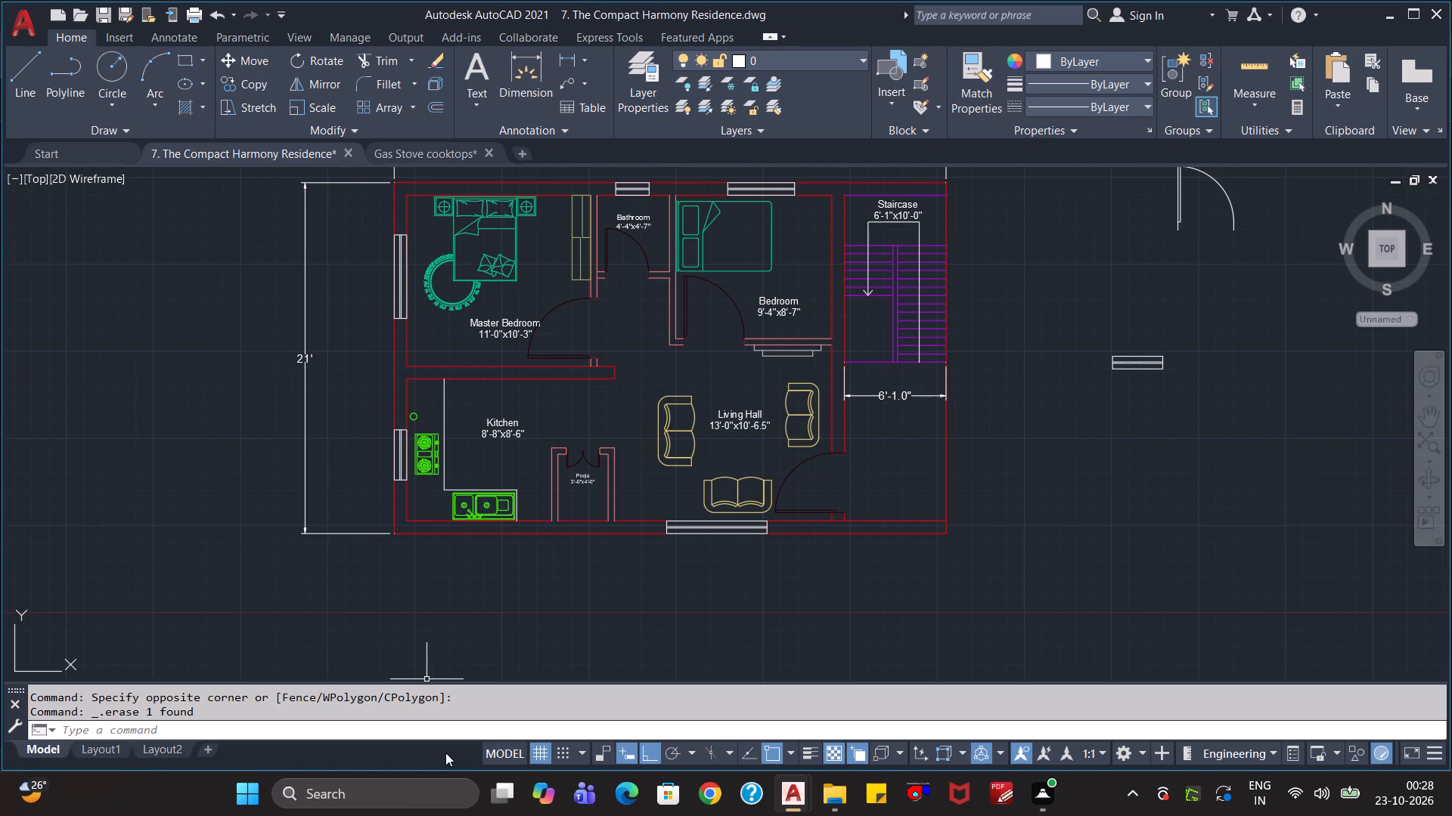
Measure the size of the window in the Bedroom's outer wall above the bed.
scroll(852, 513, up, 2)
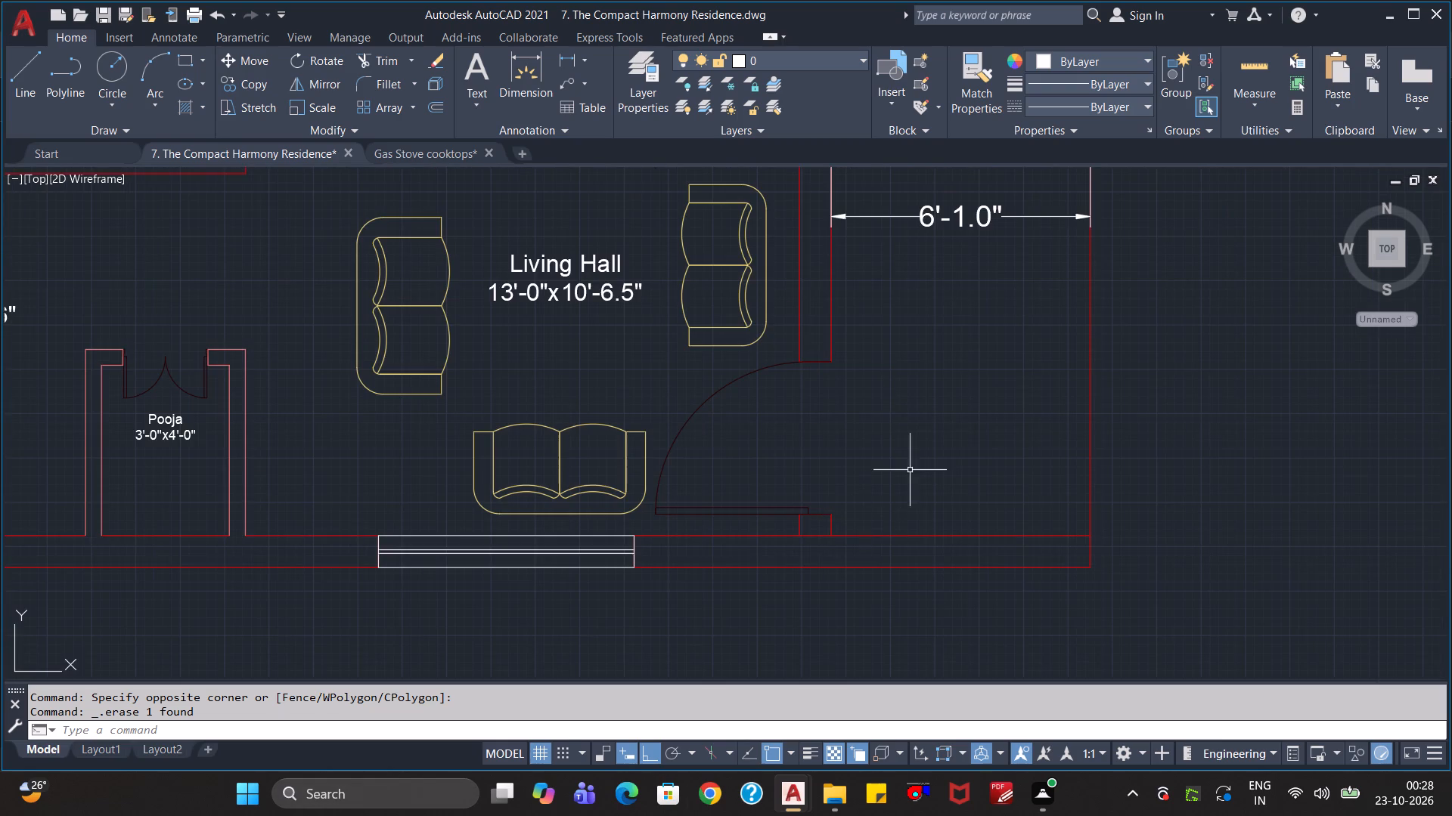
middle_drag(910, 470, 904, 722)
scroll(929, 620, down, 2)
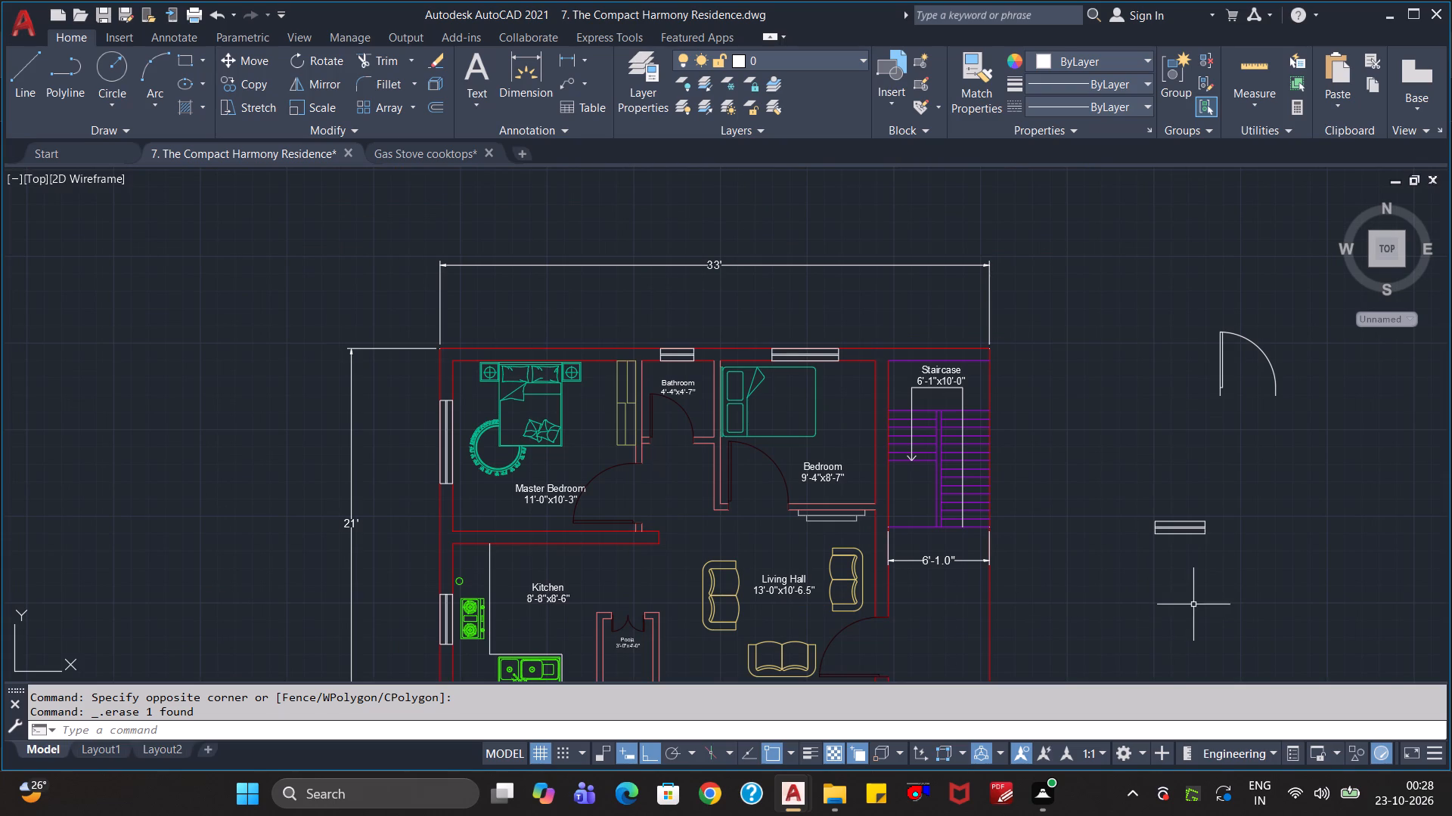
middle_drag(1194, 624, 1111, 501)
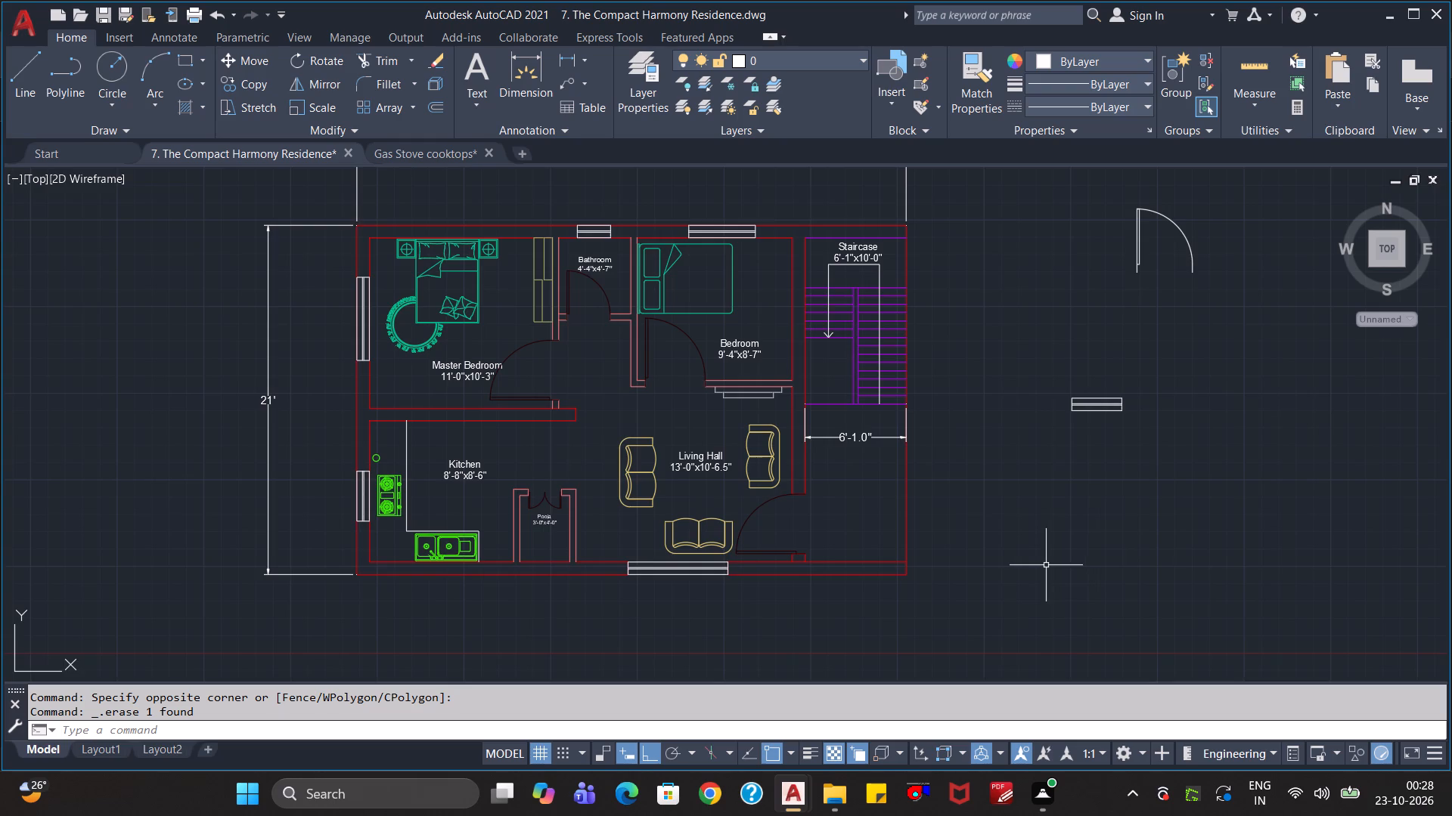
middle_drag(1031, 575, 1016, 682)
scroll(976, 609, up, 1)
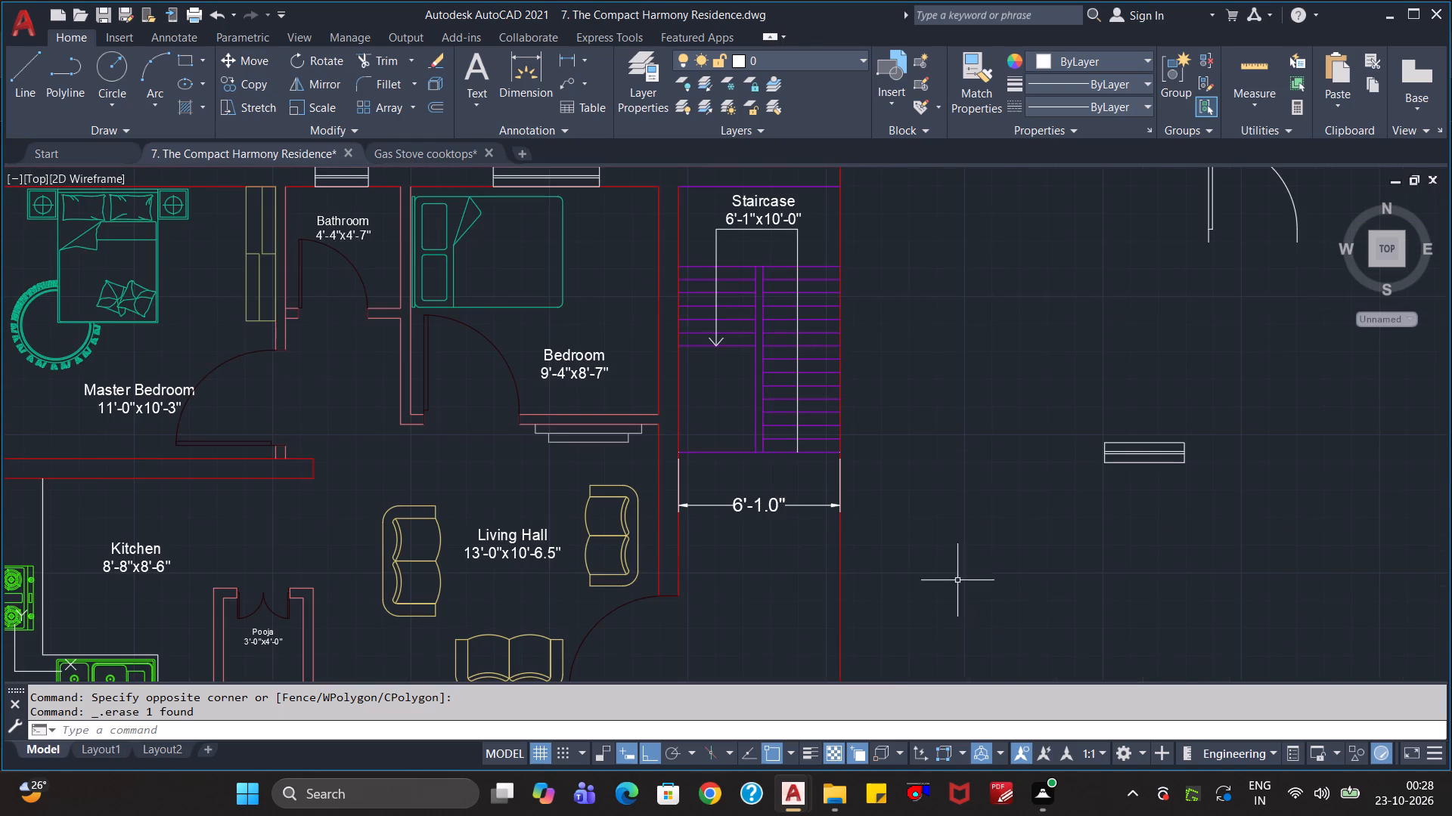
middle_drag(953, 560, 980, 607)
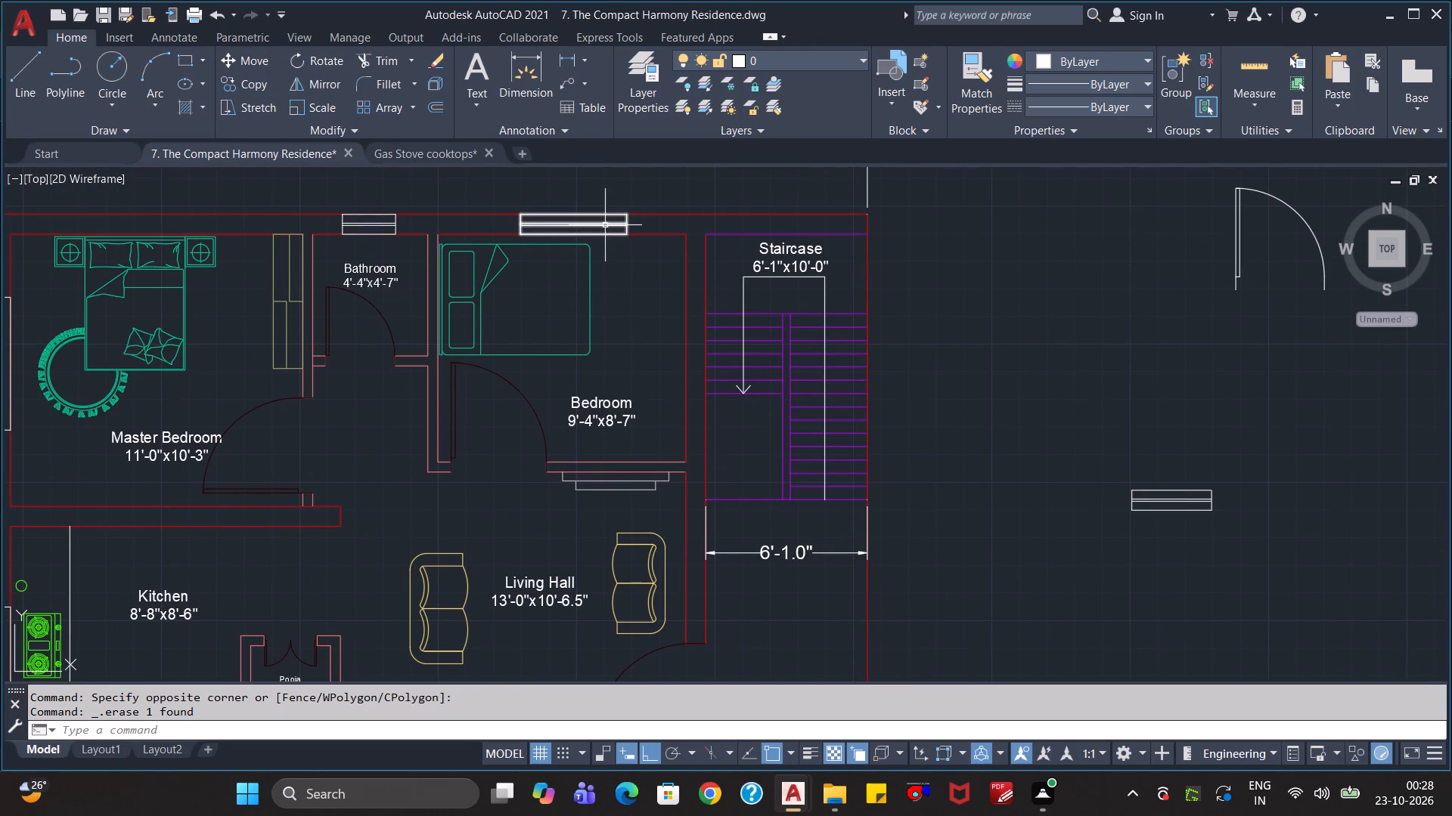
click(605, 225)
click(1238, 64)
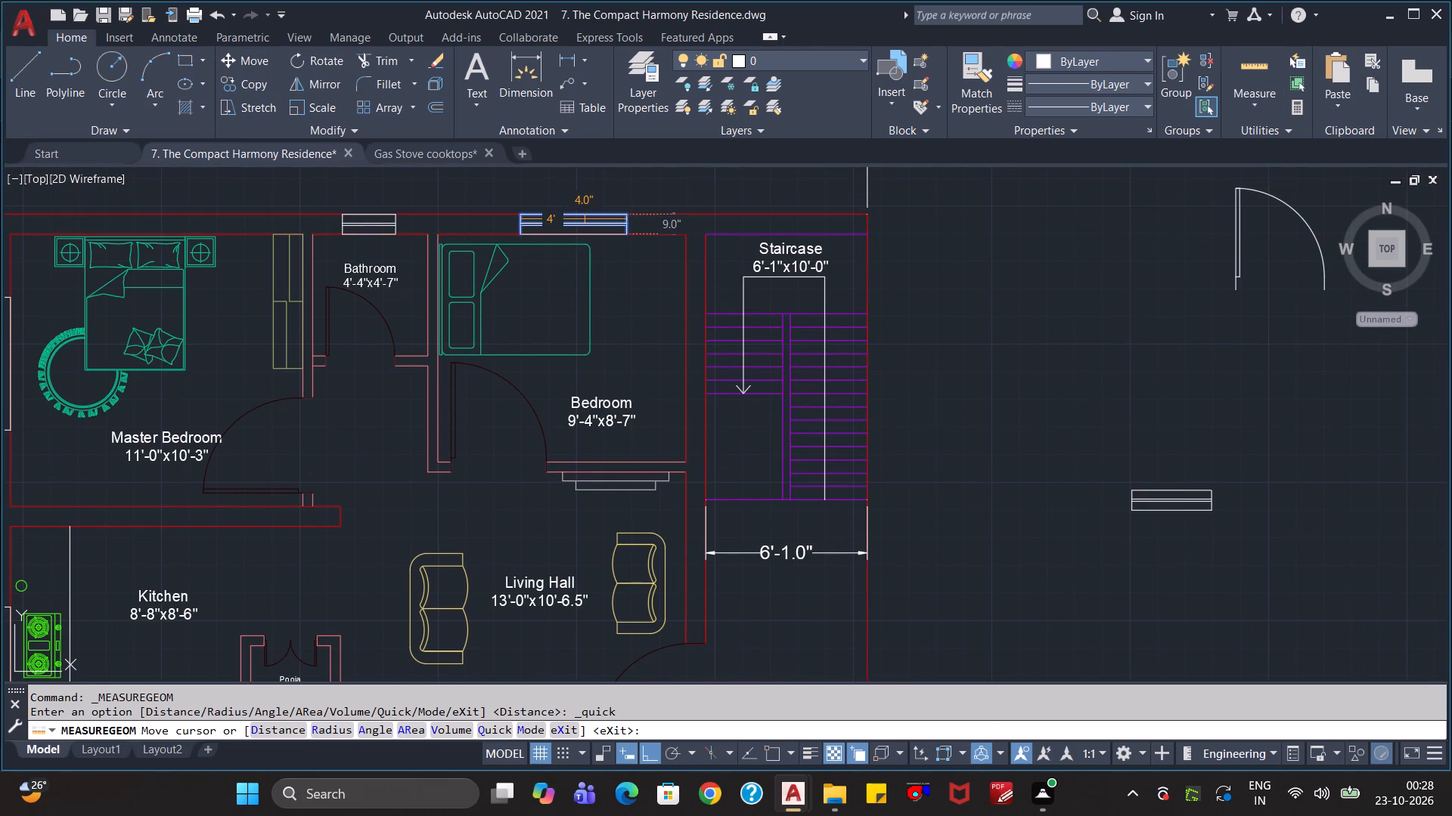
key(Escape)
key(Escape)
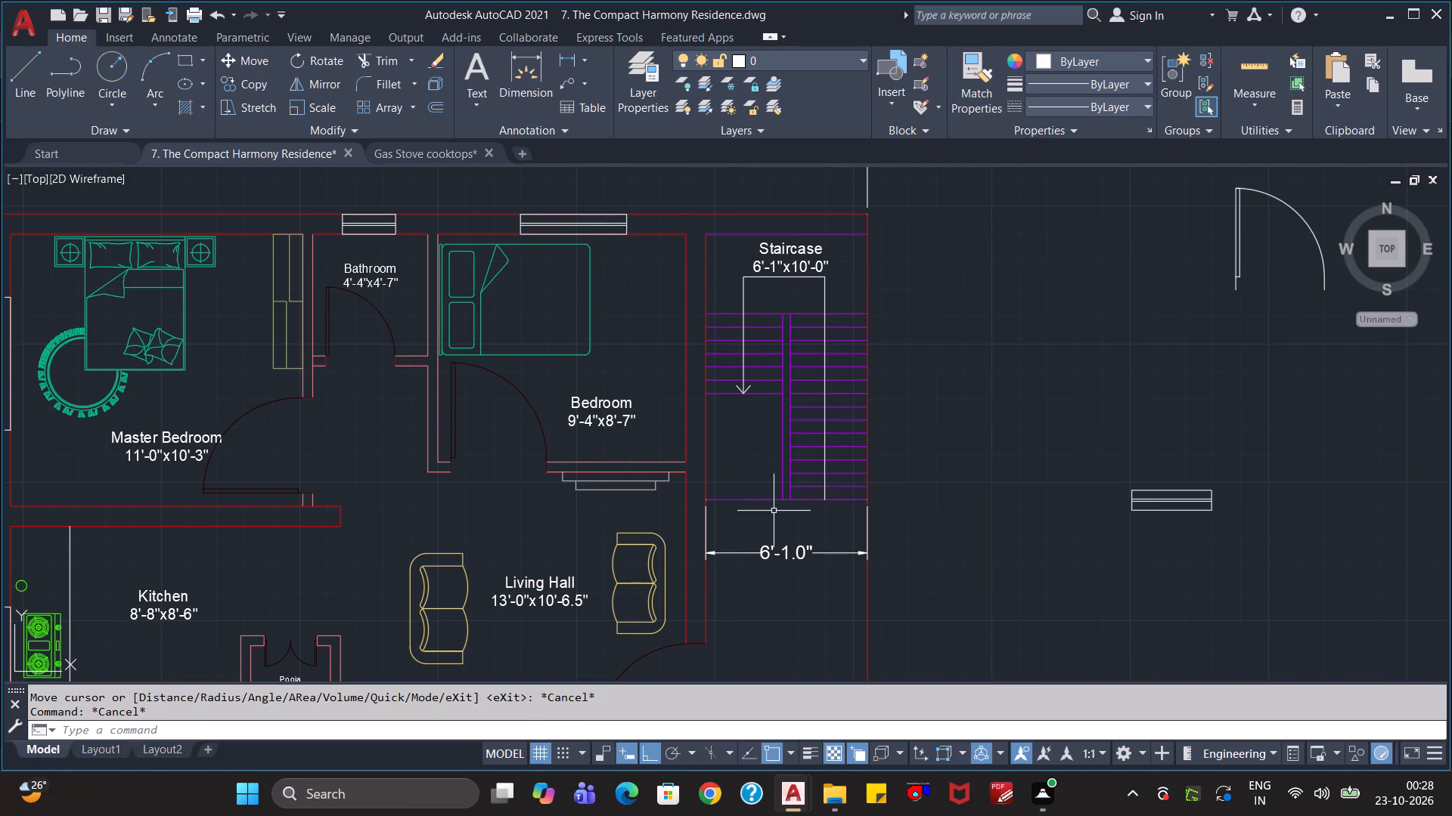
Draw a short horizontal guide line across the wall between the Living Hall and the stair passage, just below the staircase.
key(l)
key(Return)
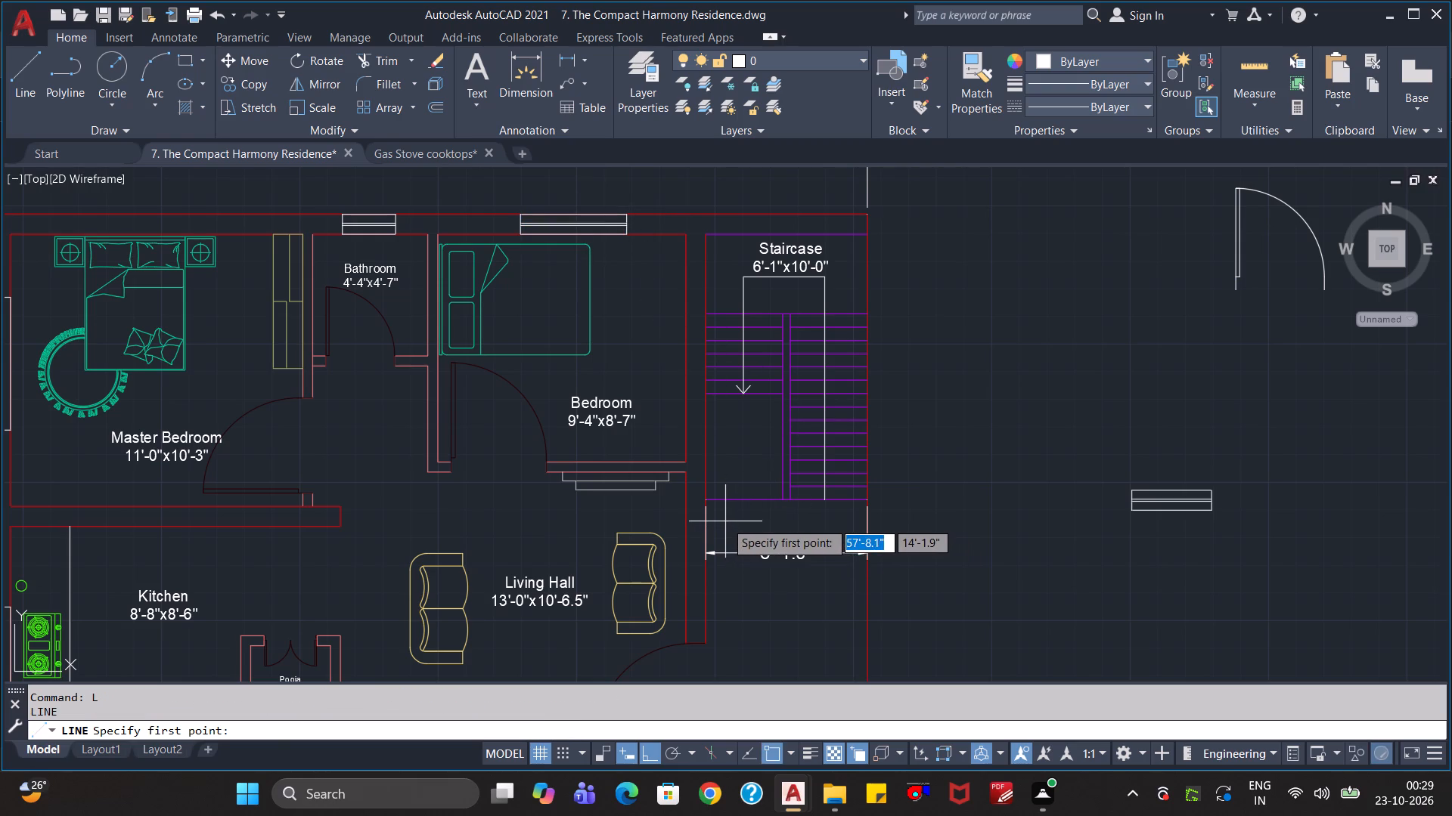
click(724, 523)
click(661, 523)
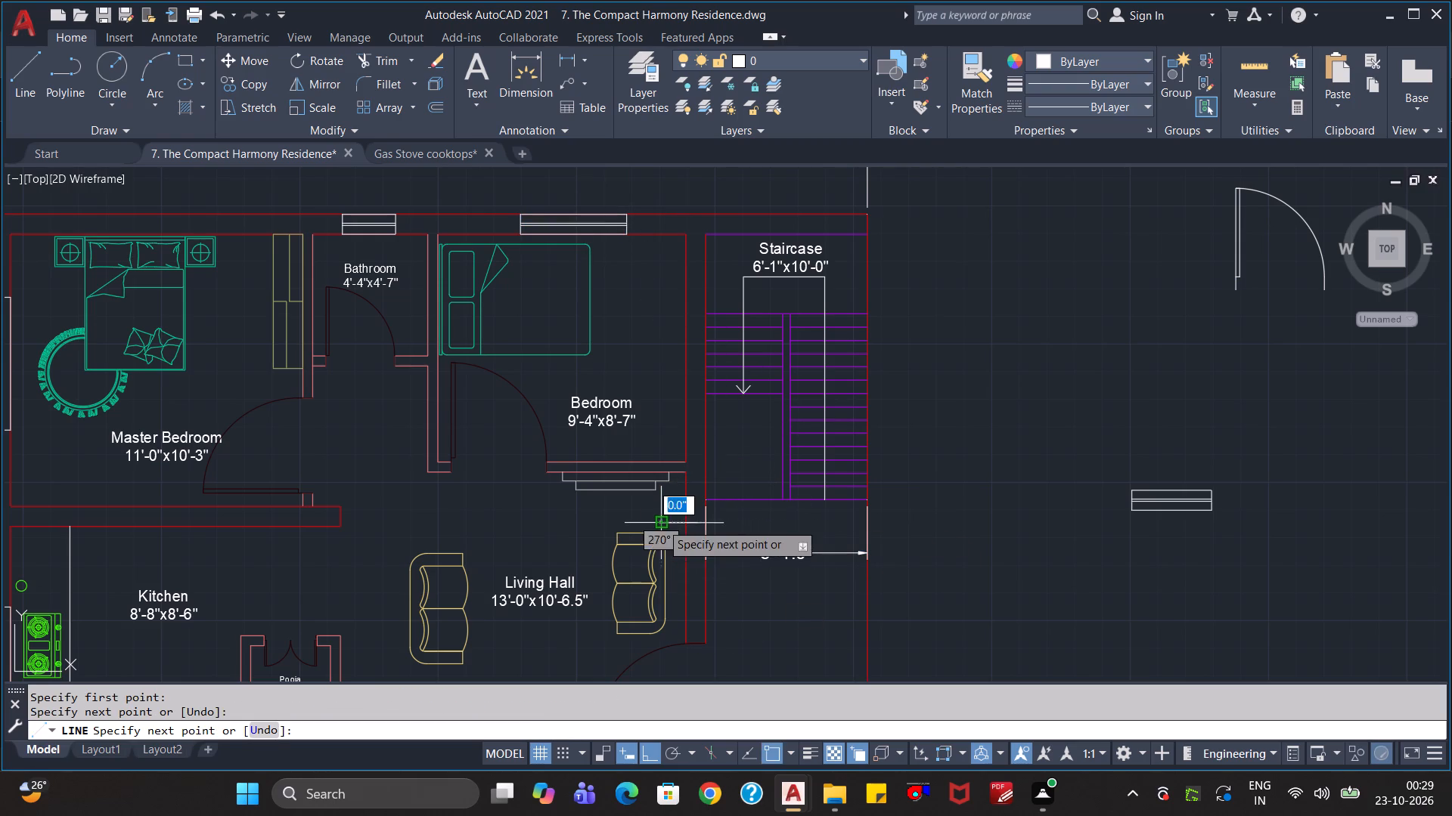
key(Escape)
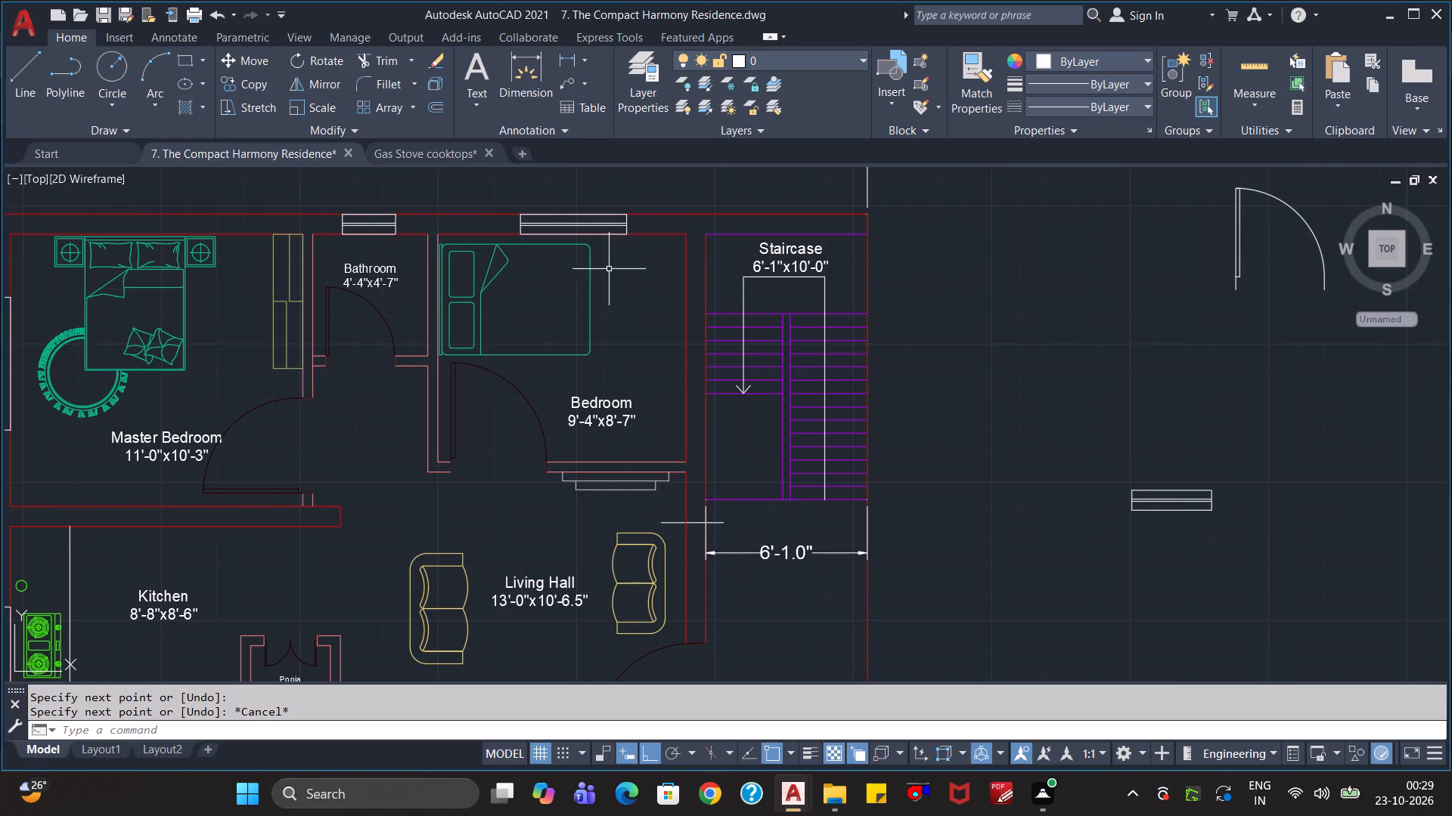
Copy the window above the Bedroom's bed horizontally to the empty area outside the plan beyond the staircase.
click(605, 233)
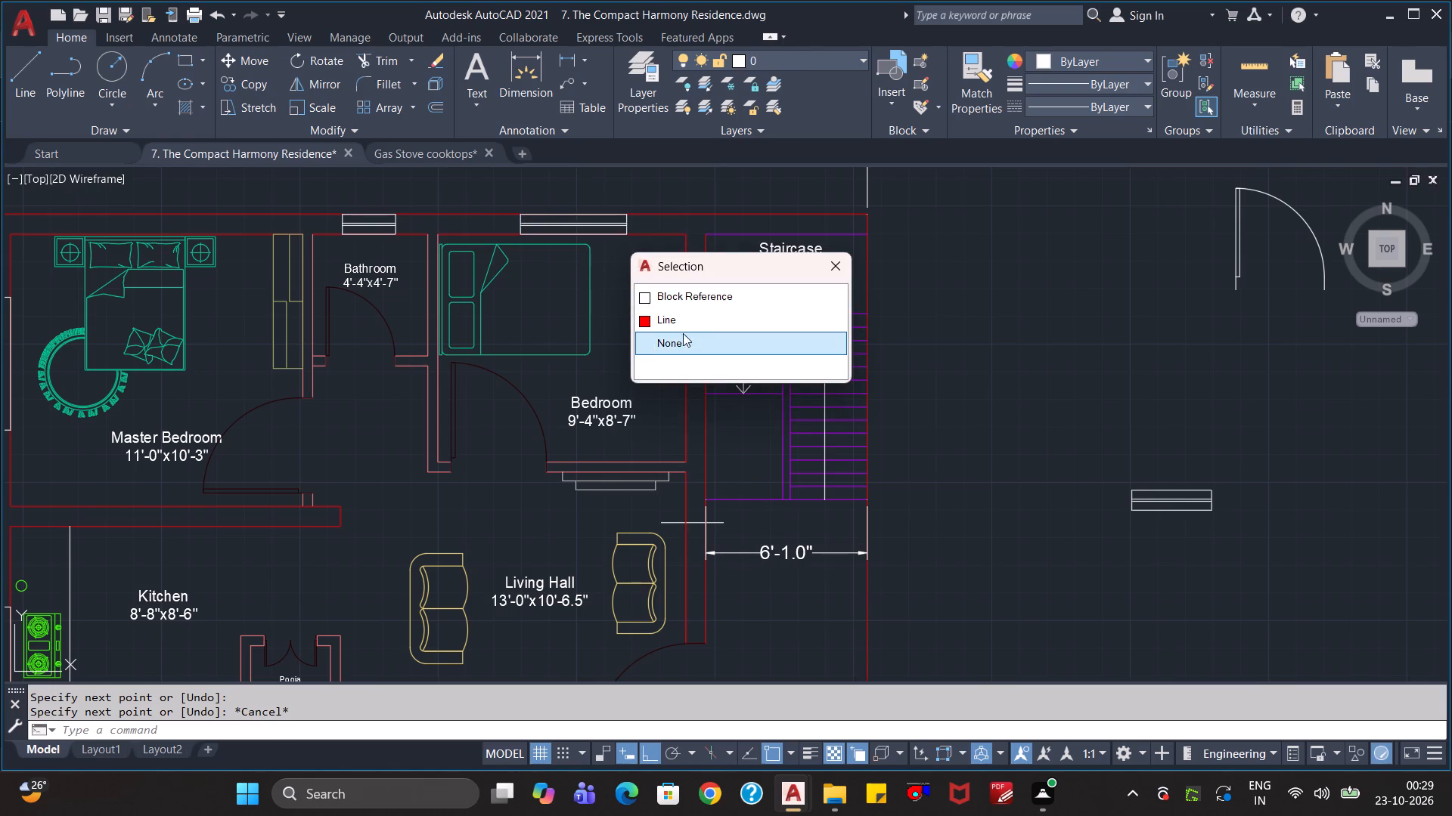
click(700, 299)
key(c)
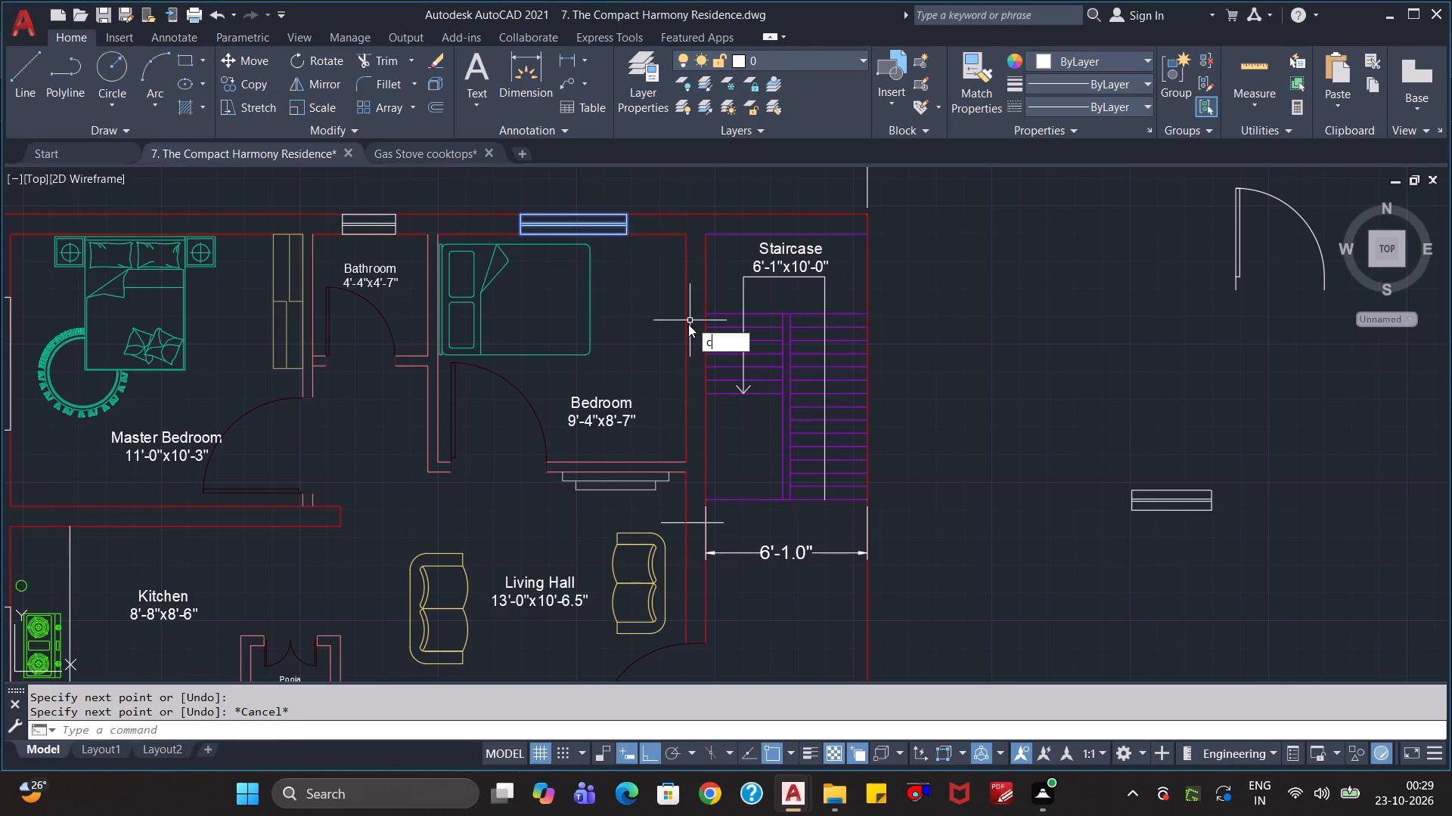
key(o)
key(Return)
click(610, 228)
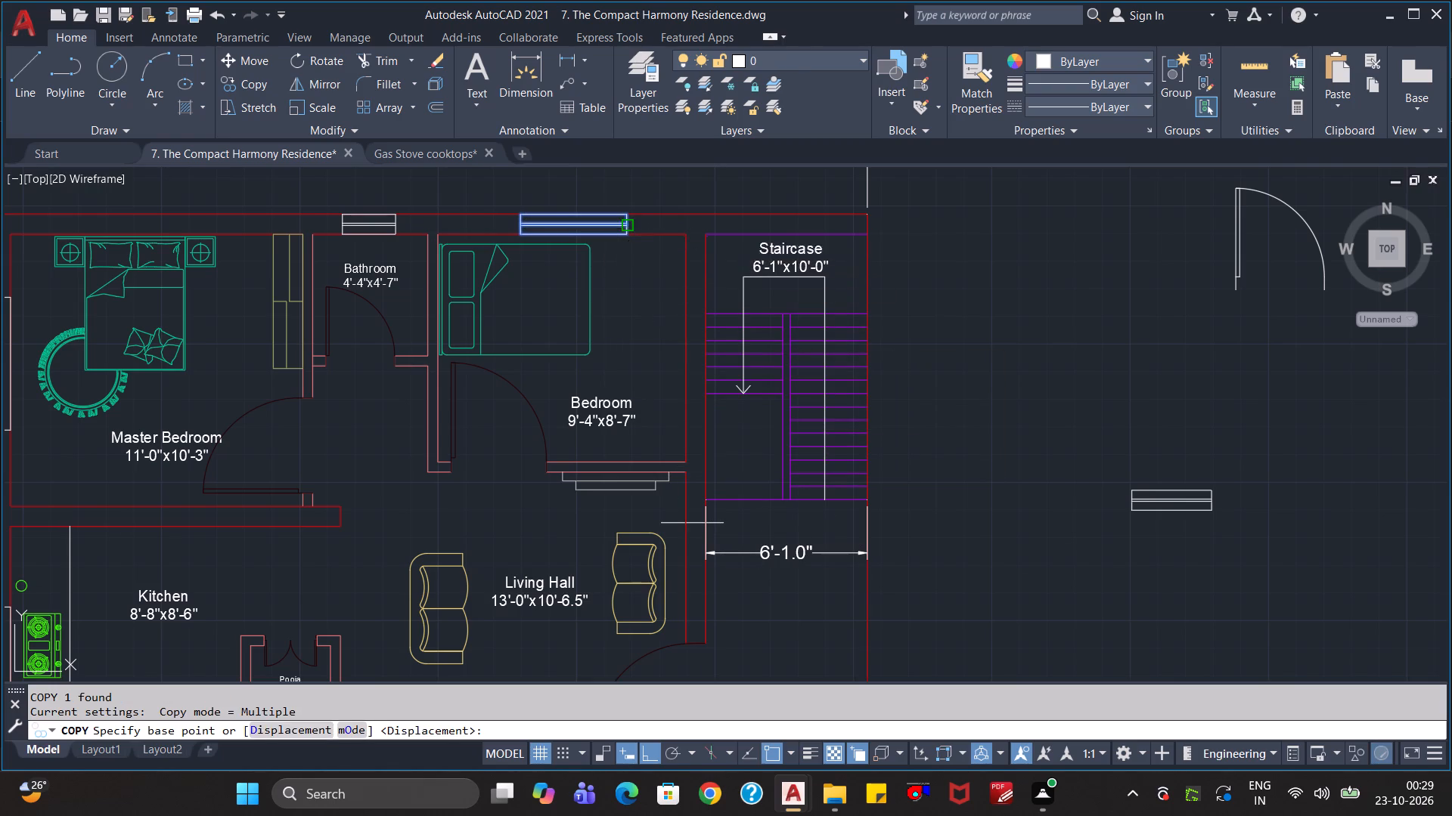
click(1071, 348)
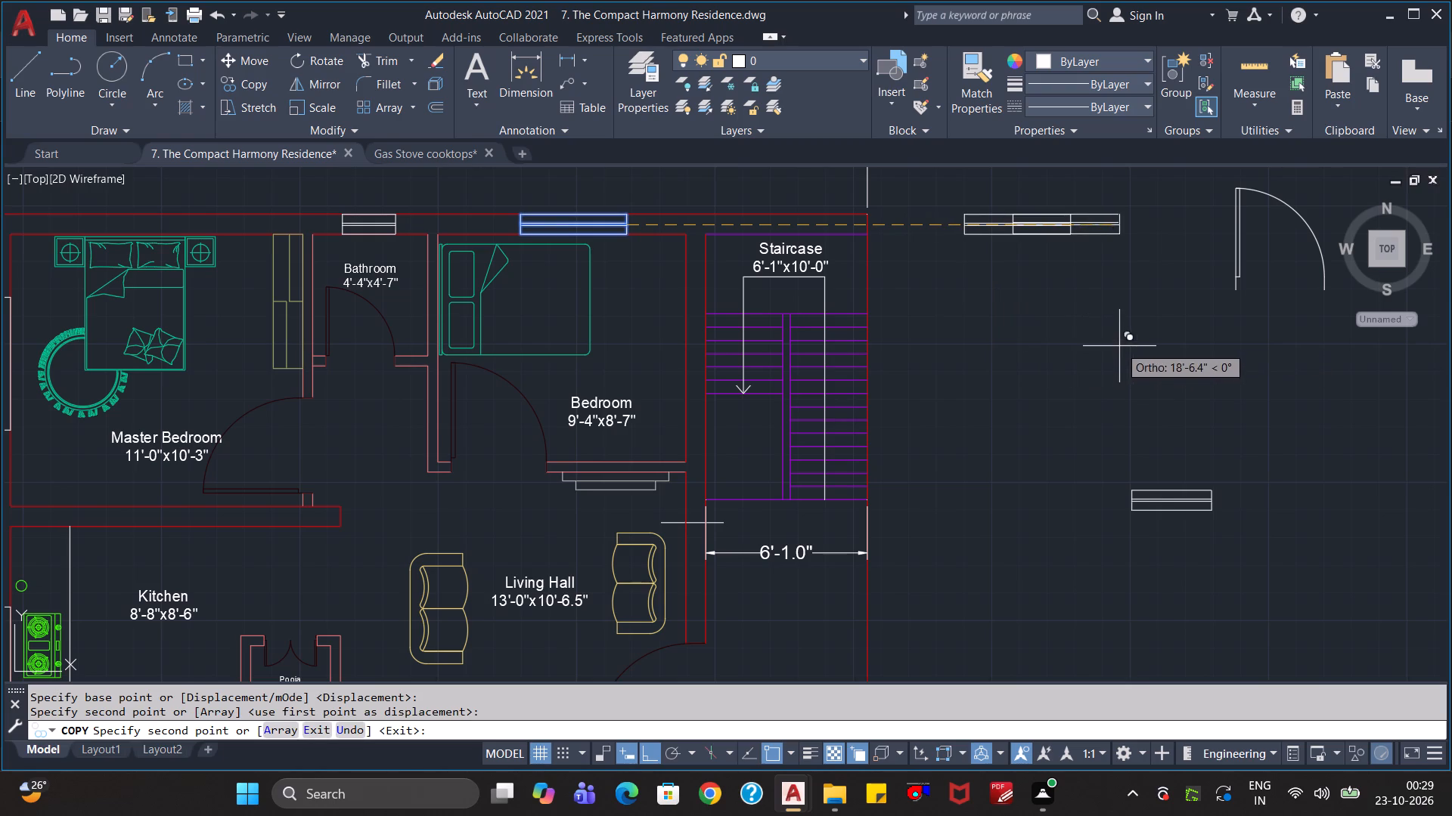
key(Escape)
Rotate the copied window a quarter turn clockwise about its lower-left corner so it stands vertically.
click(1109, 272)
click(937, 203)
key(r)
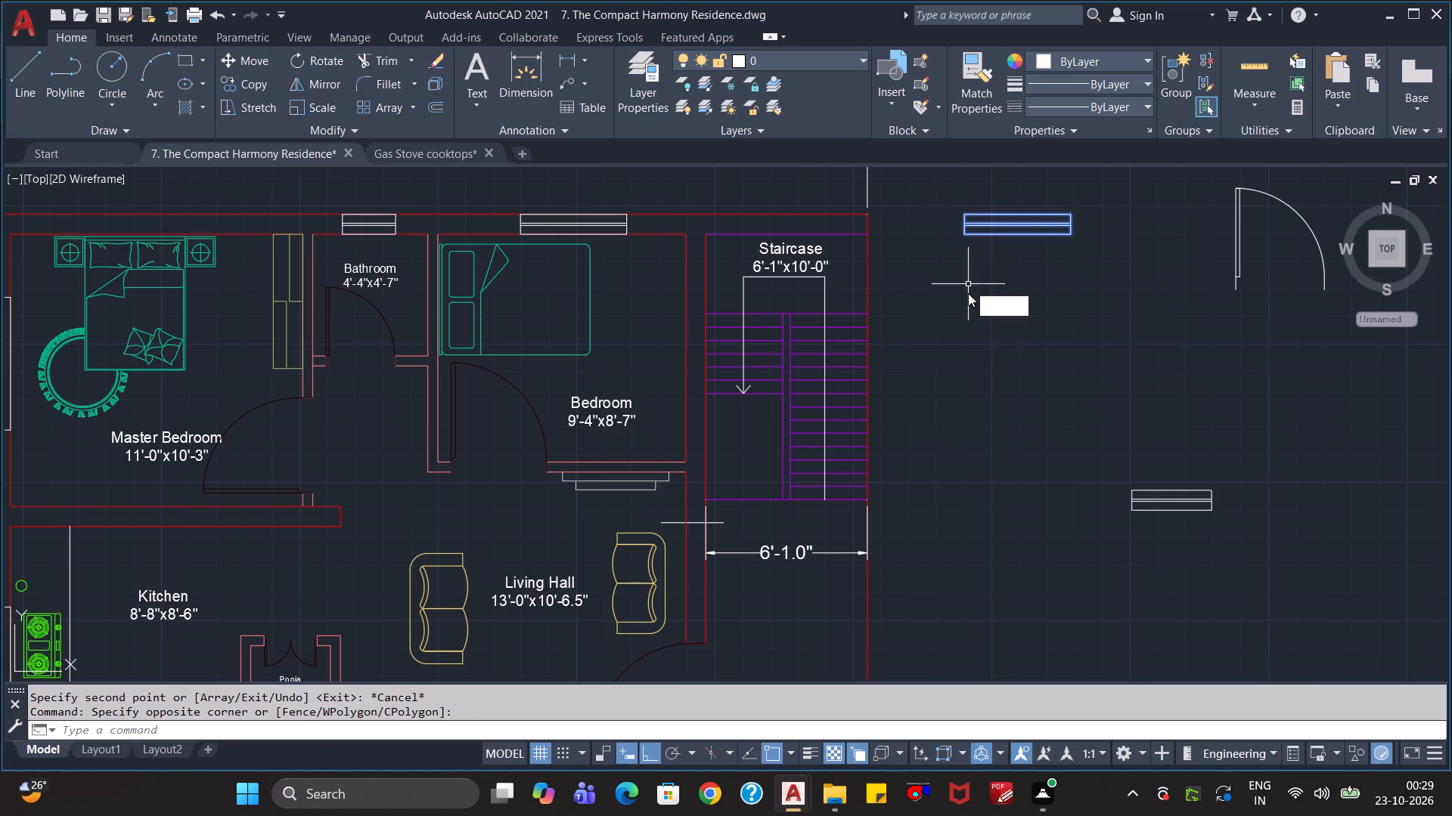
key(o)
key(Return)
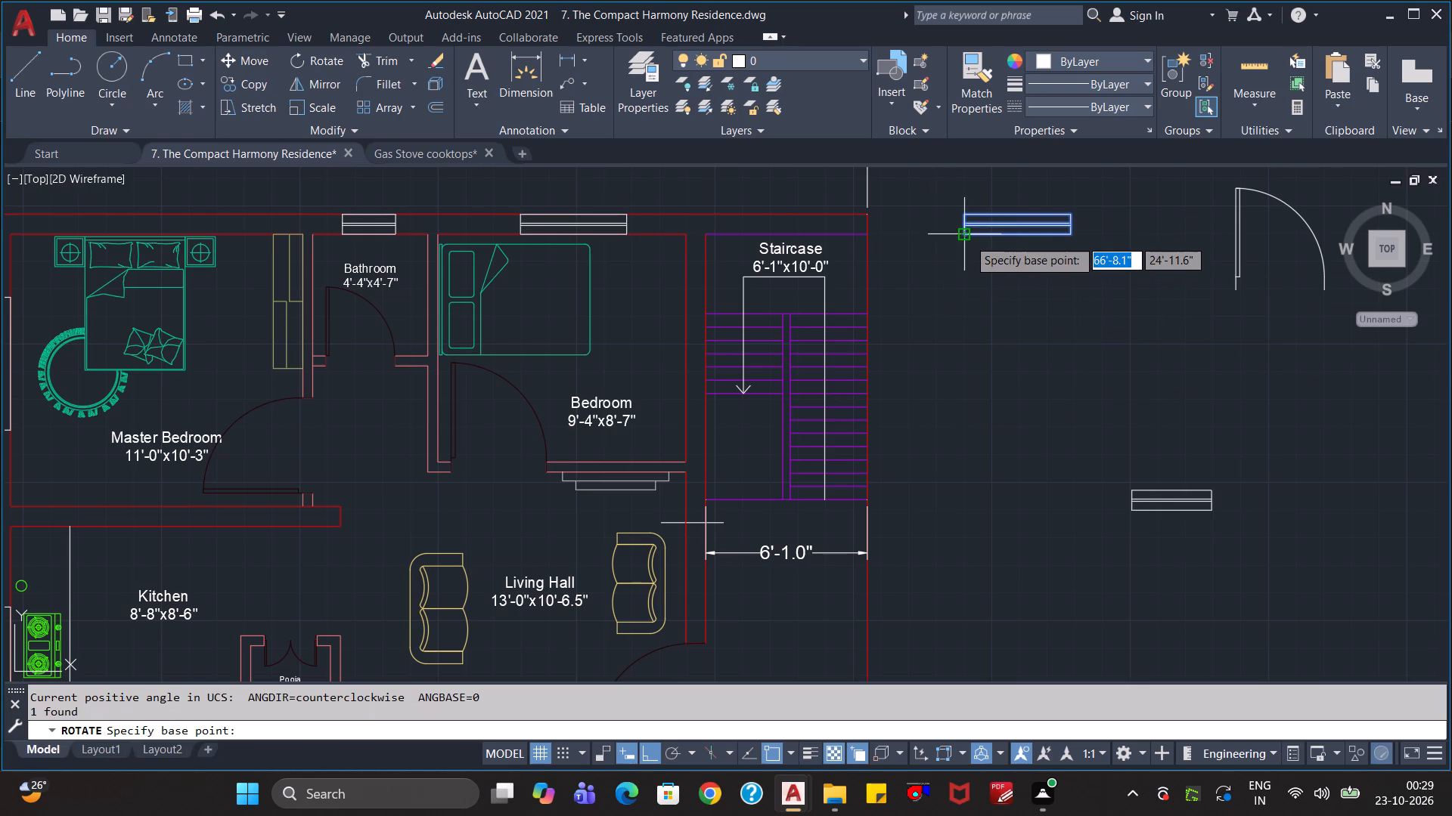
click(968, 239)
click(1042, 383)
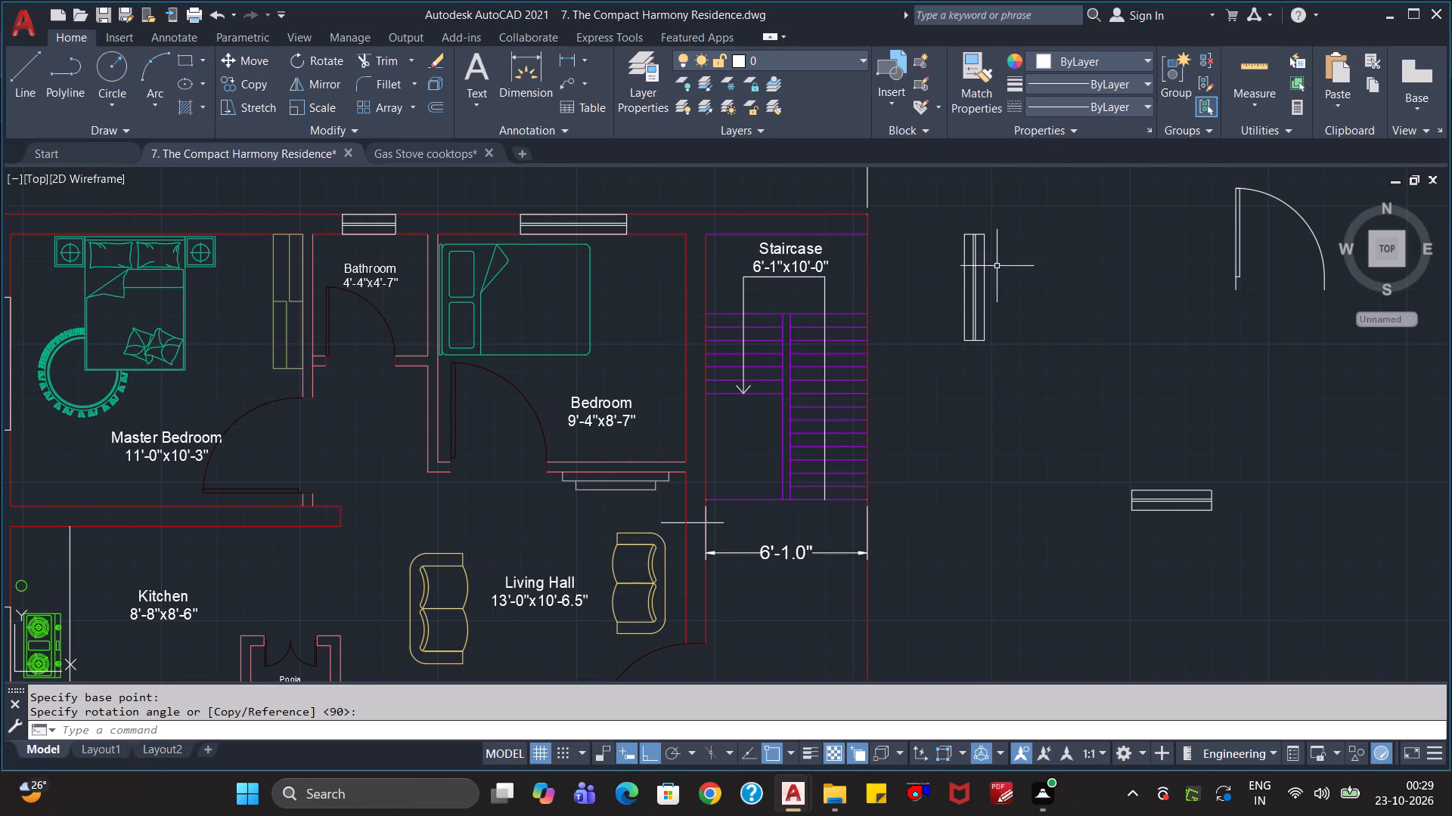
Move the vertical window by its top-left corner into the Living Hall's staircase-side wall, with its top end at the guide line.
click(981, 240)
click(963, 333)
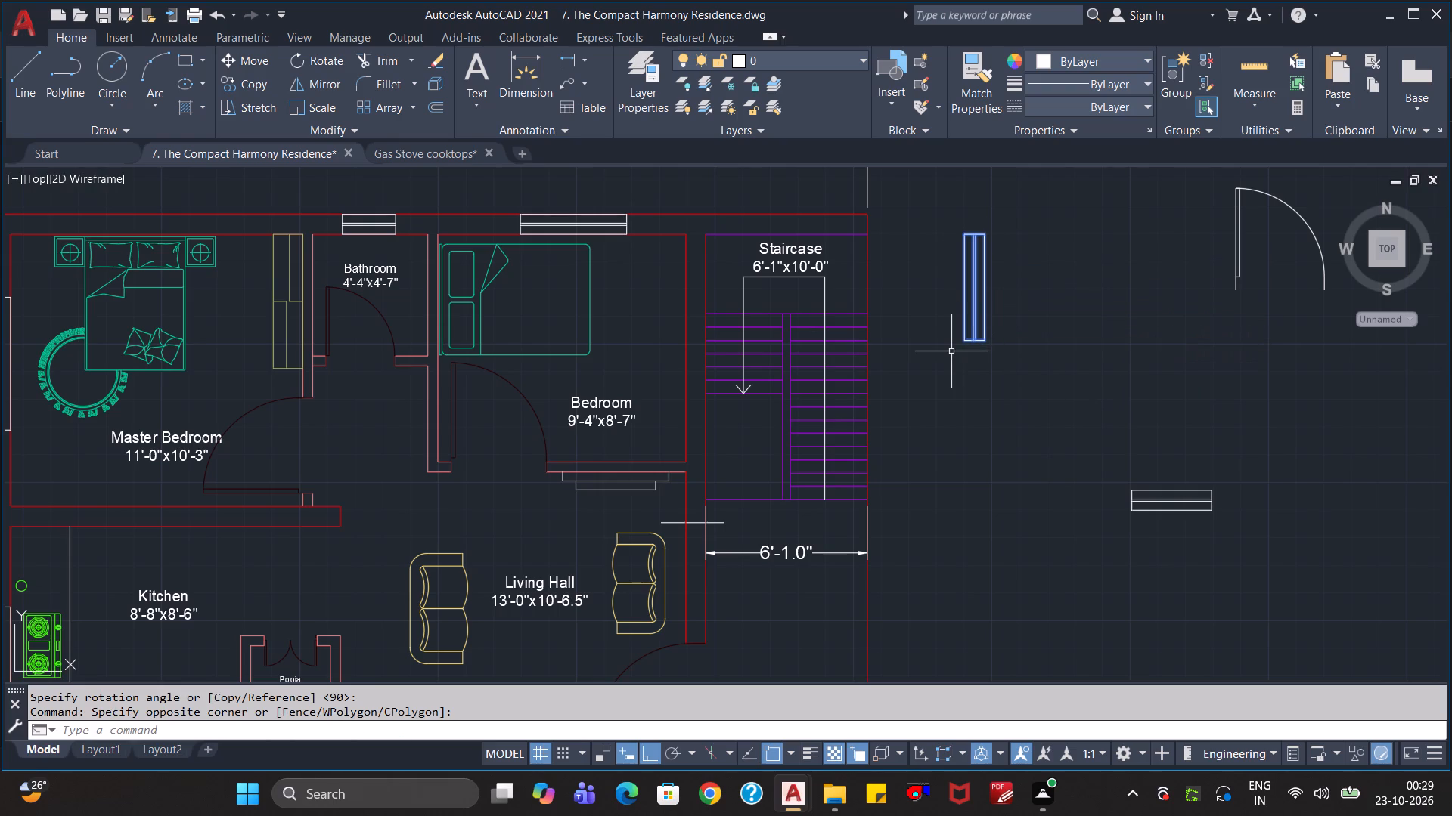
key(m)
key(Return)
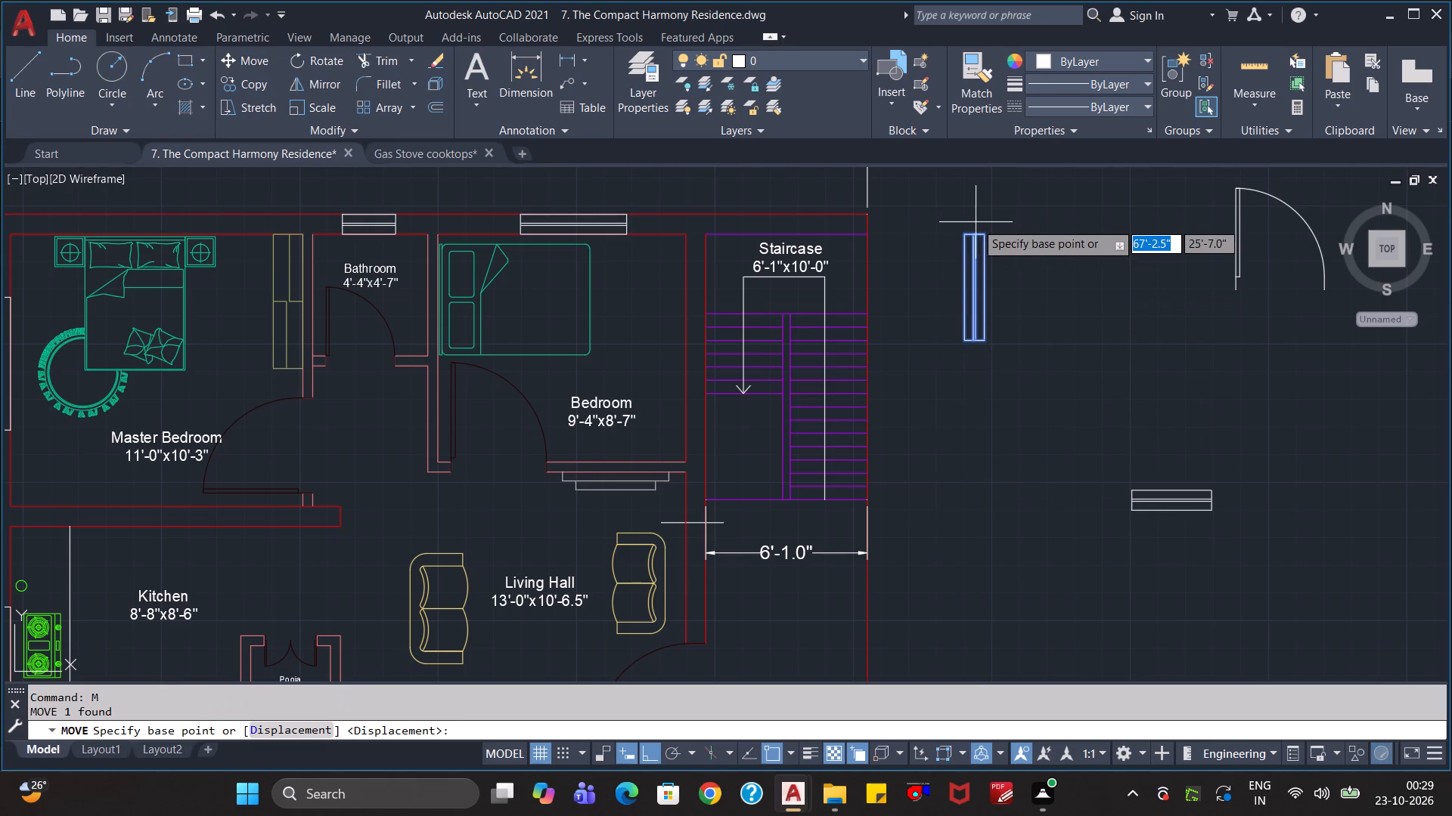
scroll(970, 238, up, 3)
click(942, 221)
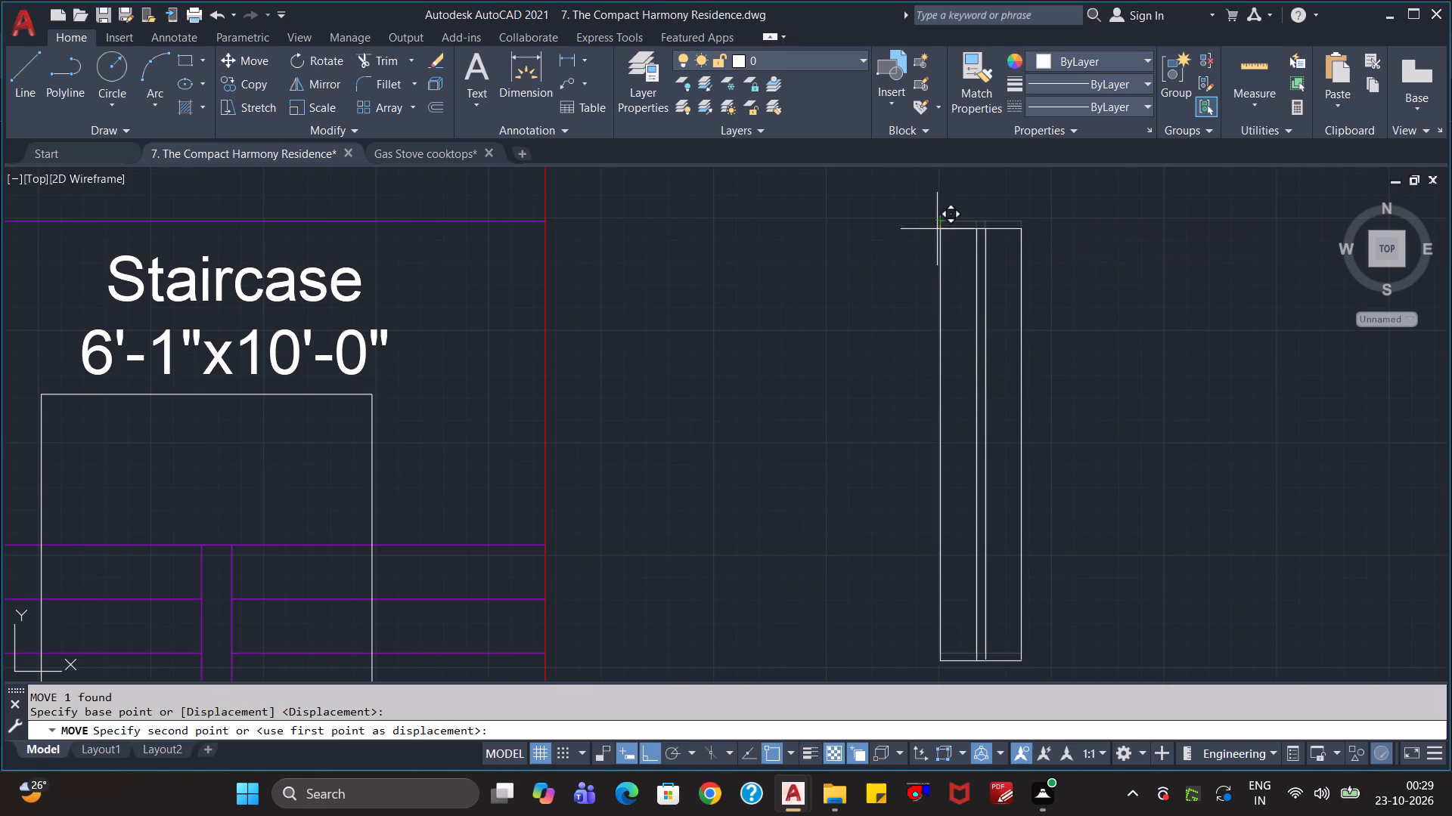
scroll(845, 385, down, 4)
scroll(689, 559, up, 2)
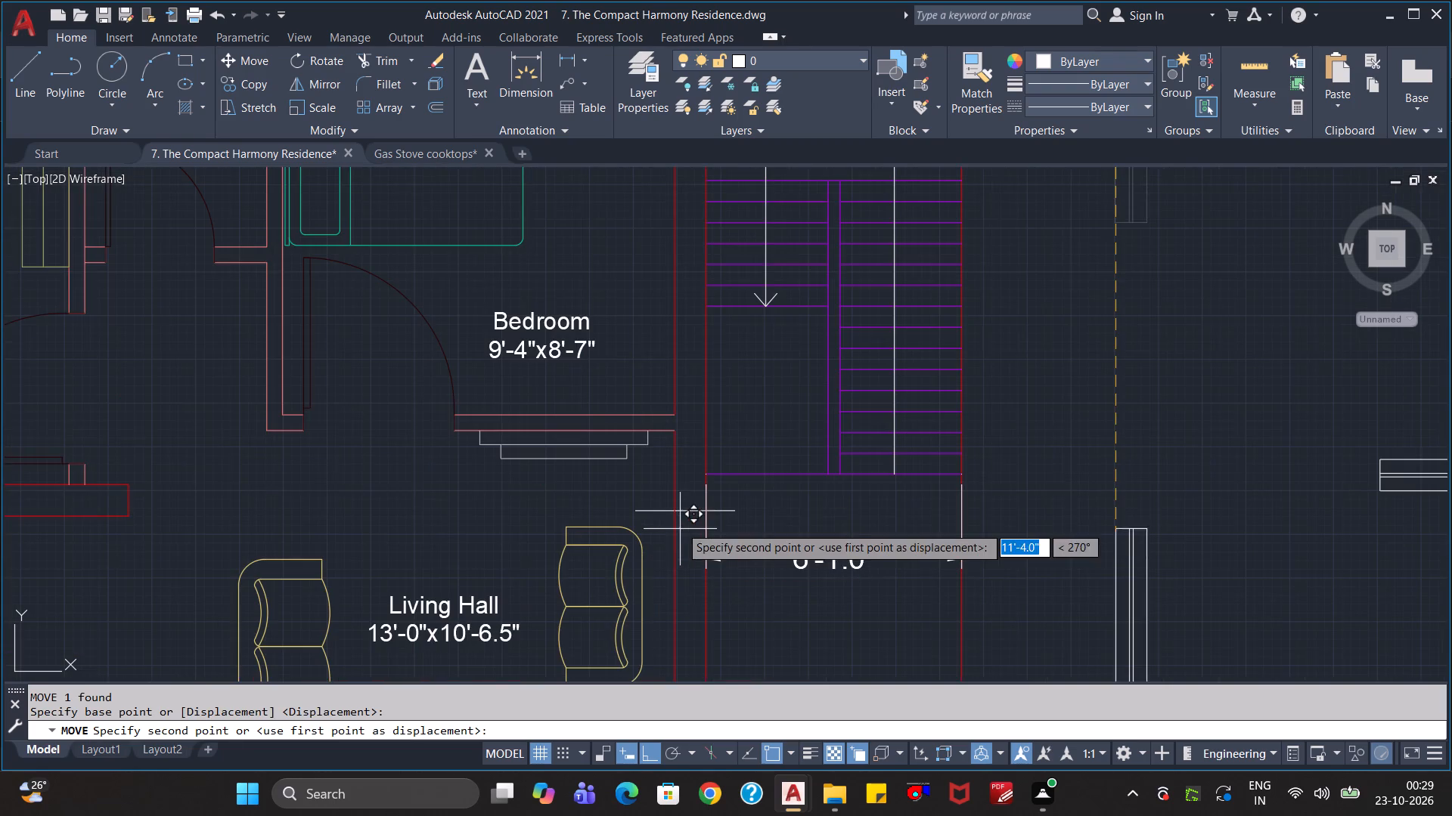
click(672, 514)
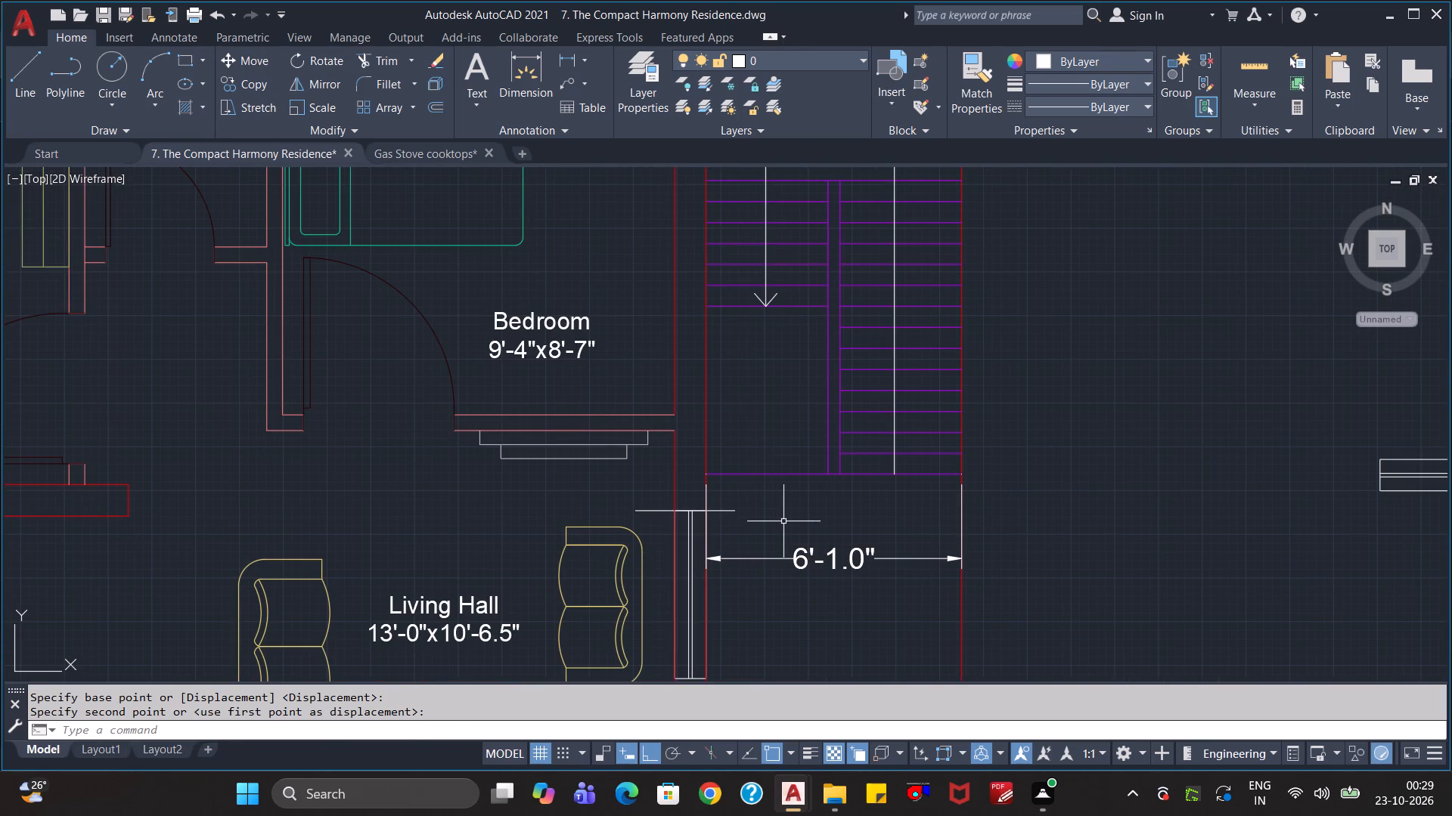
scroll(787, 617, down, 1)
key(Escape)
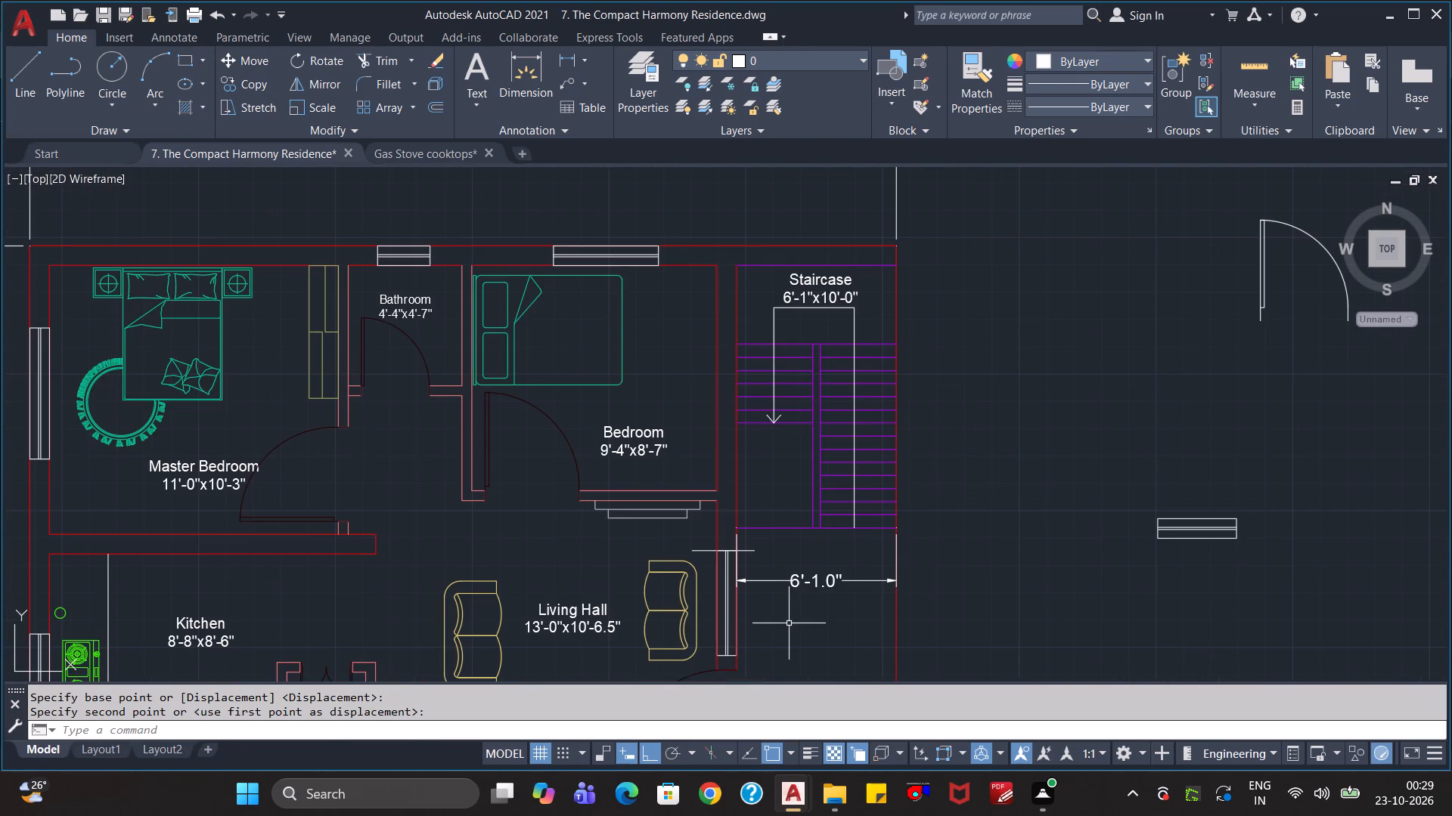
key(Escape)
Erase the guide line at the top end of the Living Hall's new side window.
middle_drag(789, 641, 801, 588)
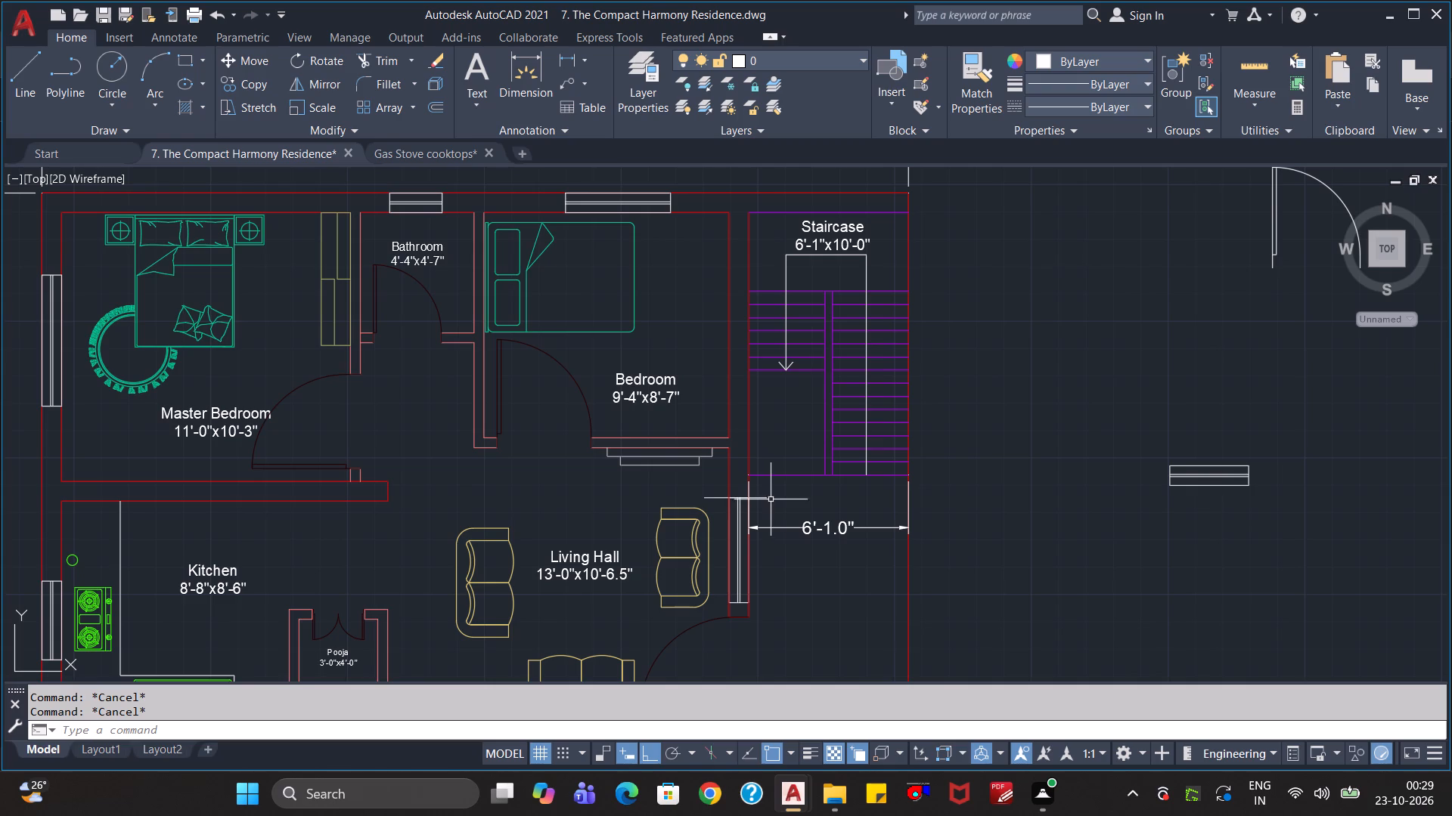
click(762, 498)
key(Delete)
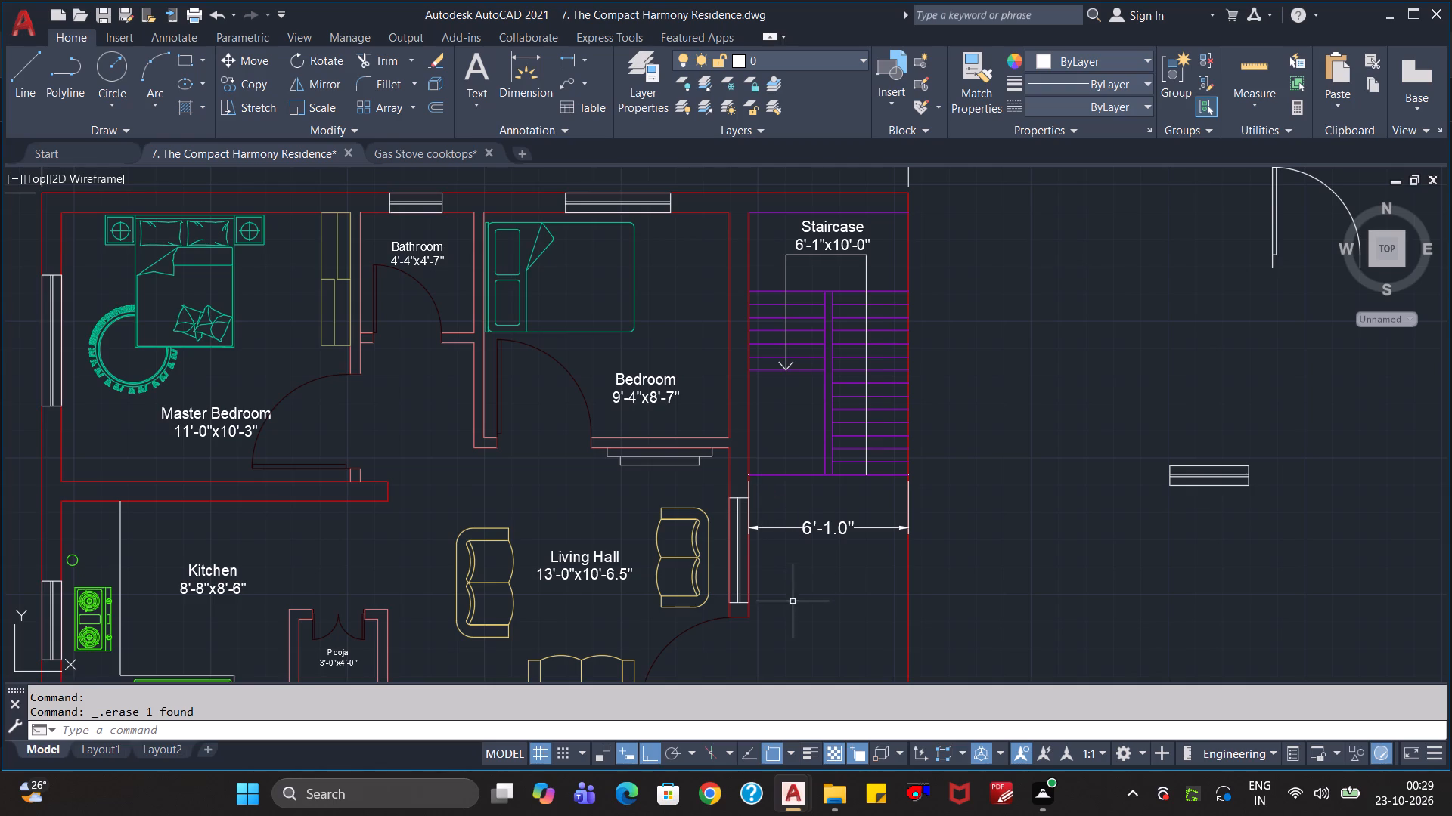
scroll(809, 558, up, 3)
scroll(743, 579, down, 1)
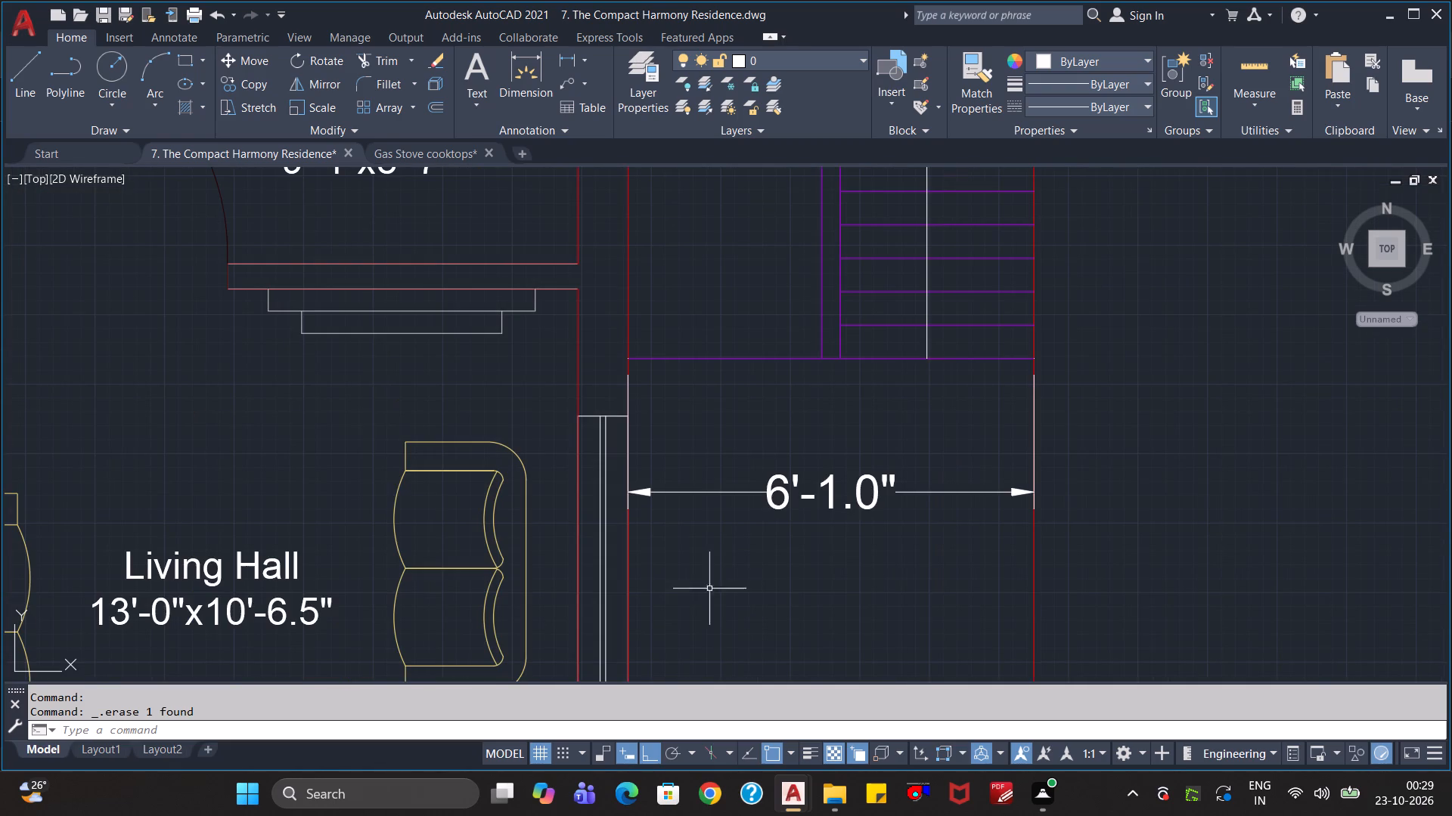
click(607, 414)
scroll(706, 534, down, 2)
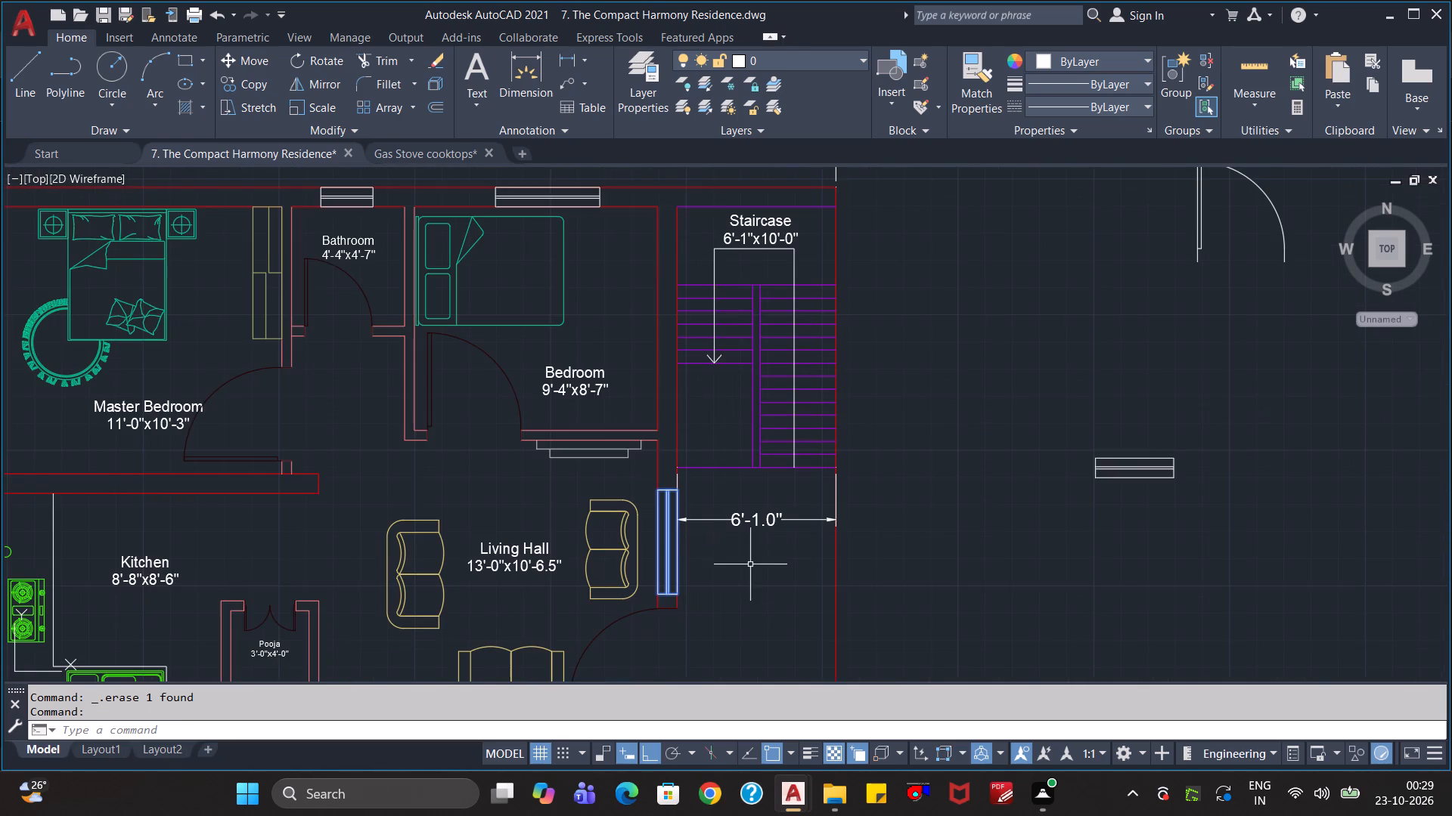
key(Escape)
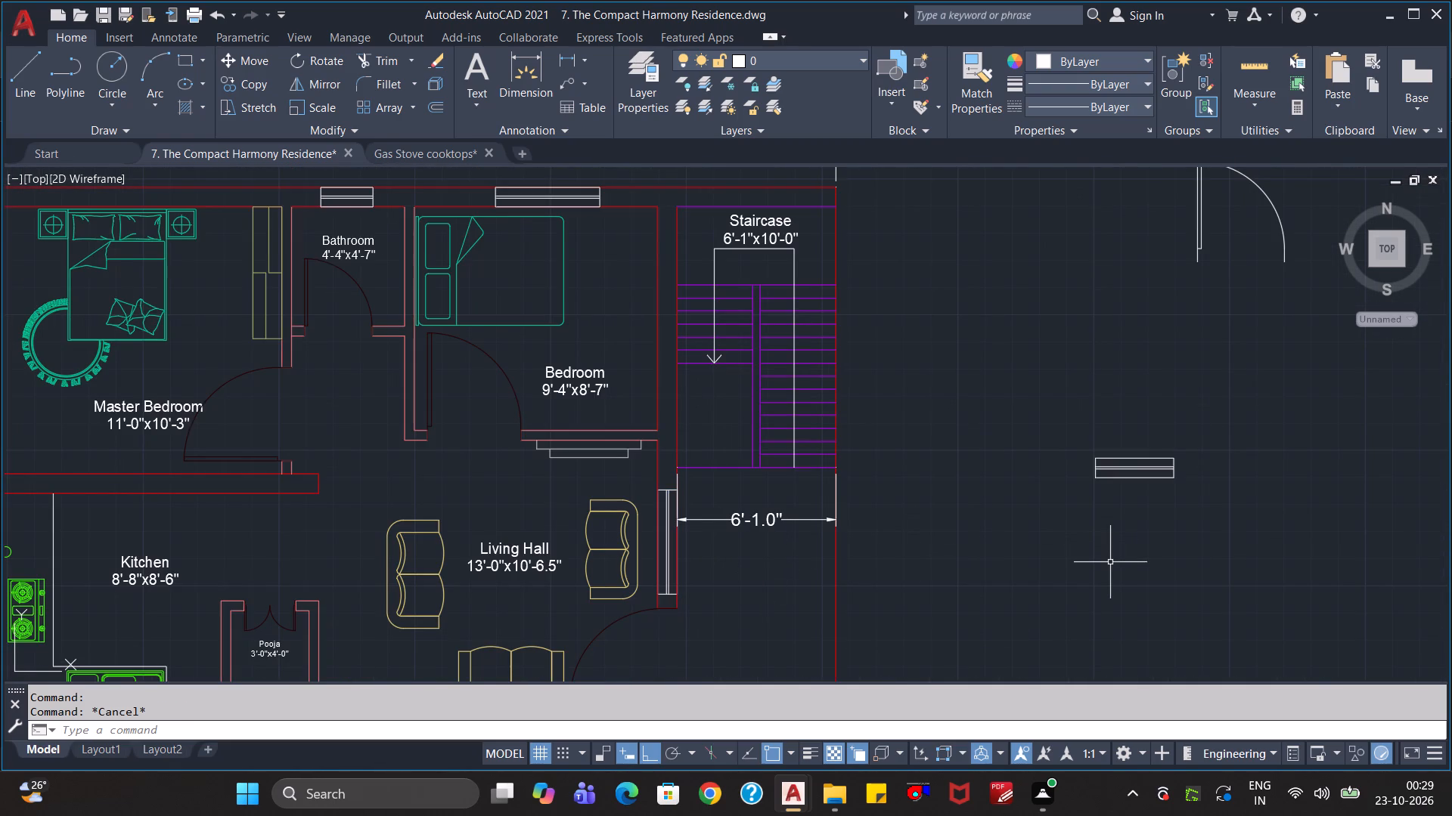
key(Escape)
Erase the spare horizontal window outside the plan beyond the staircase.
click(1182, 528)
click(1105, 419)
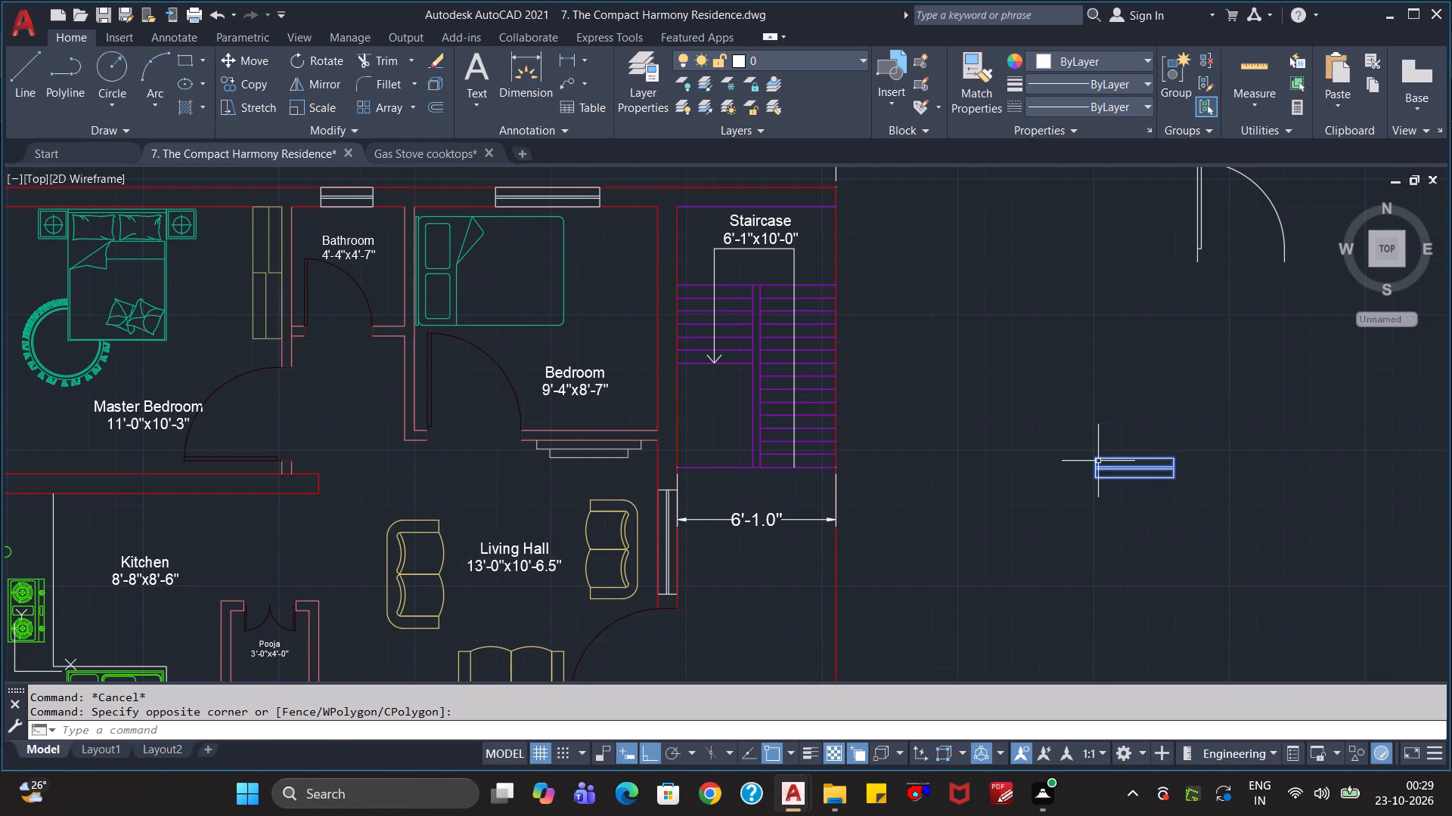
key(Delete)
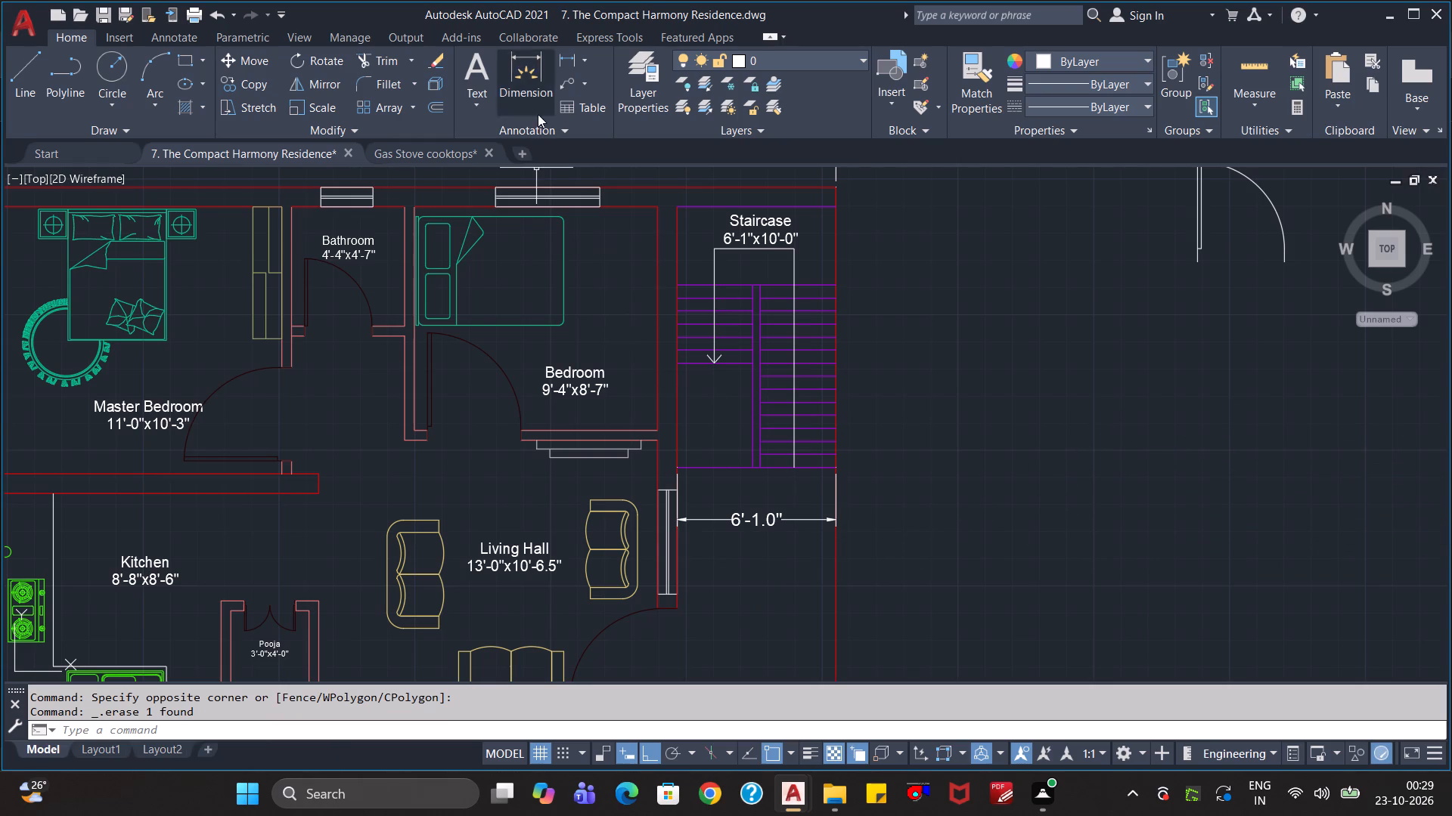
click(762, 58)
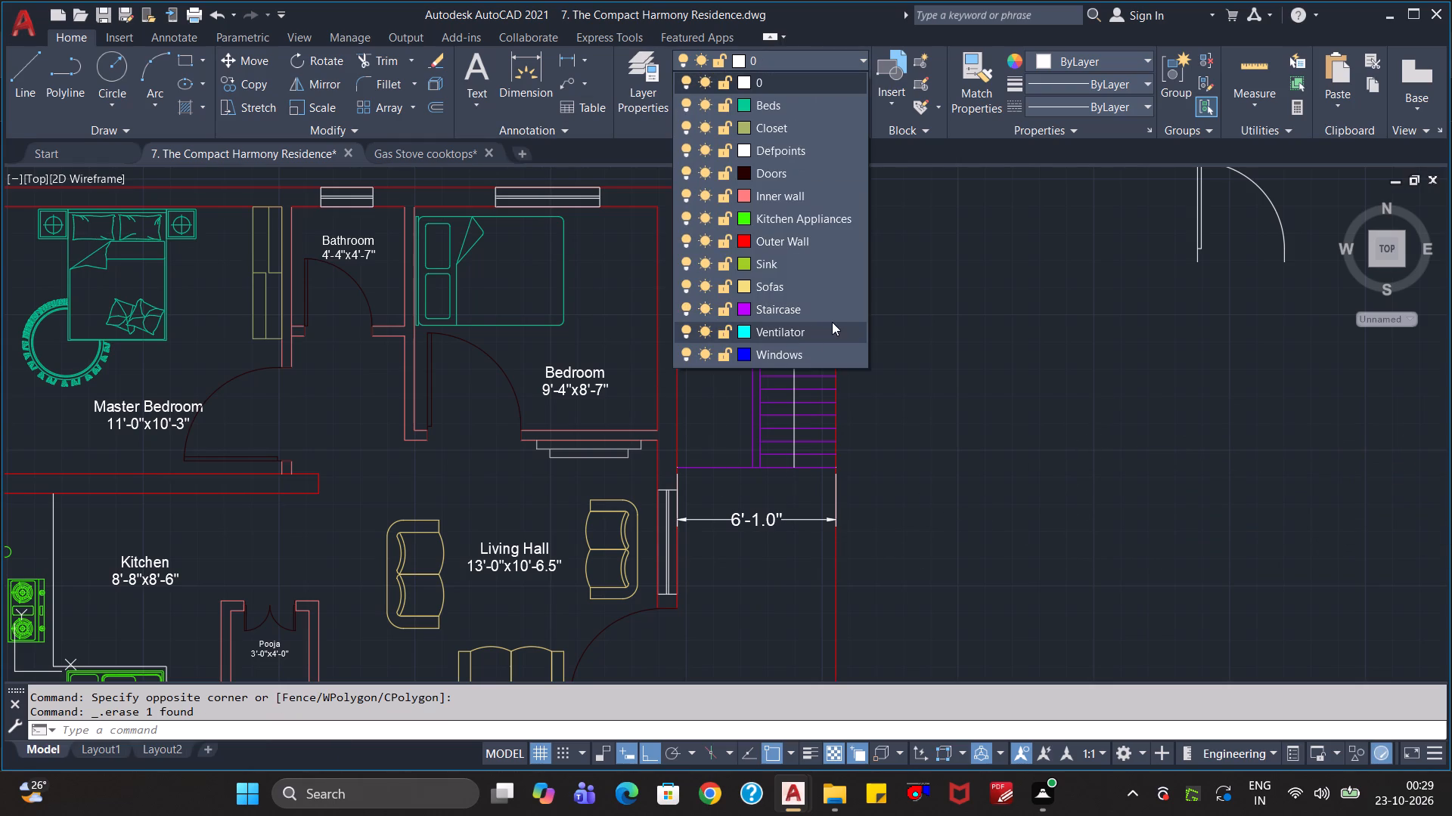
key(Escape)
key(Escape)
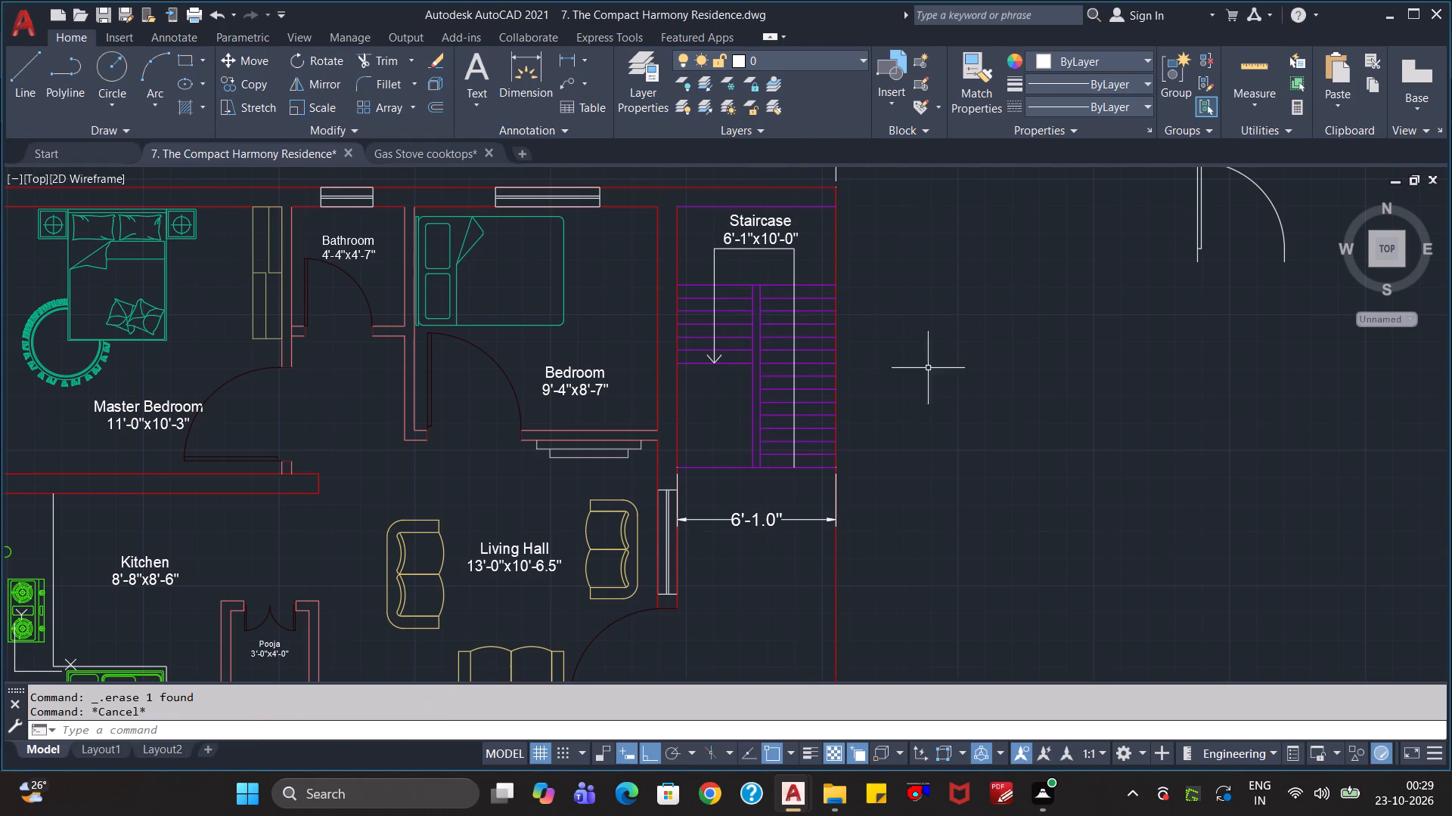
Assign the Bedroom, Master Bedroom, Kitchen and both Living Hall windows to the Windows layer.
click(583, 199)
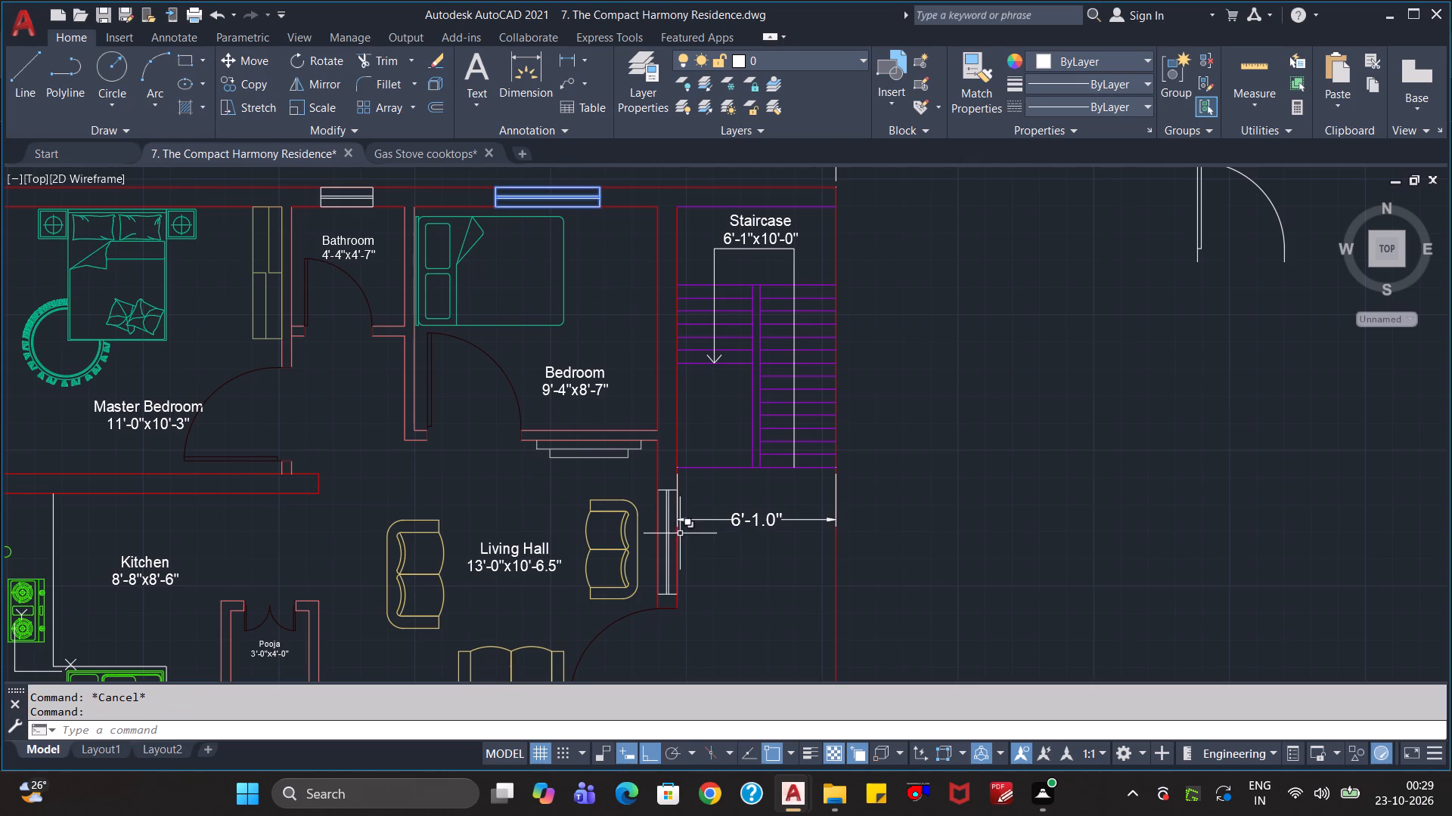
click(676, 533)
click(737, 593)
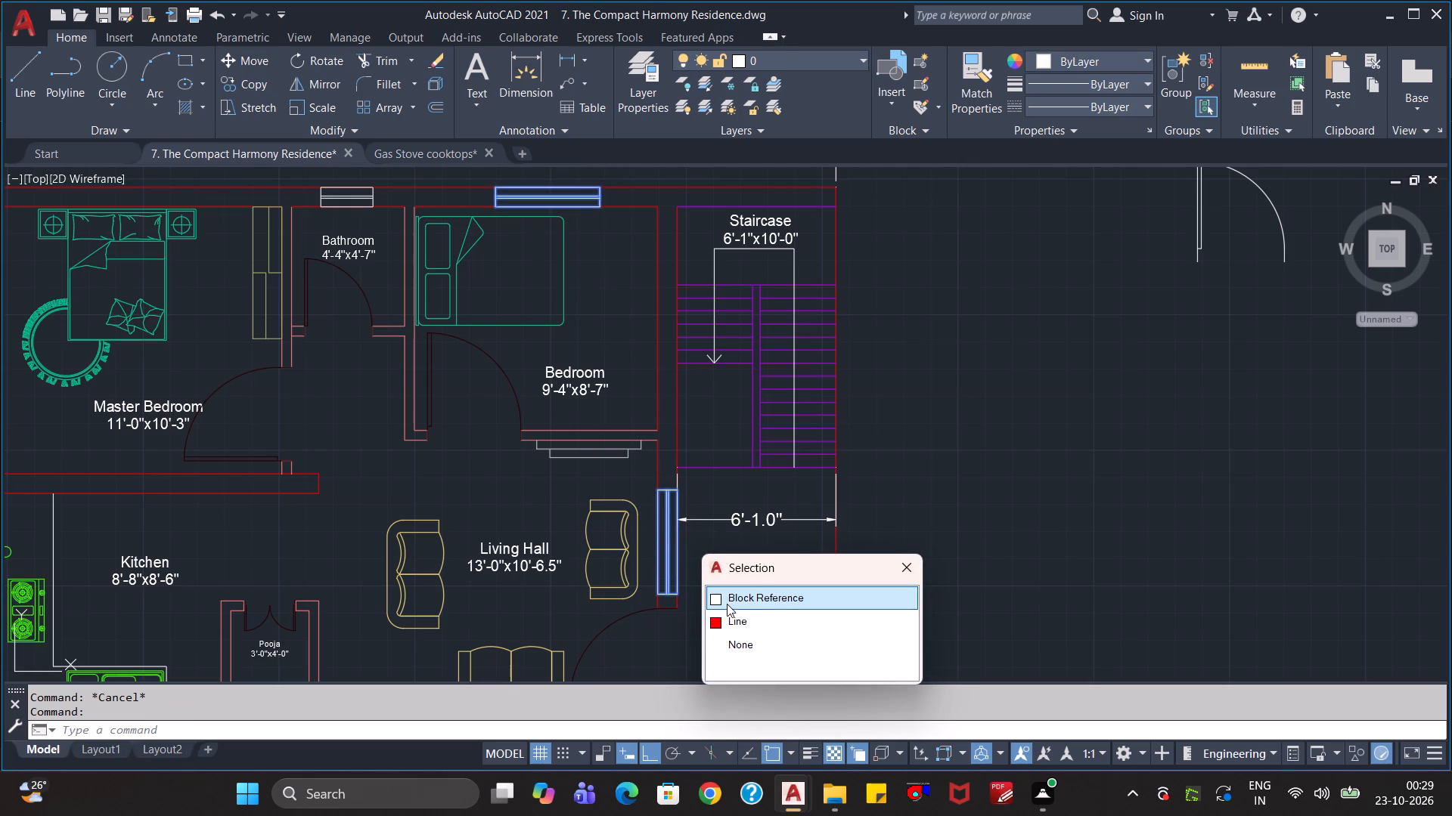
click(725, 603)
middle_drag(723, 602, 1072, 364)
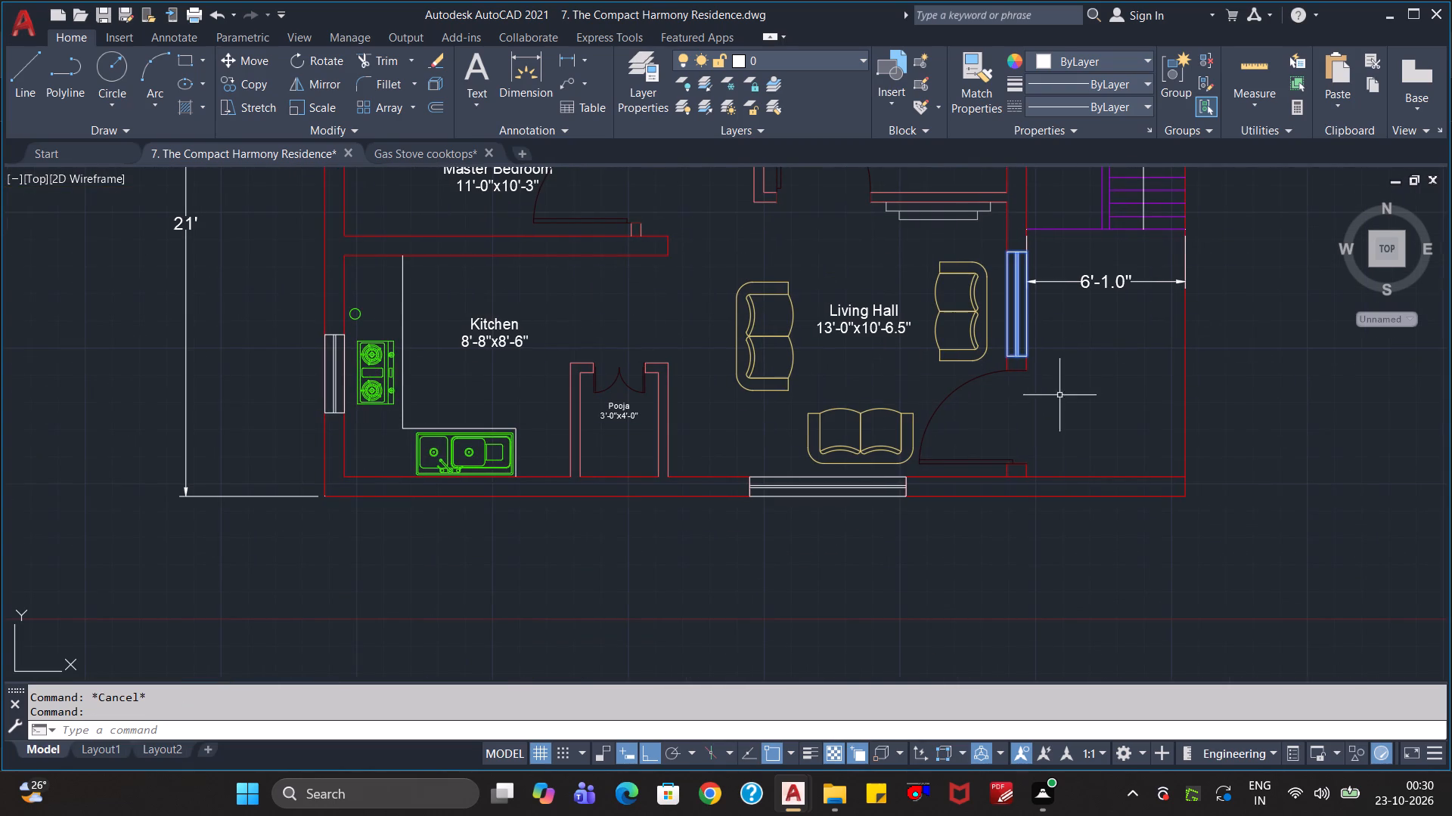
click(845, 487)
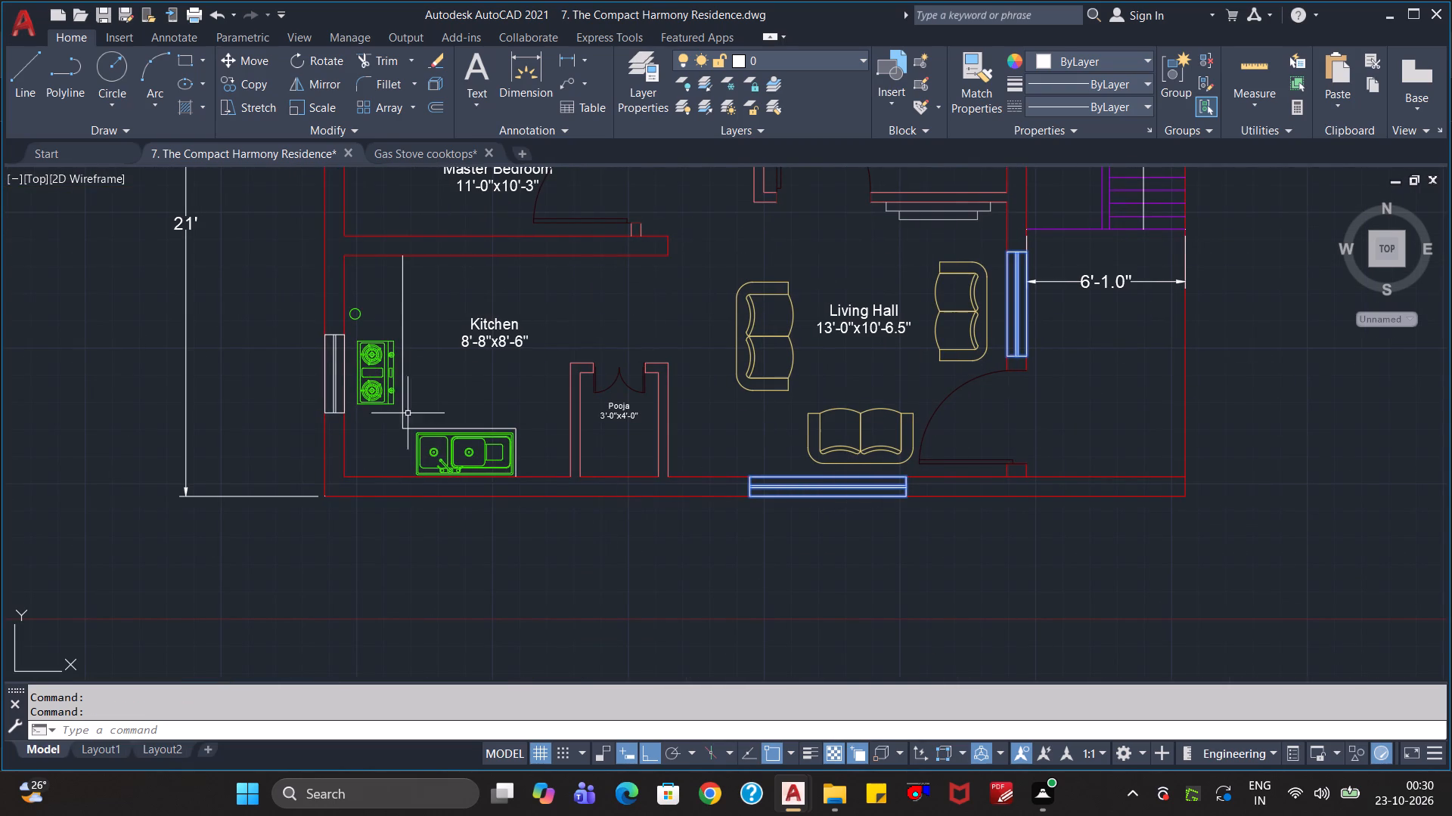
click(330, 391)
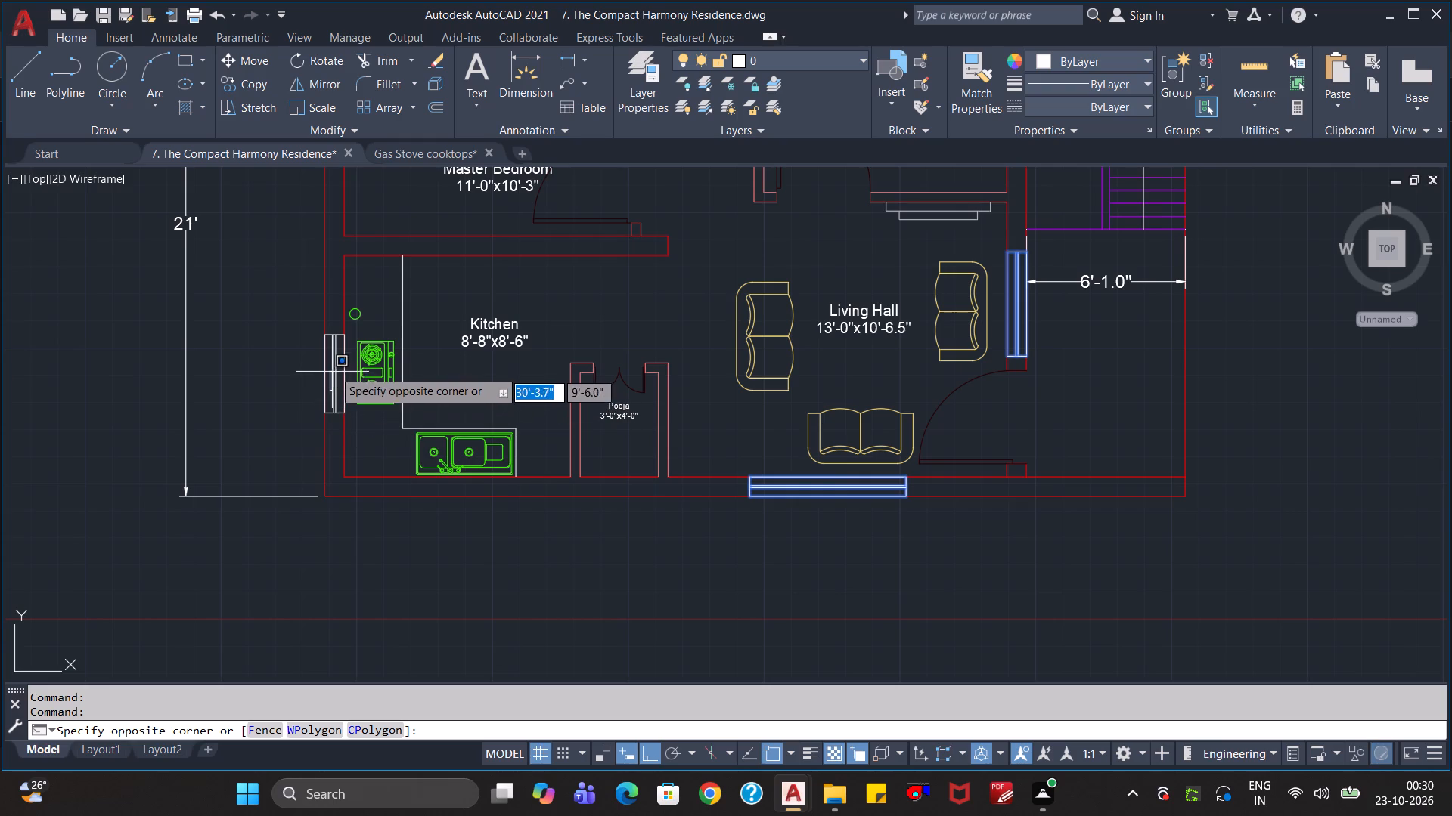
click(322, 358)
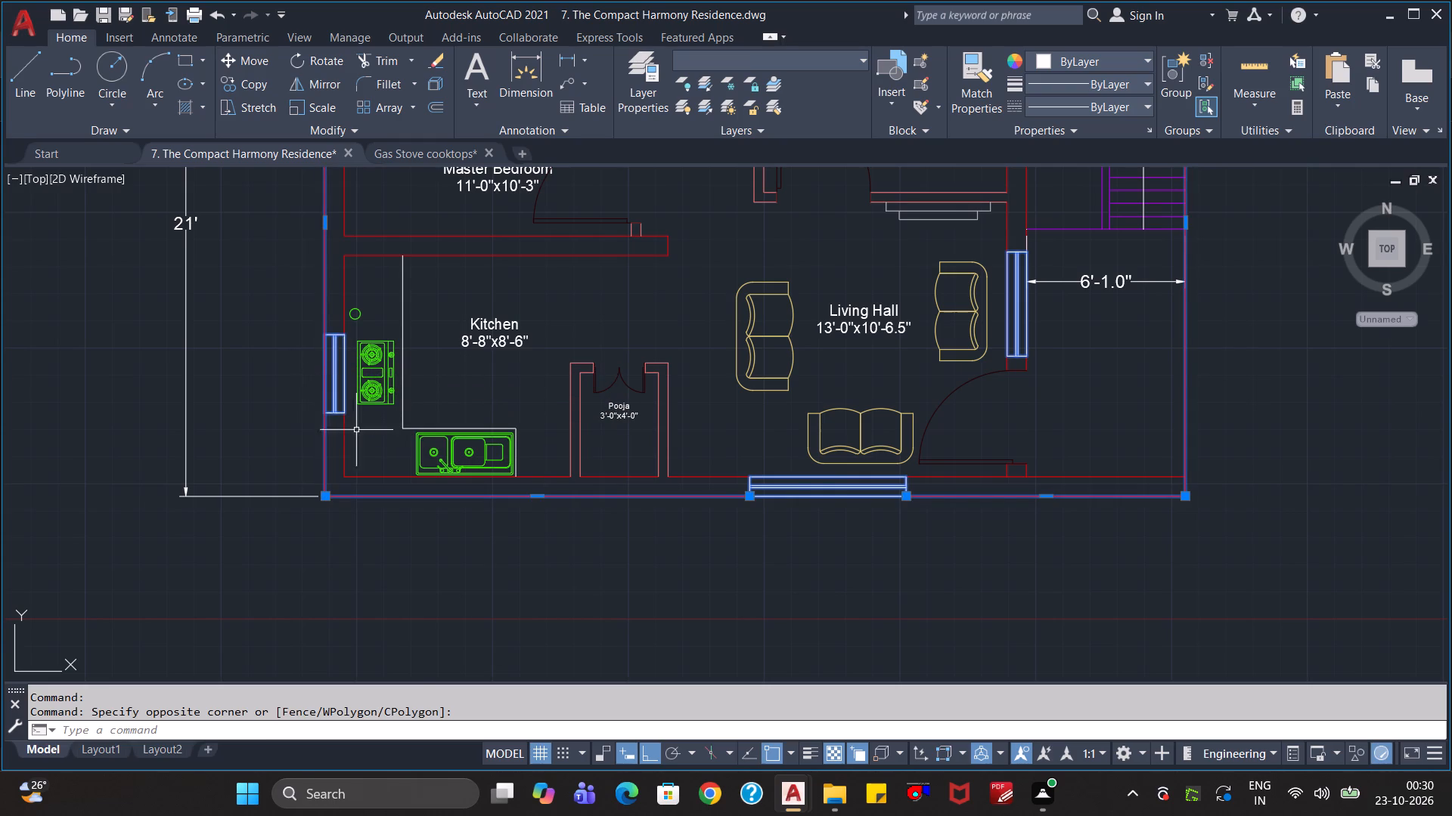
shift+click(399, 495)
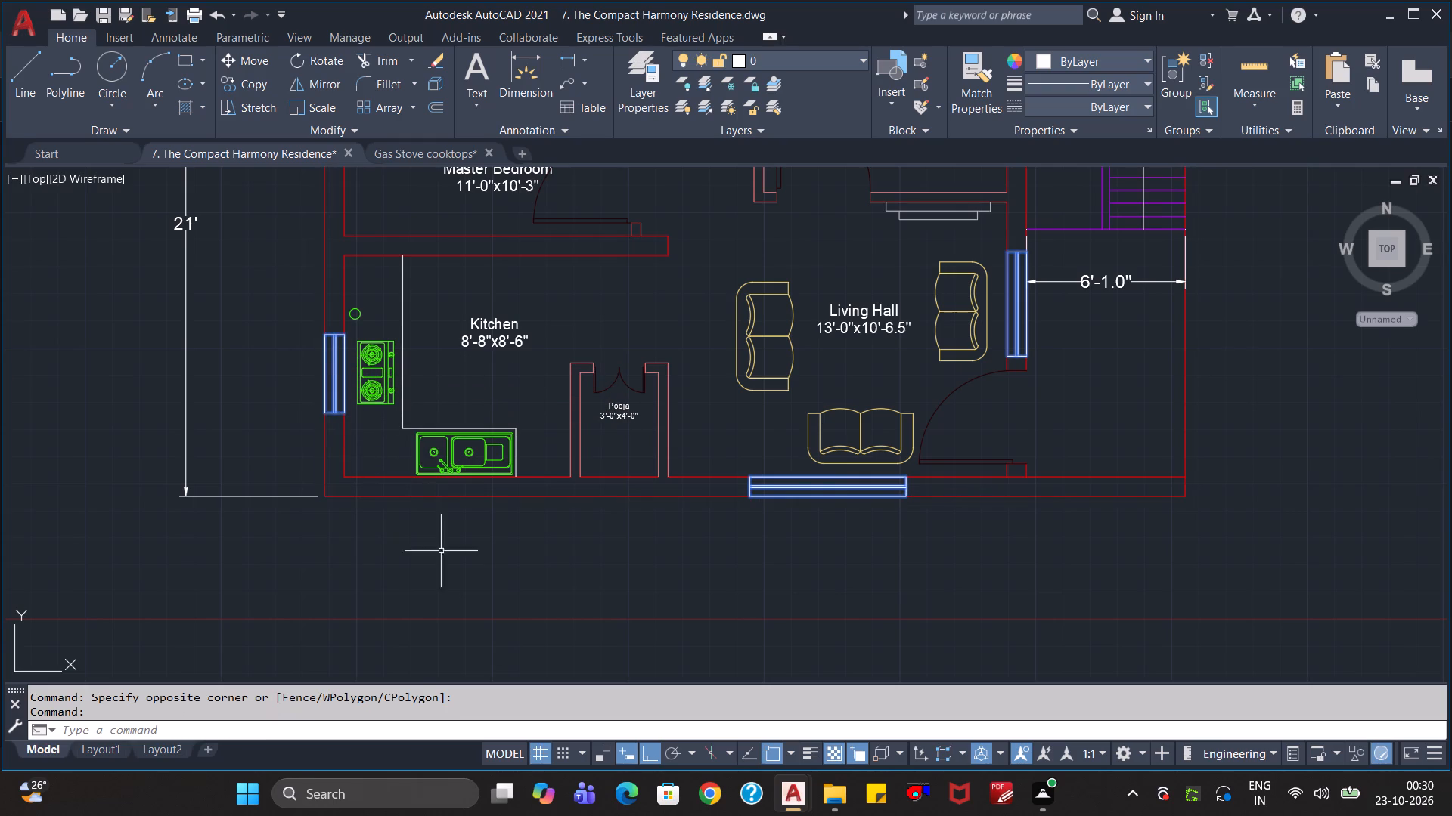
middle_drag(486, 376, 591, 570)
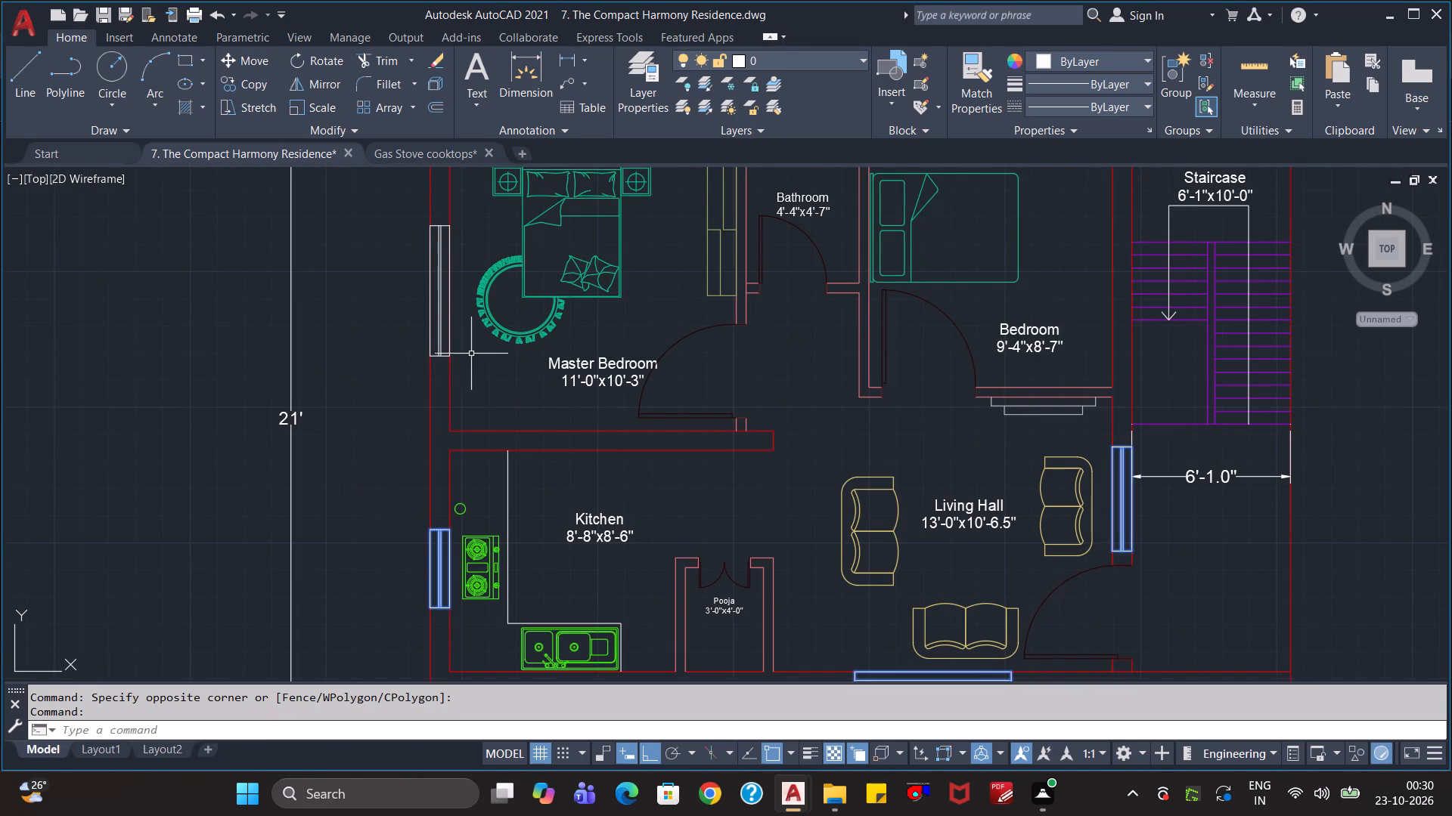
click(441, 329)
scroll(611, 386, down, 2)
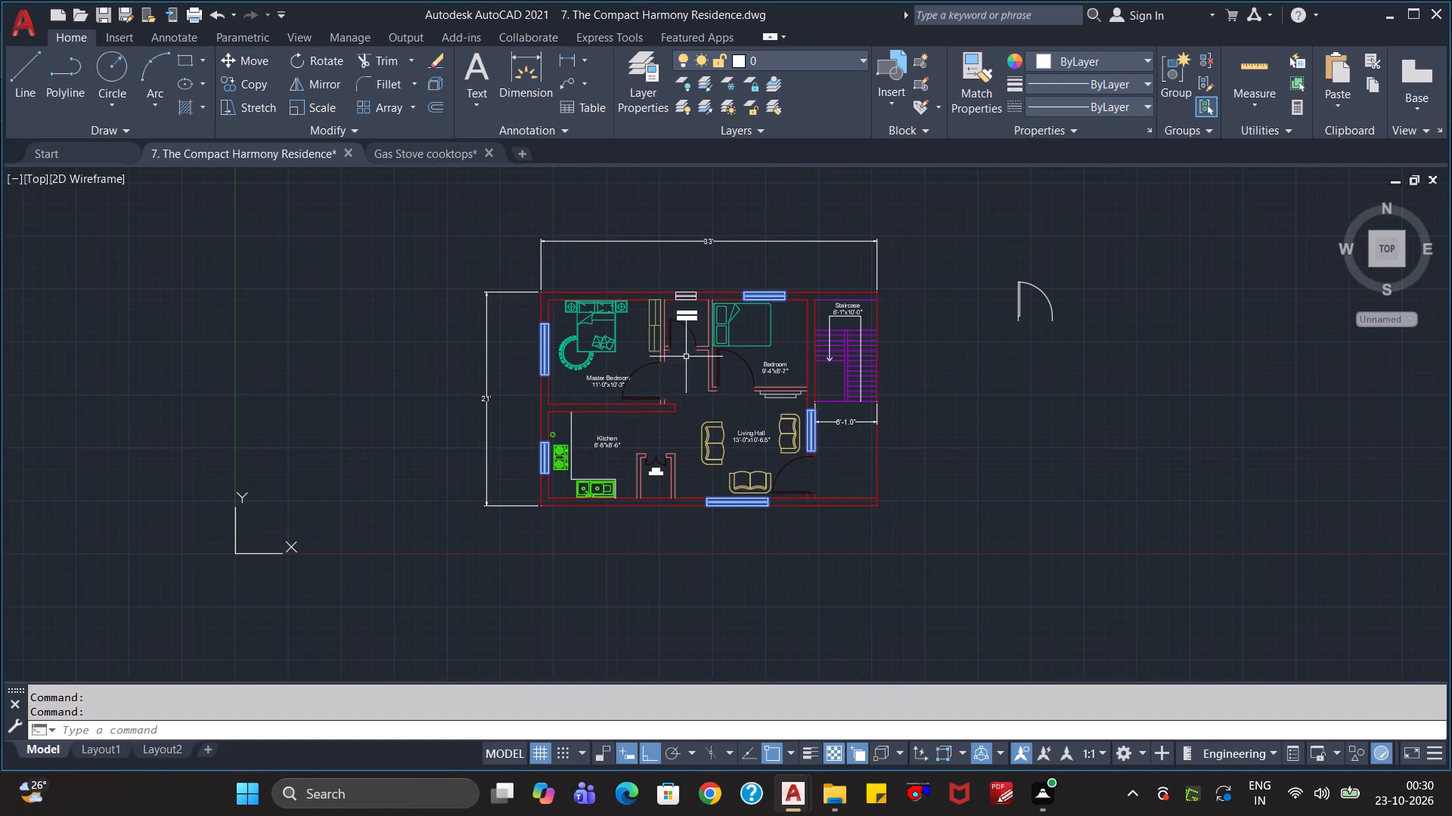
scroll(686, 357, up, 2)
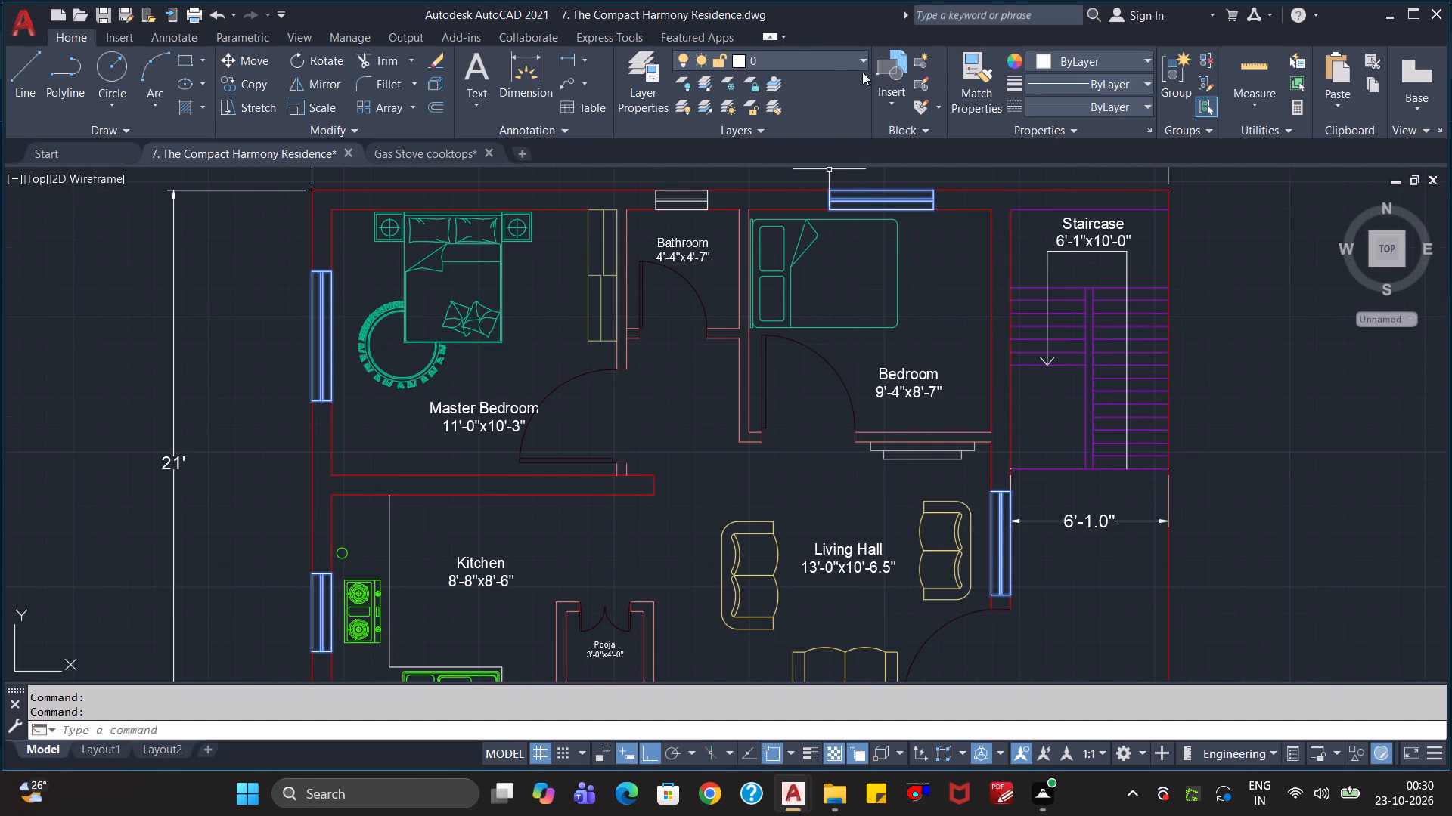
click(840, 58)
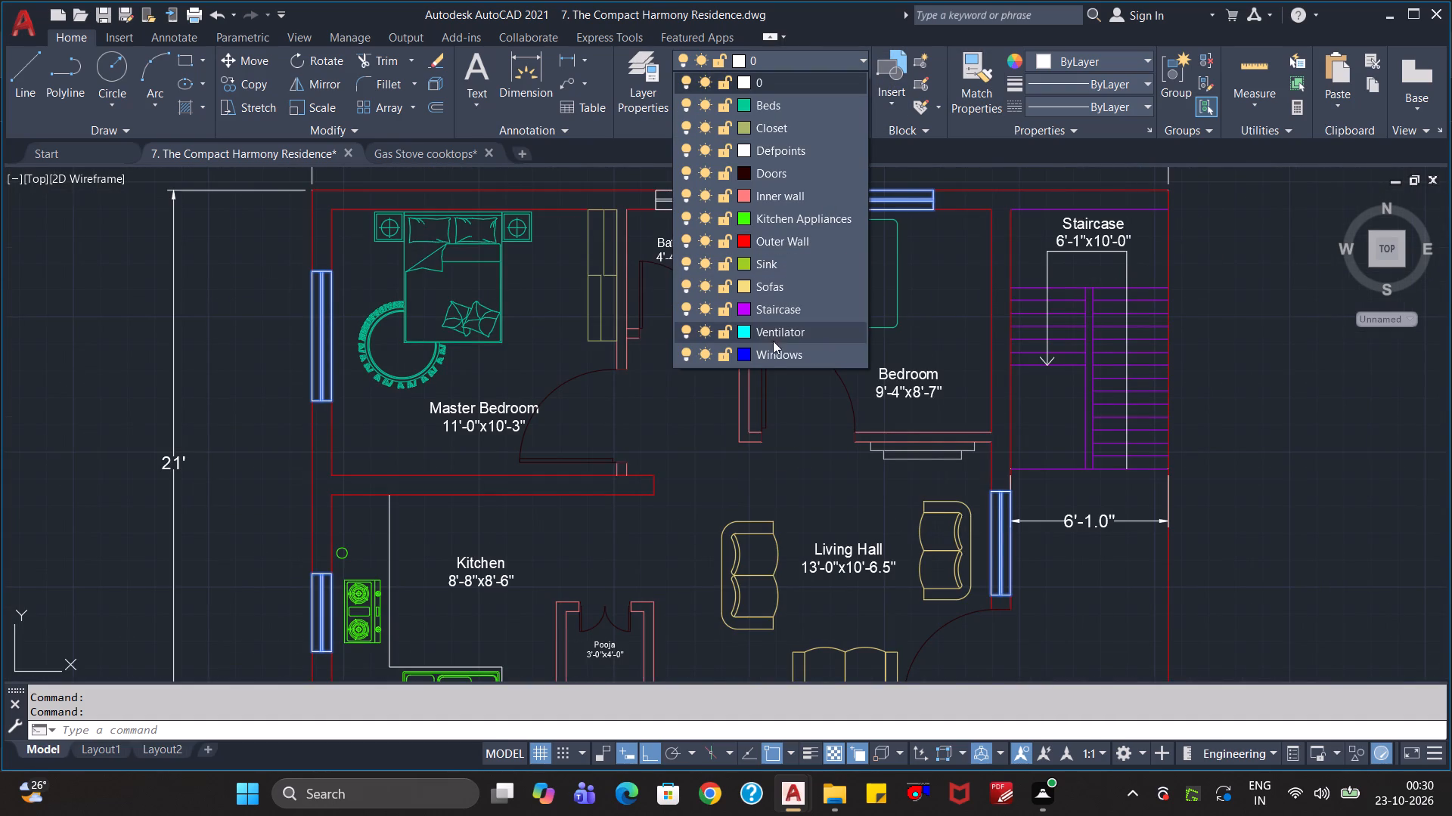
click(773, 352)
key(Escape)
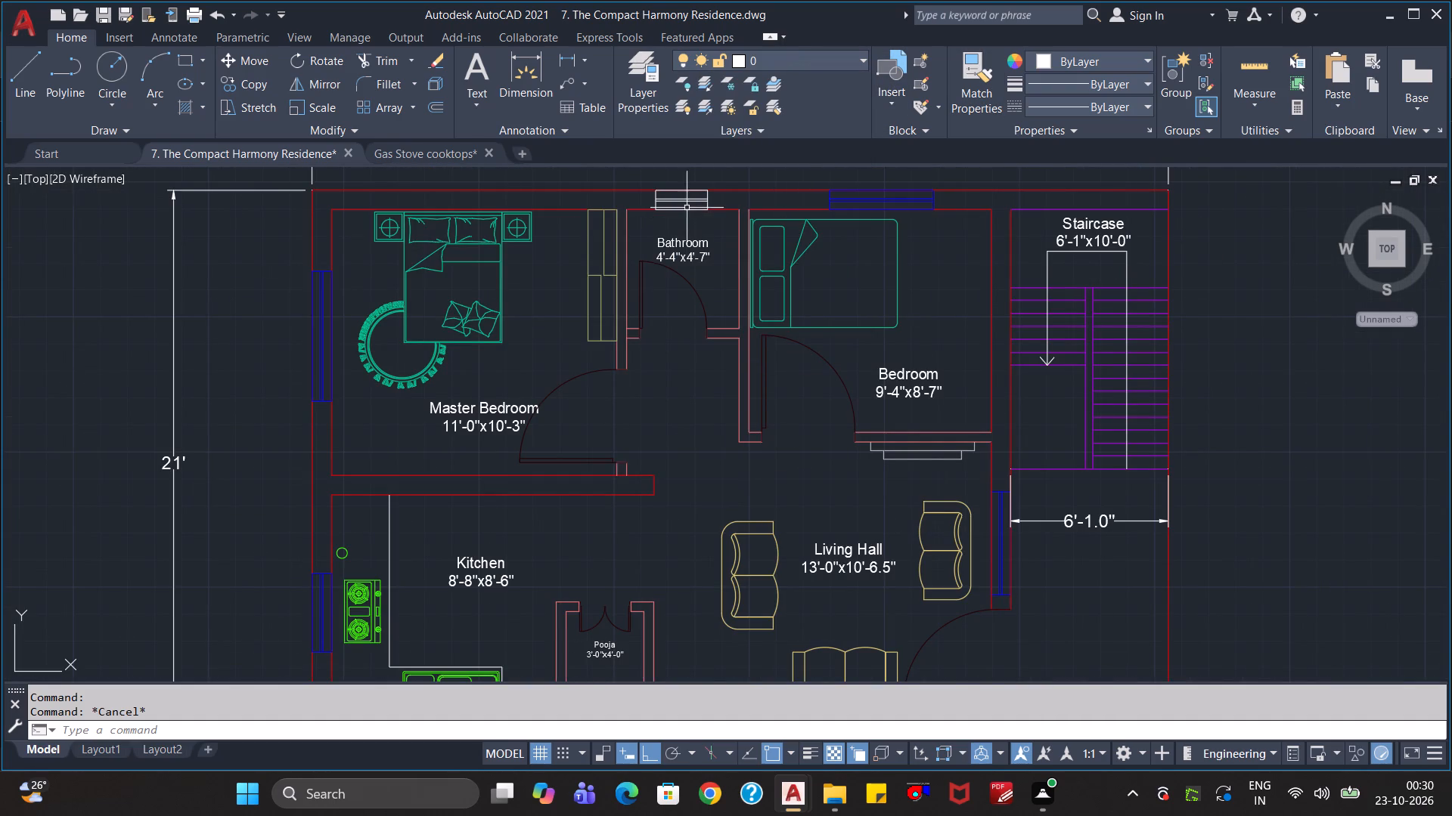
Assign the Bathroom's small window in the outer wall to the Ventilator layer.
click(687, 196)
click(839, 60)
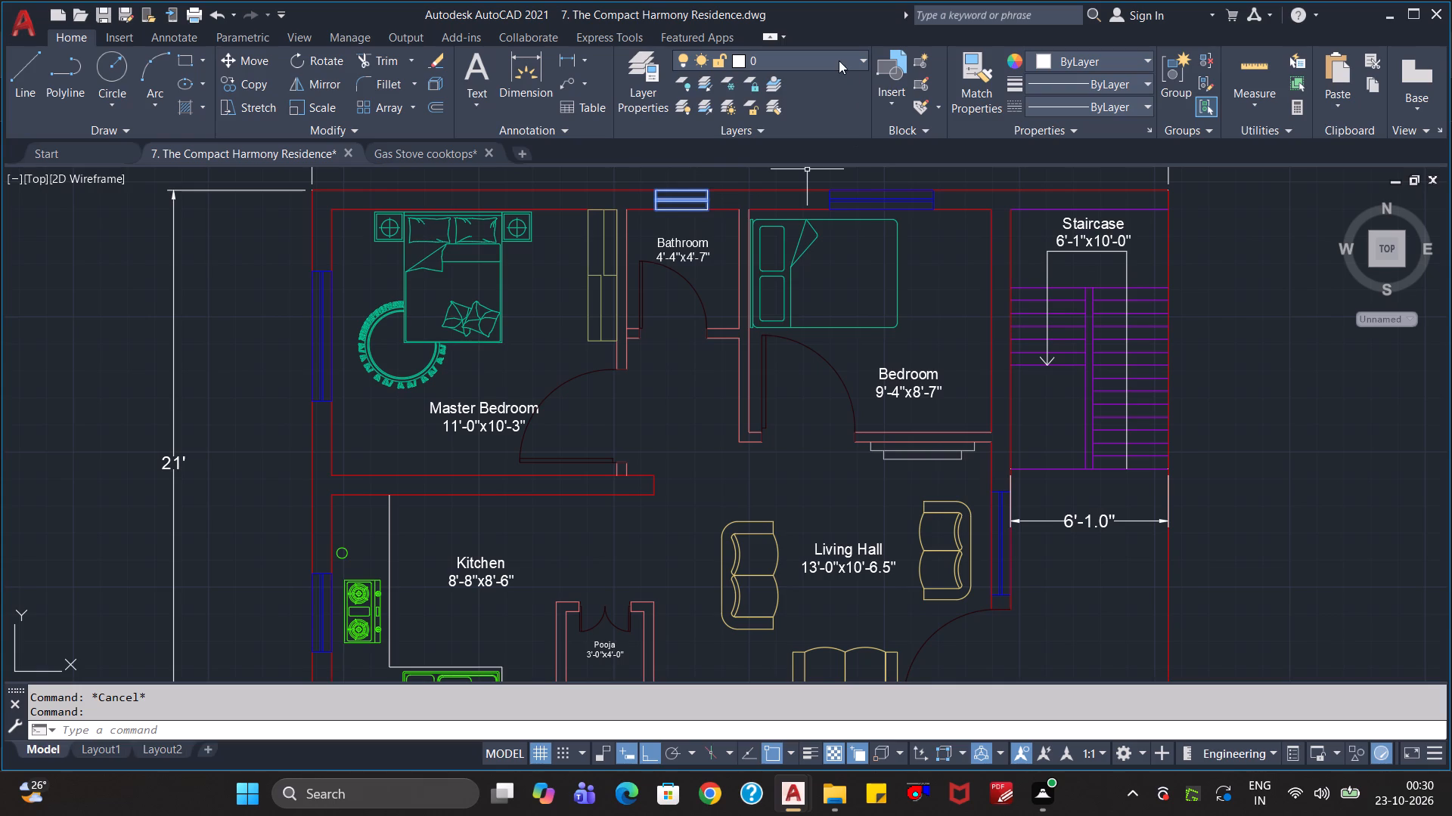
click(770, 326)
key(Escape)
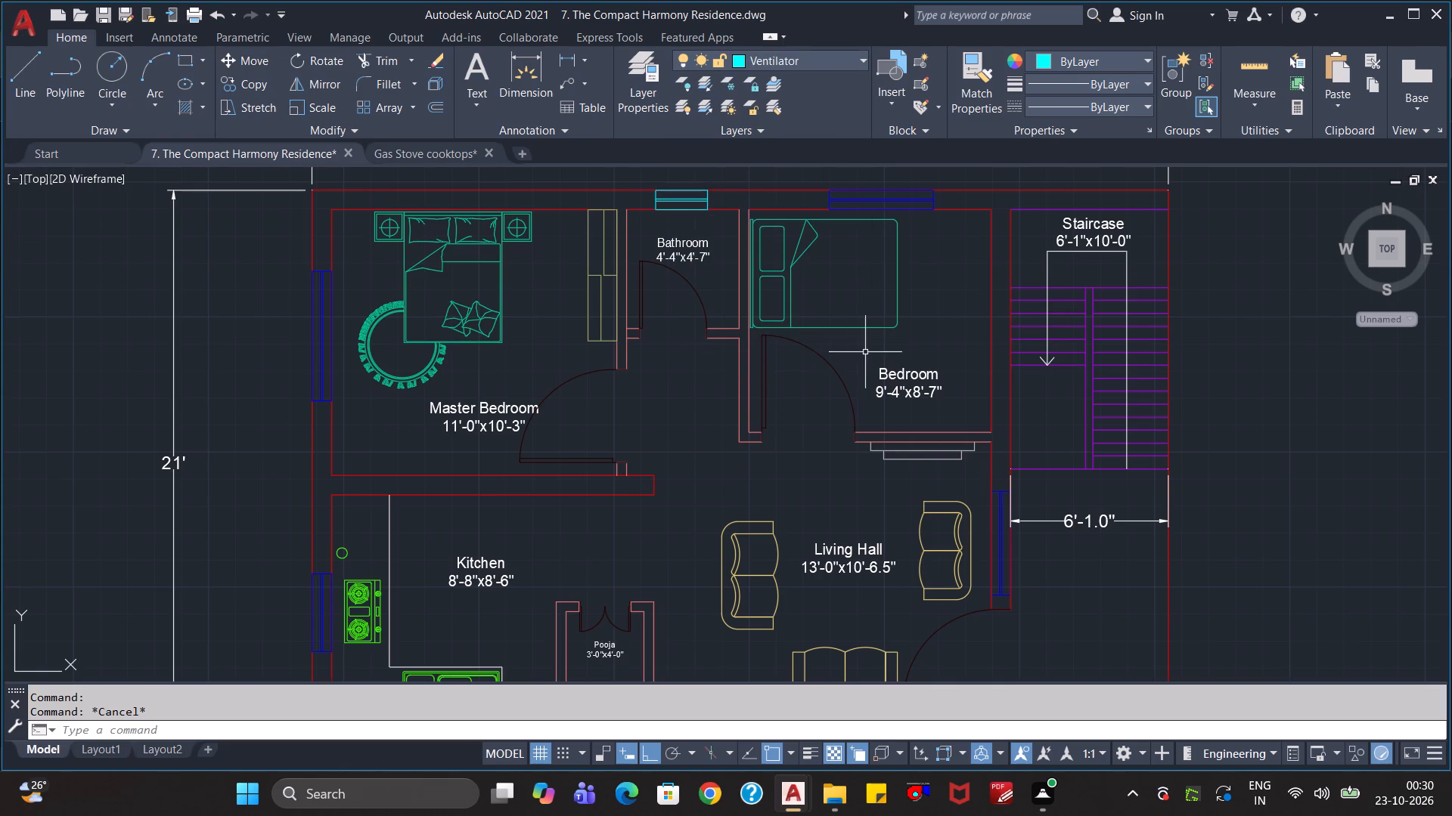
Save the floor plan drawing.
scroll(849, 424, down, 1)
key(ctrl+s)
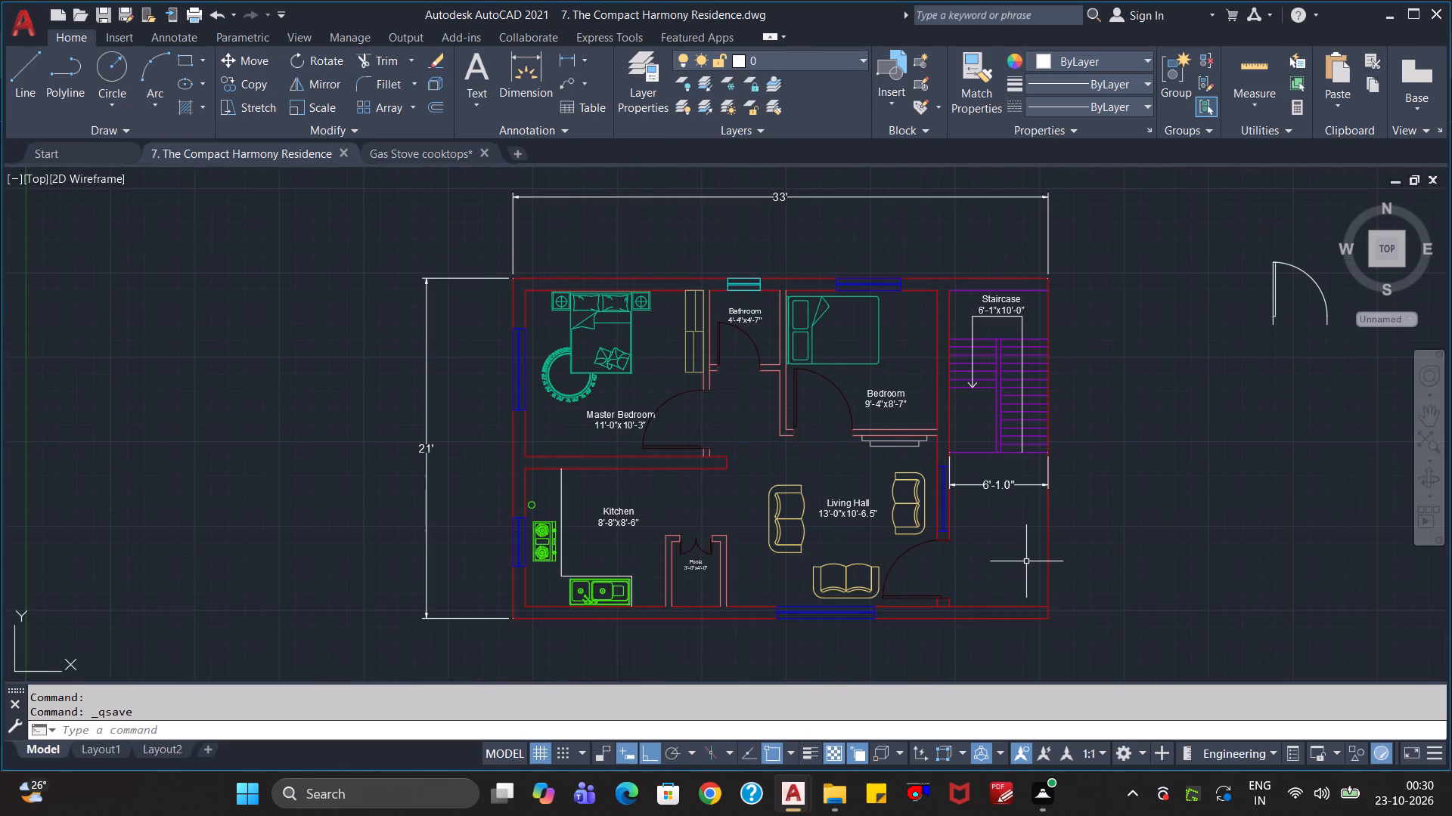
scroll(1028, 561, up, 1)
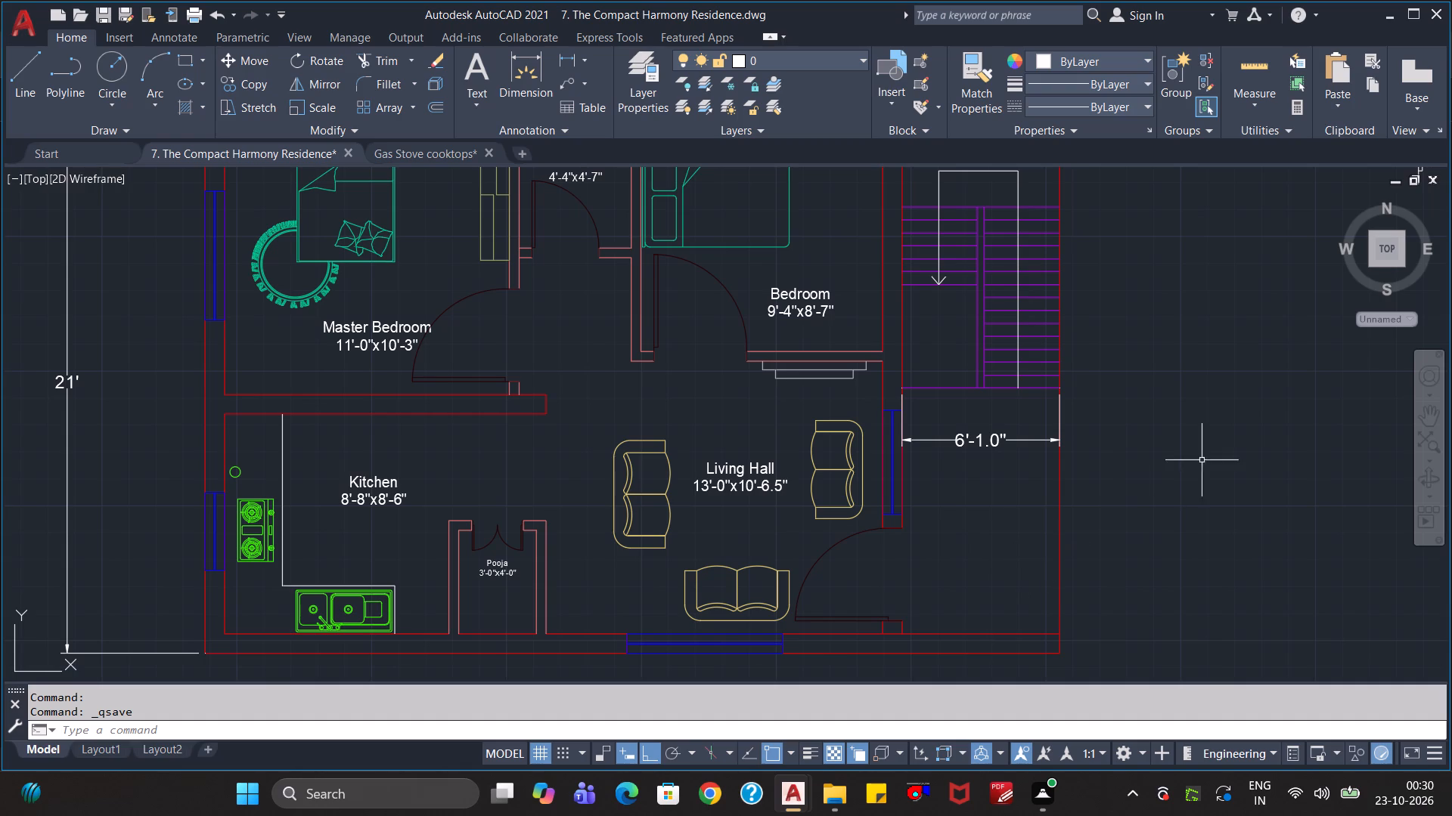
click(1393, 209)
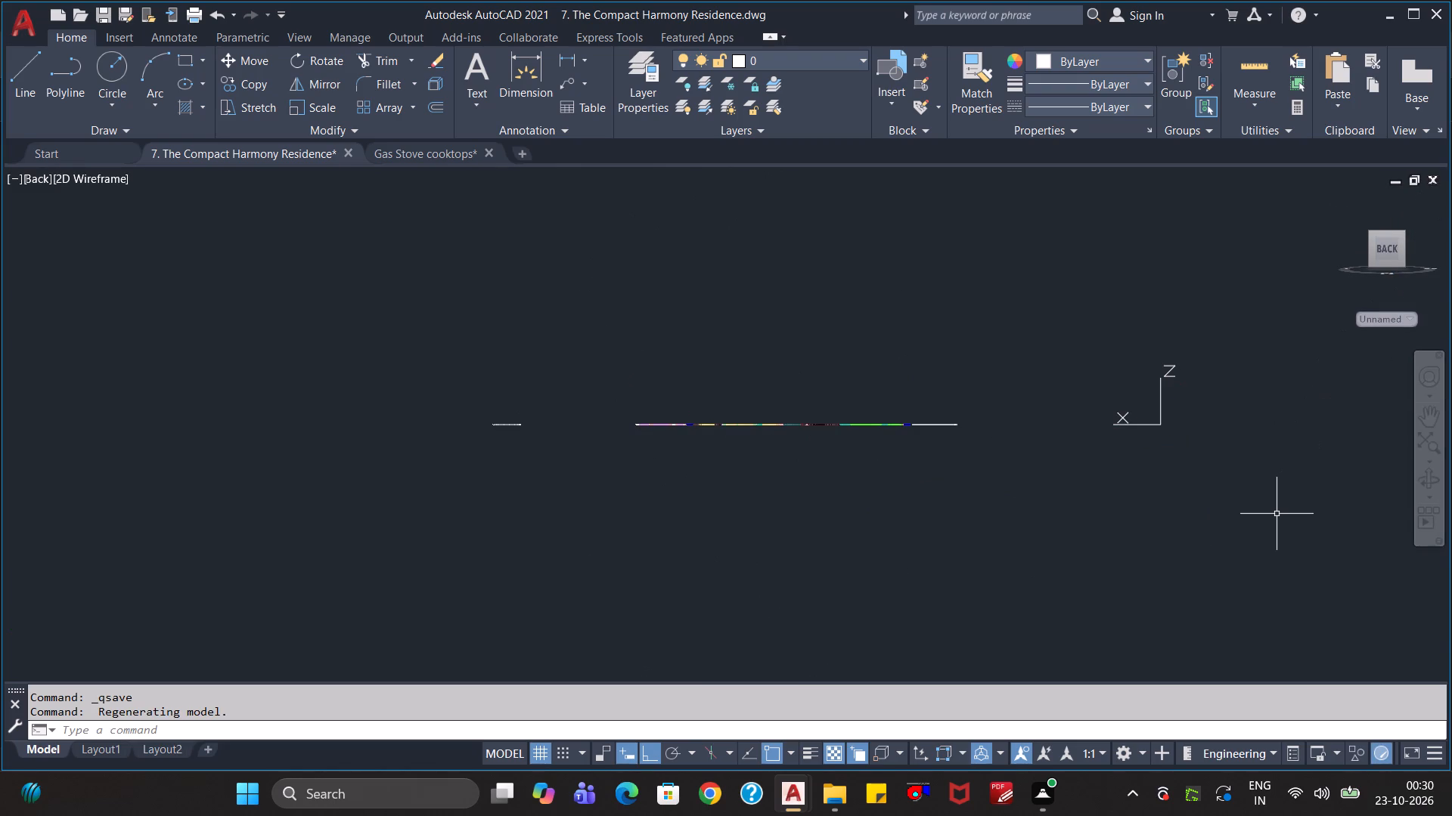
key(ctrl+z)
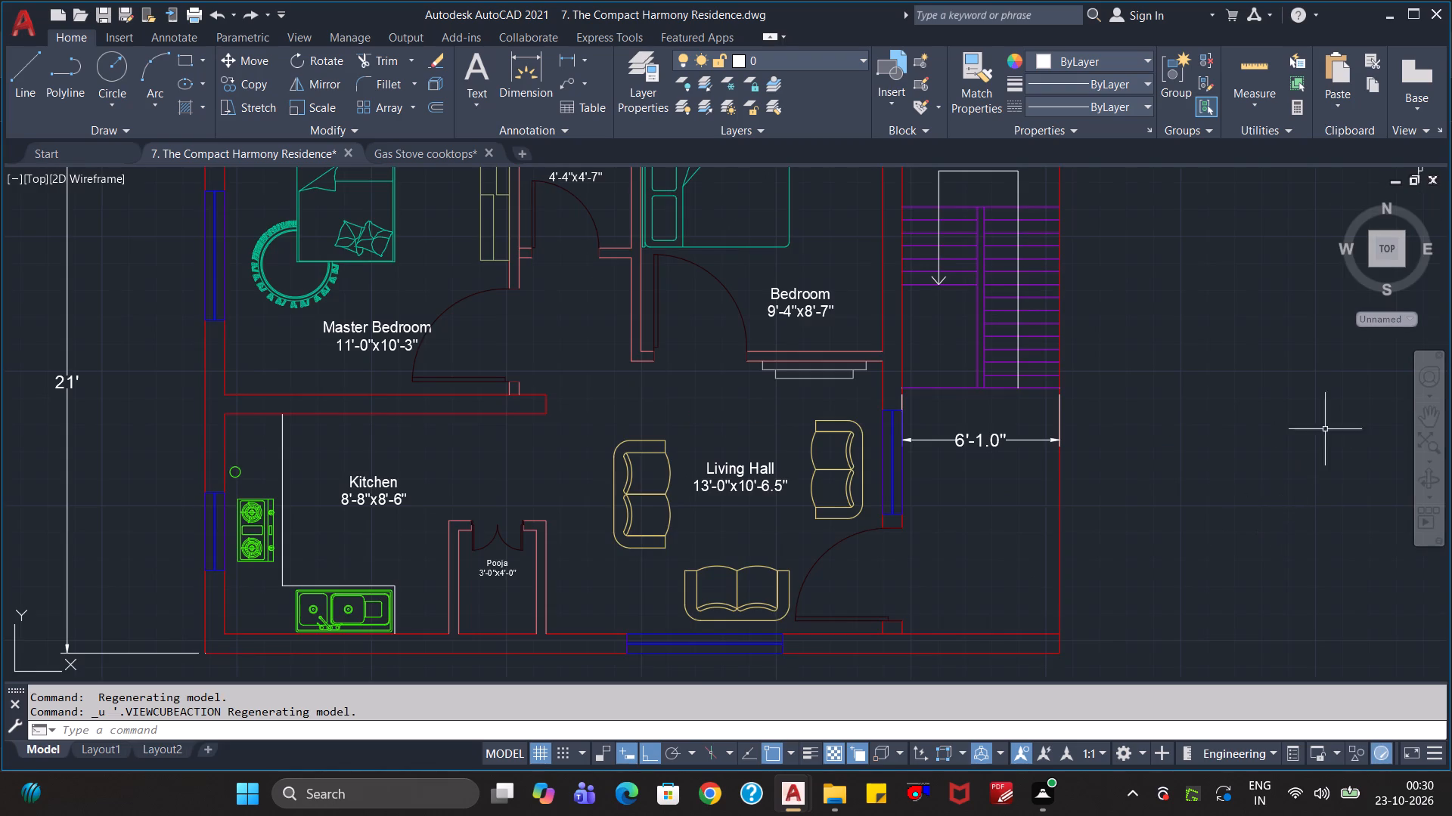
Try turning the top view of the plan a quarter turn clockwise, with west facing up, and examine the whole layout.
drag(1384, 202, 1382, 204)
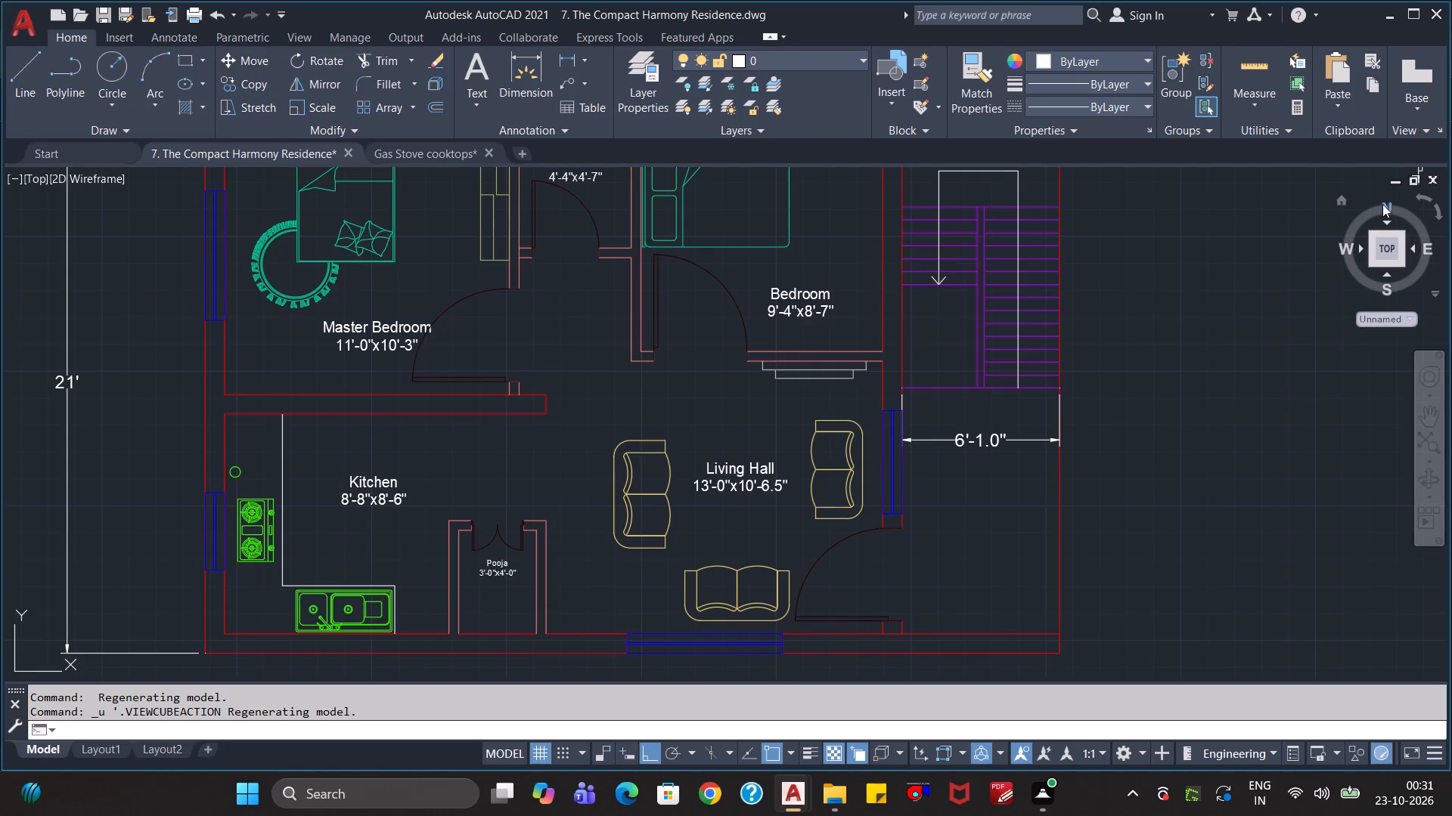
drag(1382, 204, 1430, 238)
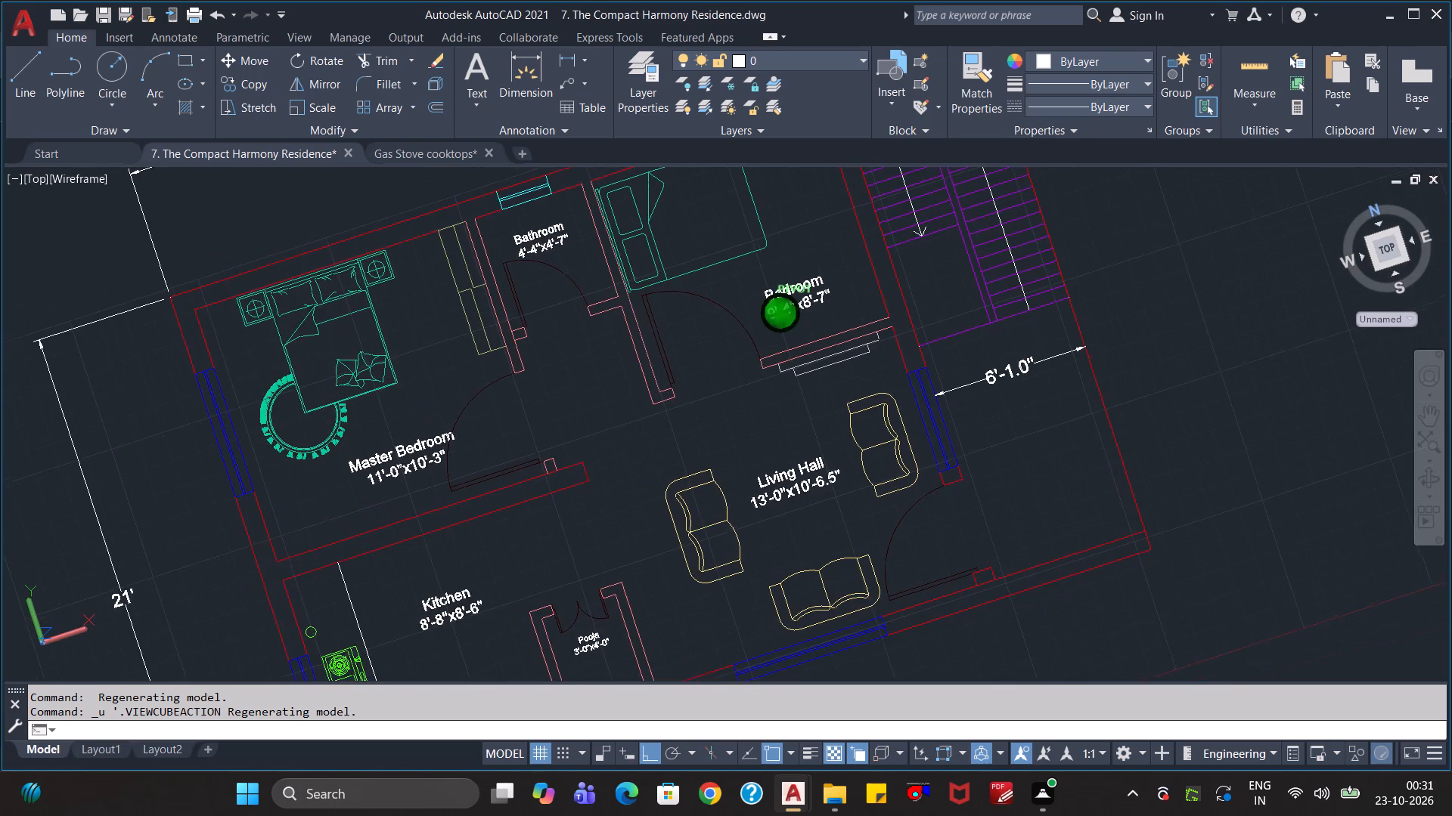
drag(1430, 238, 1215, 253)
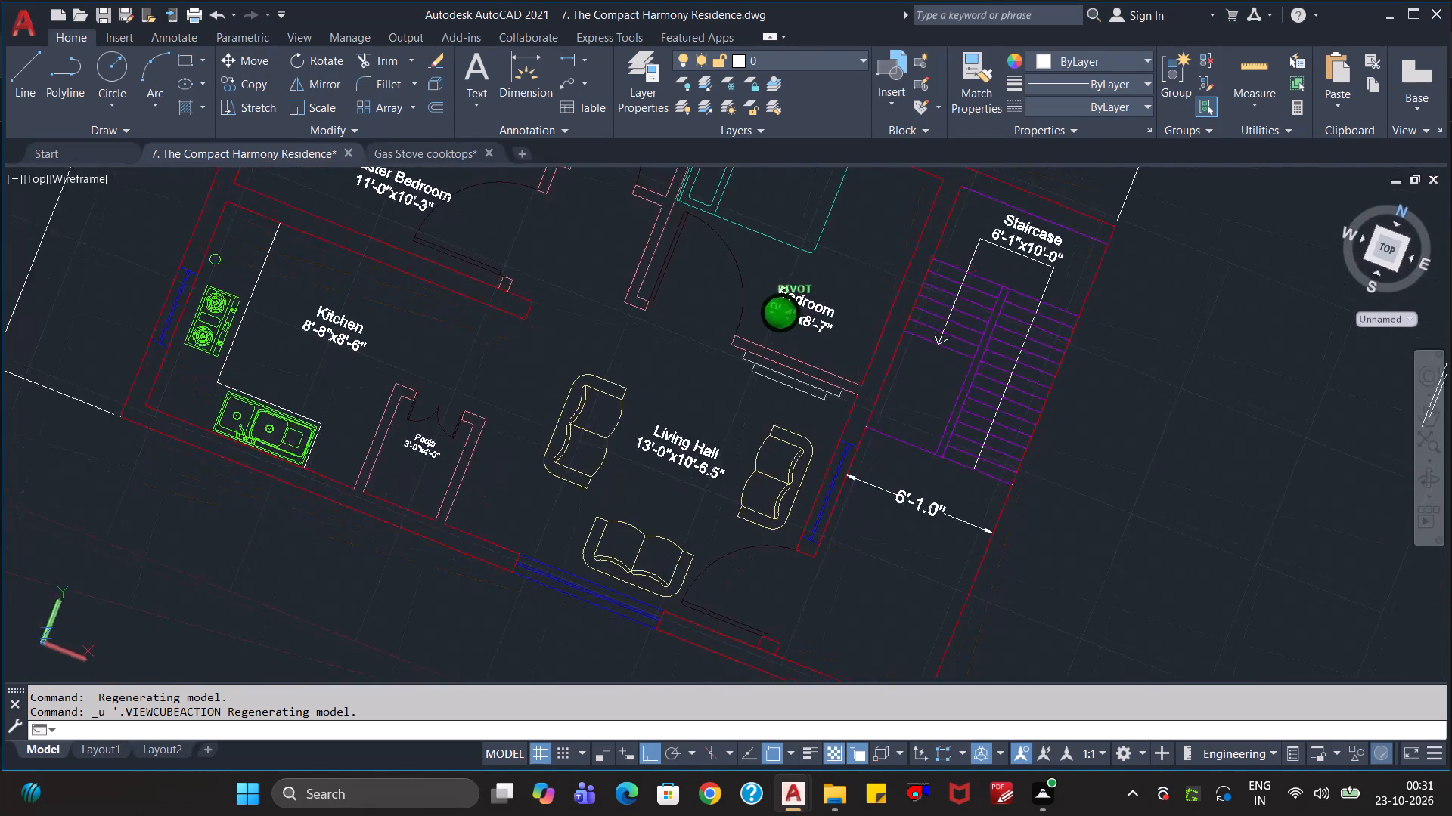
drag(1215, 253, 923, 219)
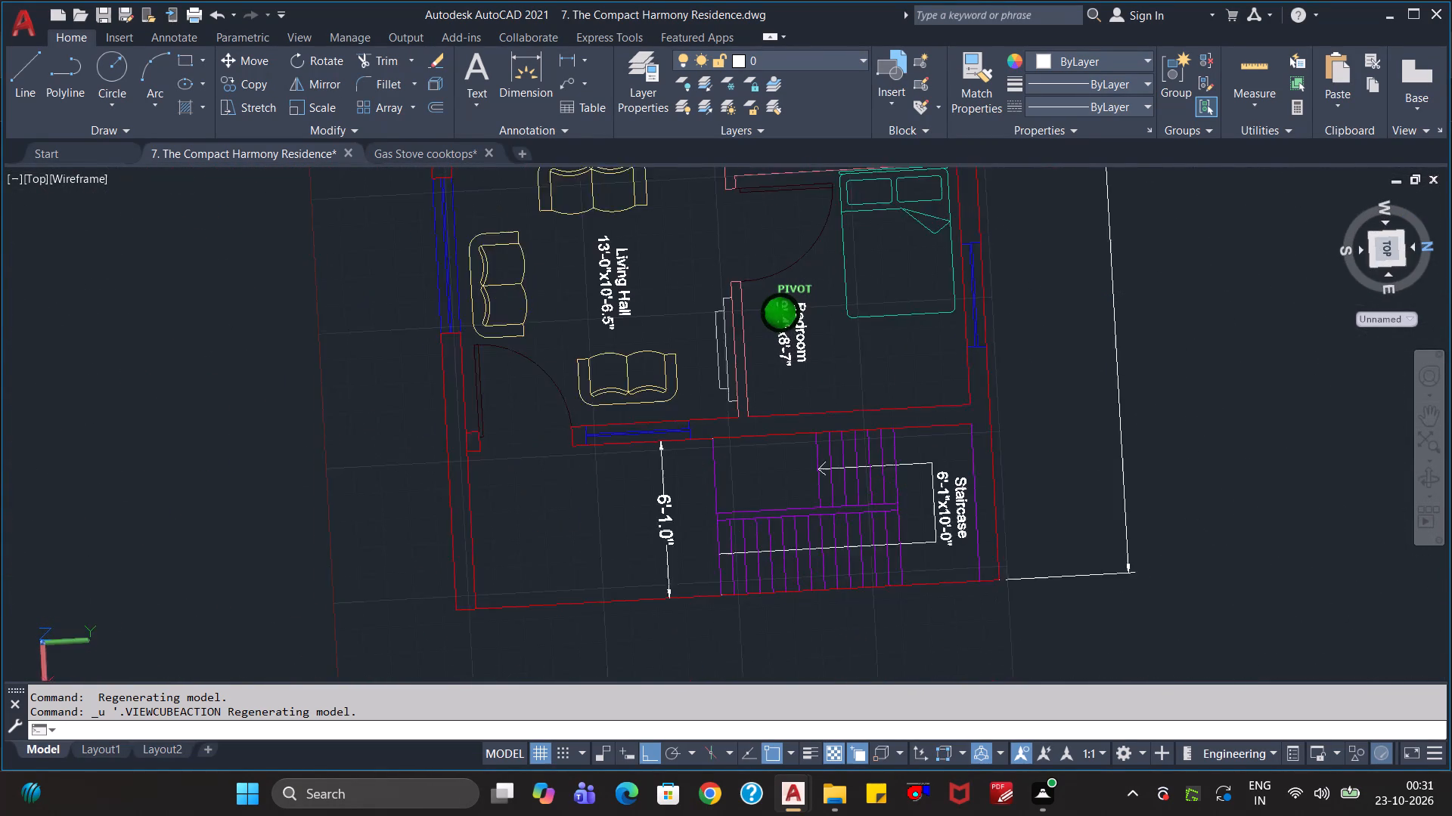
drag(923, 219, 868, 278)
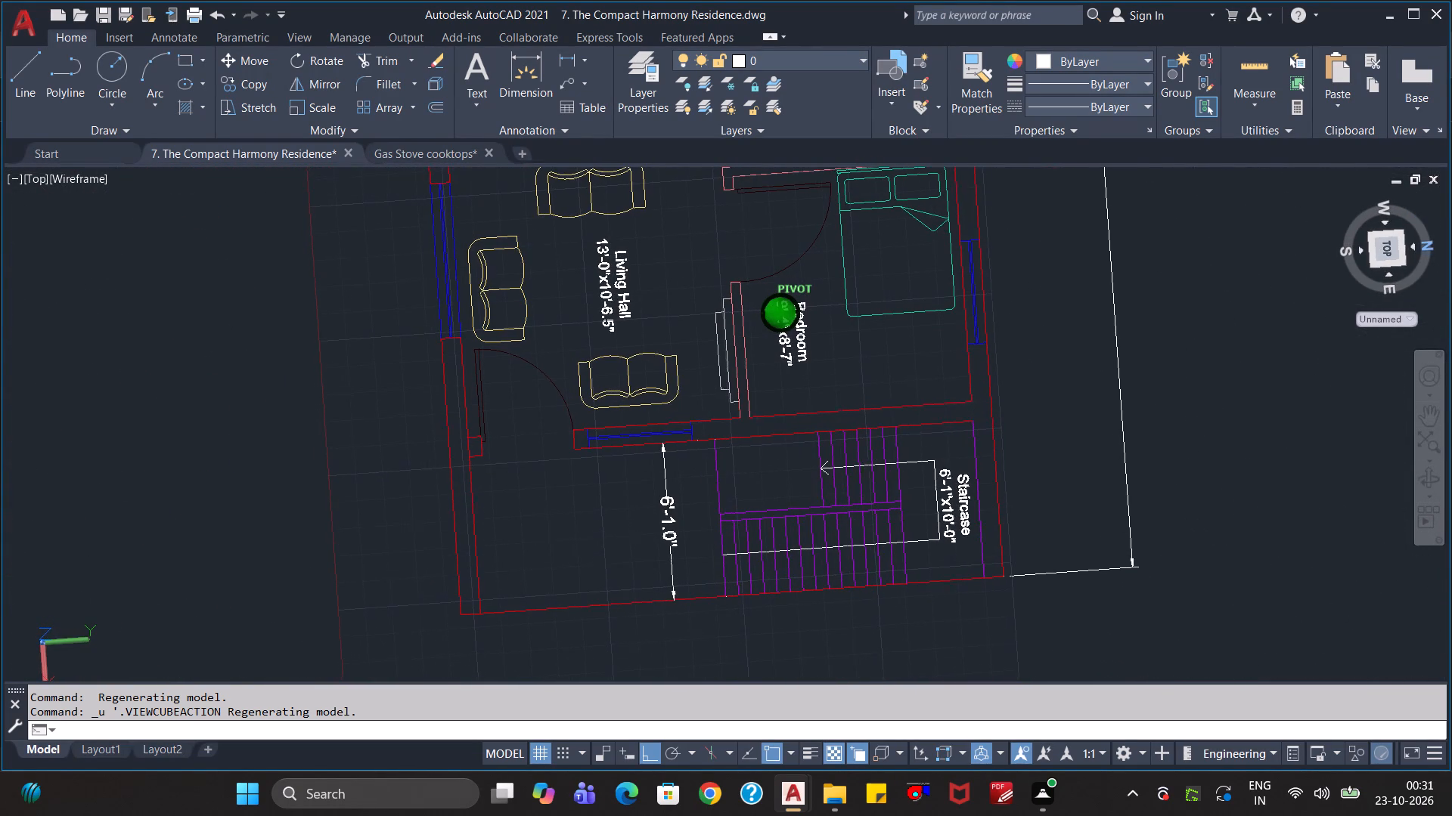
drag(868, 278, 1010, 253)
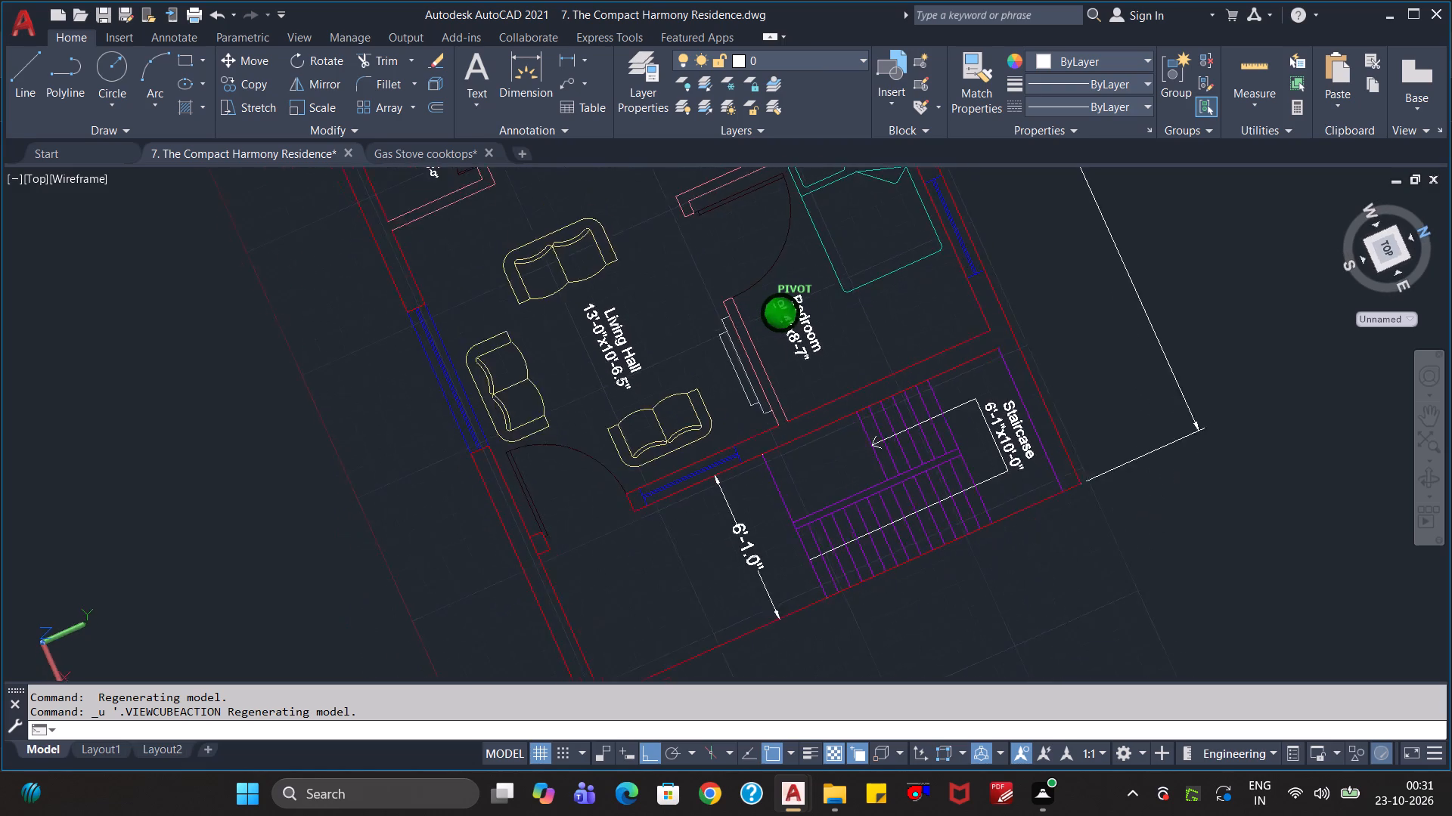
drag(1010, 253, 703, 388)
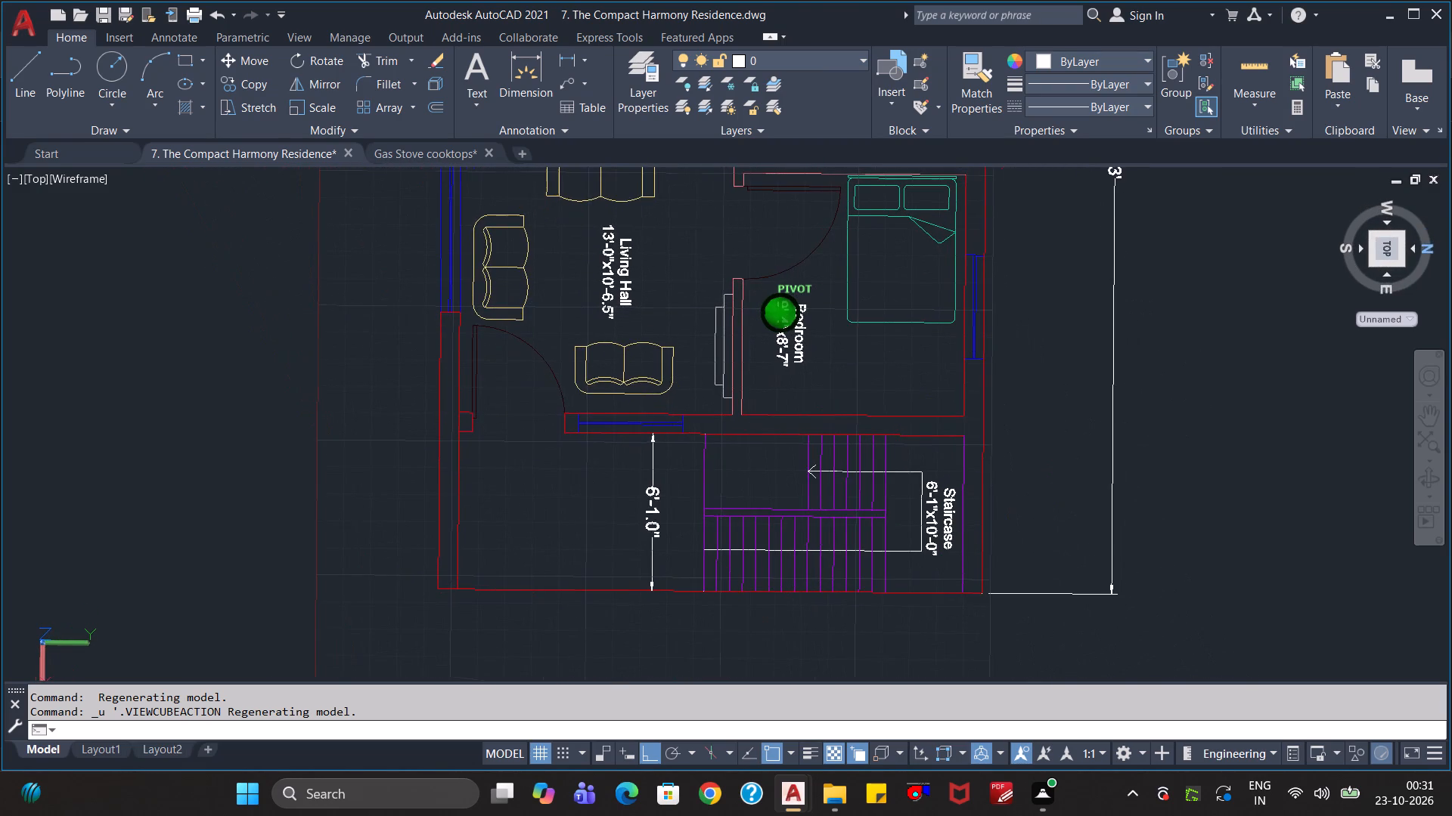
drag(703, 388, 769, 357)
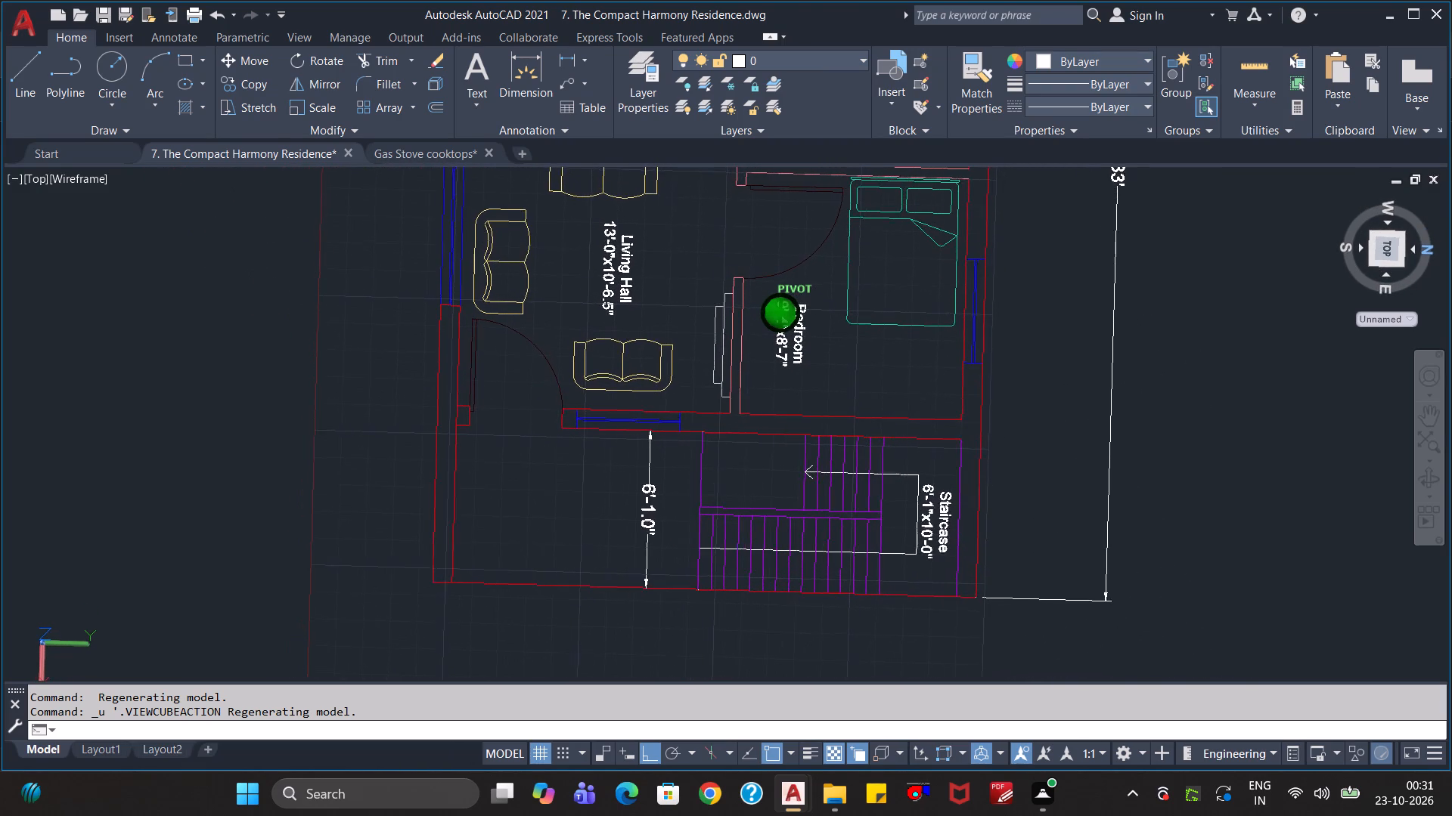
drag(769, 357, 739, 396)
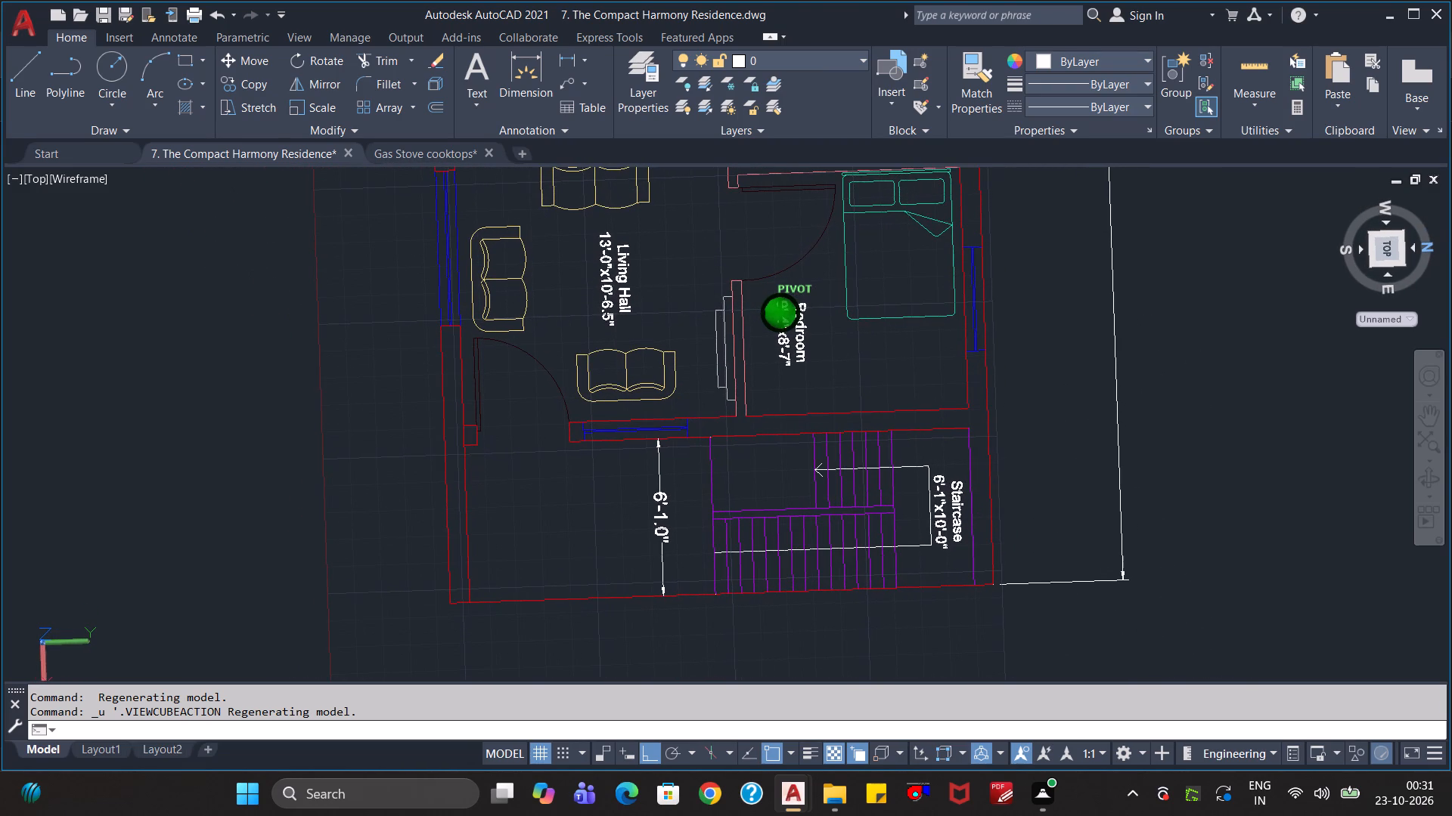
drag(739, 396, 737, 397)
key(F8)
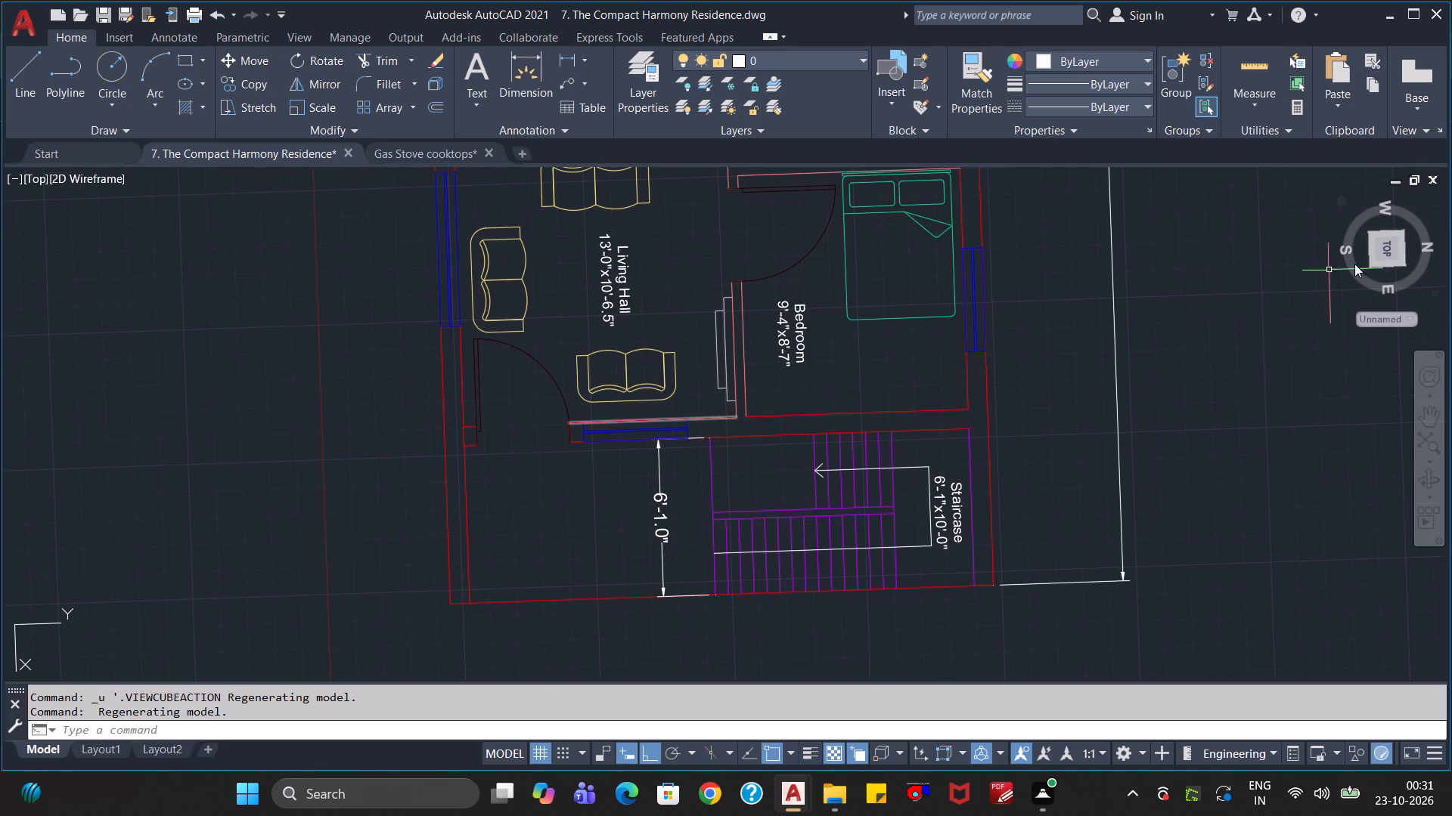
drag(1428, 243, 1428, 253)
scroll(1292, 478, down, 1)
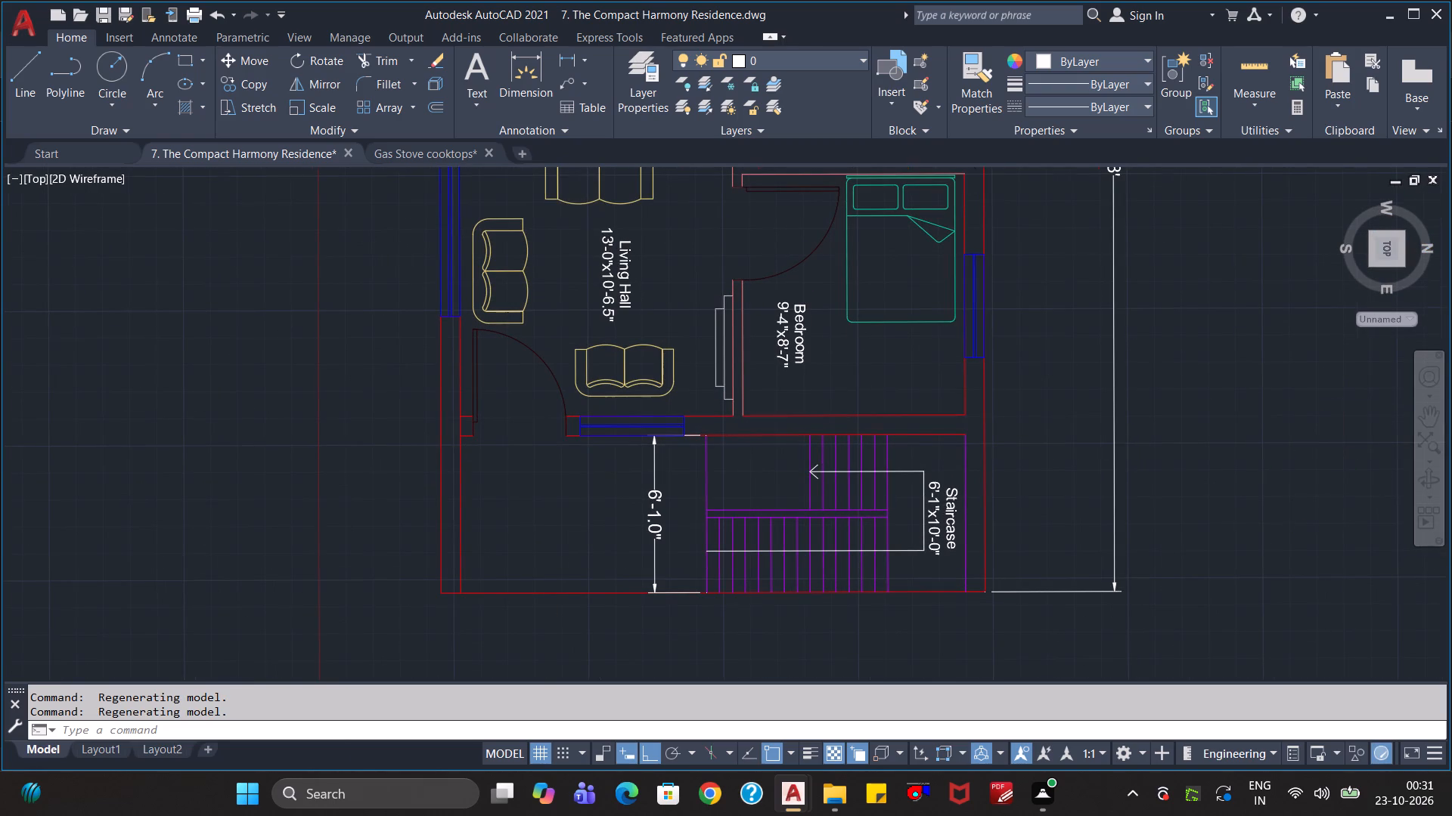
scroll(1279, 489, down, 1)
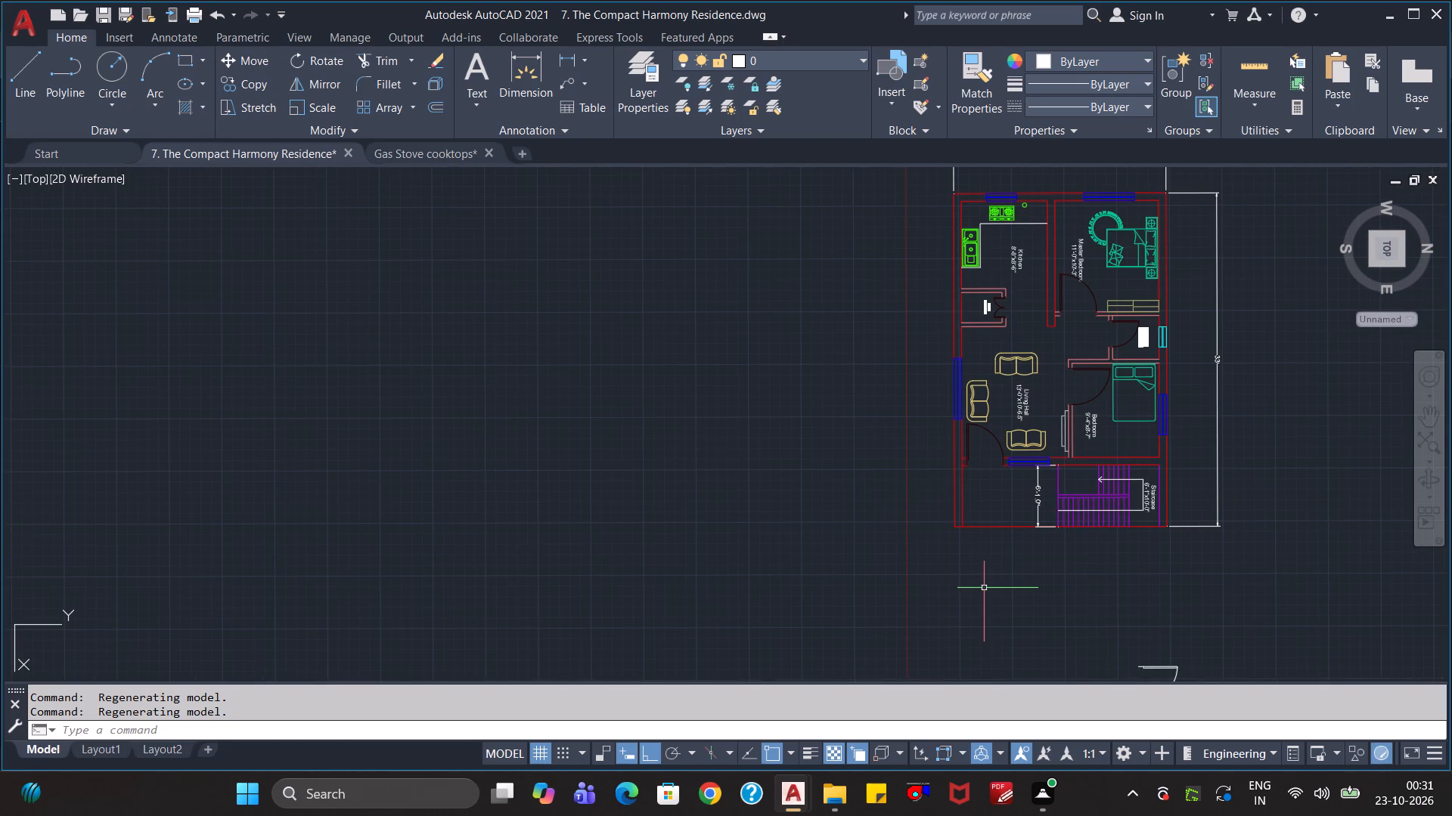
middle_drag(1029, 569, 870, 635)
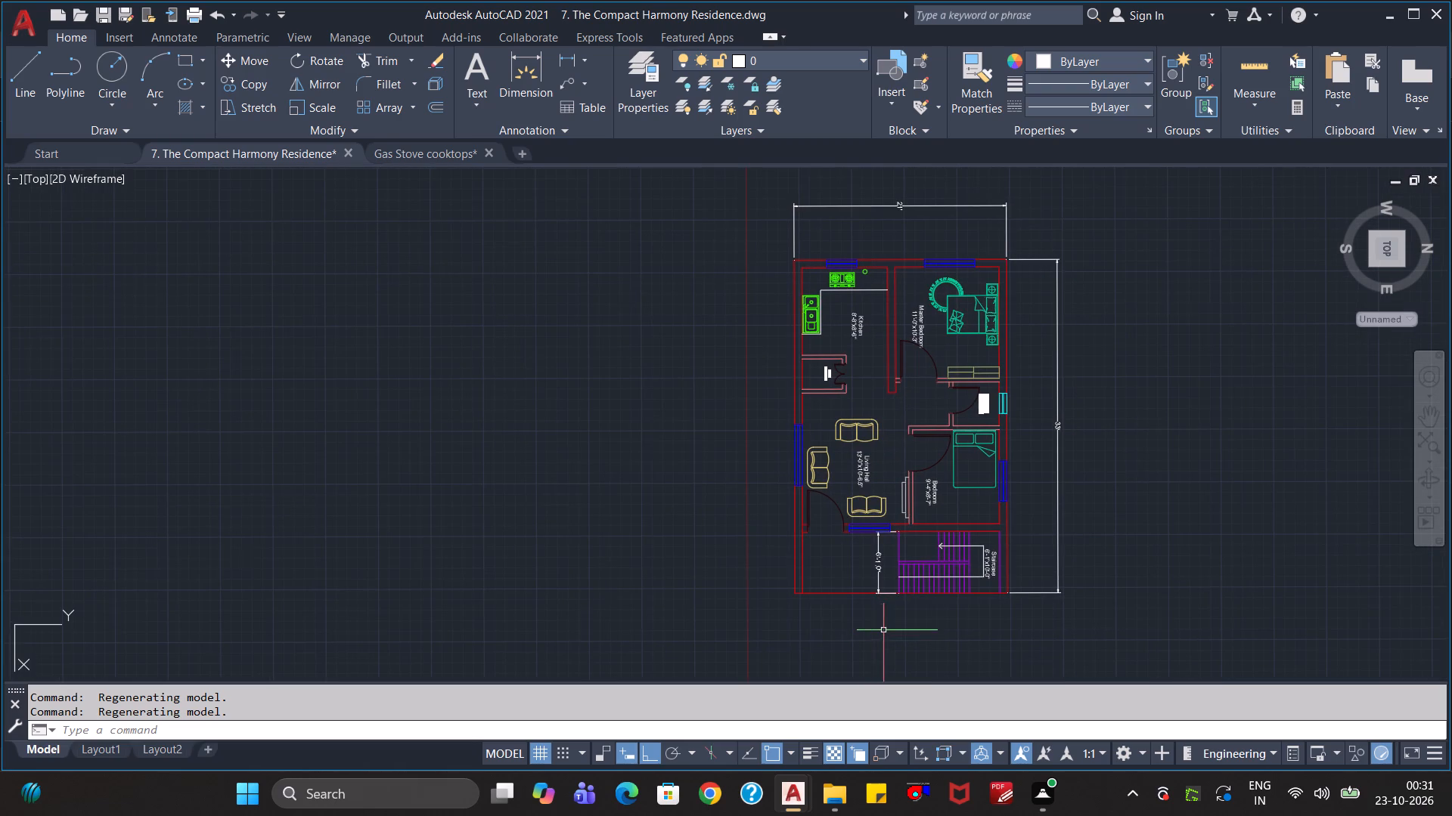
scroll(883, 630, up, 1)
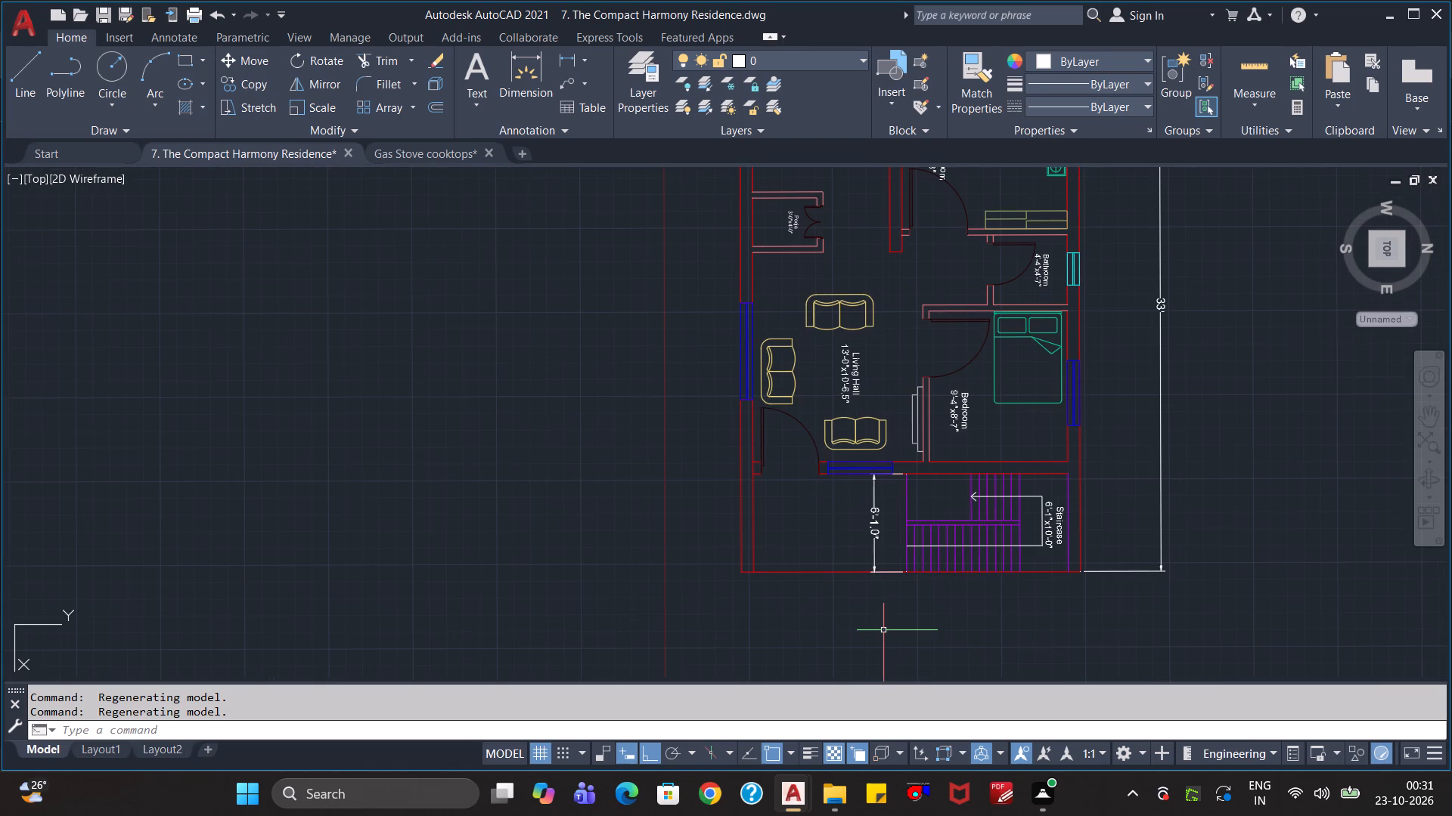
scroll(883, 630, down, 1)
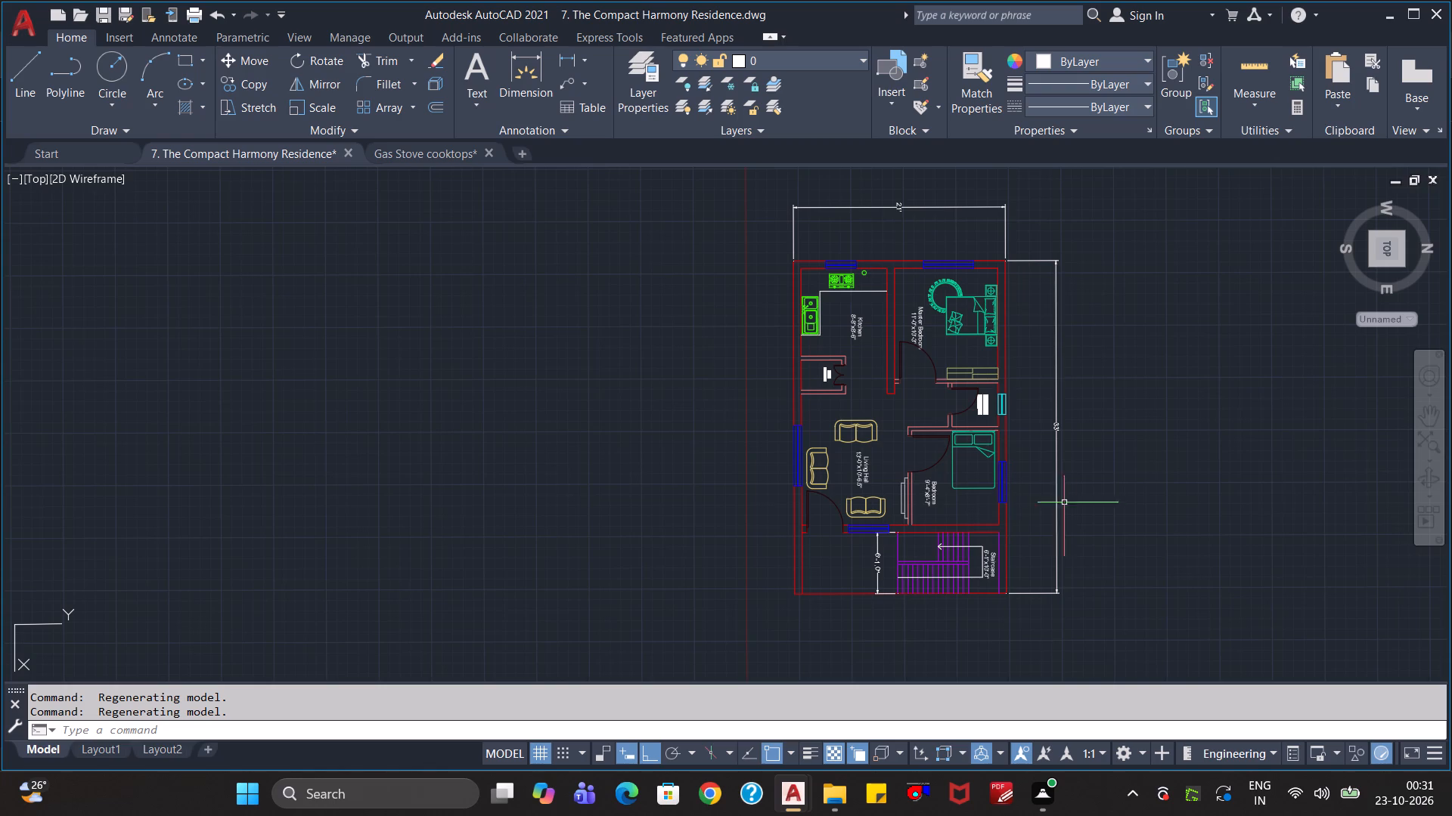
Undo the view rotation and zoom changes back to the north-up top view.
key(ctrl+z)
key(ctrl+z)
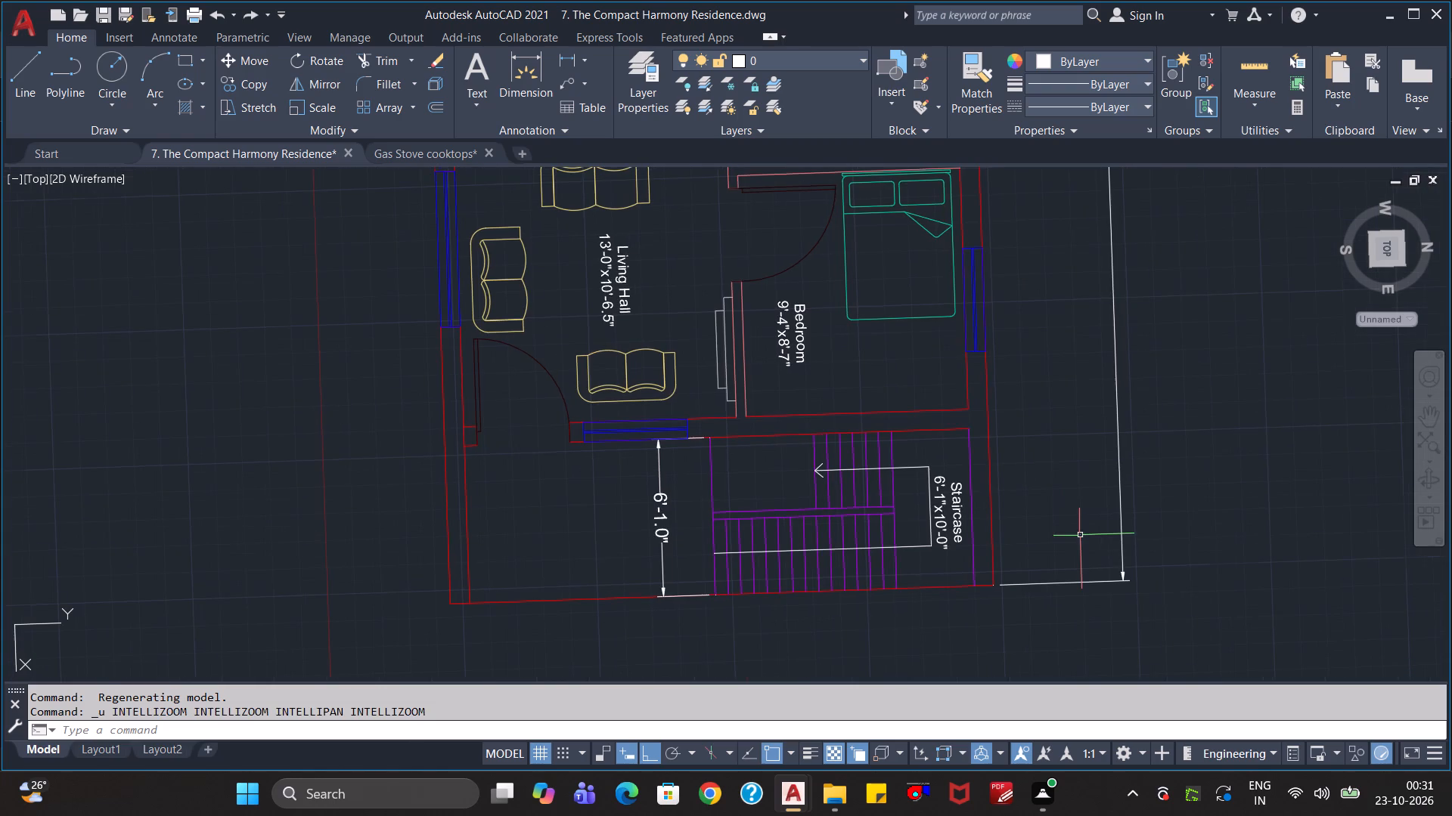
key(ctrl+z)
Erase the spare door block outside the plan beyond the staircase.
scroll(1080, 535, down, 2)
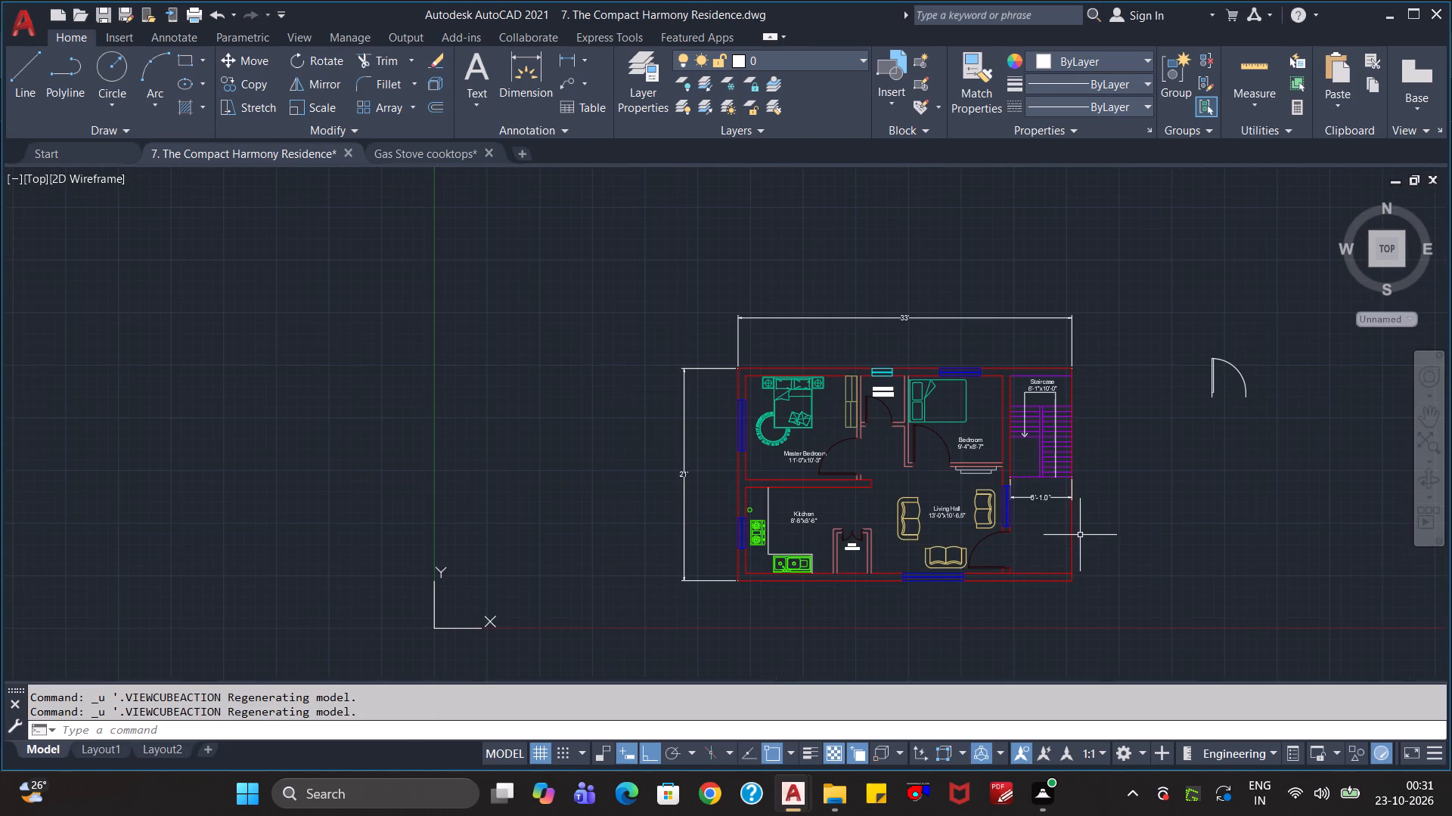
scroll(1156, 524, up, 2)
scroll(1143, 530, down, 1)
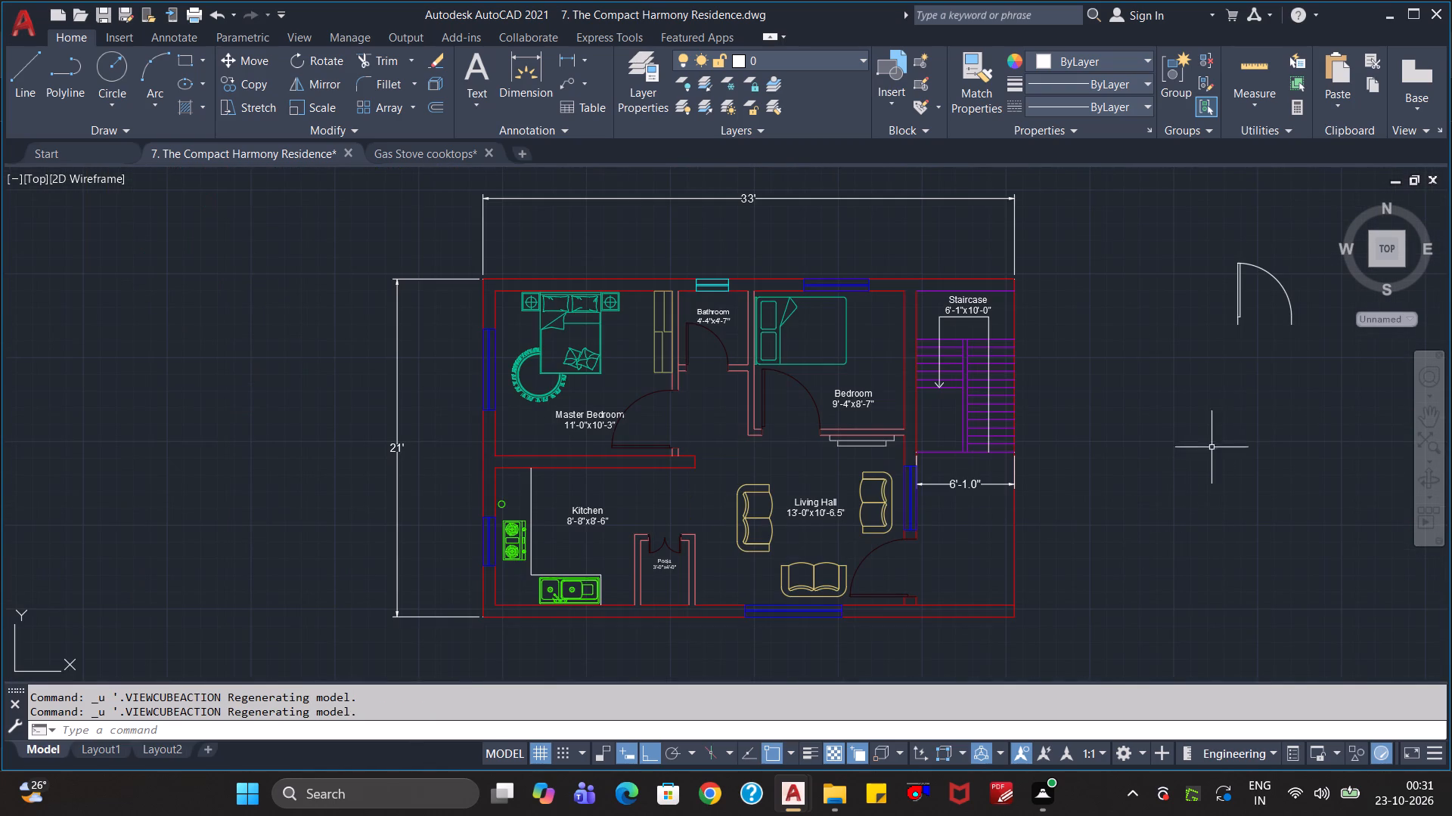
click(1280, 394)
click(1246, 264)
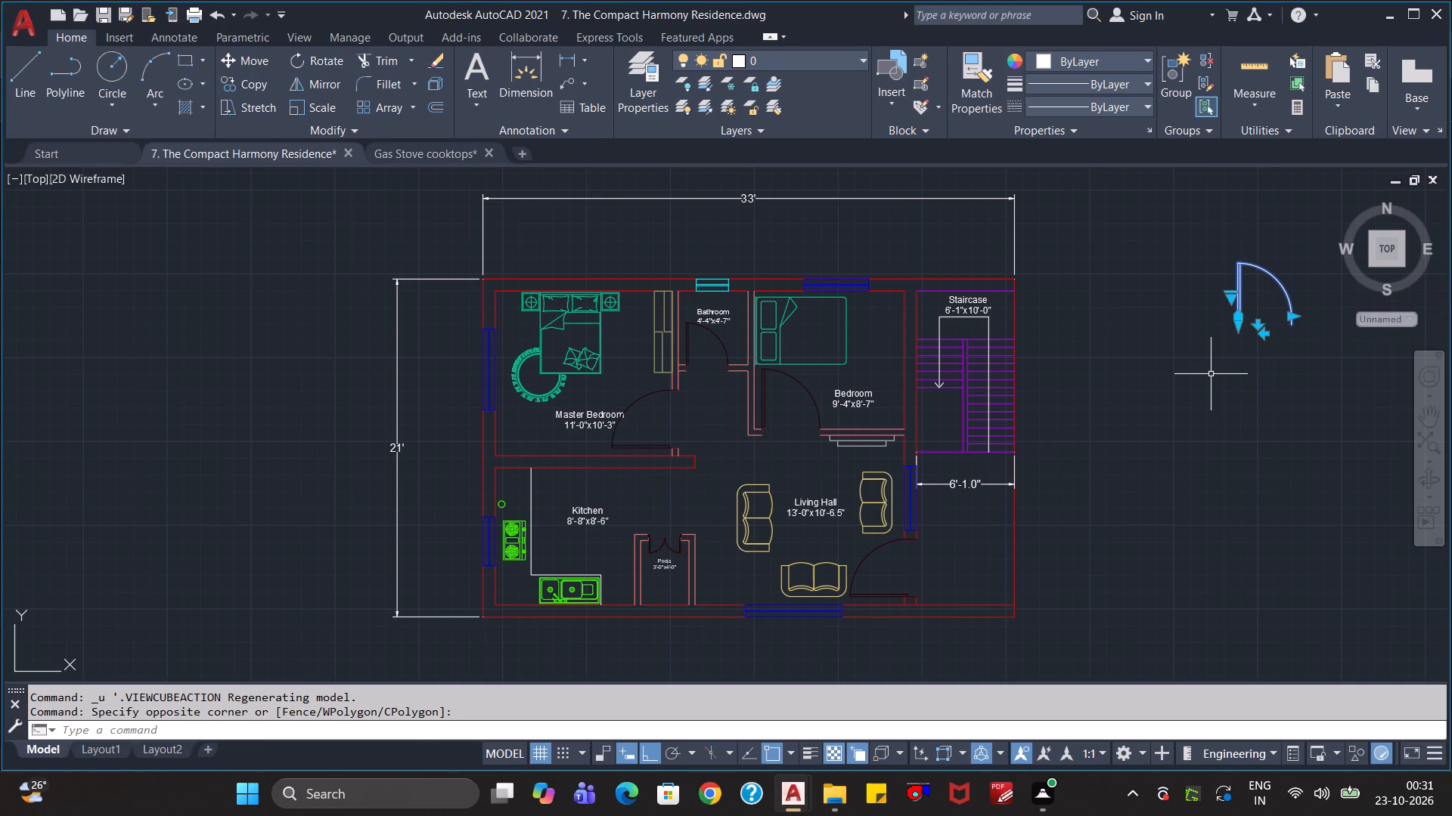
key(Delete)
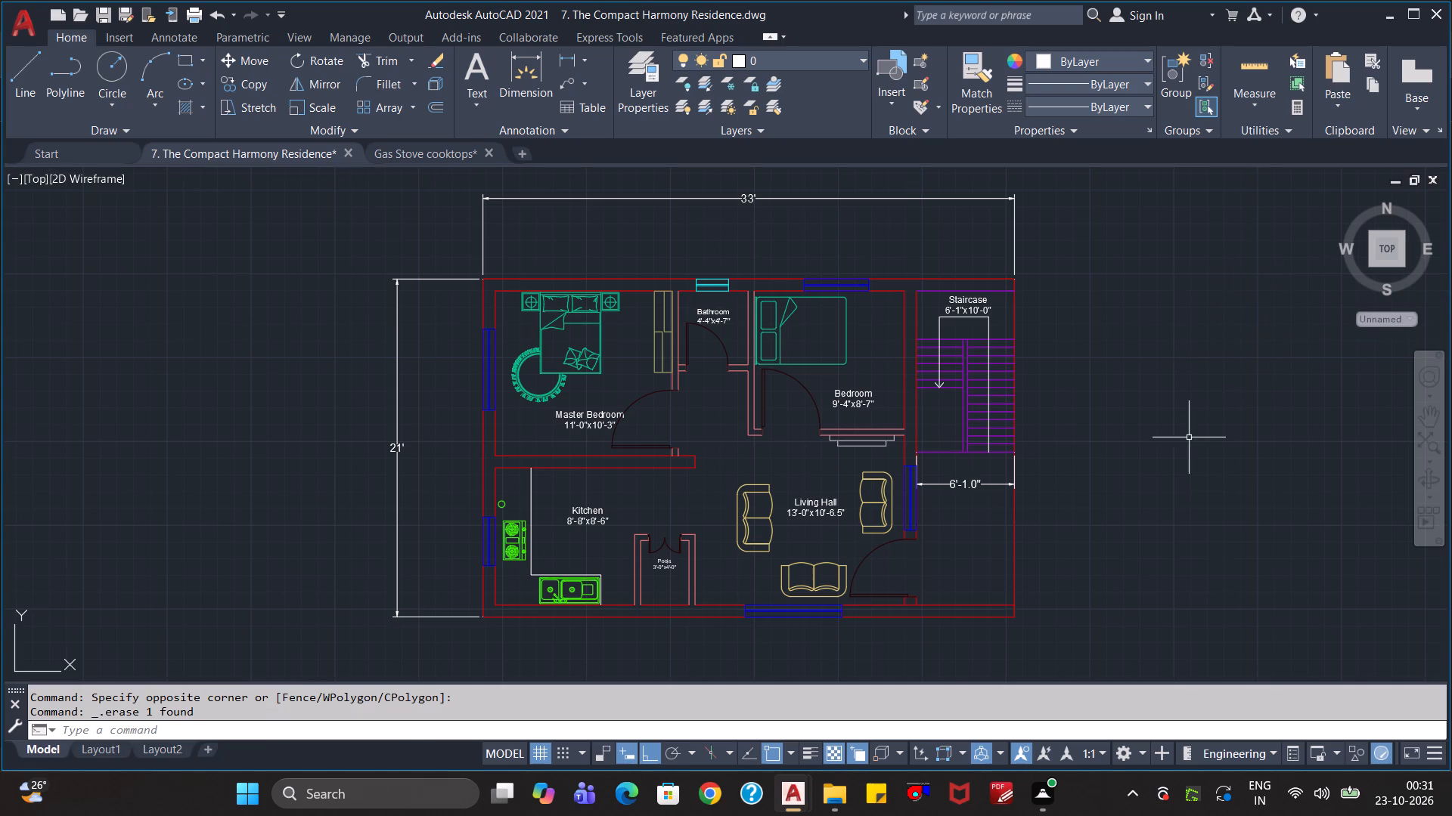
Save the floor plan drawing after the cleanup.
key(ctrl+s)
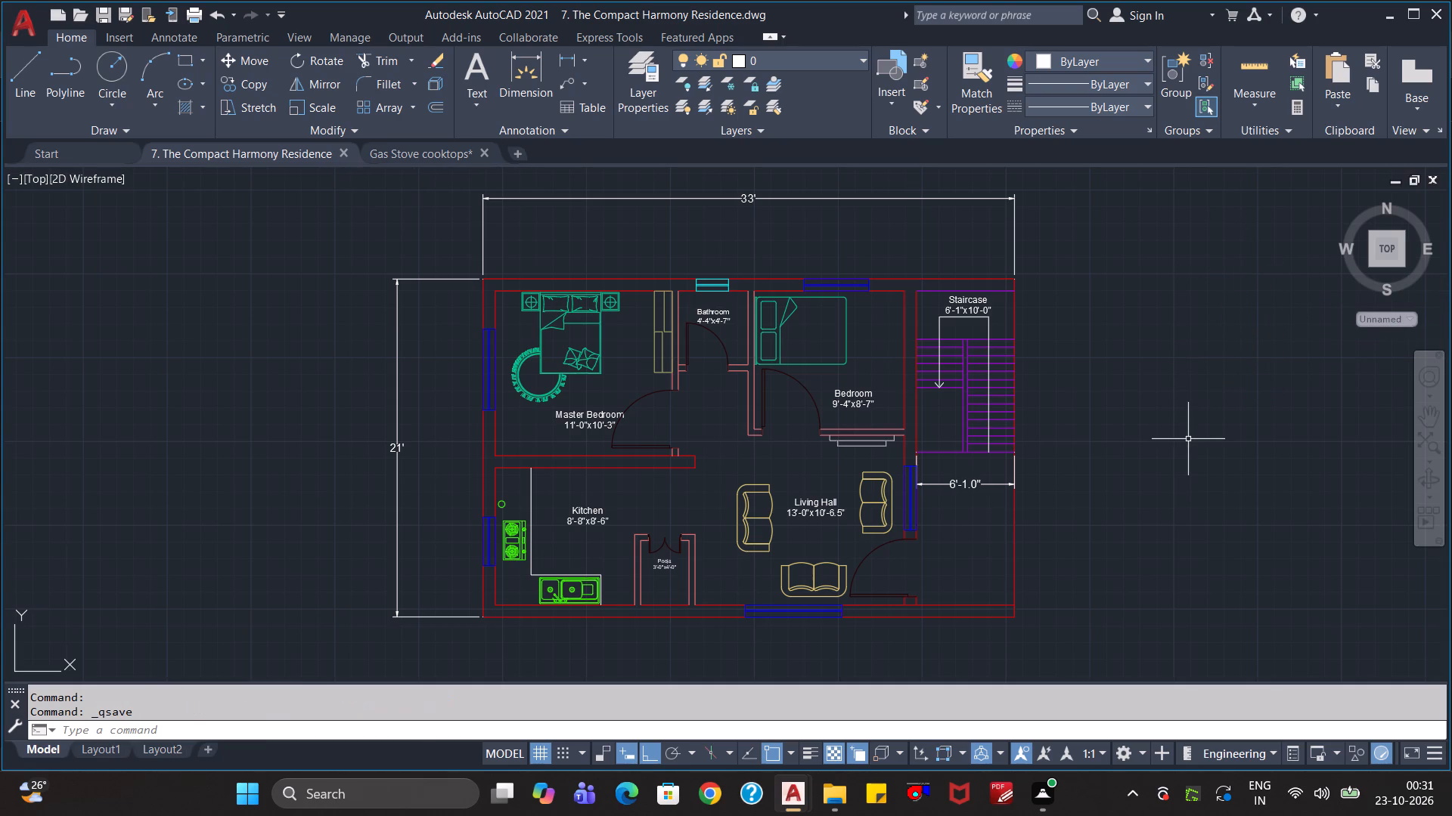
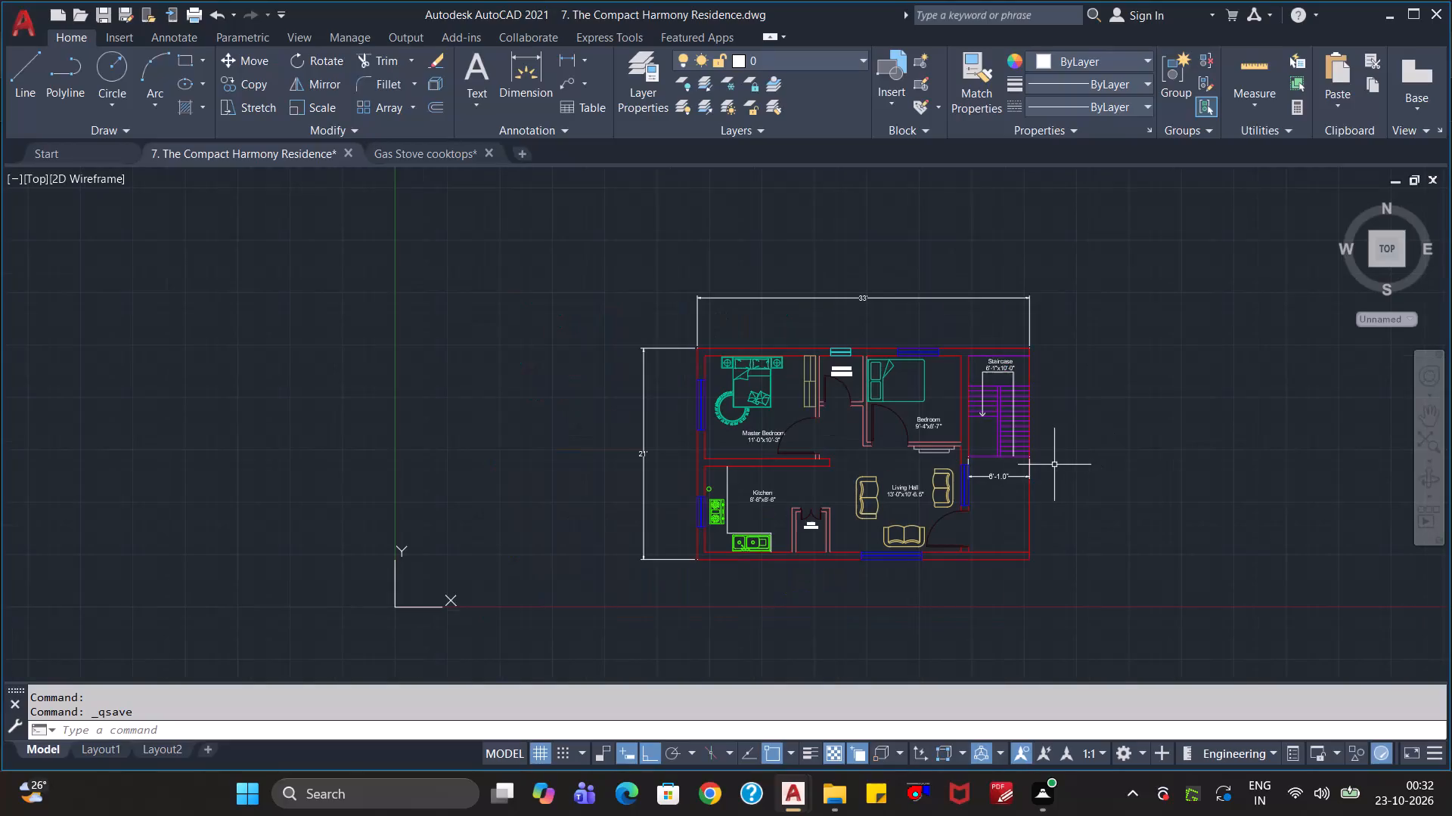
Move the overall 33' width dimension line about 3' south, closer to the plan's north wall.
scroll(1055, 490, up, 1)
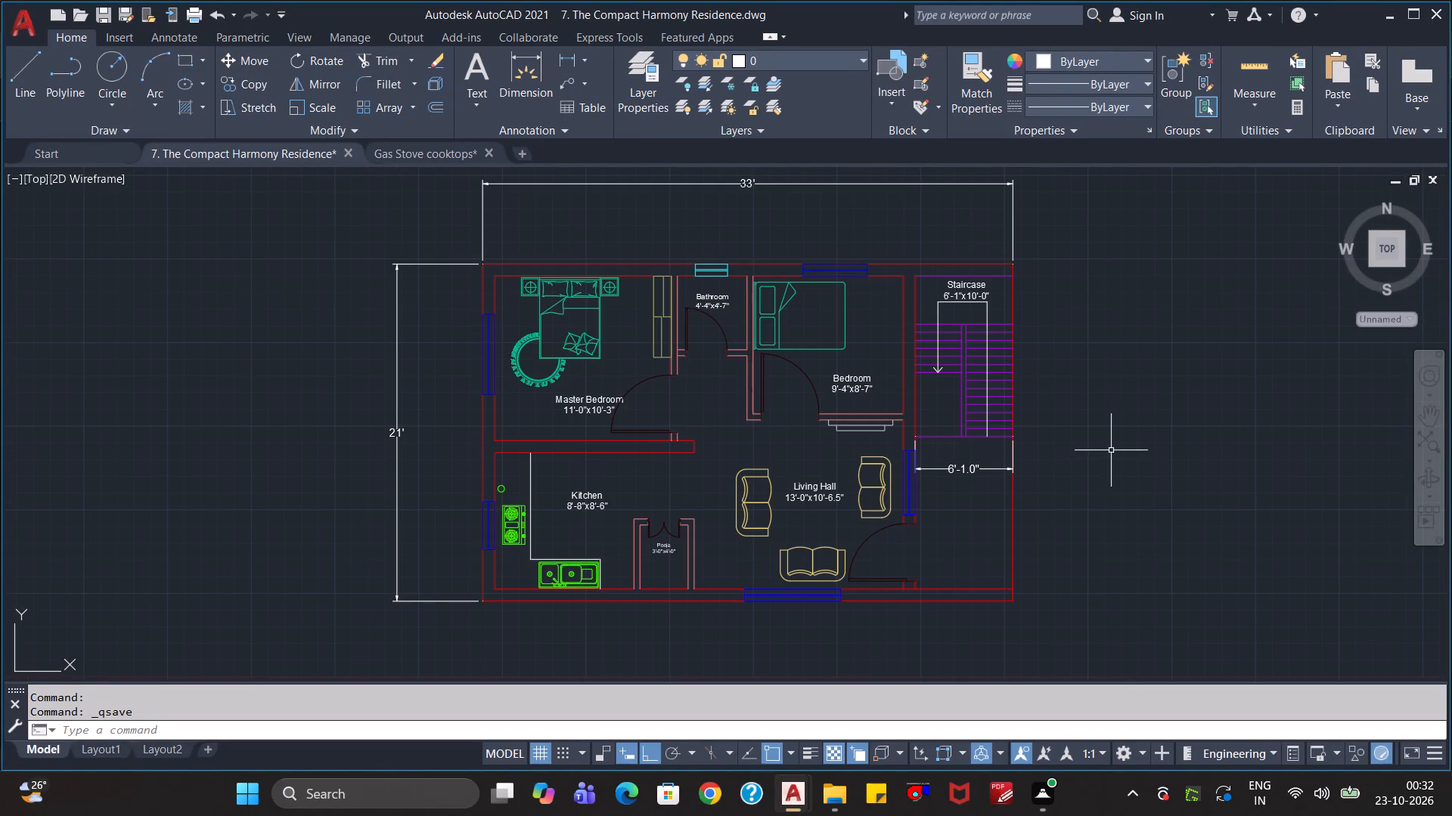
scroll(1111, 450, down, 1)
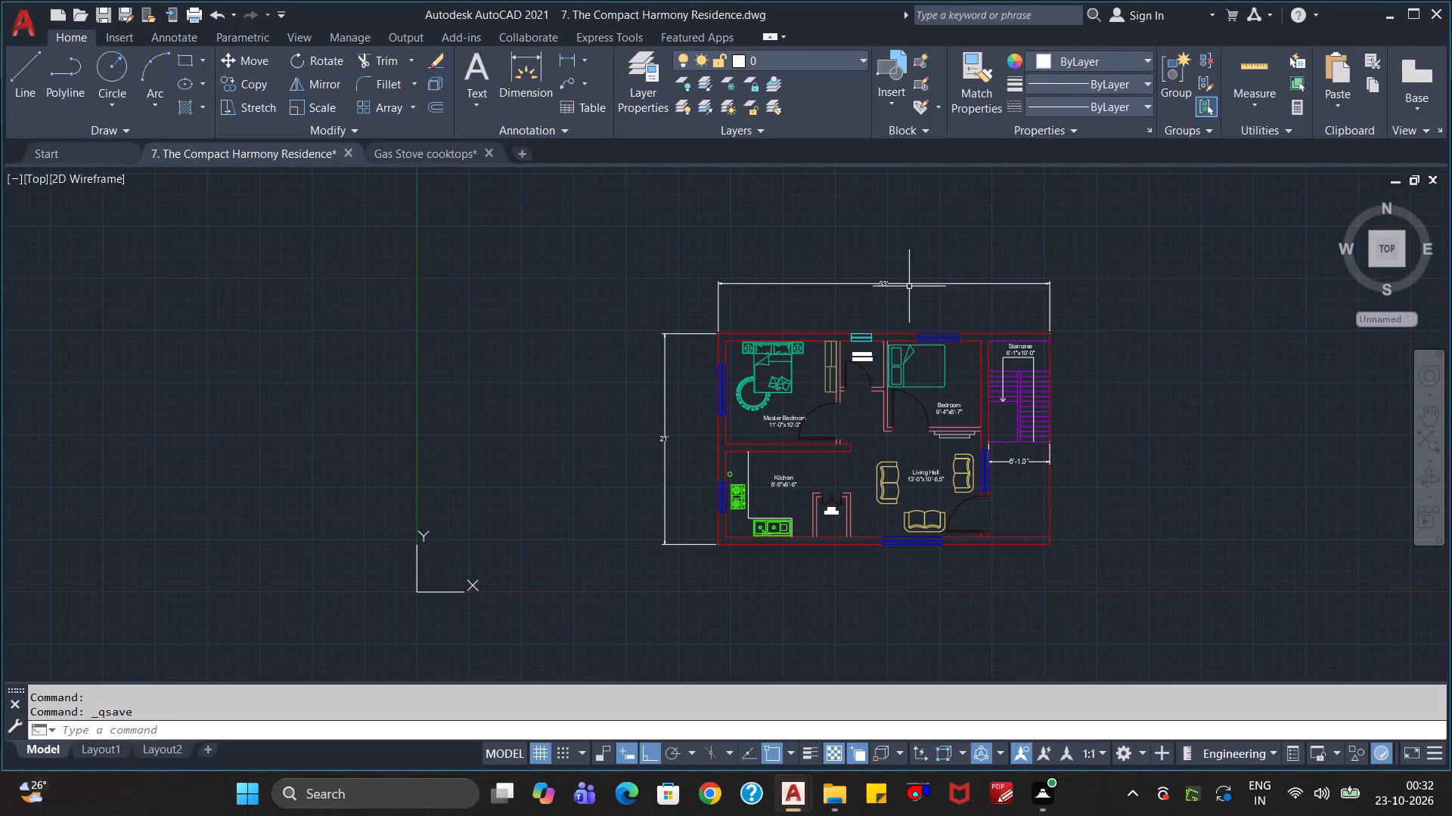
click(915, 281)
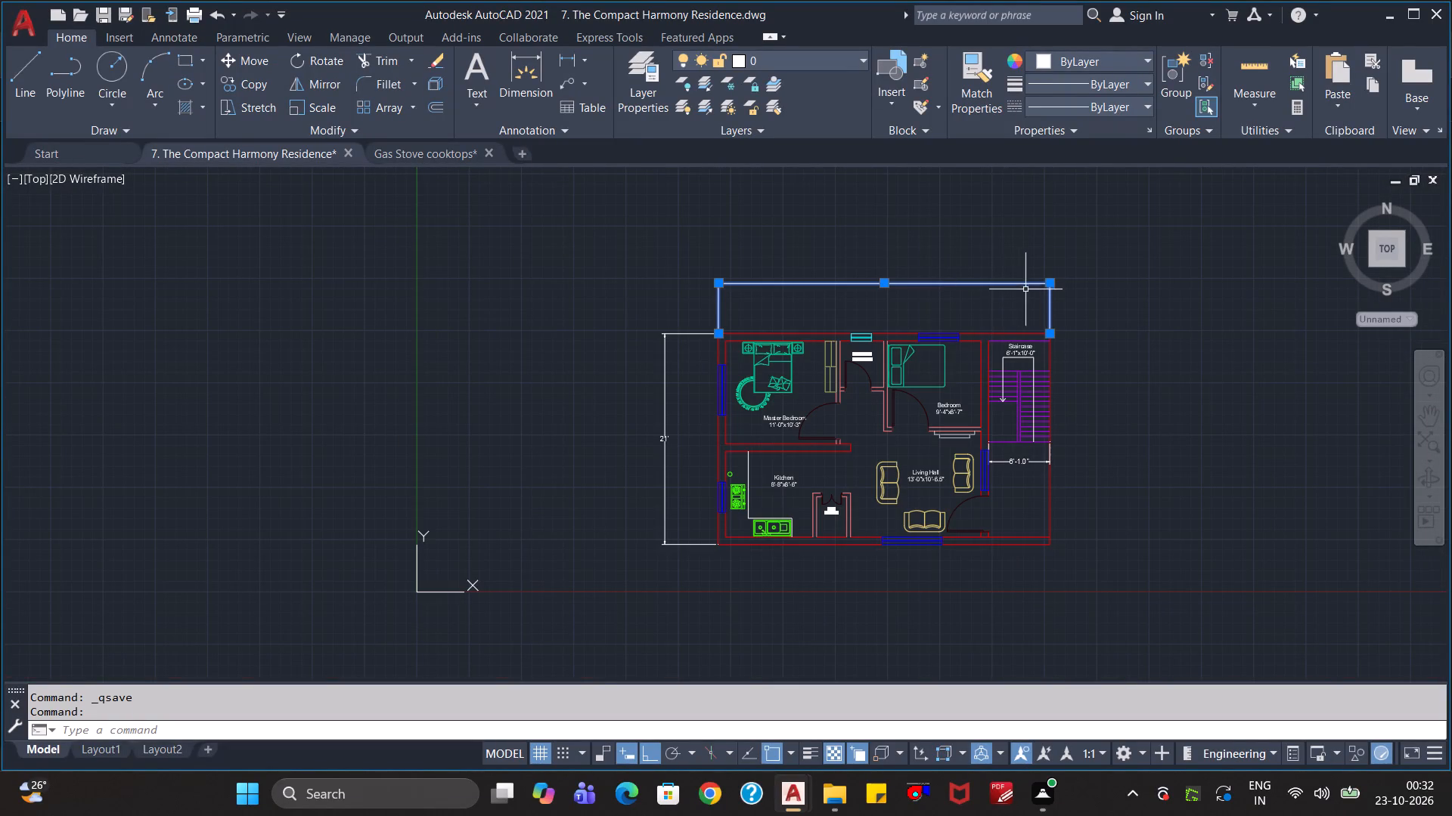
click(1050, 280)
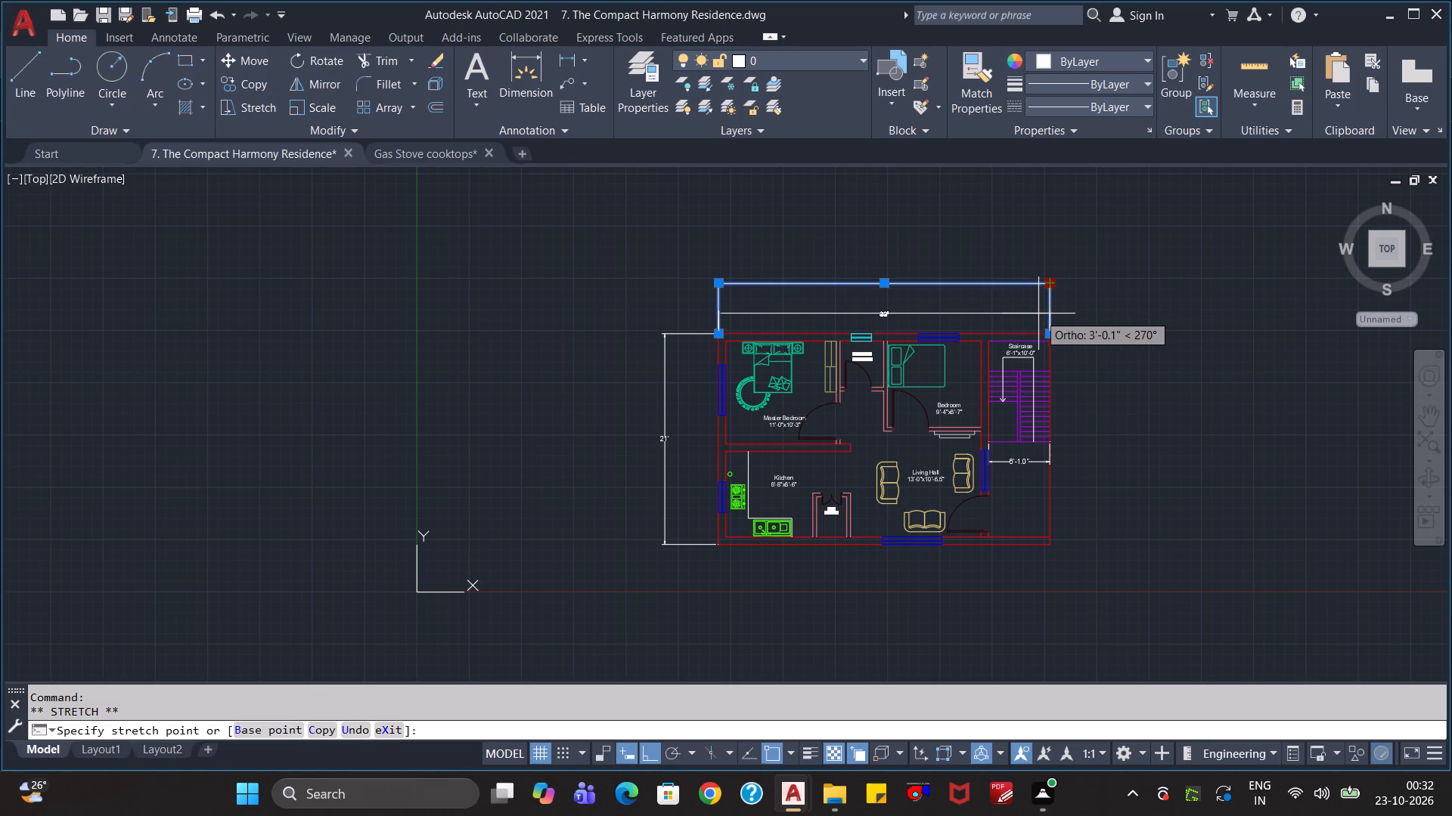
click(1038, 315)
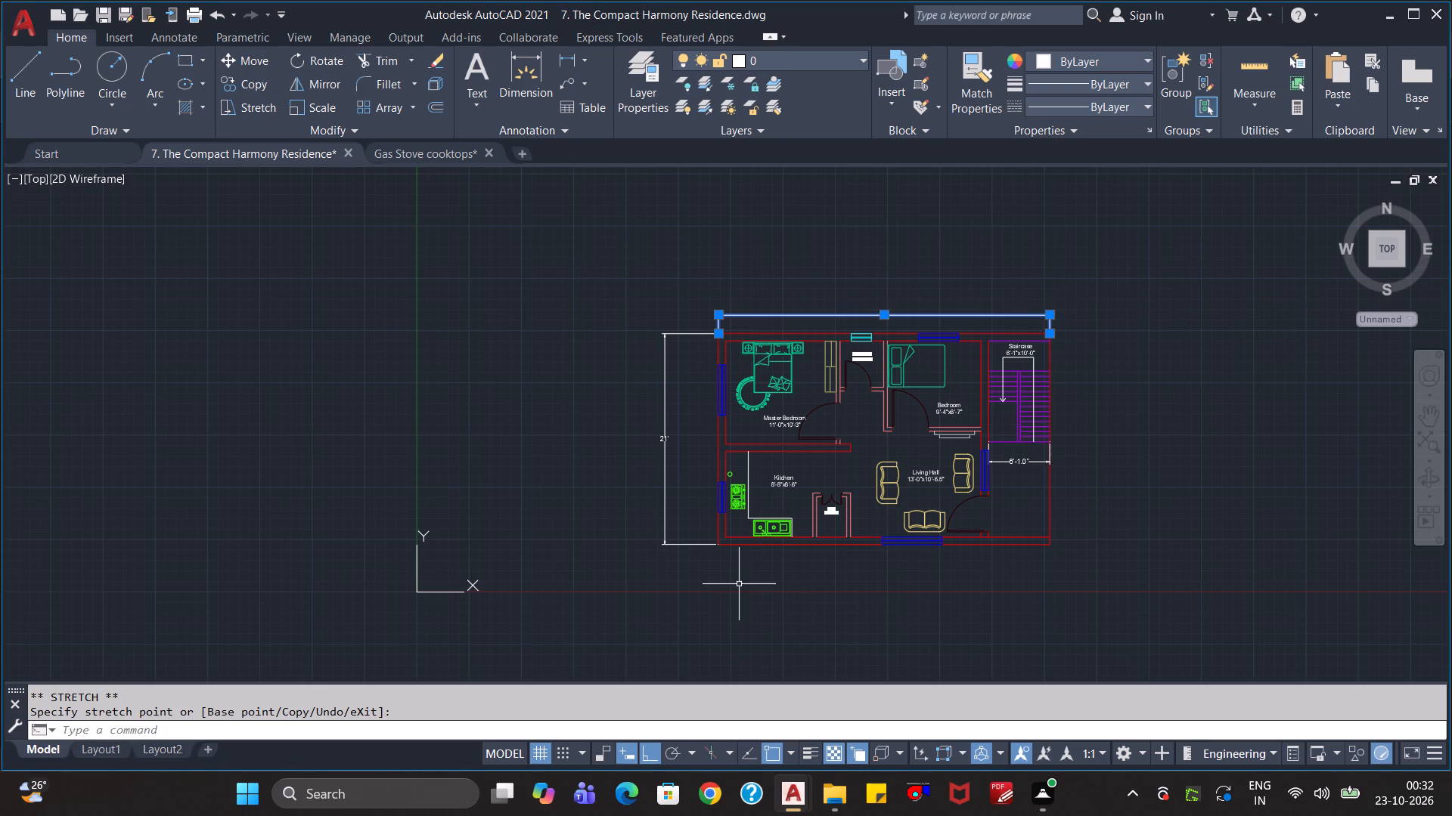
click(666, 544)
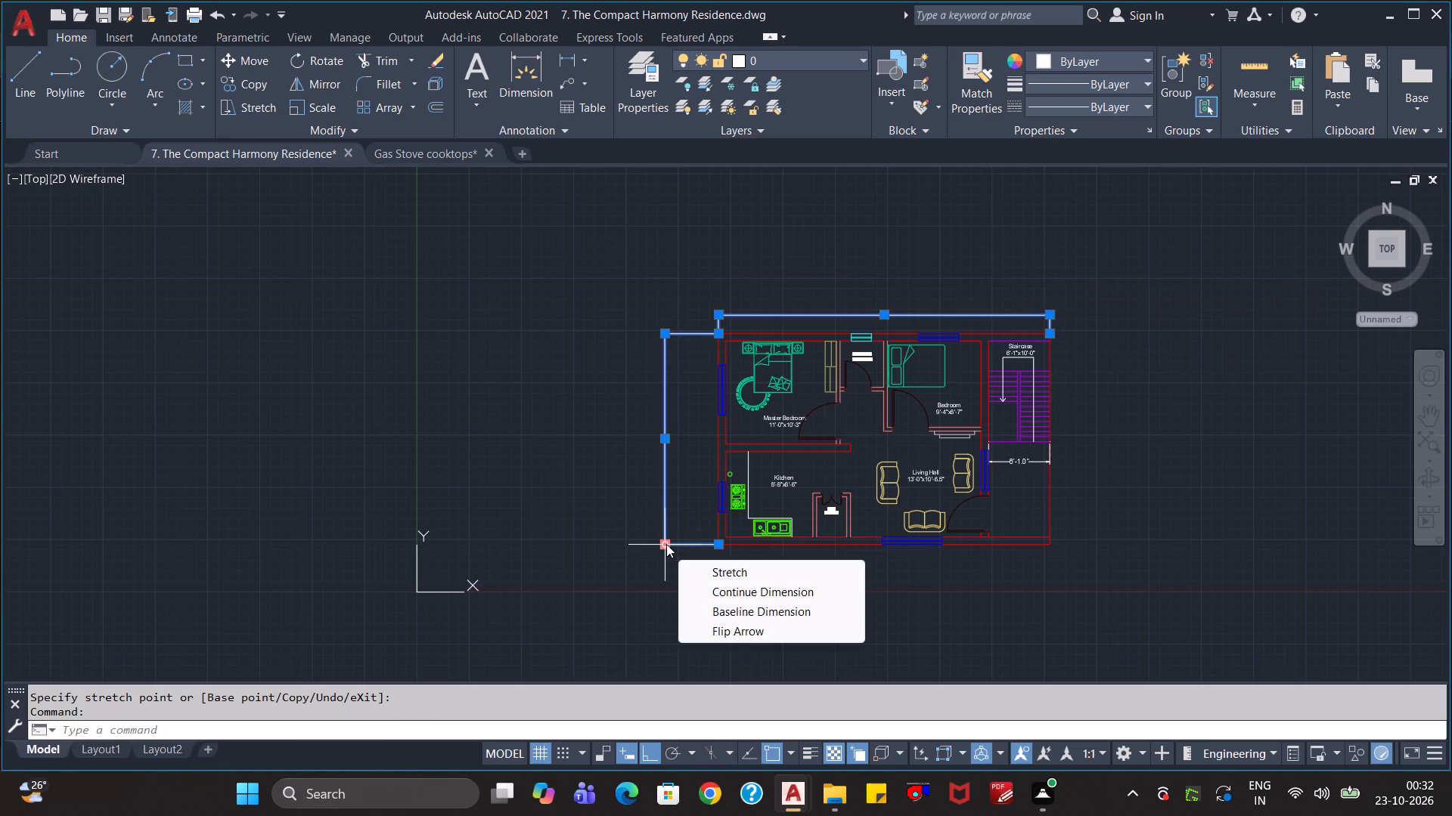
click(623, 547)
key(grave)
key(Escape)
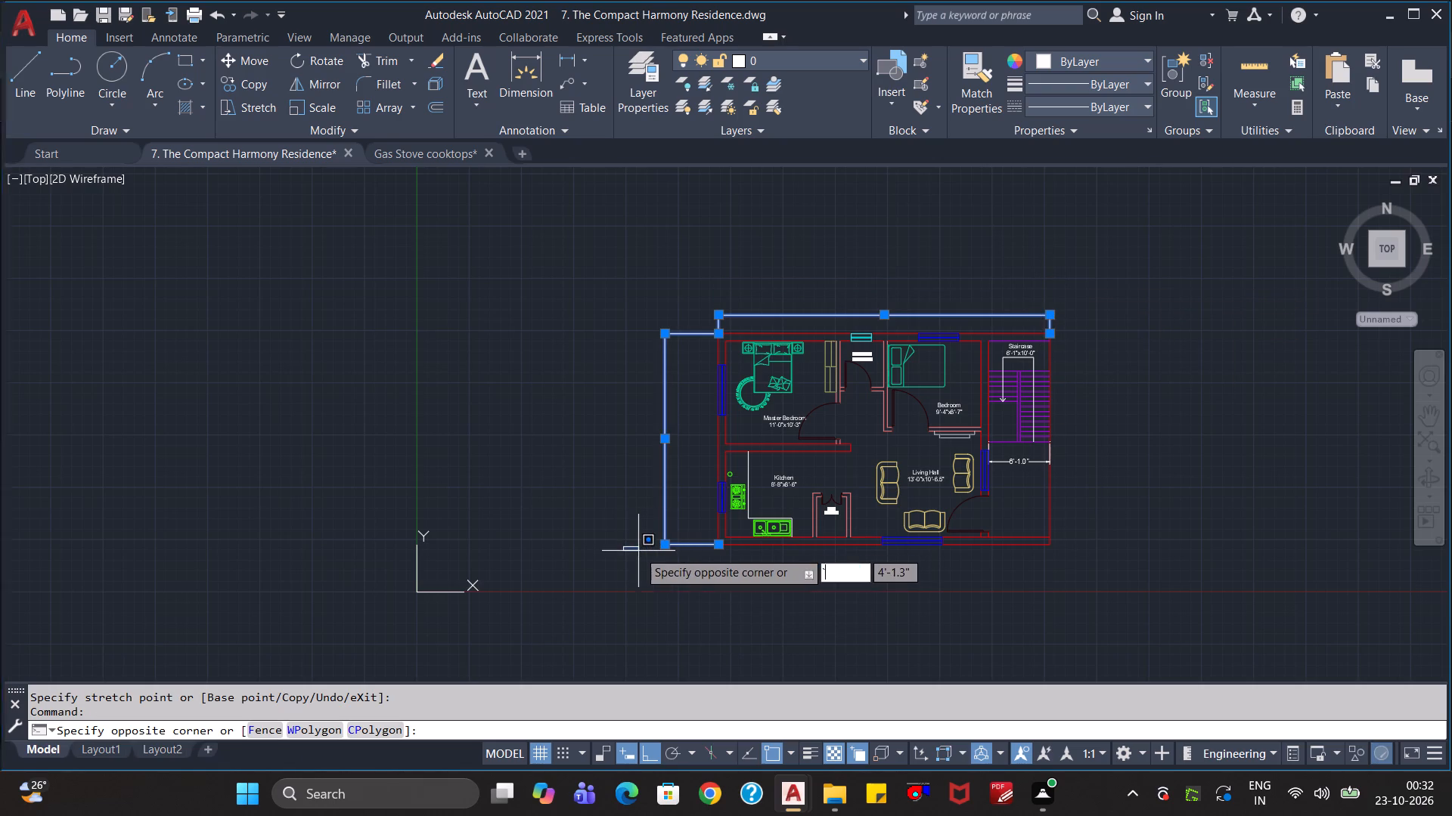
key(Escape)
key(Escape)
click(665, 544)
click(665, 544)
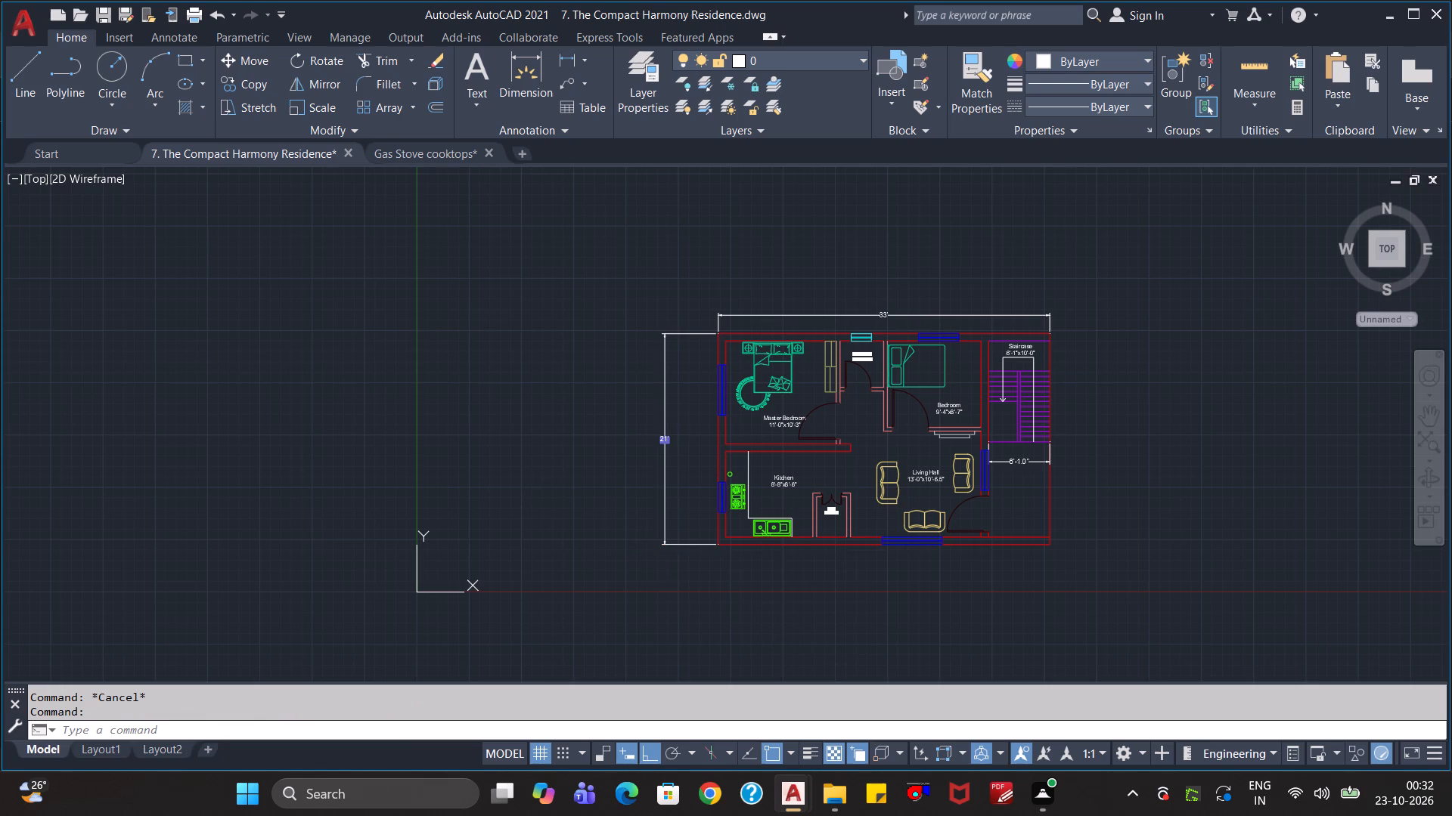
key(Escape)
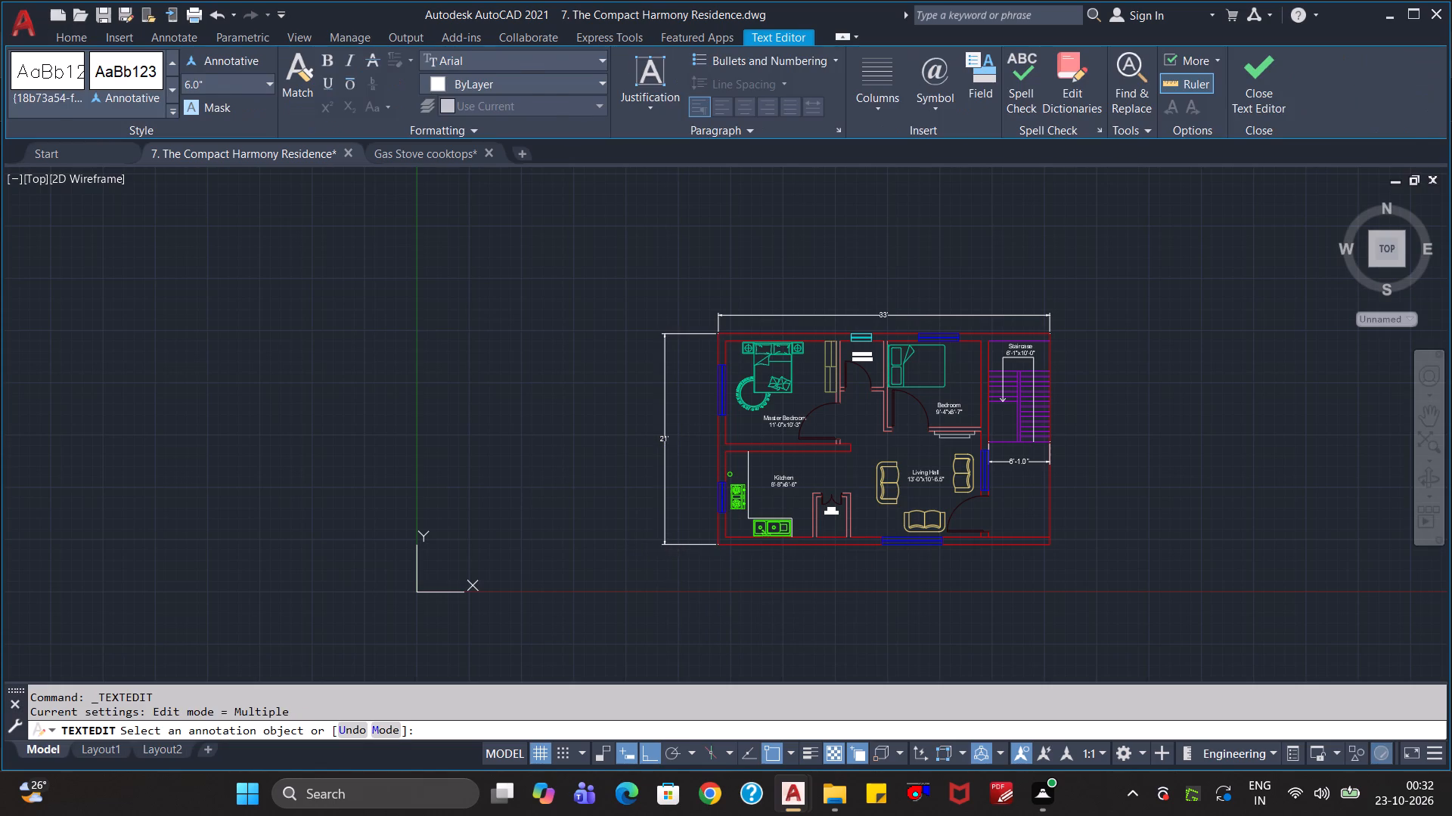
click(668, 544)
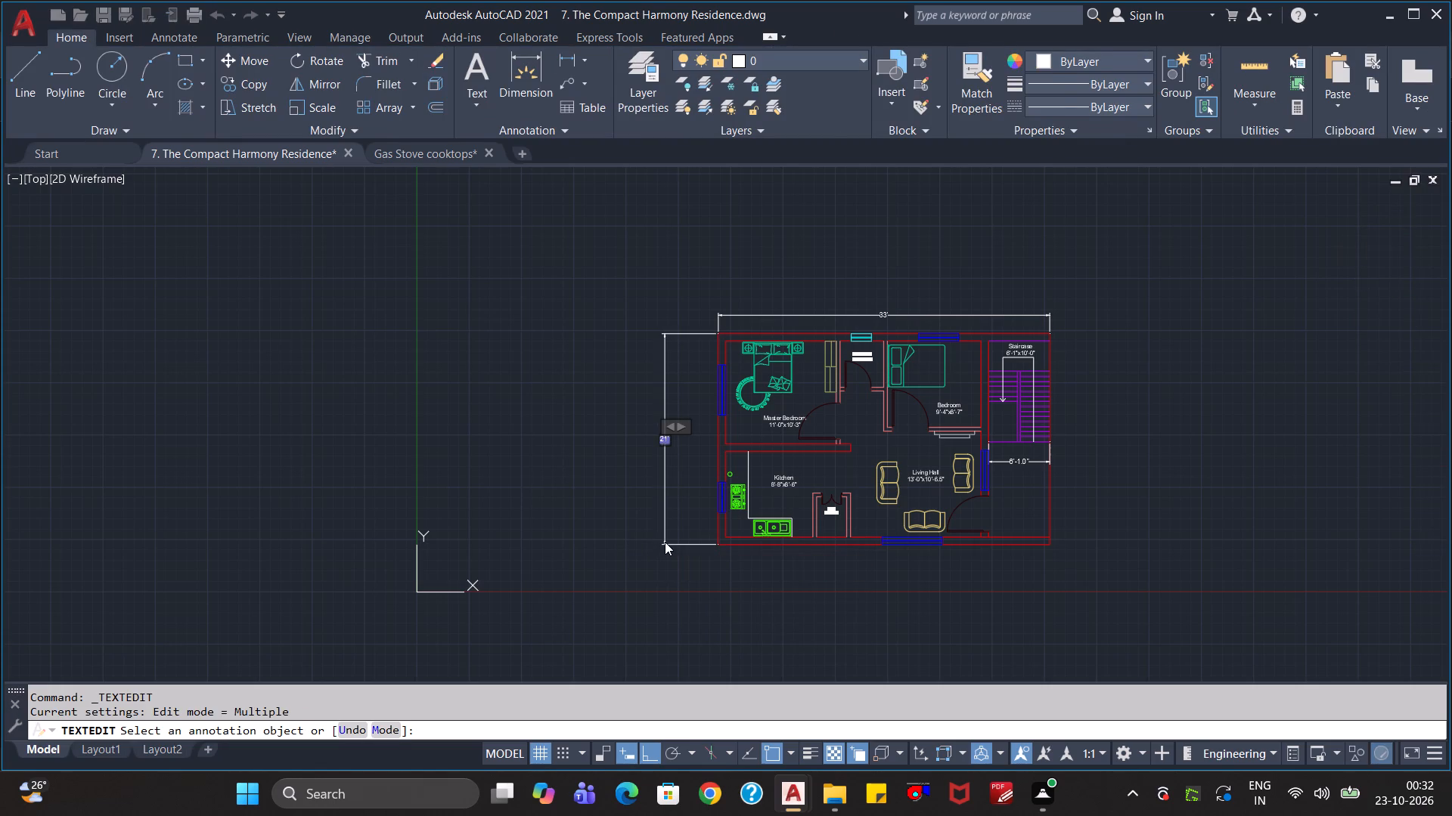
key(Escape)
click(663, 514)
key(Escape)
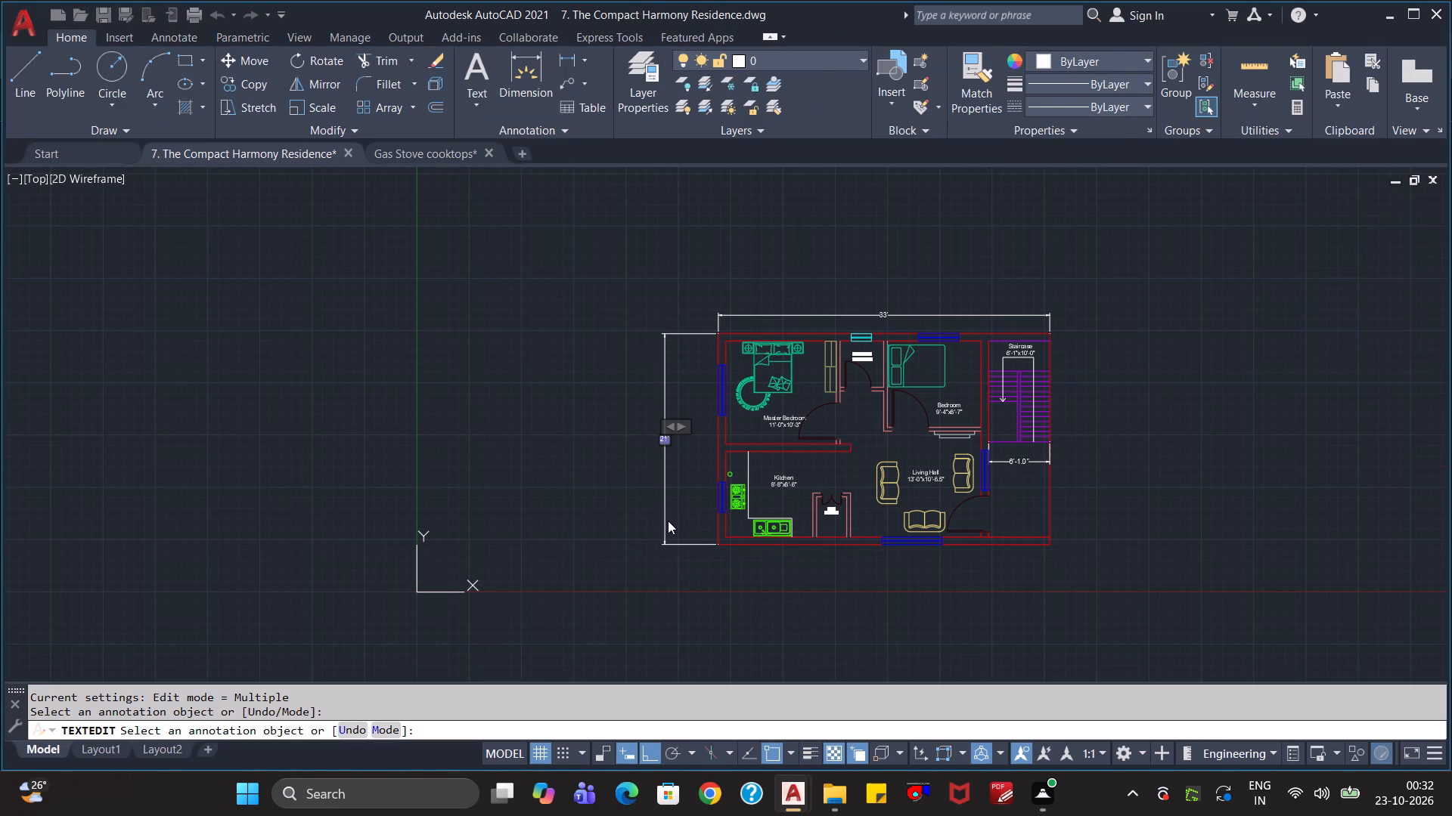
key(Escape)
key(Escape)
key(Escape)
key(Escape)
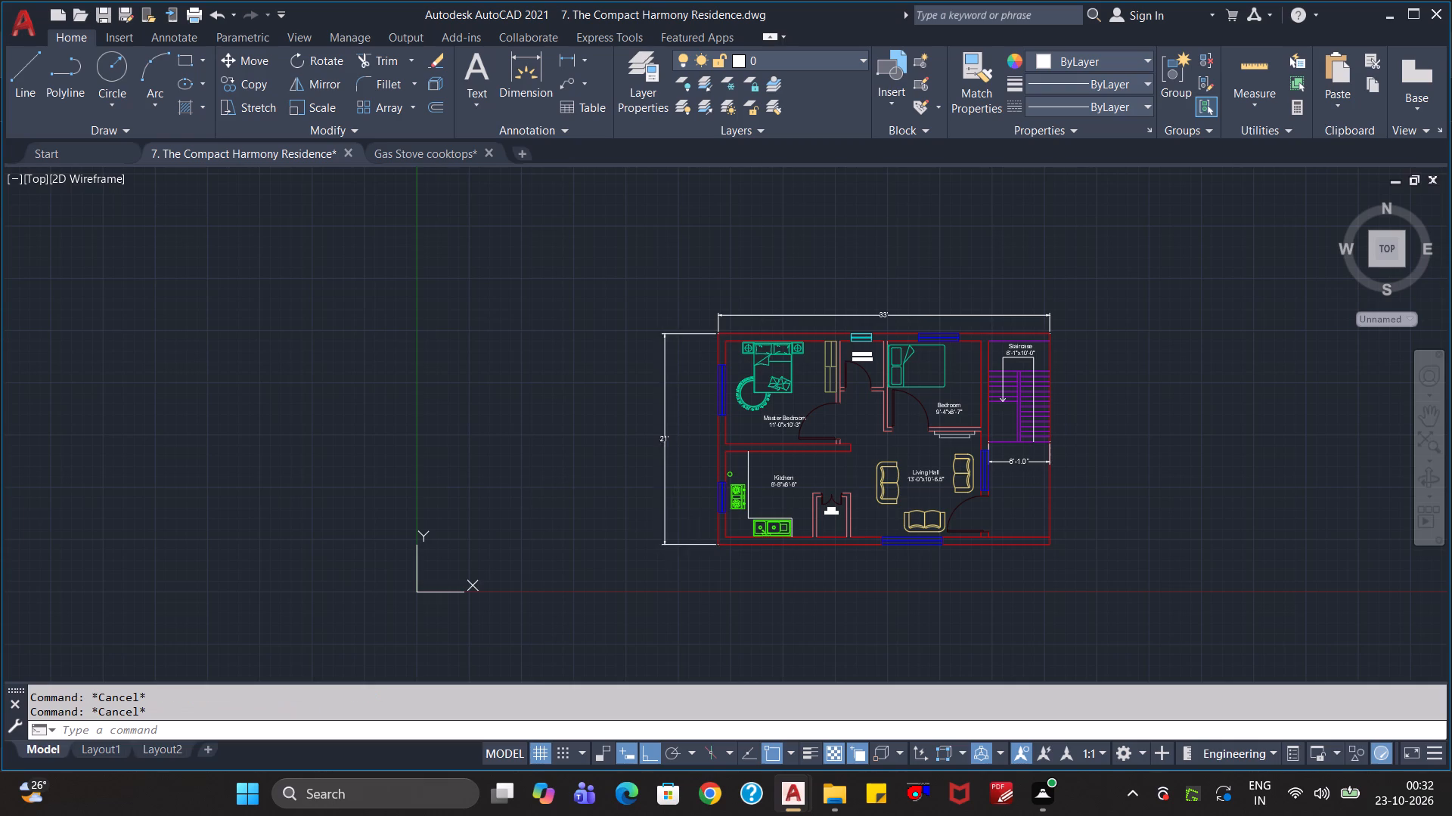
Move the overall 21' depth dimension line east, closer to the plan's west wall.
click(667, 527)
click(663, 546)
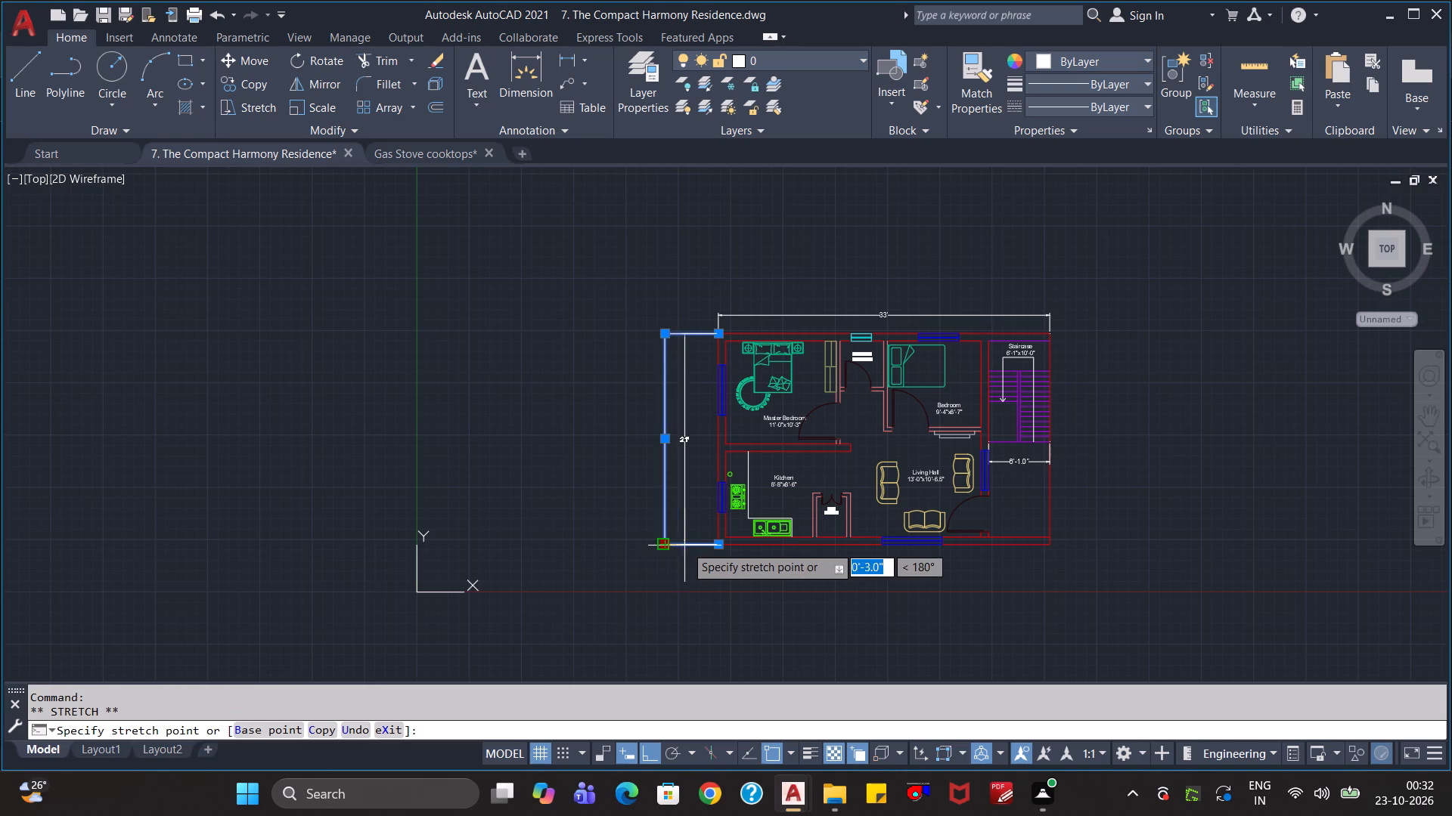
click(697, 546)
key(Escape)
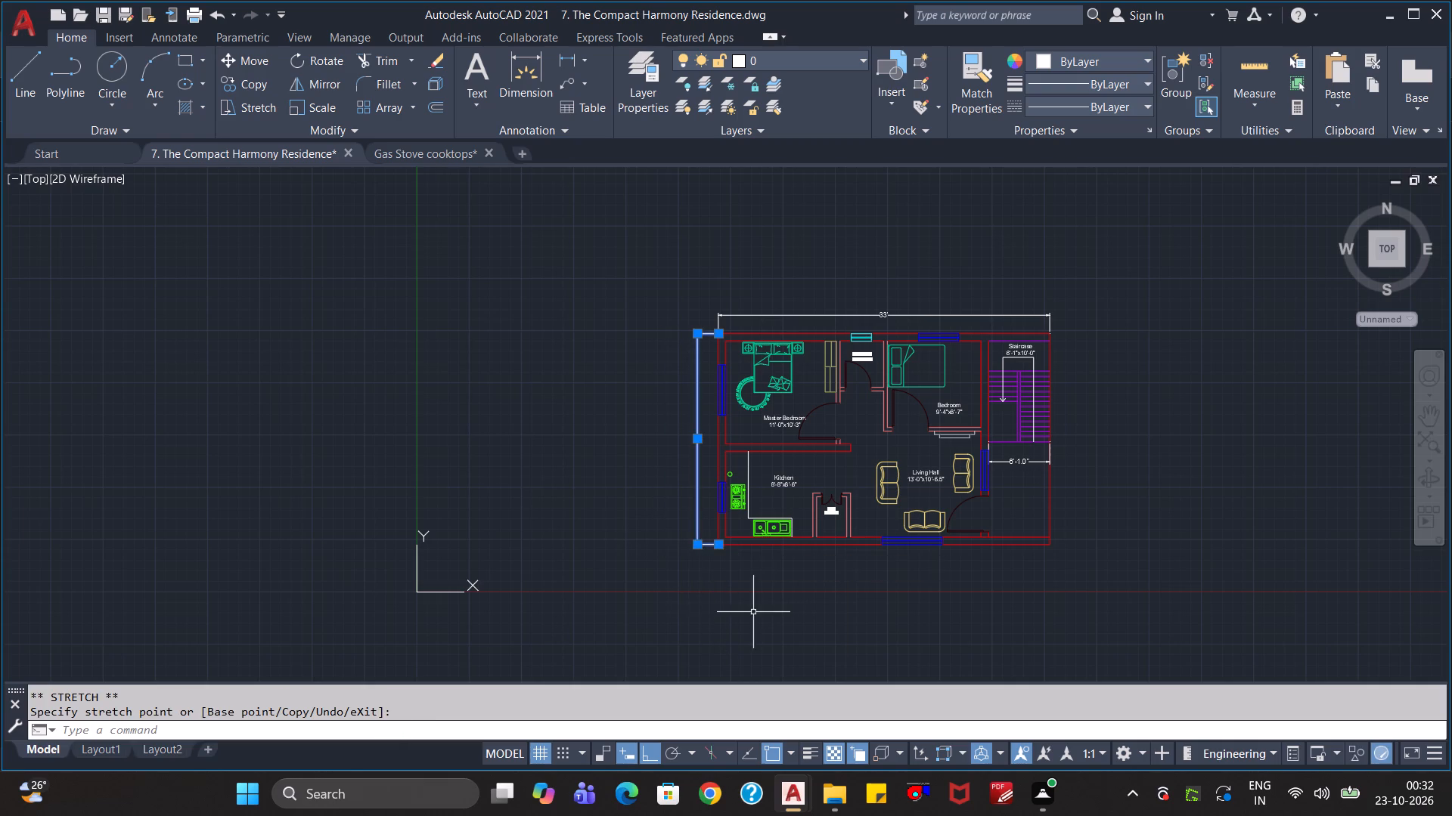
Save the floor plan drawing with the repositioned overall dimensions.
scroll(821, 618, up, 2)
scroll(862, 570, down, 1)
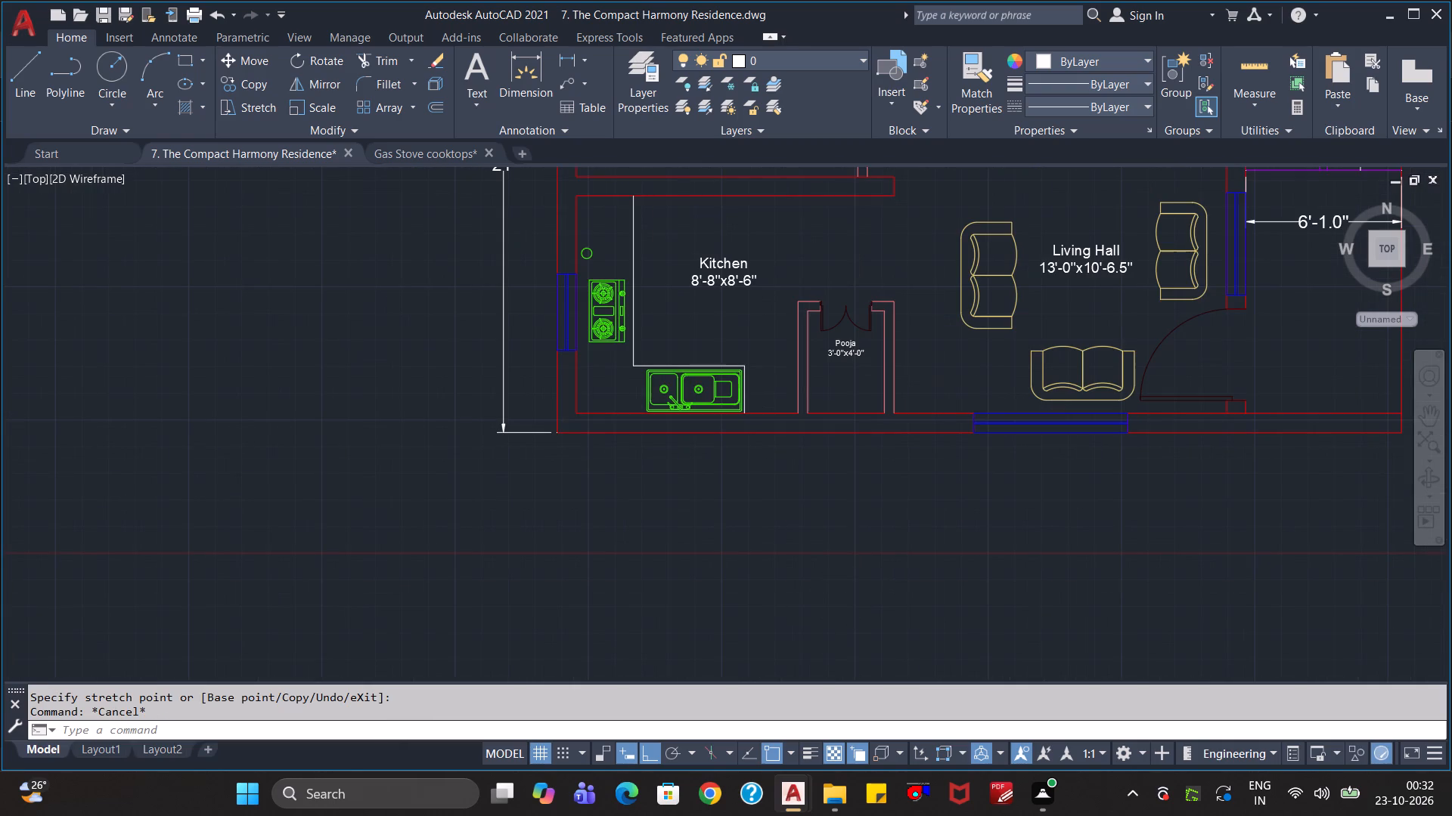
scroll(862, 570, down, 1)
key(Escape)
key(Escape)
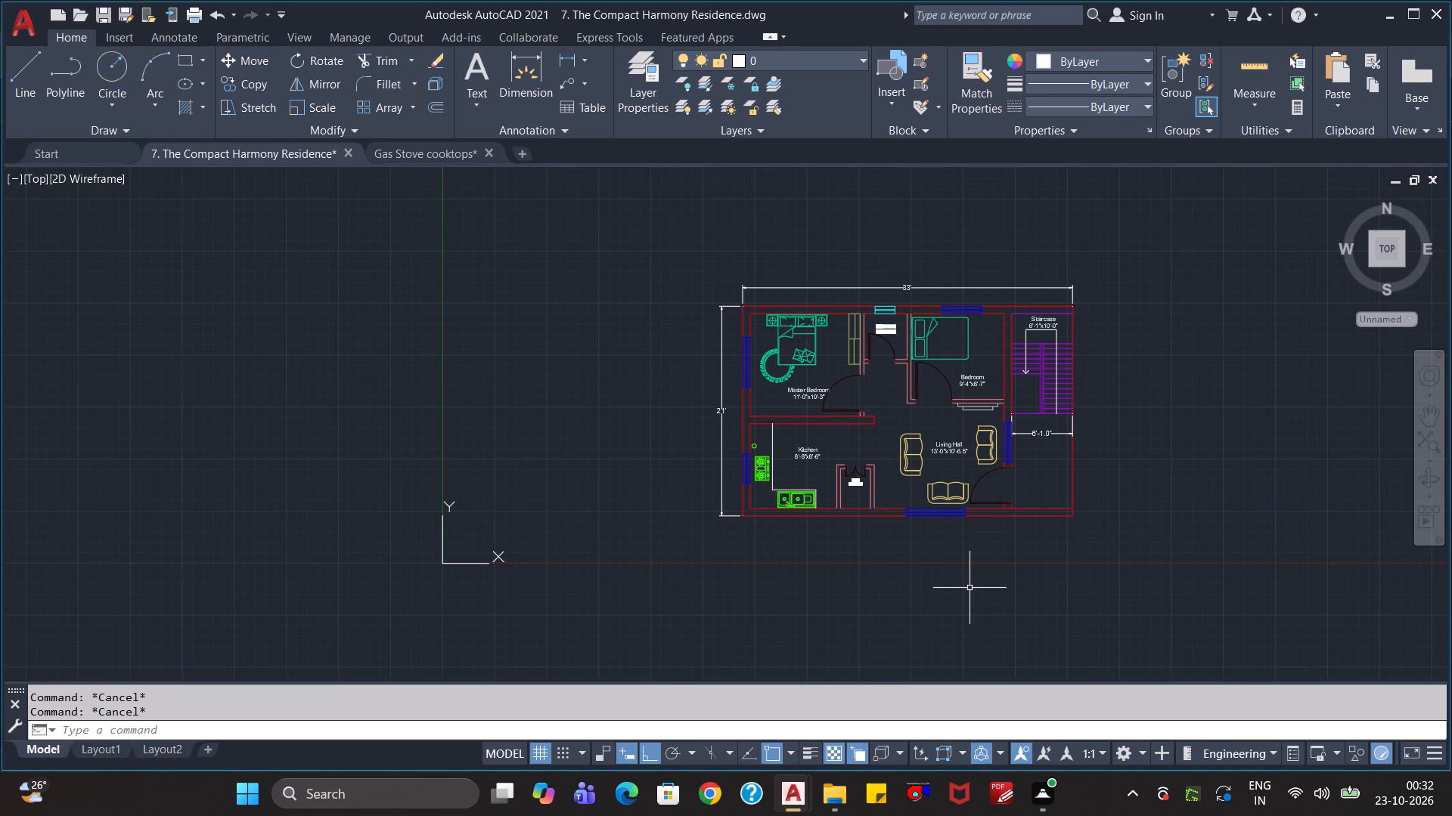
key(ctrl+s)
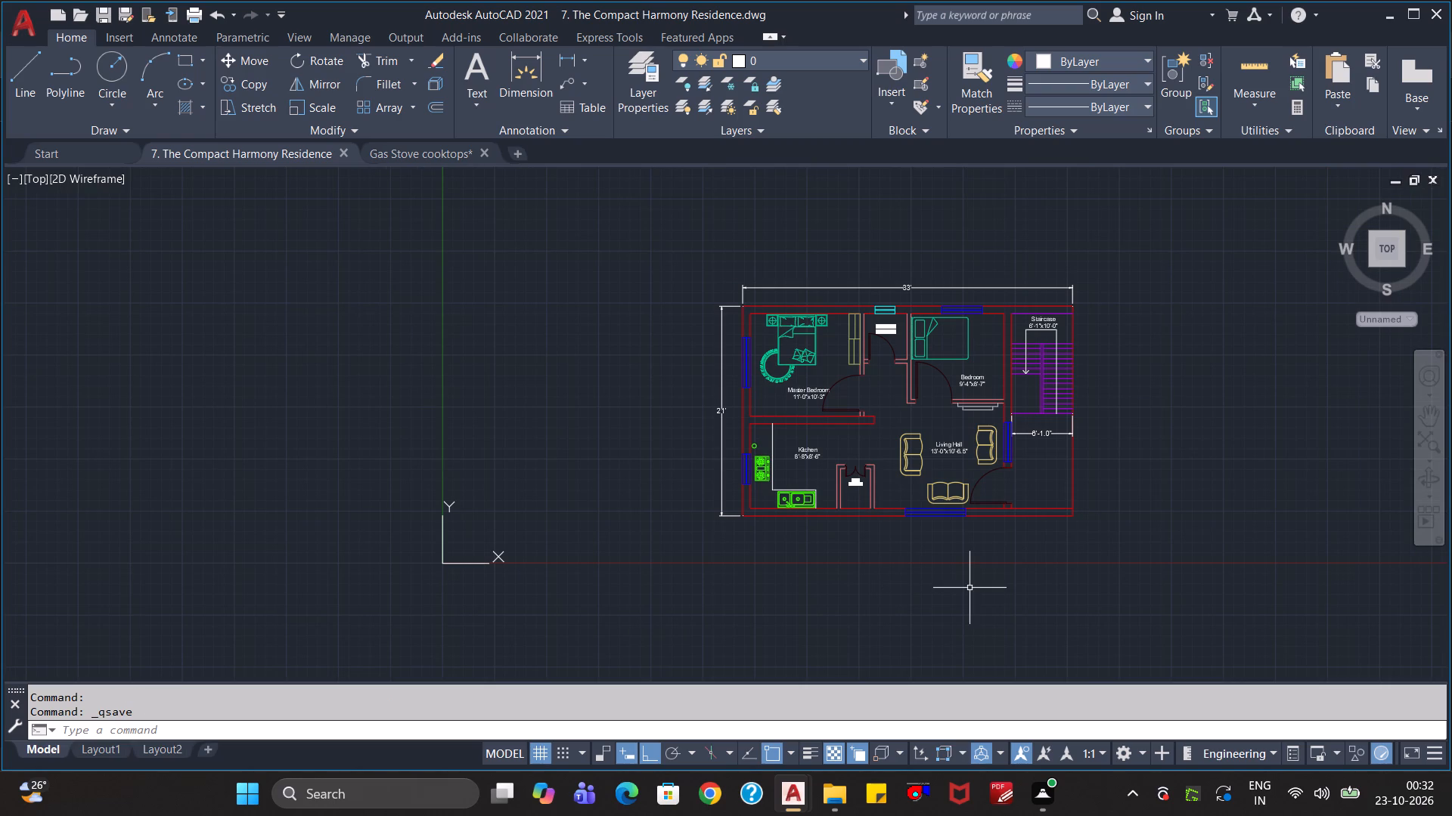
Examine the room layout, furniture and labels across the floor plan, including the master bedroom and bathroom area.
scroll(970, 588, up, 1)
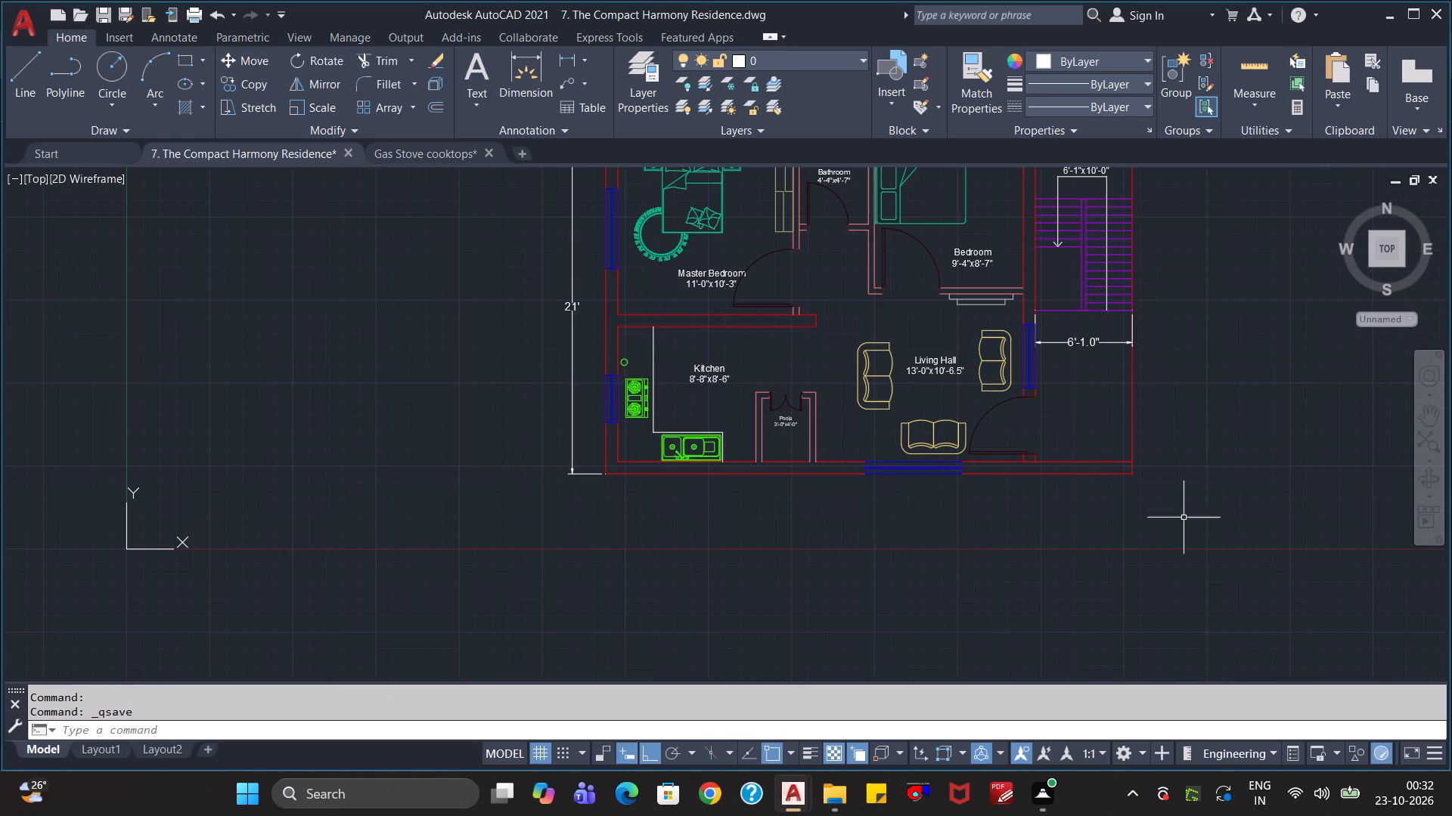
middle_drag(1255, 438, 1174, 607)
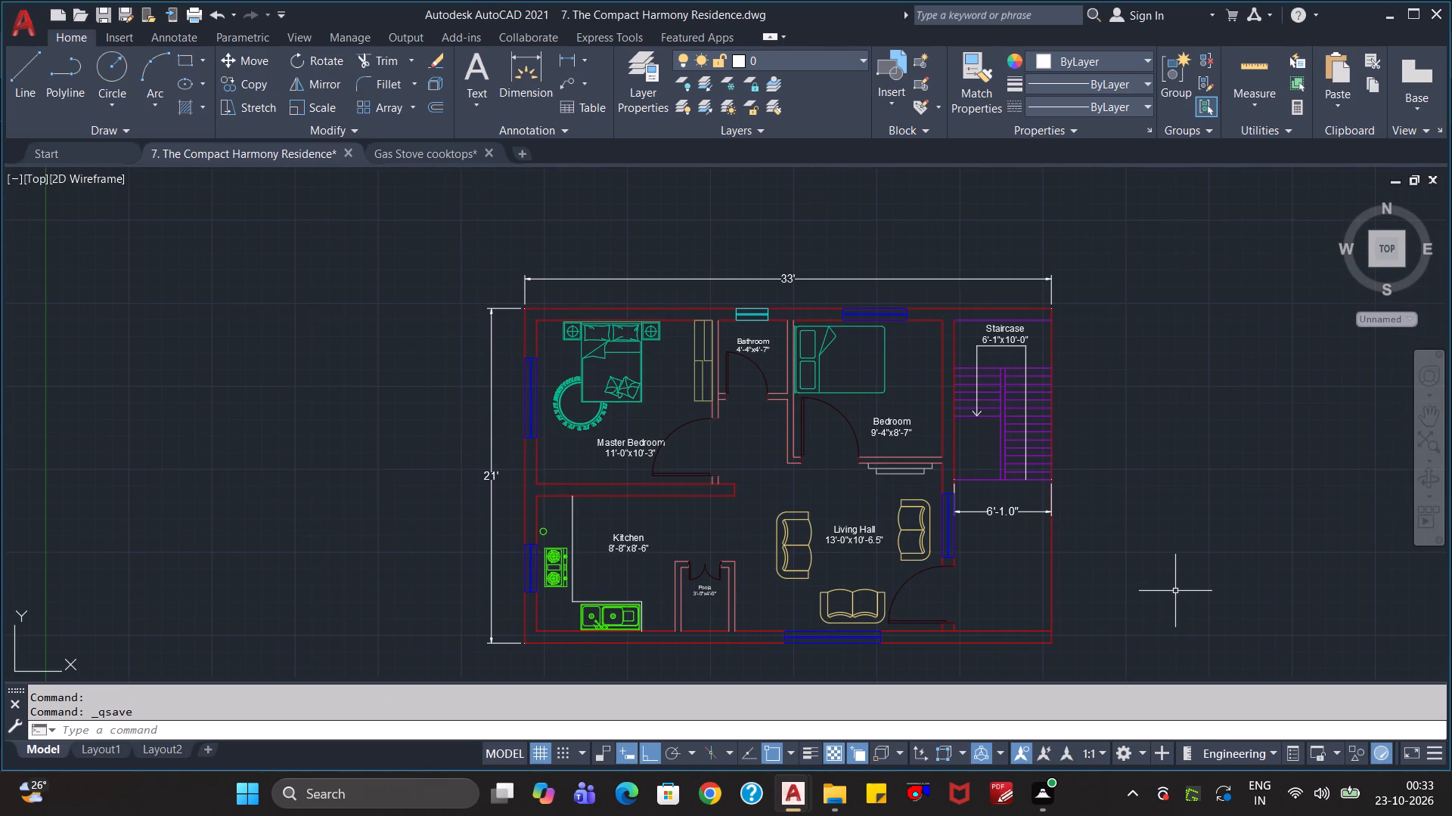
middle_drag(1175, 591, 1215, 518)
scroll(1215, 518, up, 1)
scroll(1218, 512, down, 1)
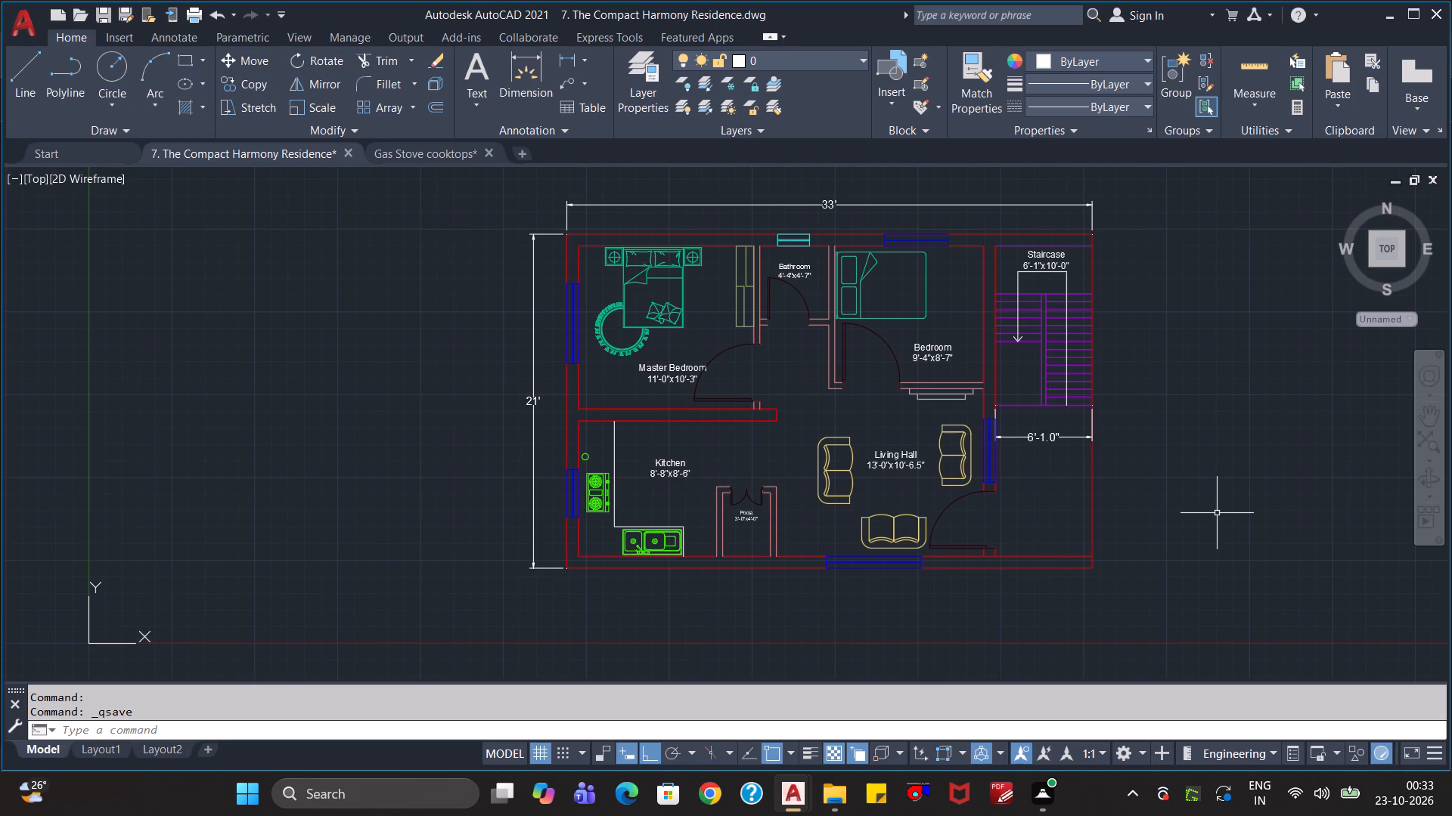
scroll(1217, 513, up, 1)
scroll(1215, 516, down, 1)
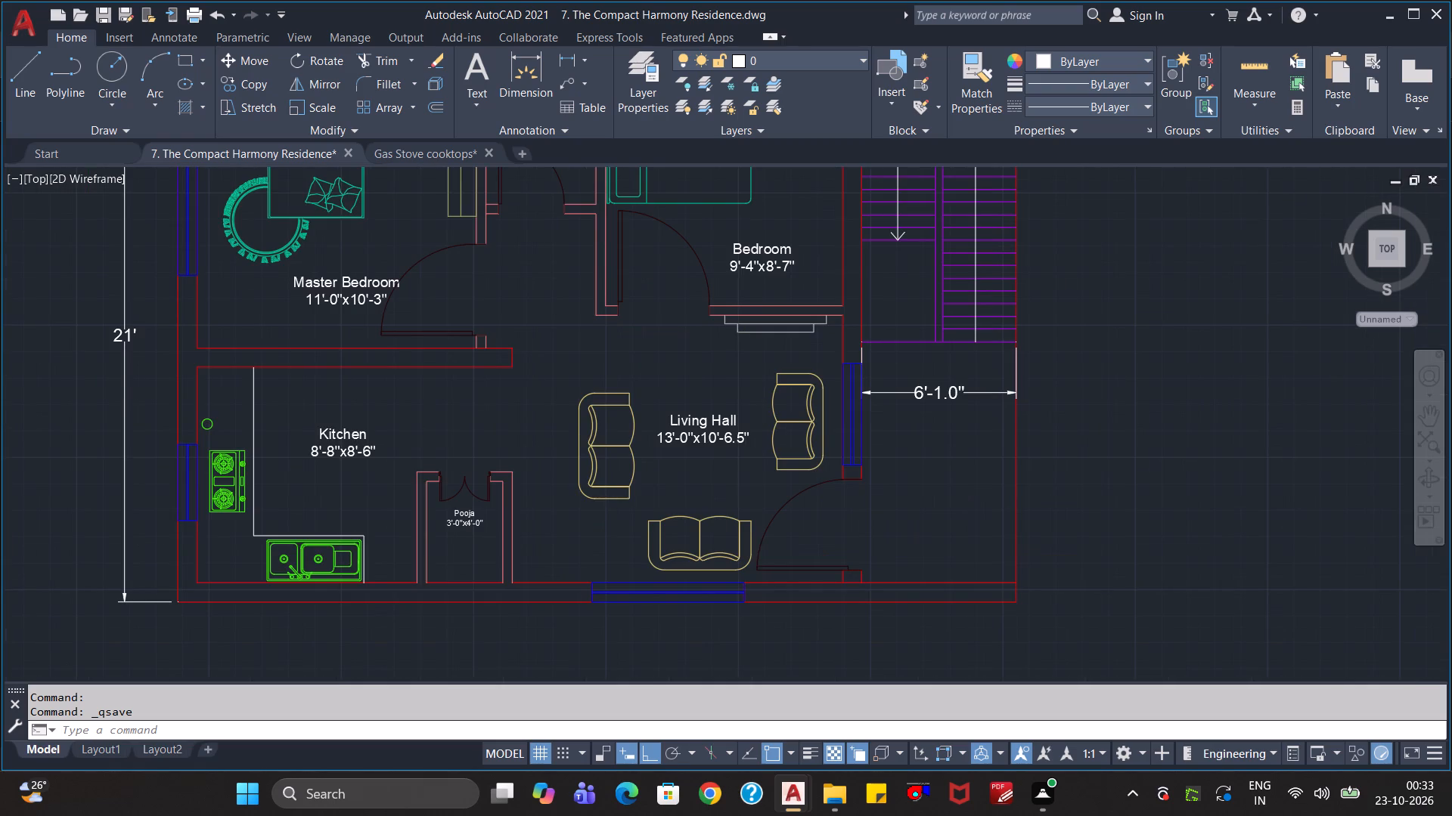
scroll(1215, 516, up, 1)
middle_drag(1193, 444, 1193, 453)
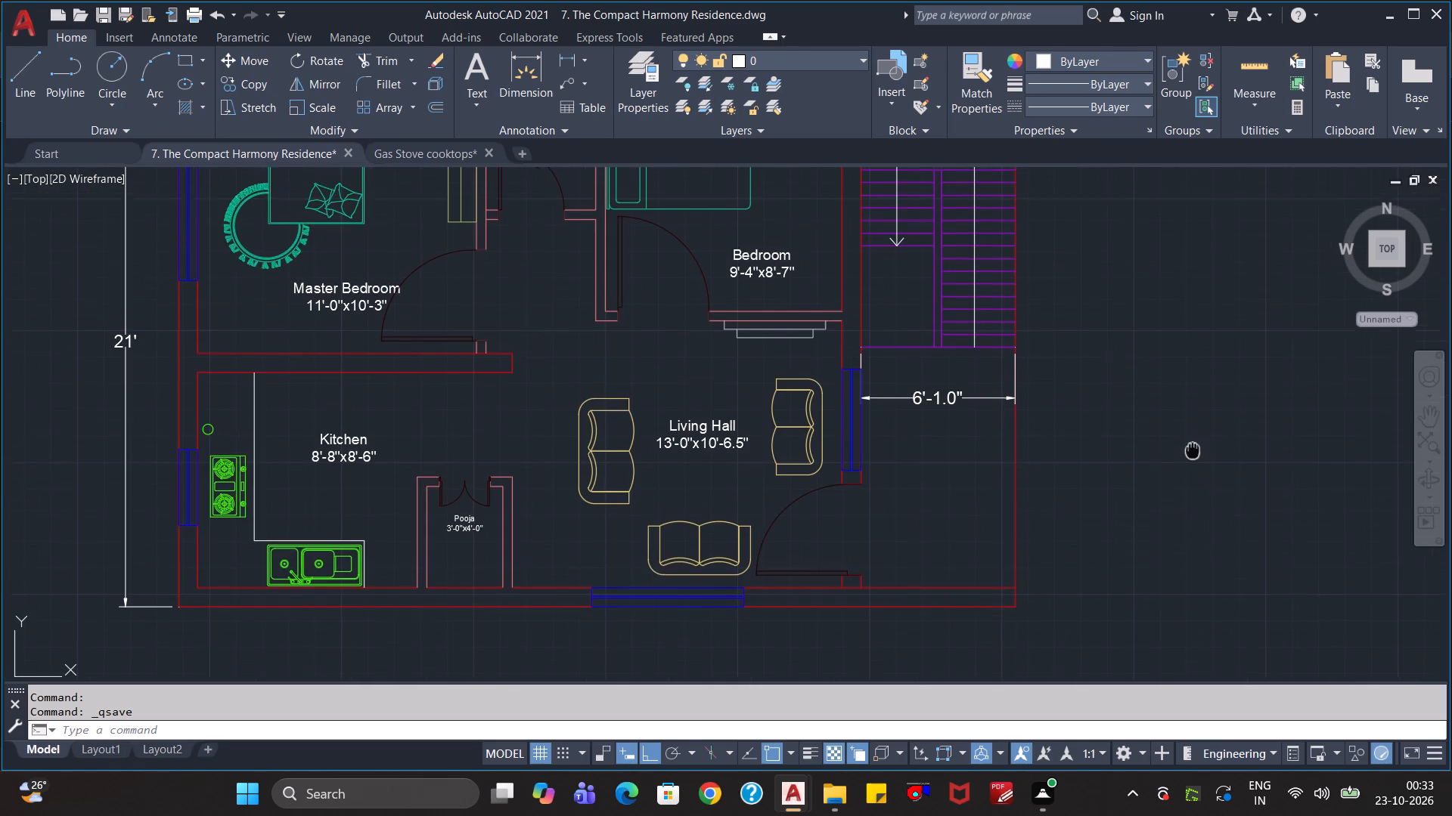
middle_drag(1193, 453, 1193, 555)
scroll(1195, 545, down, 1)
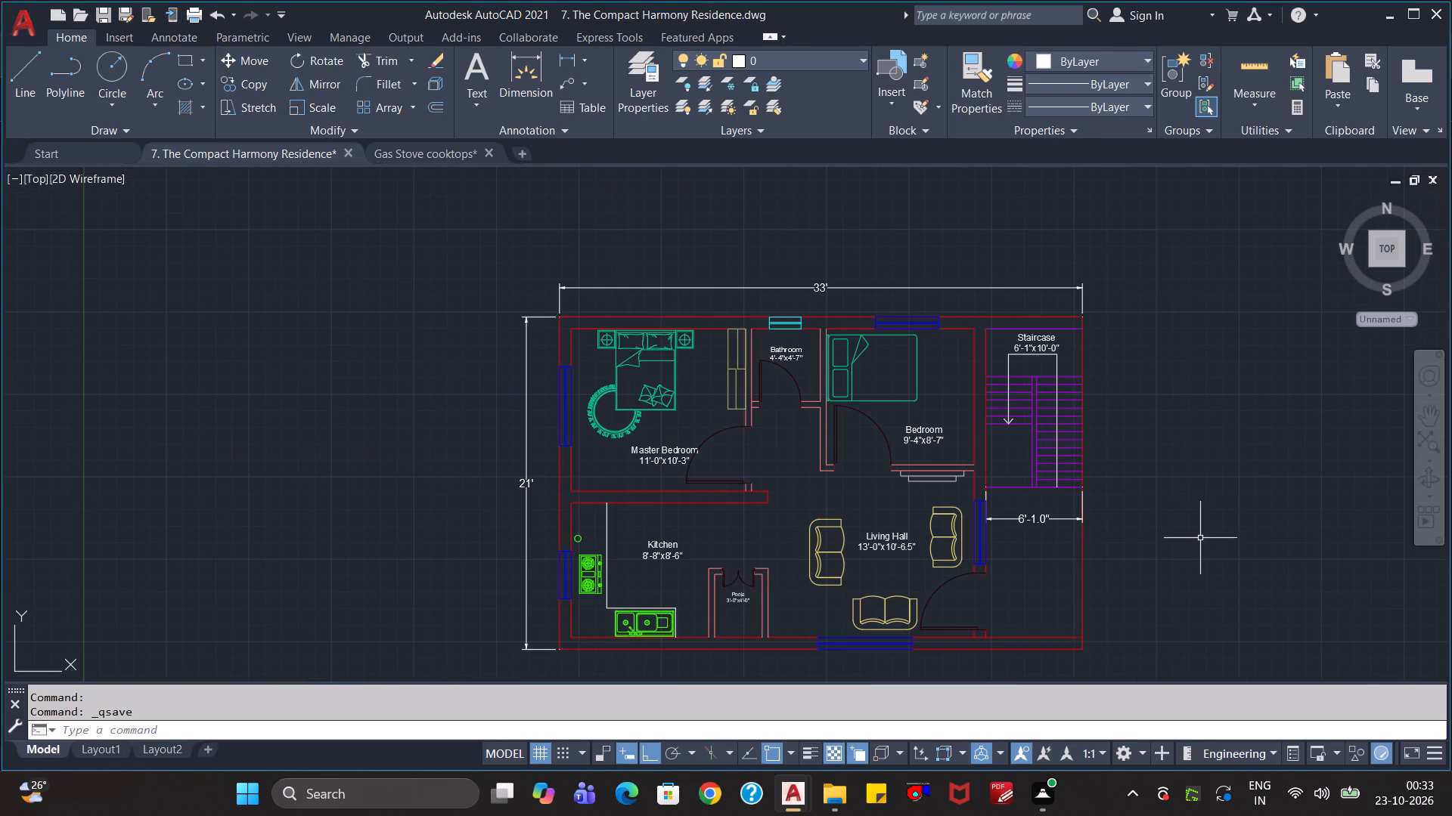
scroll(707, 429, up, 4)
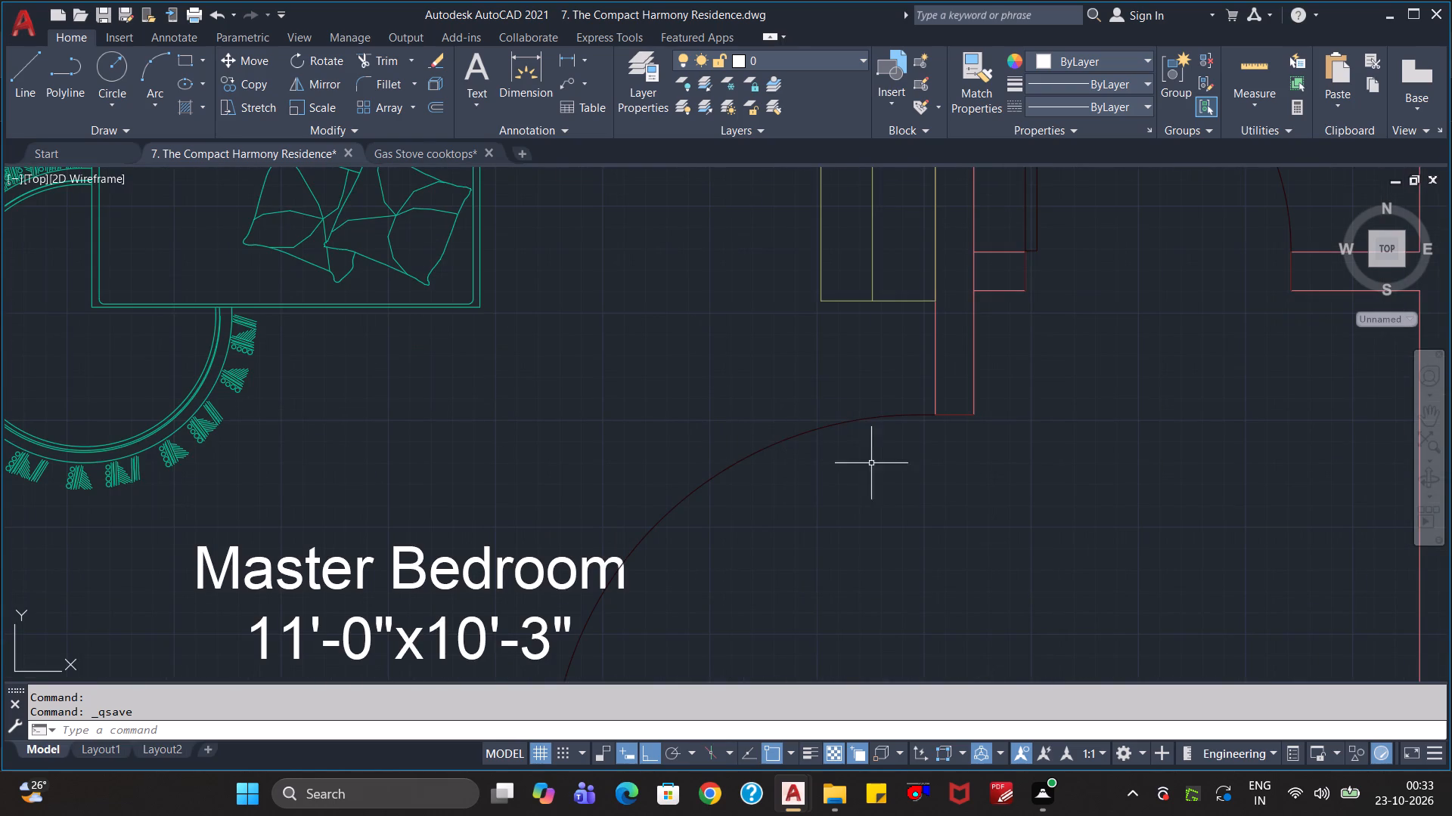
scroll(954, 484, down, 3)
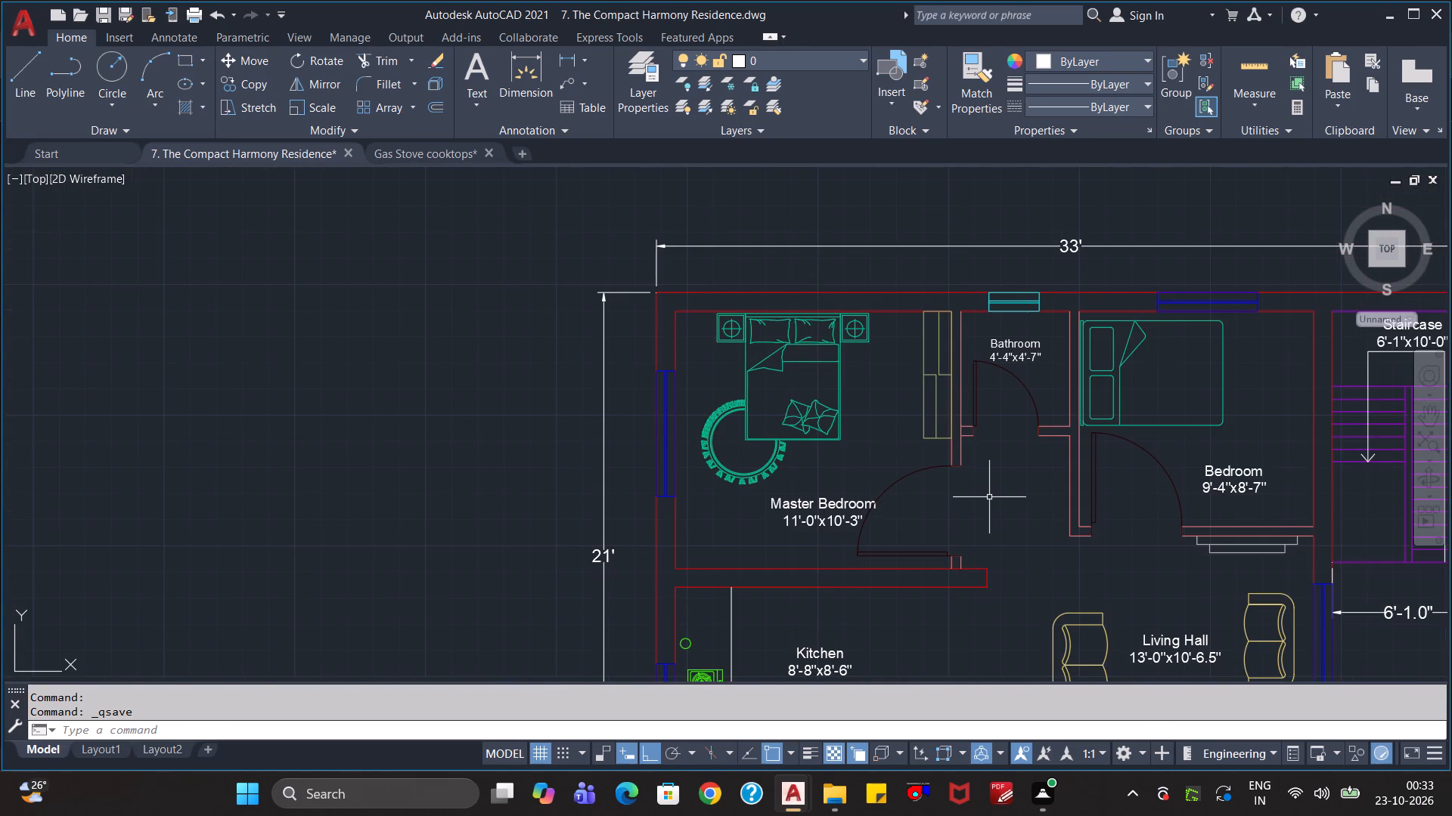
scroll(1003, 507, up, 1)
middle_drag(1004, 508, 1001, 558)
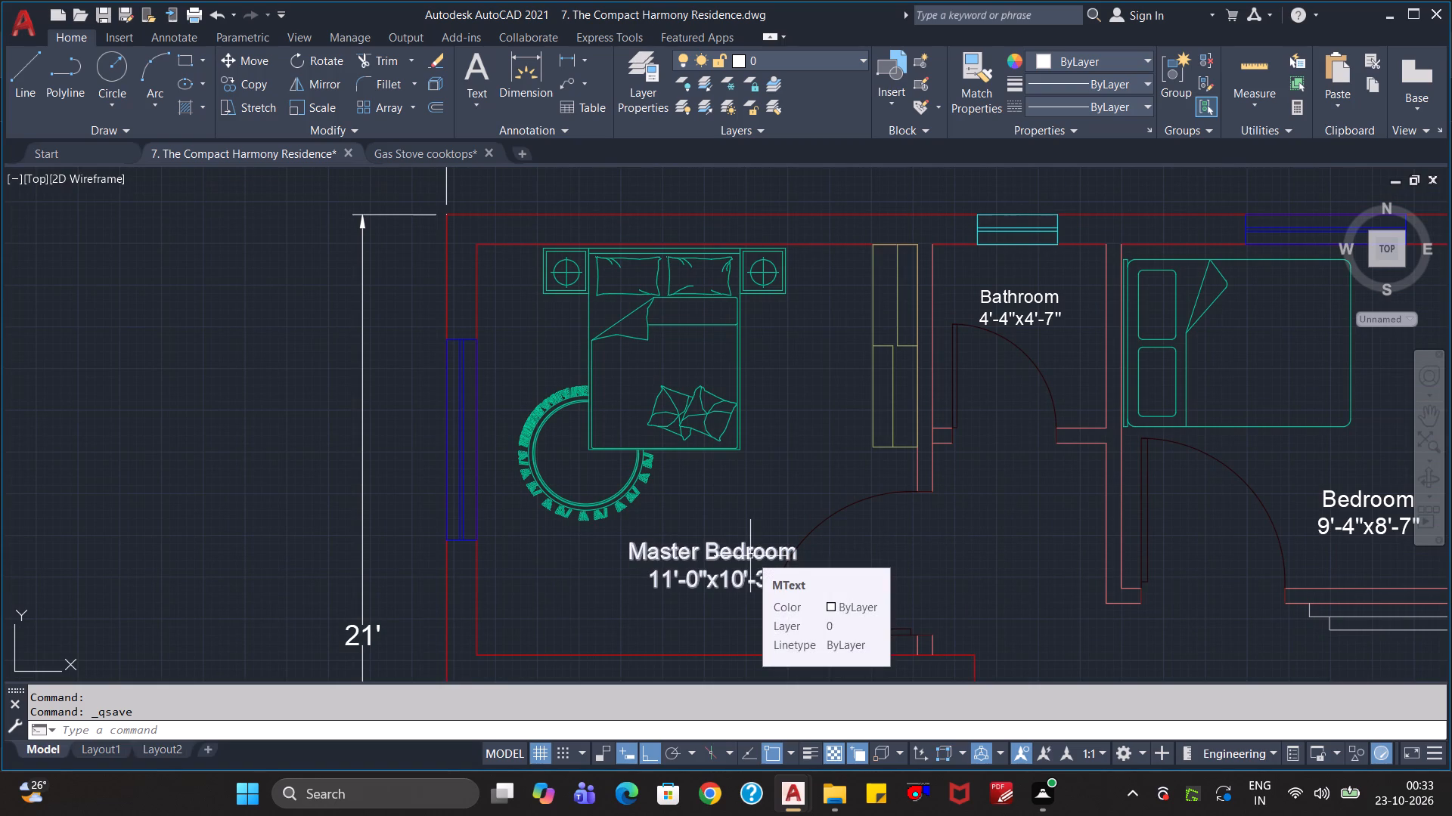
Measure the closet beside the bathroom wall in the master bedroom with Quick measure.
click(1265, 70)
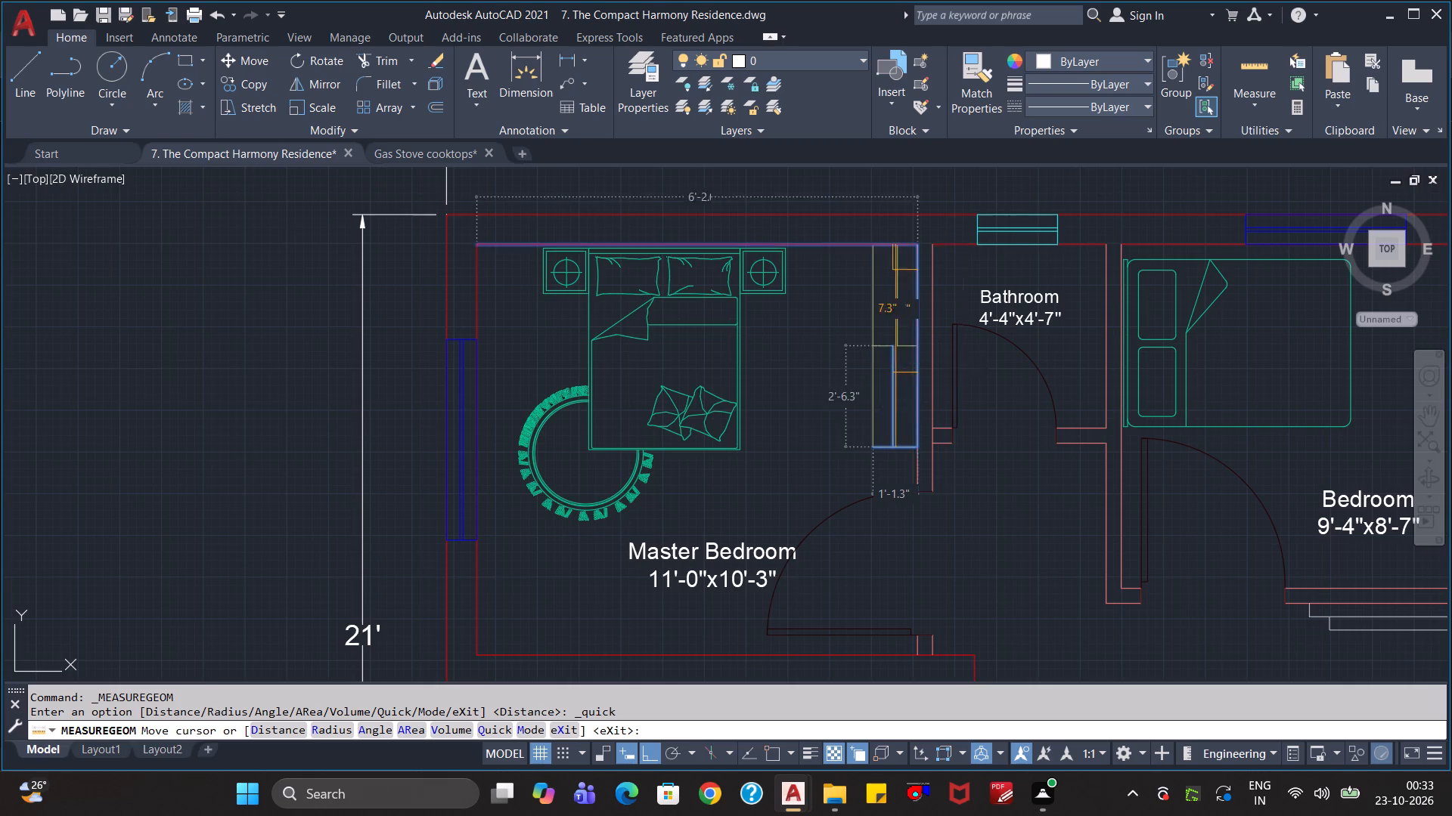
scroll(893, 366, up, 2)
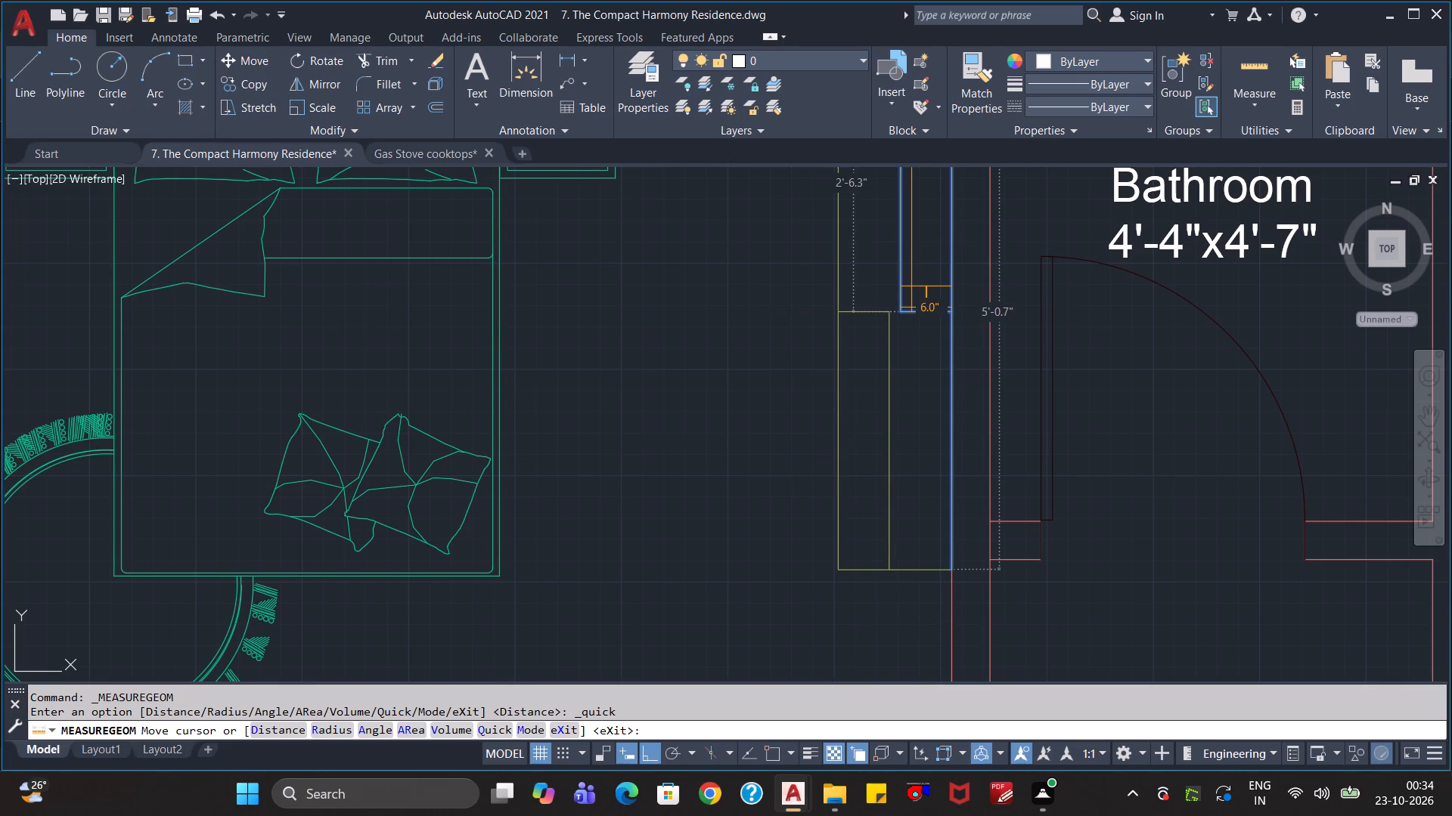
key(Escape)
key(Escape)
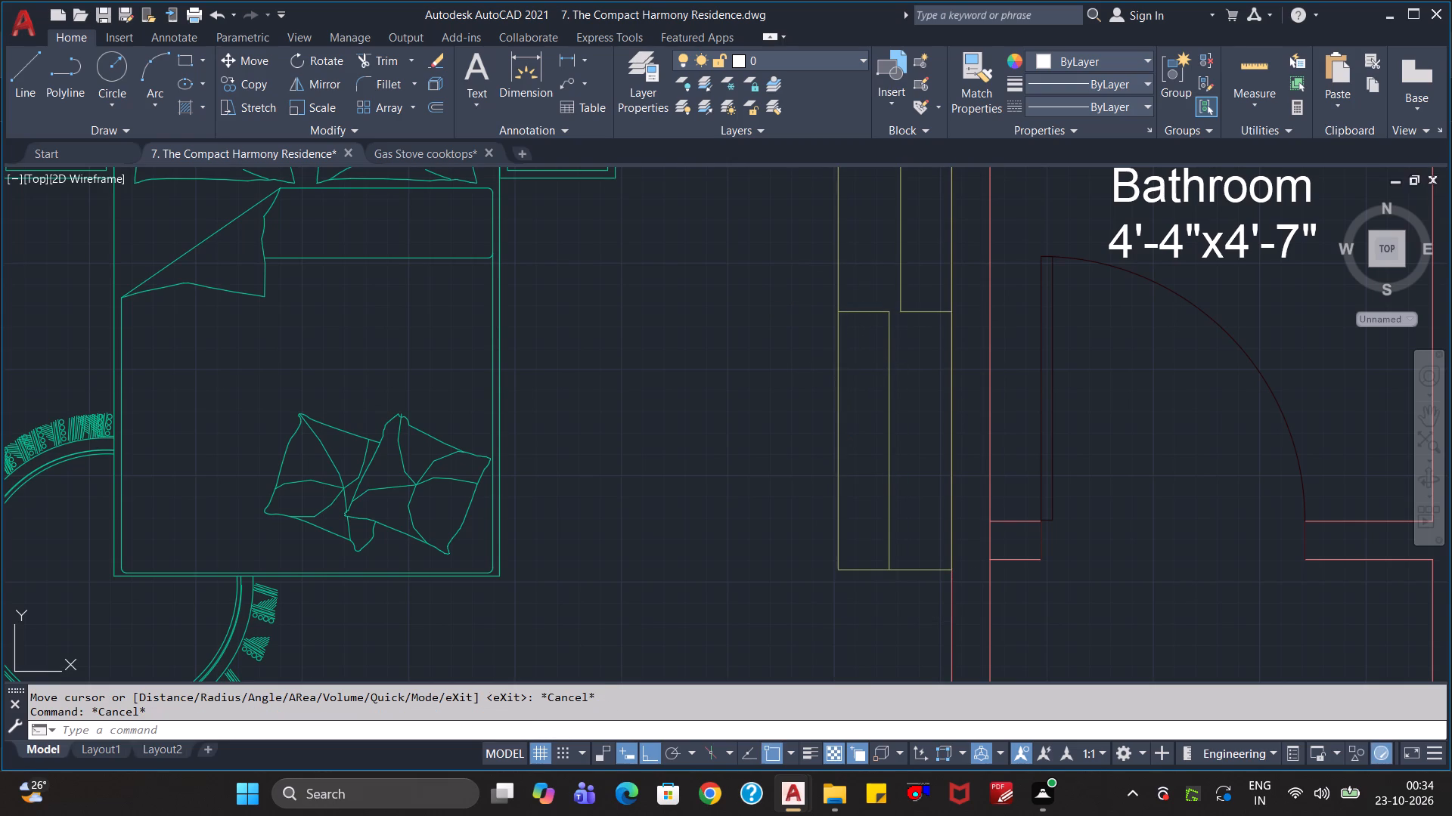
Join the four outer lines of the master bedroom closet into a single polyline.
click(838, 374)
click(859, 569)
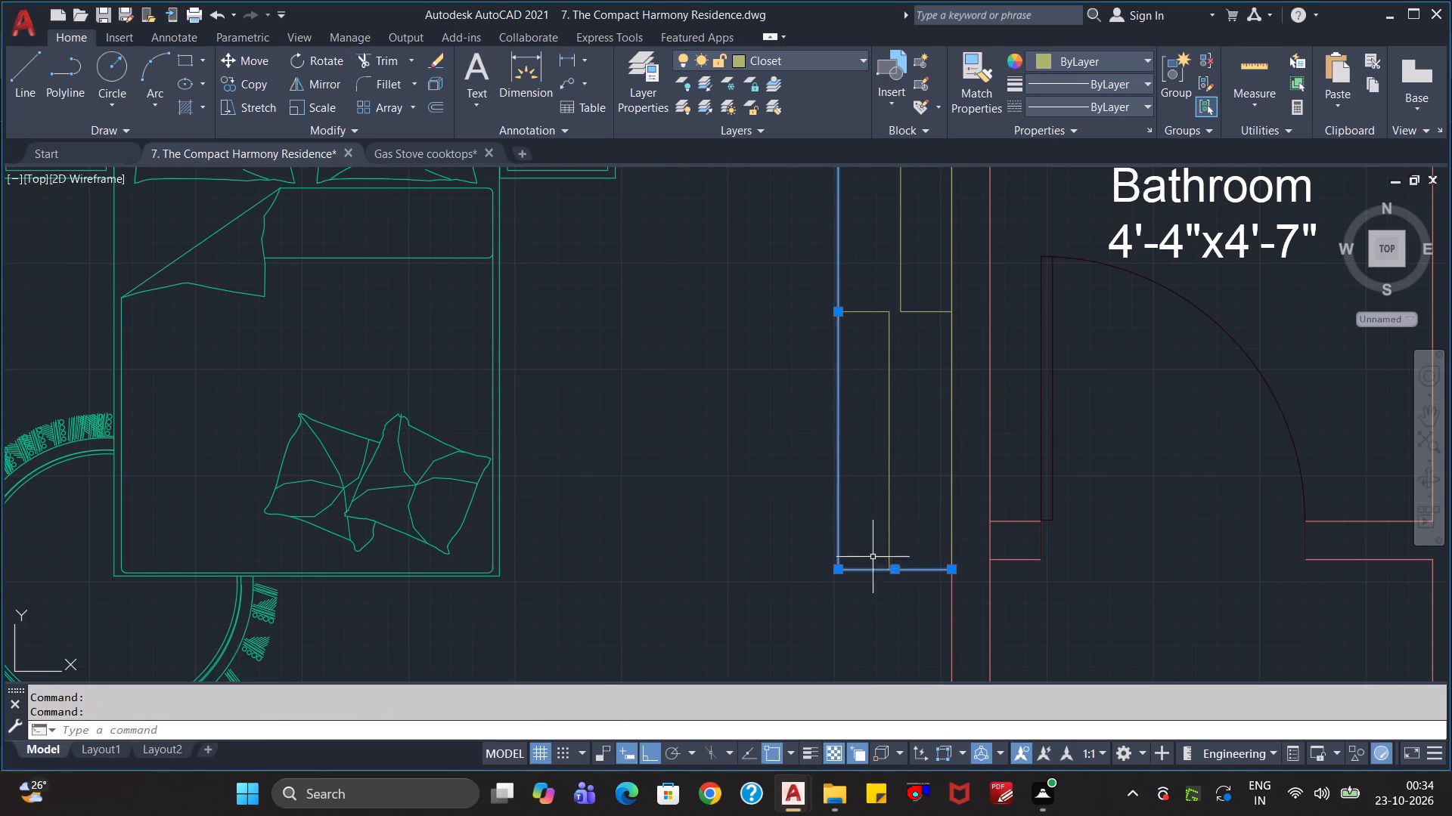
click(953, 481)
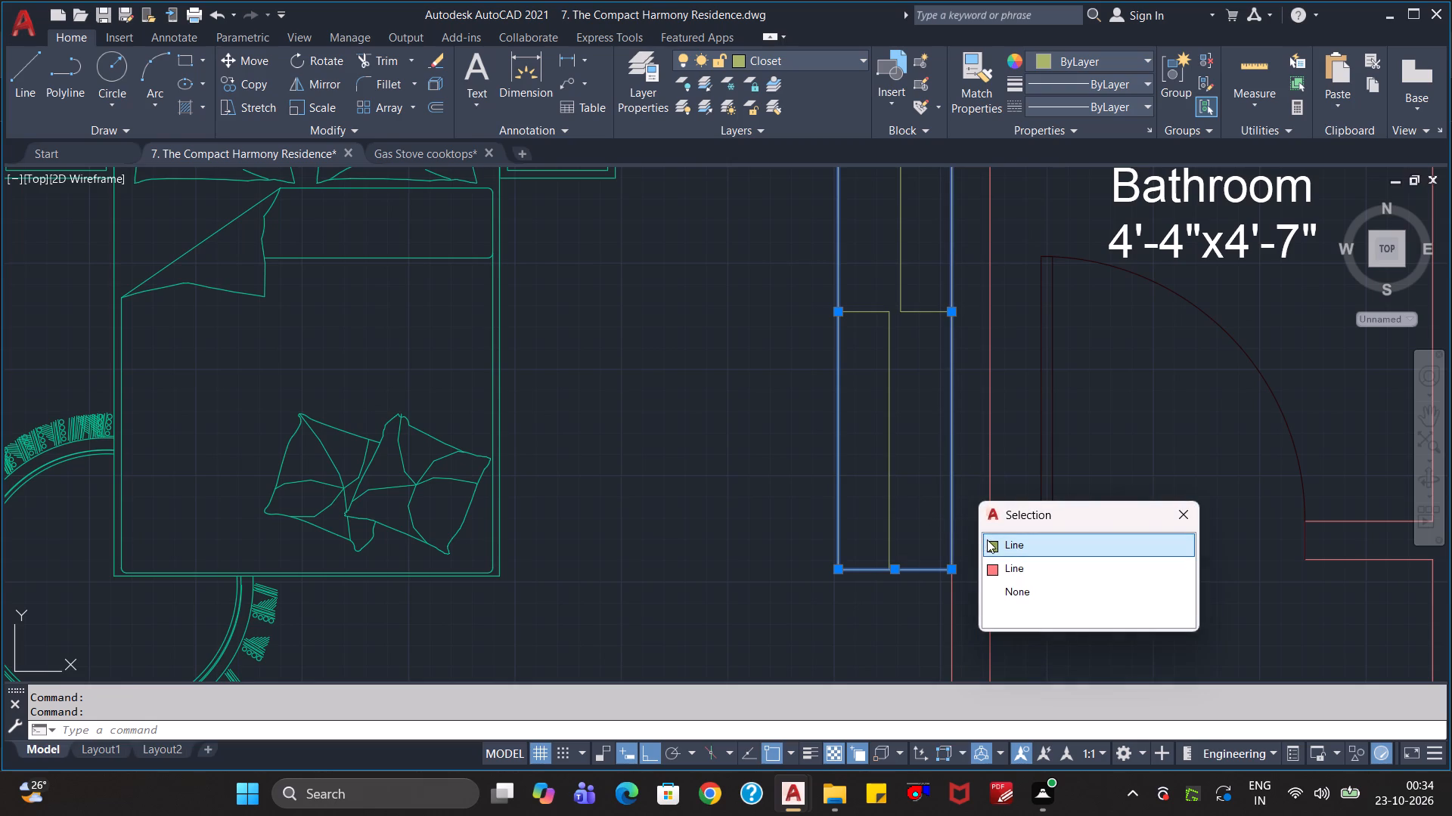
click(990, 544)
middle_drag(926, 451, 909, 660)
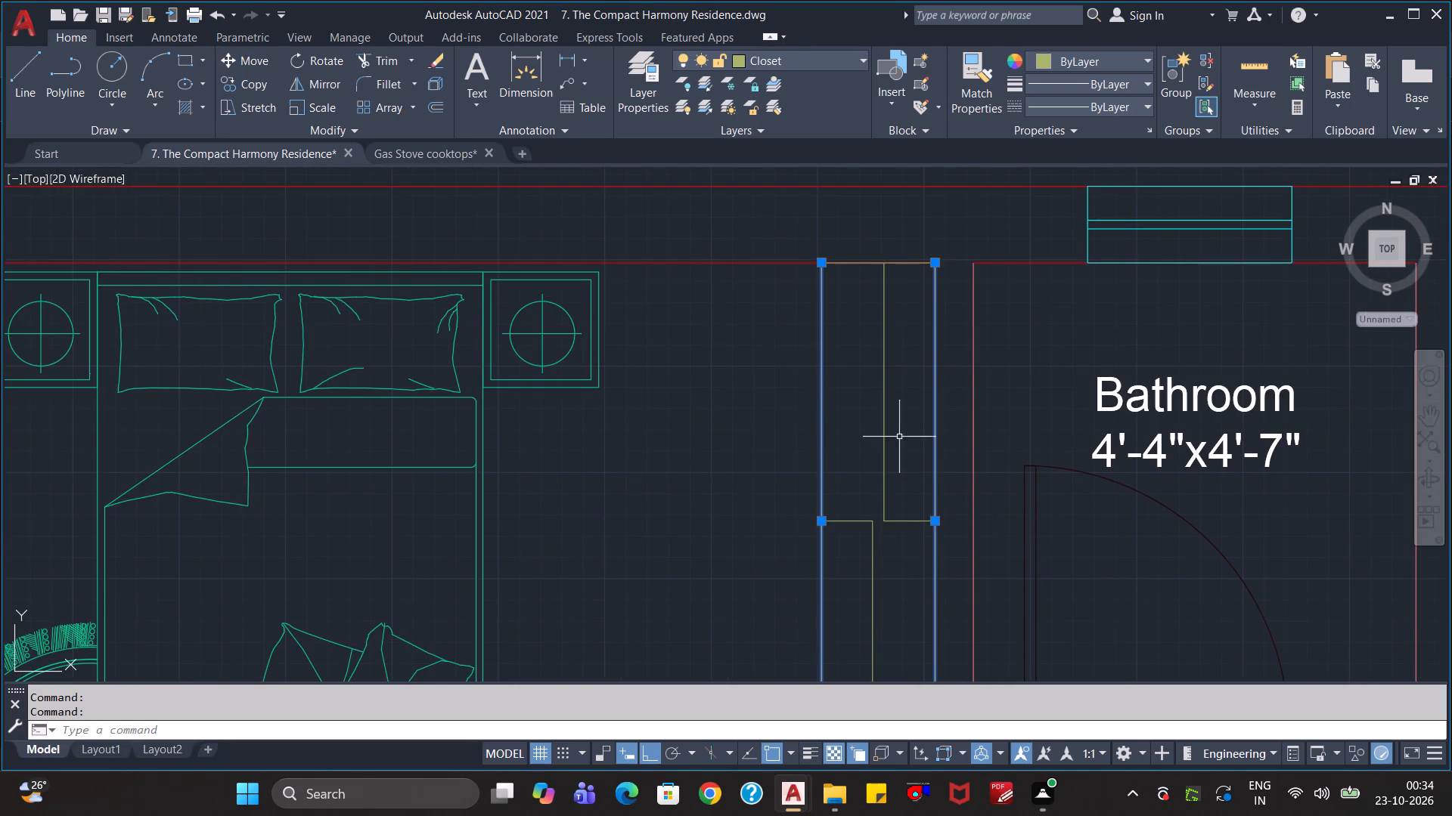
click(903, 261)
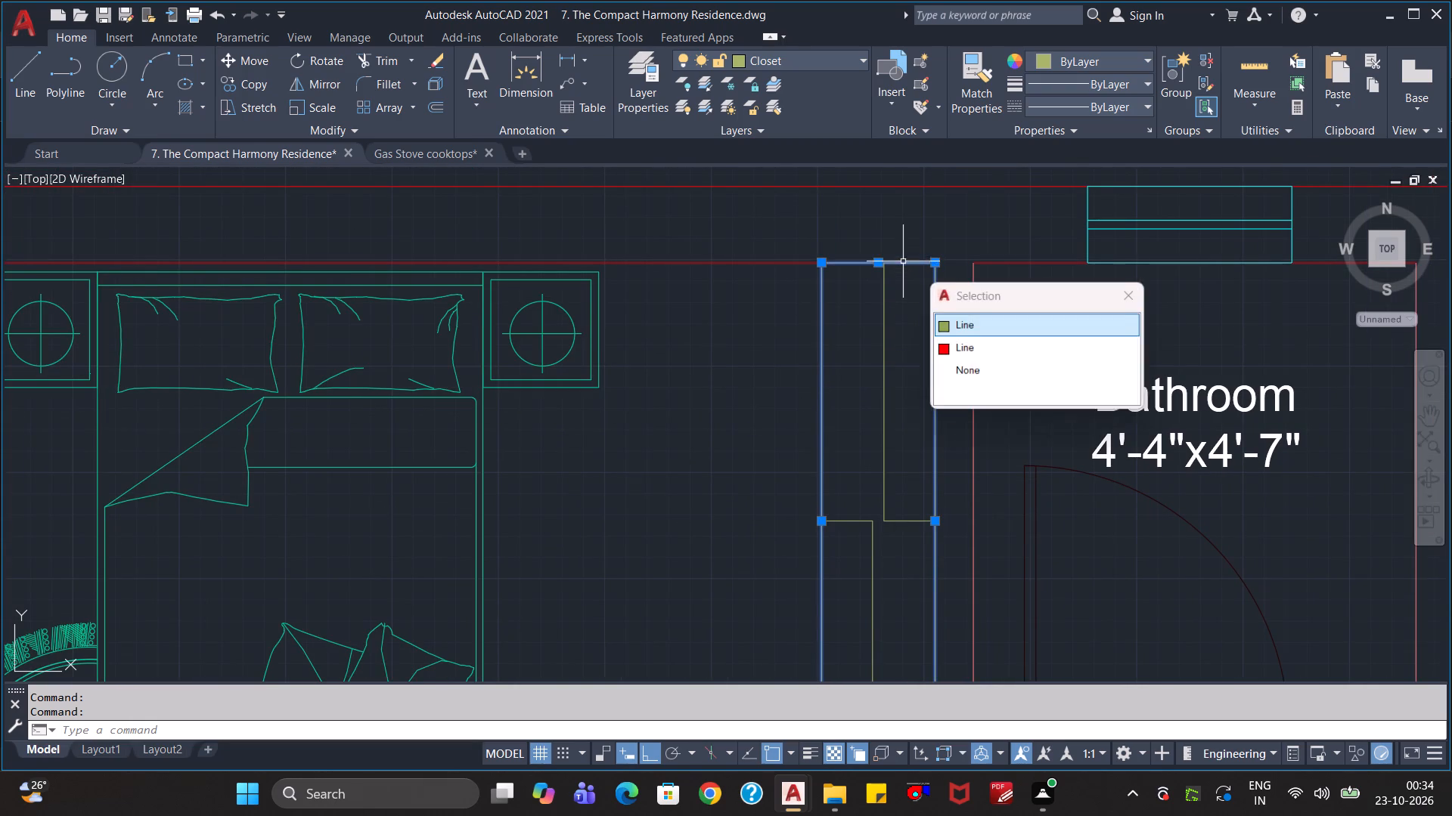
click(940, 322)
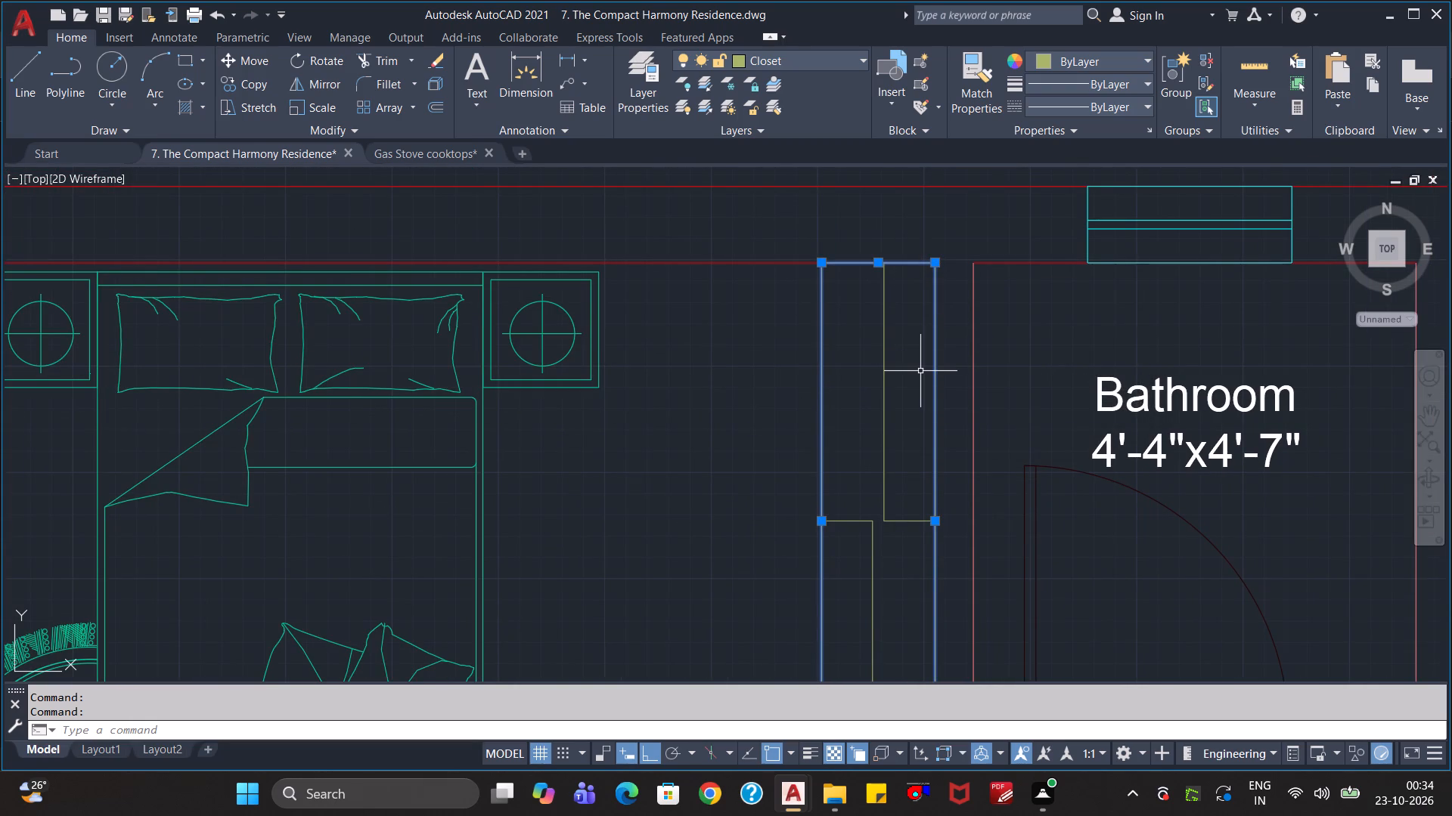
text(joi)
key(Return)
key(Escape)
key(Escape)
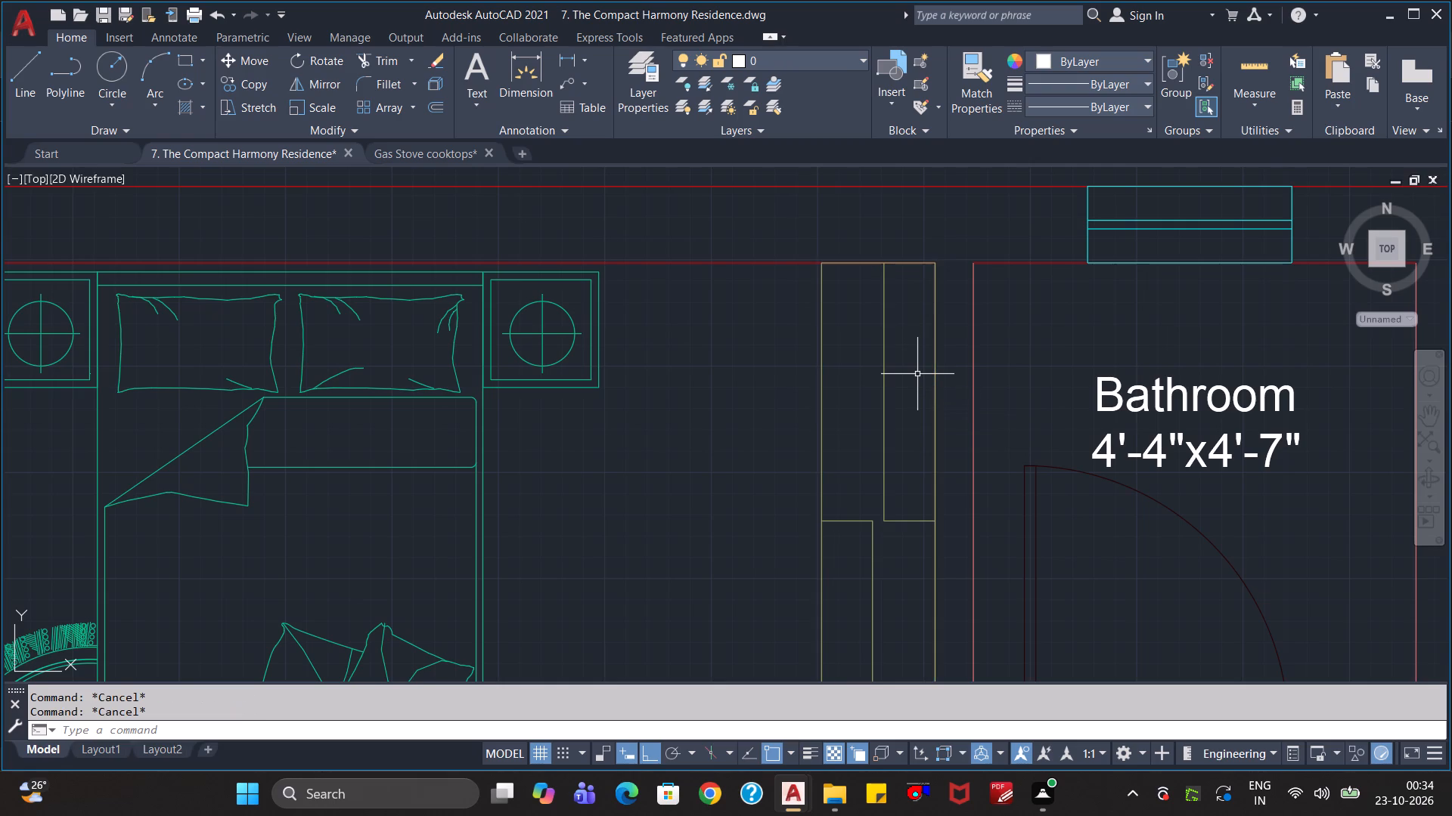
Select the closet's outline polyline and measure the closet's width and length with Quick measure.
click(935, 354)
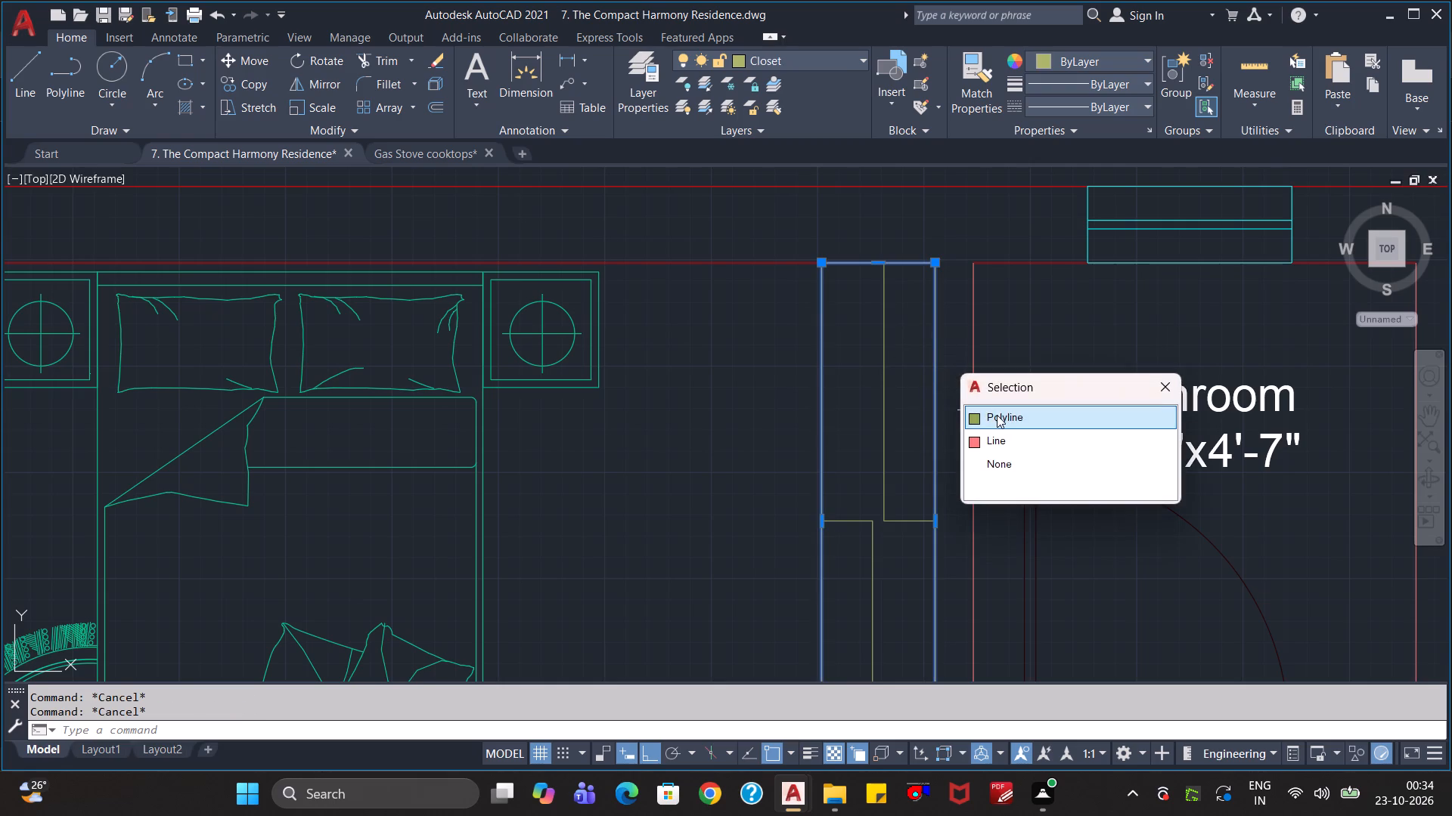
click(997, 415)
click(1268, 60)
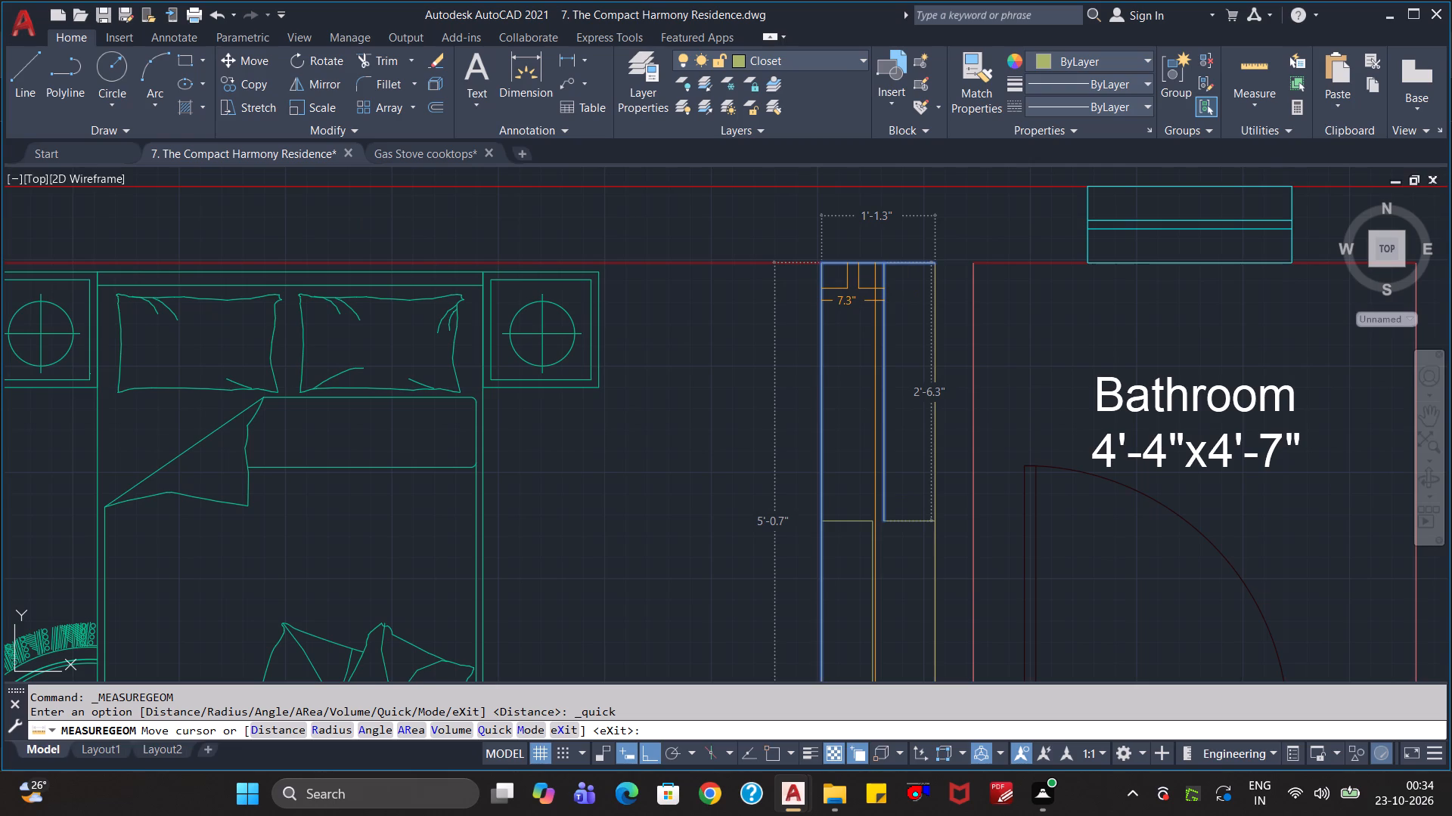
key(Escape)
key(Escape)
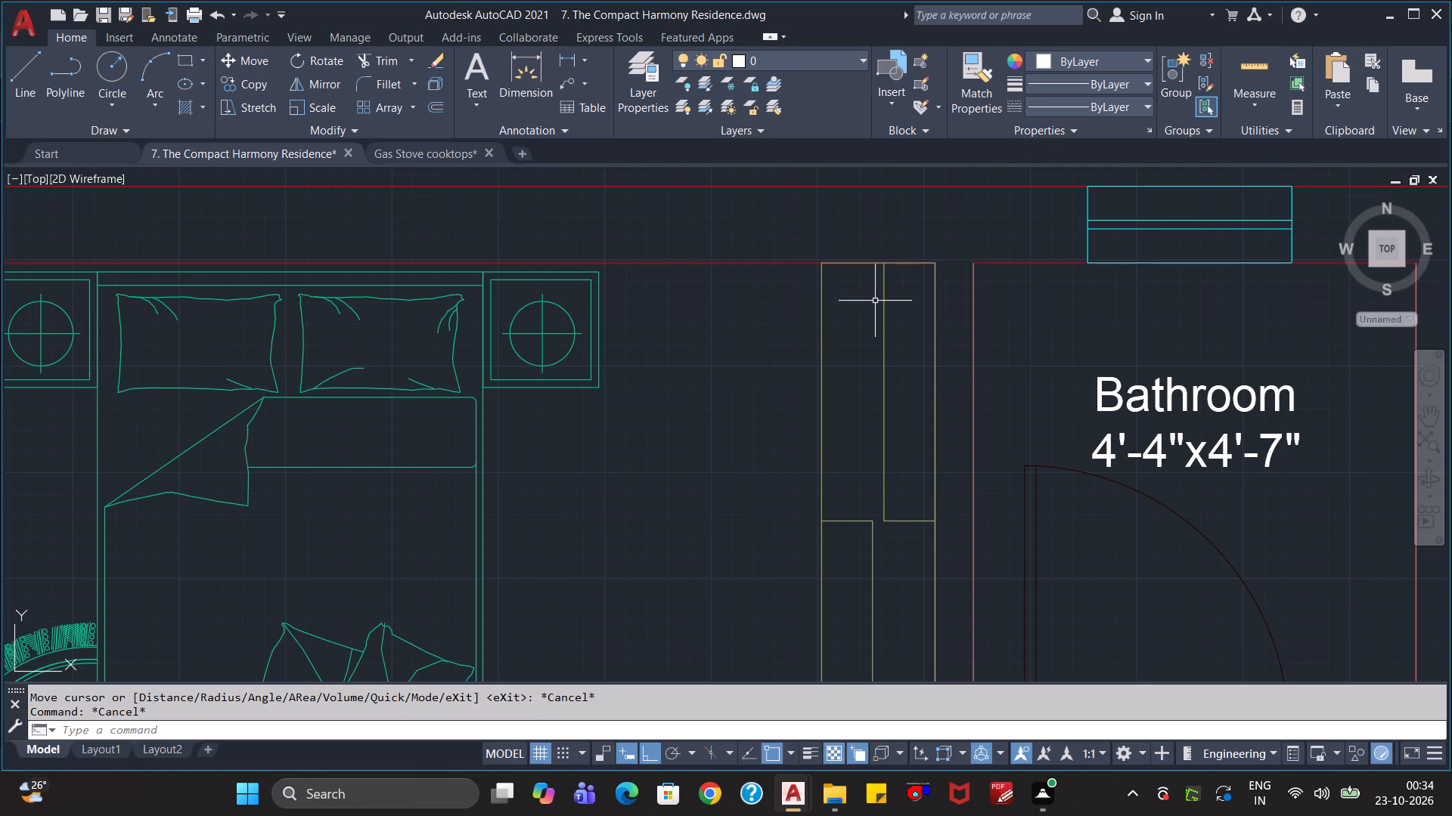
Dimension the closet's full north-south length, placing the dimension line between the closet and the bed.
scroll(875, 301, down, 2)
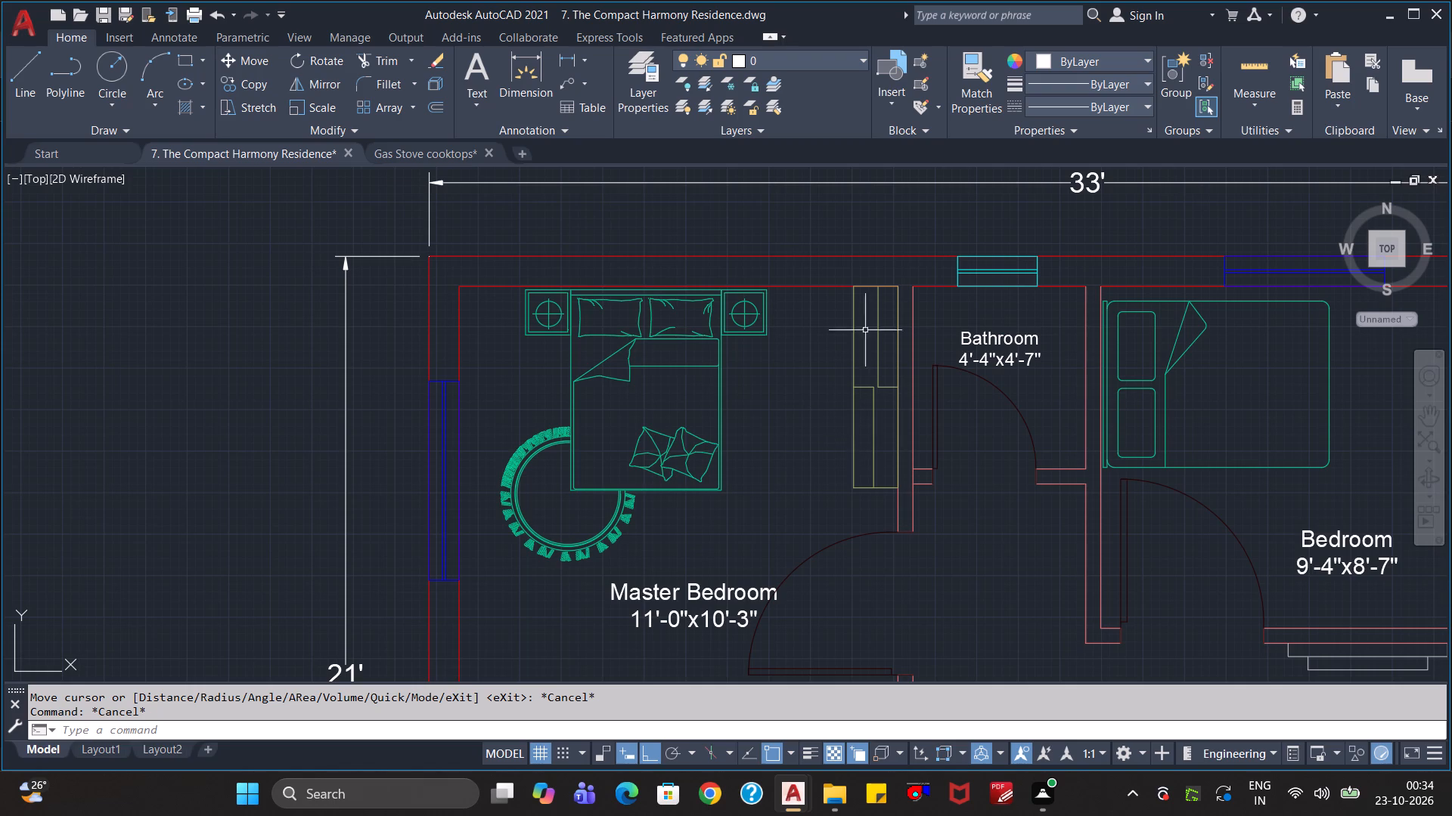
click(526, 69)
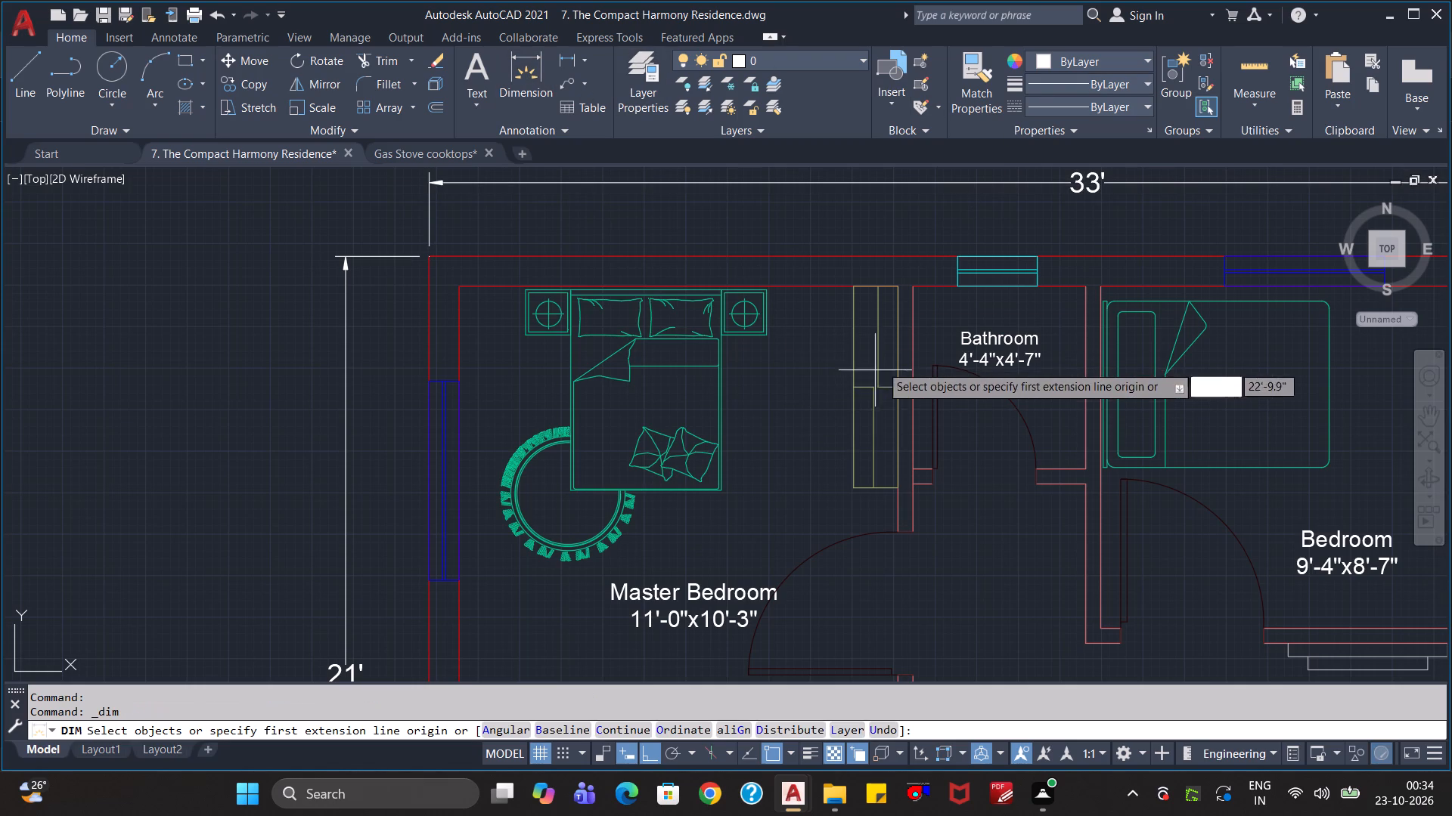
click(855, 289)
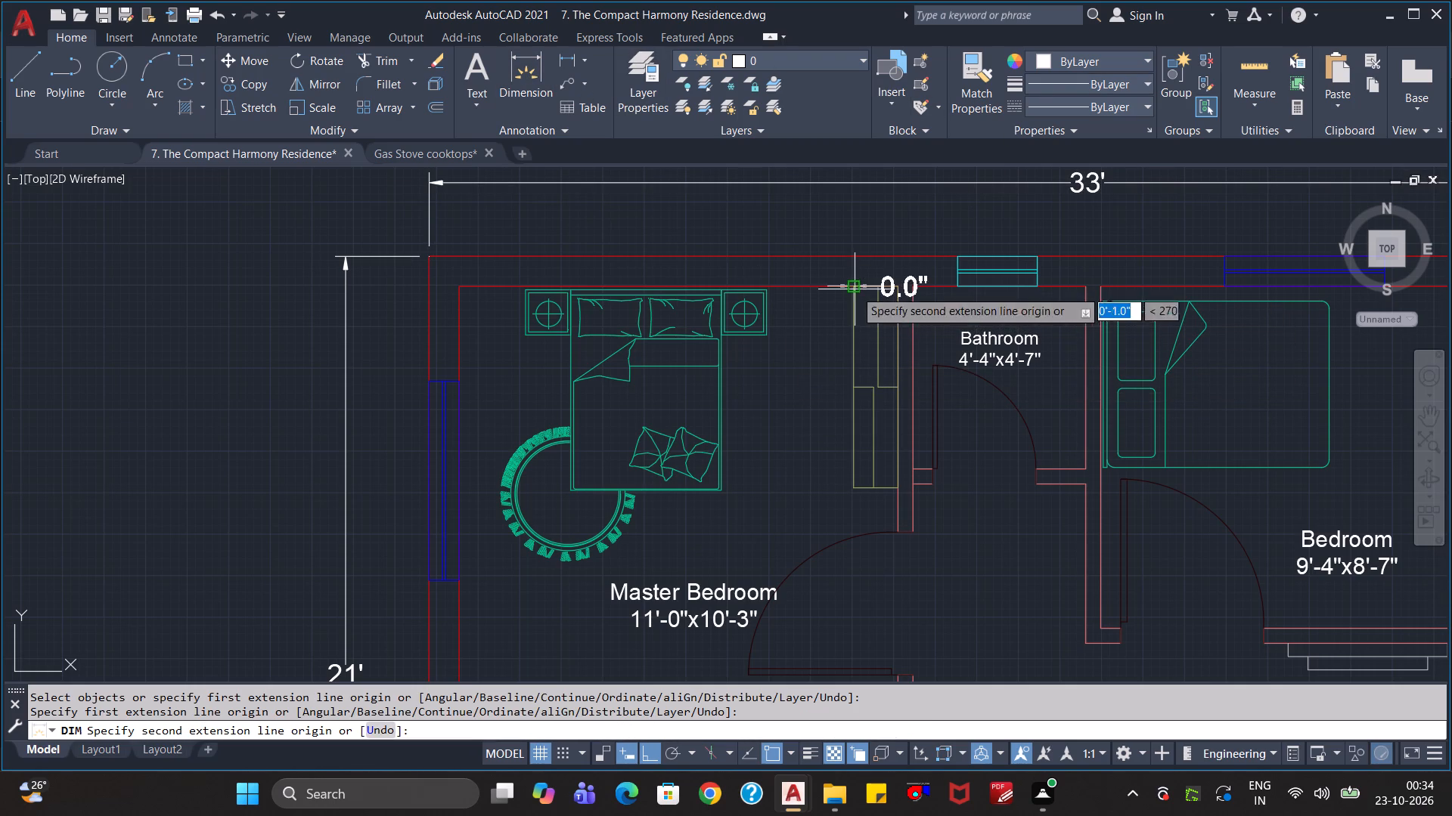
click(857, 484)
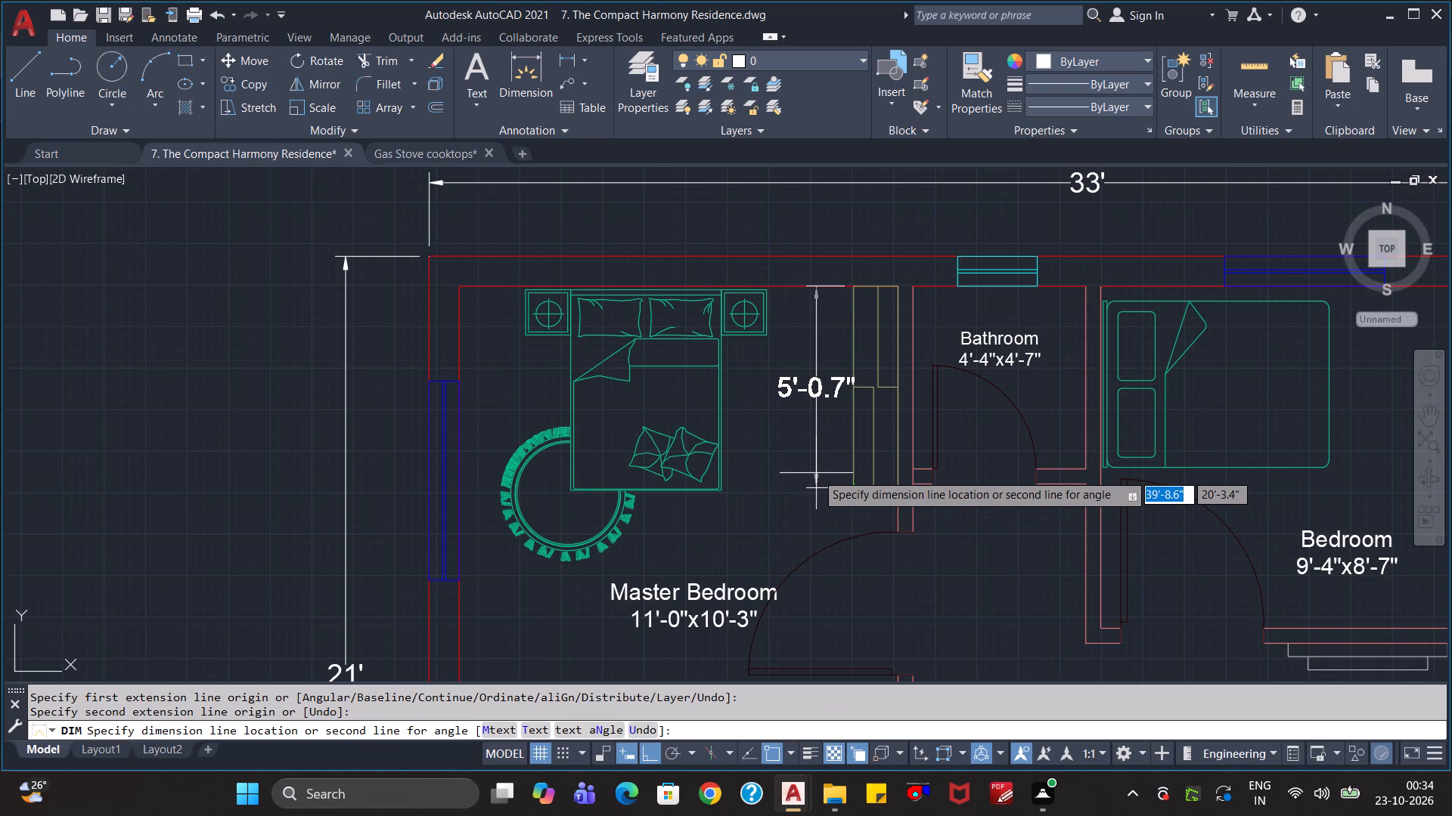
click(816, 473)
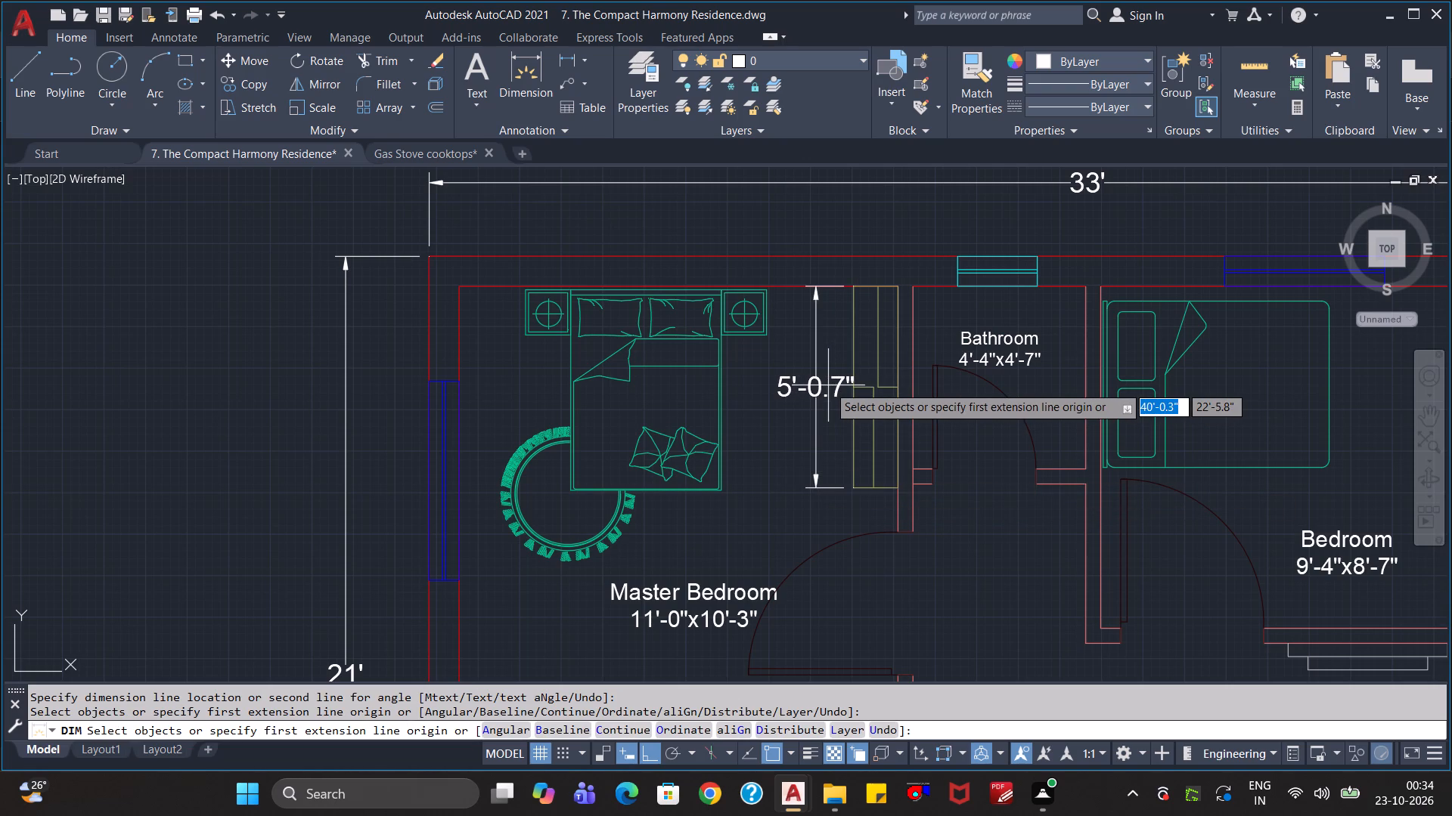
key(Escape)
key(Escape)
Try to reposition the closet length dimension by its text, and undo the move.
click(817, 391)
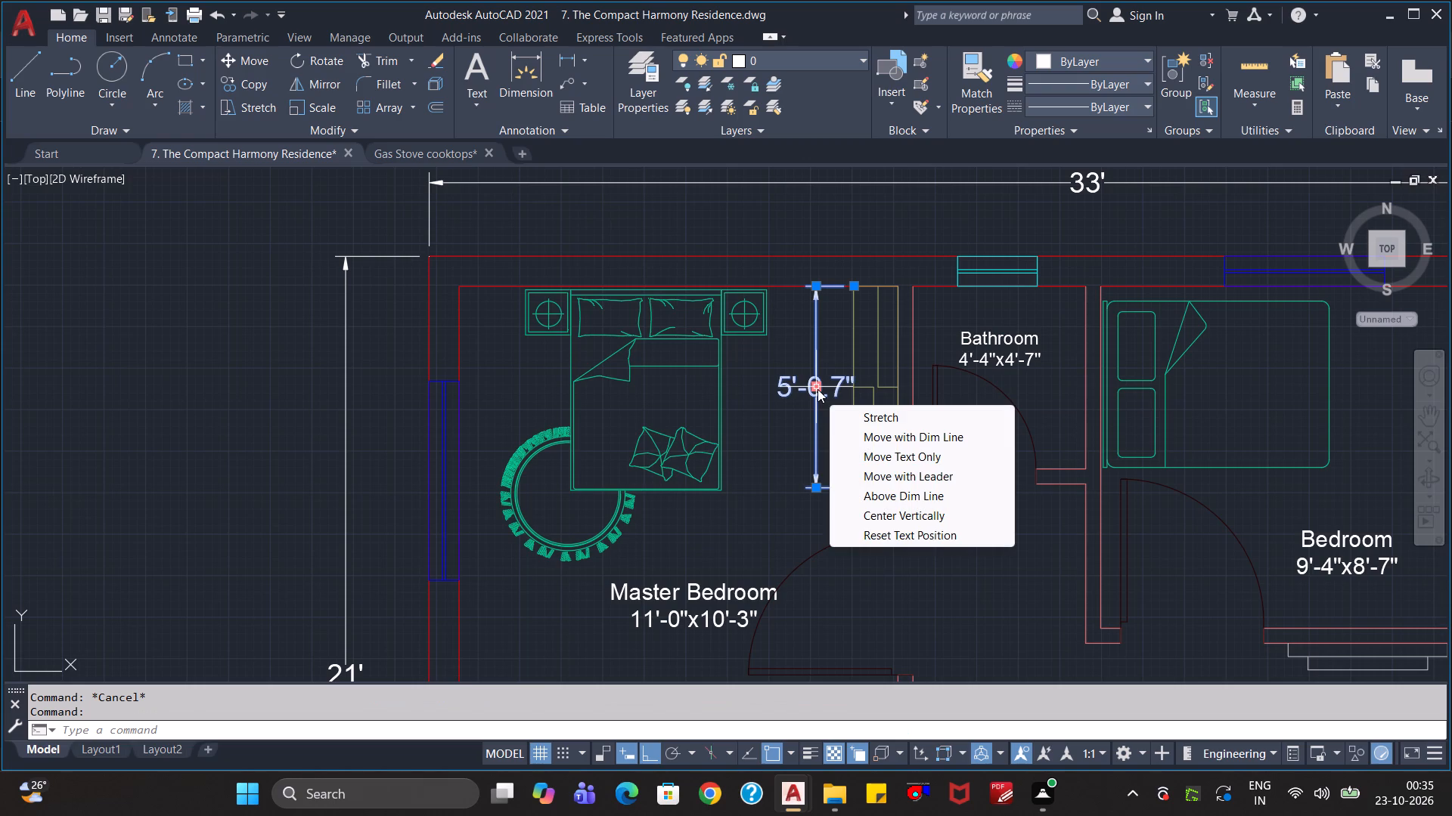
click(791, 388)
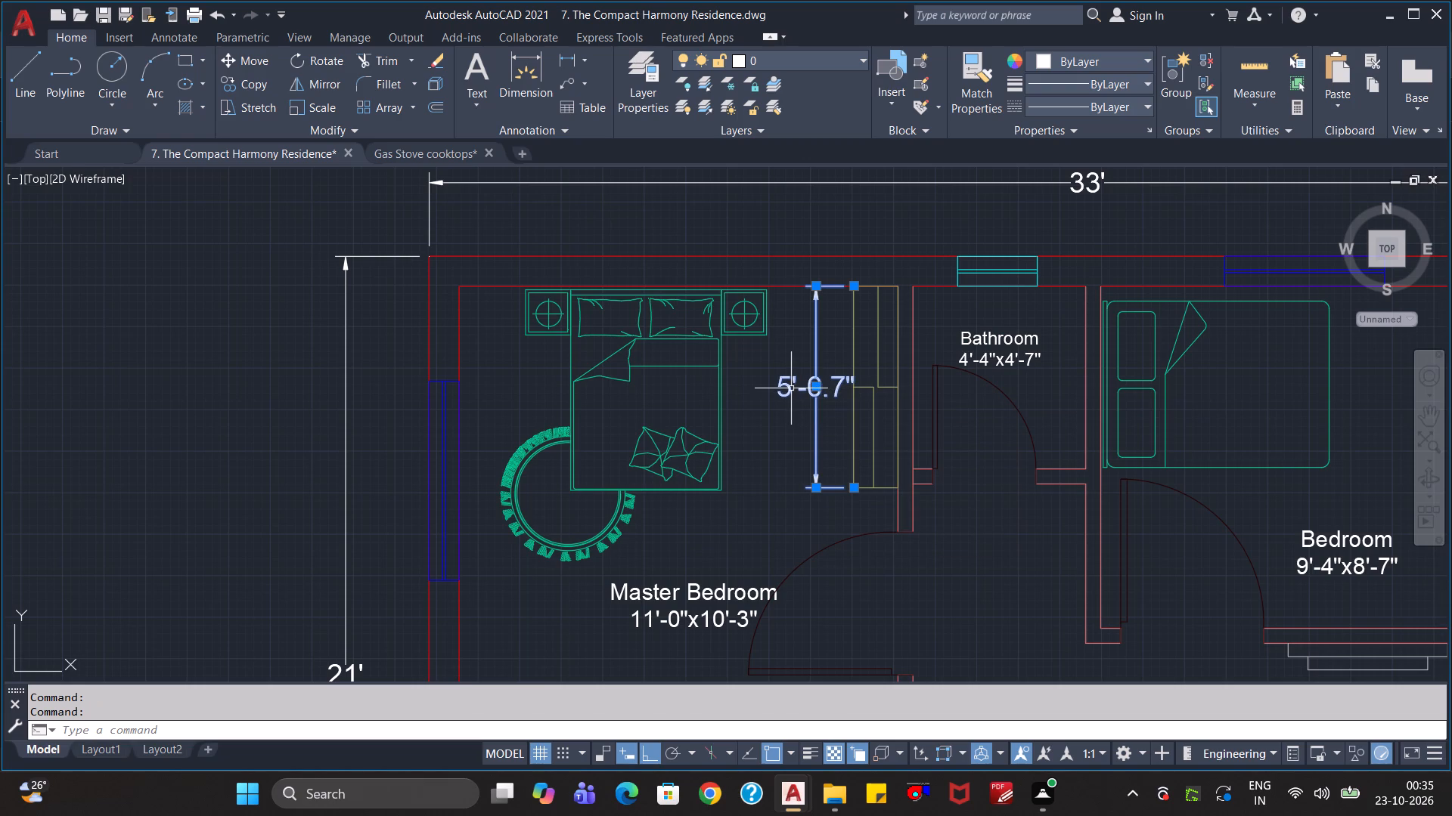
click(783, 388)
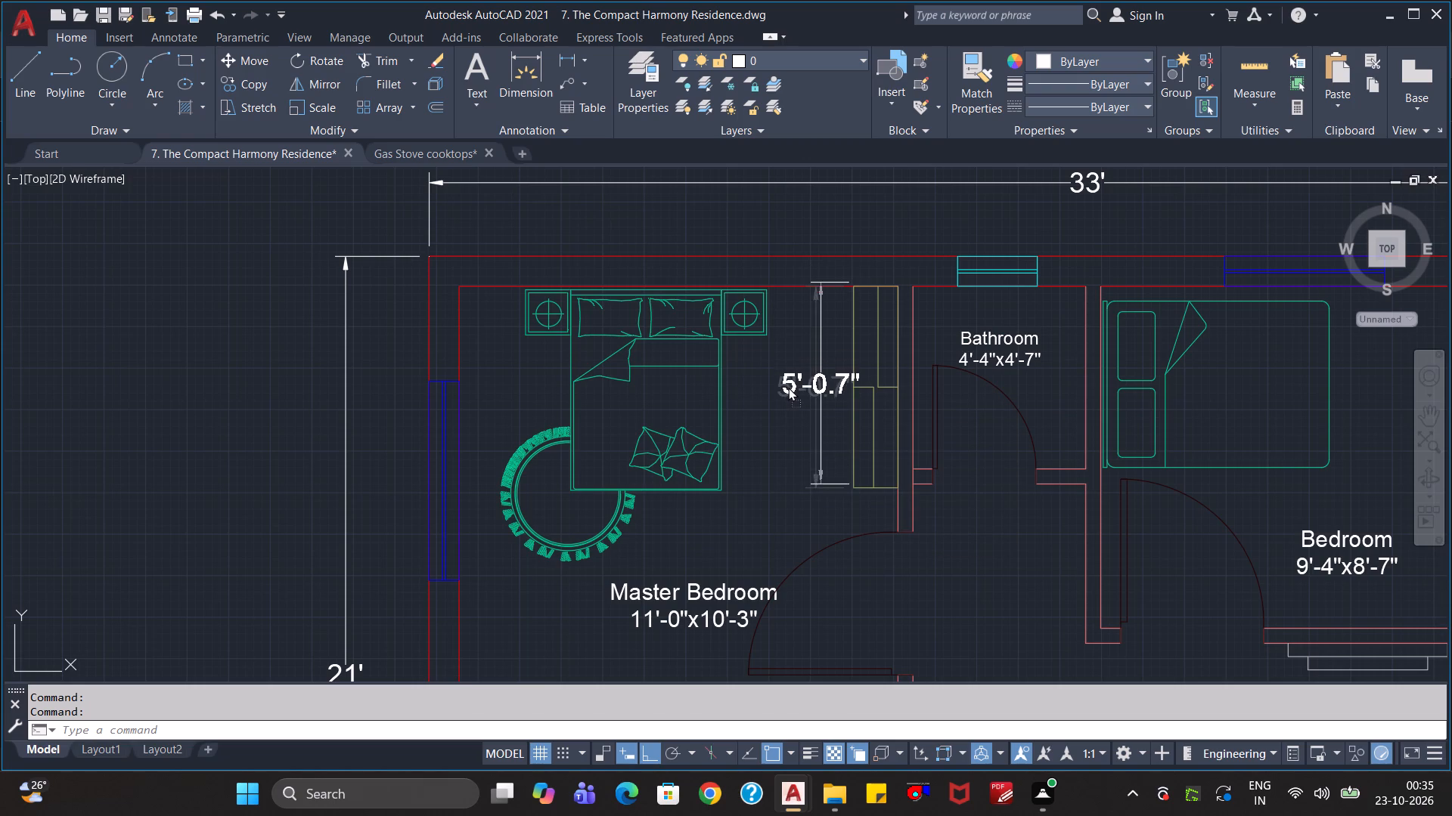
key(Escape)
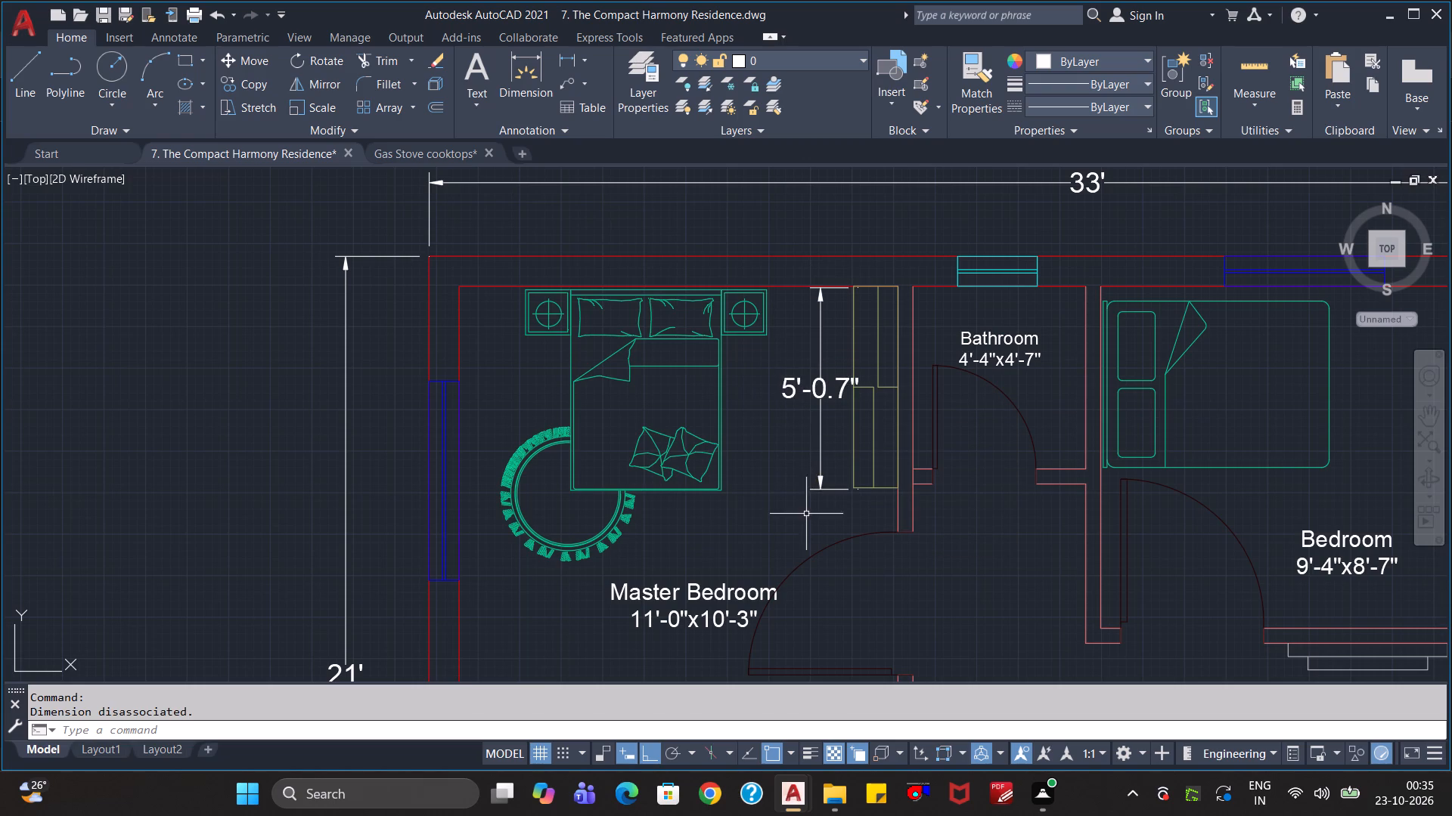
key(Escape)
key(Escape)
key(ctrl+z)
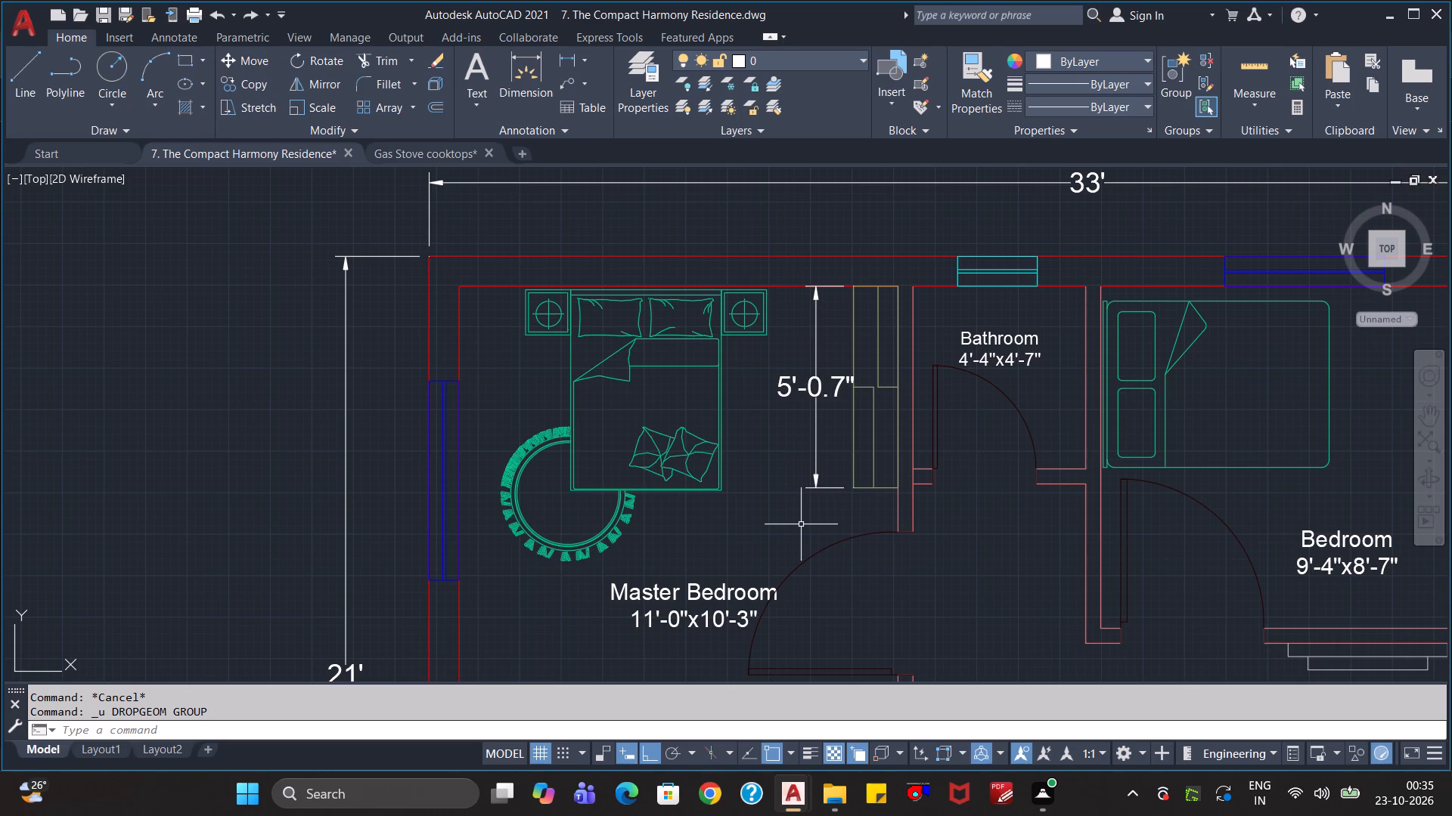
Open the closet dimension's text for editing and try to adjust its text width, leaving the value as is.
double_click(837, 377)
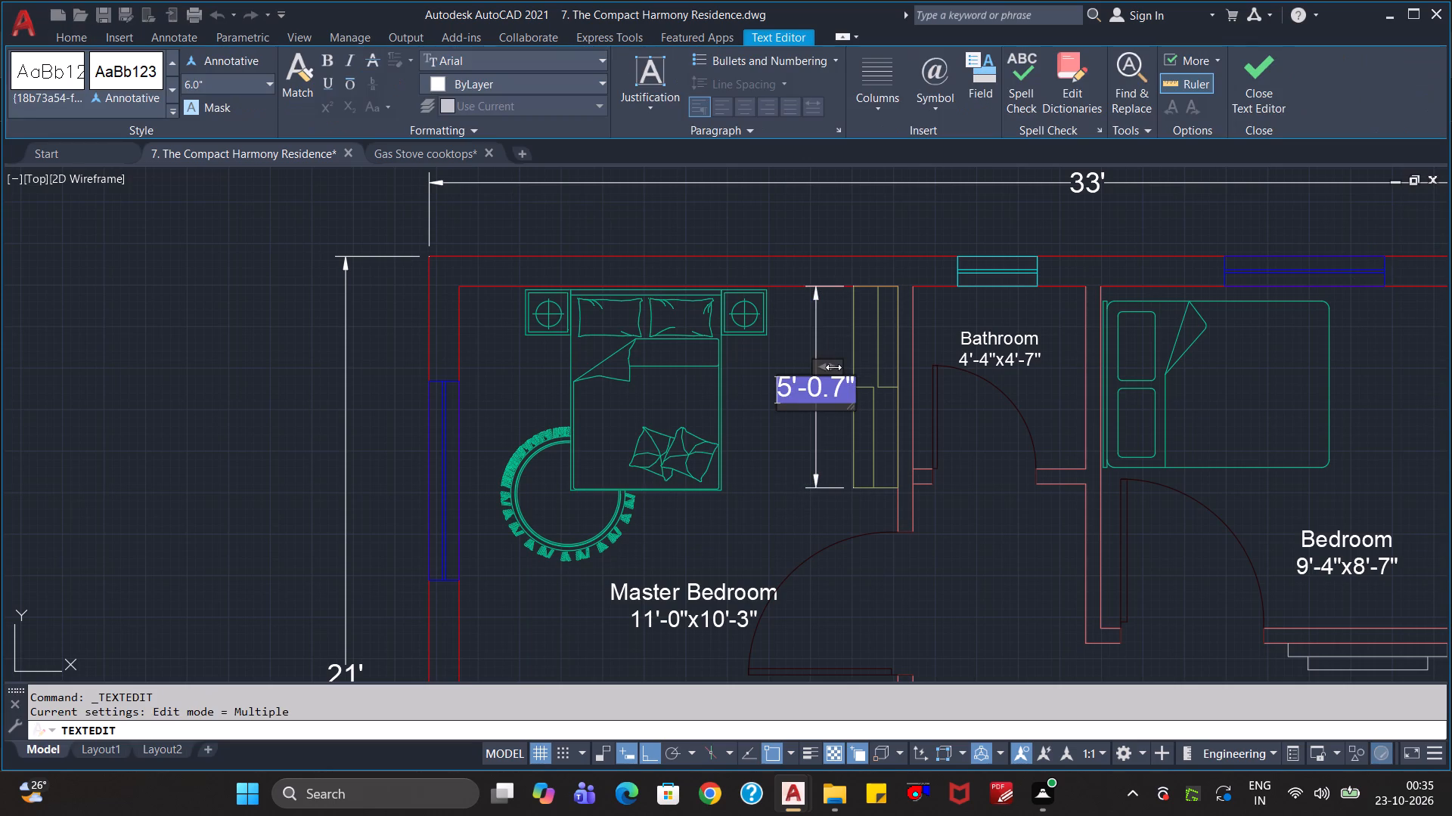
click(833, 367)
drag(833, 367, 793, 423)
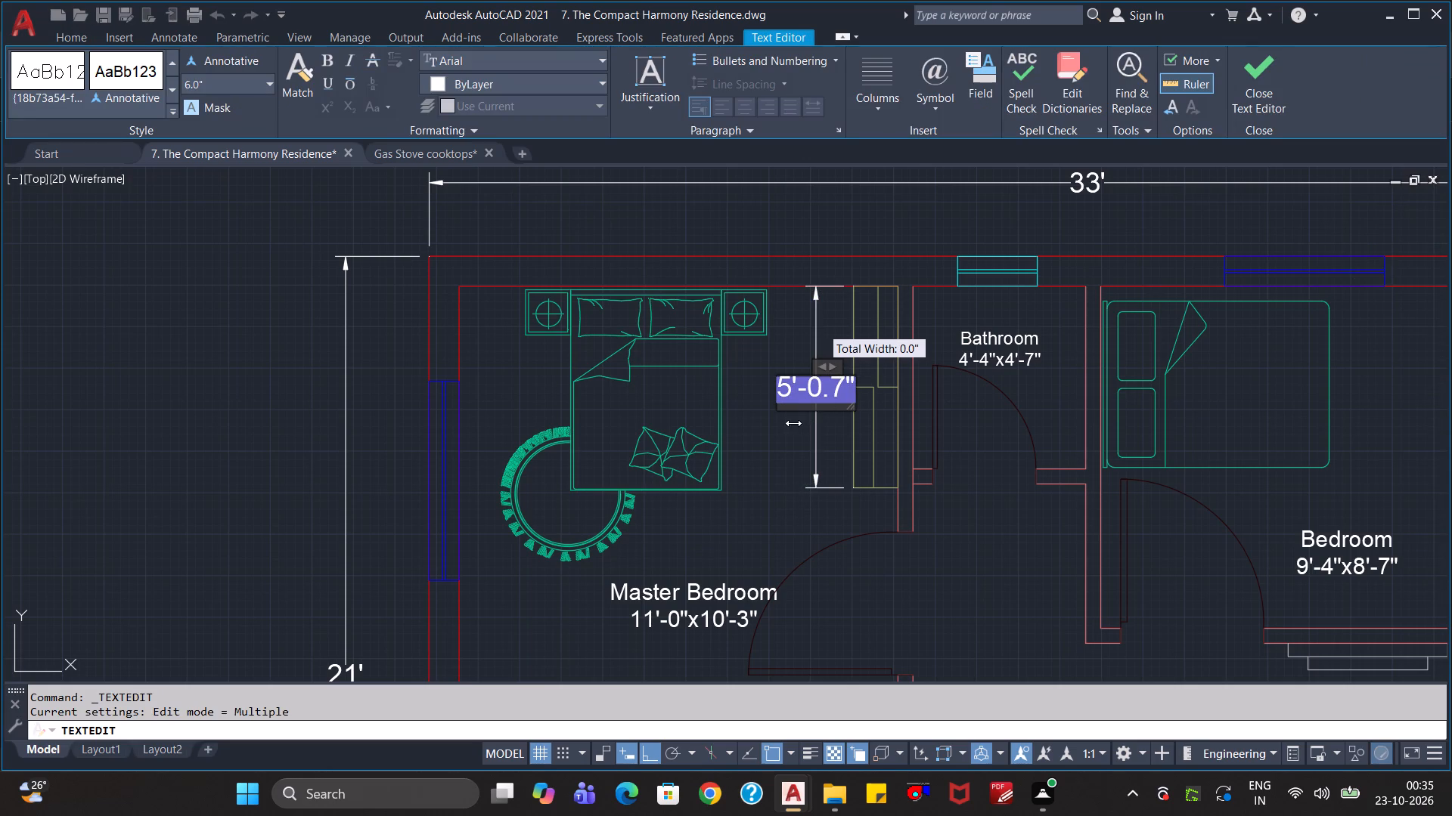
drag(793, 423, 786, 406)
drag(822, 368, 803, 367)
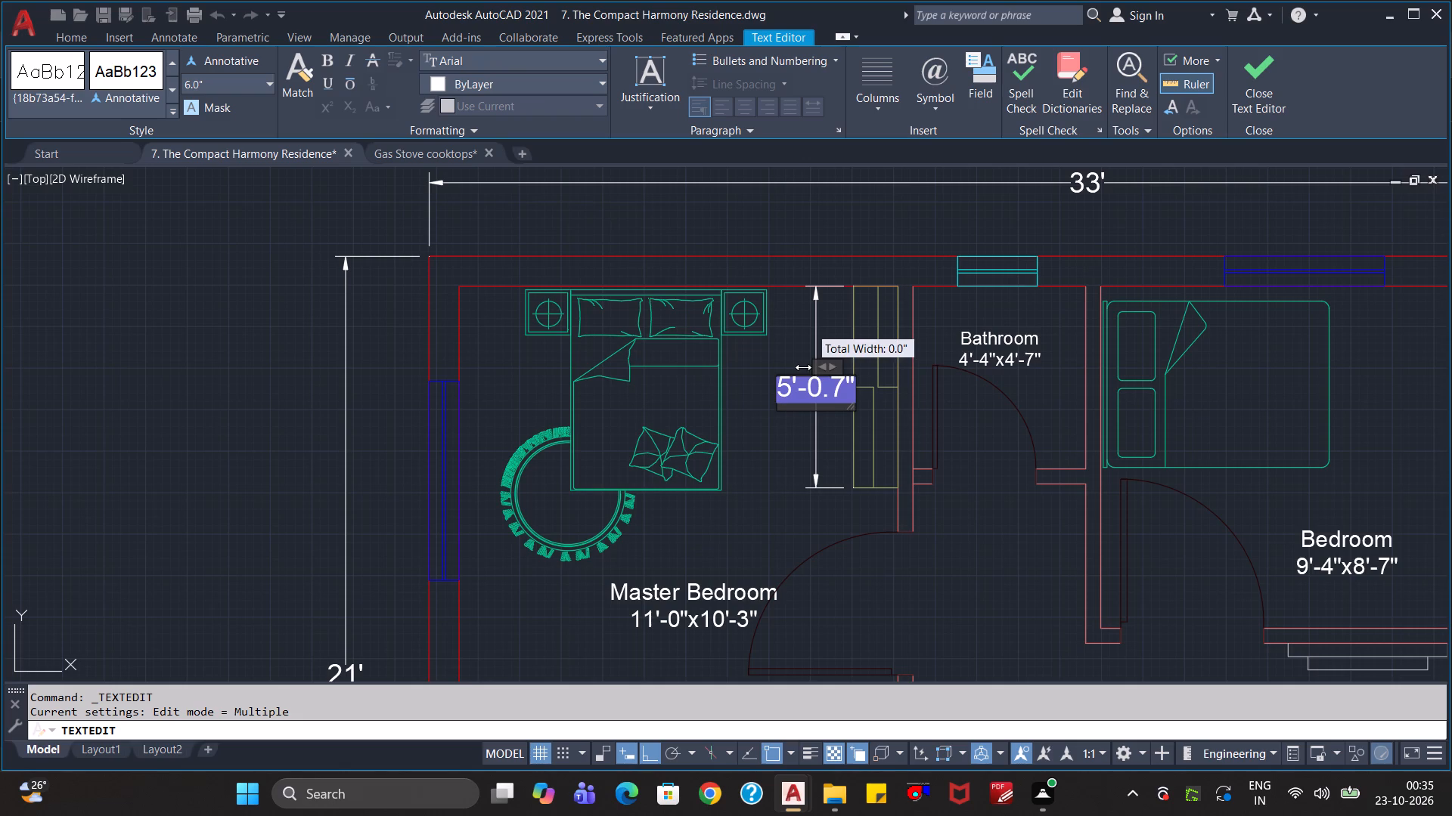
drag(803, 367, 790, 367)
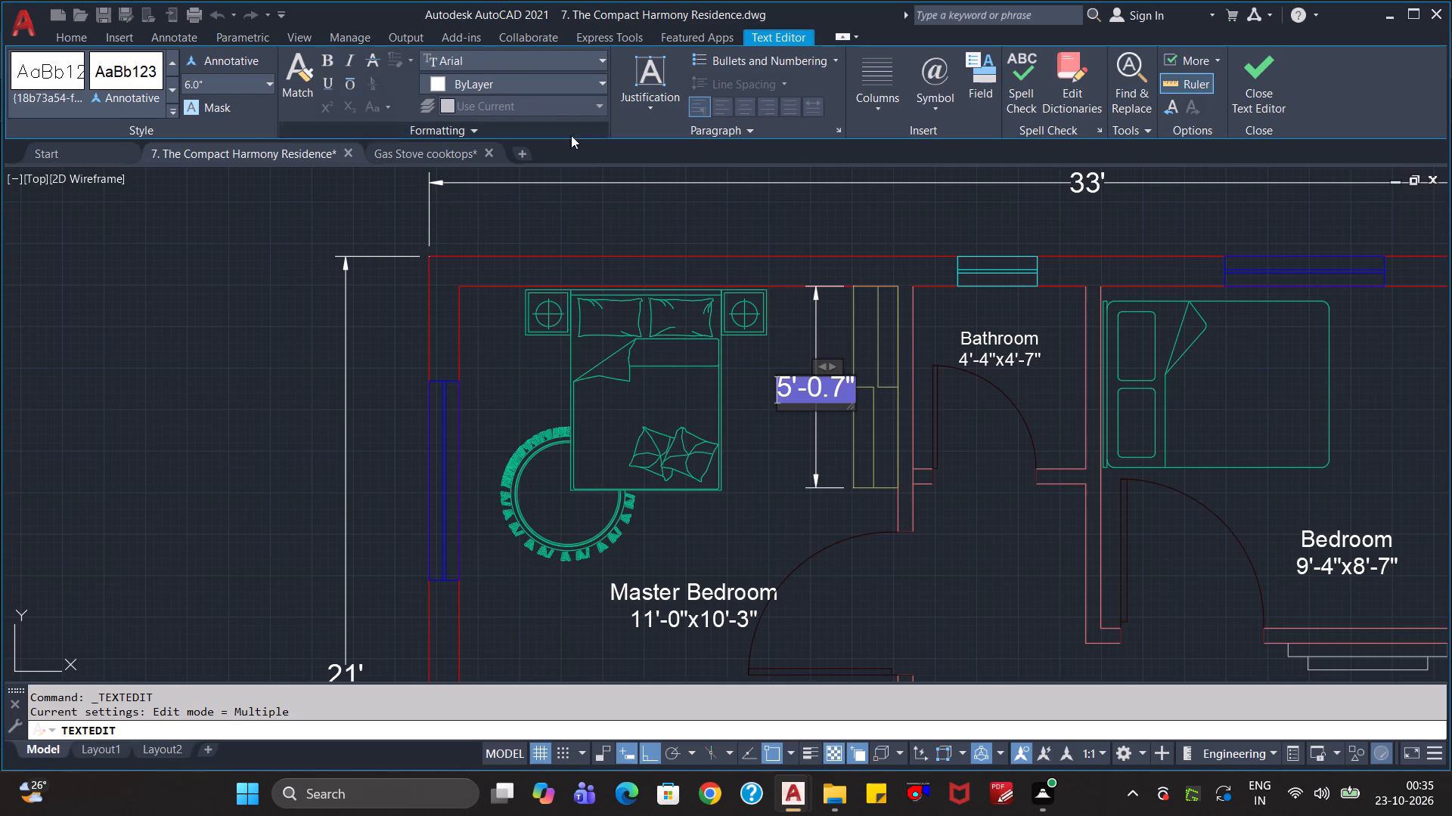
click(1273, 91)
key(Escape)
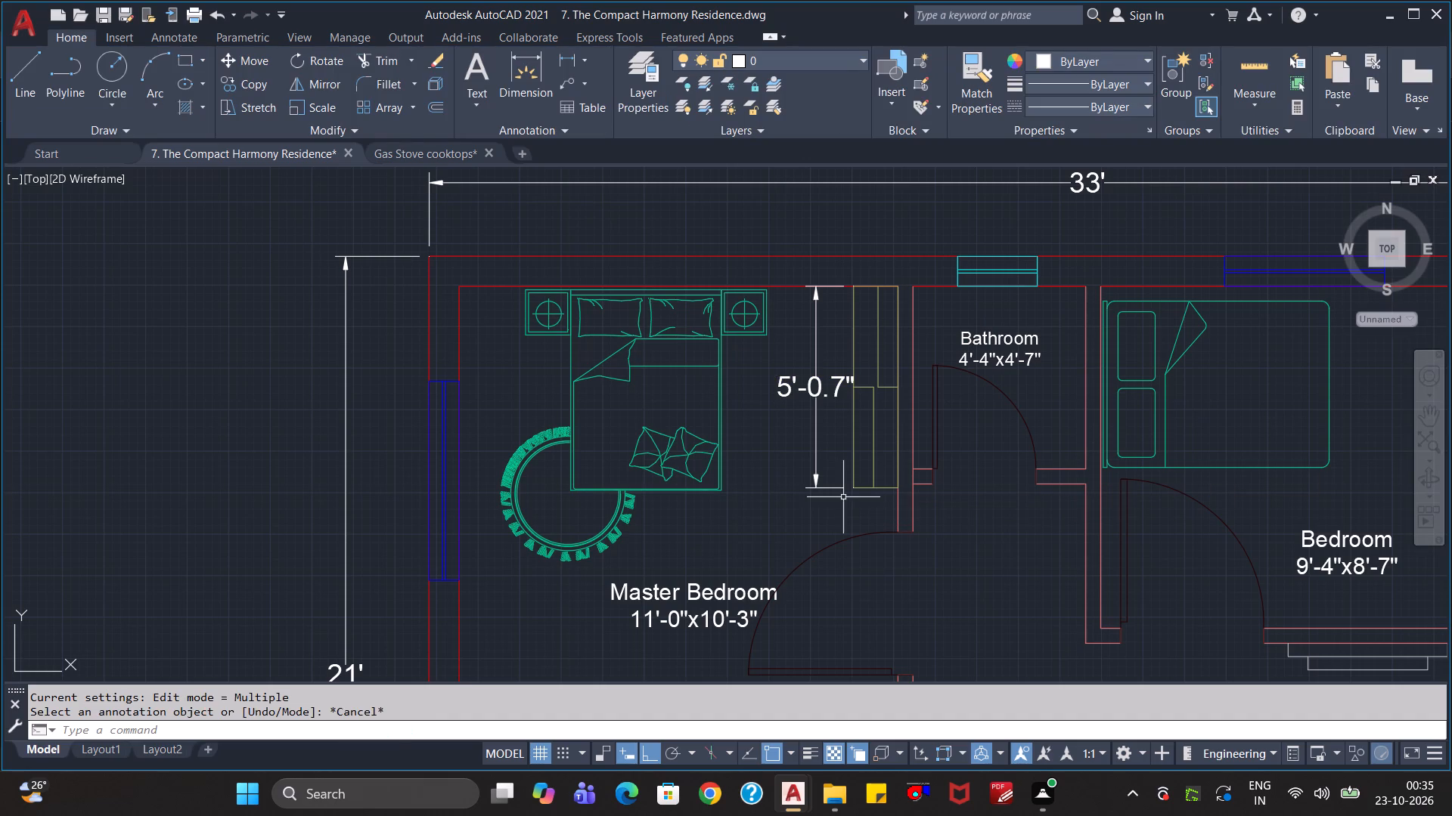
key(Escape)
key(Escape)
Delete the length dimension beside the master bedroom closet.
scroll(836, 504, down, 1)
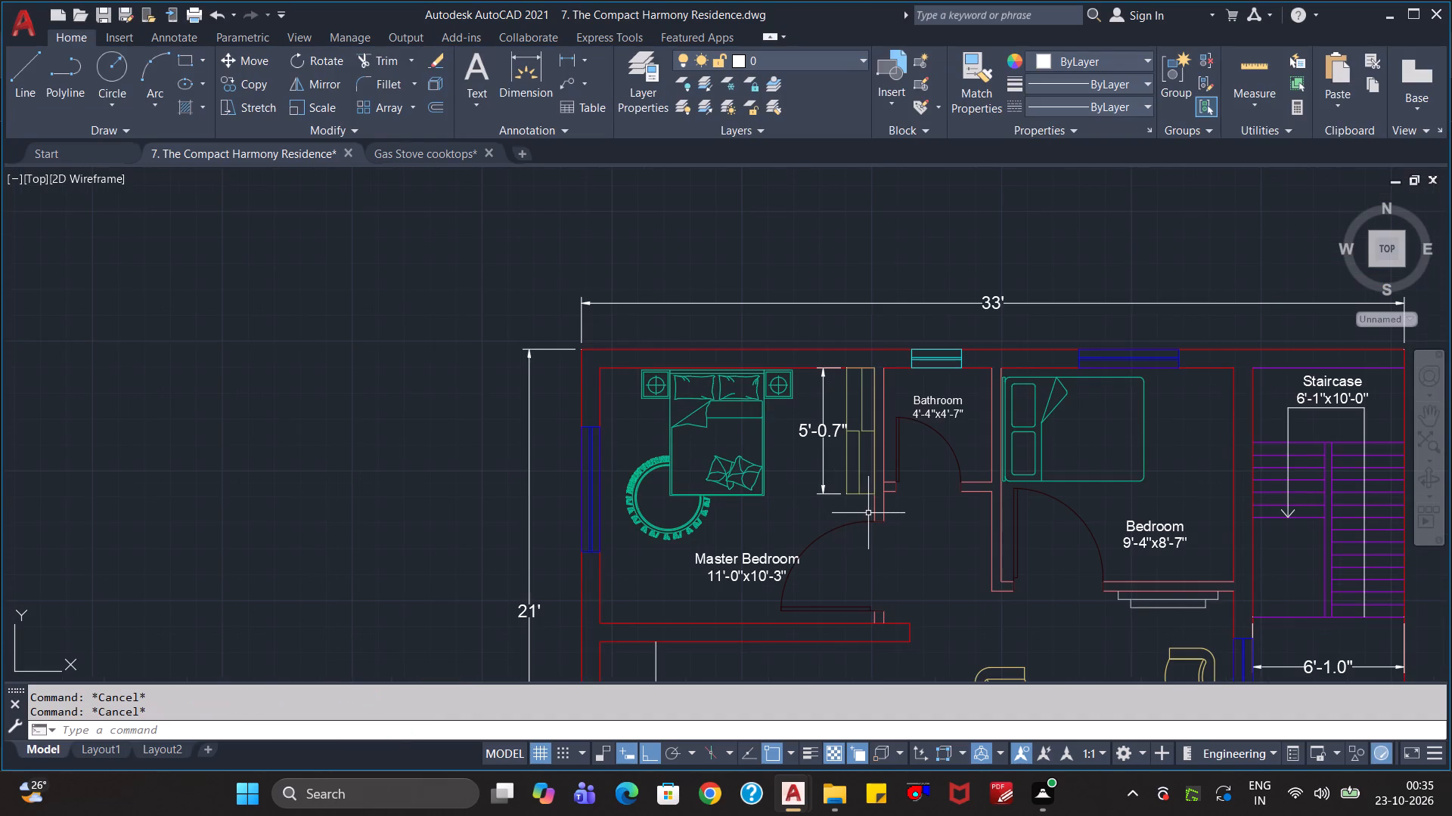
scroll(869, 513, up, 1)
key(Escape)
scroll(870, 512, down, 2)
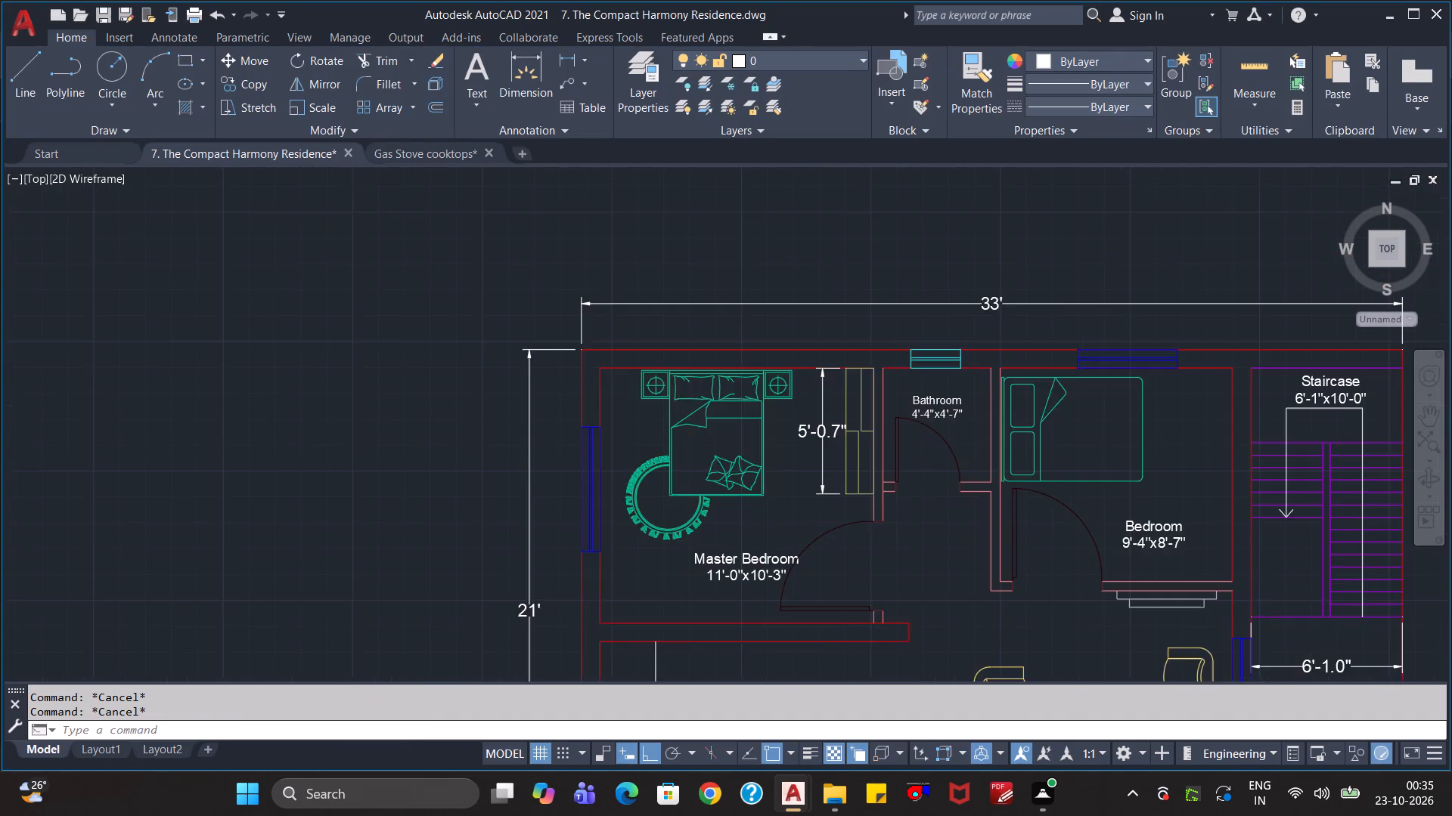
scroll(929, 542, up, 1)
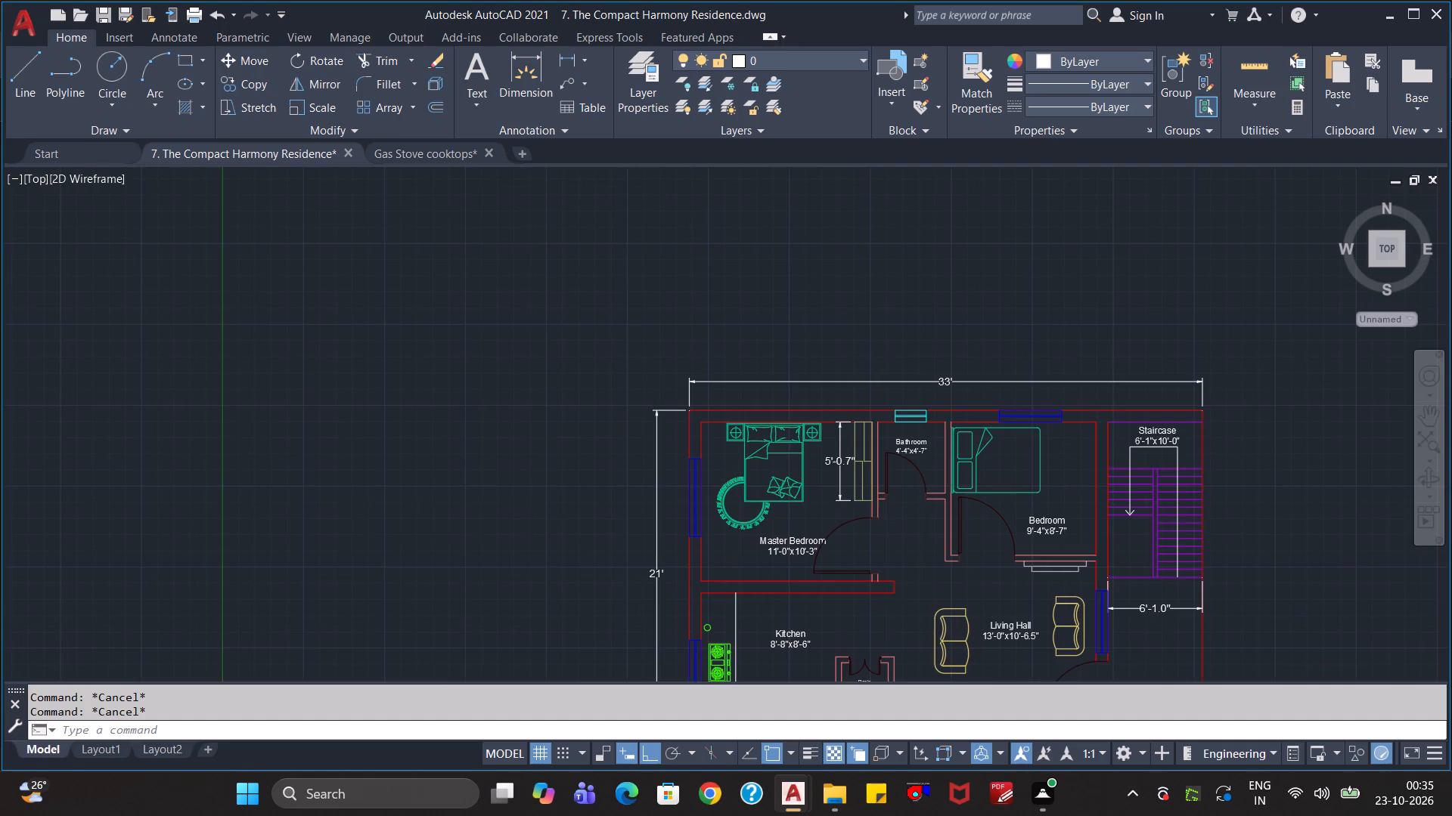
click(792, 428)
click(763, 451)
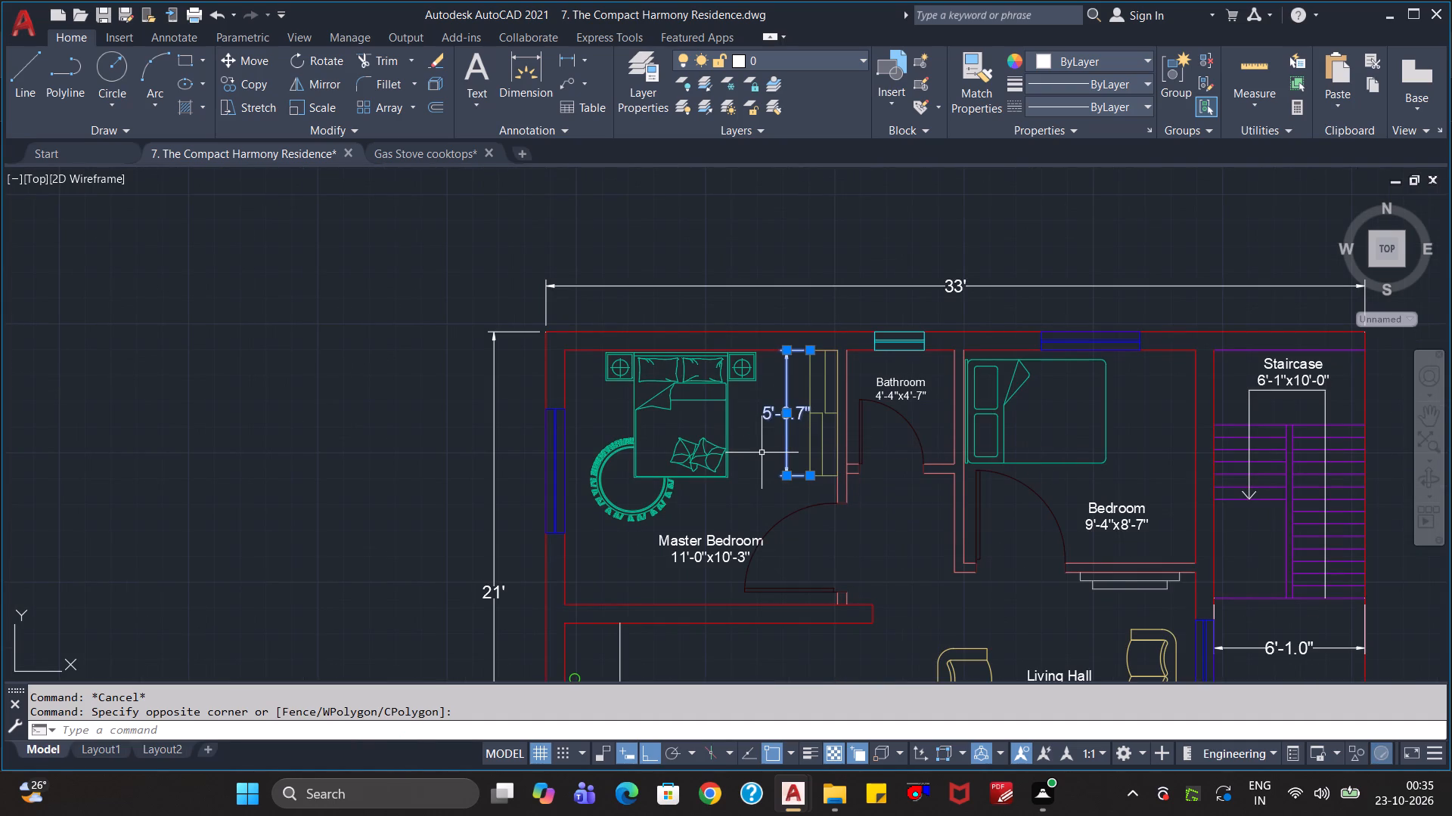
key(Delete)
Close the Gas Stove cooktops drawing and return to the Compact Harmony Residence floor plan.
scroll(823, 492, down, 2)
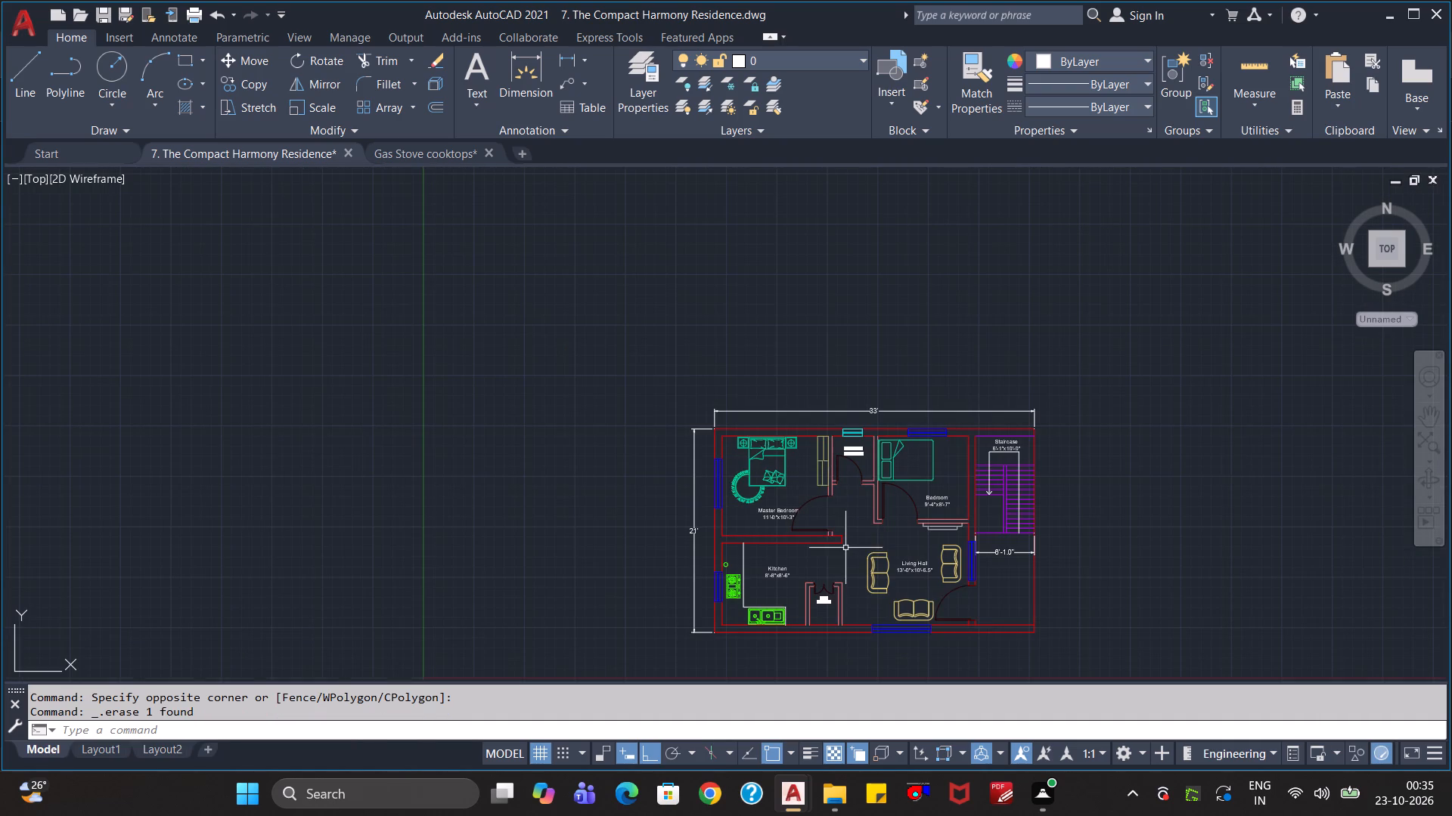
middle_drag(853, 530, 828, 422)
scroll(1087, 524, up, 1)
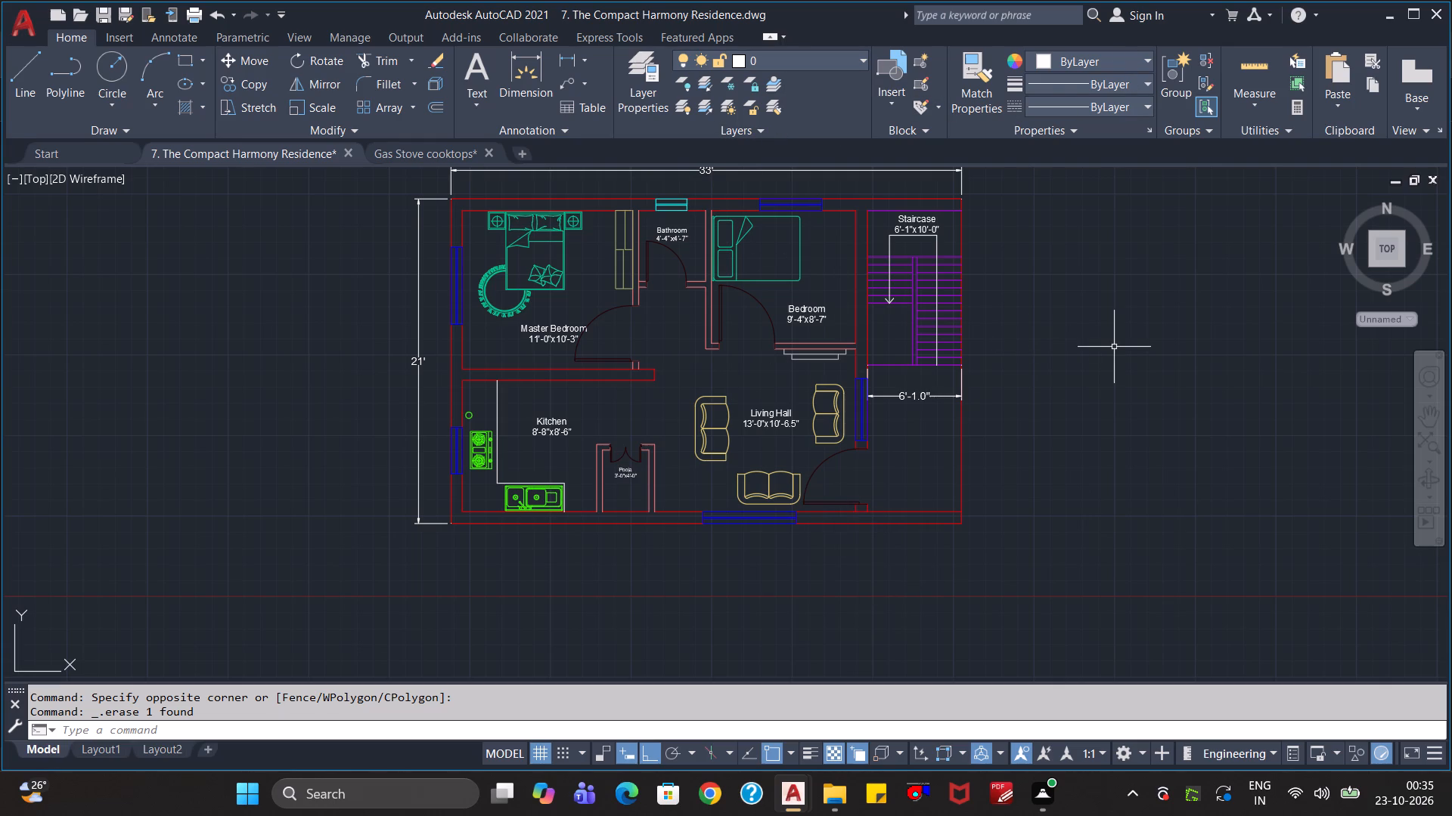
click(490, 153)
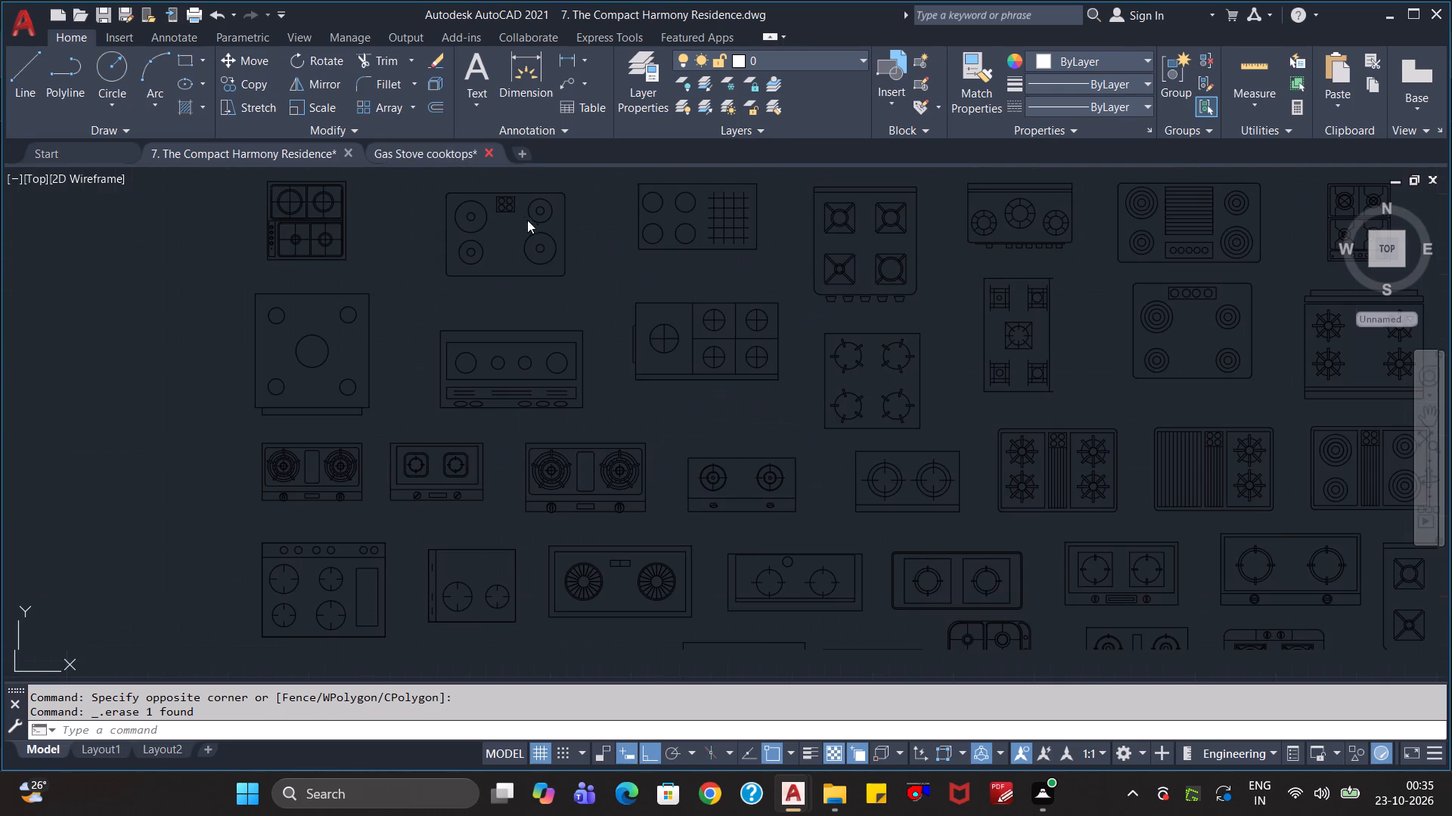
click(771, 430)
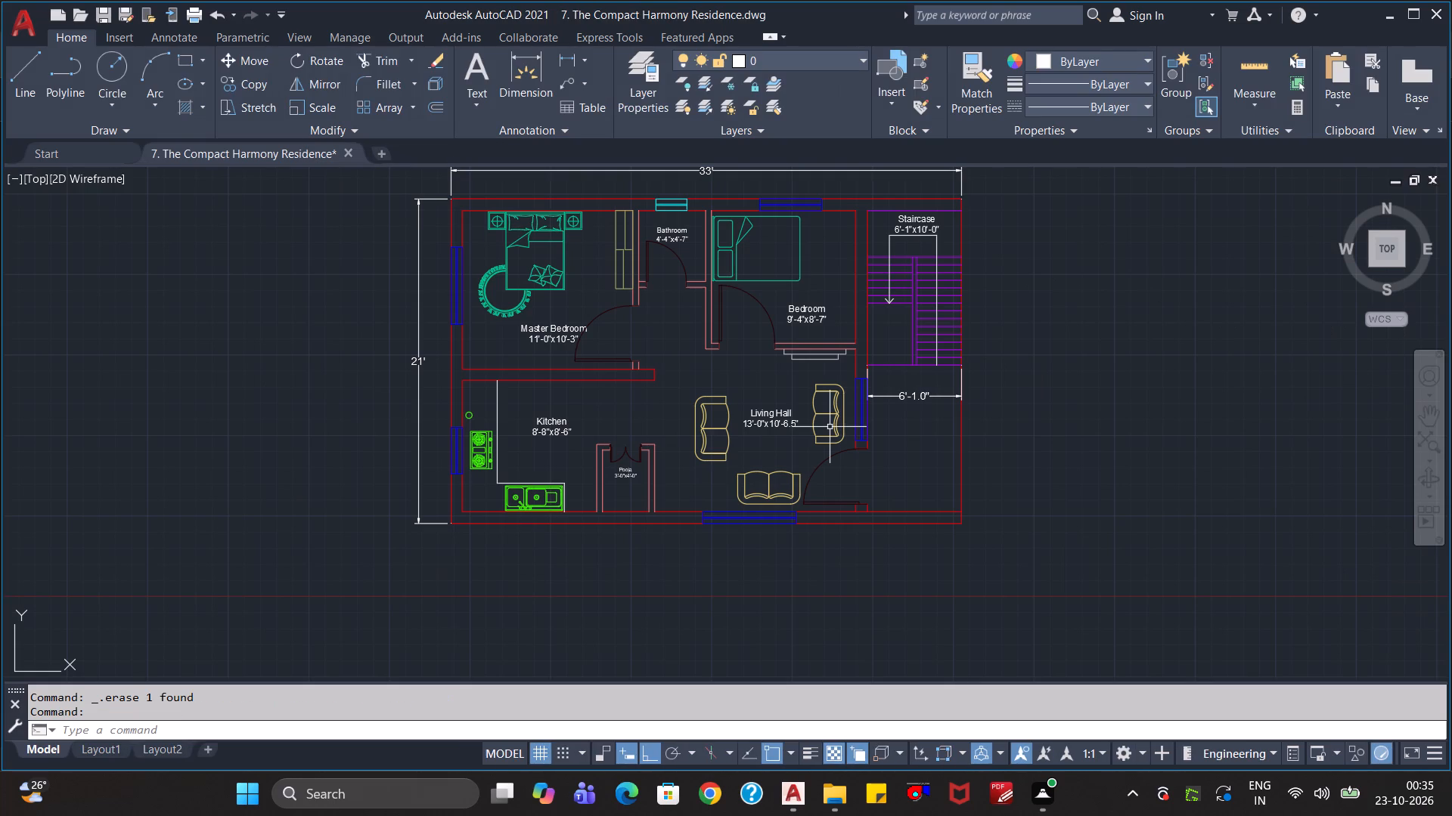
Open the washbasins-in-plan (1) drawing from the SINKs folder of the Blocks library.
key(ctrl+o)
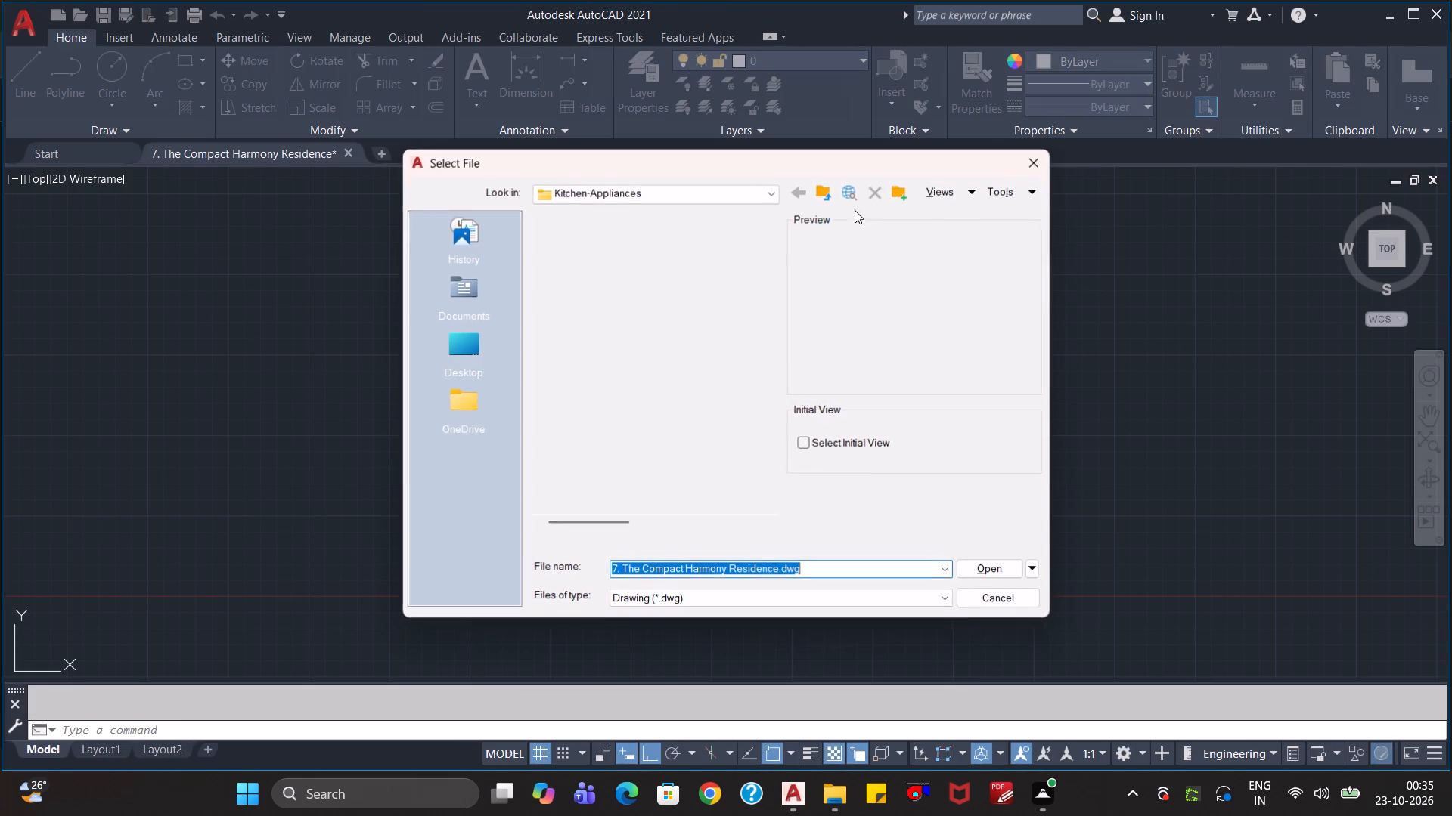
click(824, 198)
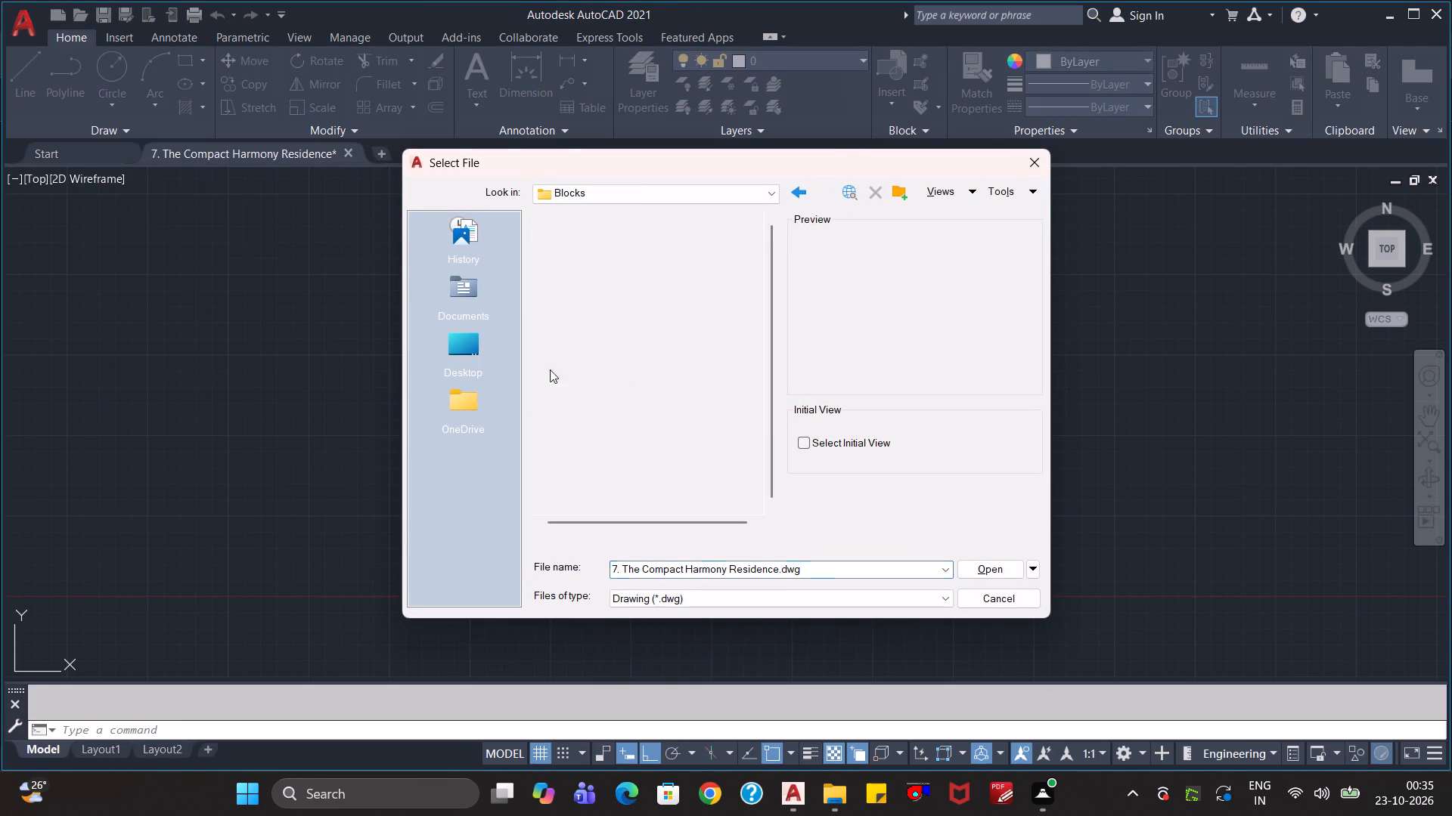
double_click(600, 318)
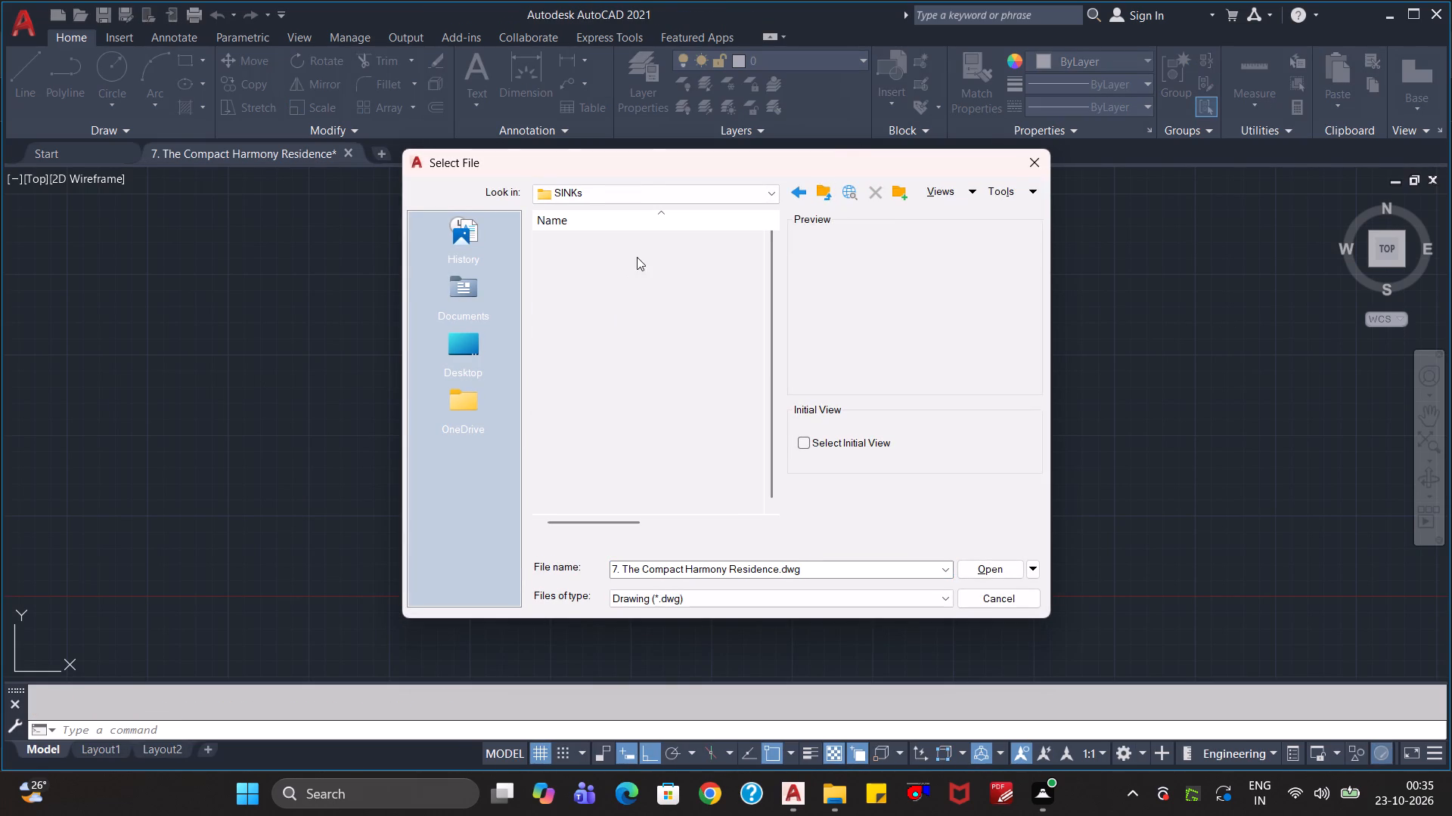
click(639, 258)
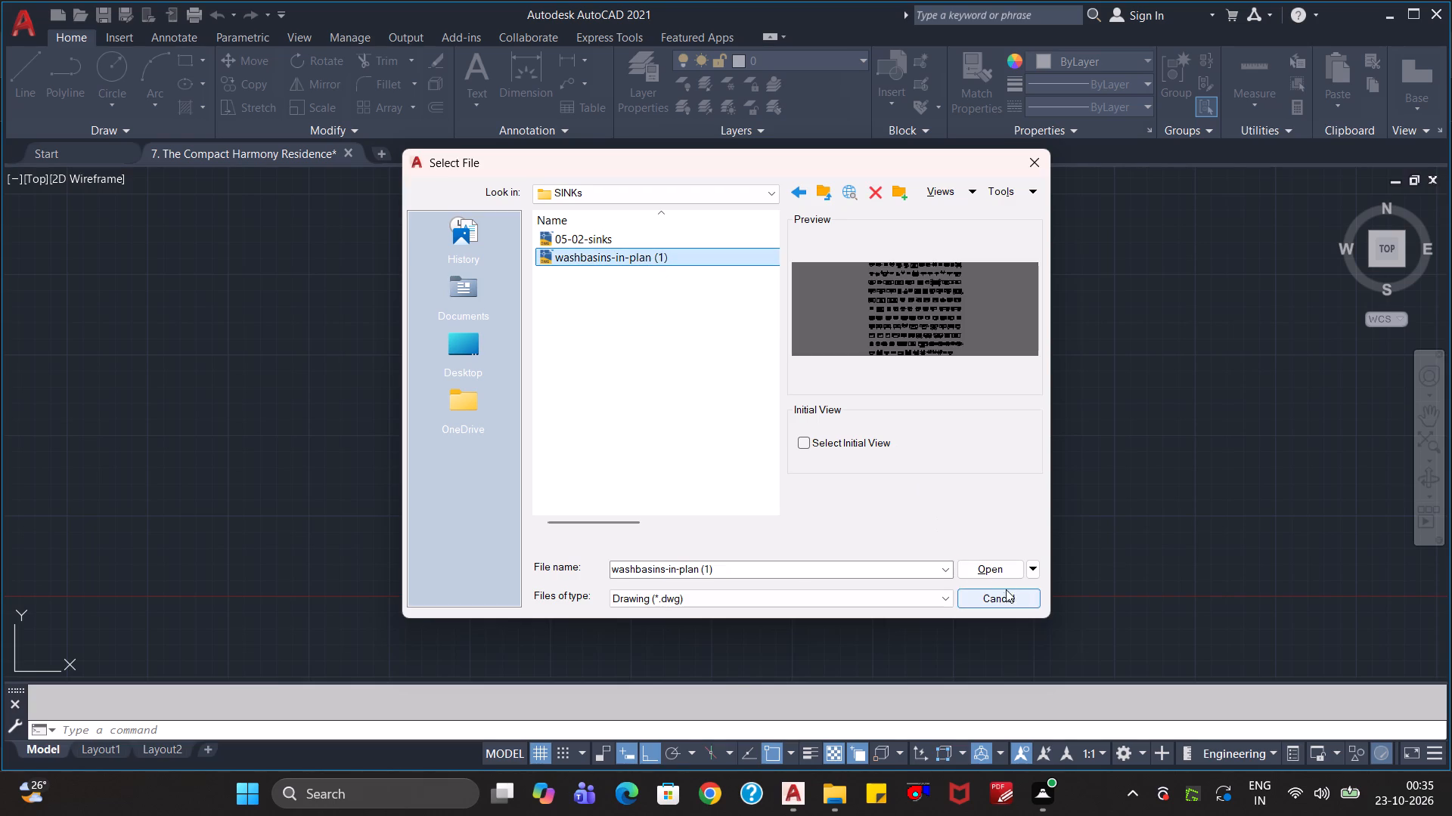
click(994, 565)
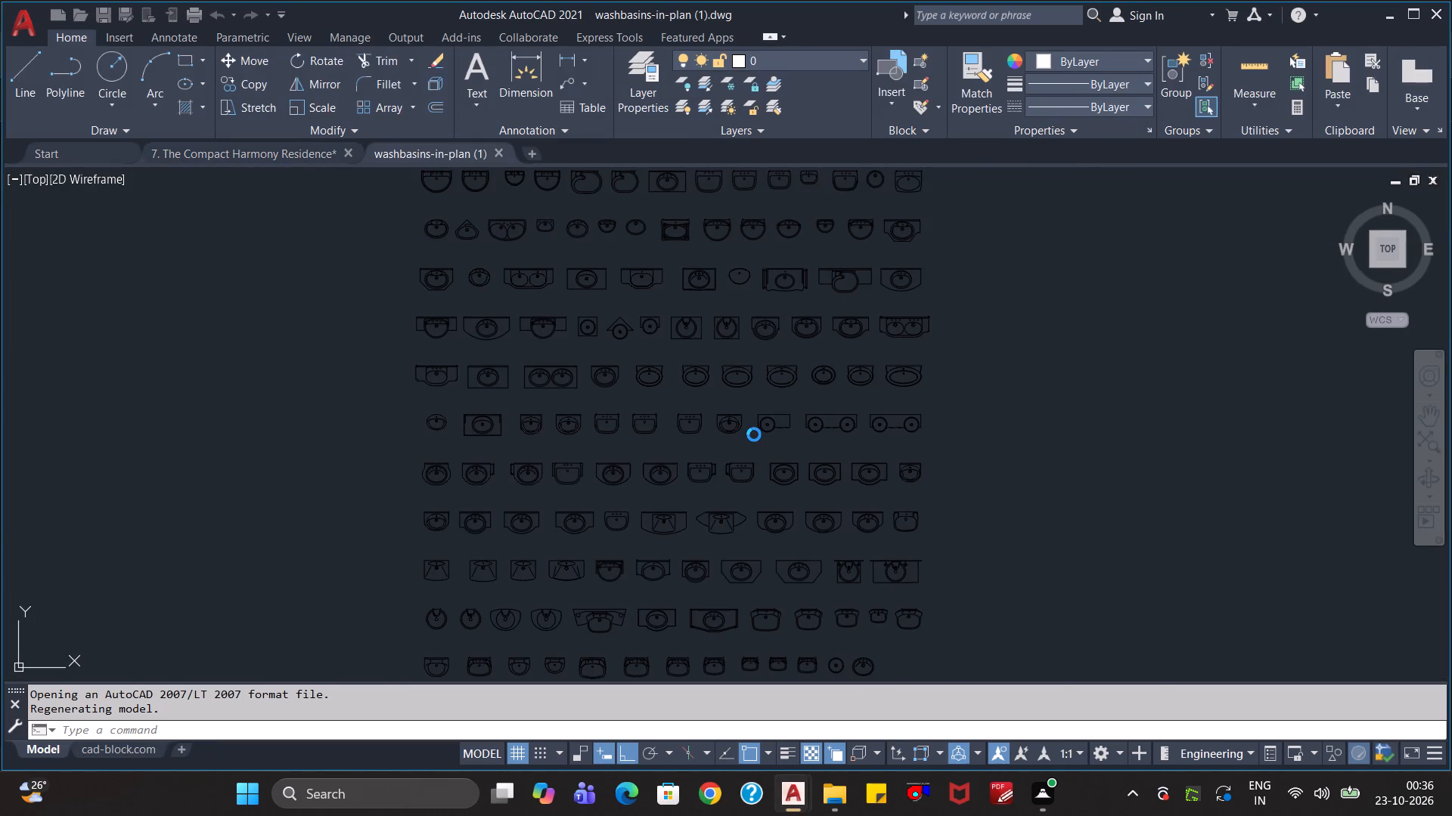
Look through the rows of plan-view washbasin blocks for one suited to the residence.
scroll(754, 434, up, 2)
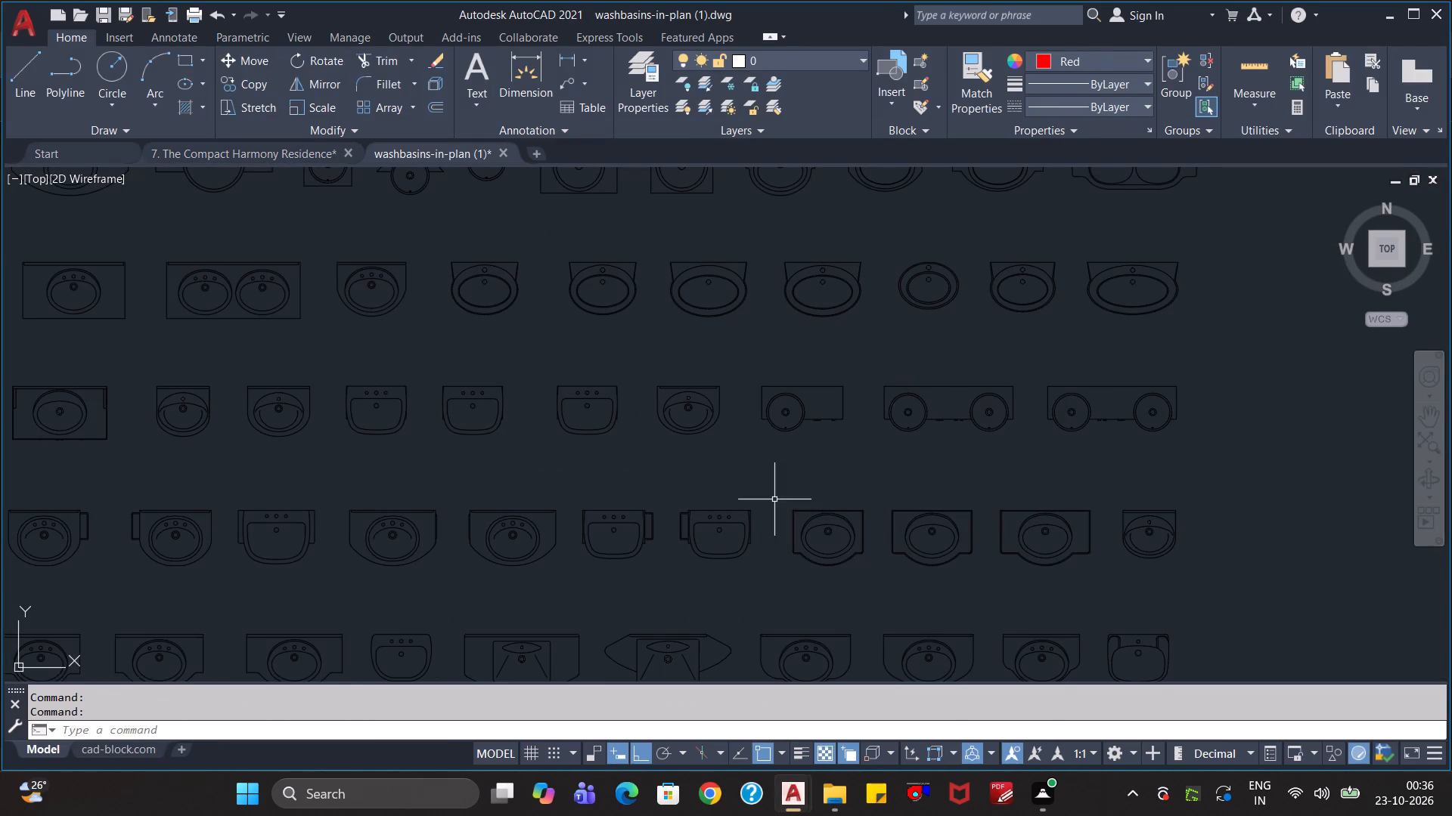
scroll(772, 499, down, 2)
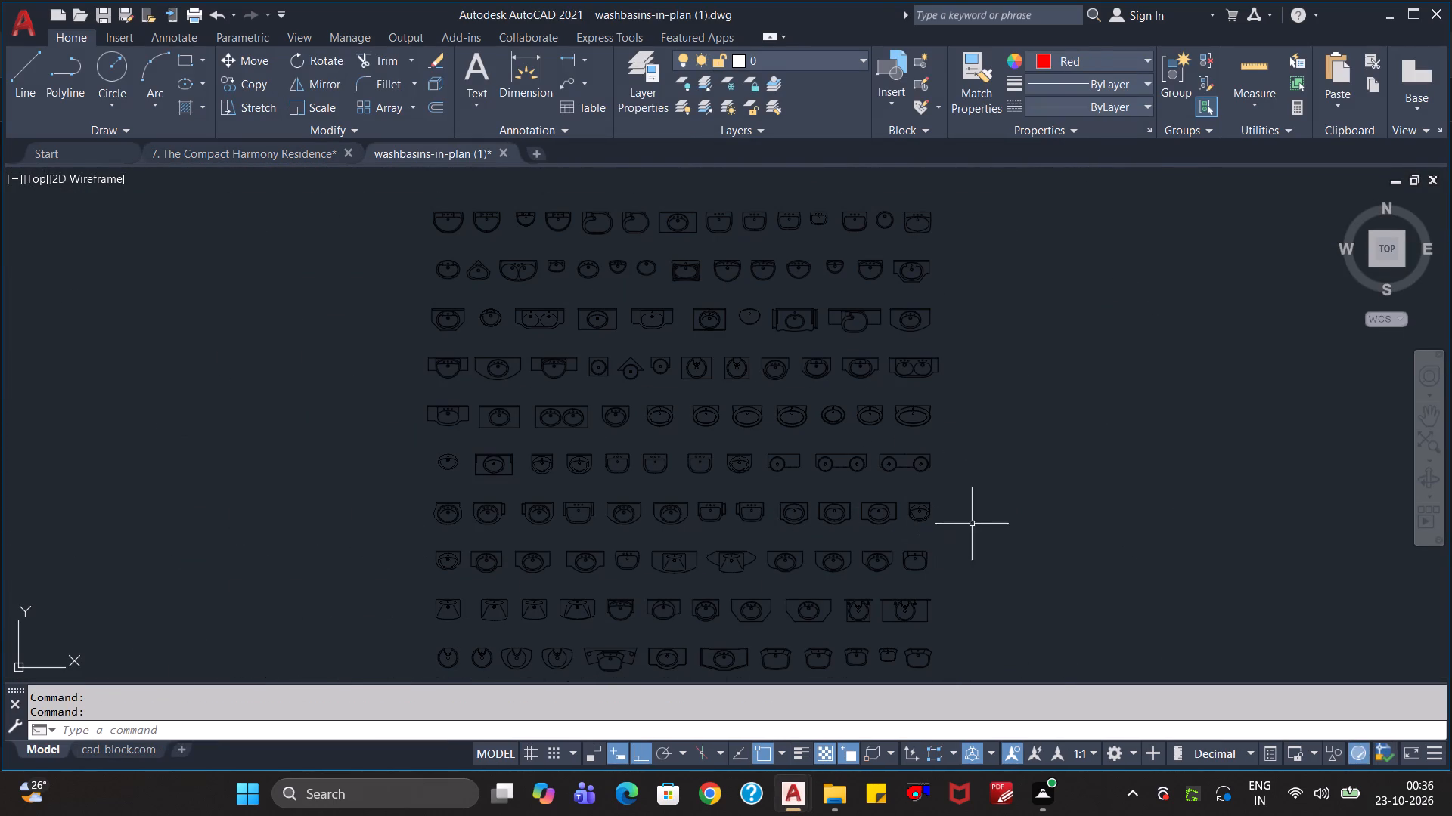
scroll(780, 309, up, 1)
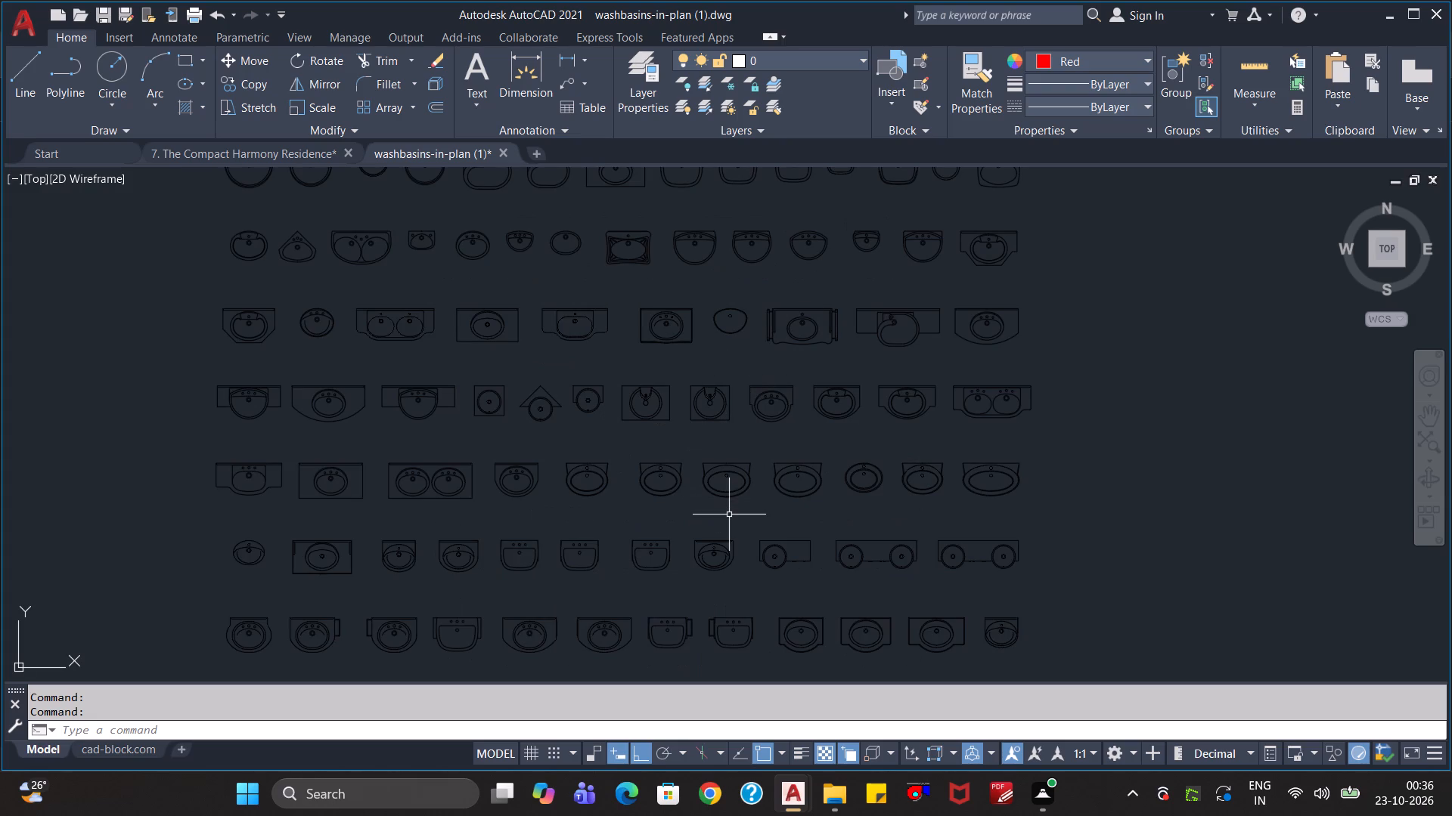
middle_drag(725, 524, 832, 348)
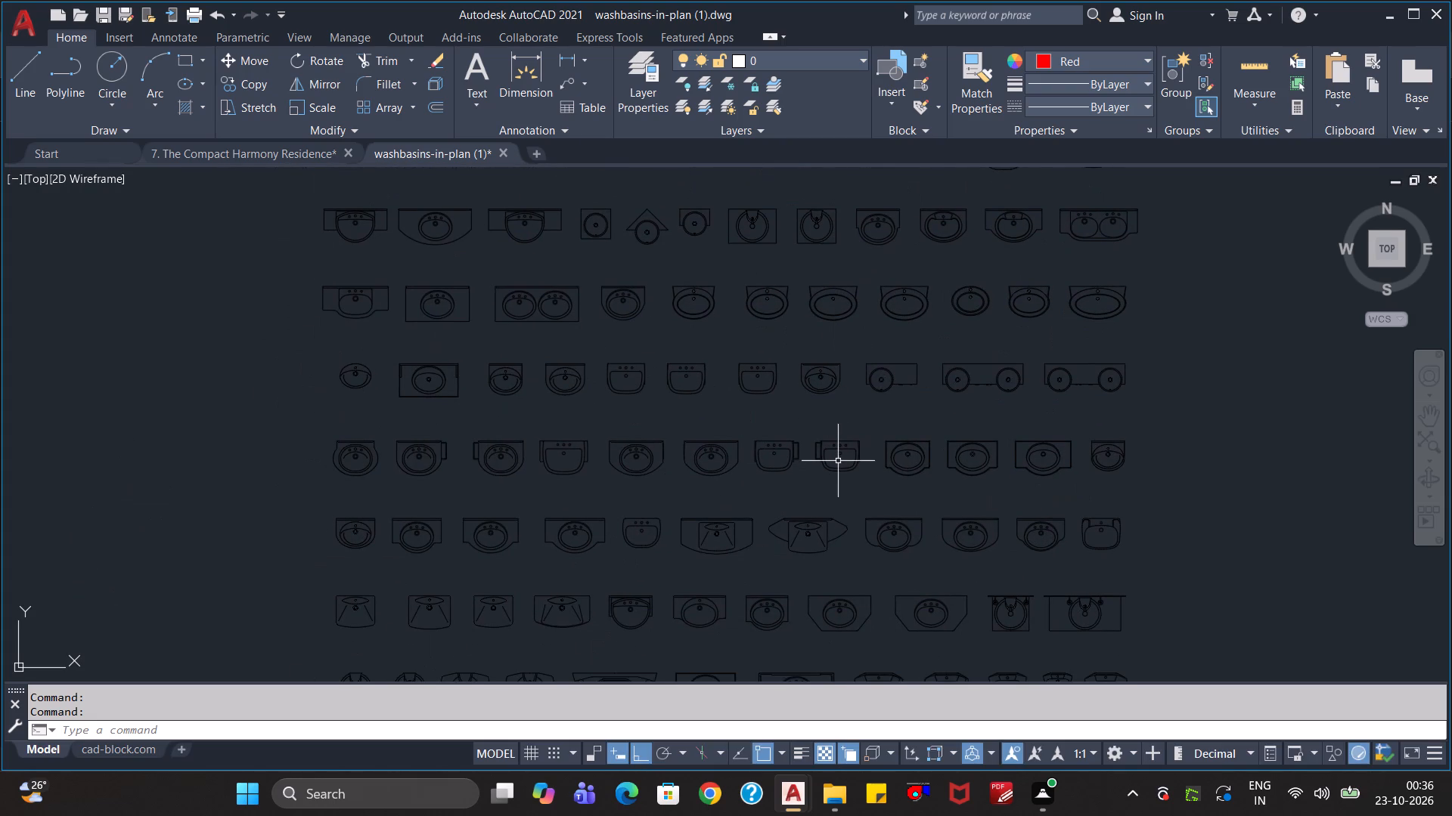
scroll(838, 461, up, 2)
scroll(814, 541, down, 1)
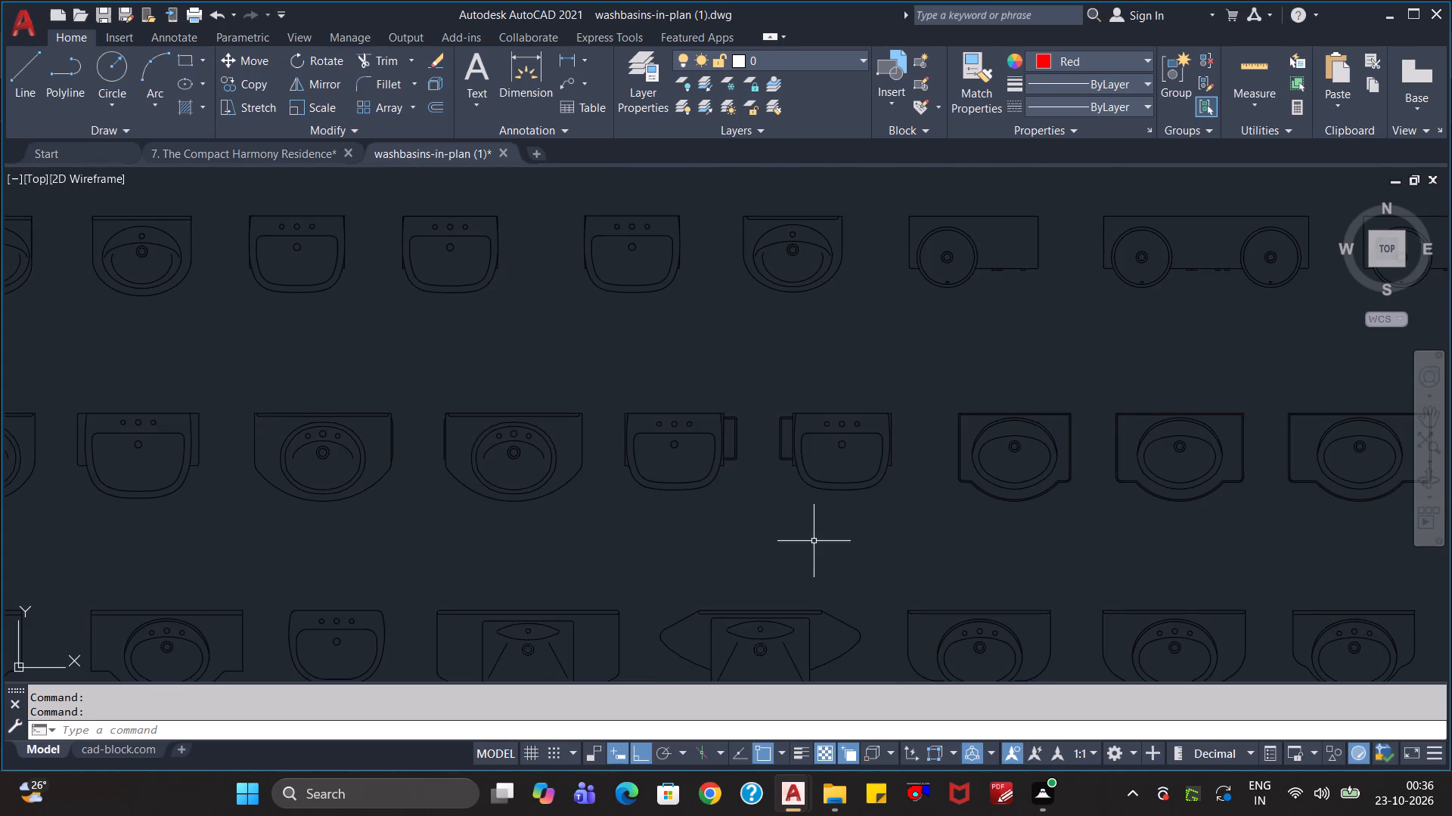
scroll(814, 541, down, 2)
middle_drag(814, 560, 842, 351)
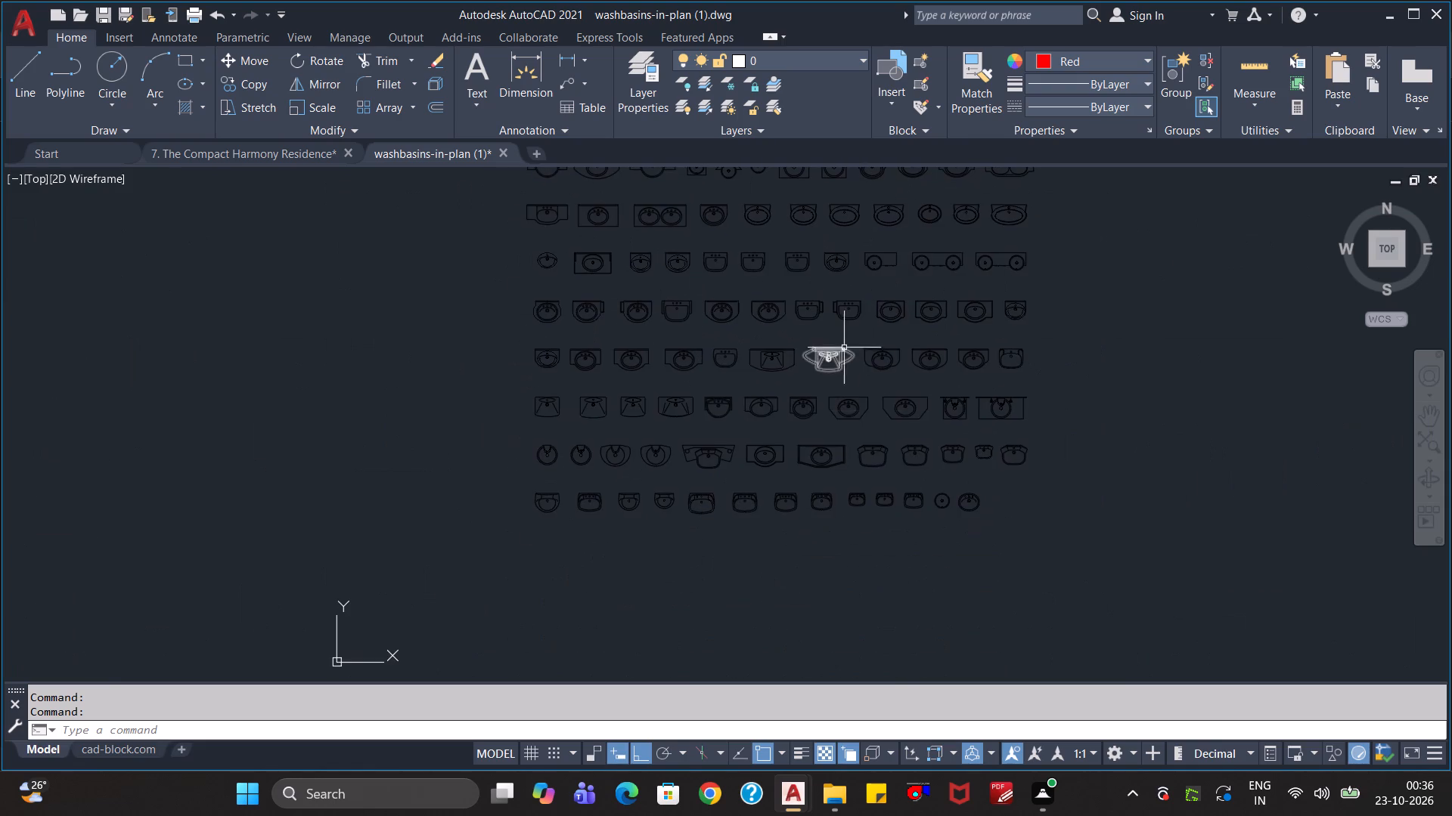
scroll(883, 473, up, 2)
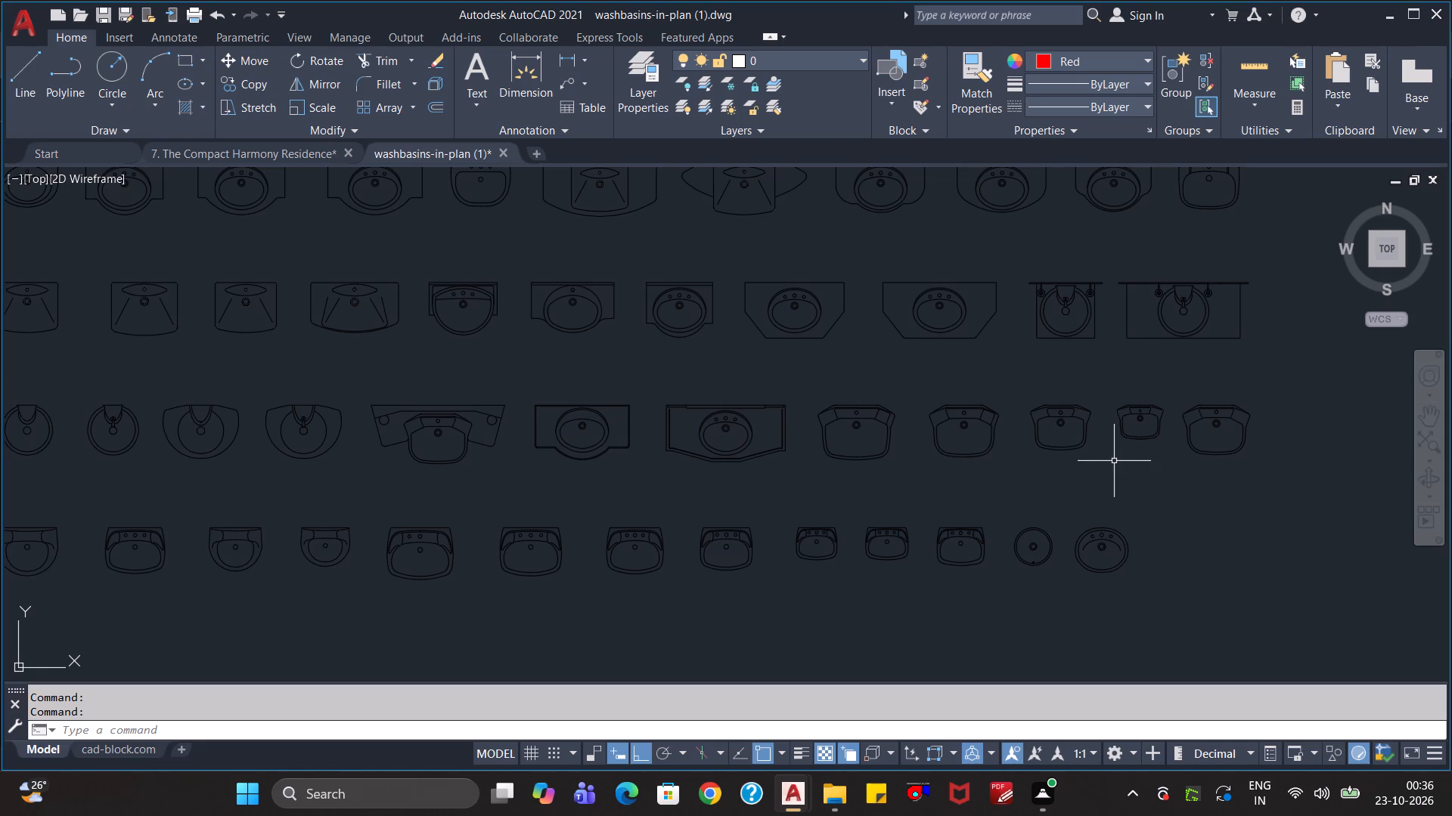
scroll(1114, 461, down, 1)
scroll(587, 608, up, 1)
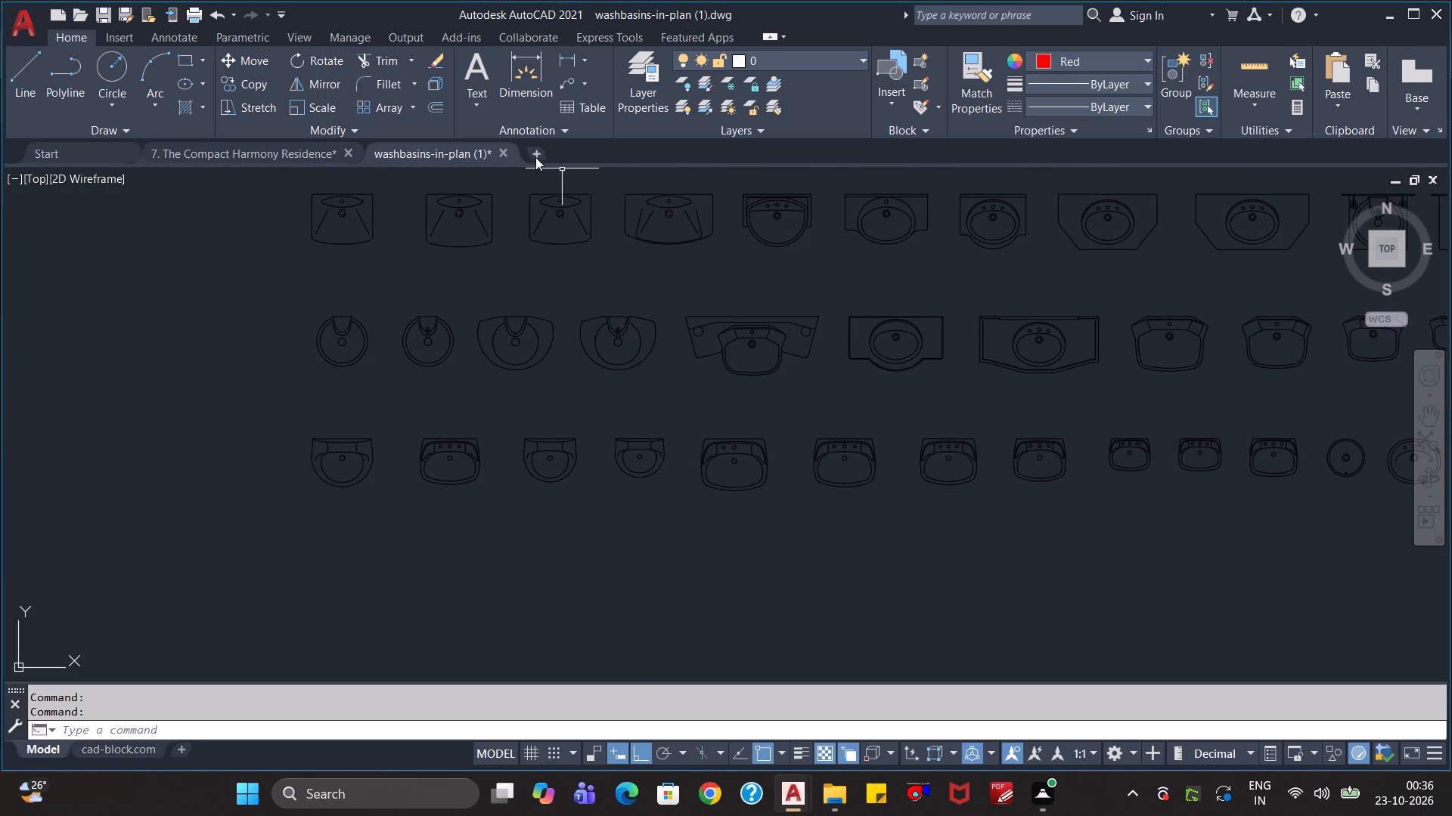
Open the 05-02-sinks drawing from the SINKs folder.
key(ctrl+o)
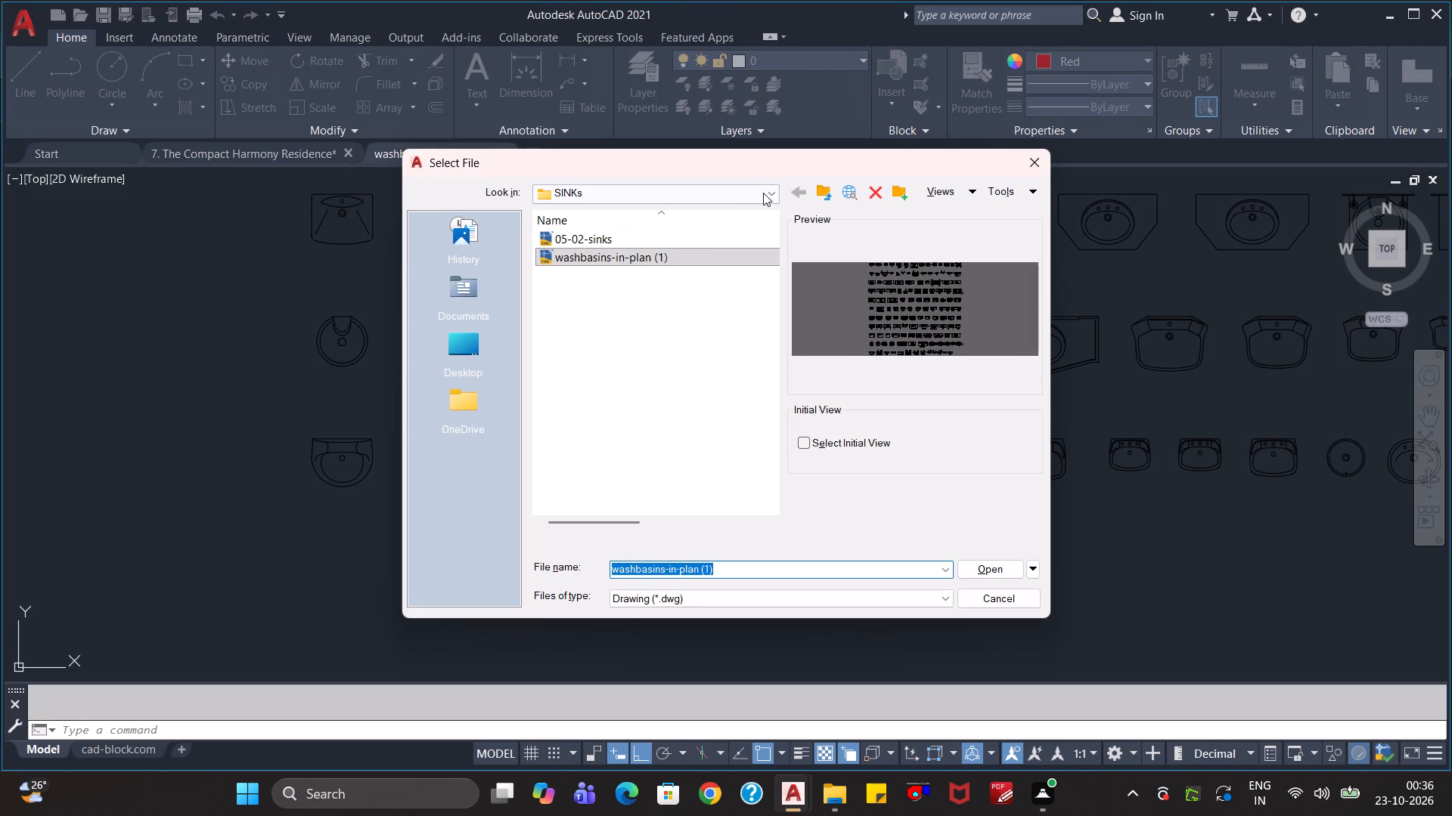
double_click(636, 243)
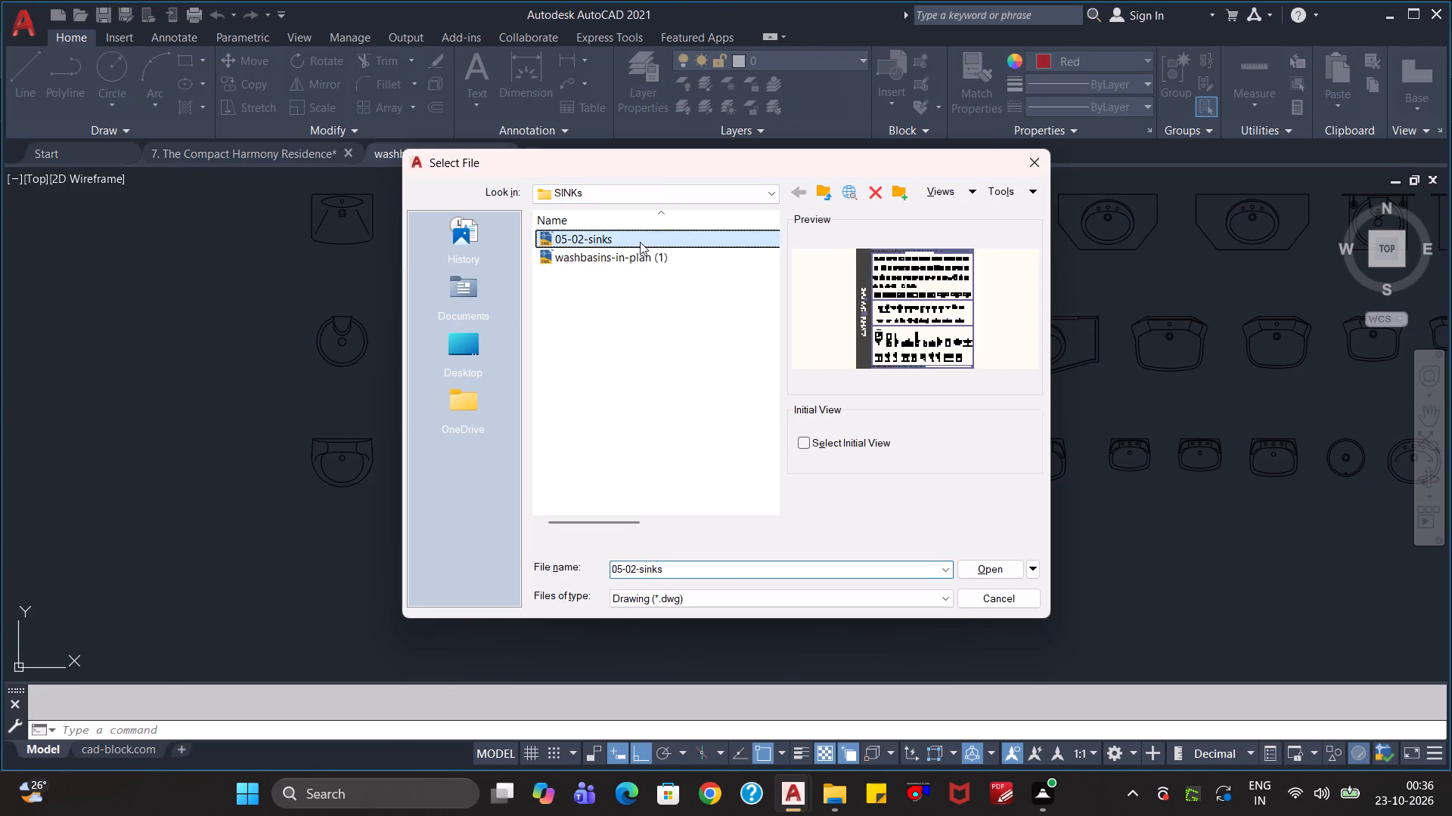
Examine the bathroom sink blocks, from the plan views down to the elevation and side views.
scroll(624, 396, up, 3)
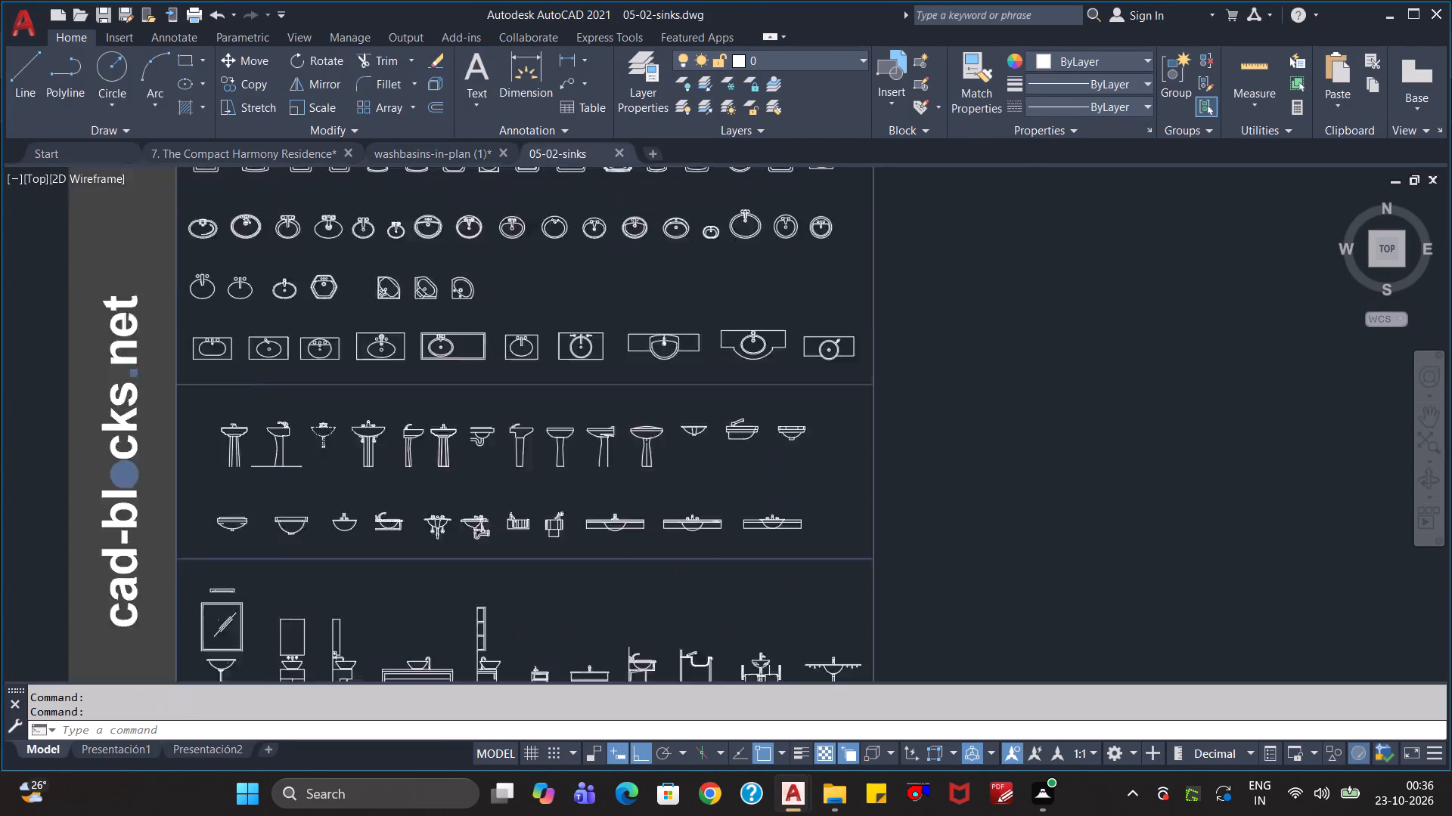
middle_drag(646, 356, 827, 565)
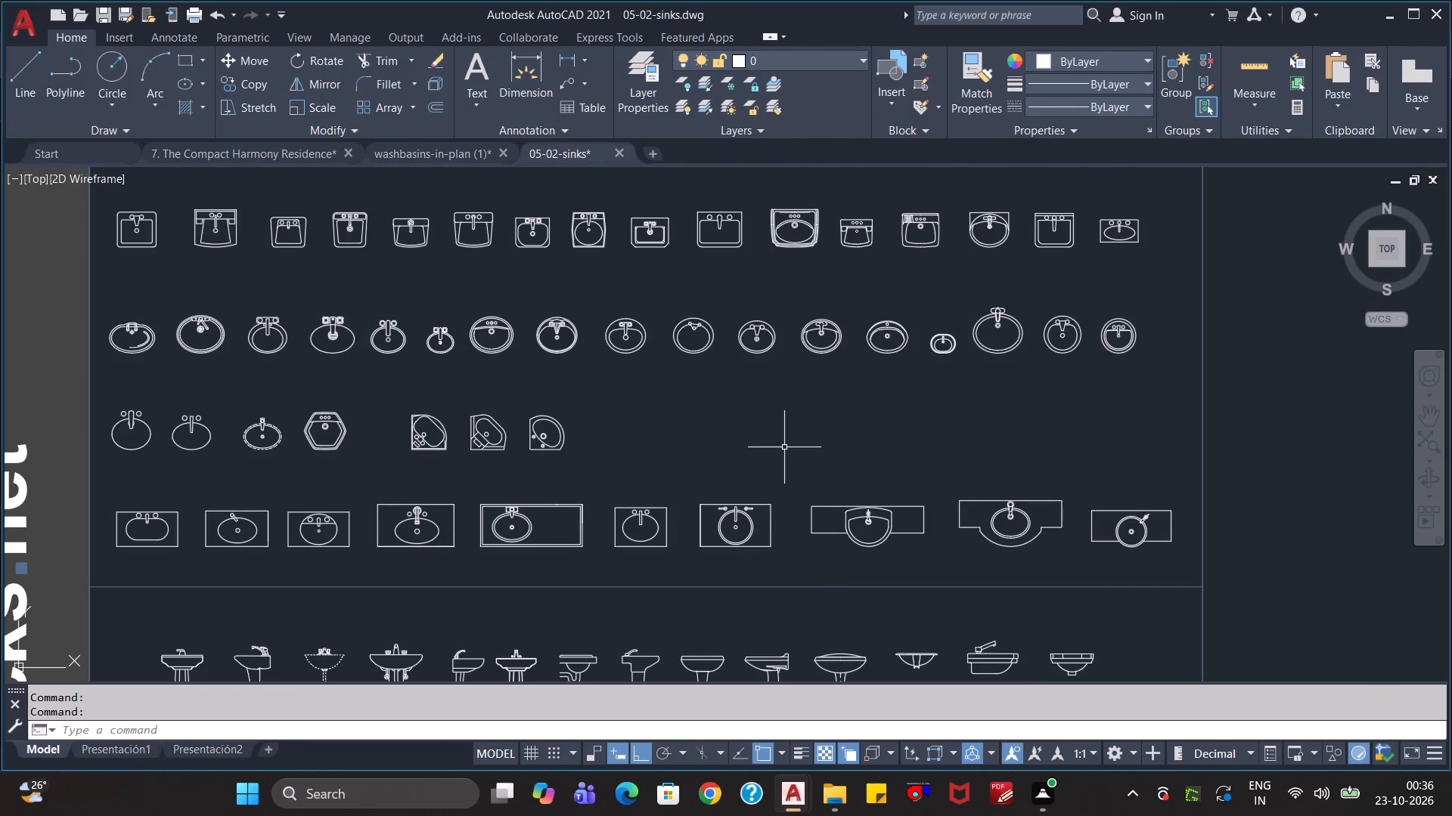
middle_drag(808, 437, 810, 589)
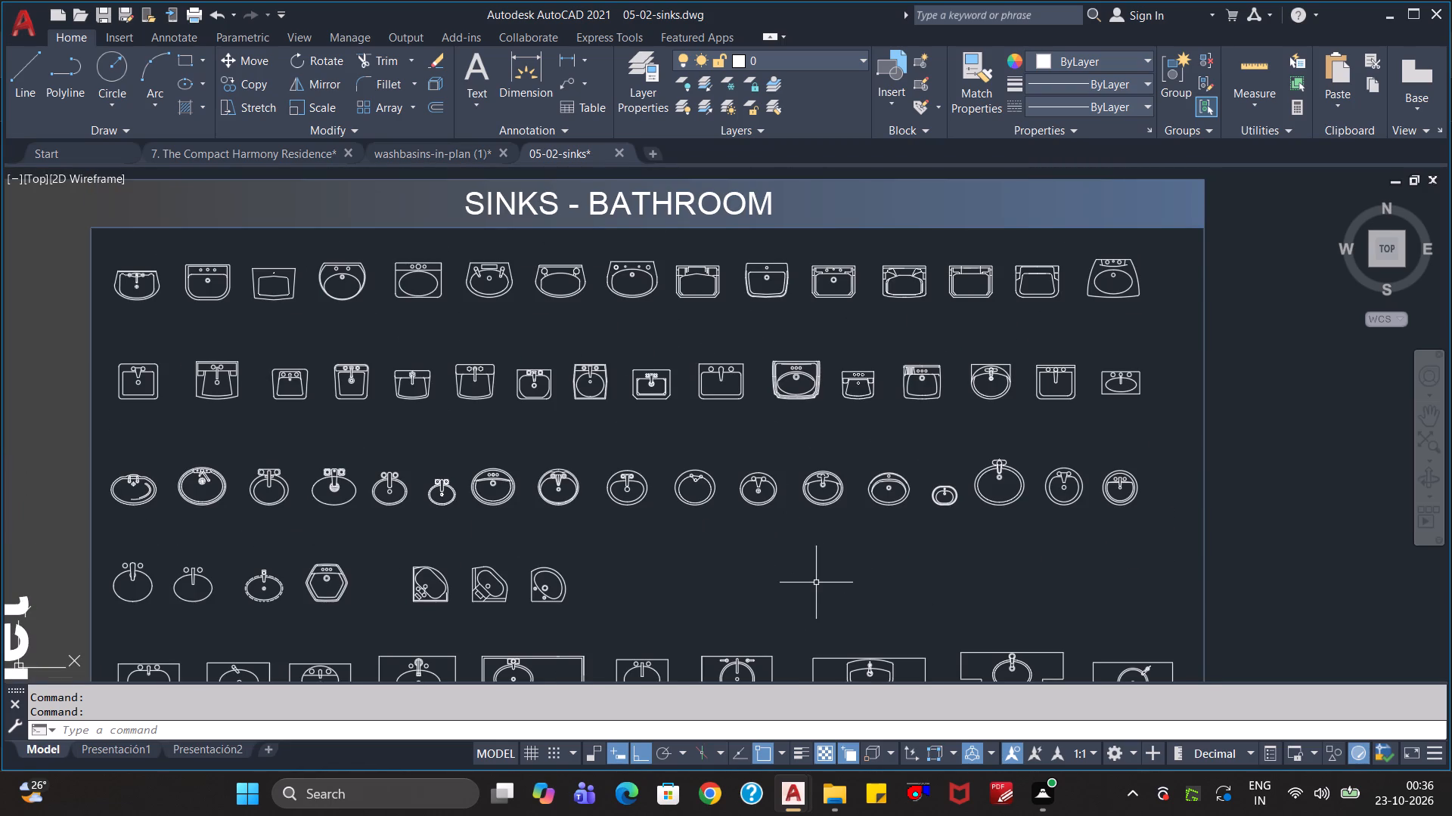
scroll(816, 583, down, 2)
middle_drag(819, 594, 819, 412)
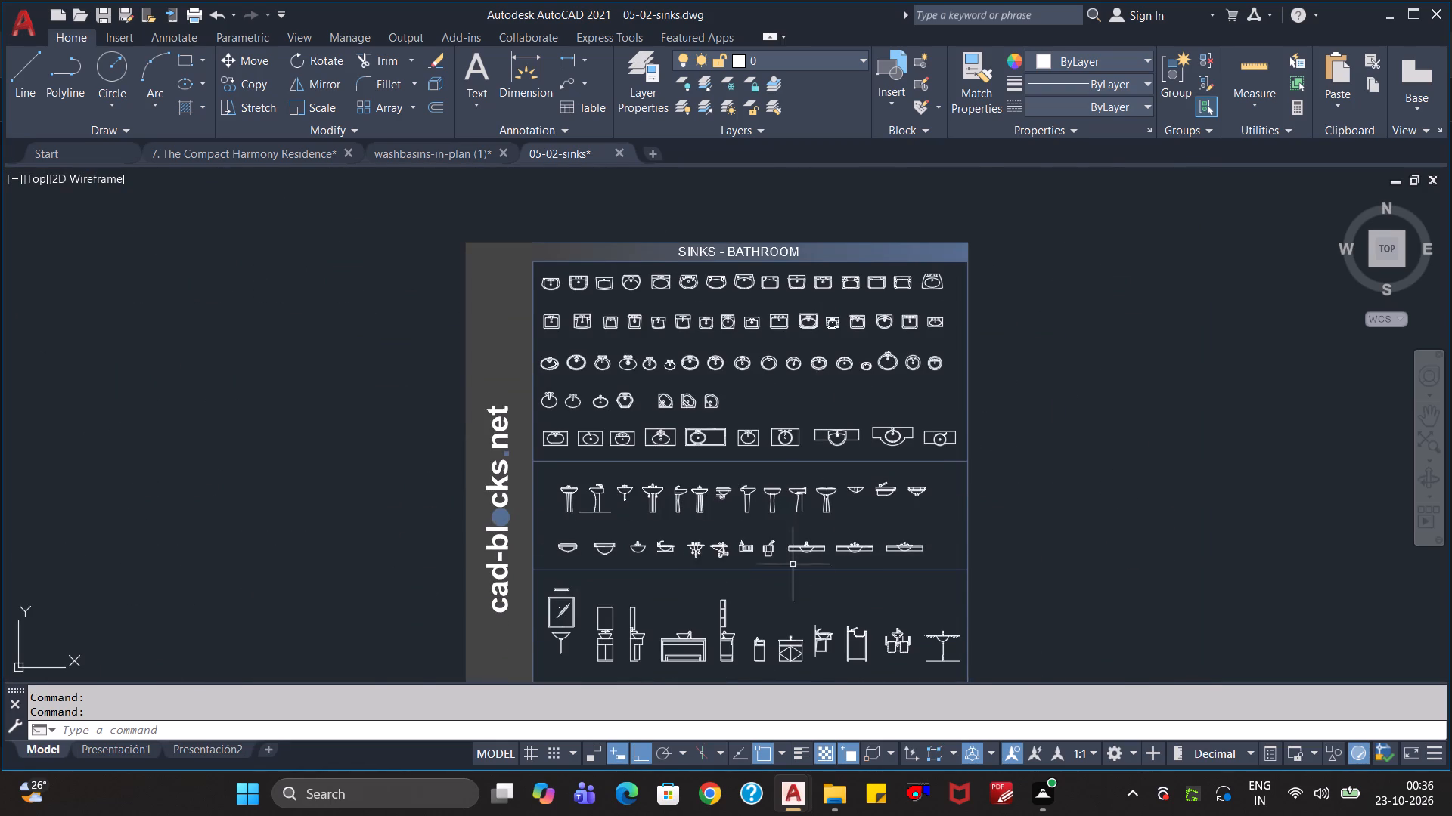
scroll(793, 576, up, 2)
scroll(793, 592, down, 1)
middle_drag(787, 630, 785, 439)
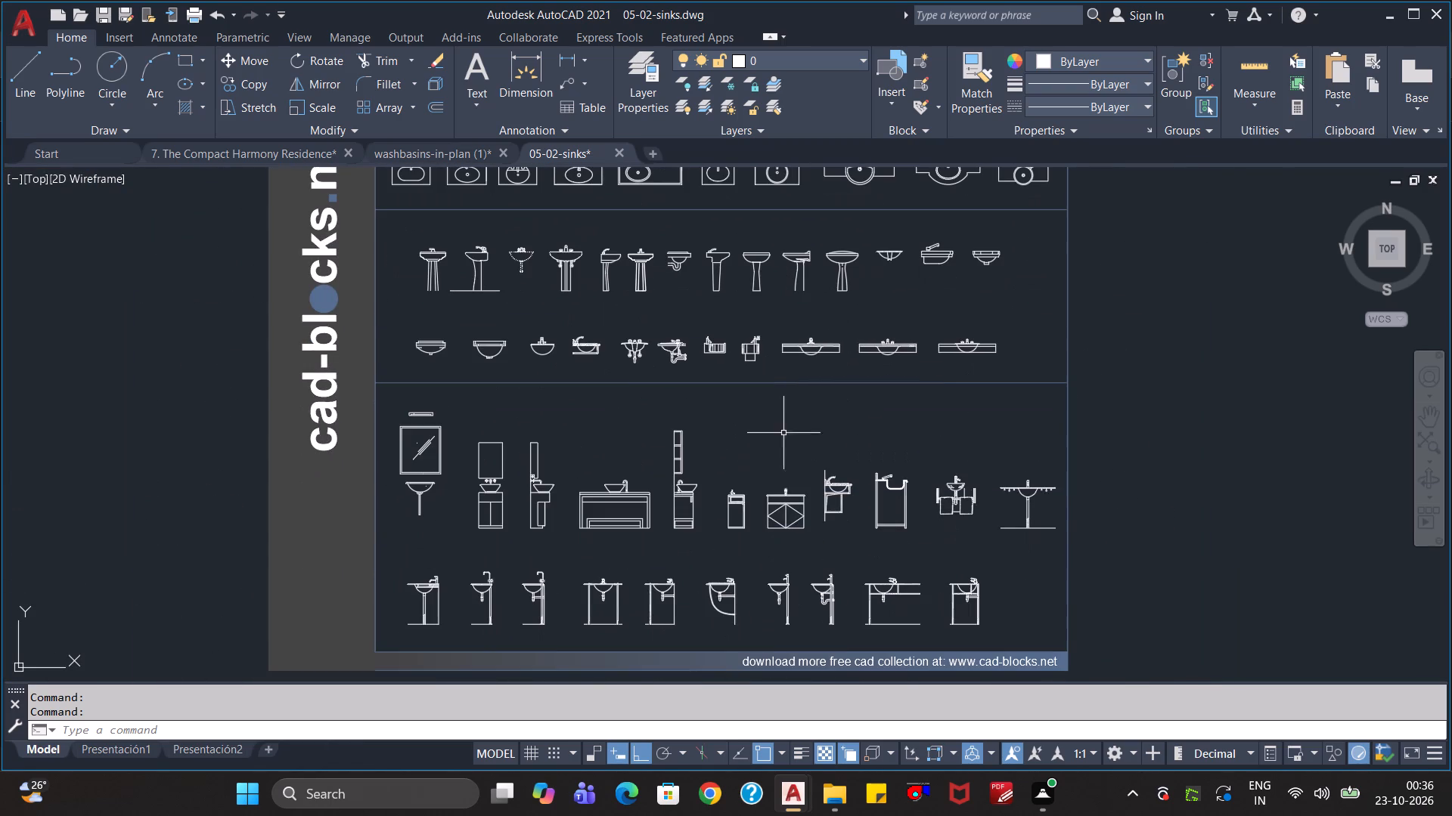
scroll(772, 450, up, 1)
Open the kitchen_sink_set drawing from the Kitchen-sink folder of the Blocks library, look over its sinks, and close it.
key(ctrl+o)
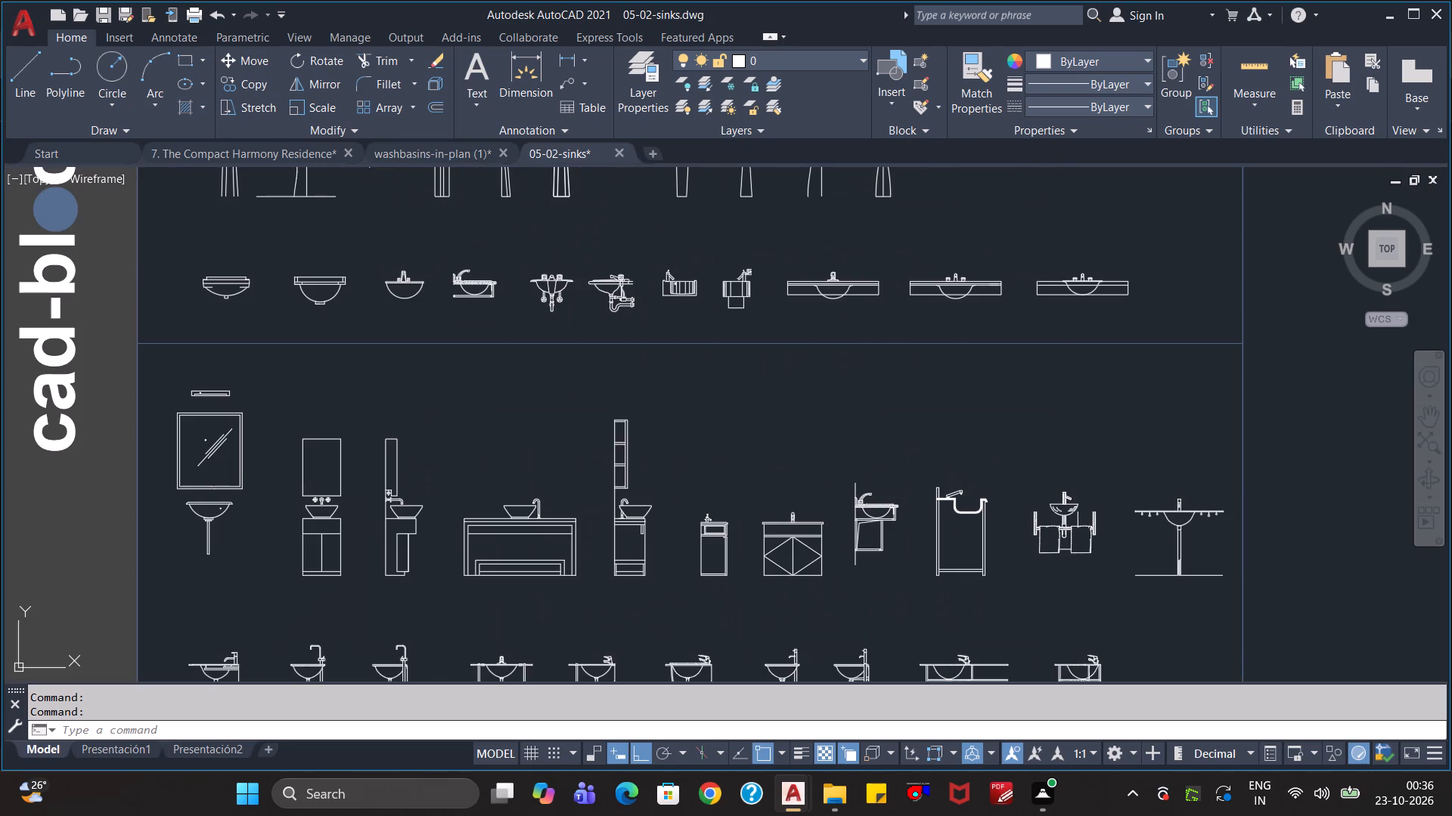
click(819, 192)
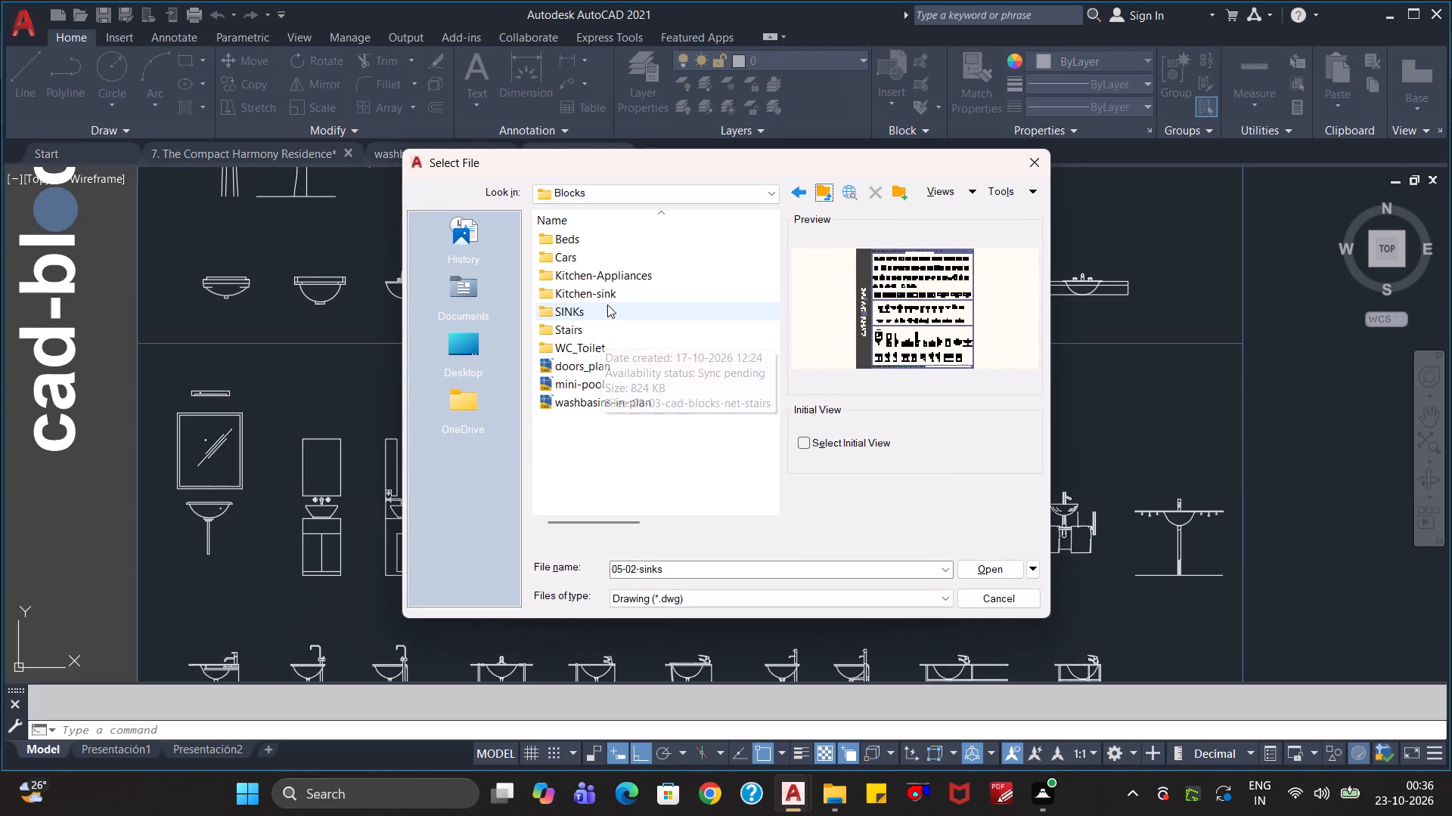
double_click(610, 295)
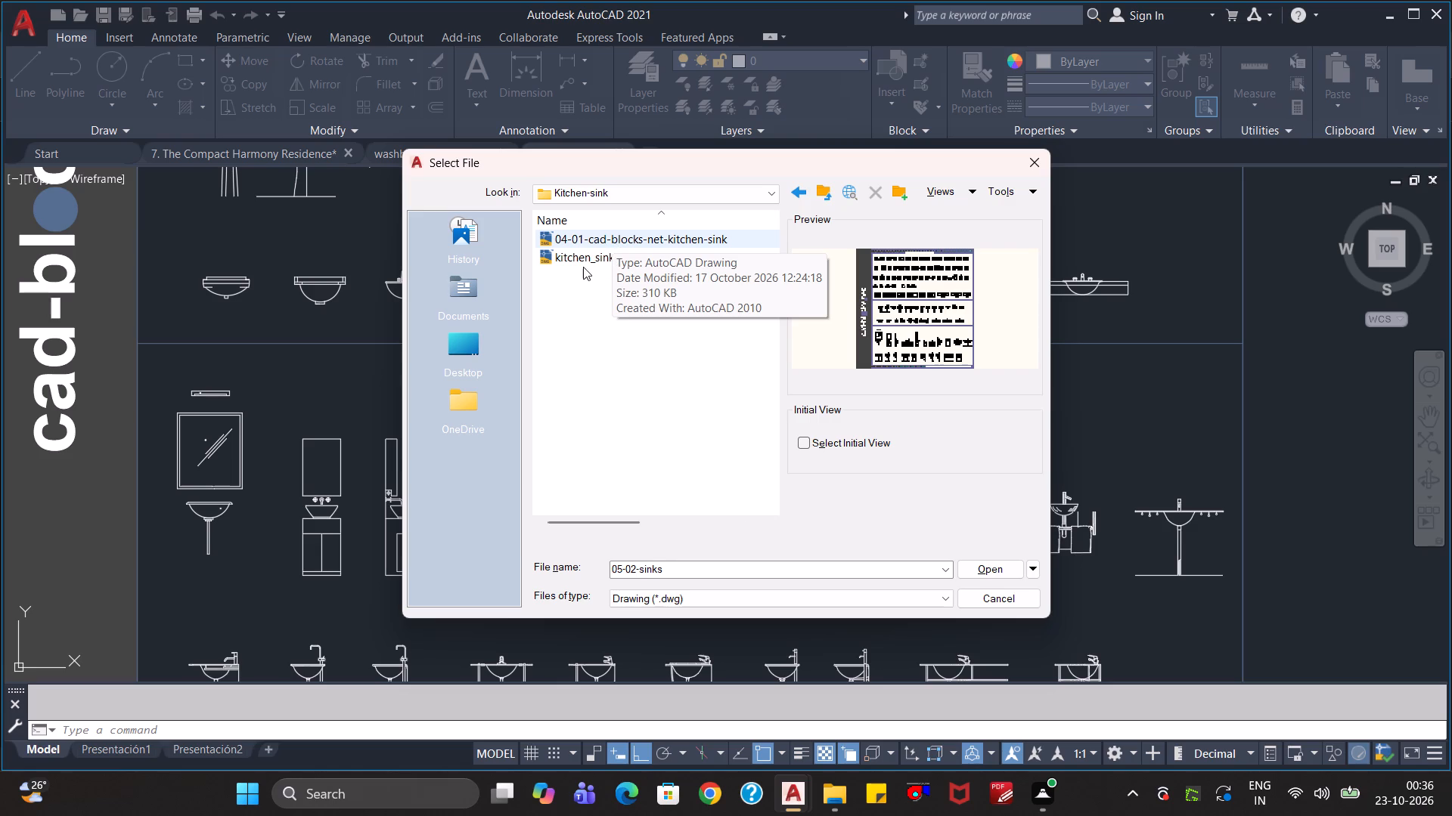
click(582, 253)
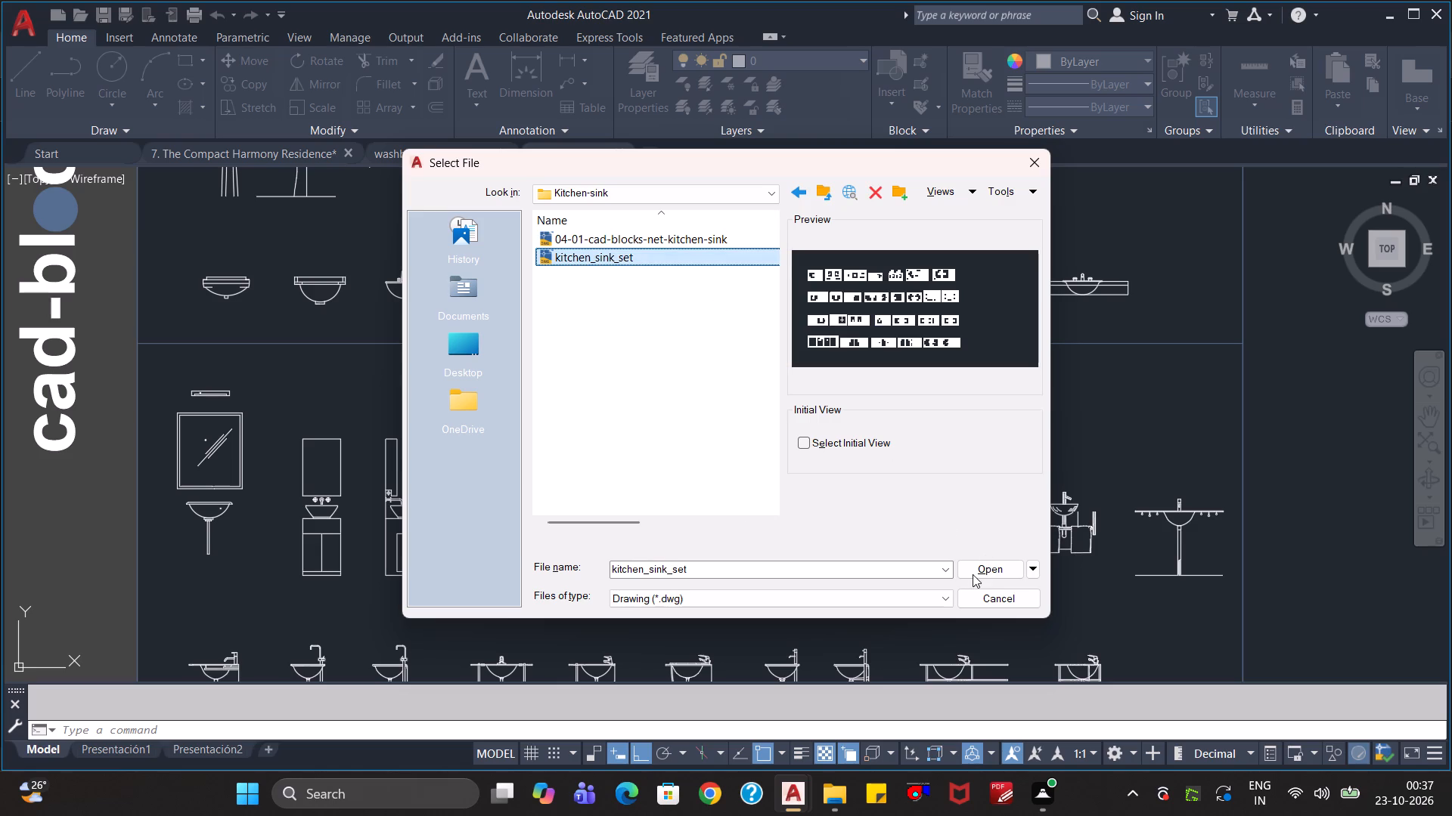
click(972, 575)
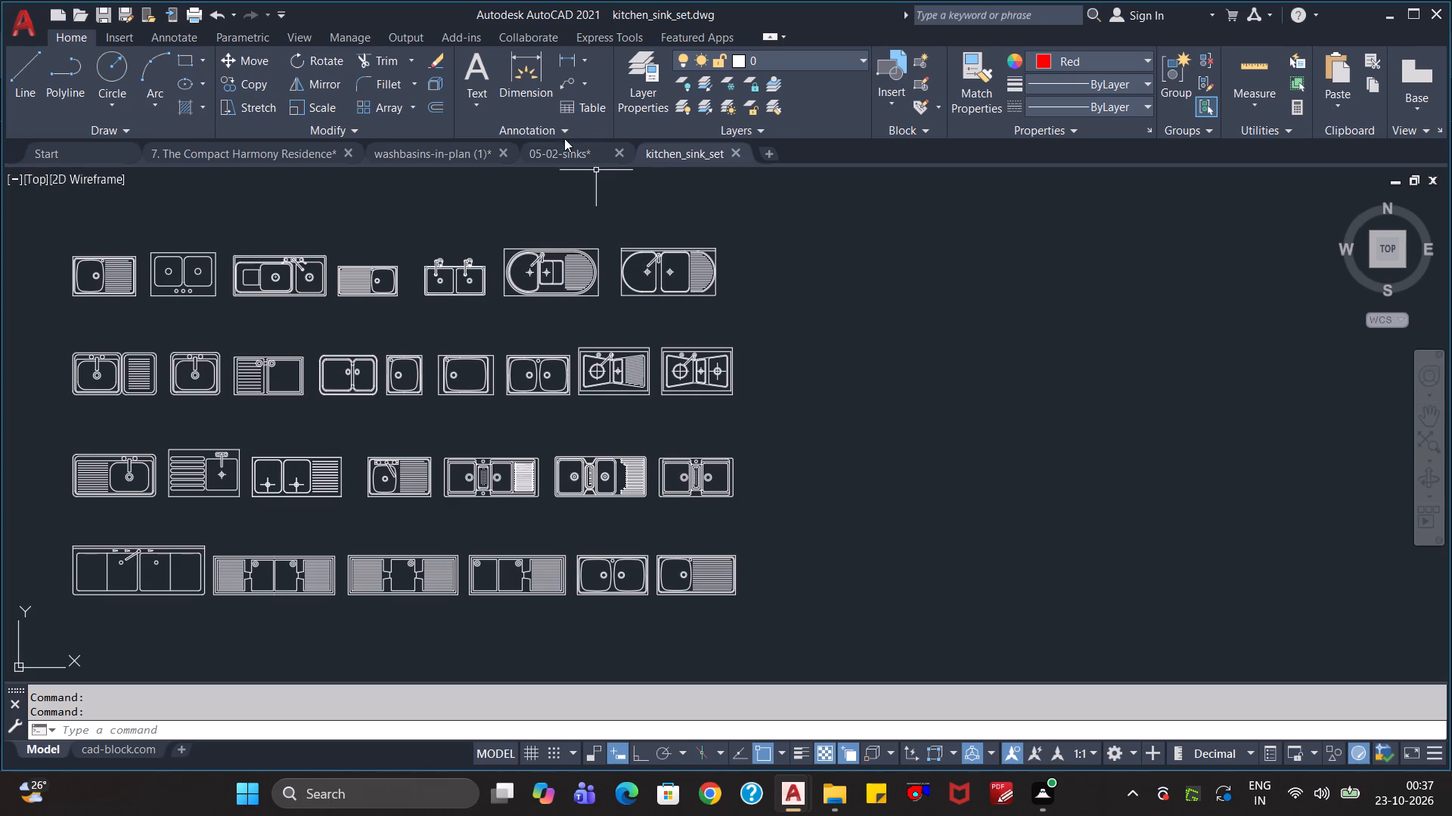
click(731, 154)
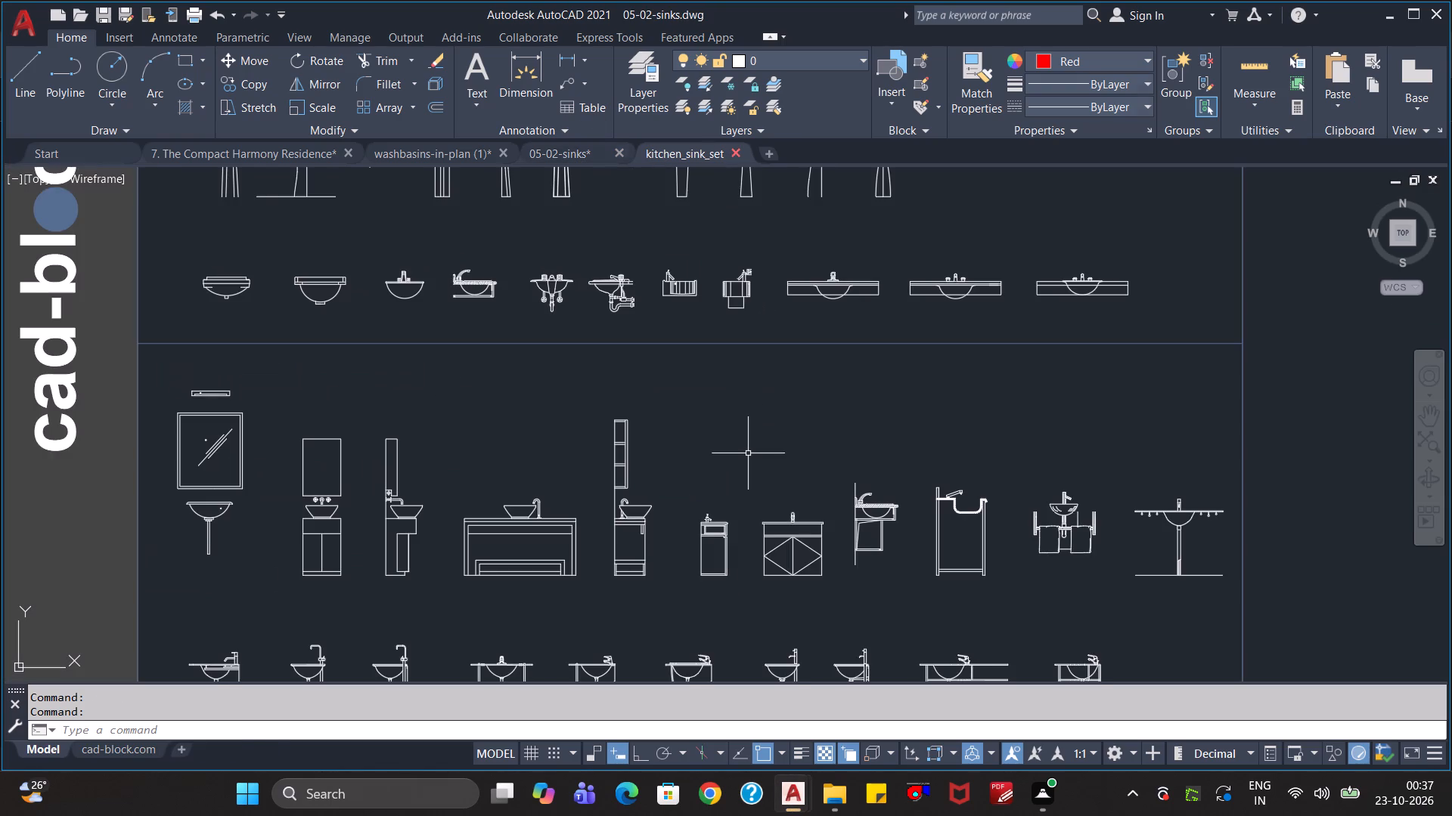
Open the 04-01-cad-blocks-net-kitchen-sink drawing from the Kitchen-sink folder.
key(ctrl+o)
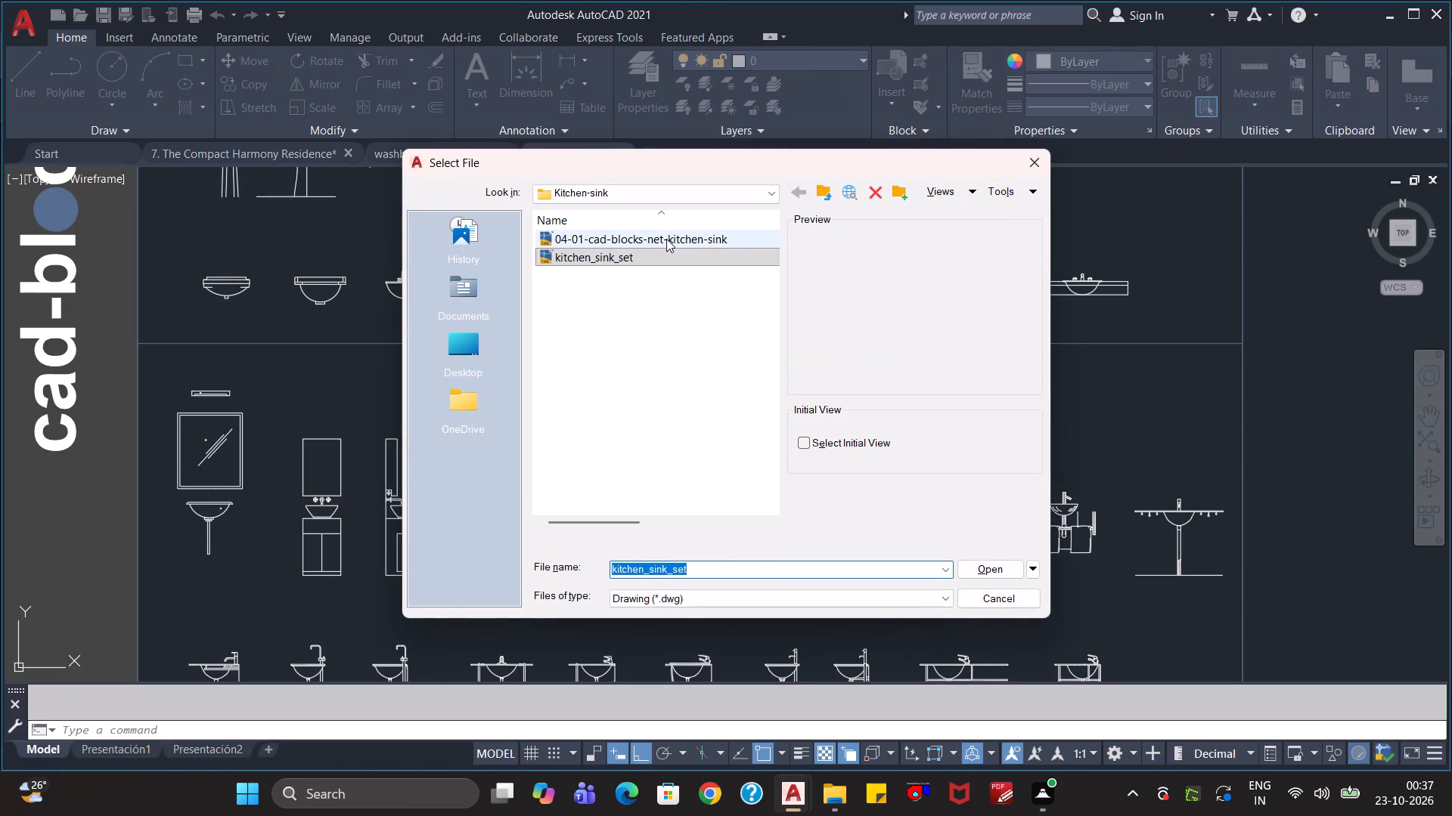
click(666, 239)
click(1013, 568)
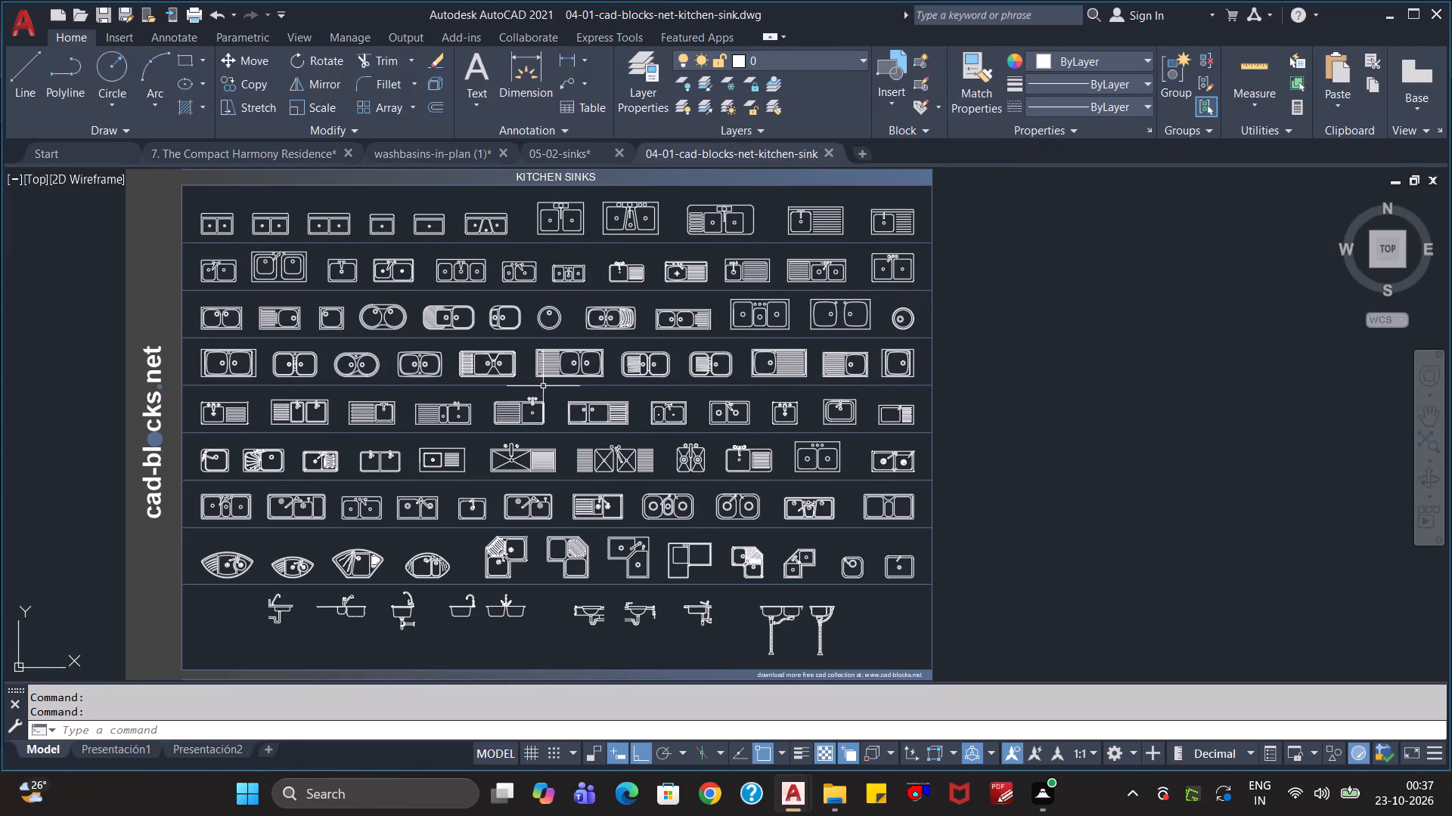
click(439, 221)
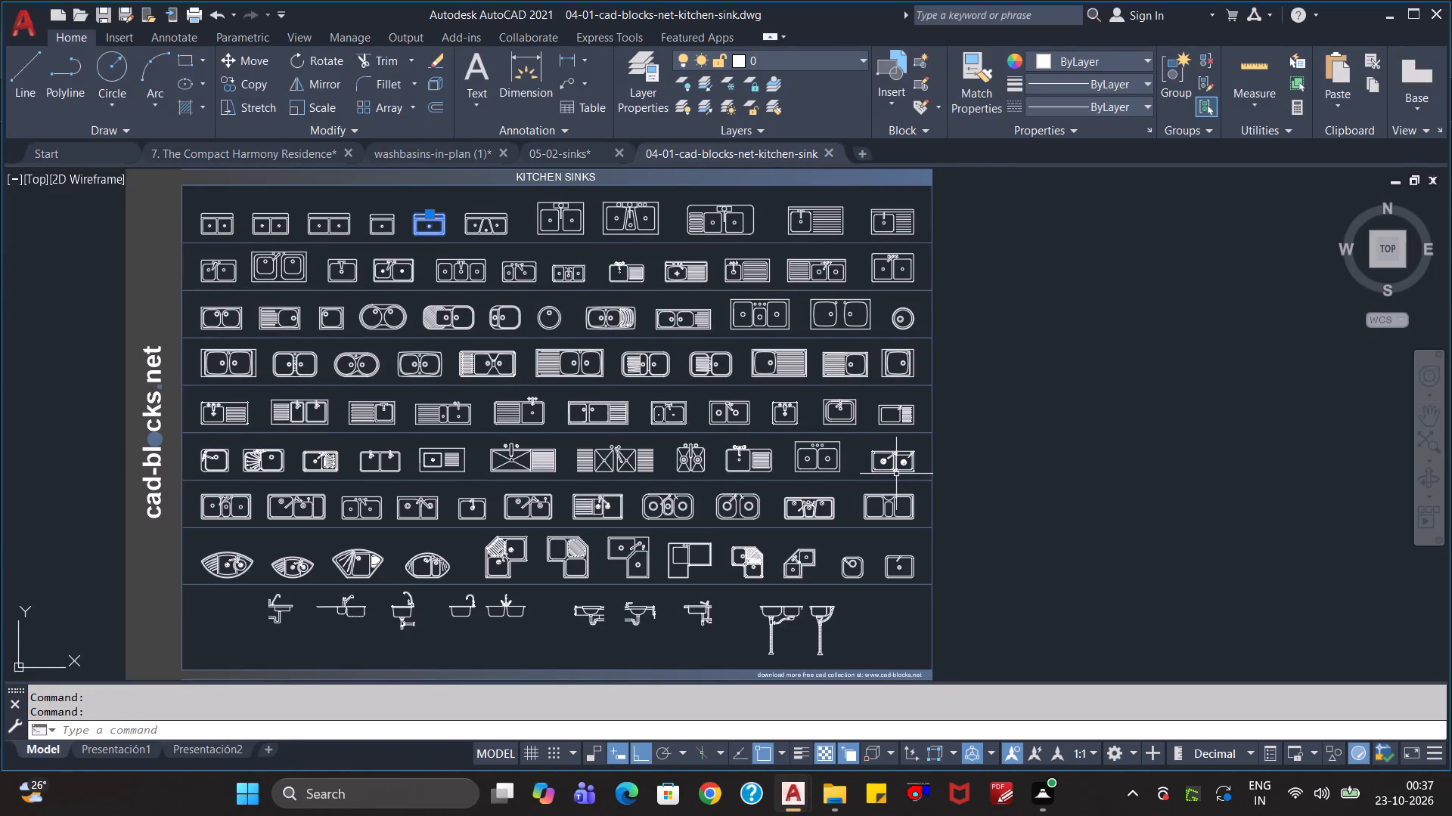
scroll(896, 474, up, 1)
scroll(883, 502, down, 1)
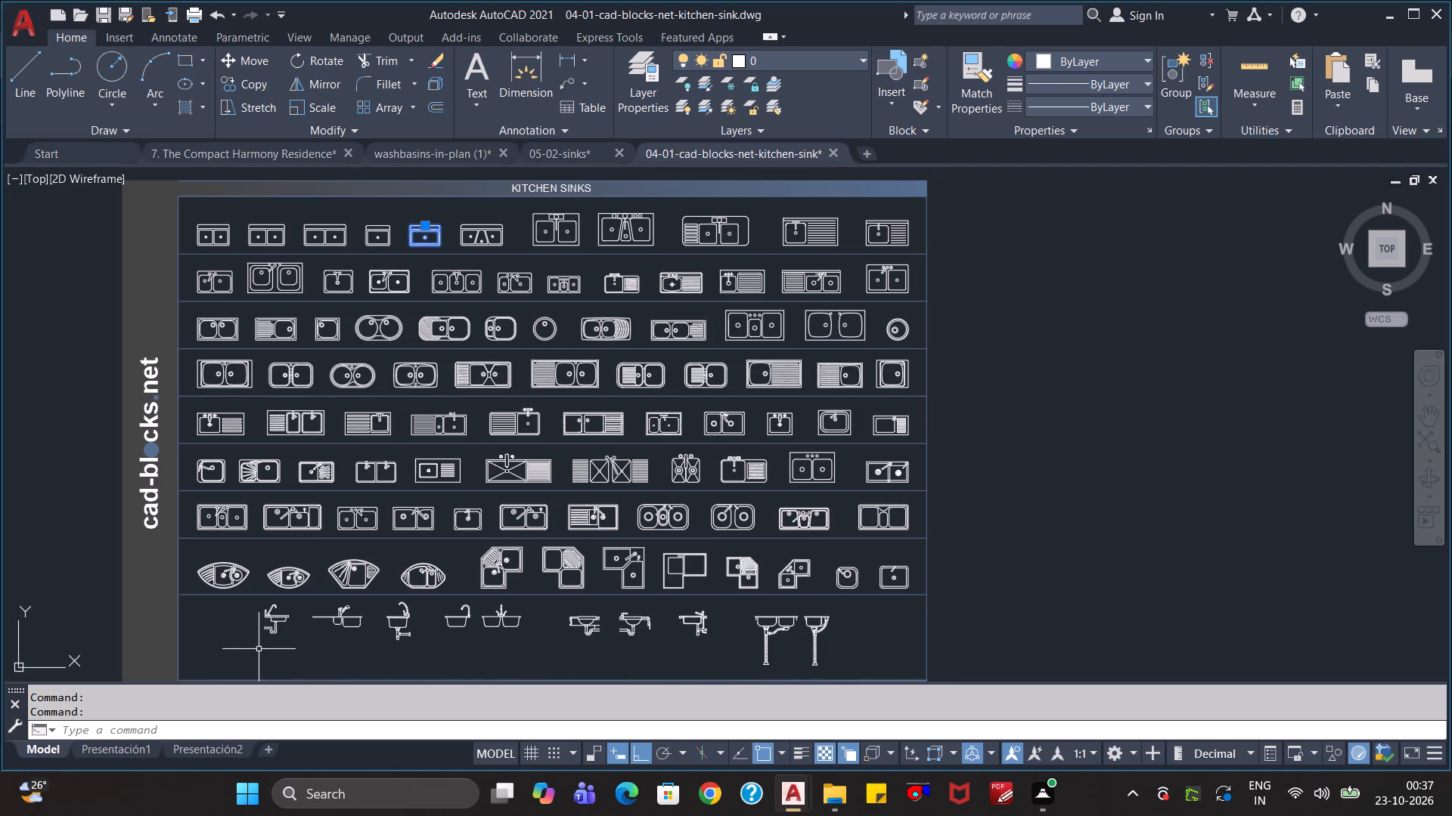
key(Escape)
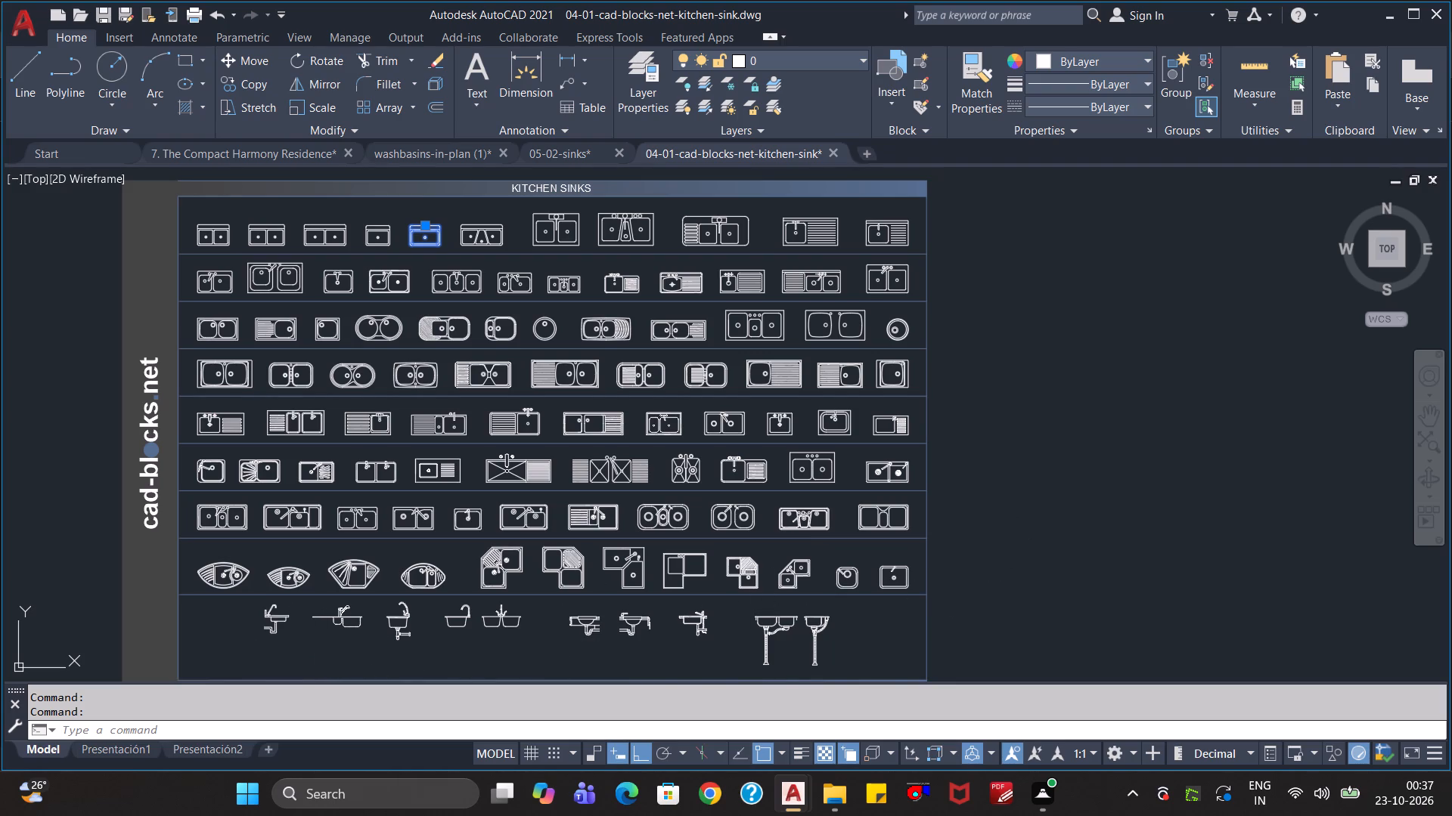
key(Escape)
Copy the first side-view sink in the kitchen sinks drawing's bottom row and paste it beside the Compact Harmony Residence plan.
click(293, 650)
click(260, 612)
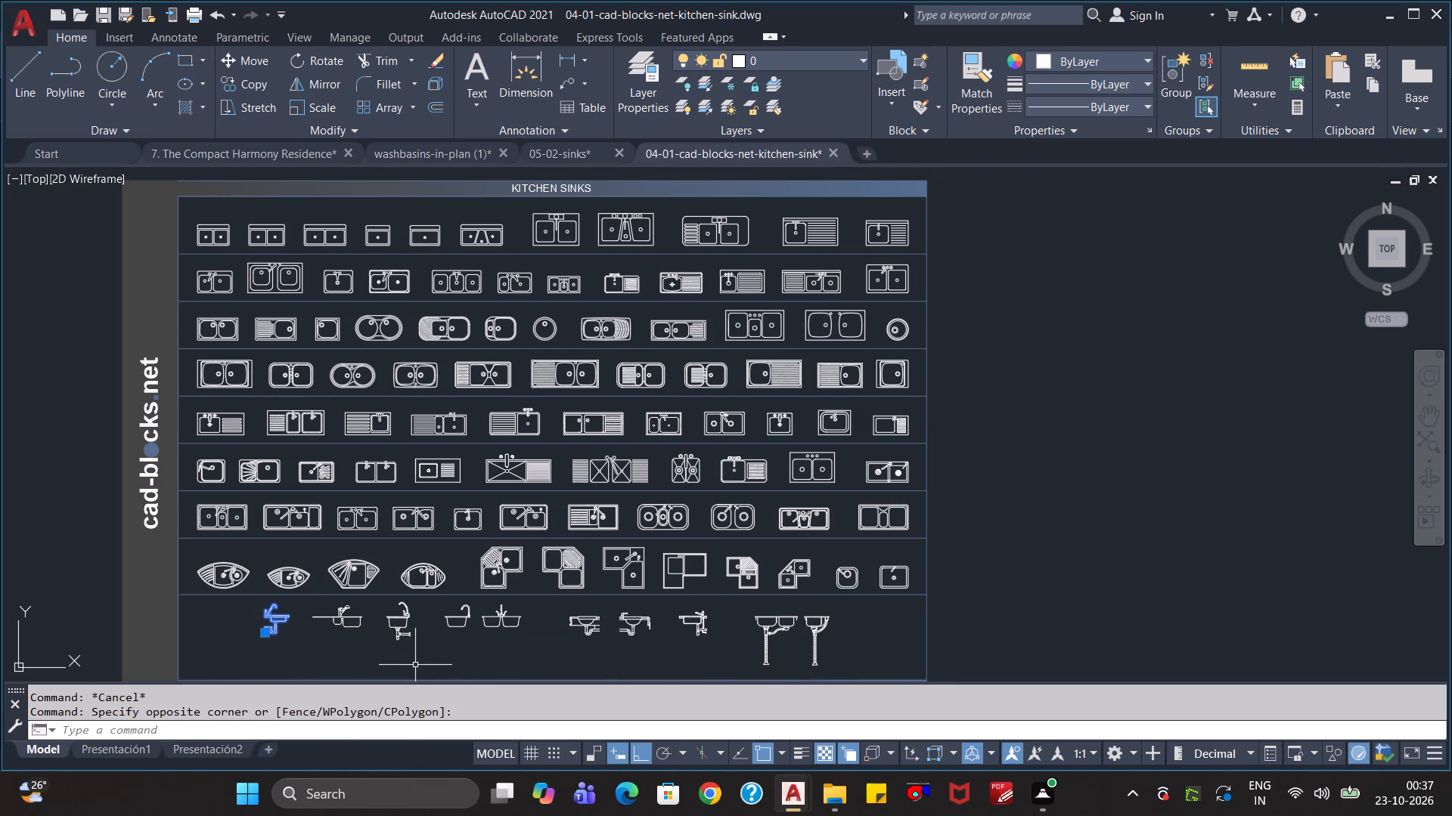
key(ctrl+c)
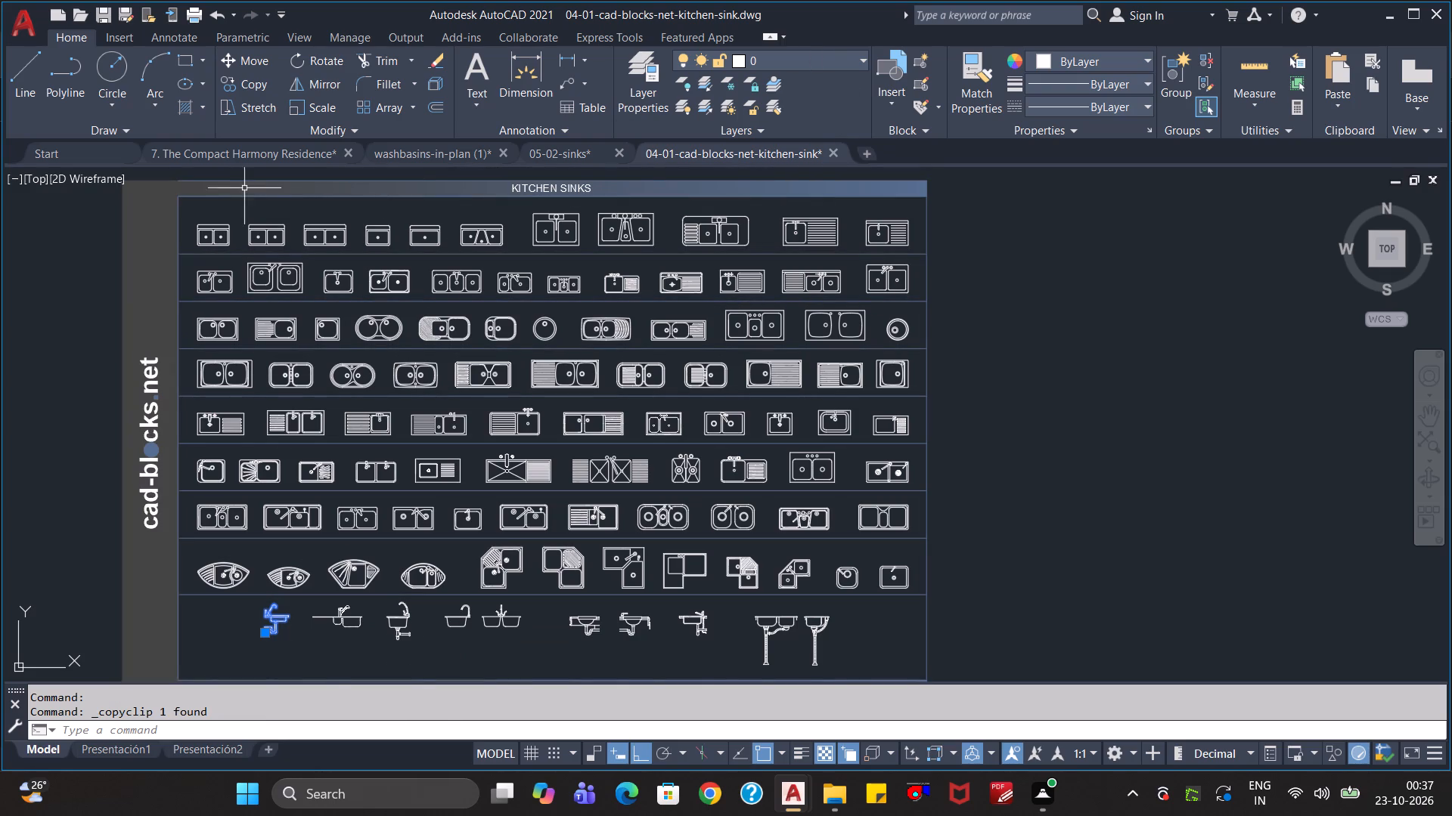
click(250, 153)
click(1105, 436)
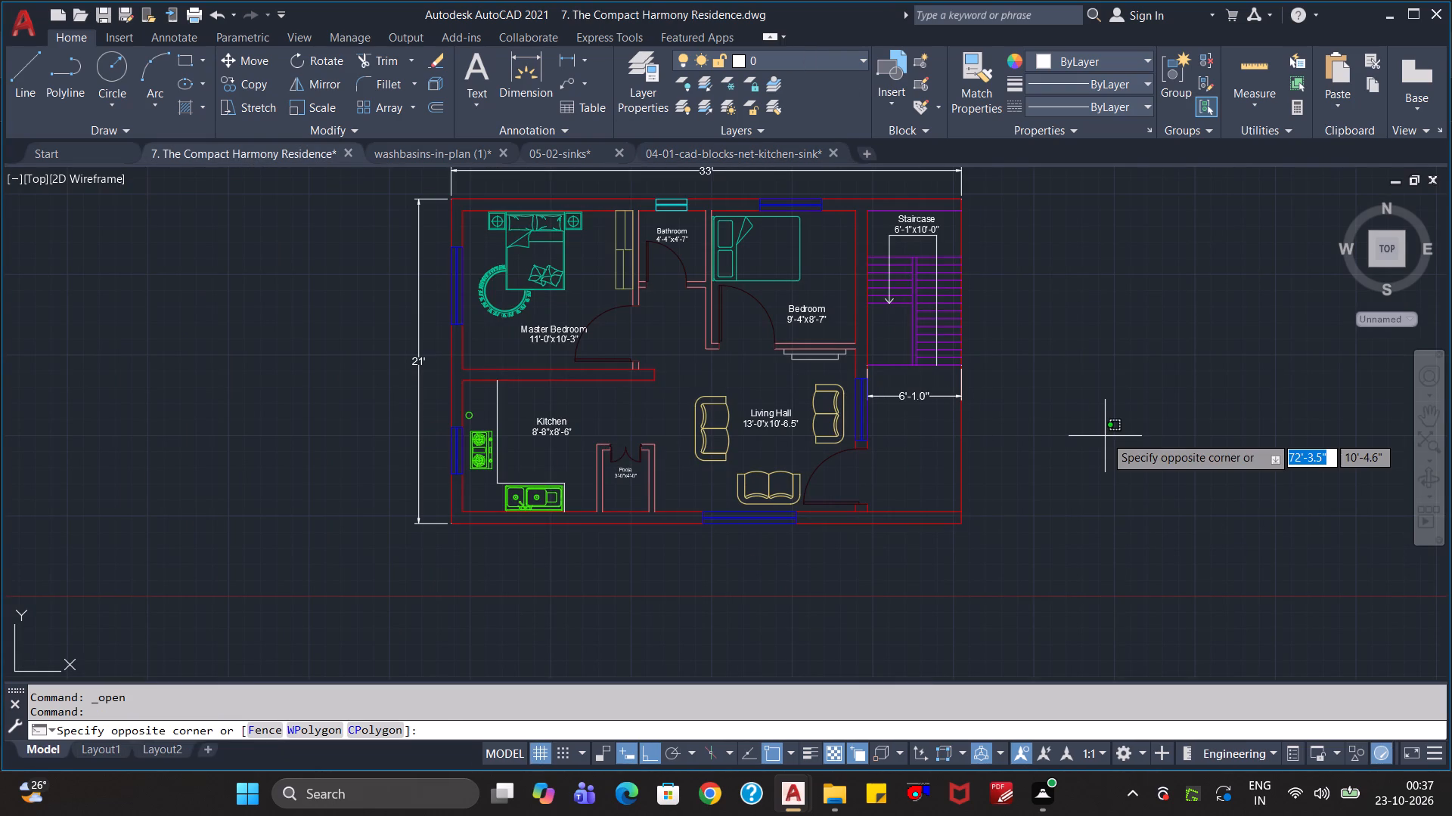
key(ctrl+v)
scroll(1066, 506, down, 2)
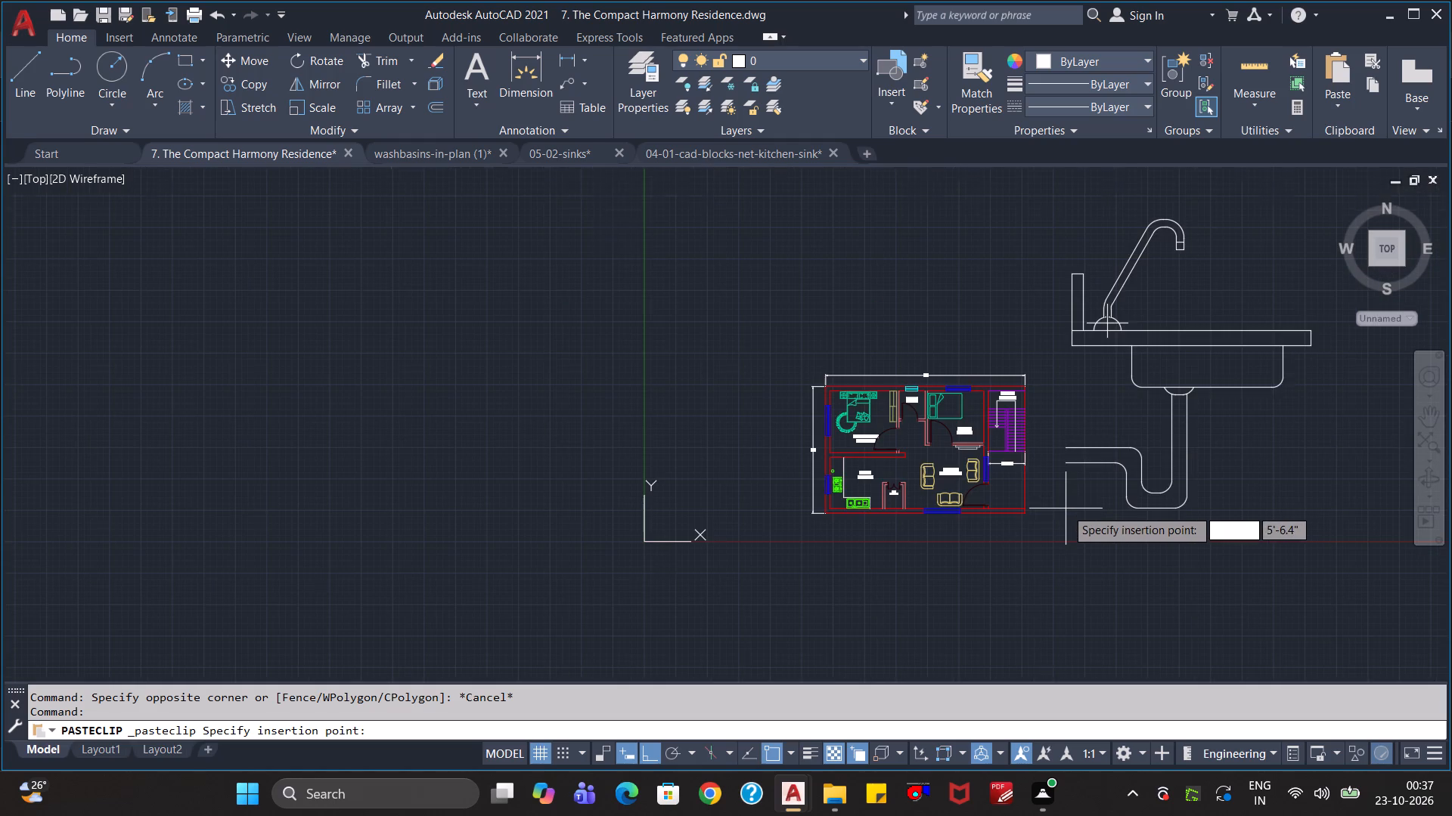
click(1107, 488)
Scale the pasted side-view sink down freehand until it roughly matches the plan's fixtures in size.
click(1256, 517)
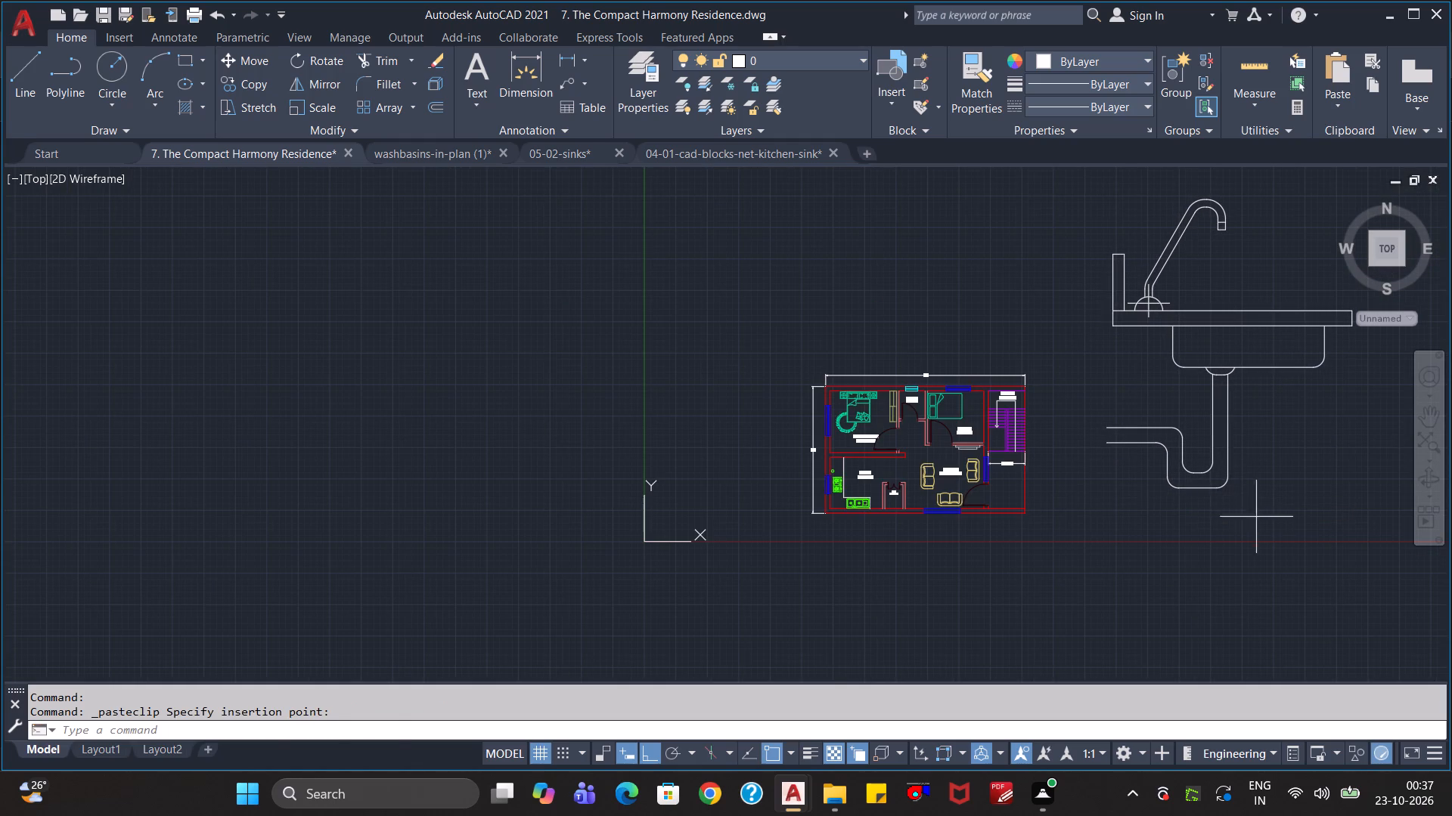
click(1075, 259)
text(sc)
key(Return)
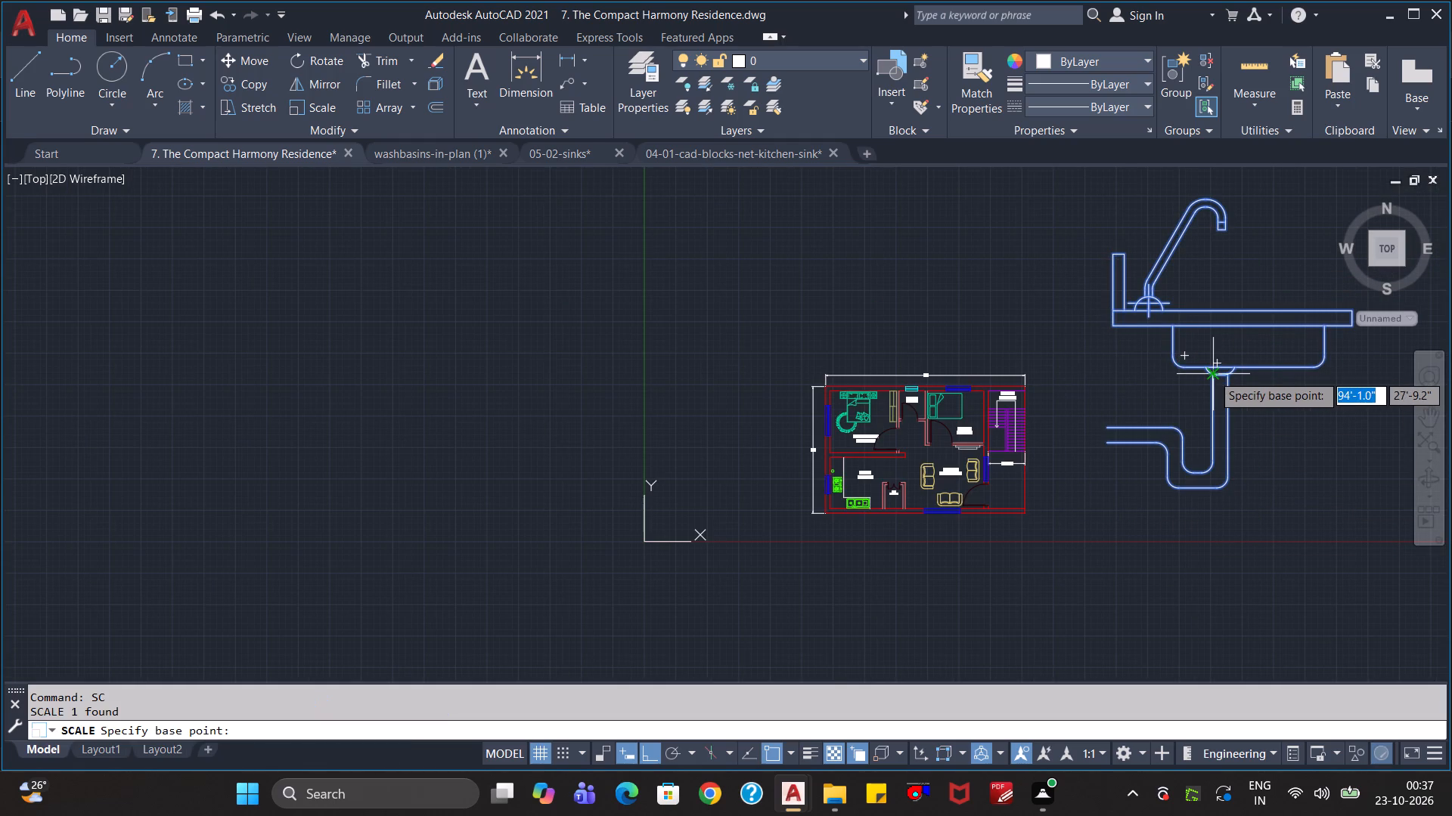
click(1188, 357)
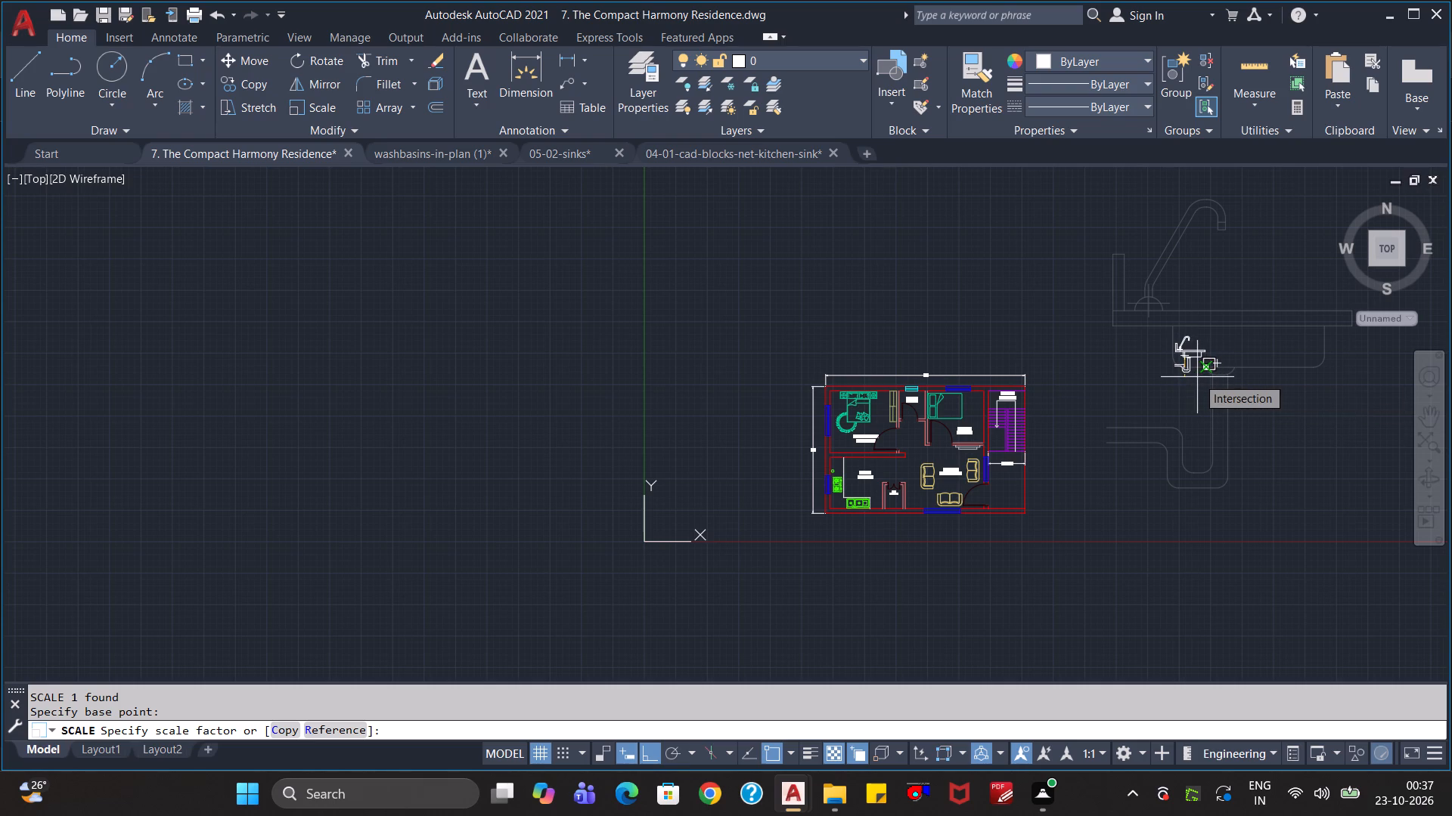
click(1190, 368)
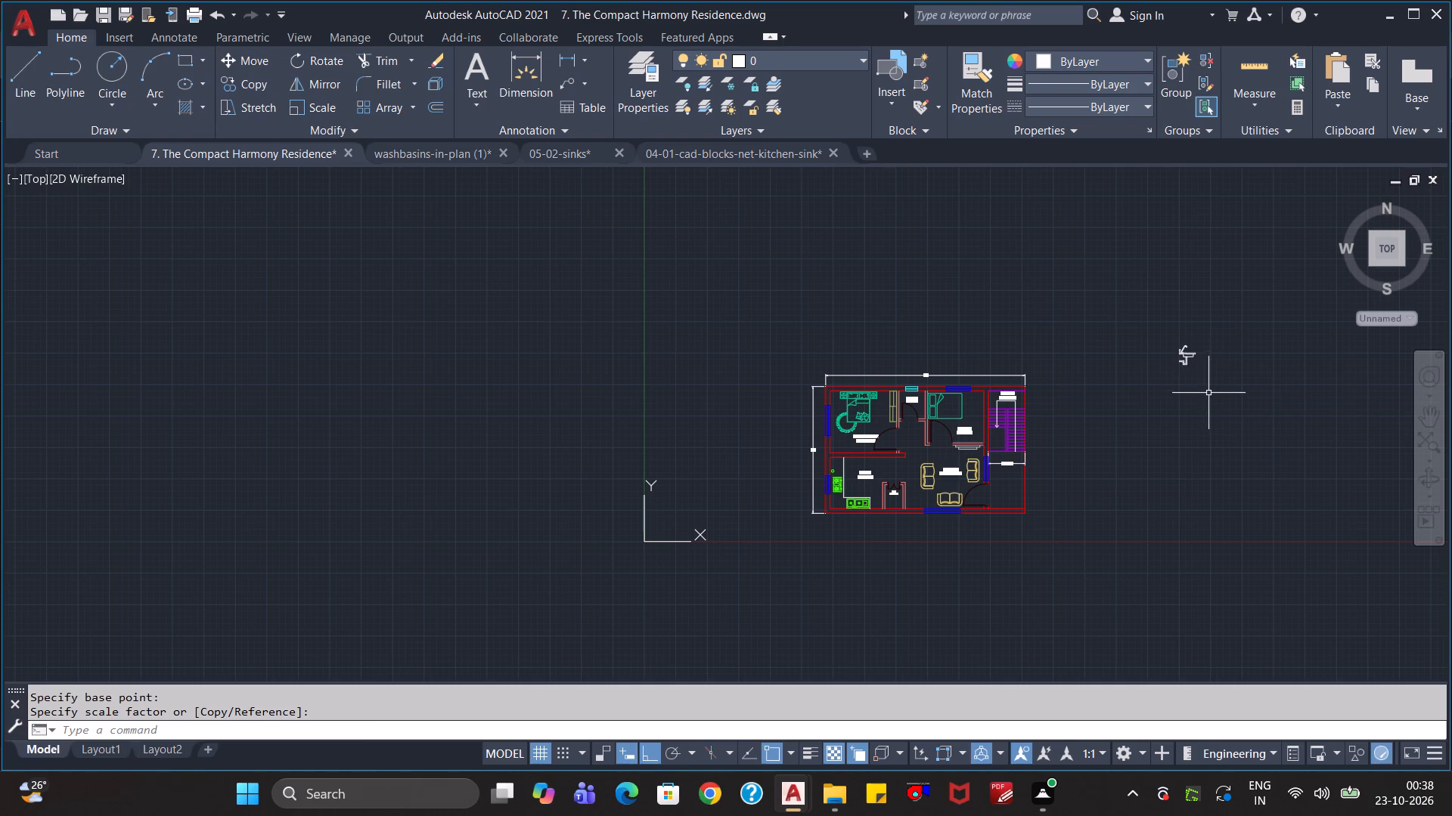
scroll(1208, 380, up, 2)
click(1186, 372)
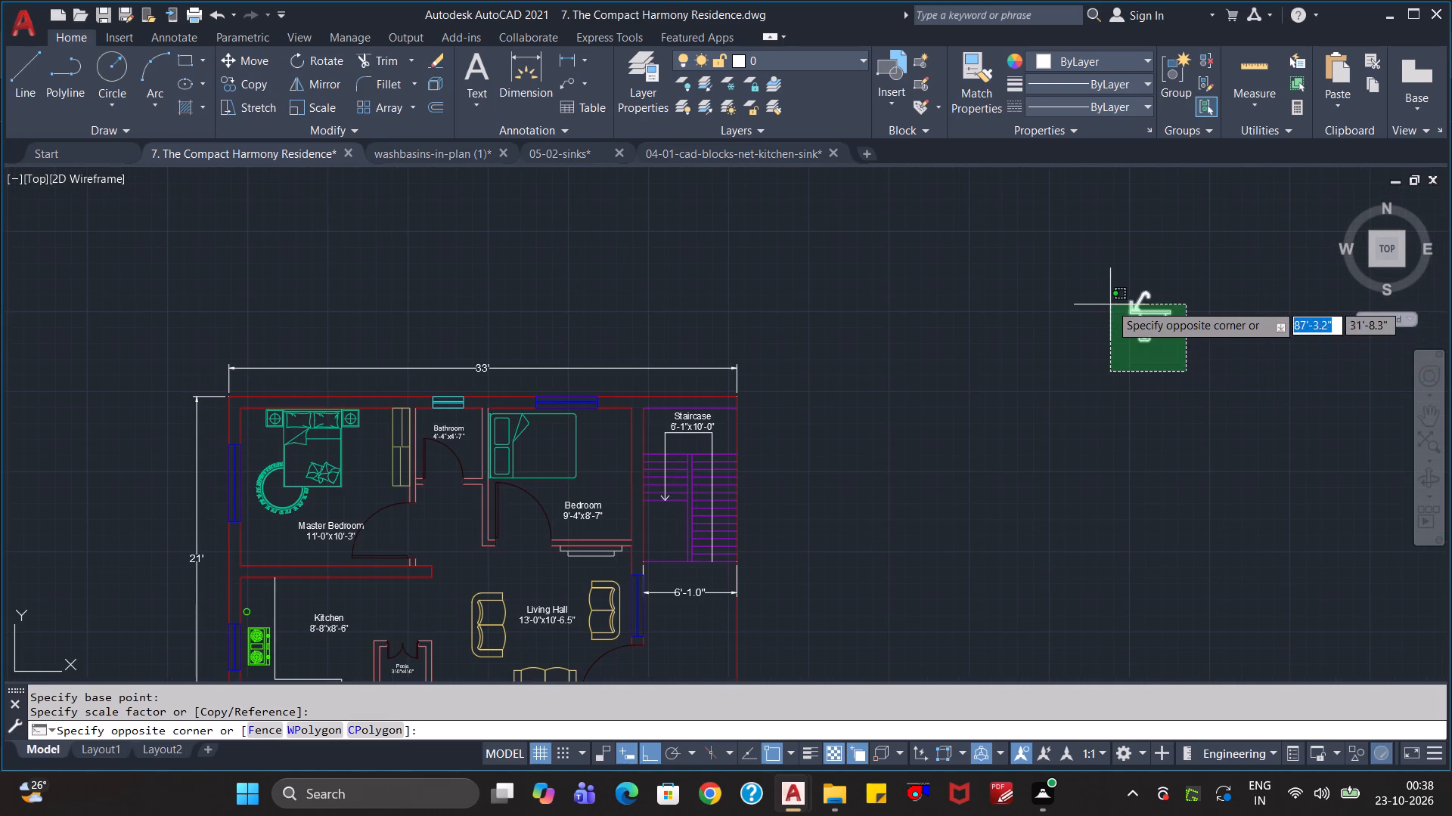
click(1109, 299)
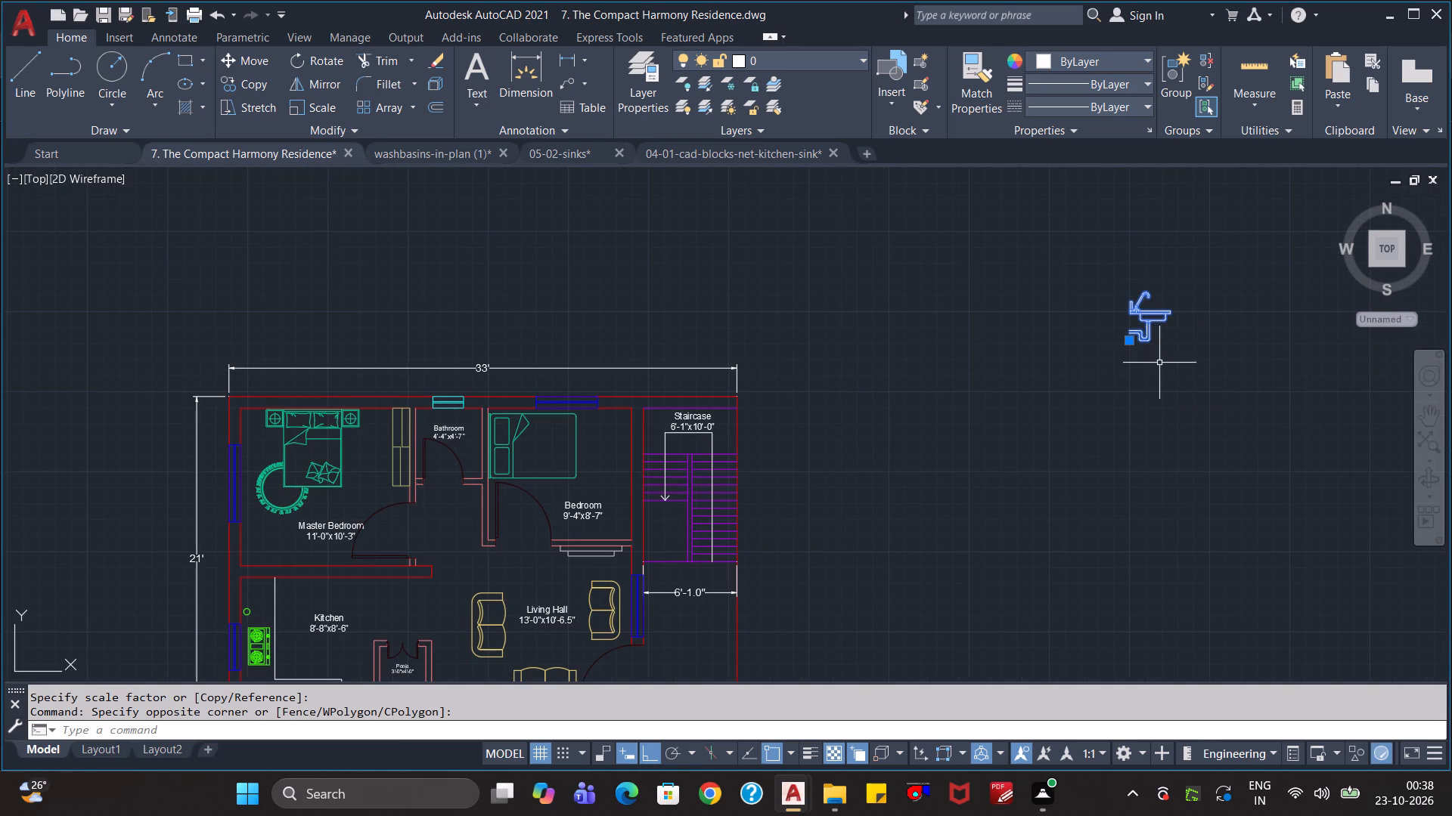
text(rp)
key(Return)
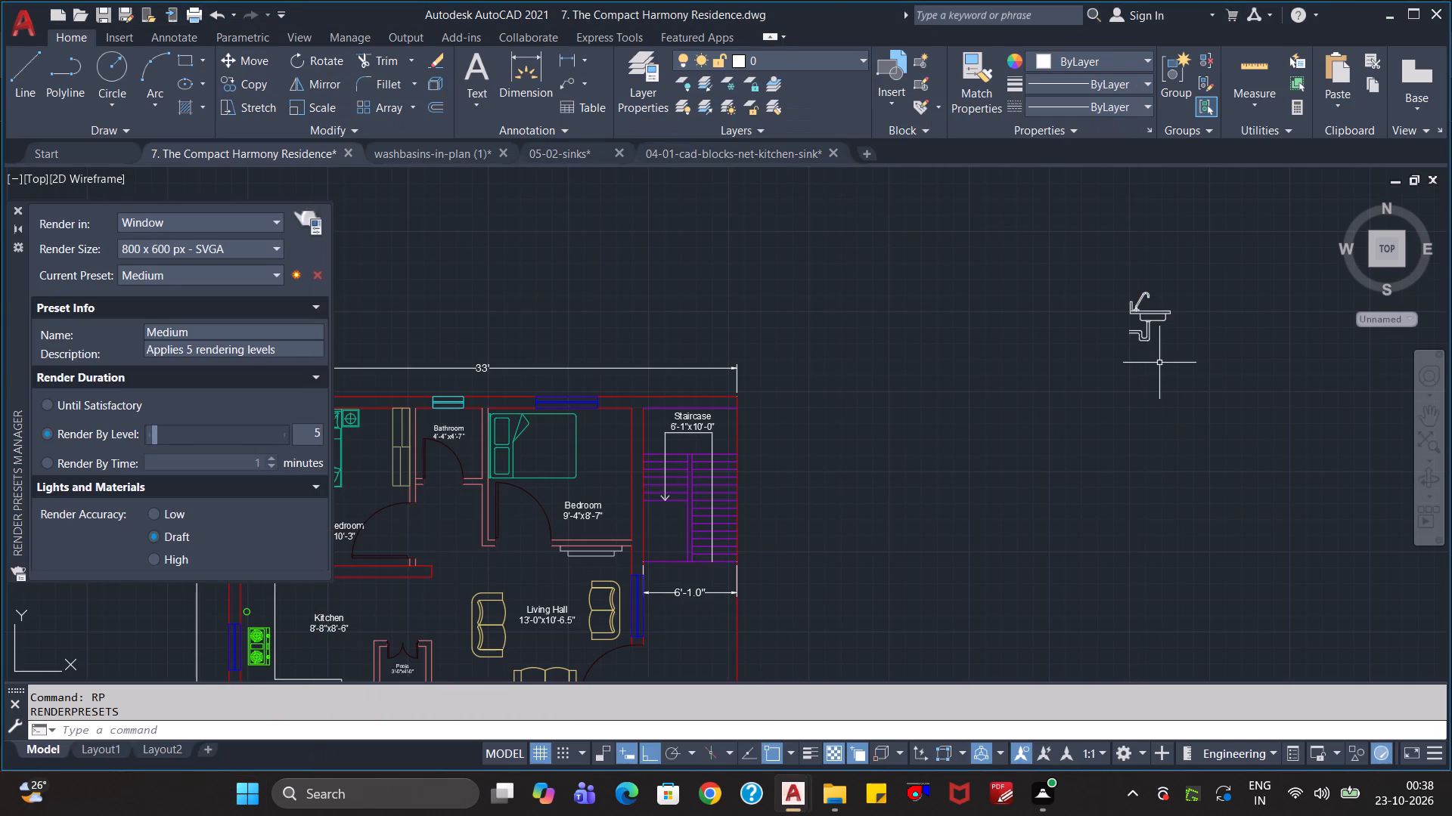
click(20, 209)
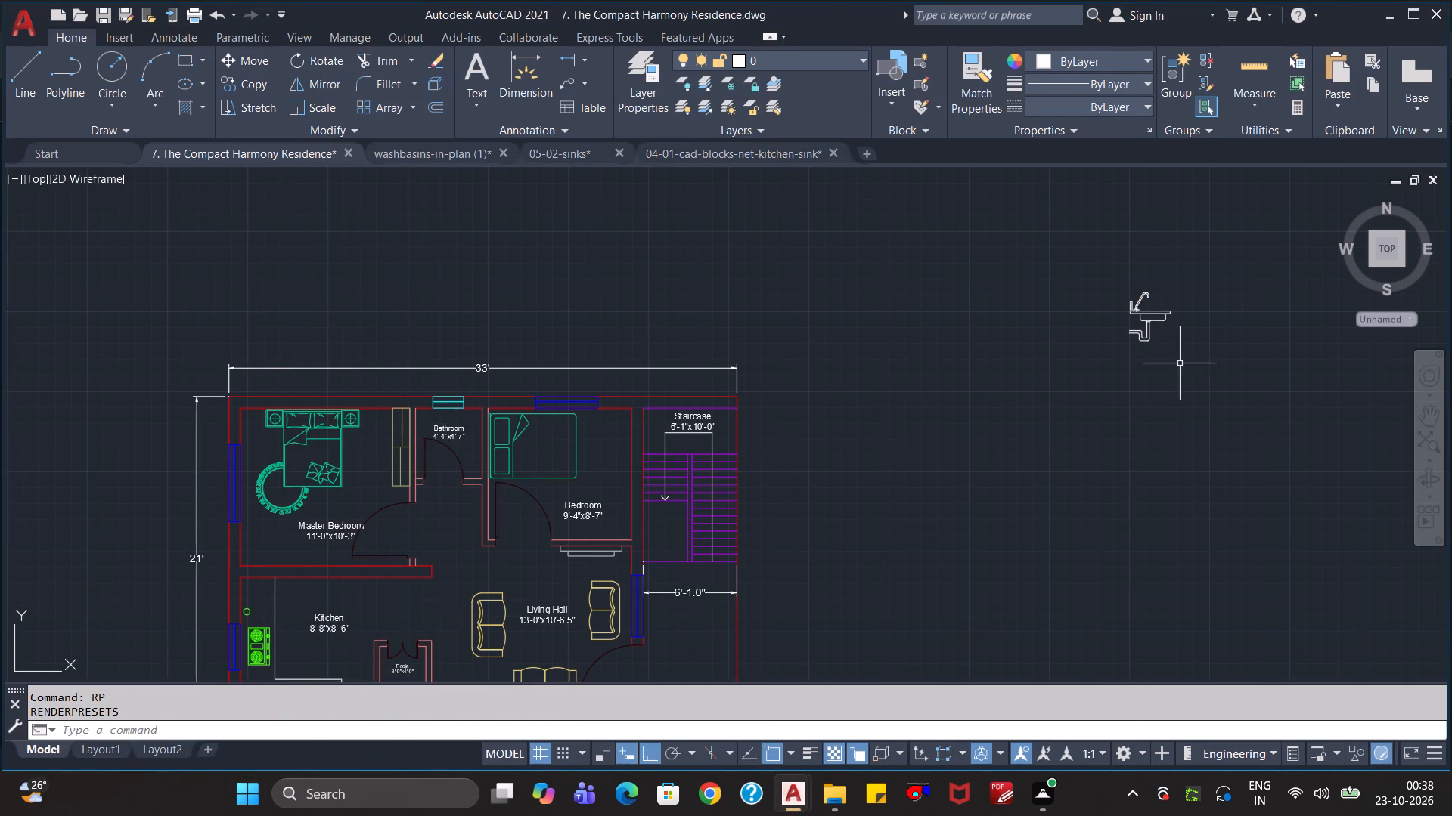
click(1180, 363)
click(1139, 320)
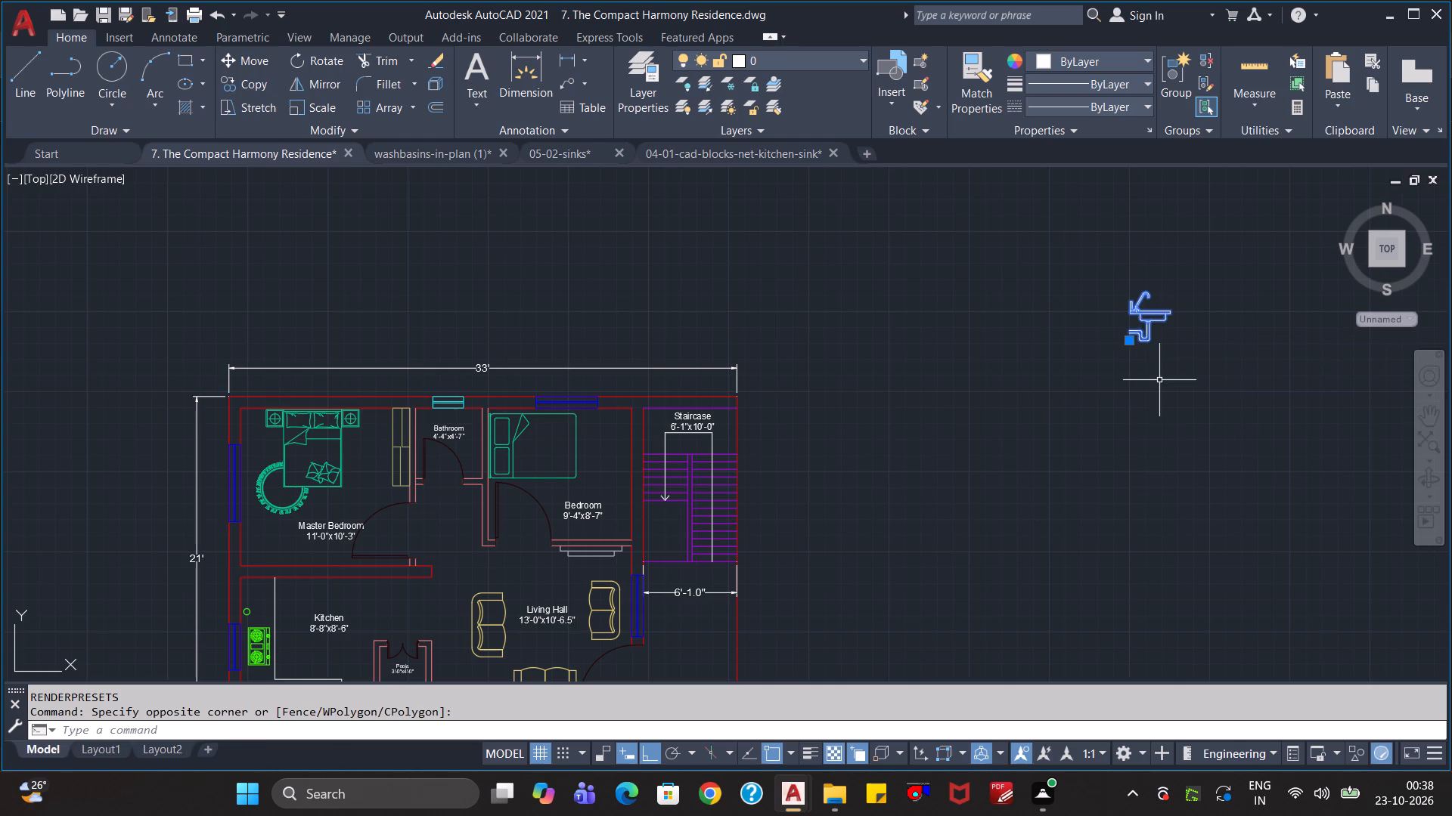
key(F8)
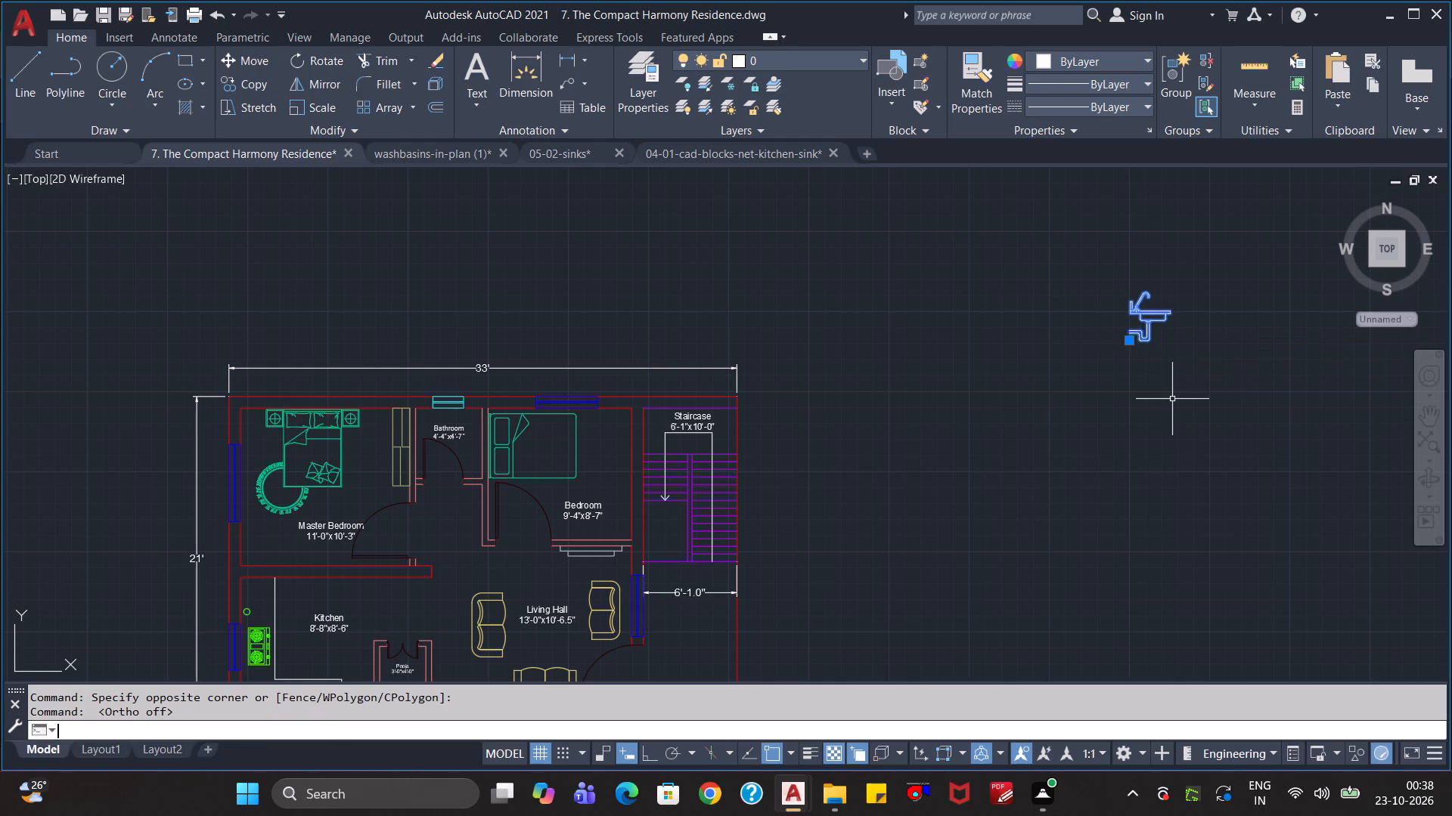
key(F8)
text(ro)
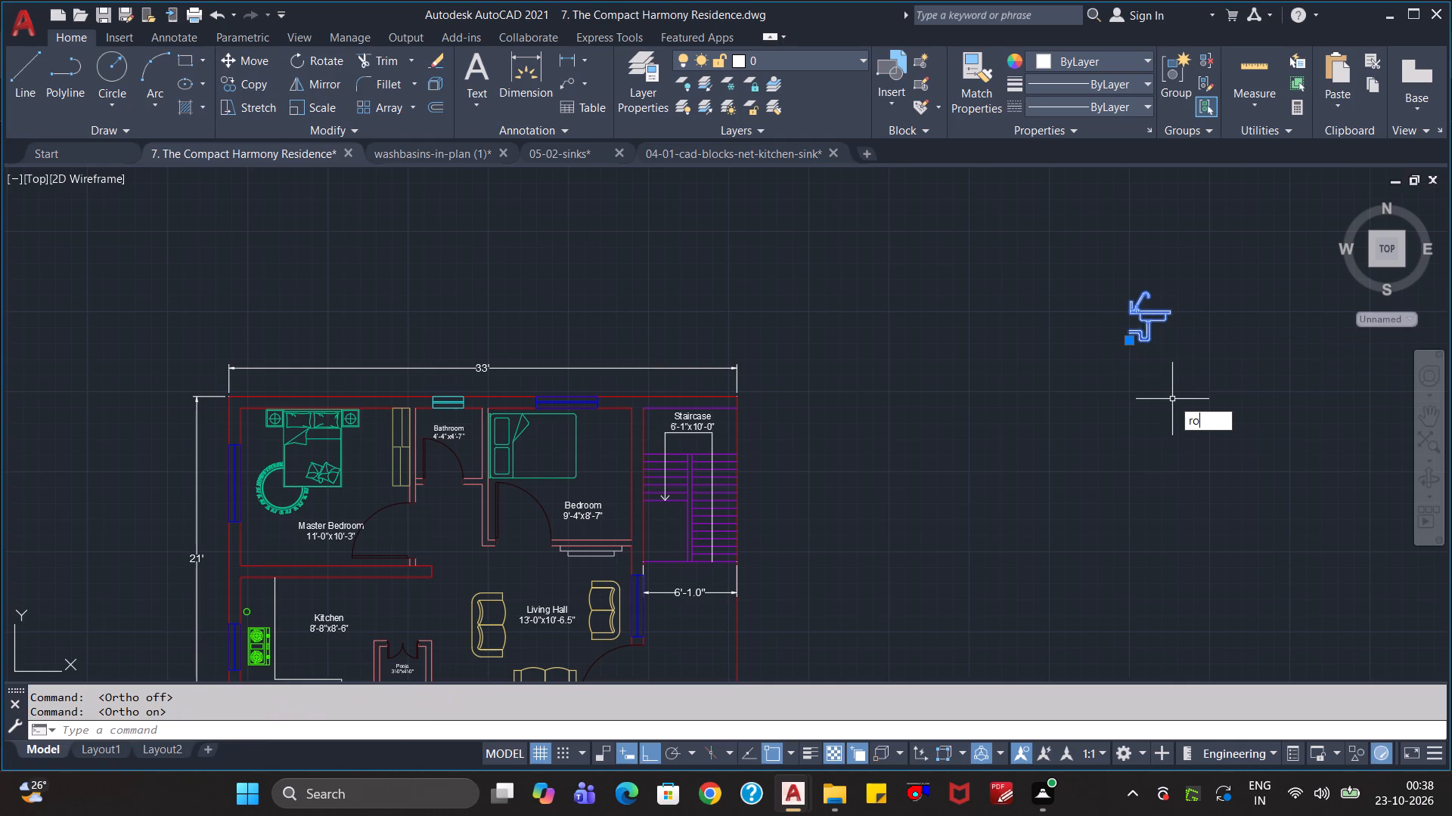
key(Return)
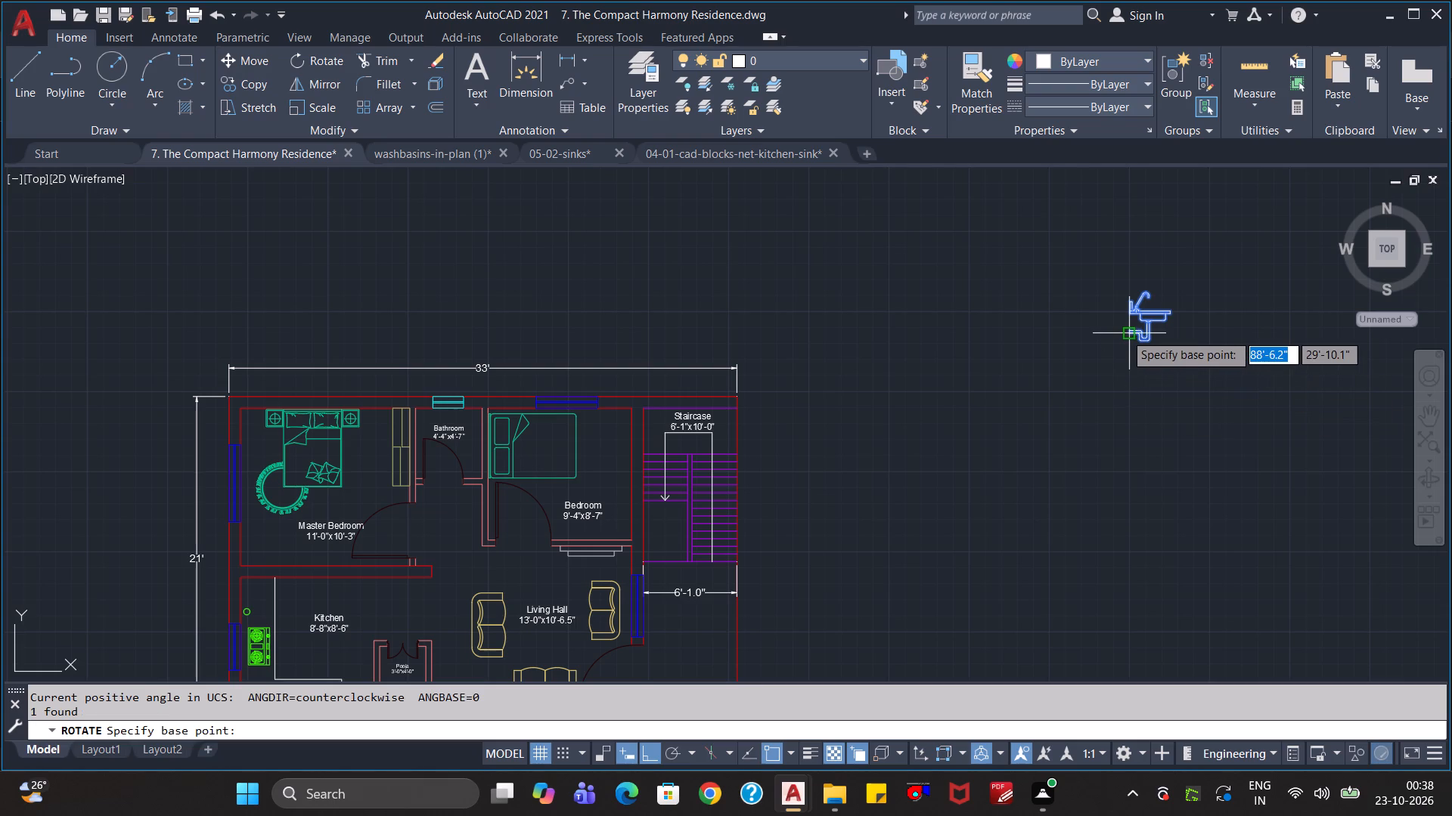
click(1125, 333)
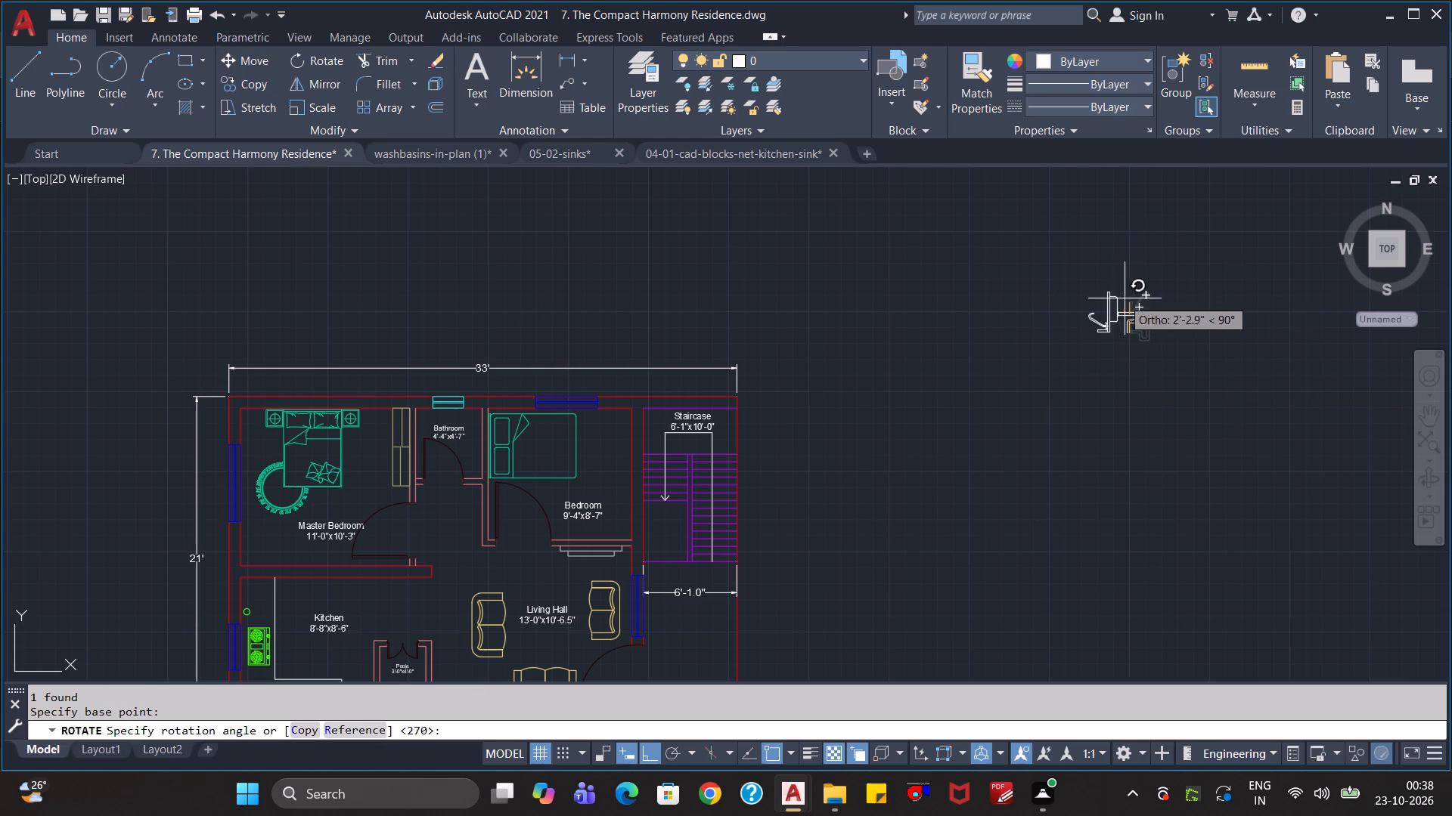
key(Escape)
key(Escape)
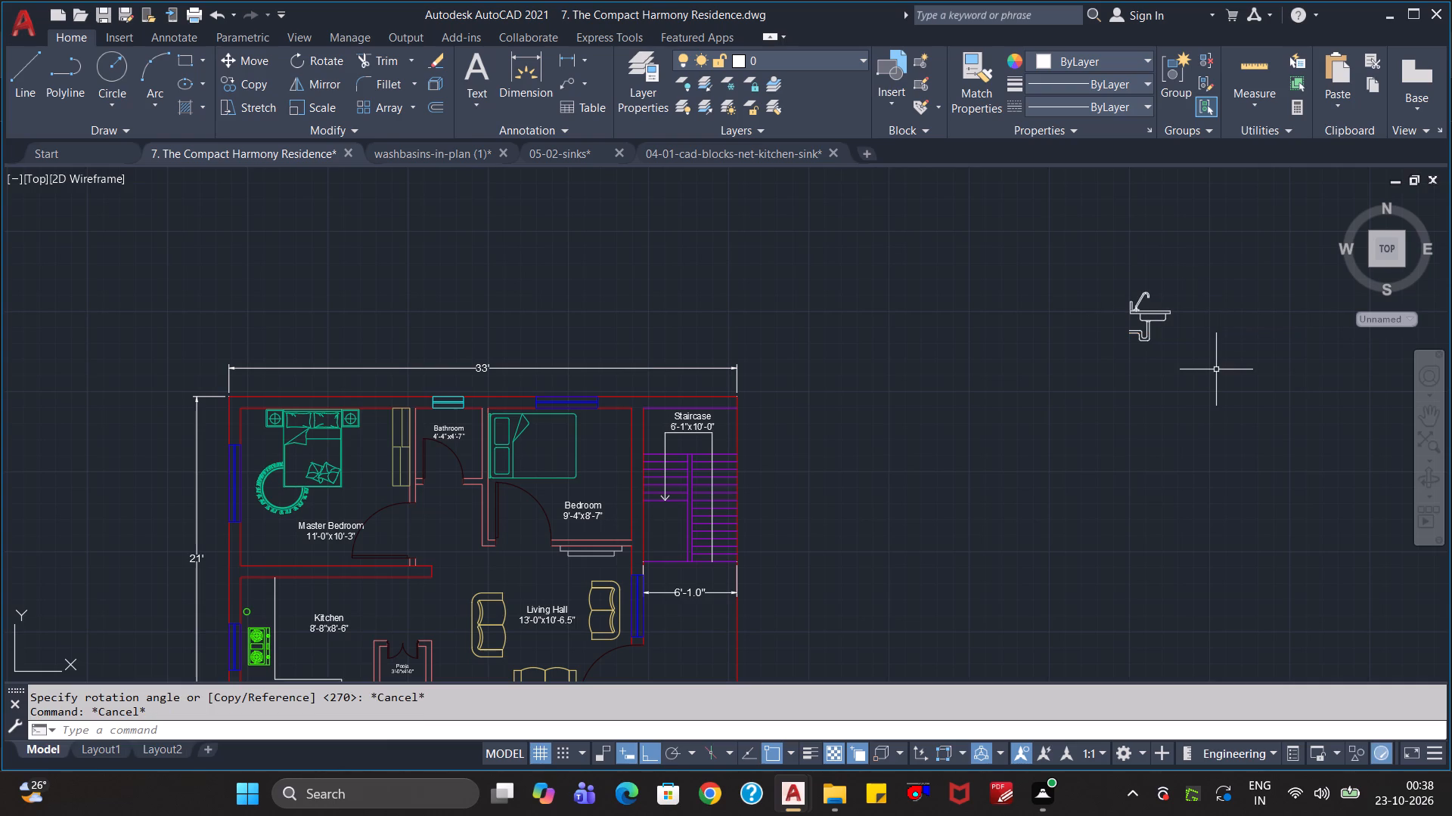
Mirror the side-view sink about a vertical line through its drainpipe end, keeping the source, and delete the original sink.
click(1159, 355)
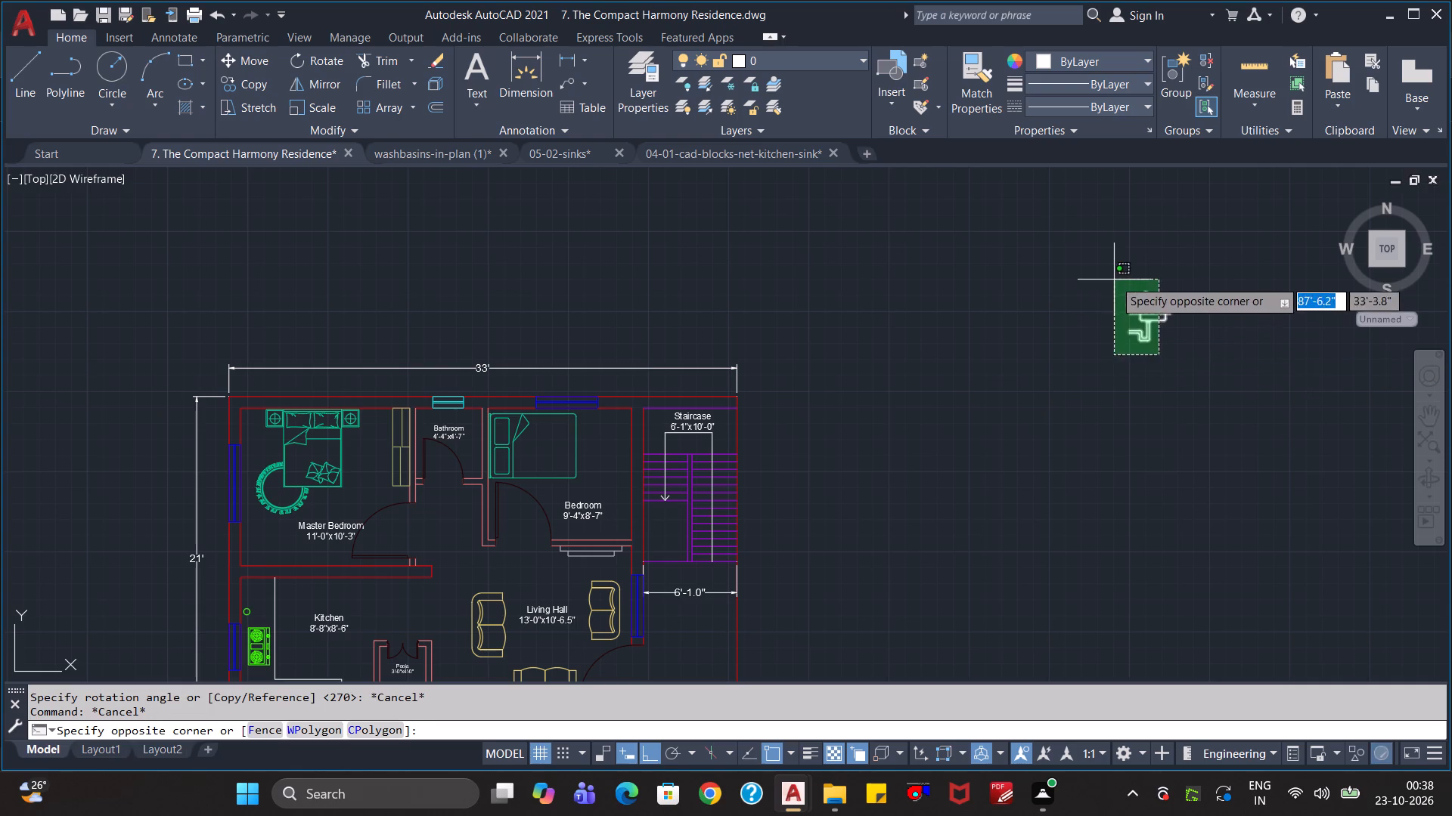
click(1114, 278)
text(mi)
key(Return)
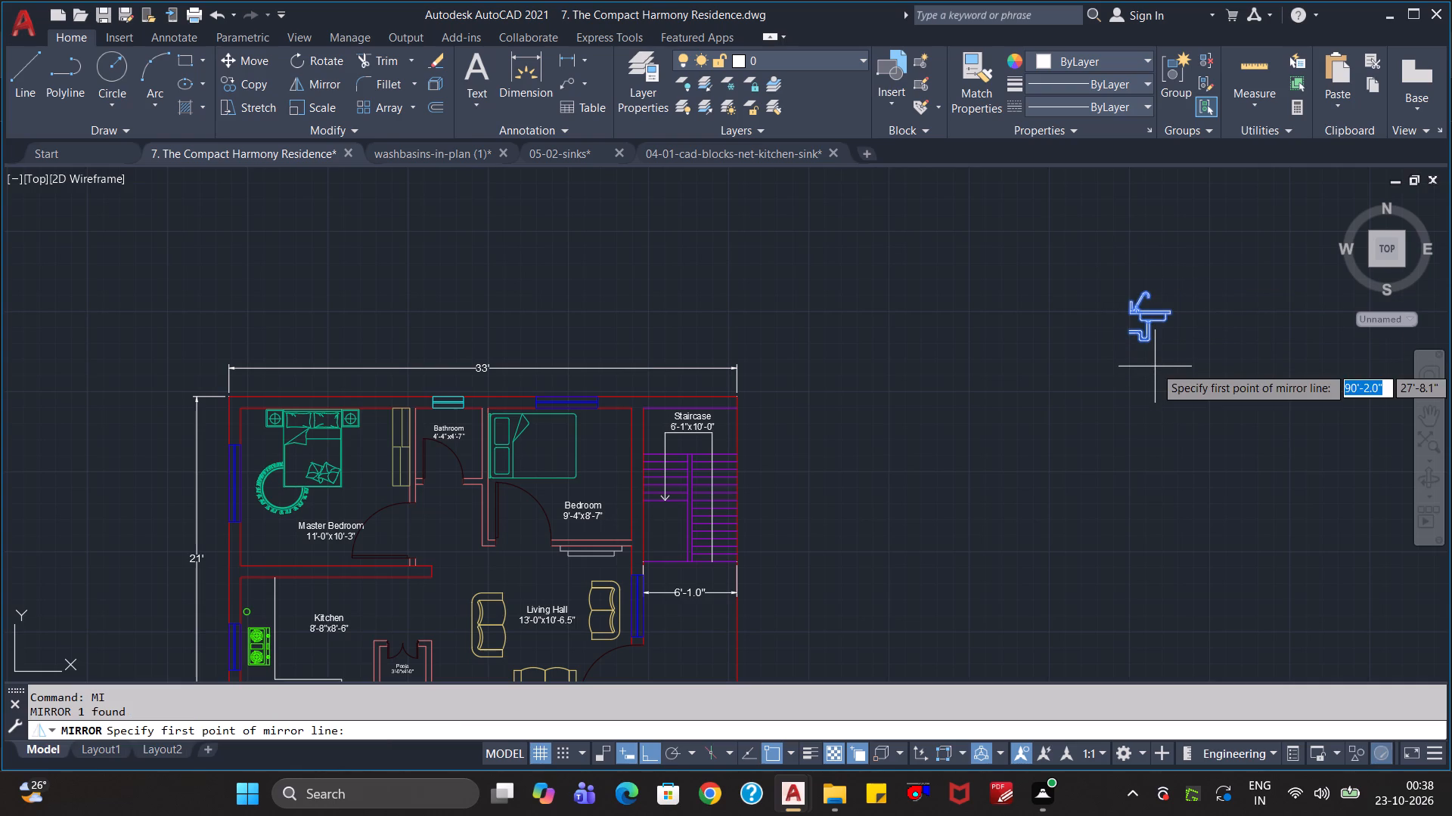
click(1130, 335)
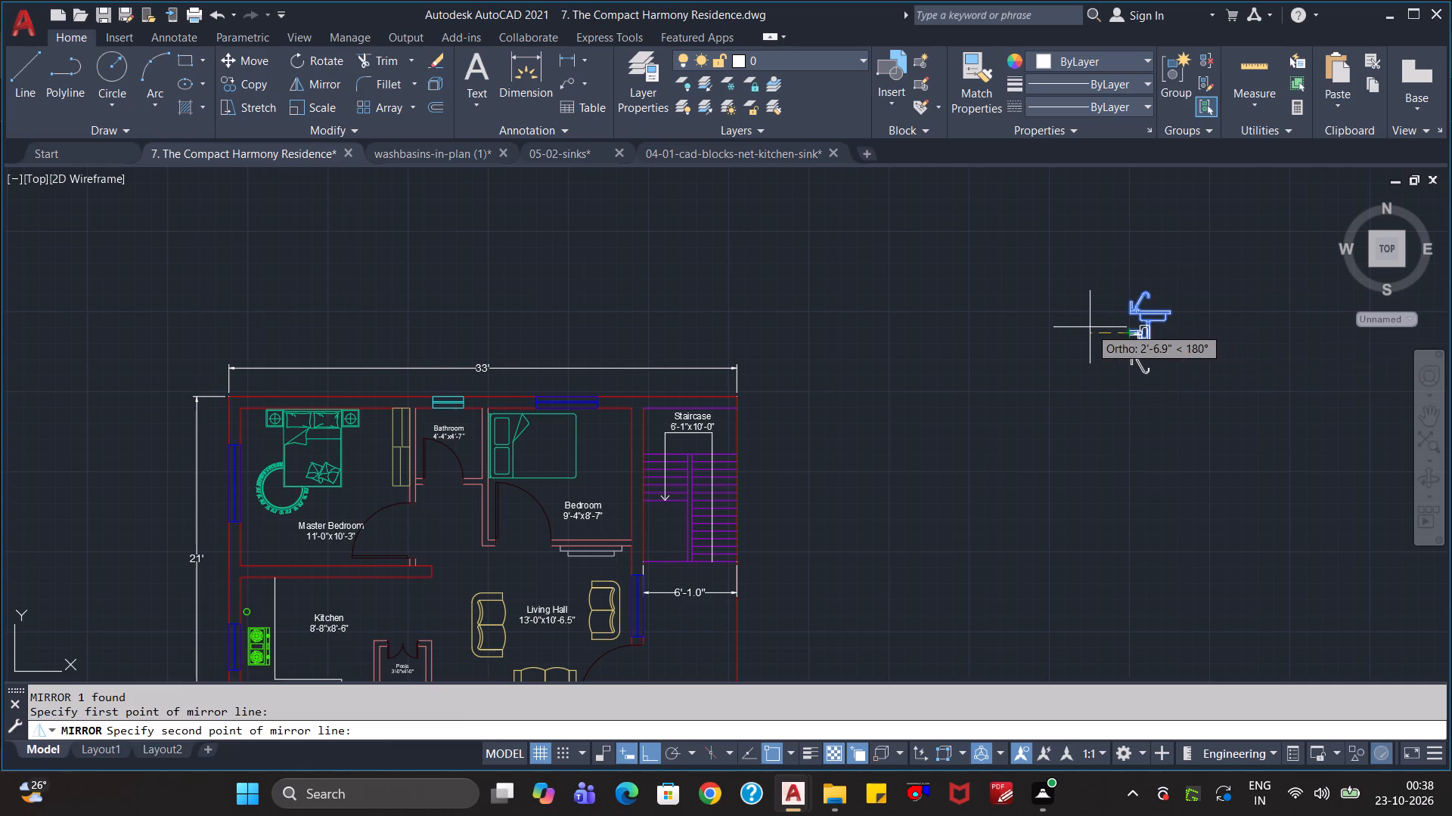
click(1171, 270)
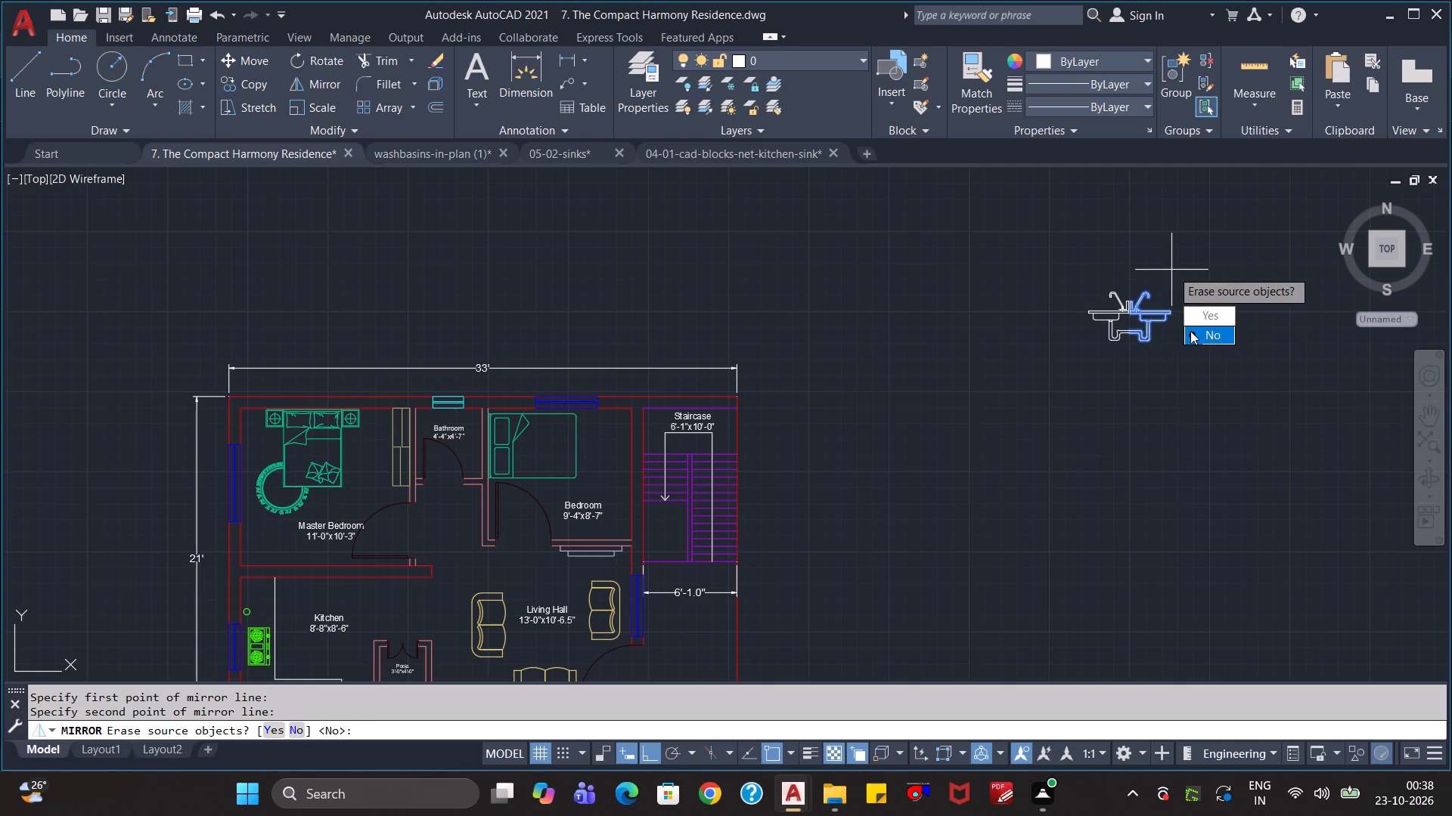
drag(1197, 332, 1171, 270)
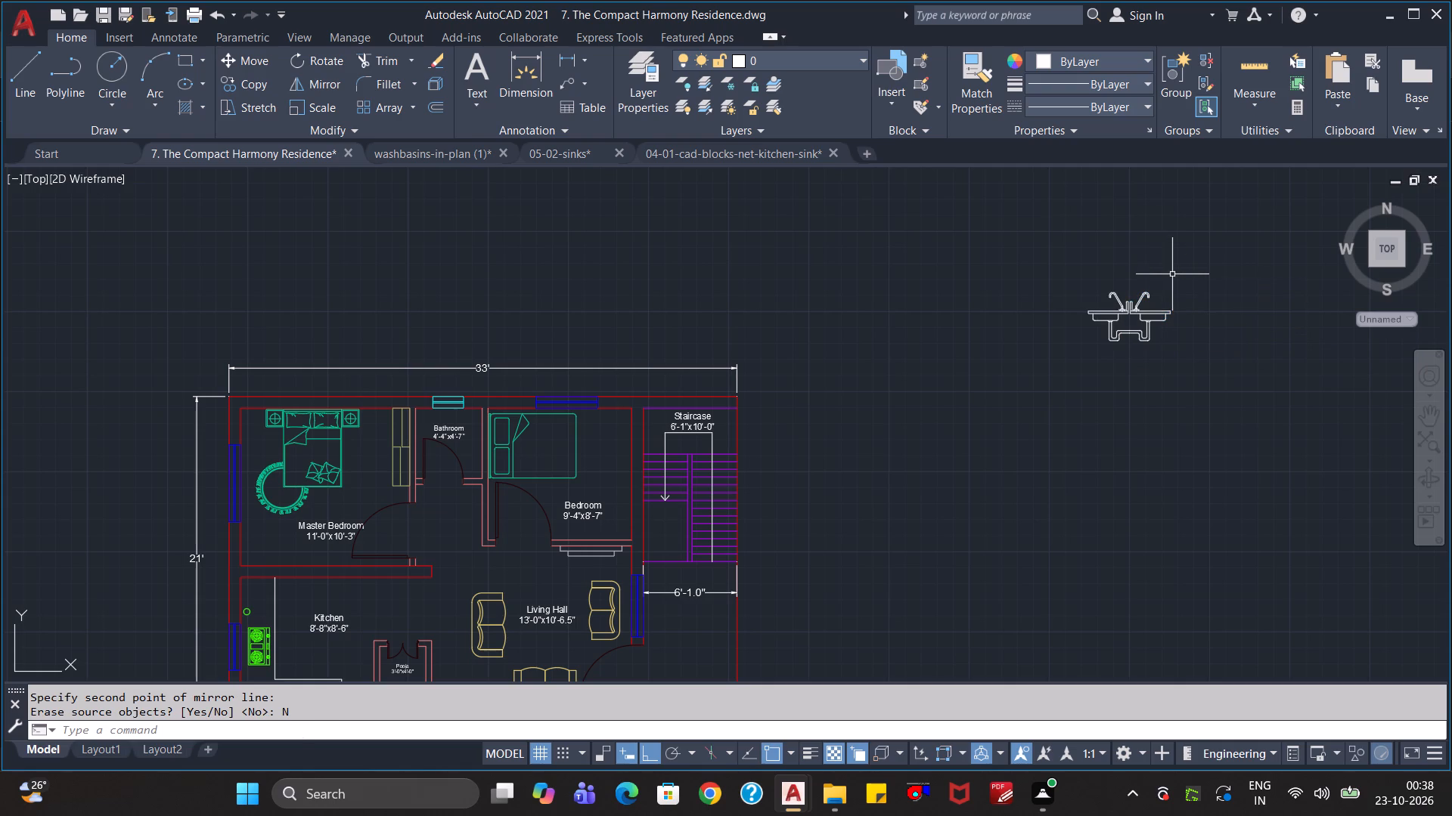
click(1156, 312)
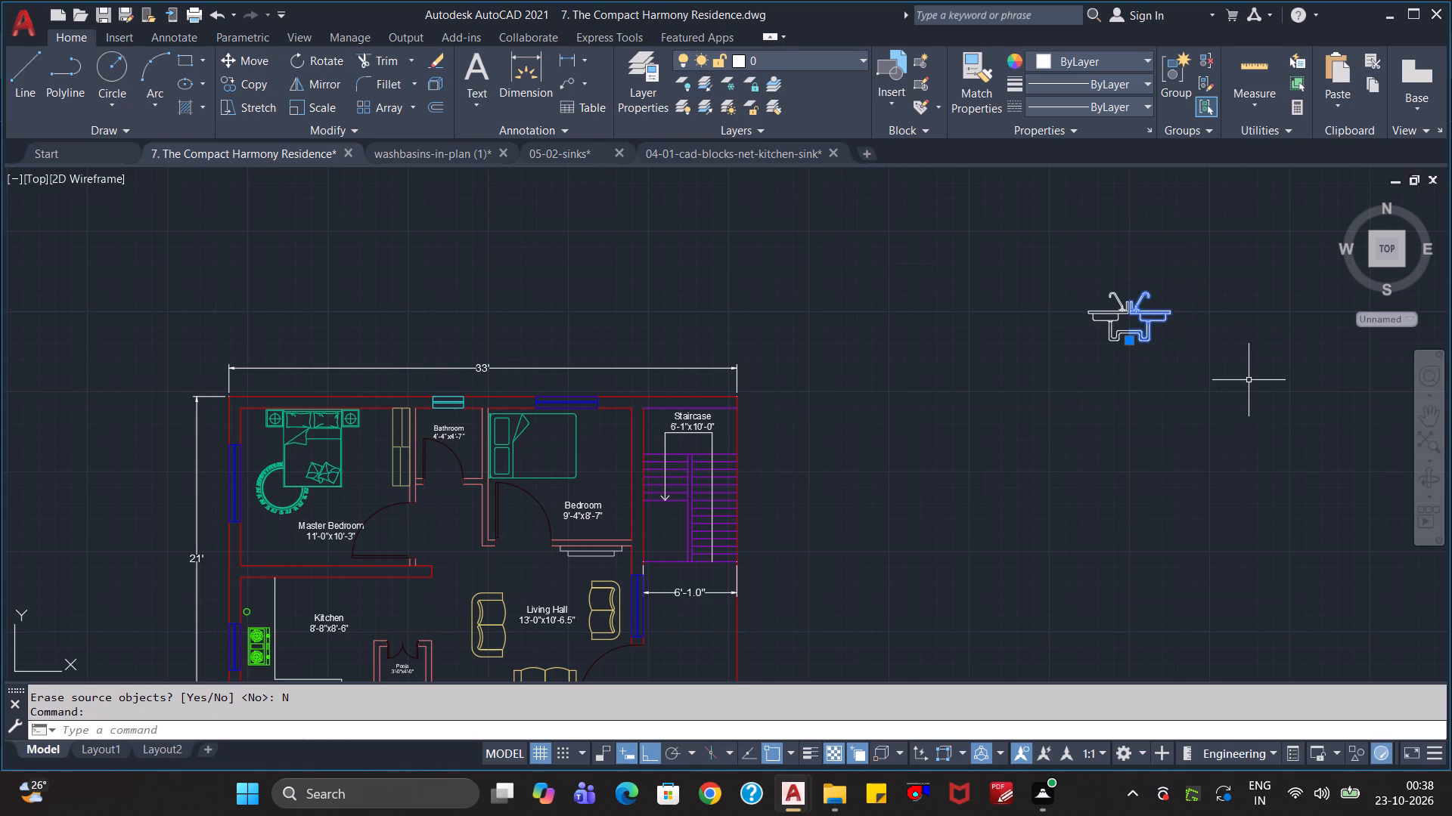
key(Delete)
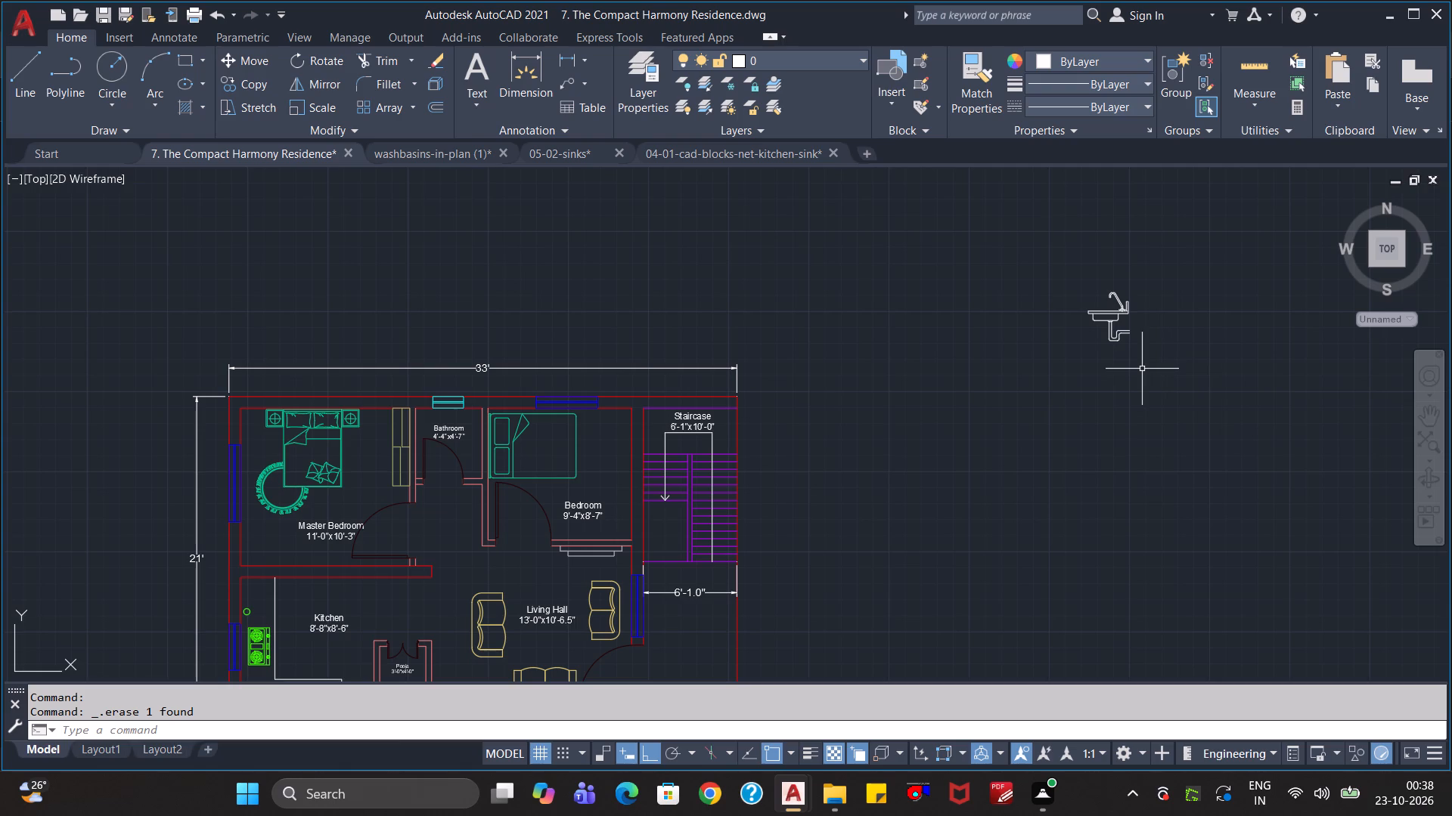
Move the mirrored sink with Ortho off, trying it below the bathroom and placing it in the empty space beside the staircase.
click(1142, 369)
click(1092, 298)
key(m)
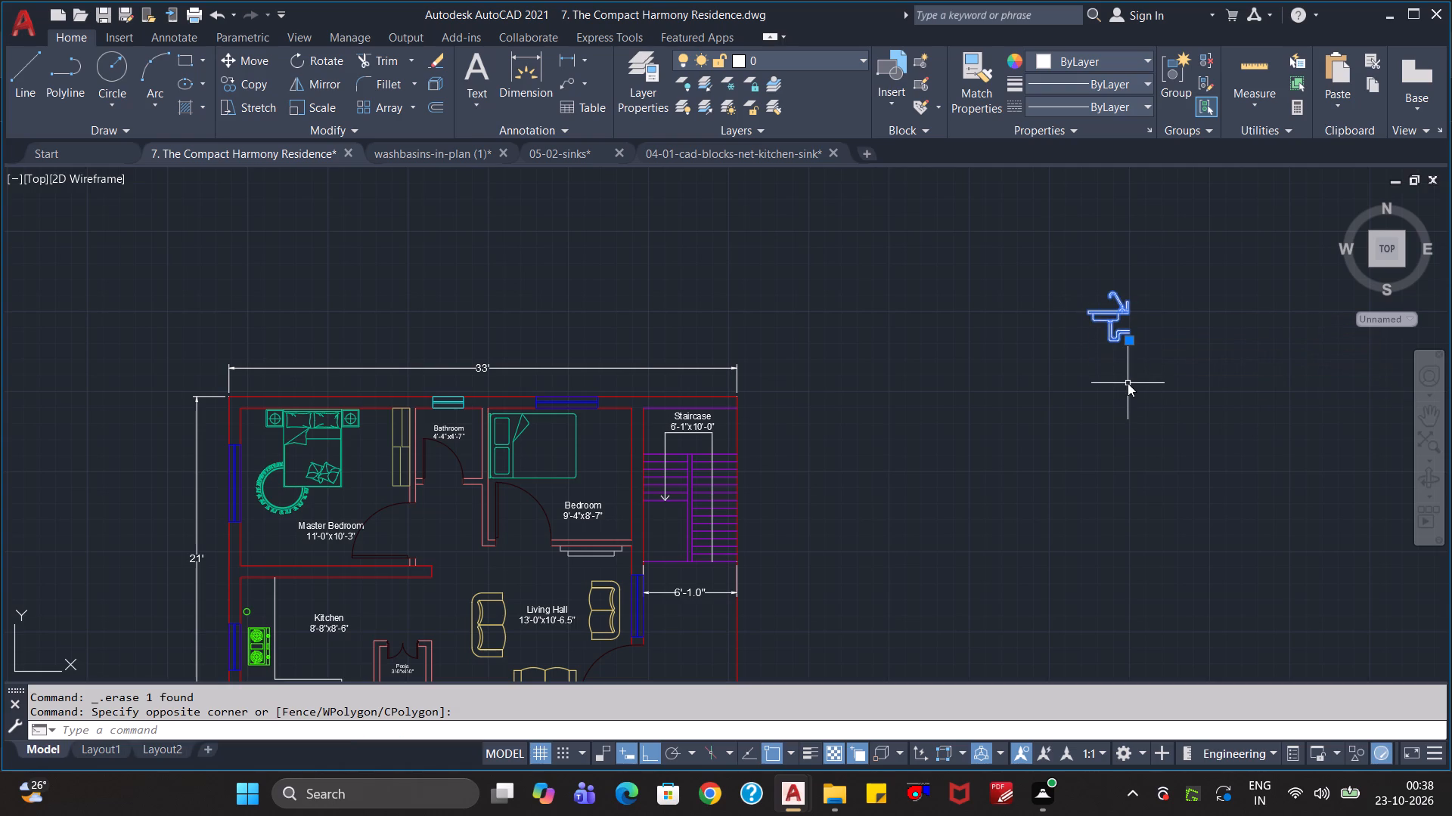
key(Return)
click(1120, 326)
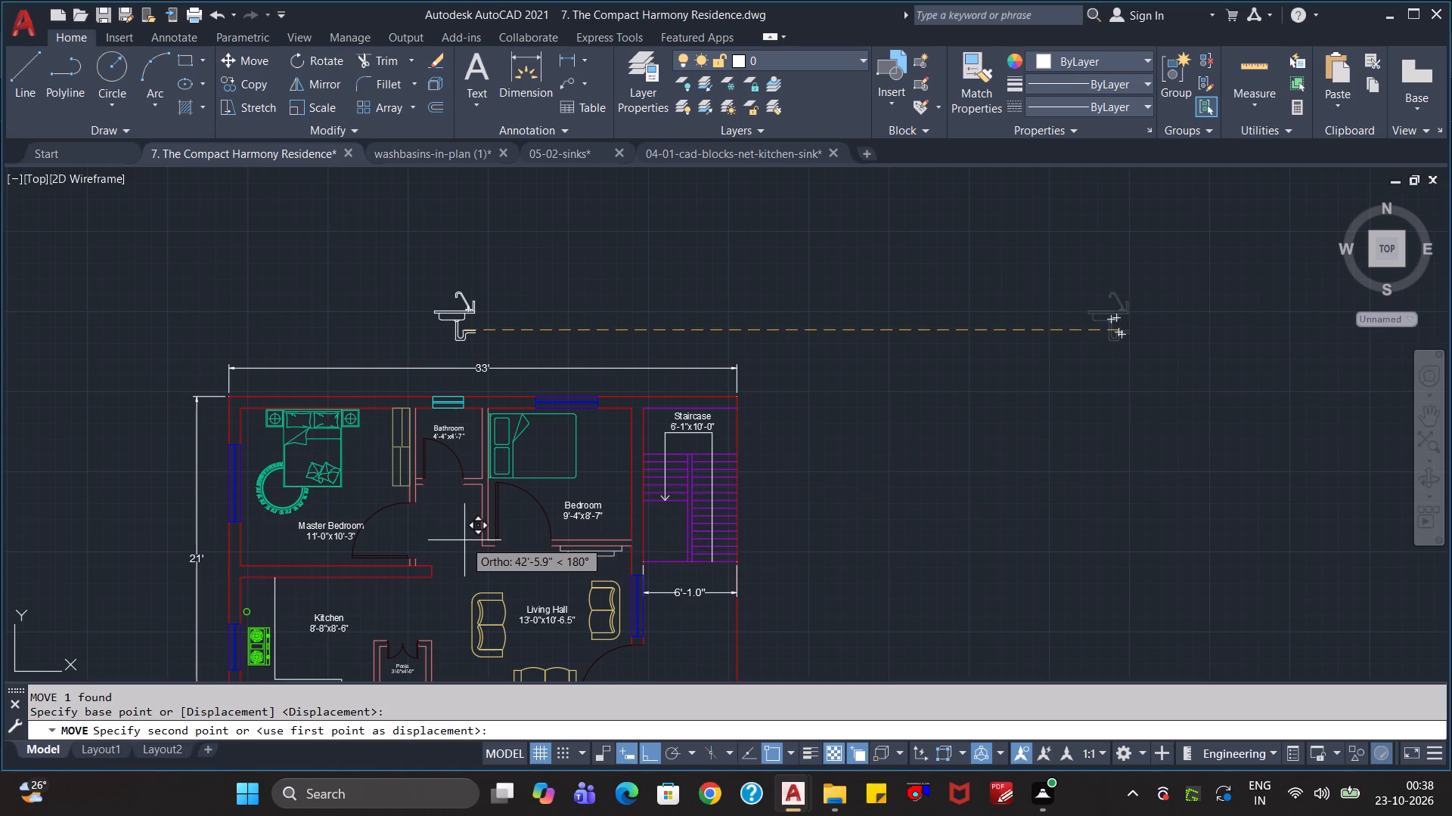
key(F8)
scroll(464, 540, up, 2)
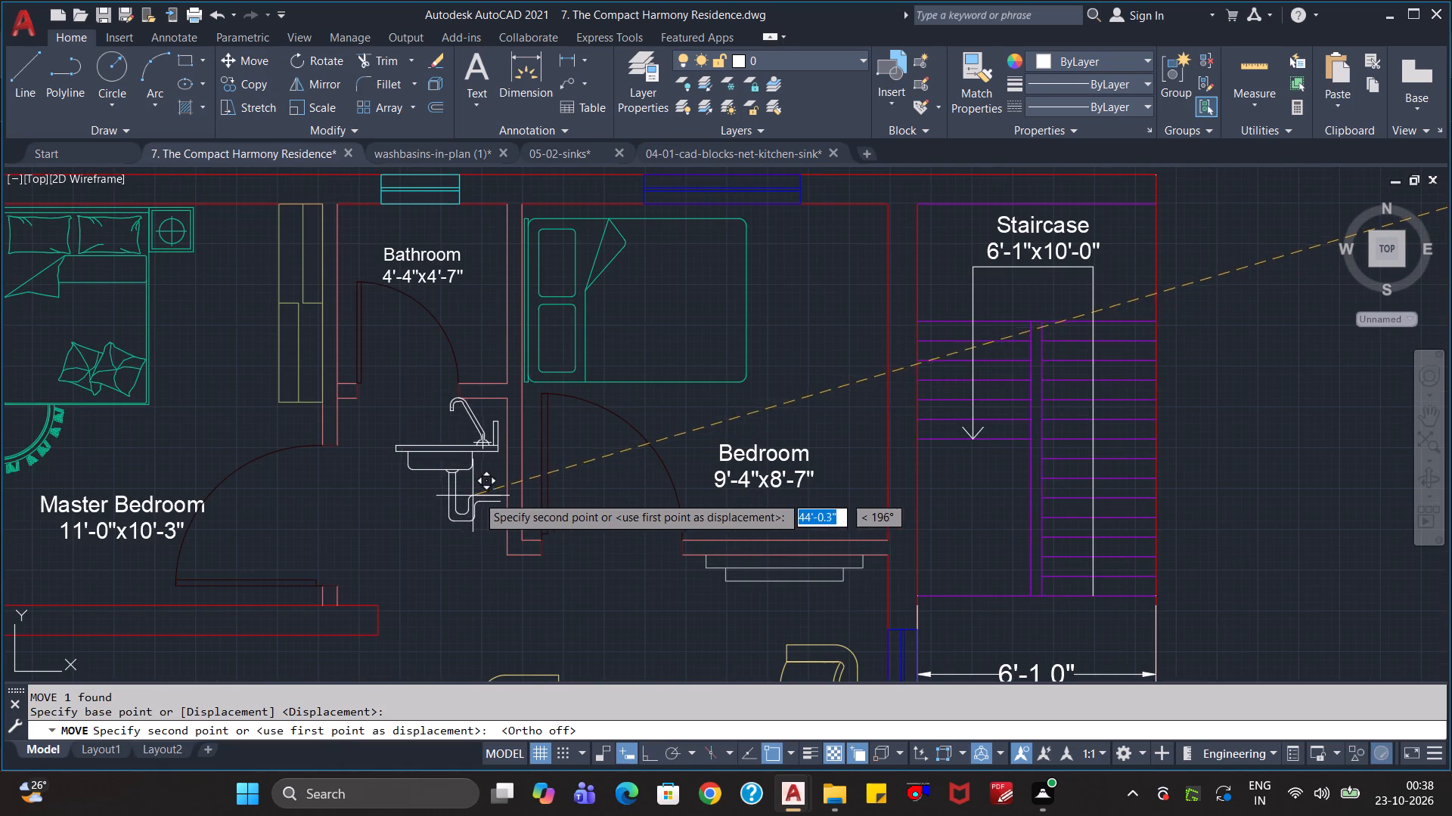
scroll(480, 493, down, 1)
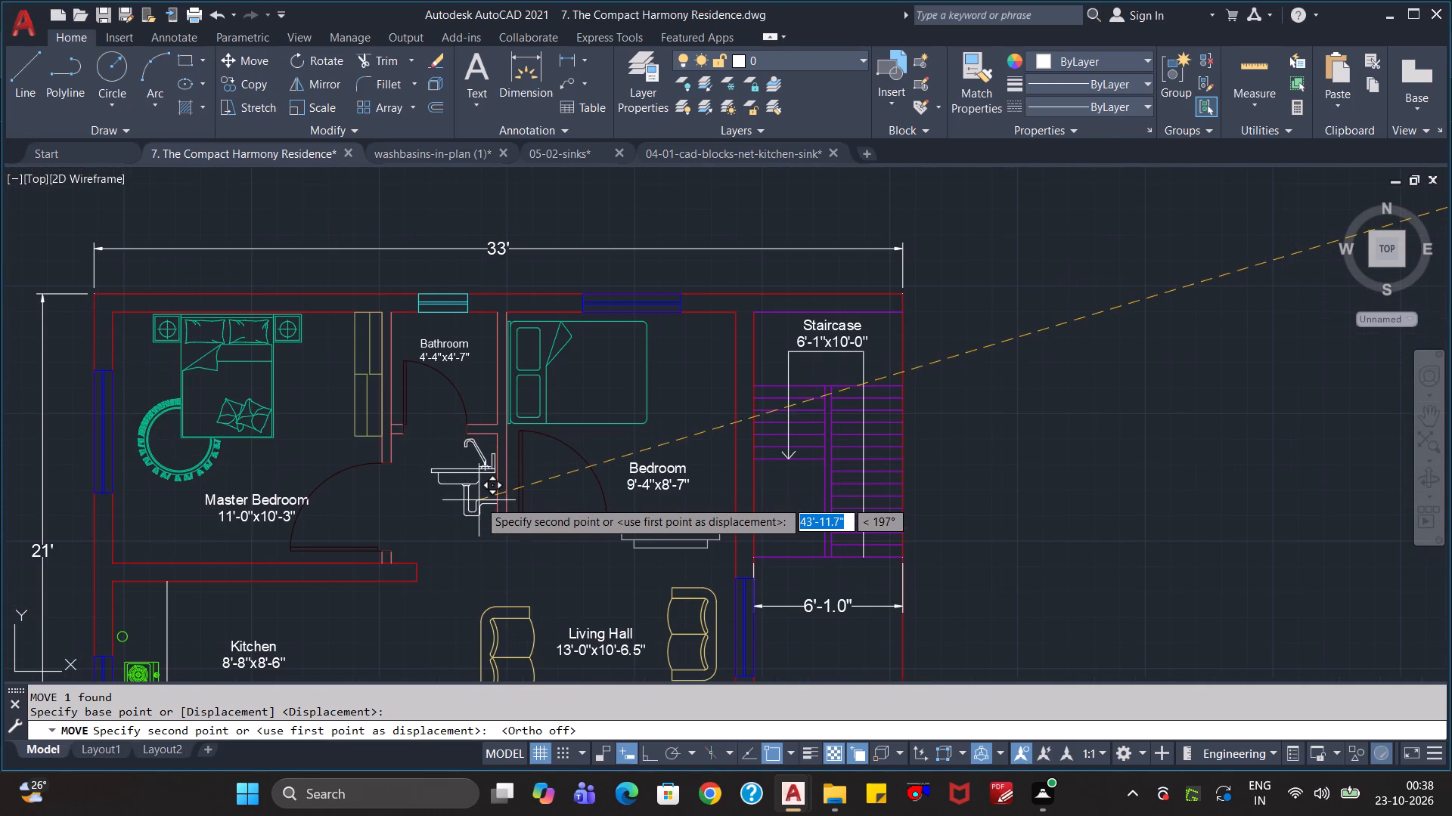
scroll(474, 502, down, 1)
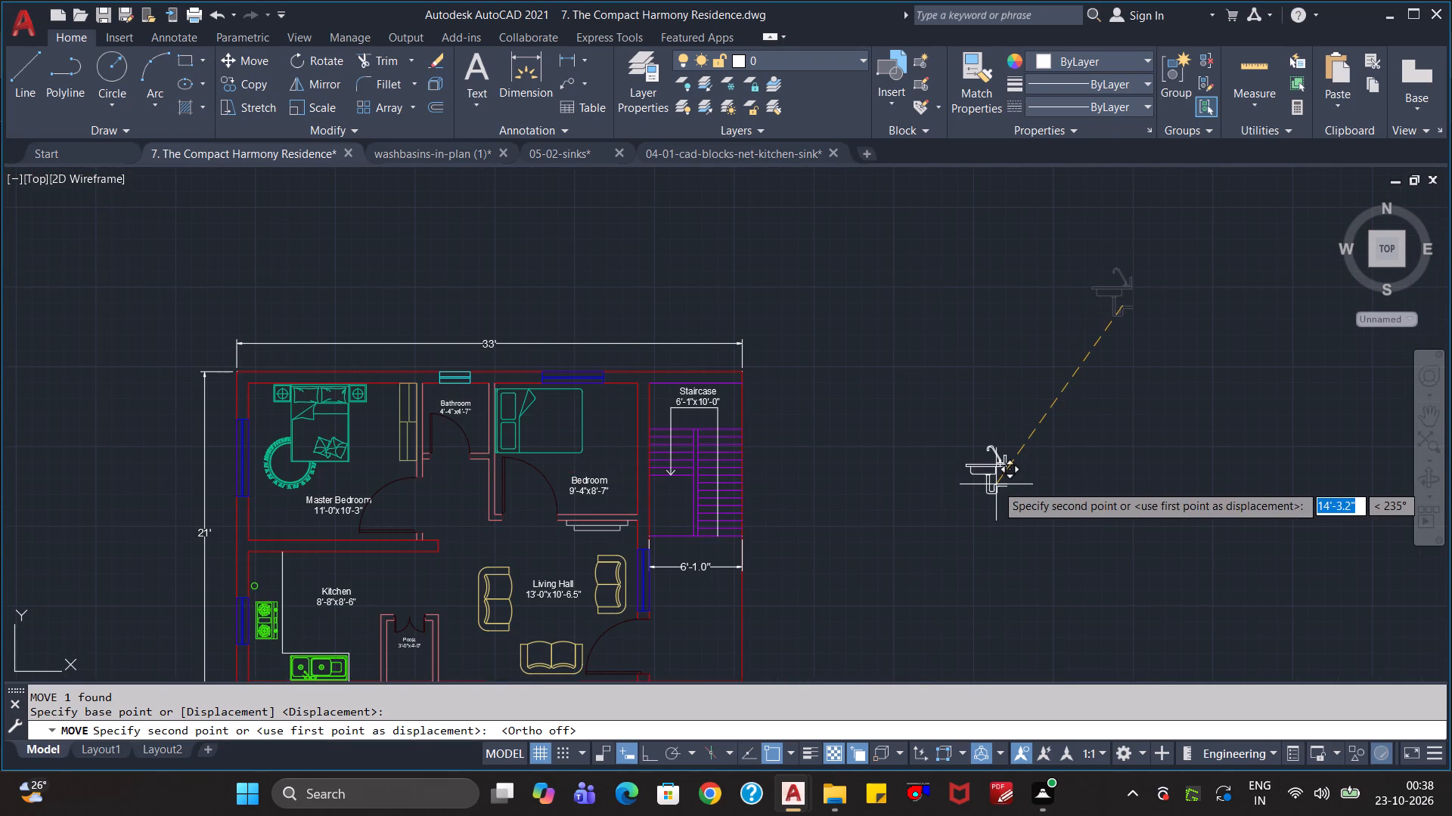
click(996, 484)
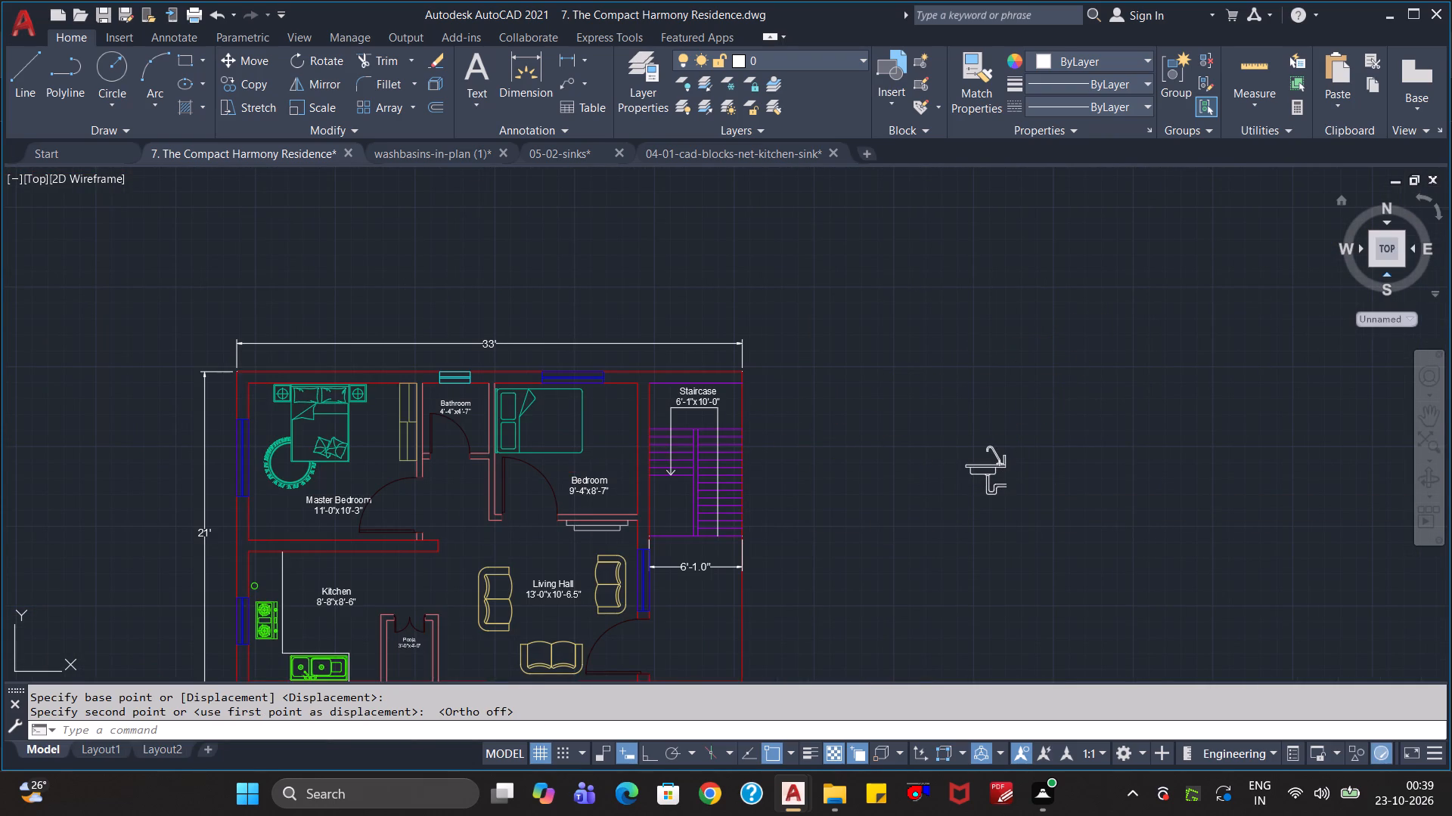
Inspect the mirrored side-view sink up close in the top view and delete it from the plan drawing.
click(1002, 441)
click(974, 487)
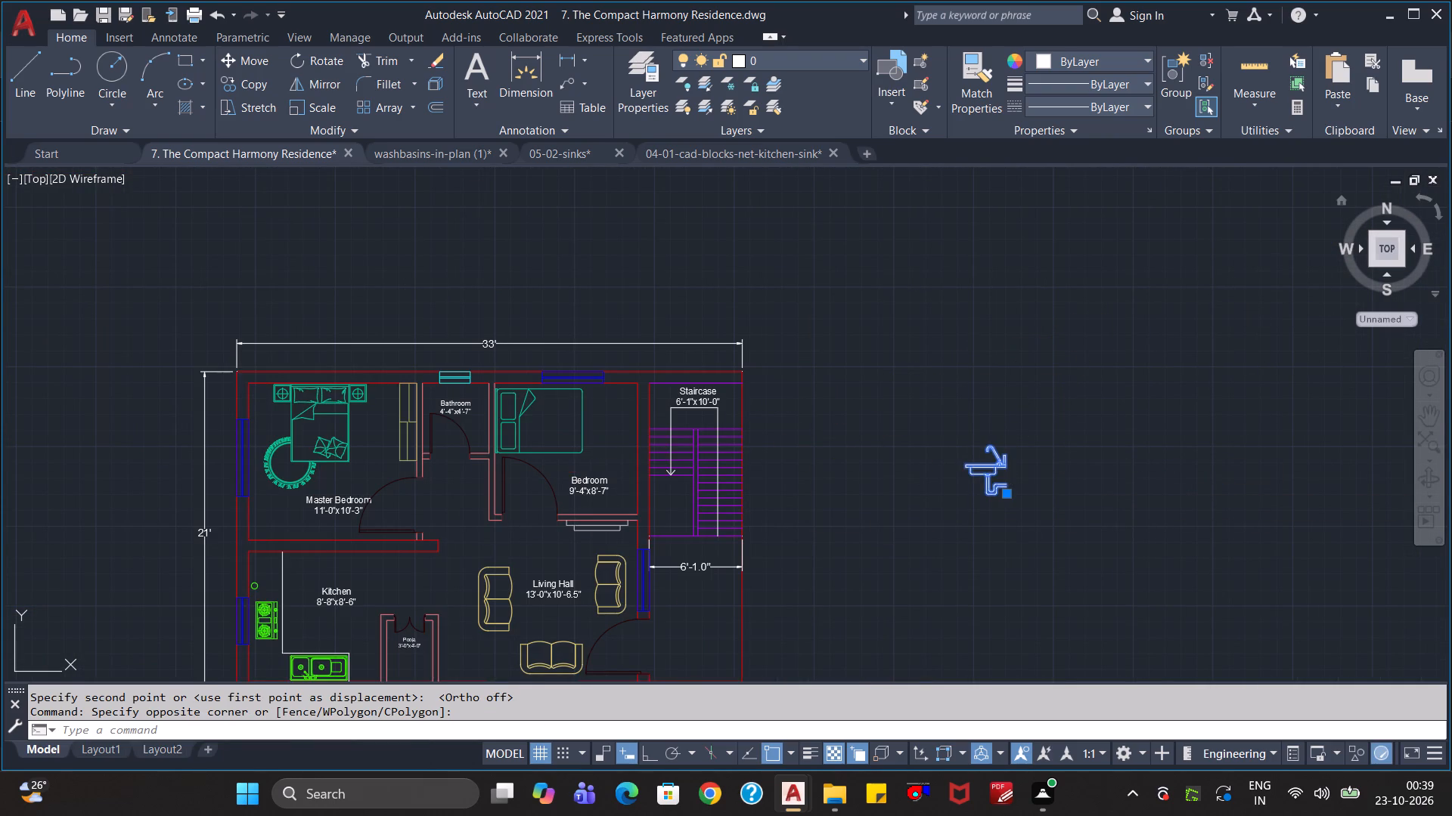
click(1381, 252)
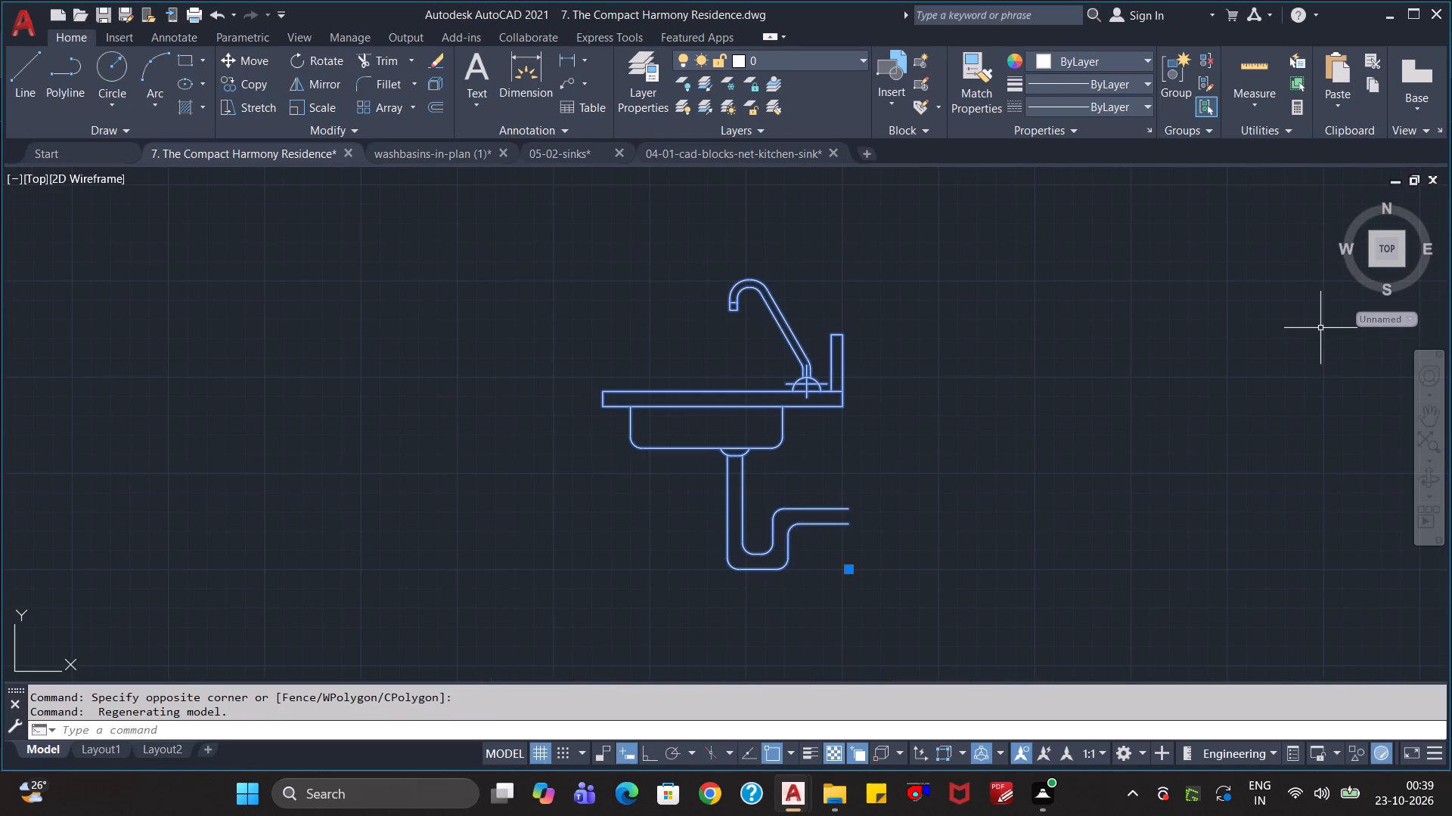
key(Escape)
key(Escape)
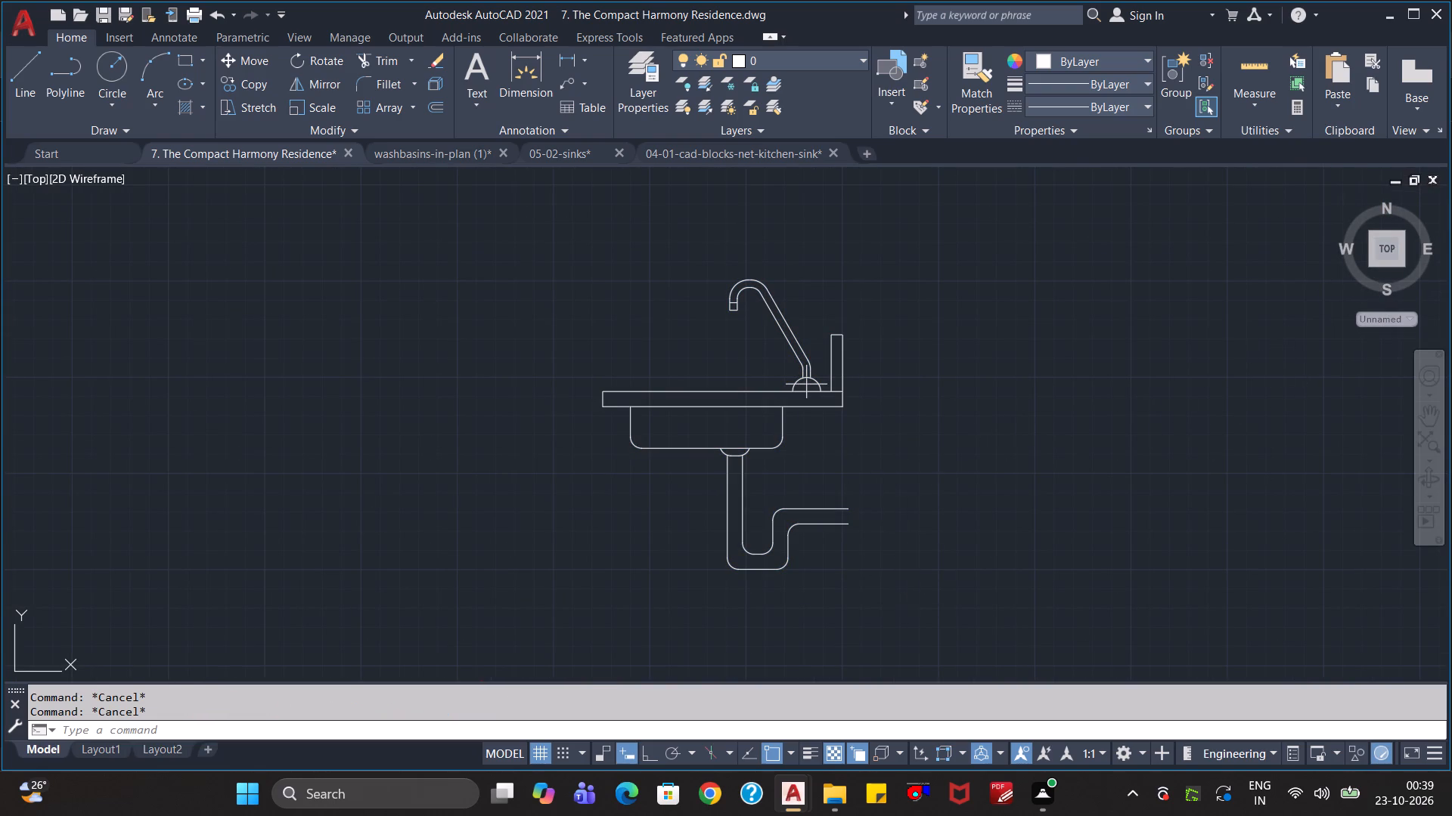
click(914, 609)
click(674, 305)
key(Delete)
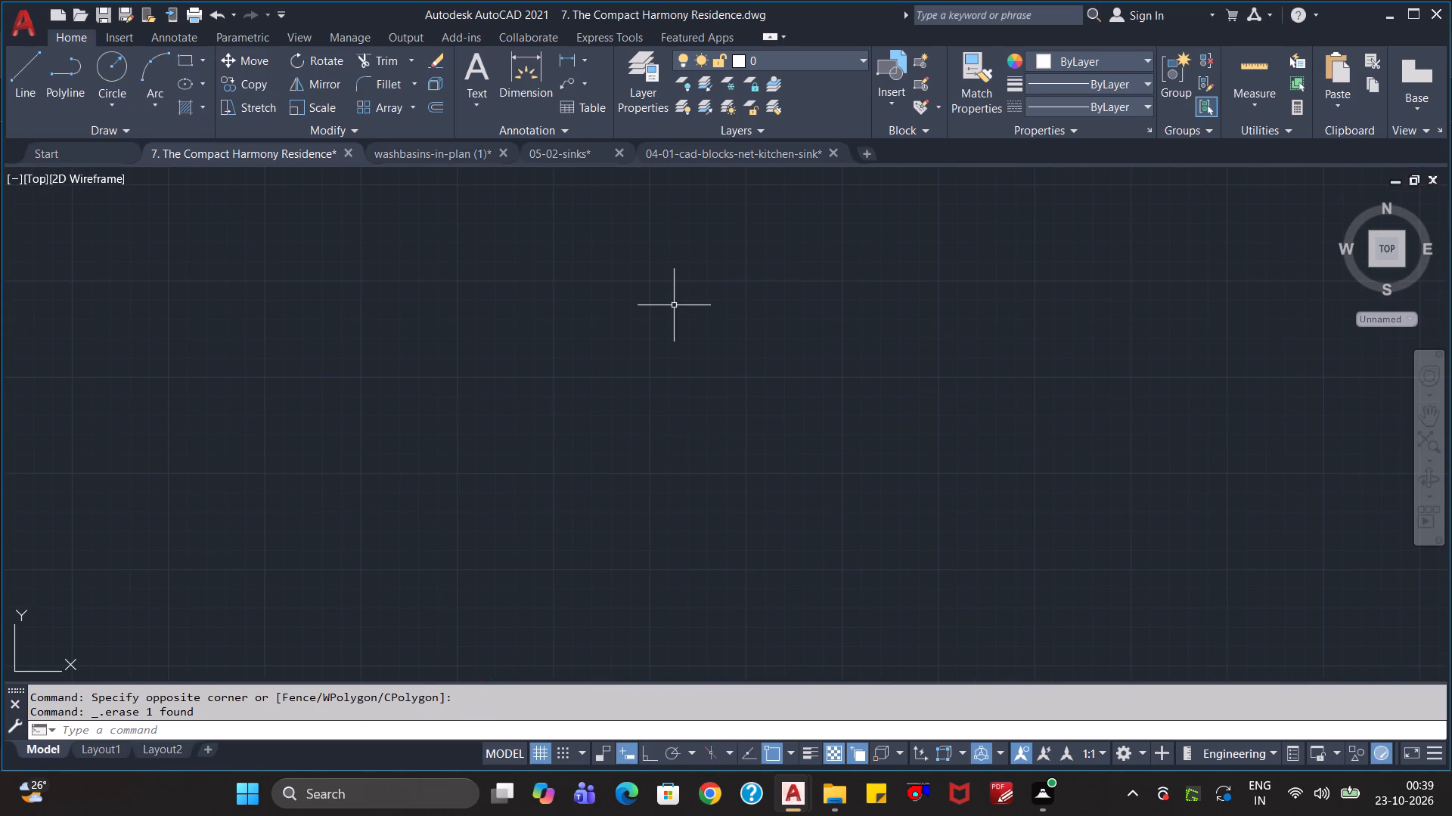
Copy the plain single-bowl sink beside the divided double sink in the kitchen-sink library drawing's first row.
middle_click(622, 373)
middle_click(622, 373)
click(785, 149)
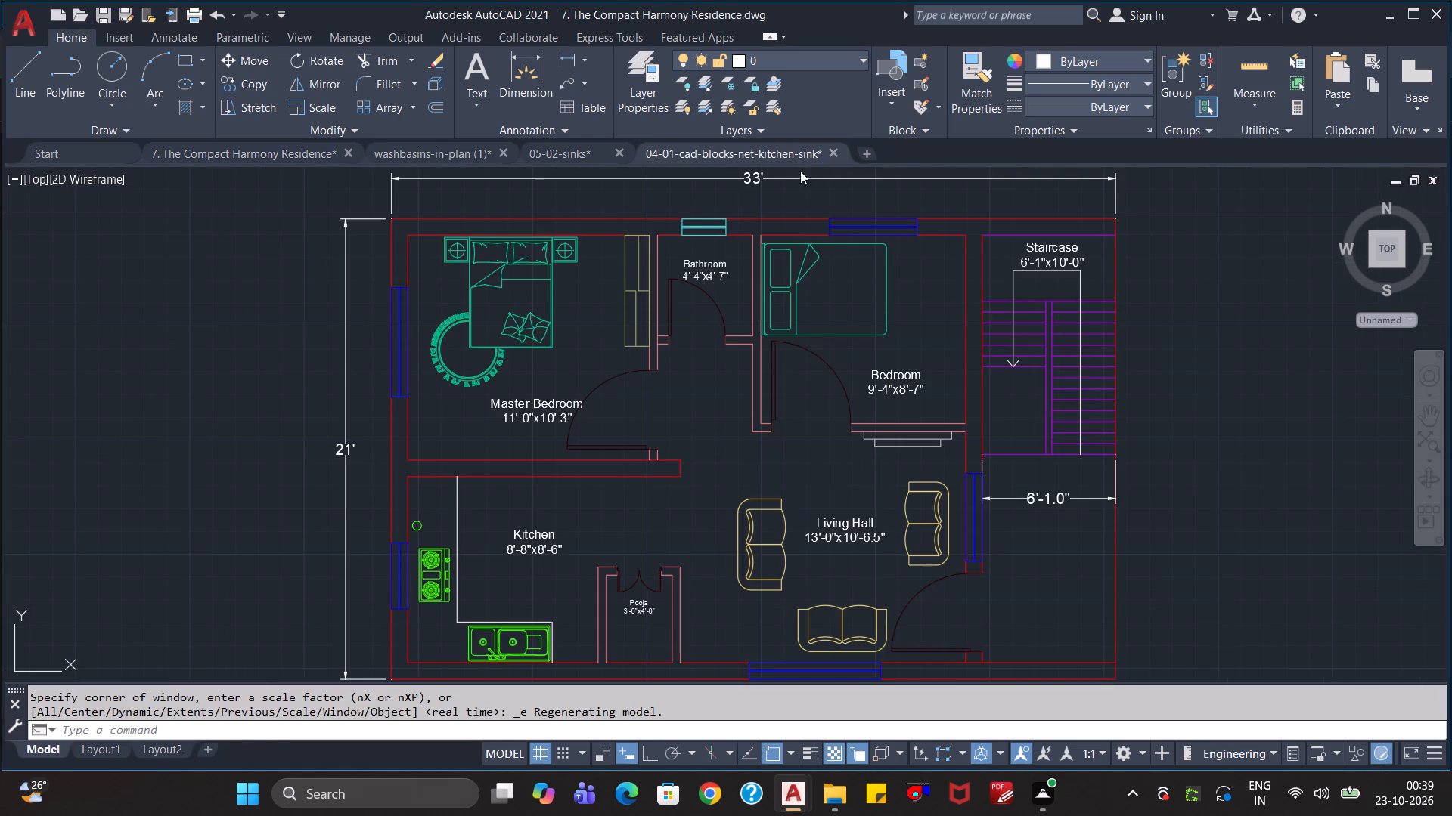
scroll(622, 536, up, 1)
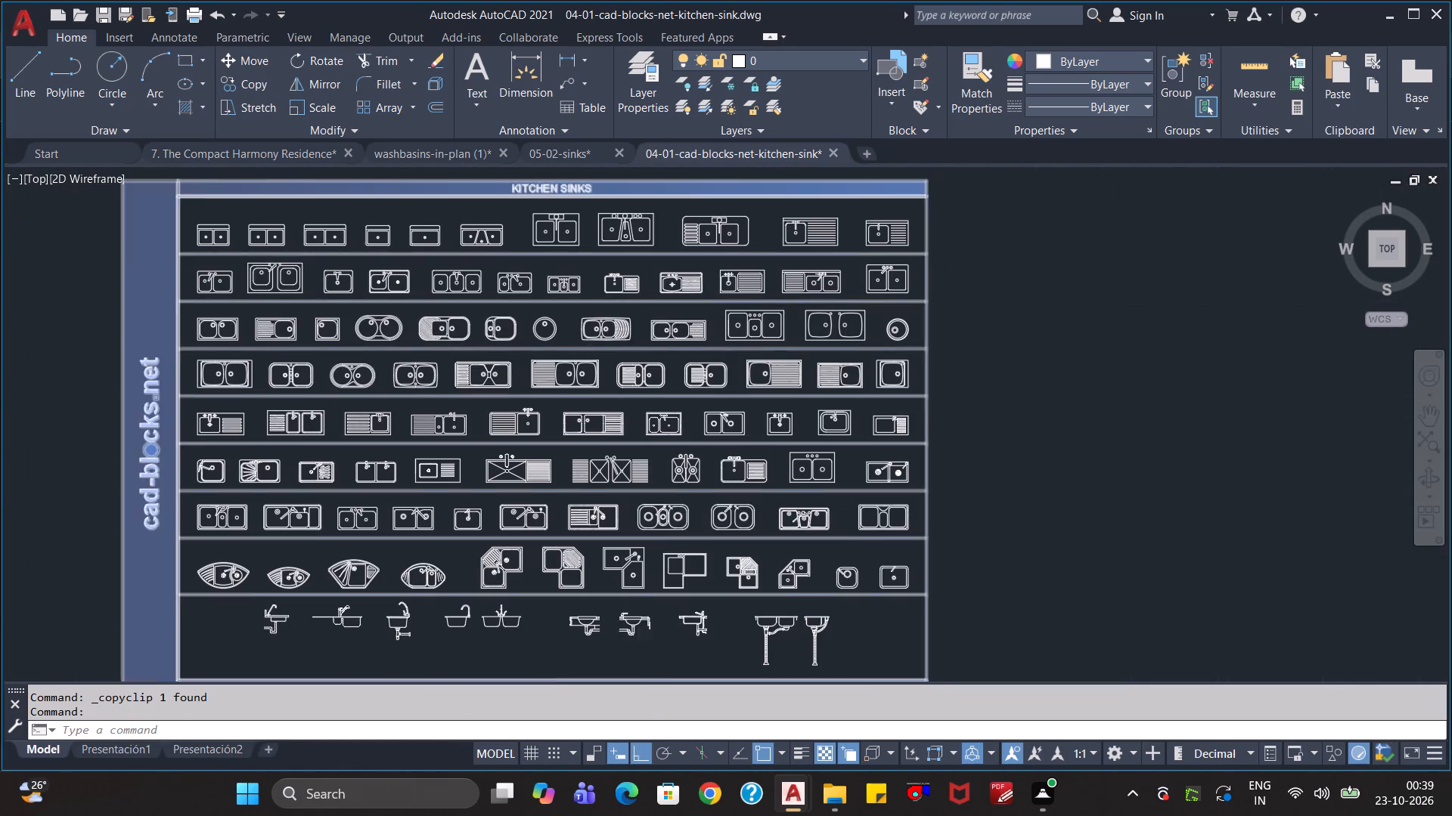
scroll(622, 536, up, 1)
scroll(636, 470, down, 1)
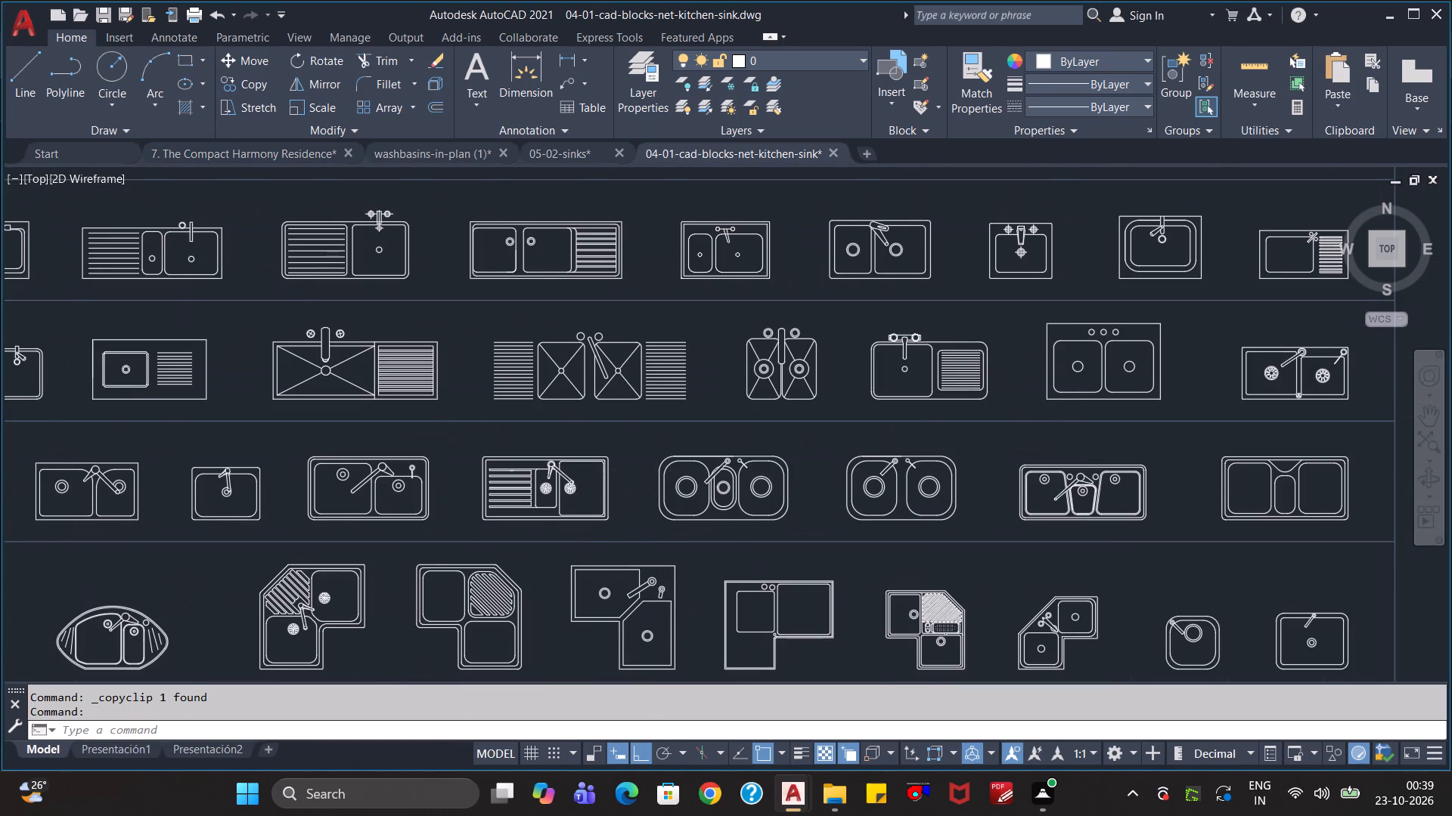
middle_drag(650, 324, 814, 558)
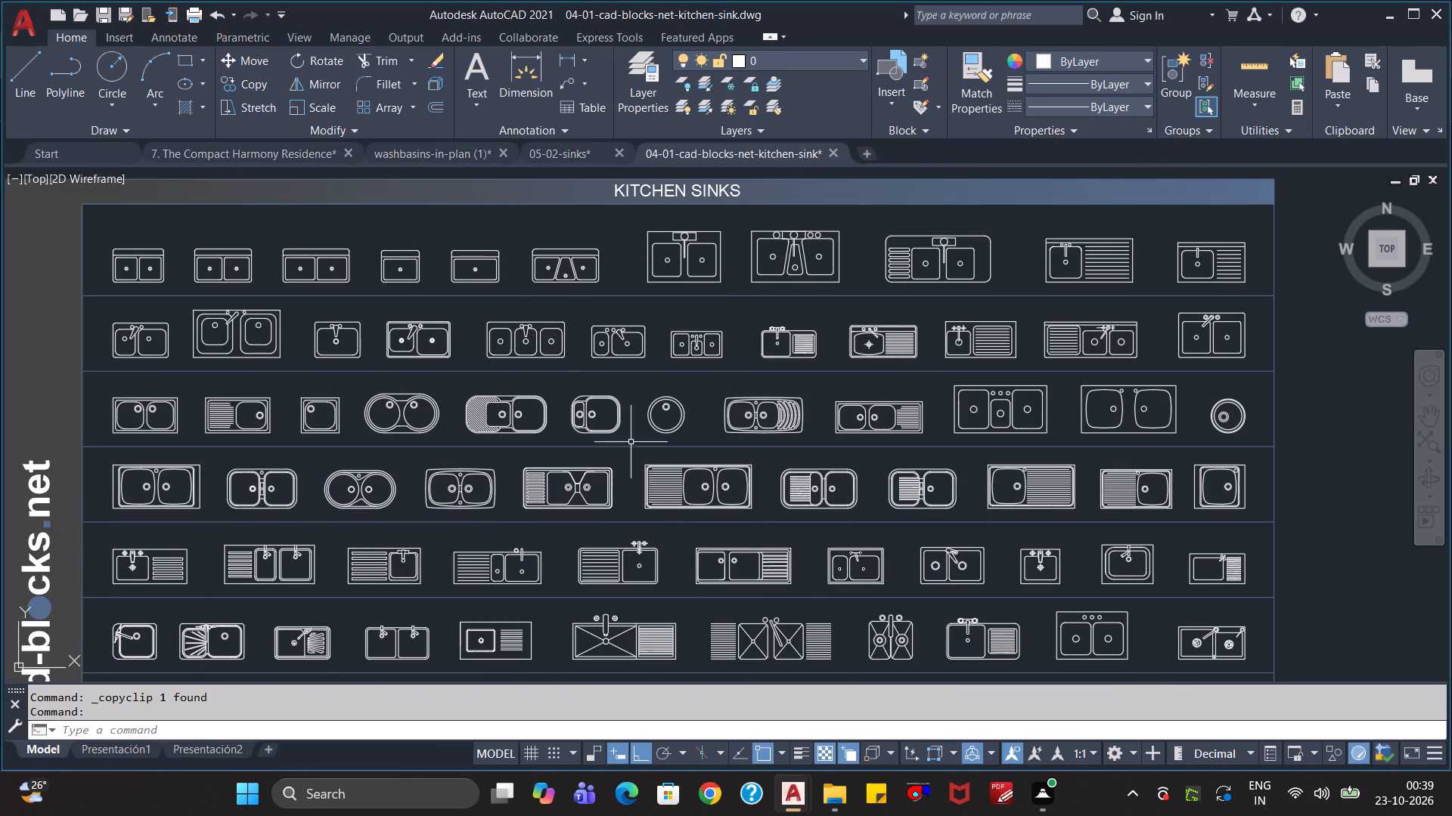
click(510, 241)
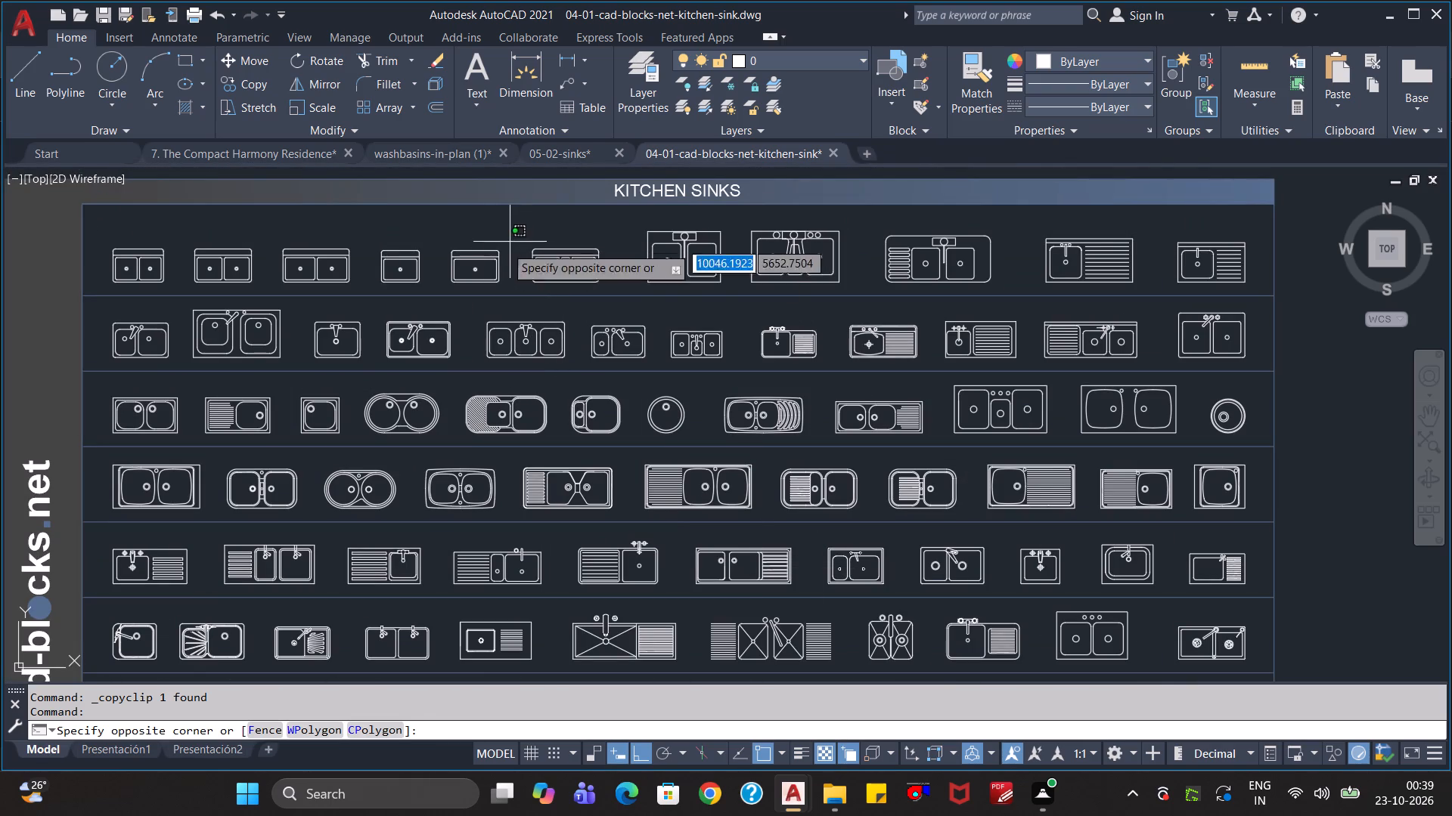
click(464, 288)
key(ctrl+c)
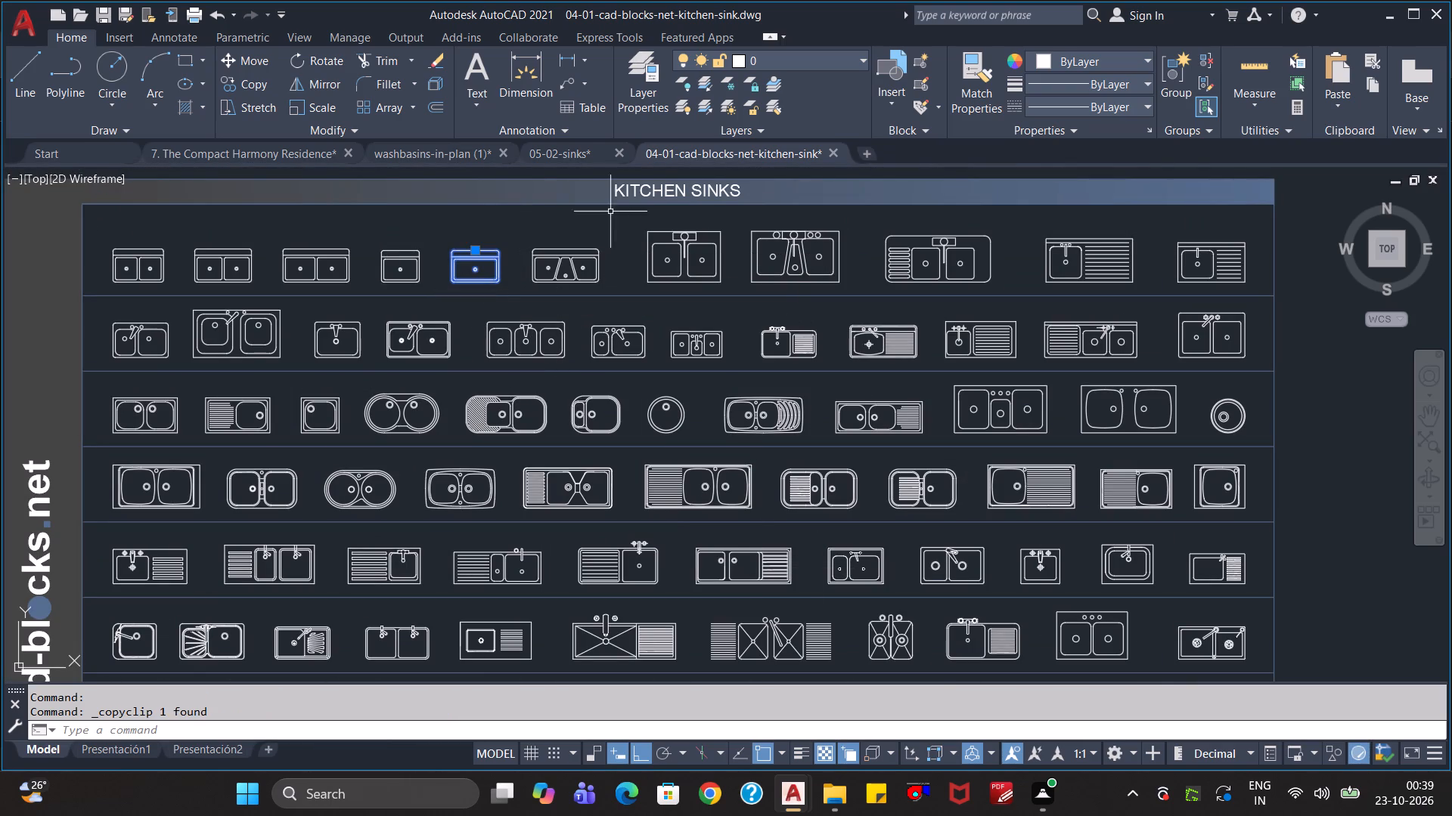
Close the kitchen-sink, 05-02-sinks and washbasins-in-plan library drawings without saving their changes.
click(832, 149)
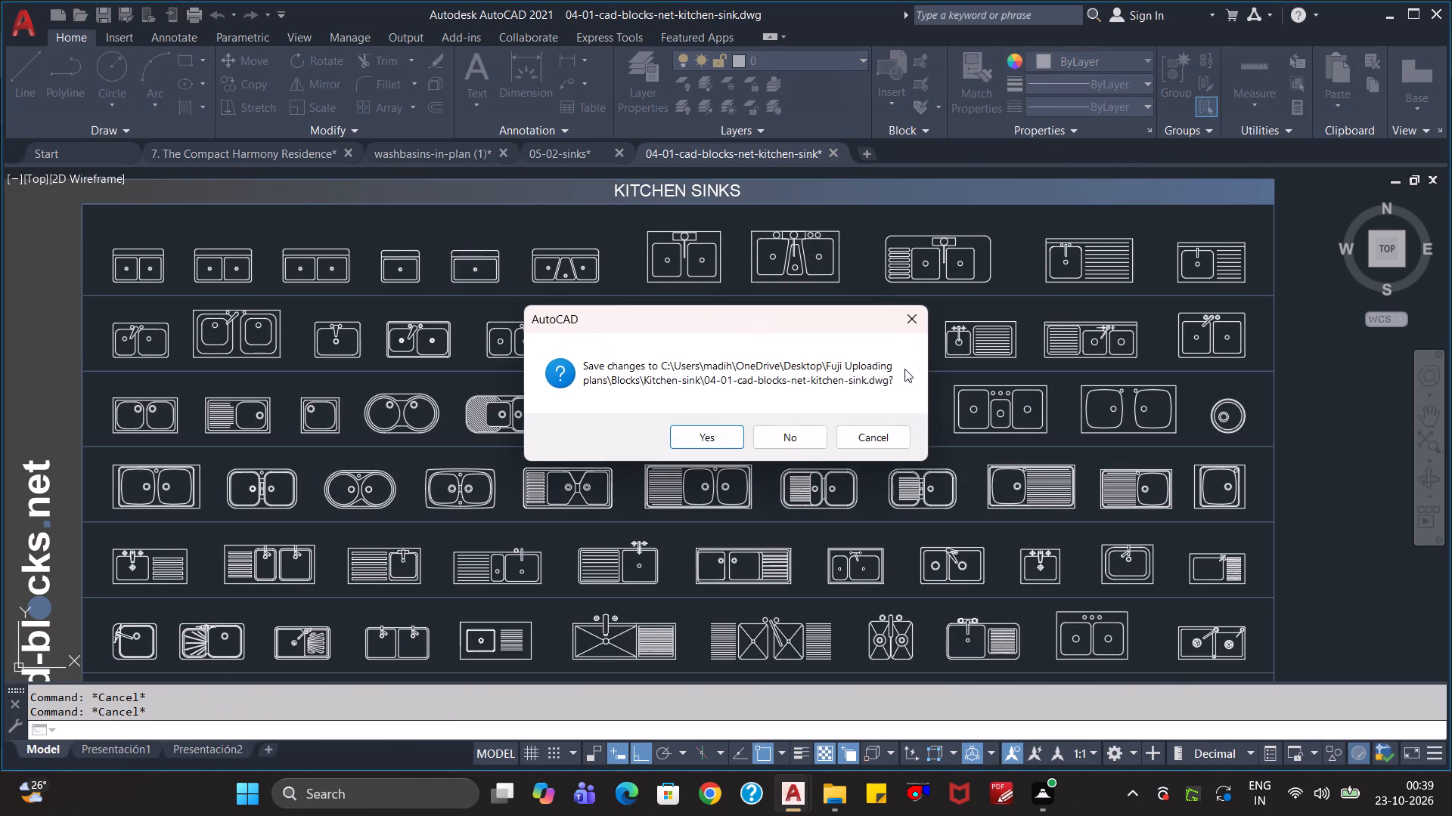
click(768, 445)
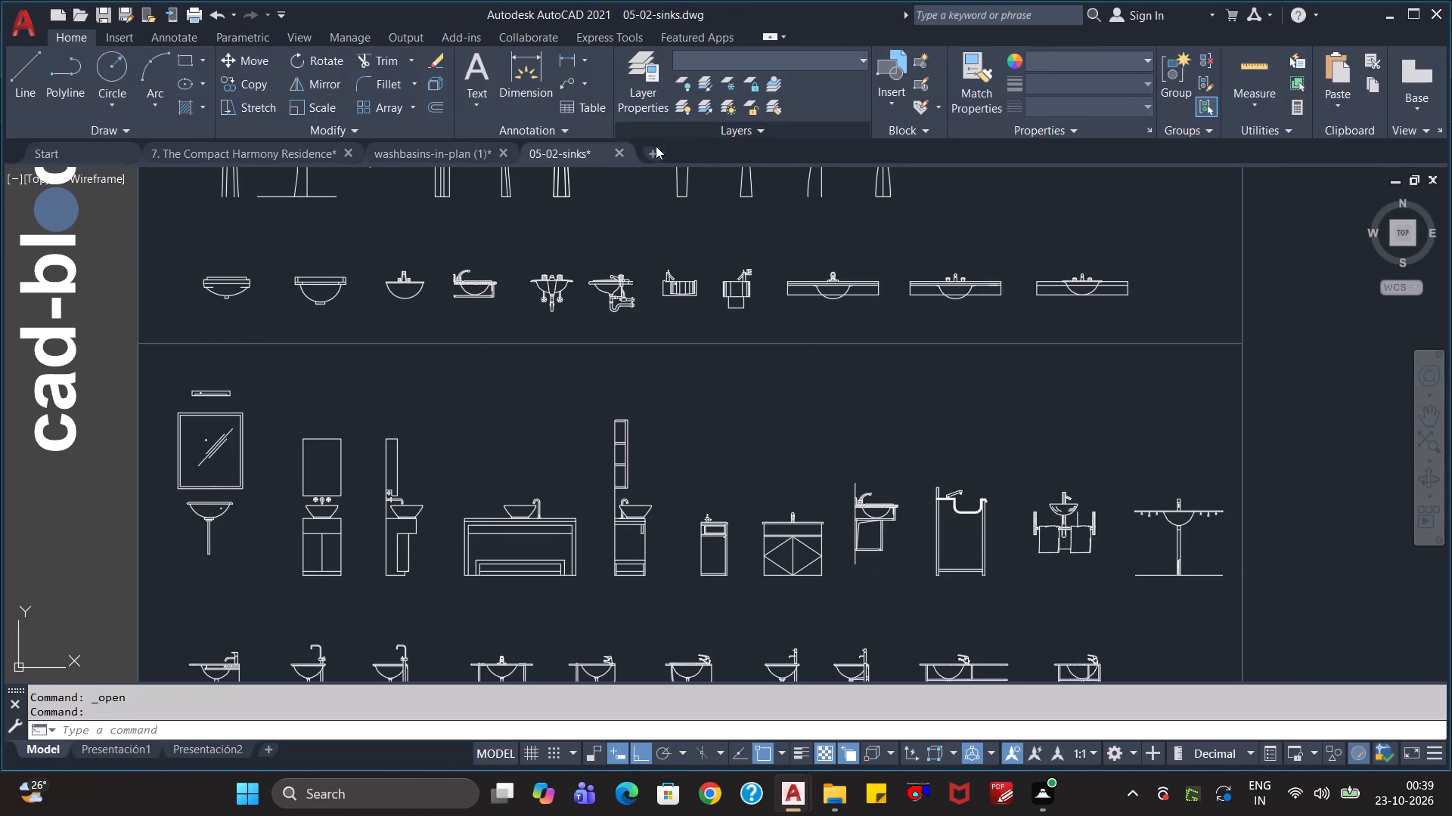
click(616, 150)
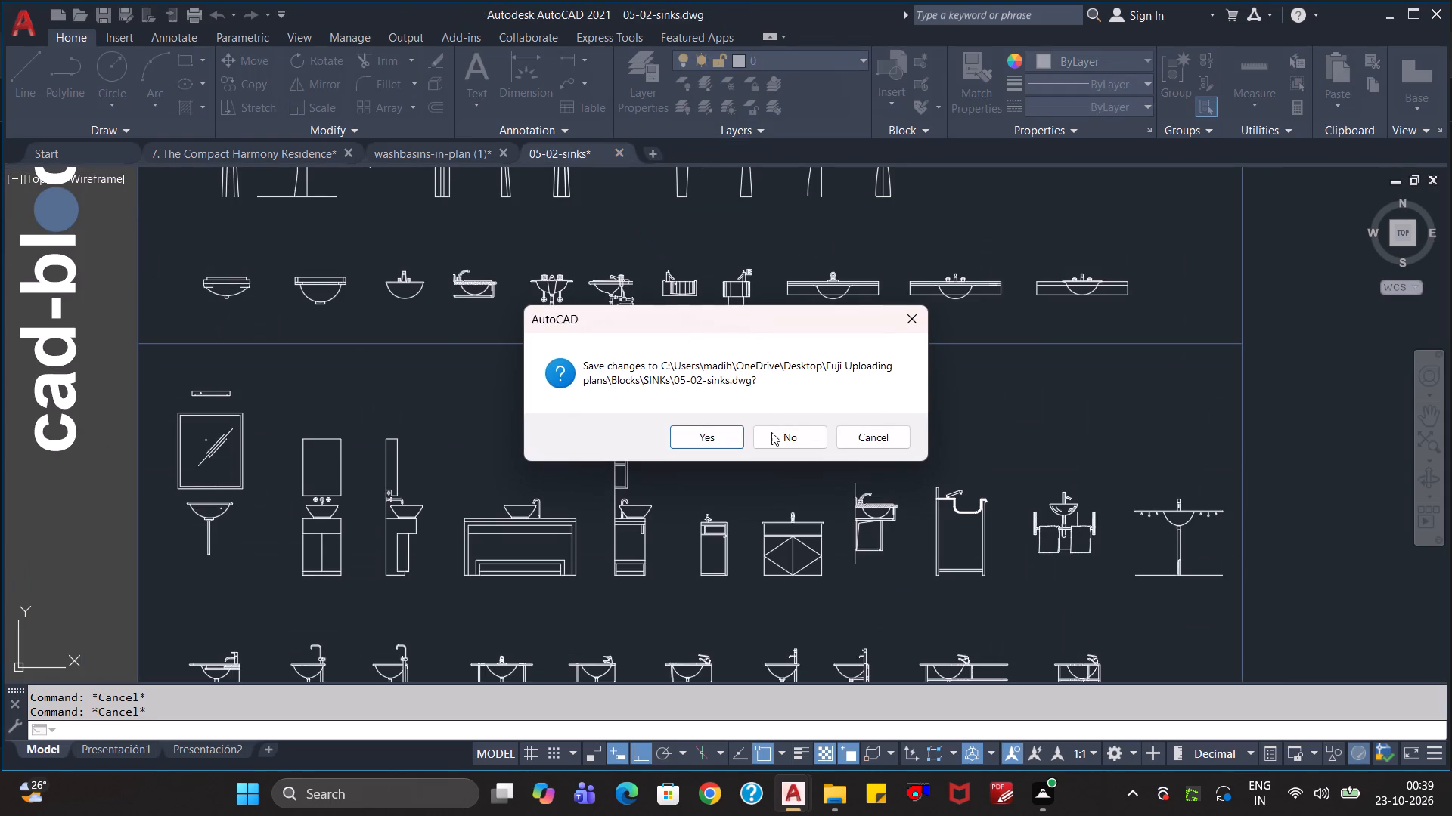
click(771, 433)
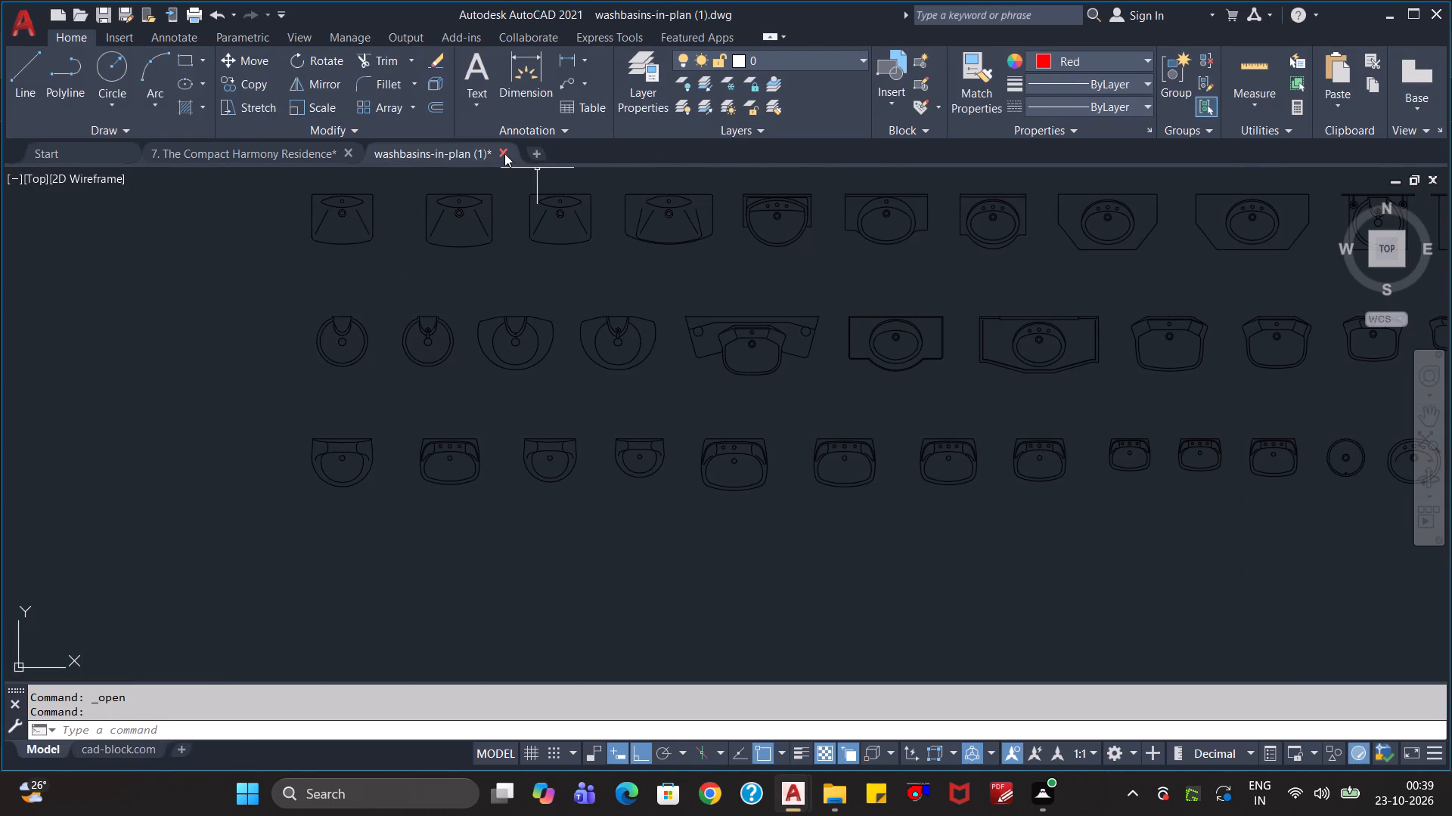
click(504, 153)
click(783, 432)
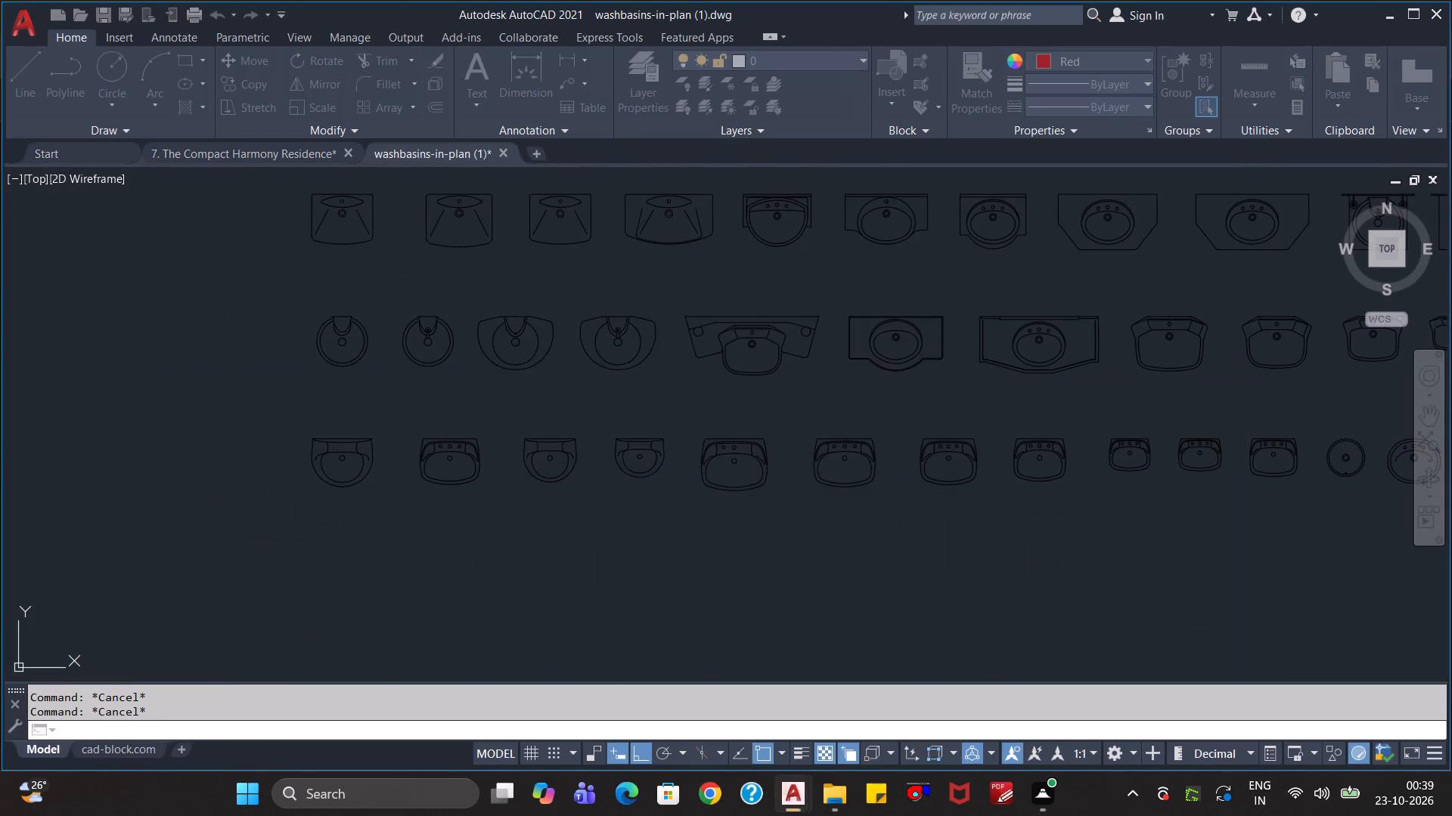
Paste the copied single-bowl sink into the empty space beside the plan's staircase side.
key(ctrl+v)
scroll(1140, 464, down, 3)
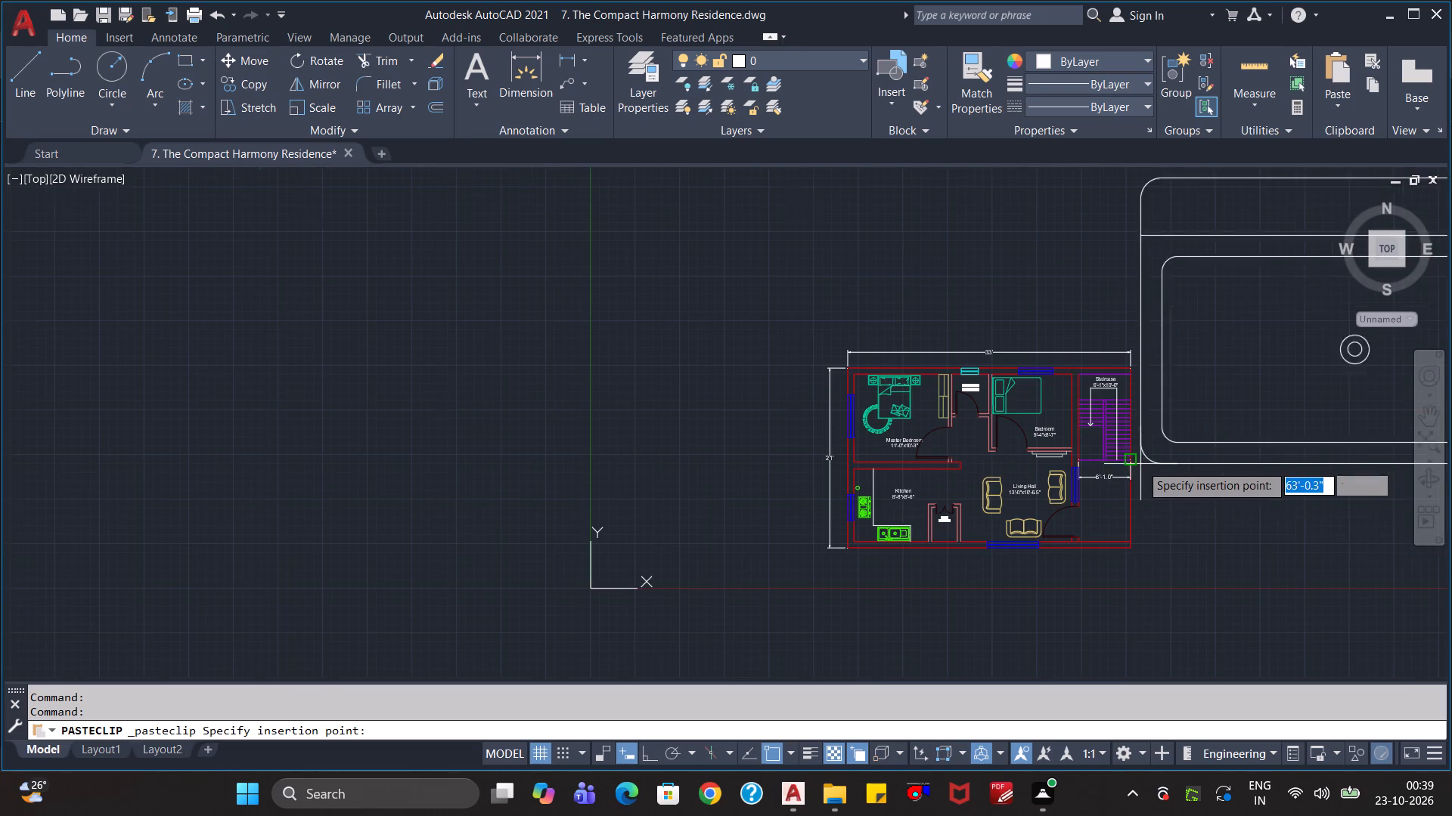
scroll(1208, 526, down, 2)
middle_drag(1218, 533, 800, 496)
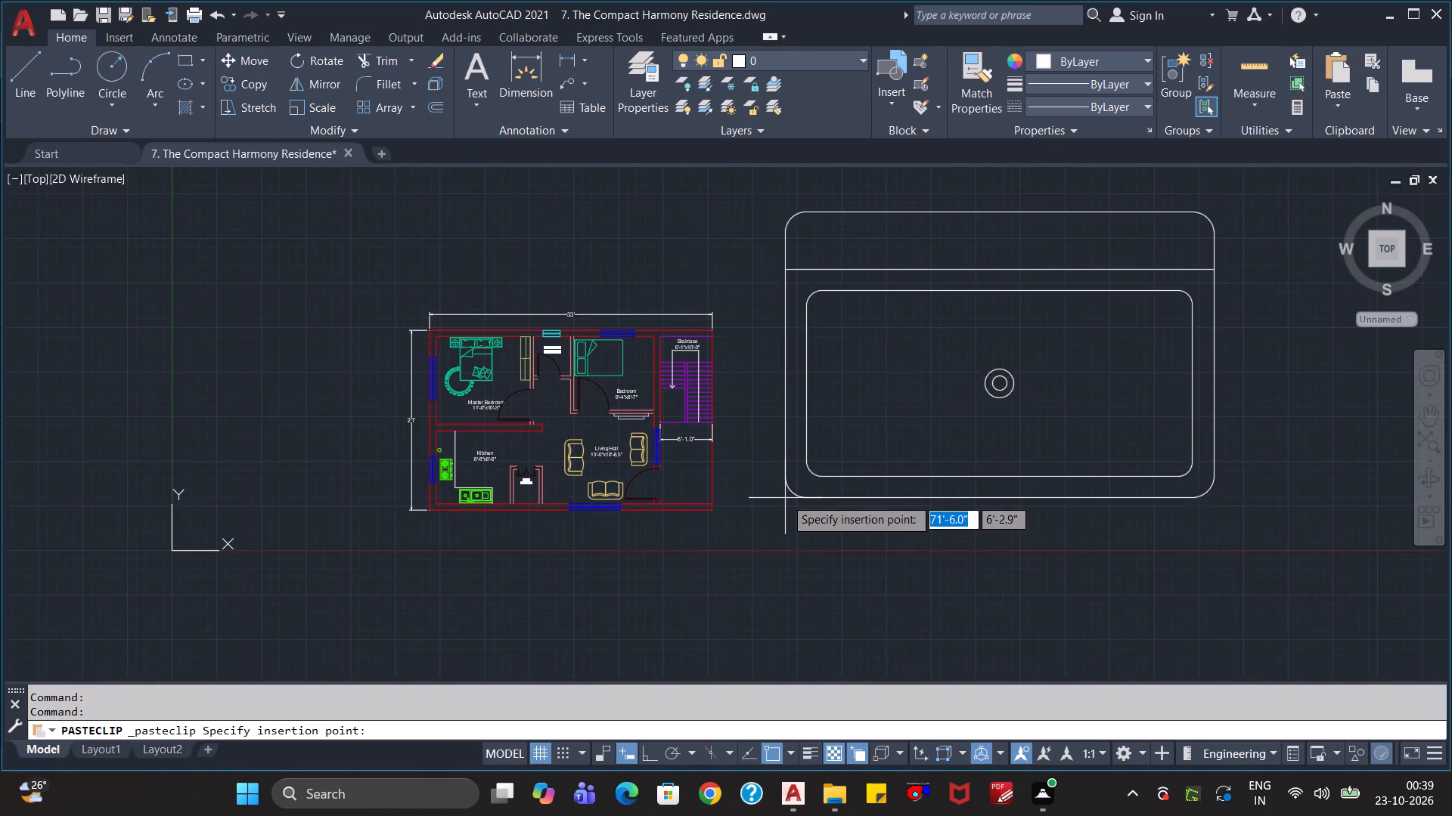
click(781, 539)
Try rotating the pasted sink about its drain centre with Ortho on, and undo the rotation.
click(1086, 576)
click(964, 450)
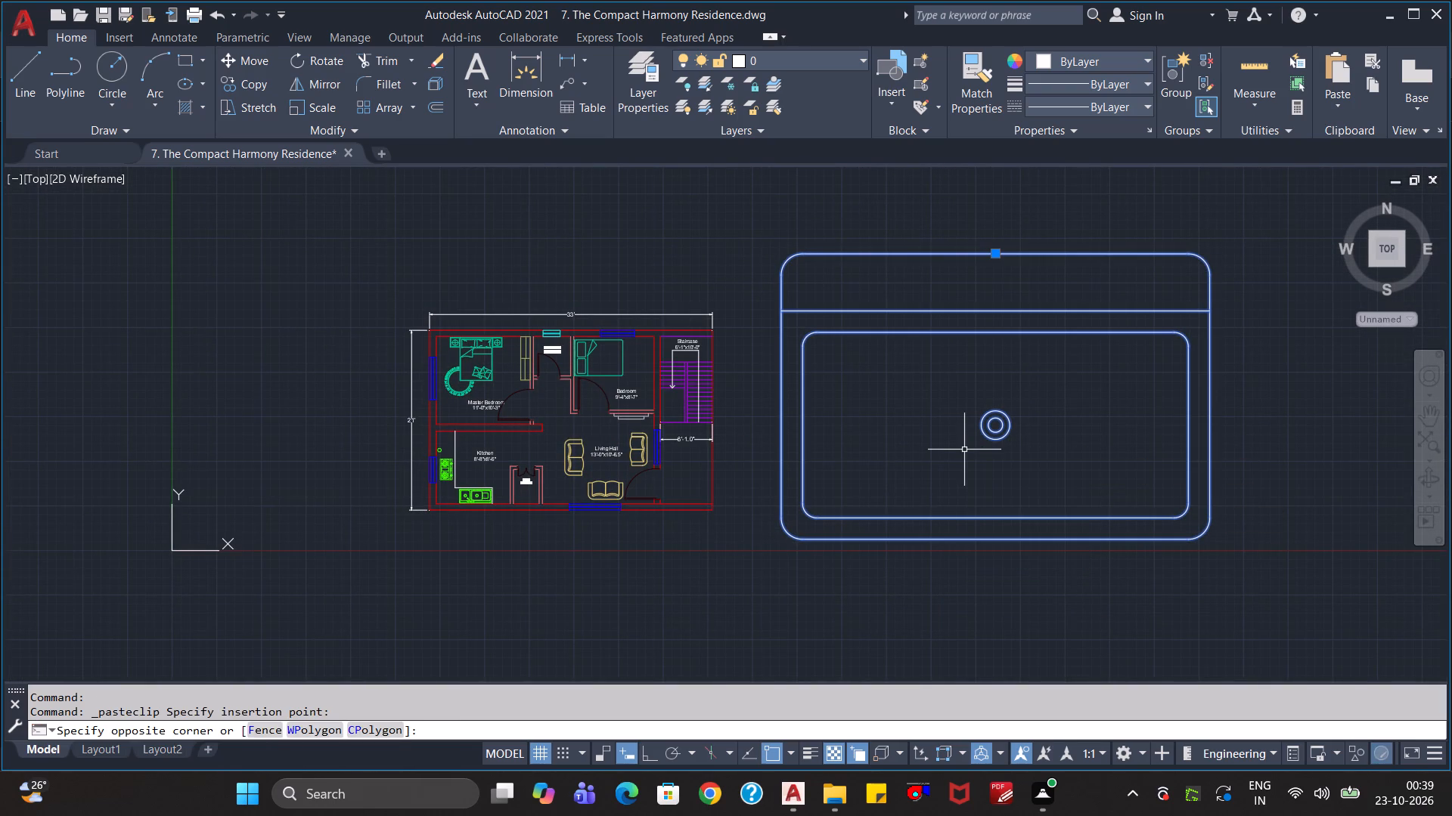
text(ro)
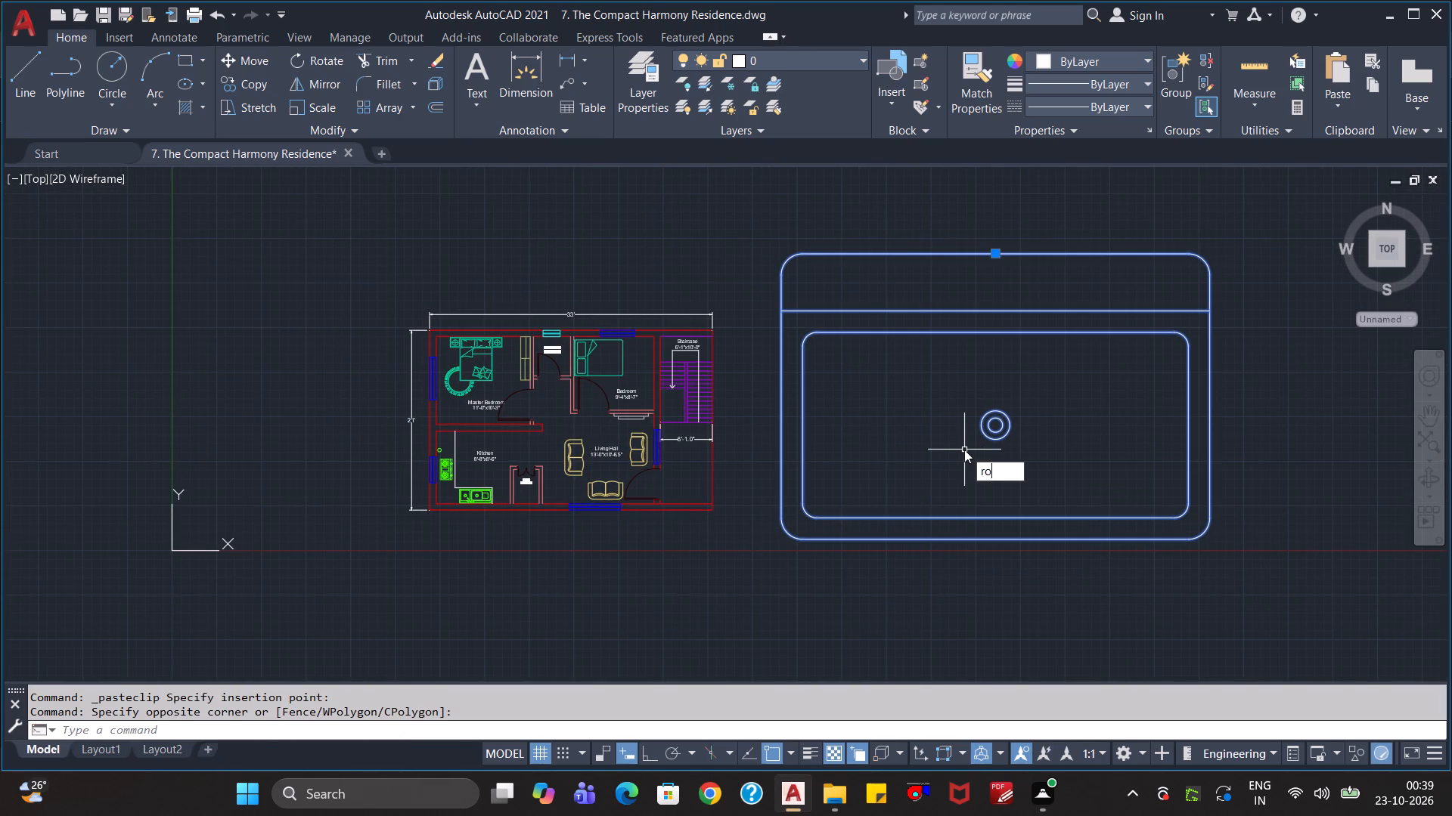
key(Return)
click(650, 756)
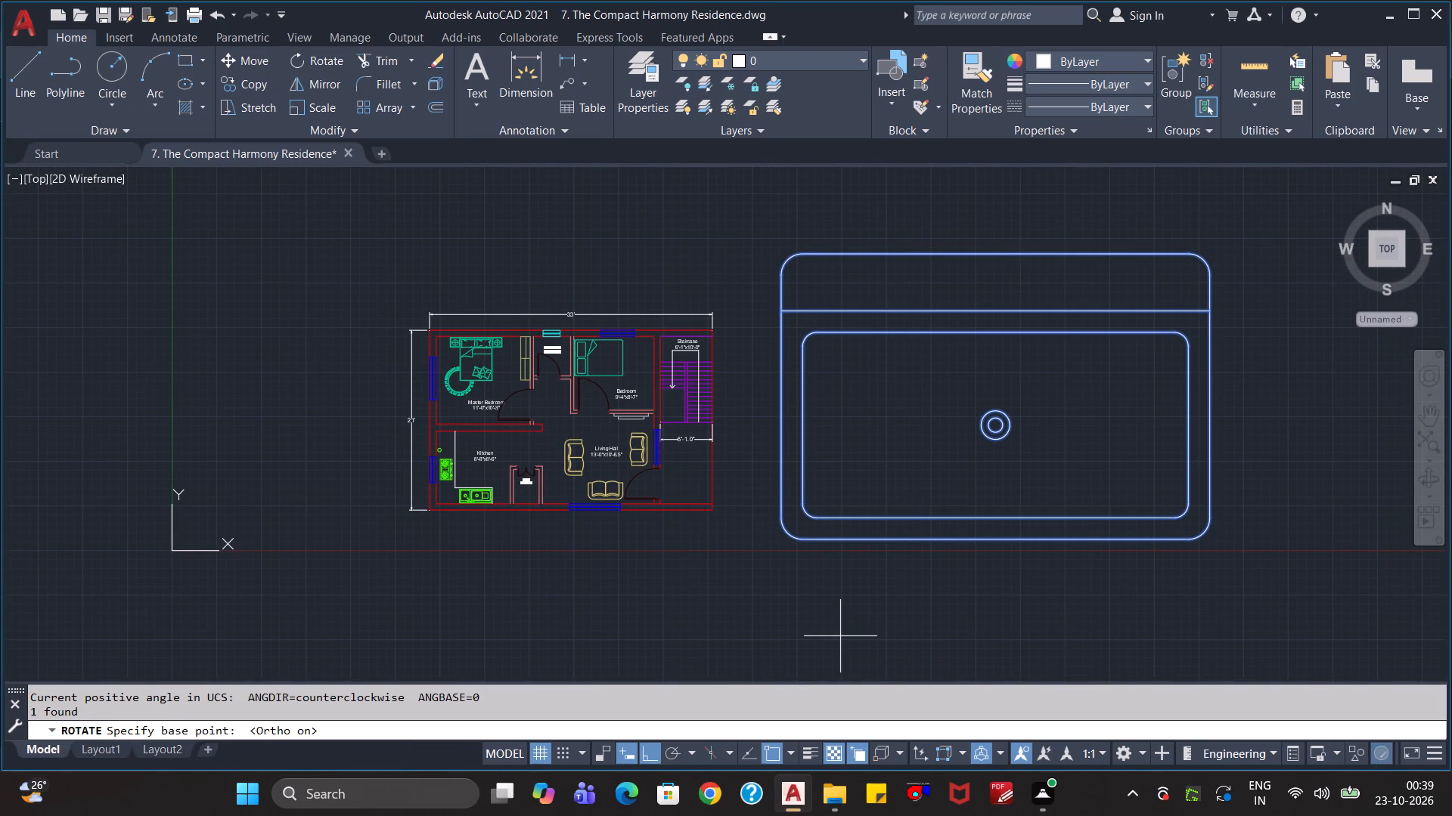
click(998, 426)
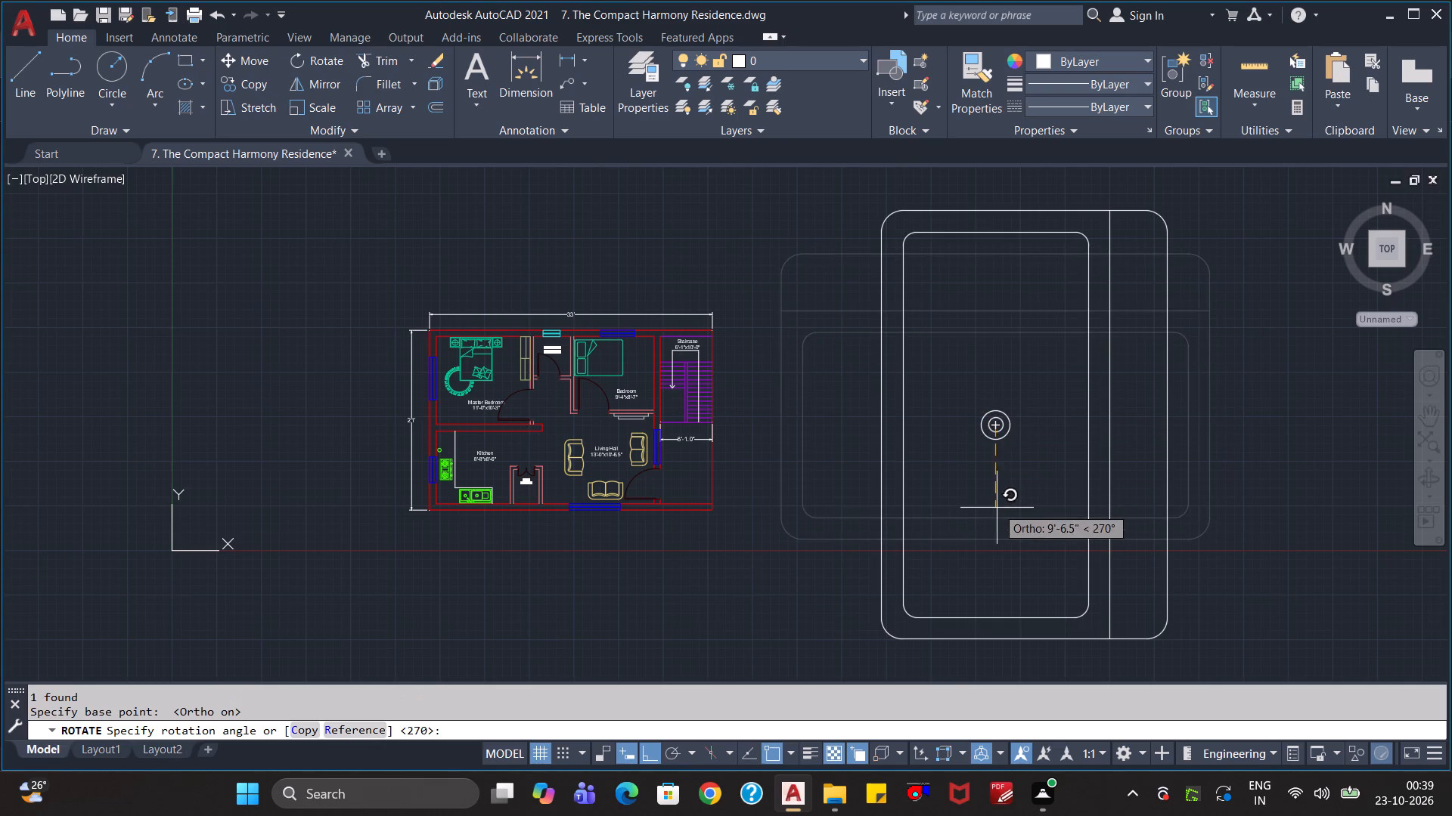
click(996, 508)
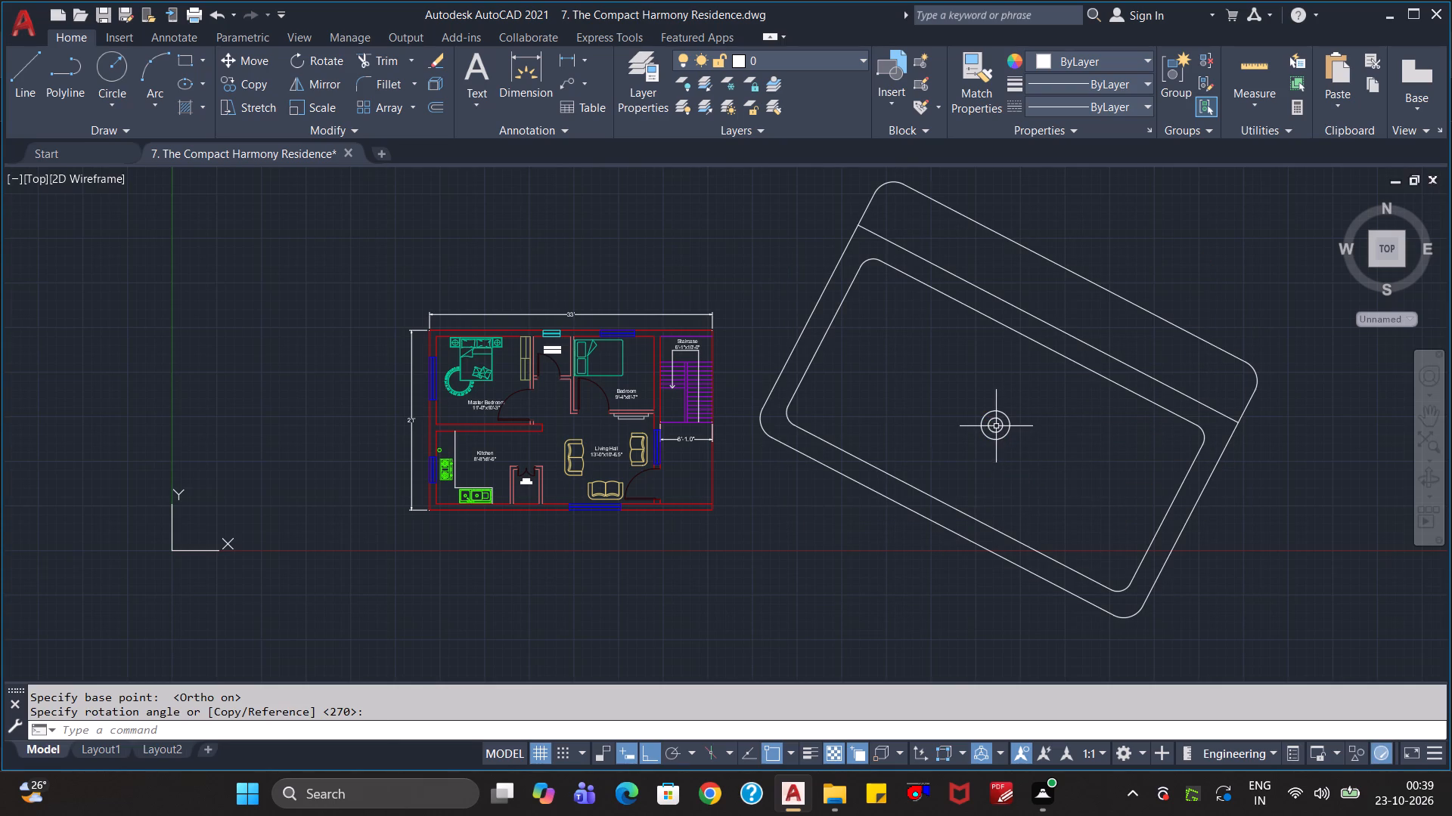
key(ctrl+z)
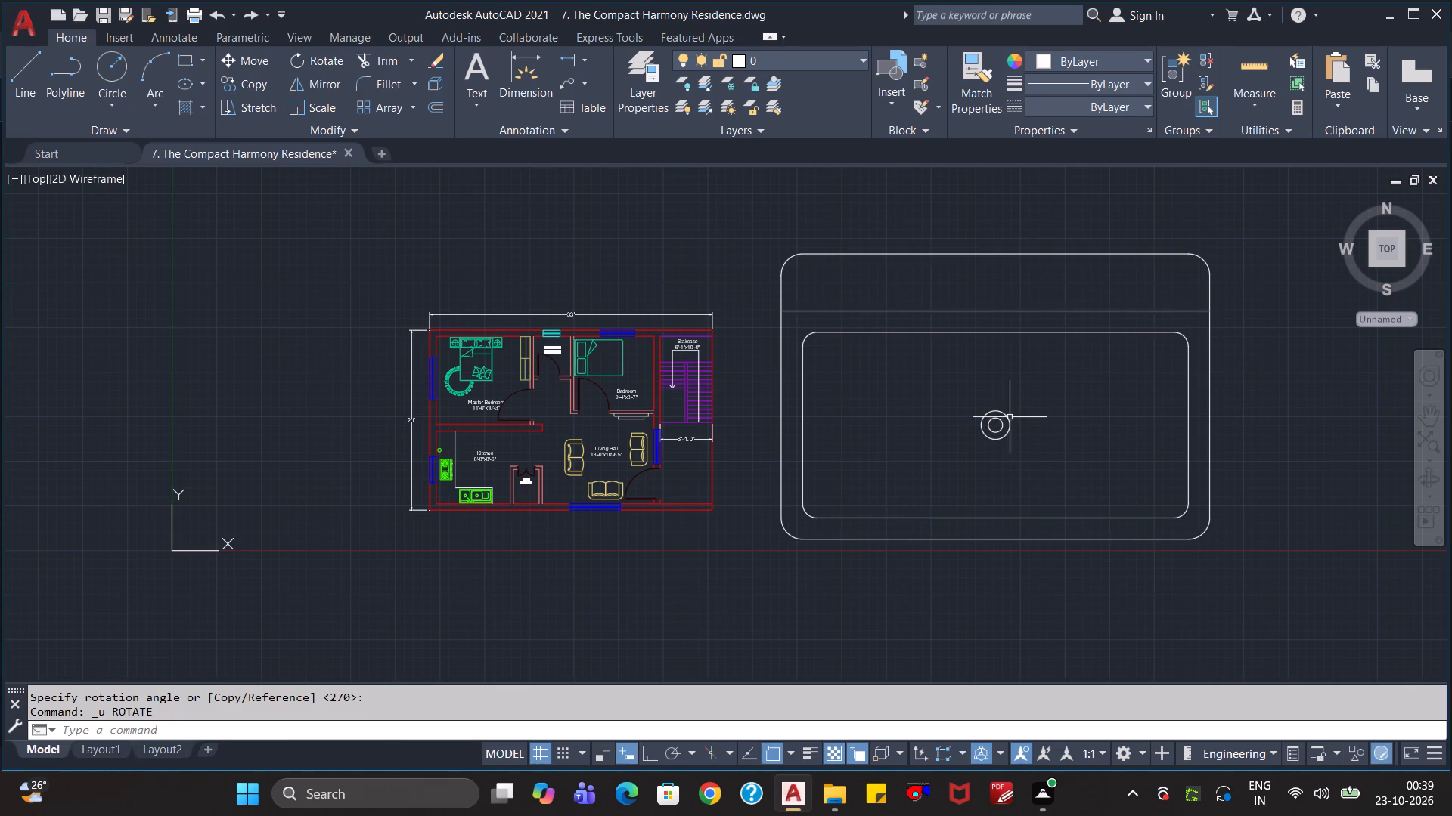
Rotate the sink 270° about its drain centre using Ortho, so its back ledge faces the east side.
click(1001, 416)
text(ro)
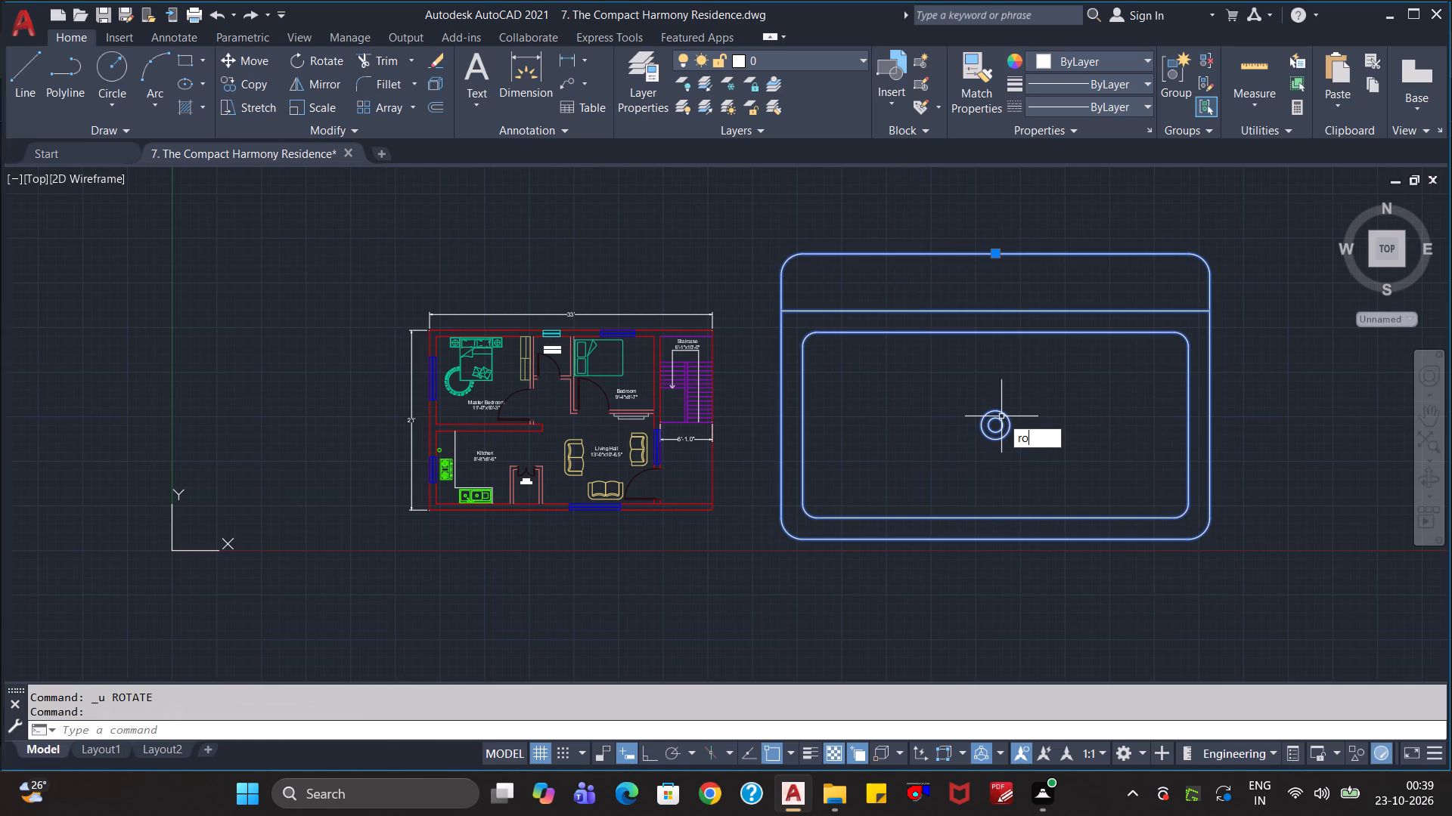
key(Return)
click(1000, 421)
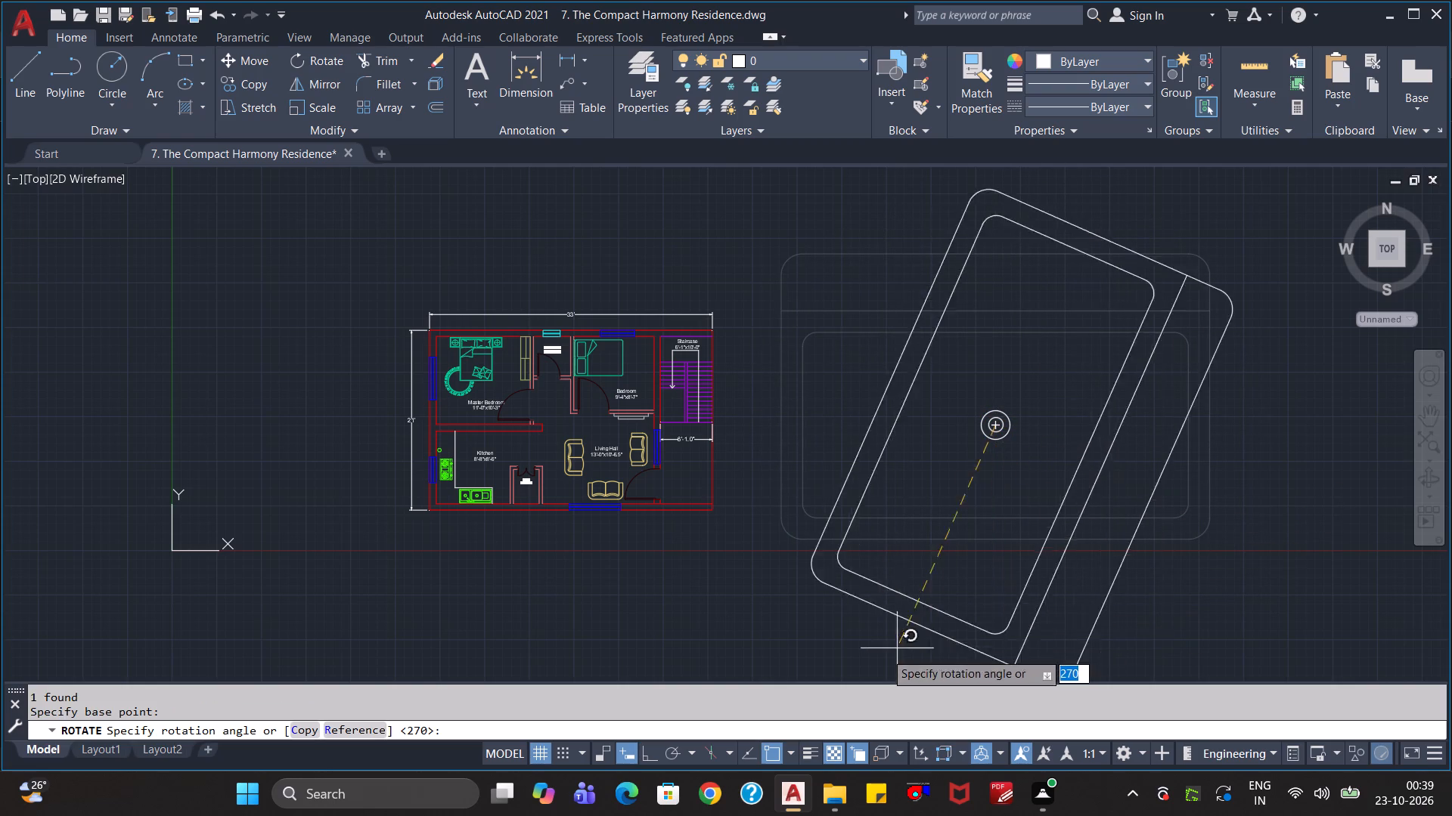
click(652, 755)
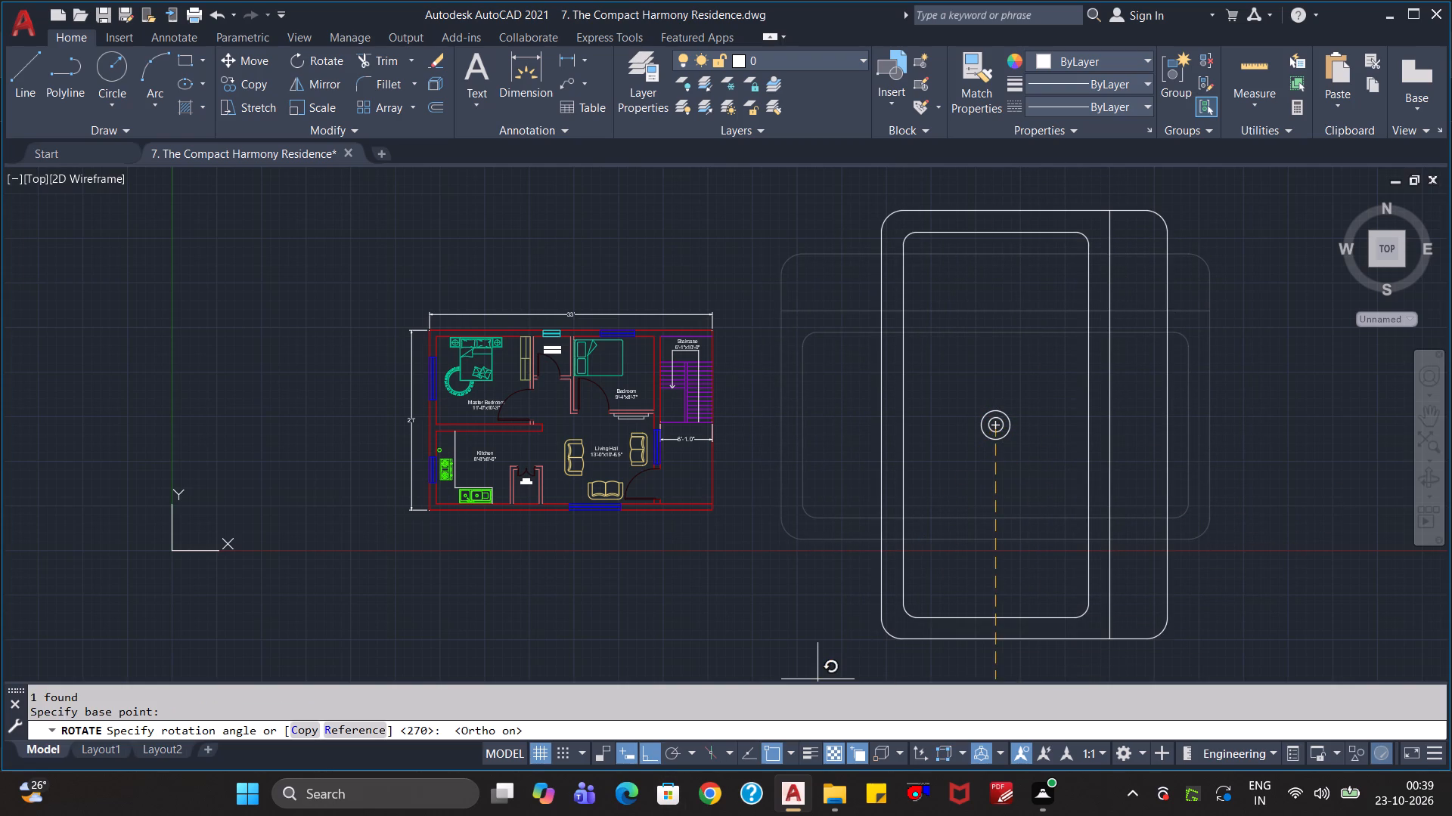
click(1028, 564)
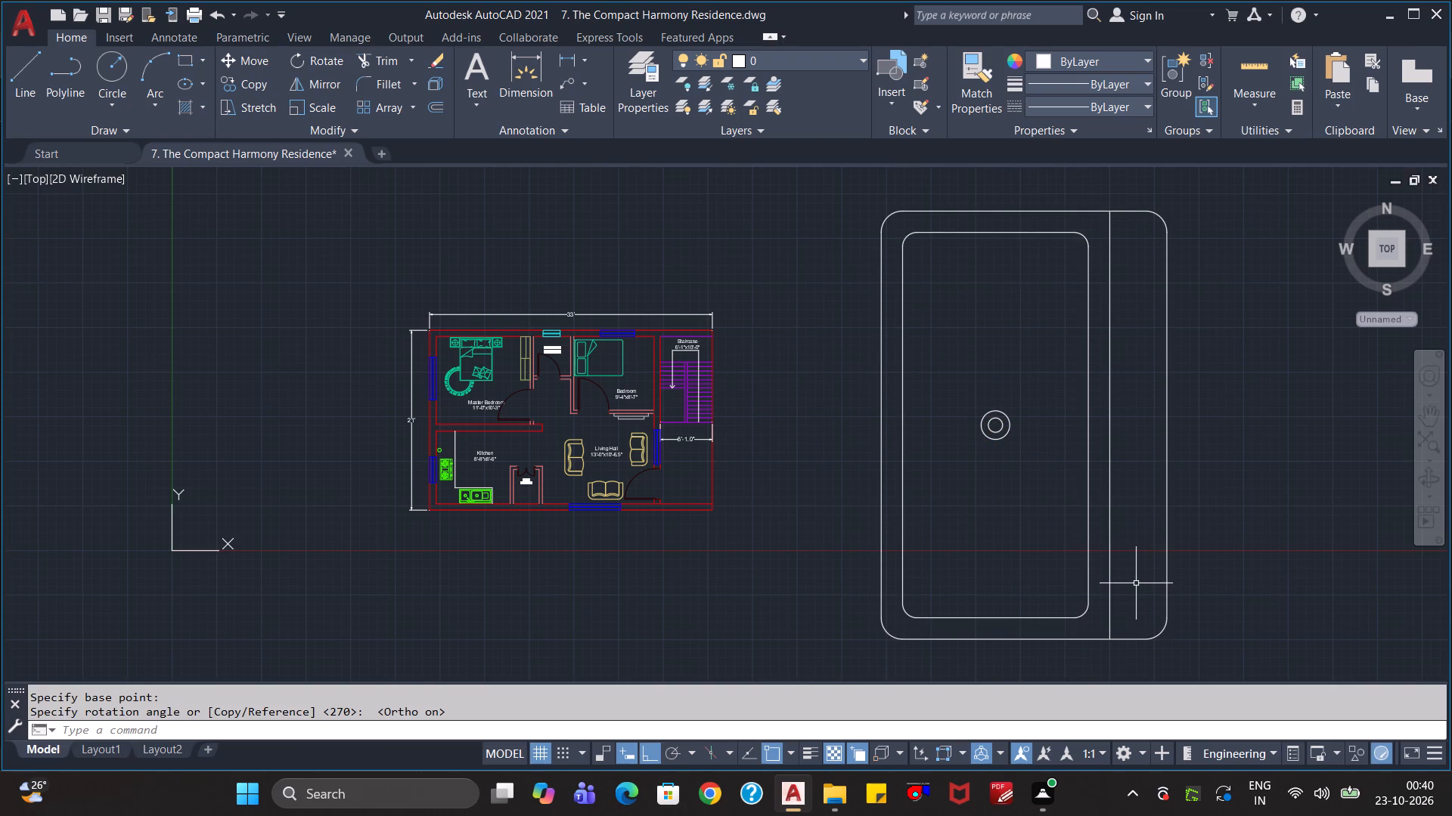
Scale the sink down freehand about its drain centre with Ortho off, to roughly match the plan's fixtures.
click(654, 755)
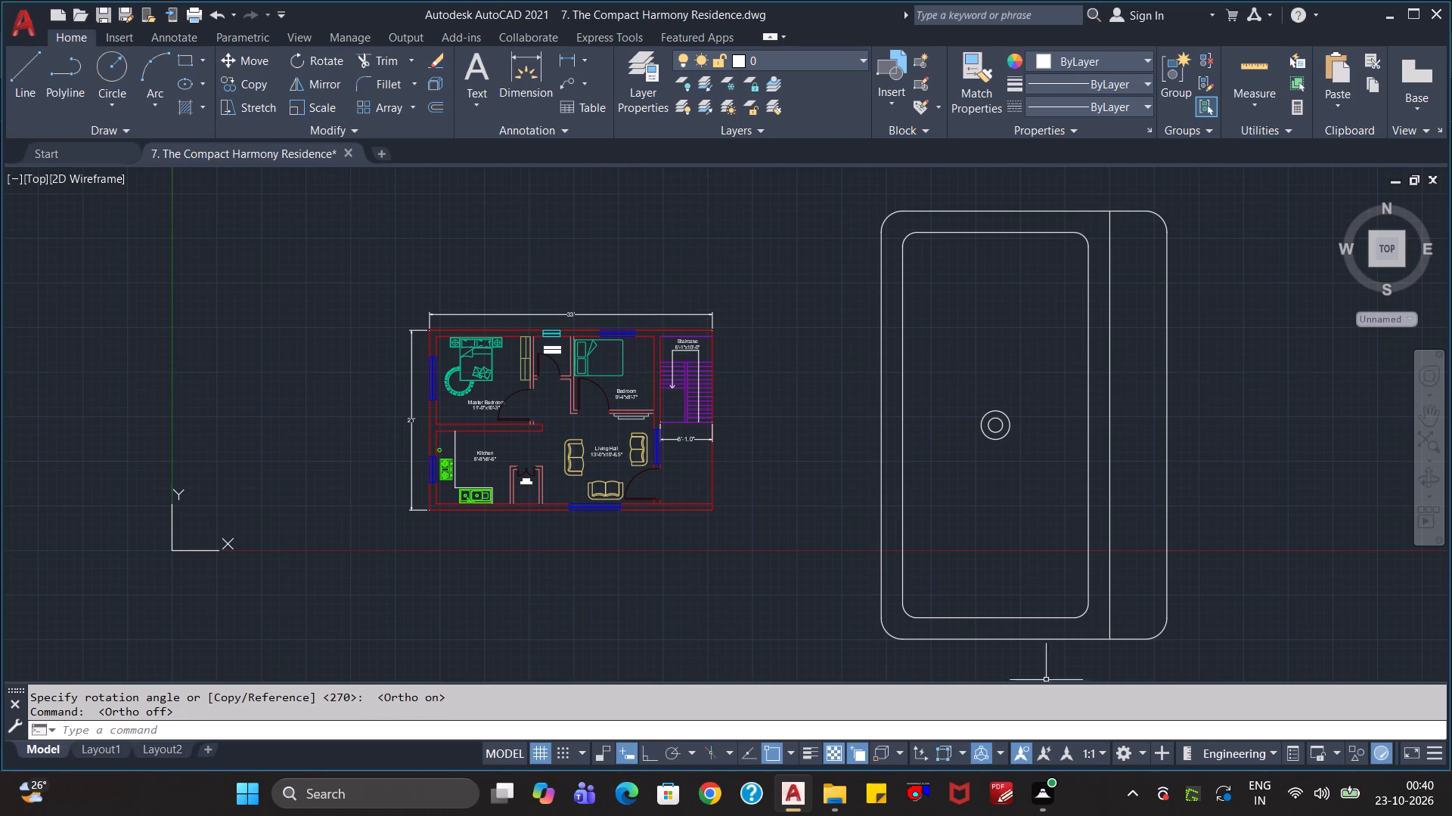
click(1001, 425)
key(s)
key(c)
key(Return)
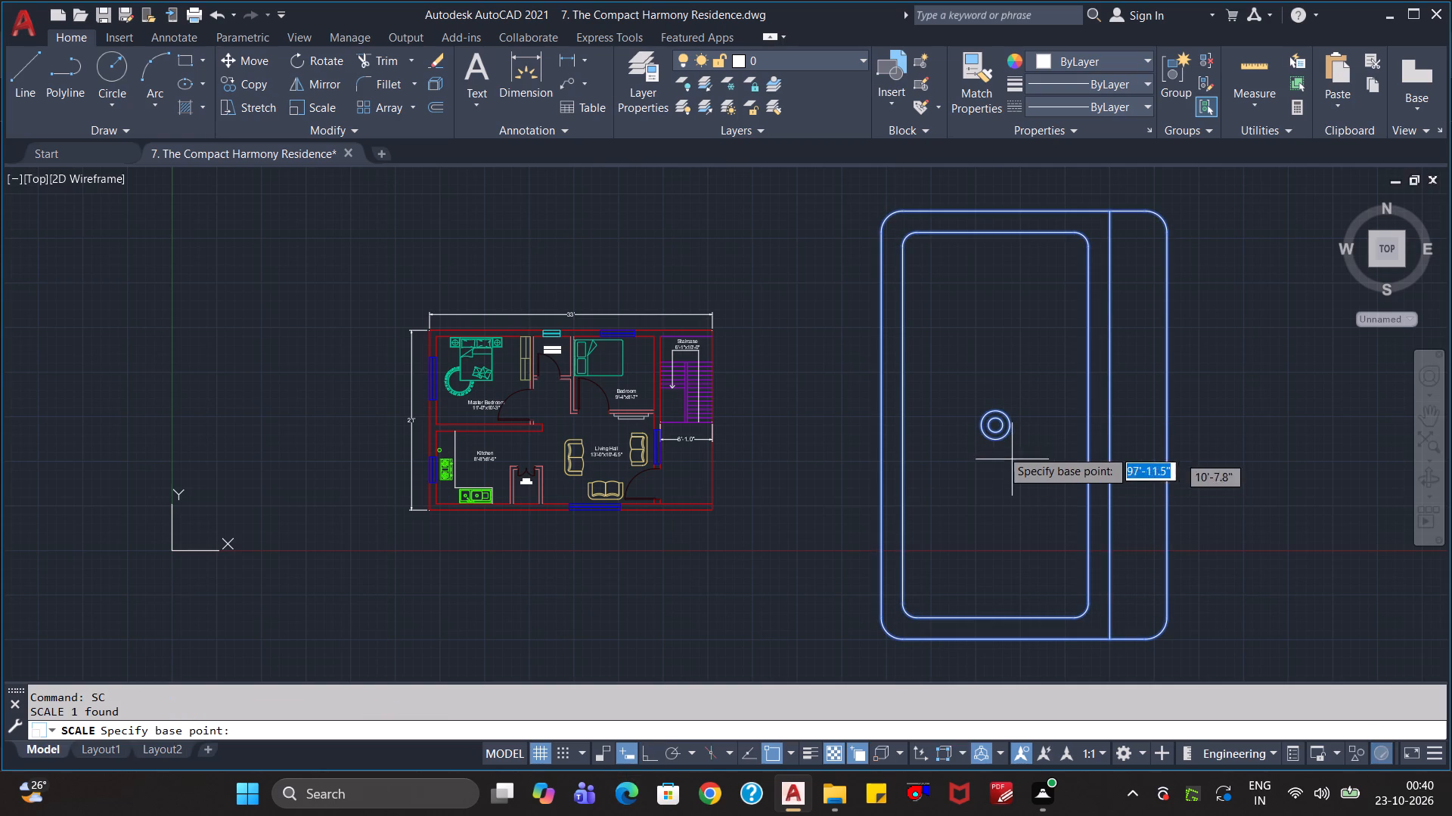
click(992, 422)
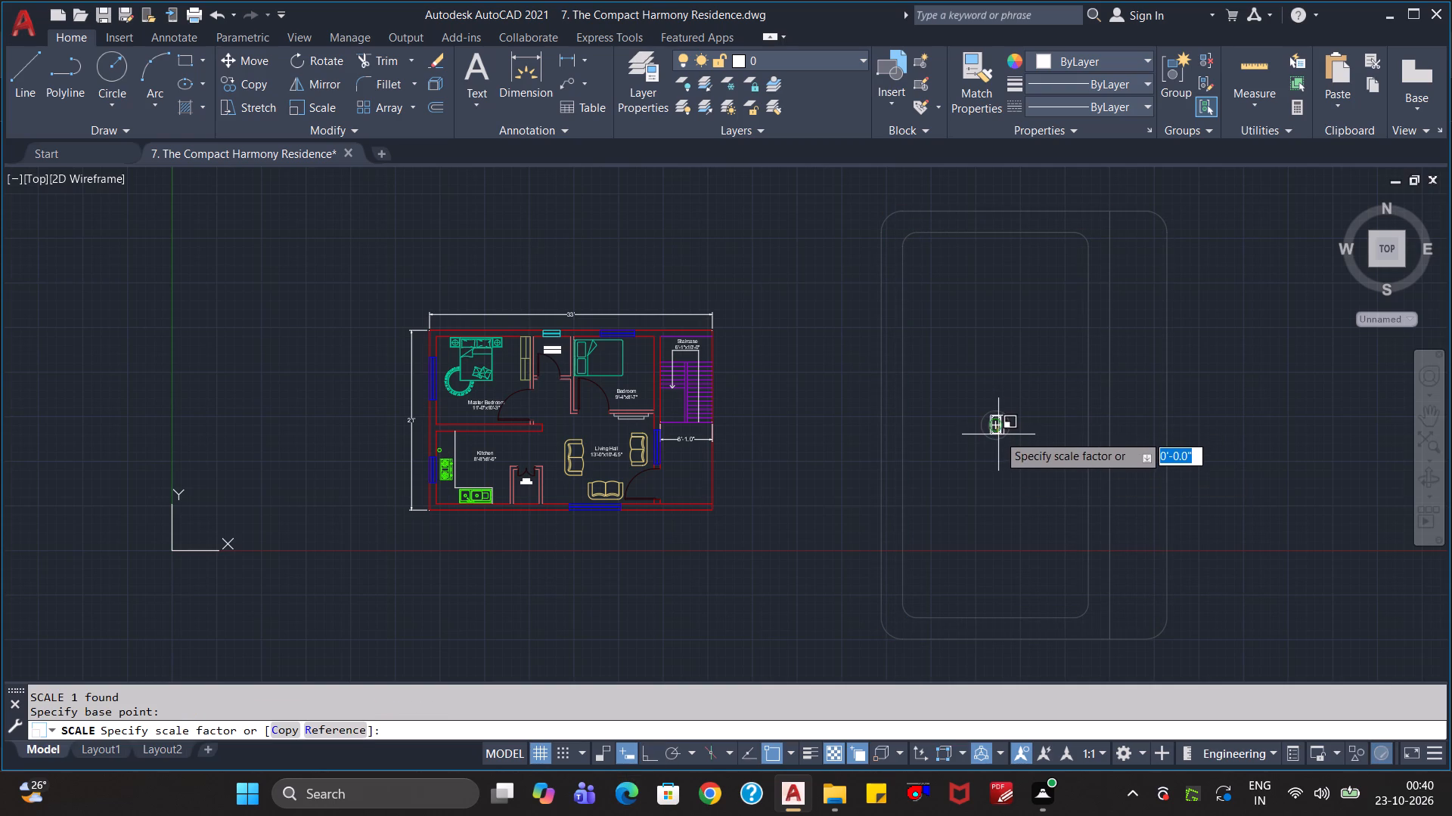
click(999, 439)
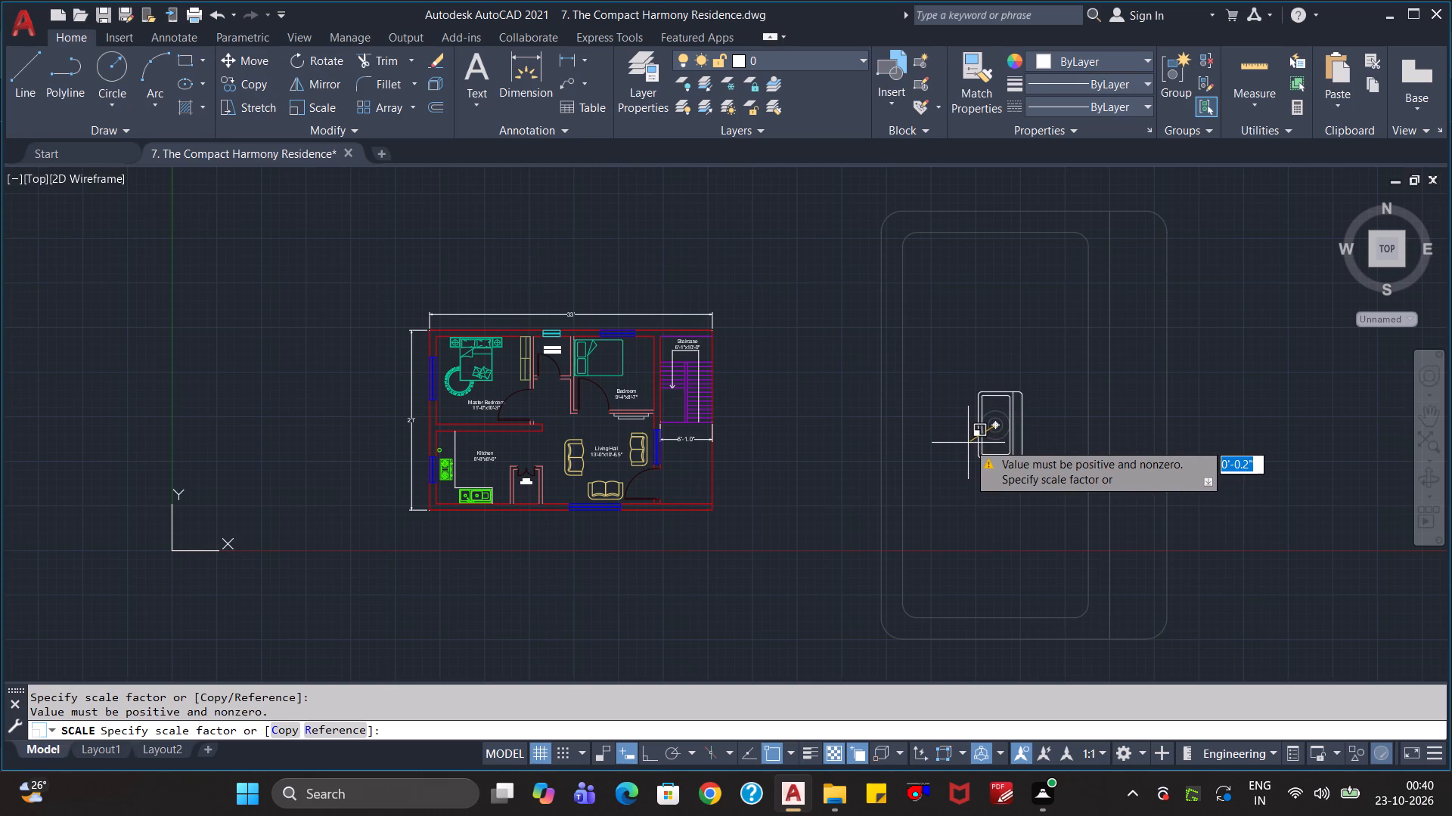
scroll(985, 434, up, 5)
click(991, 422)
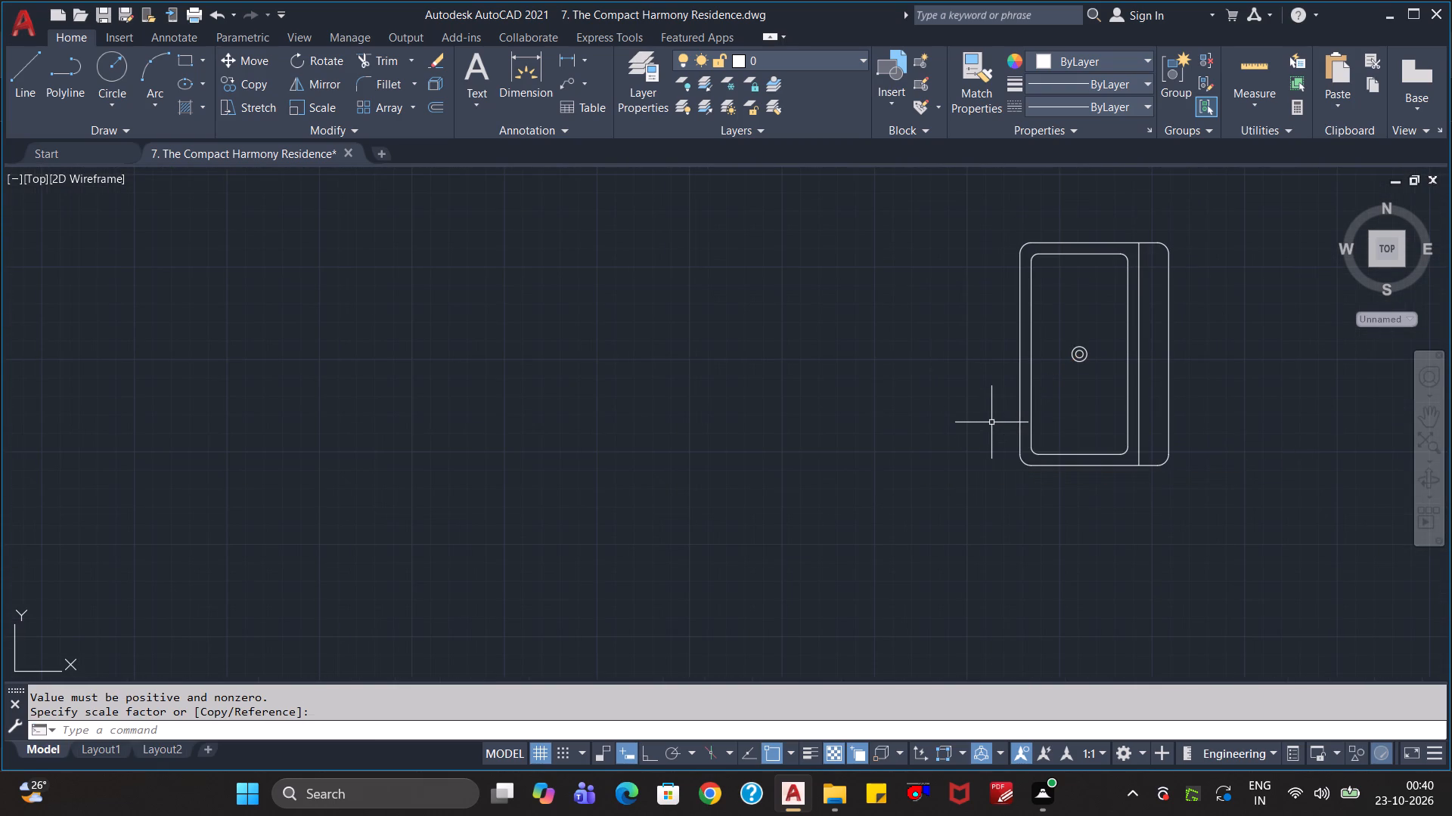
Move the scaled sink by its drain centre to just below the bathroom, with its back ledge beside the bedroom wall.
click(1149, 506)
click(1094, 389)
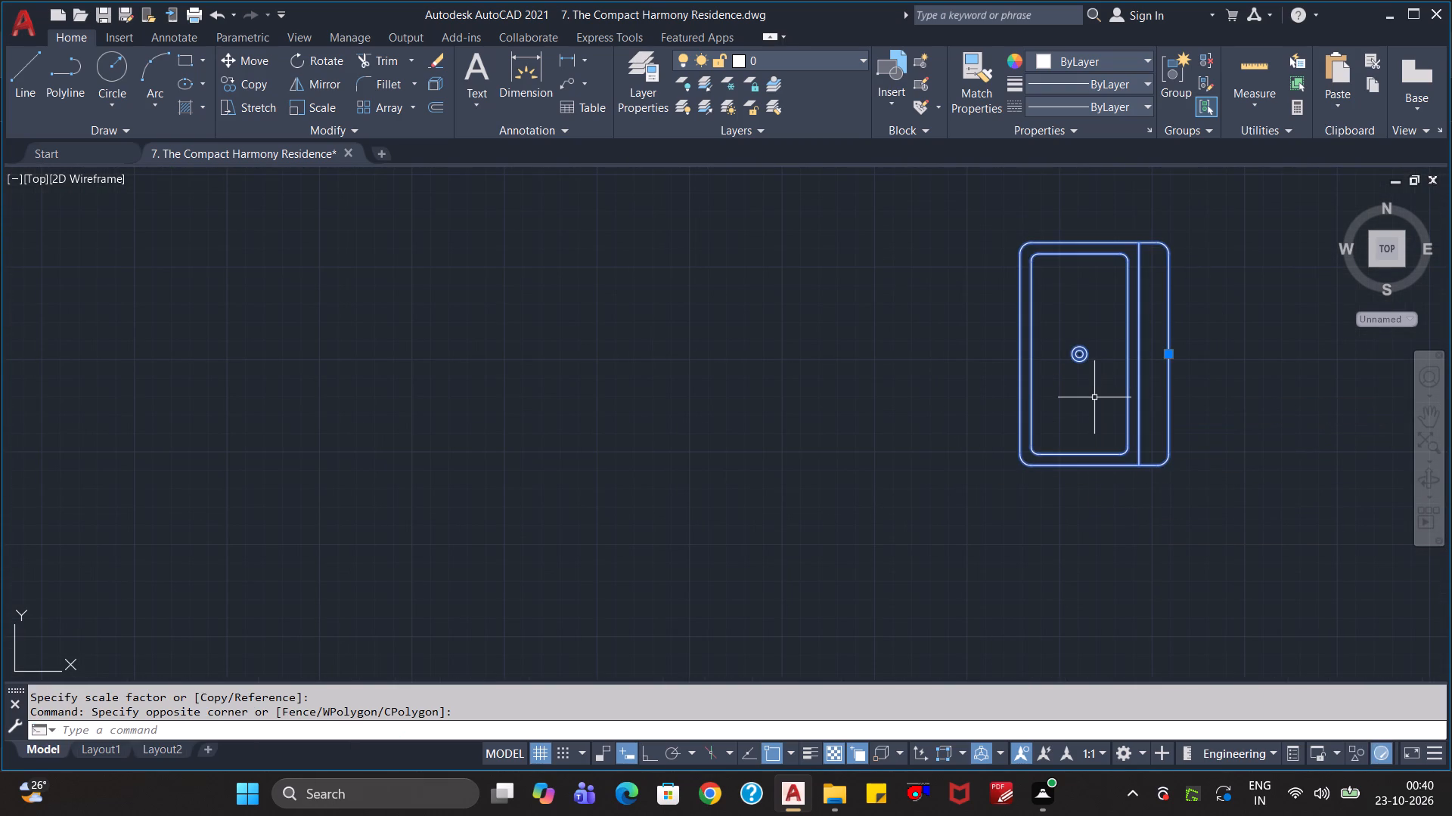
key(m)
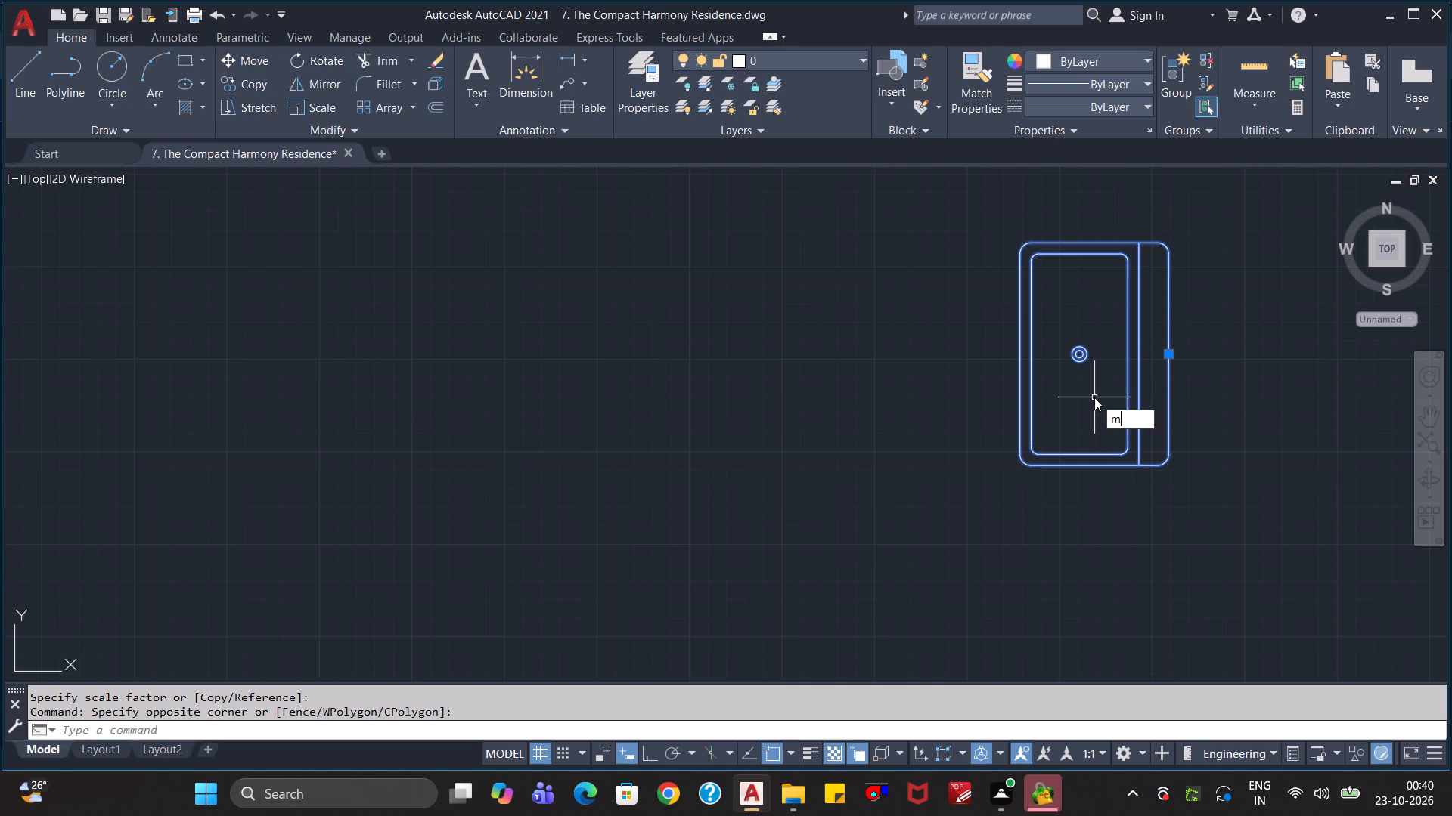
key(Return)
click(1078, 360)
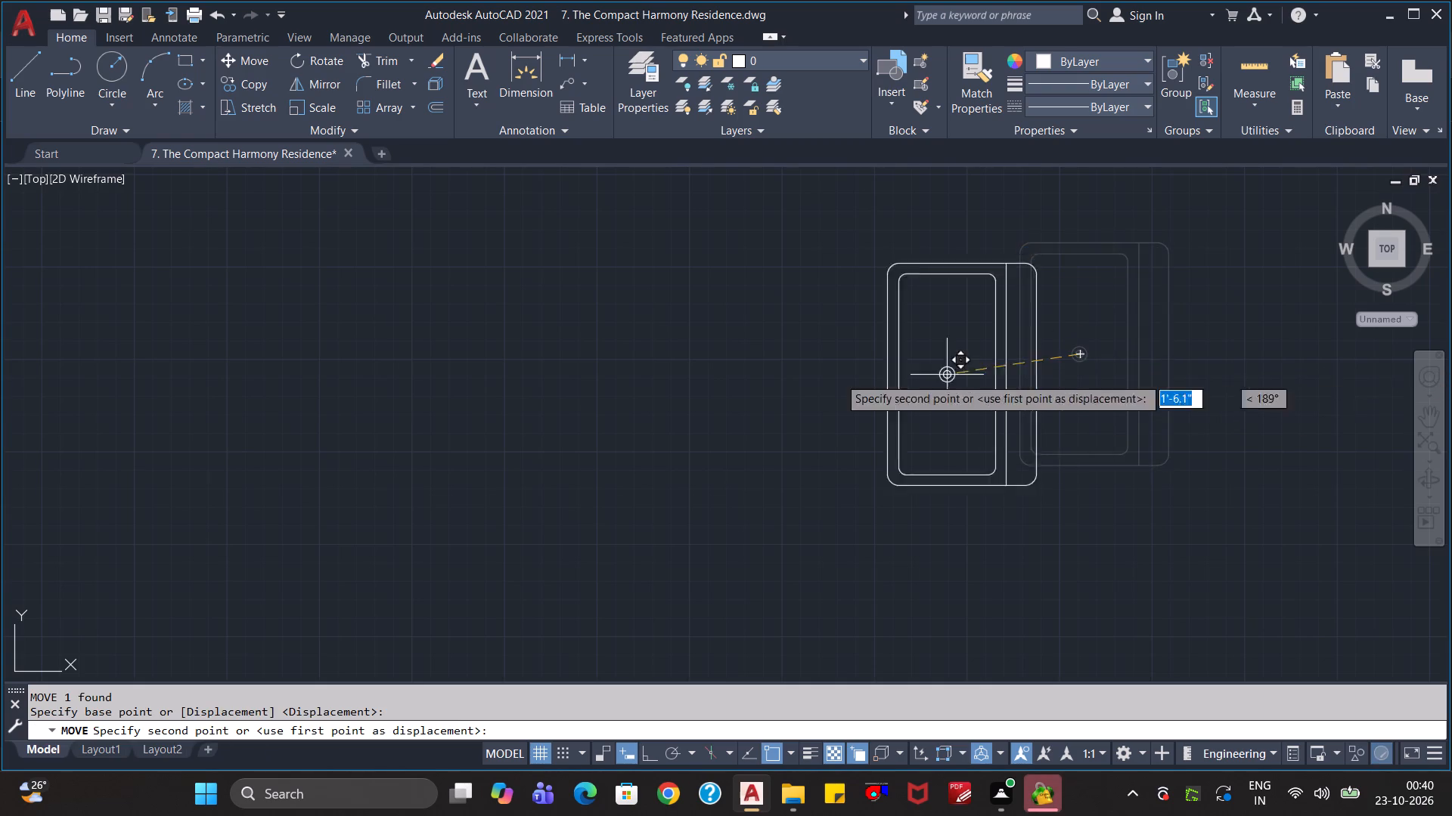
scroll(700, 381, up, 1)
scroll(699, 382, down, 4)
middle_drag(580, 450, 1245, 605)
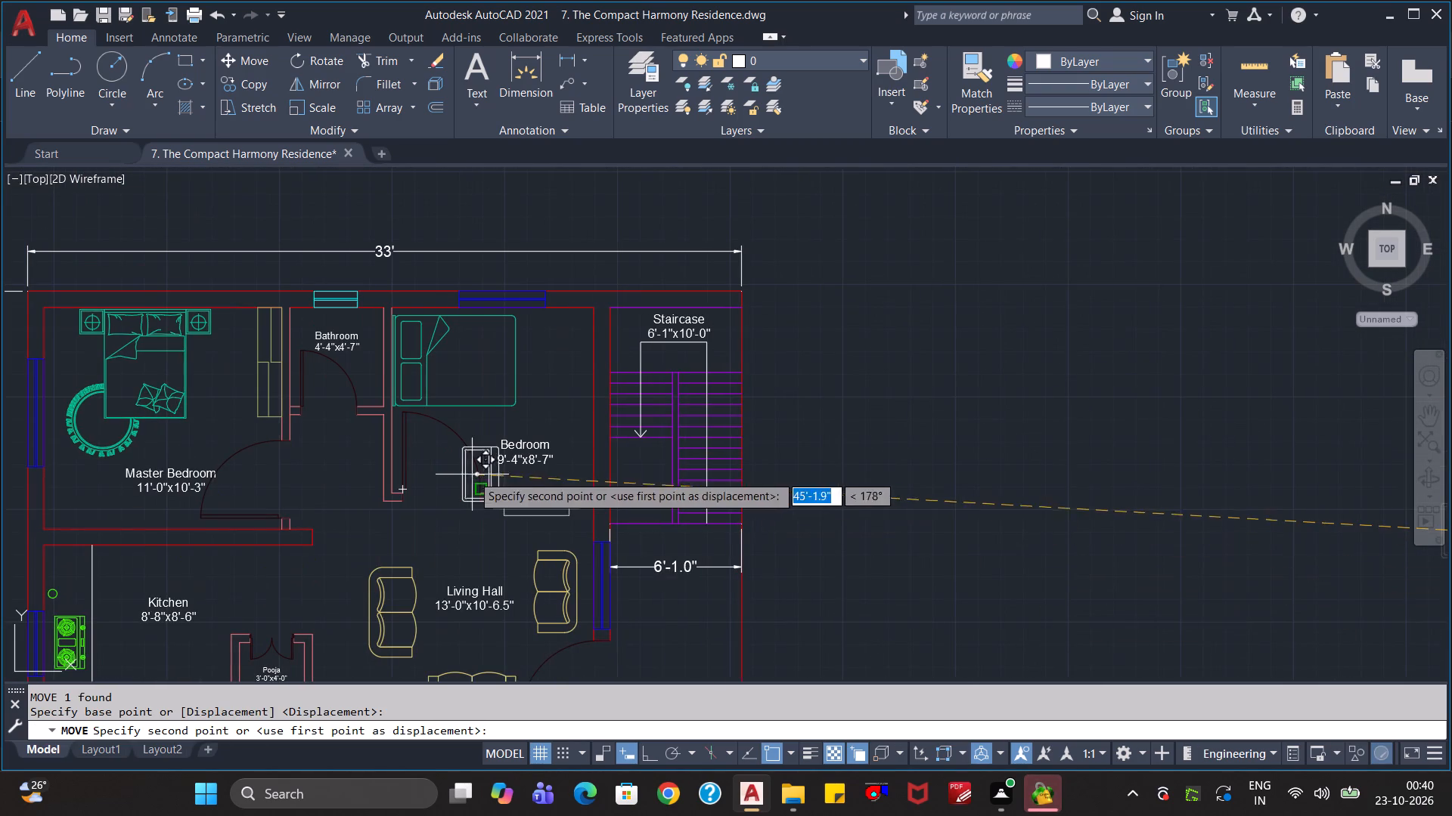
middle_drag(423, 523, 765, 602)
scroll(676, 547, up, 2)
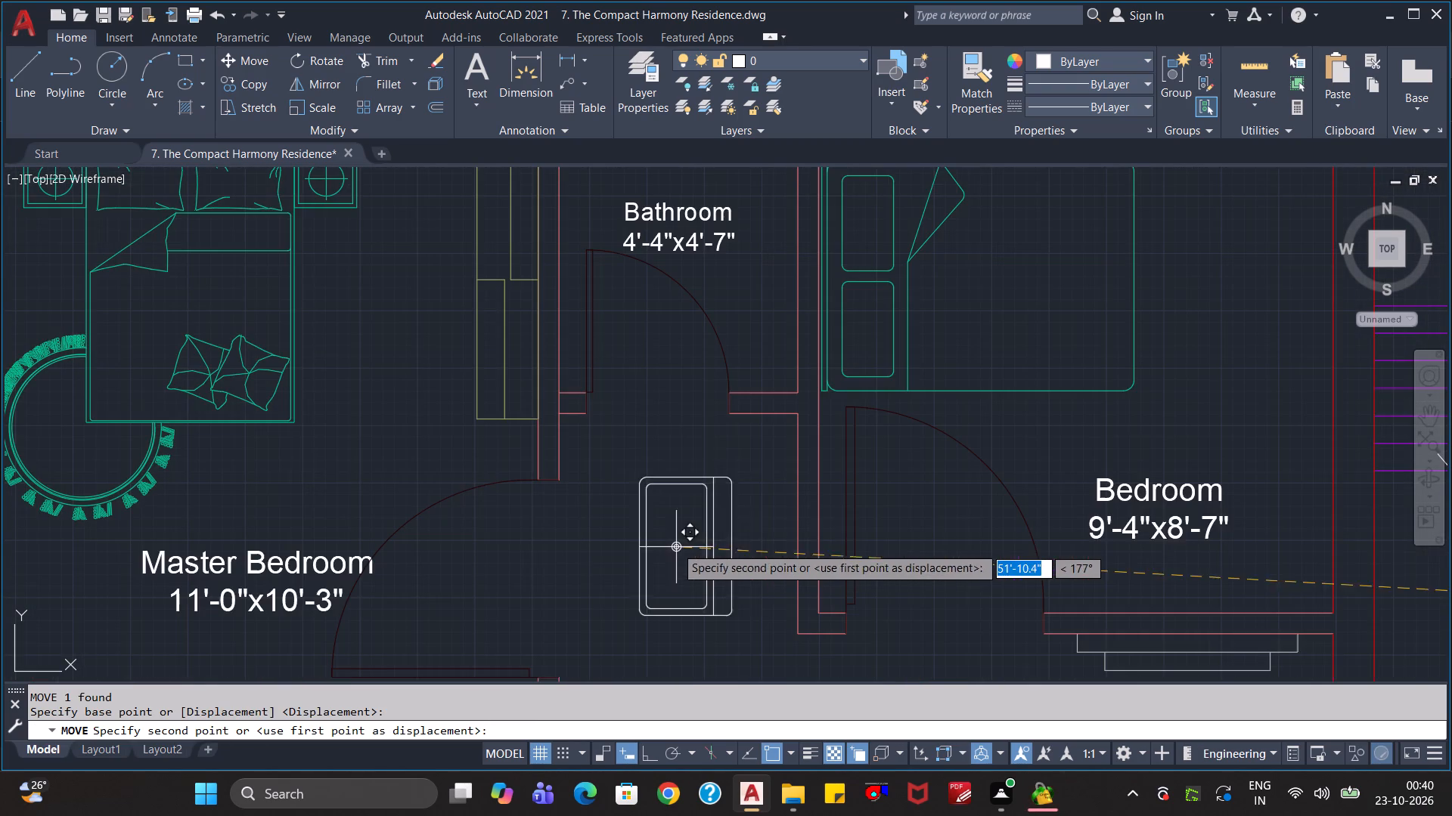
click(734, 507)
scroll(929, 531, down, 1)
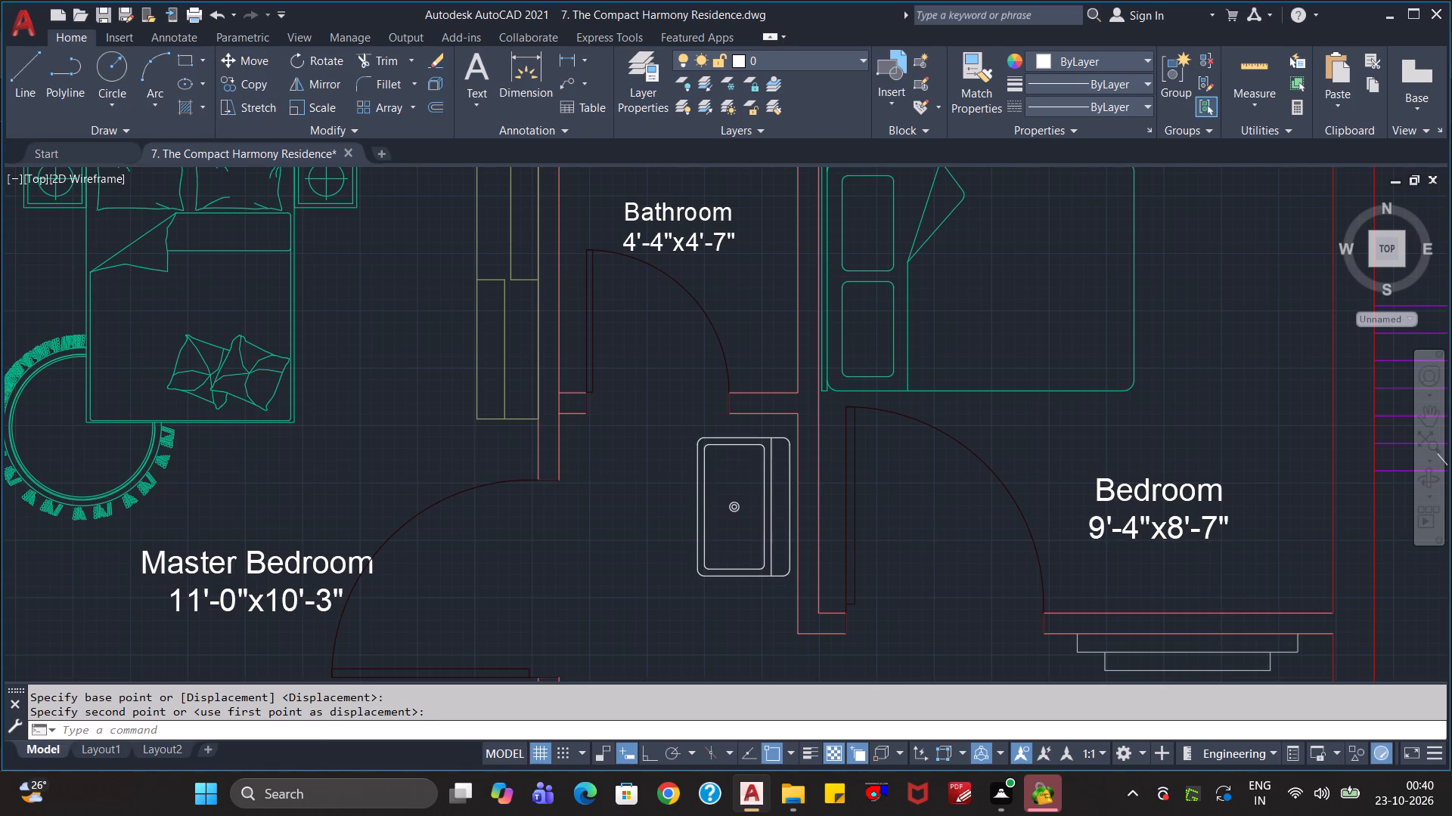
scroll(933, 533, down, 1)
middle_drag(943, 581, 947, 434)
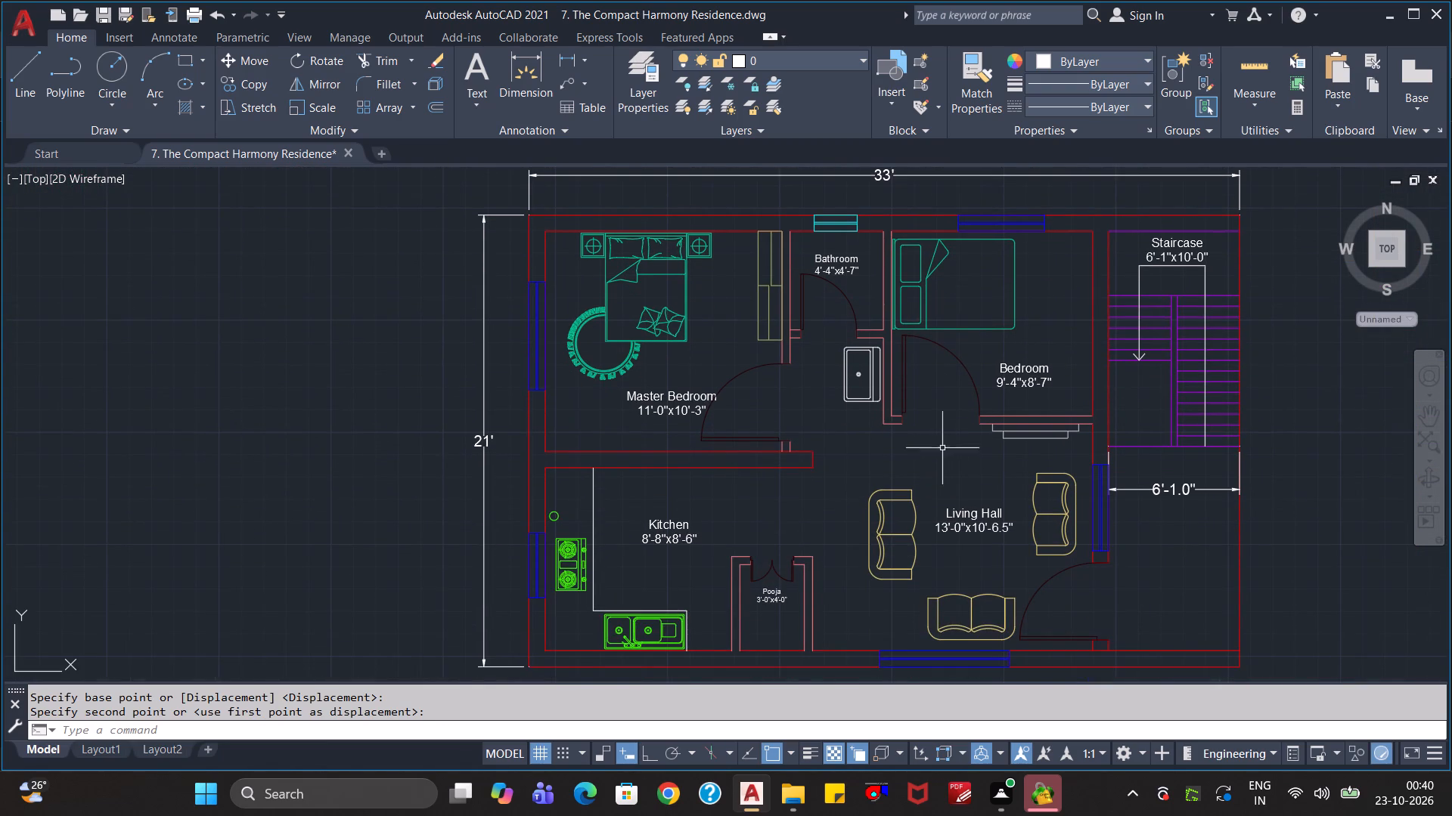
Assign the sink just below the bathroom to the Sink layer.
click(868, 398)
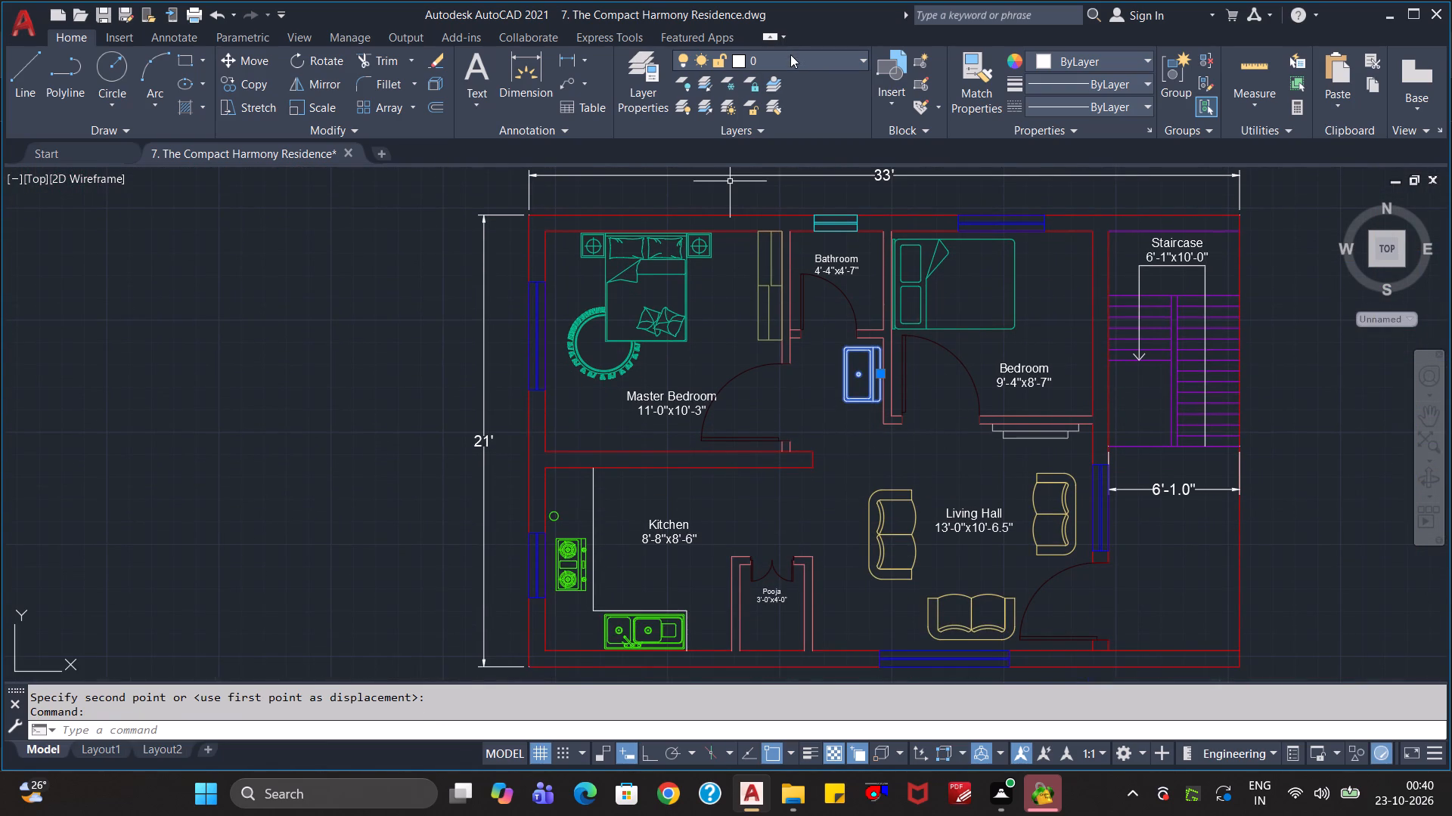
click(790, 54)
click(784, 264)
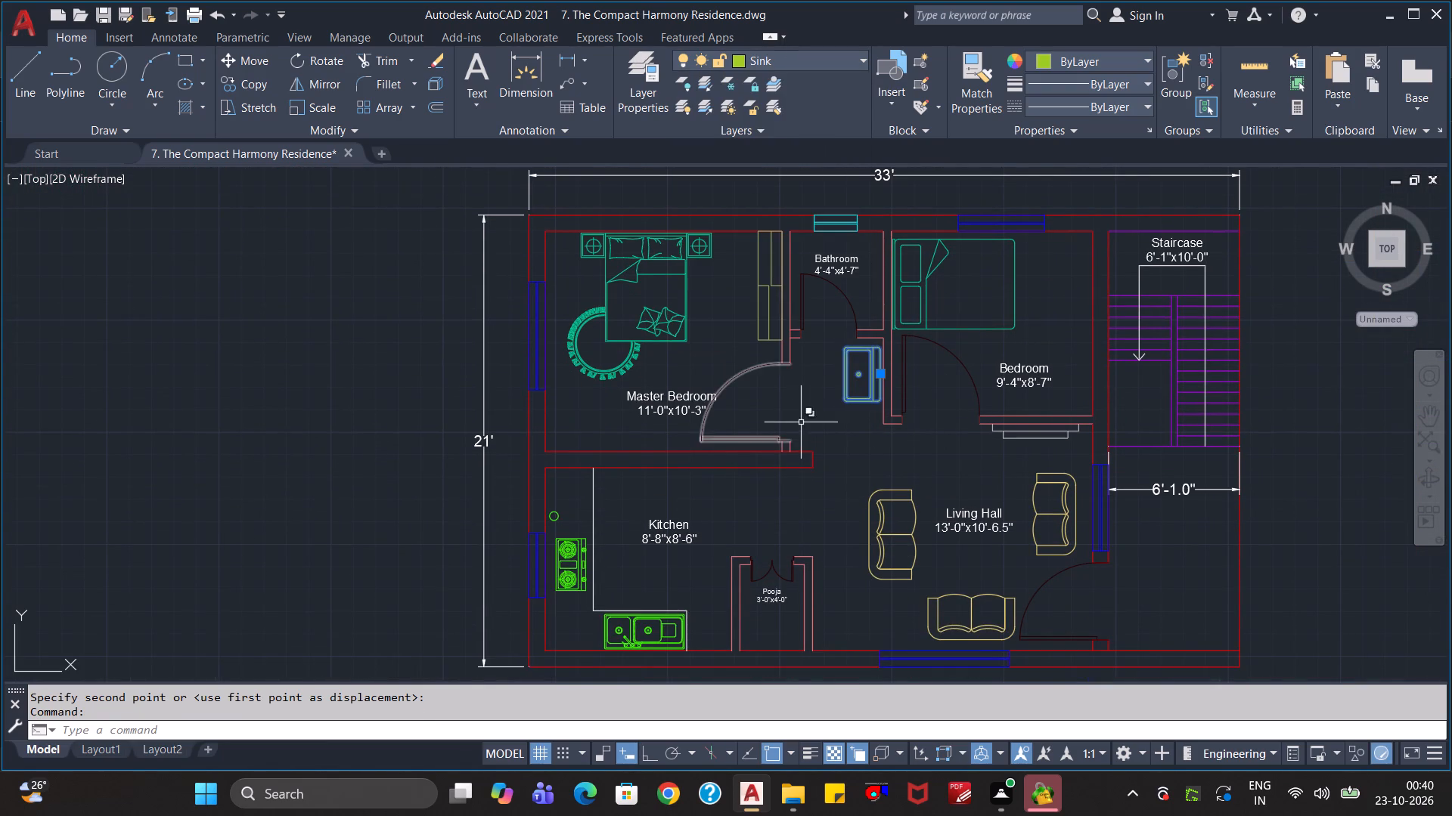
key(Escape)
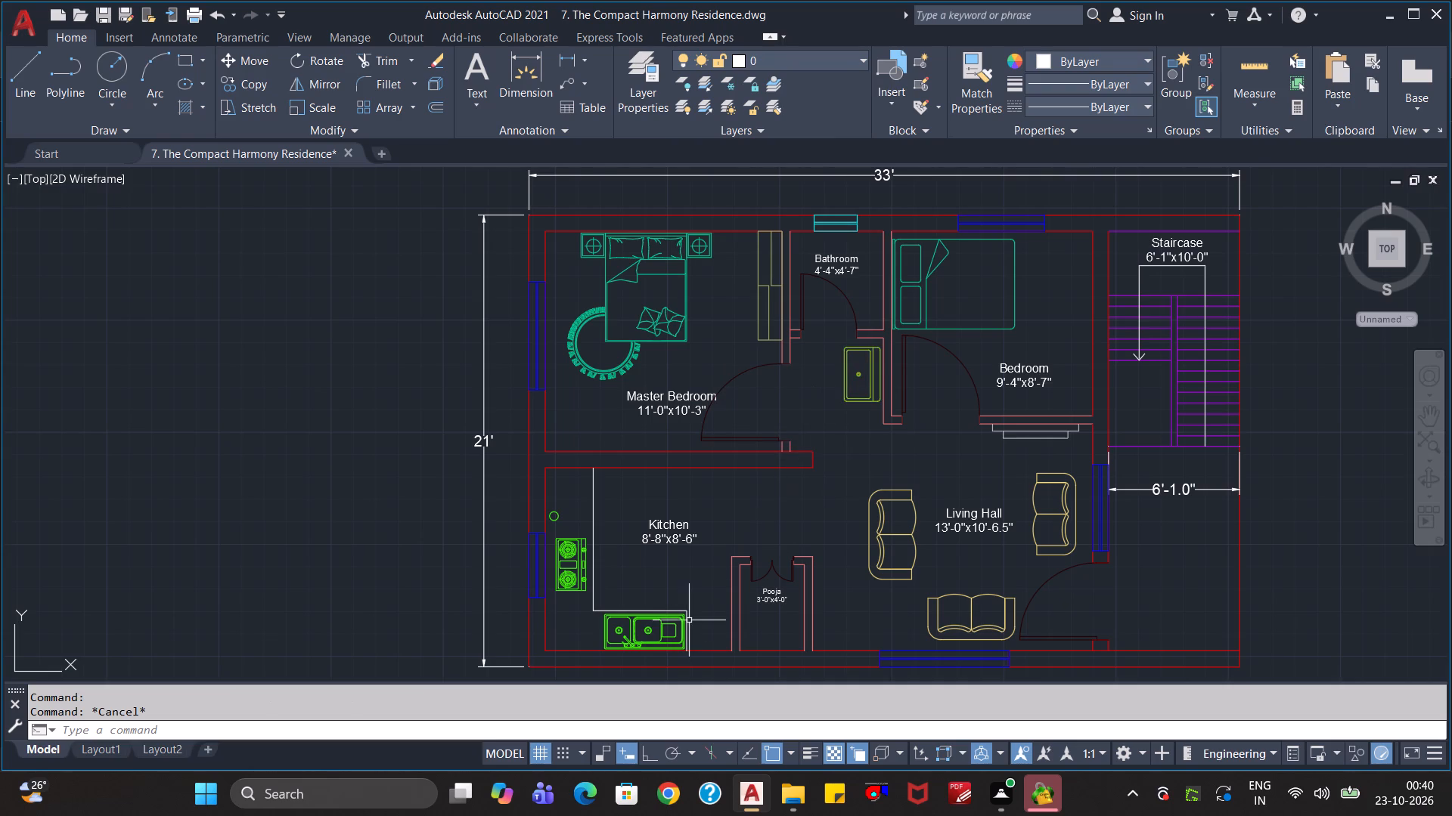
Assign the double-bowl kitchen sink on the counter to the Sink layer.
click(656, 633)
click(666, 630)
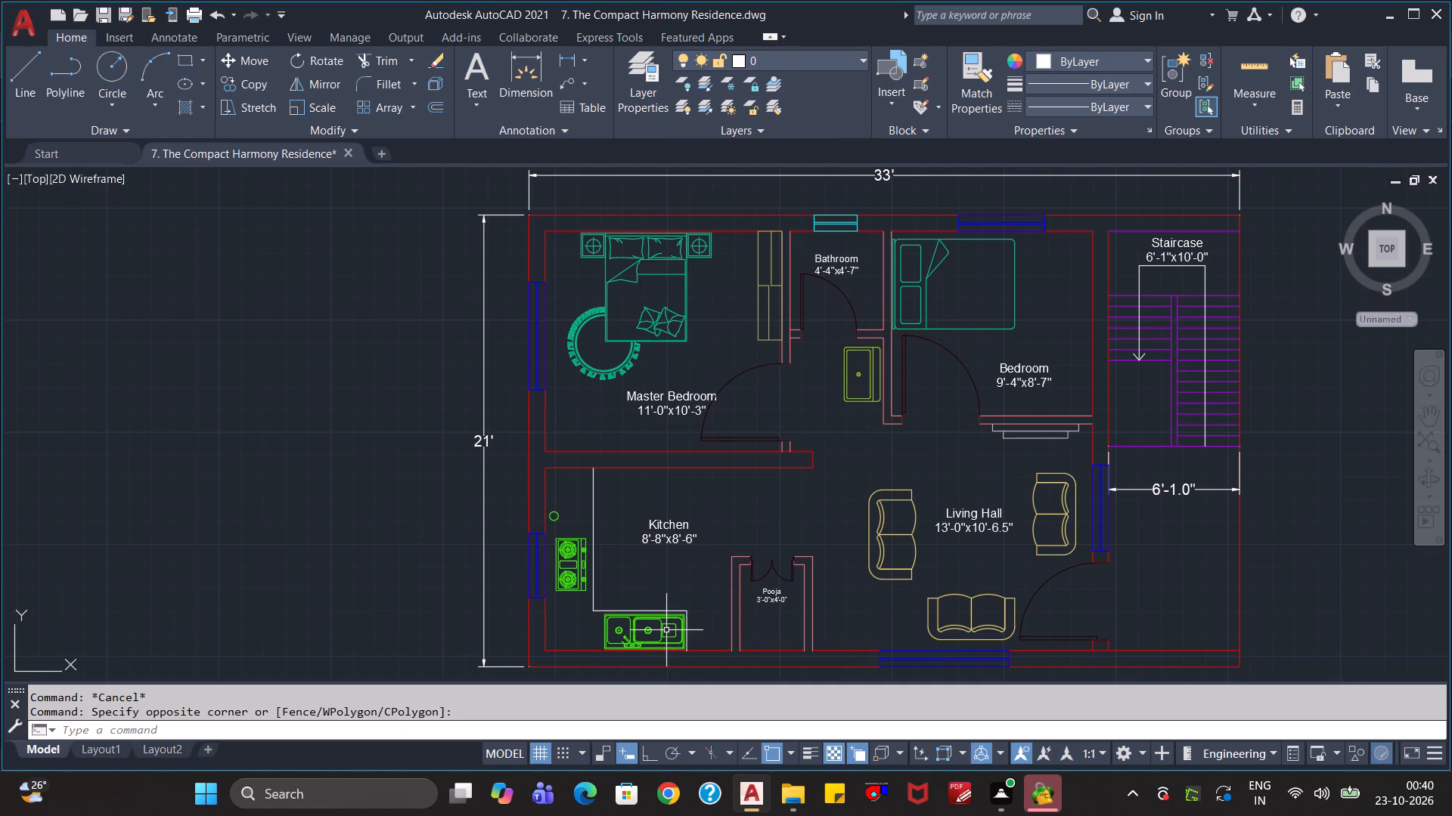
click(634, 629)
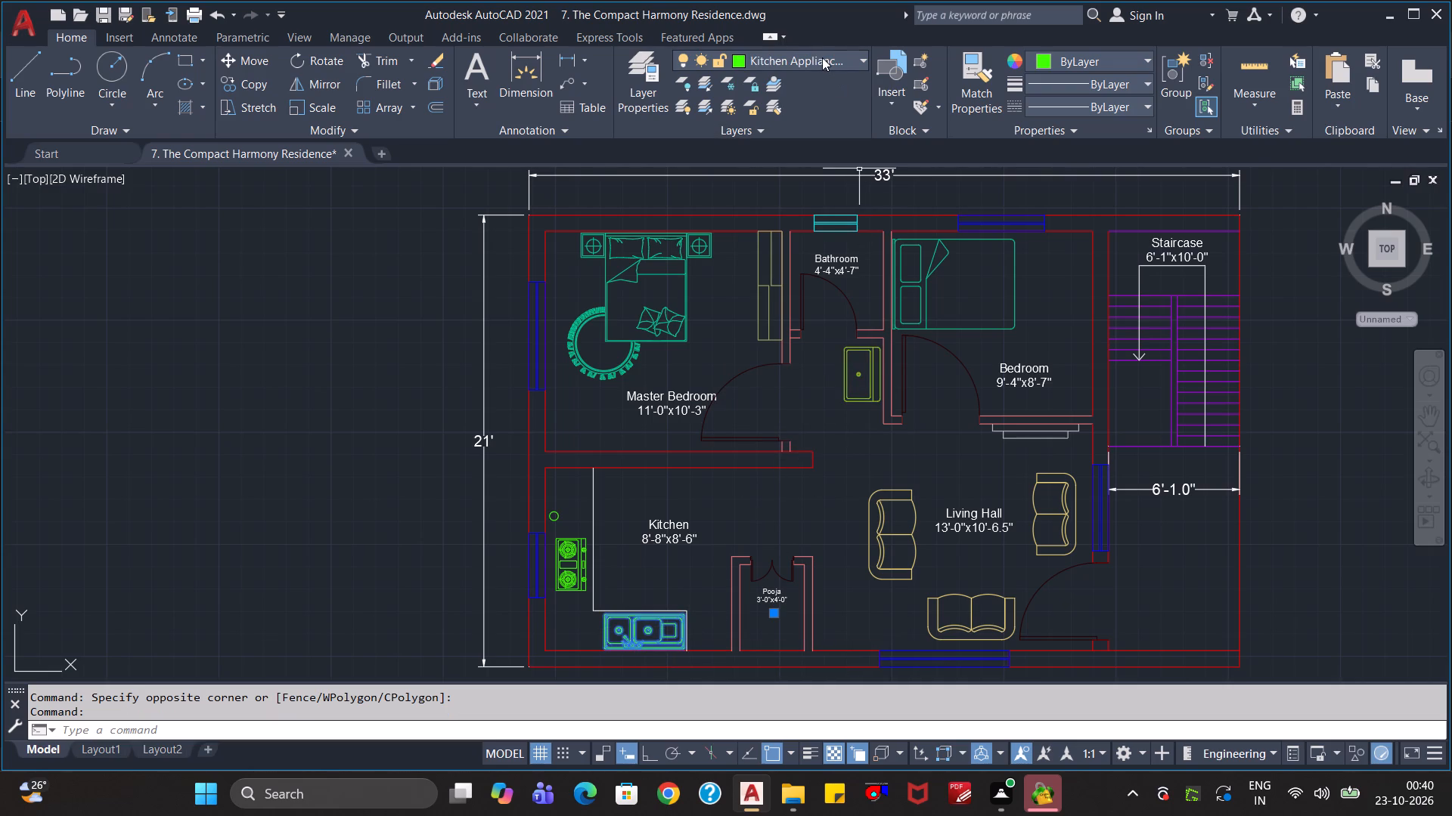
click(822, 57)
click(785, 264)
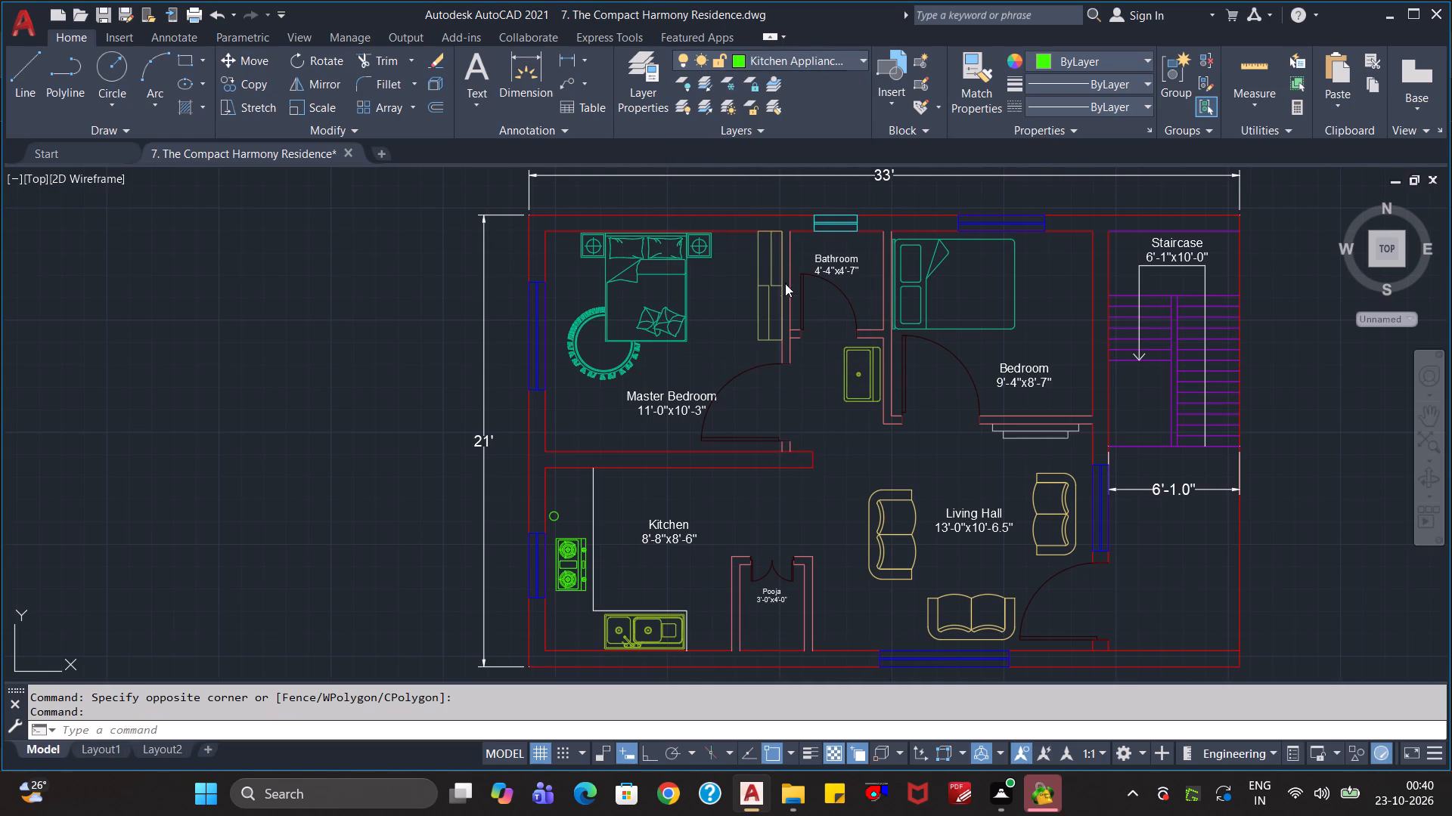
key(Escape)
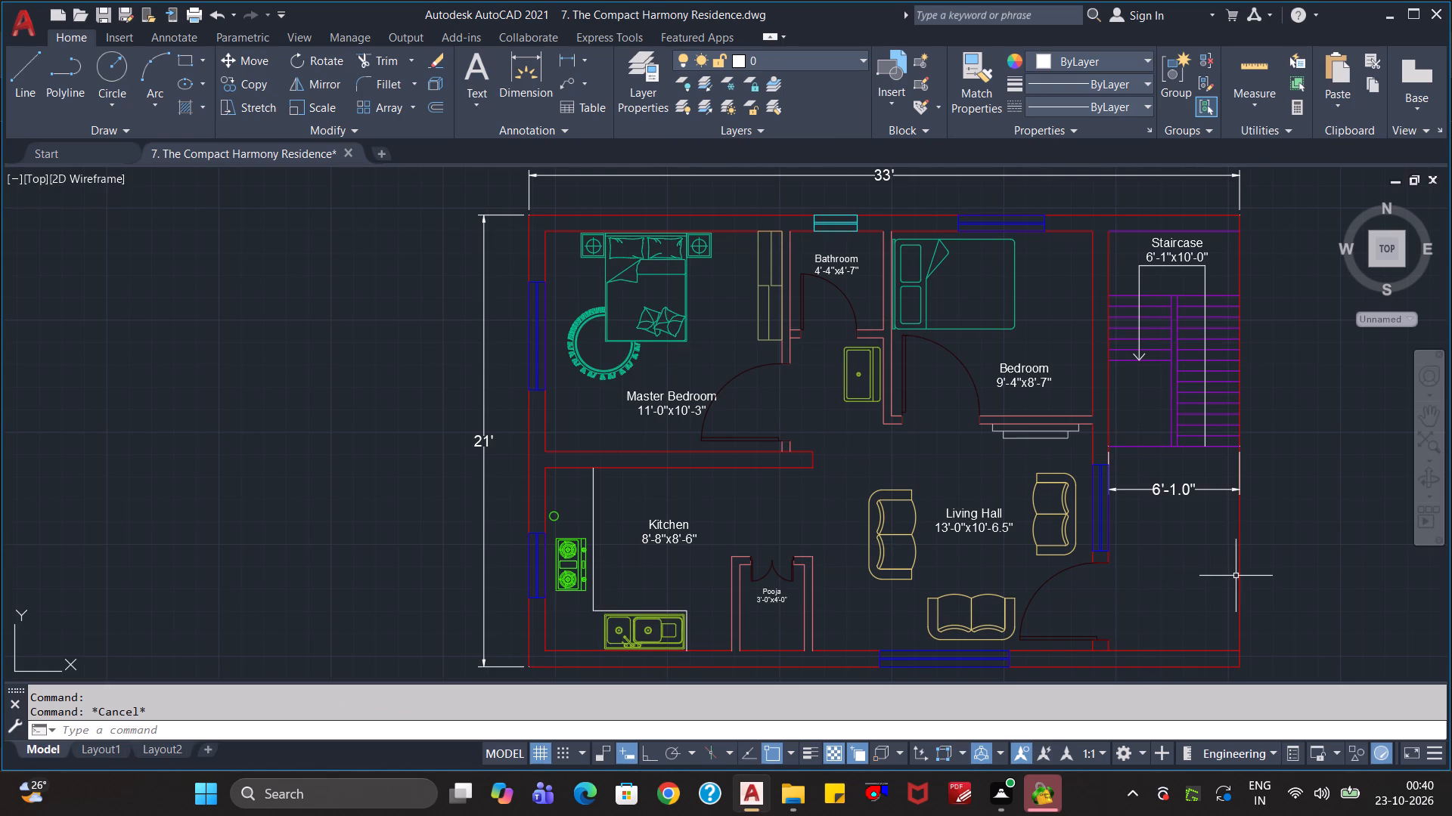
Save the drawing.
key(ctrl+s)
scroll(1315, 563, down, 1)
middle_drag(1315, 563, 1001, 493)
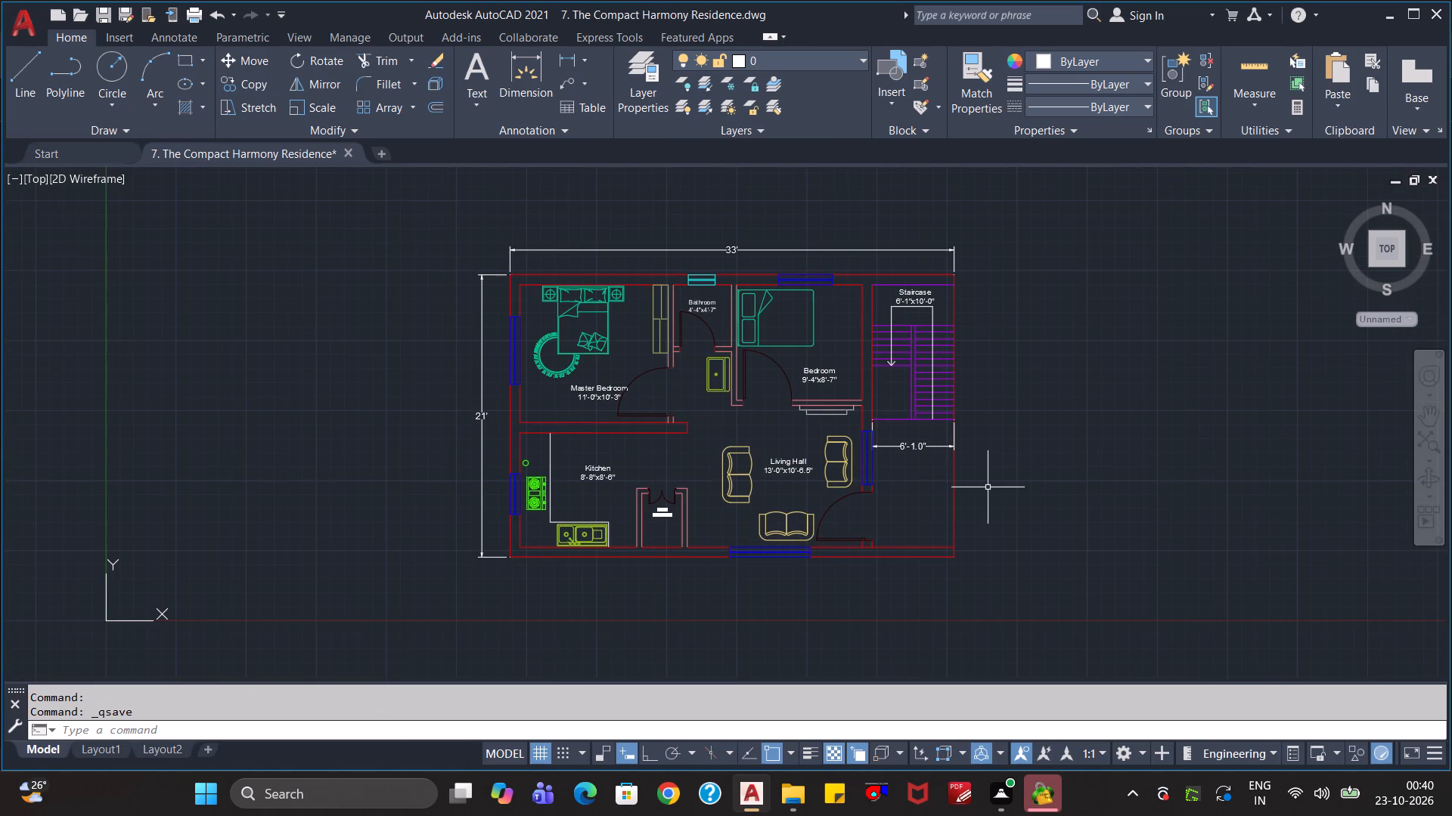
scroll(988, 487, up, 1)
Bring up the waiting CryptoForge Updater window and dismiss it without installing the update.
click(1042, 782)
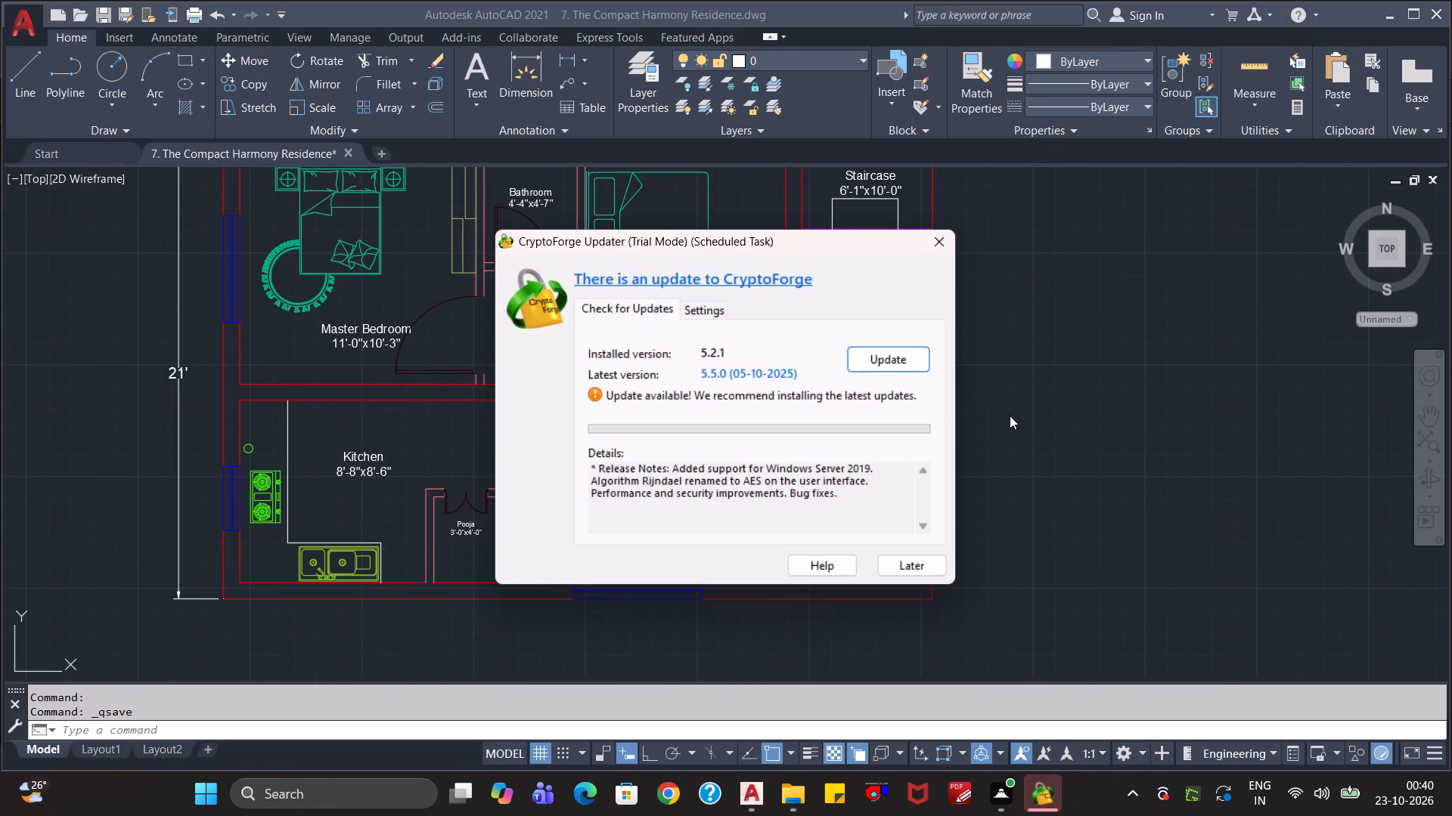
click(926, 233)
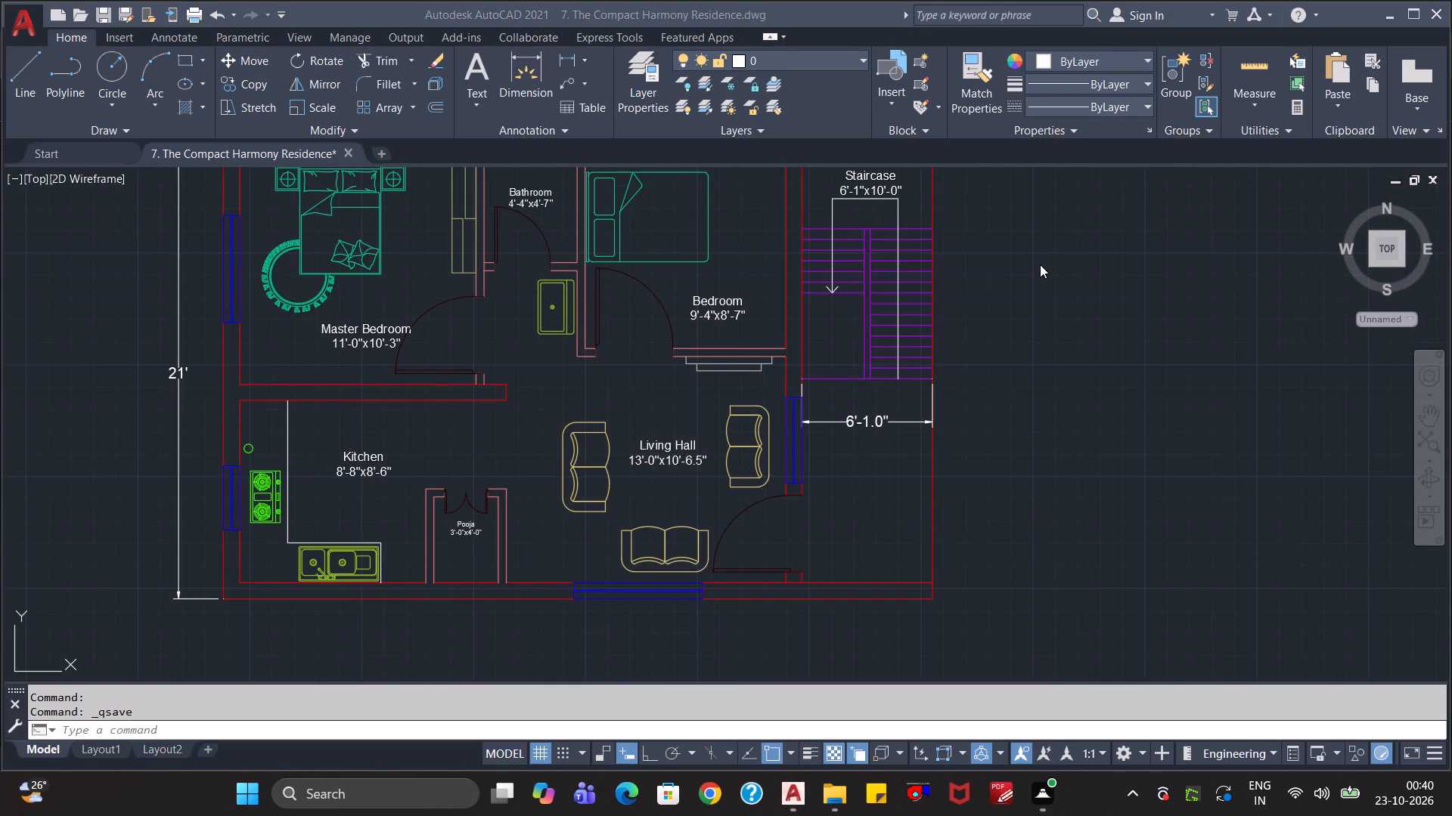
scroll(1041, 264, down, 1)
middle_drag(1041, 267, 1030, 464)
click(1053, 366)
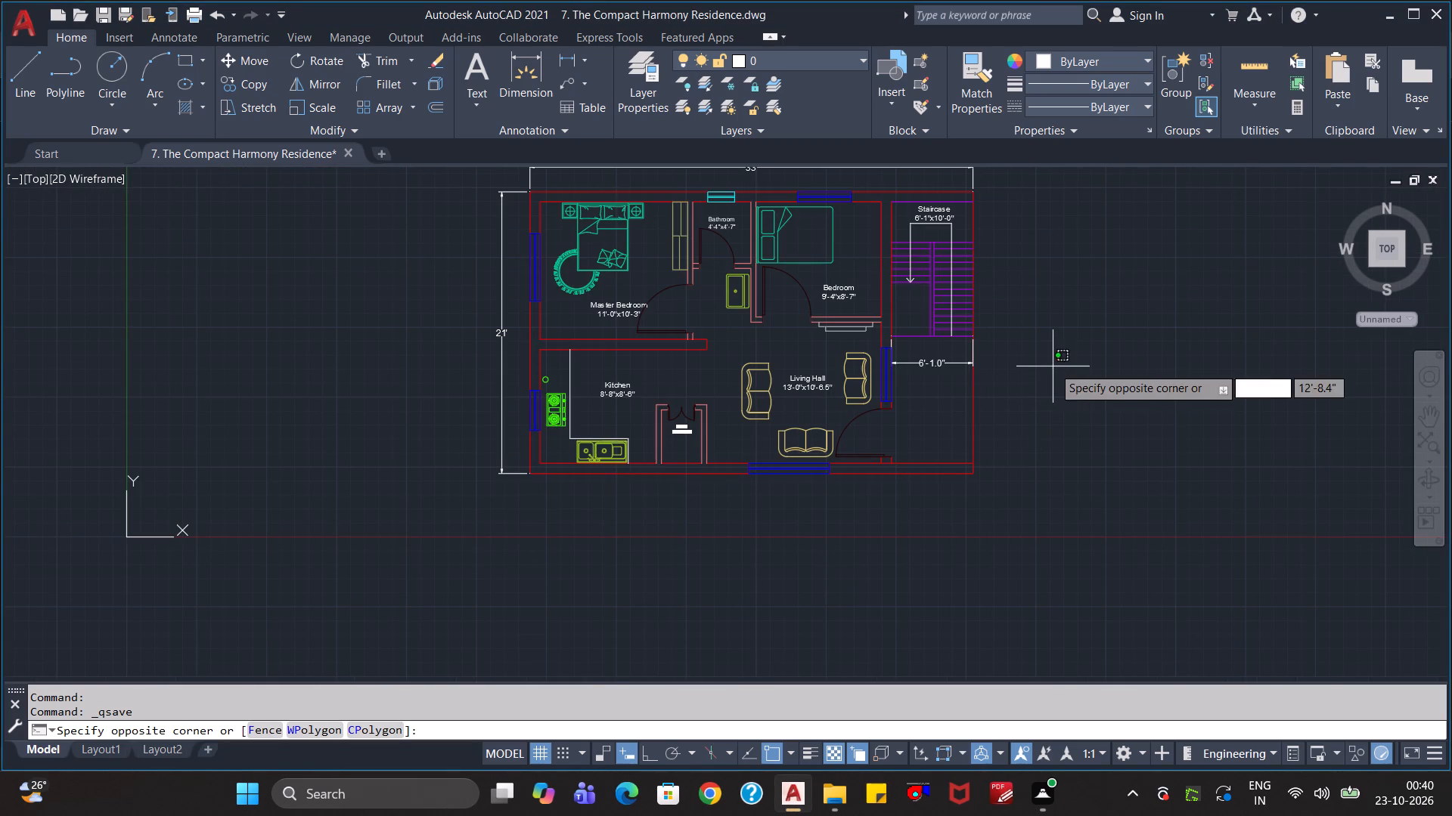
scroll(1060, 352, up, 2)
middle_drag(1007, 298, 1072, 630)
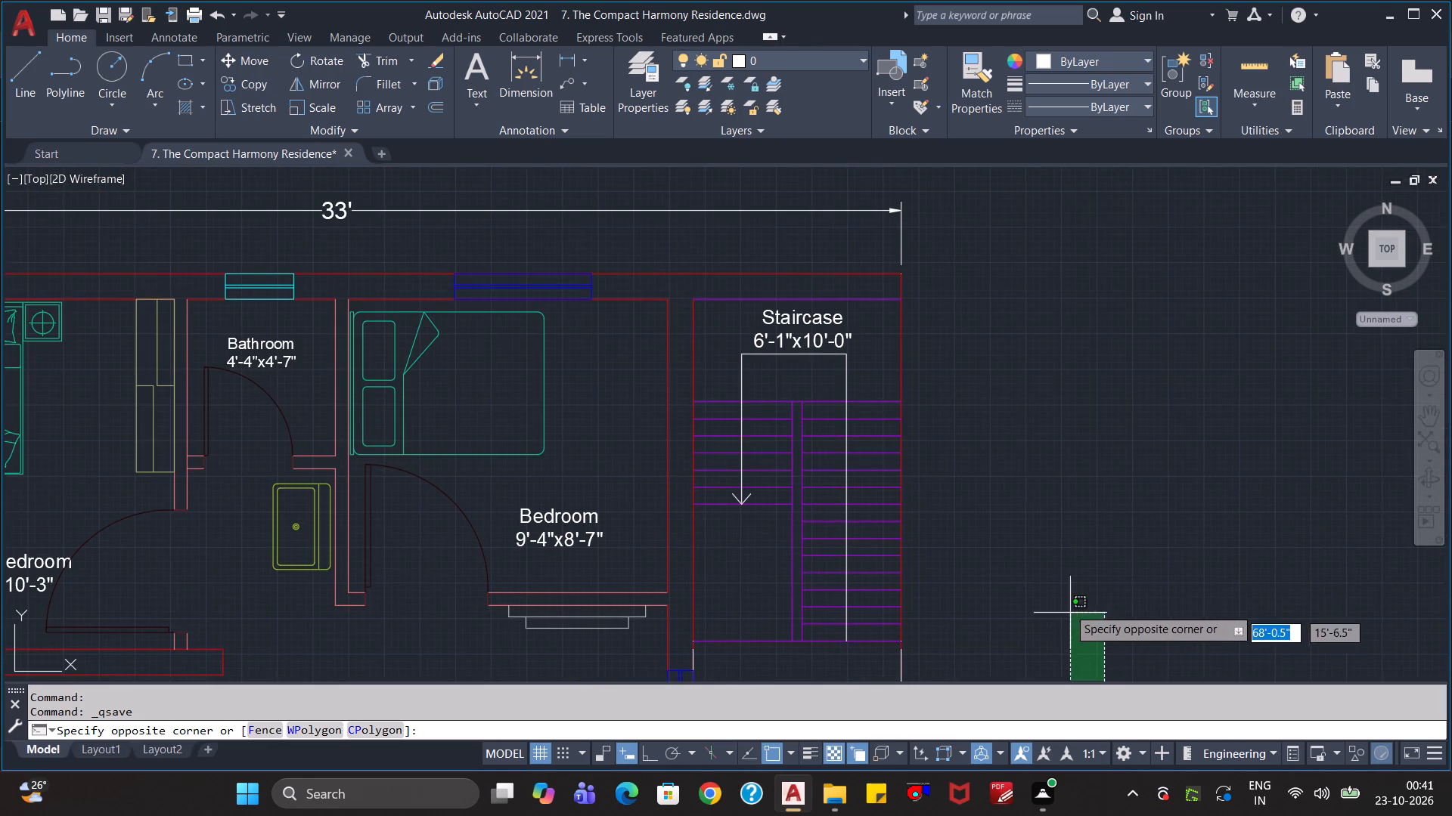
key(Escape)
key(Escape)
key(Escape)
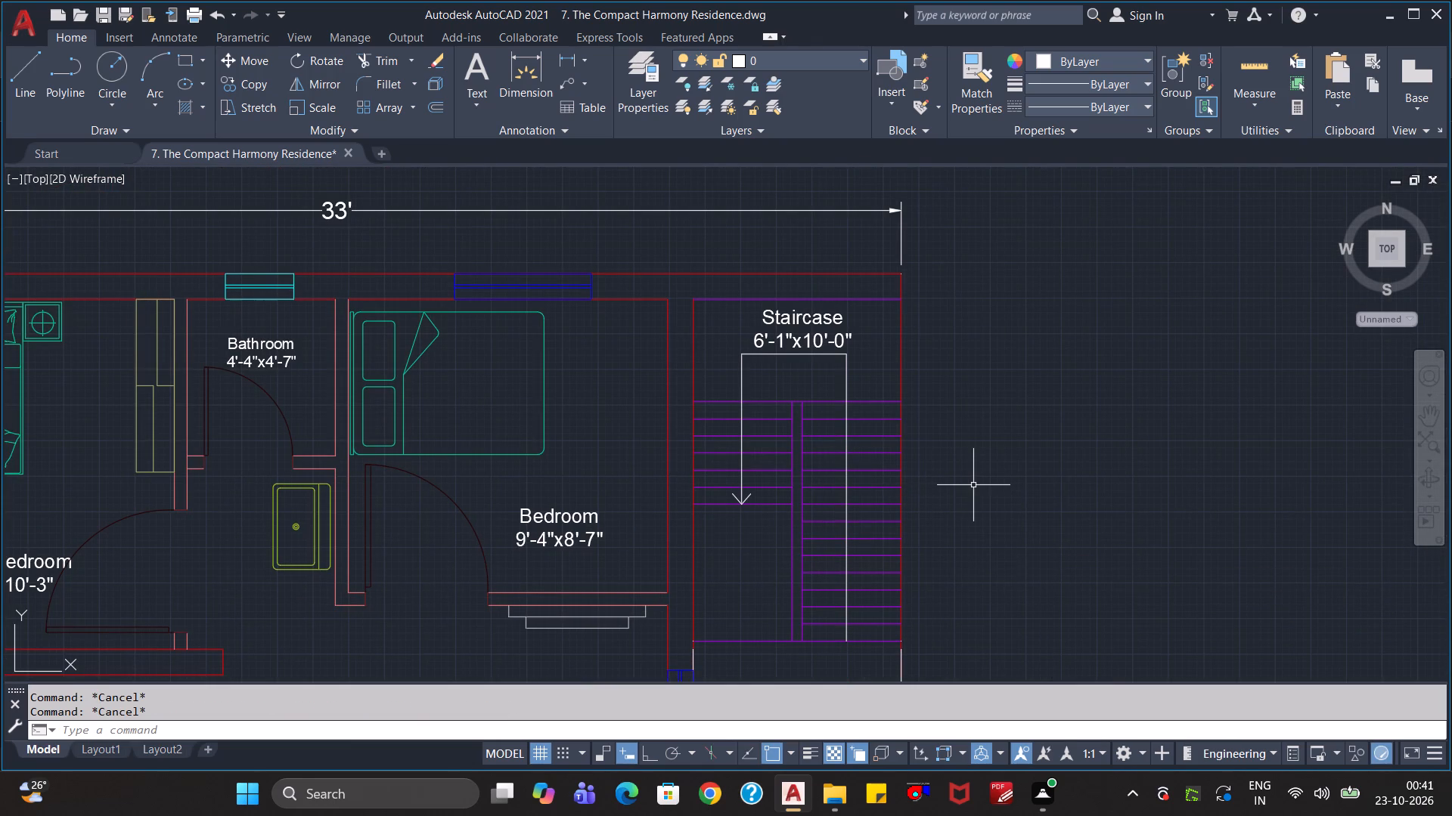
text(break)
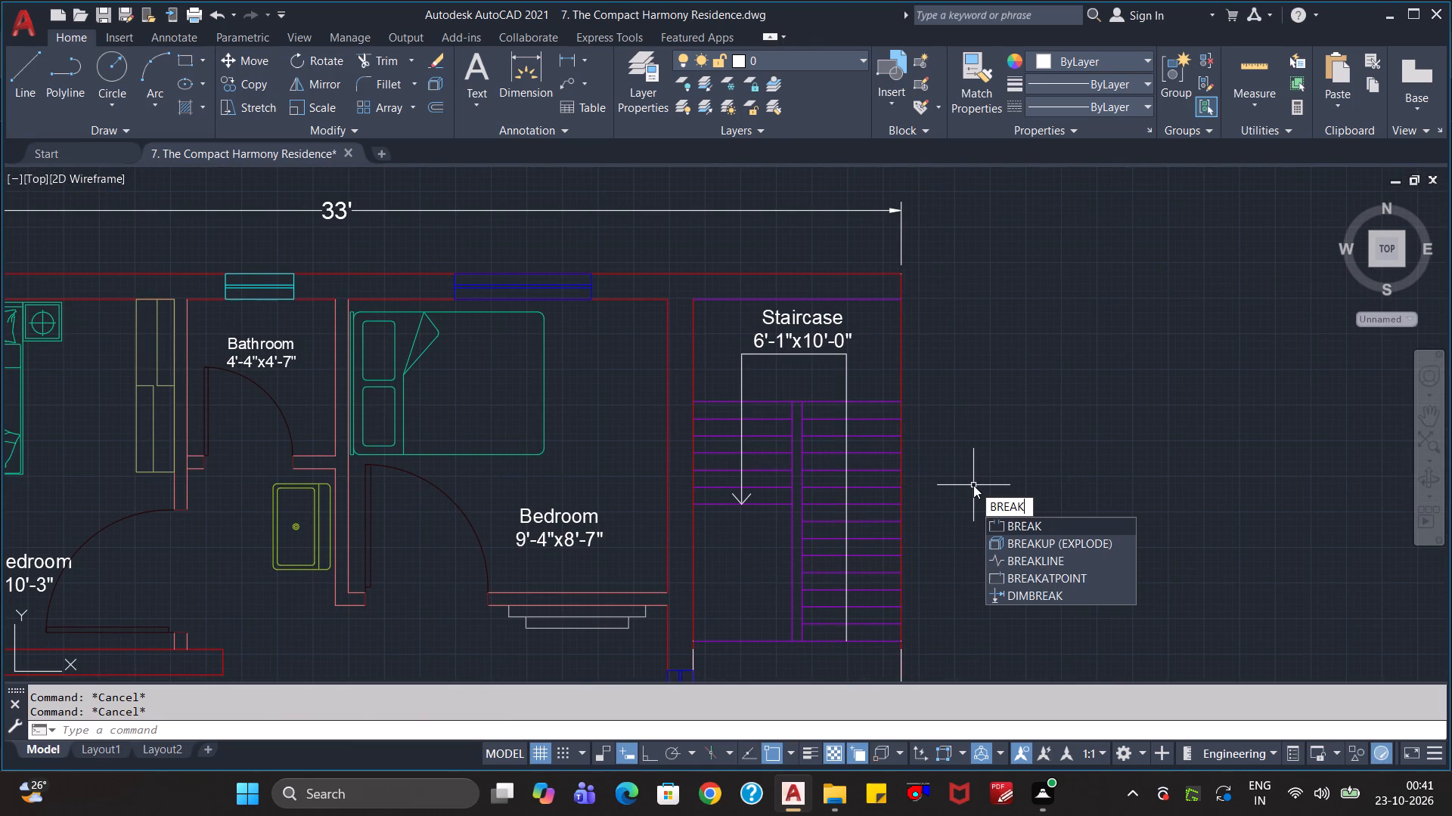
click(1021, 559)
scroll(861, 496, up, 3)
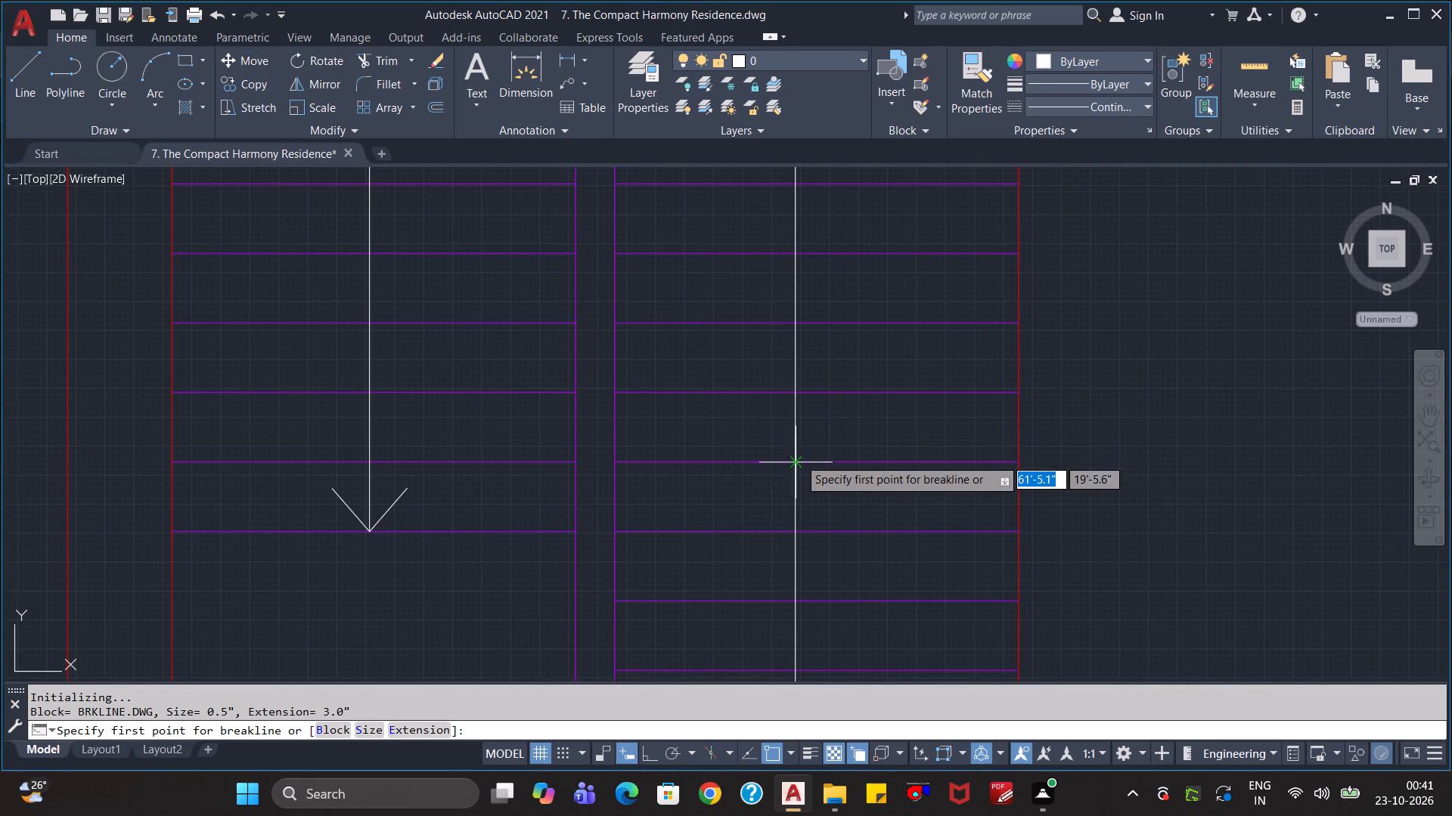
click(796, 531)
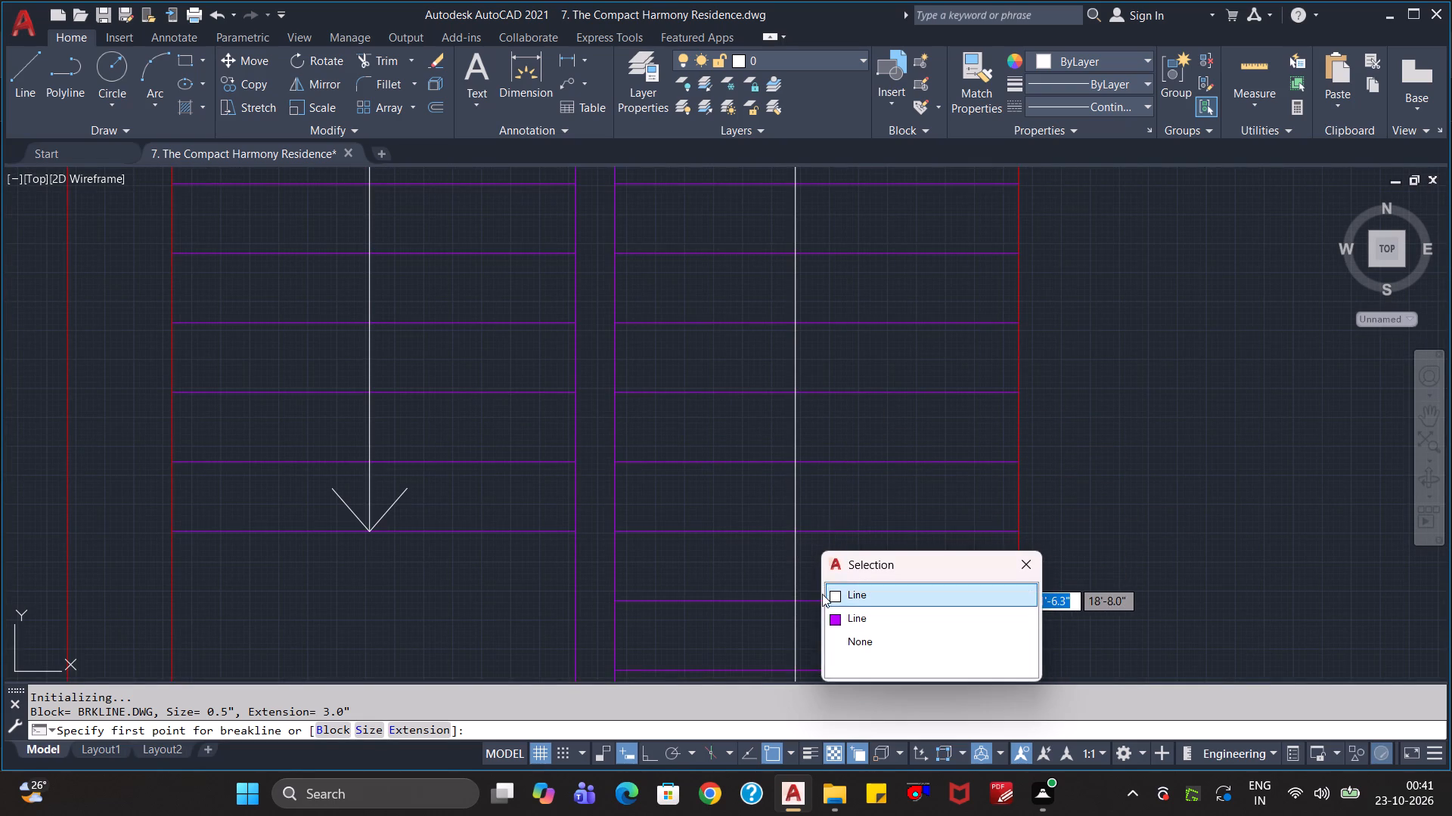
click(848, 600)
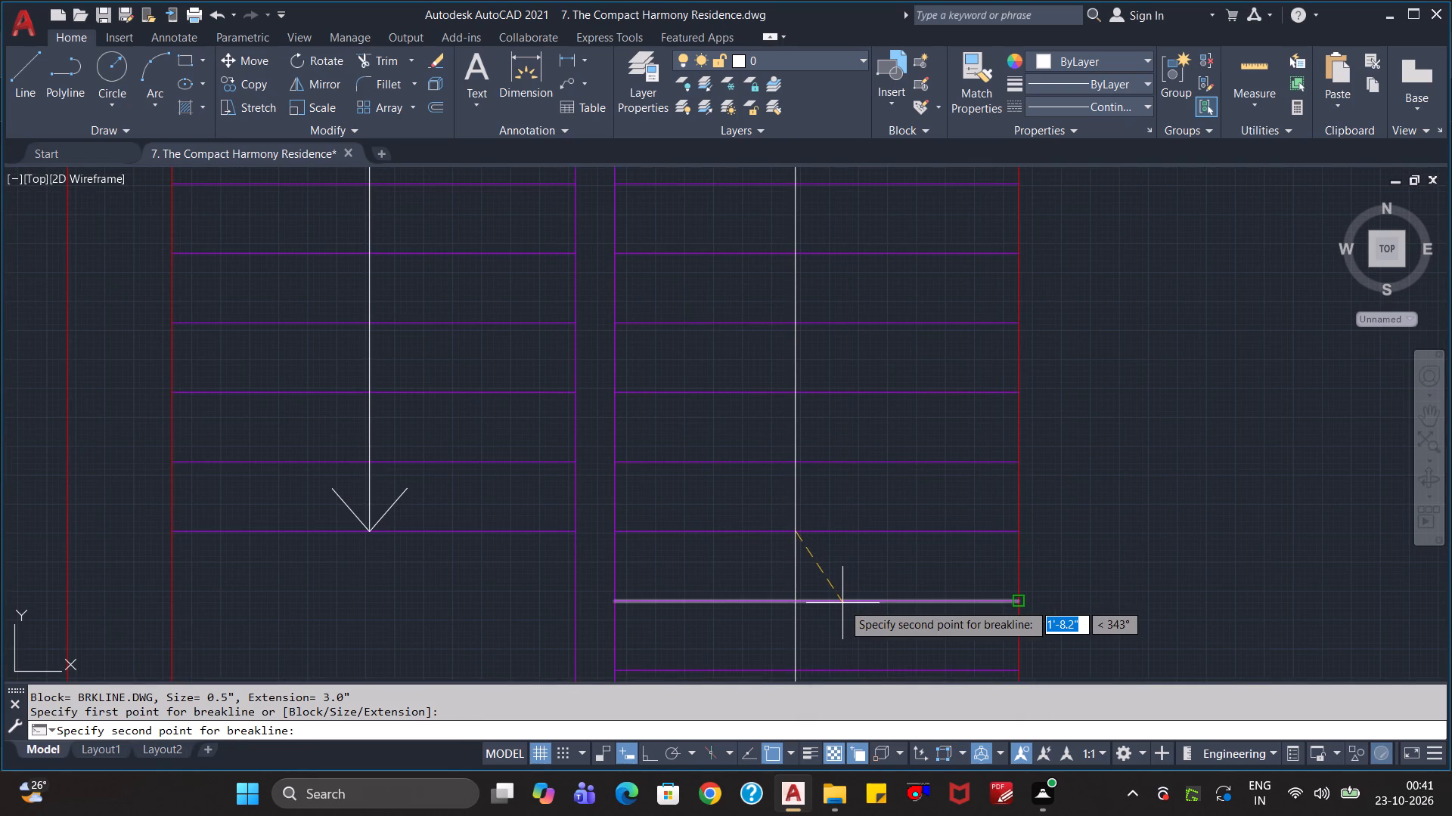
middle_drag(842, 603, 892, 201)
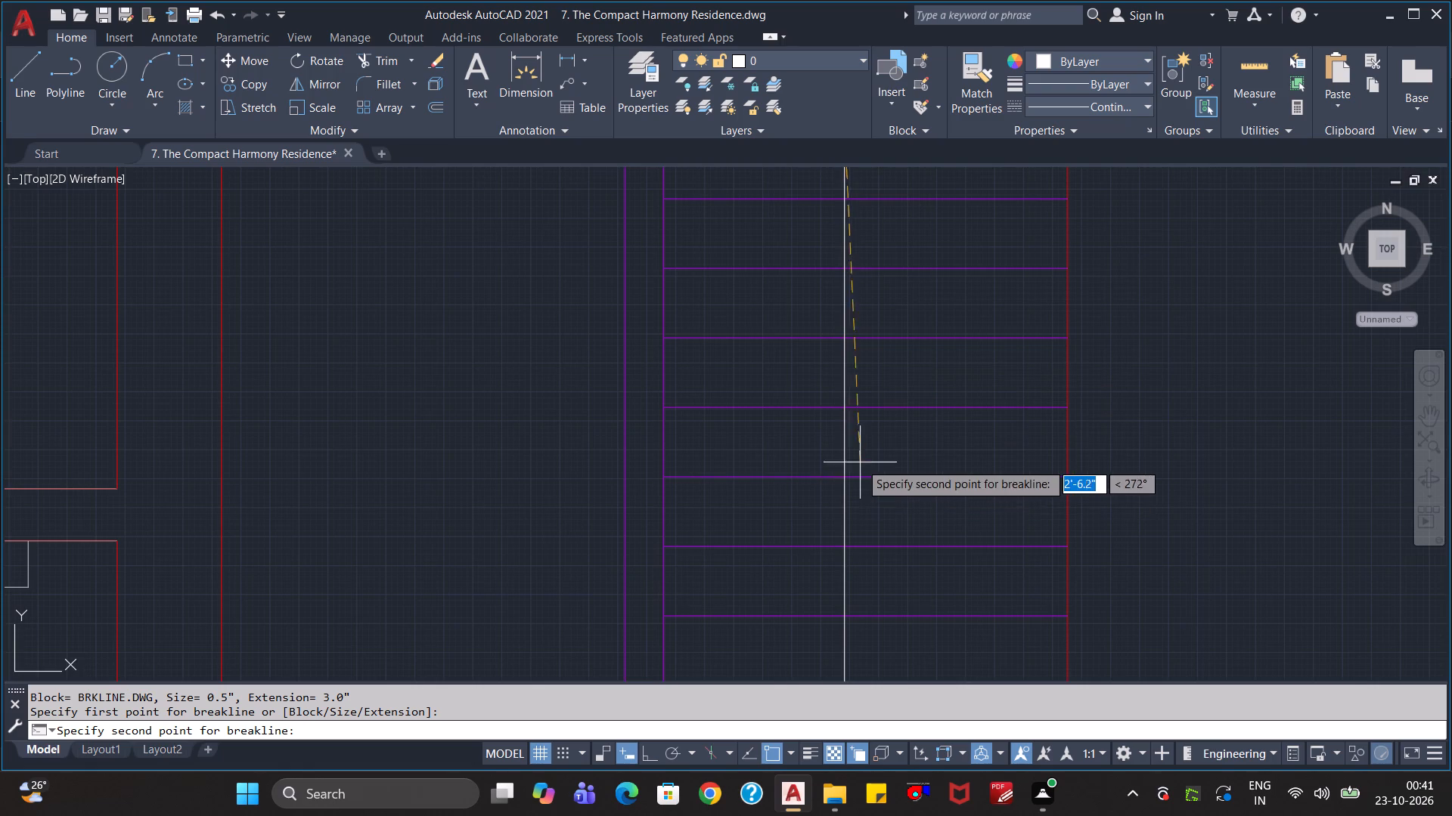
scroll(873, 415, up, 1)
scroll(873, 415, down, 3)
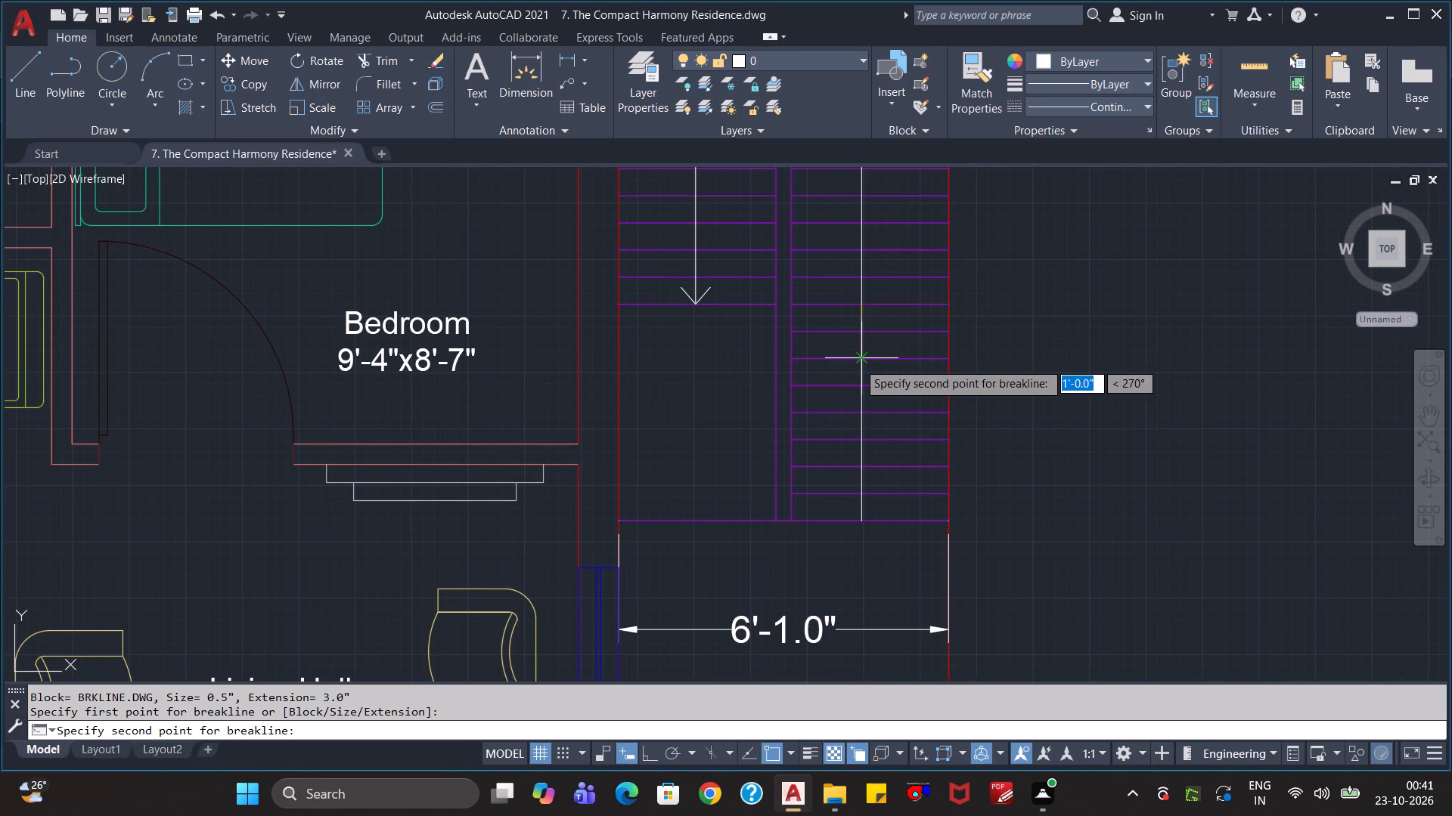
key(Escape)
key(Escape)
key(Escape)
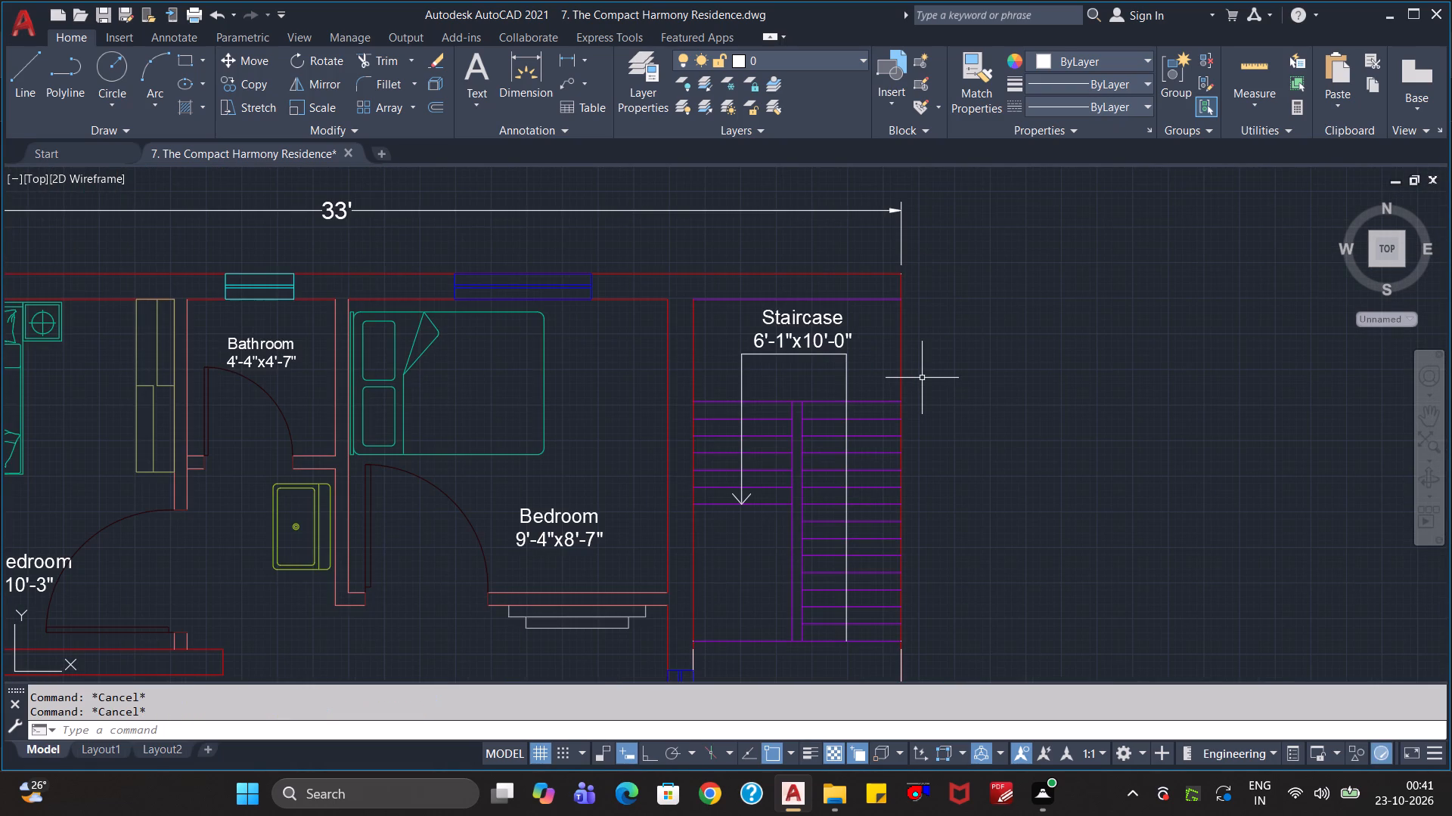
Draw a Breakline down the east stair flight's direction line across three tread spacings, with the break symbol at its lower end.
text(br)
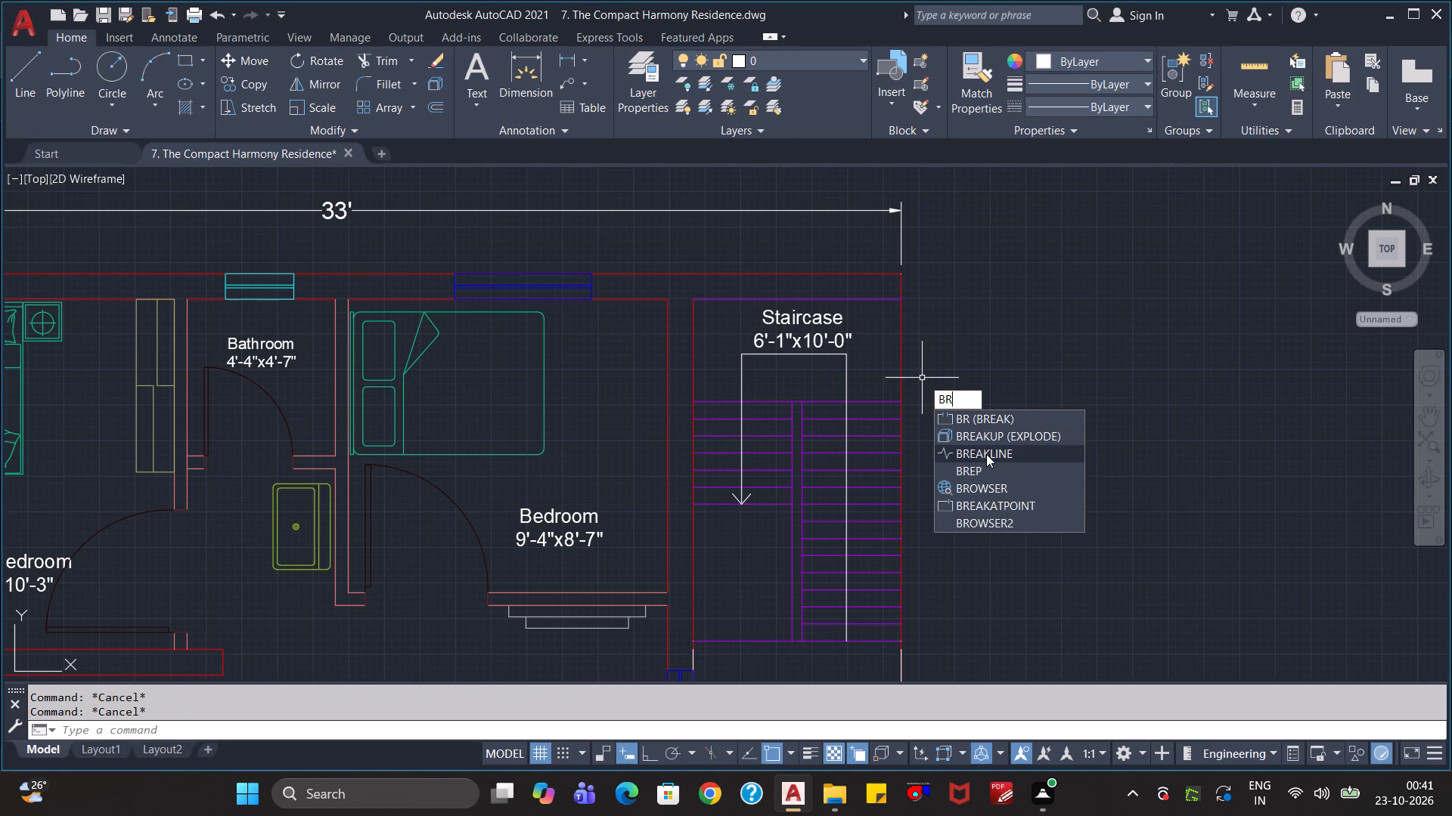
click(986, 454)
click(847, 458)
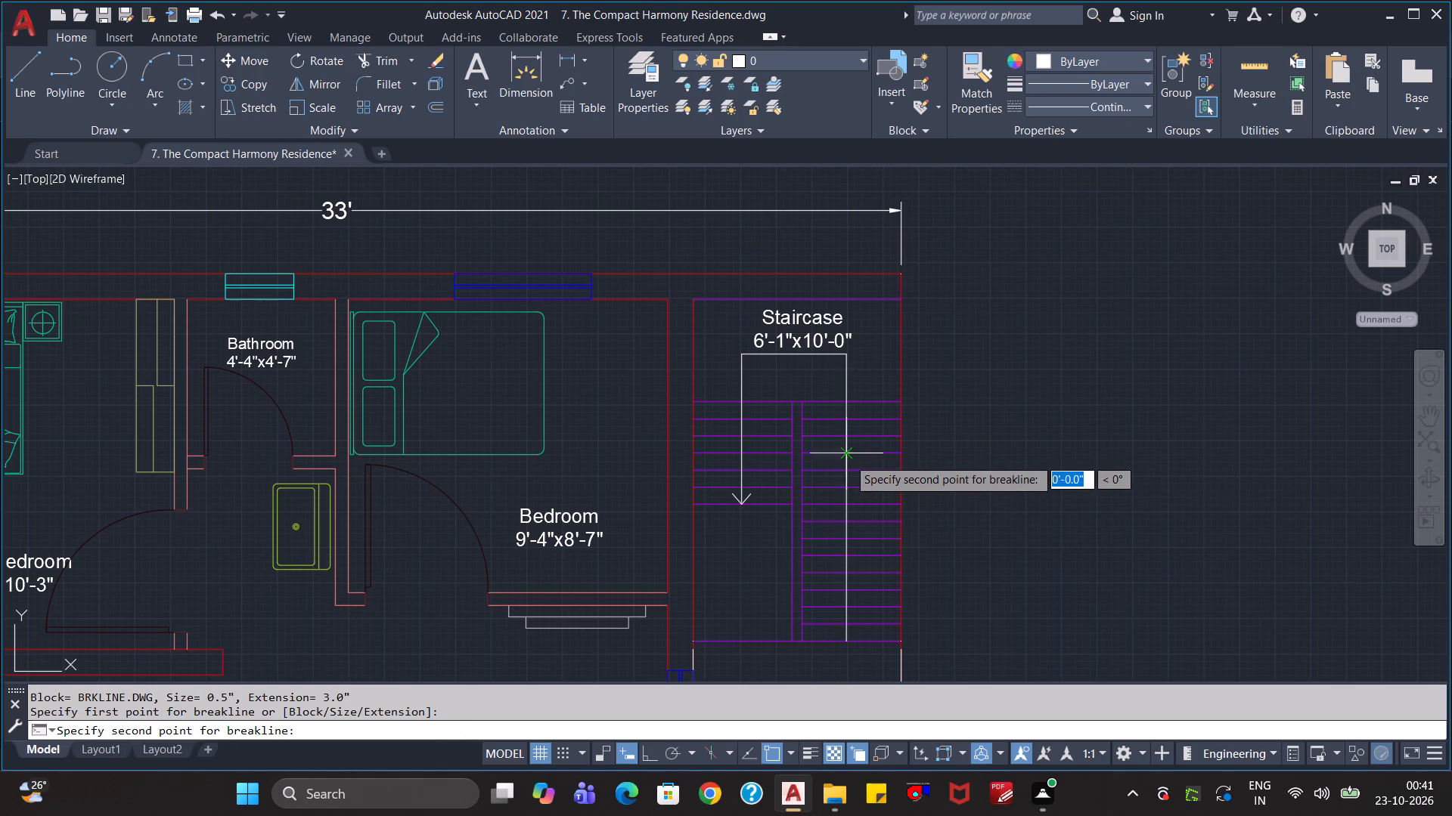
click(845, 505)
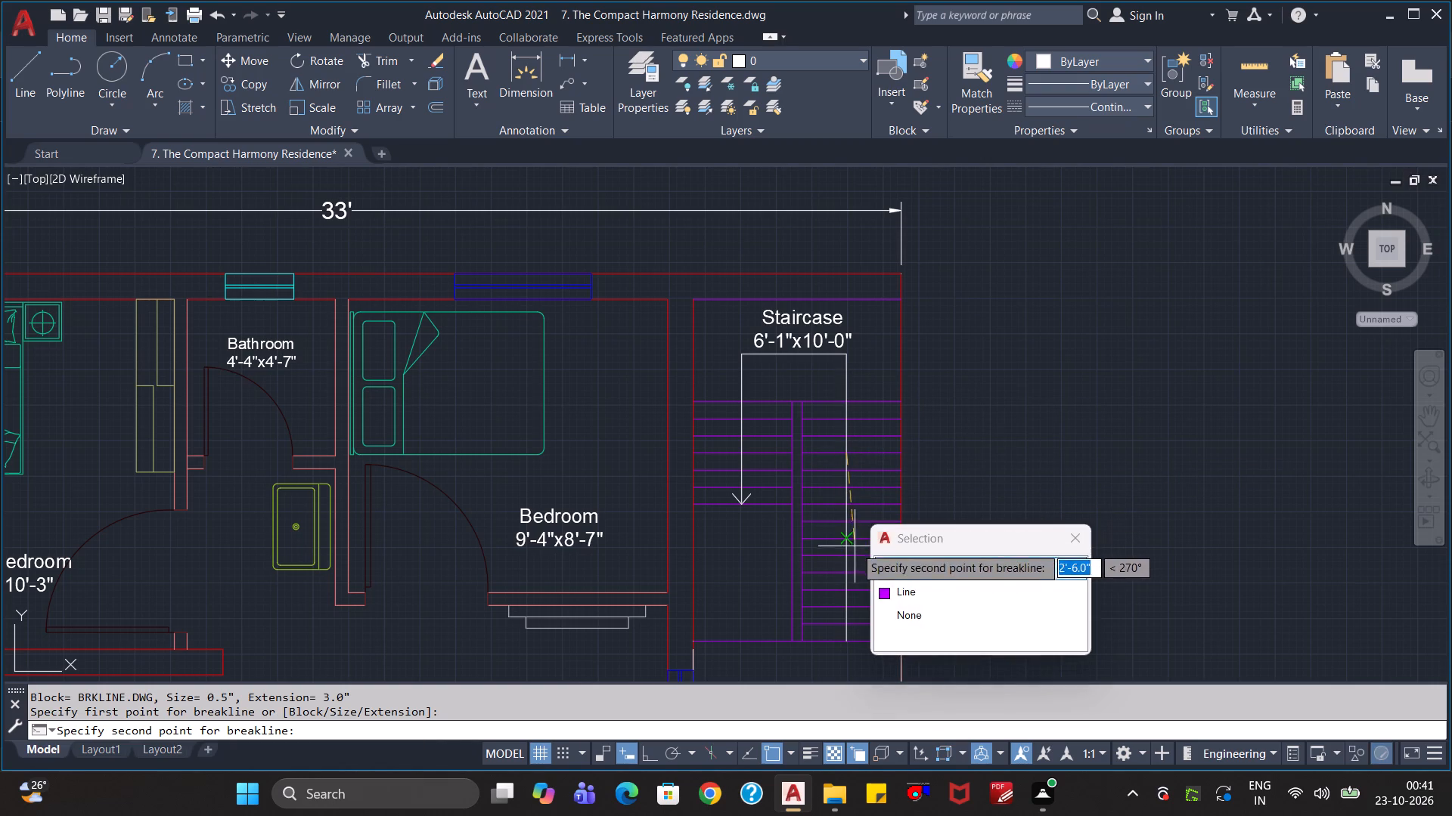
click(880, 563)
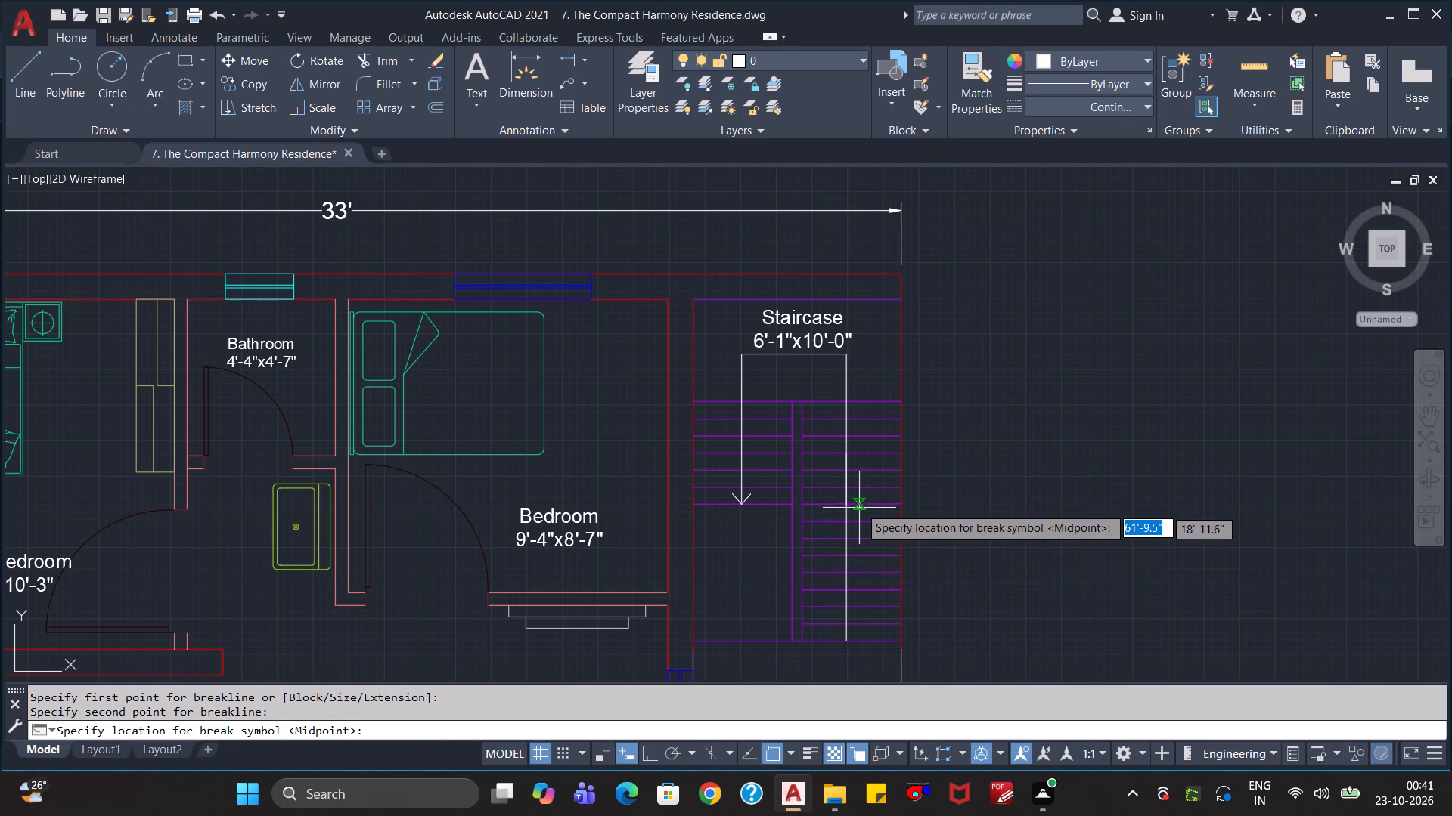
click(845, 507)
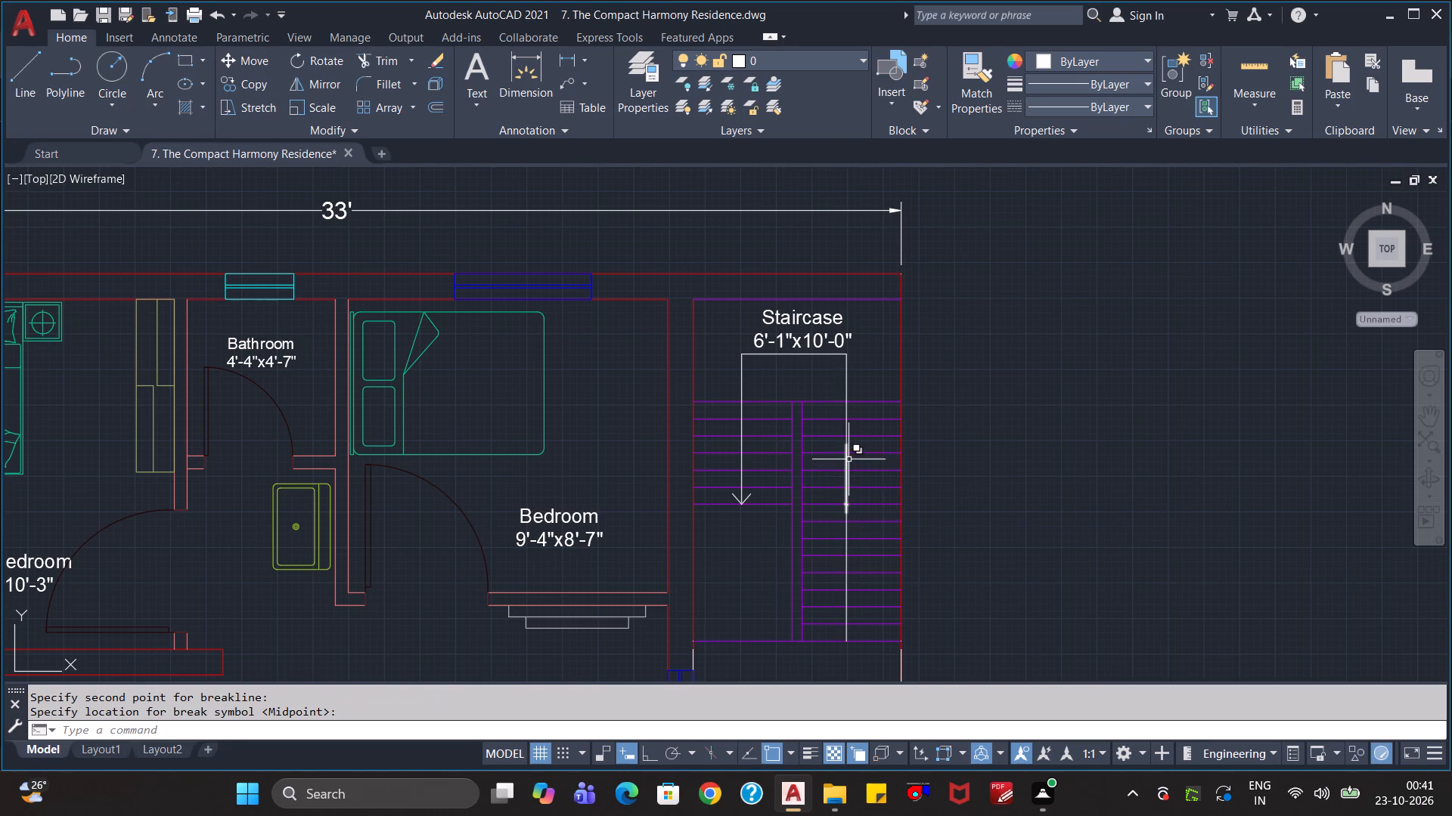
key(Escape)
key(Escape)
key(Escape)
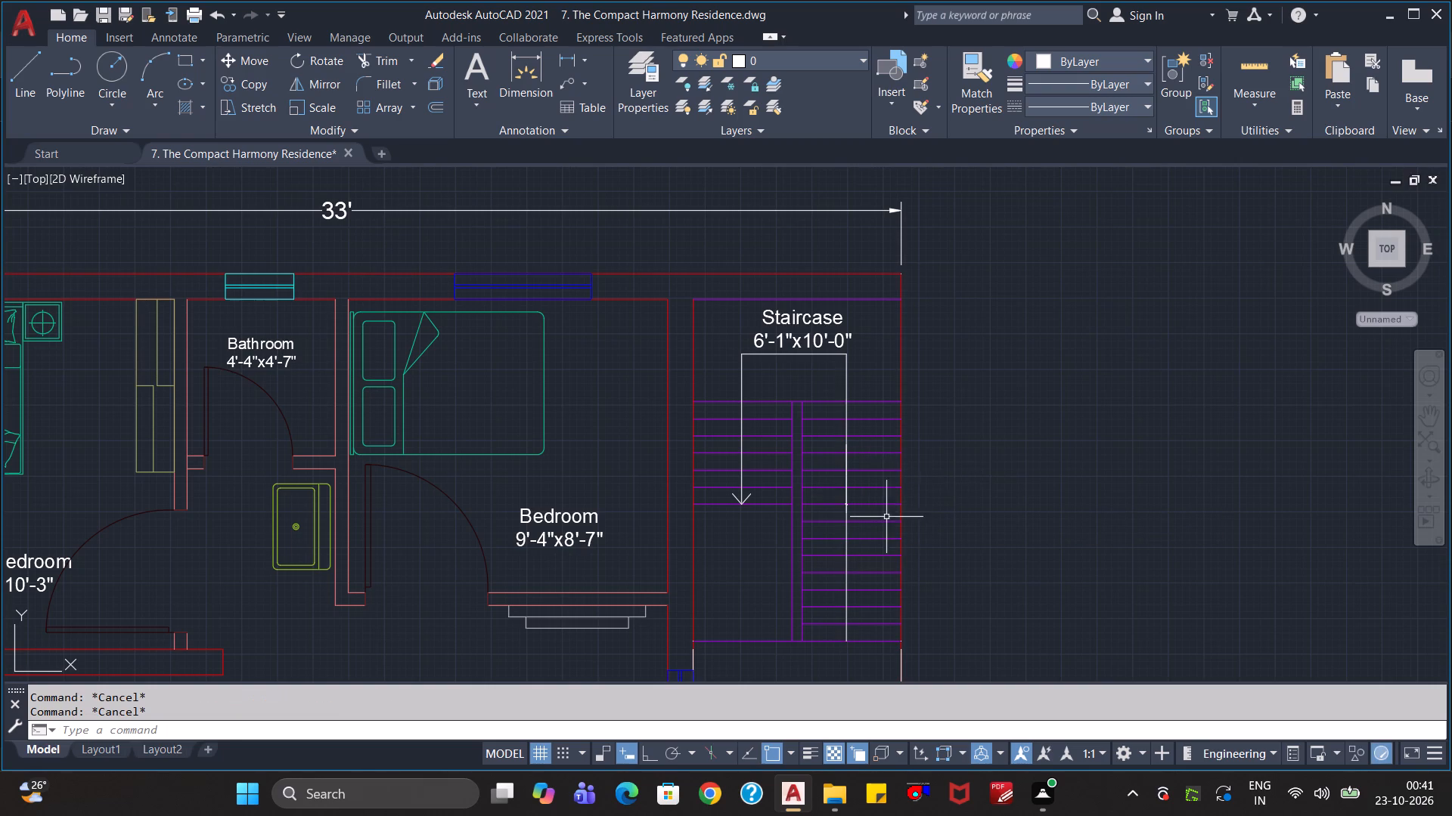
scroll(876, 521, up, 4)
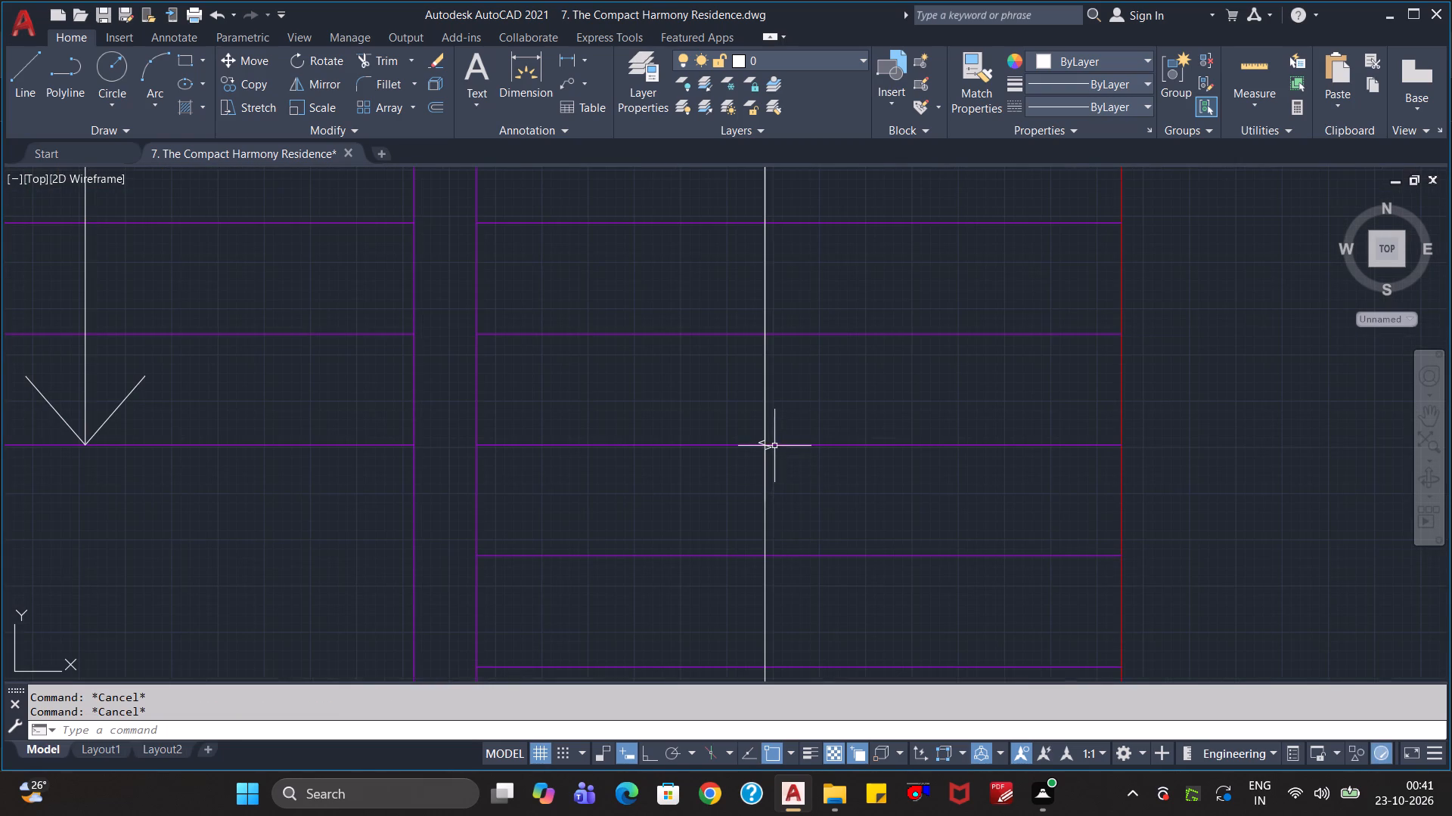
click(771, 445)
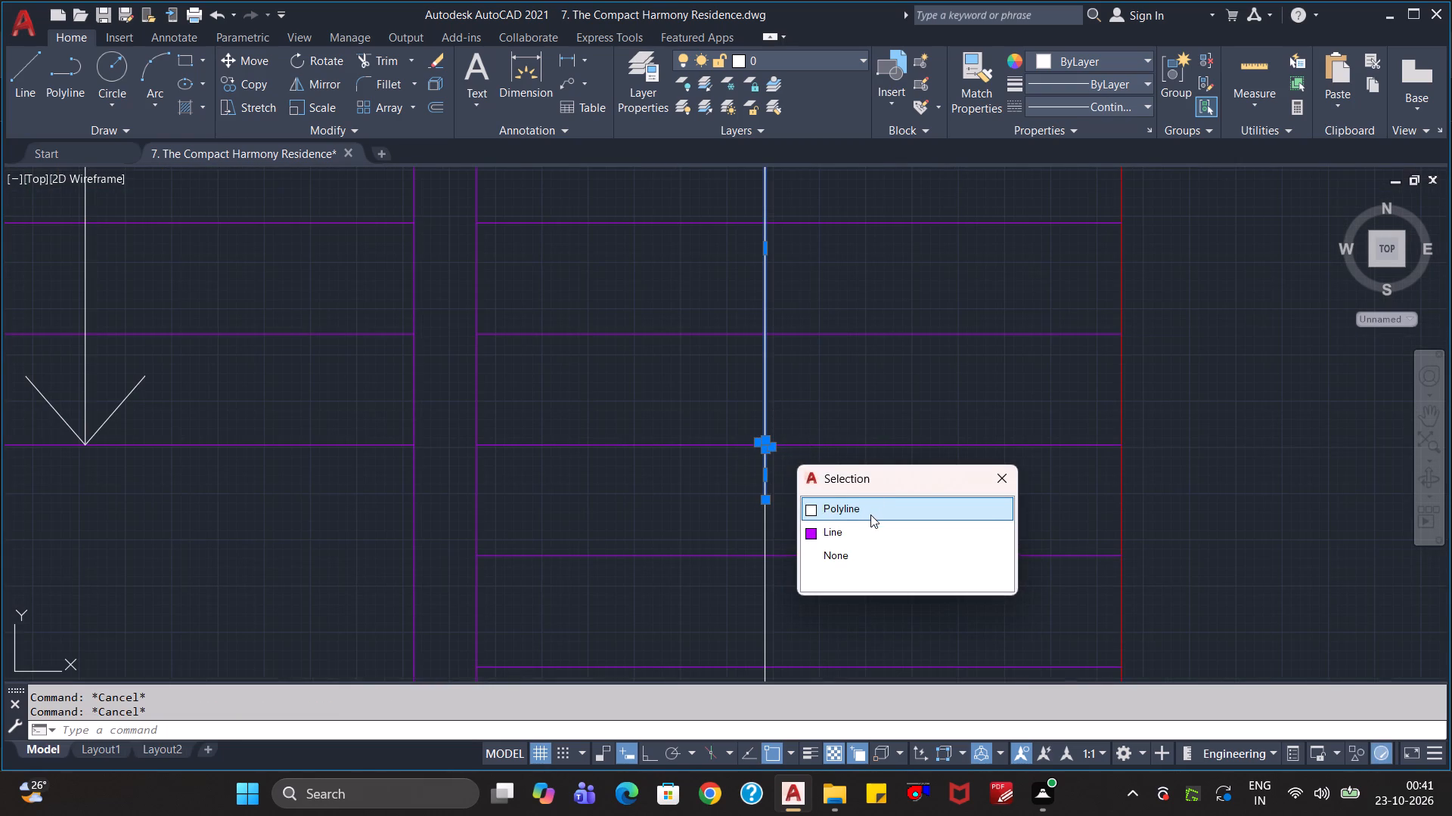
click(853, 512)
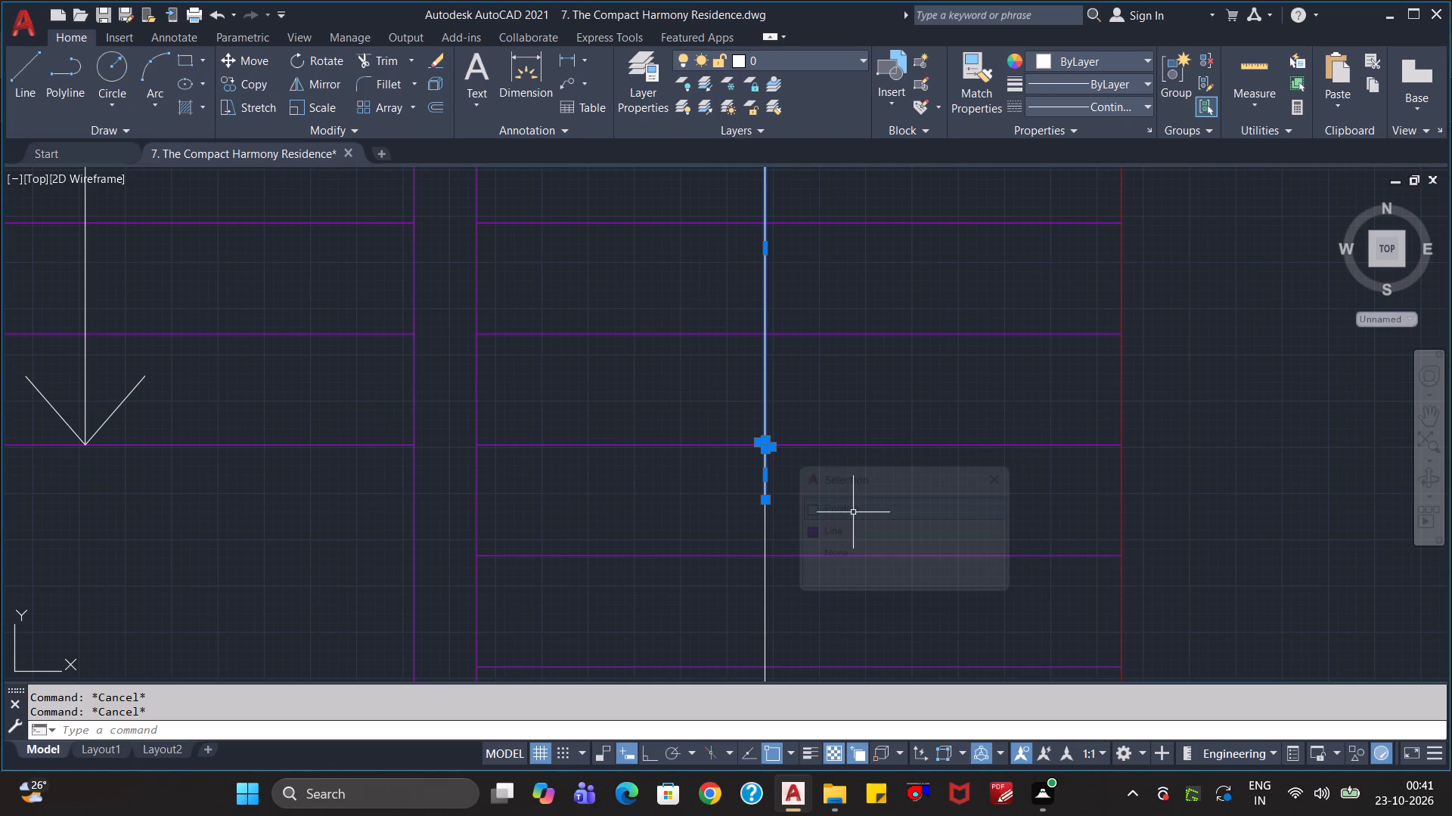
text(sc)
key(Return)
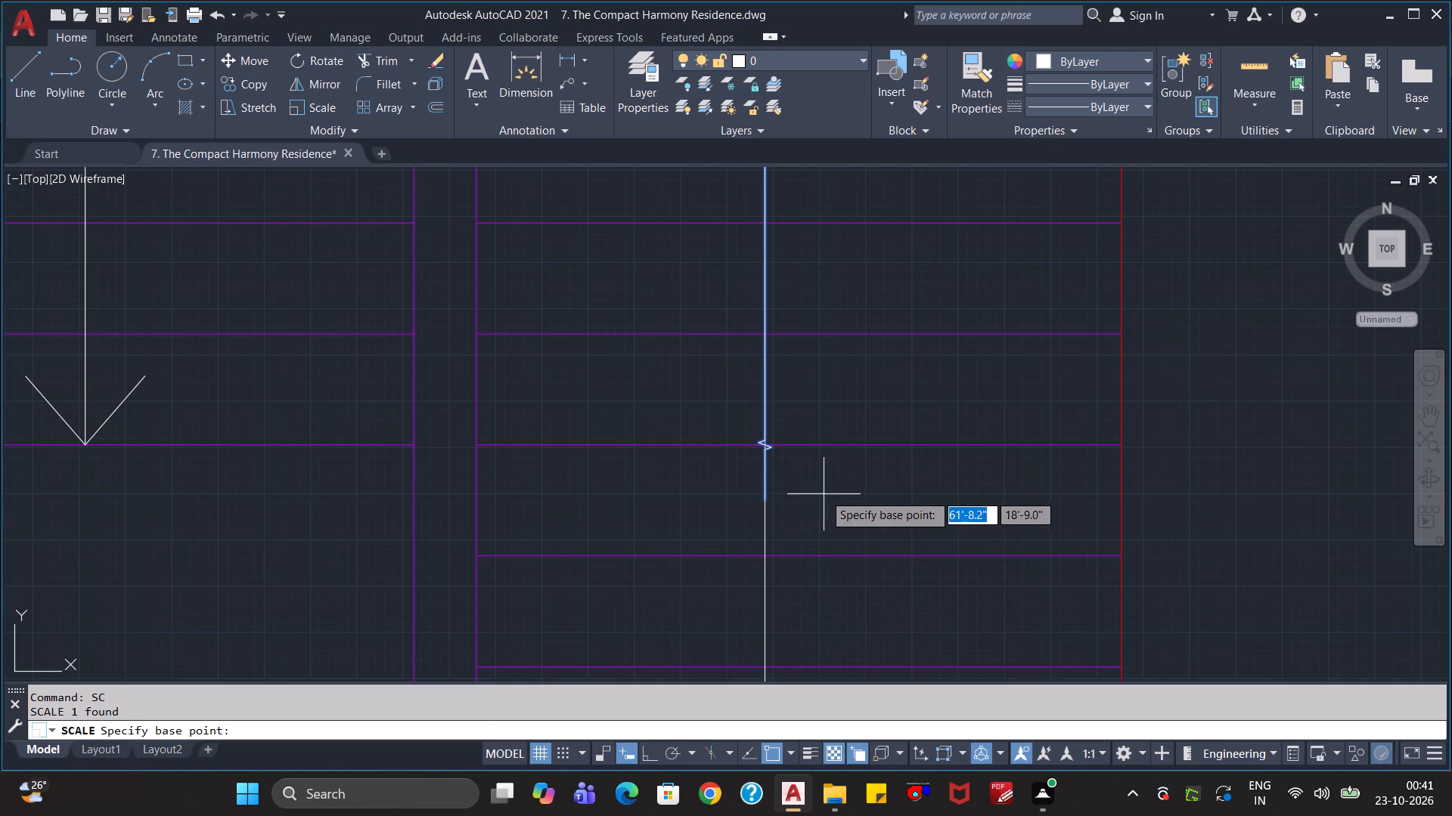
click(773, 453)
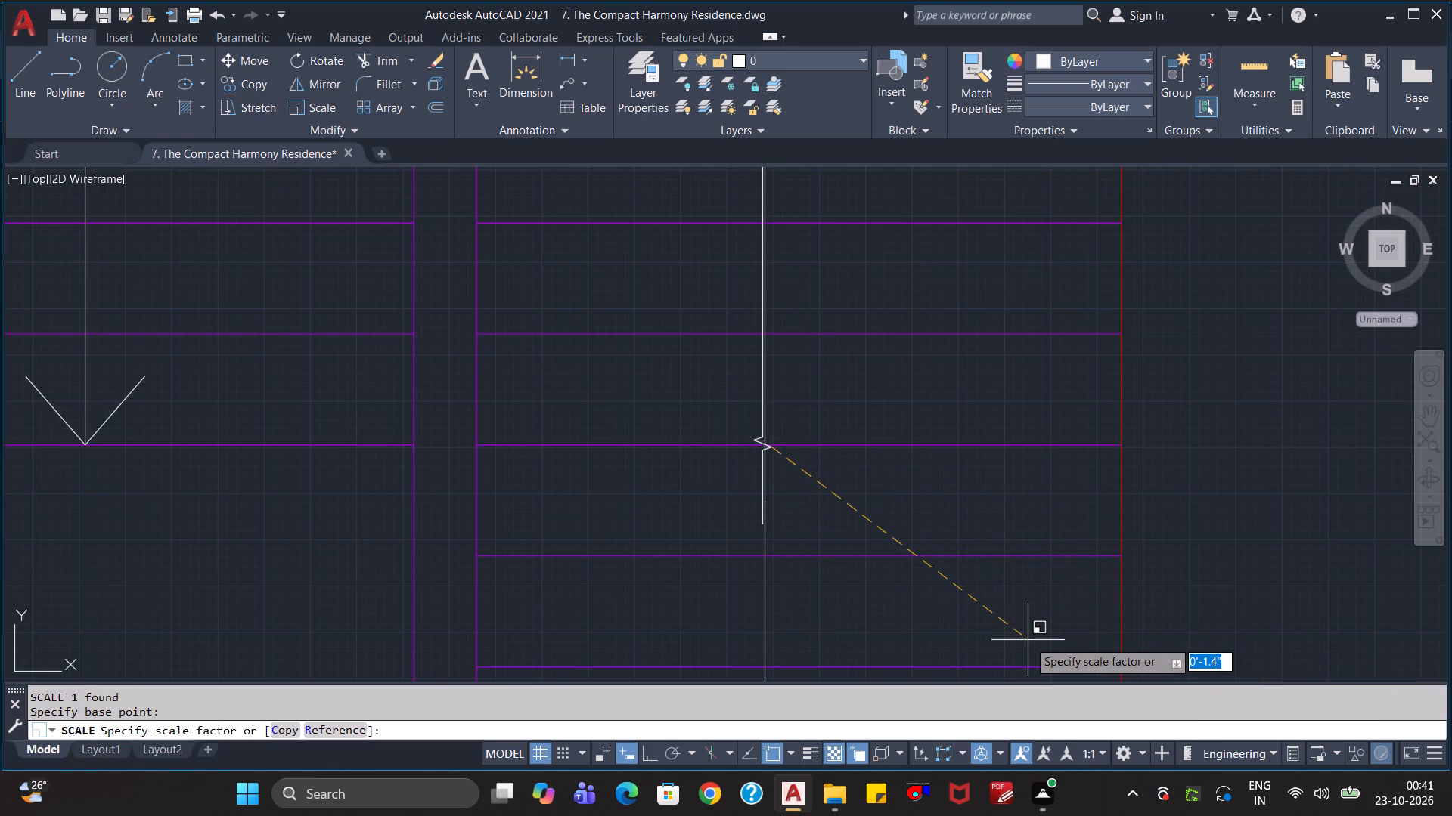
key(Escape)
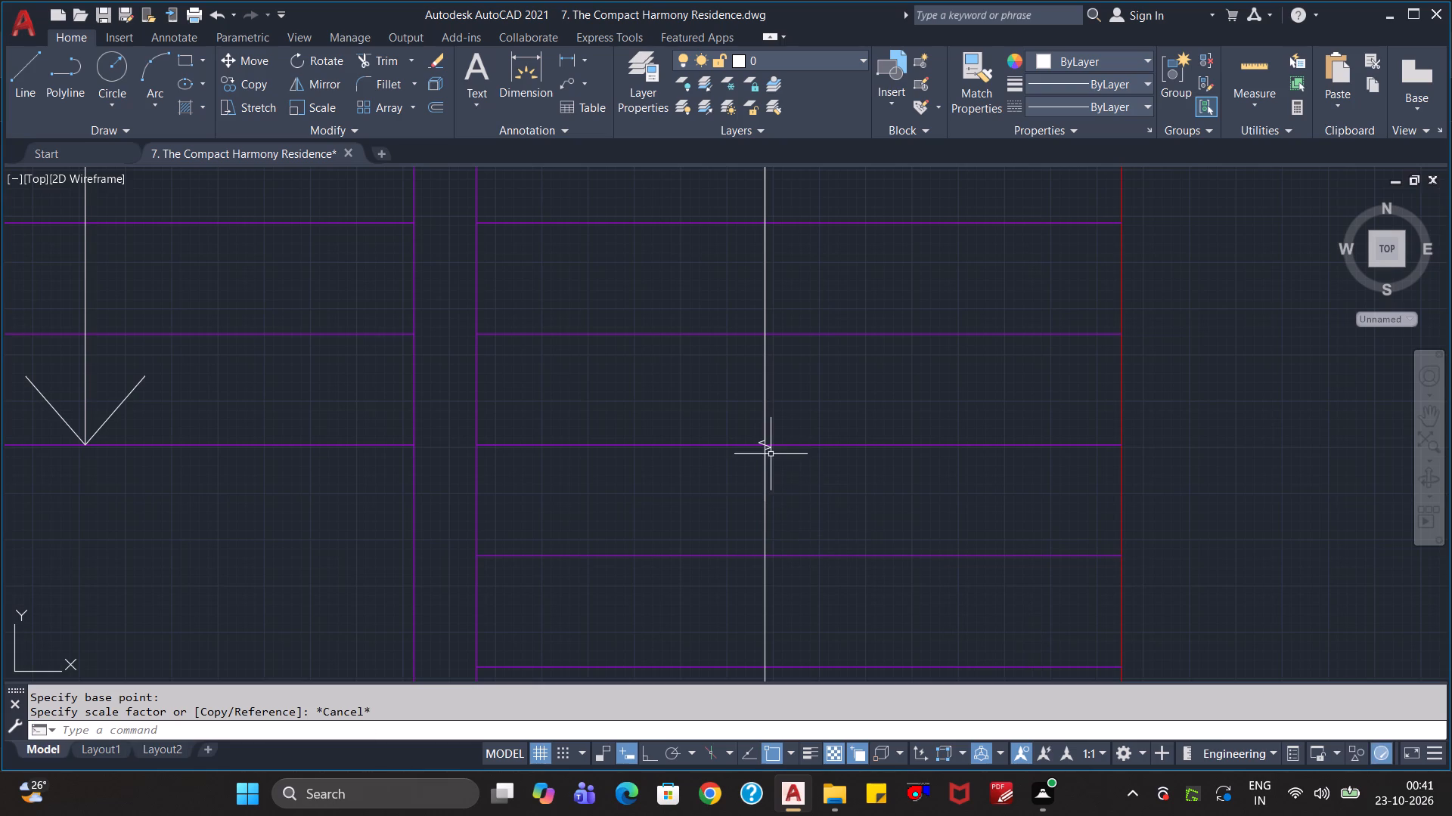
Scale up the break line on the east stair flight from its lower endpoint by a factor of about 1'-3.9".
click(765, 453)
click(910, 521)
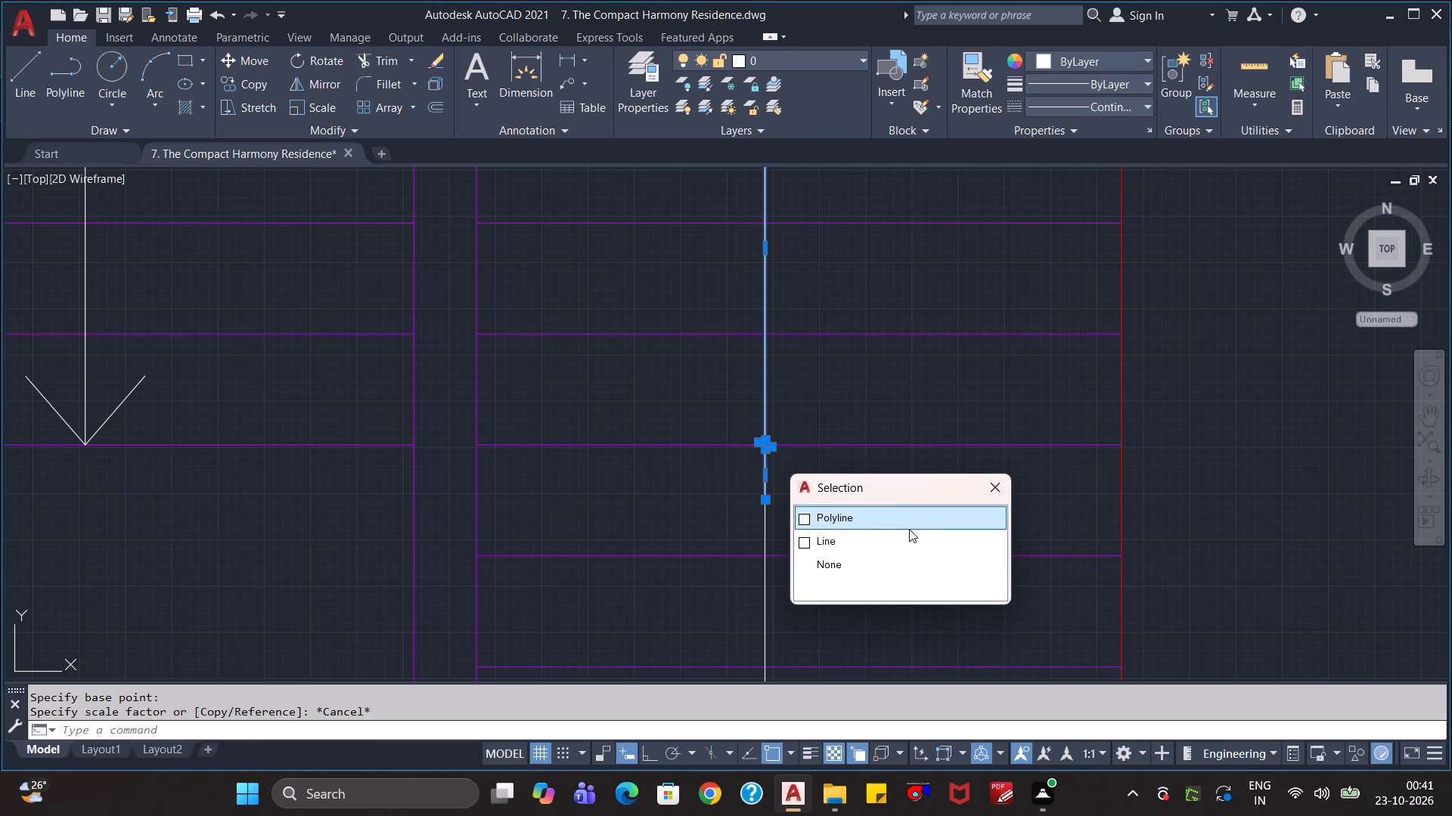
click(909, 529)
text(sc)
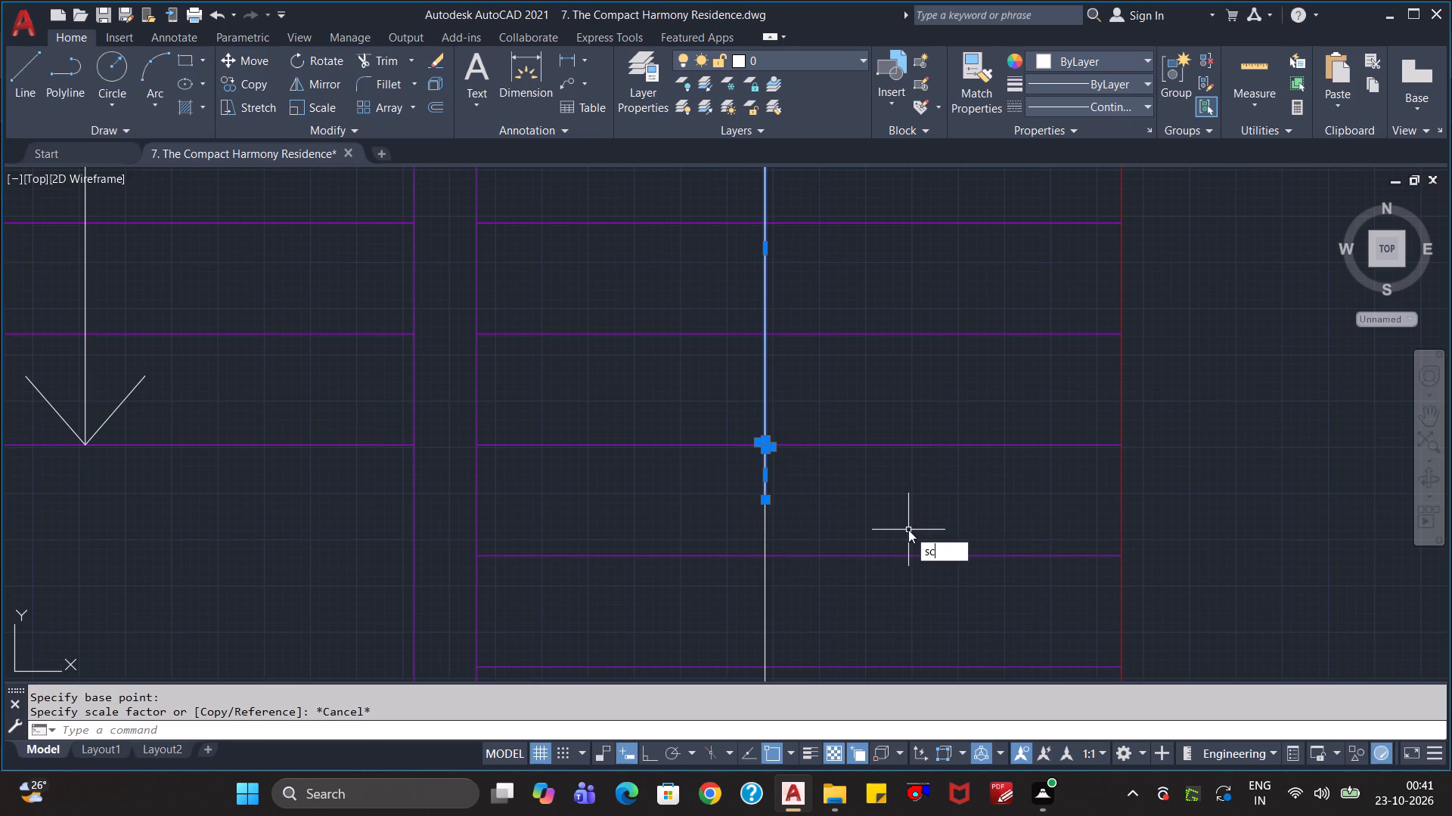
key(Return)
click(763, 502)
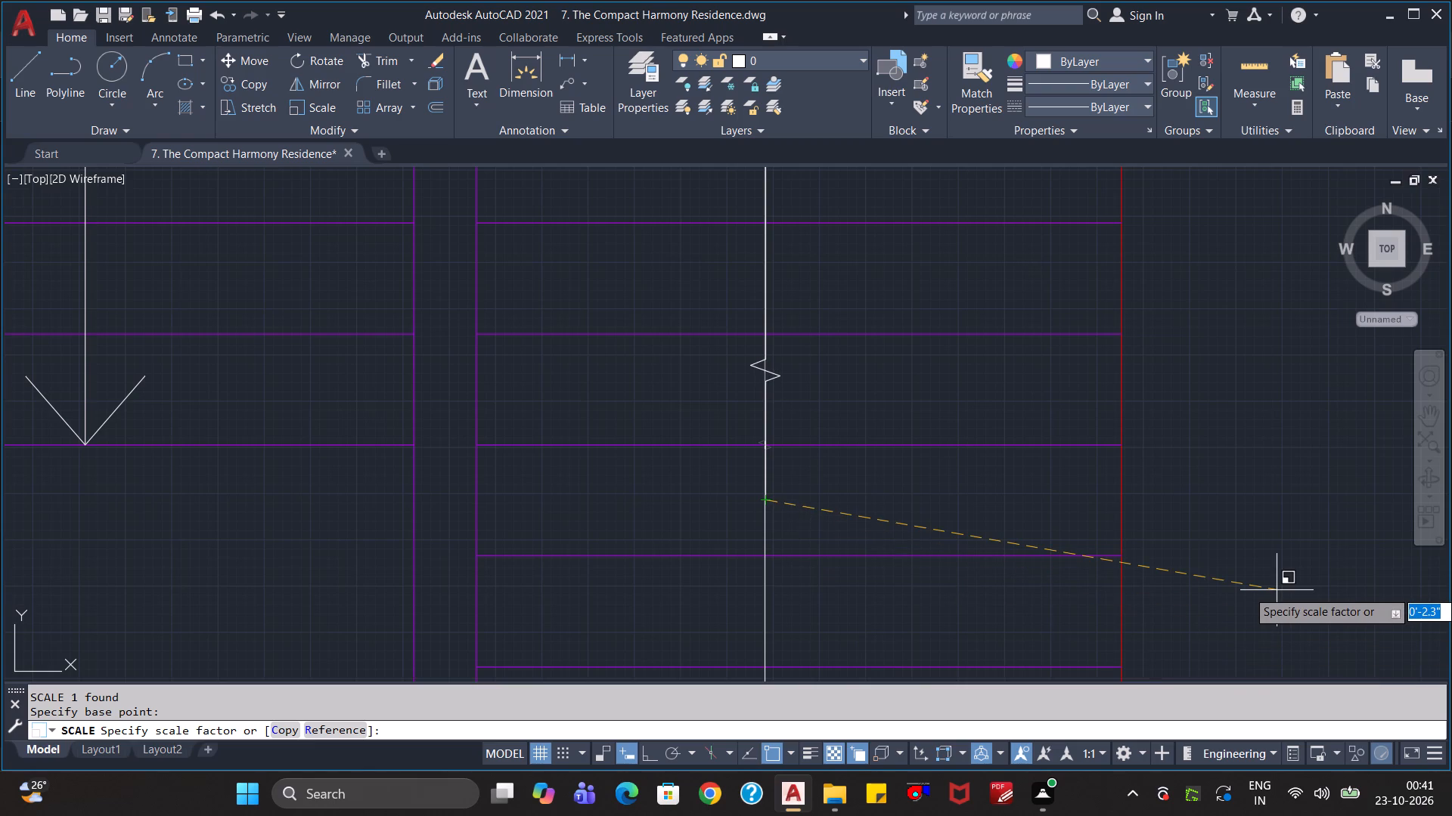
scroll(1277, 590, down, 1)
middle_drag(1277, 590, 737, 475)
scroll(737, 475, down, 3)
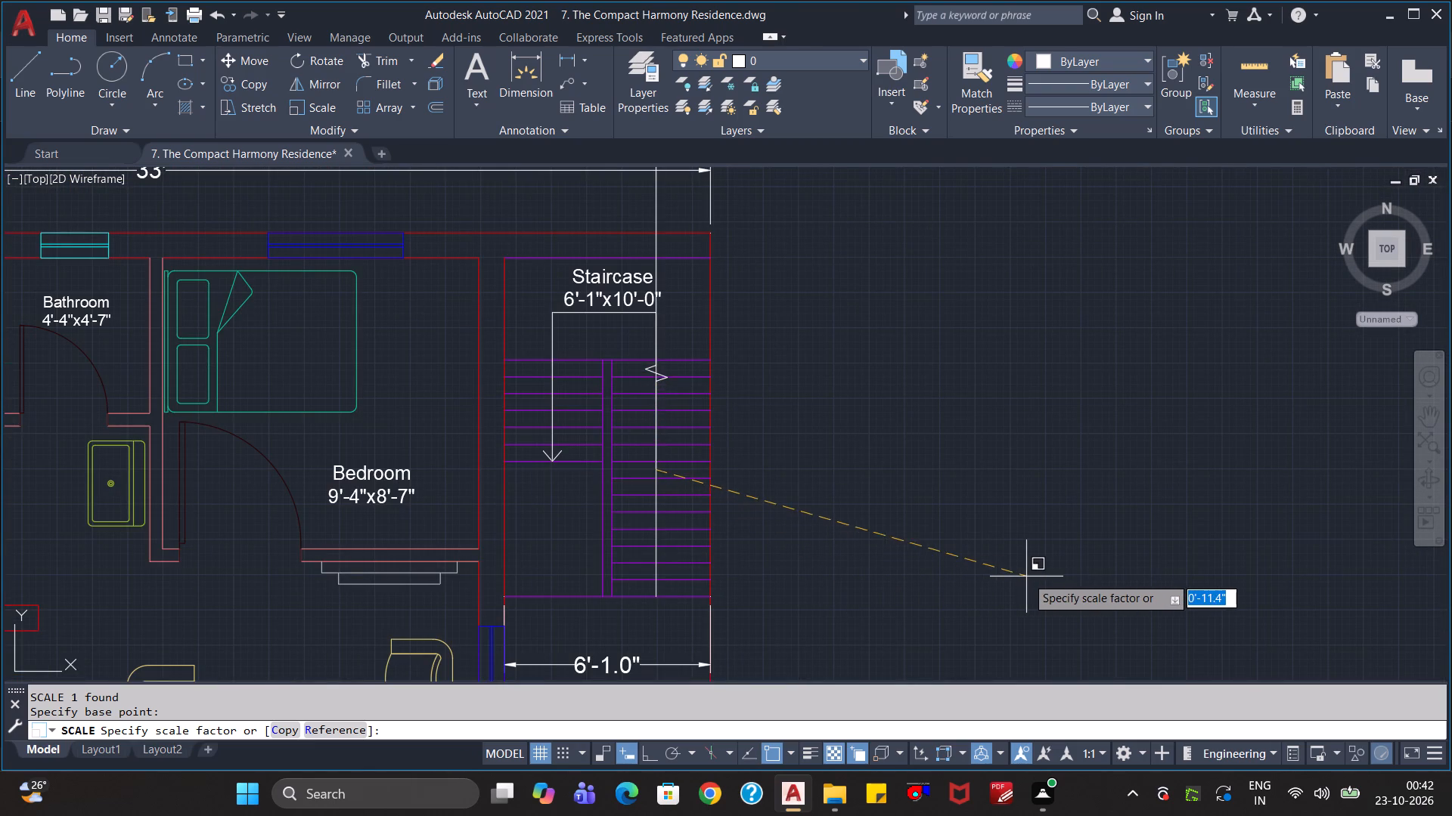
click(1179, 573)
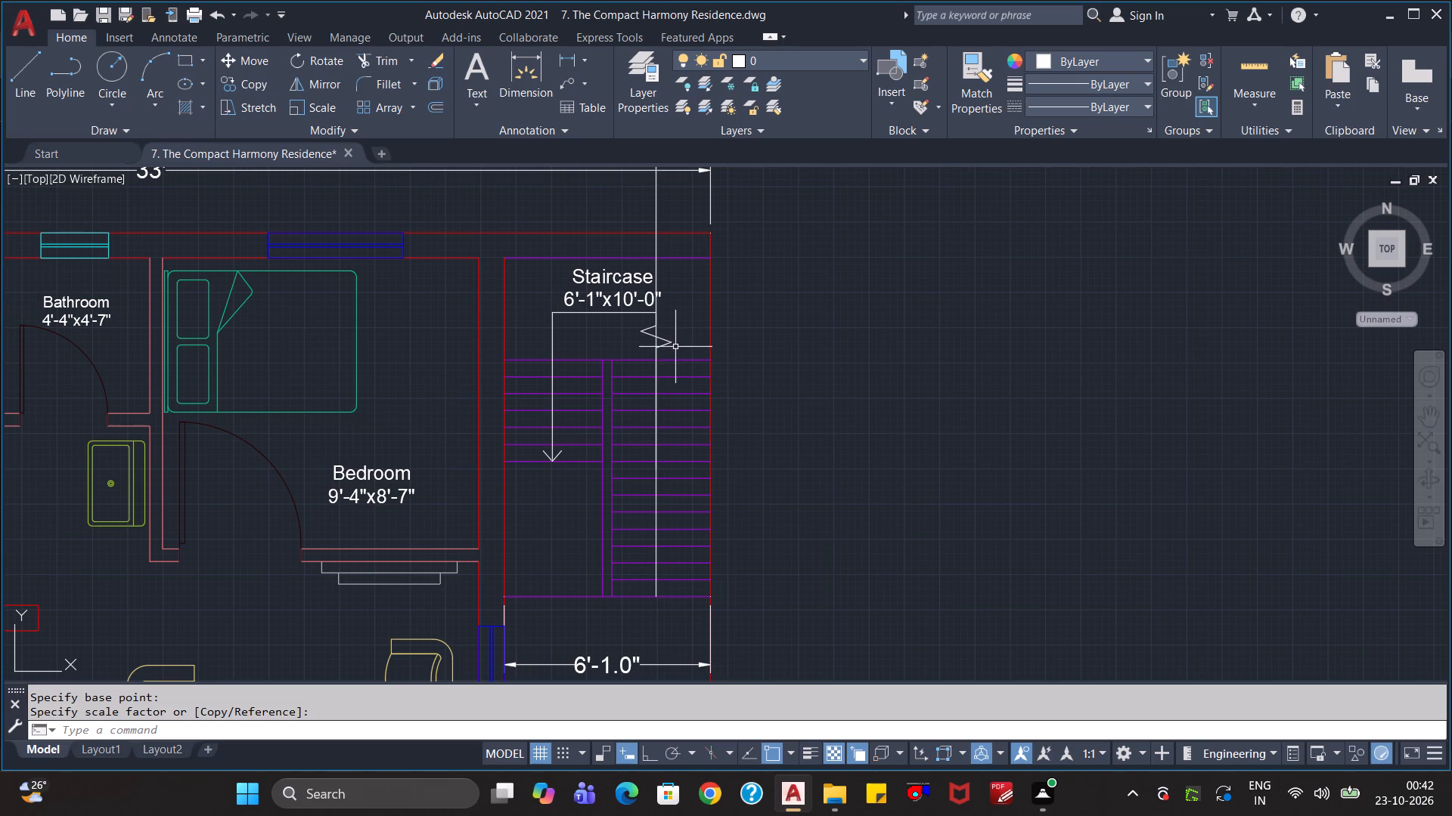
Move the enlarged break line by its lower endpoint to the bottom end of the east flight's direction line.
click(665, 345)
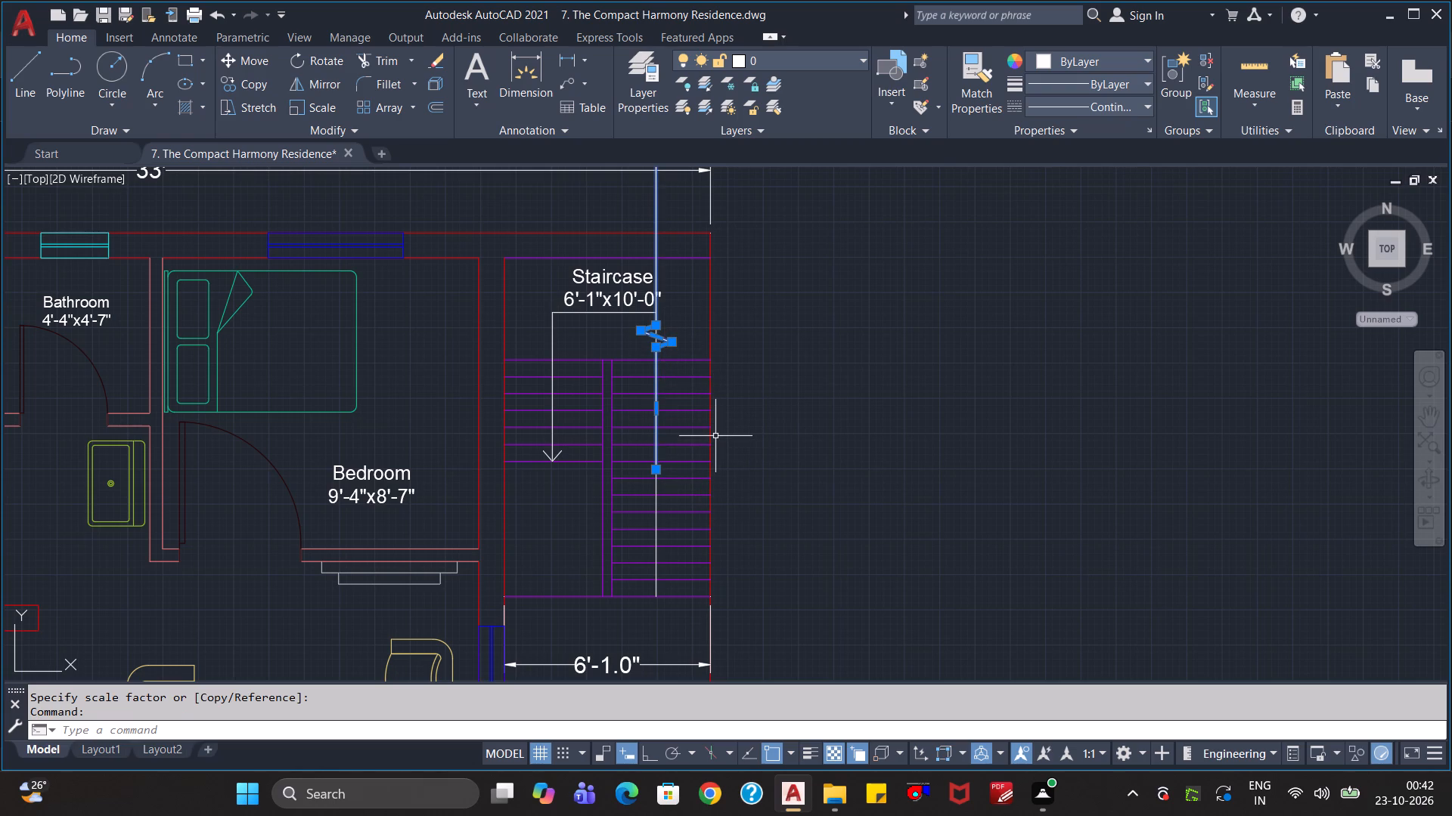
key(m)
key(Return)
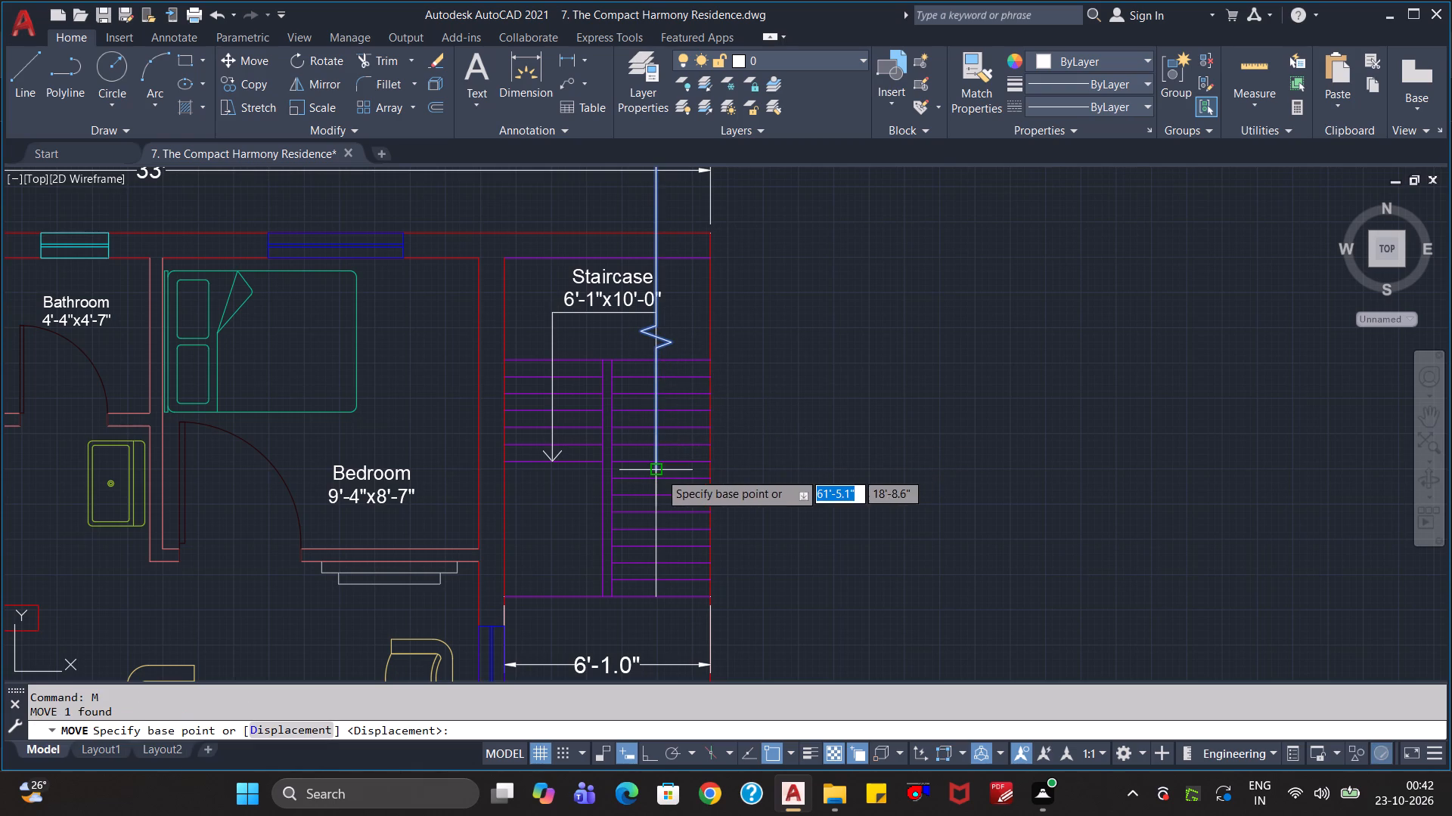
click(656, 472)
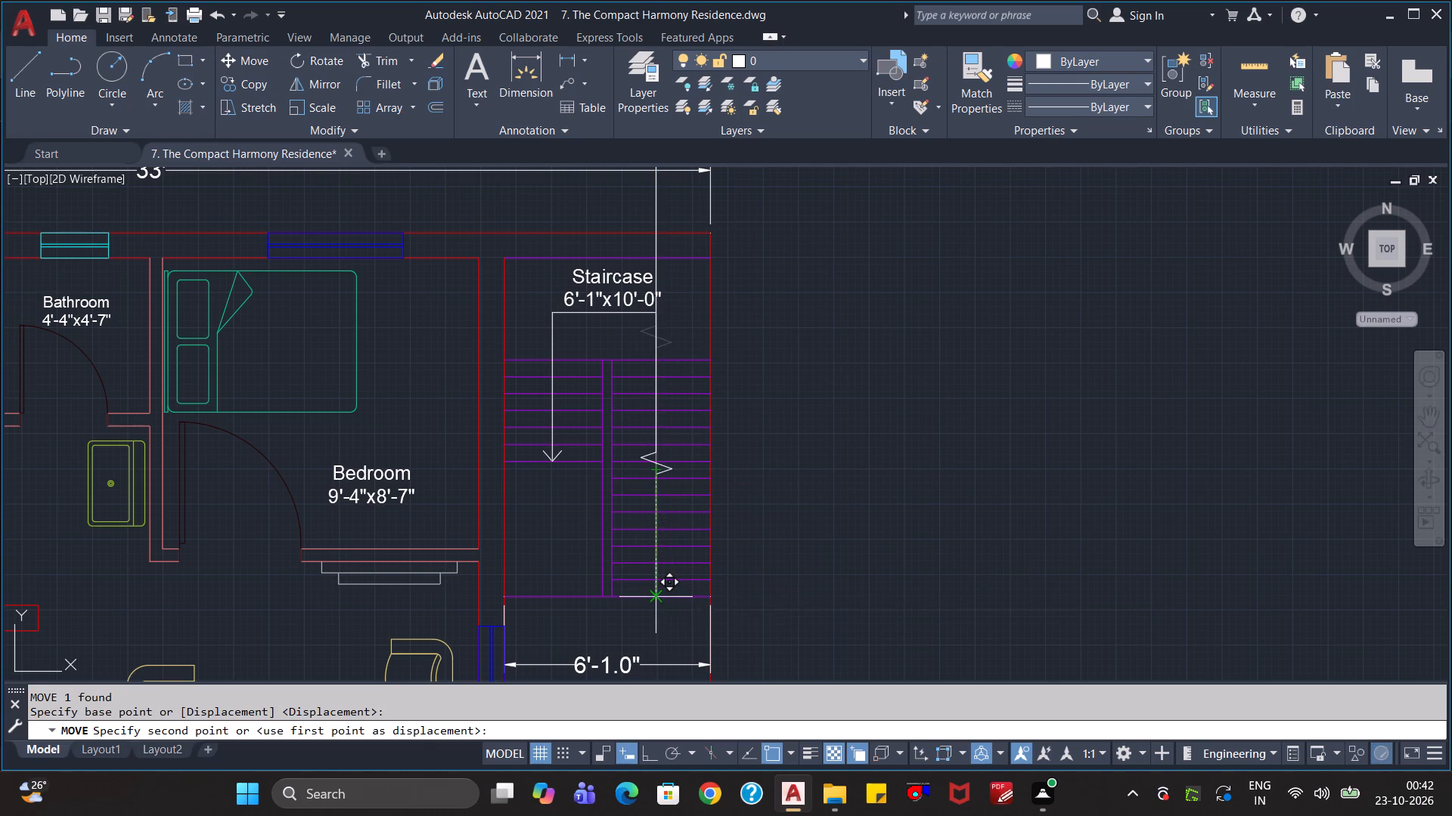
click(656, 594)
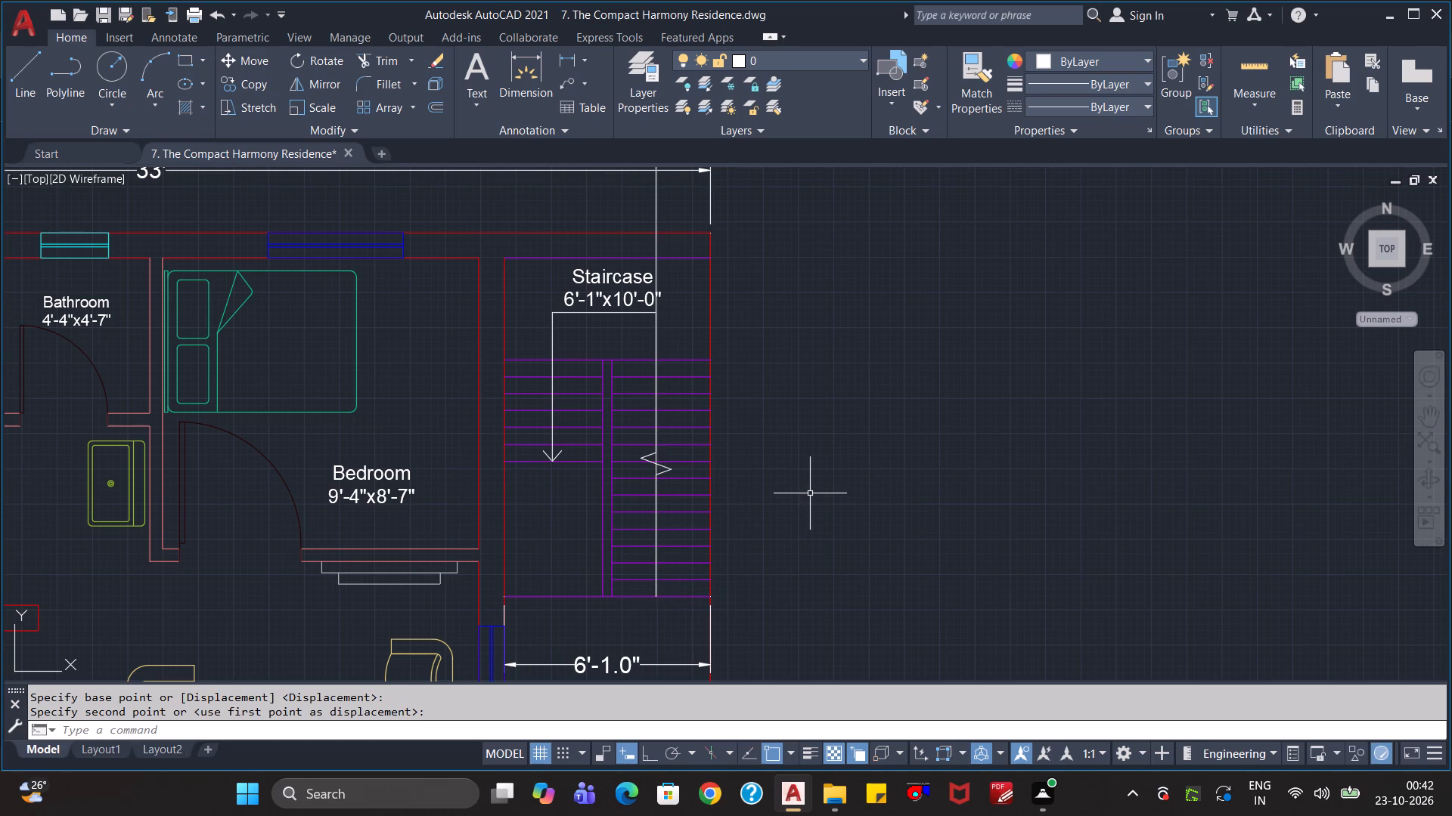
key(Escape)
key(Escape)
Trim the part of the break line that extends above the corner of the staircase direction line.
text(tr)
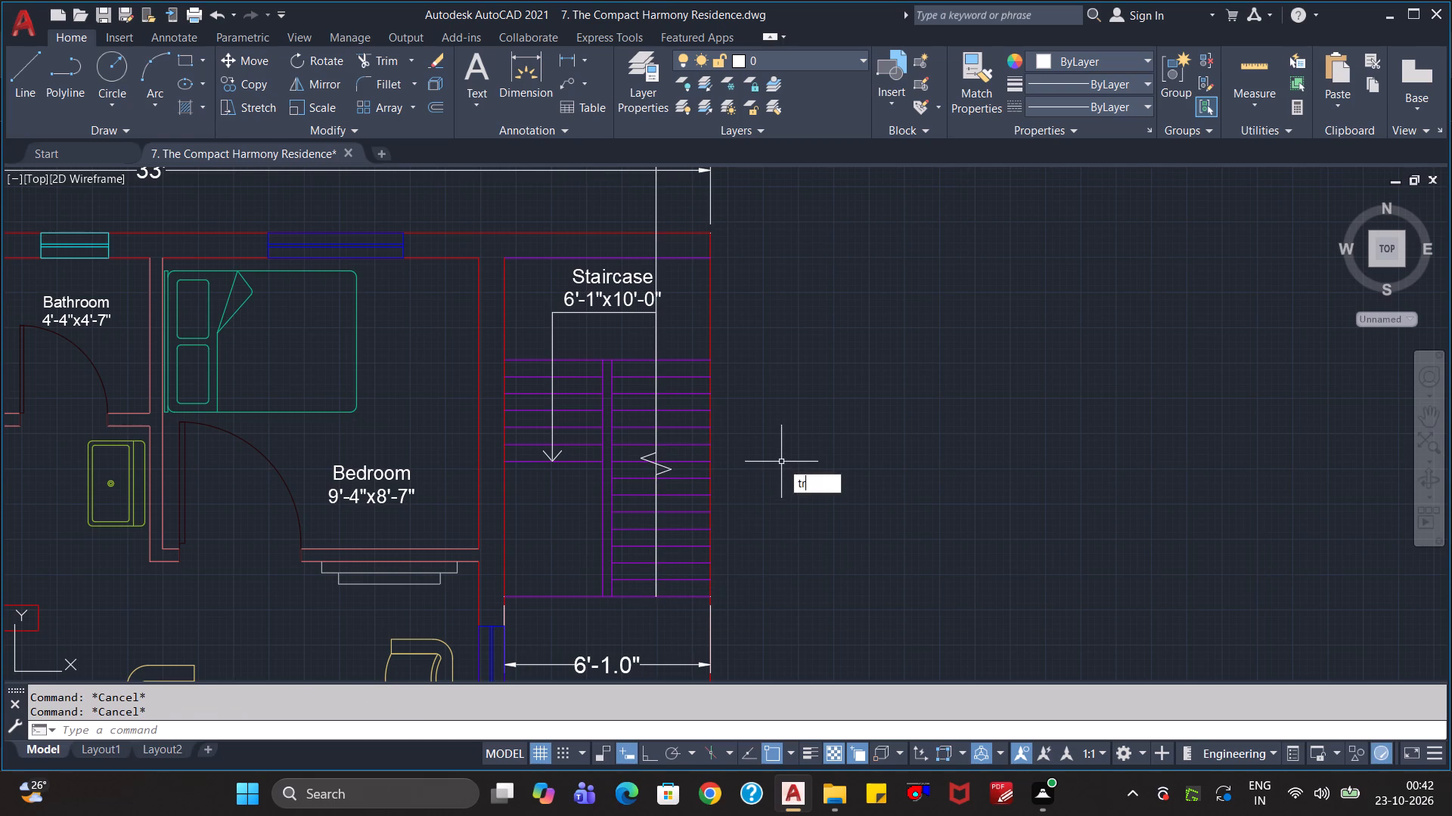
key(Return)
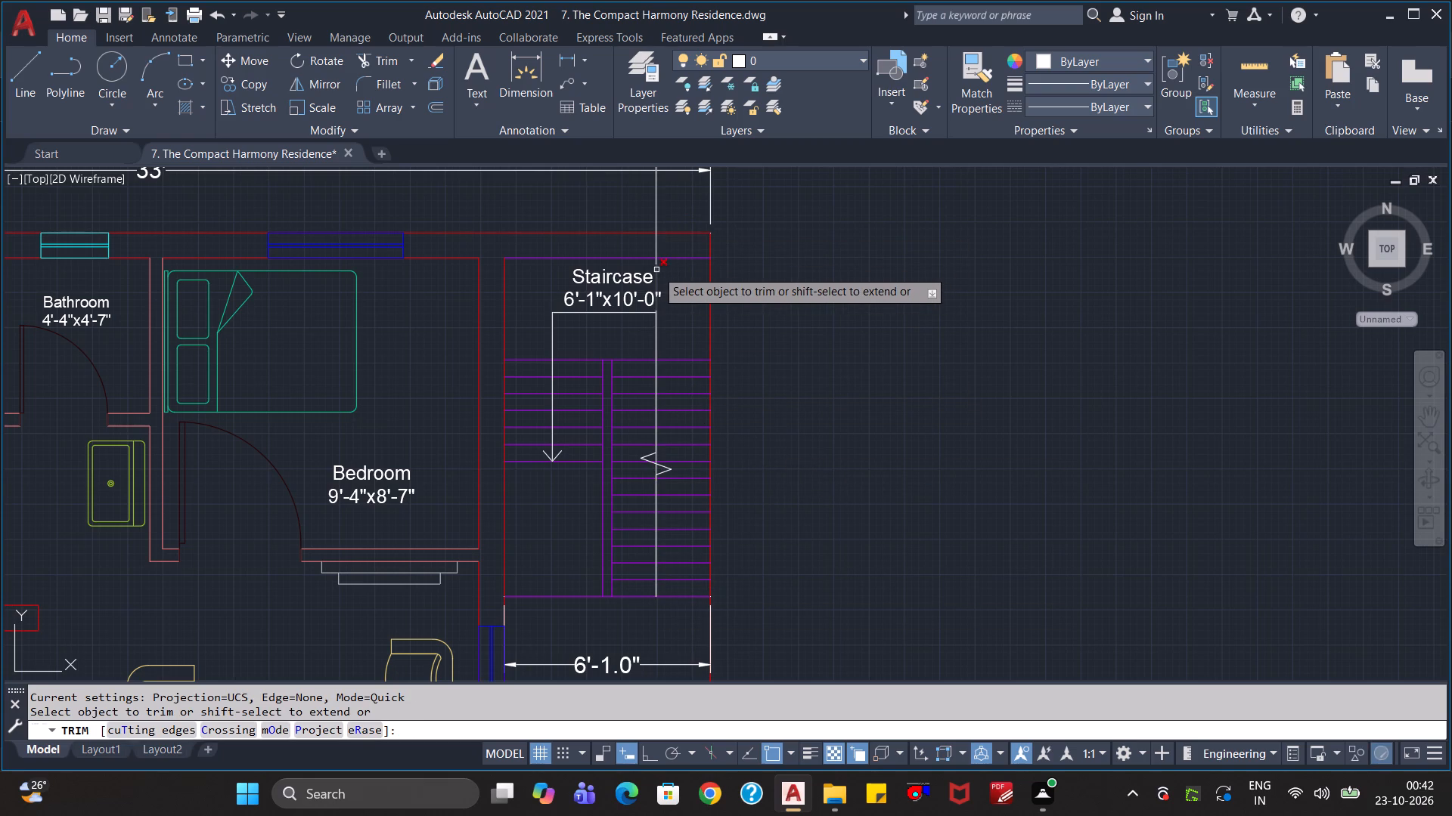
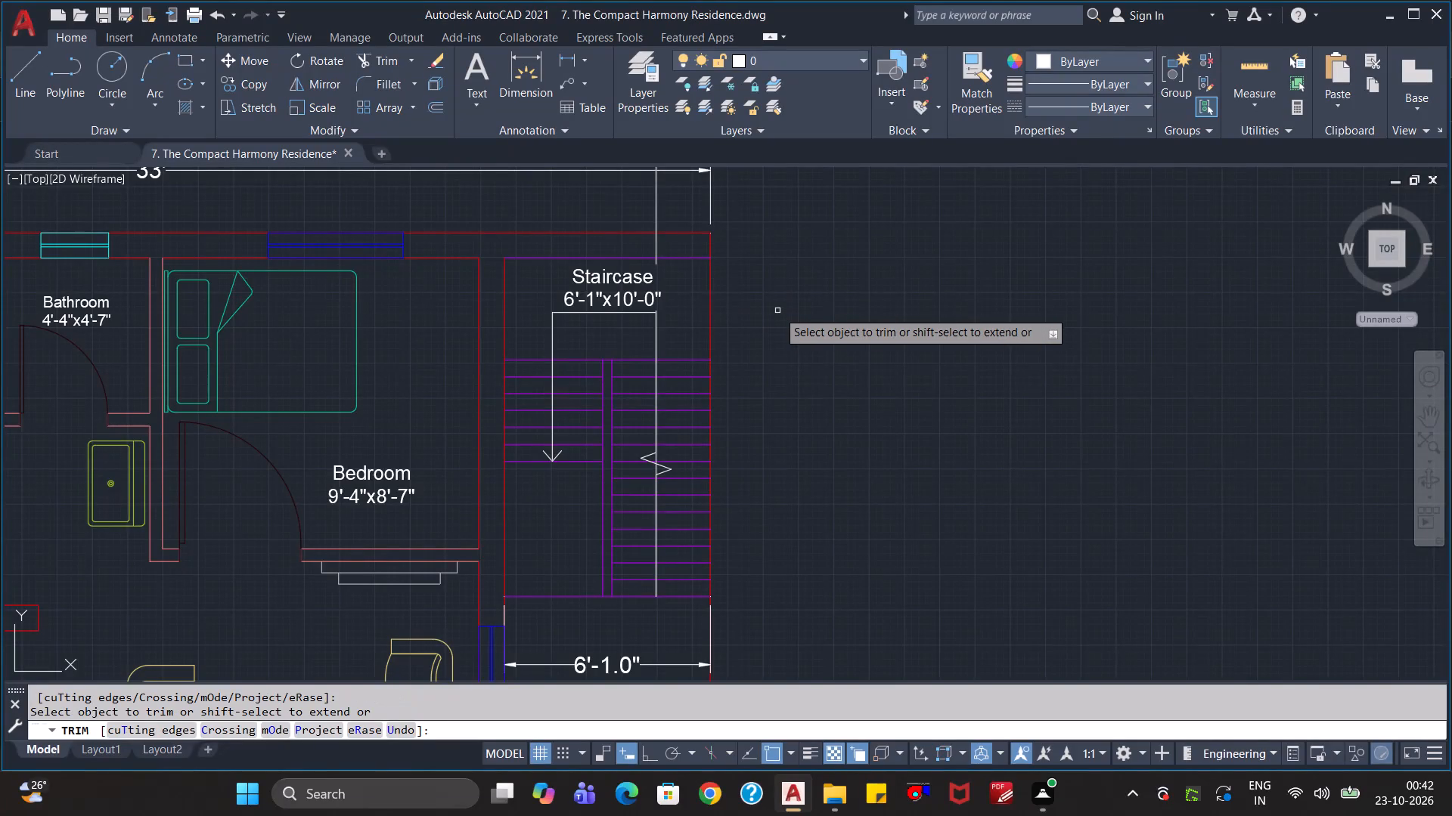
Trim away the staircase polyline's straight portions above and below the zigzag break mark, using the polyline as cutting edge.
key(Escape)
key(Escape)
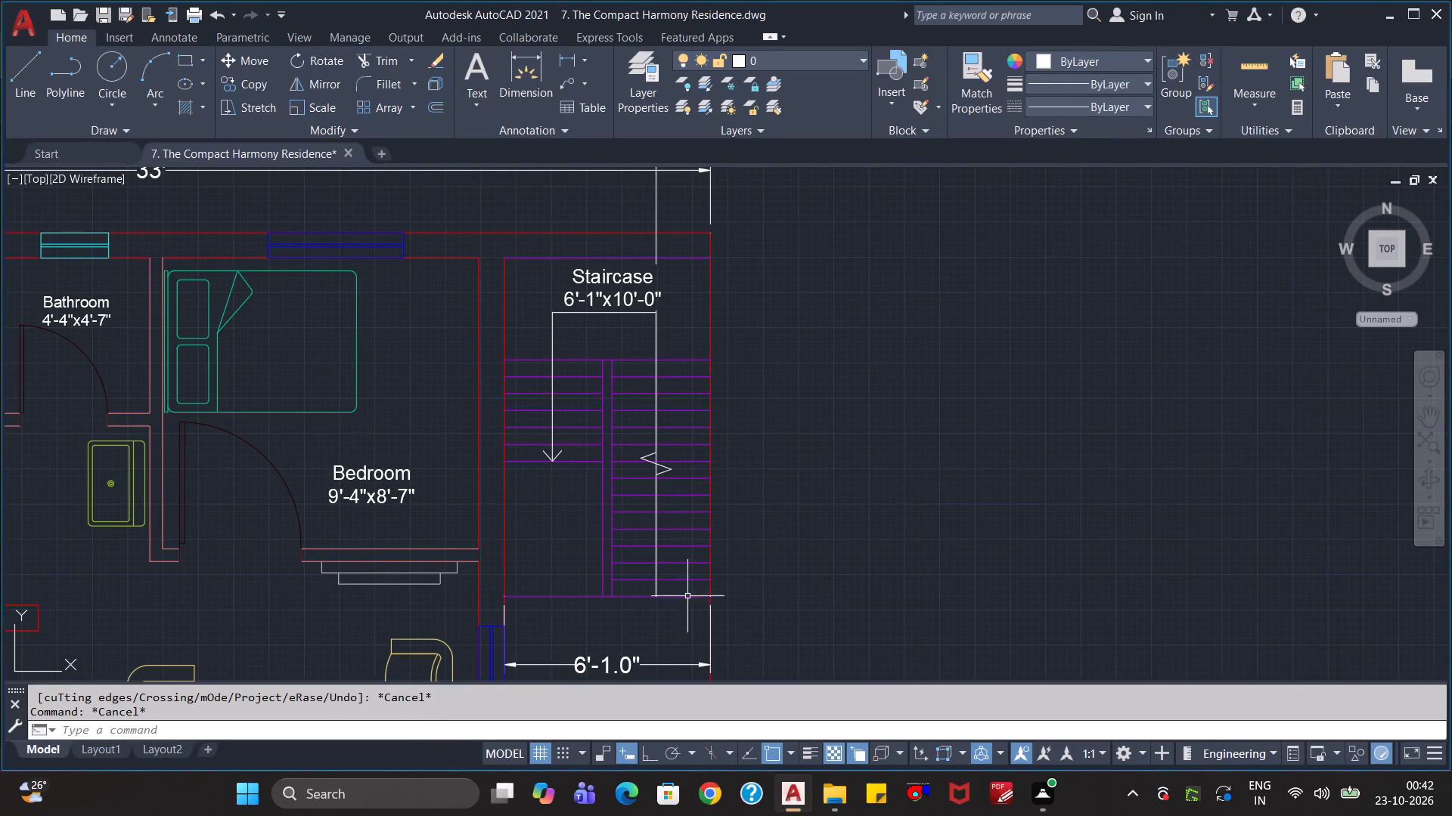
click(655, 563)
click(716, 622)
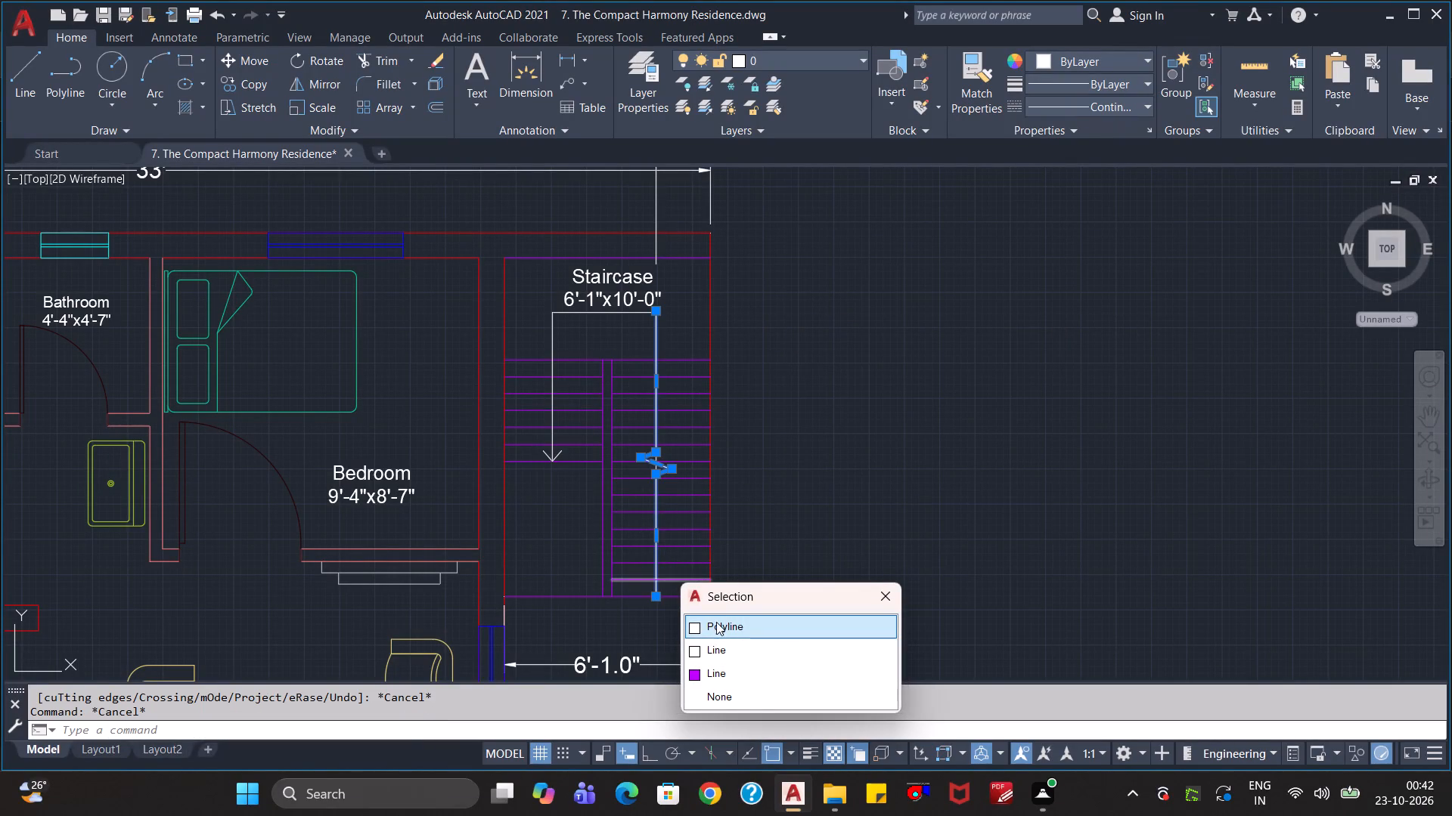
text(tr)
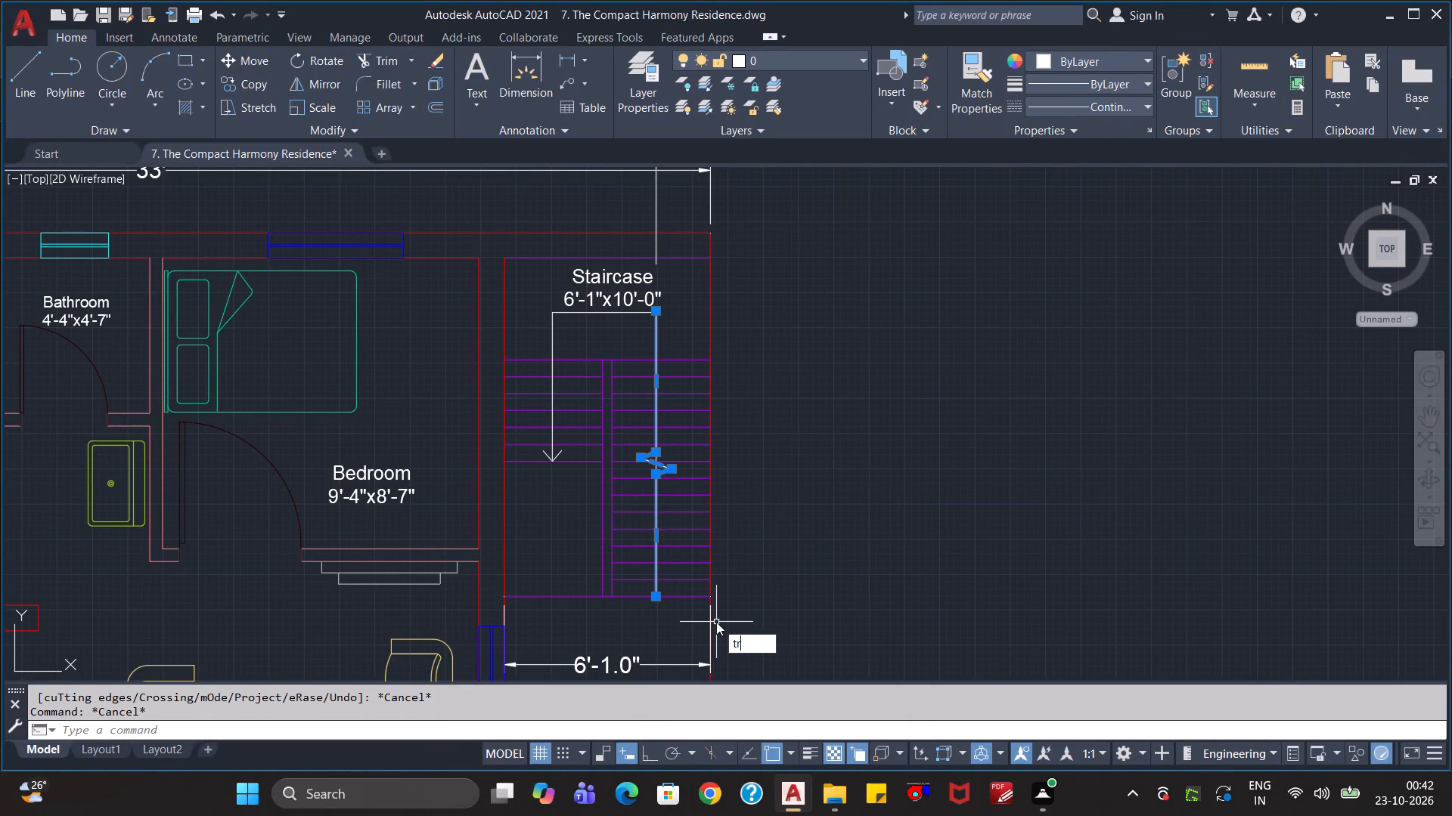
key(Return)
scroll(652, 520, up, 2)
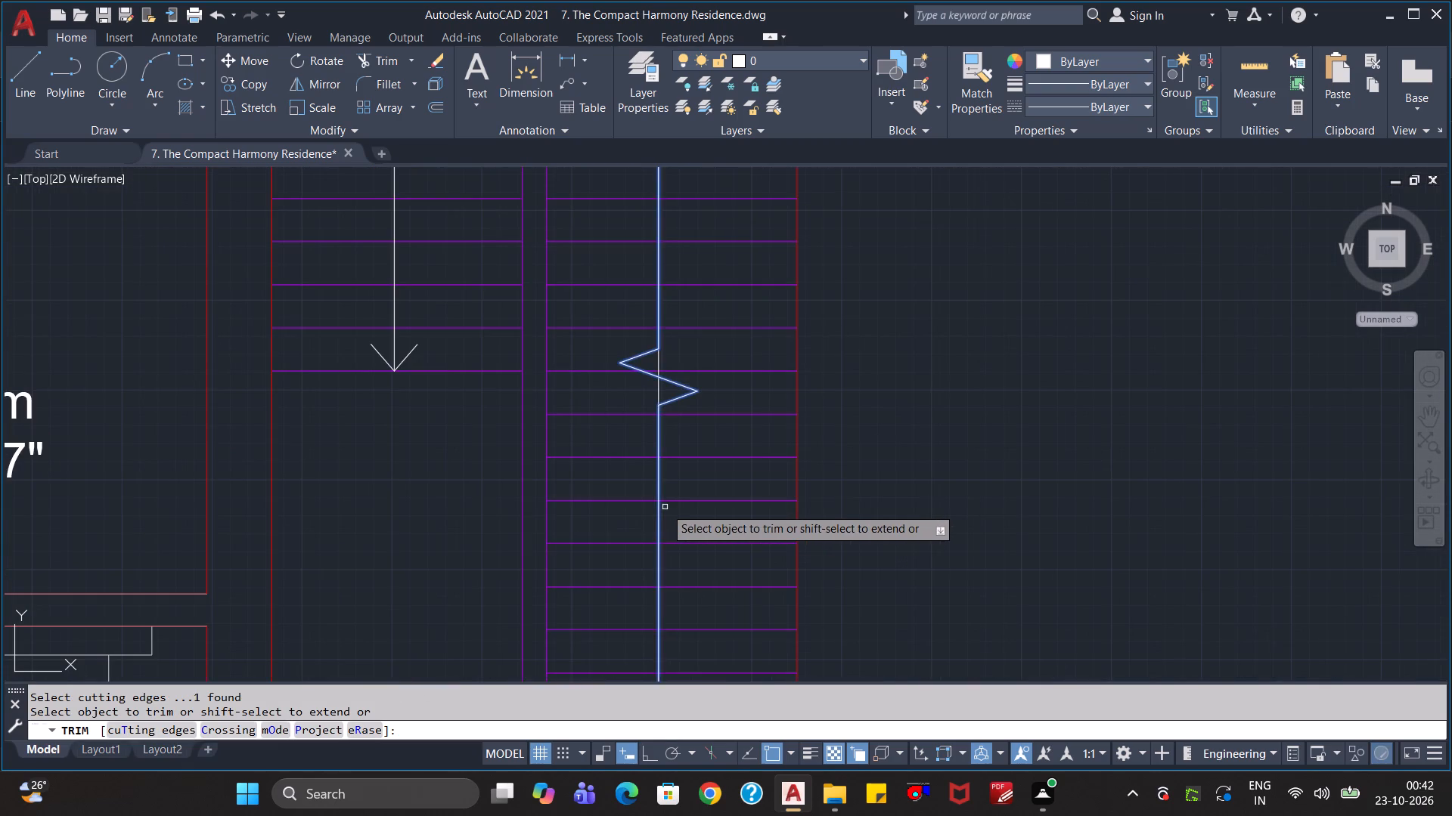
click(659, 513)
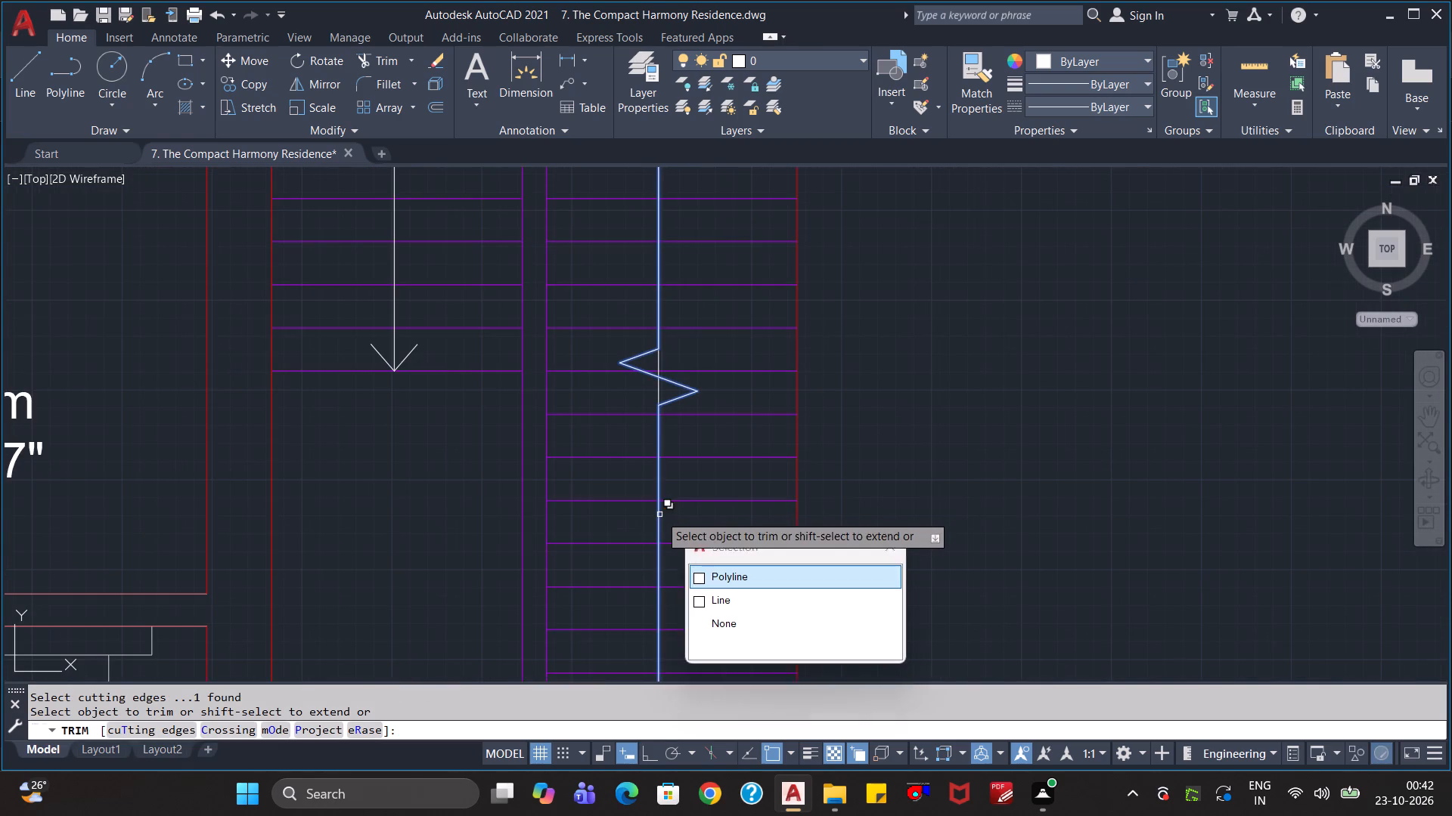
click(711, 571)
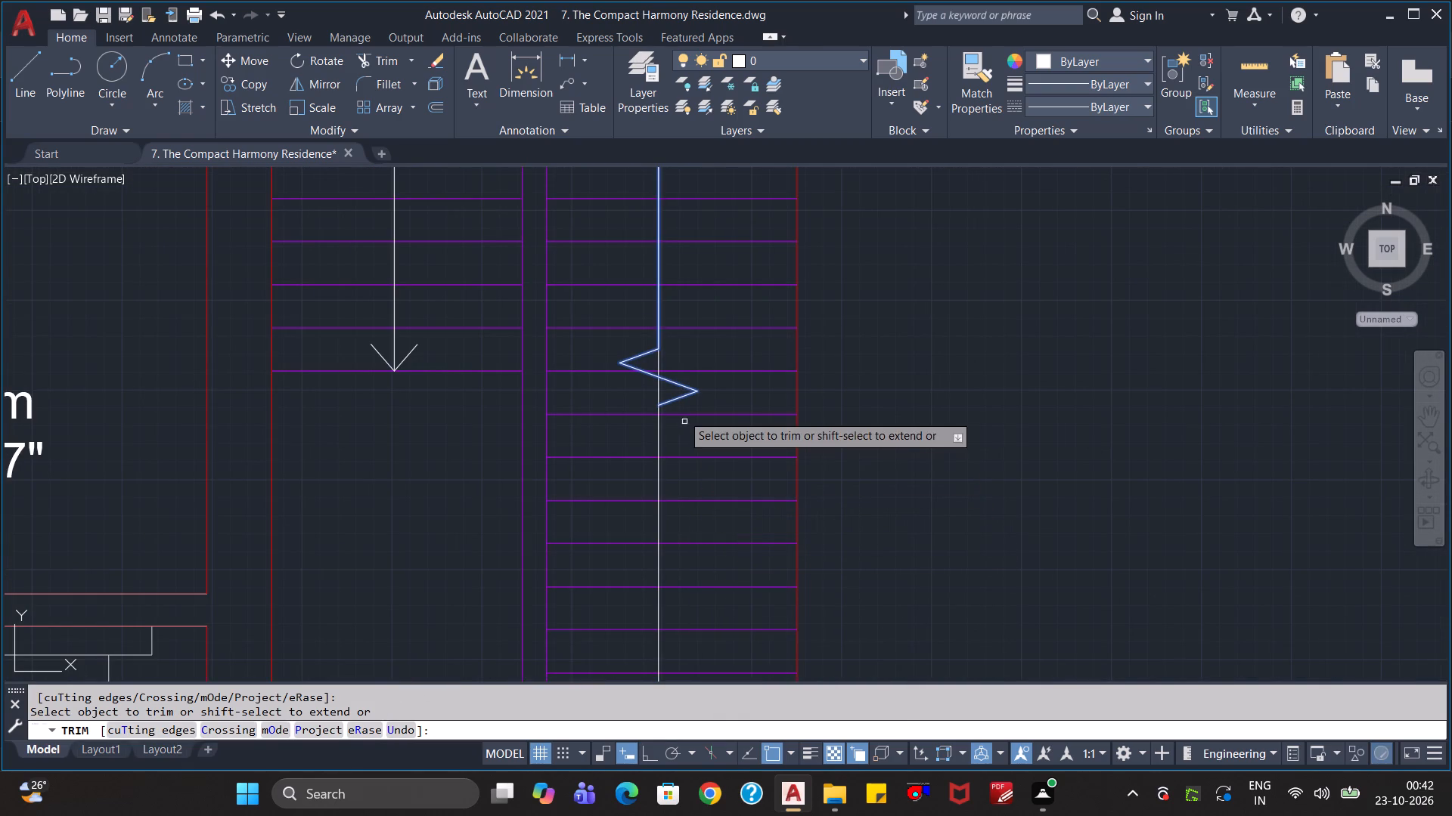
click(658, 312)
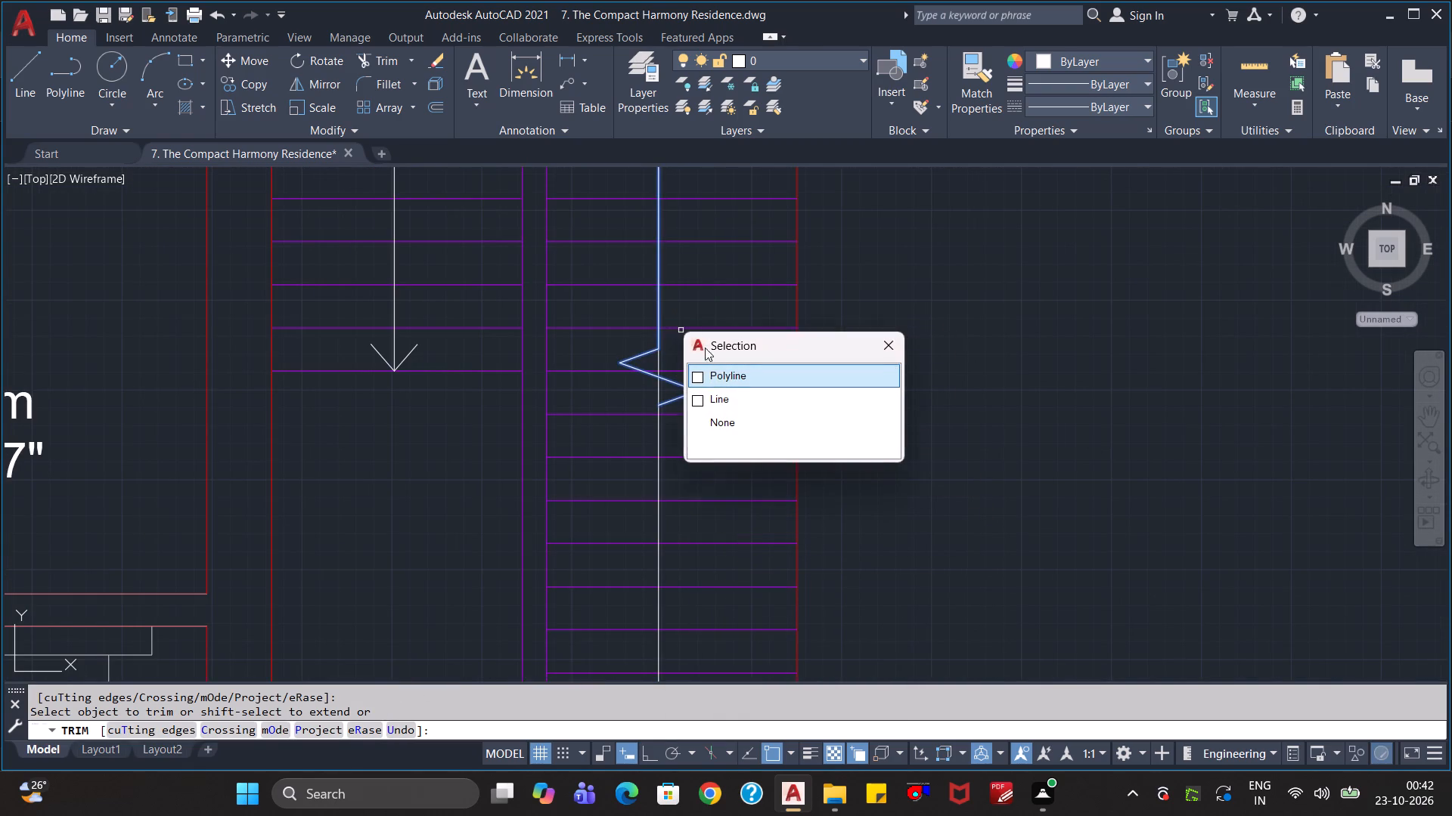
click(728, 376)
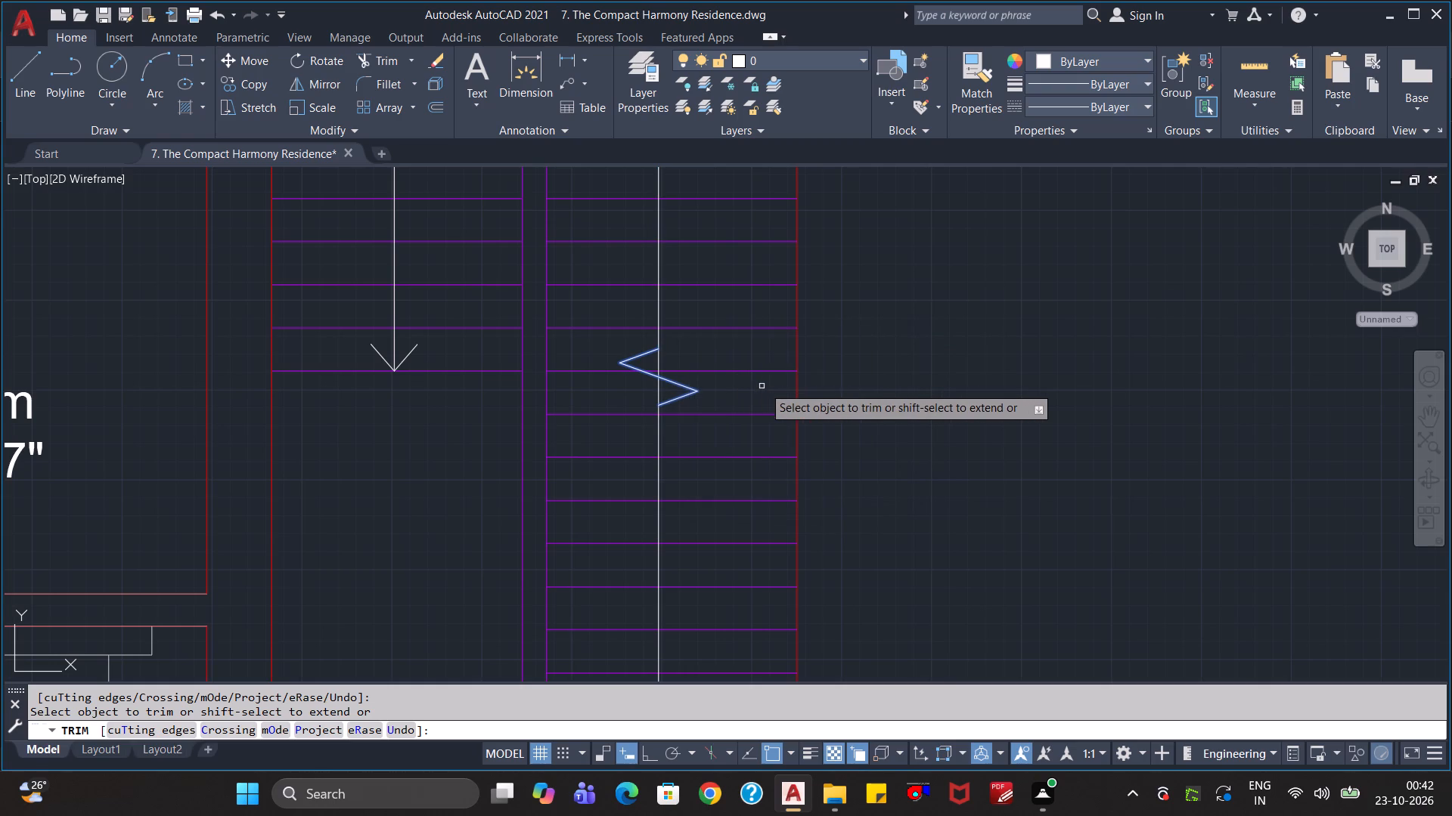
key(Escape)
key(Escape)
Delete the stray vertical line extending upward from the staircase label across the top wall.
scroll(825, 410, down, 1)
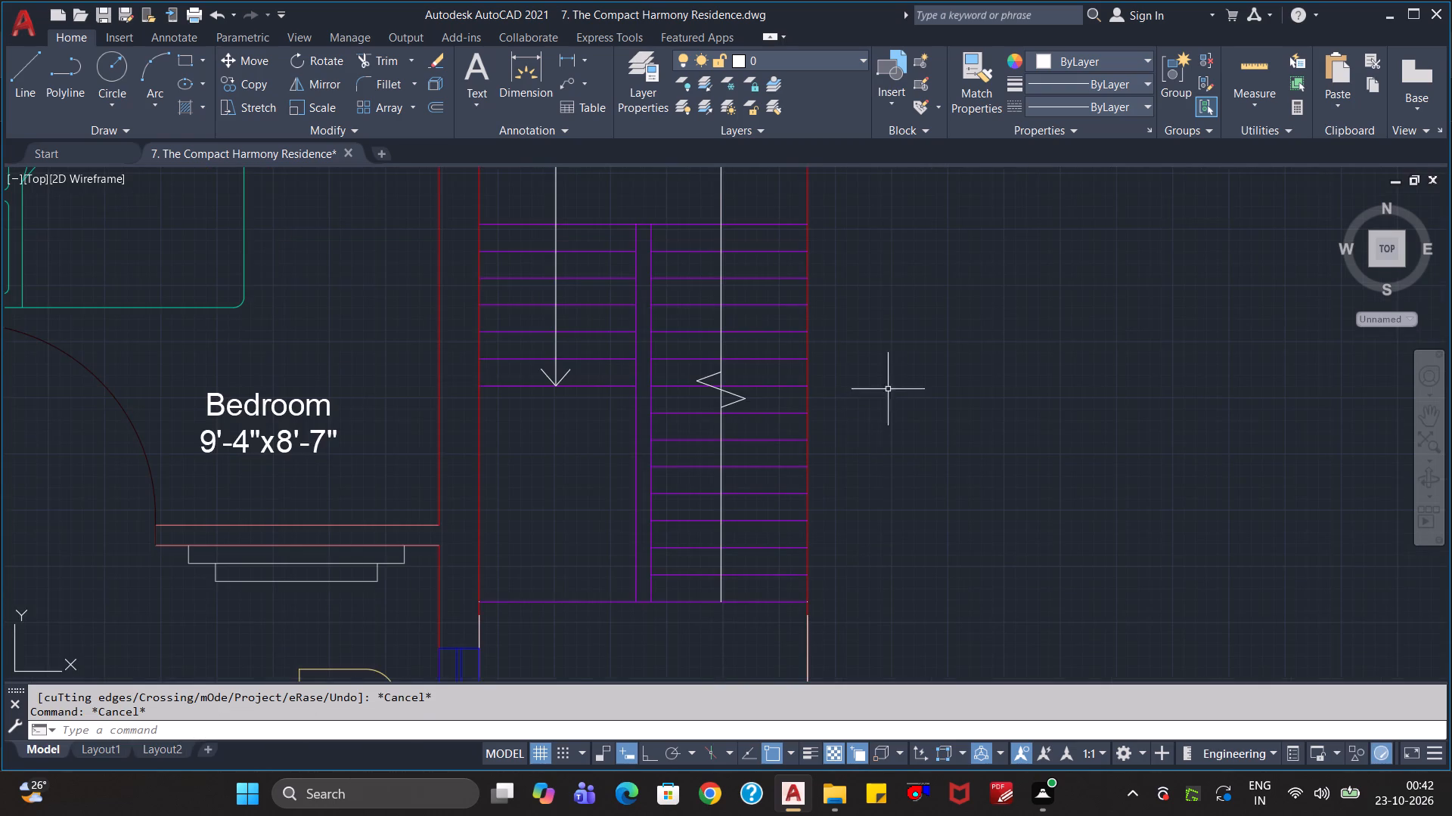
scroll(888, 389, down, 1)
middle_drag(905, 368, 907, 482)
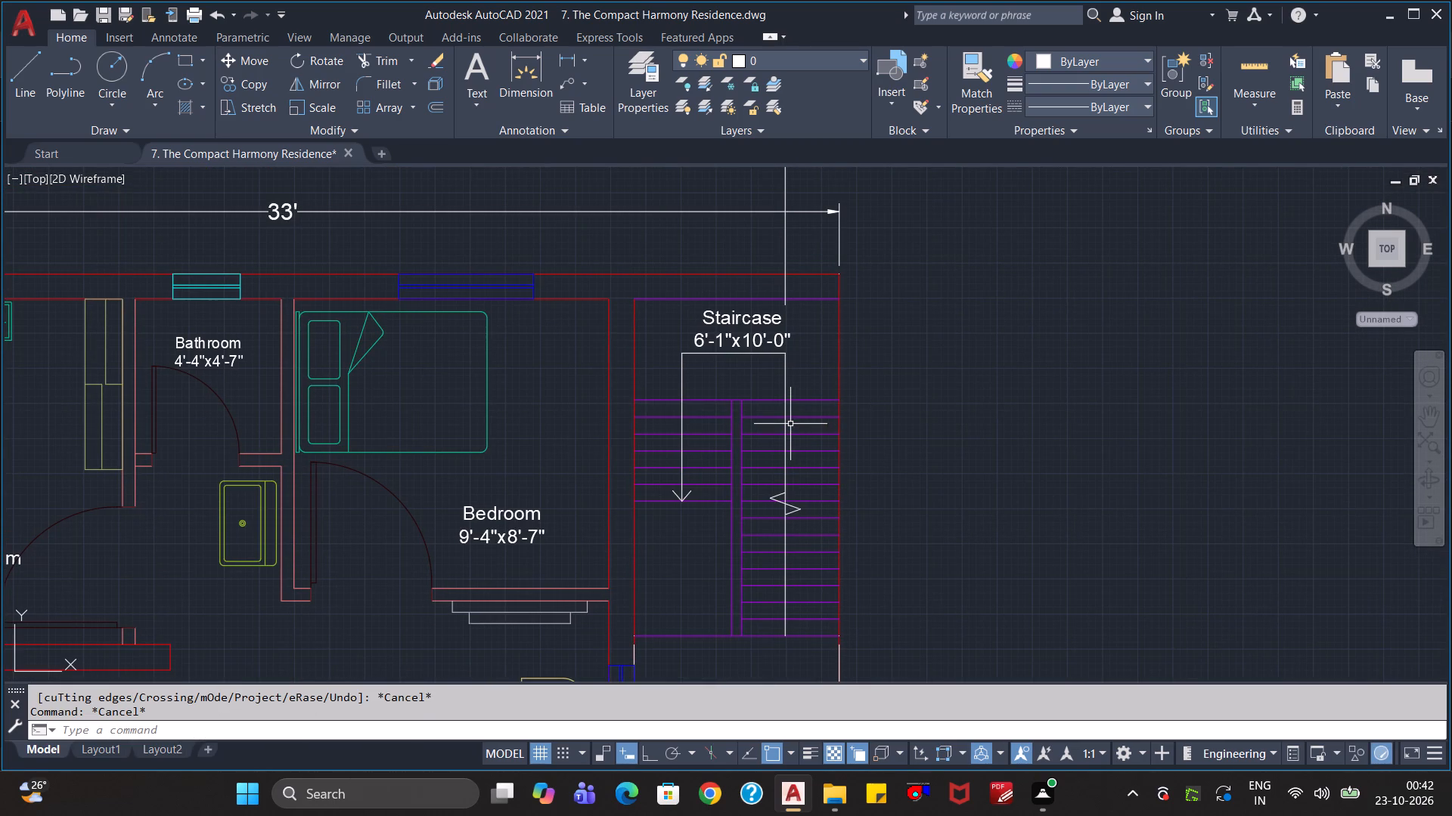
click(786, 424)
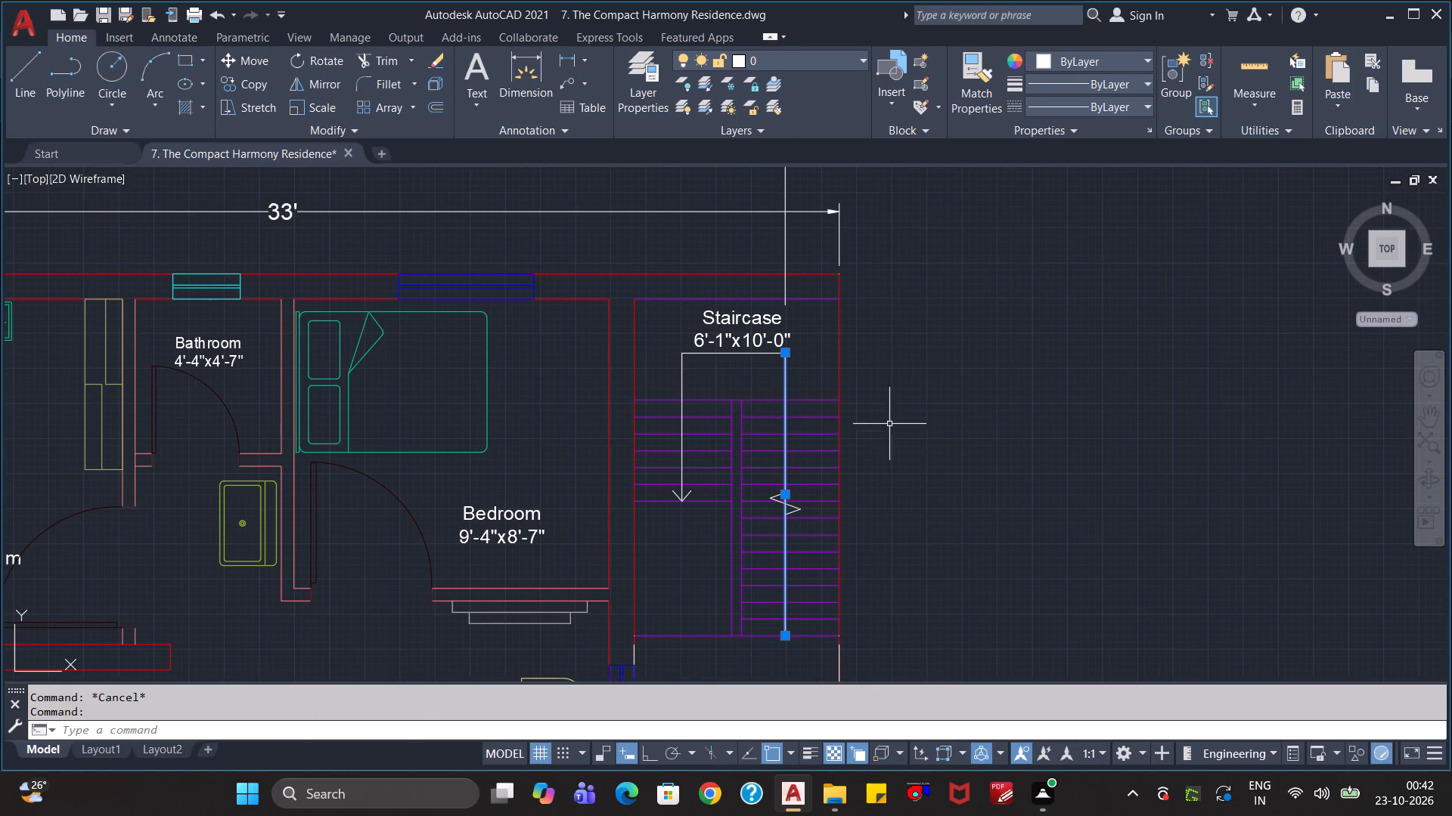
key(Escape)
click(787, 248)
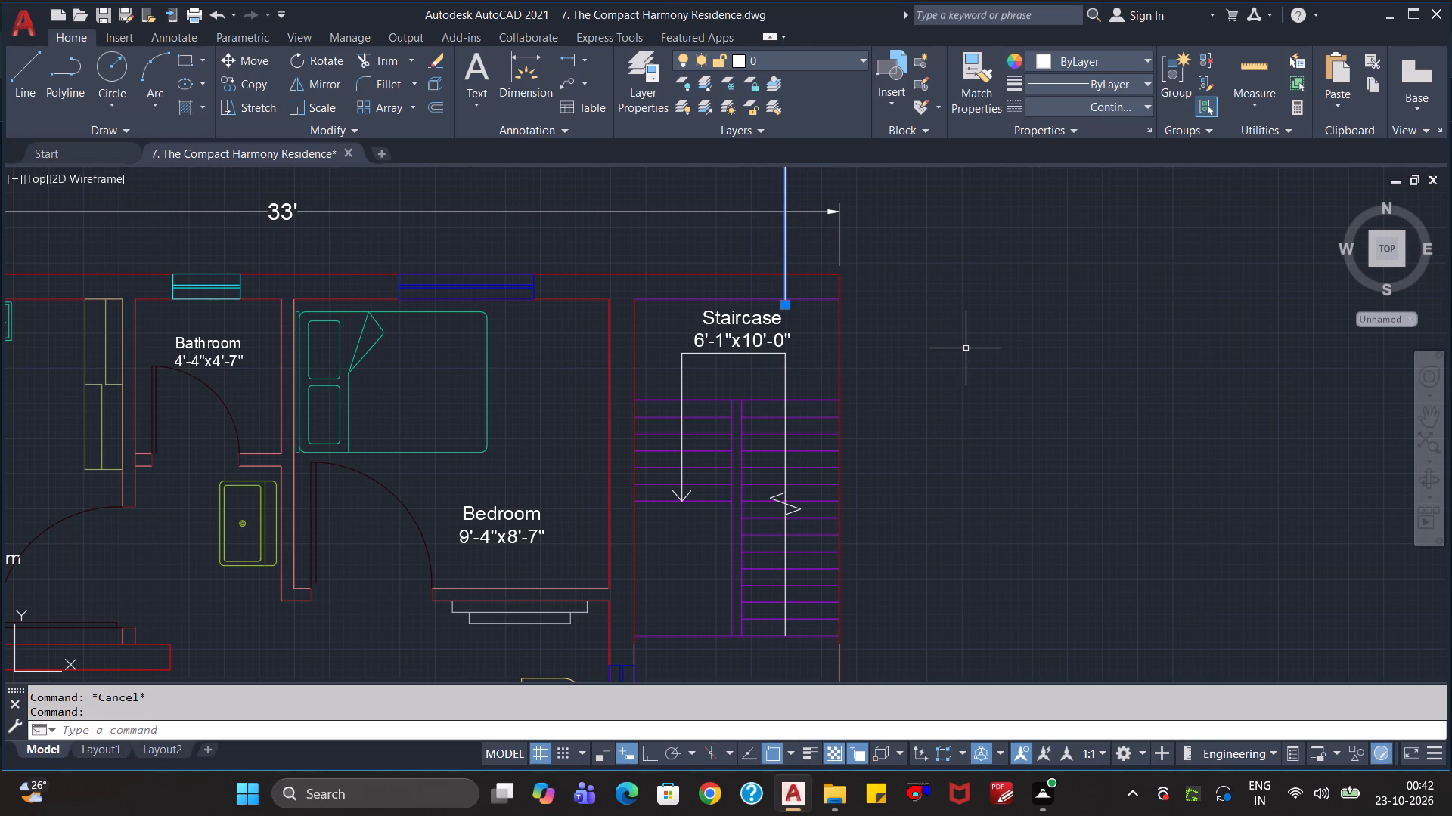
scroll(966, 351, down, 3)
key(Delete)
scroll(972, 440, up, 3)
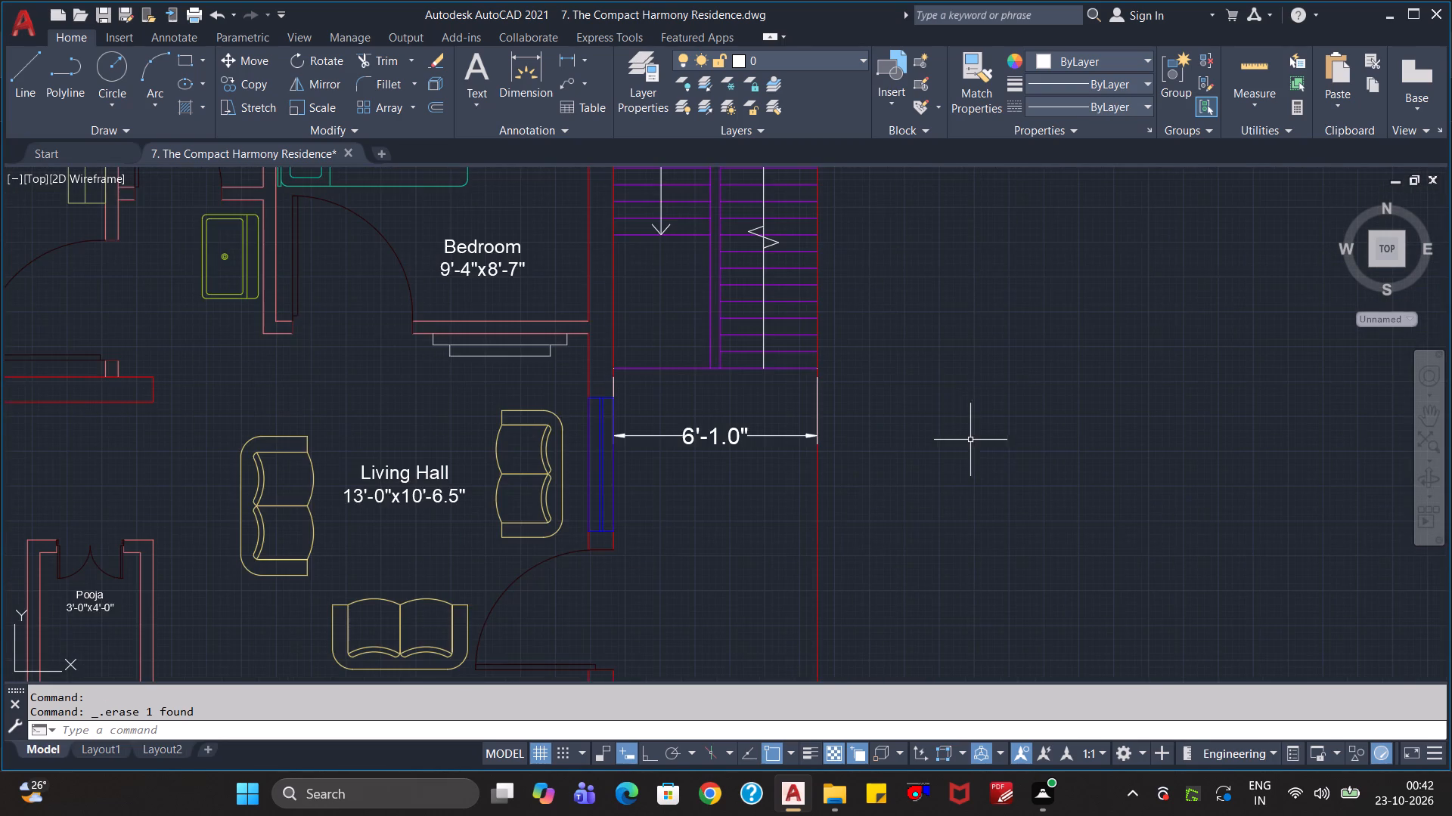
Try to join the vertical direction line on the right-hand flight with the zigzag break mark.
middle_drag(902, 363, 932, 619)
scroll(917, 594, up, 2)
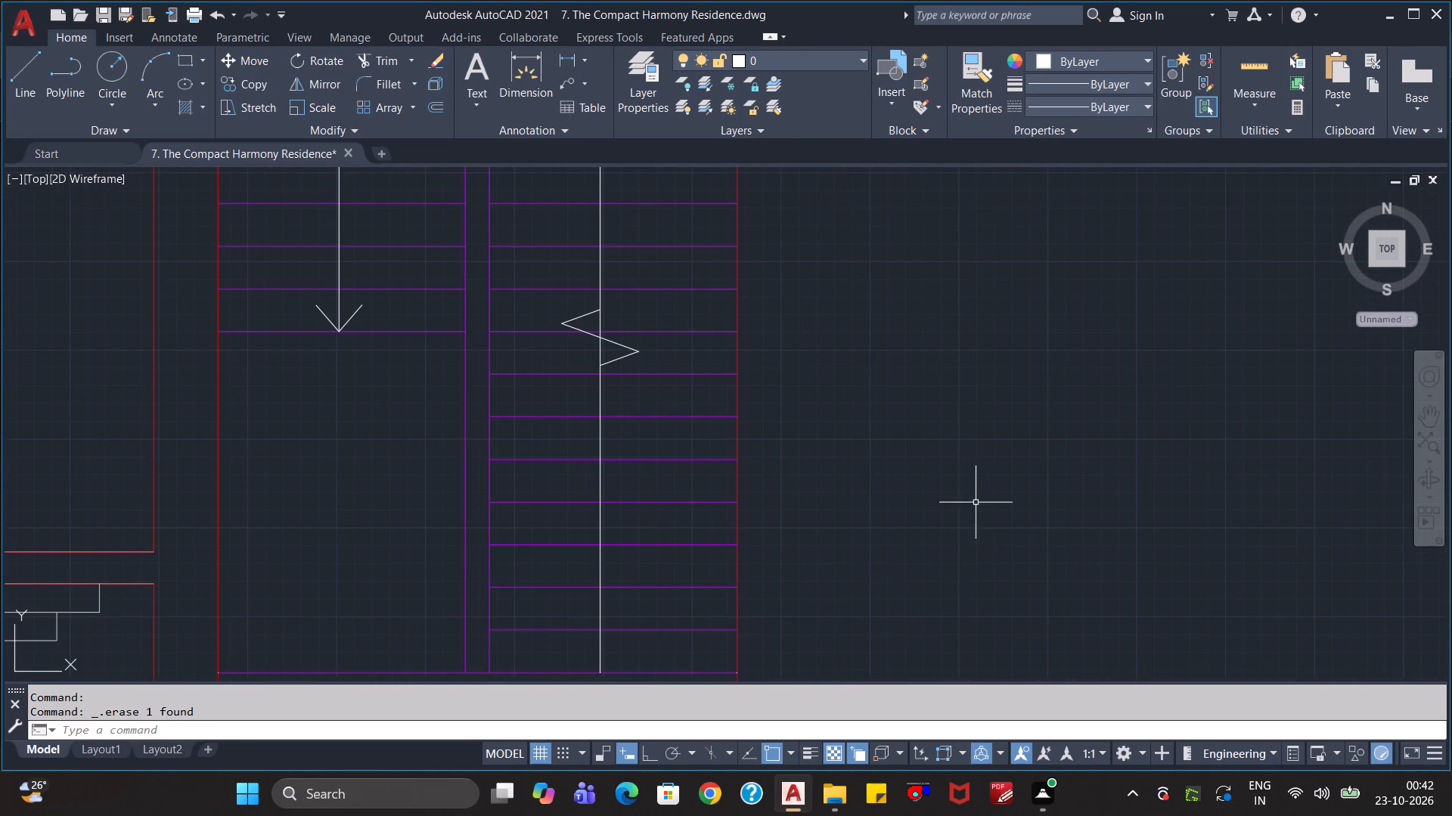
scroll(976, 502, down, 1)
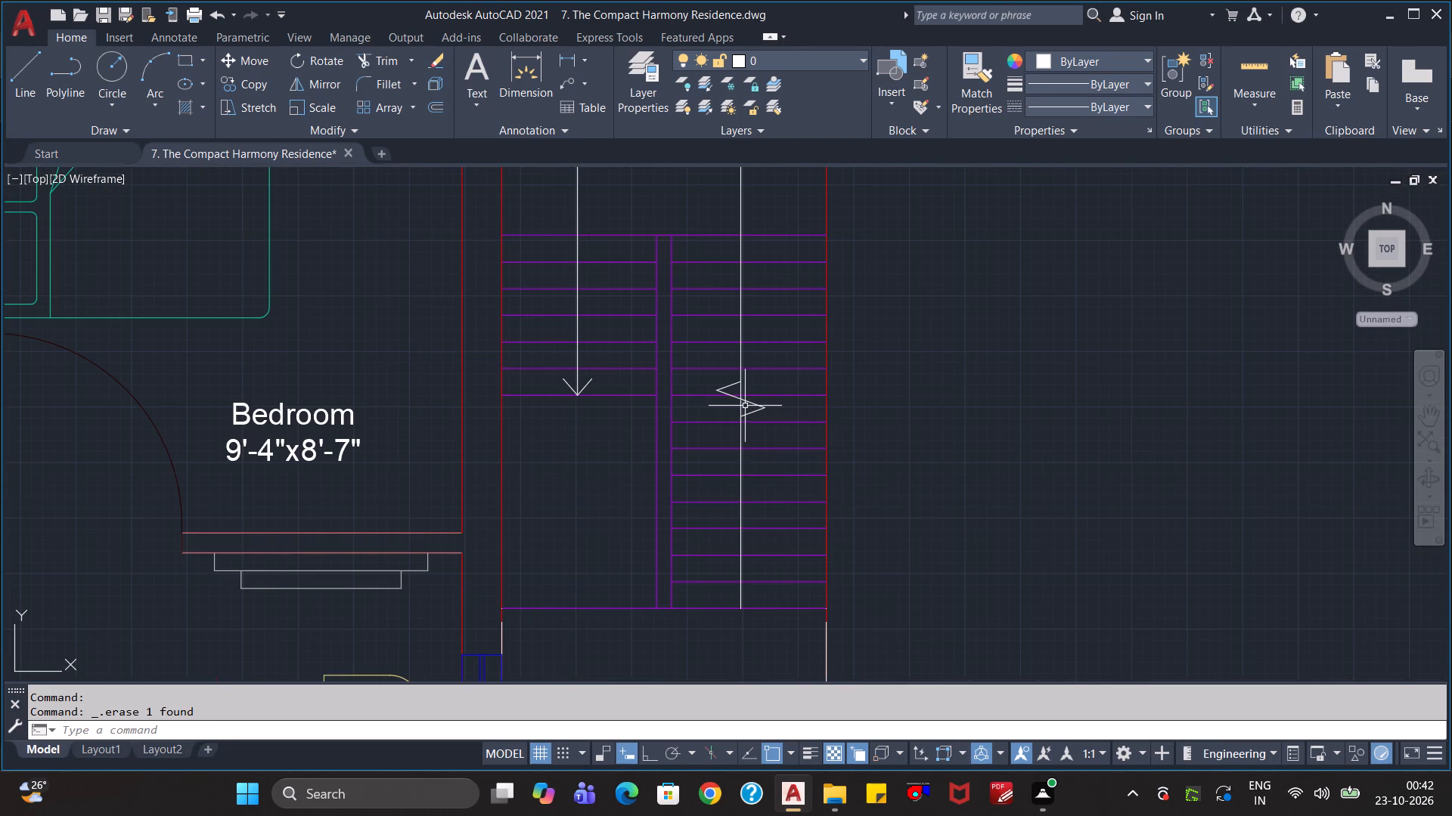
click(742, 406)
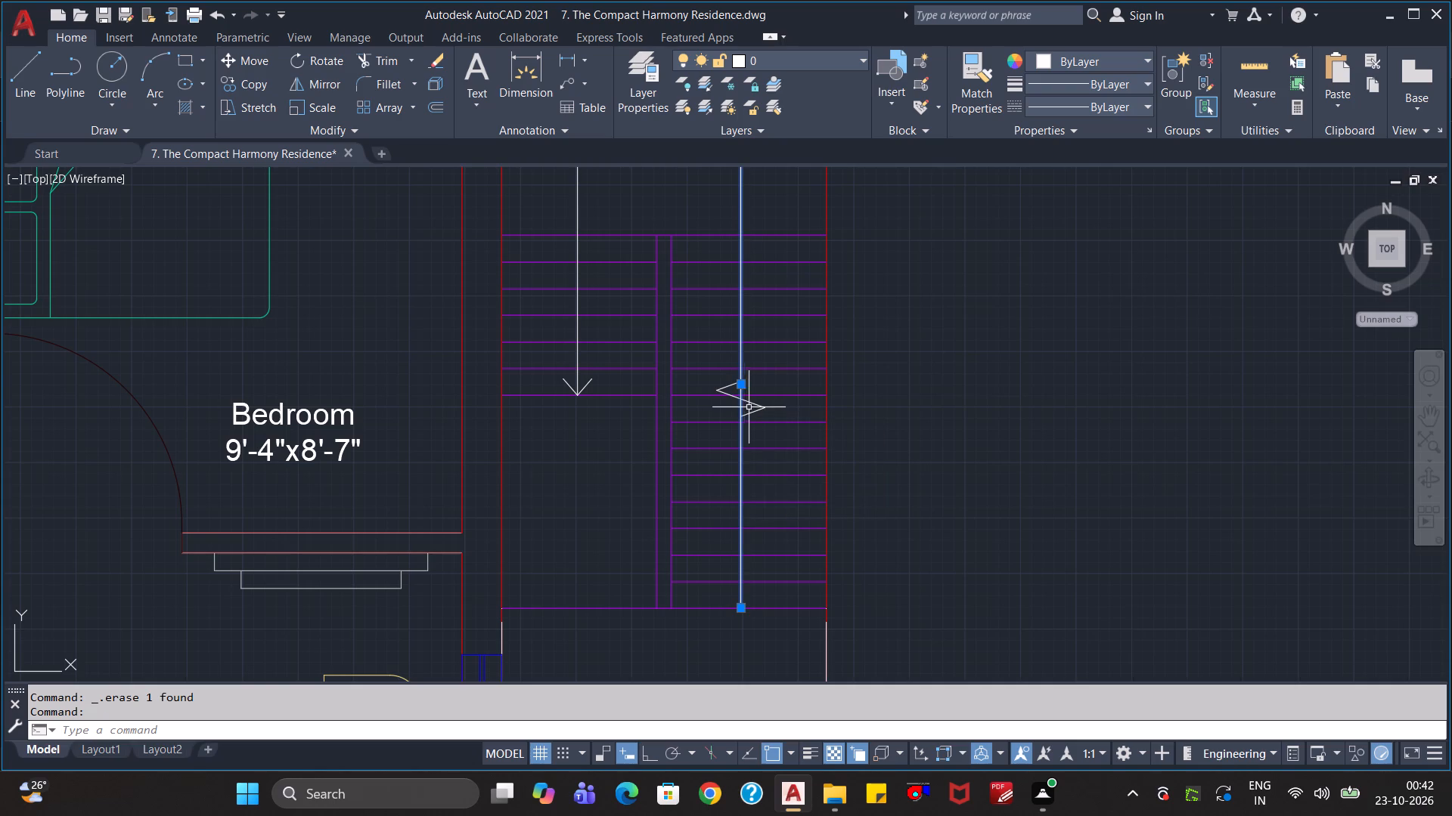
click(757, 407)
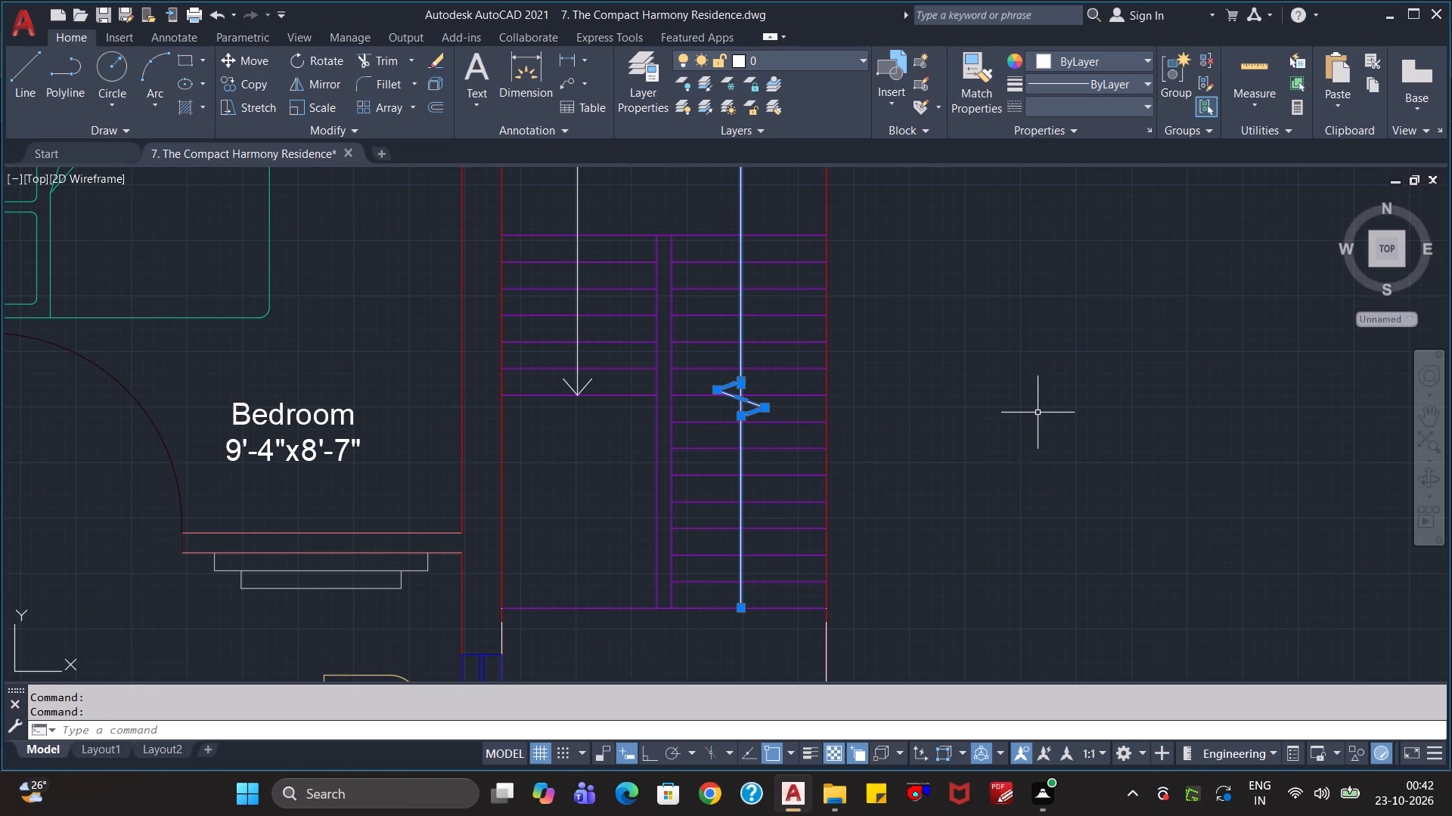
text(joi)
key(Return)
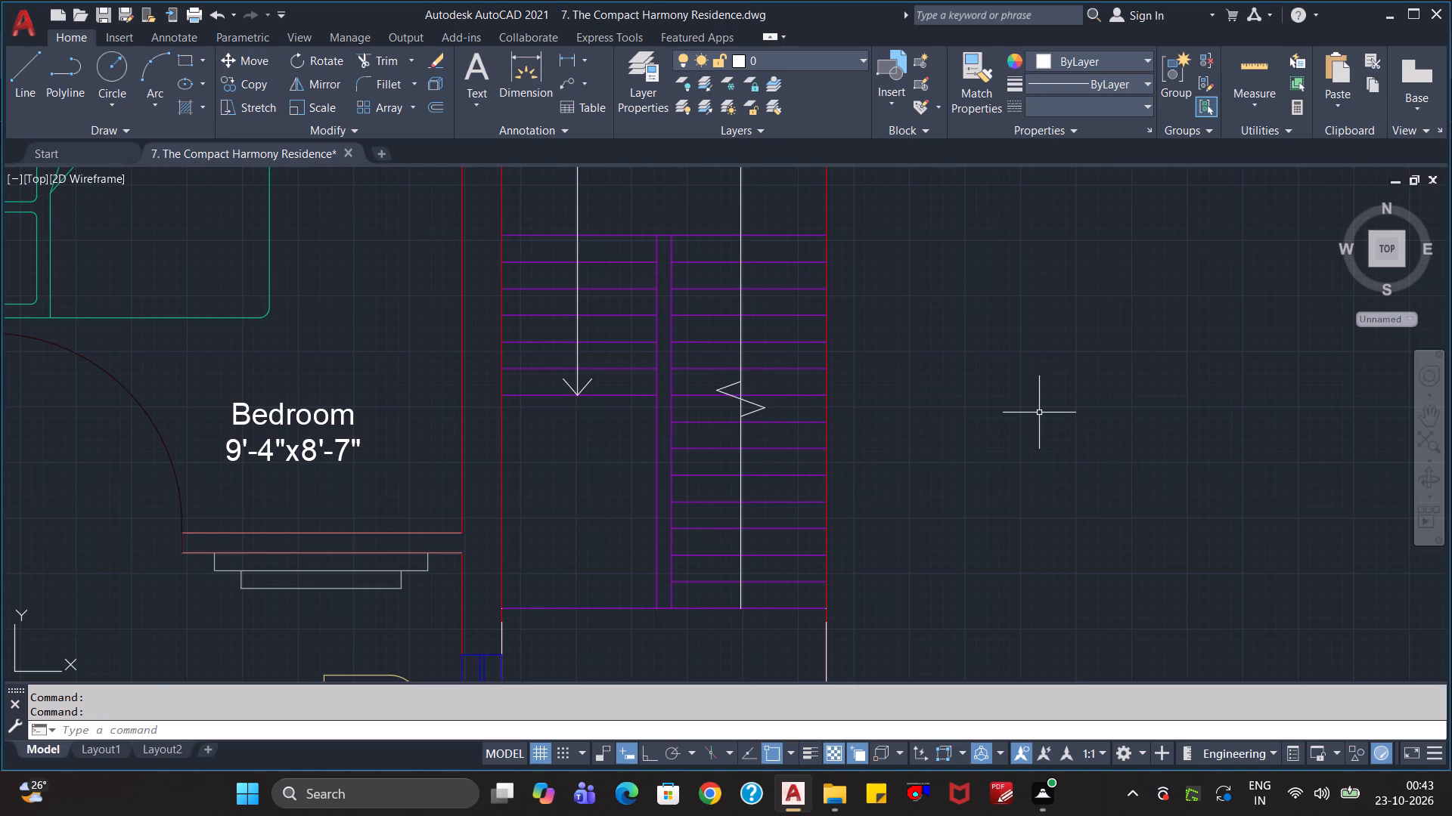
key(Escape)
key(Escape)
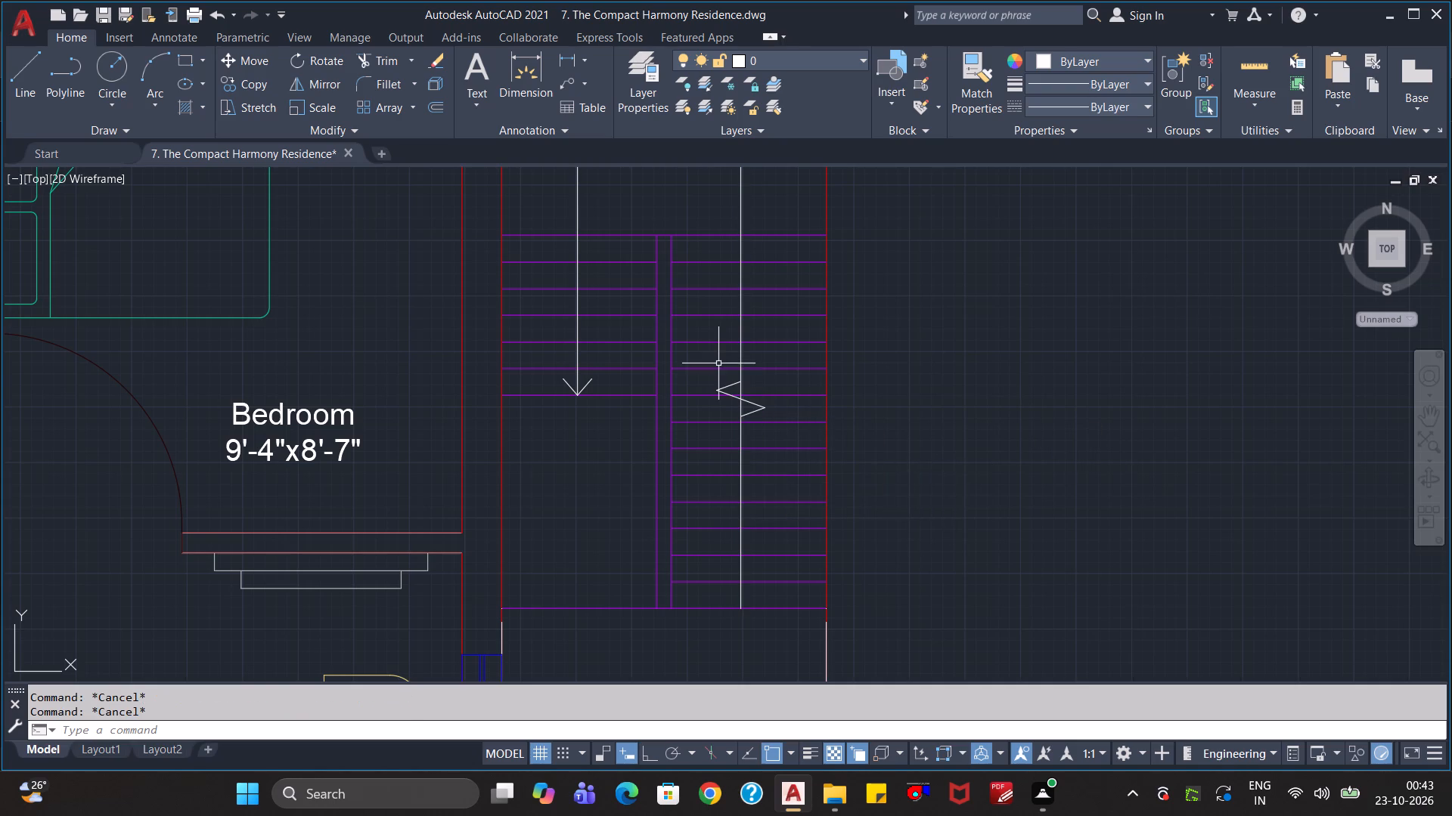
Trim the vertical direction line's segments between the two ends of the zigzag break mark on the right-hand flight.
scroll(718, 363, up, 3)
click(801, 472)
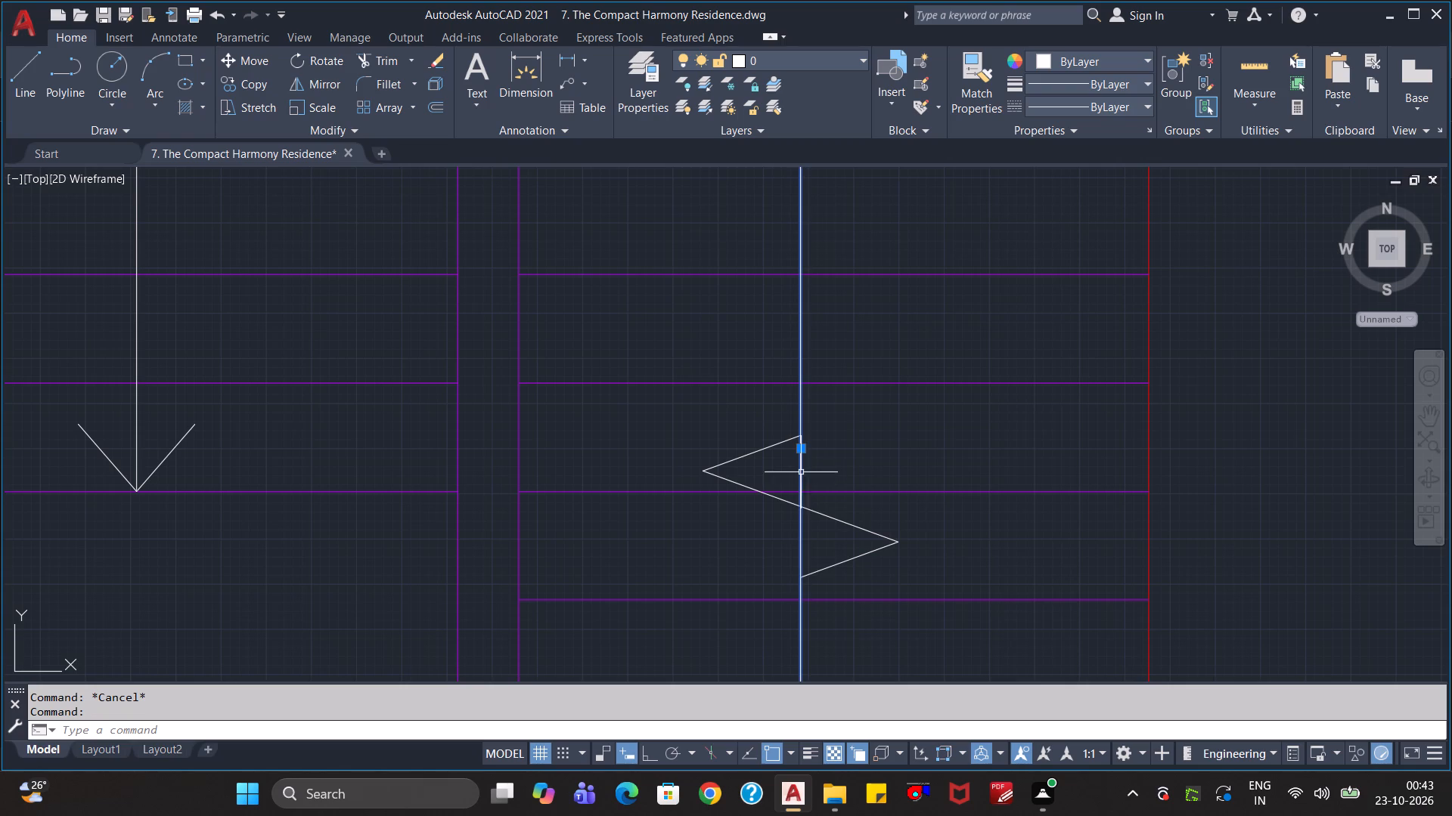
scroll(870, 463, down, 1)
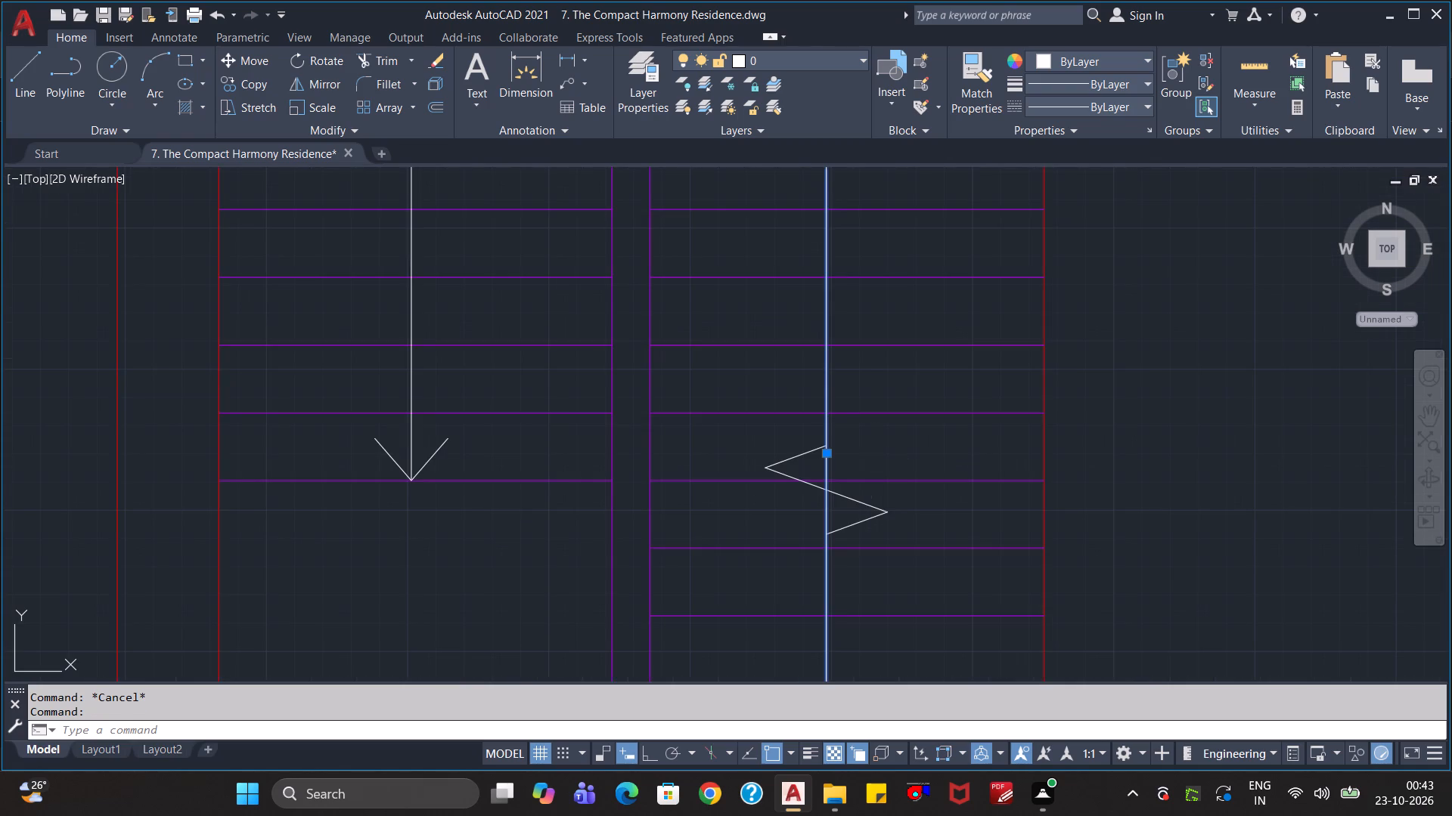
key(Escape)
key(Escape)
text(tr)
key(Return)
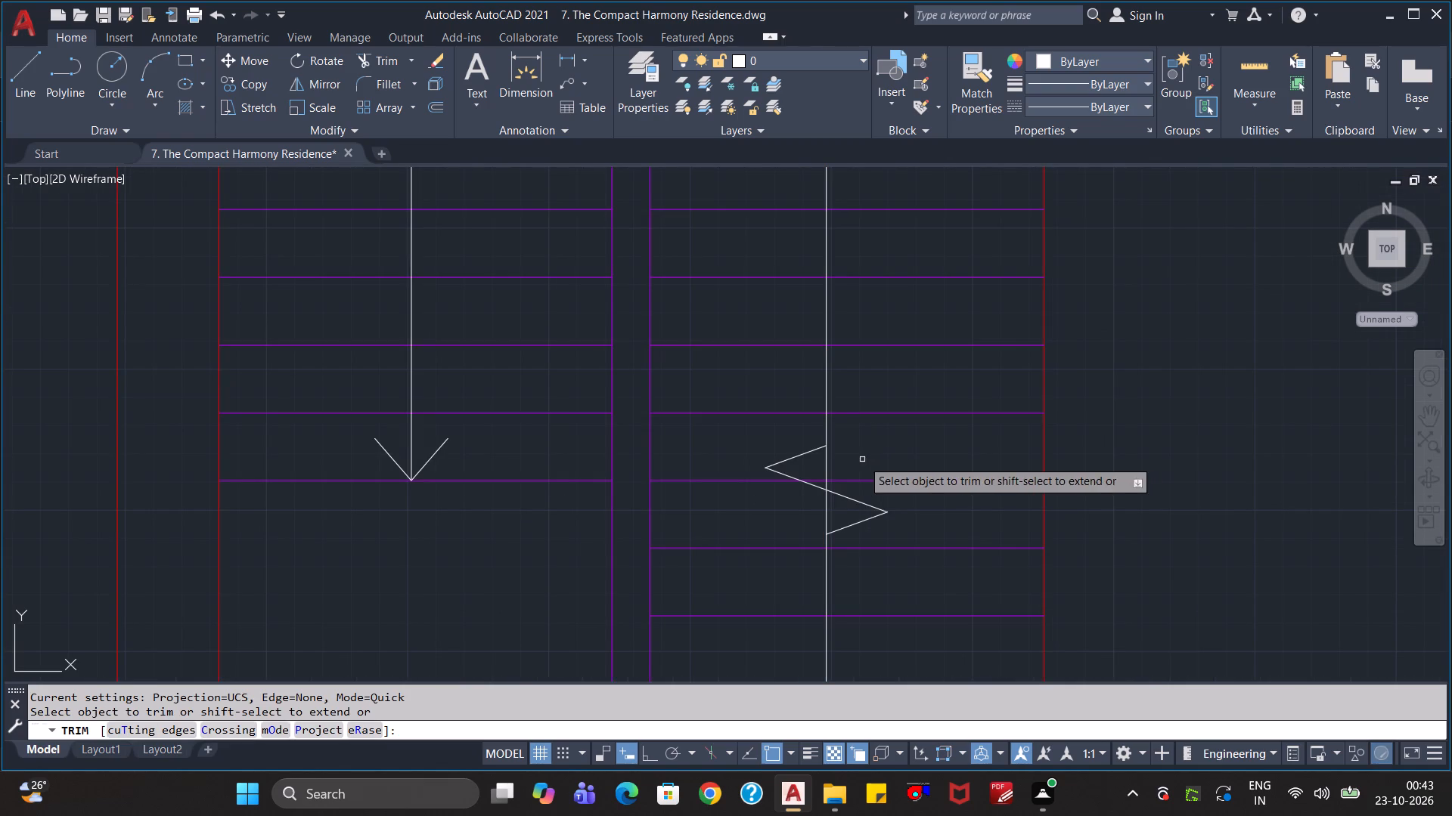
click(826, 461)
scroll(830, 492, up, 3)
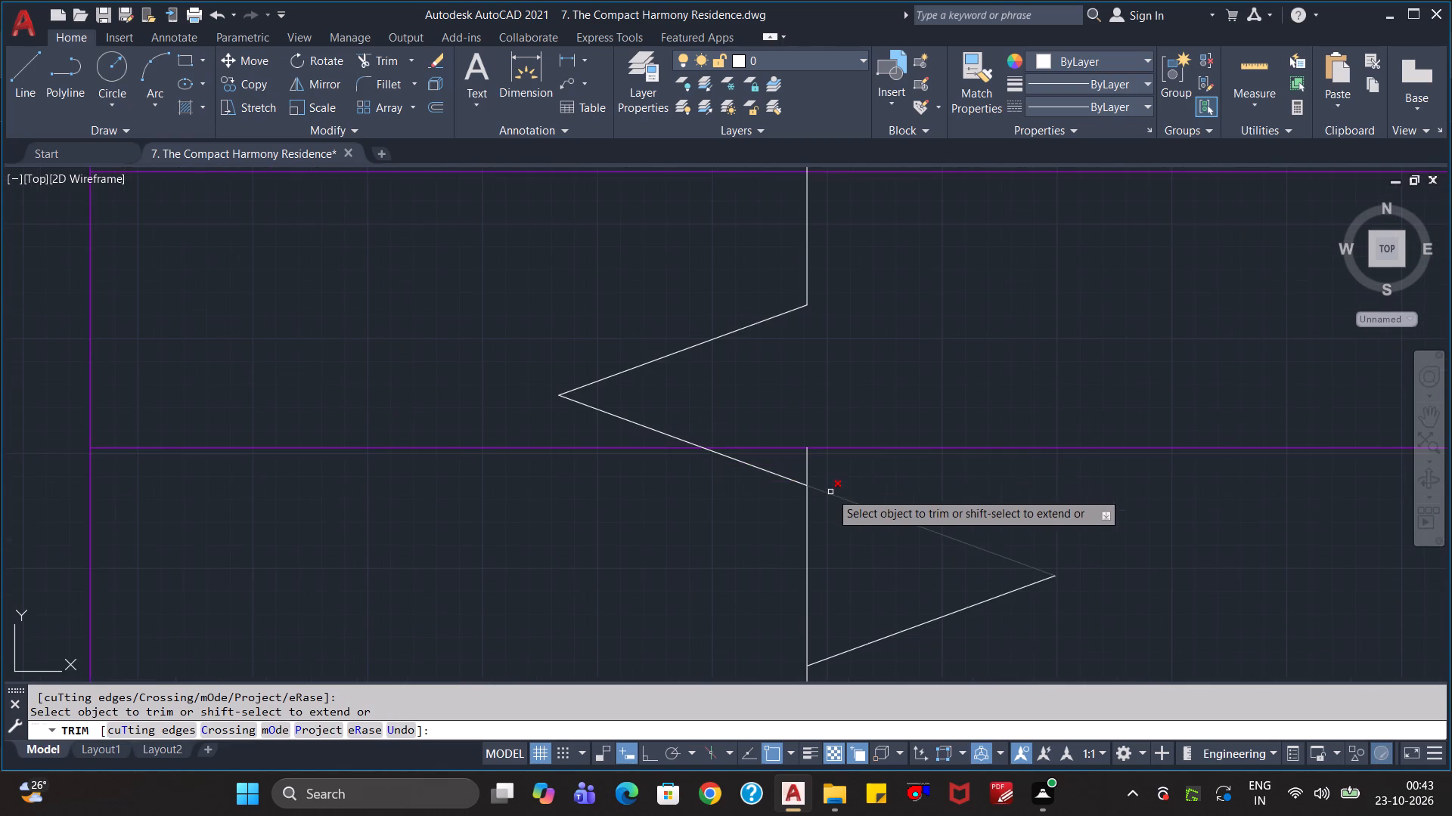
click(810, 471)
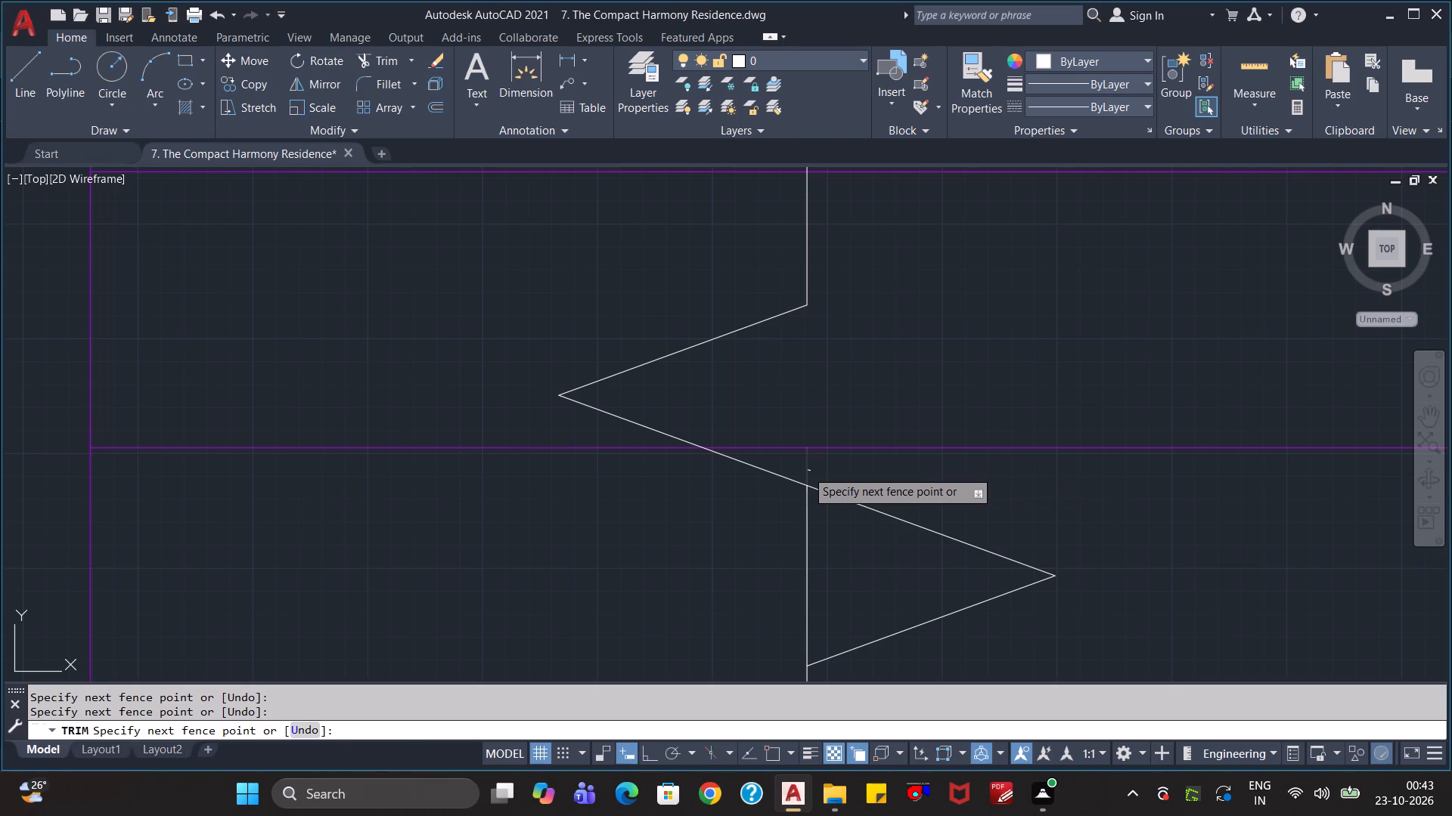
click(806, 470)
click(807, 521)
scroll(992, 573, down, 1)
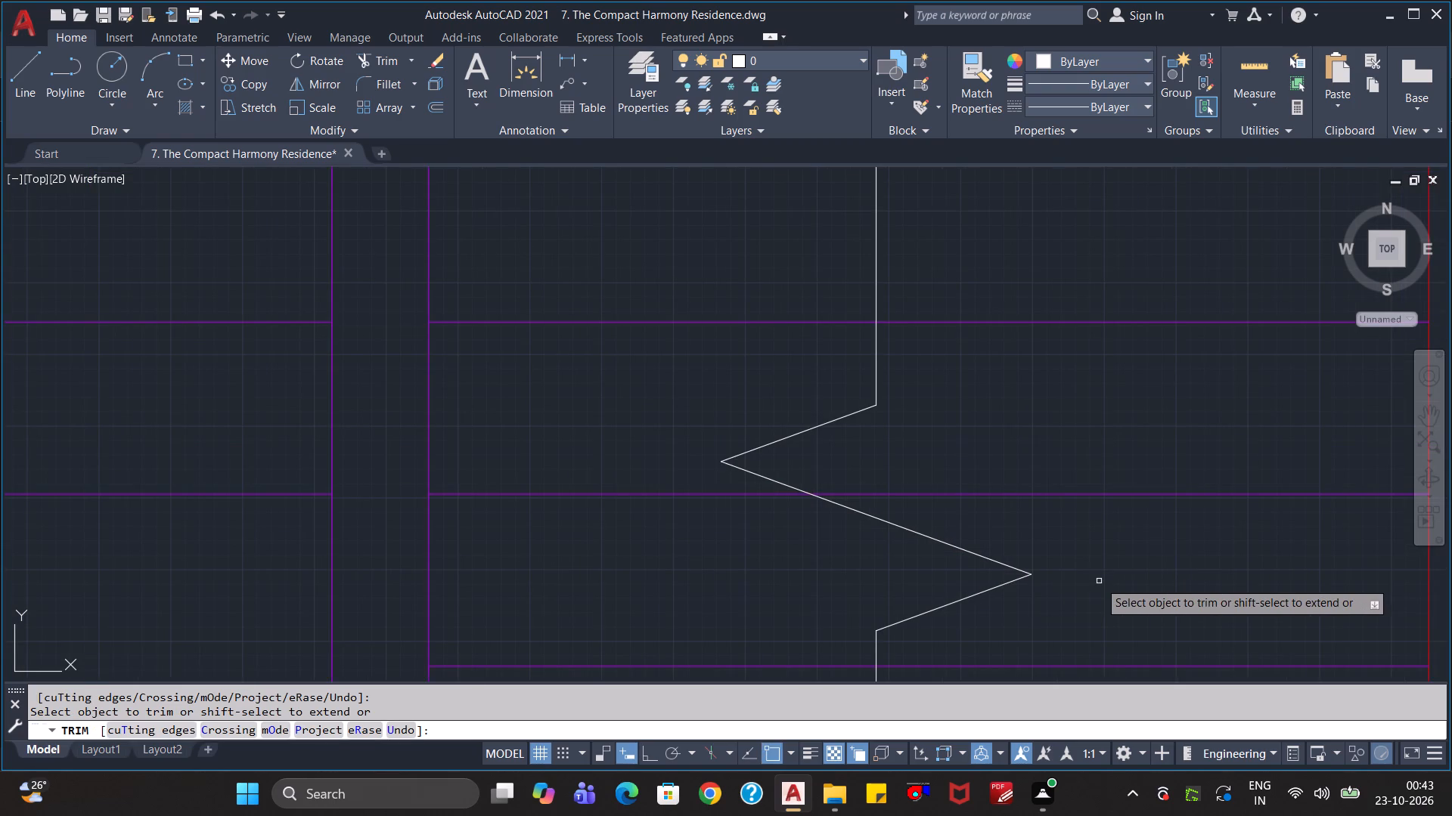
key(Escape)
key(Escape)
scroll(1099, 581, down, 2)
key(Escape)
scroll(1099, 581, down, 1)
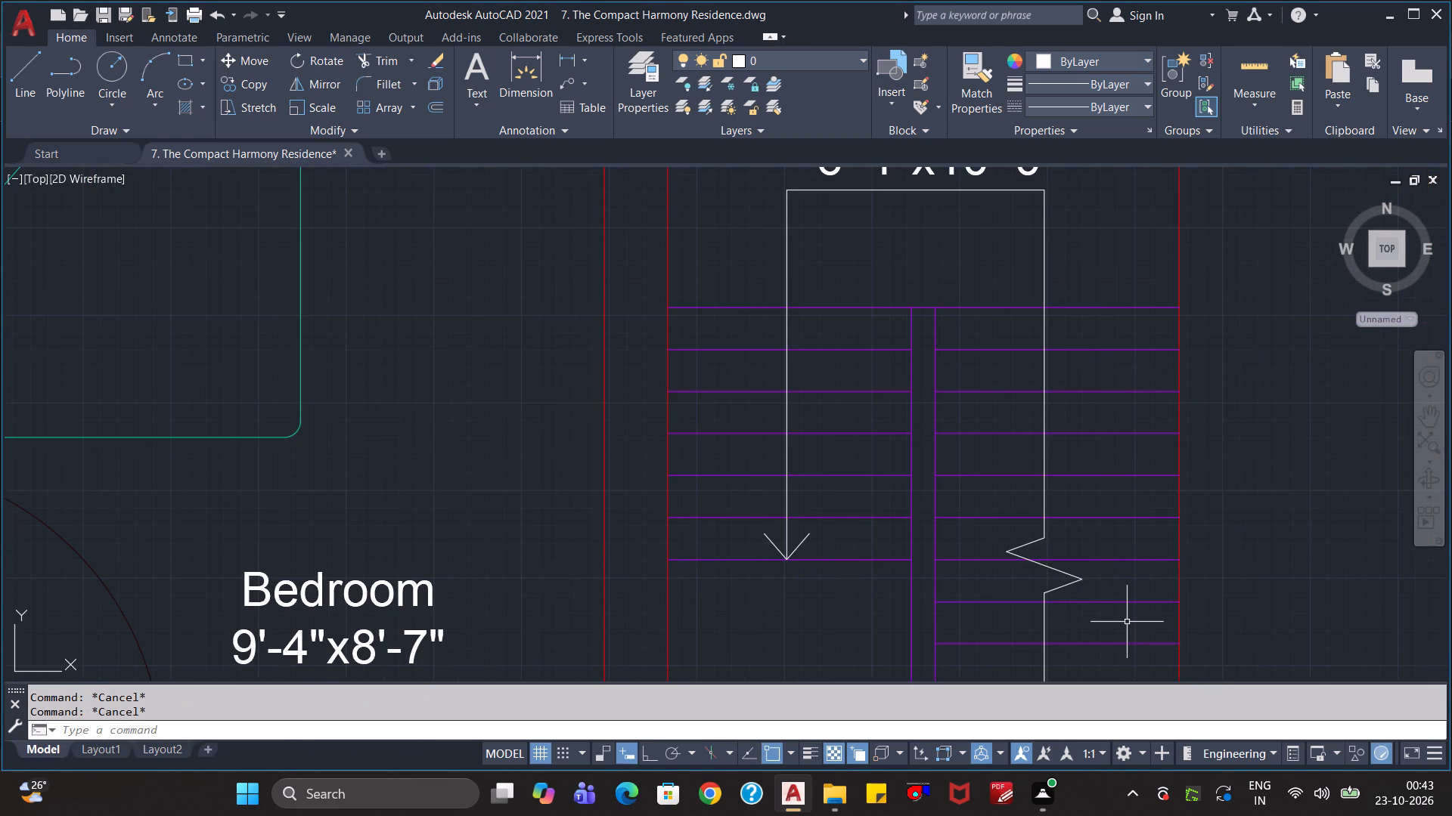
Join the vertical lines above and below the break, the zigzag, the top horizontal line and the left-hand arrow's shaft into one polyline.
middle_drag(1327, 583, 1182, 478)
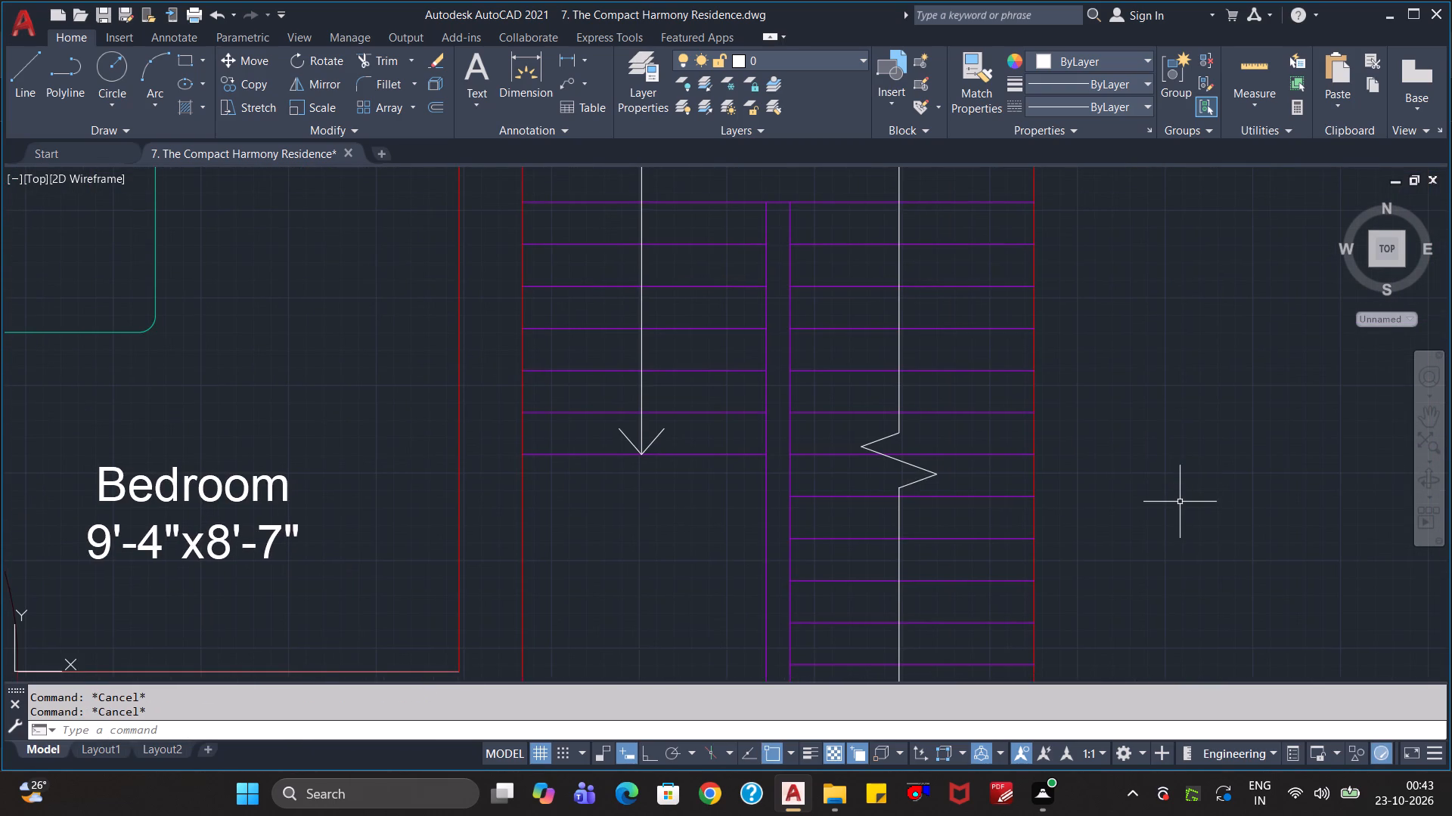
key(Escape)
key(Escape)
click(898, 423)
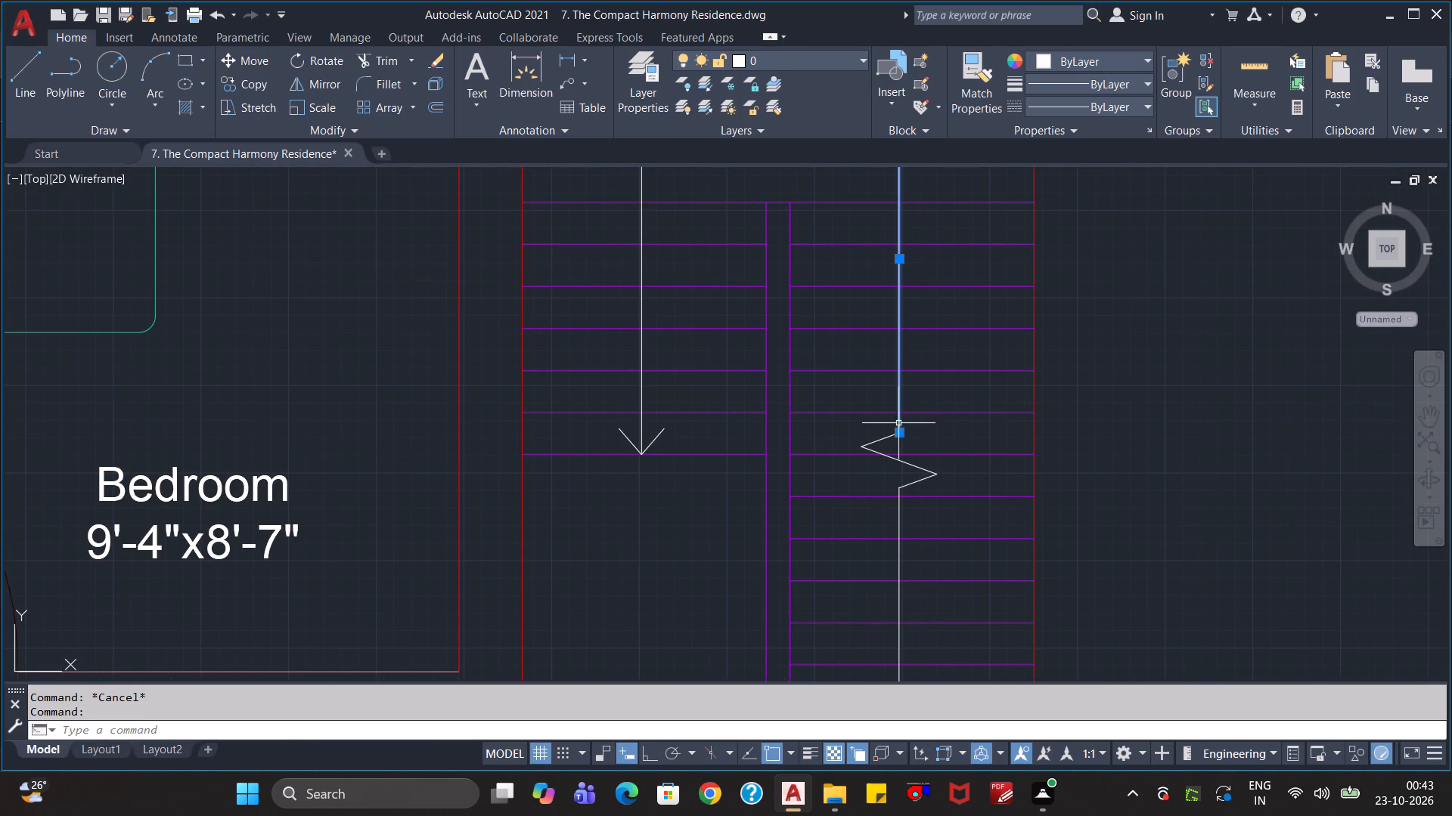
click(895, 460)
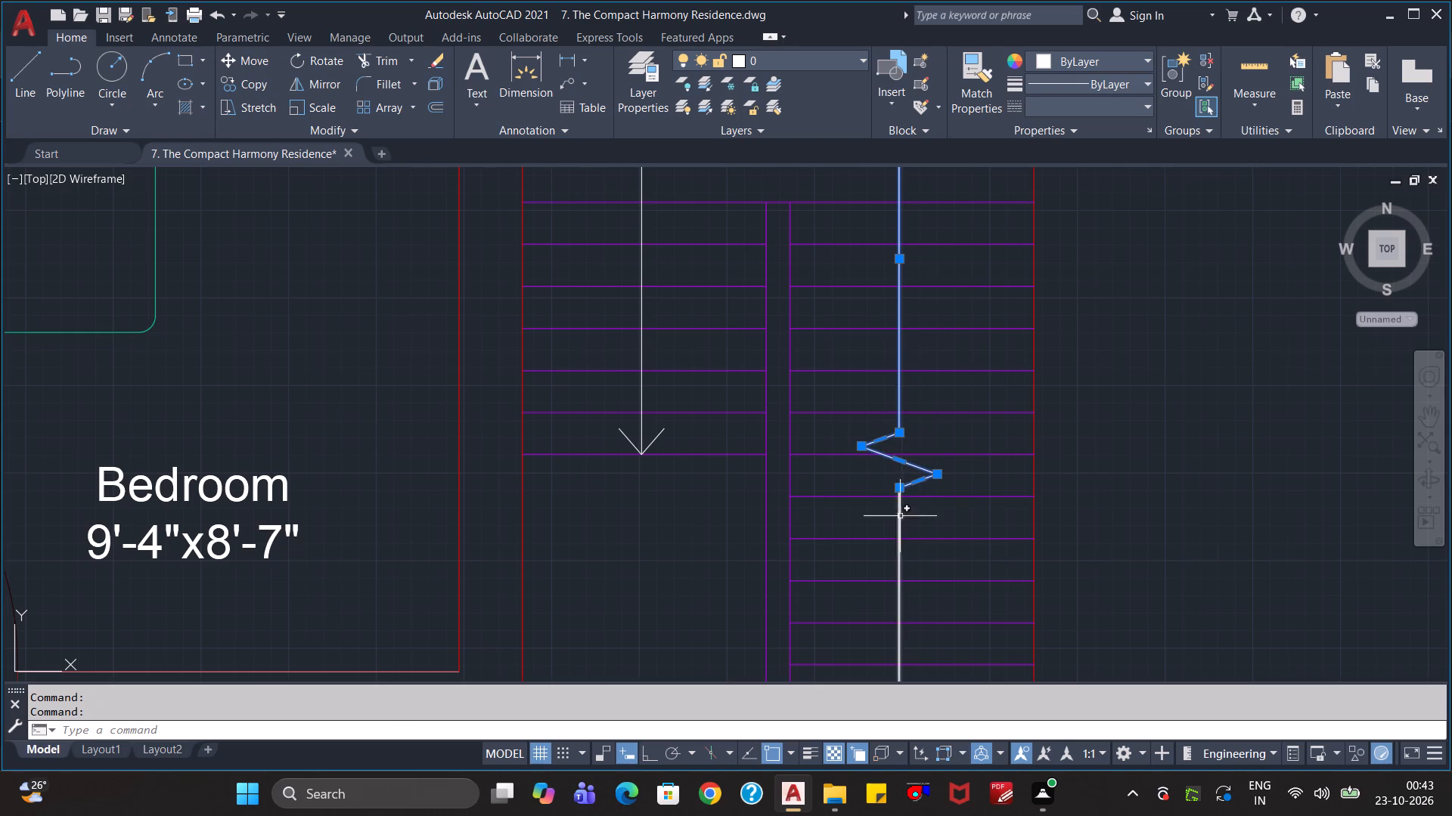
click(896, 520)
click(907, 518)
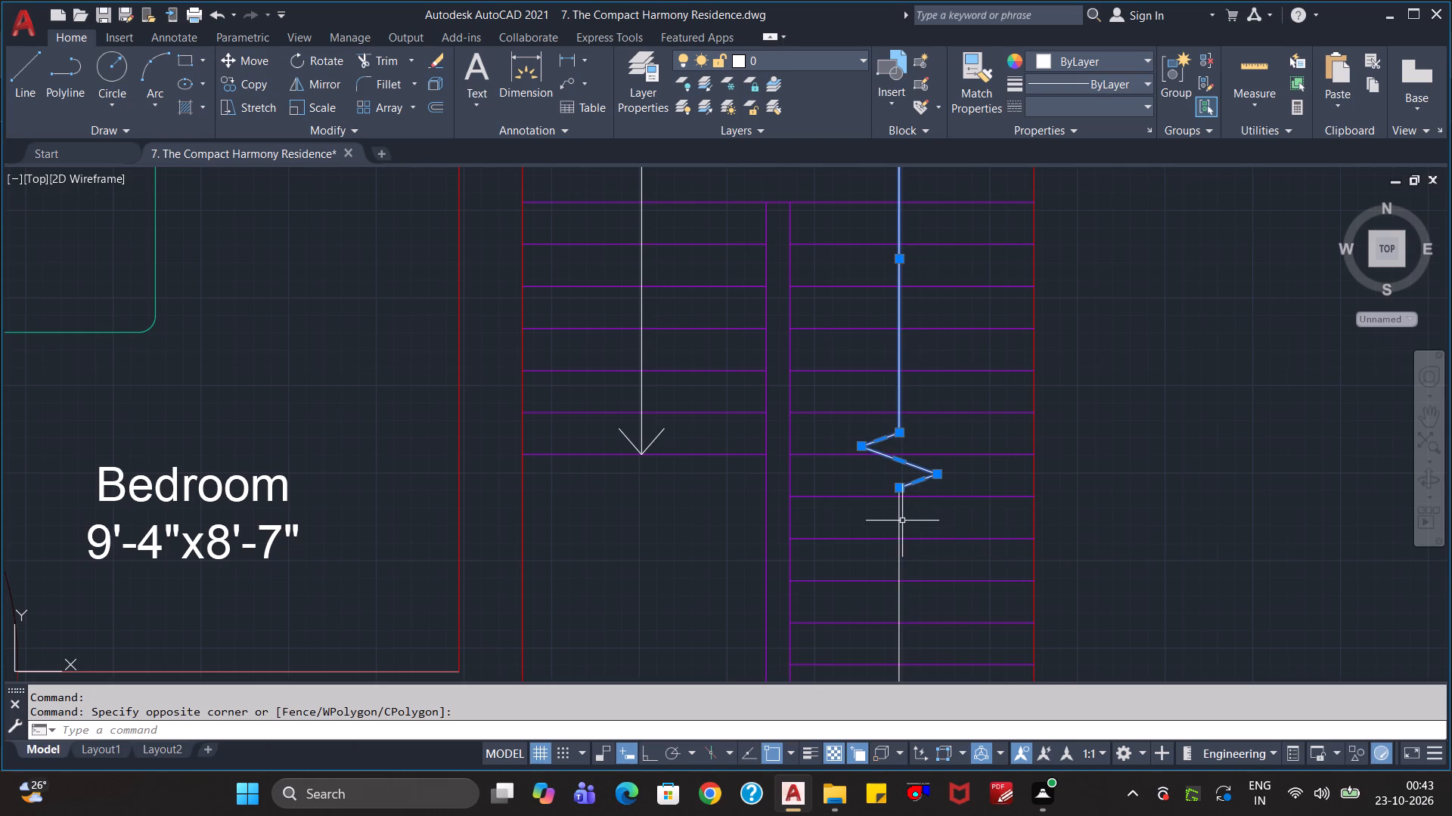
click(900, 522)
scroll(1078, 420, down, 2)
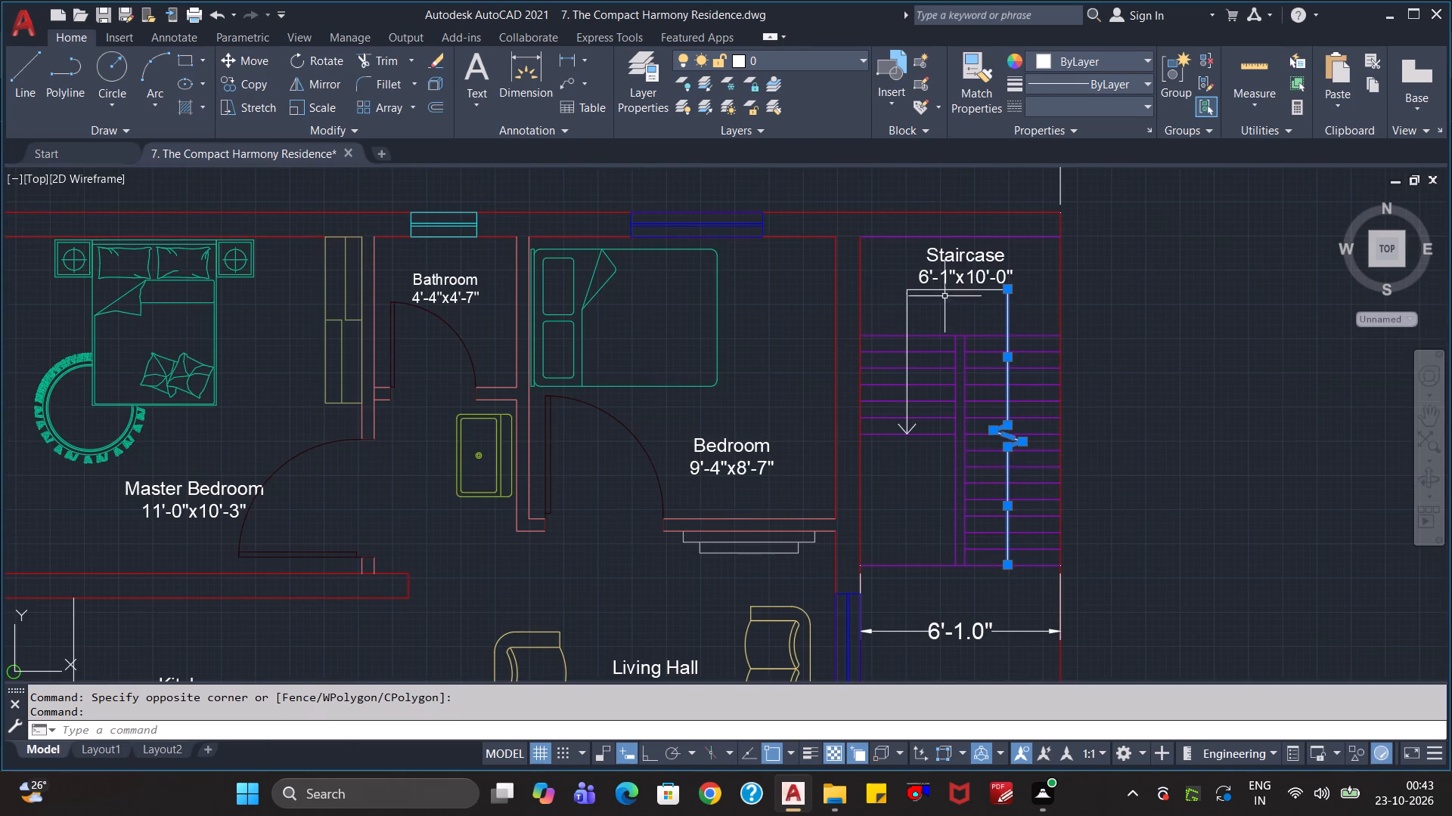
click(907, 318)
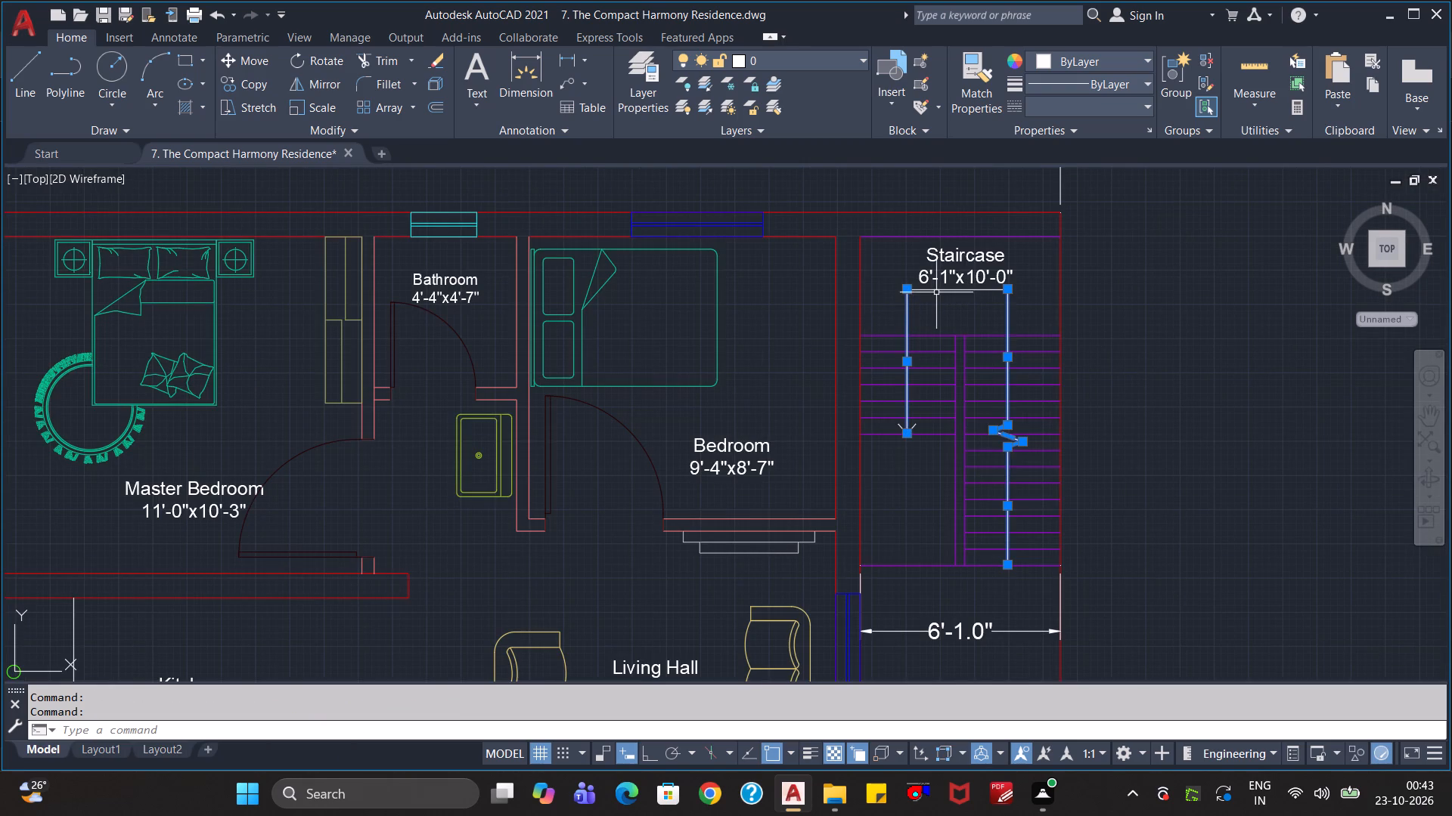
click(939, 291)
text(joi)
key(Return)
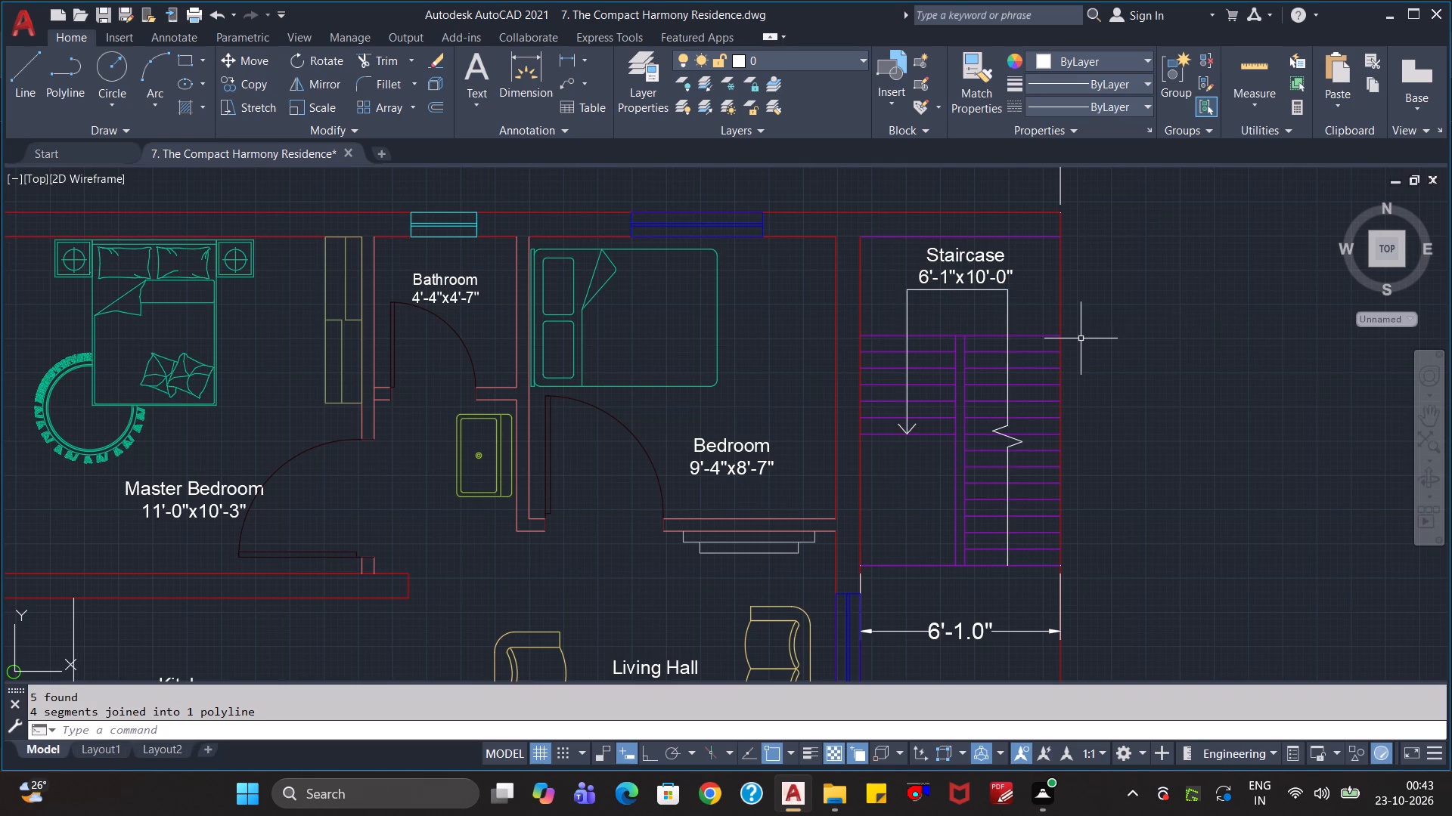
scroll(1076, 342, up, 2)
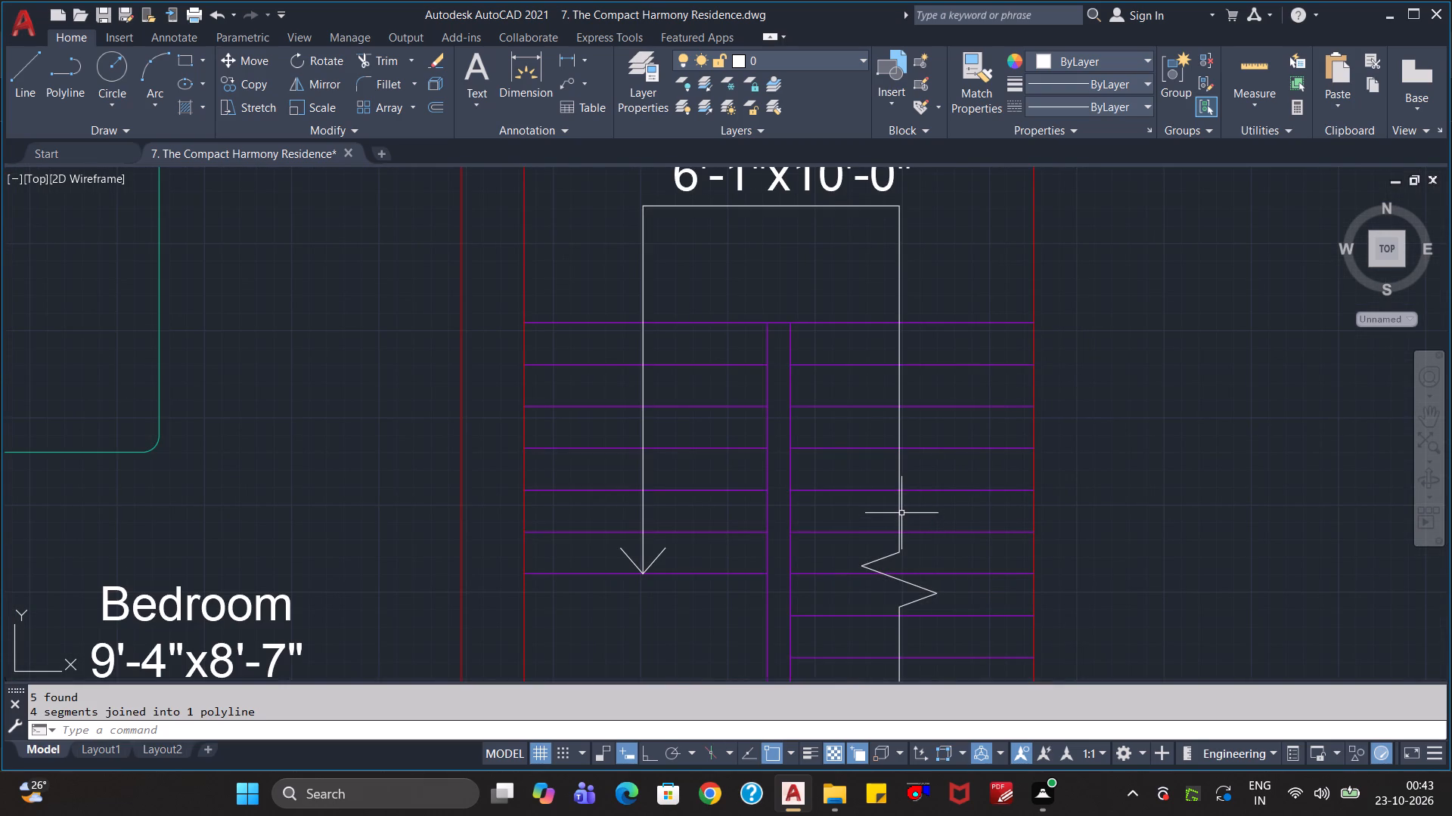
click(900, 514)
key(Escape)
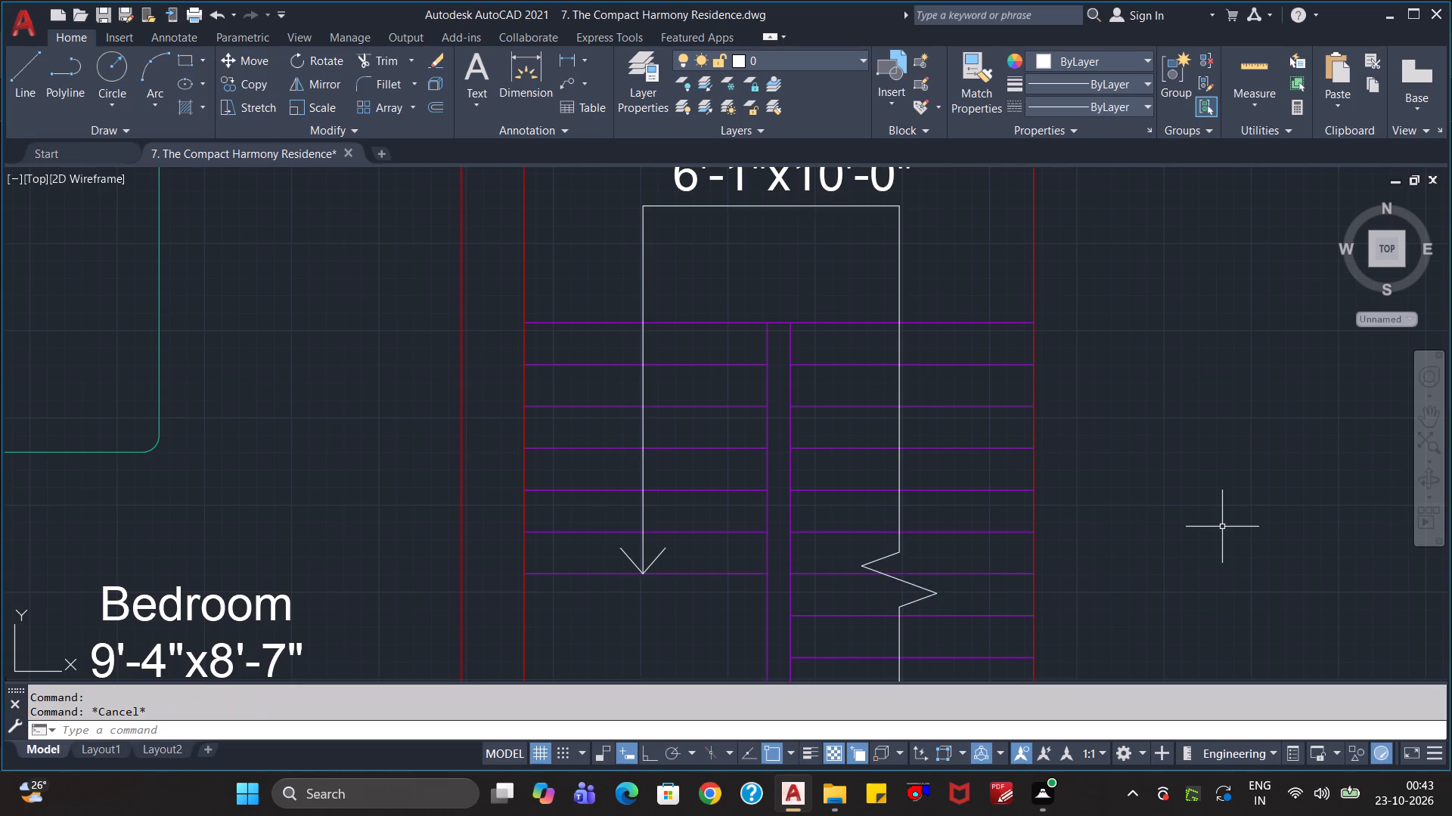
click(899, 549)
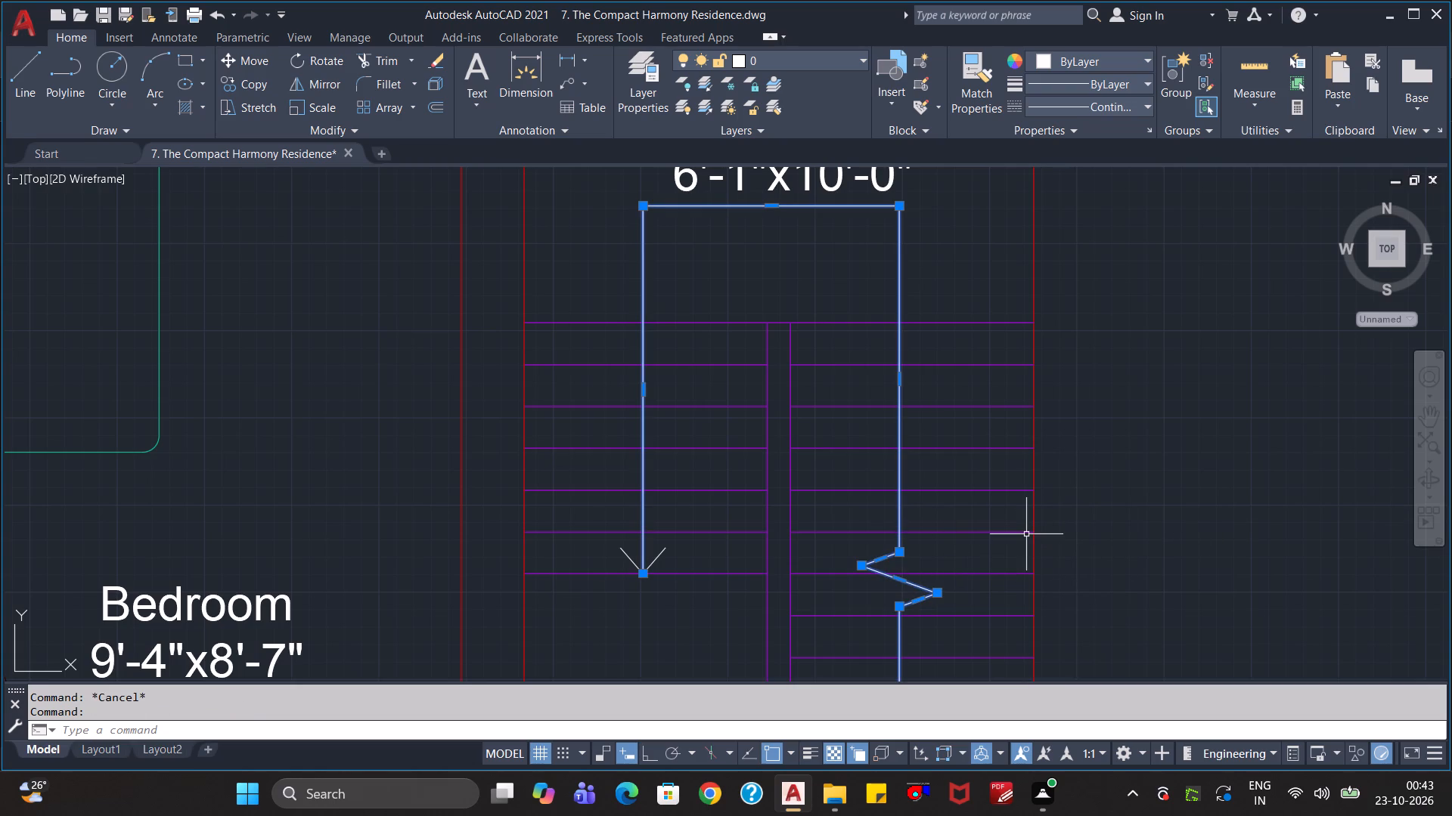
key(Escape)
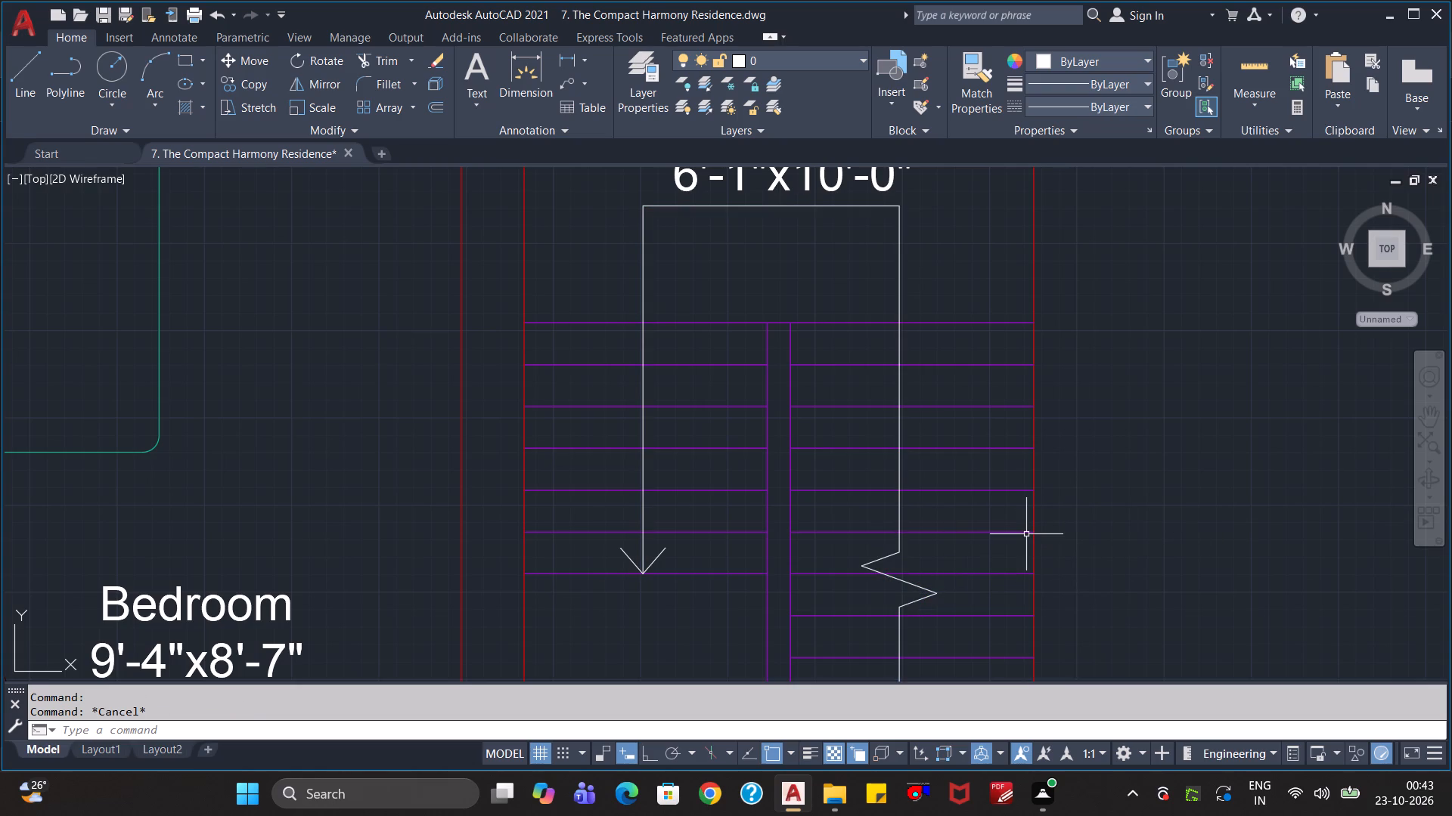
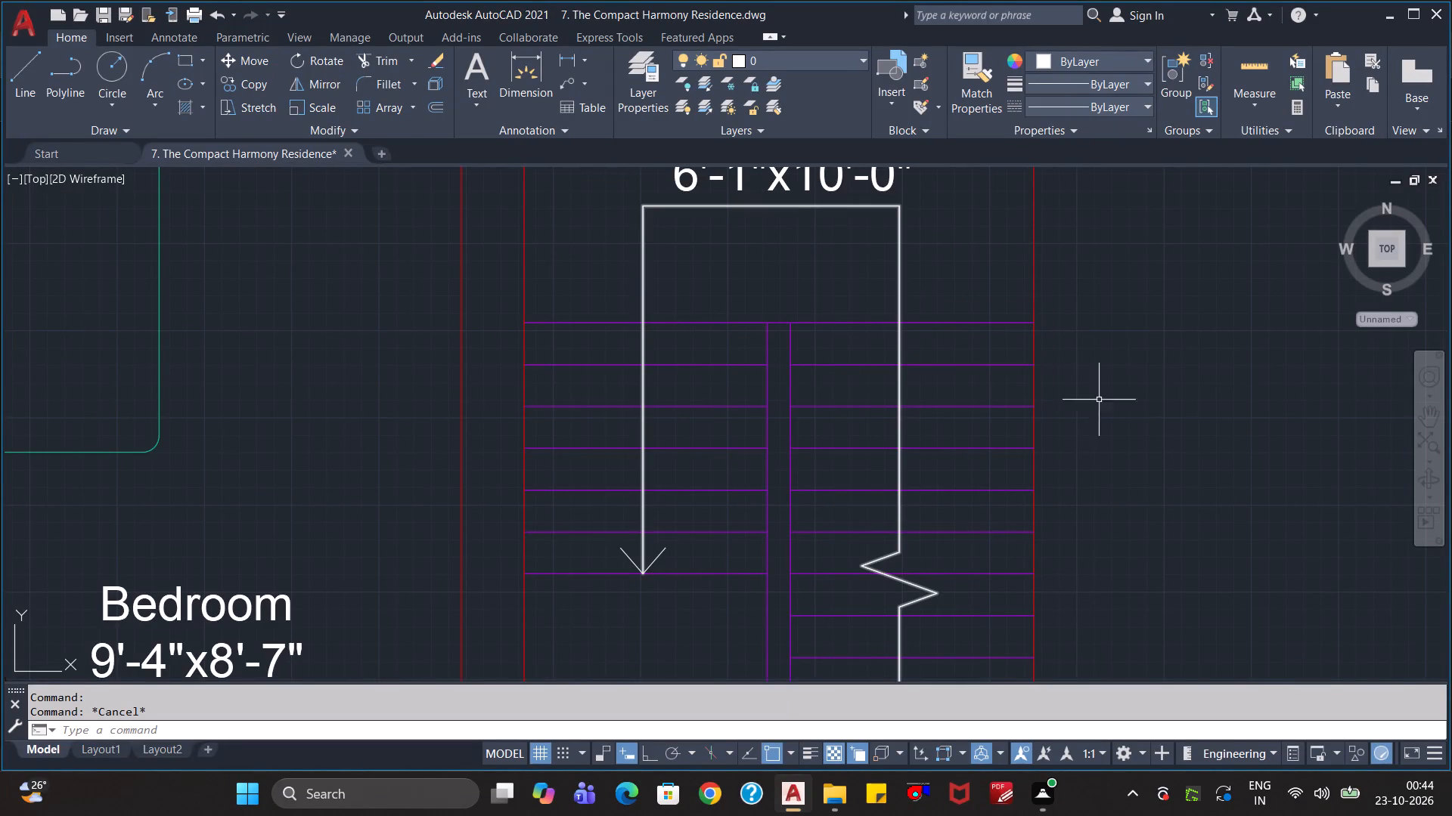
Save the floor plan drawing.
key(Escape)
key(Escape)
scroll(1181, 444, down, 1)
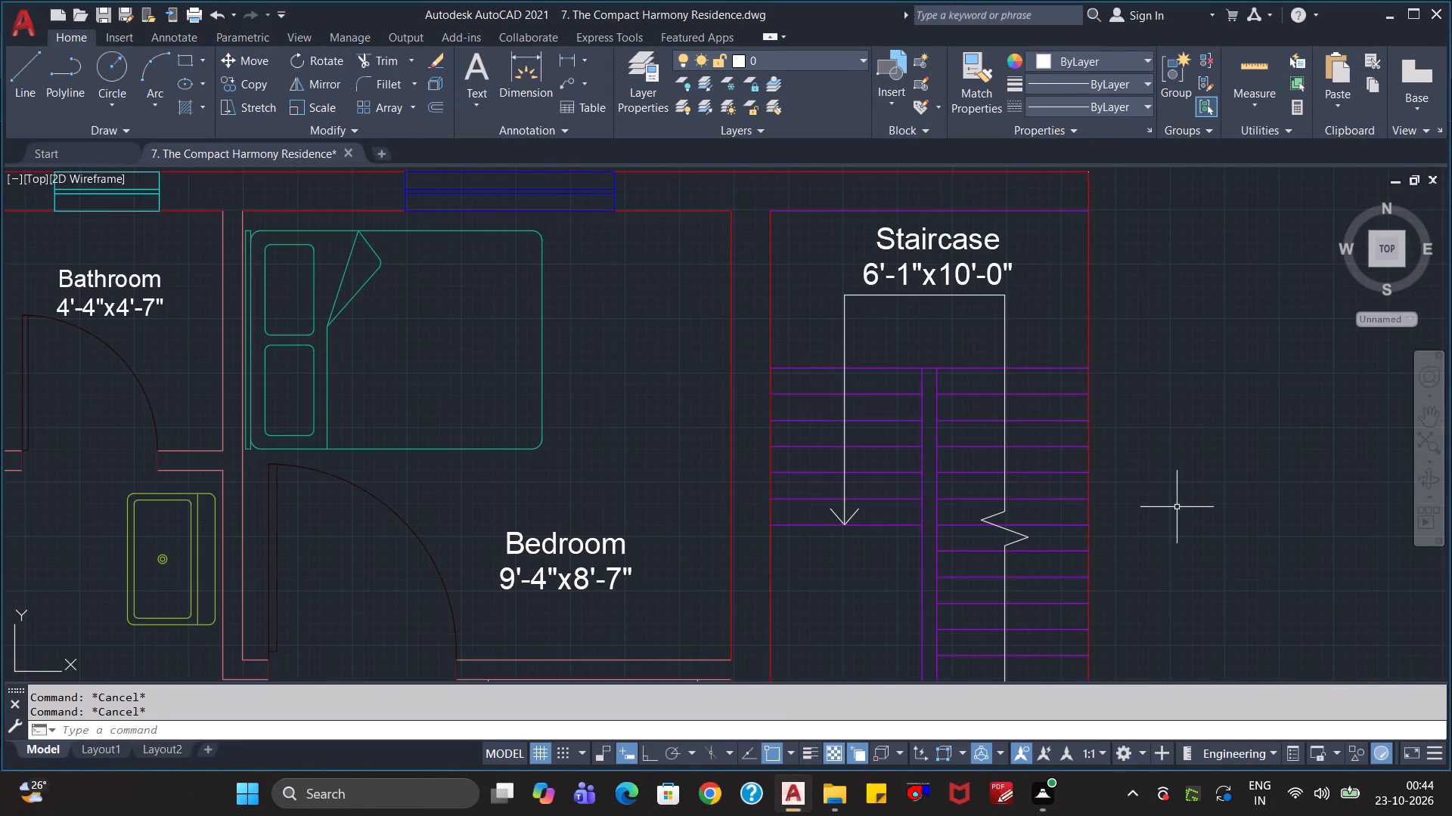
scroll(1179, 511, down, 1)
middle_click(1259, 490)
key(ctrl+s)
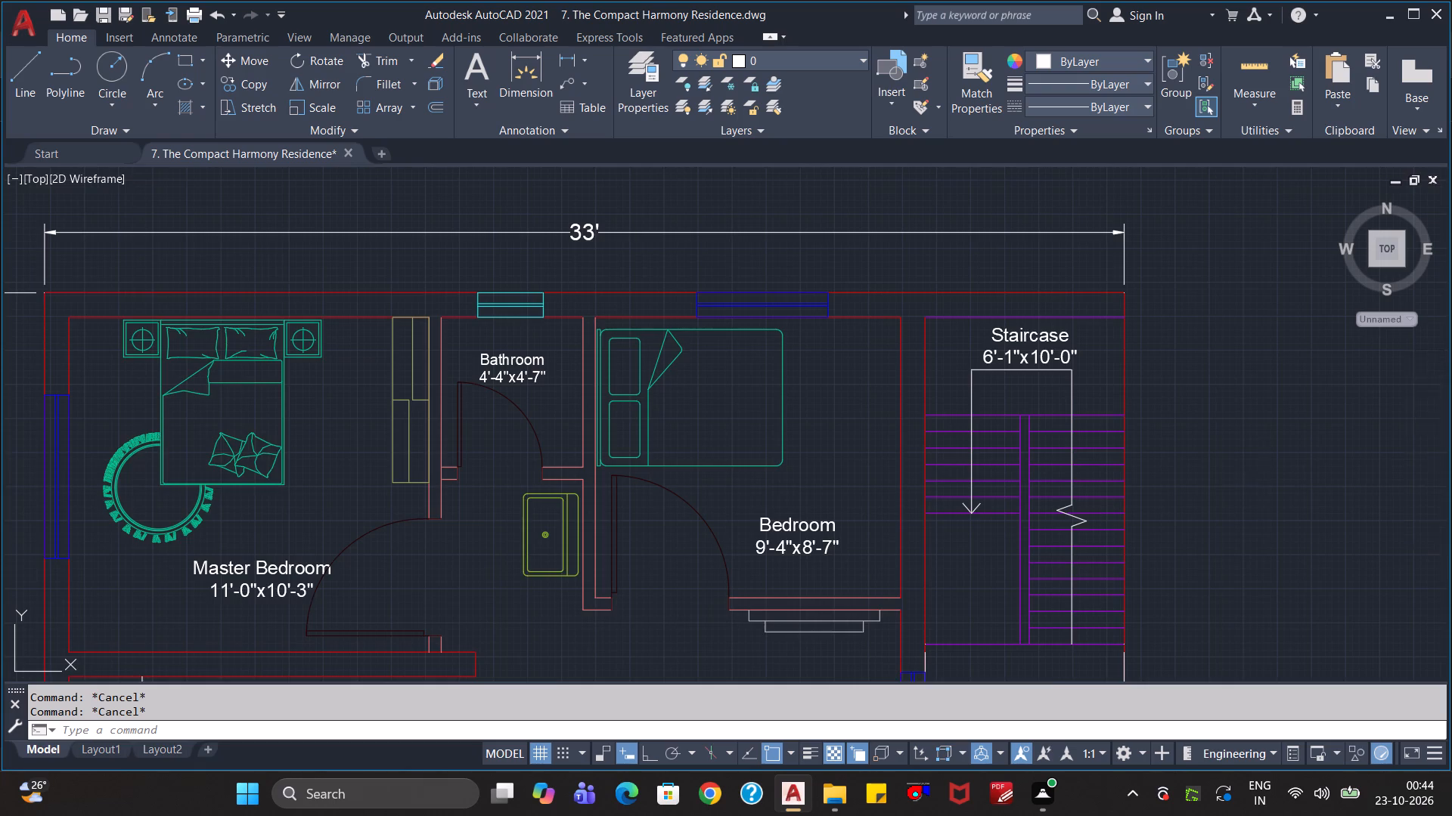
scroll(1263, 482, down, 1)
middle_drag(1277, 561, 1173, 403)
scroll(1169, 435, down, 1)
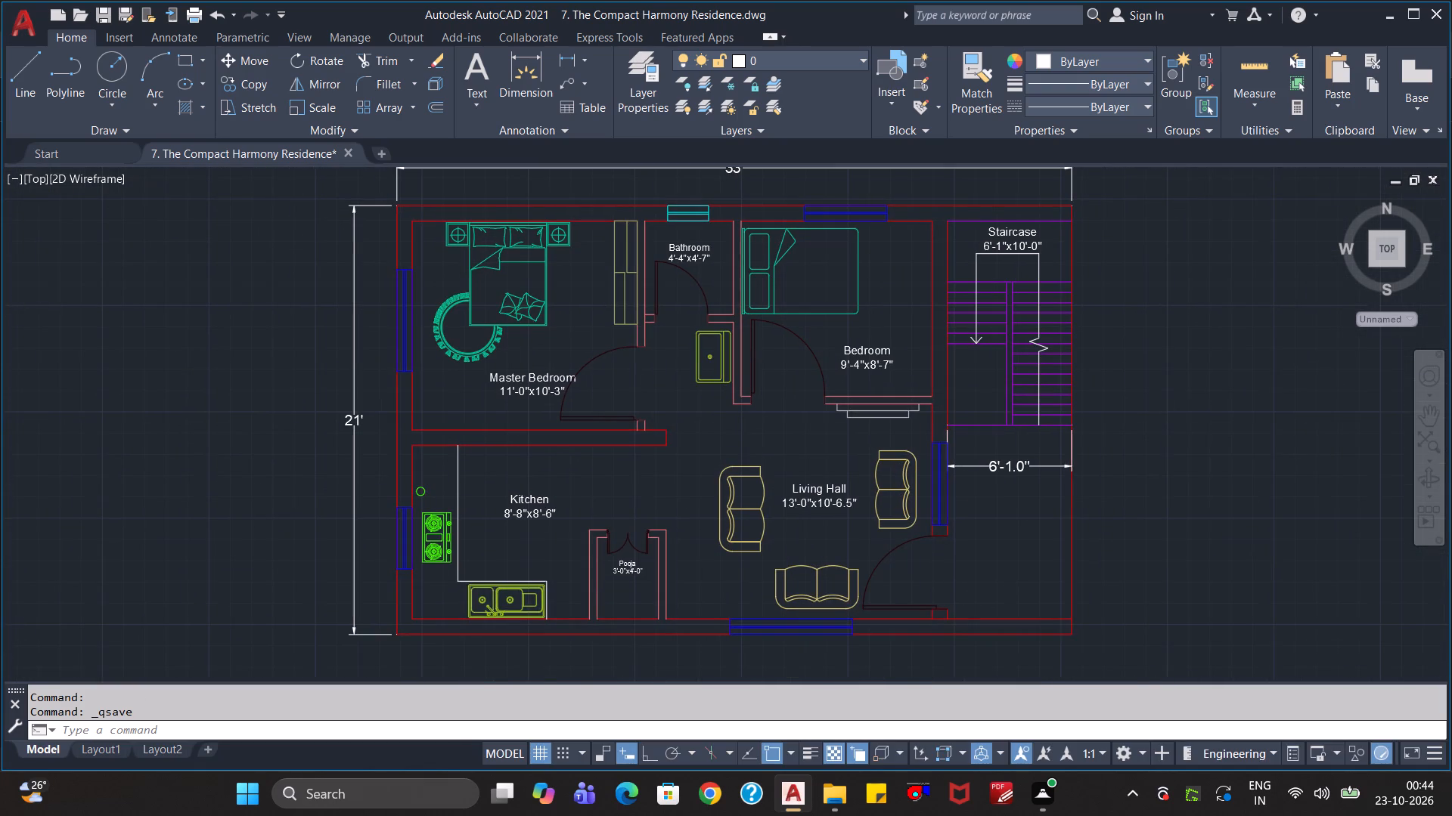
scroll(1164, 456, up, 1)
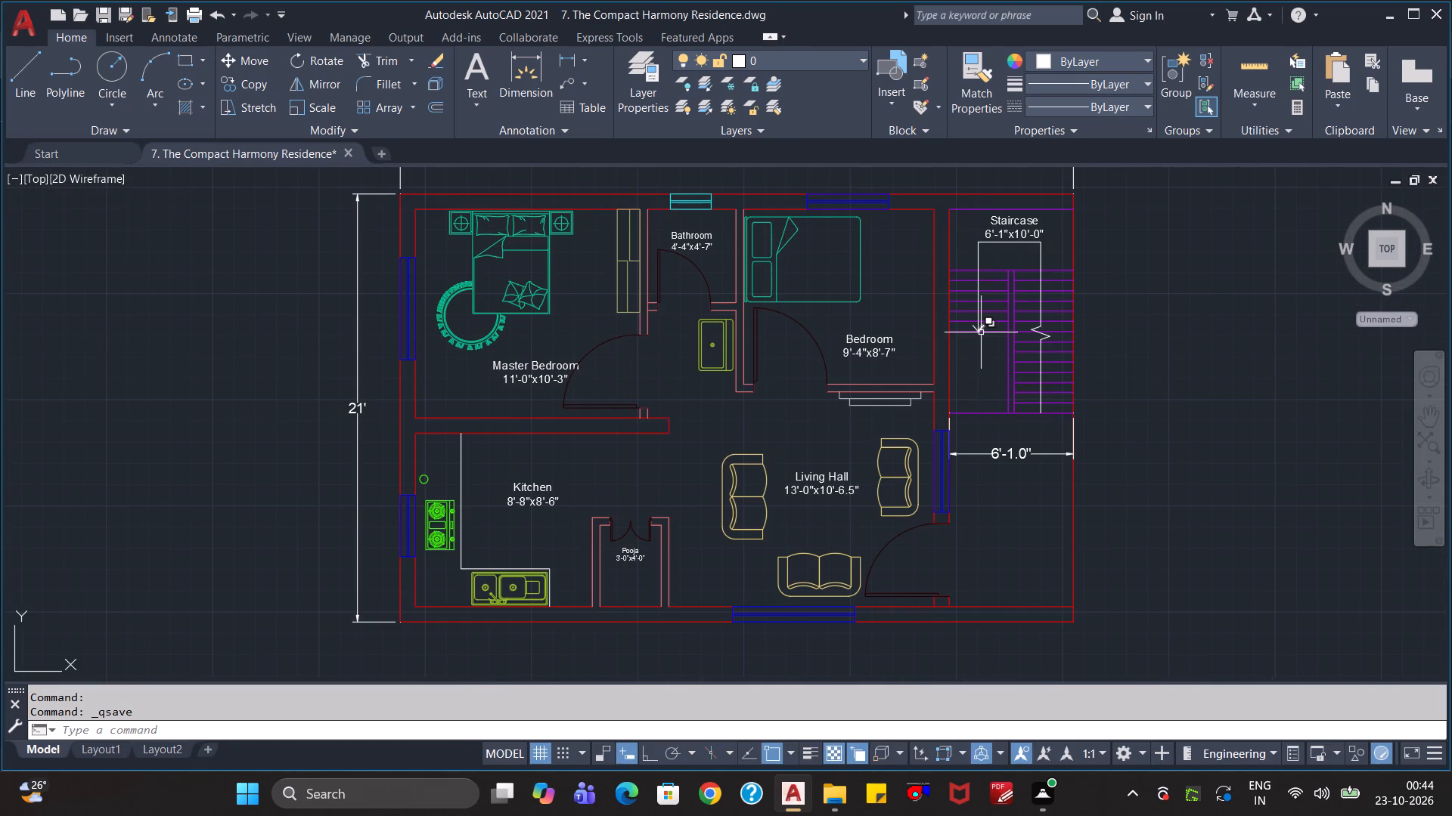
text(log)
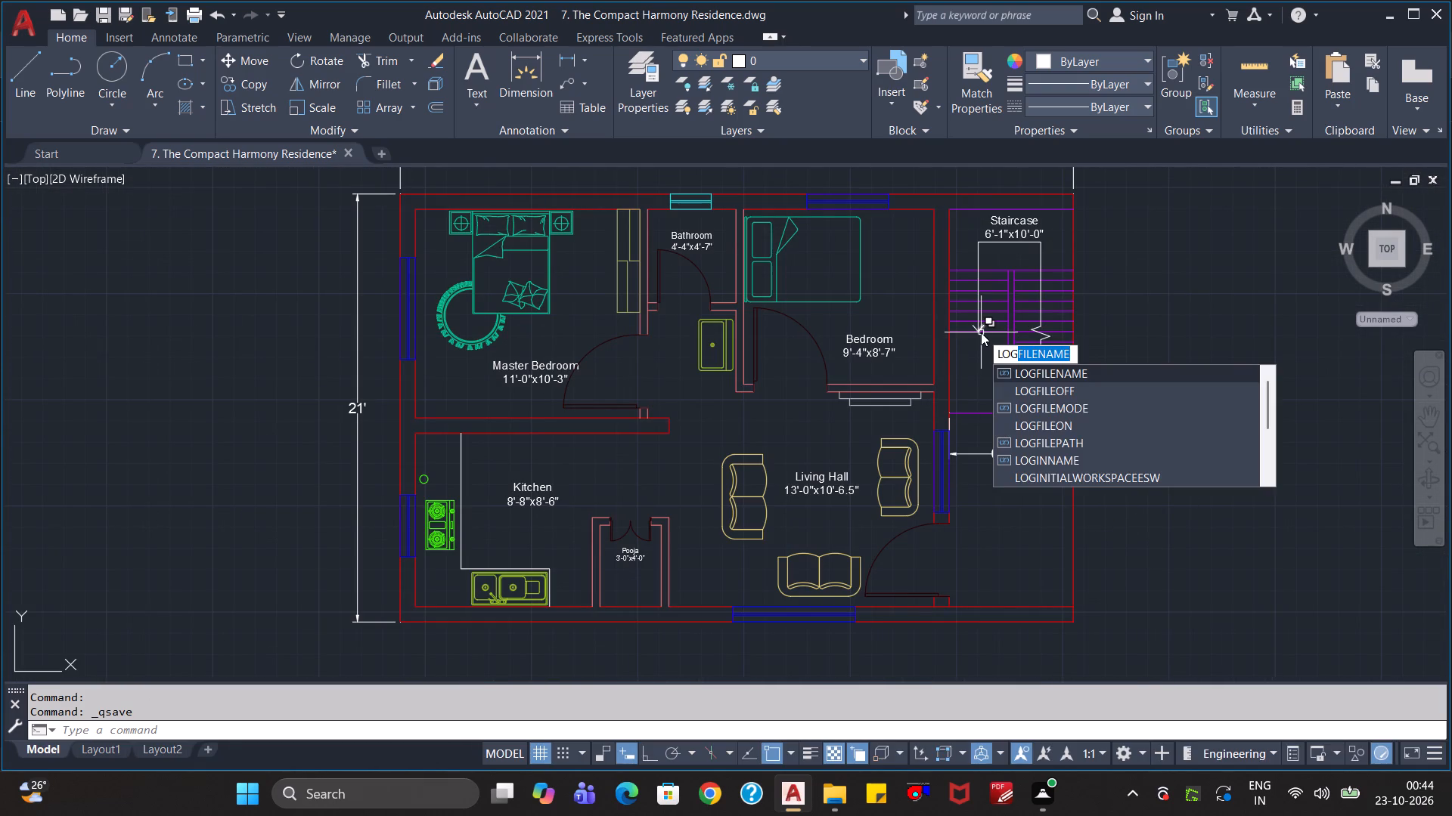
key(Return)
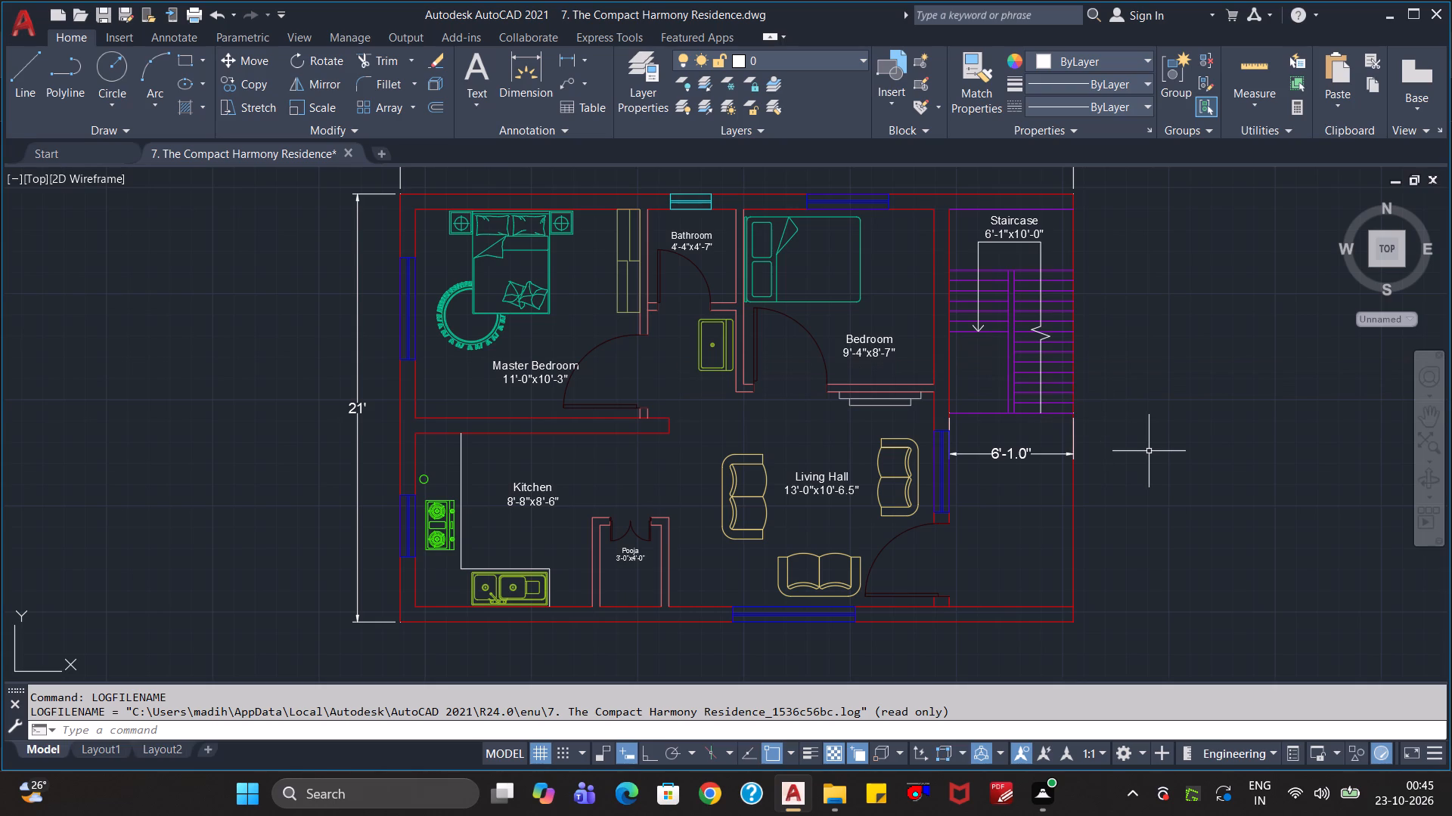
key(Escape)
Save the floor plan drawing again.
scroll(1146, 455, down, 1)
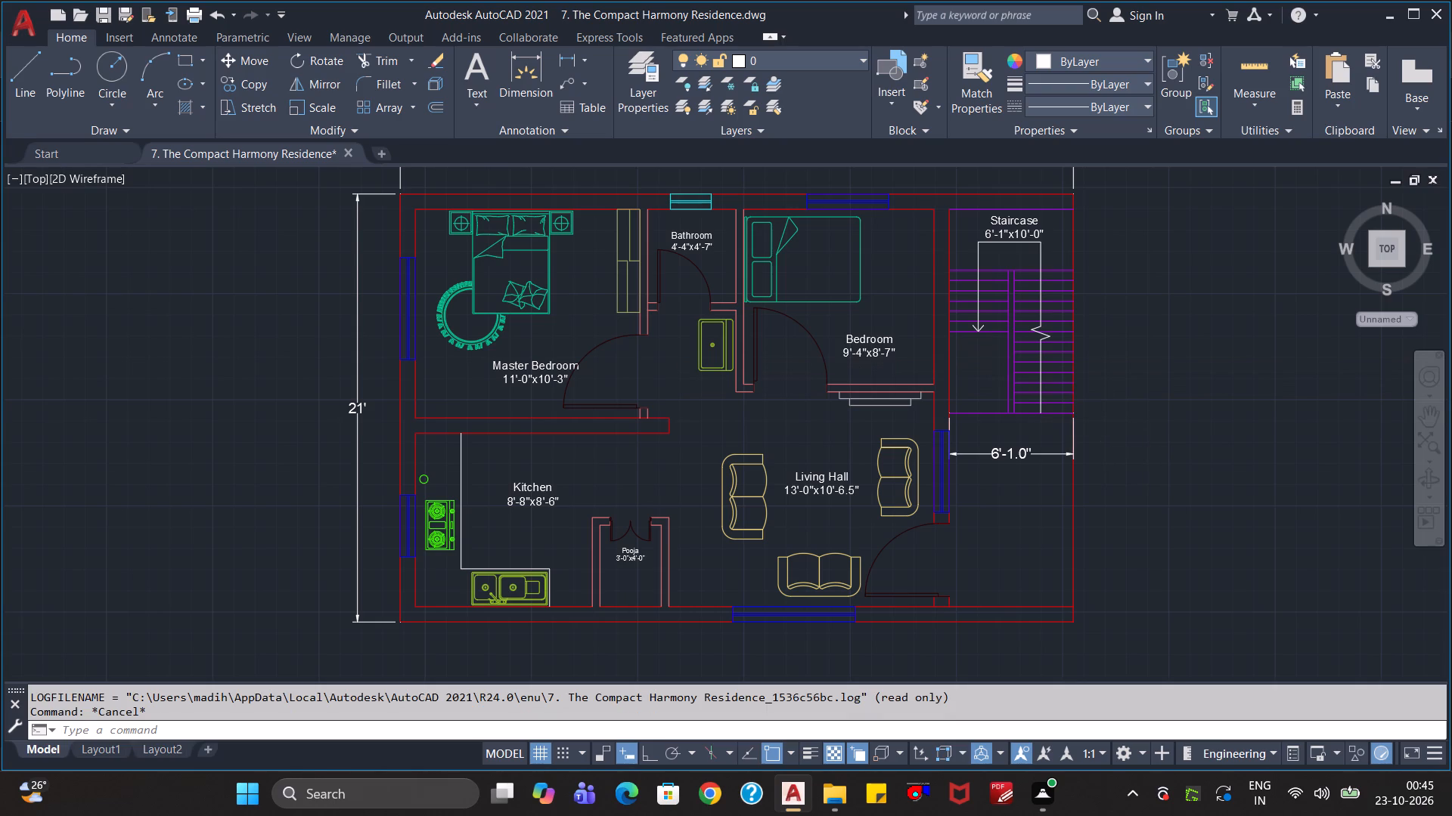
key(ctrl+s)
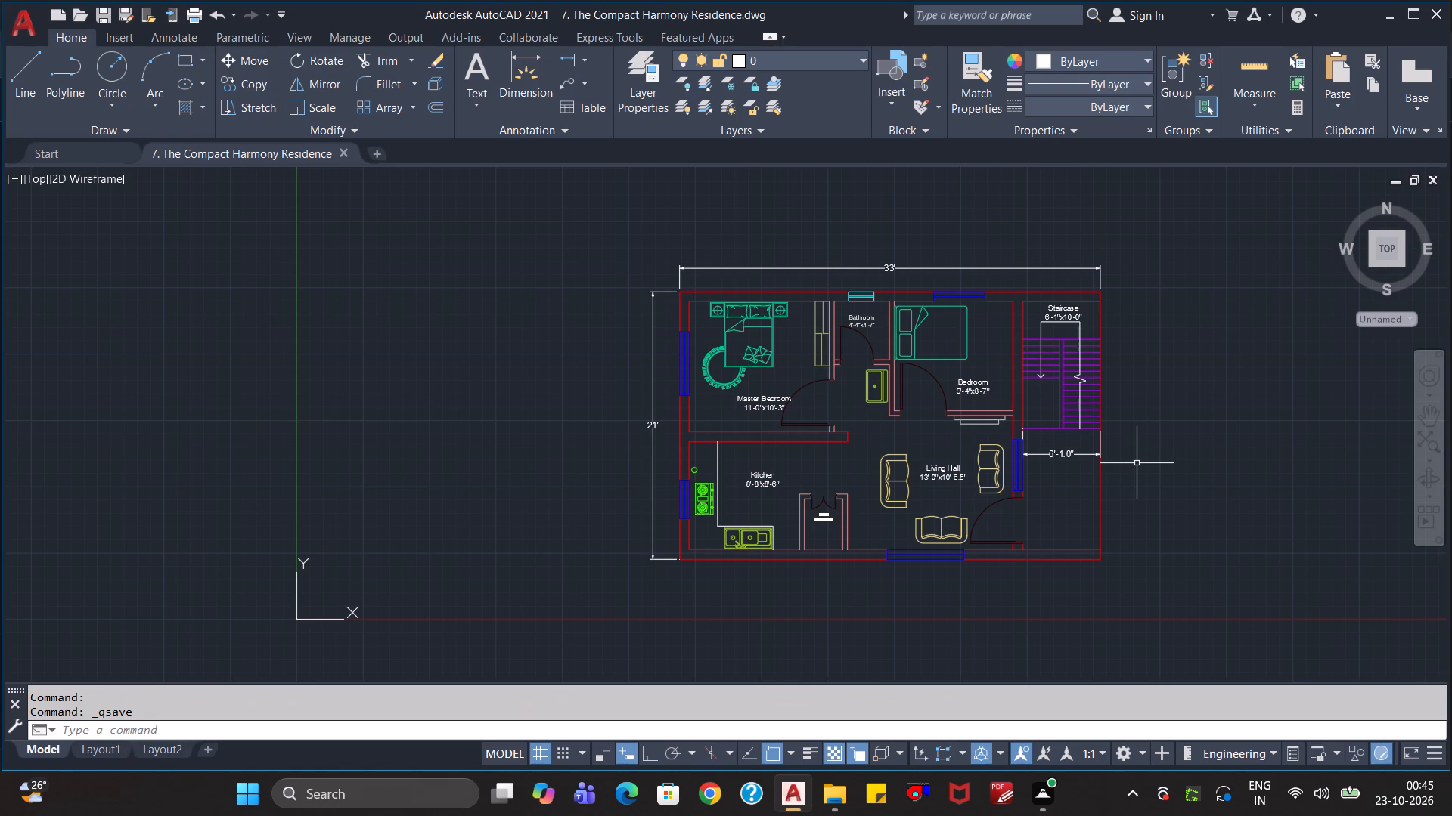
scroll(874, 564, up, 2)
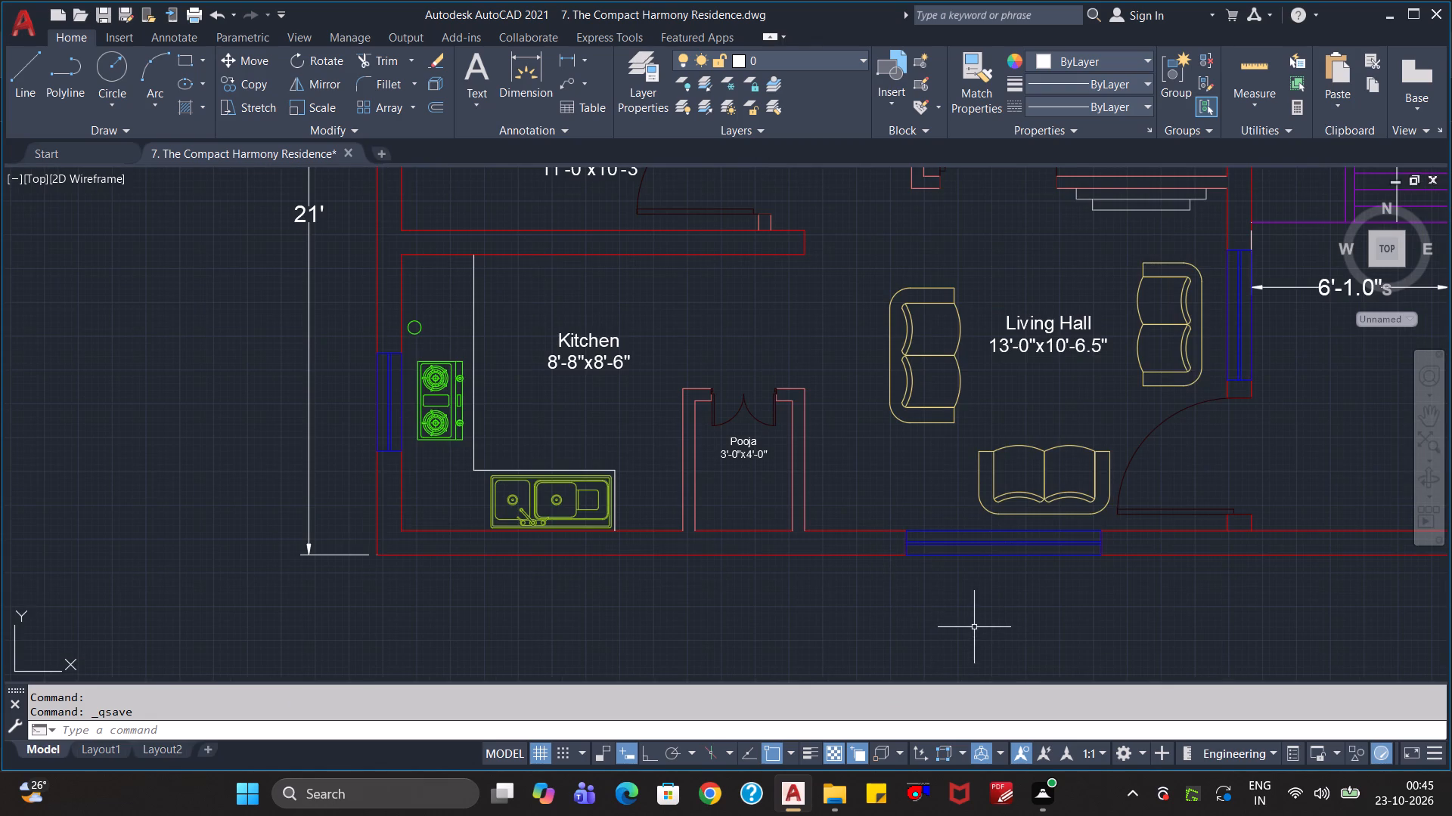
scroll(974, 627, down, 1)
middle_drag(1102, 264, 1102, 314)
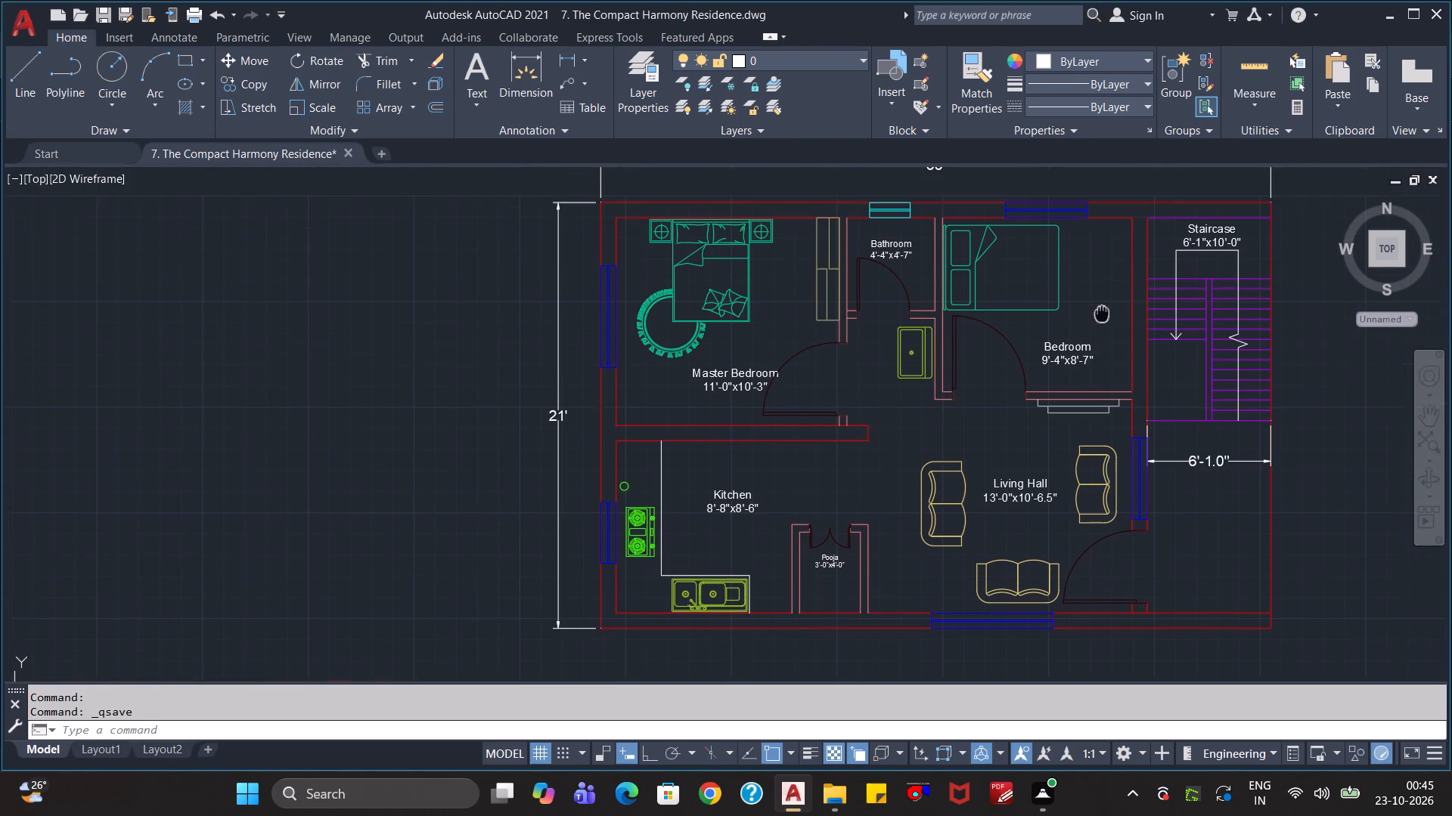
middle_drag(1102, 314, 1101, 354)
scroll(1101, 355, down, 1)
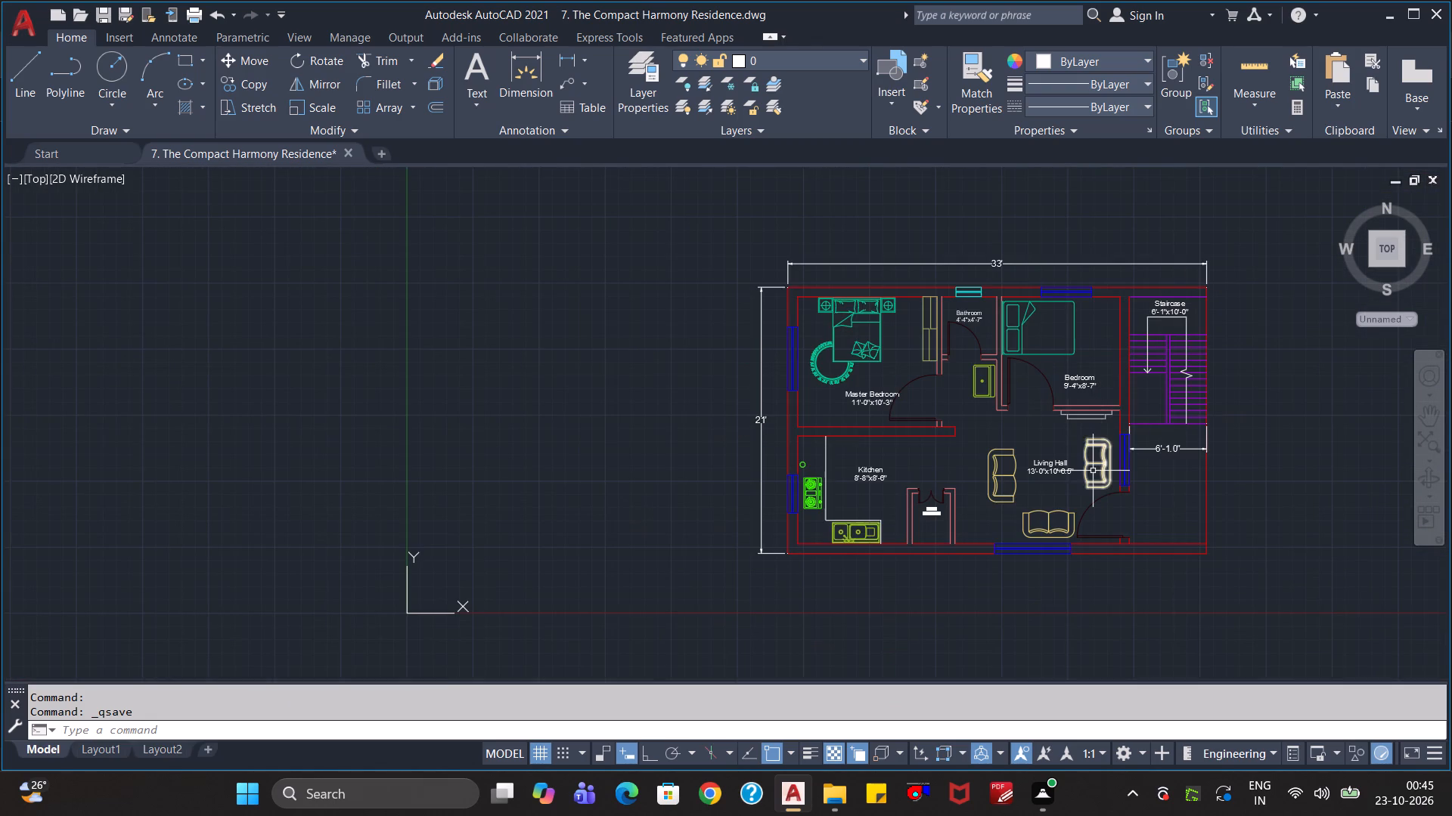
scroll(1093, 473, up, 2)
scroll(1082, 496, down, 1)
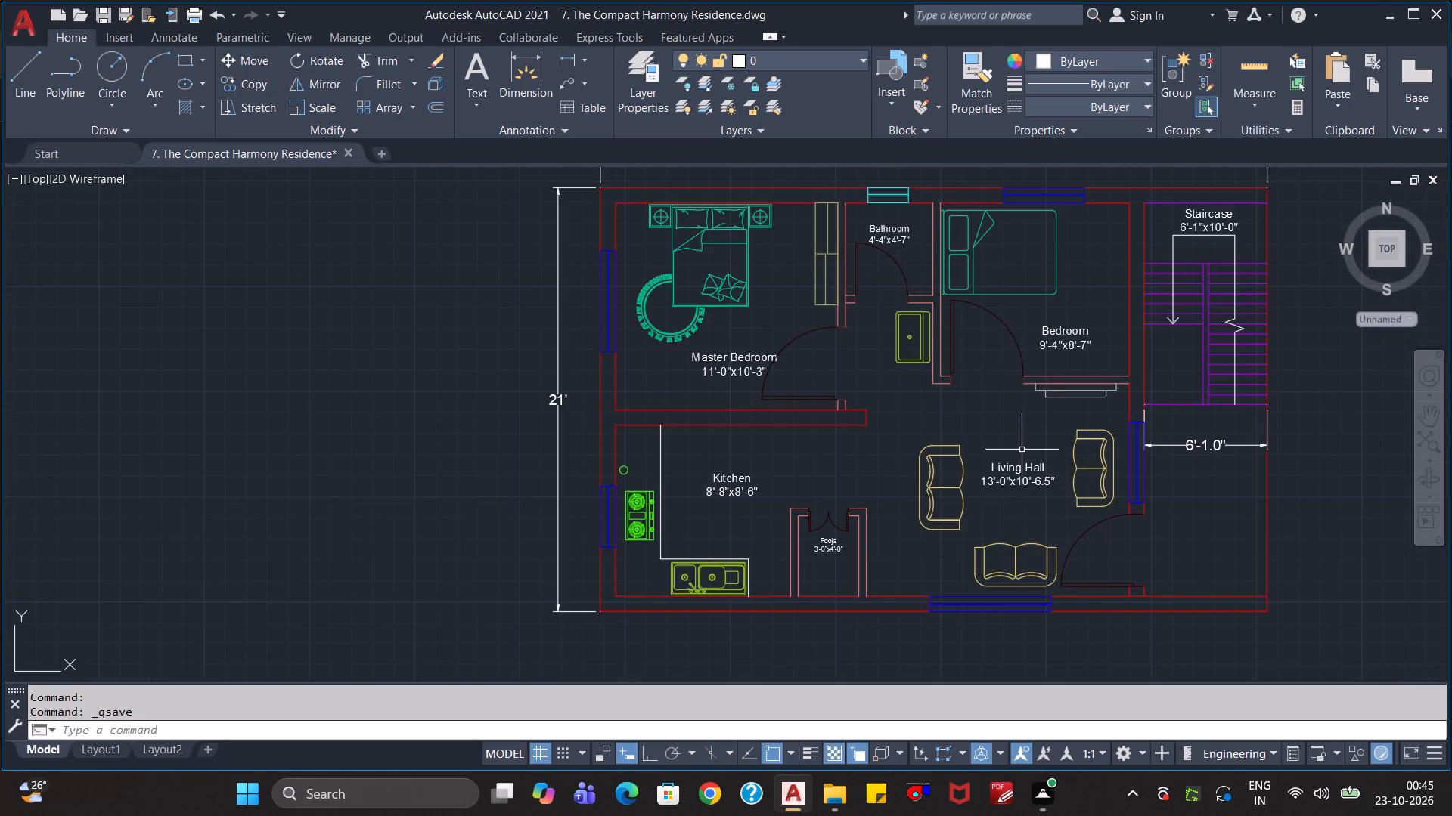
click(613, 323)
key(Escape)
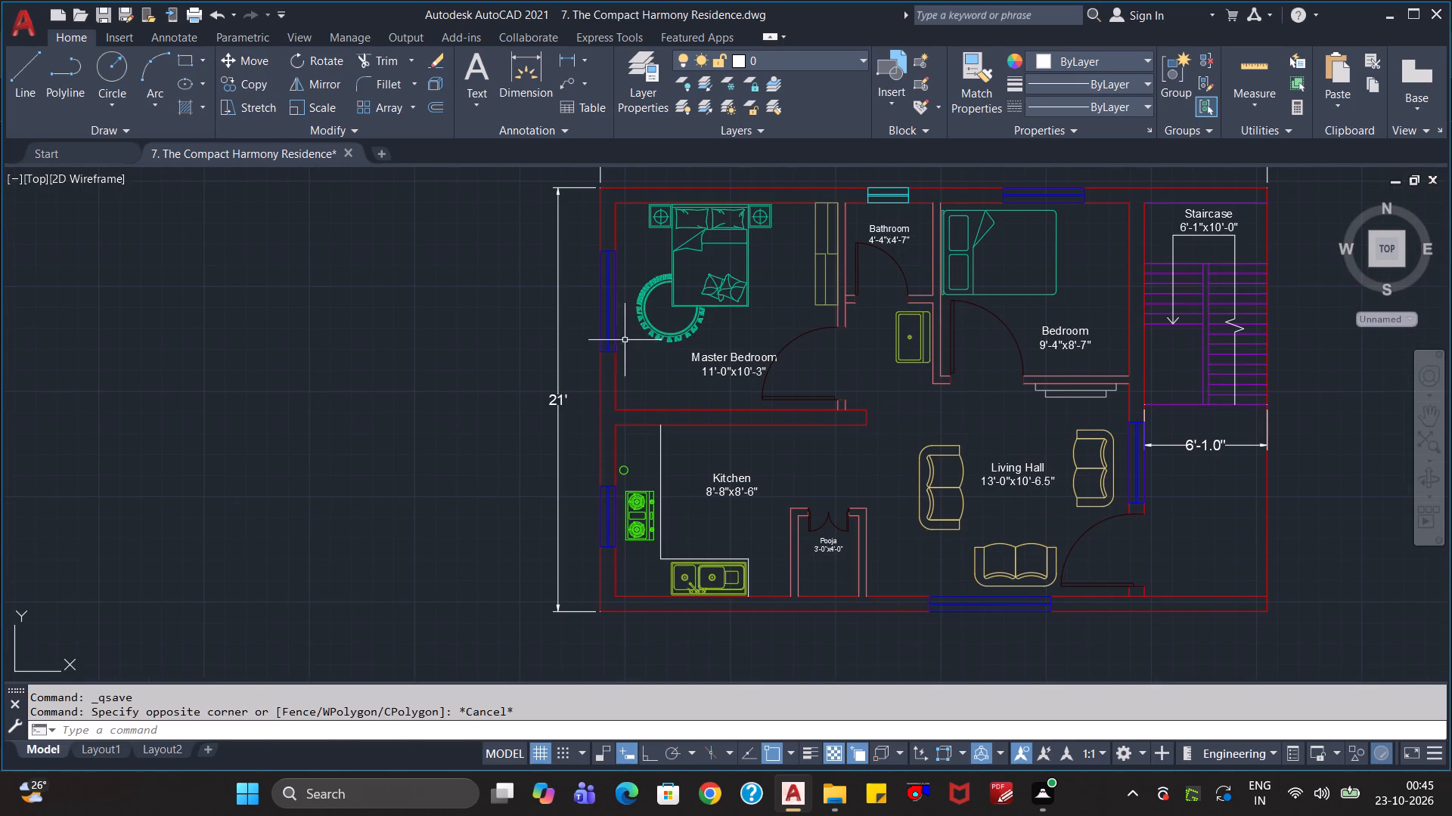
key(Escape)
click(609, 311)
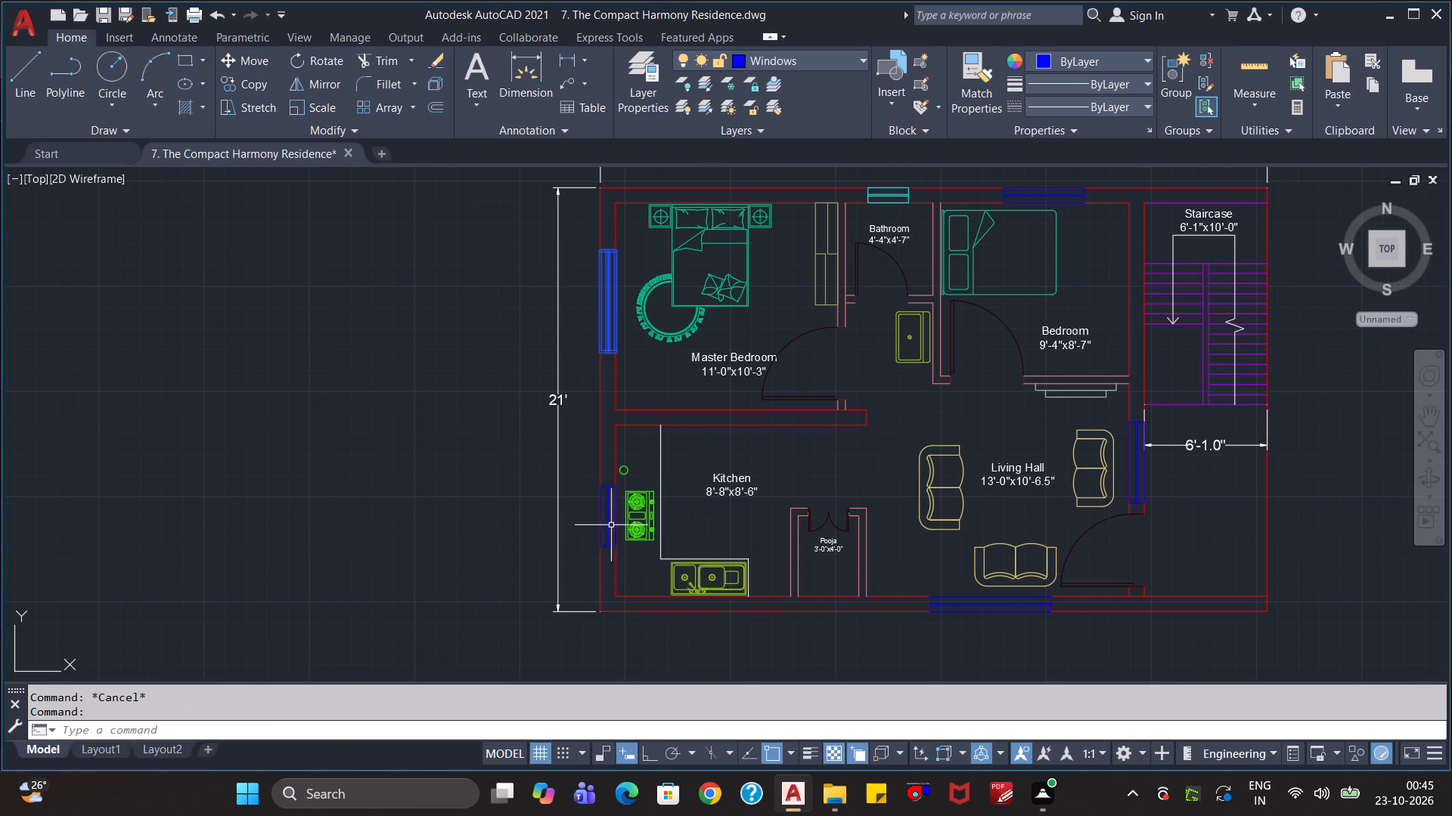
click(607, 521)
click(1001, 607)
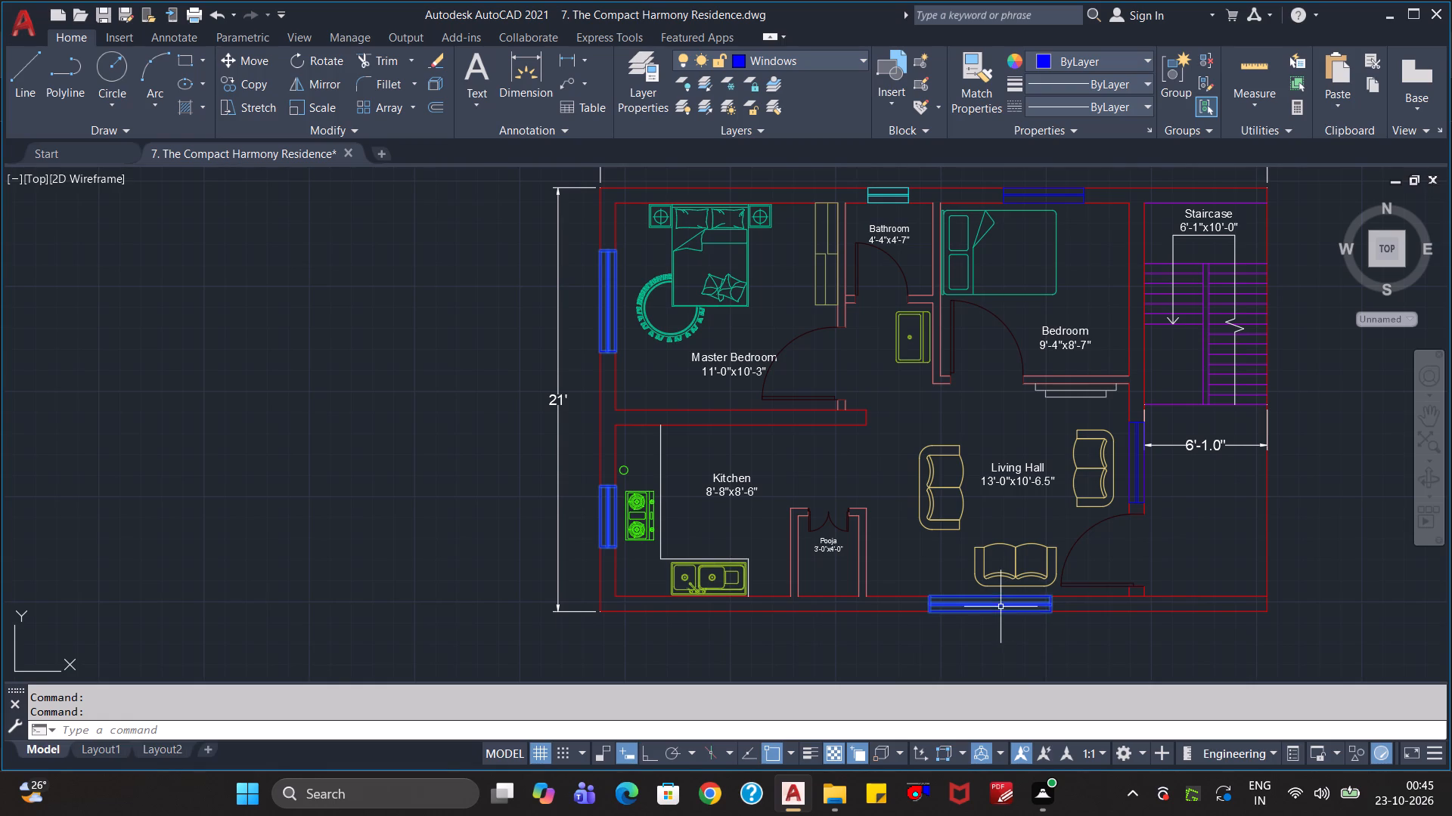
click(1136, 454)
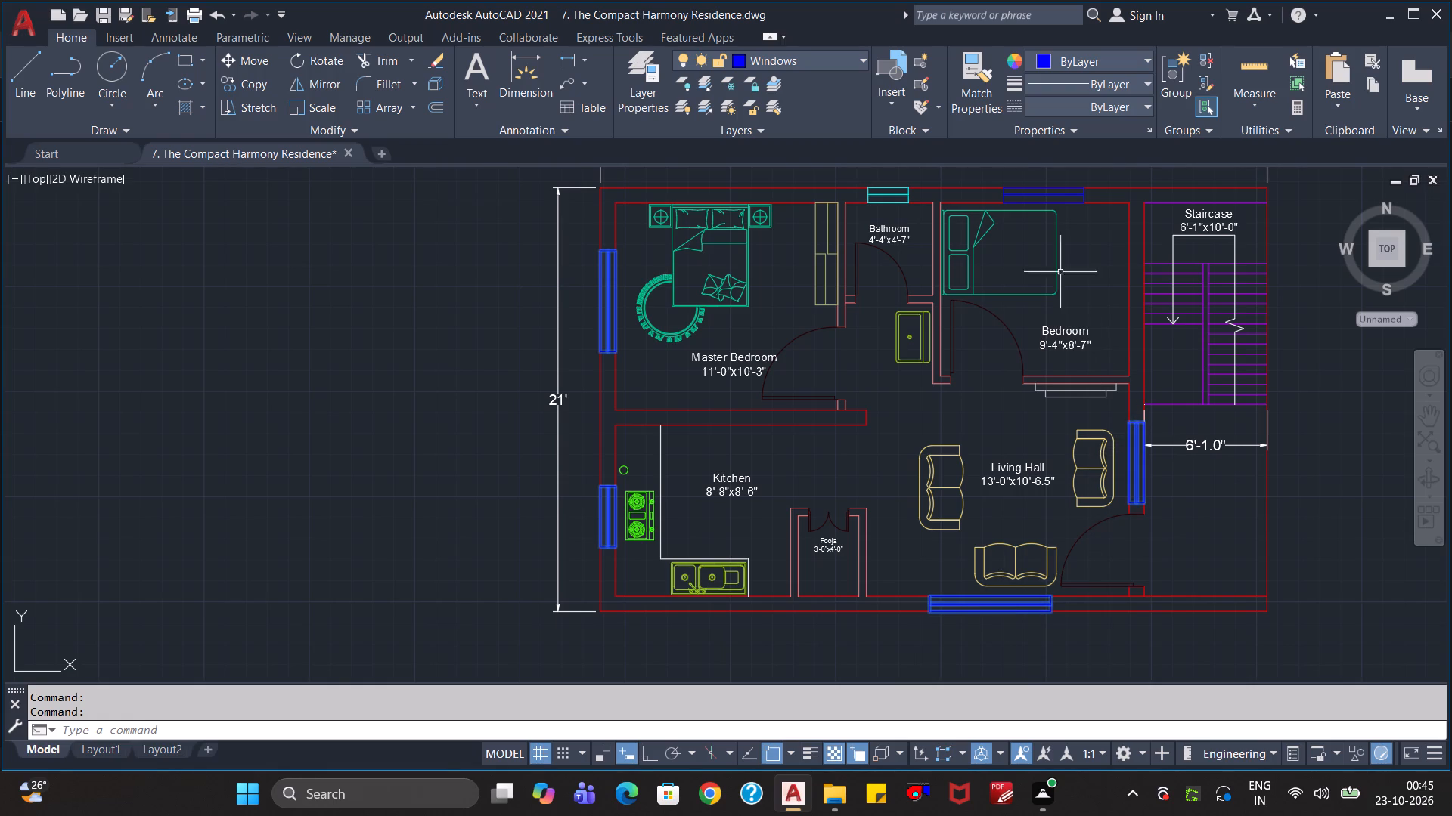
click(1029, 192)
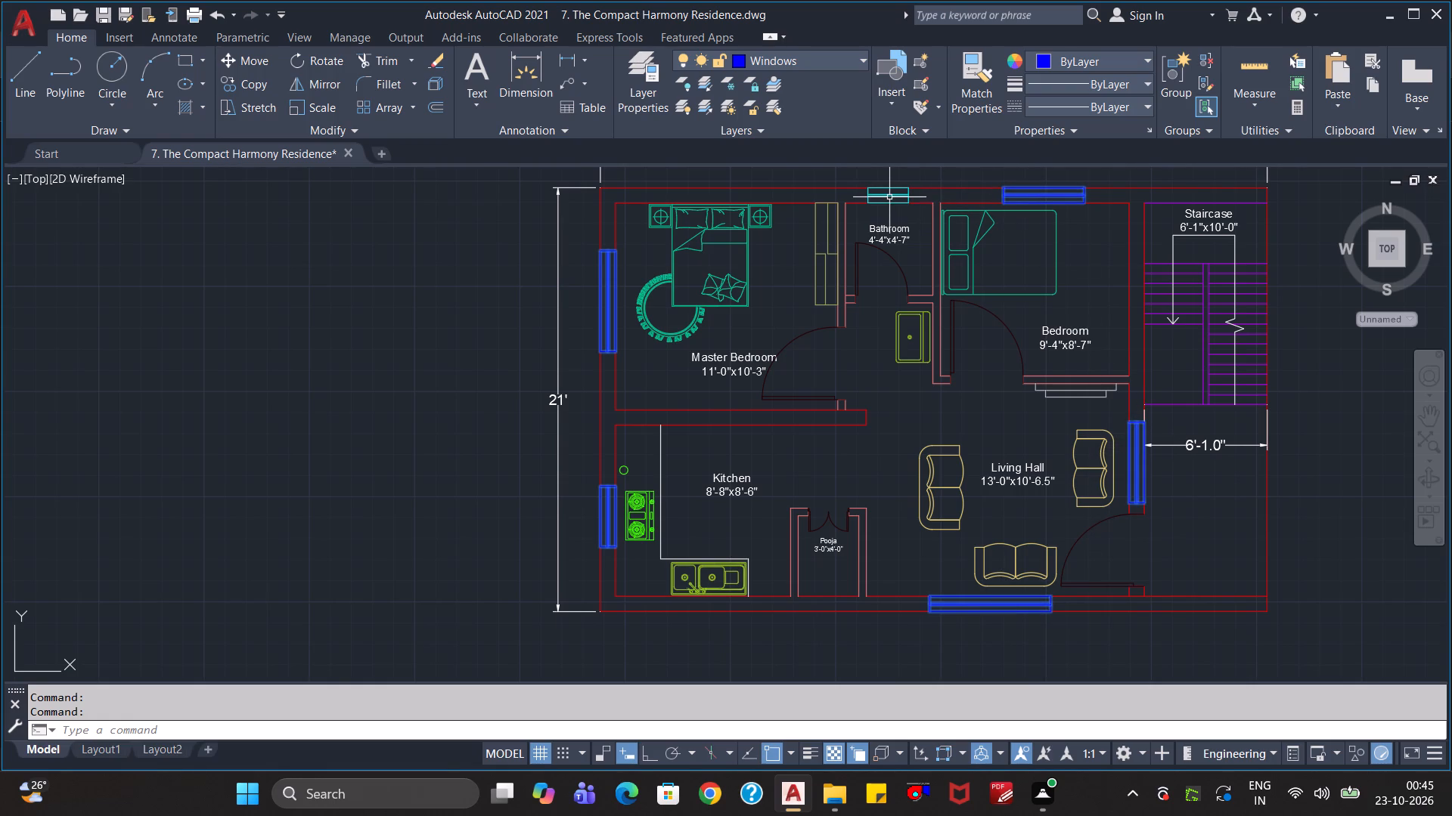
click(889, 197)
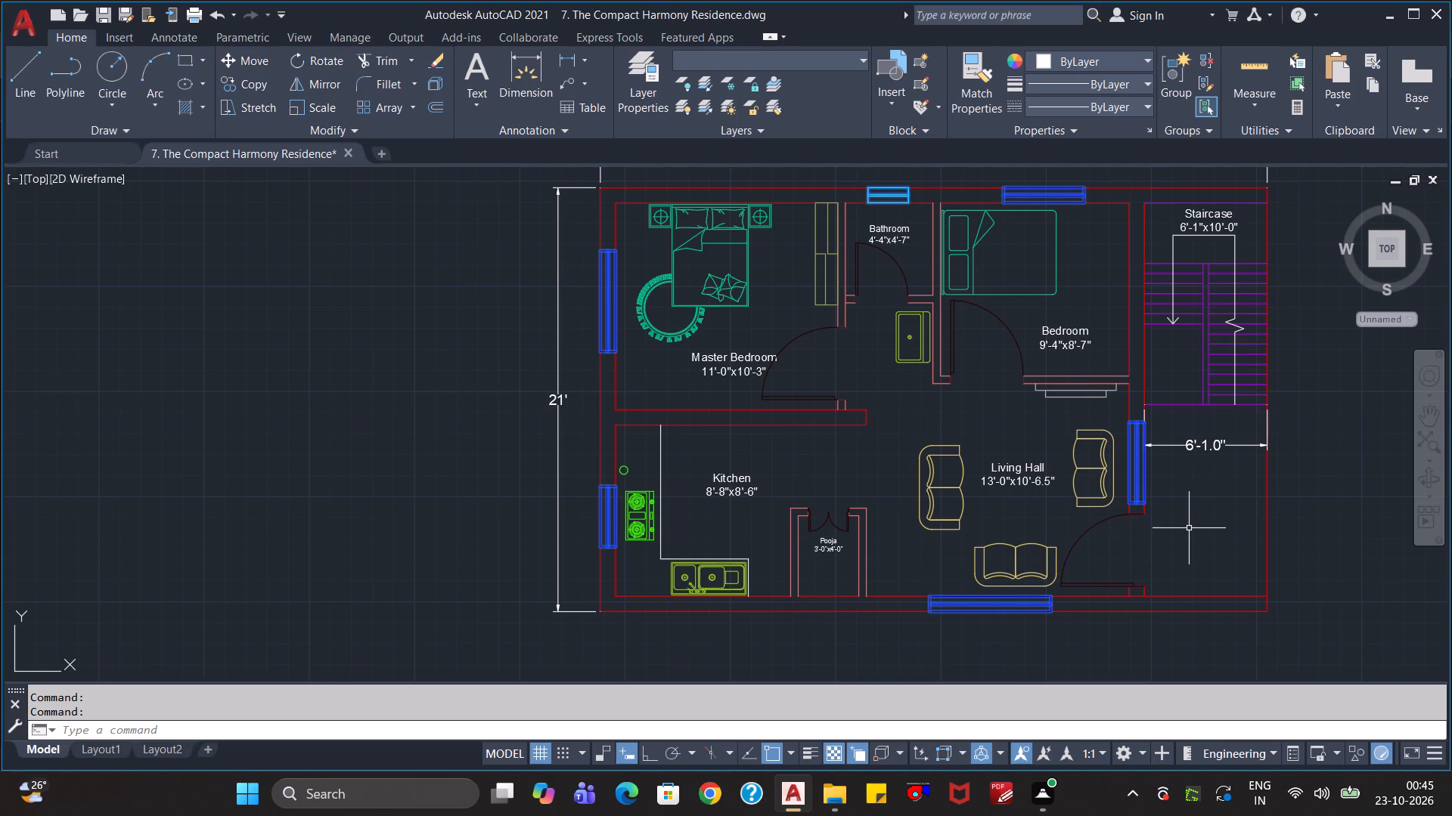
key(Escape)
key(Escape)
Delete the window block in the living hall's wall beside the area below the staircase.
click(1145, 471)
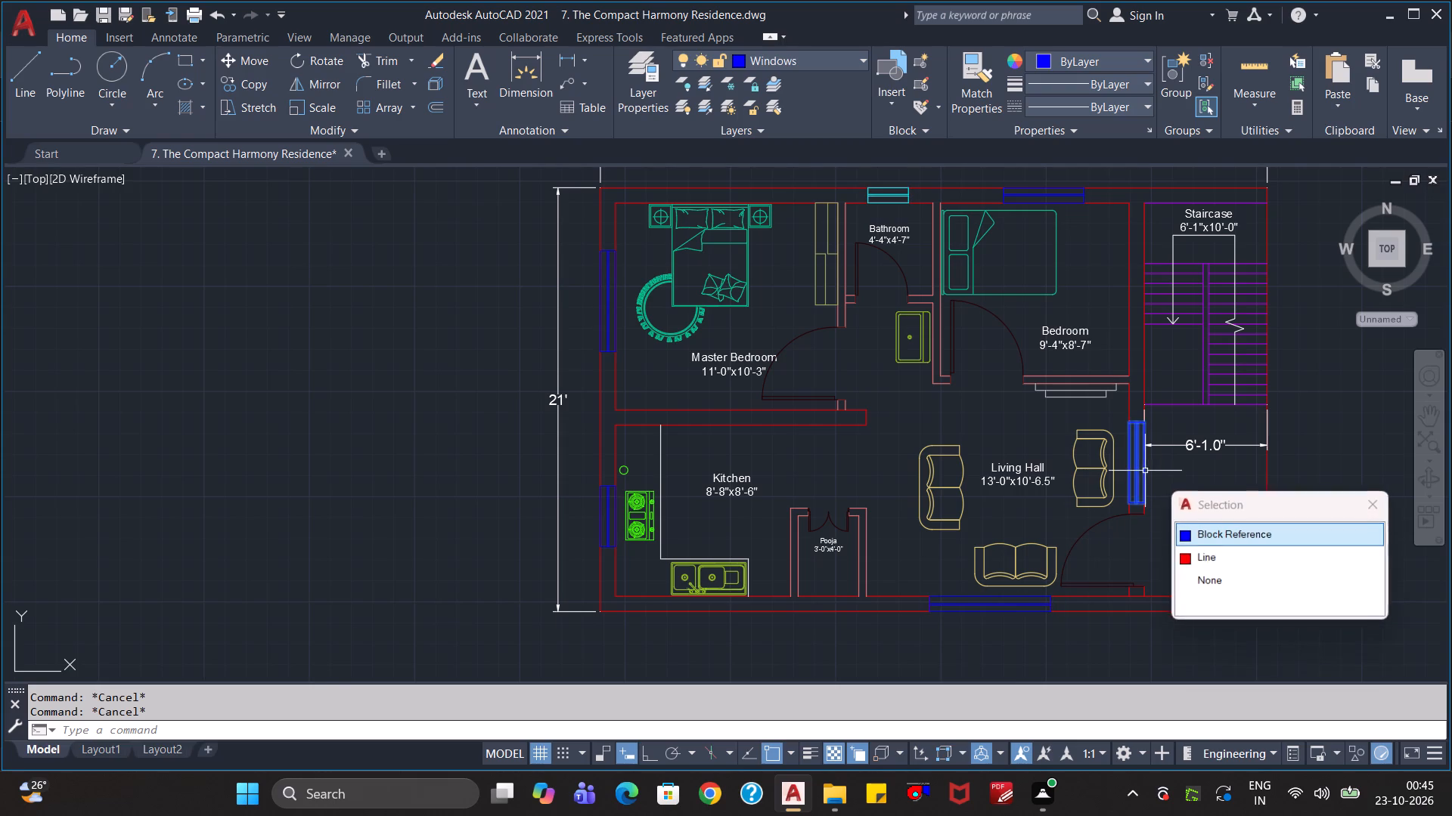
click(1217, 535)
key(Delete)
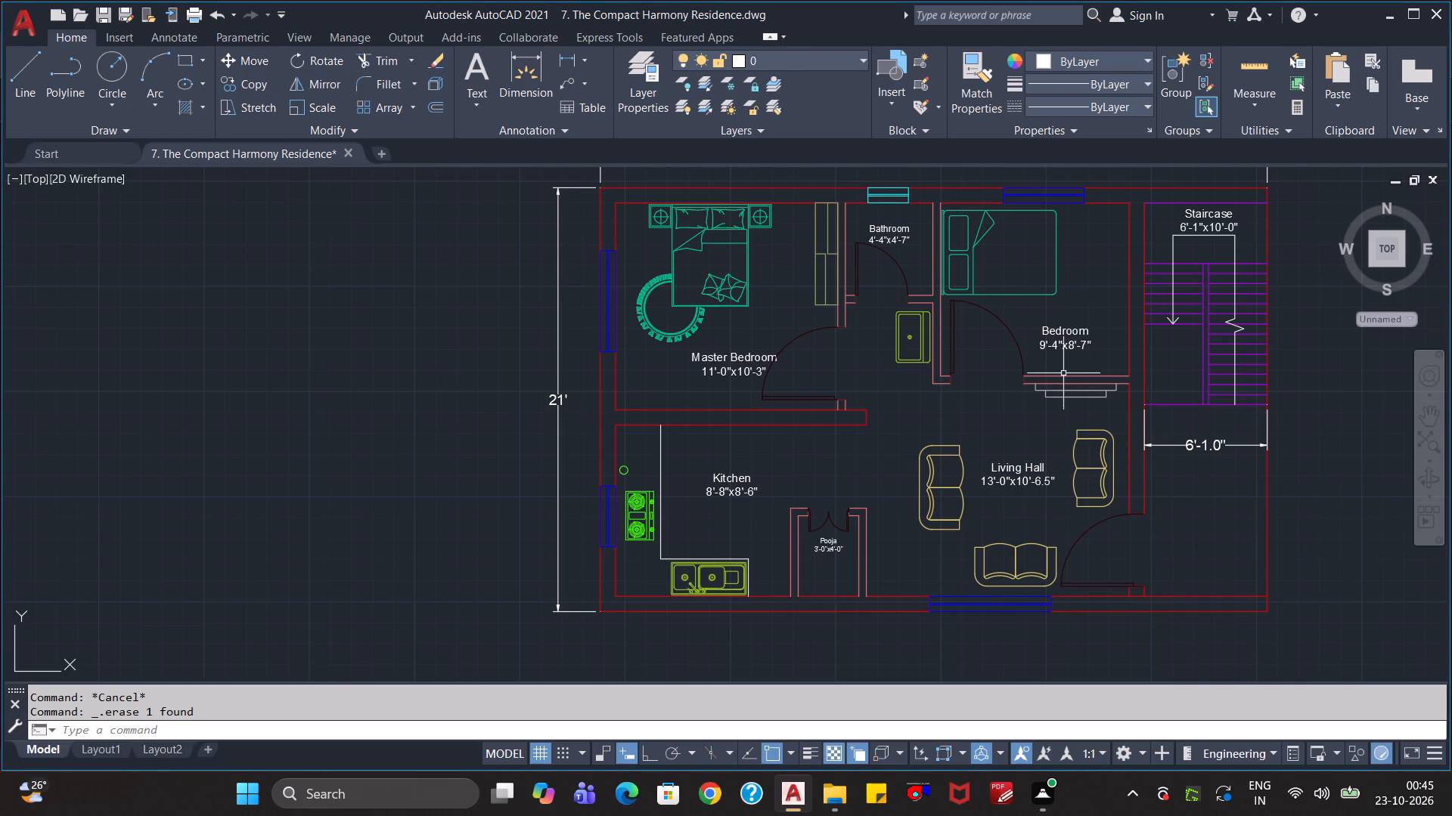
Select the bedroom, master bedroom, kitchen and bottom living hall windows and change their Windows layer's colour to index colour 150.
click(1056, 200)
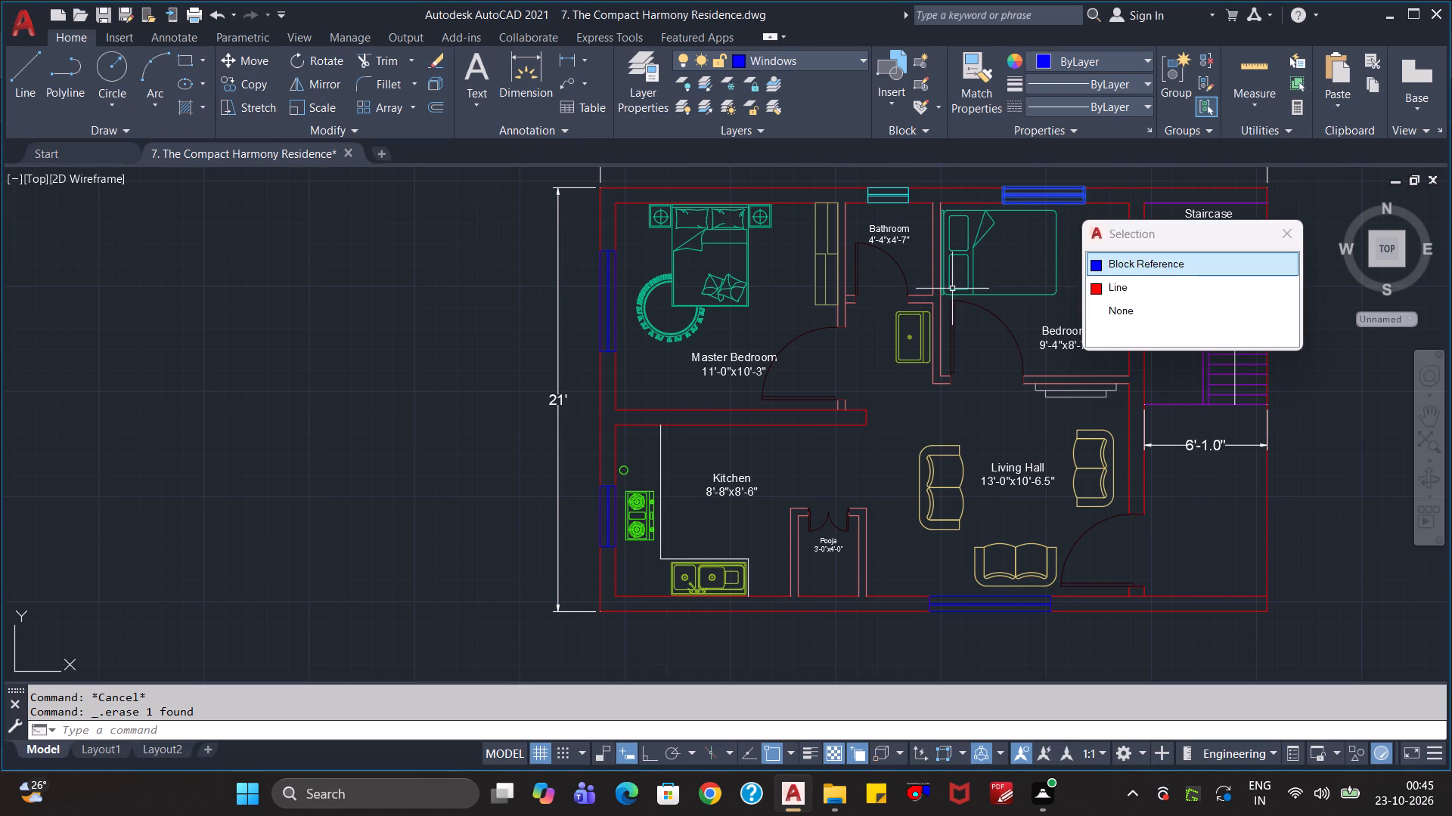
click(1180, 258)
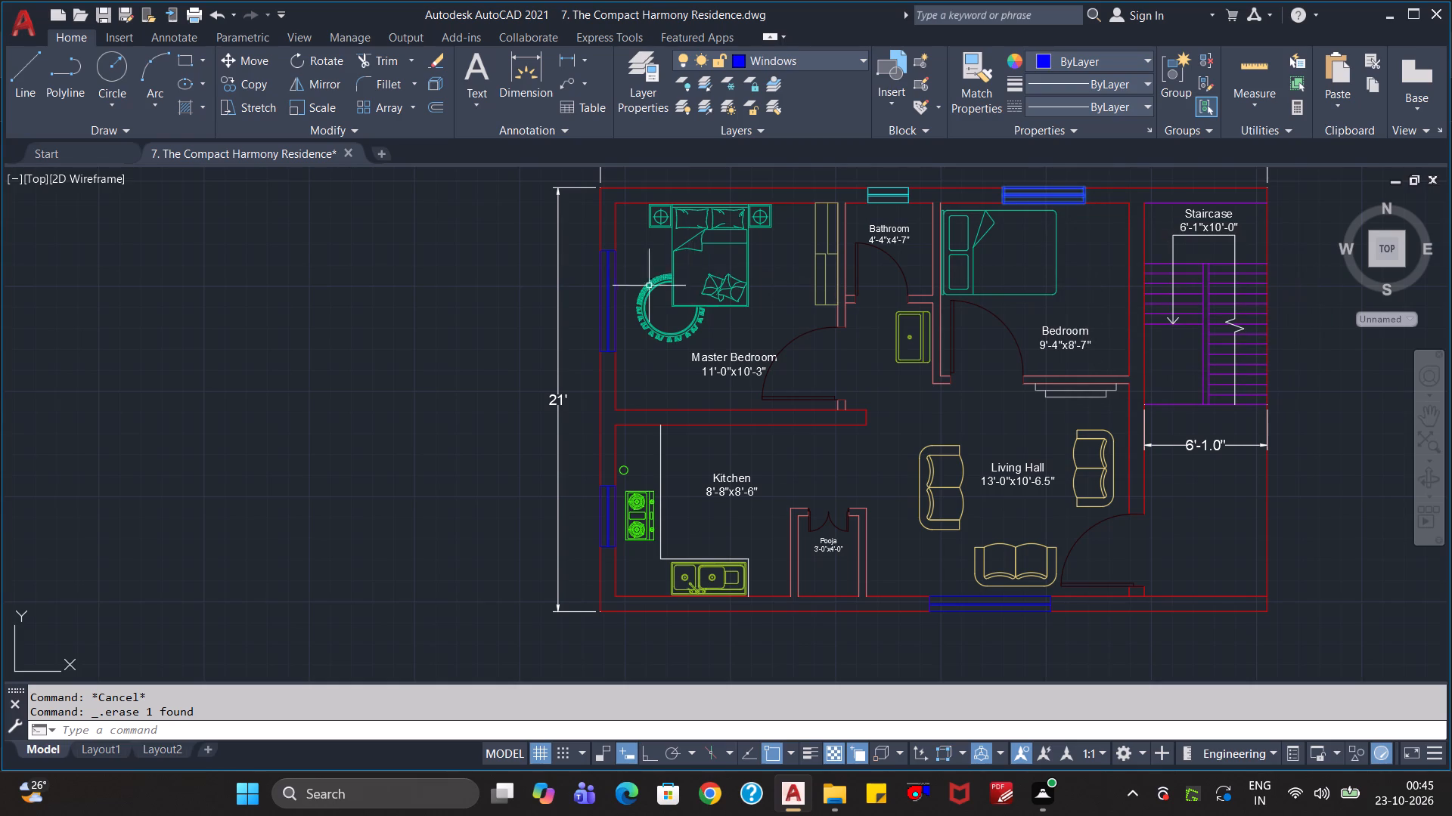
click(613, 304)
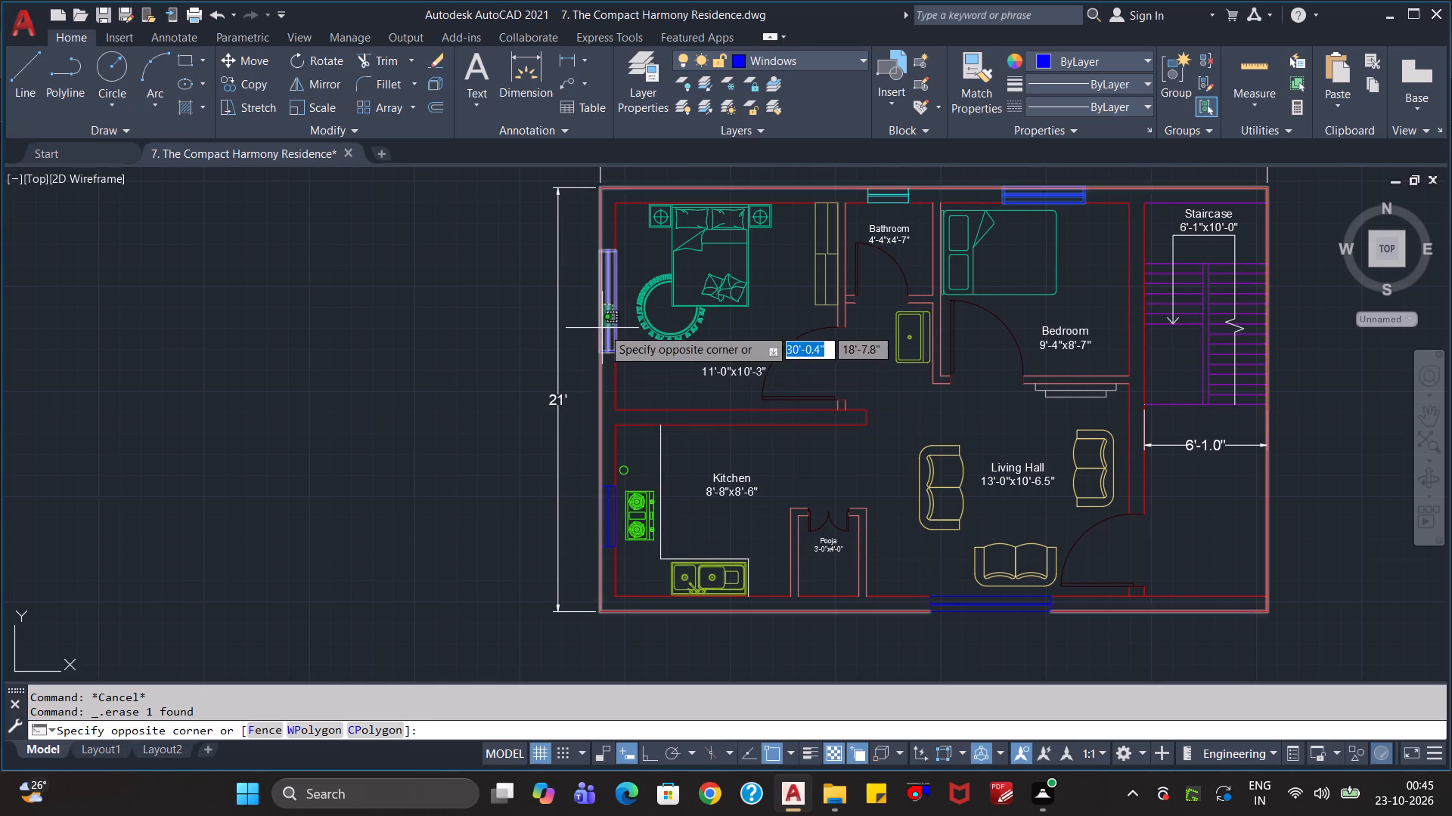
click(609, 320)
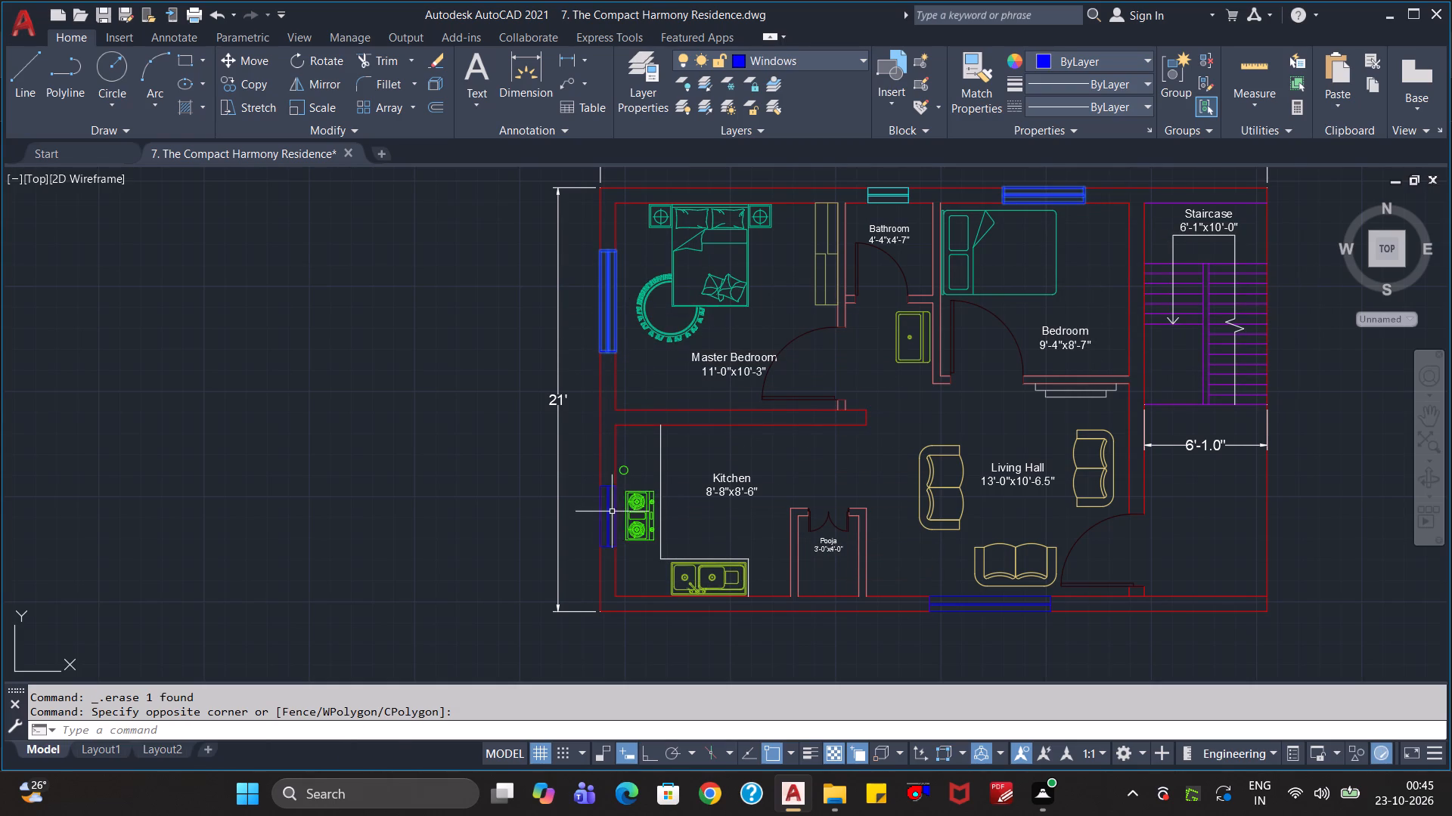
click(612, 512)
click(607, 527)
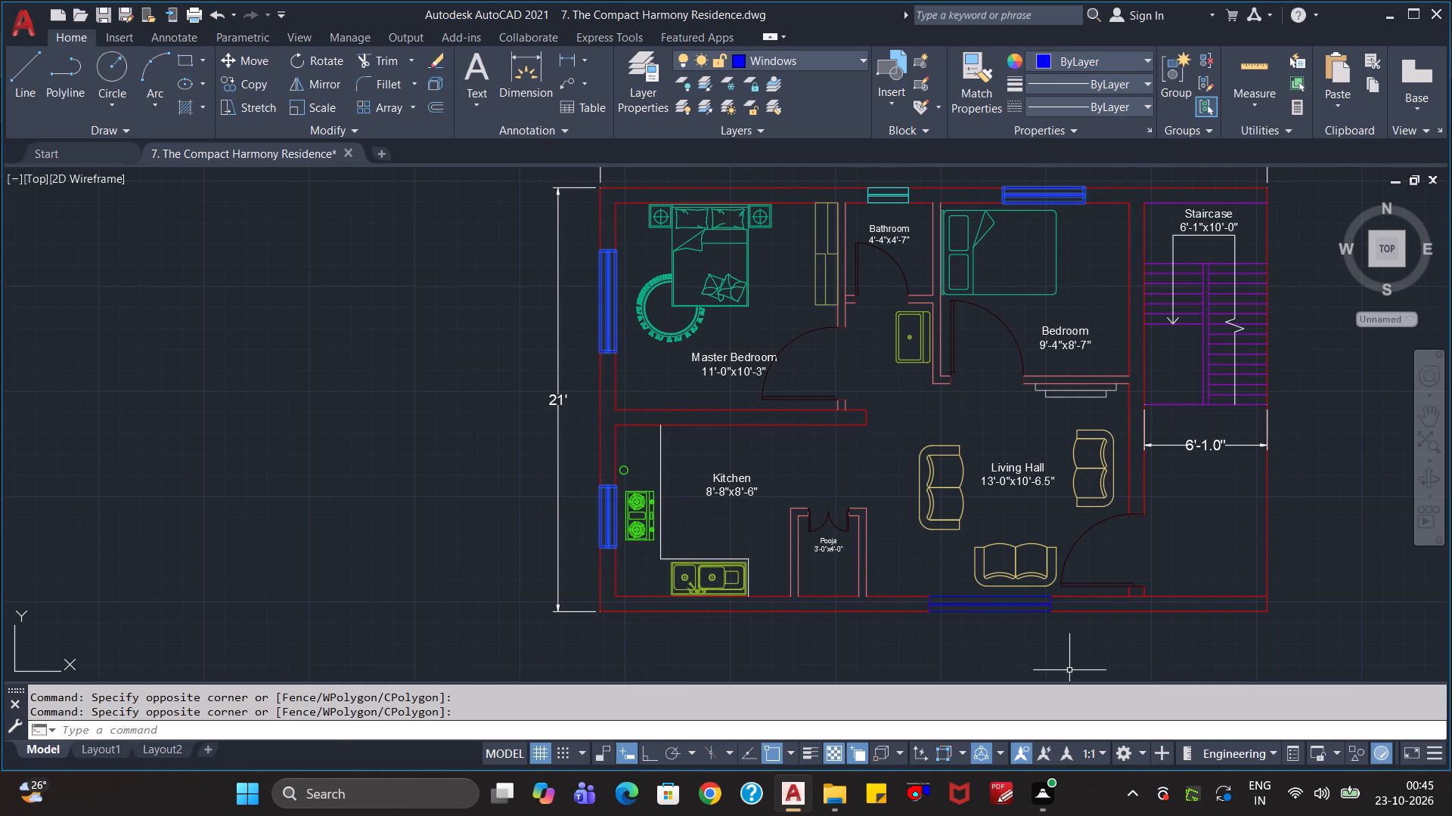
click(1005, 604)
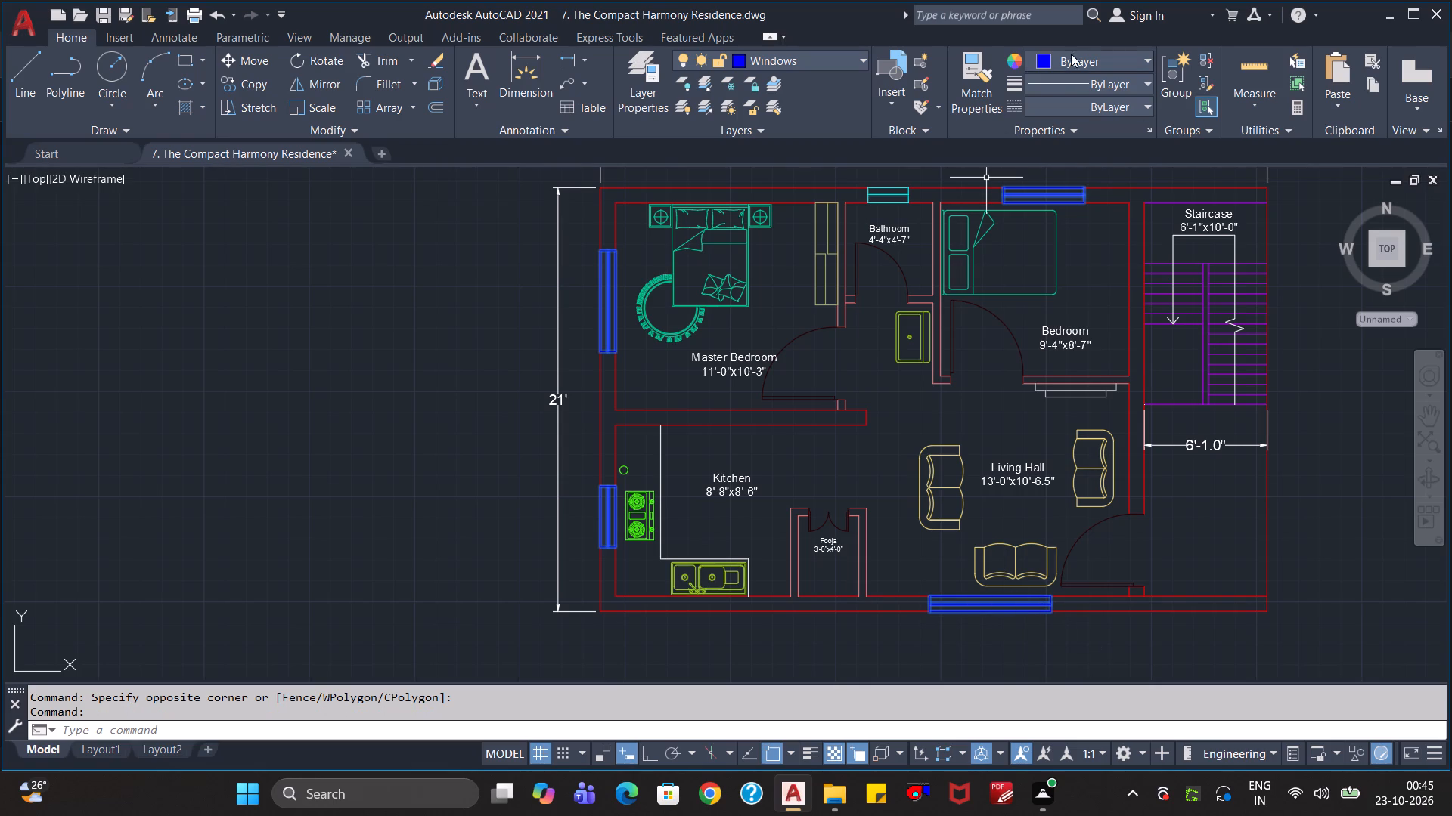
click(813, 63)
click(746, 354)
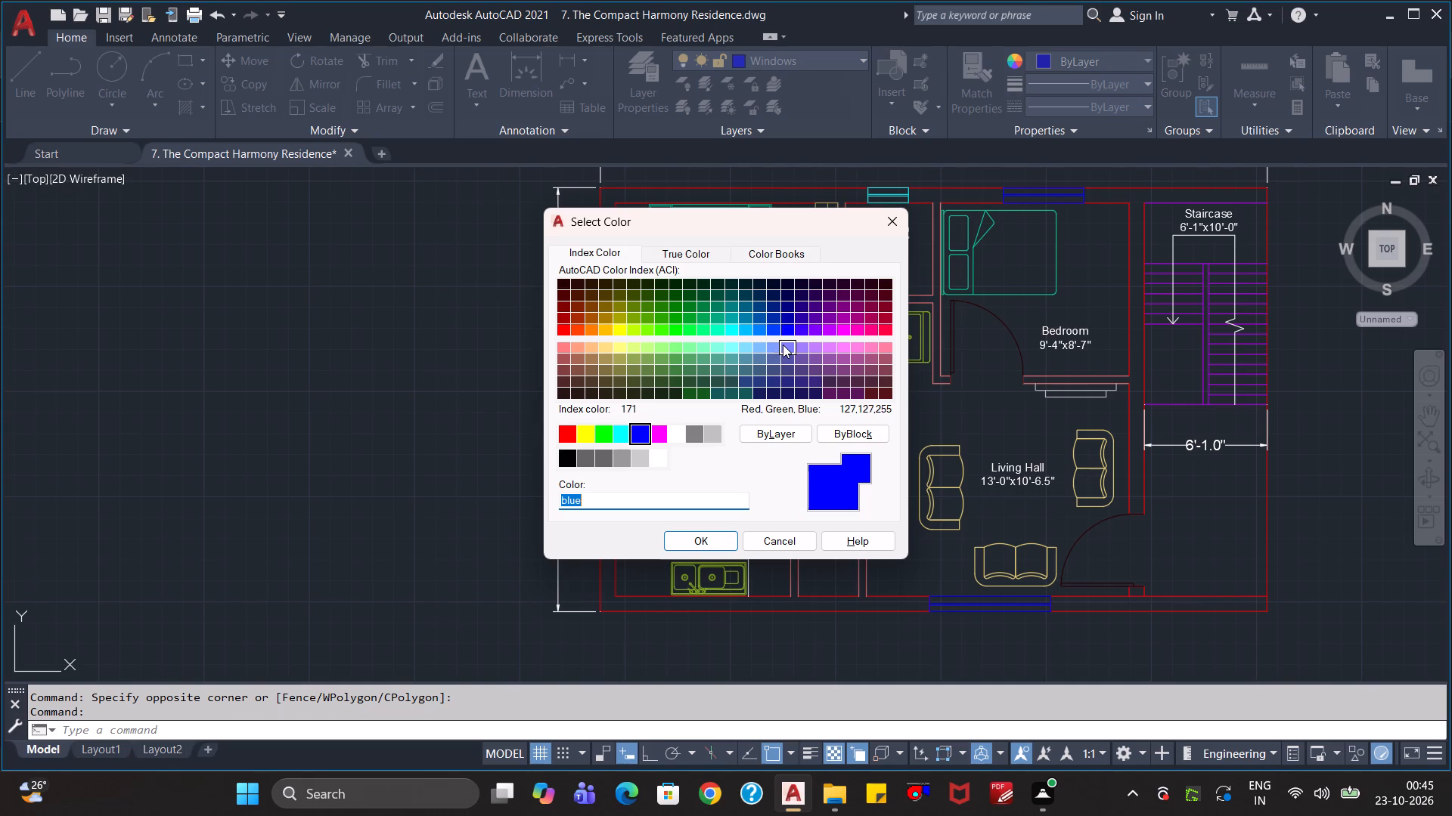
click(783, 345)
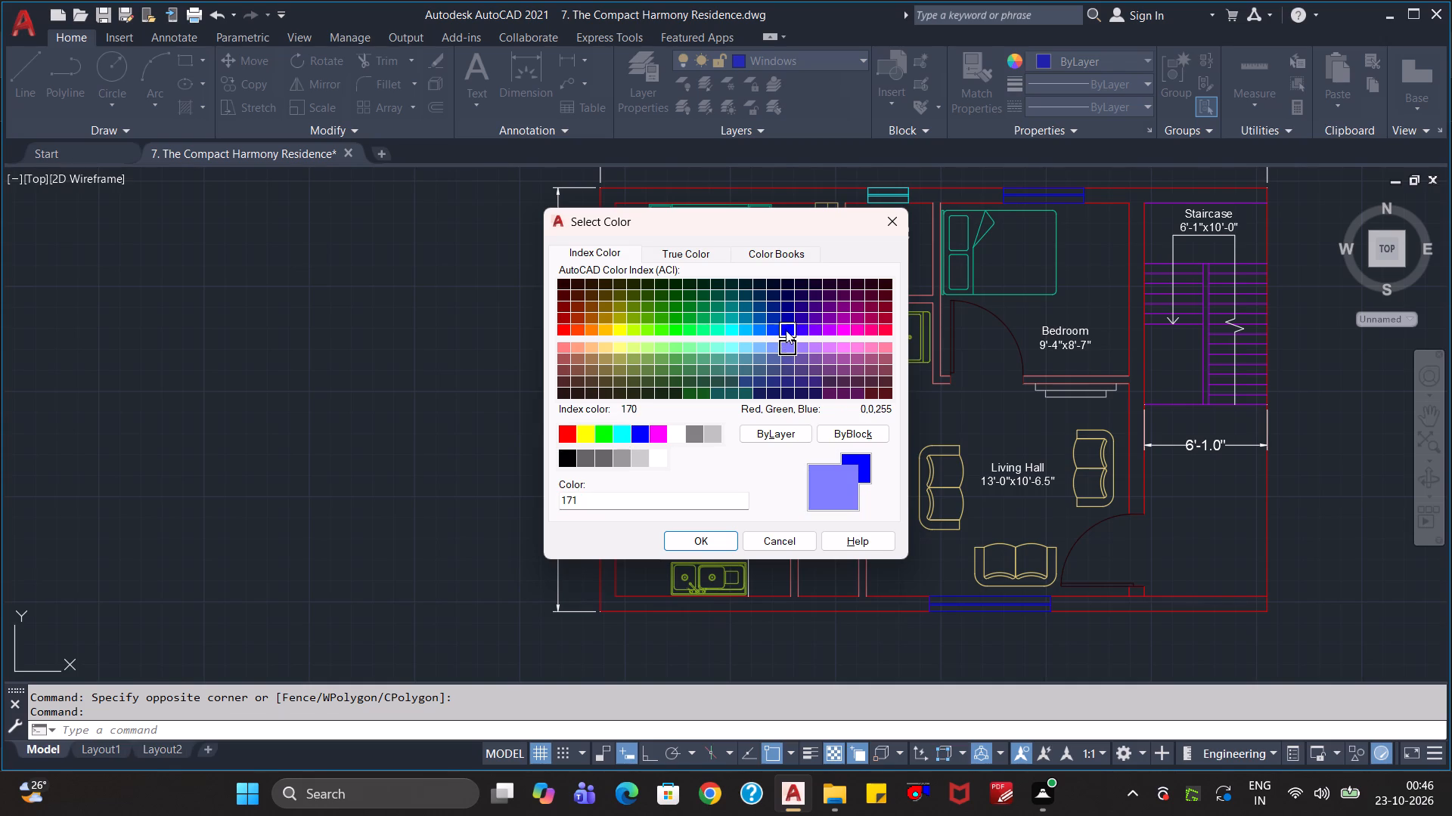
click(774, 332)
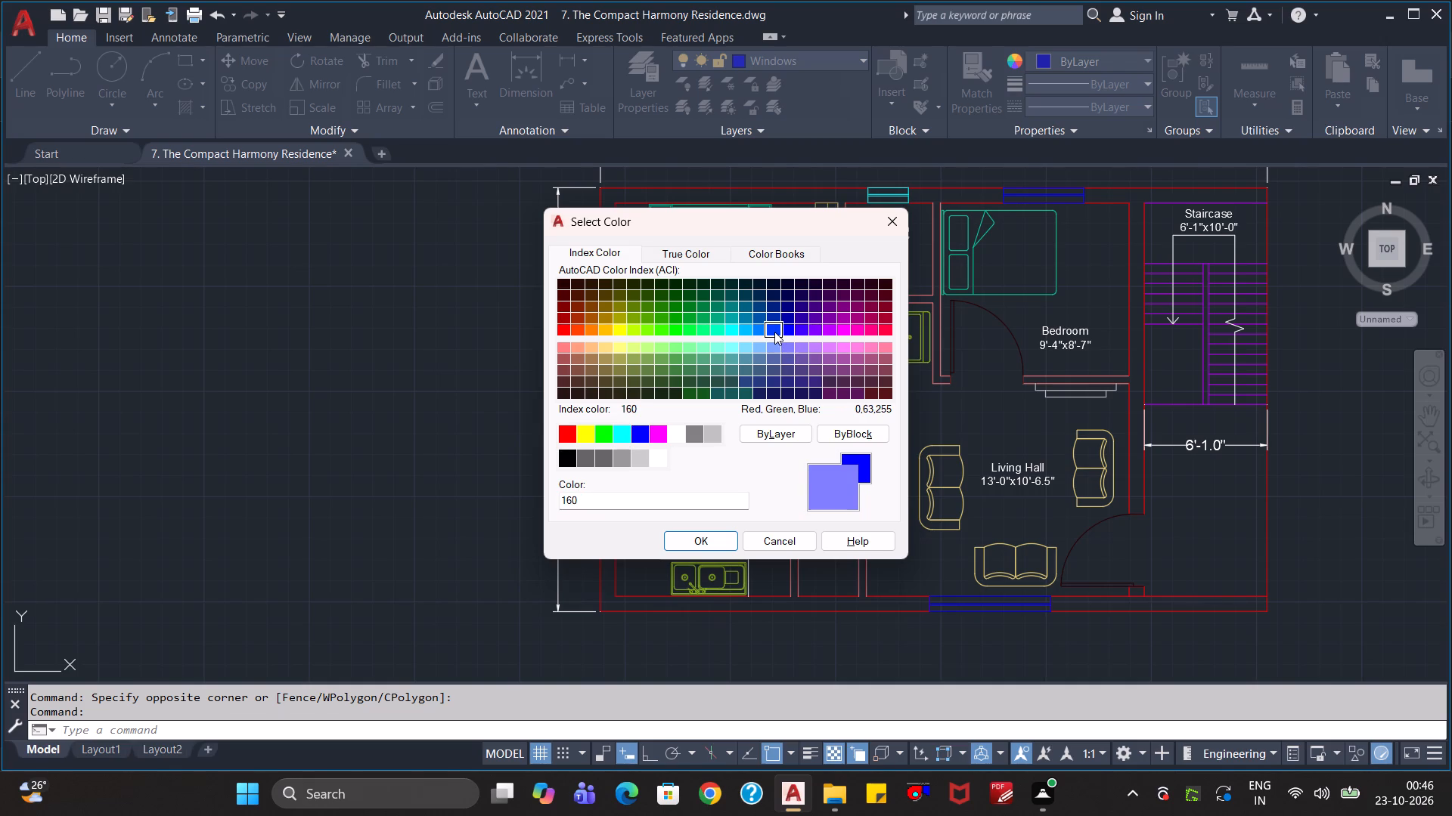
click(760, 332)
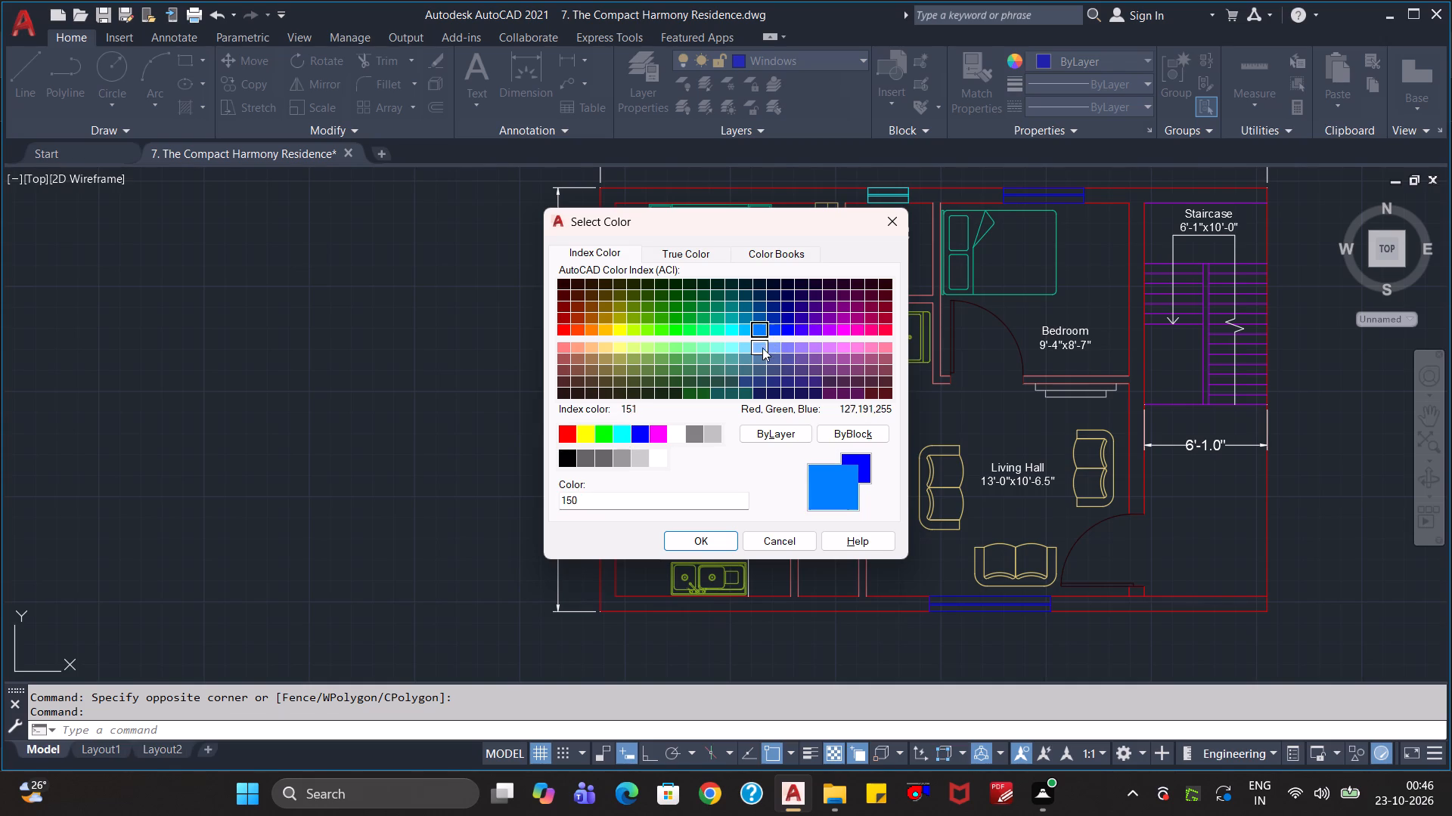
click(717, 540)
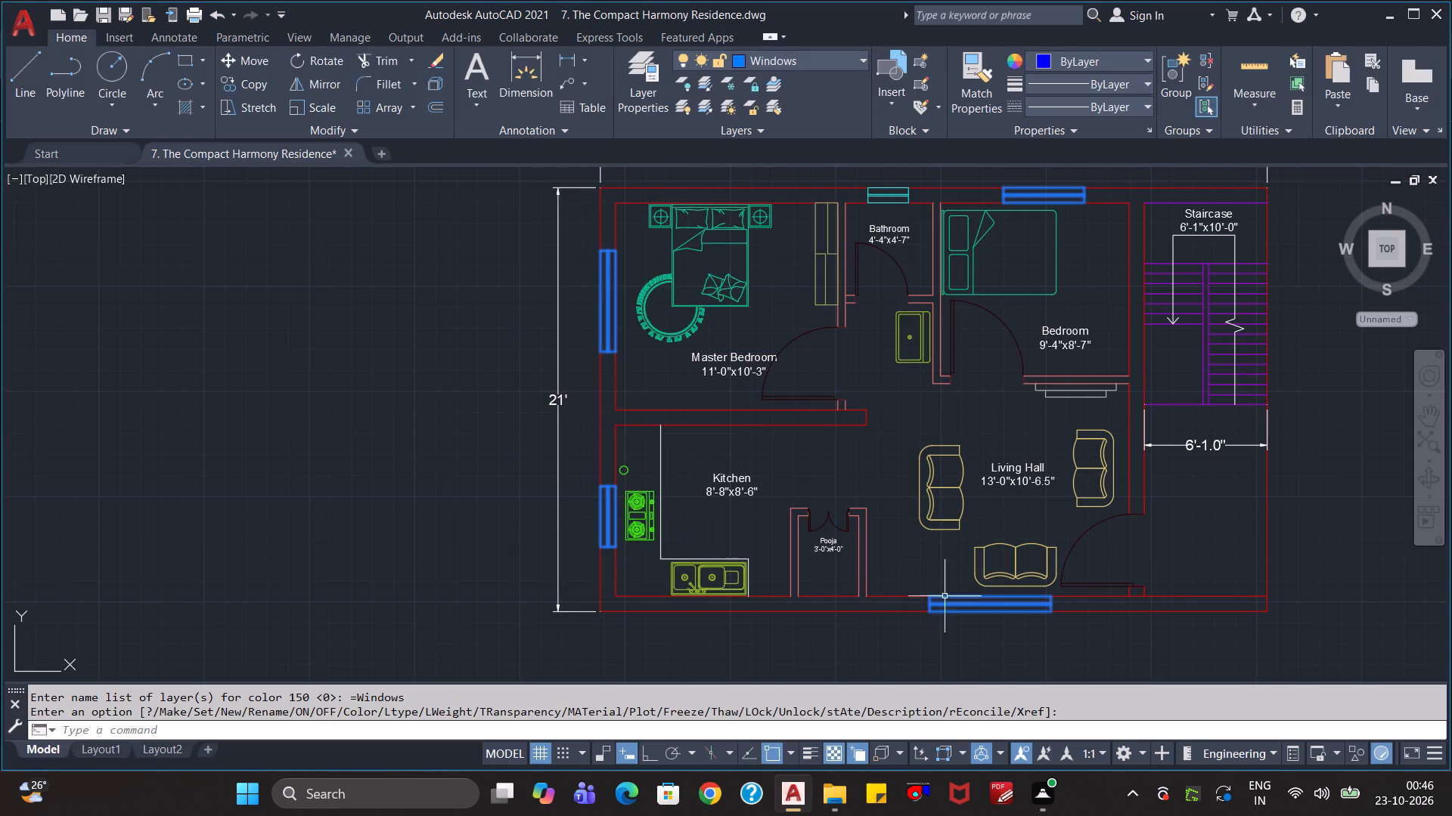
key(Escape)
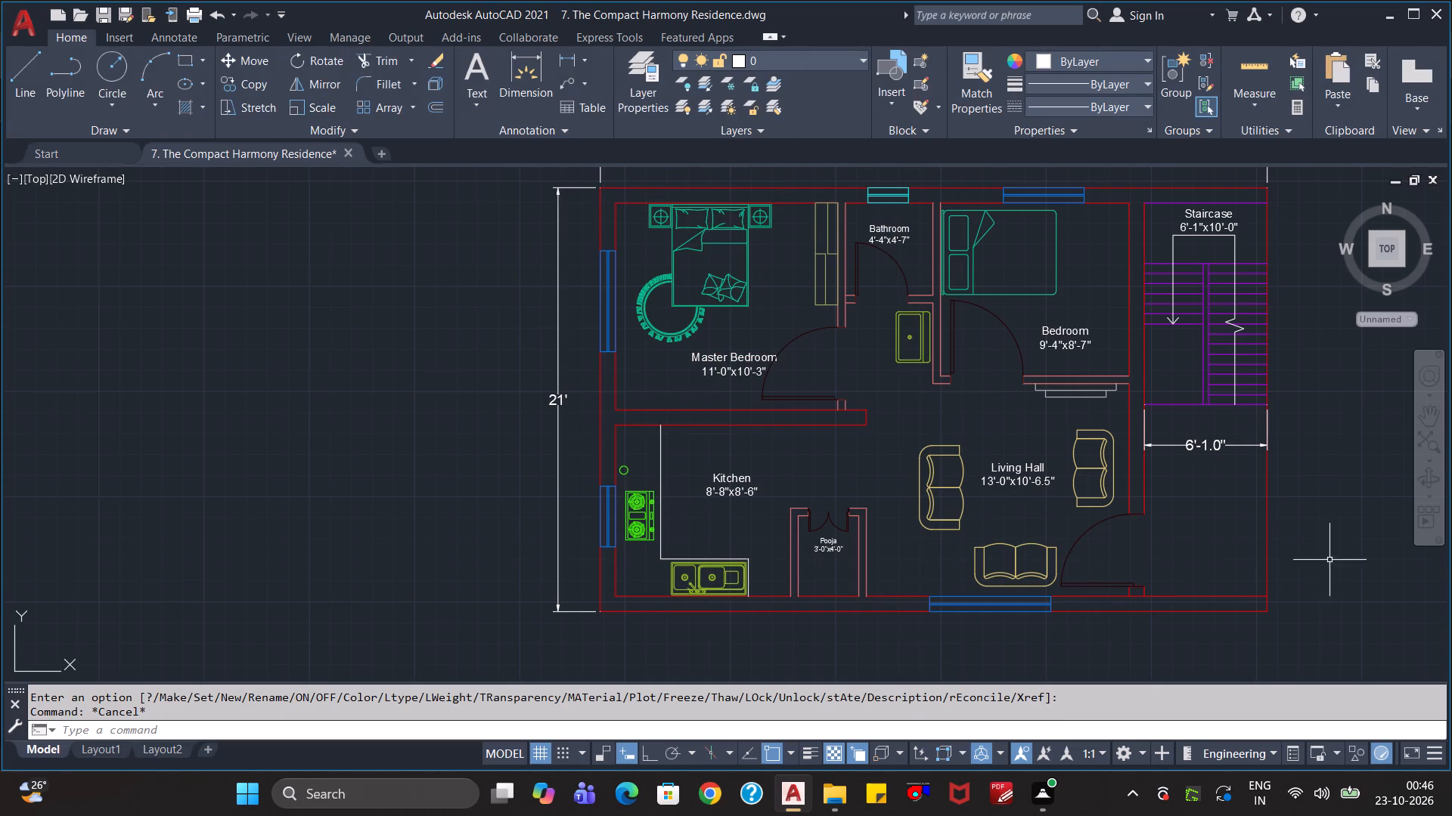
click(1363, 553)
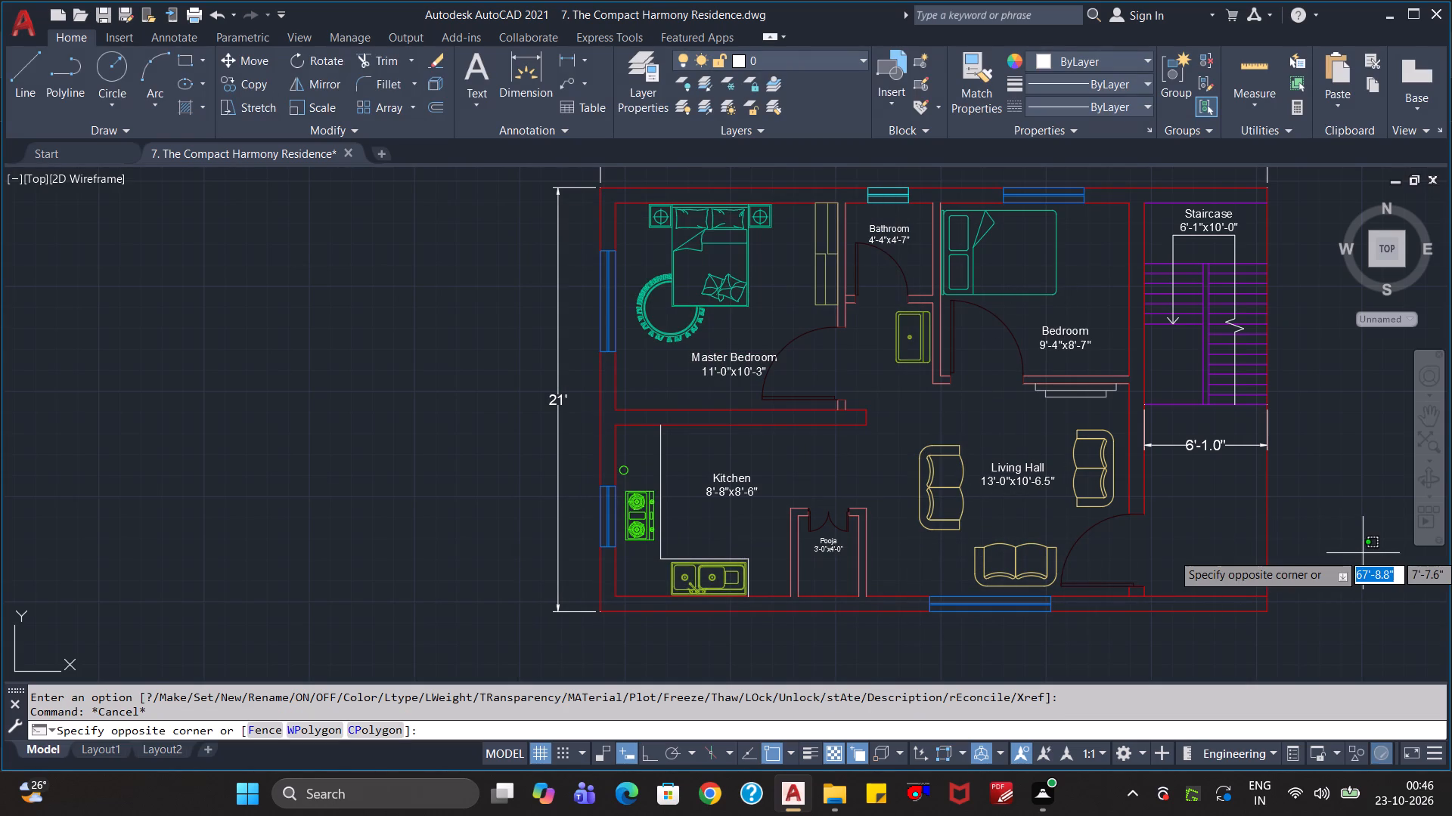
key(Escape)
key(Escape)
scroll(1340, 577, down, 1)
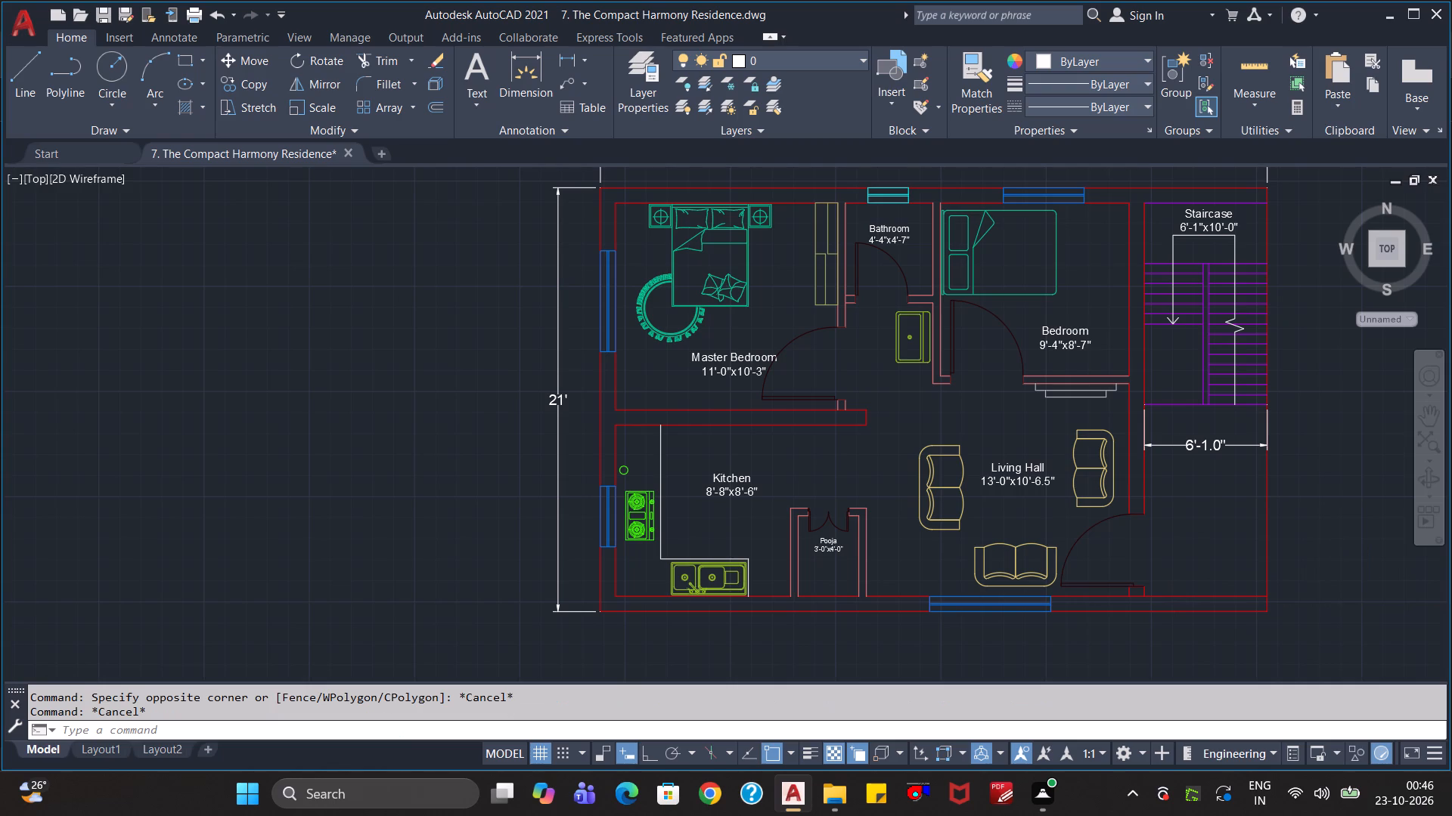
Save the floor plan drawing with the recoloured windows.
key(ctrl+s)
middle_drag(1339, 576, 1052, 511)
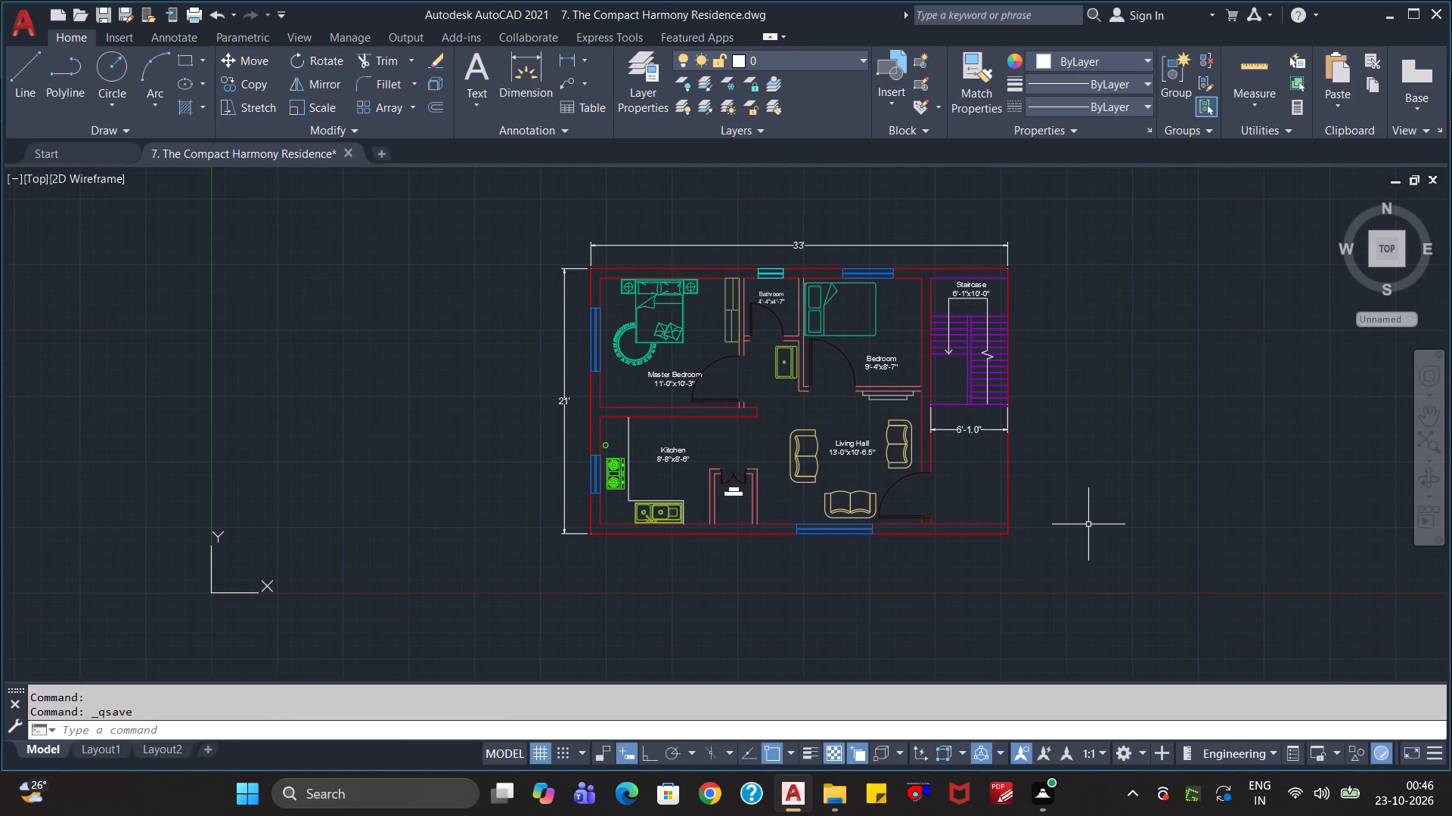
key(Escape)
key(Escape)
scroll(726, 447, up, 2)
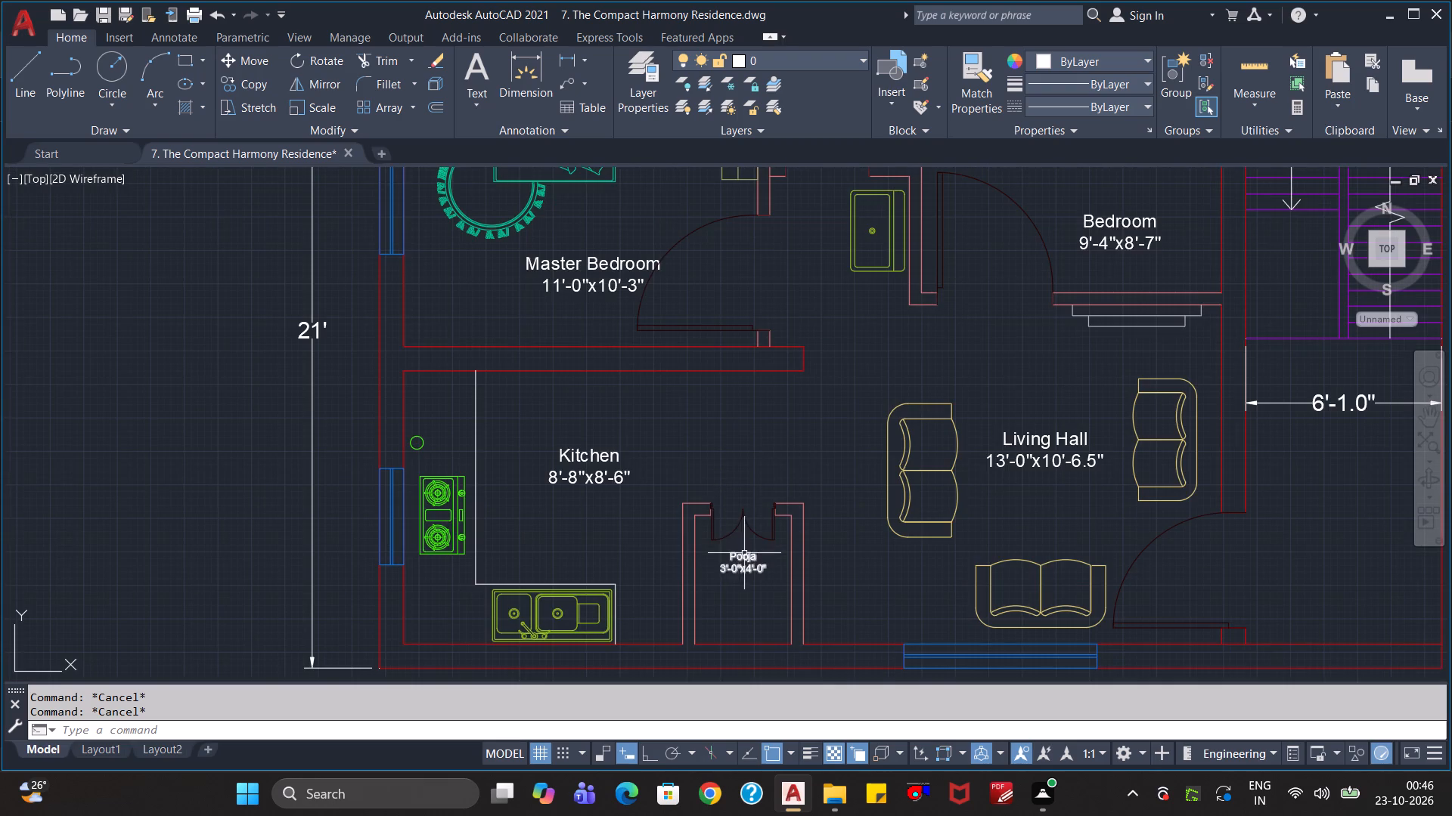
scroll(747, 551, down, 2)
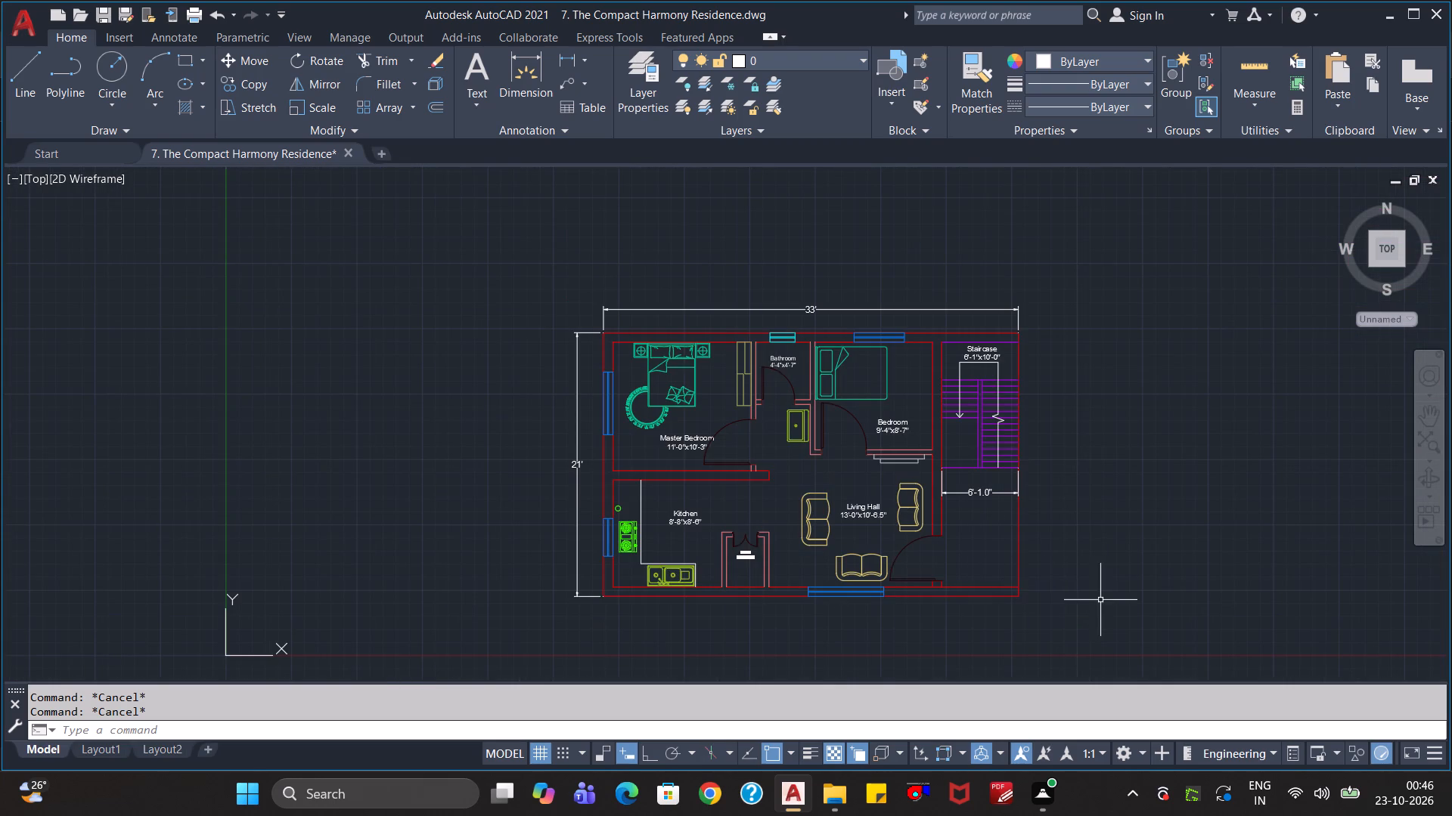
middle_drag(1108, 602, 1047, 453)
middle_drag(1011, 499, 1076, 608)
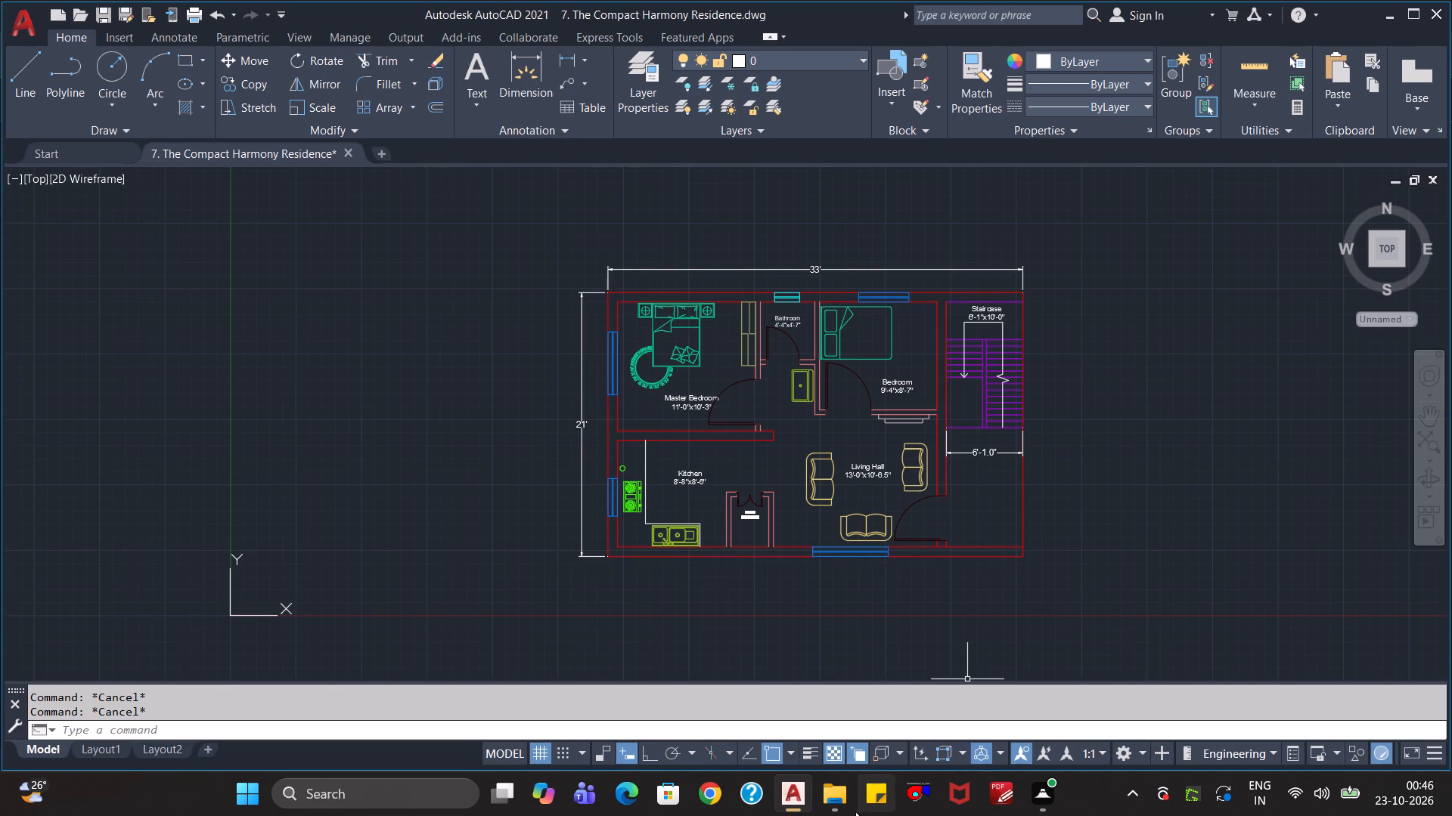
Switch to File Explorer and go up from the Blocks folder to the Fuji Uploading plans folder.
click(833, 811)
click(670, 614)
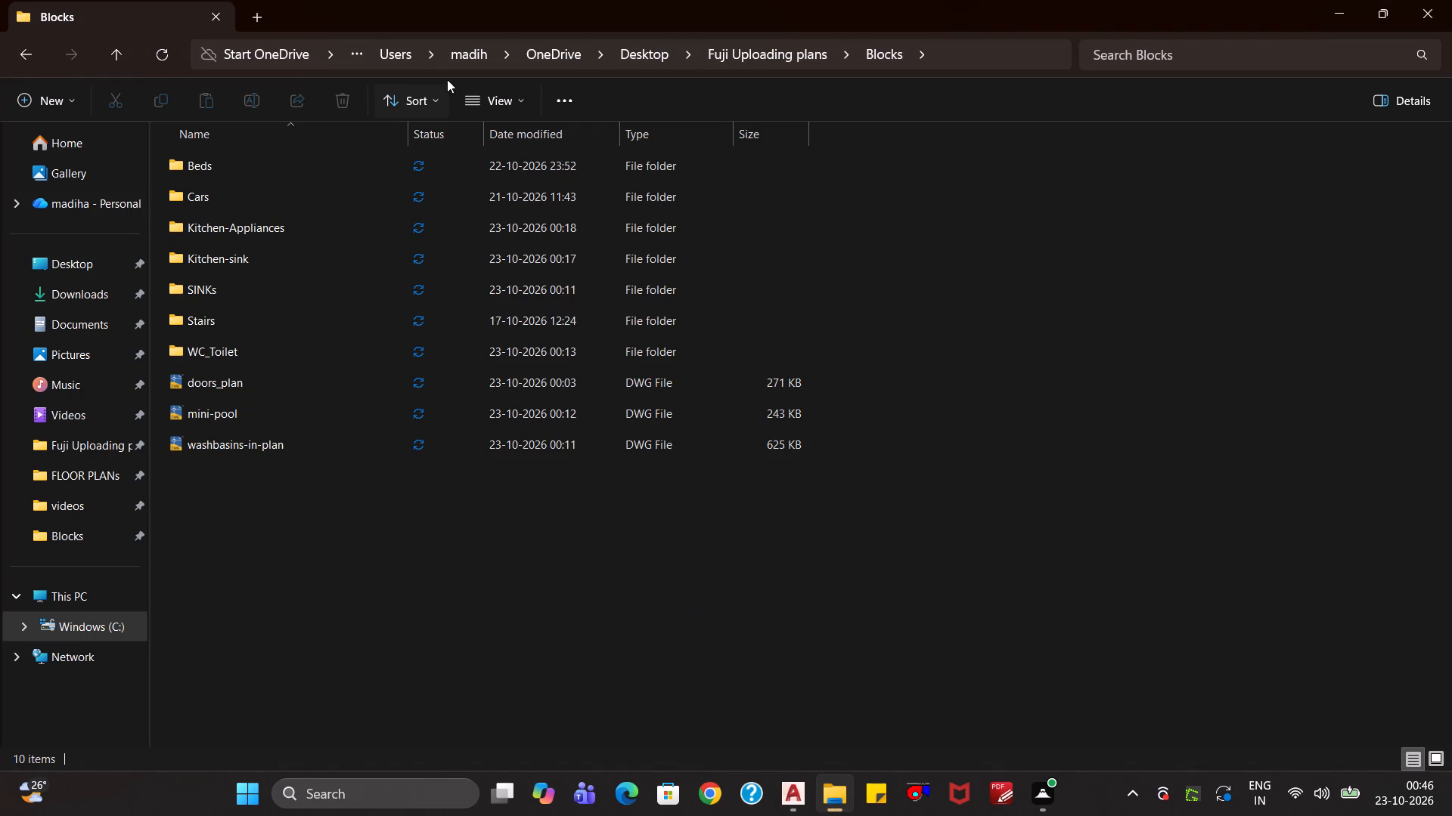
click(740, 57)
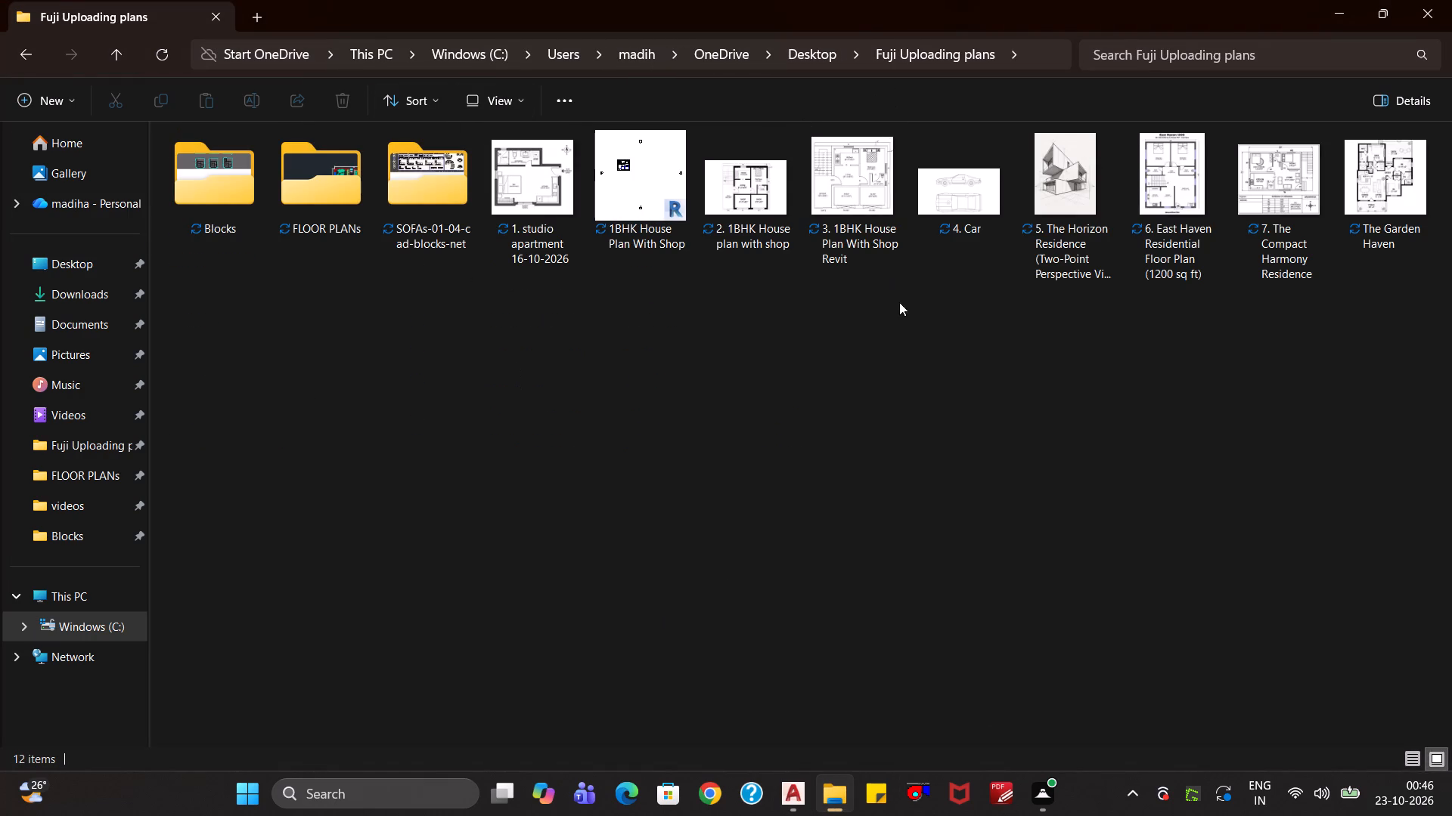
Change the Fuji Uploading plans folder's layout to the Details view.
ctrl+scroll(894, 342, up, 2)
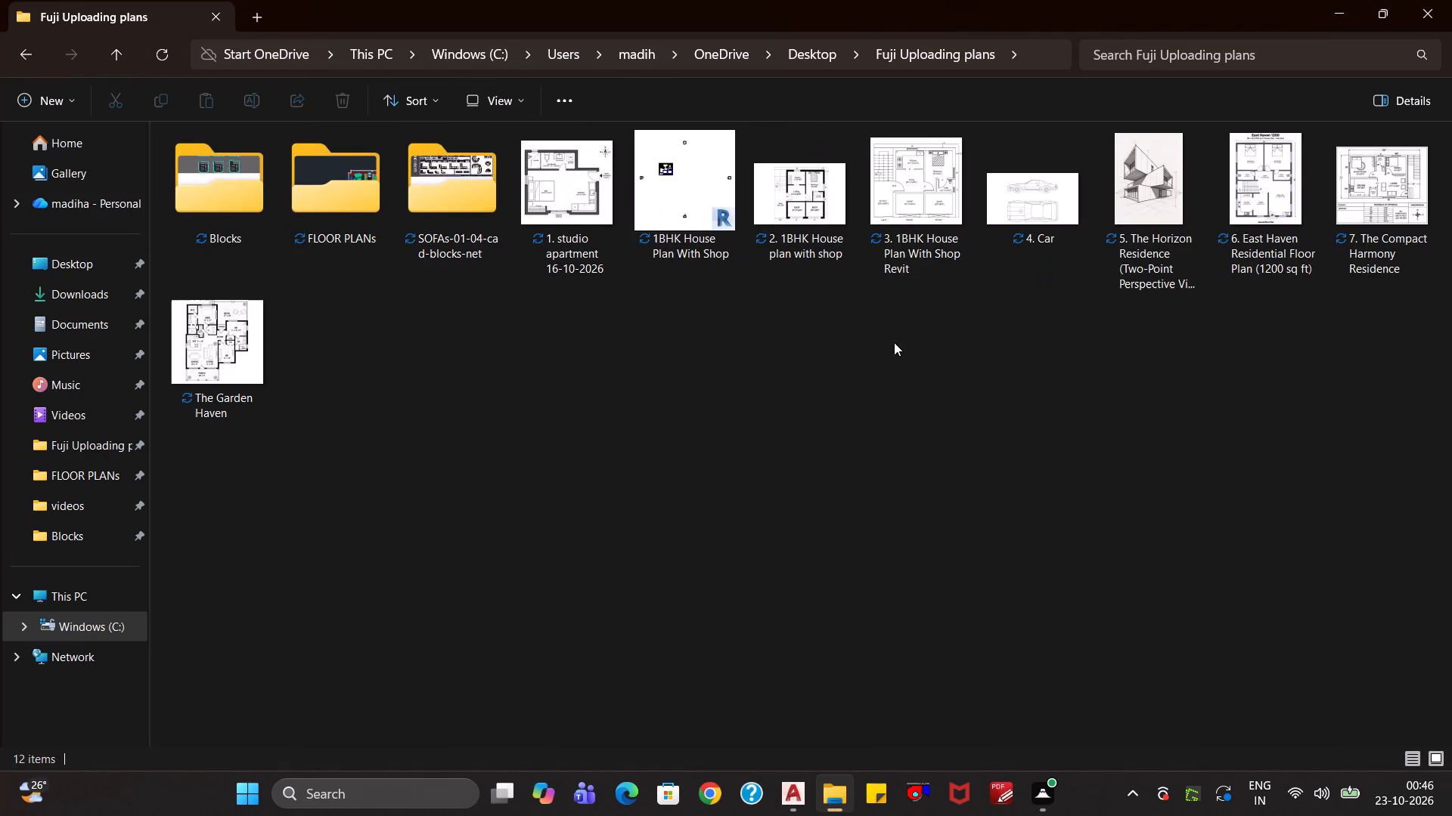
ctrl+scroll(894, 342, down, 10)
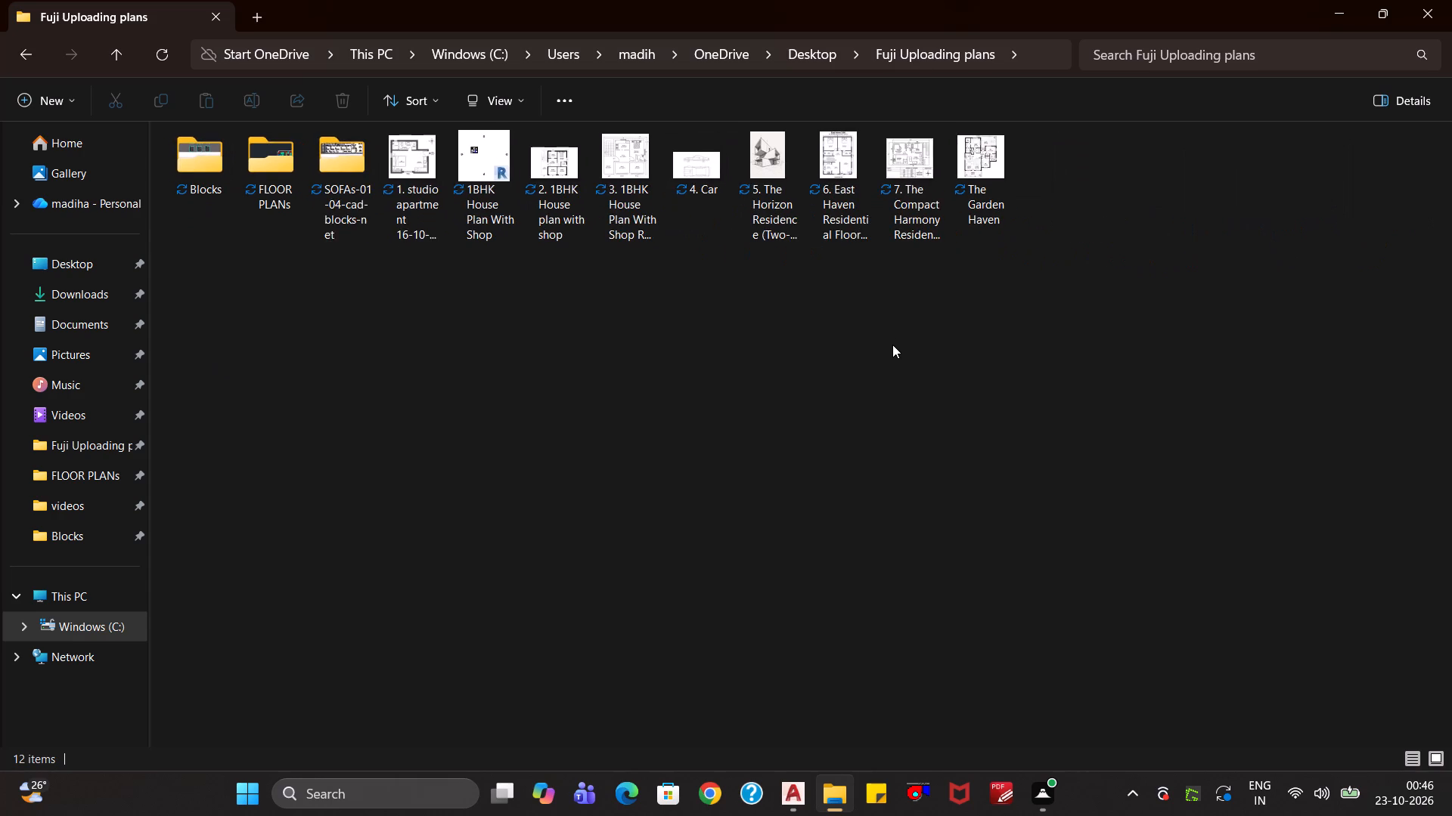
ctrl+scroll(892, 345, up, 5)
ctrl+scroll(613, 285, up, 2)
click(521, 104)
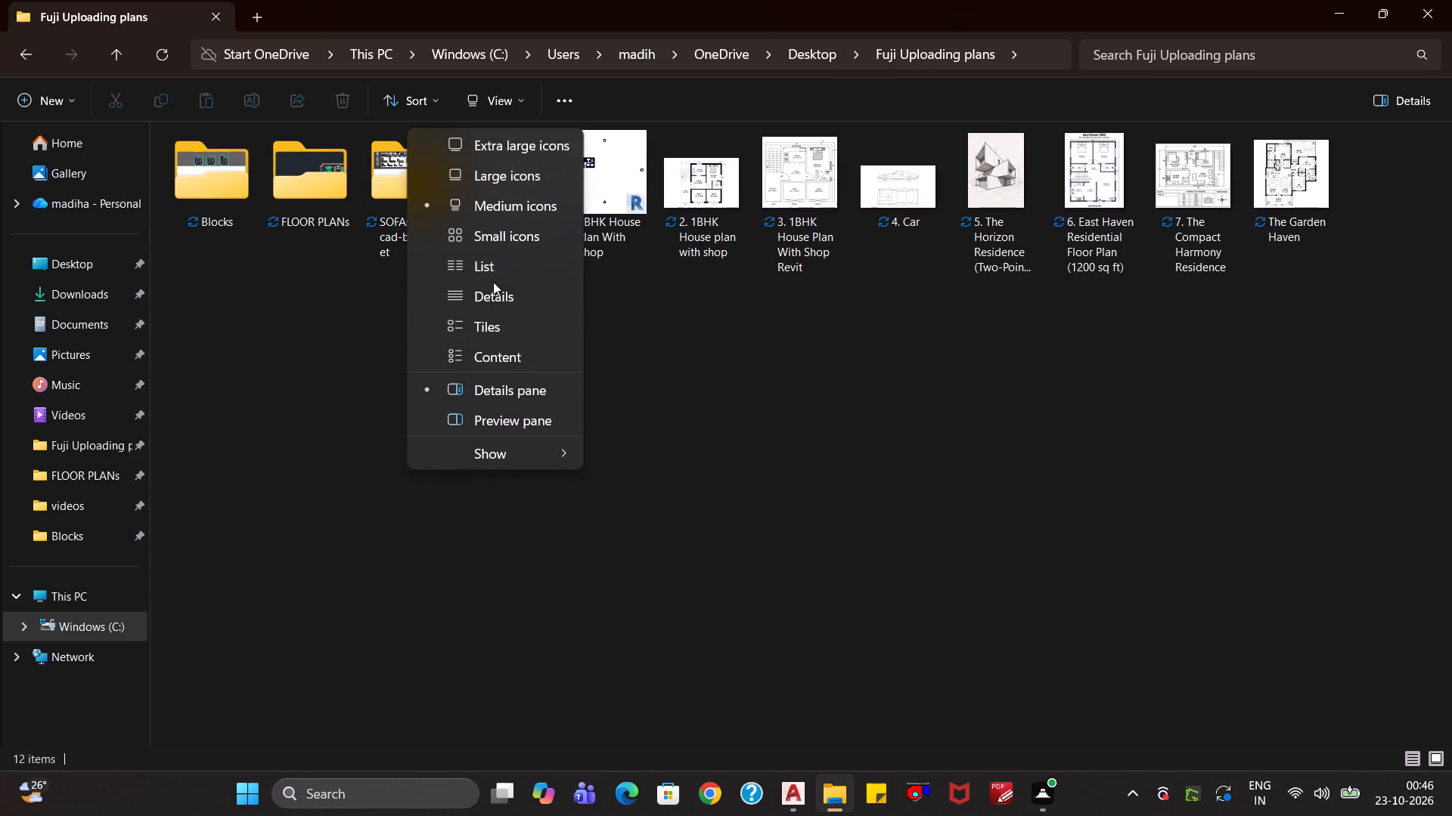
click(501, 265)
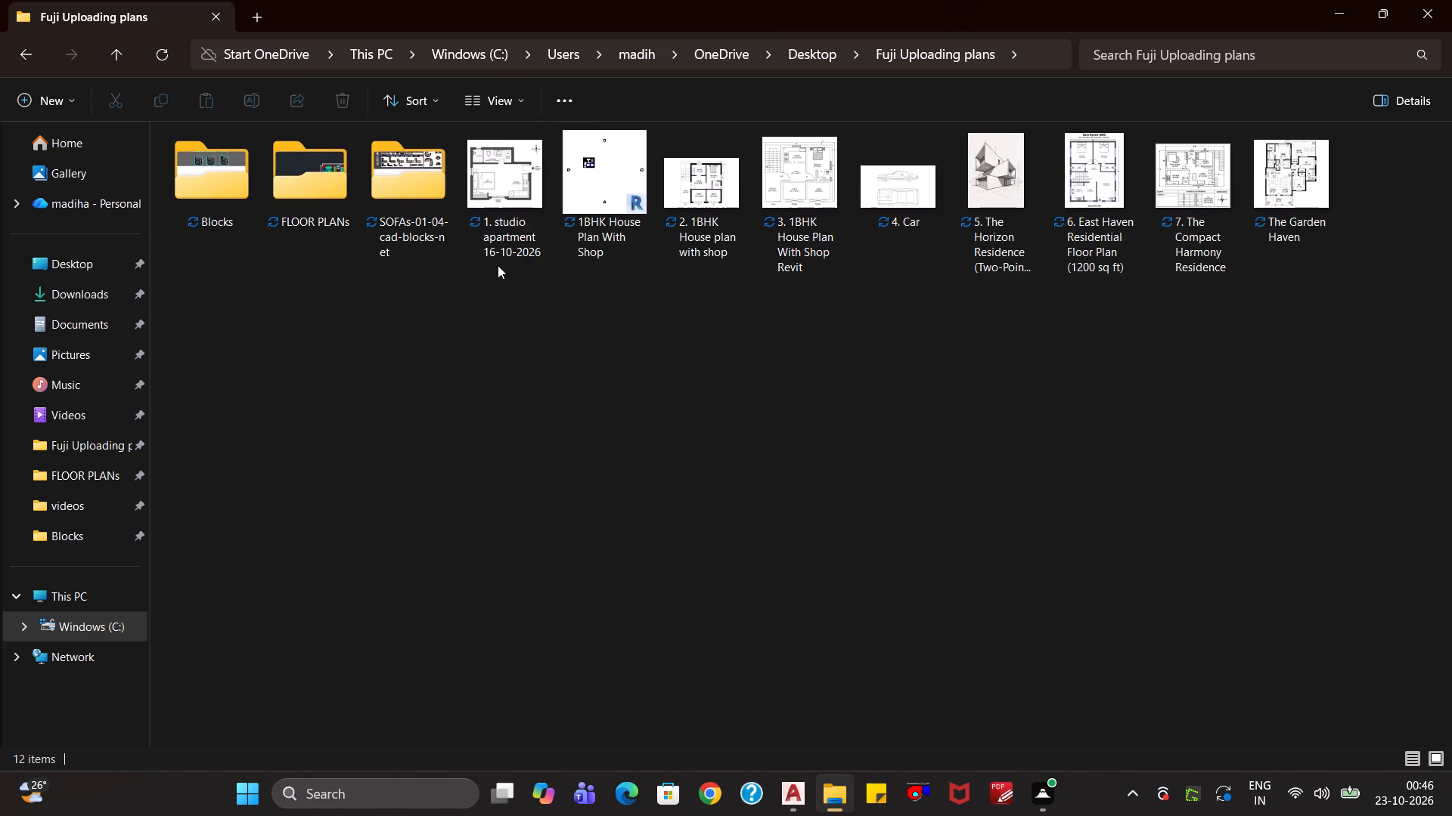
click(511, 104)
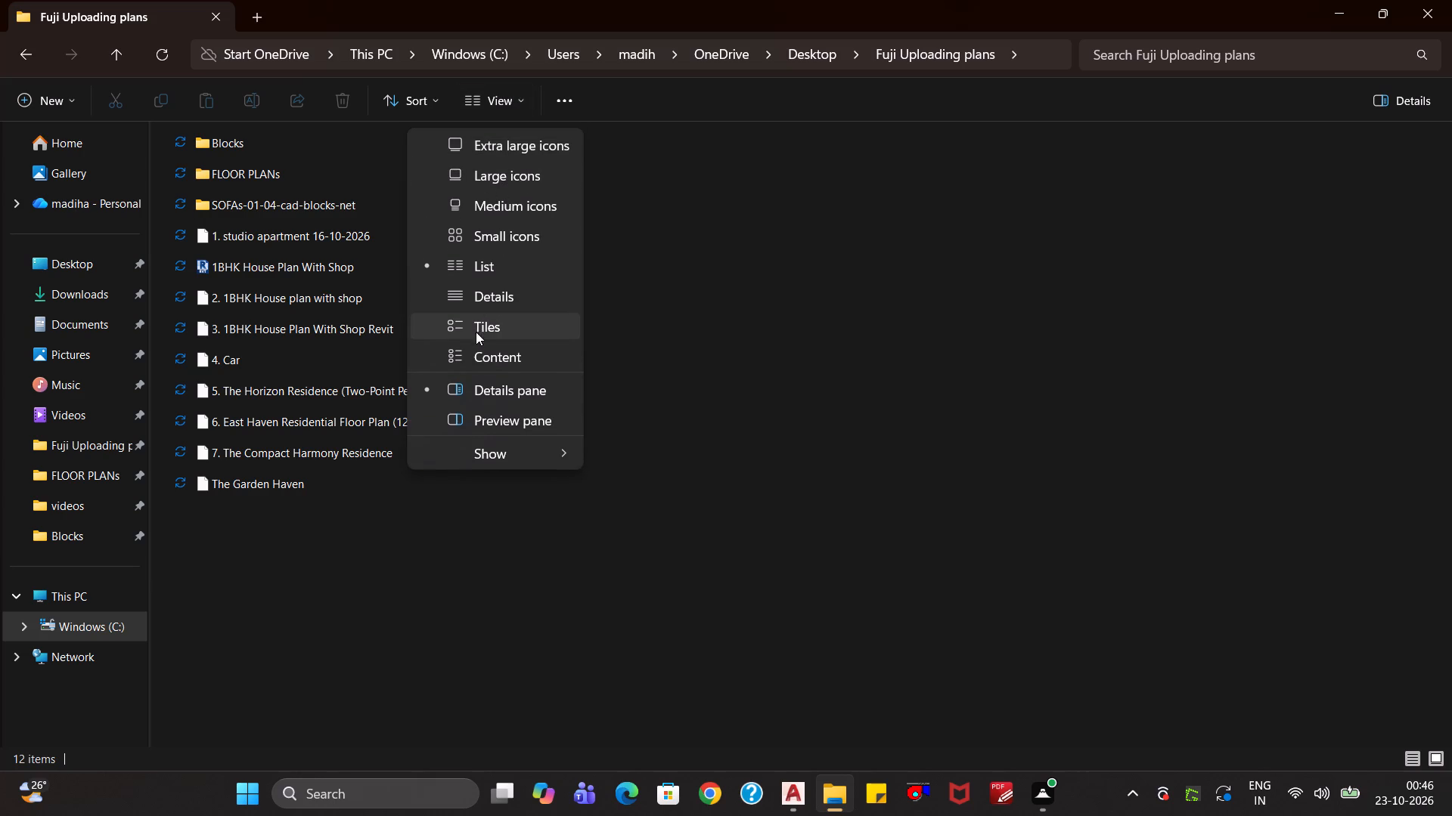
click(489, 355)
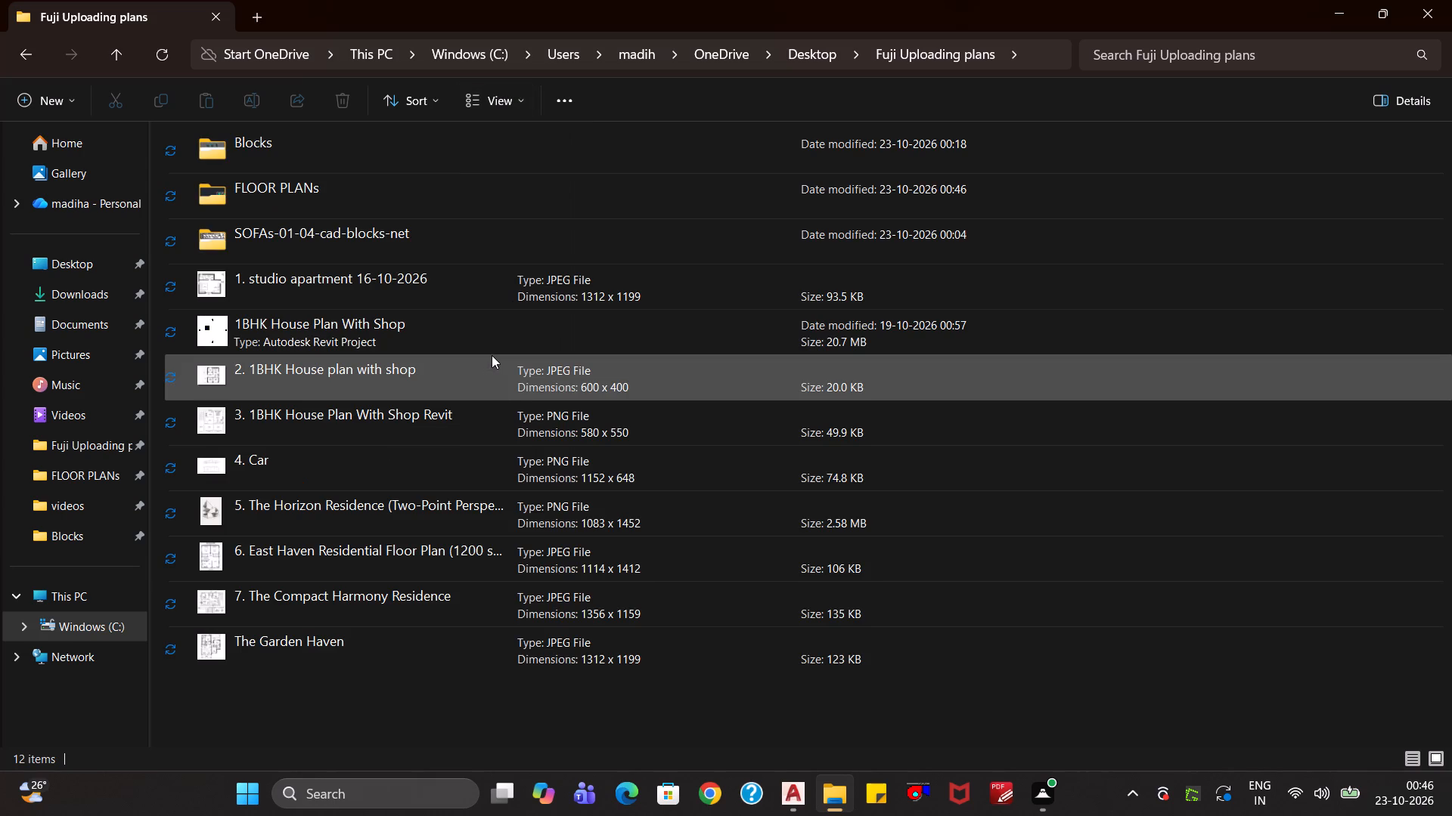
click(513, 100)
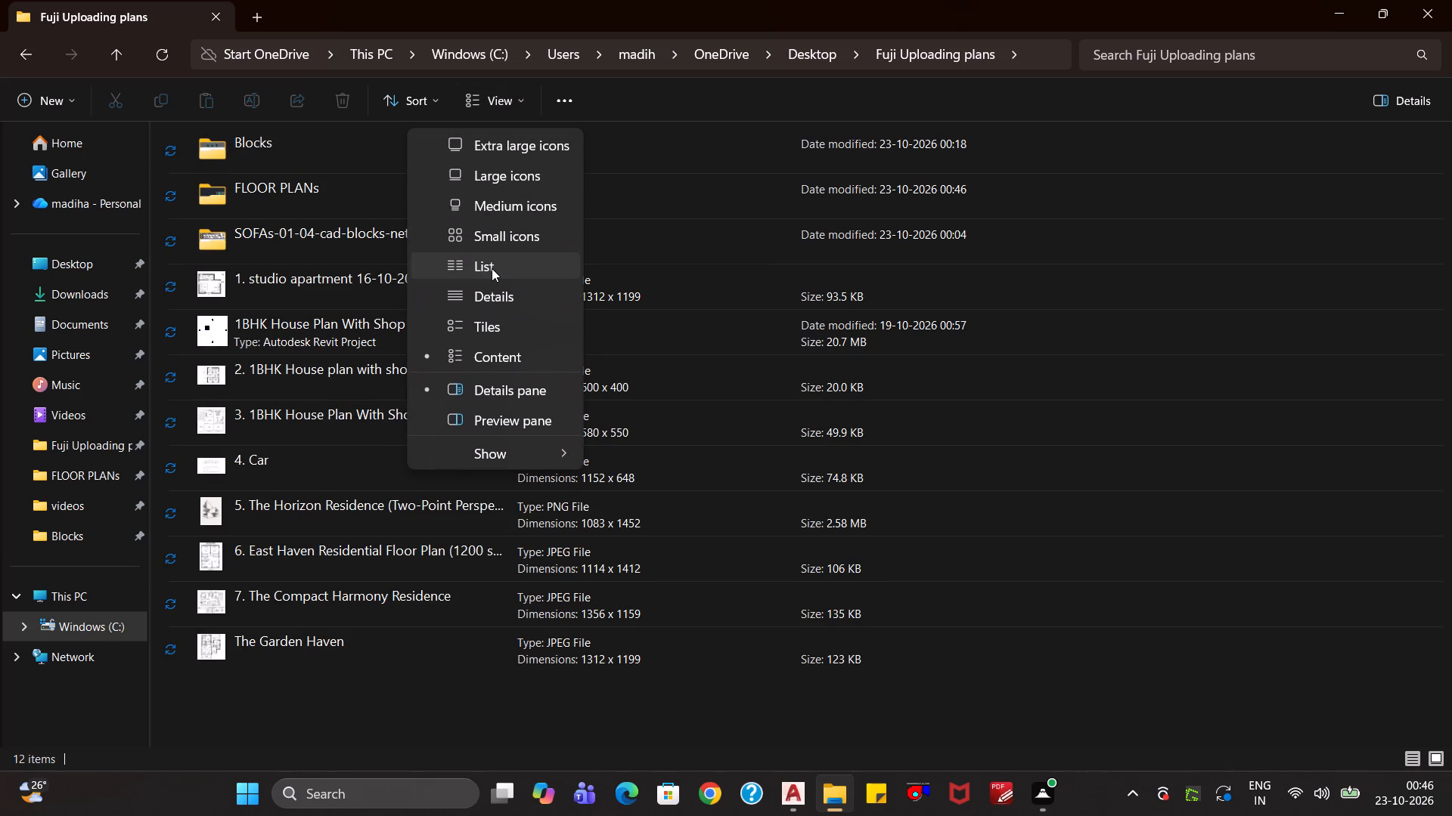
click(484, 295)
click(349, 561)
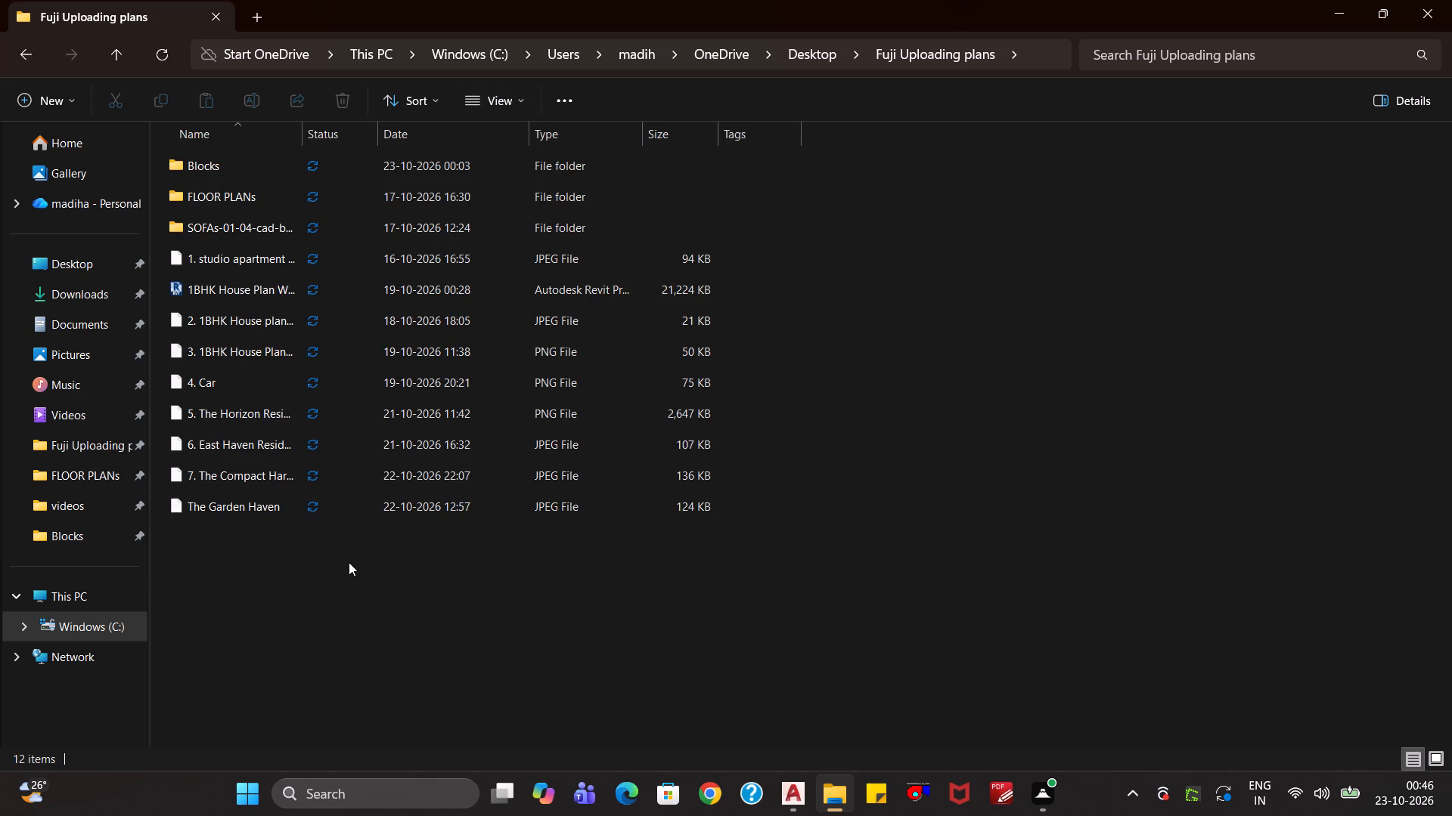
Copy the file name text of the 7. The Compact Harmony Residence JPEG without renaming the file.
click(255, 481)
right_click(255, 481)
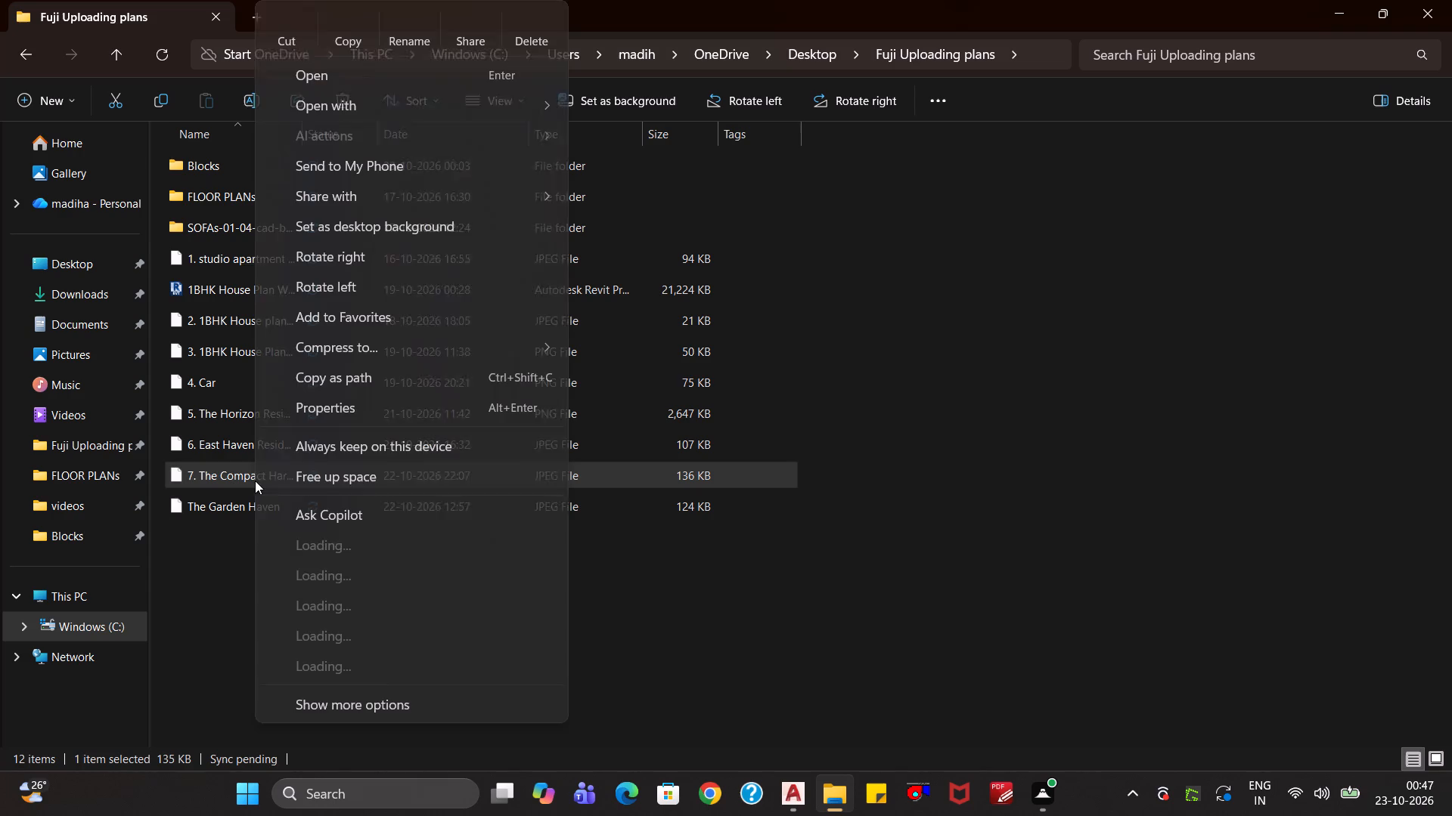
click(404, 31)
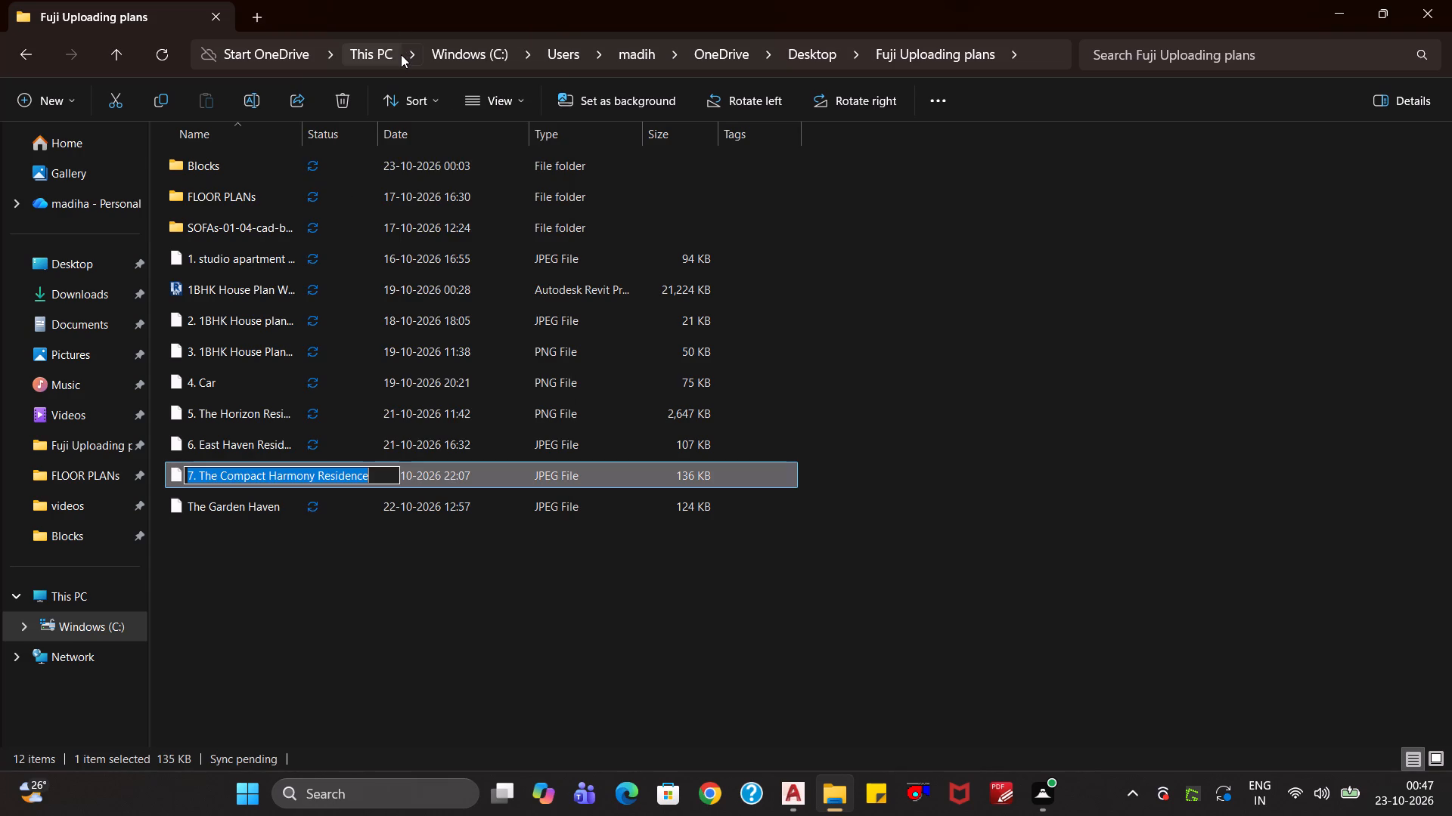
key(ctrl+c)
click(436, 570)
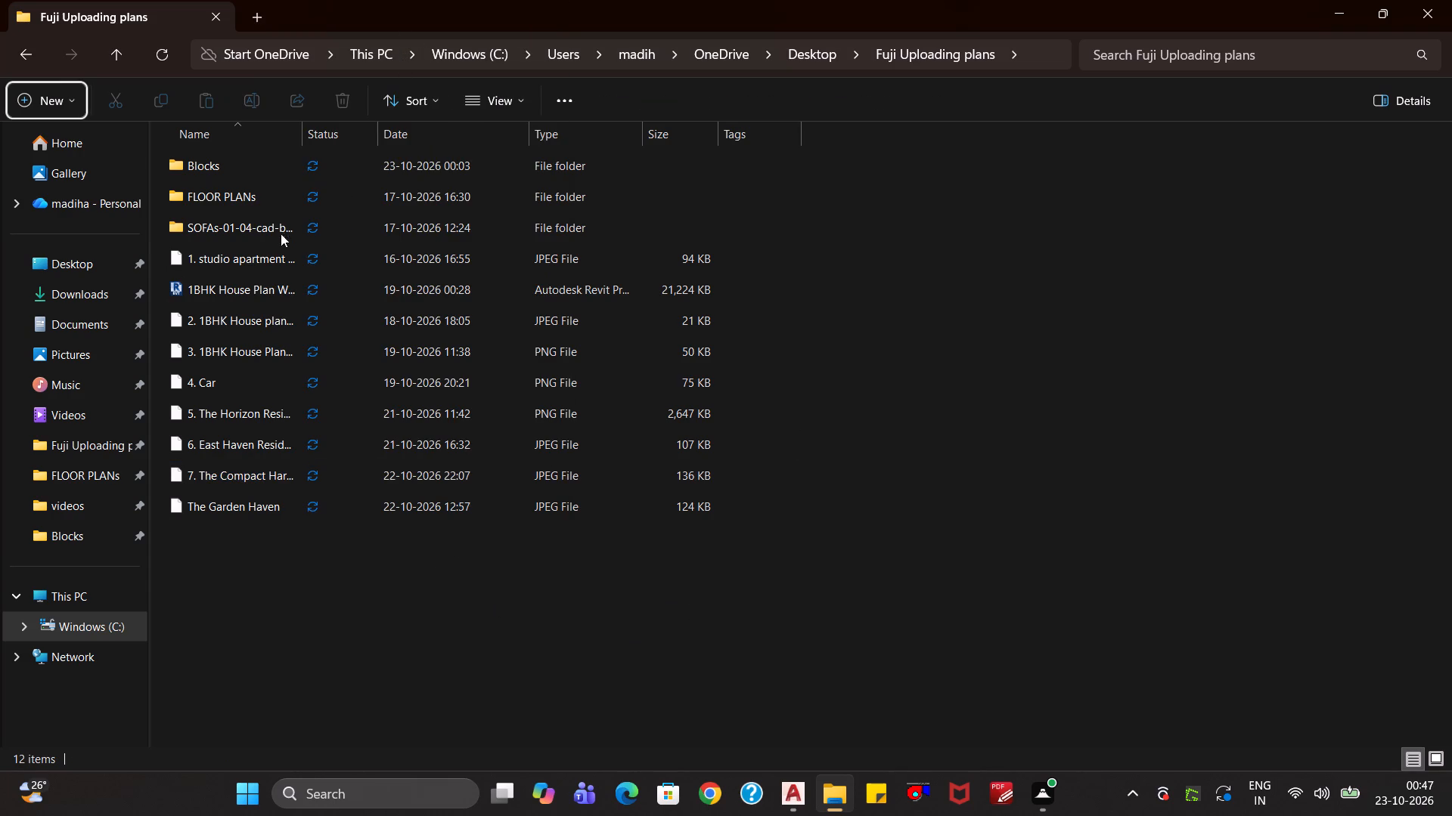
Open the FLOOR PLANs folder and look through its files for the Compact Harmony Residence drawing files.
double_click(275, 200)
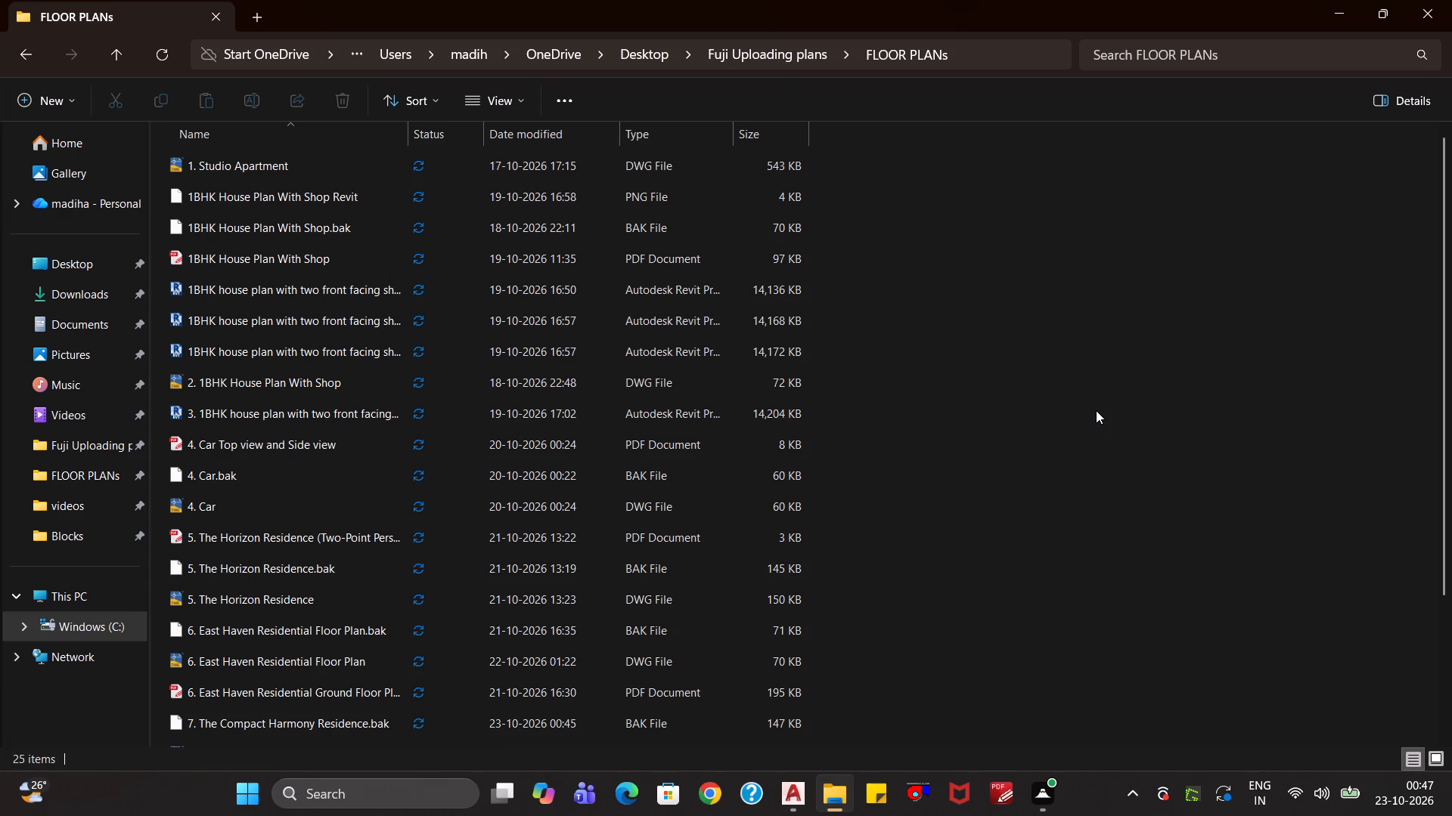
click(1097, 410)
scroll(1097, 410, down, 4)
key(alt+Tab)
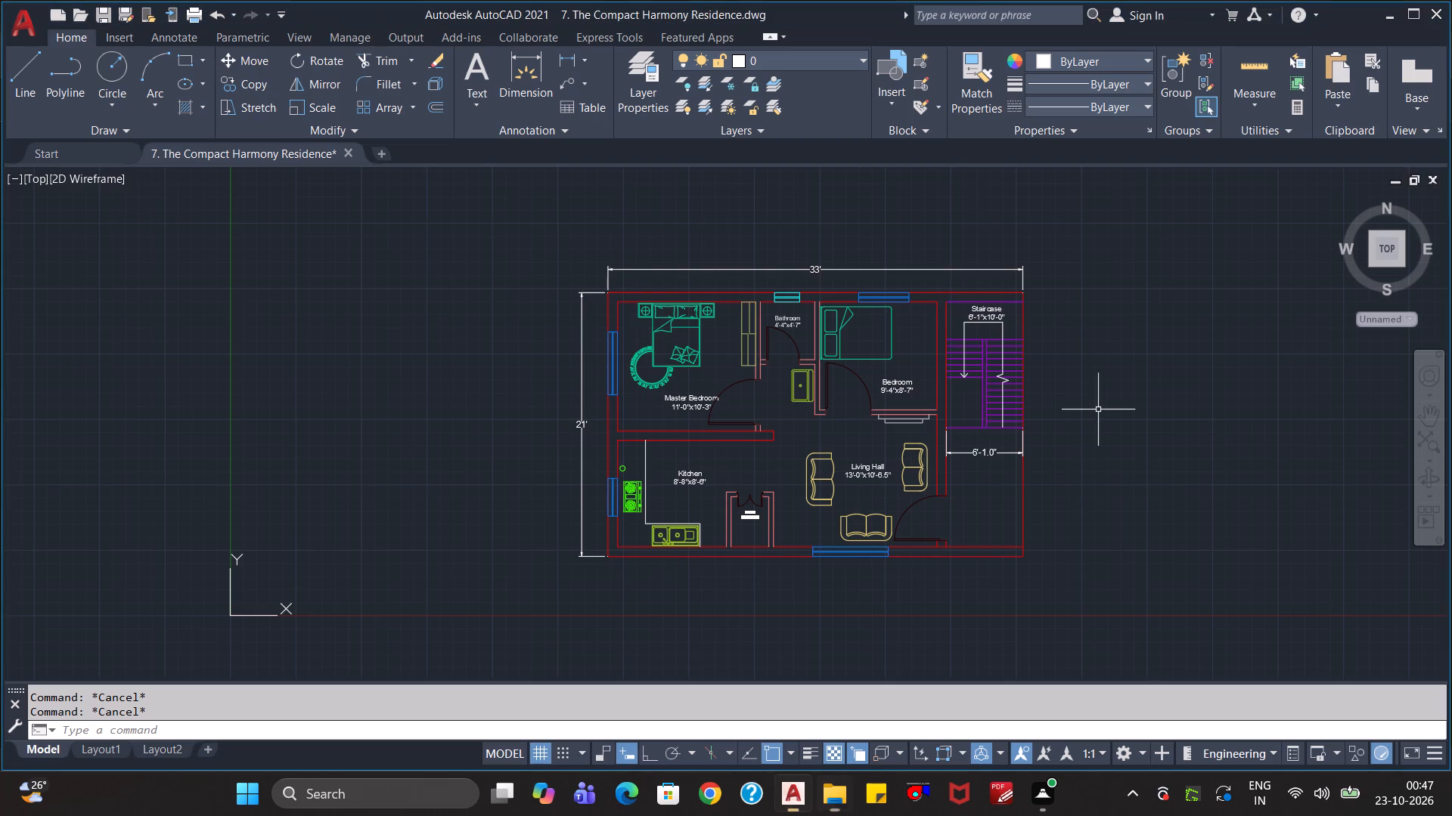
key(alt+Tab)
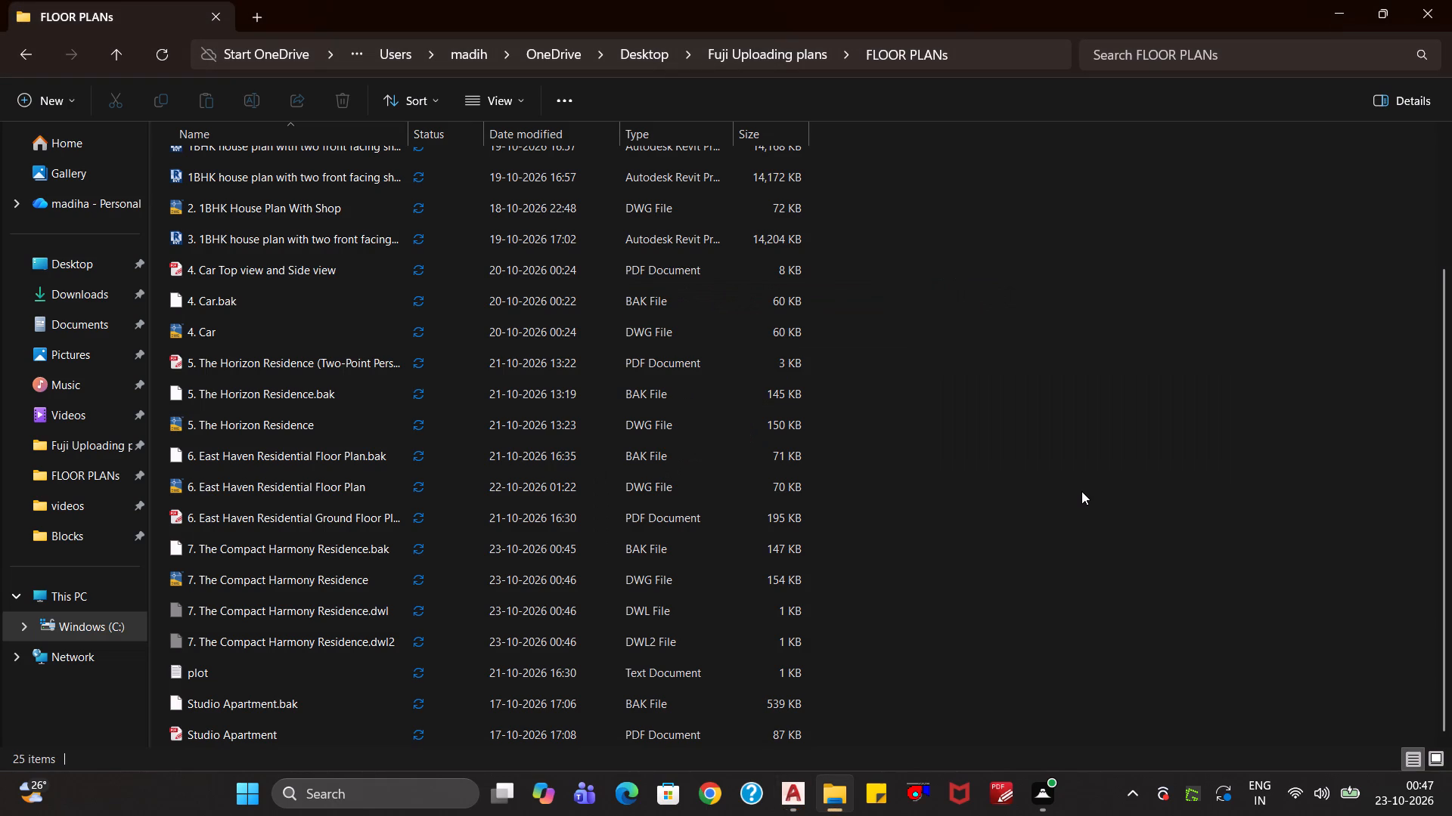
Switch back to AutoCAD and copy the living hall's bottom-wall window to empty space outside the plan, east of the area below the staircase.
key(alt+Tab)
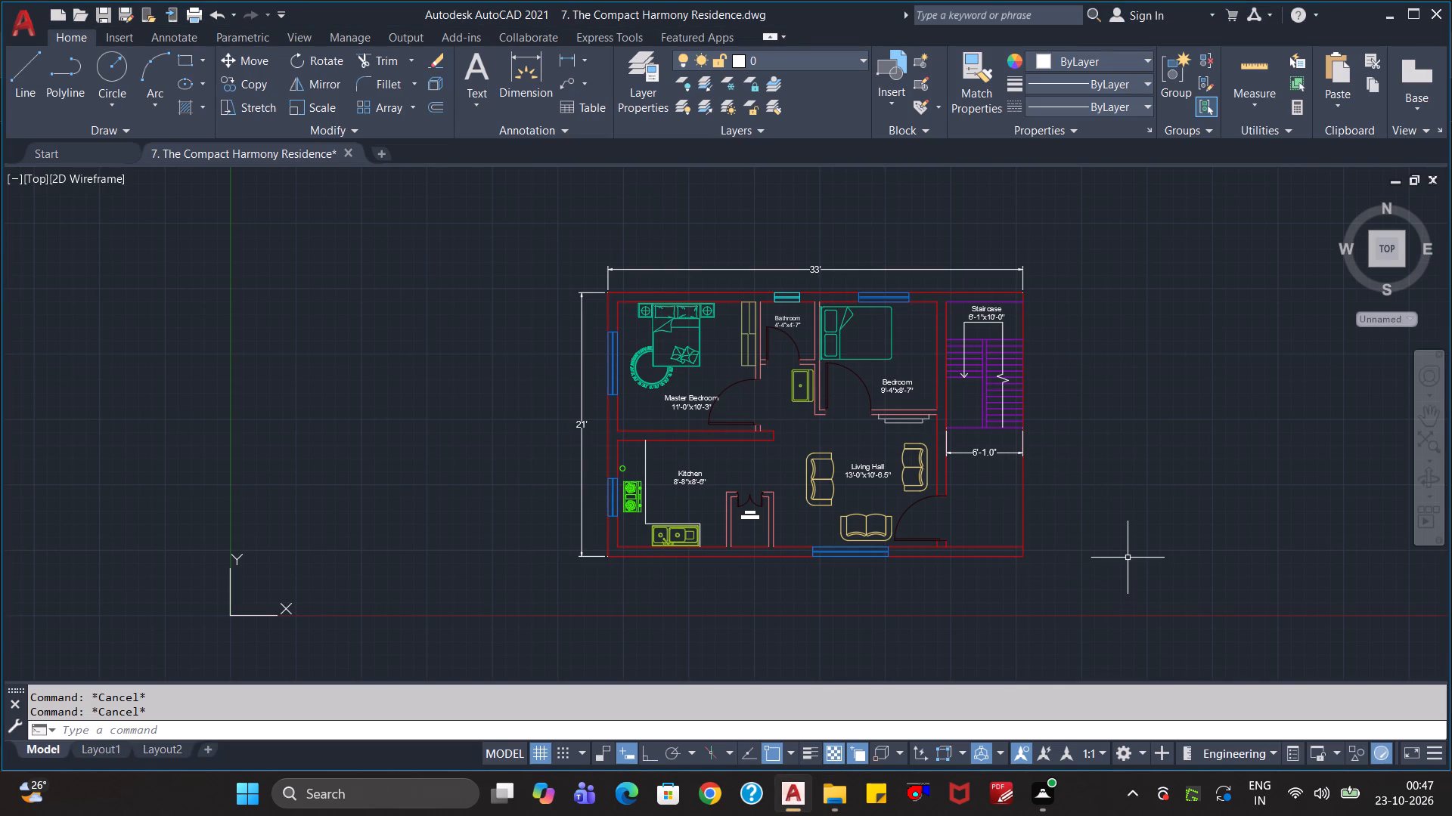
scroll(1127, 558, up, 1)
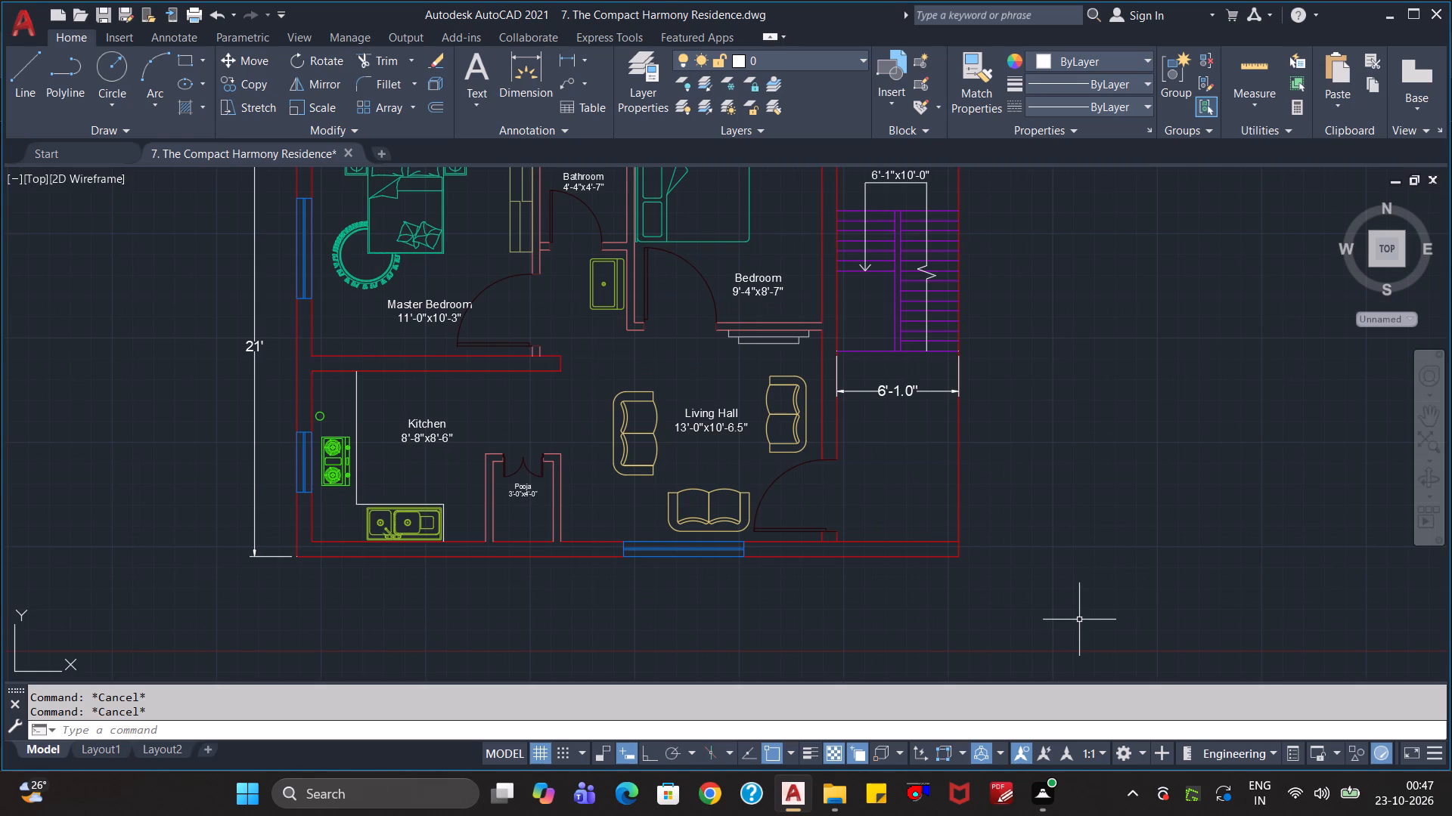
scroll(862, 506, up, 1)
scroll(862, 506, down, 1)
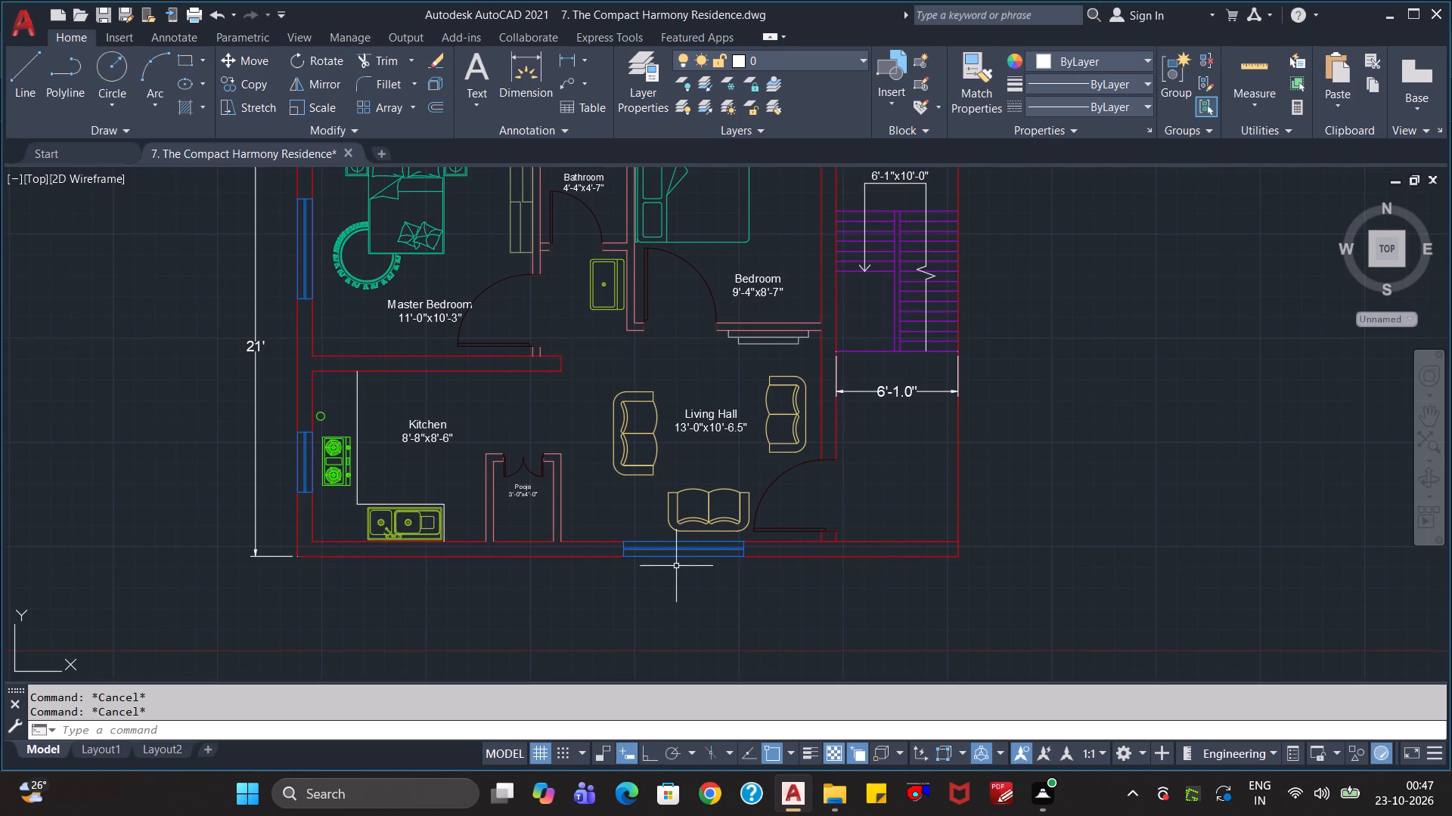
click(679, 553)
key(Escape)
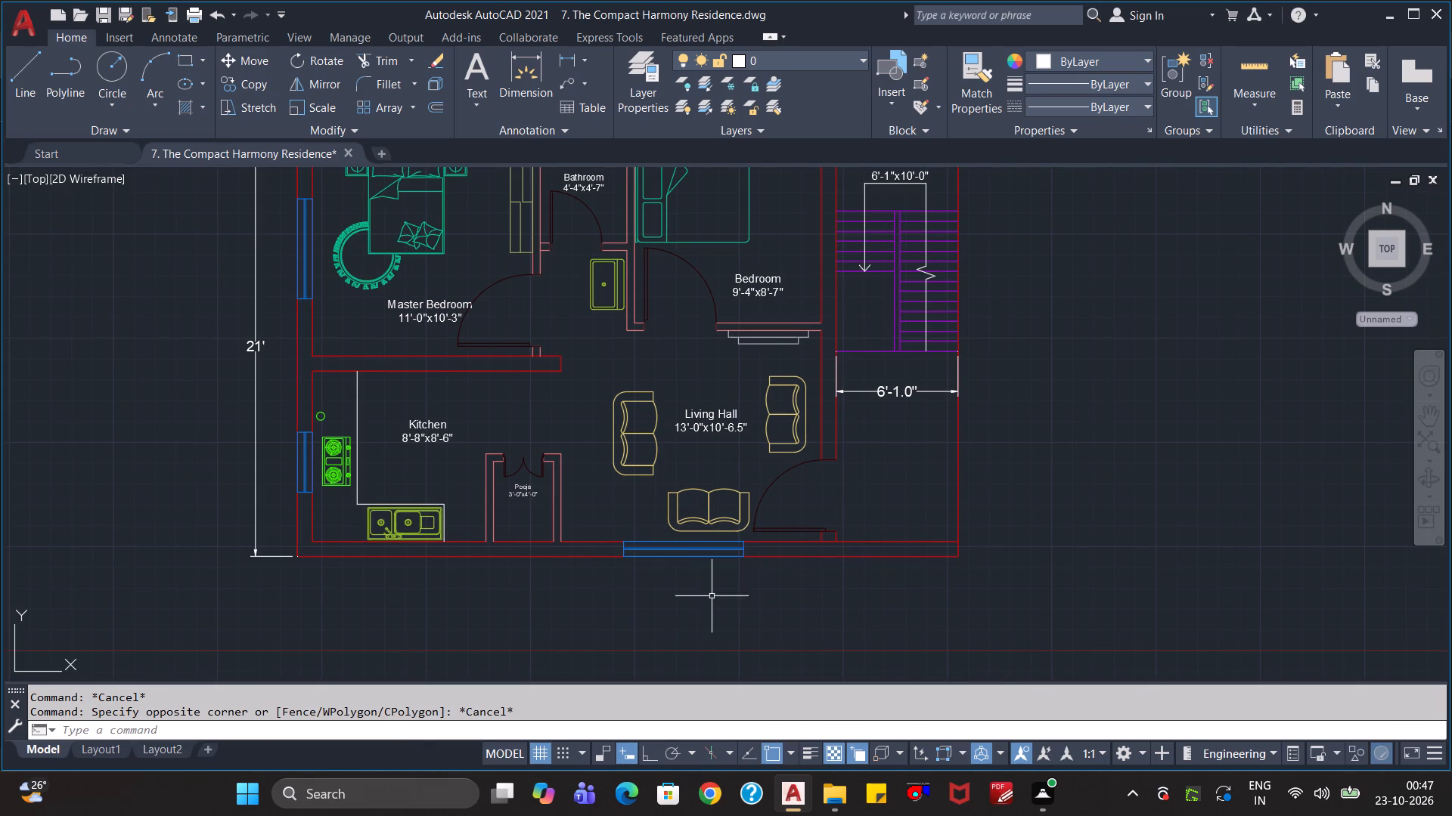
click(700, 548)
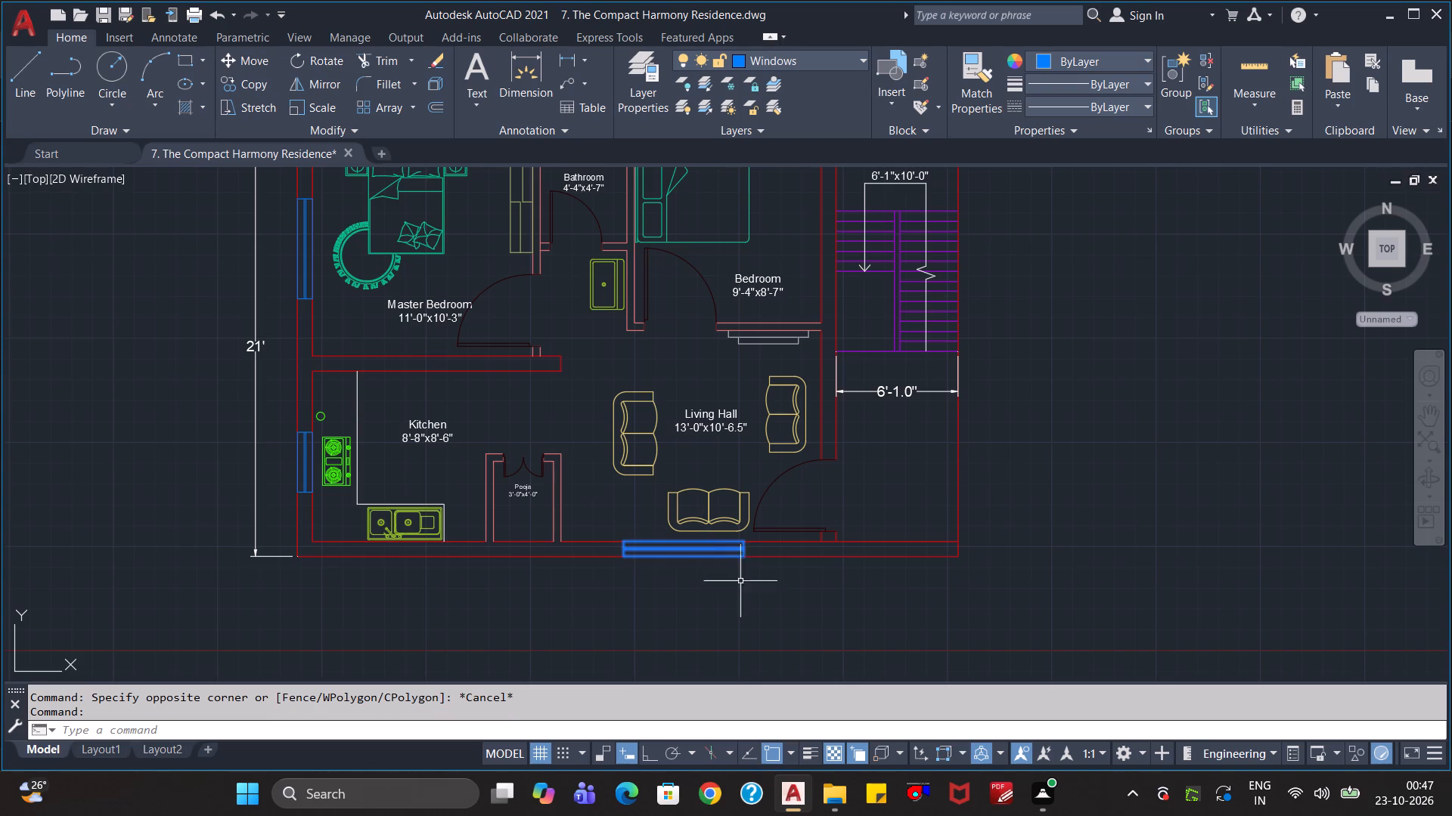
text(co)
key(Return)
click(713, 552)
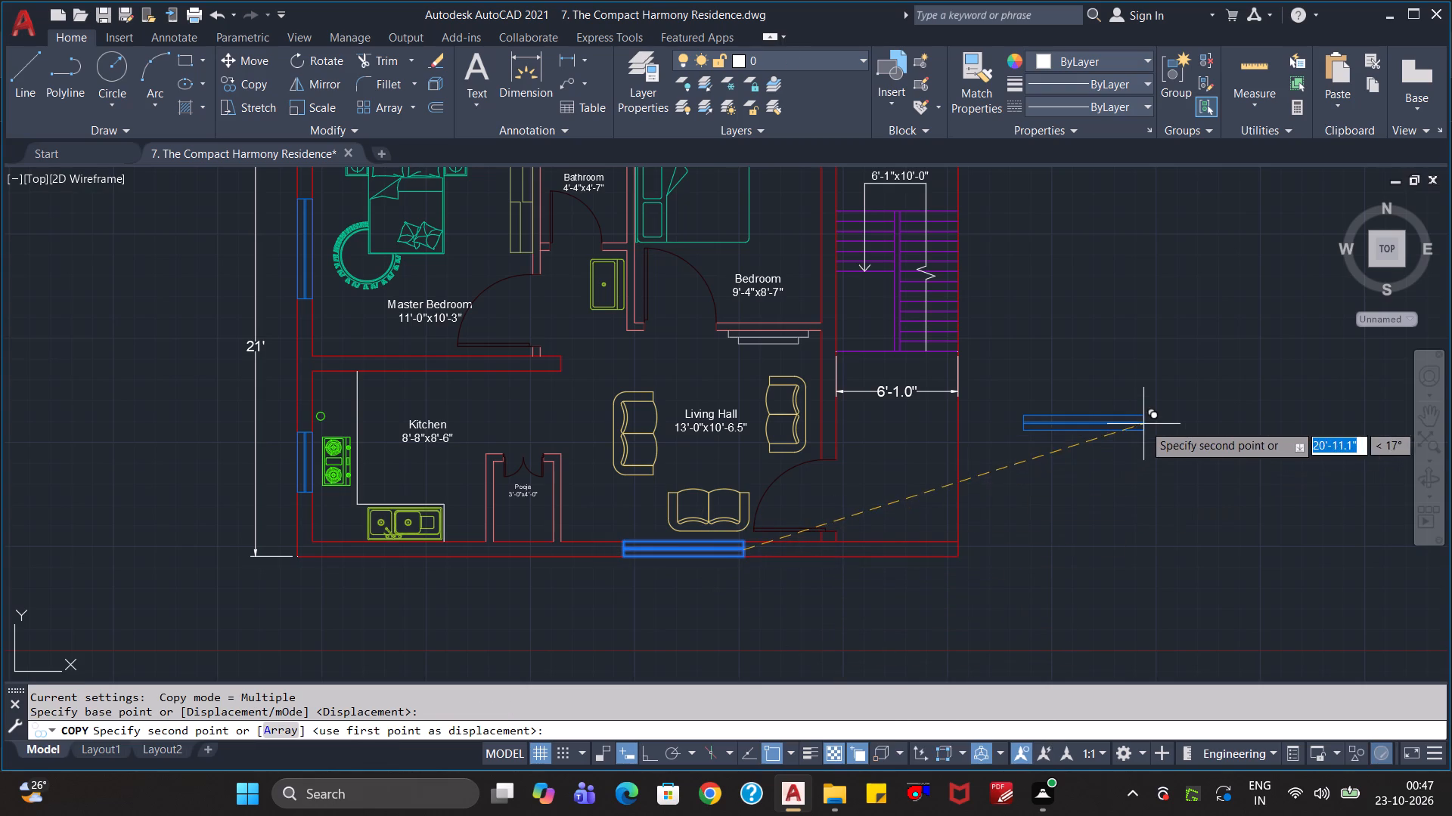
click(1189, 430)
key(Escape)
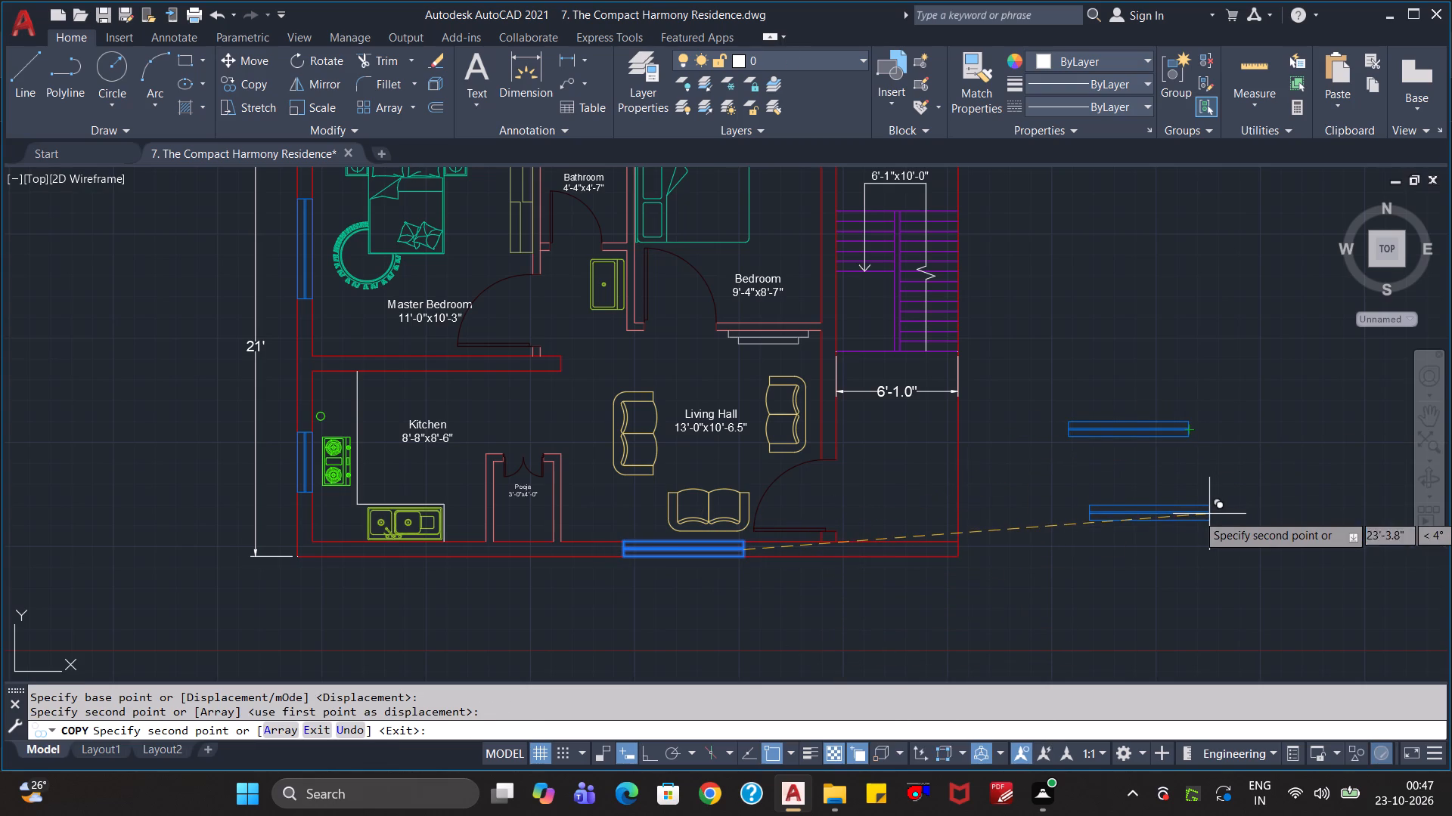
key(Escape)
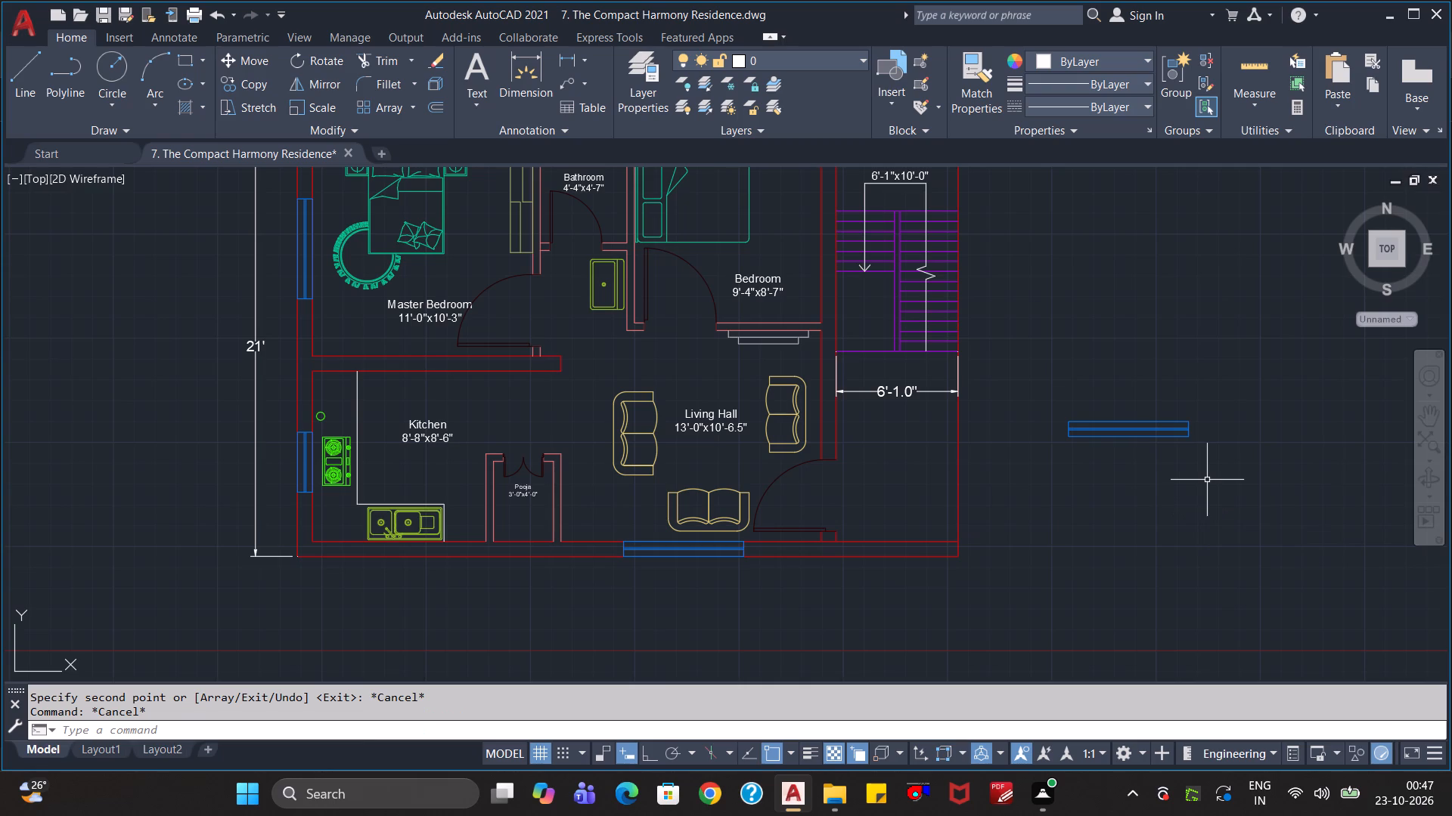
With Ortho on, copy the spare window twice straight down outside the plan, the first copy about 1'-10" below it.
key(c)
key(o)
key(Return)
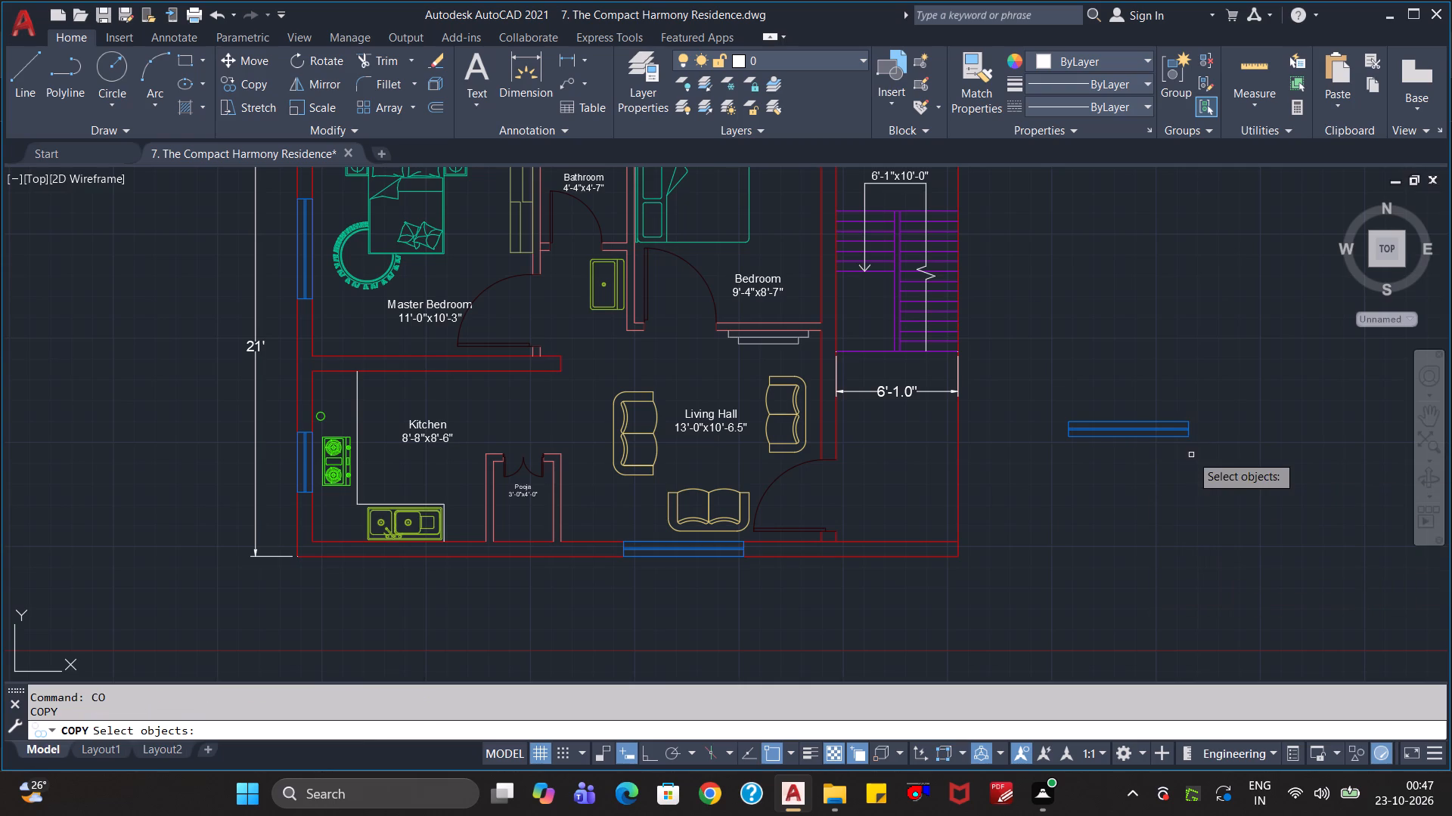
click(1157, 428)
key(Return)
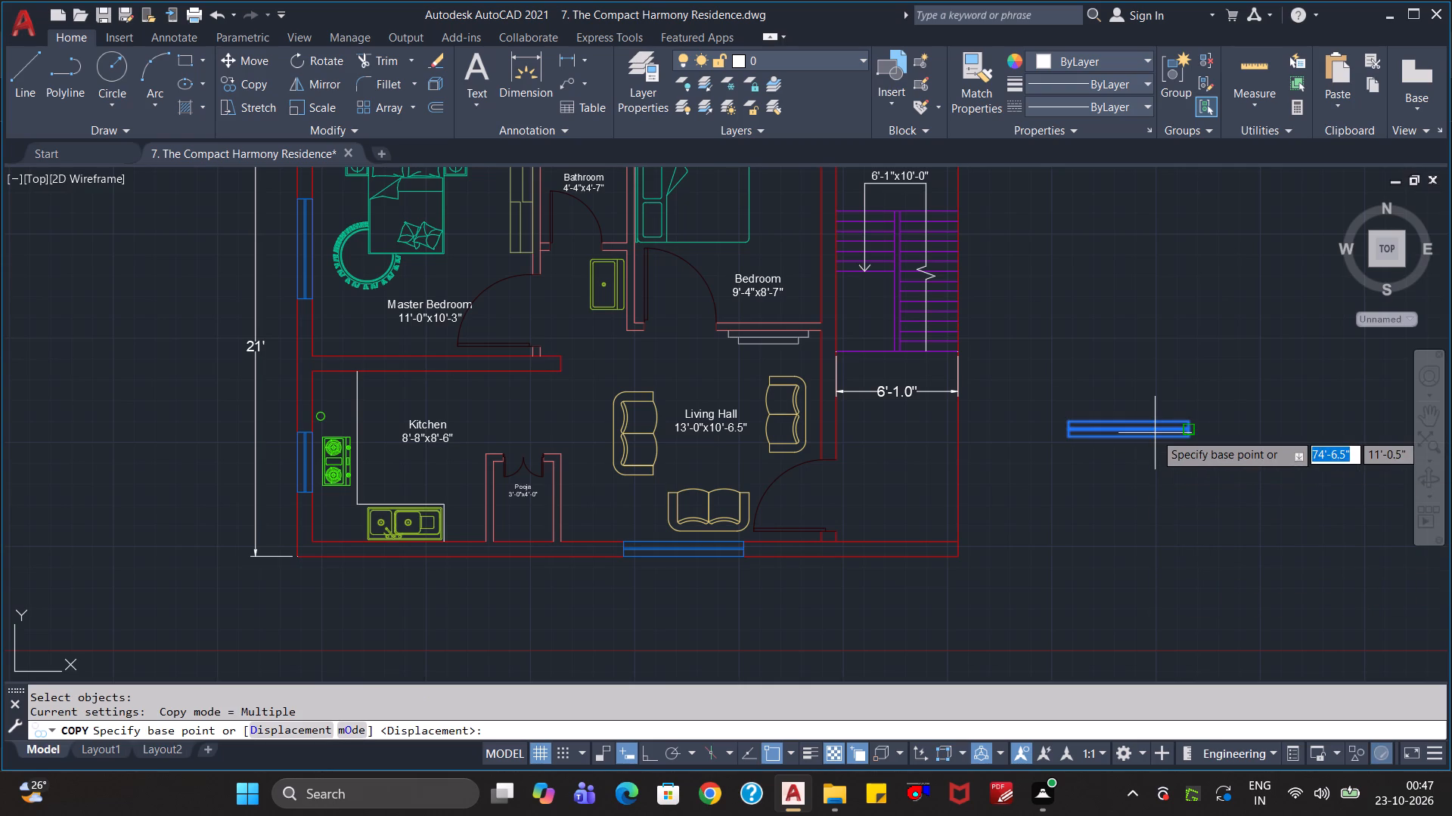
click(1155, 433)
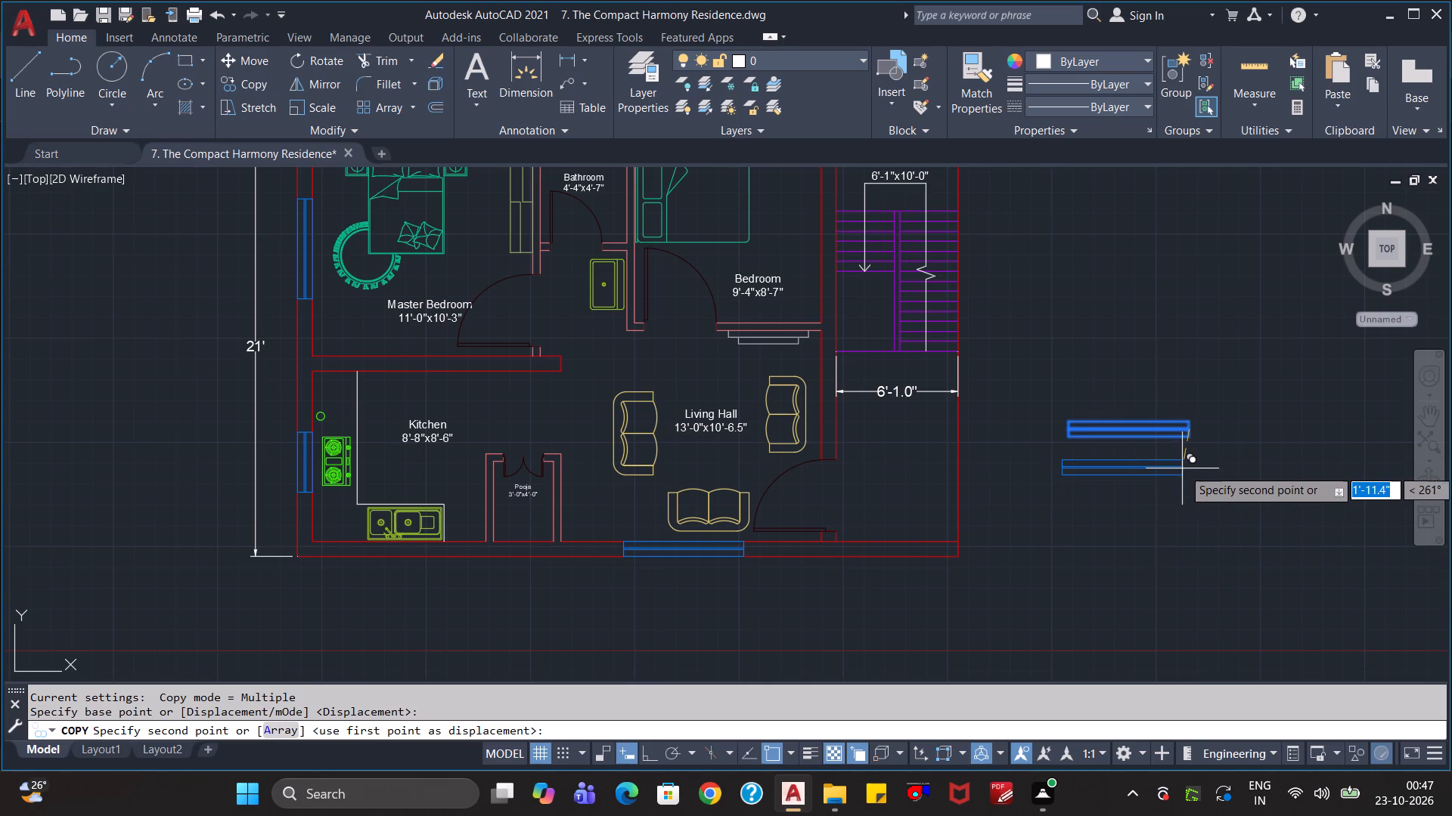
key(F8)
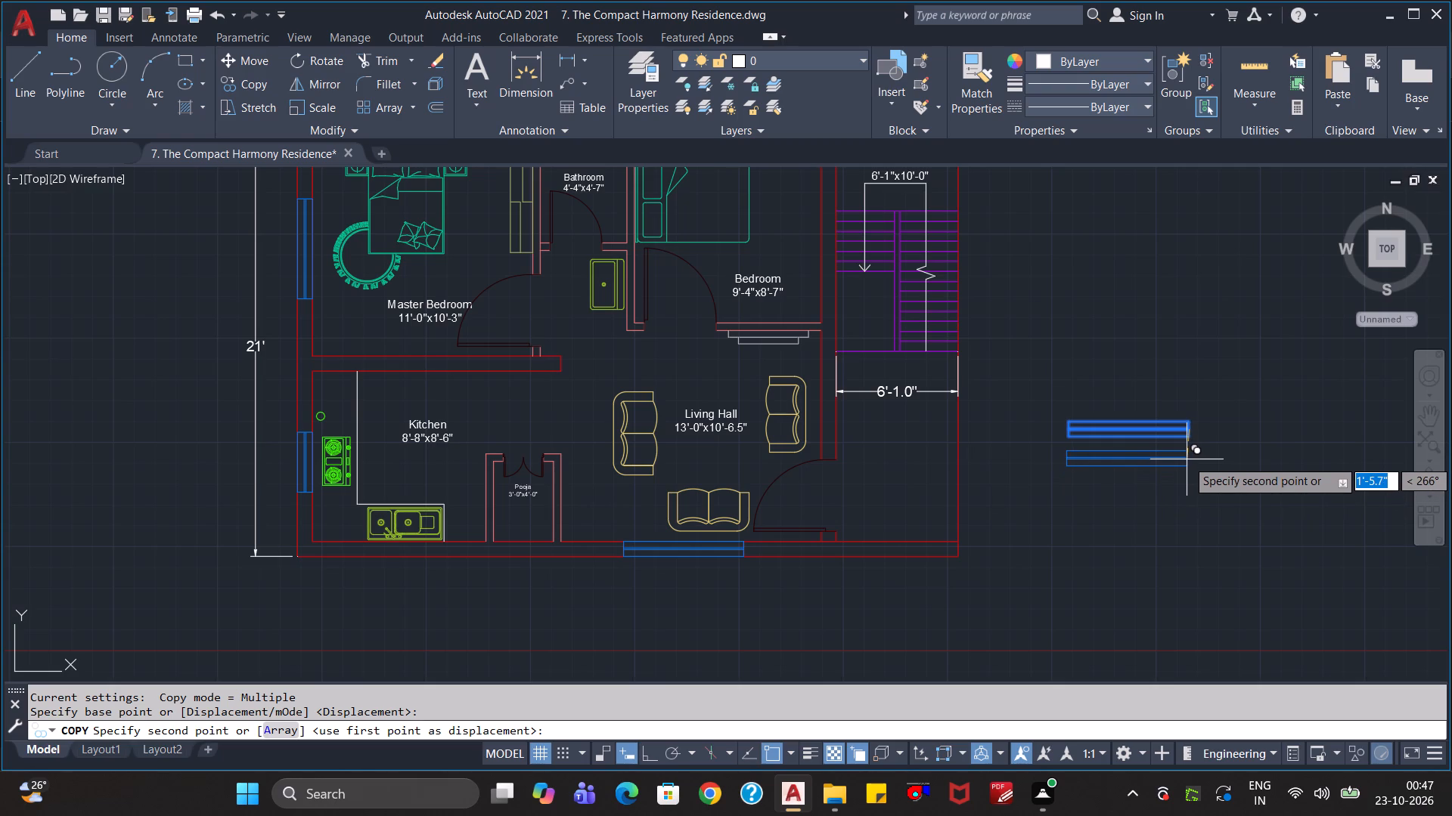
click(1171, 467)
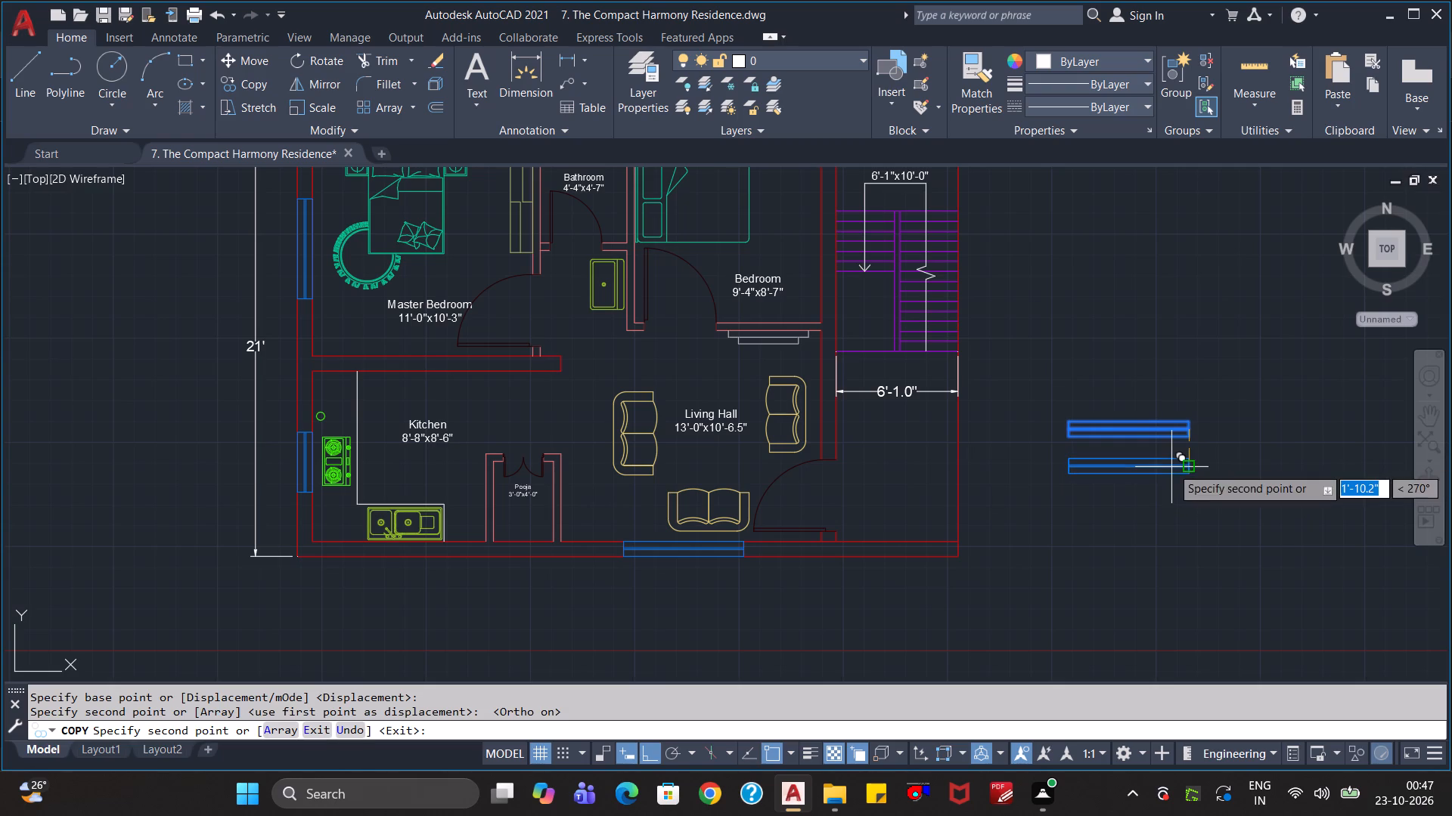
click(1166, 507)
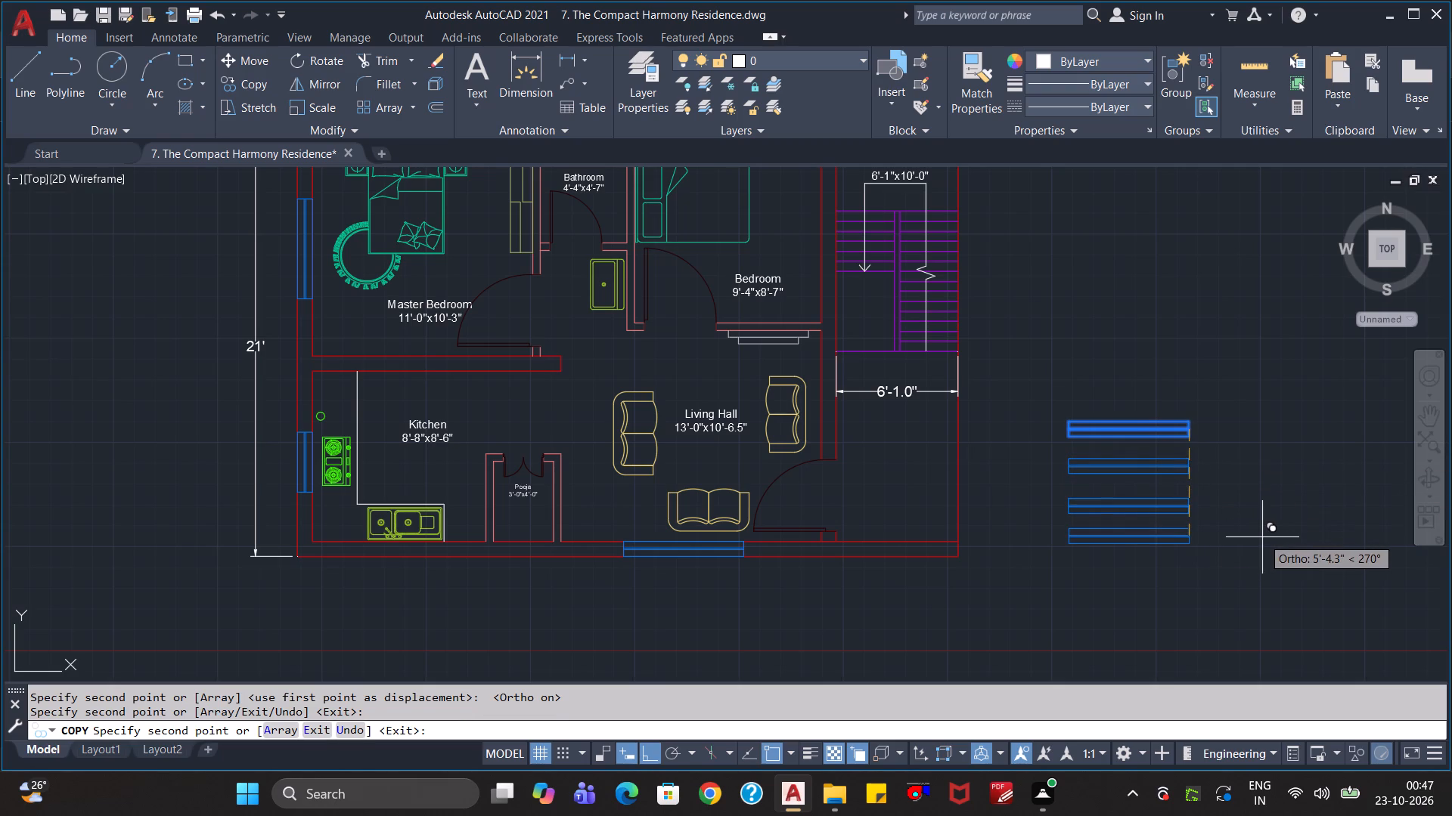
key(Escape)
key(Escape)
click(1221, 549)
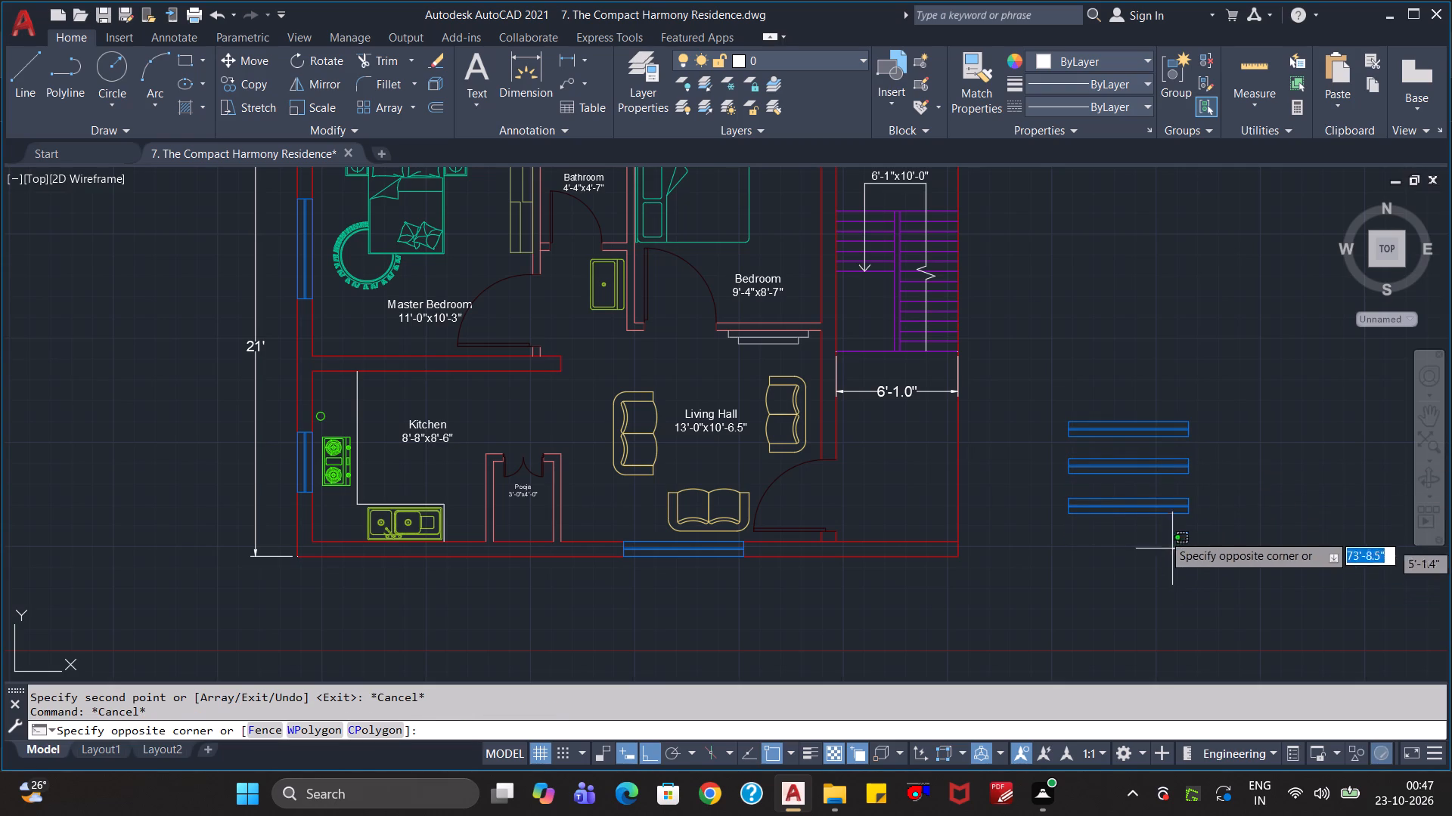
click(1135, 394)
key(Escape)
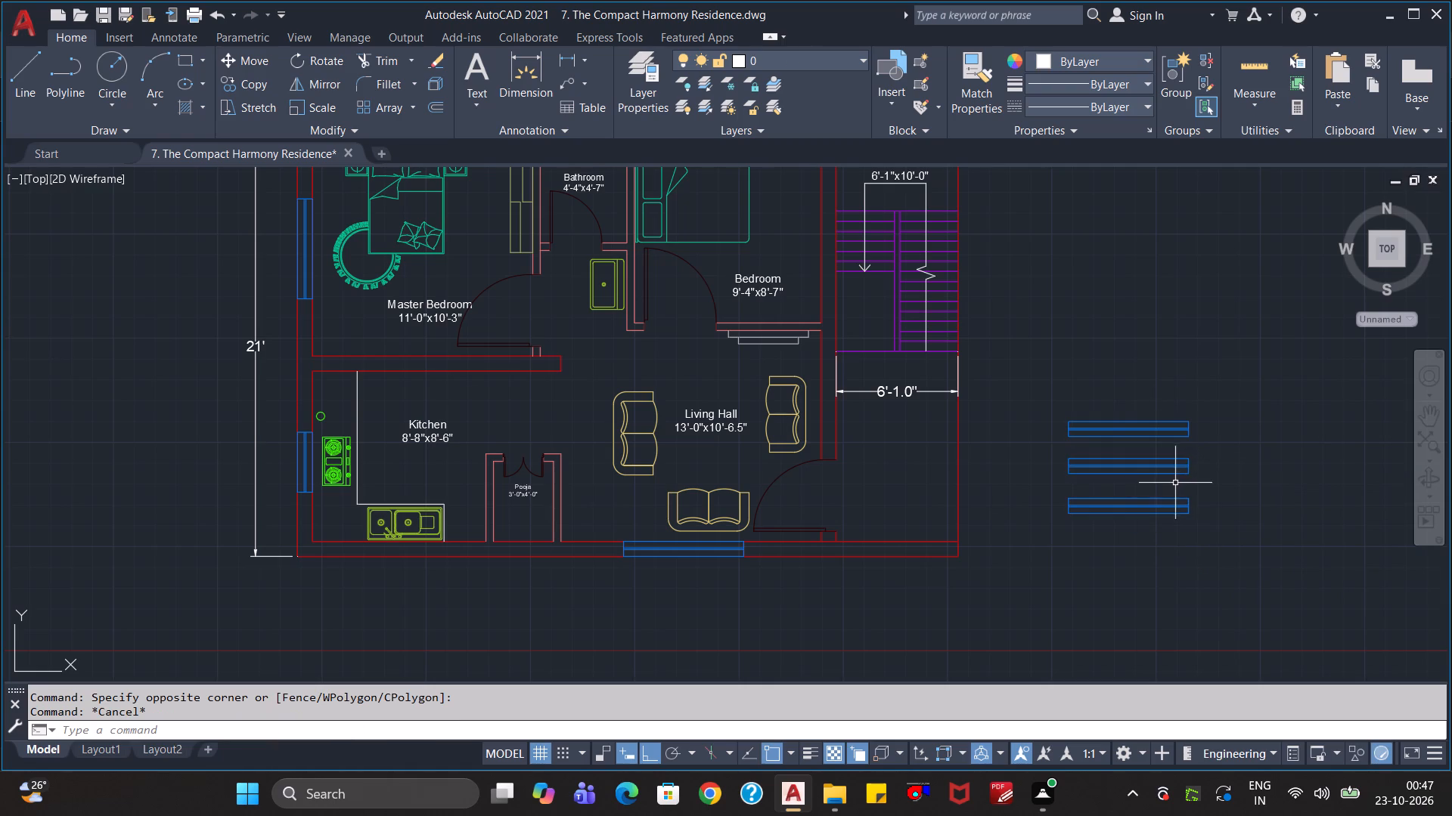
Move the middle spare window straight up so its top edge meets the bottom edge of the upper one.
scroll(1084, 465, up, 2)
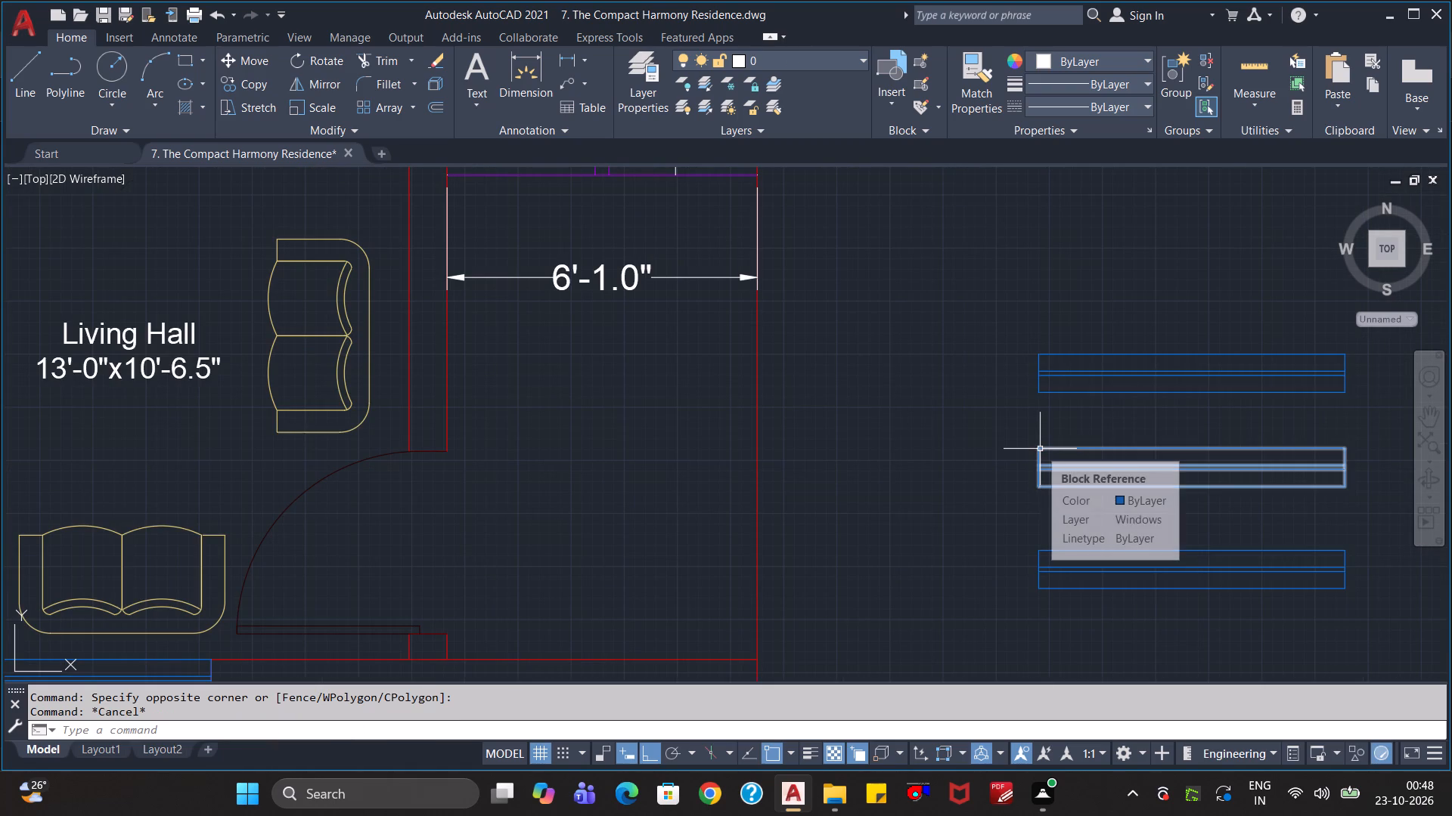
key(m)
key(Return)
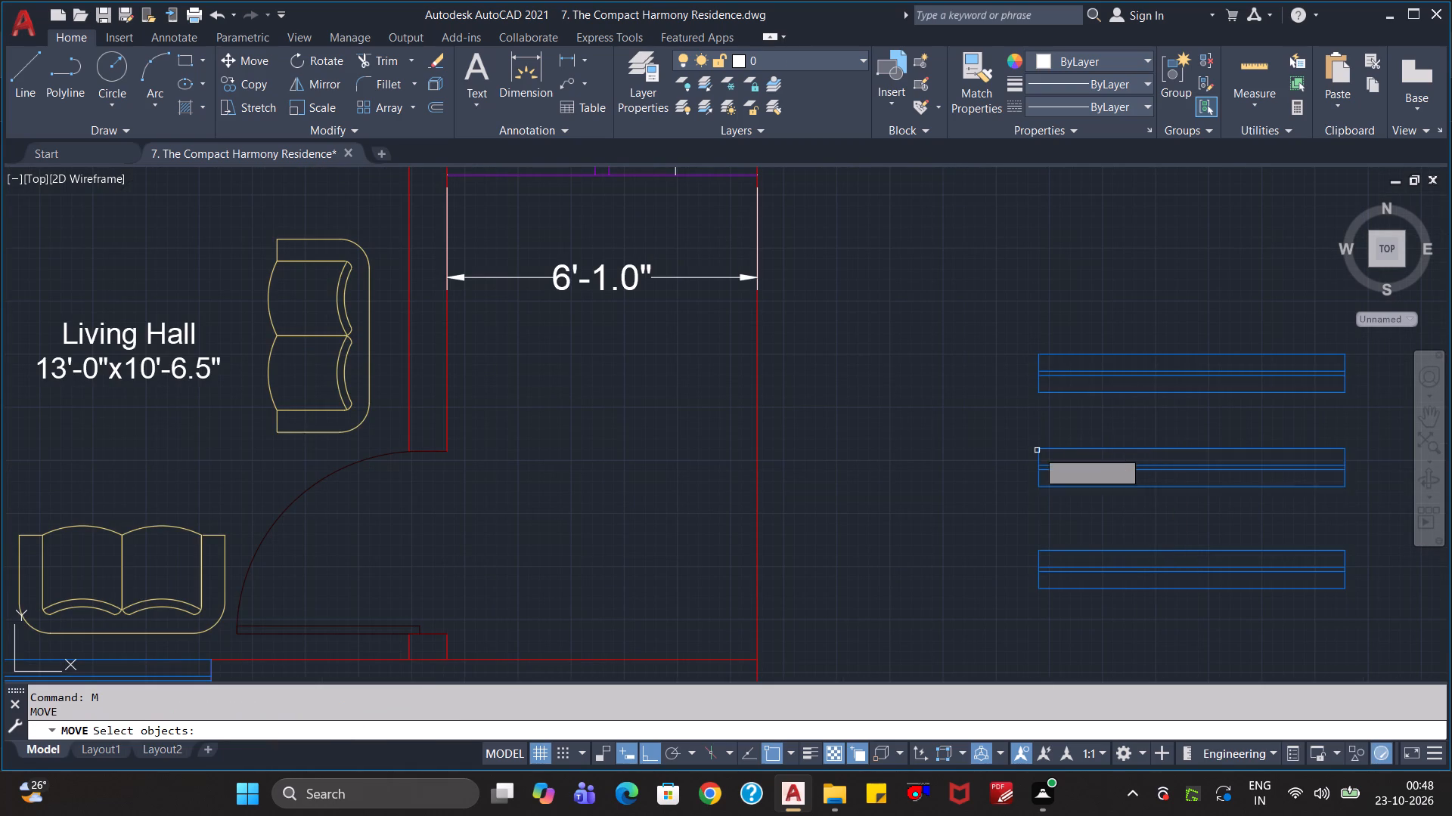
click(1036, 450)
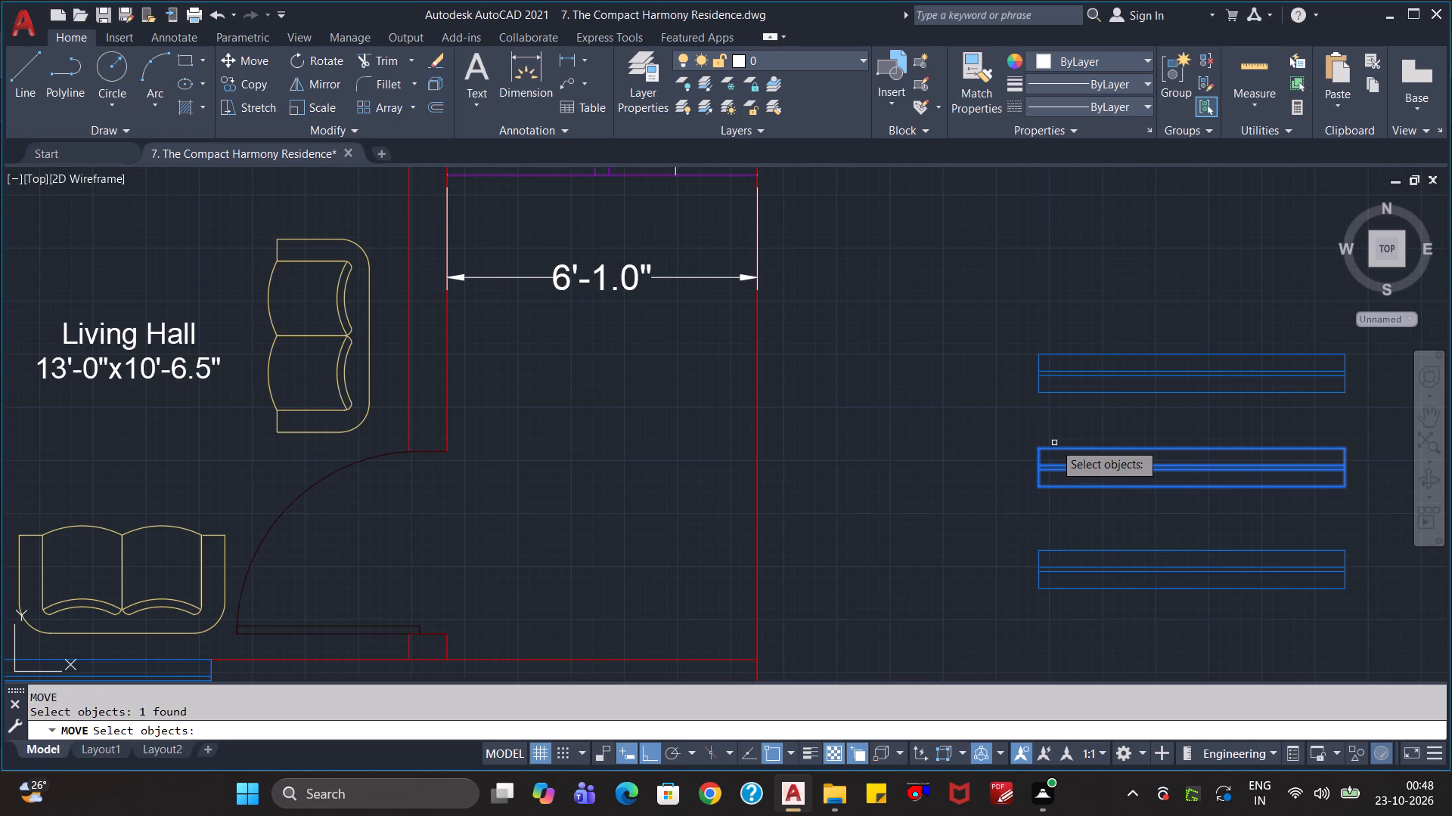
key(Return)
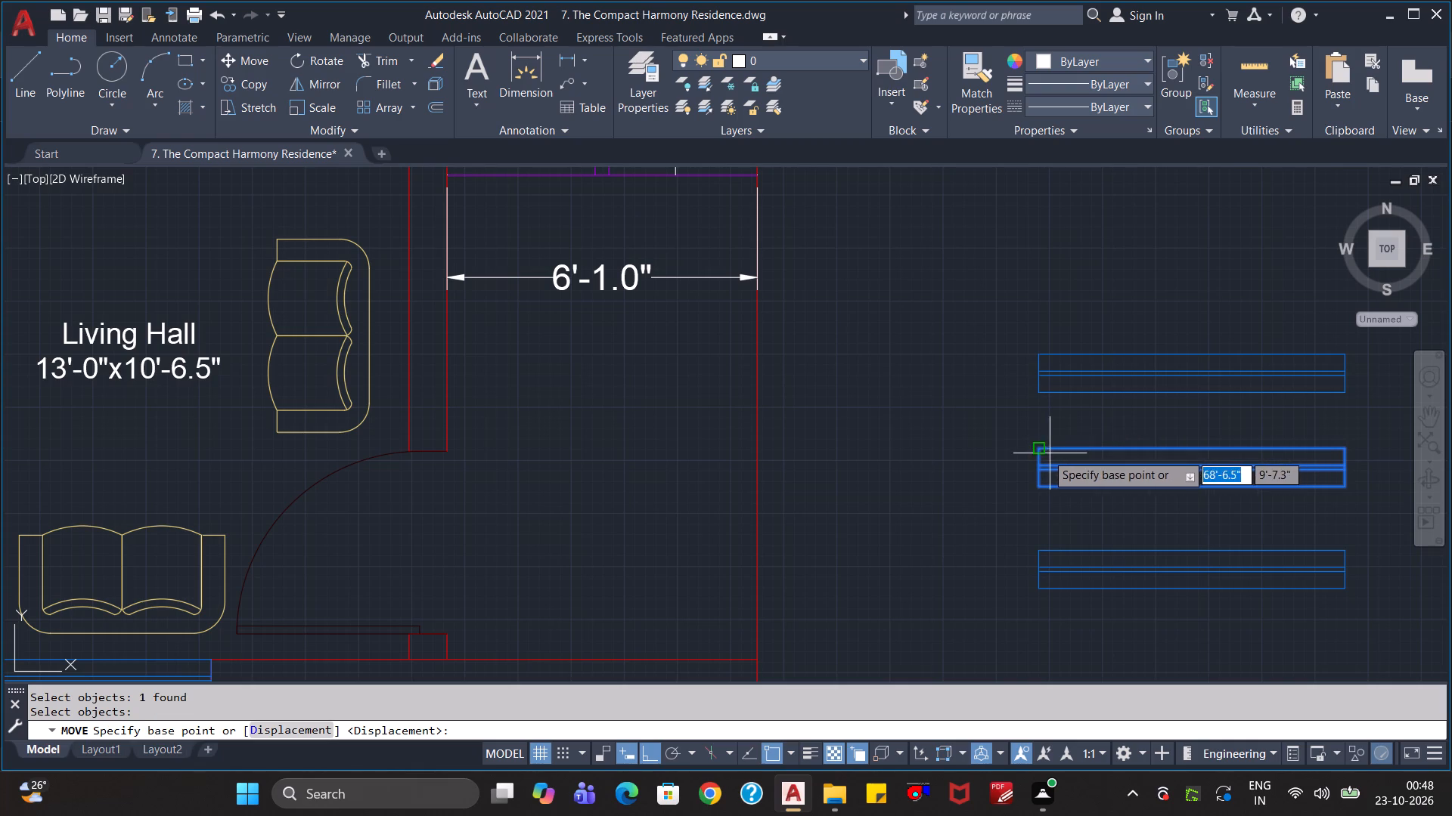
click(1037, 453)
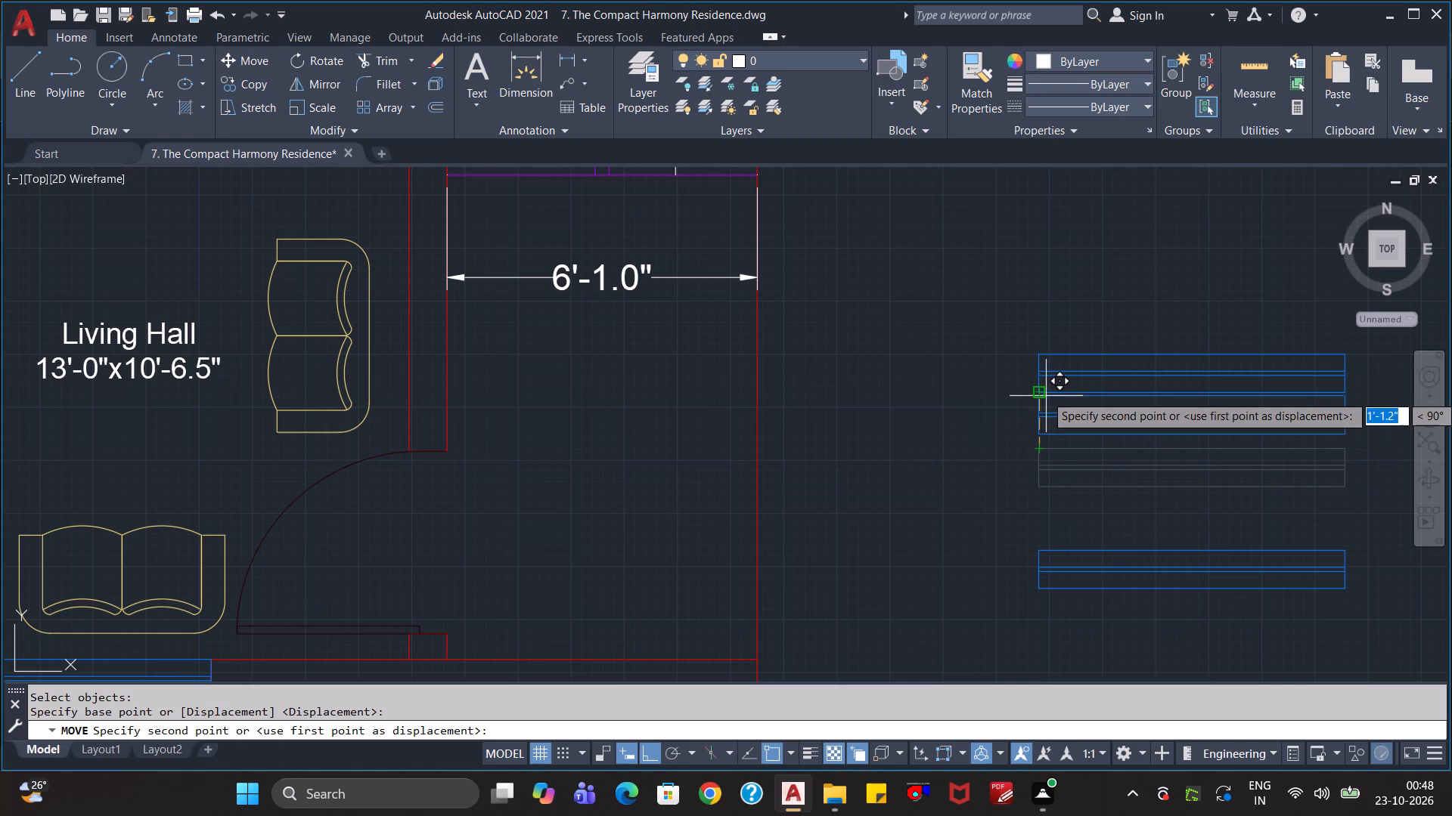
click(1043, 394)
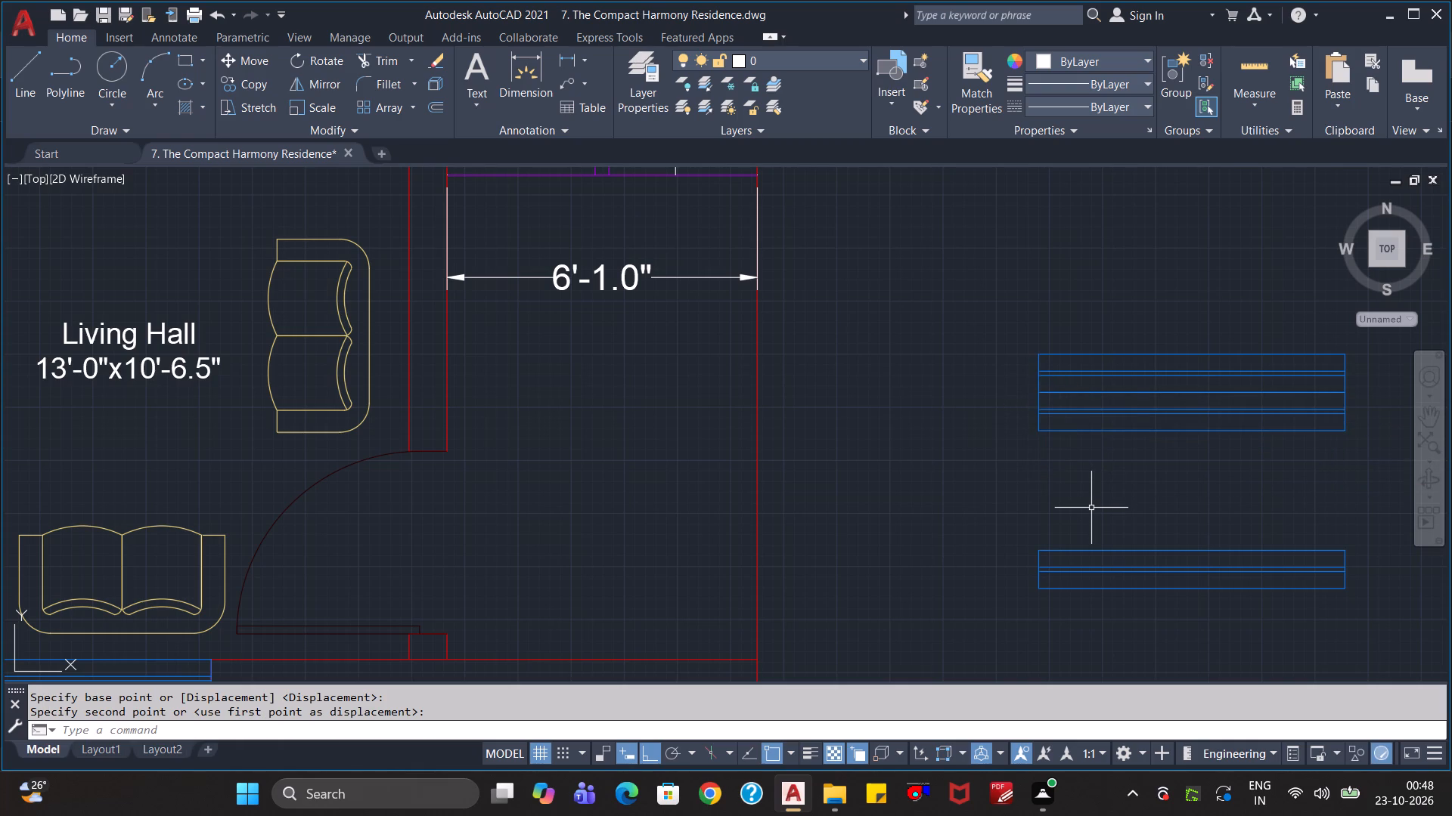
Move the lowest spare window straight up so its top edge meets the bottom edge of the middle one.
key(m)
key(Return)
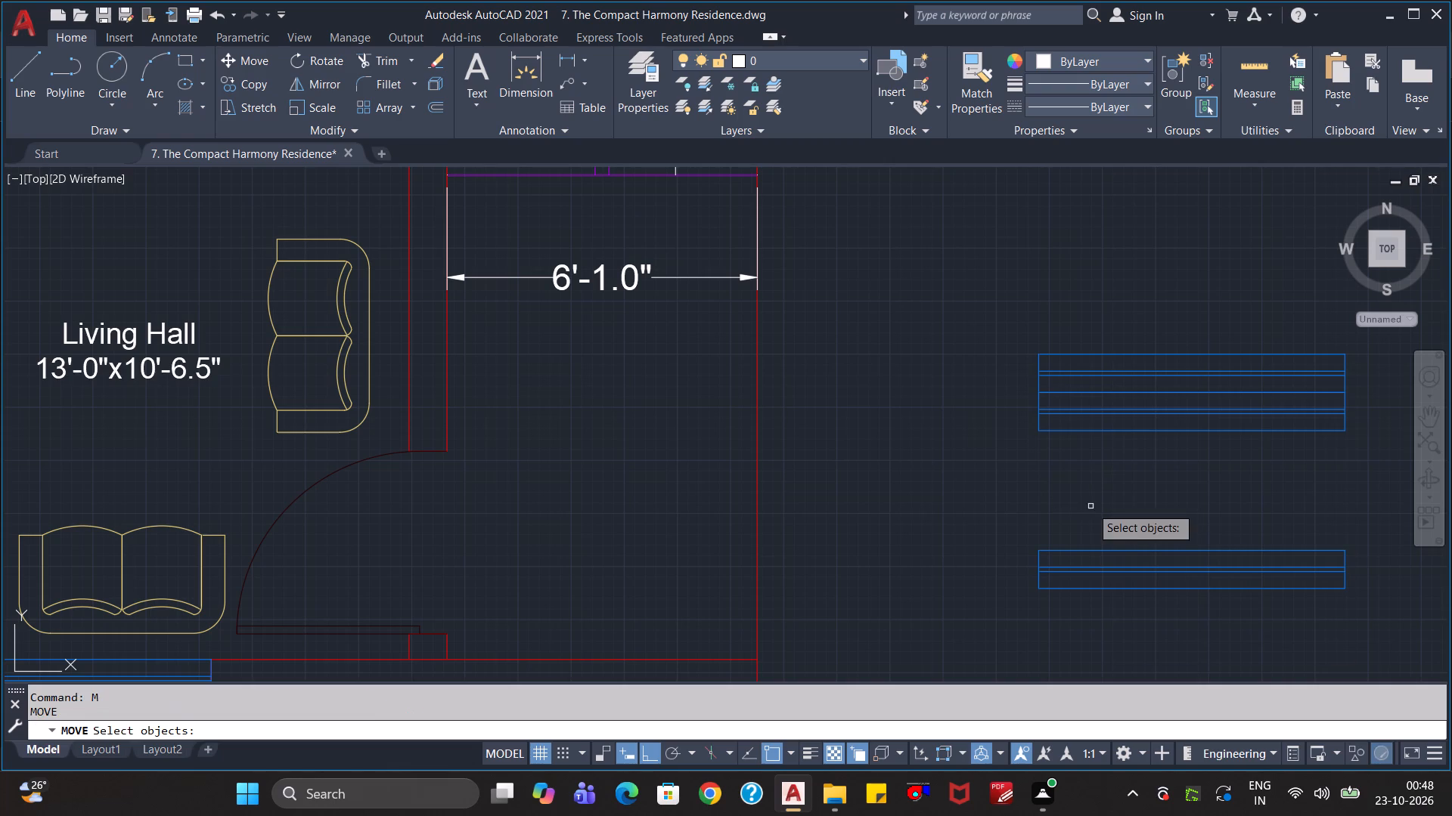
click(1039, 561)
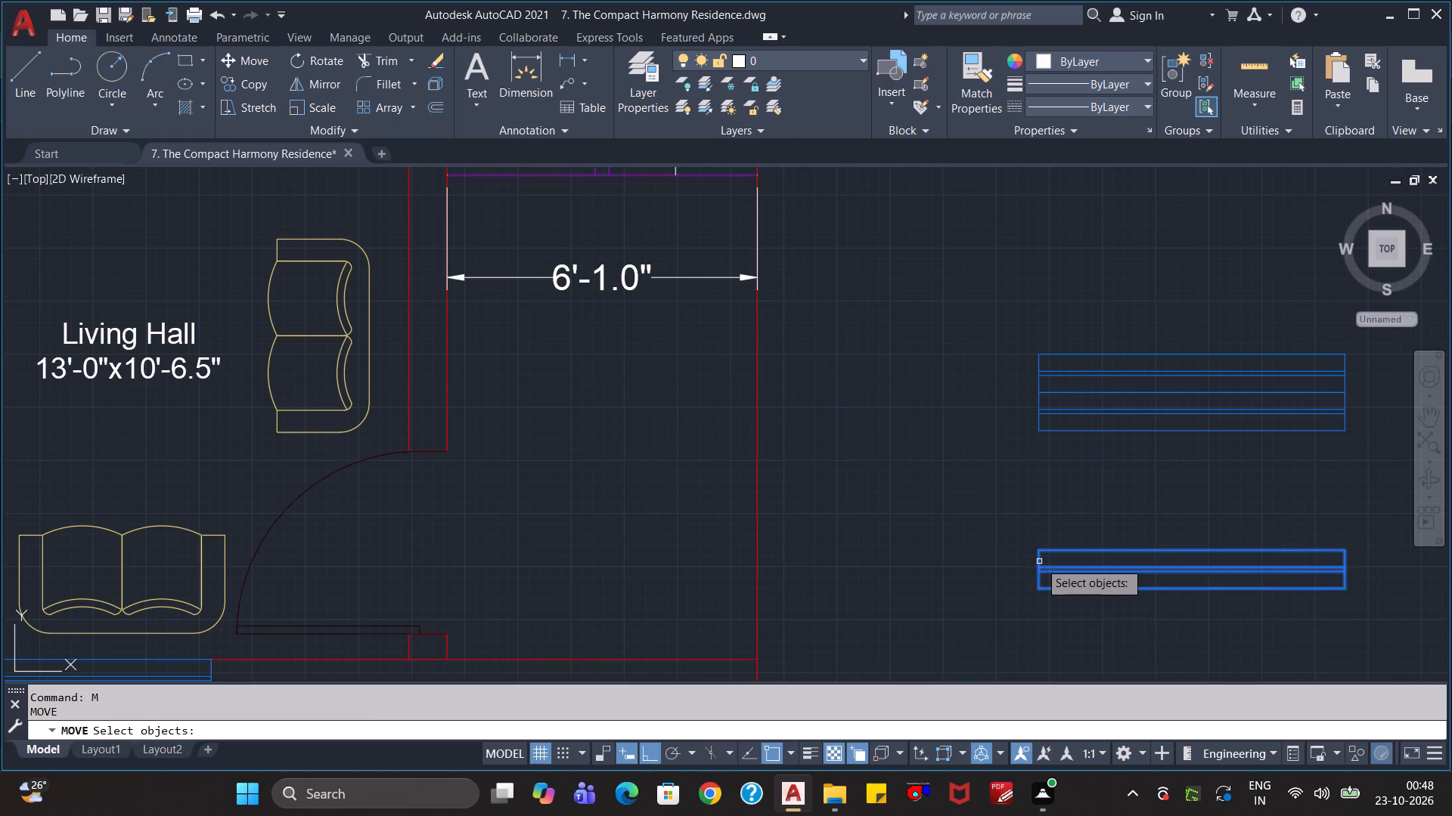
key(Return)
click(1037, 554)
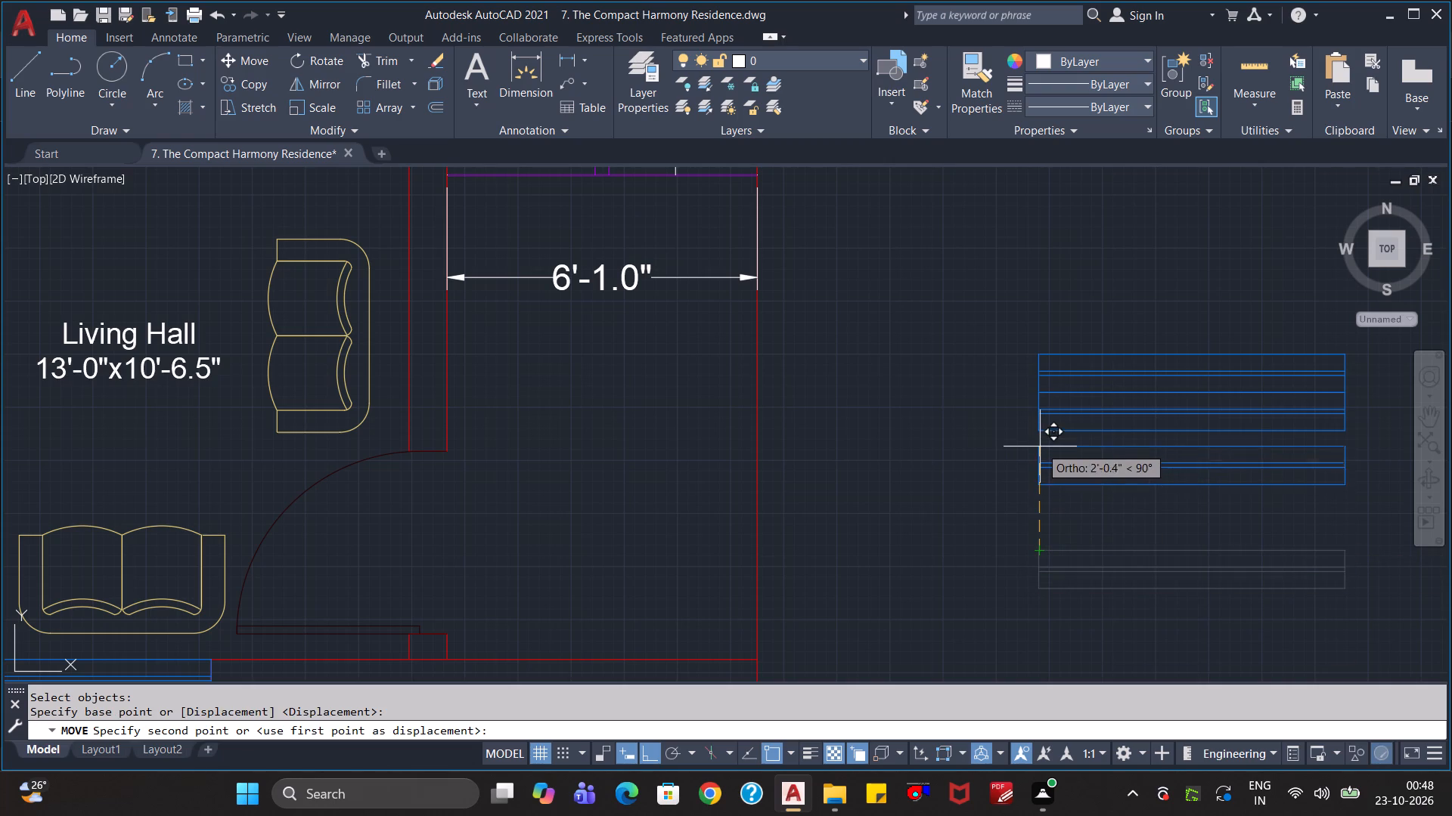
click(1040, 431)
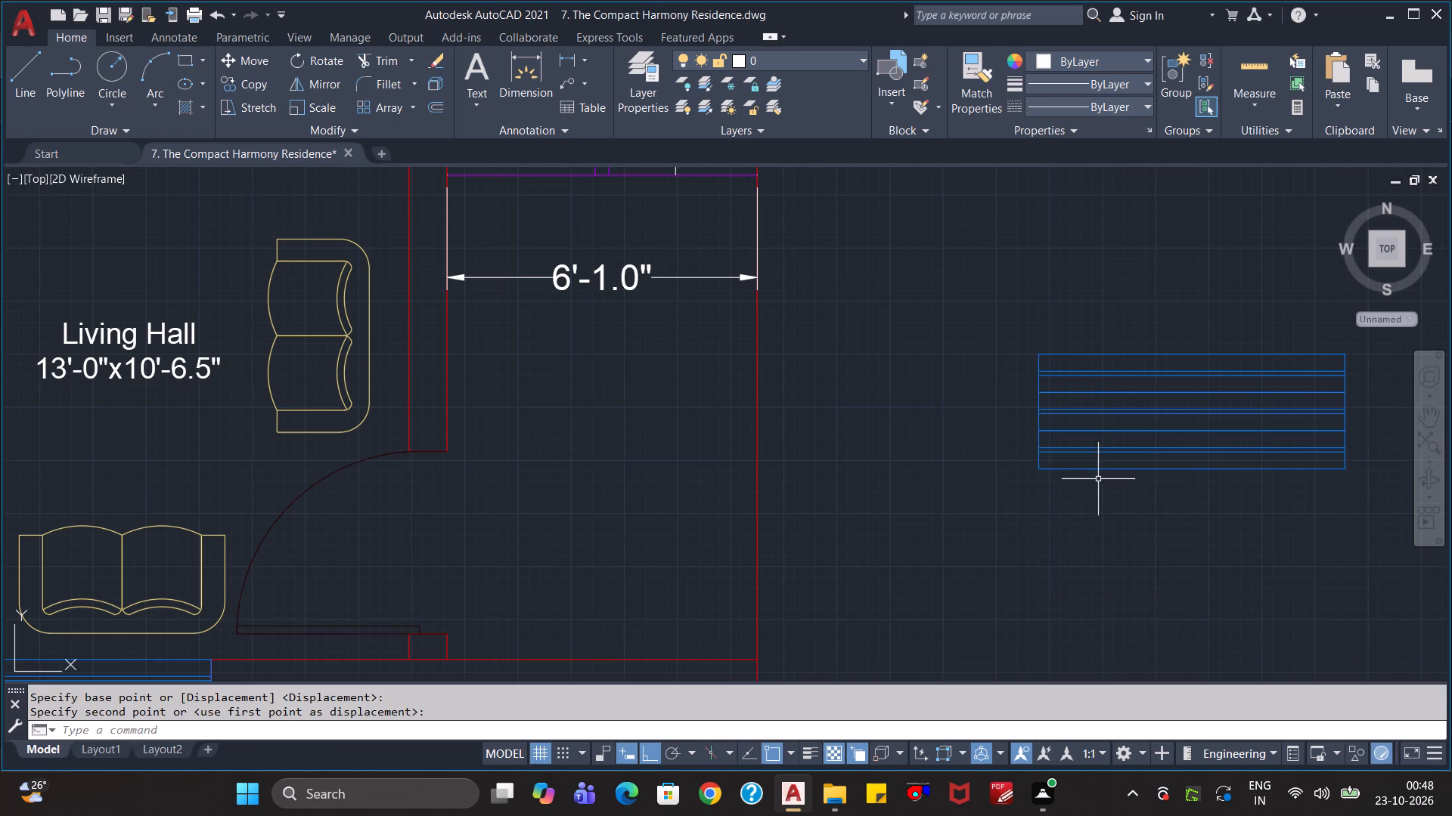
key(Escape)
key(Escape)
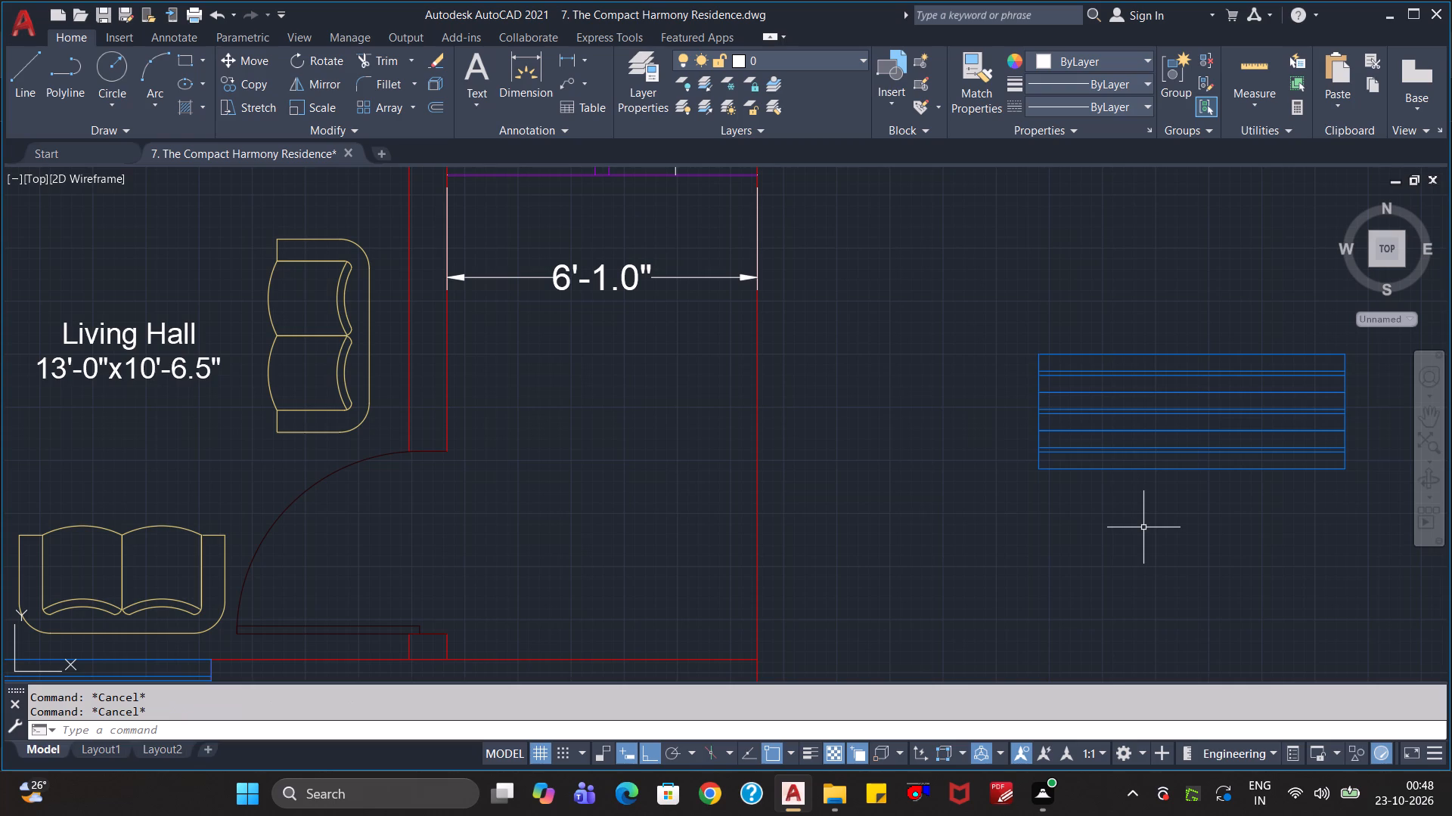
Explode the three stacked spare window blocks into separate lines.
click(1149, 534)
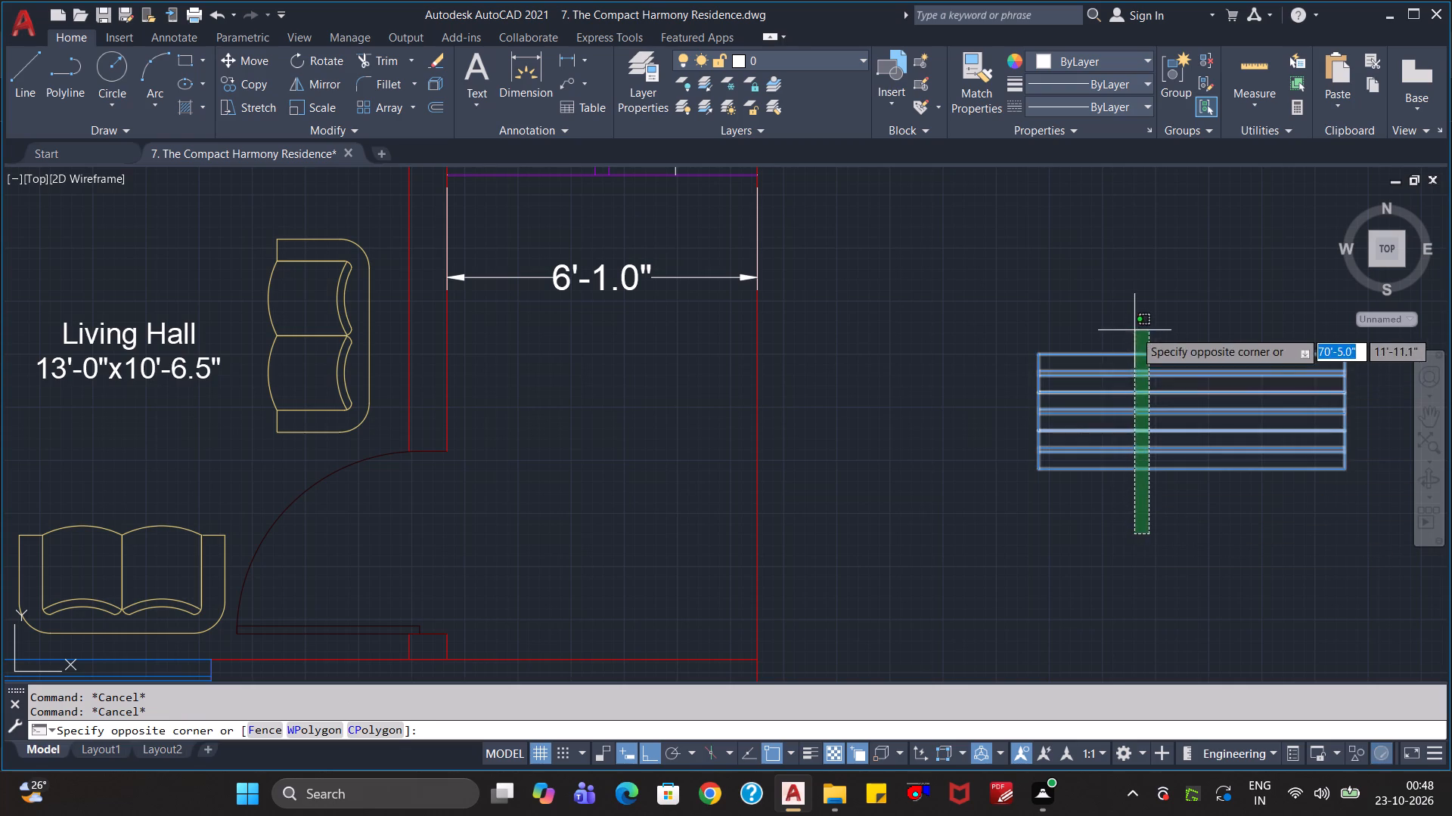
click(1134, 330)
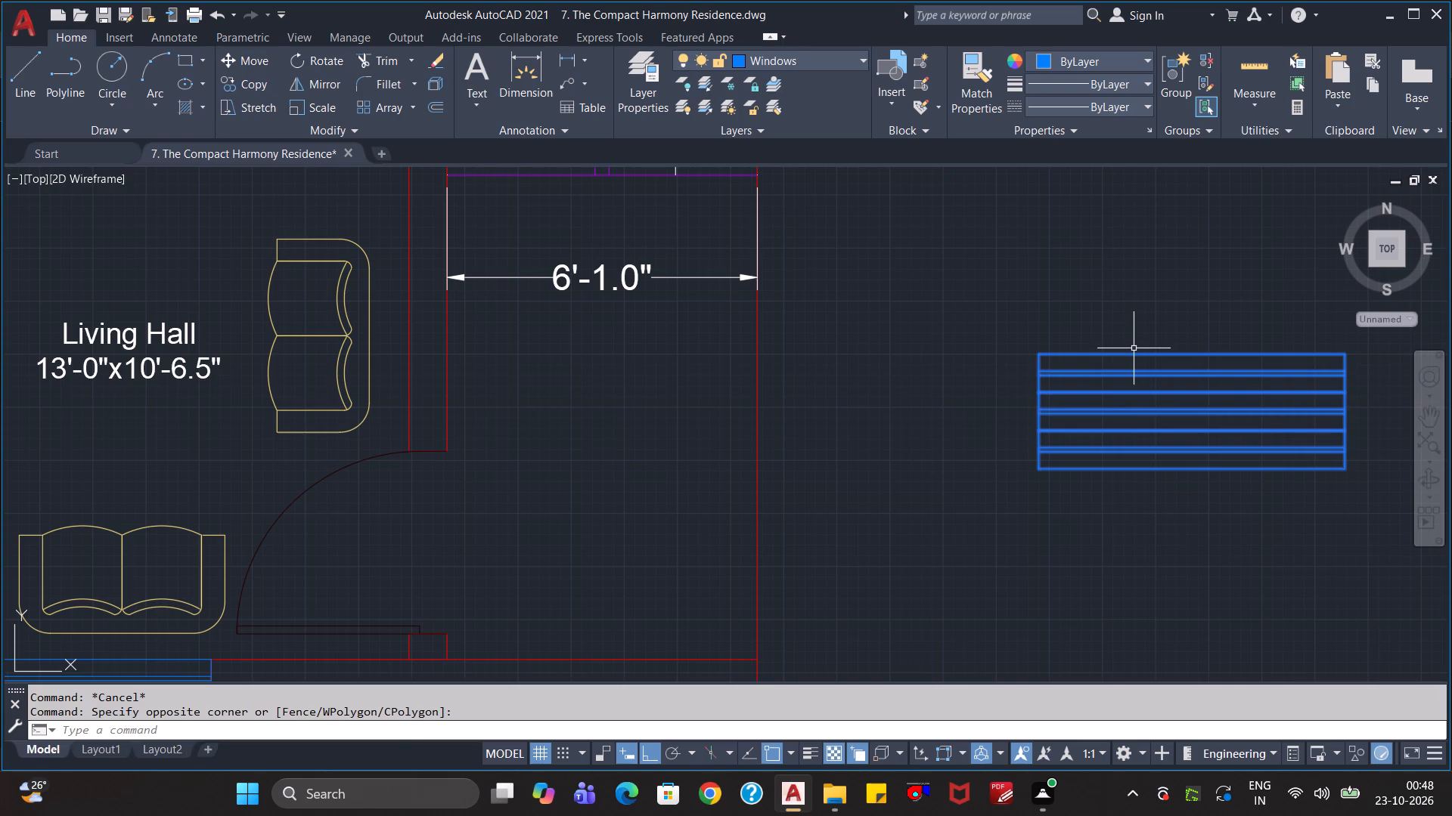
key(x)
key(Return)
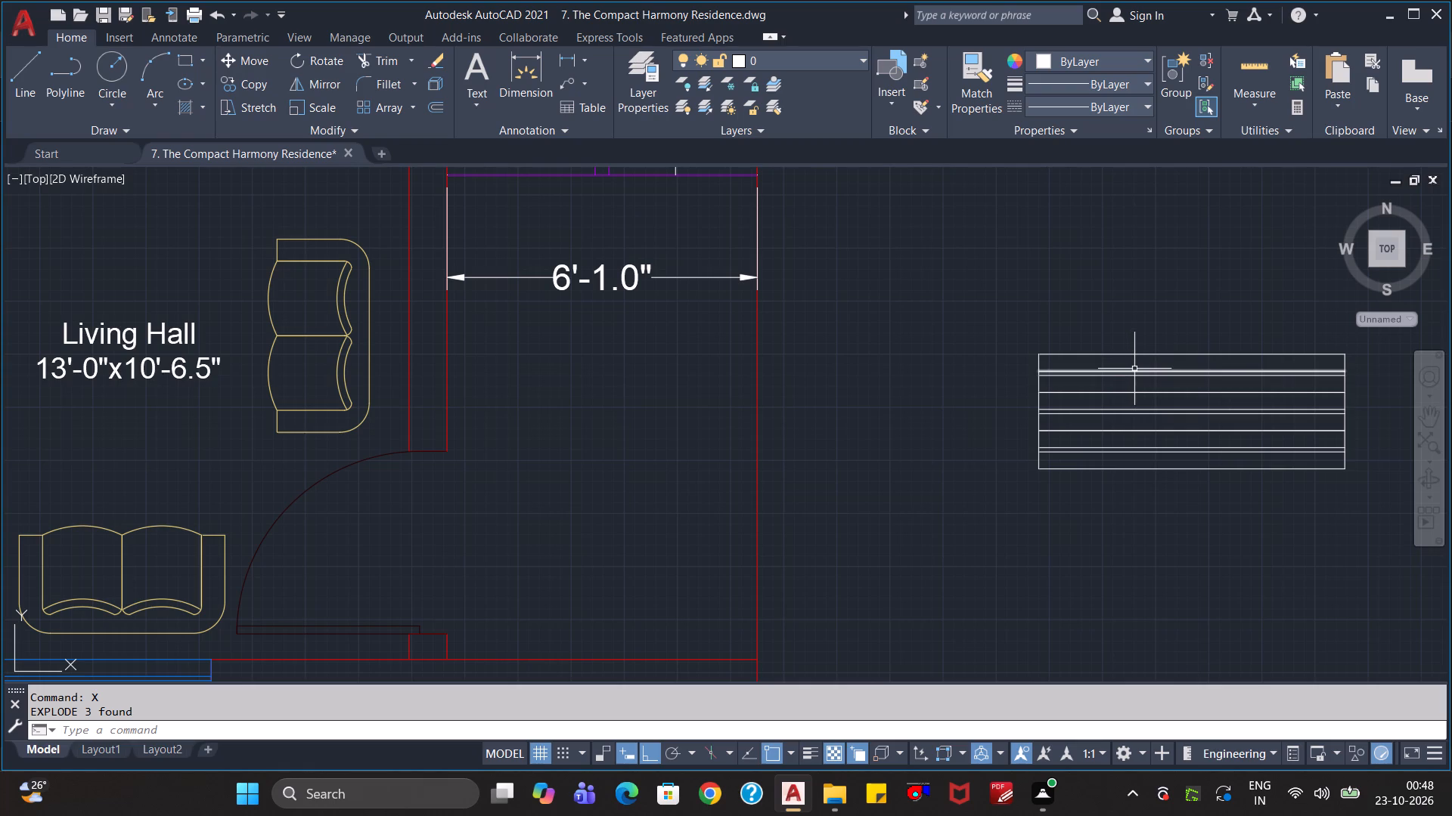
Erase the pairs of inner pane lines from all three exploded windows, keeping only their rectangular outlines.
click(1139, 364)
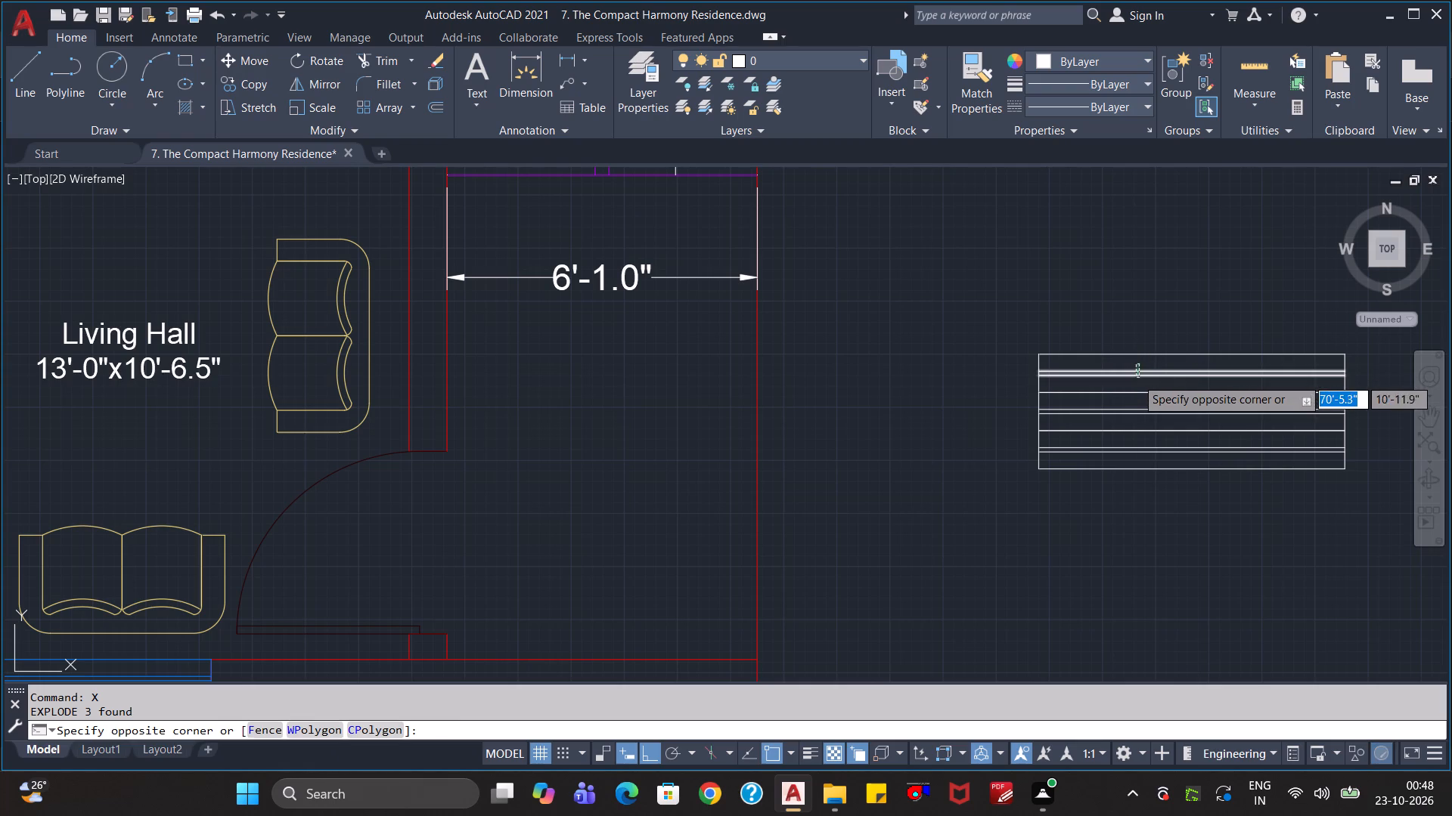
click(1136, 378)
key(Delete)
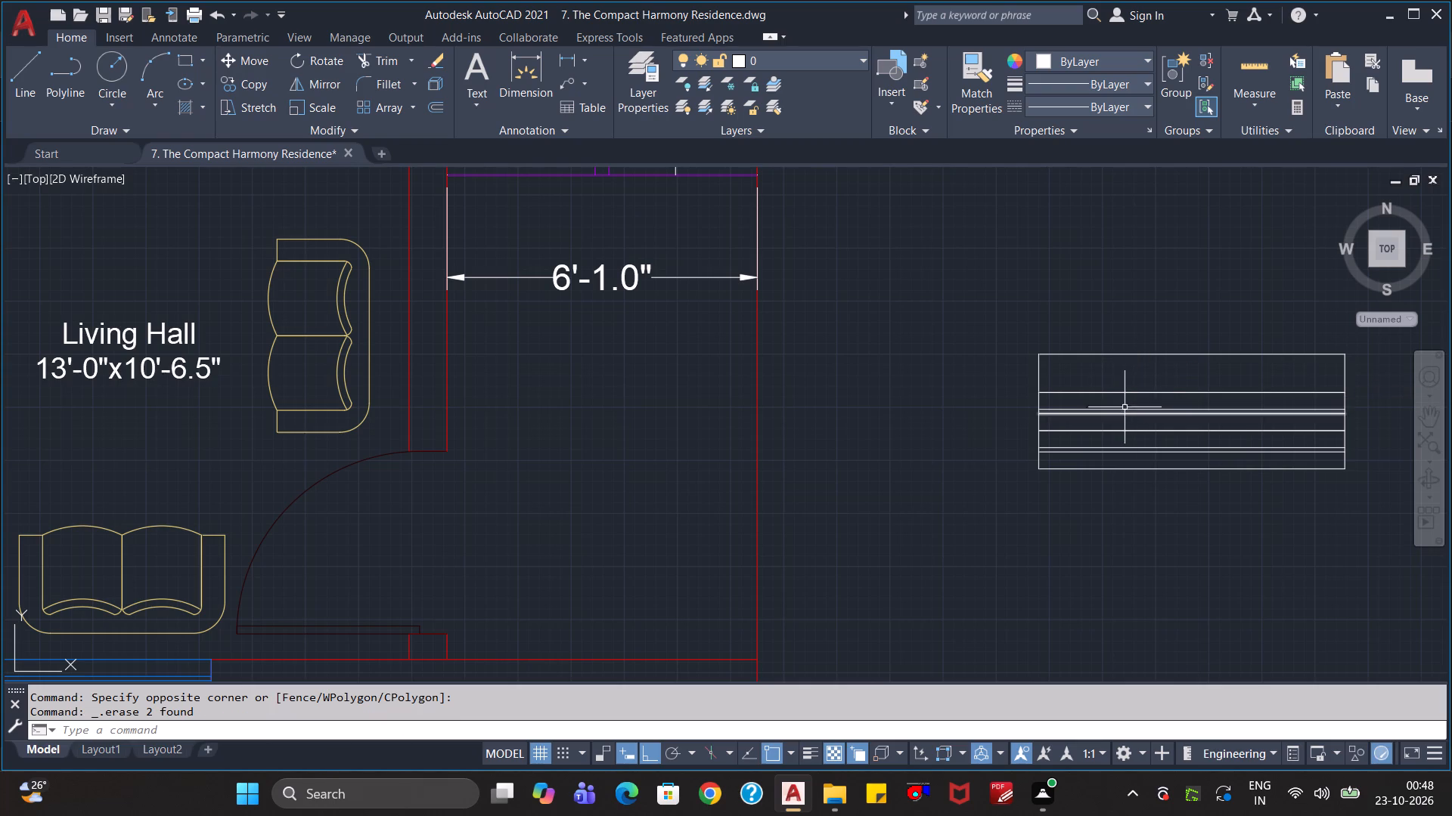
click(1128, 400)
click(1115, 418)
key(Delete)
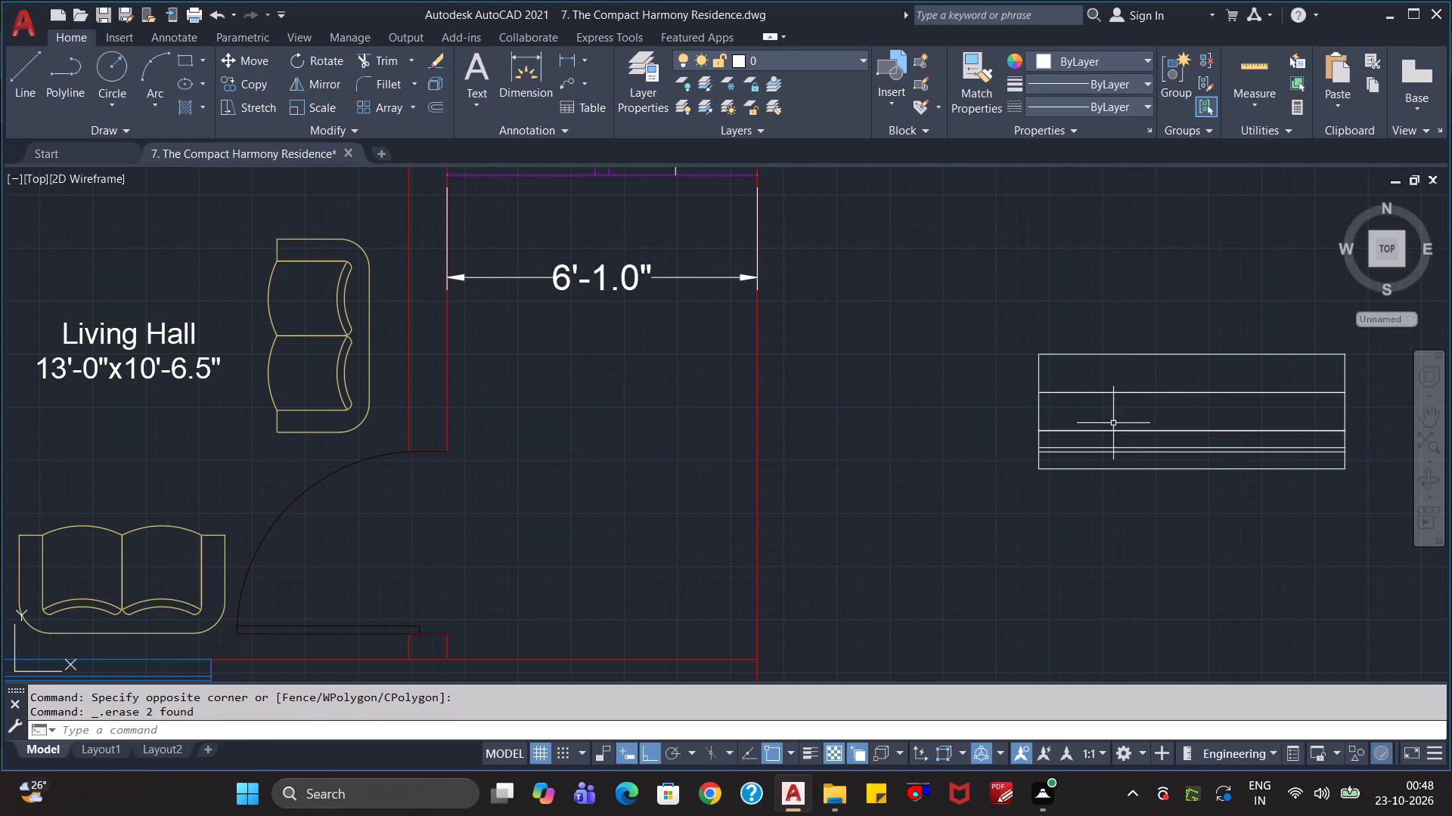
click(1103, 445)
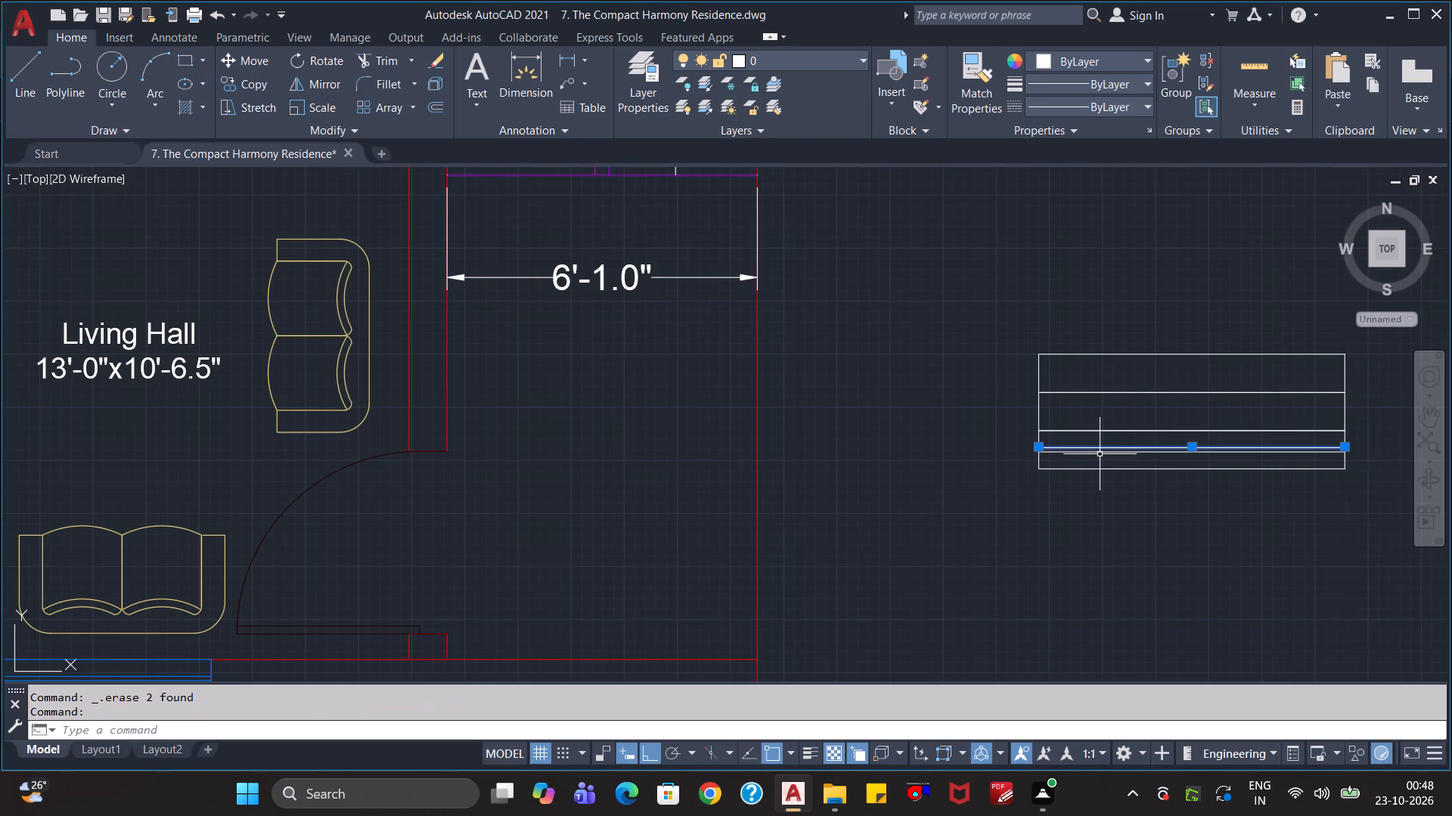
click(1100, 454)
key(Delete)
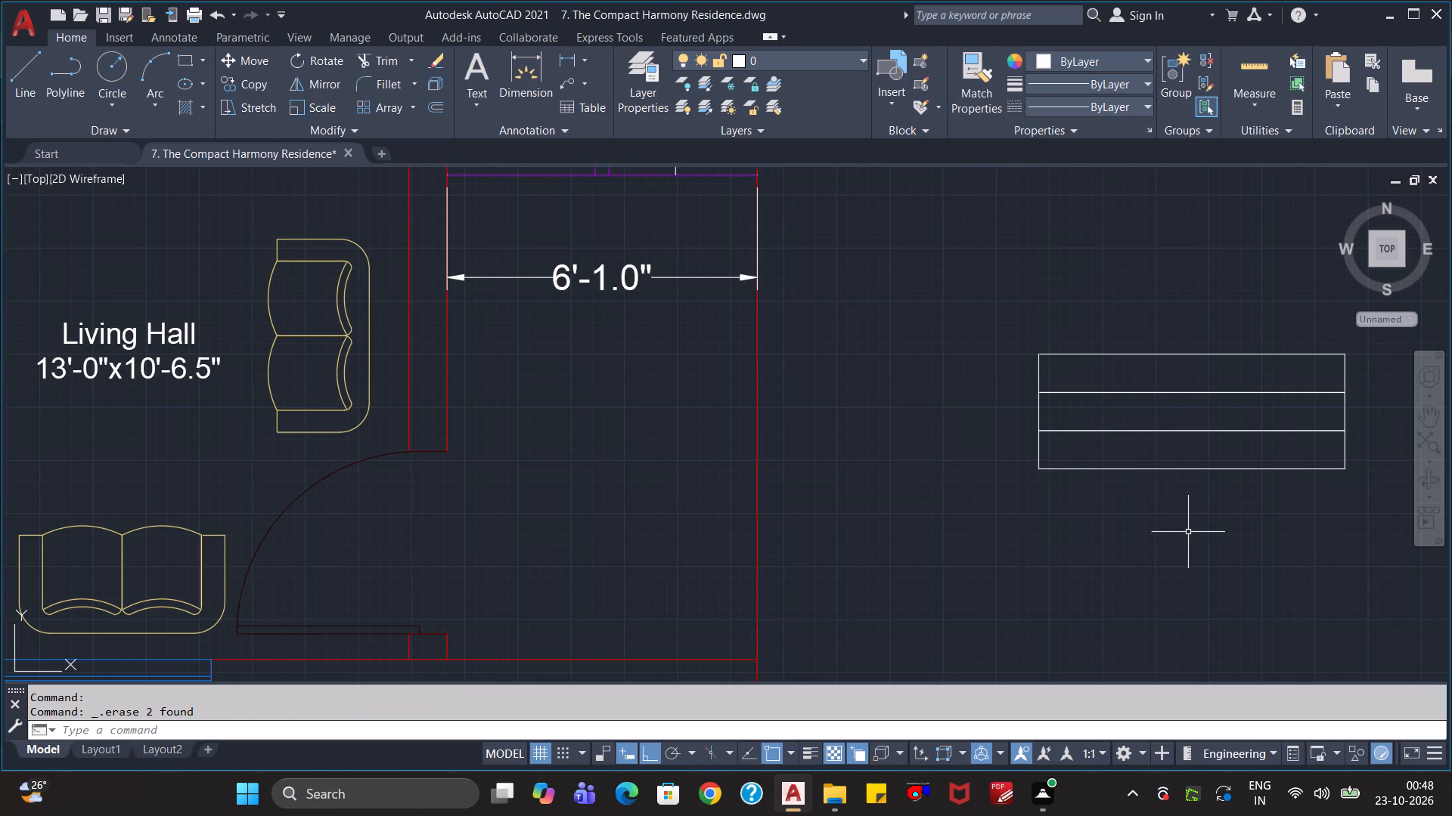
key(Escape)
key(Escape)
key(Escape)
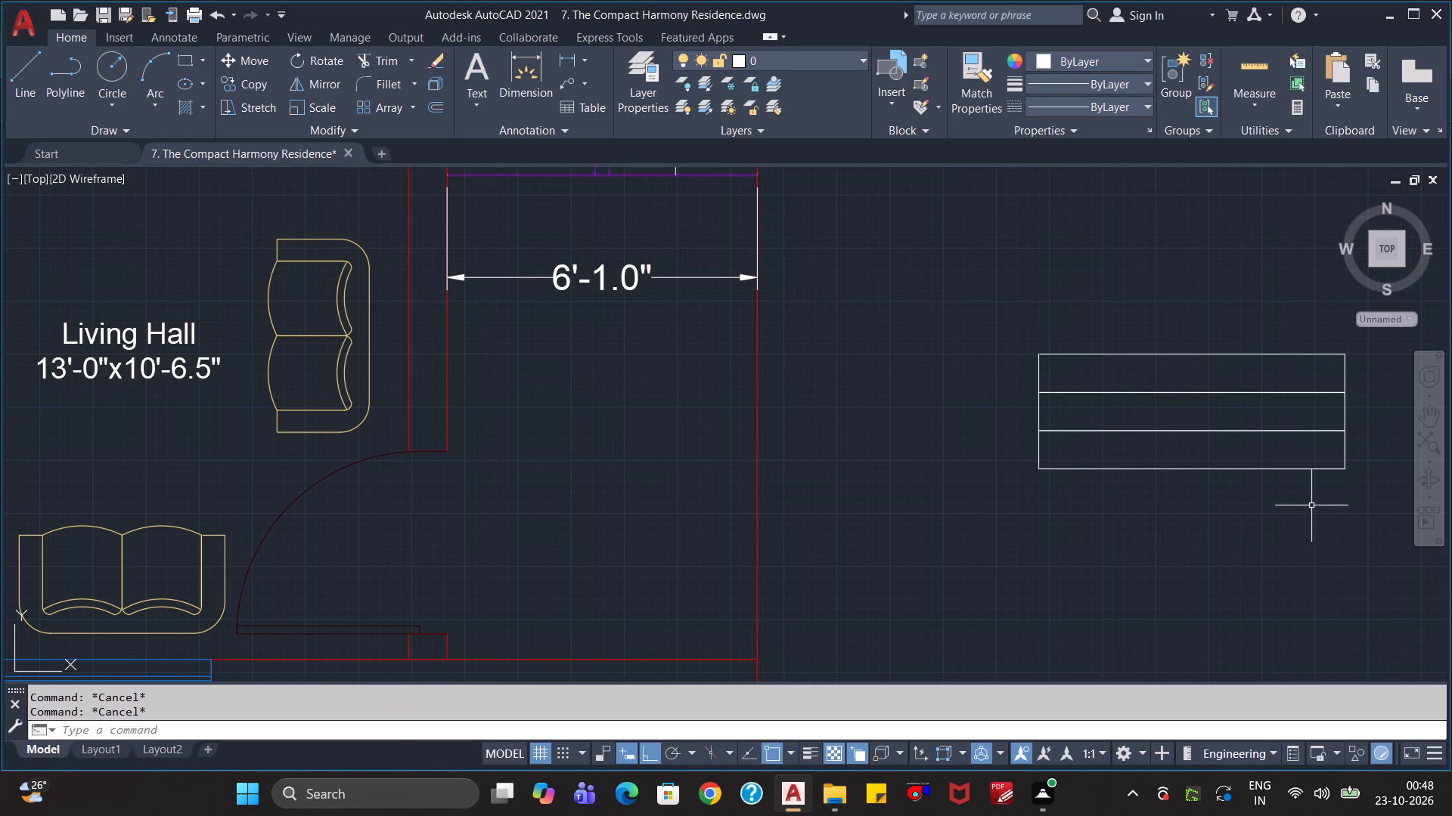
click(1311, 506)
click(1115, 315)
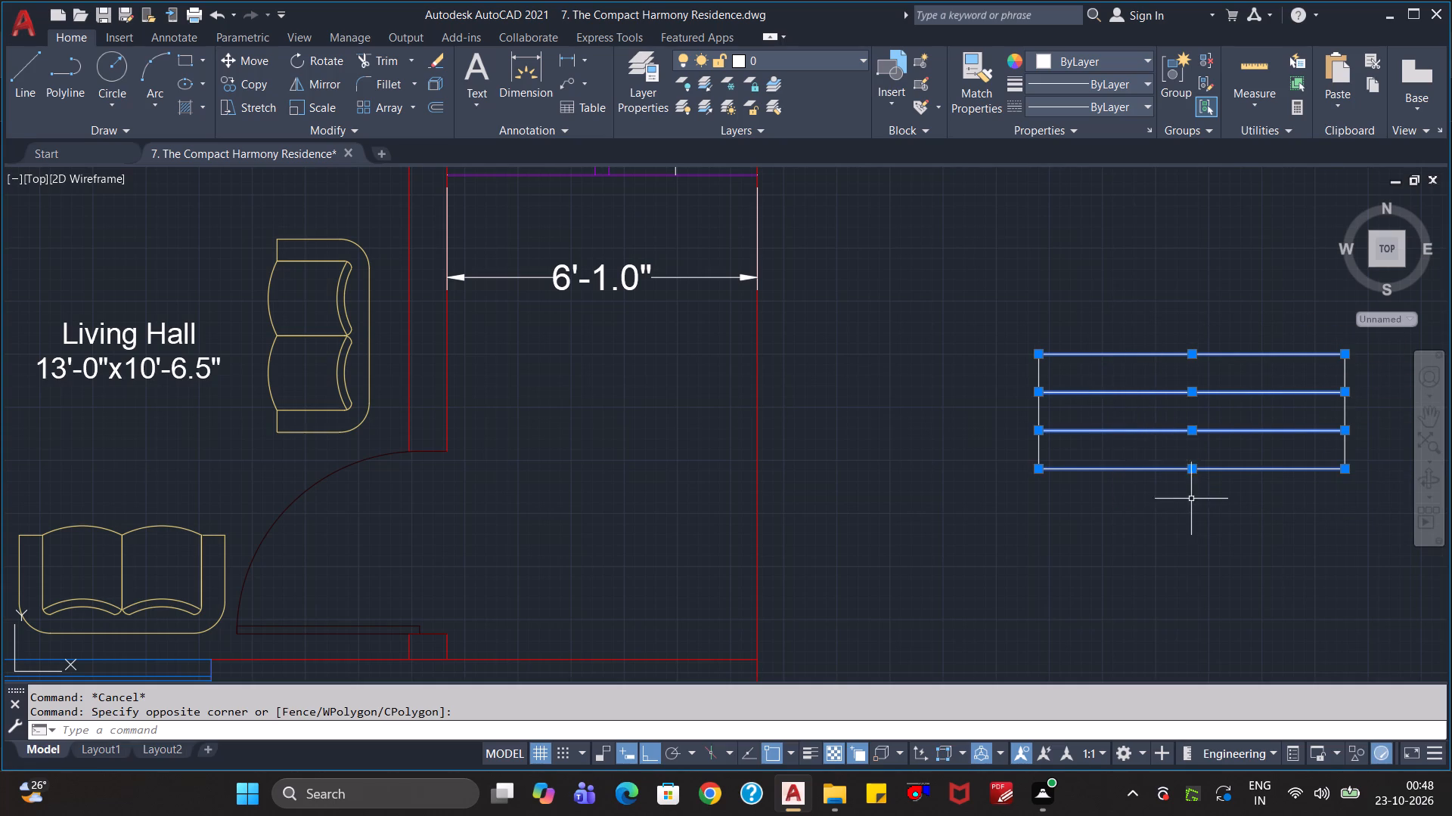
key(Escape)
Join all the lines of the three stacked window outlines with the Join command.
click(1375, 526)
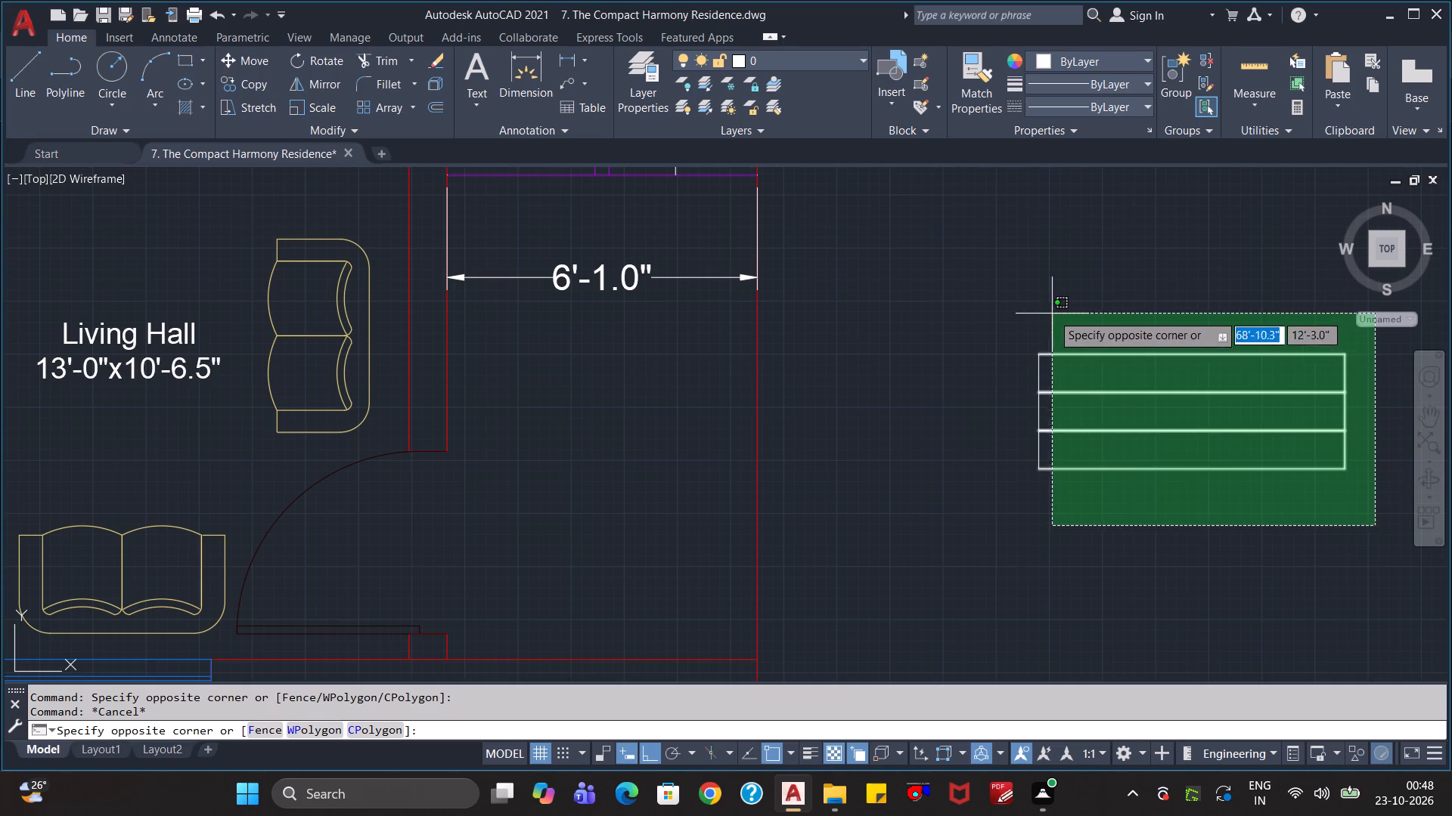
click(994, 328)
text(join)
key(Return)
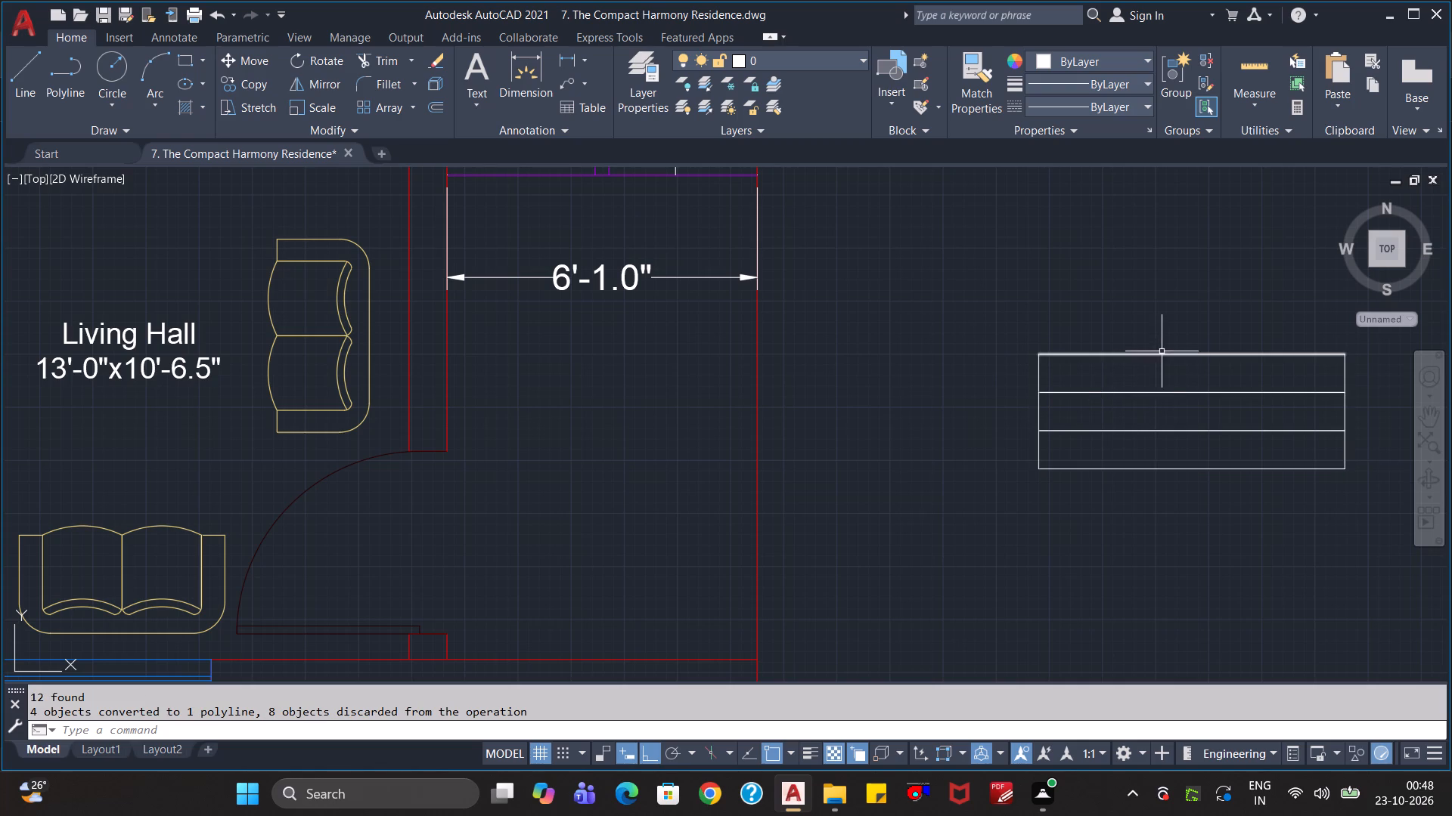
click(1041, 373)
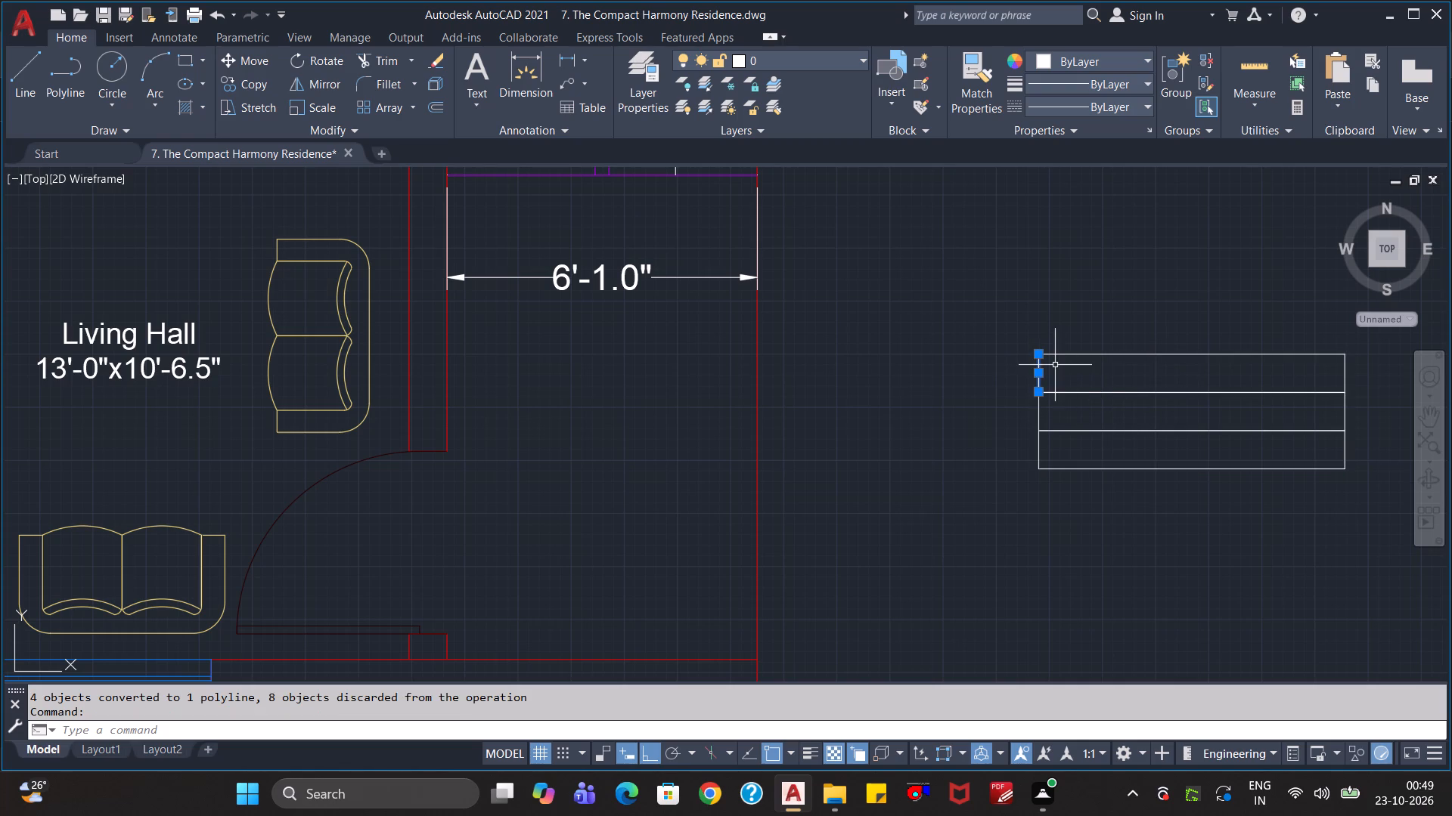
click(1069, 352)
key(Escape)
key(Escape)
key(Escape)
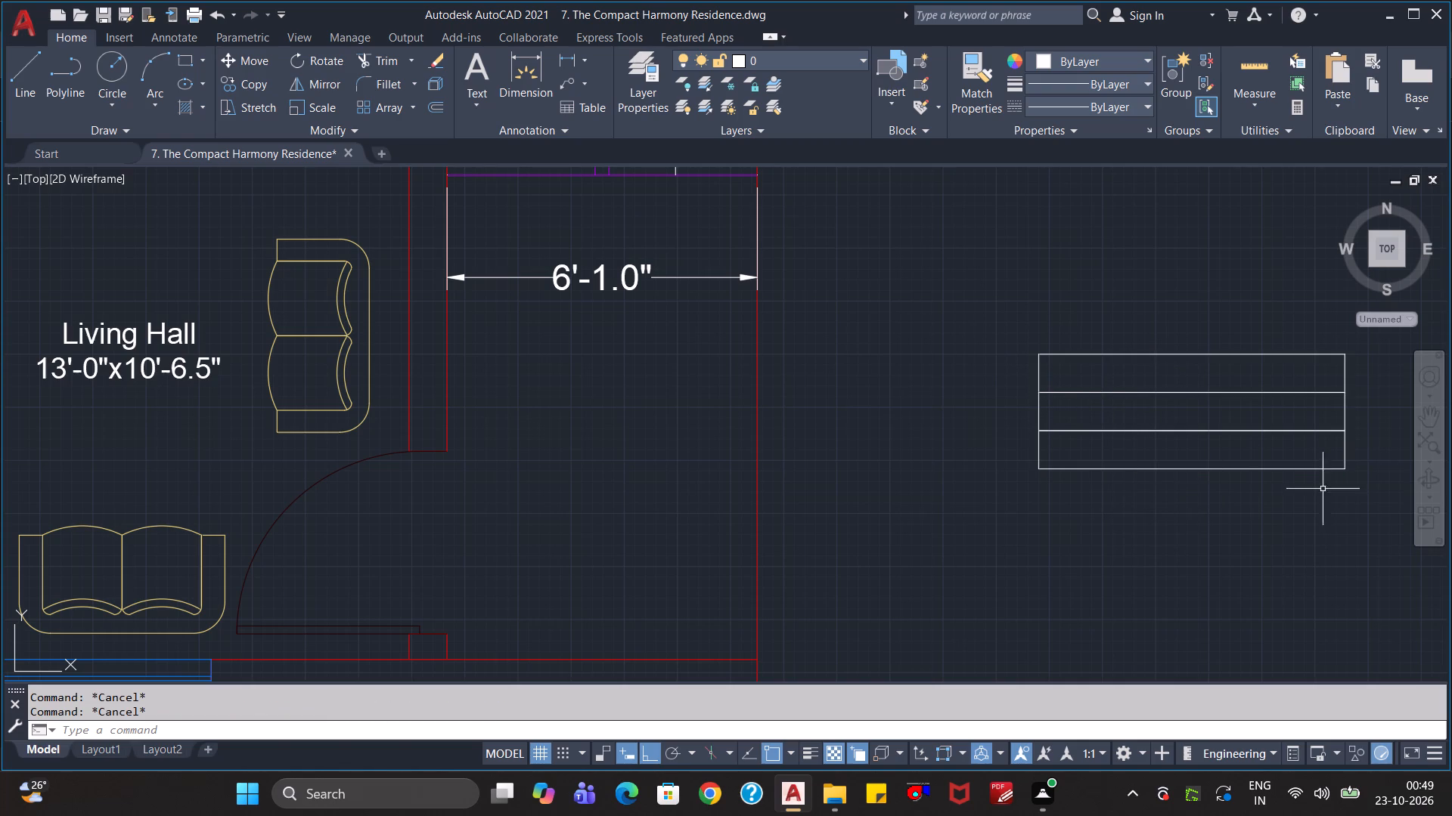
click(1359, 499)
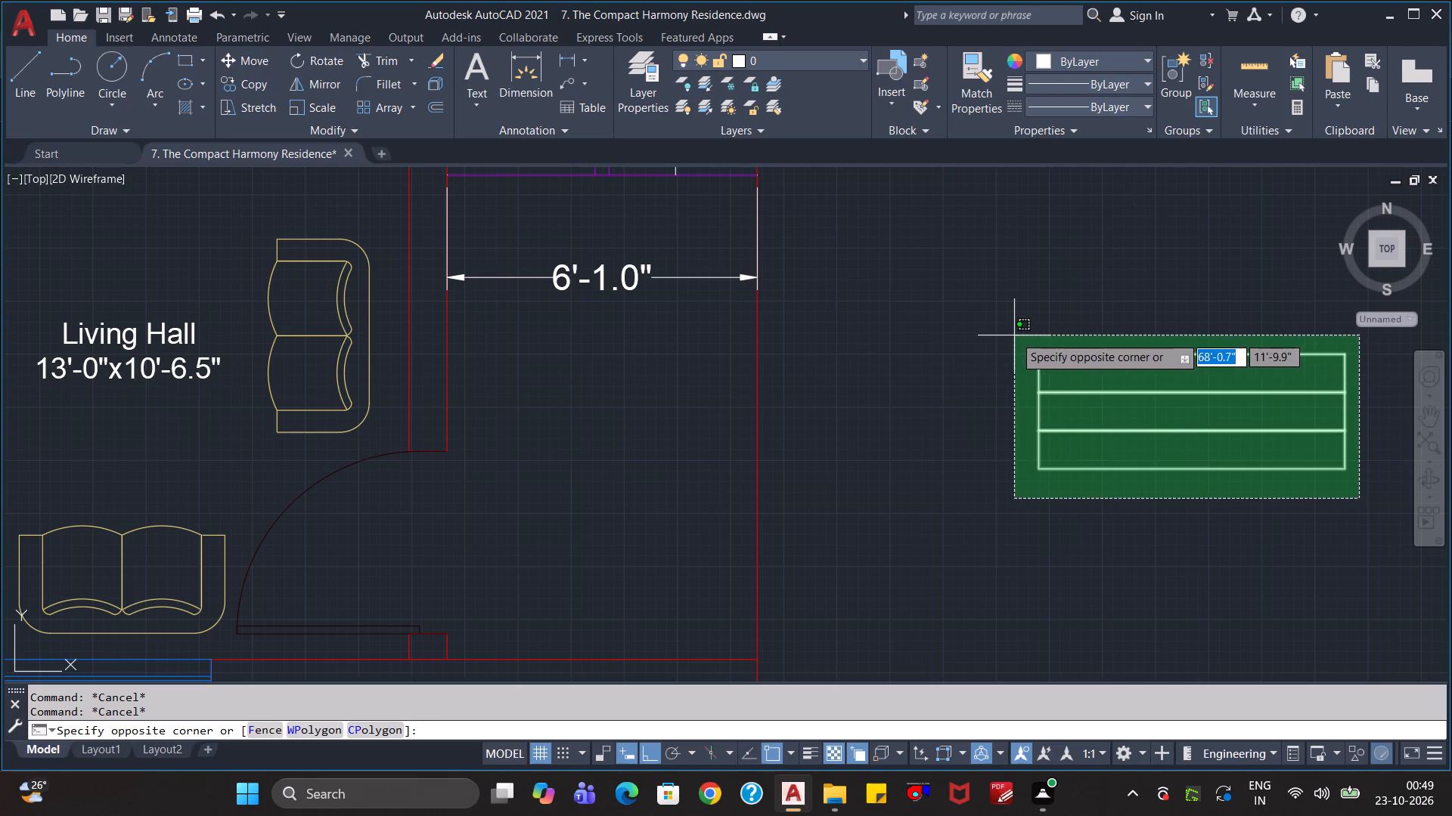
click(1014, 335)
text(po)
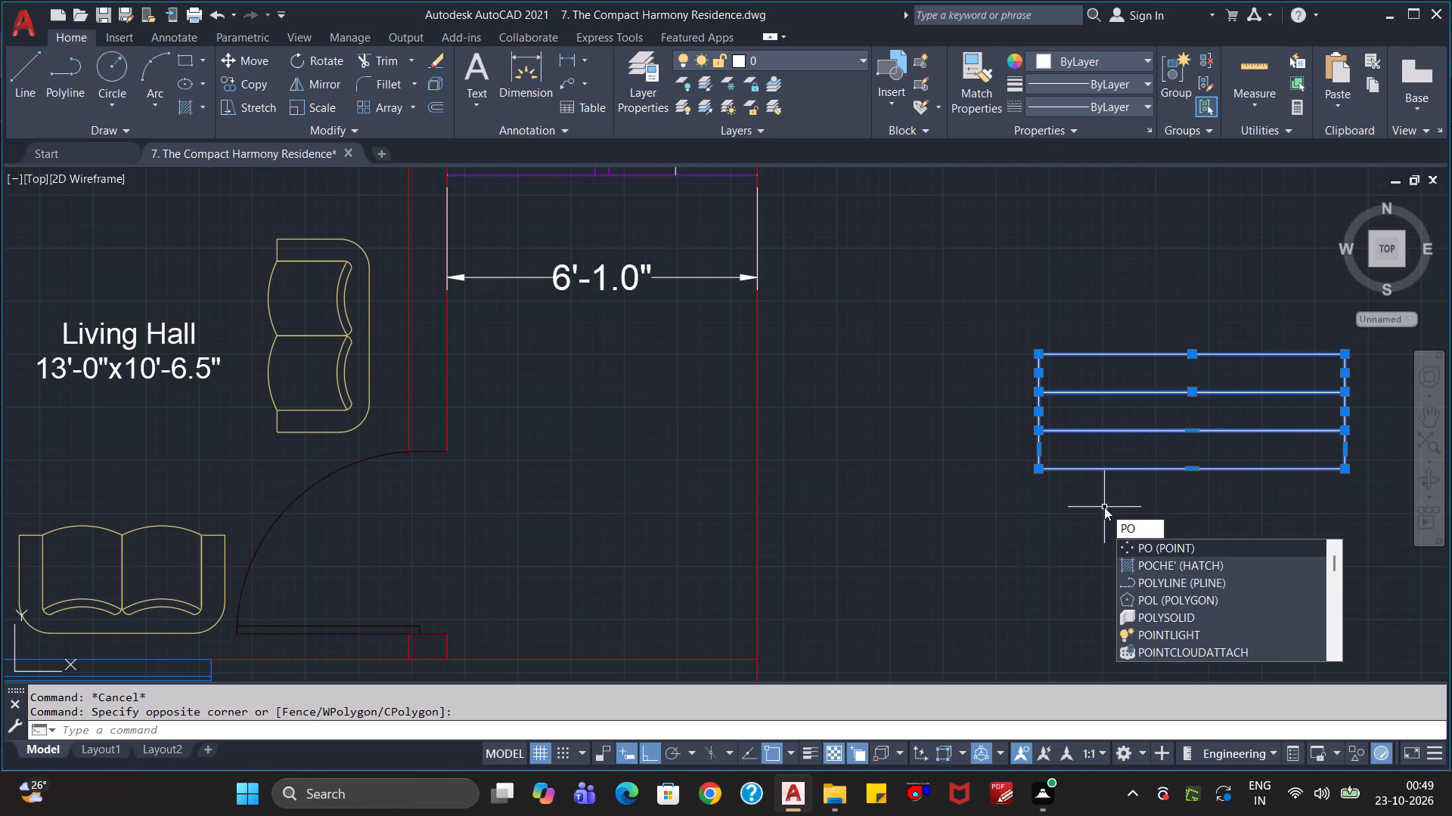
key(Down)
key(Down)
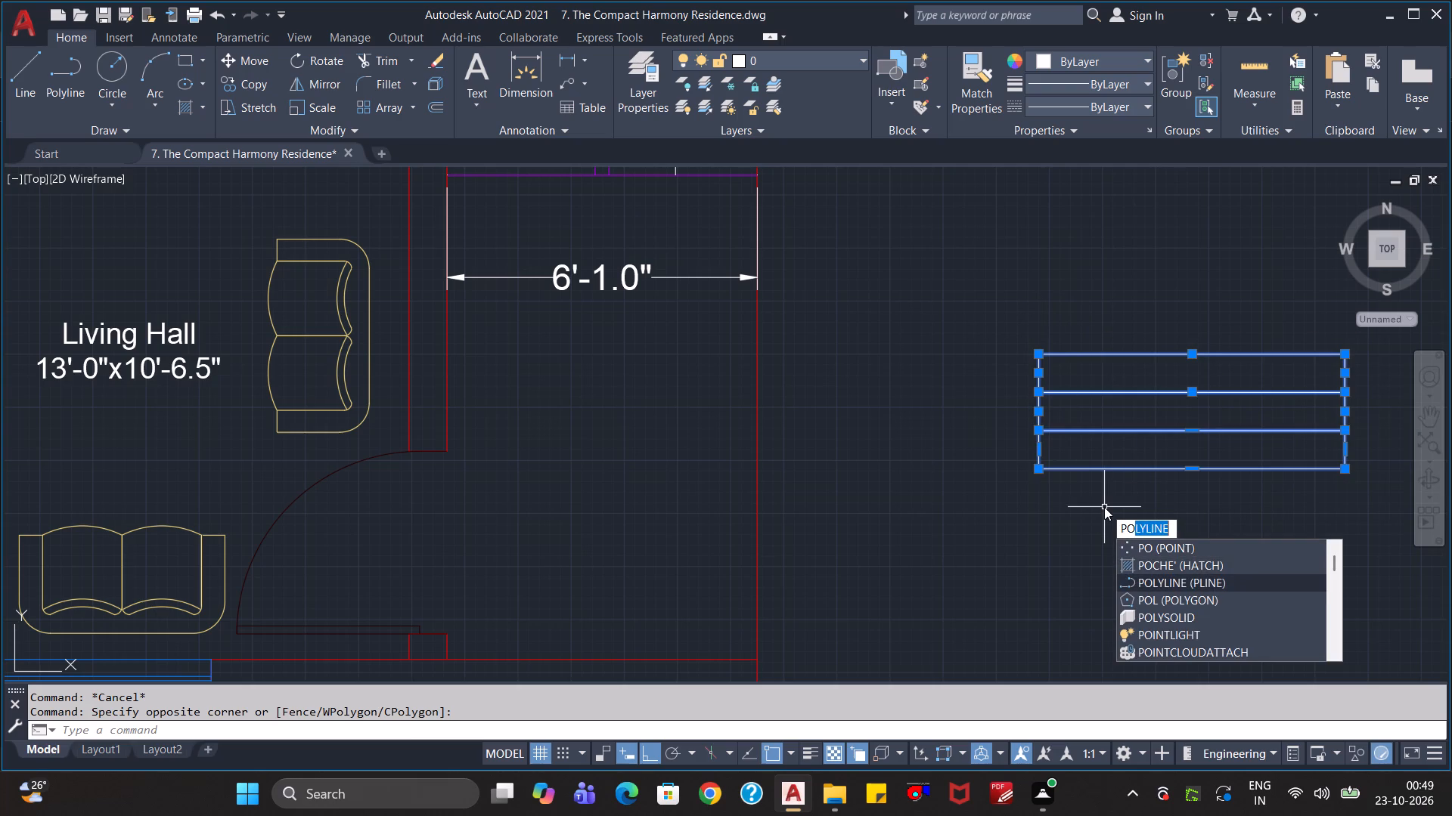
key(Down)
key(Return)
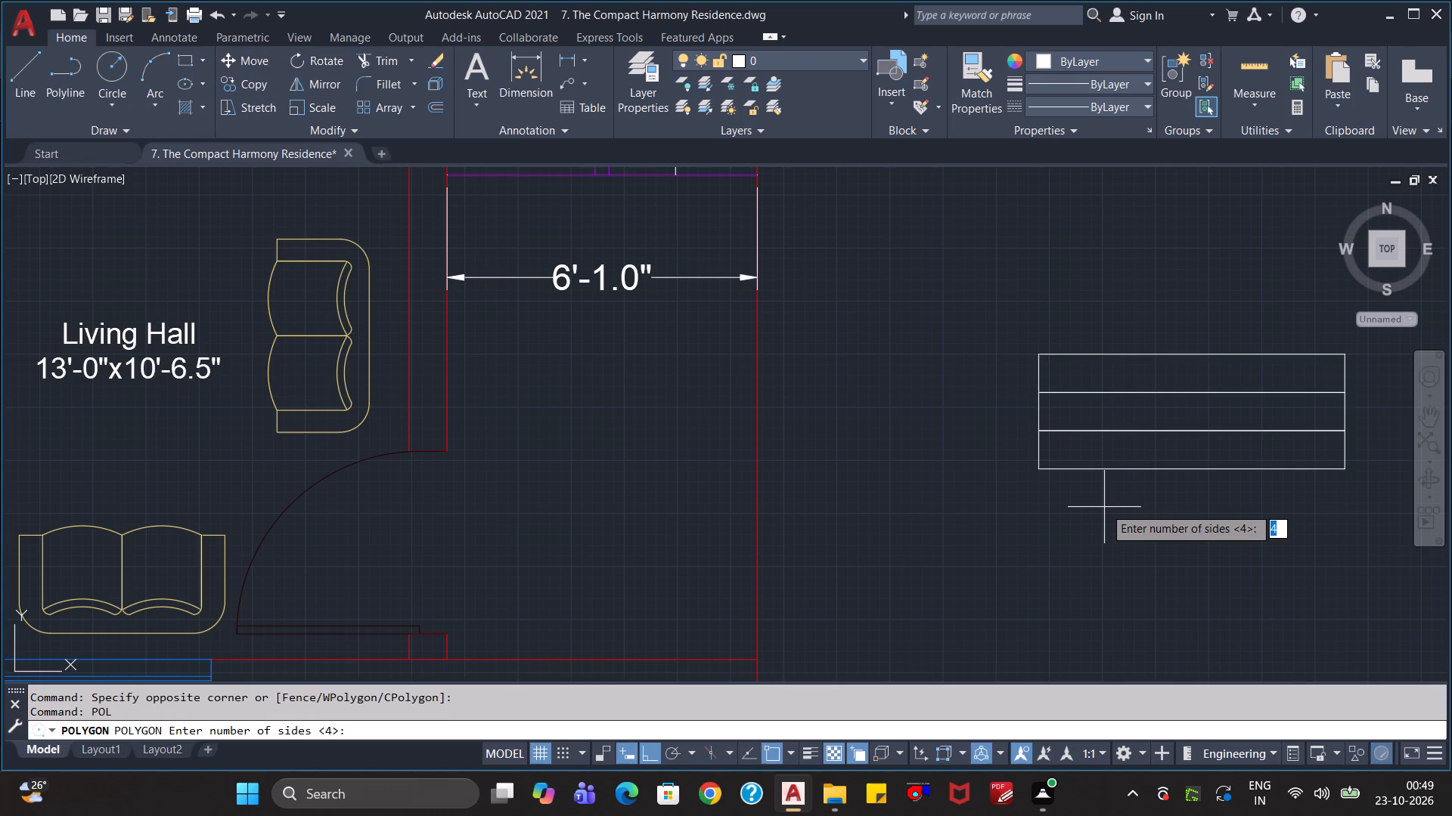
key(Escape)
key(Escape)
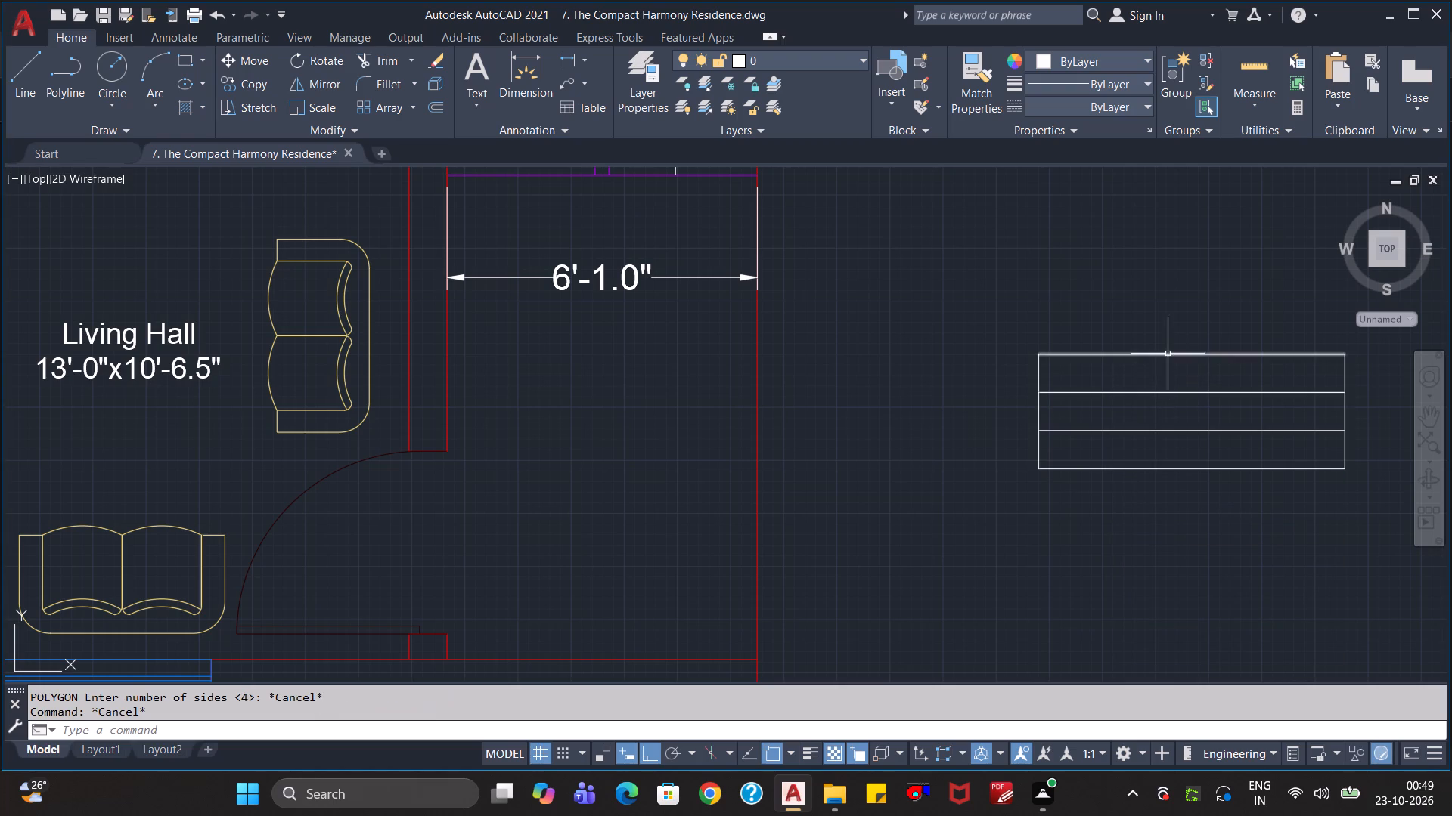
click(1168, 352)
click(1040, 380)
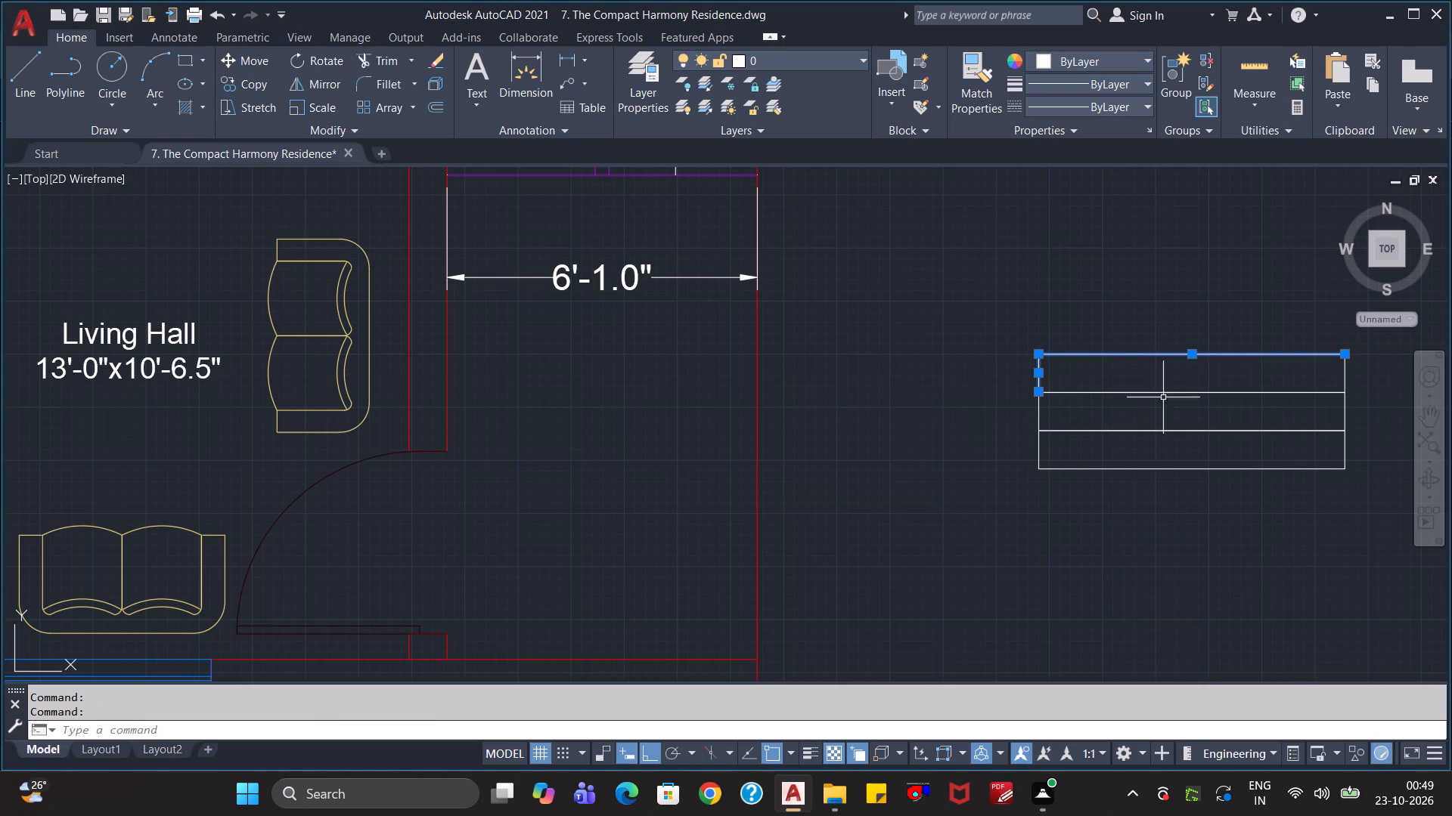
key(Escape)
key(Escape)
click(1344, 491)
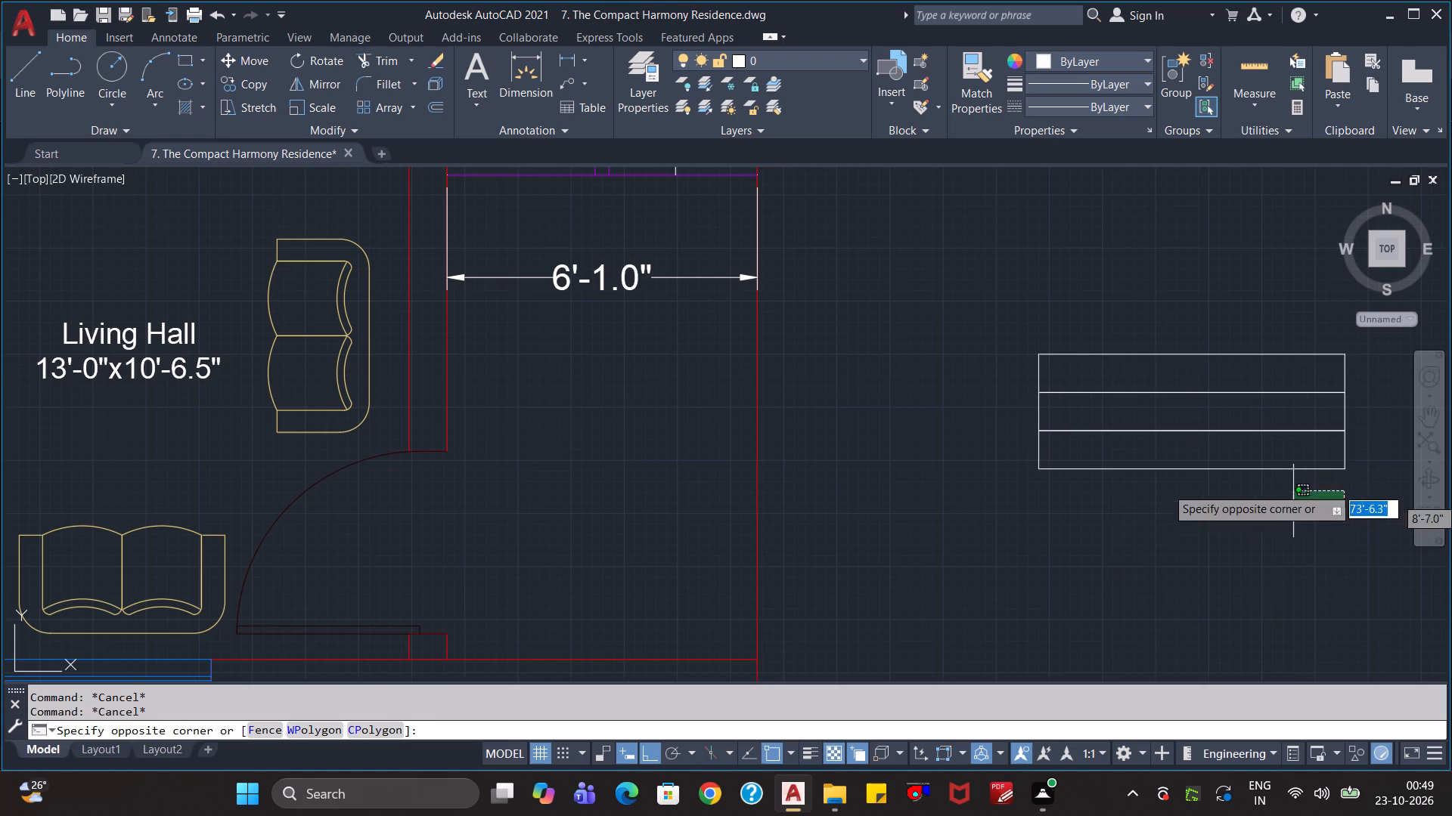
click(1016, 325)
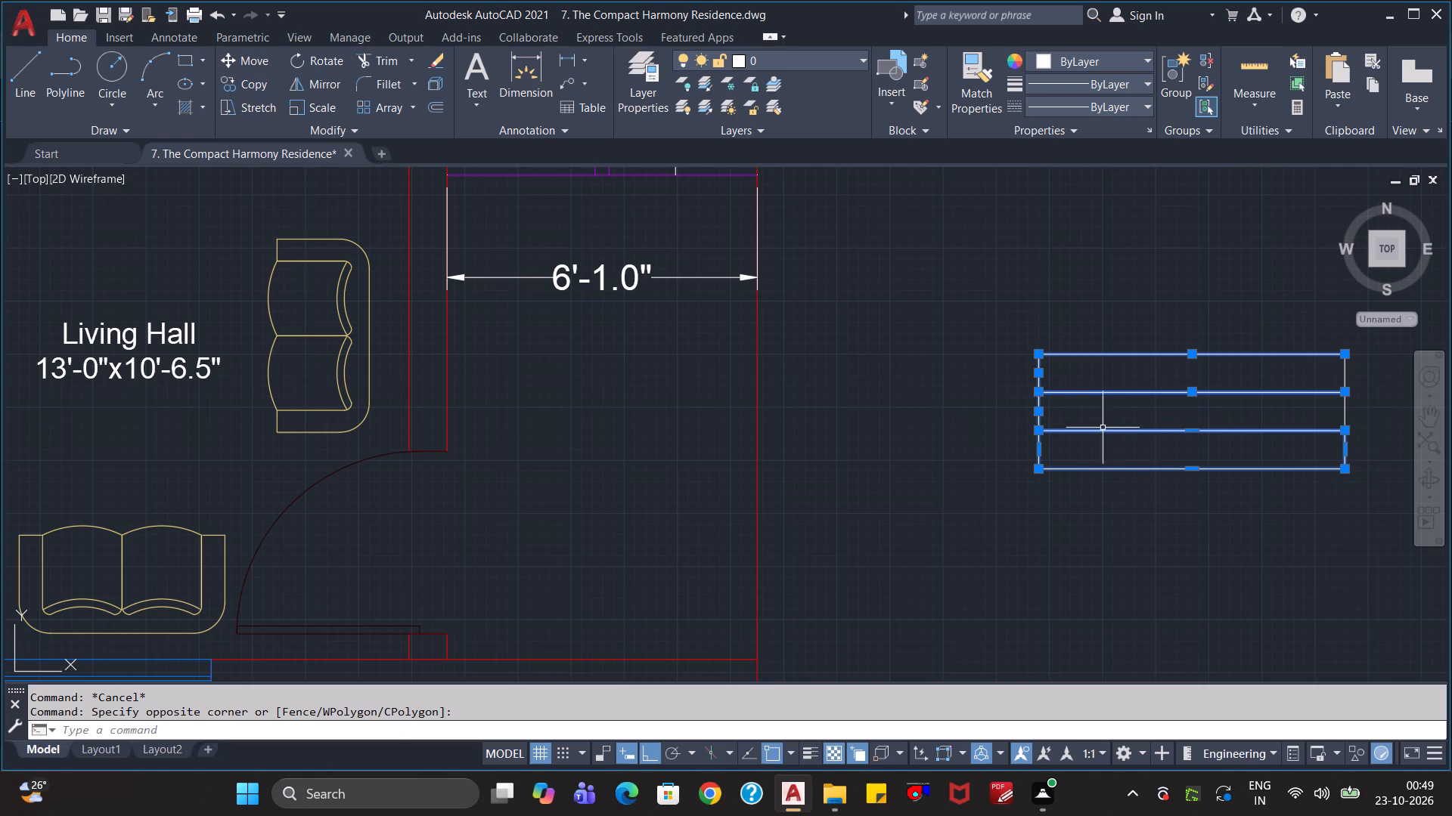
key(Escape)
Rotate the three stacked outlines to 270° about their upper-left corner so that they stand upright.
middle_drag(1348, 546, 1112, 559)
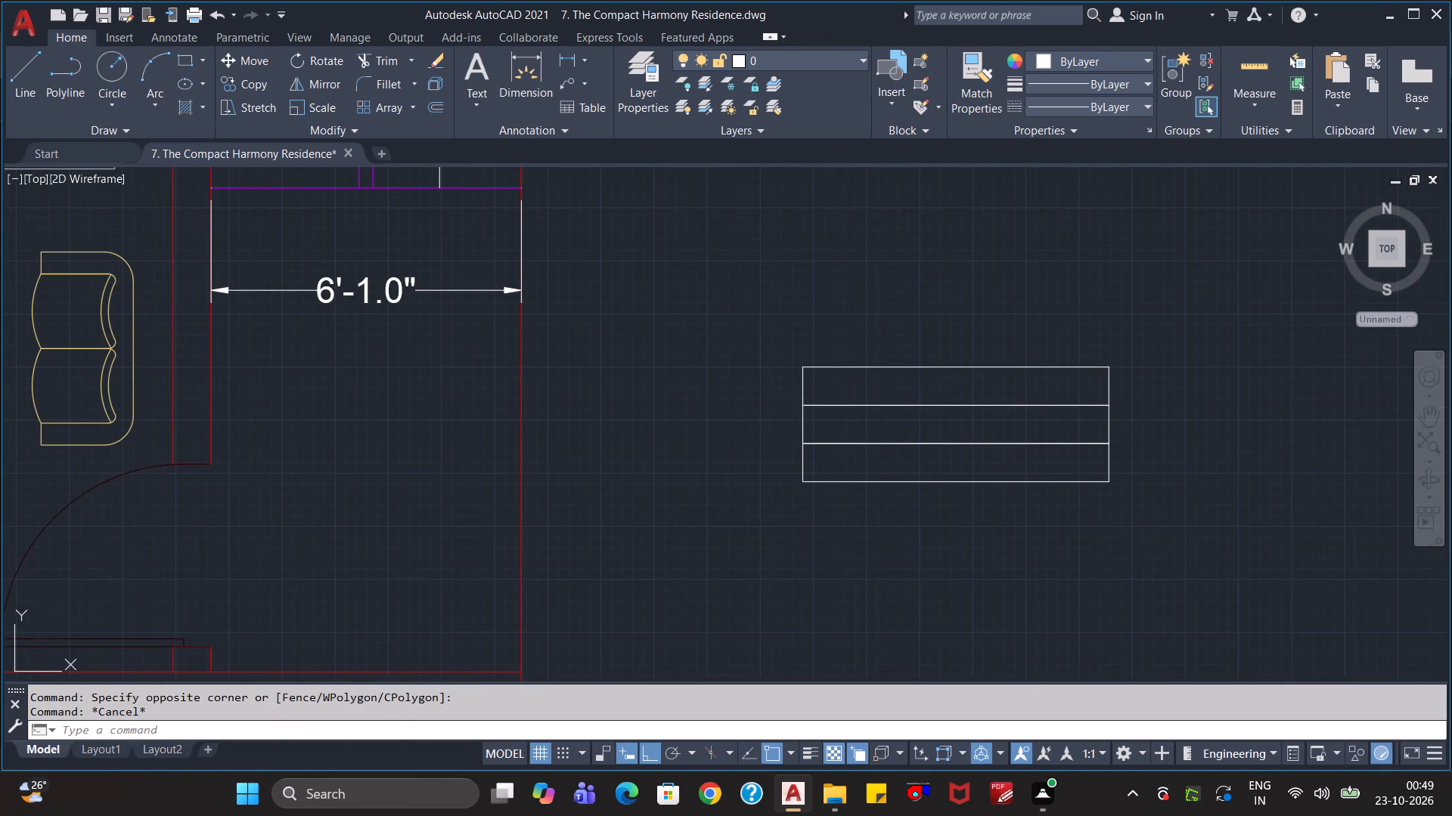
click(1174, 536)
click(746, 269)
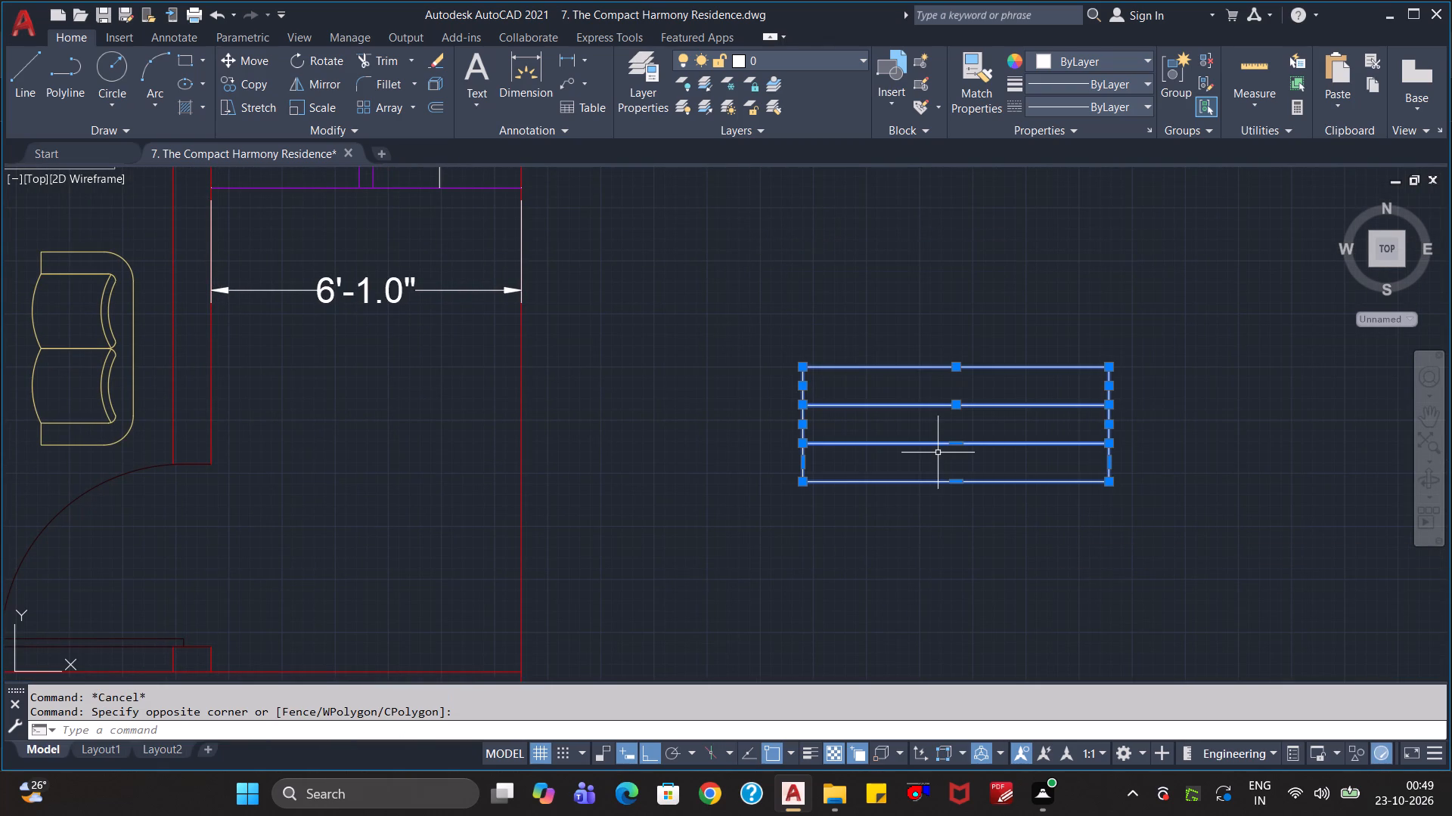
key(m)
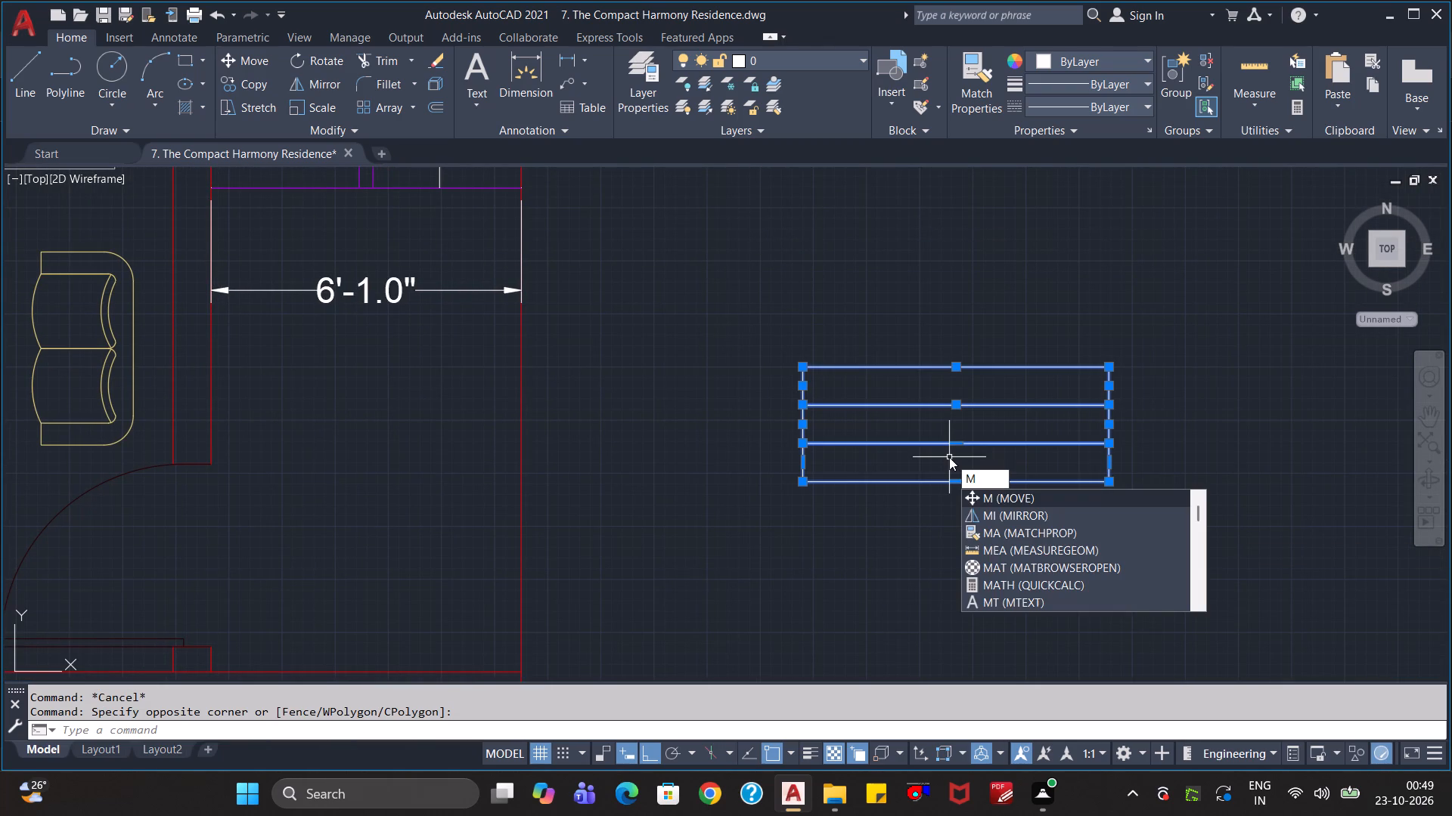
key(BackSpace)
text(ro)
key(Return)
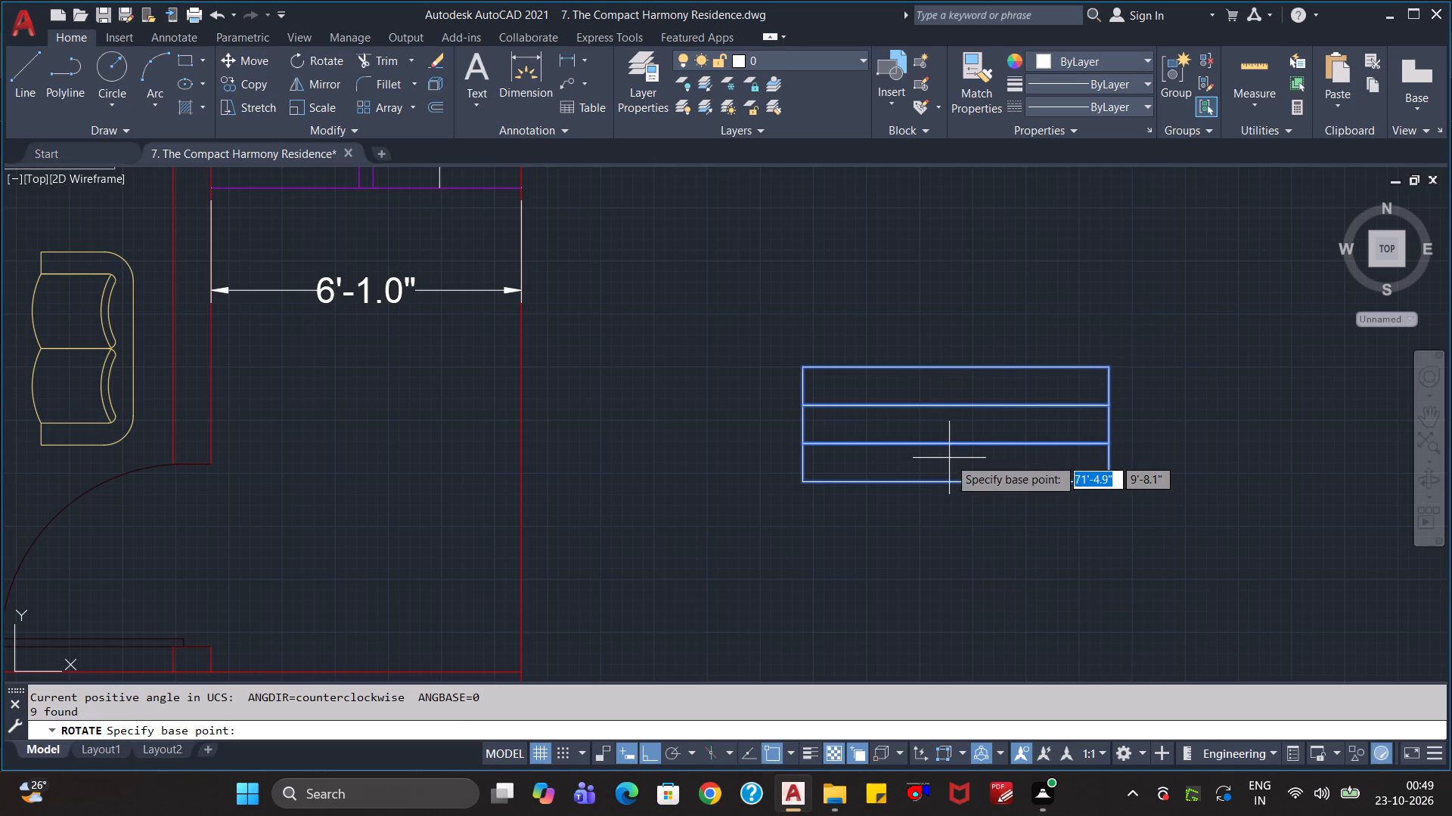
click(805, 371)
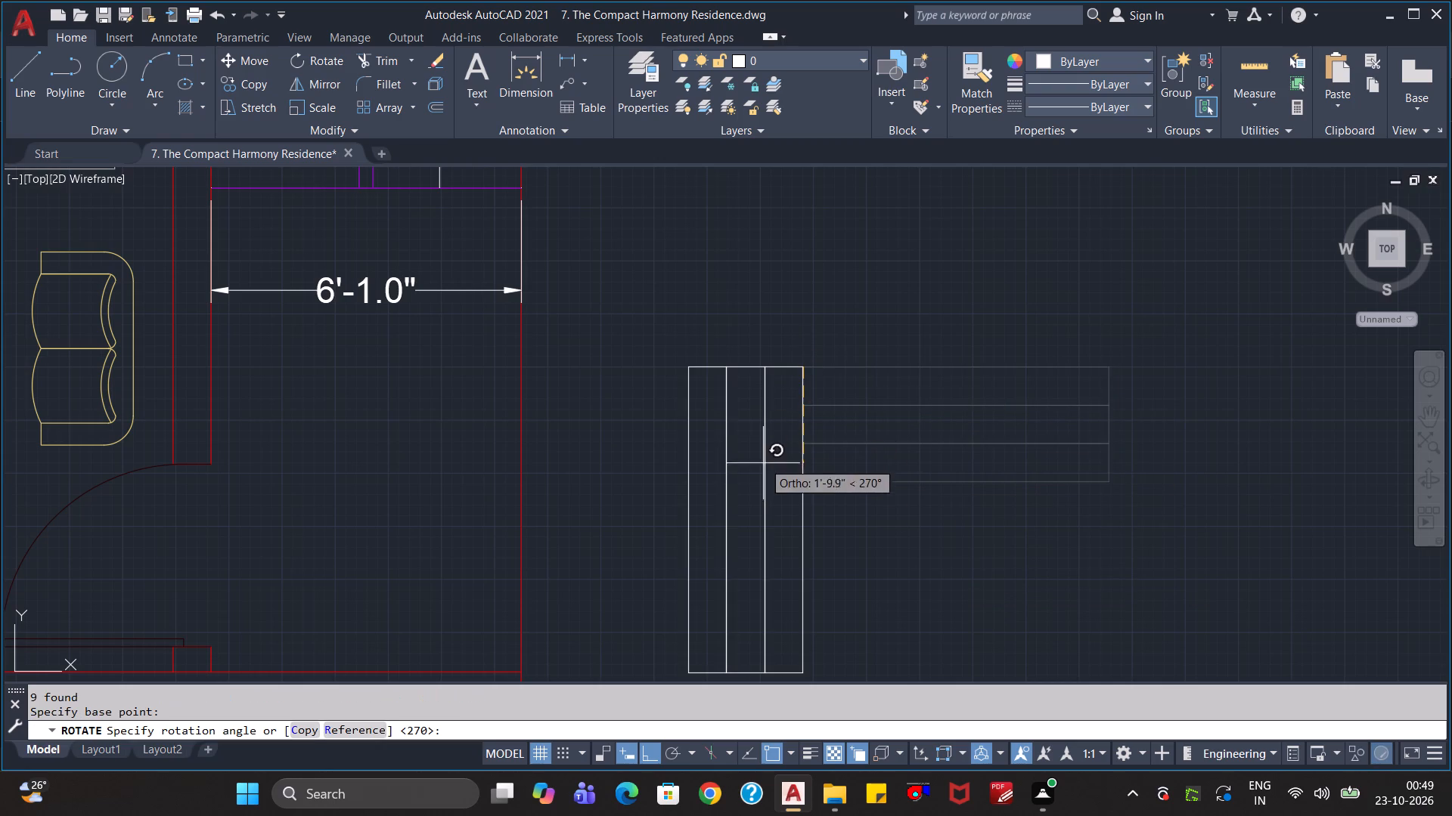
click(780, 498)
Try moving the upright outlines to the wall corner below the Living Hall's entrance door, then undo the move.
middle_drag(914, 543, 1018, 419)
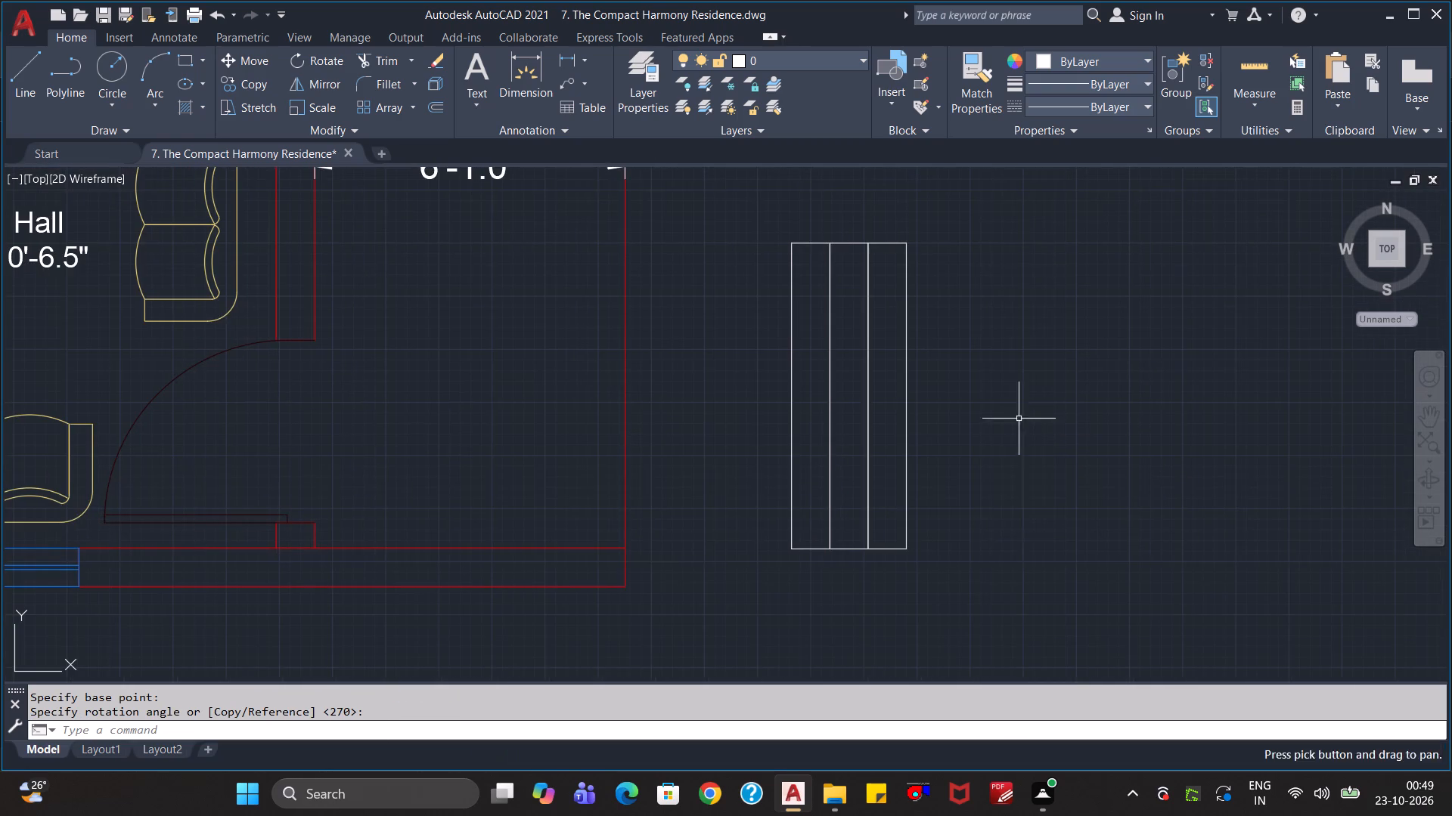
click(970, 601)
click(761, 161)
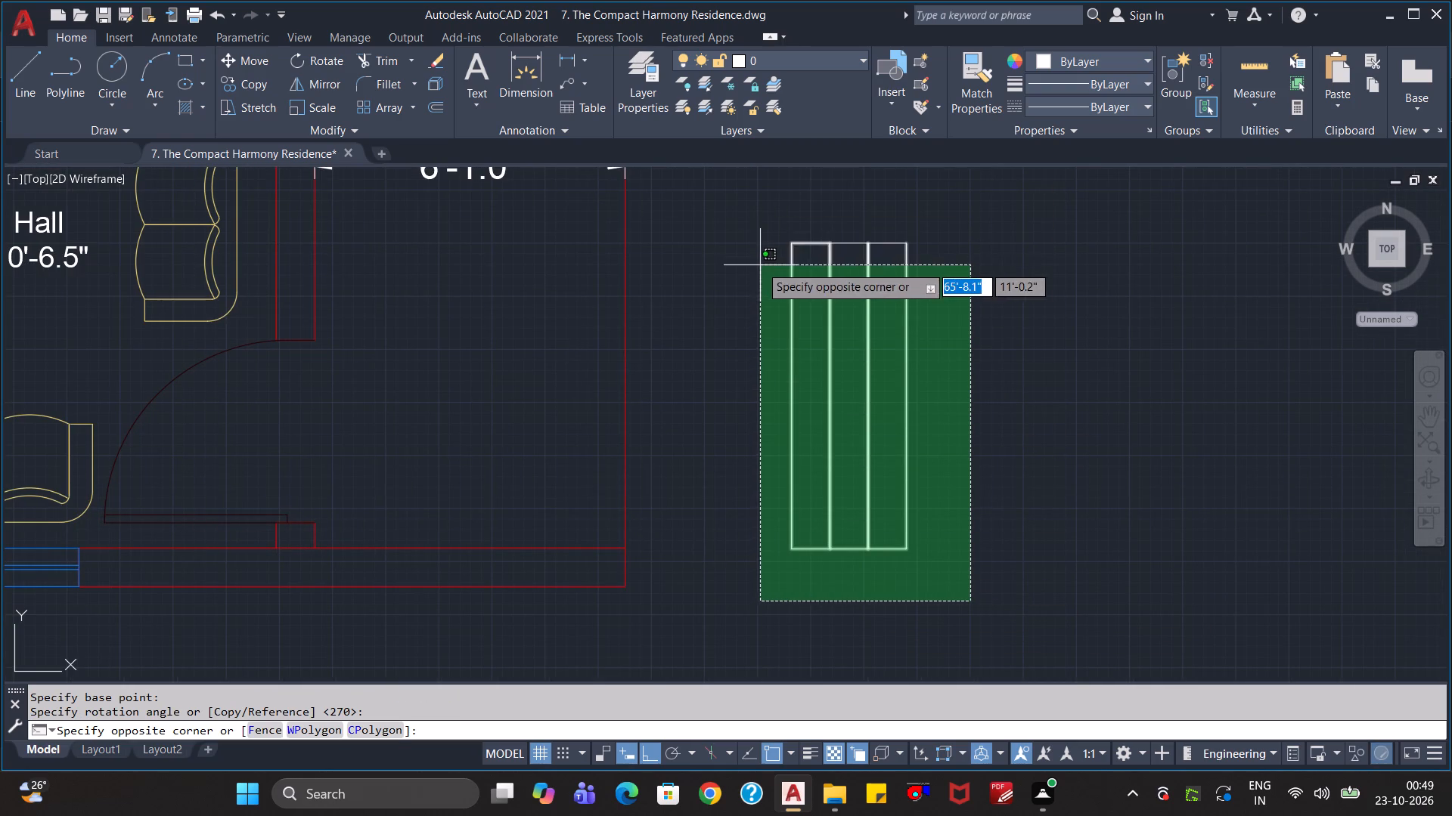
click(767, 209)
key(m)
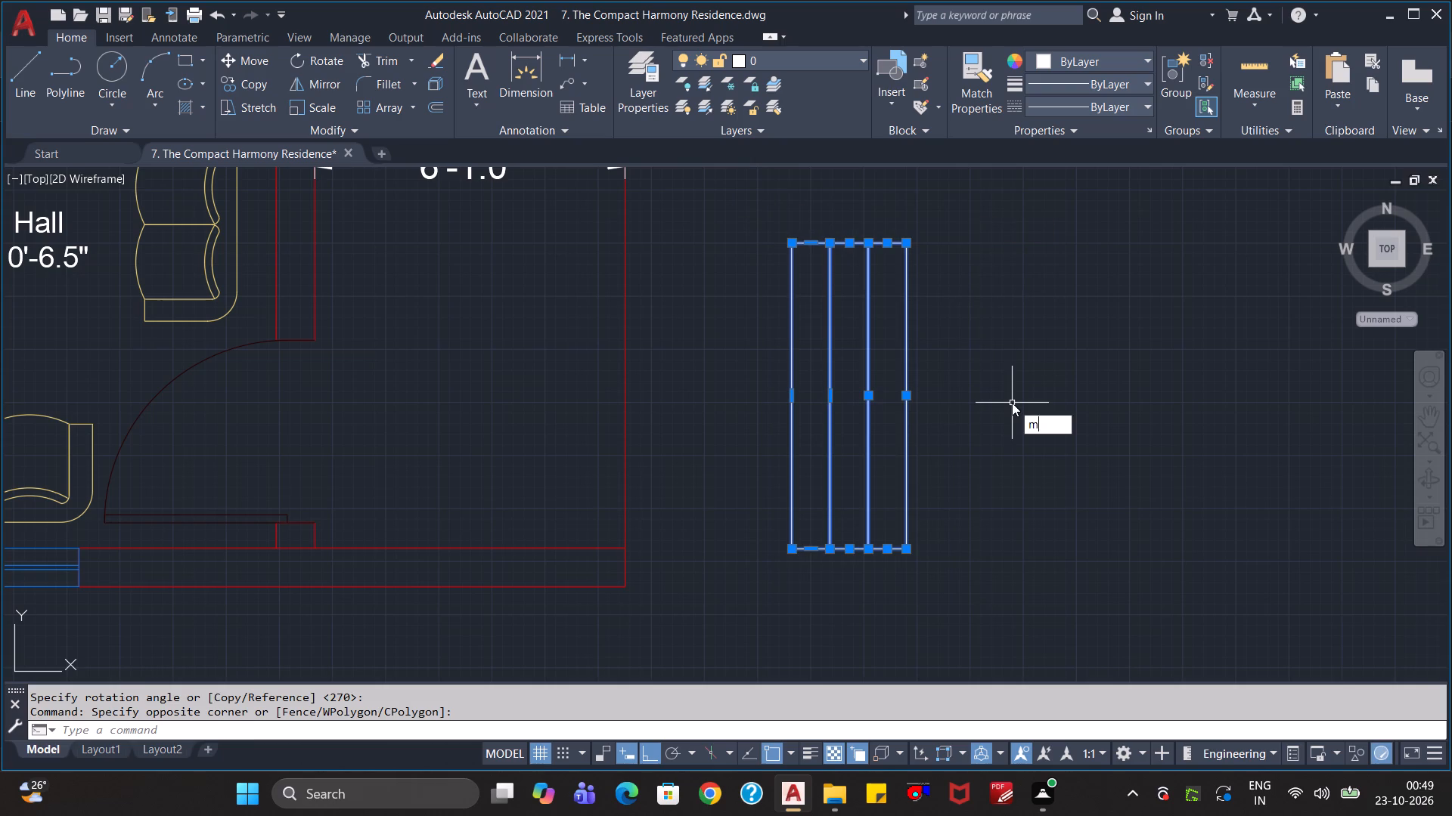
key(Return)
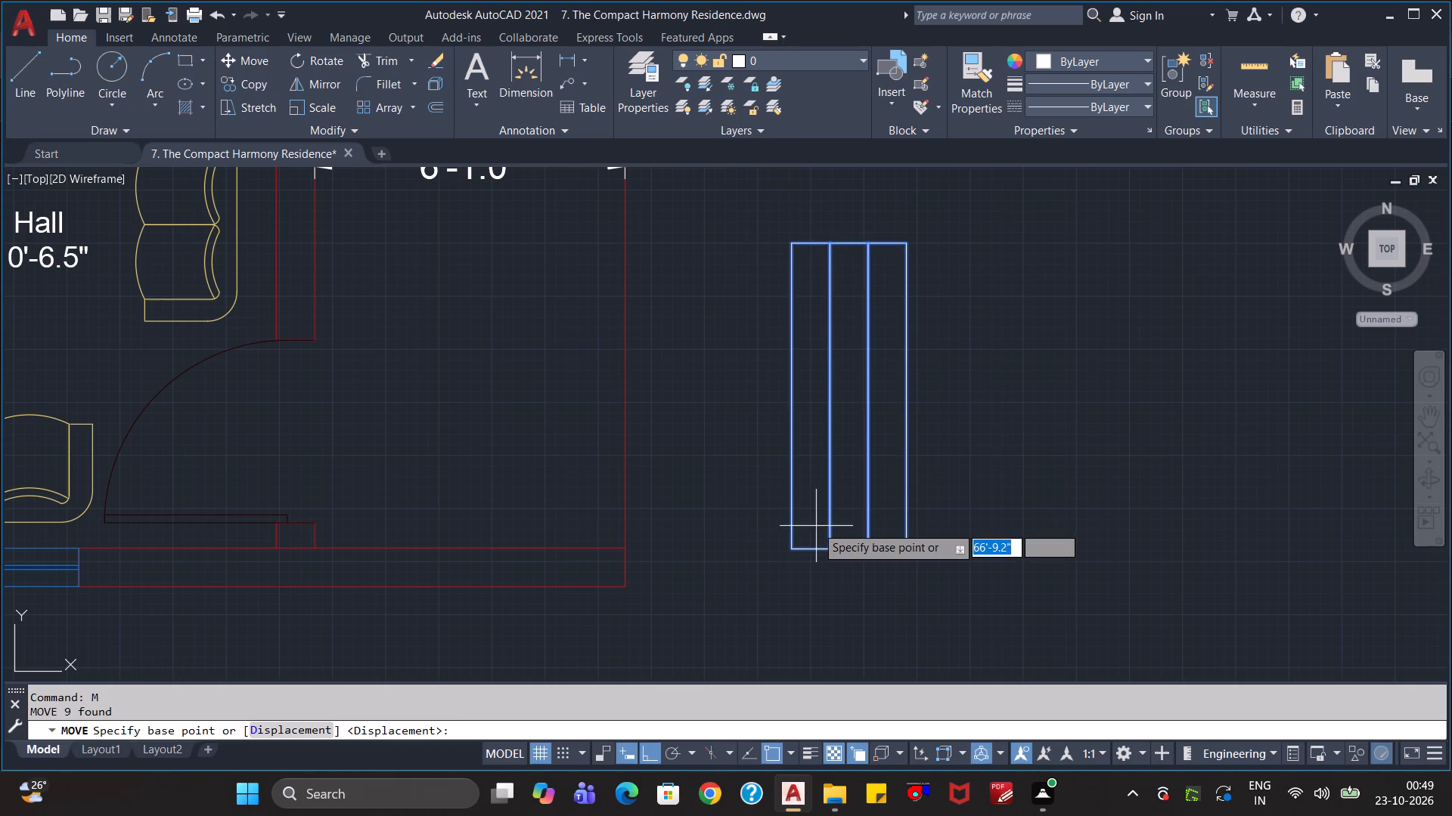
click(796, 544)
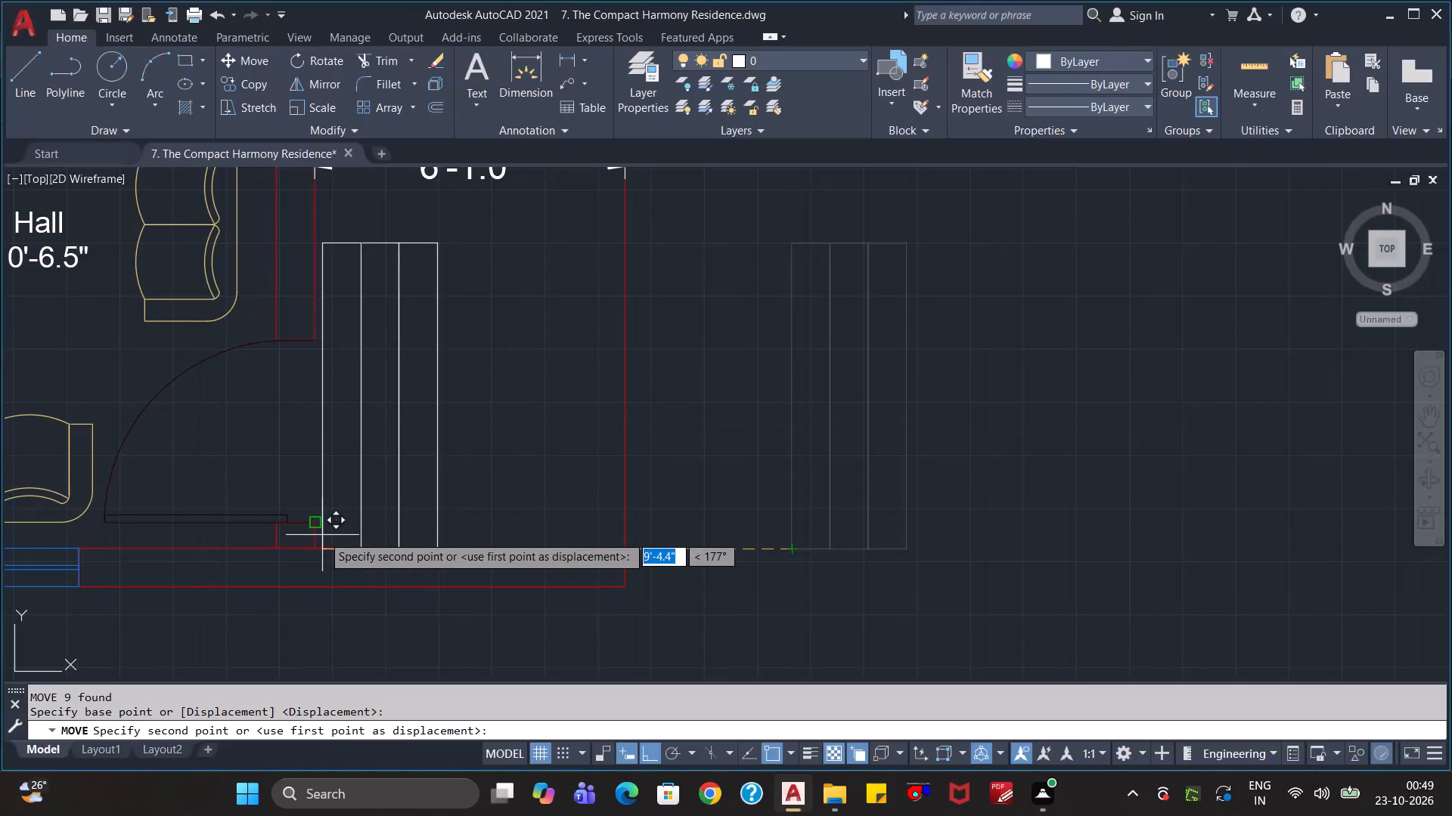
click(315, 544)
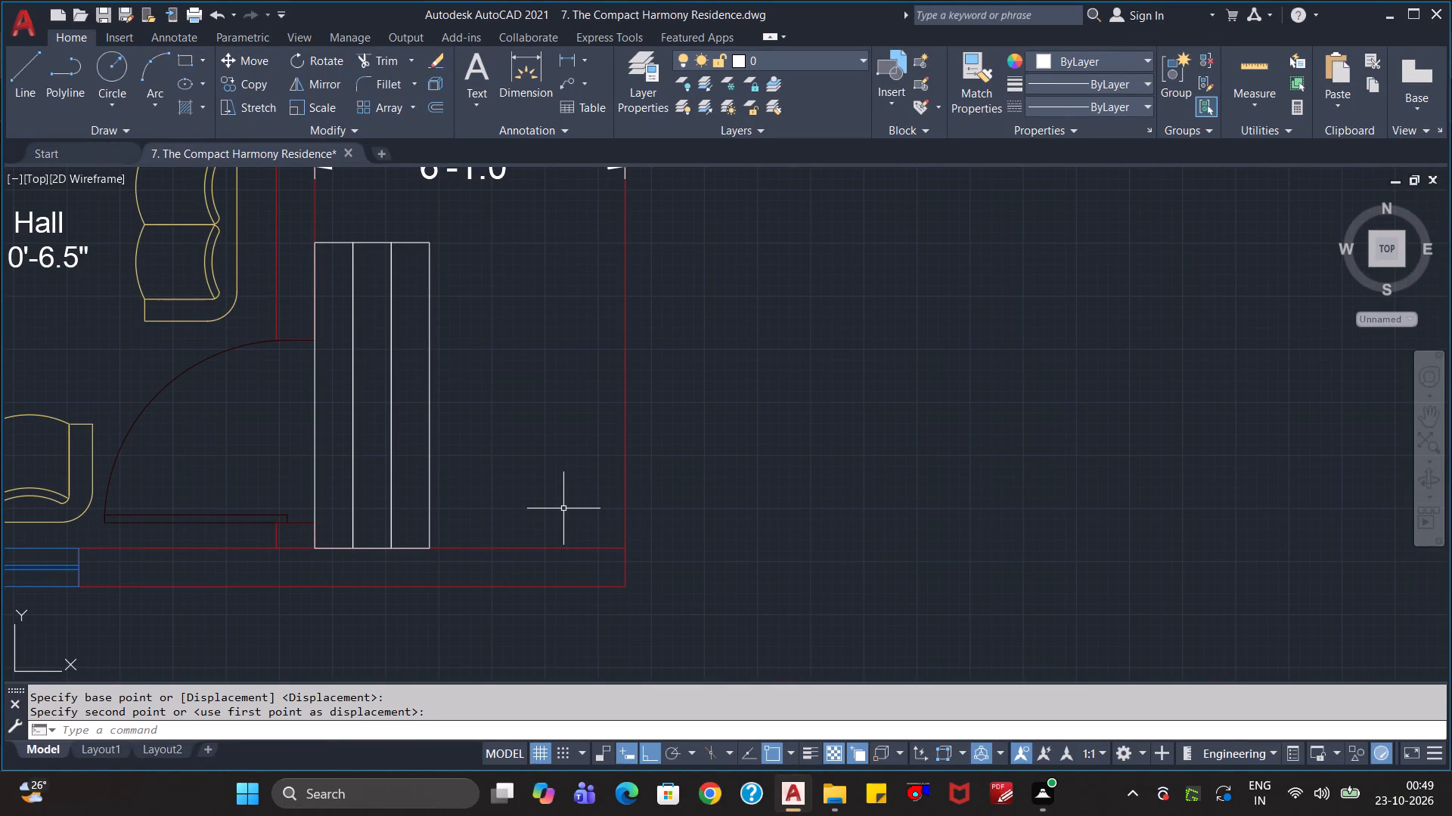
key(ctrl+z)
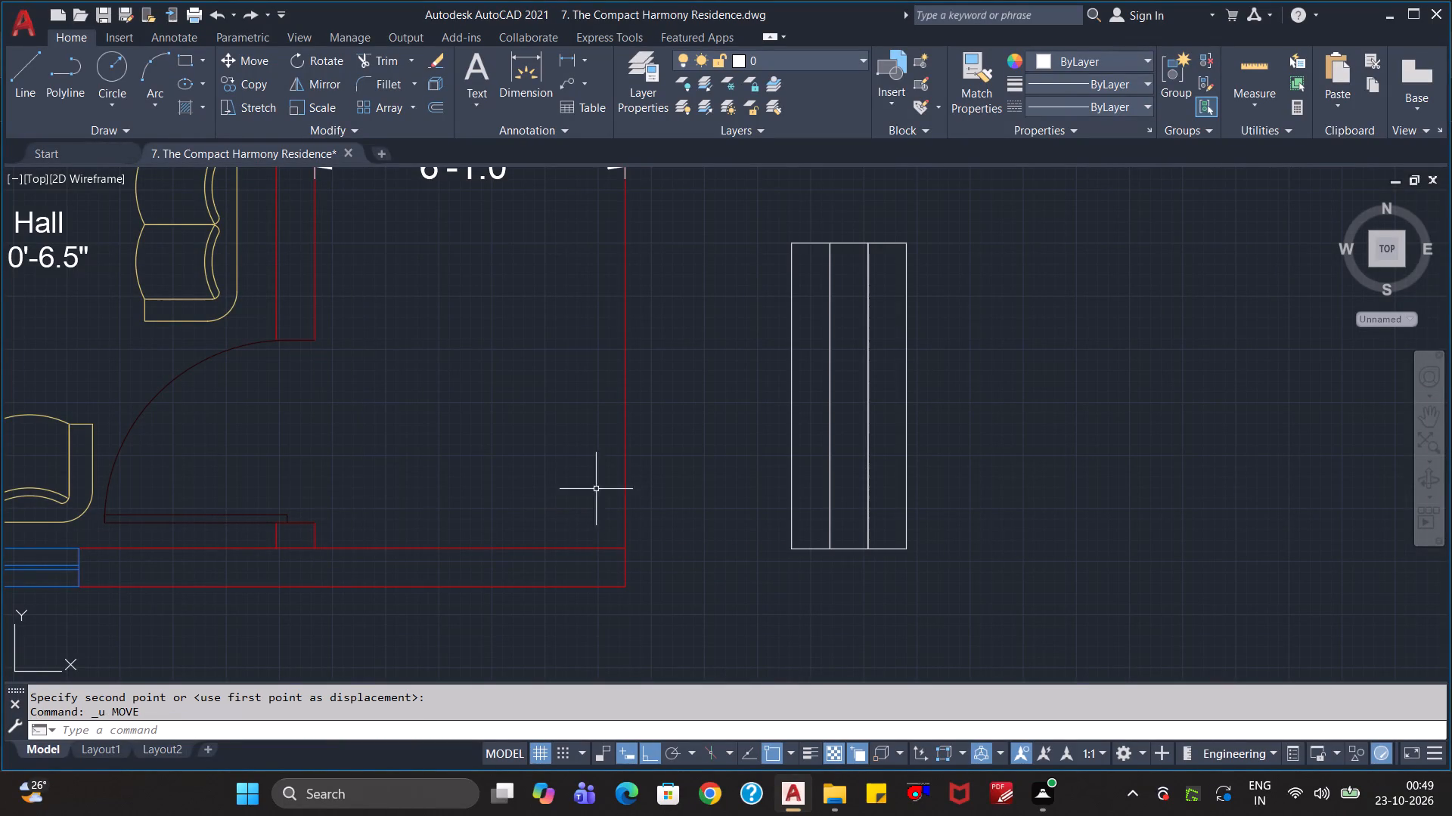
Assign the three upright outlines beside the plan to the Staircase layer.
click(1005, 603)
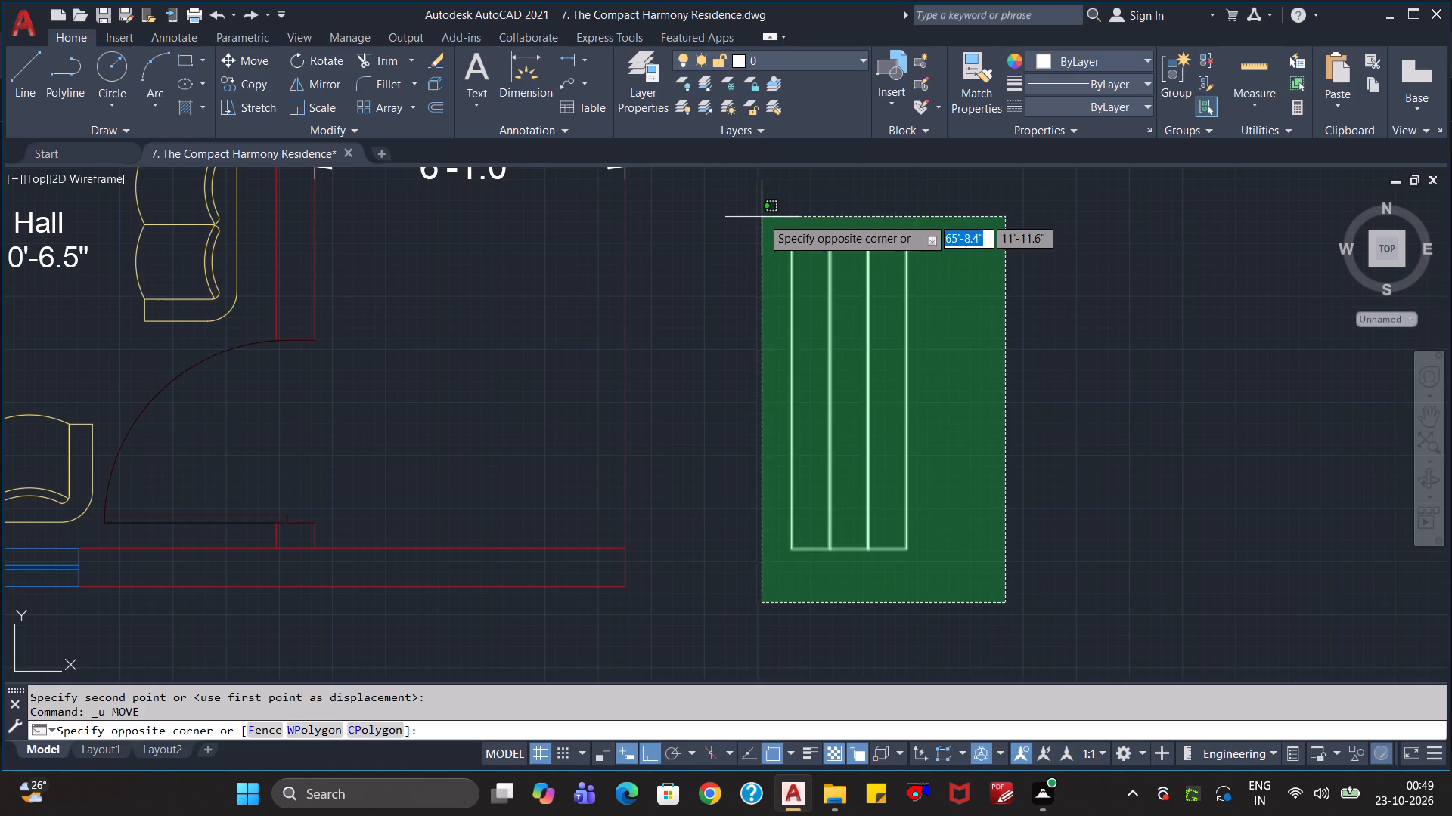
click(762, 217)
click(787, 53)
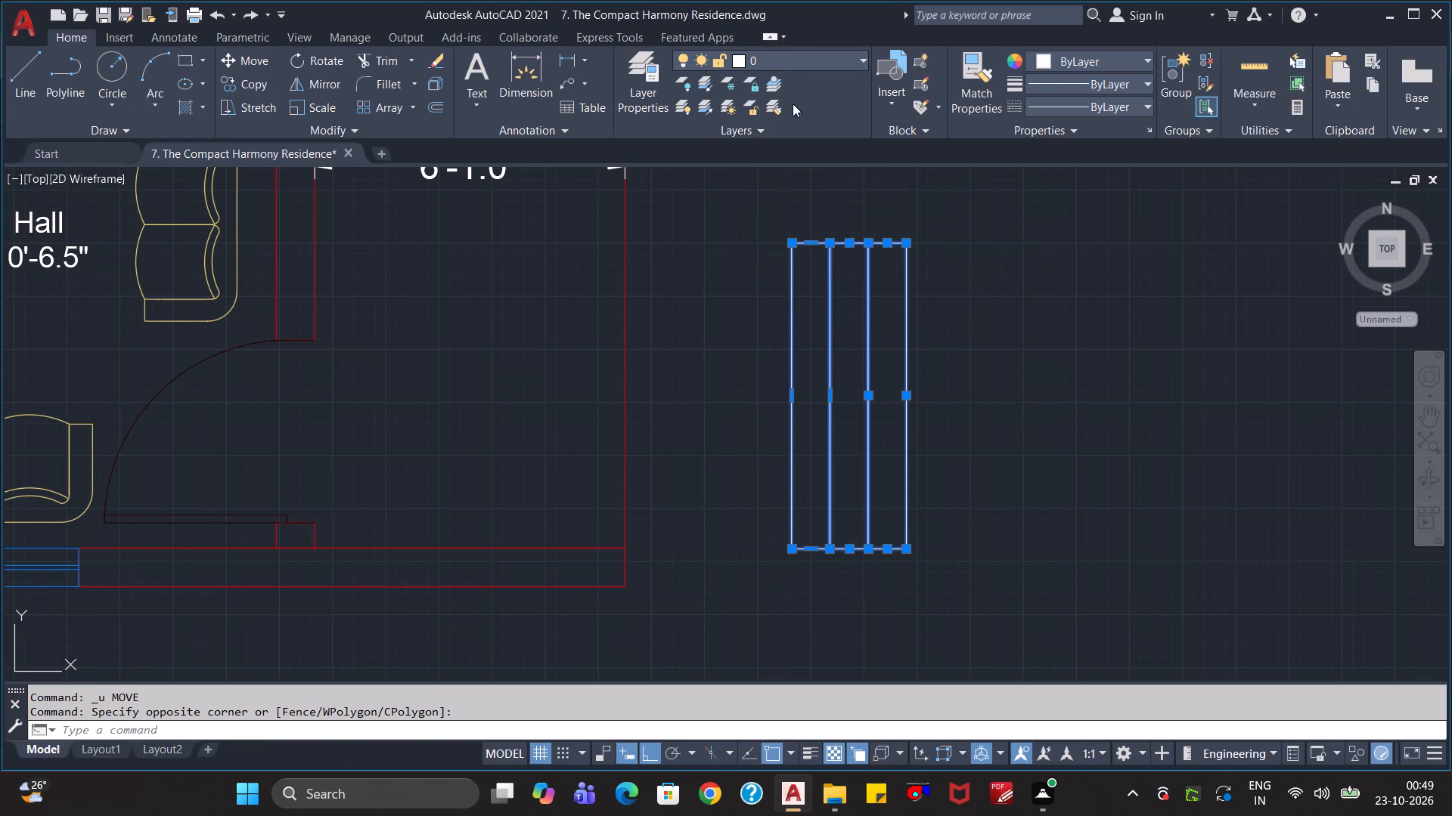
click(773, 309)
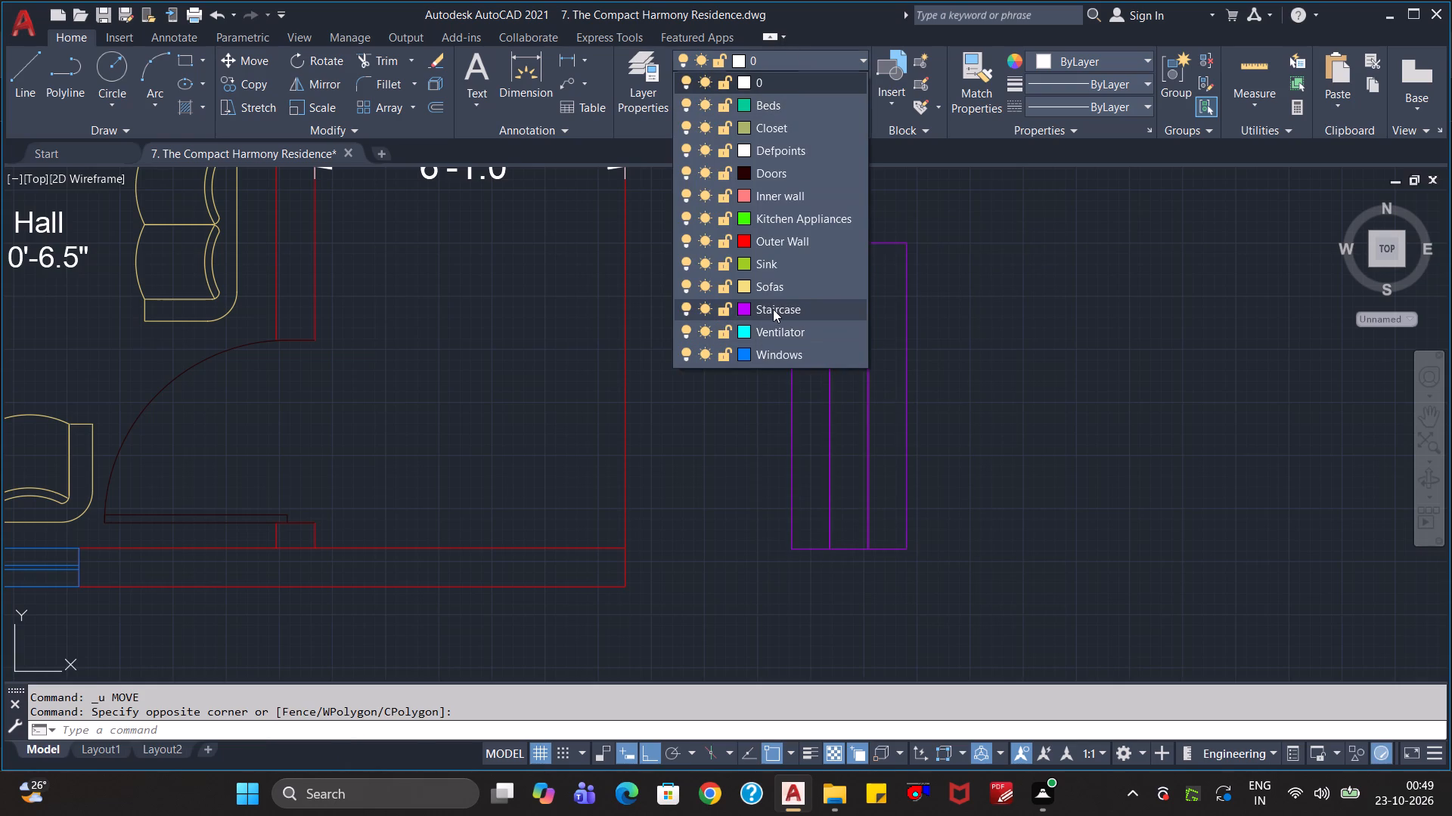
key(Escape)
Move the outlines by their lower-left corner to the inner wall corner outside the Living Hall's entrance door, below the 6'-1.0" dimension.
drag(1025, 579, 1017, 585)
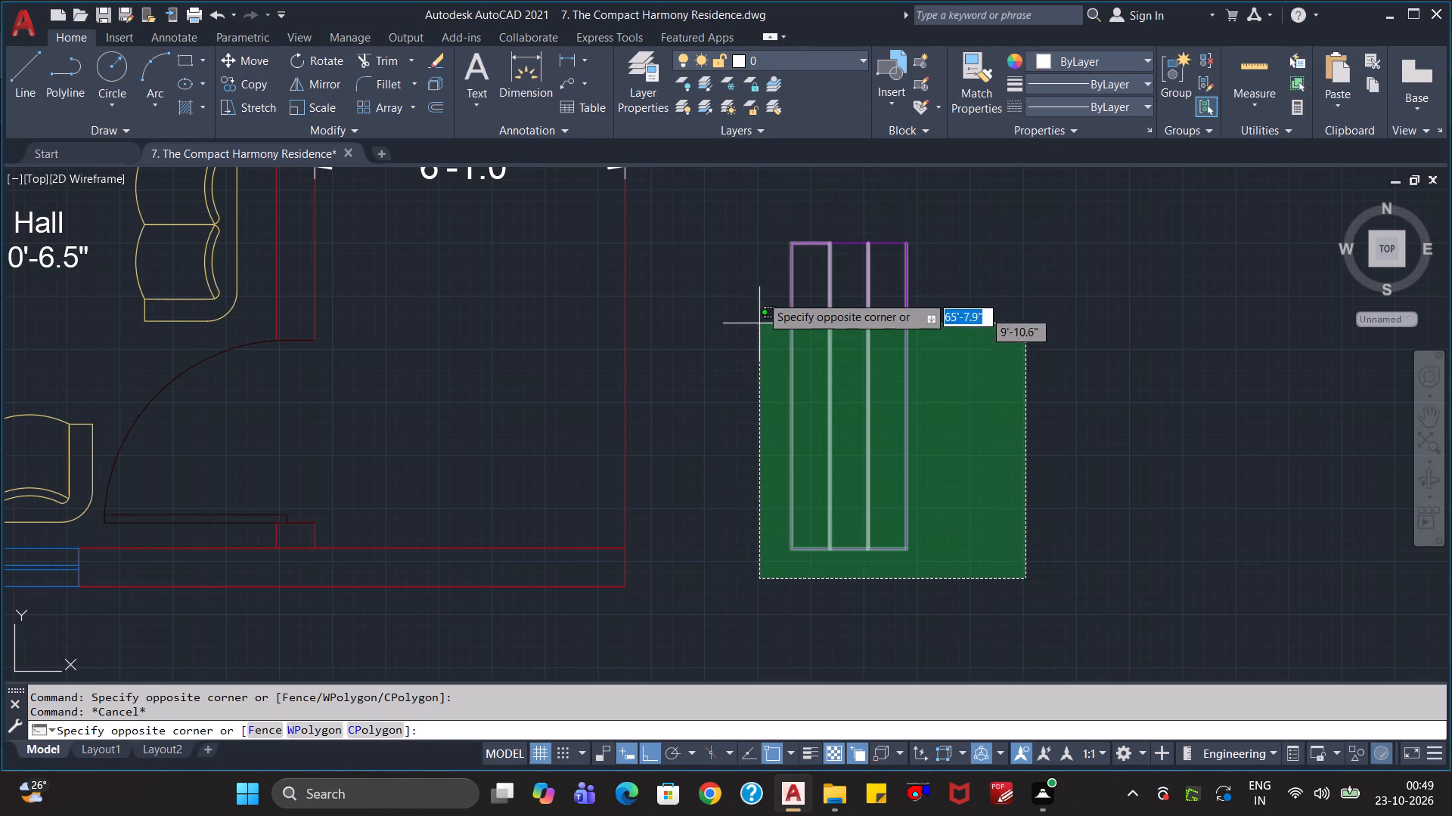
click(759, 199)
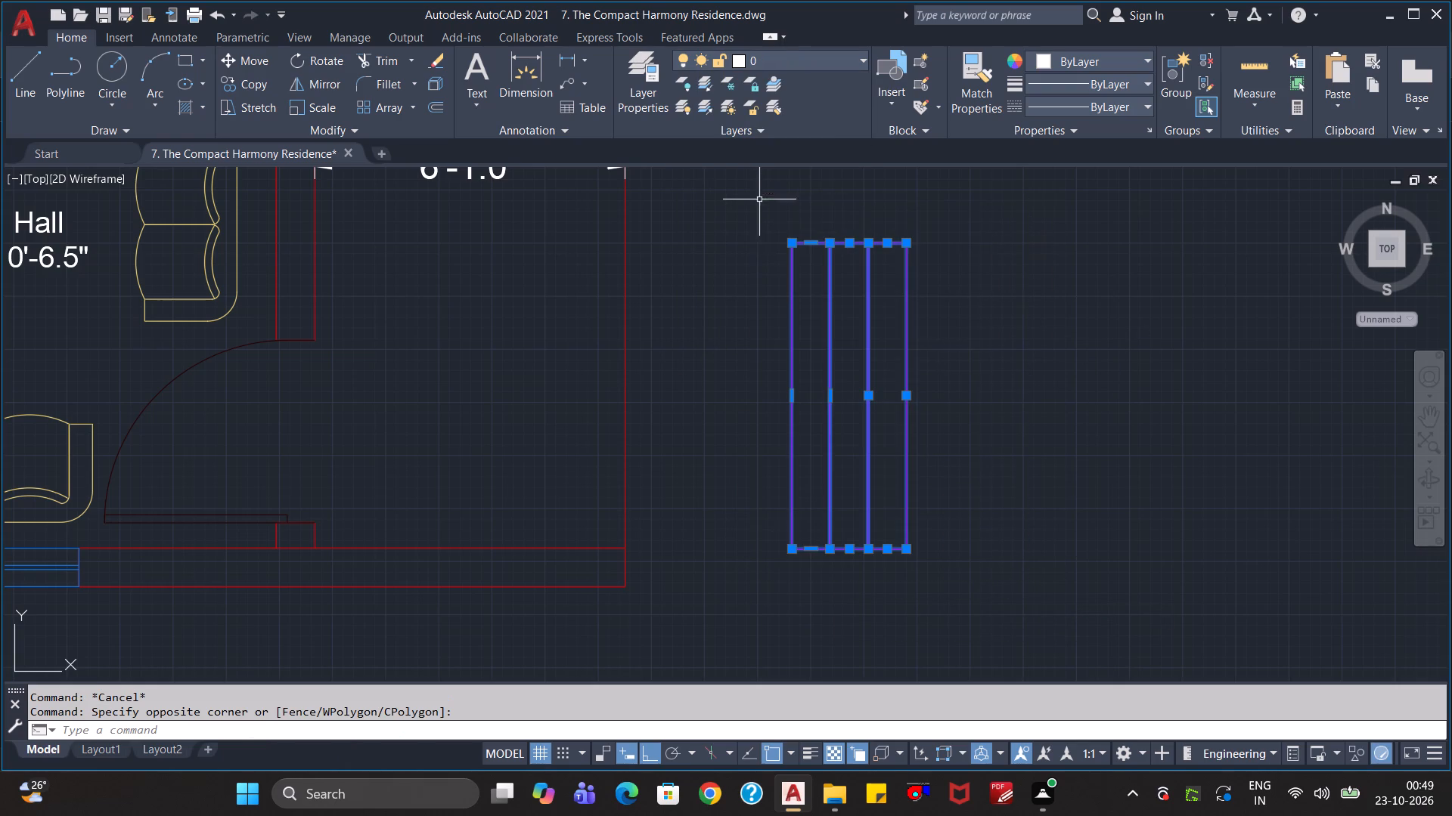
key(m)
key(Return)
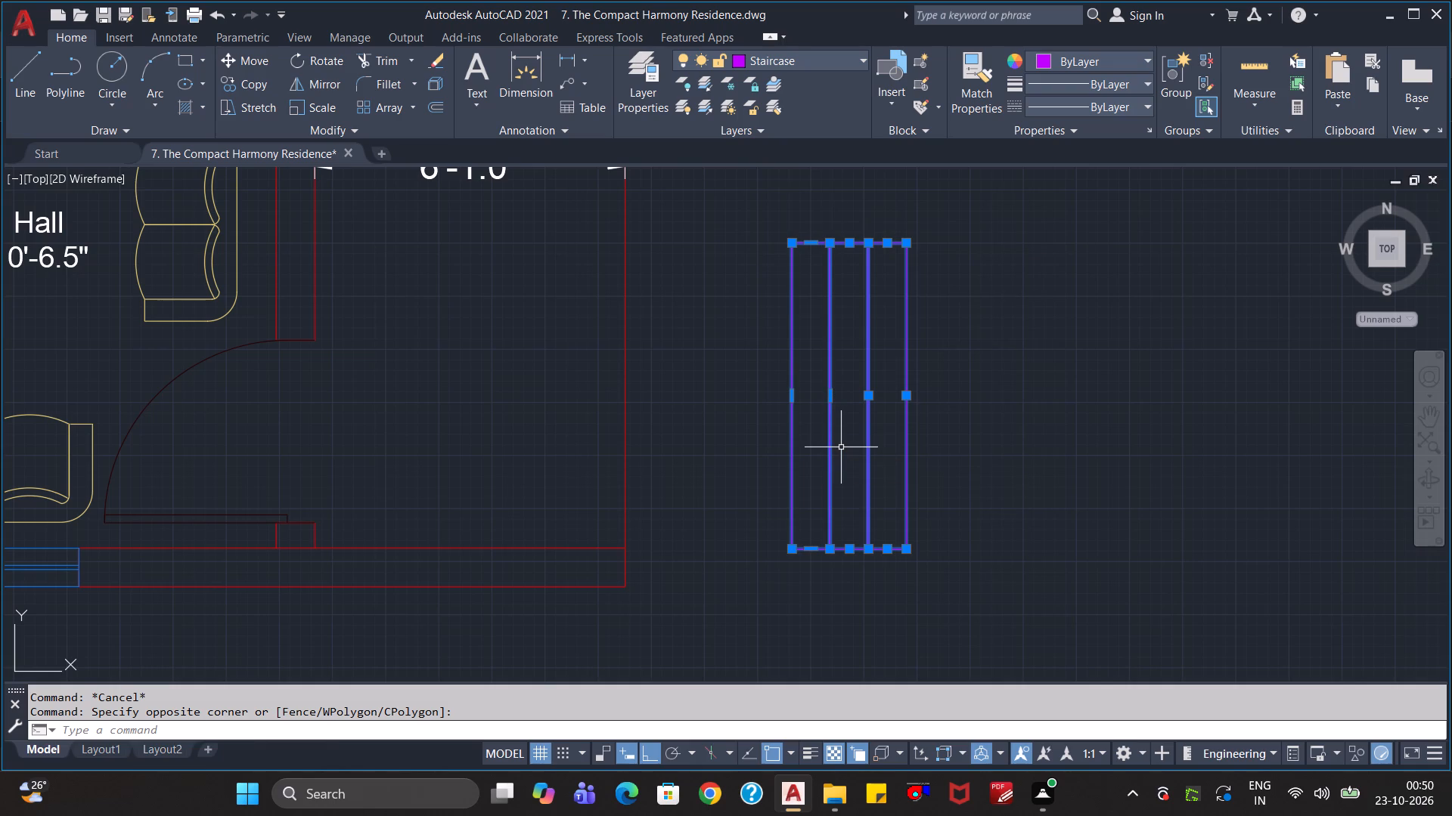
click(793, 548)
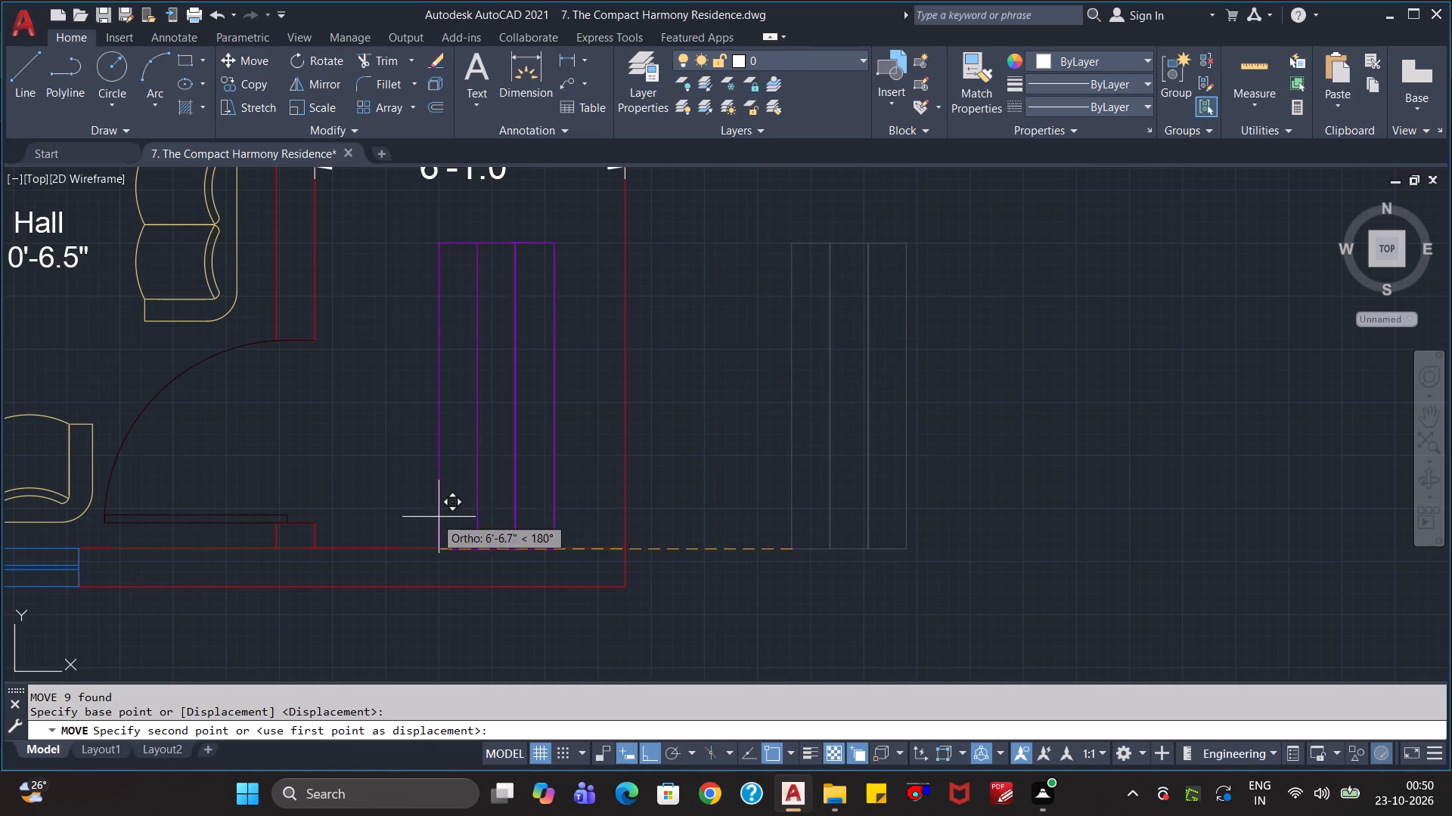
click(317, 543)
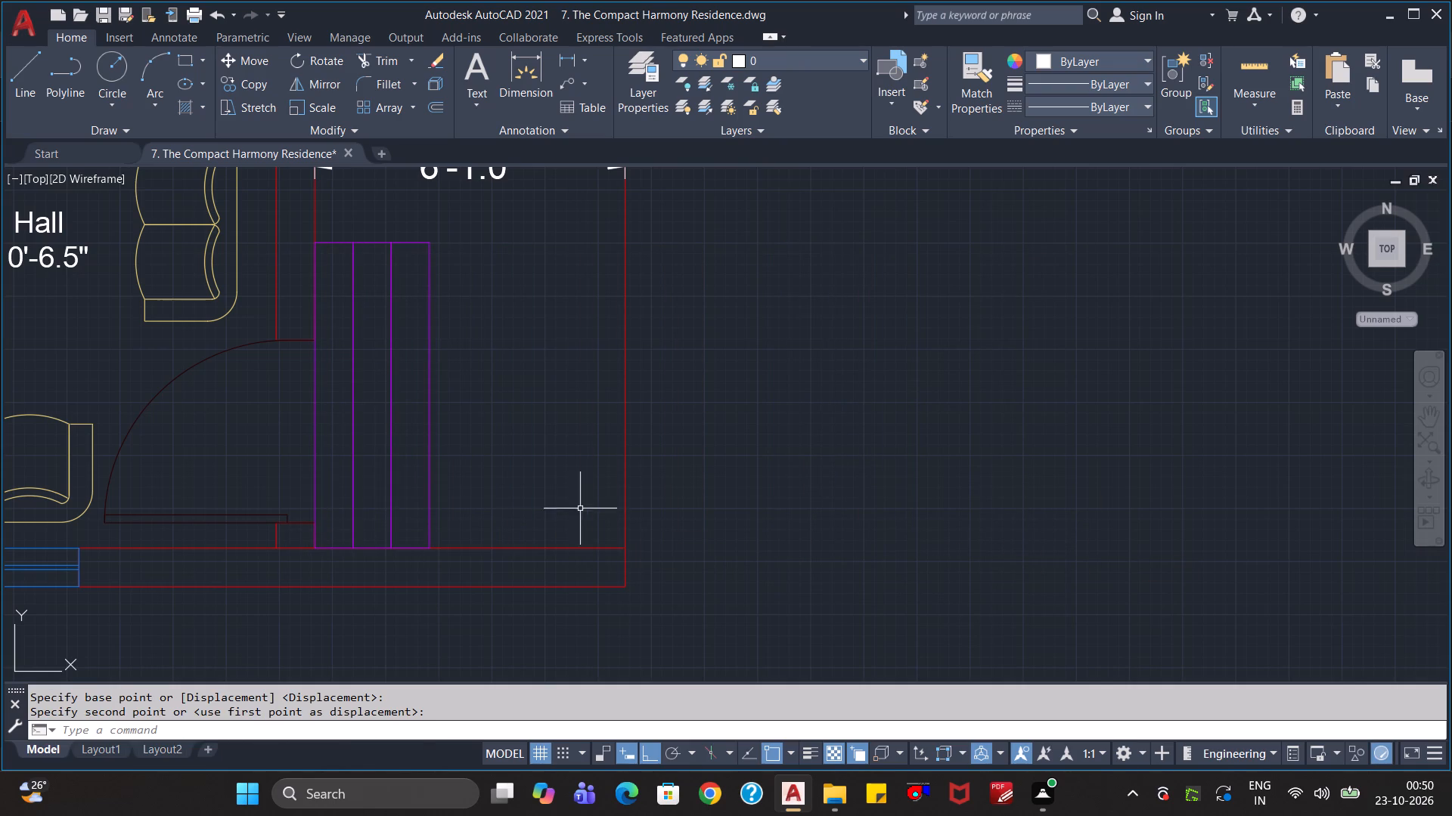
key(Escape)
key(Escape)
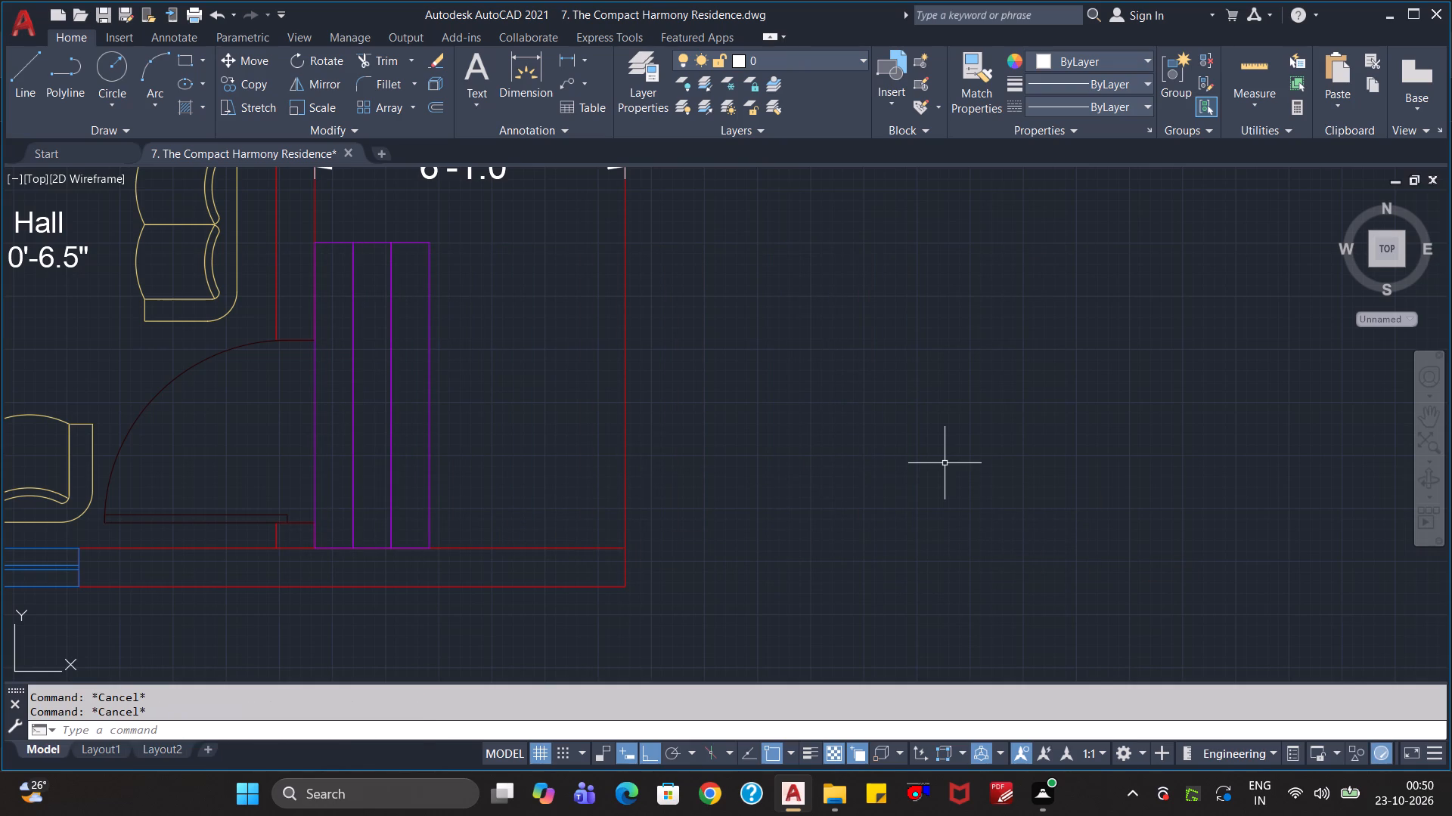
Save the Compact Harmony Residence drawing with the whole floor plan in view.
scroll(945, 463, down, 3)
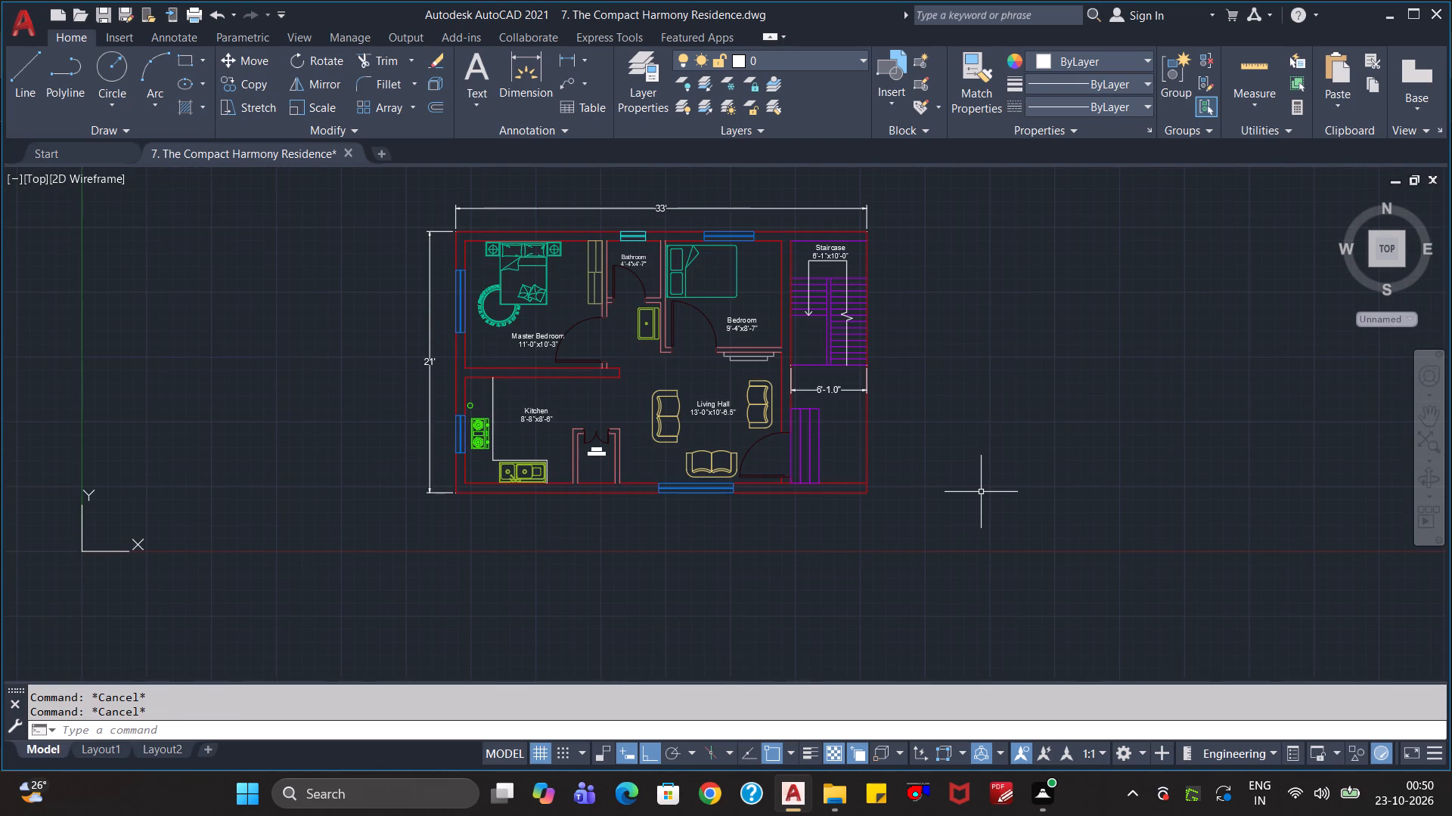
scroll(982, 491, up, 1)
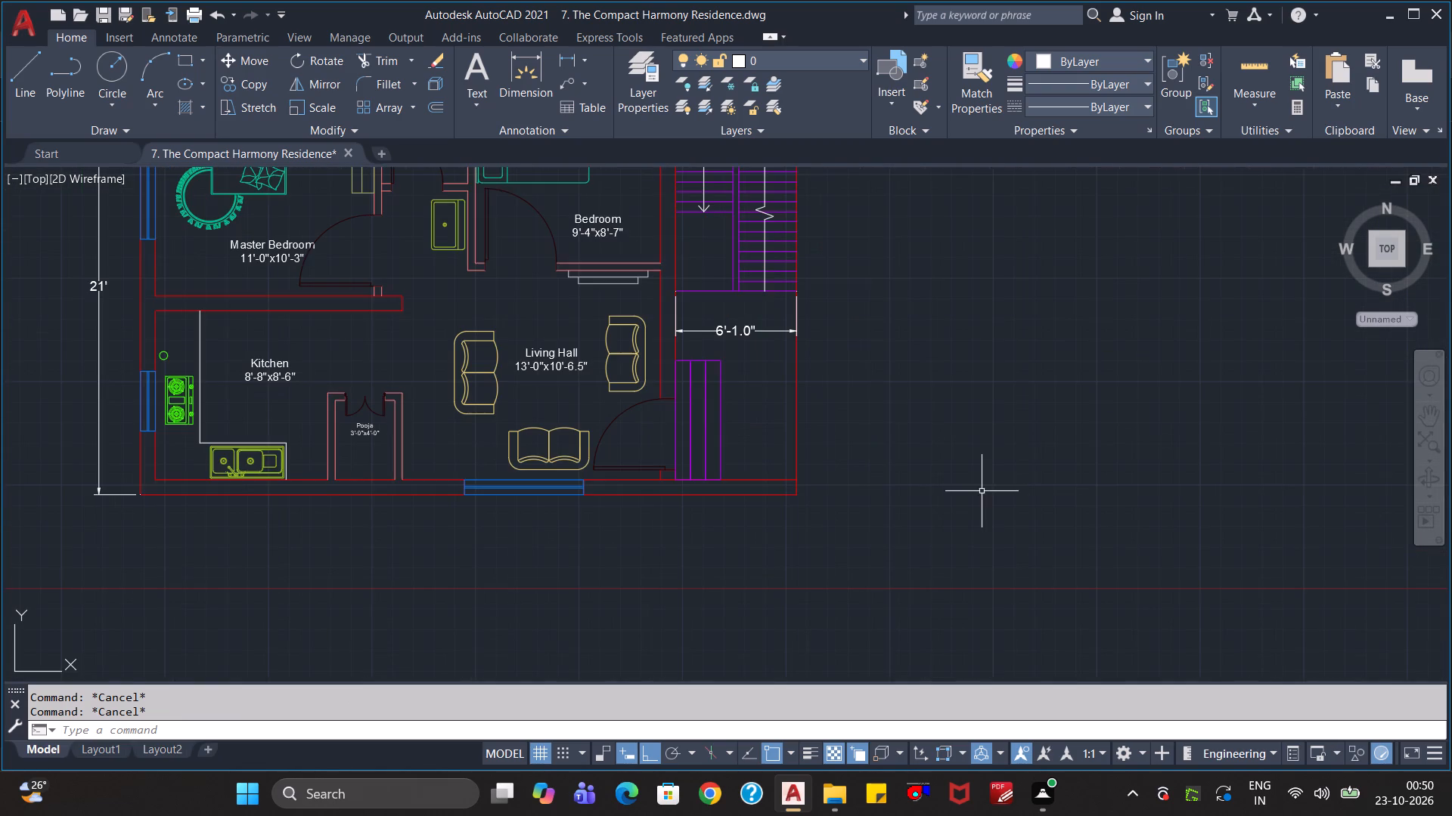
key(ctrl+s)
scroll(982, 491, down, 1)
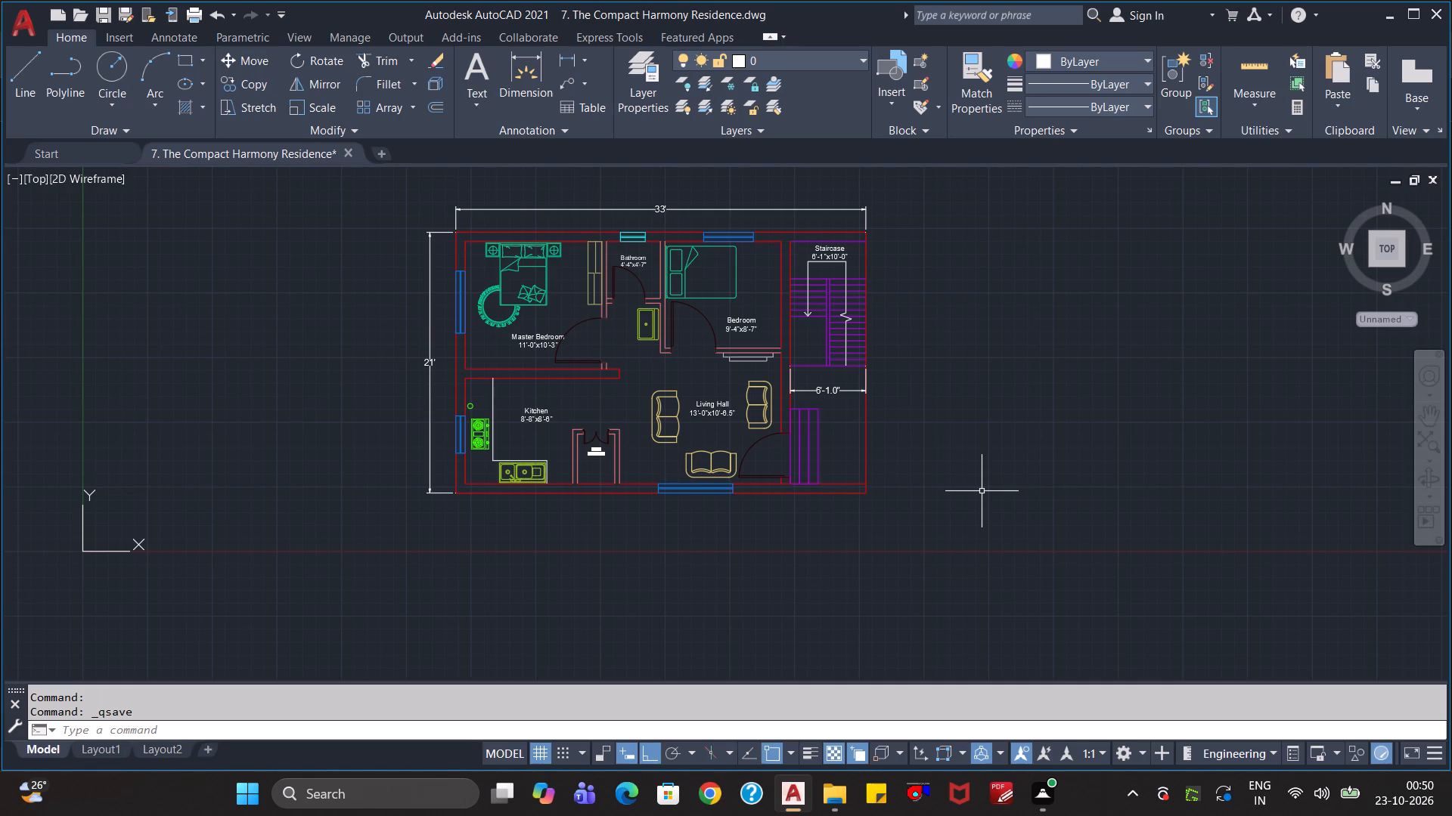
key(ctrl+s)
Preview a centred A3 plot with Microsoft Print to PDF, using a window around the whole dimensioned floor plan, and inspect it closely.
key(ctrl+p)
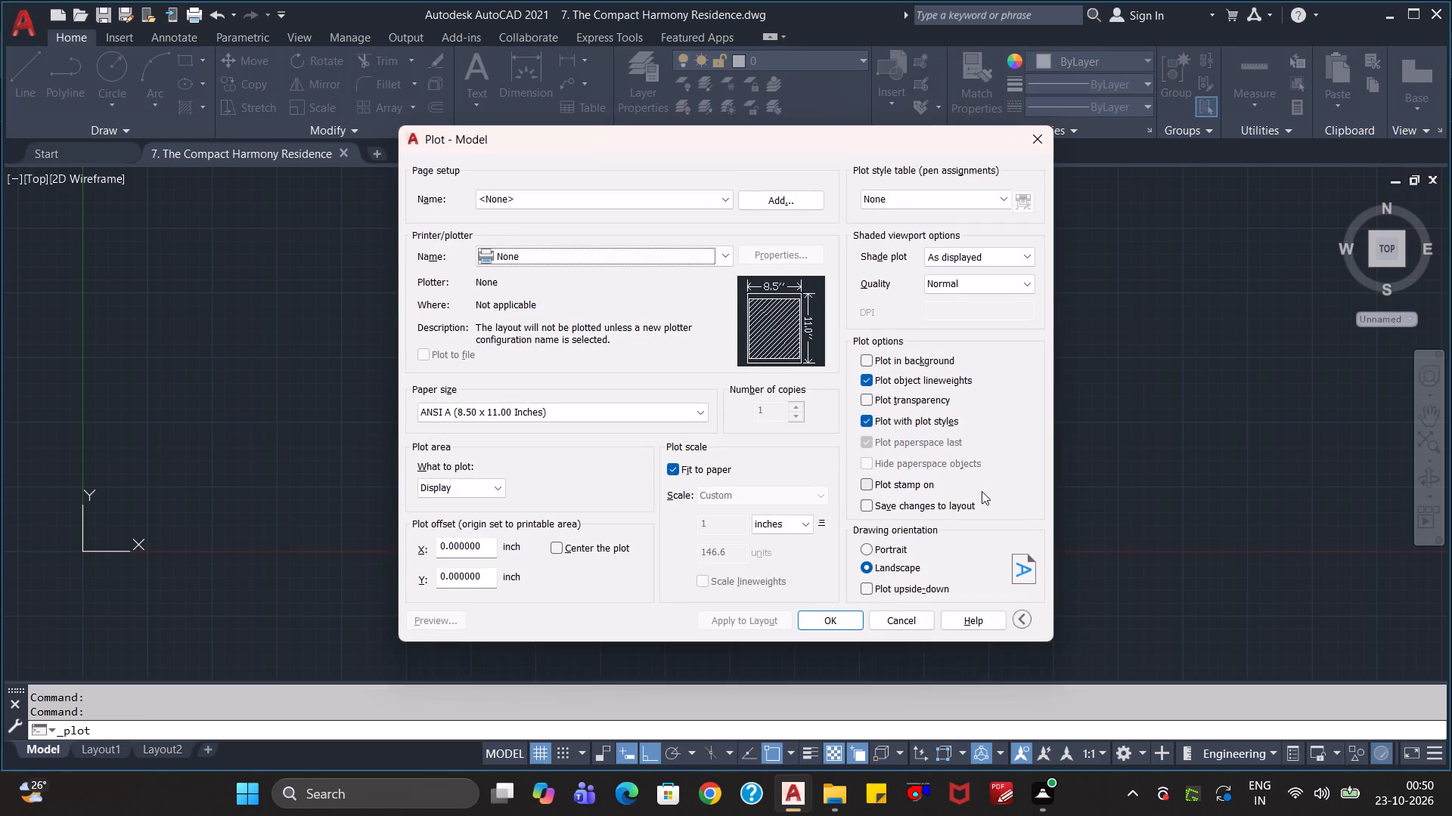
click(677, 260)
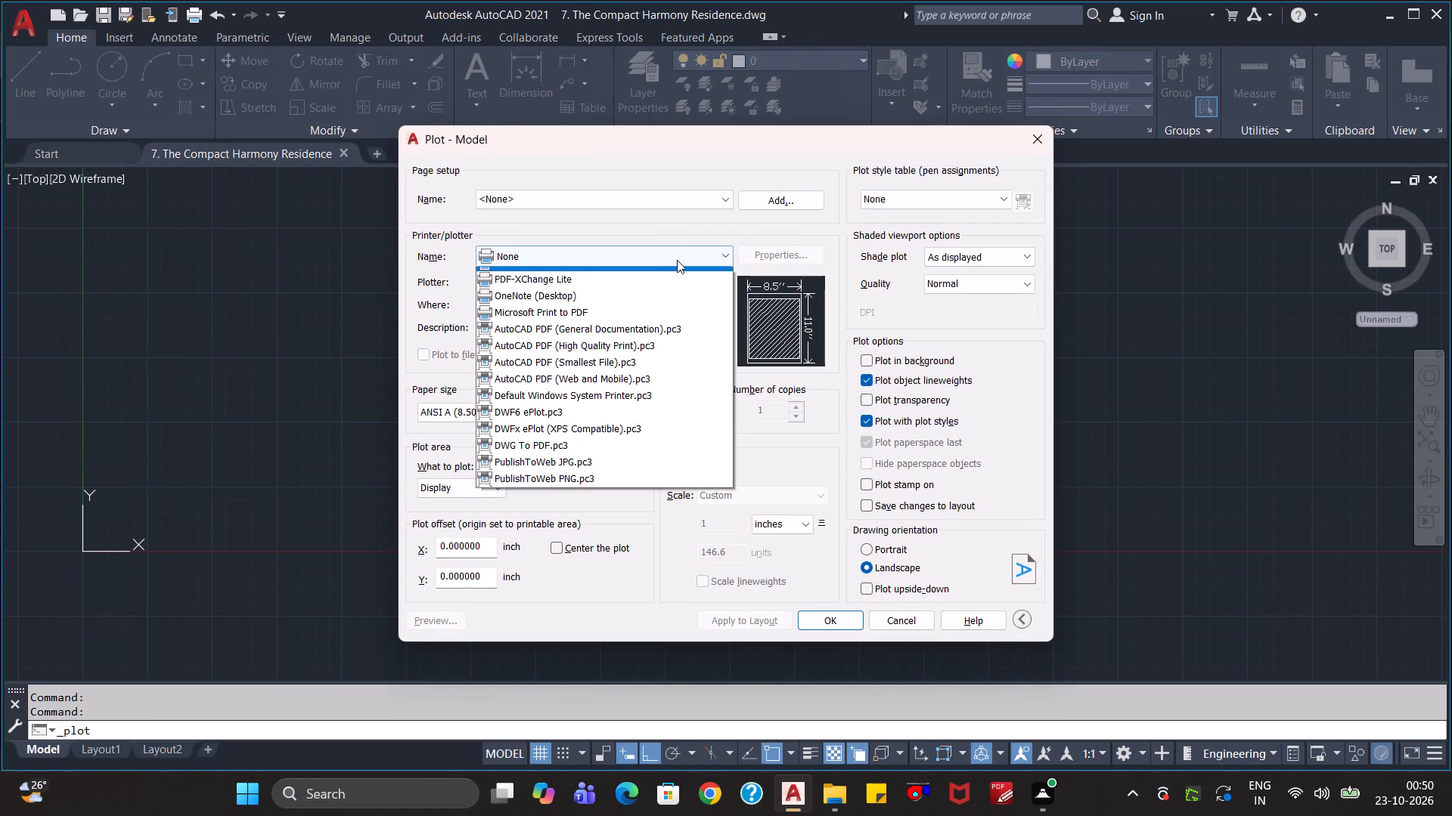
click(617, 324)
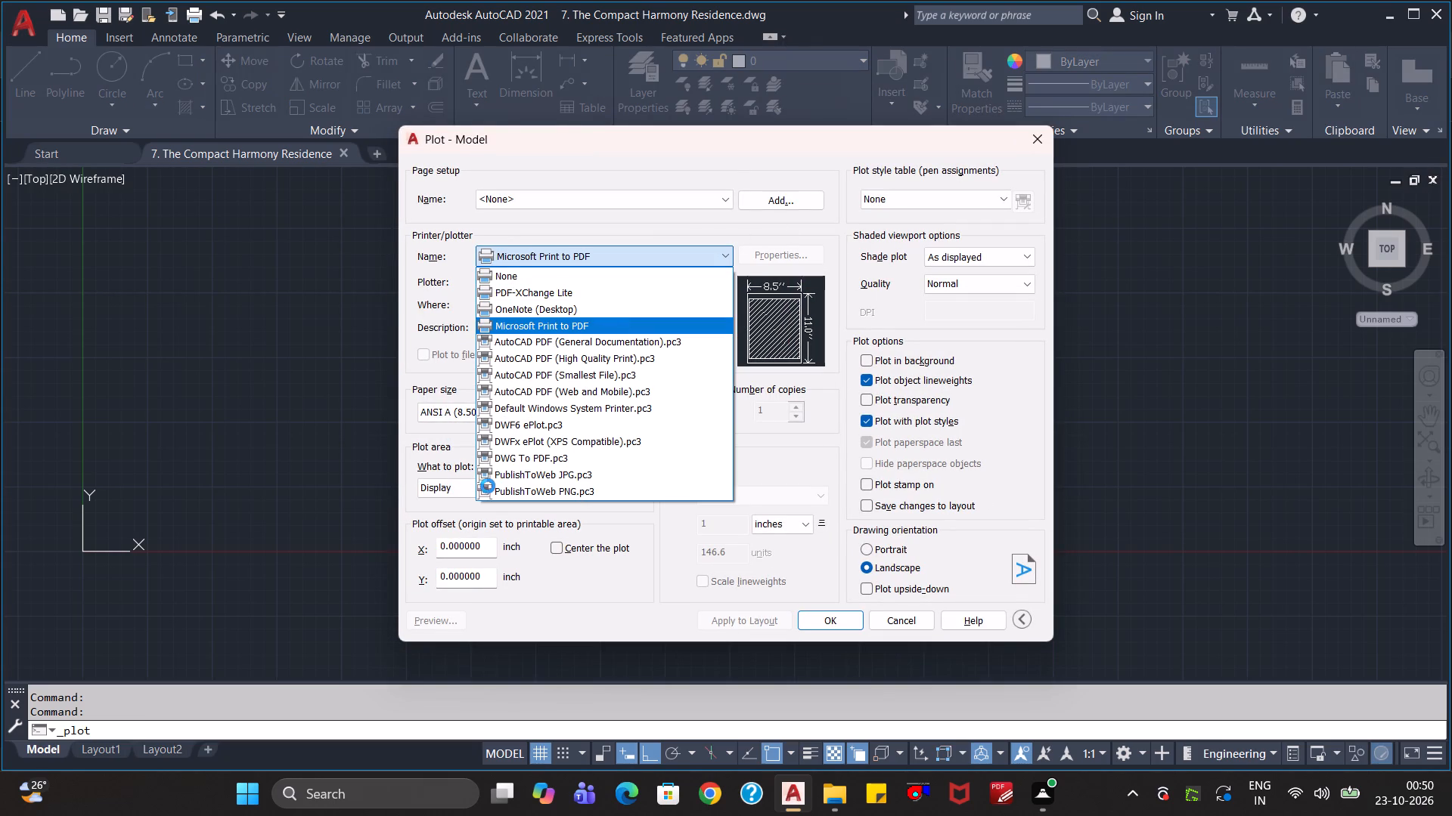
click(517, 403)
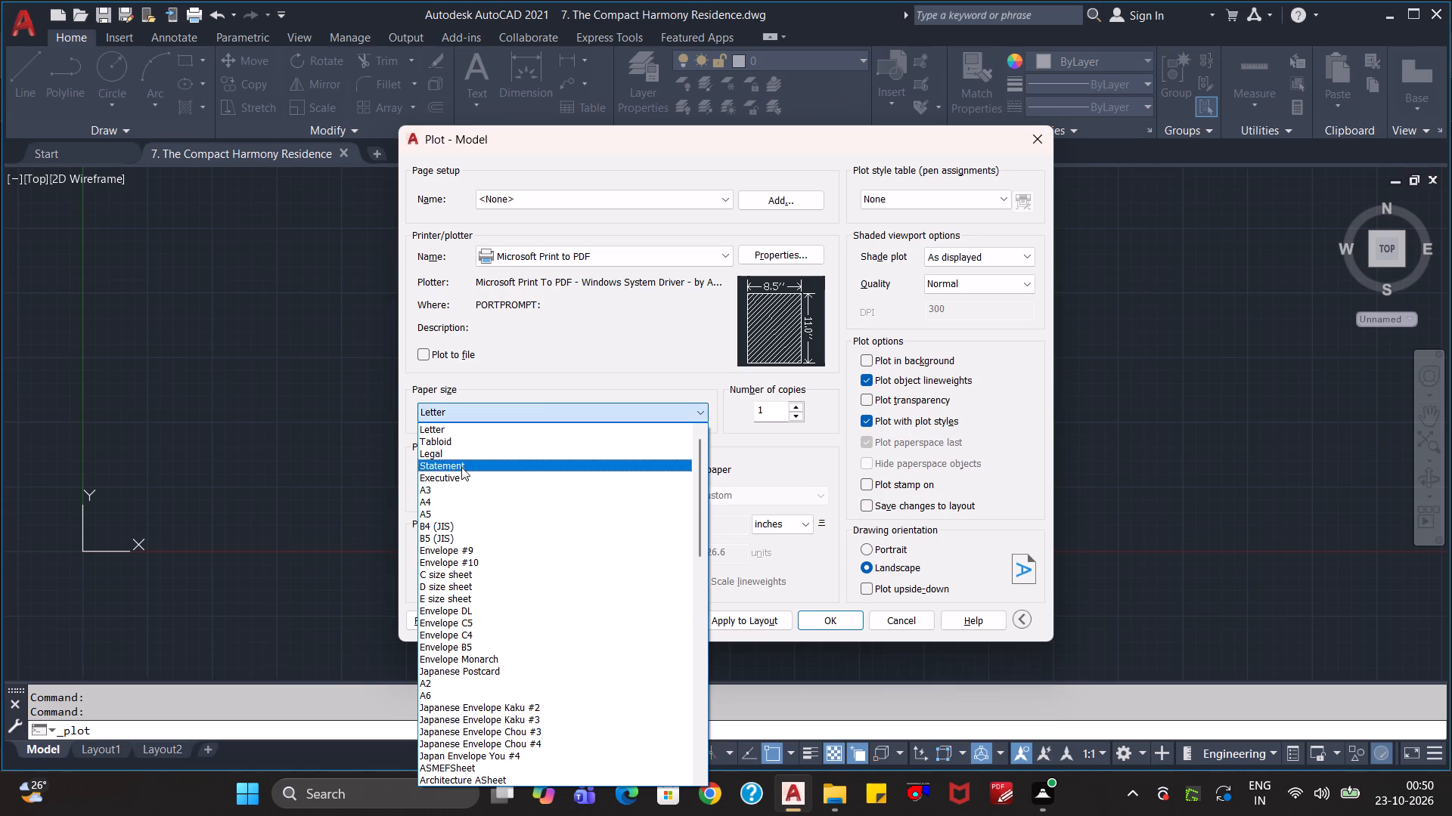
click(448, 487)
click(463, 491)
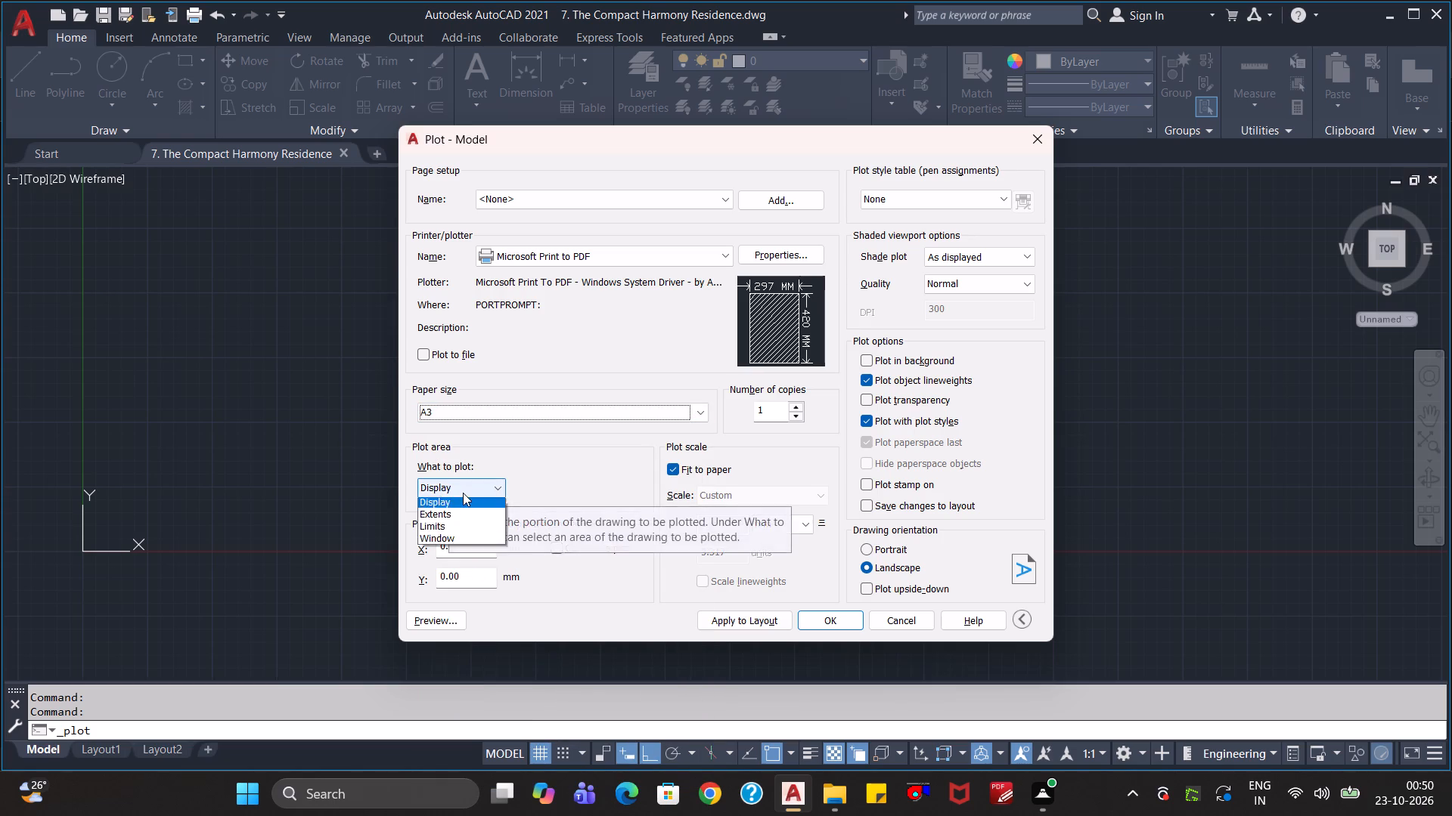
click(453, 539)
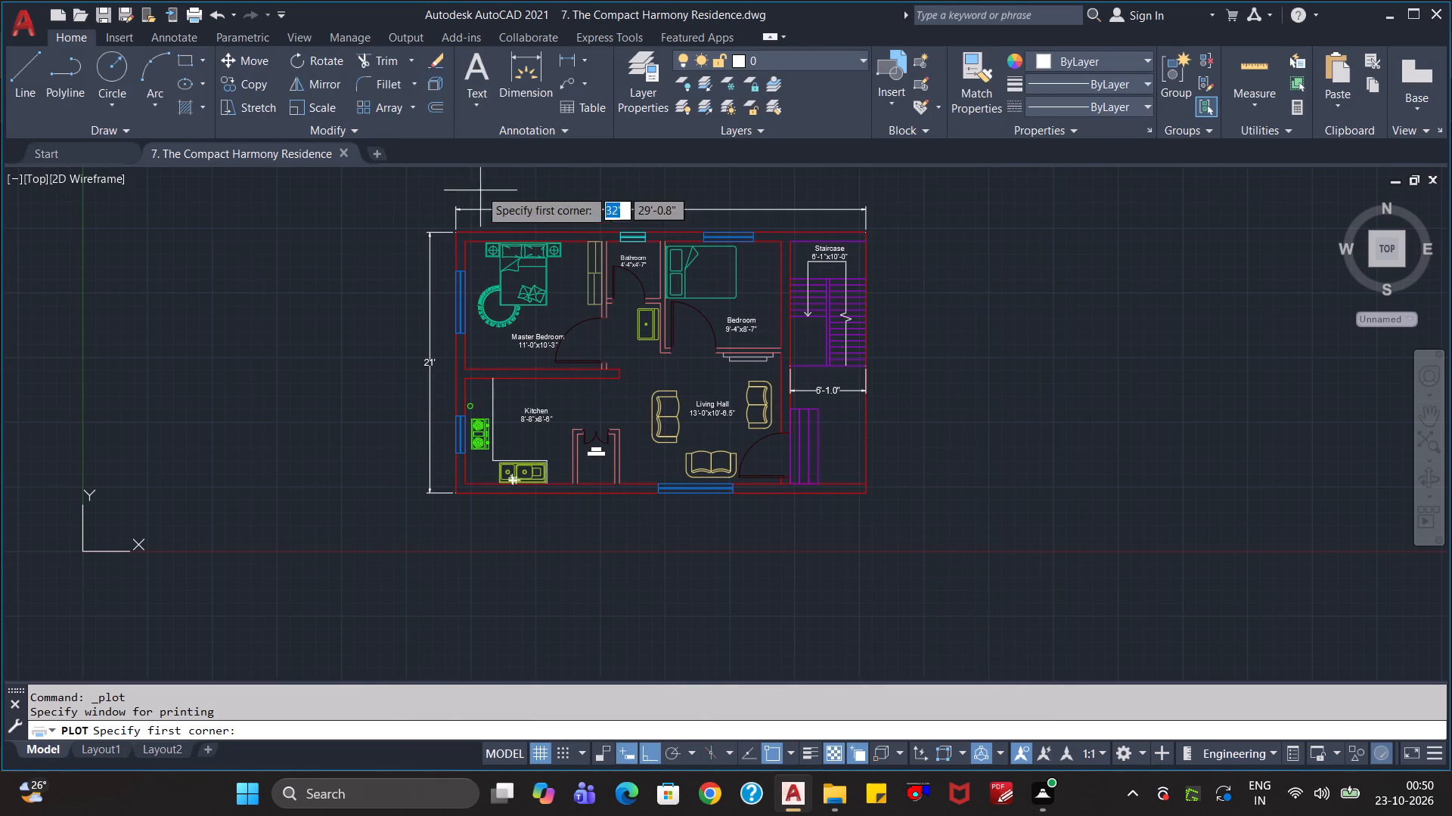
click(405, 187)
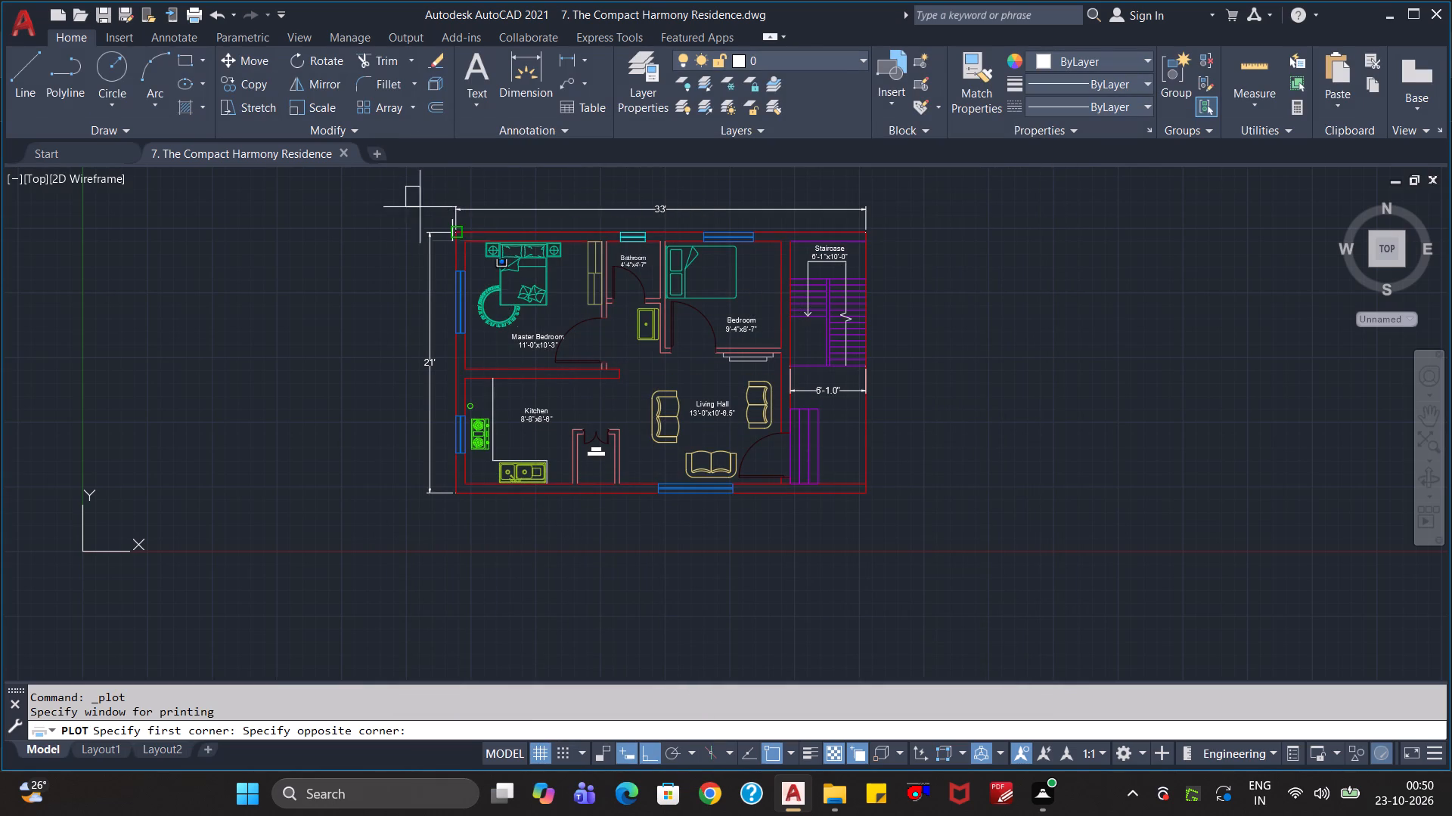
click(894, 536)
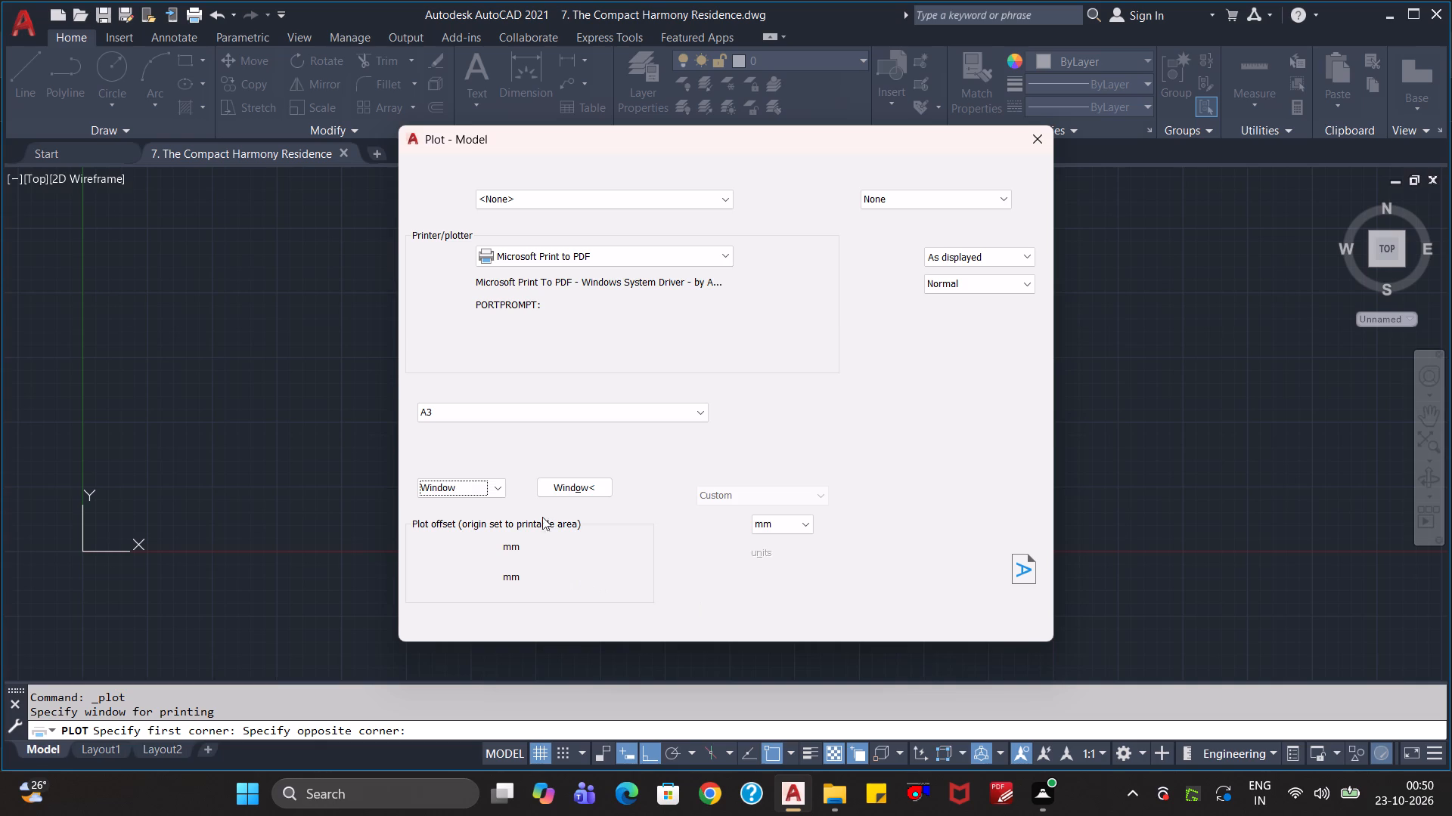
click(561, 551)
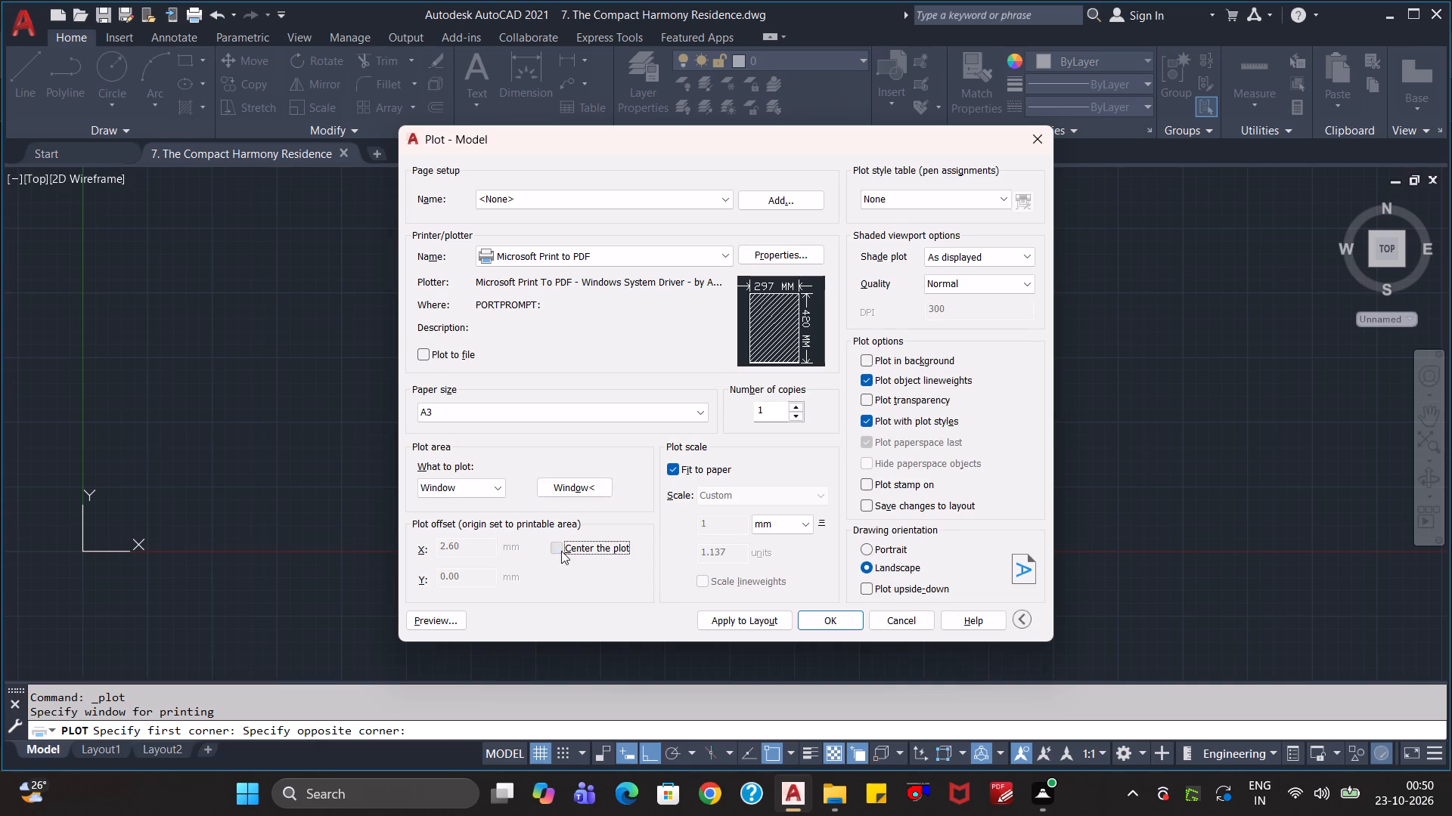
click(446, 623)
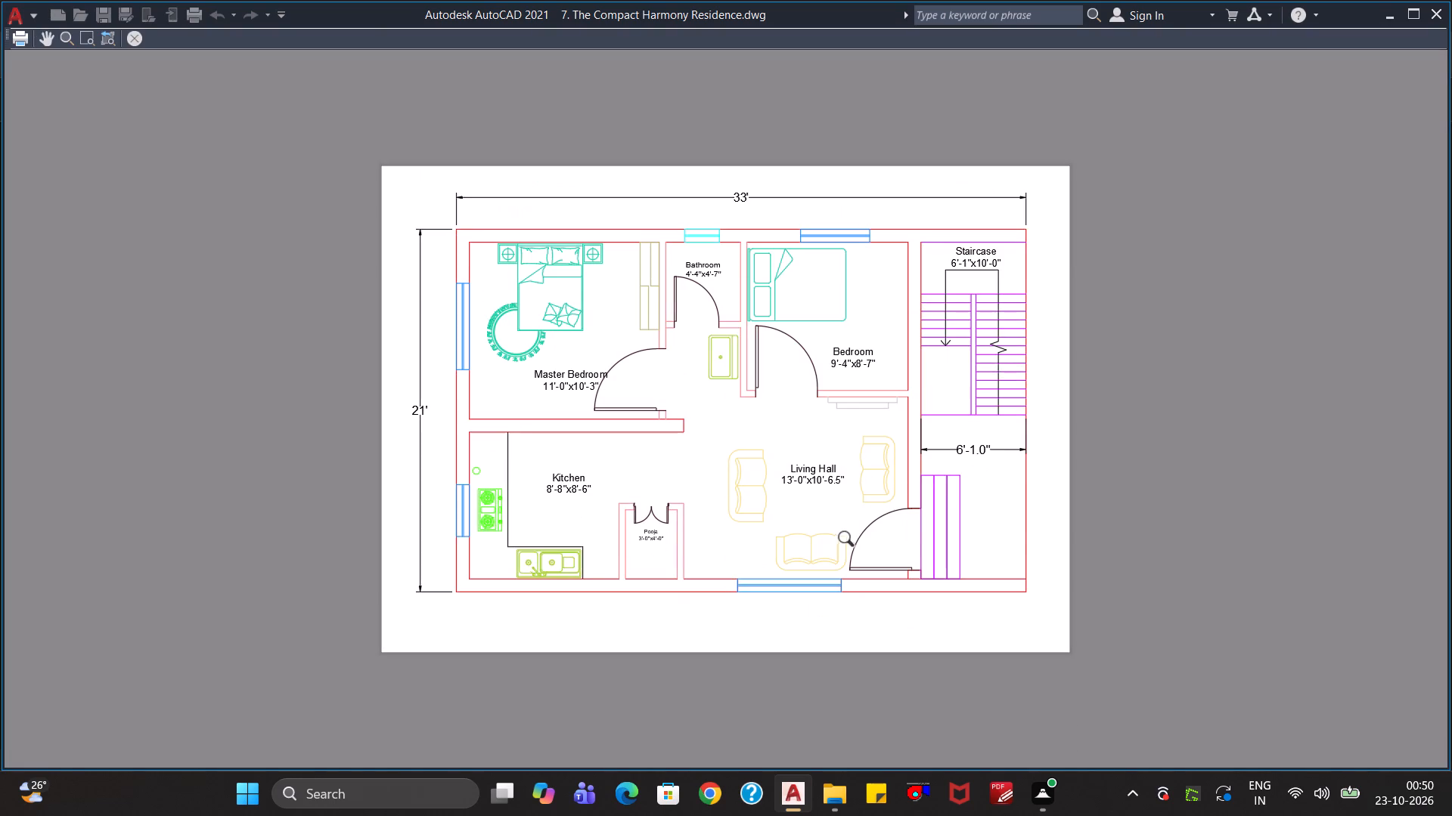
scroll(928, 431, up, 1)
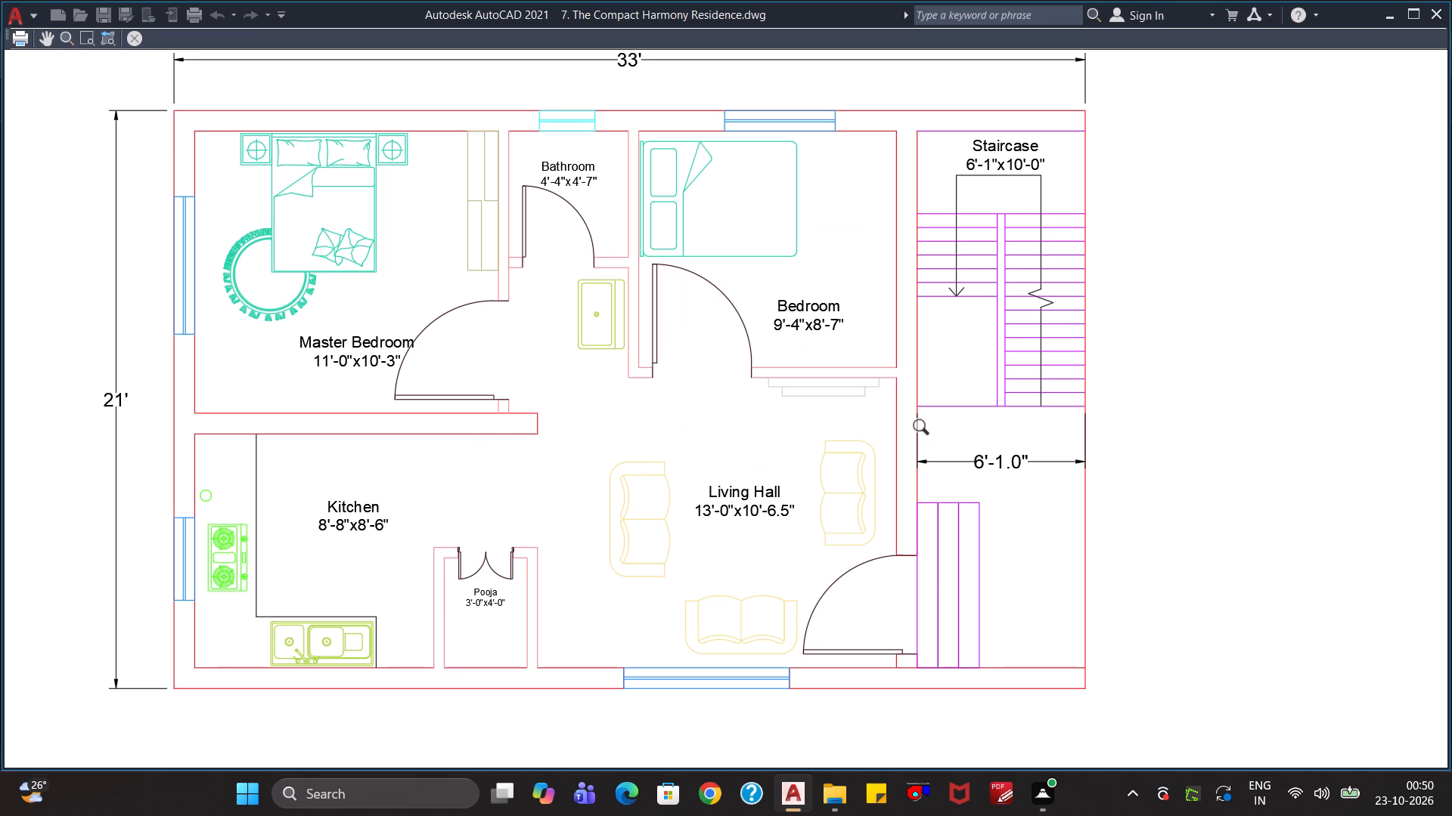
scroll(926, 427, down, 1)
scroll(919, 434, up, 1)
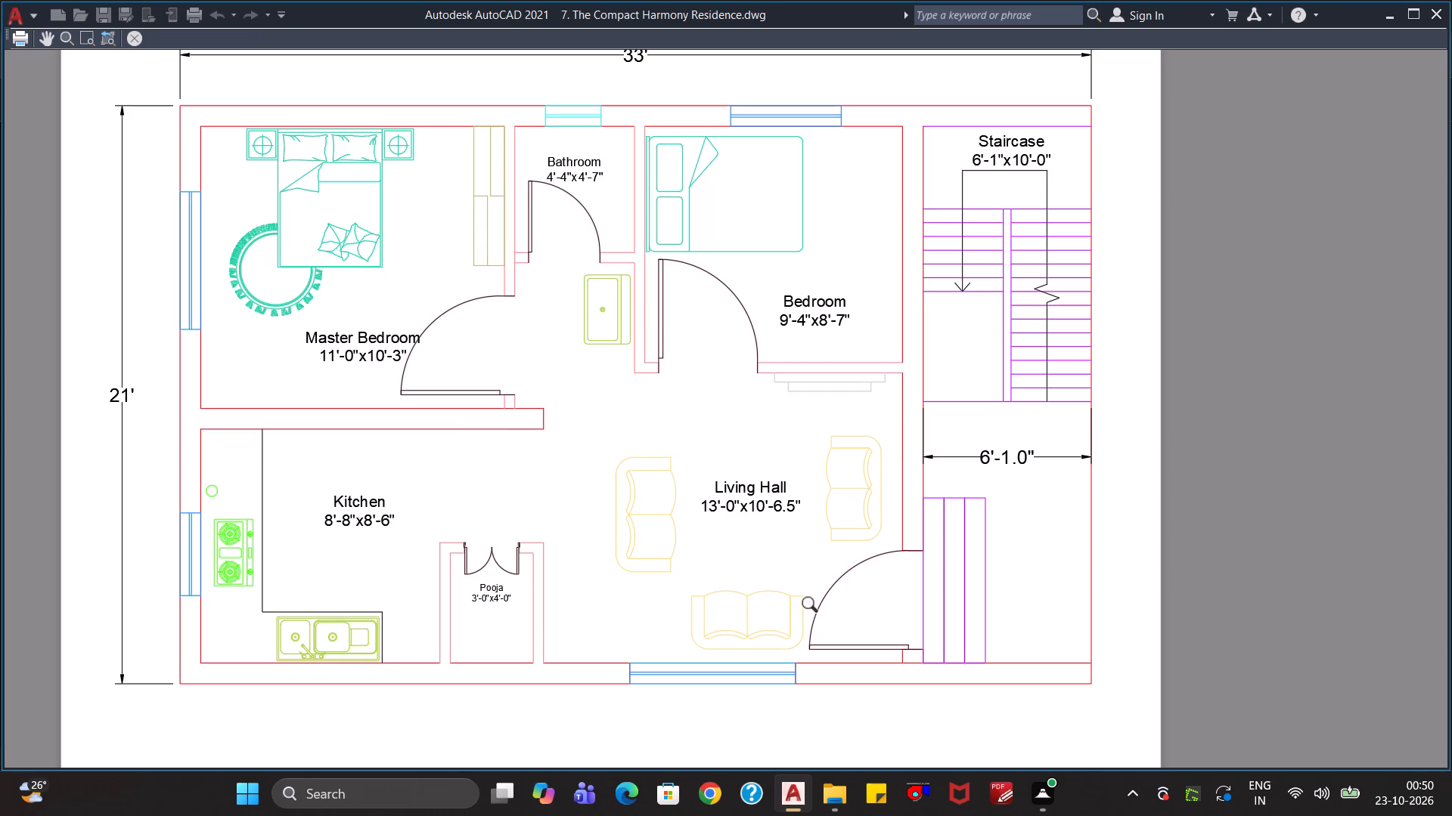
key(Escape)
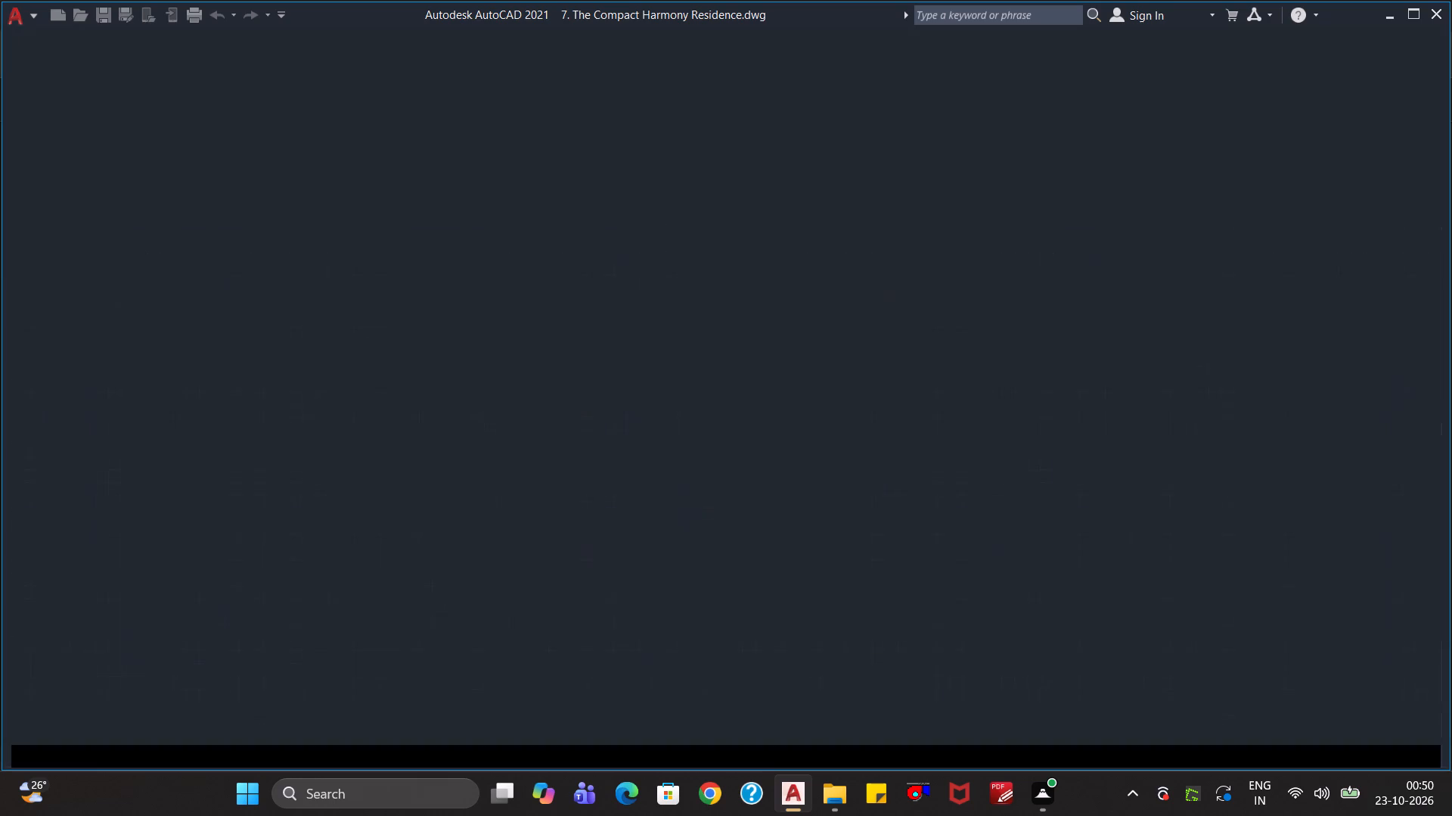
key(Escape)
key(Escape)
key(Escape)
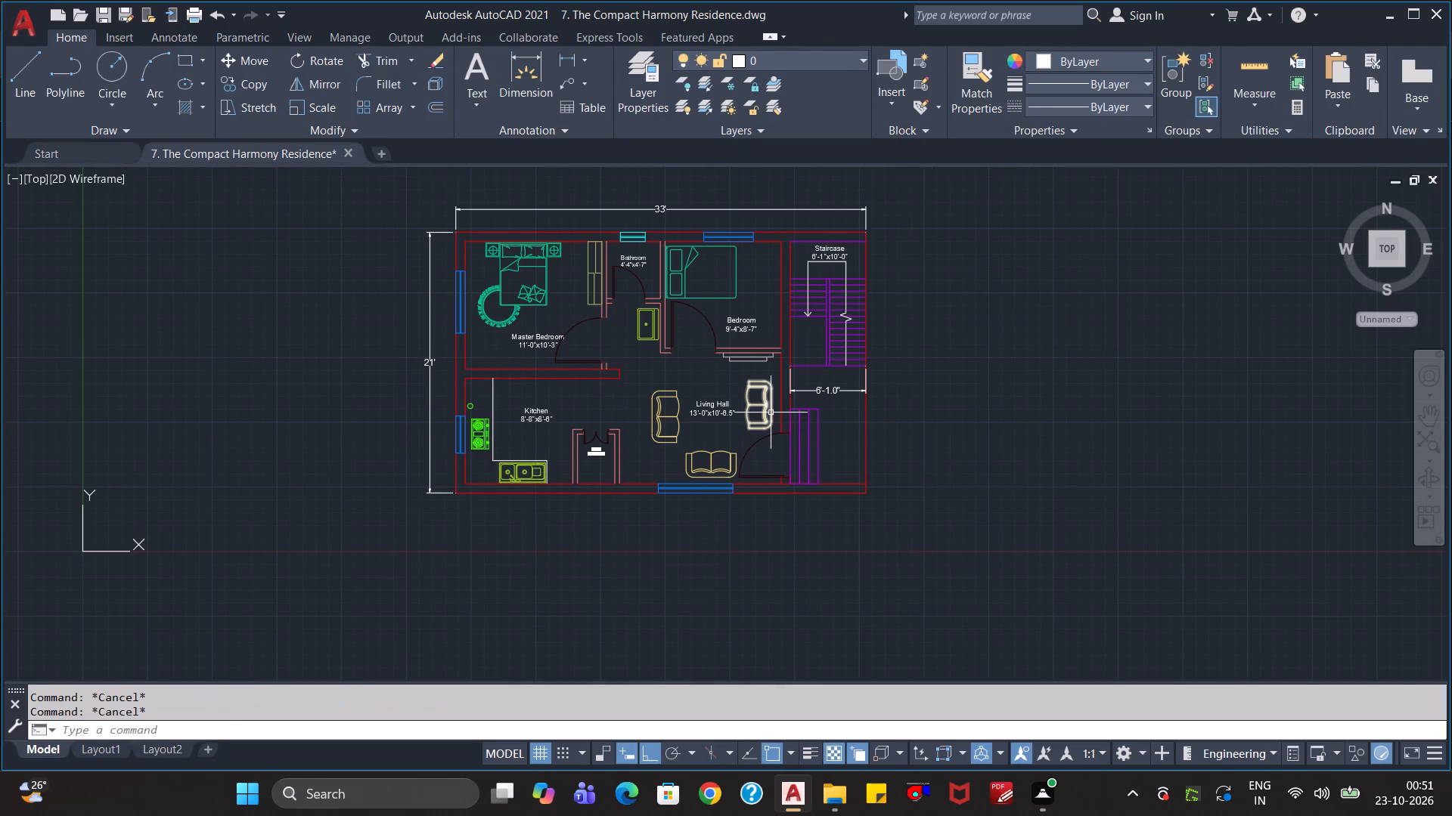
Change the Sofas layer's colour to index colour 50 for the three Living Hall sofas, and save the drawing.
click(771, 413)
click(653, 431)
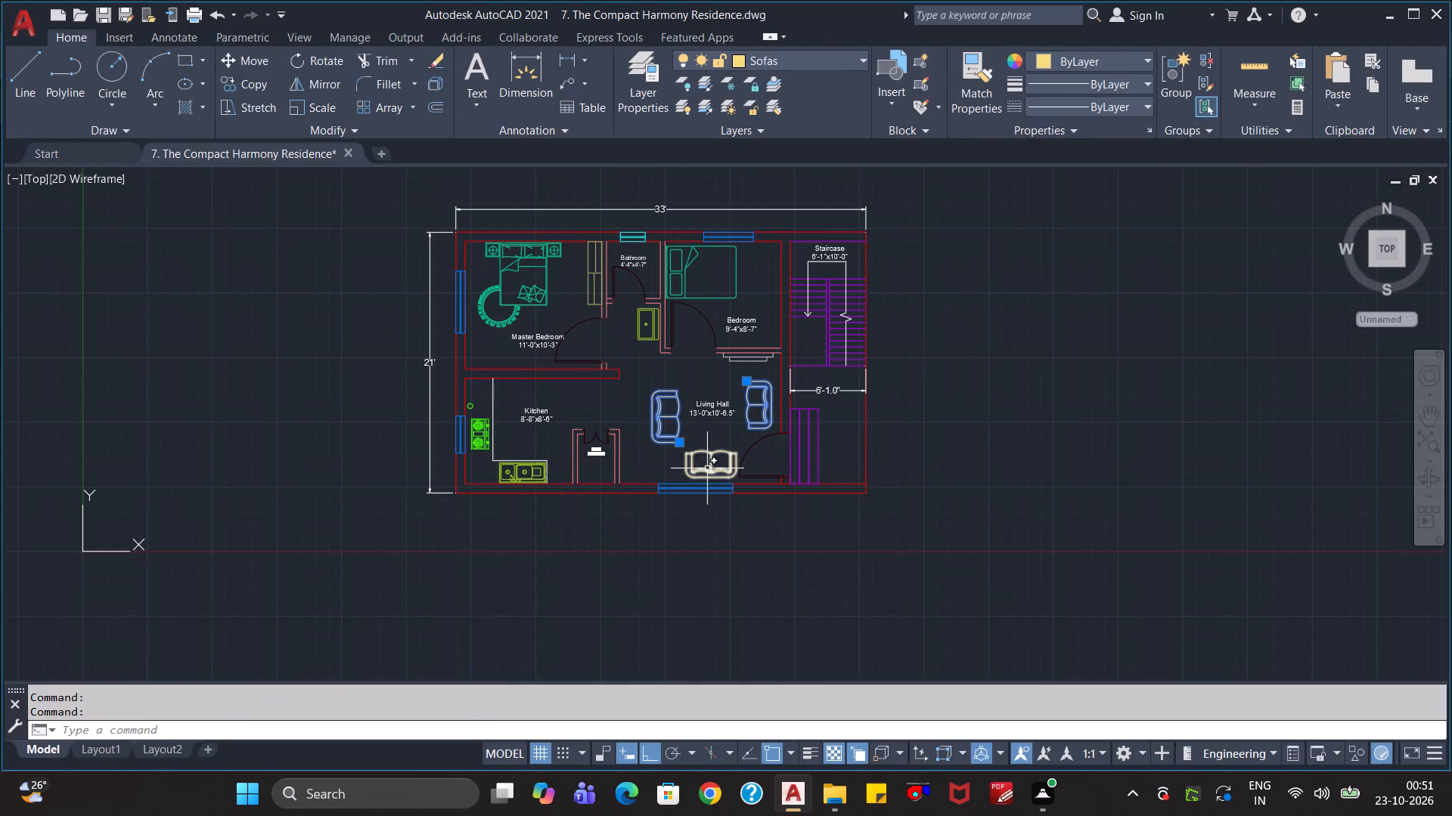
click(707, 468)
click(802, 59)
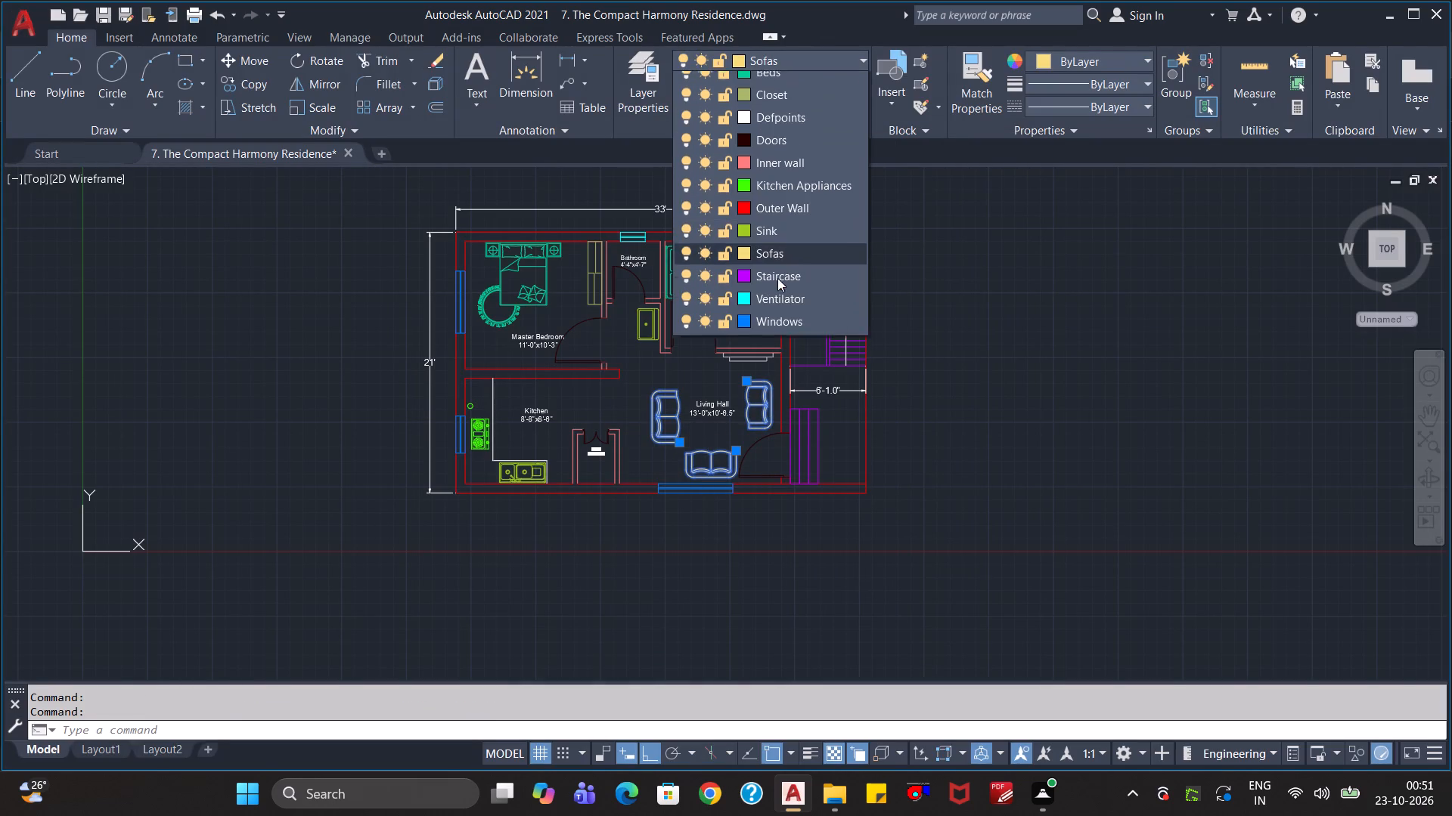
click(744, 288)
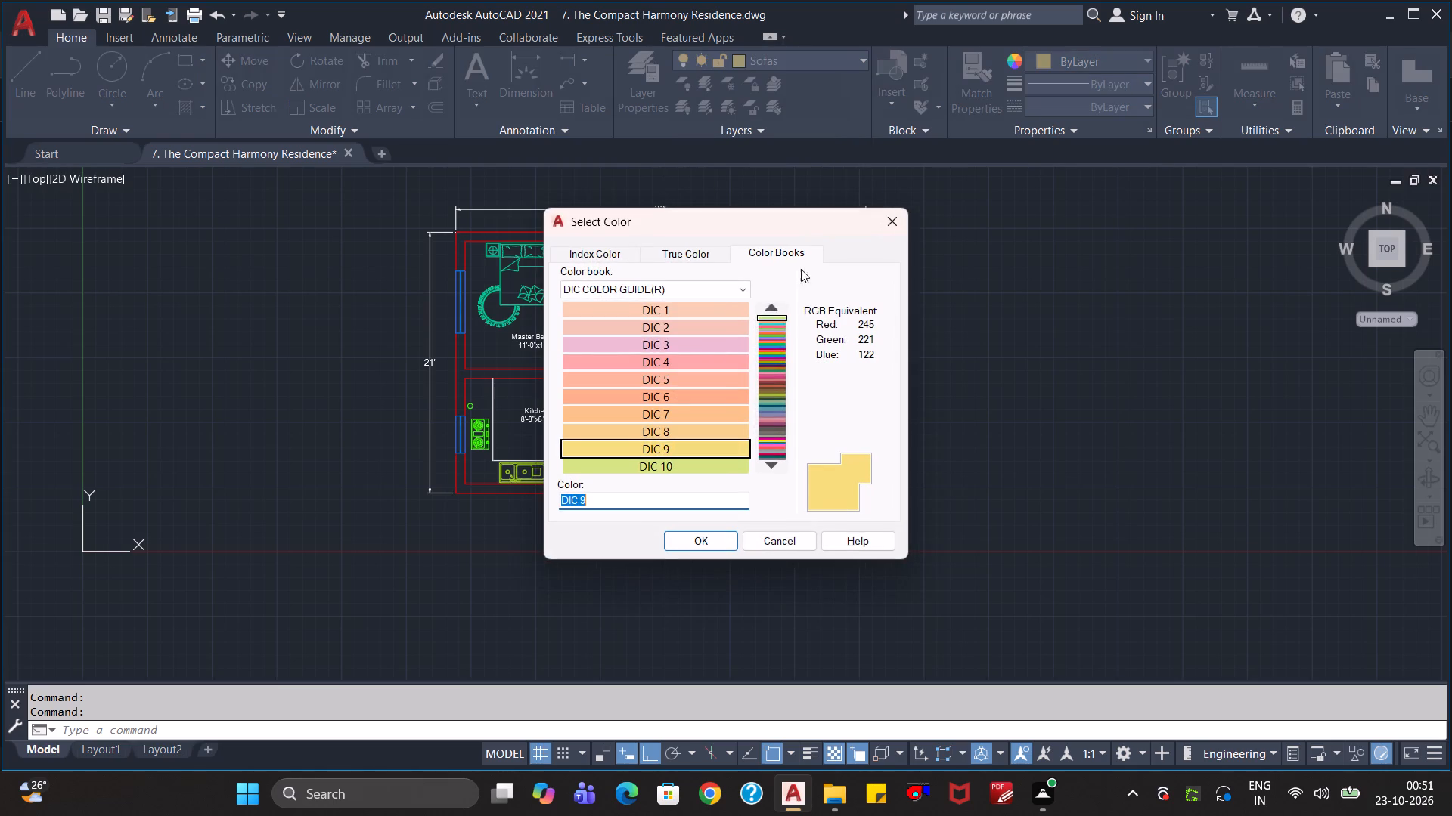
click(630, 255)
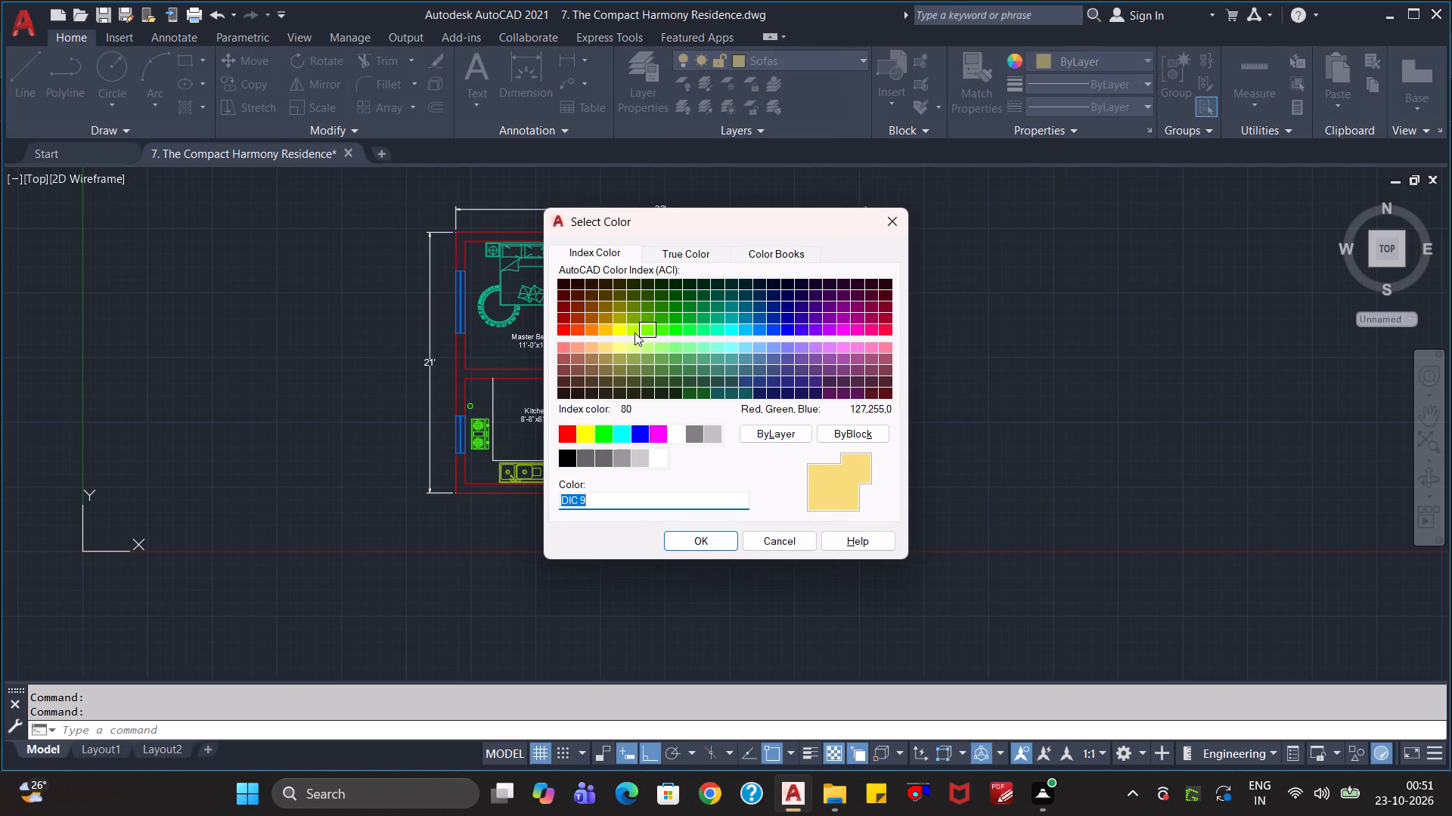
click(622, 327)
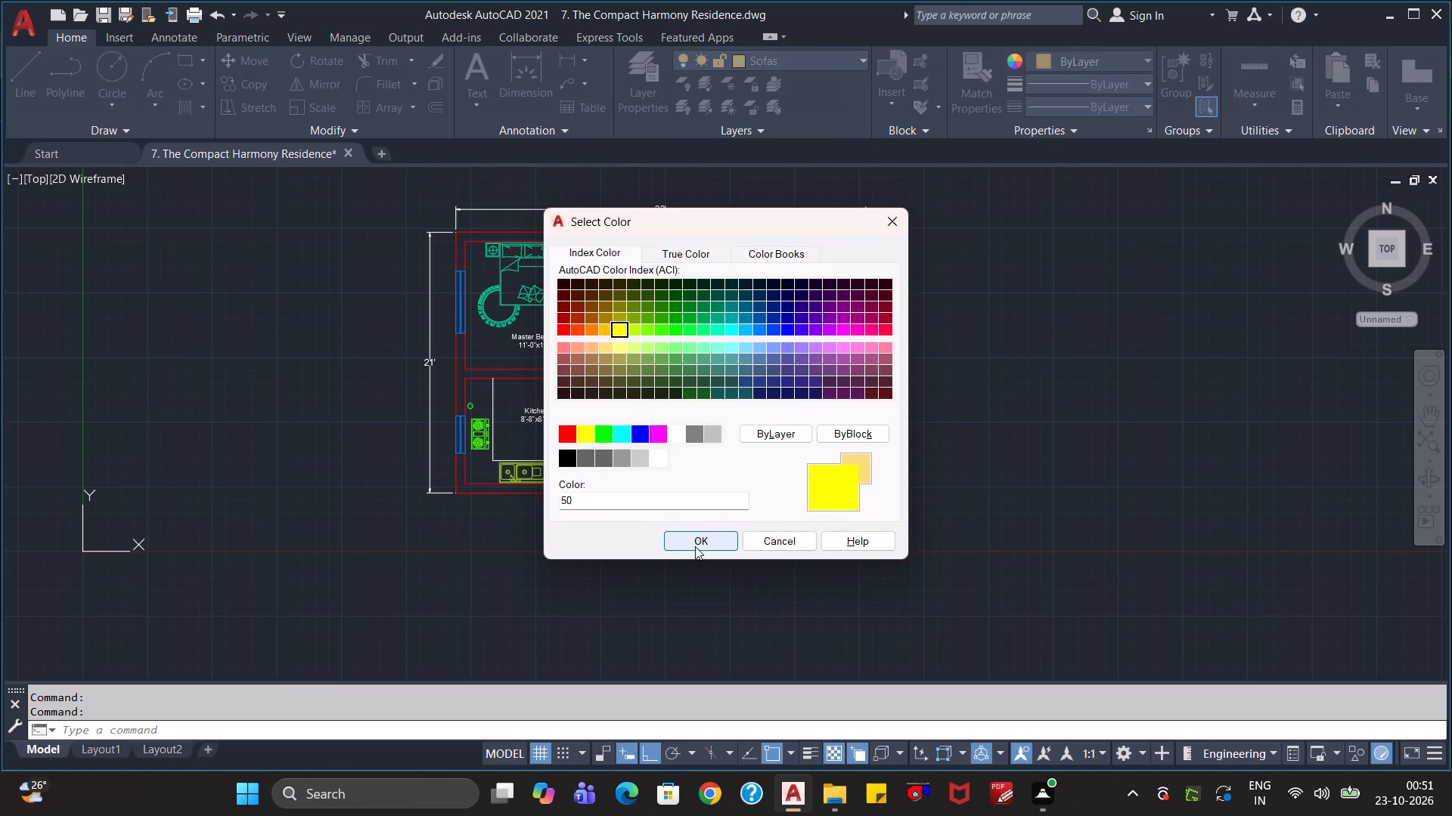
click(697, 544)
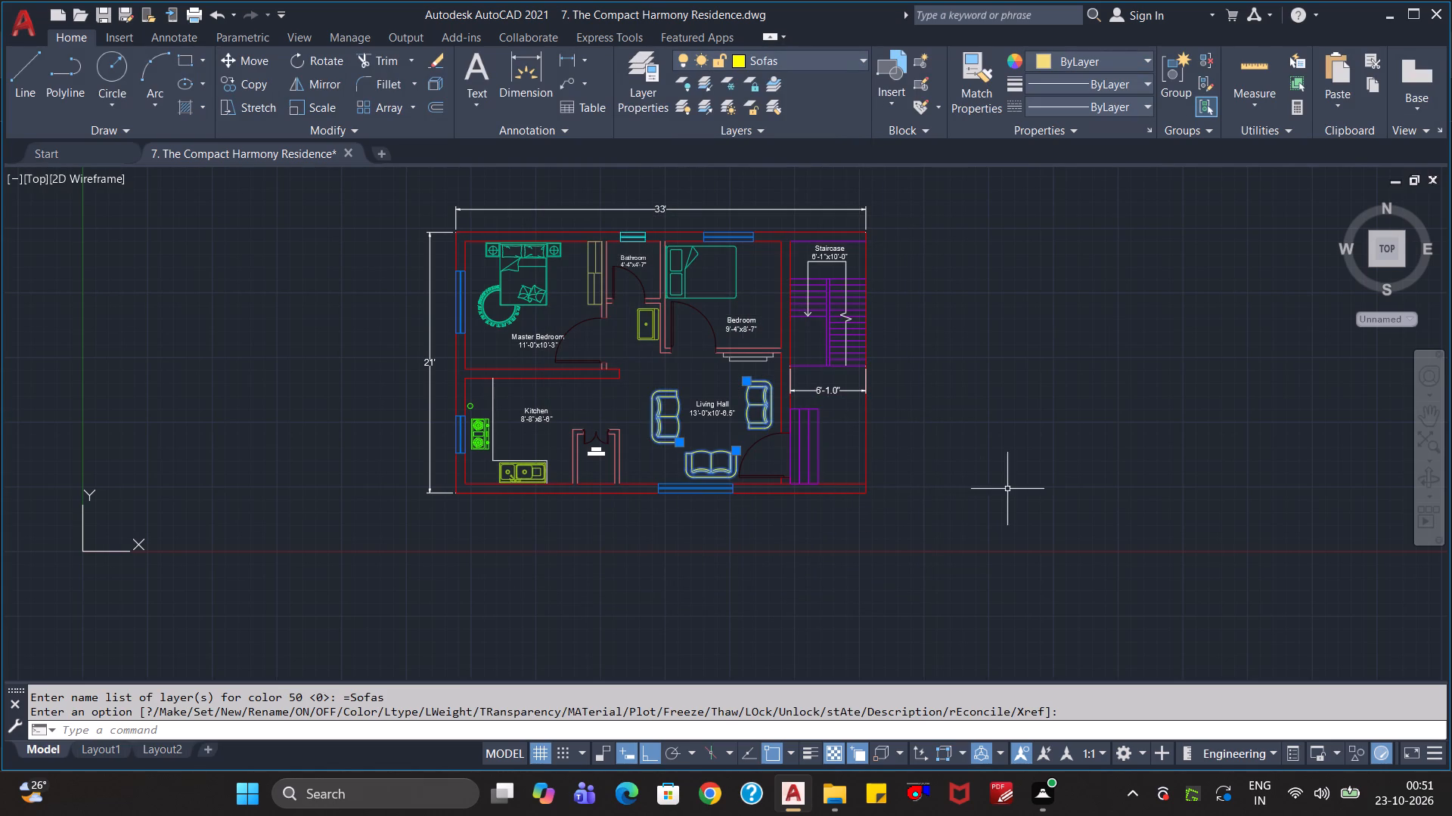
key(Escape)
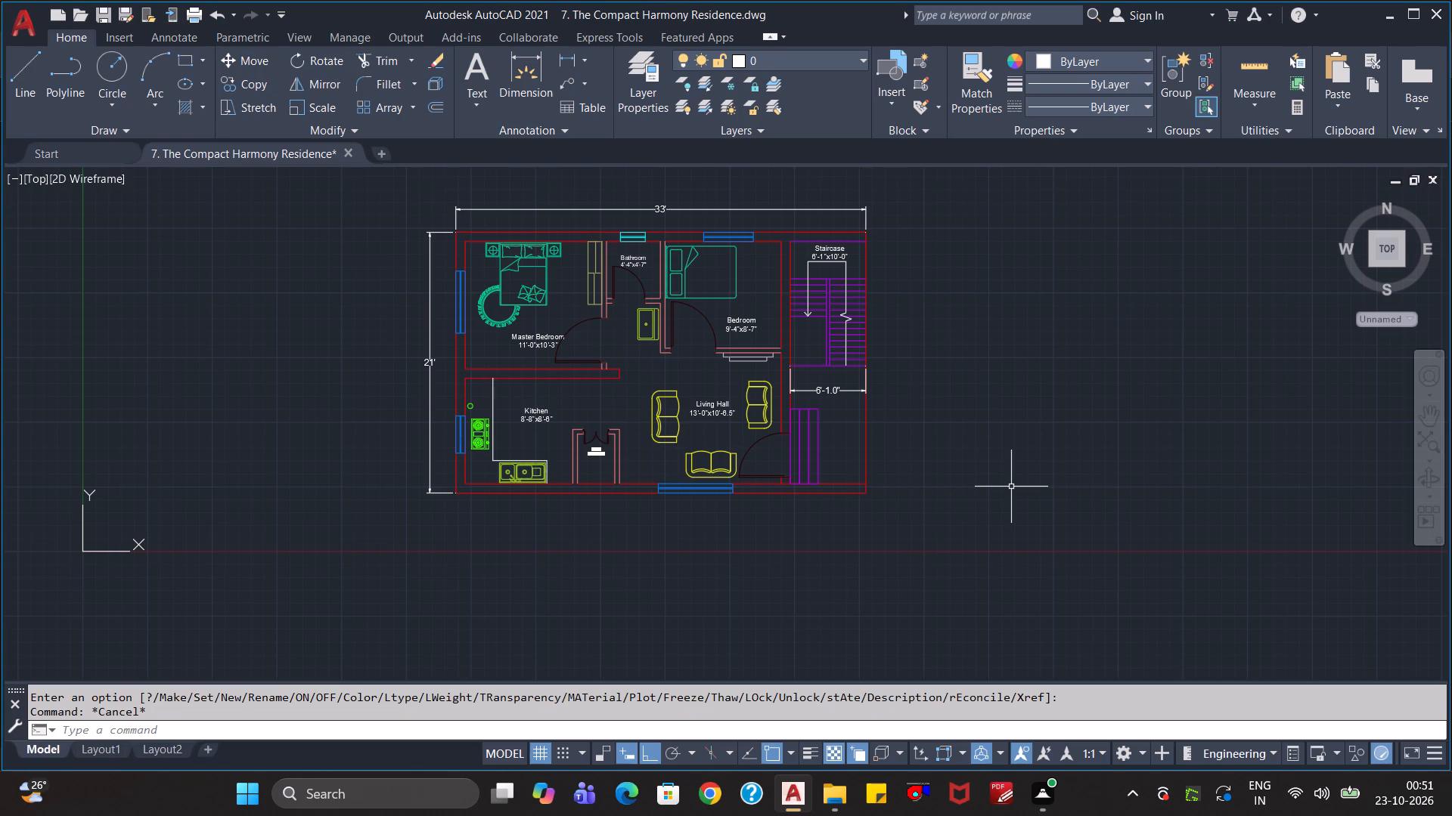
key(ctrl+s)
Preview the recoloured plan as a centred A3 plot with Microsoft Print to PDF, using a window around the whole dimensioned plan.
key(ctrl+p)
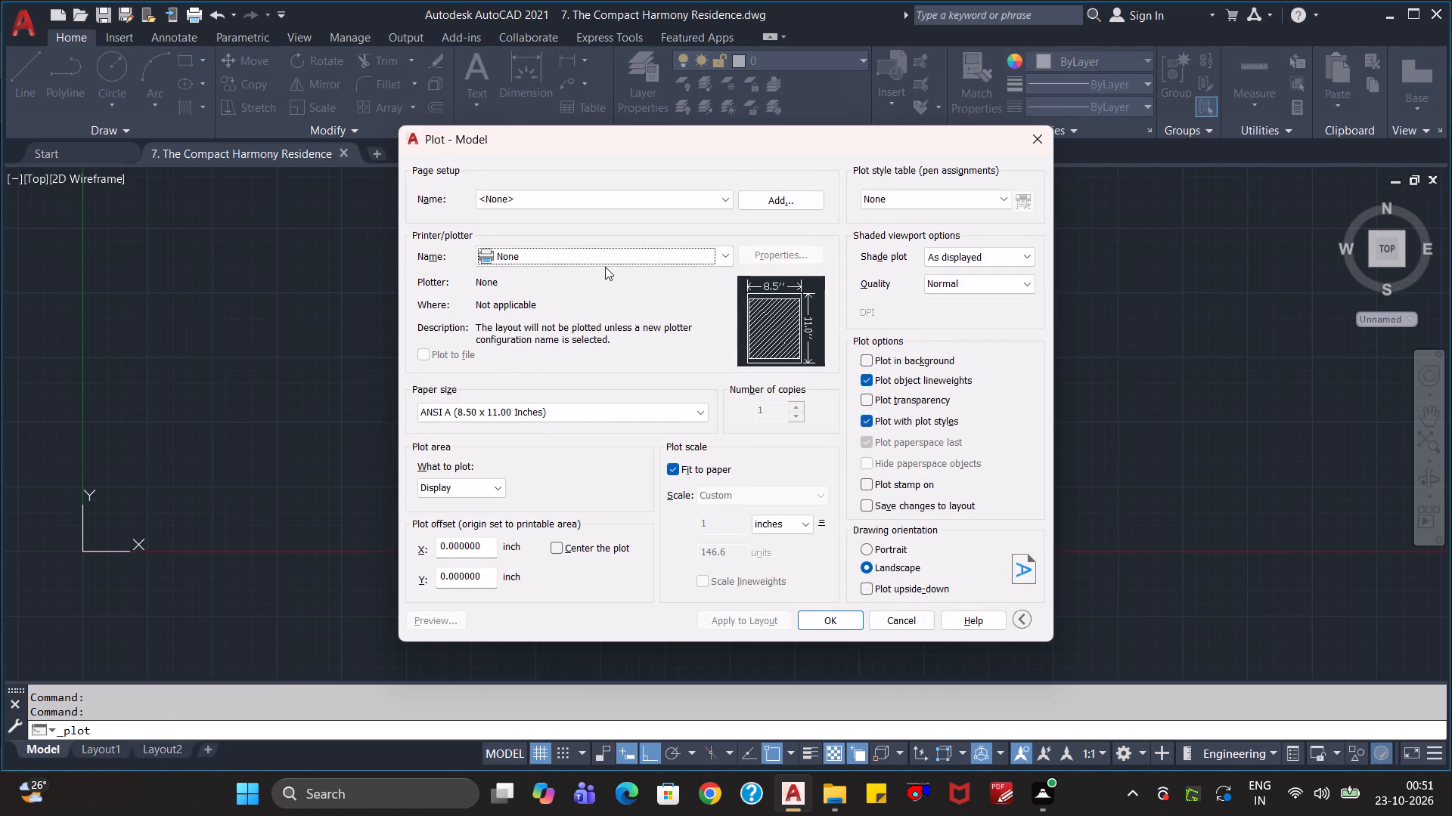
click(607, 264)
click(560, 325)
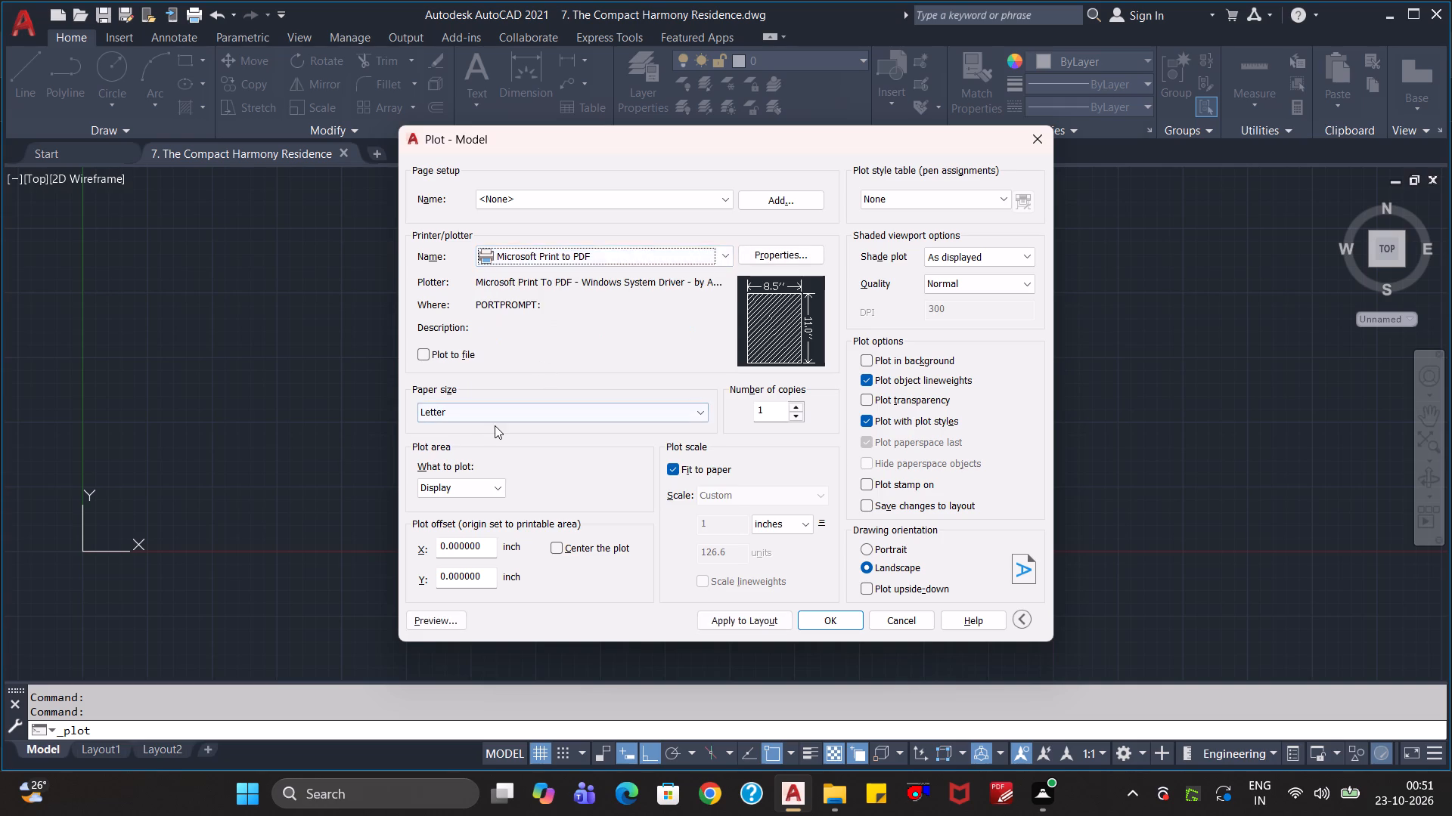
click(501, 415)
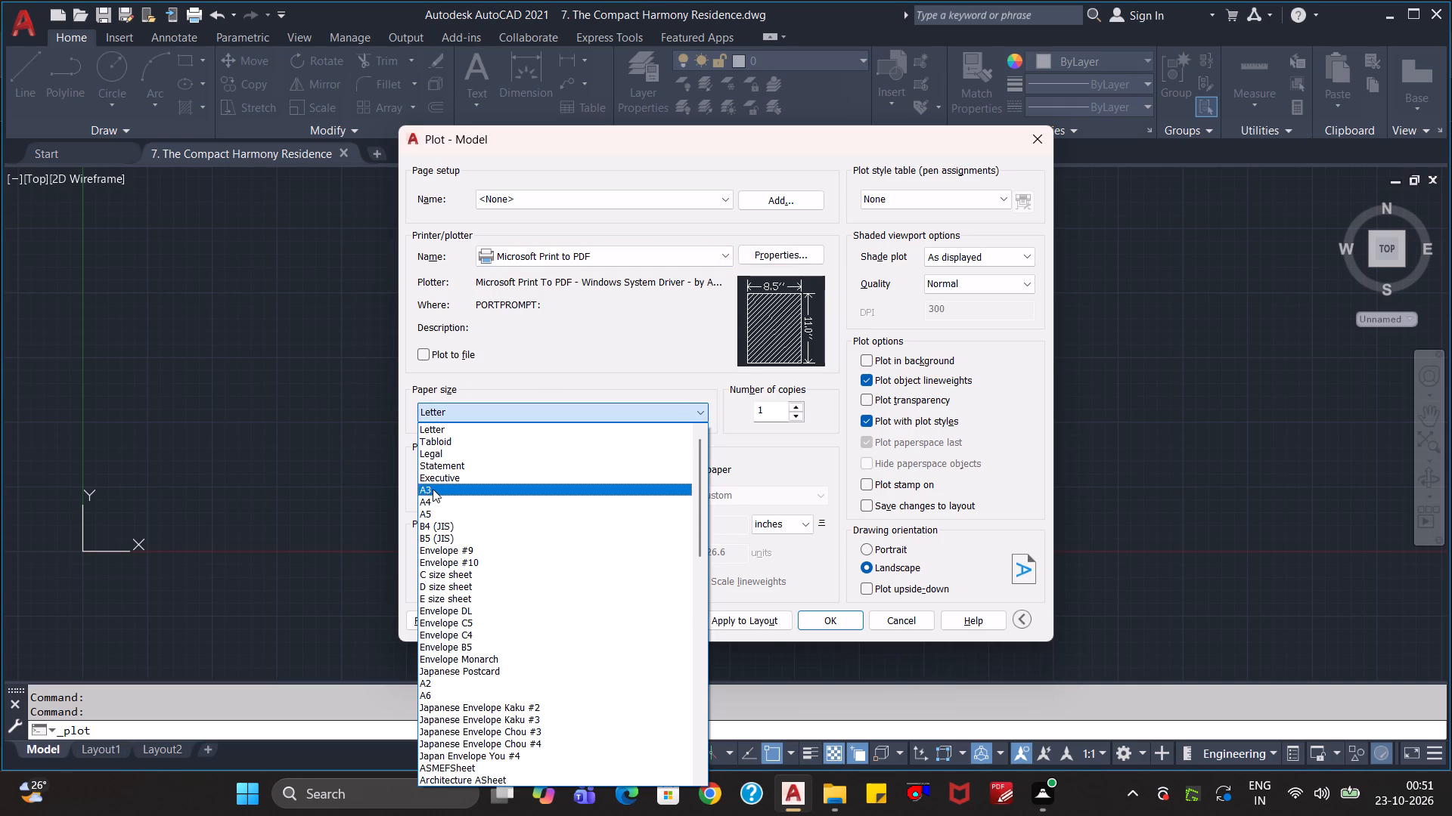
click(433, 489)
click(451, 479)
click(447, 540)
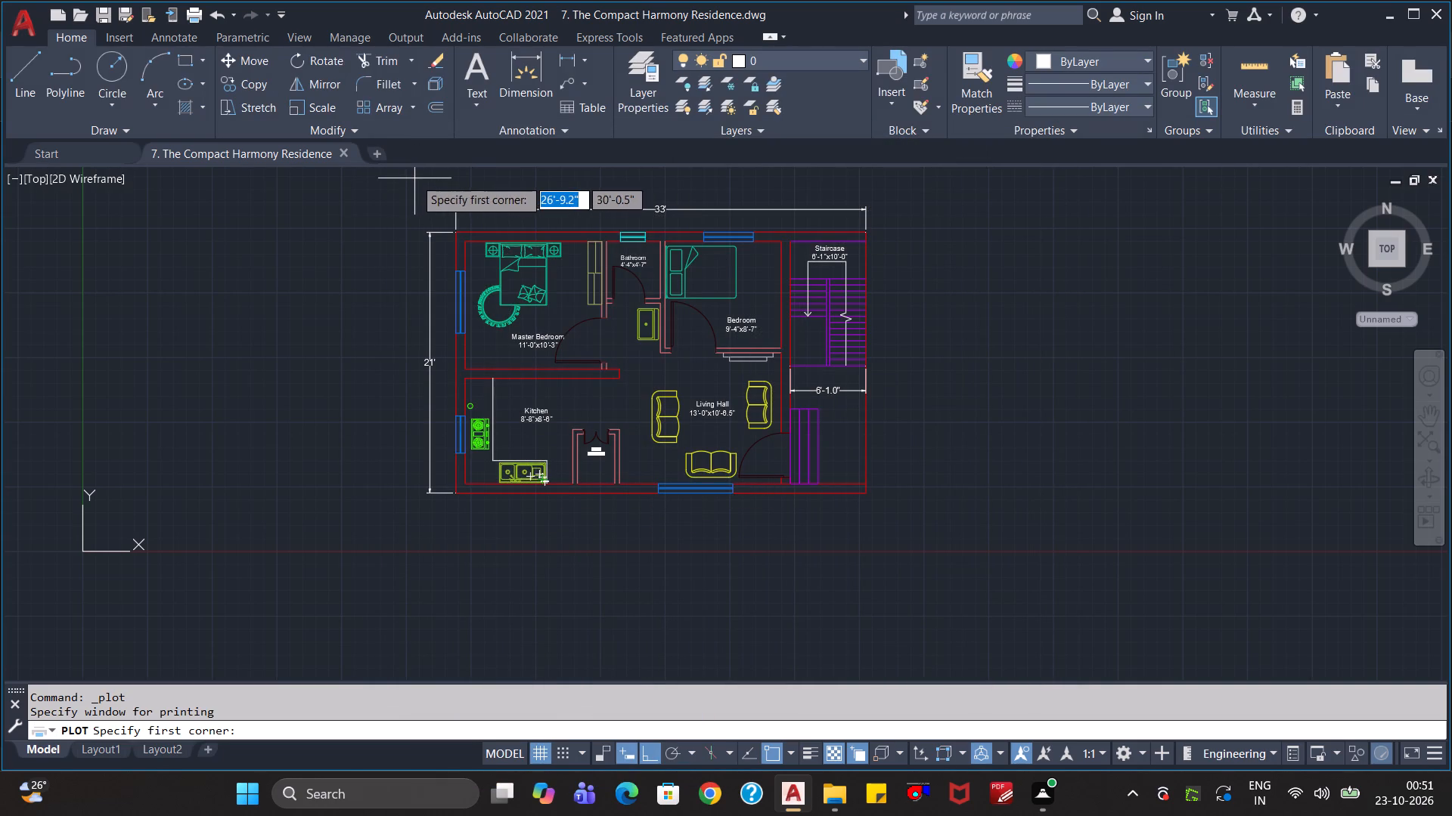
click(405, 187)
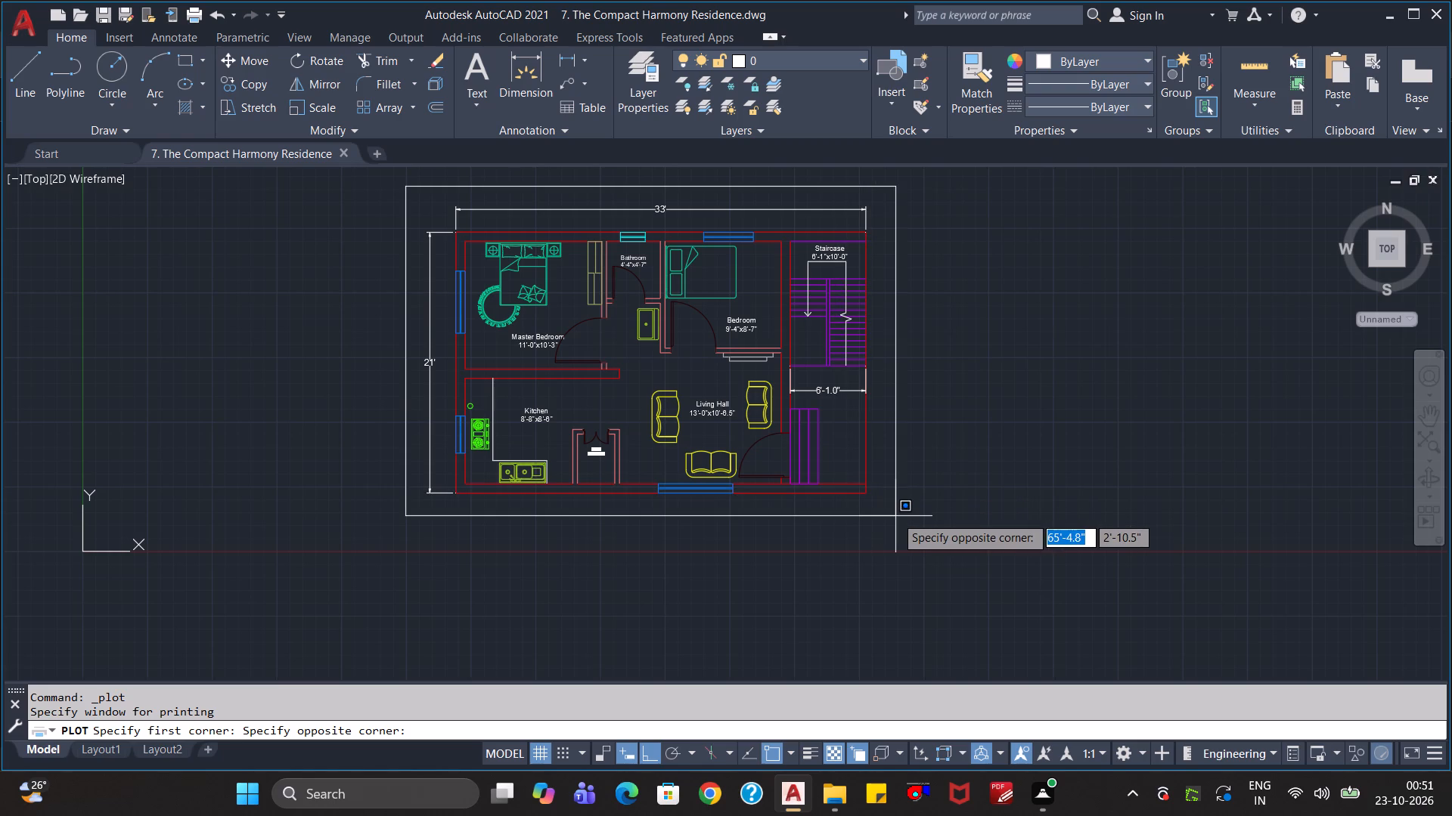
click(890, 521)
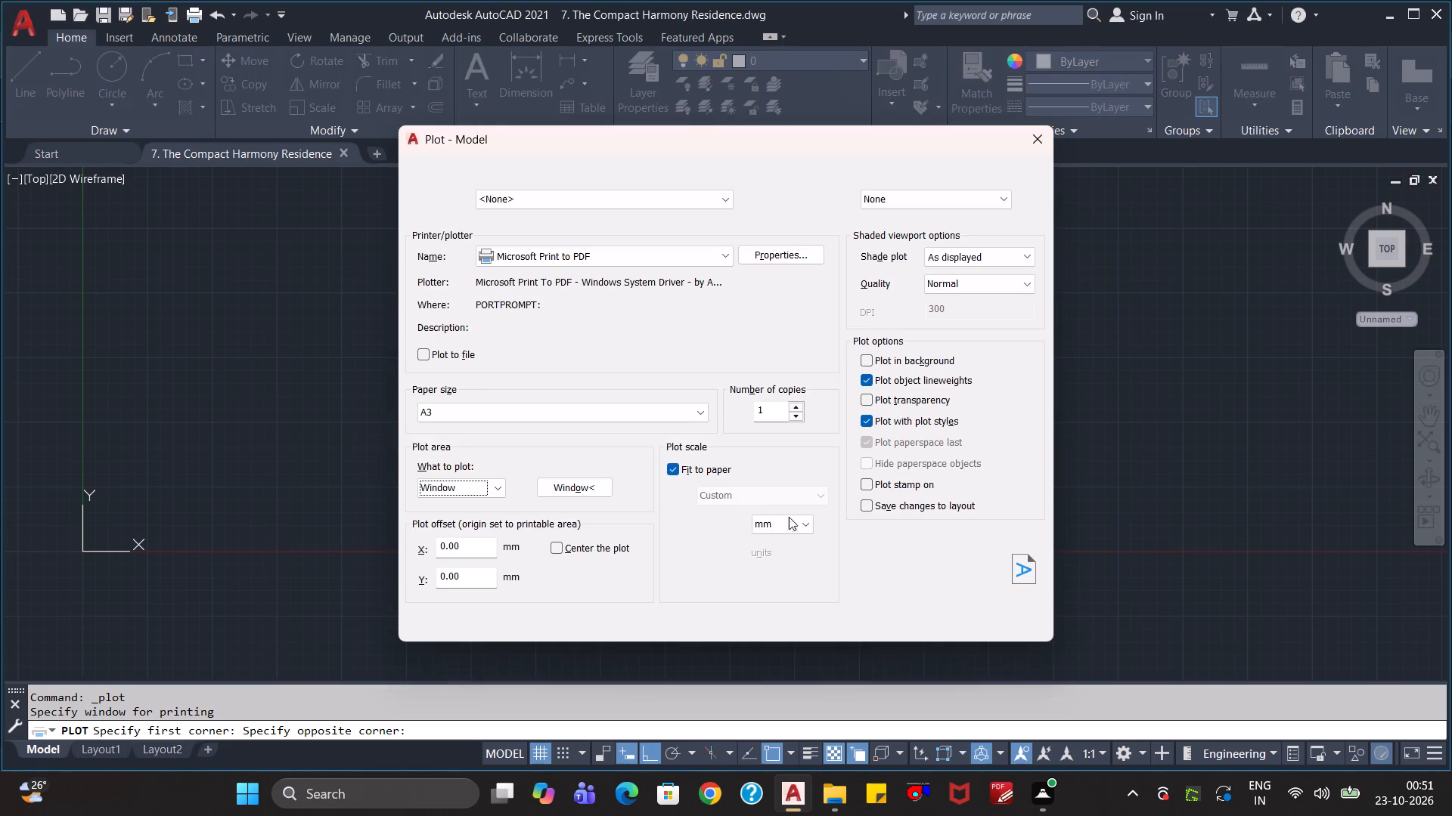
click(548, 546)
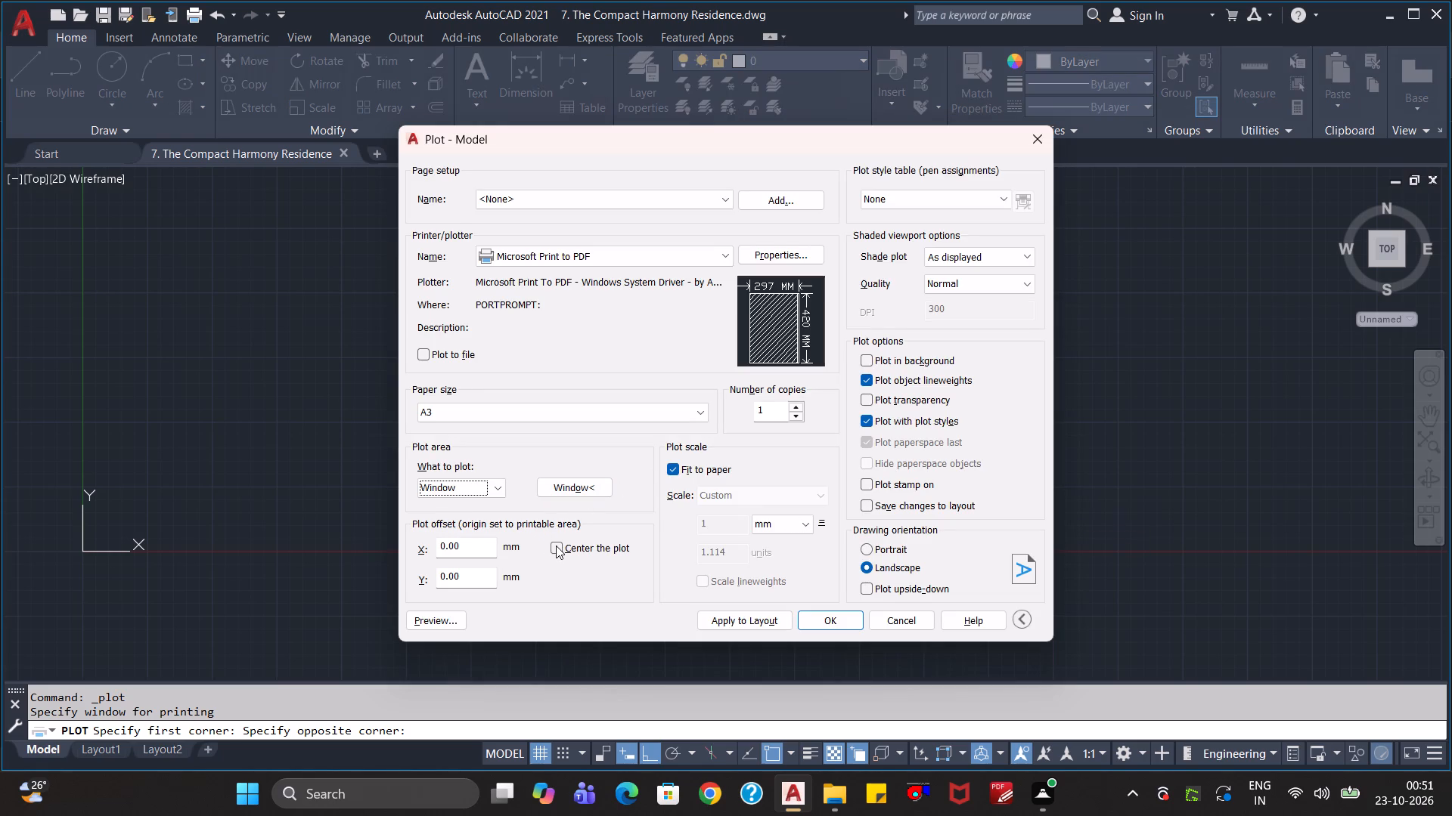
click(556, 546)
click(448, 620)
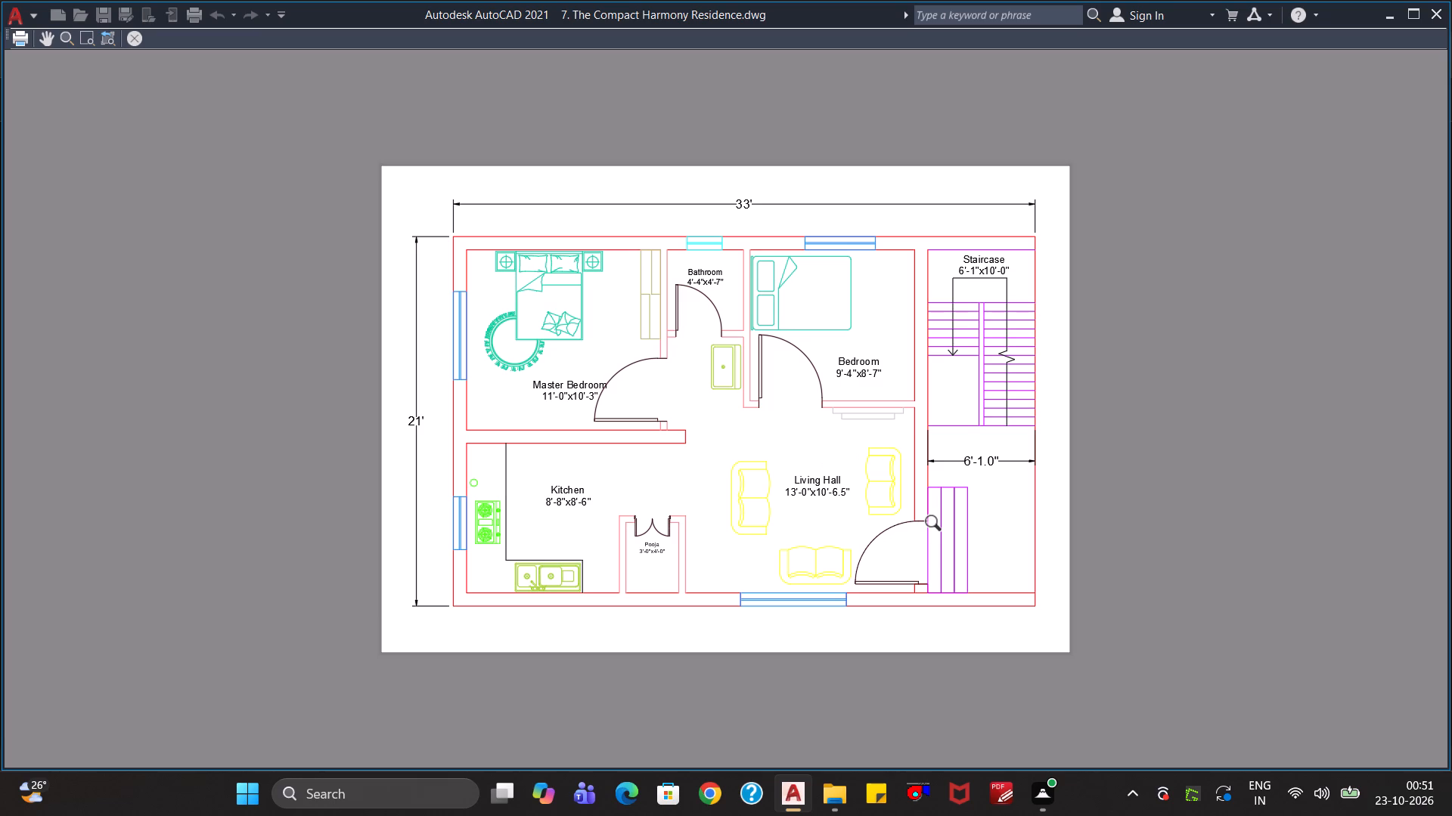
key(Escape)
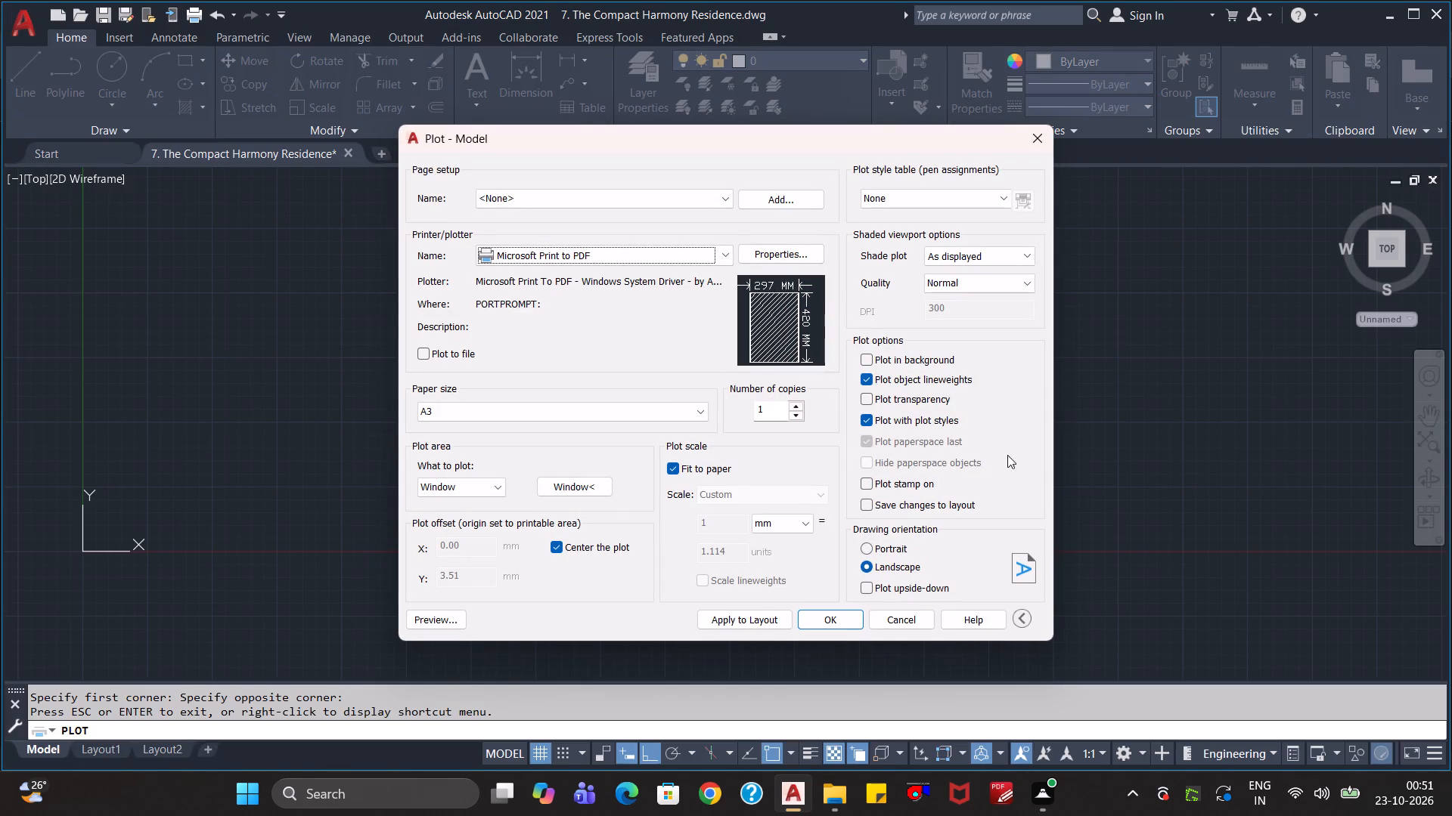
key(Escape)
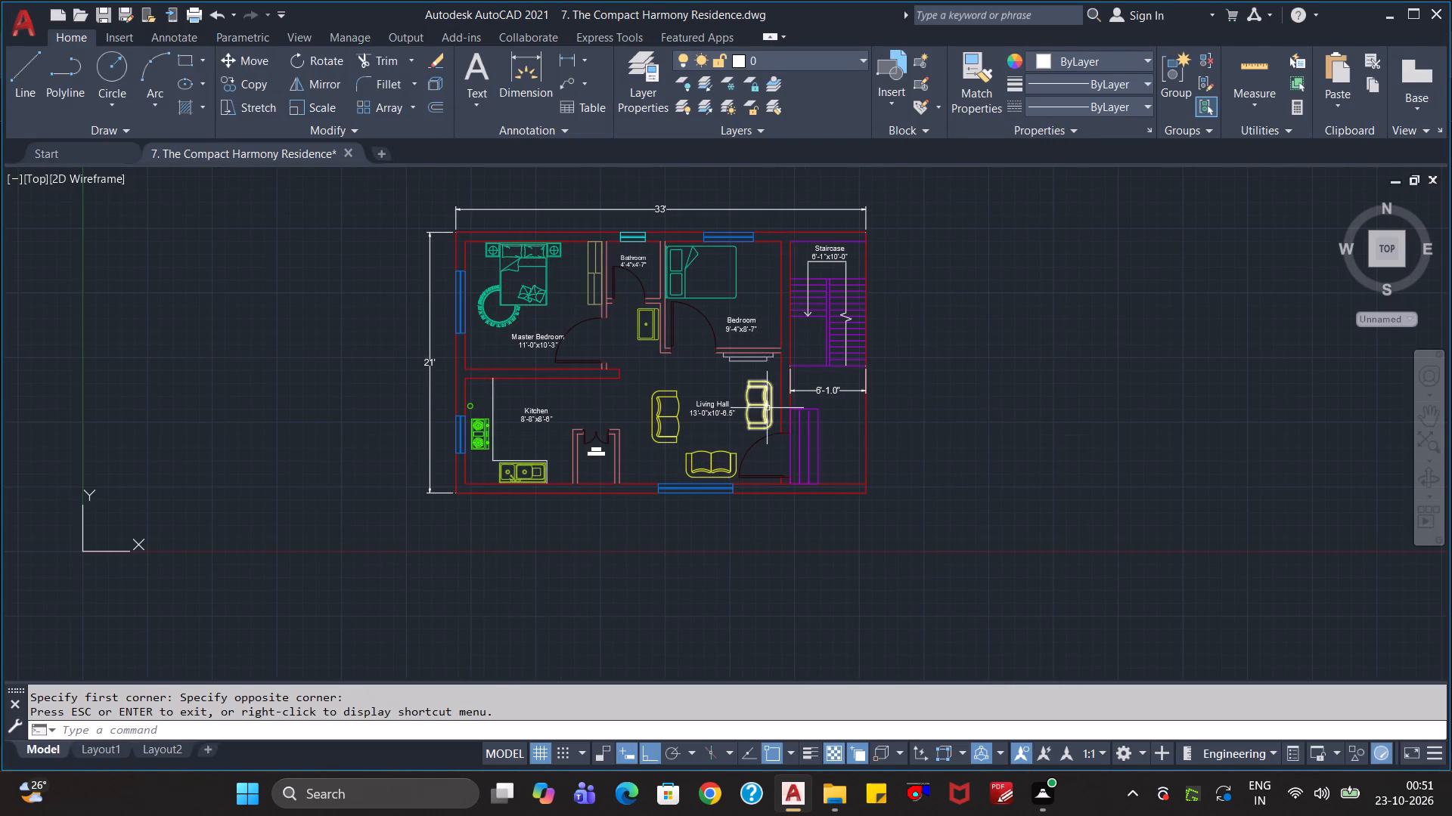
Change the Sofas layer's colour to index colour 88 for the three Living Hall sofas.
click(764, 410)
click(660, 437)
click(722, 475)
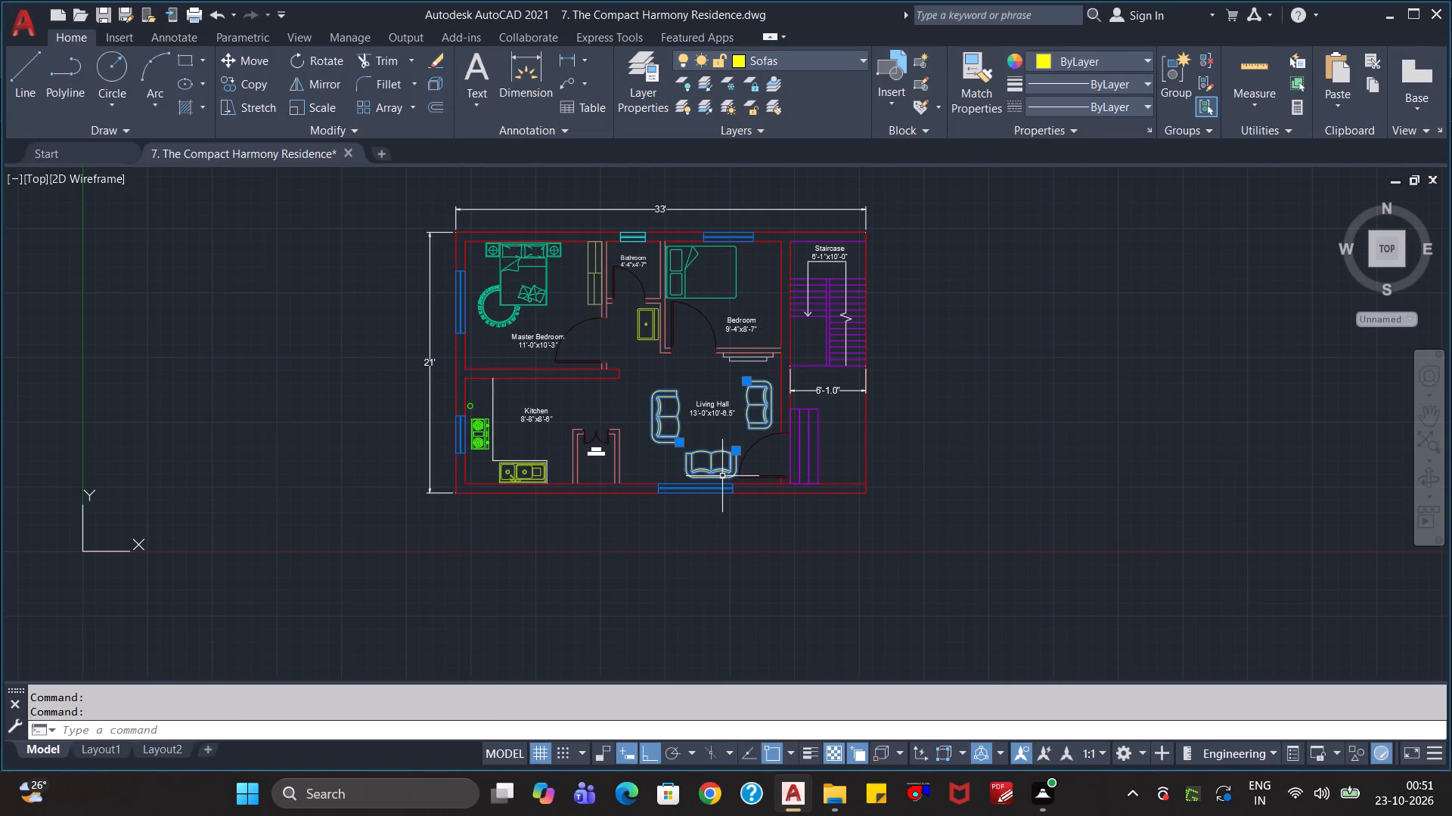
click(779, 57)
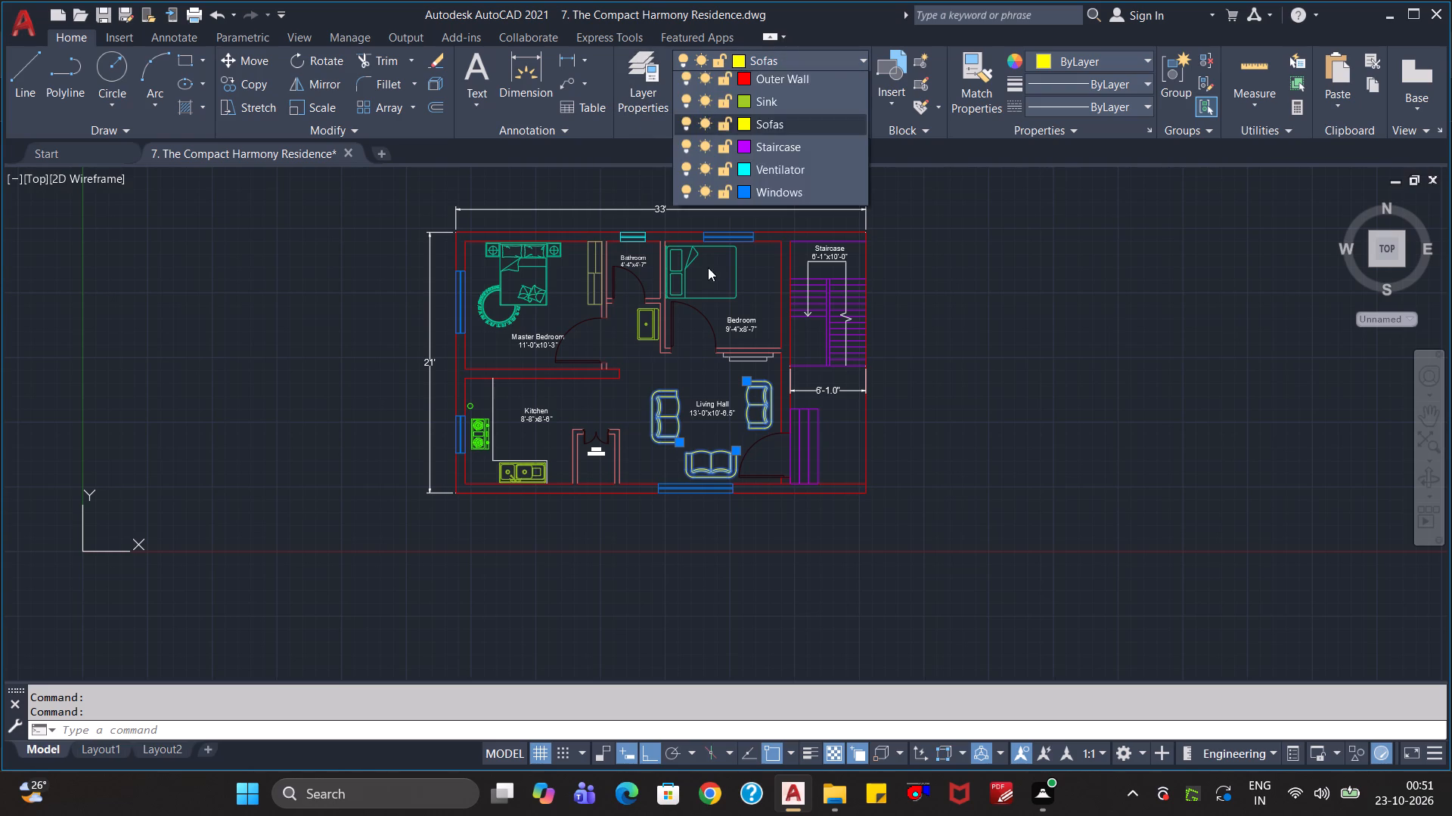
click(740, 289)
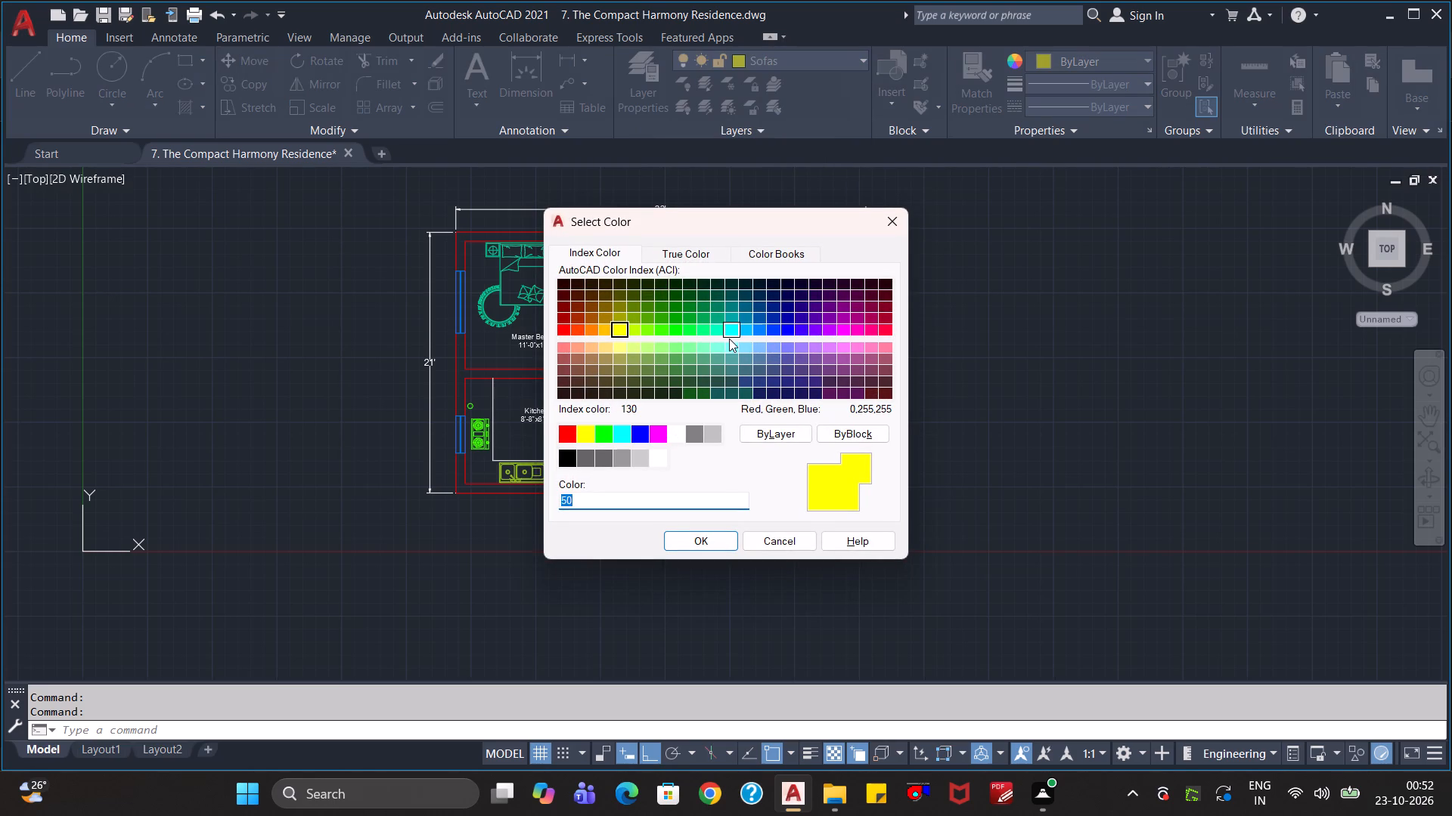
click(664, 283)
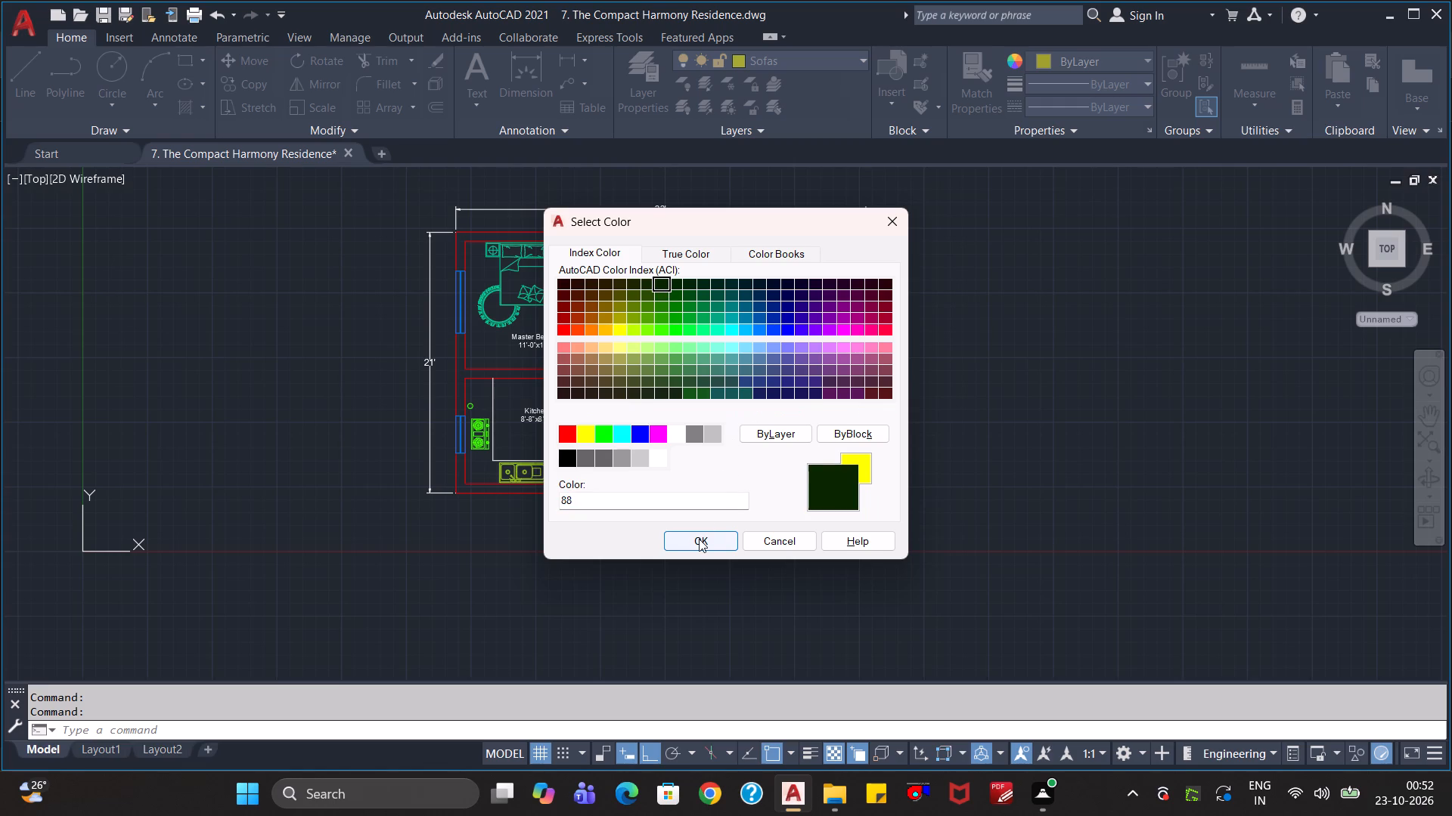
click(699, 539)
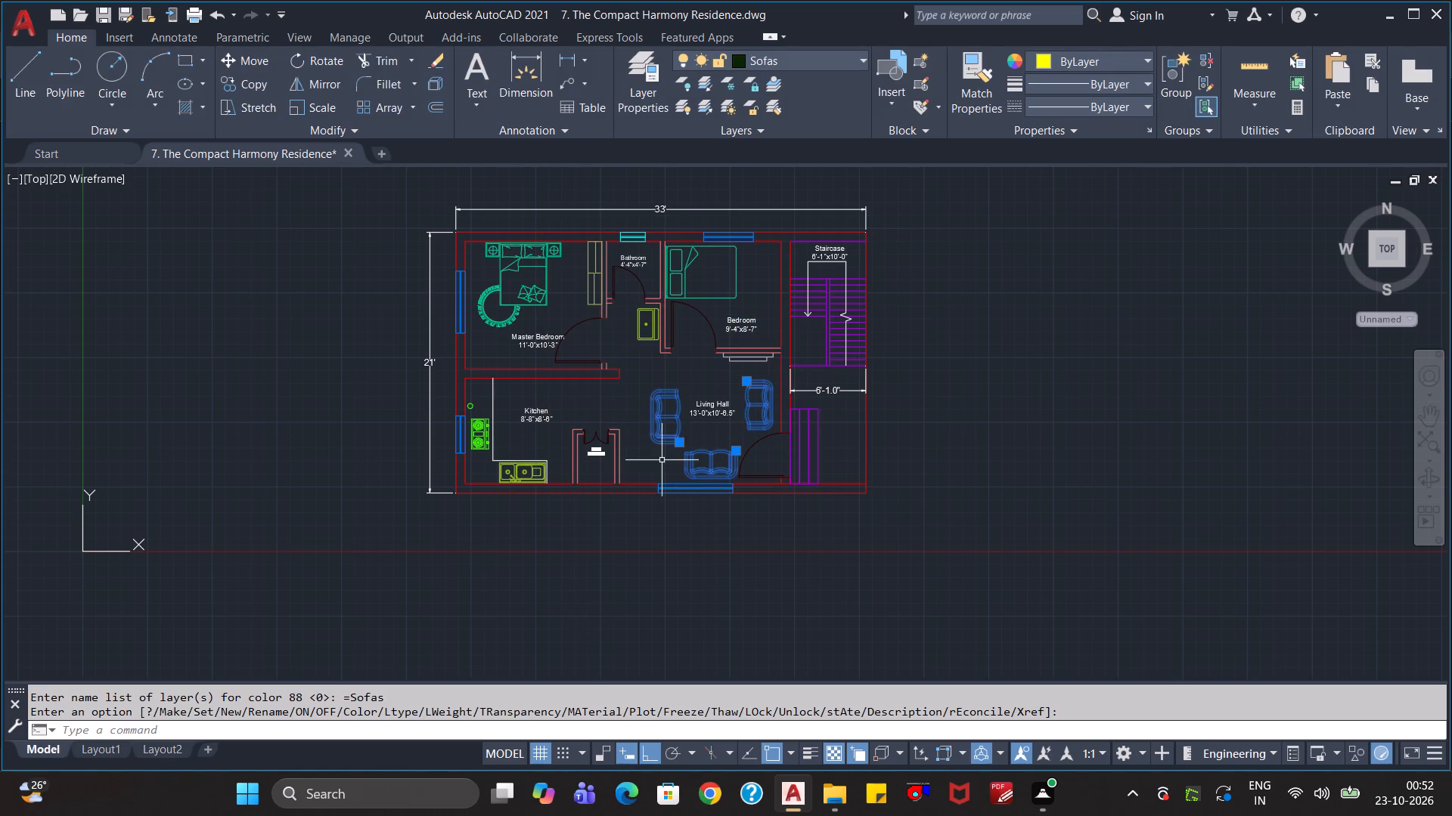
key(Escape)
Set the Sofas layer of the three Living Hall sofas to a brighter green true colour, RGB 35,148,0.
click(762, 400)
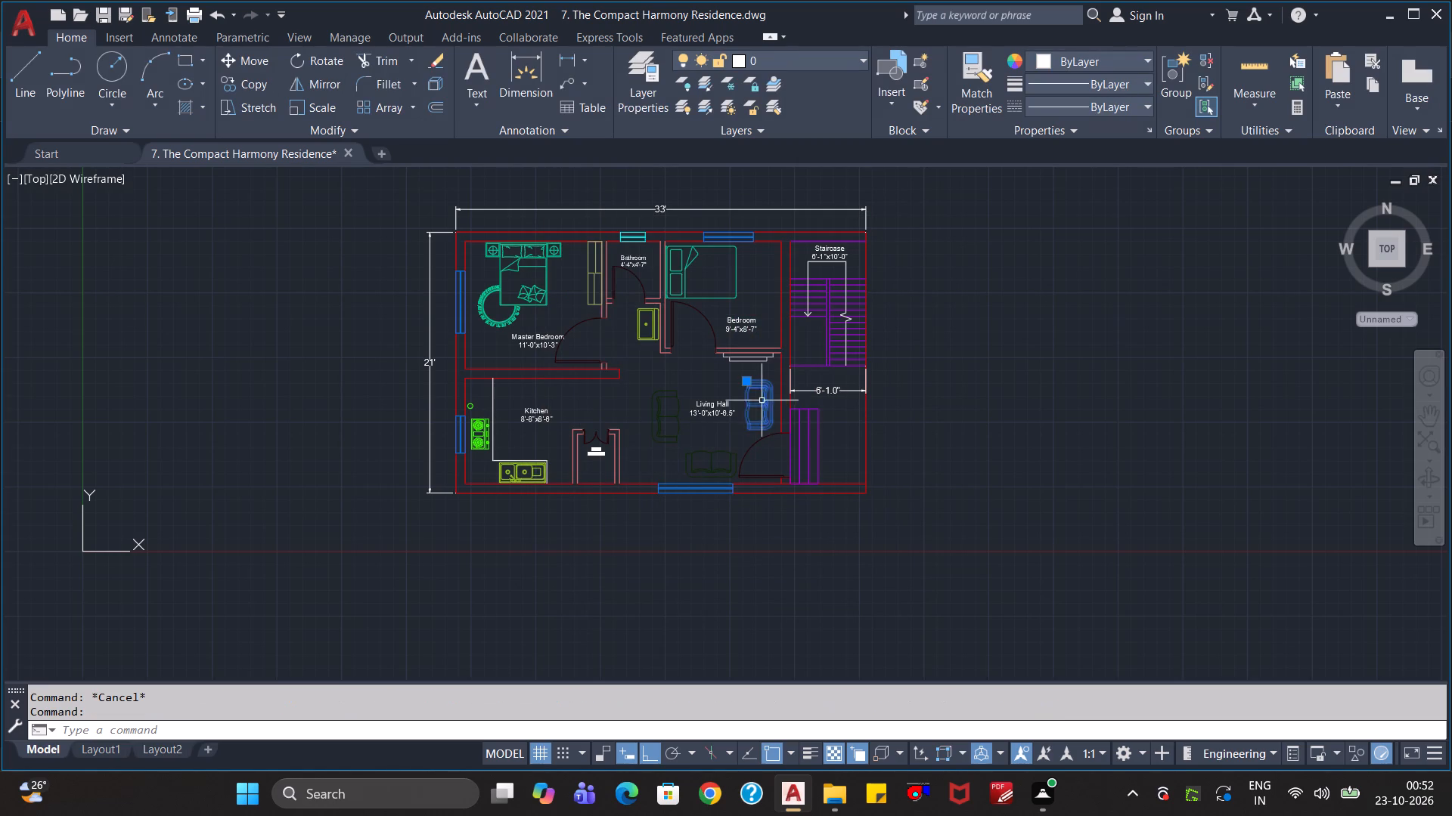
click(675, 428)
click(650, 433)
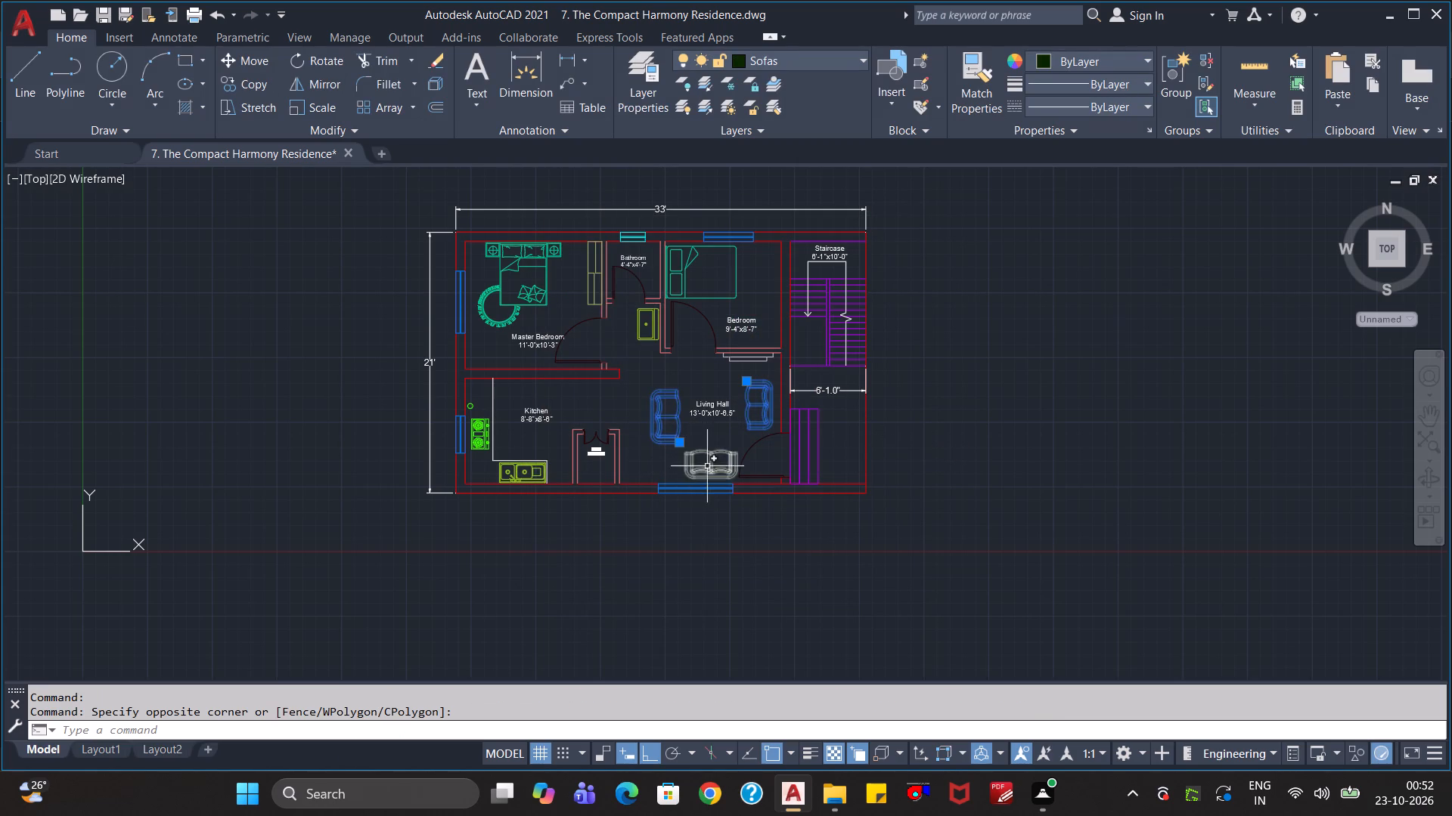
click(707, 466)
click(689, 479)
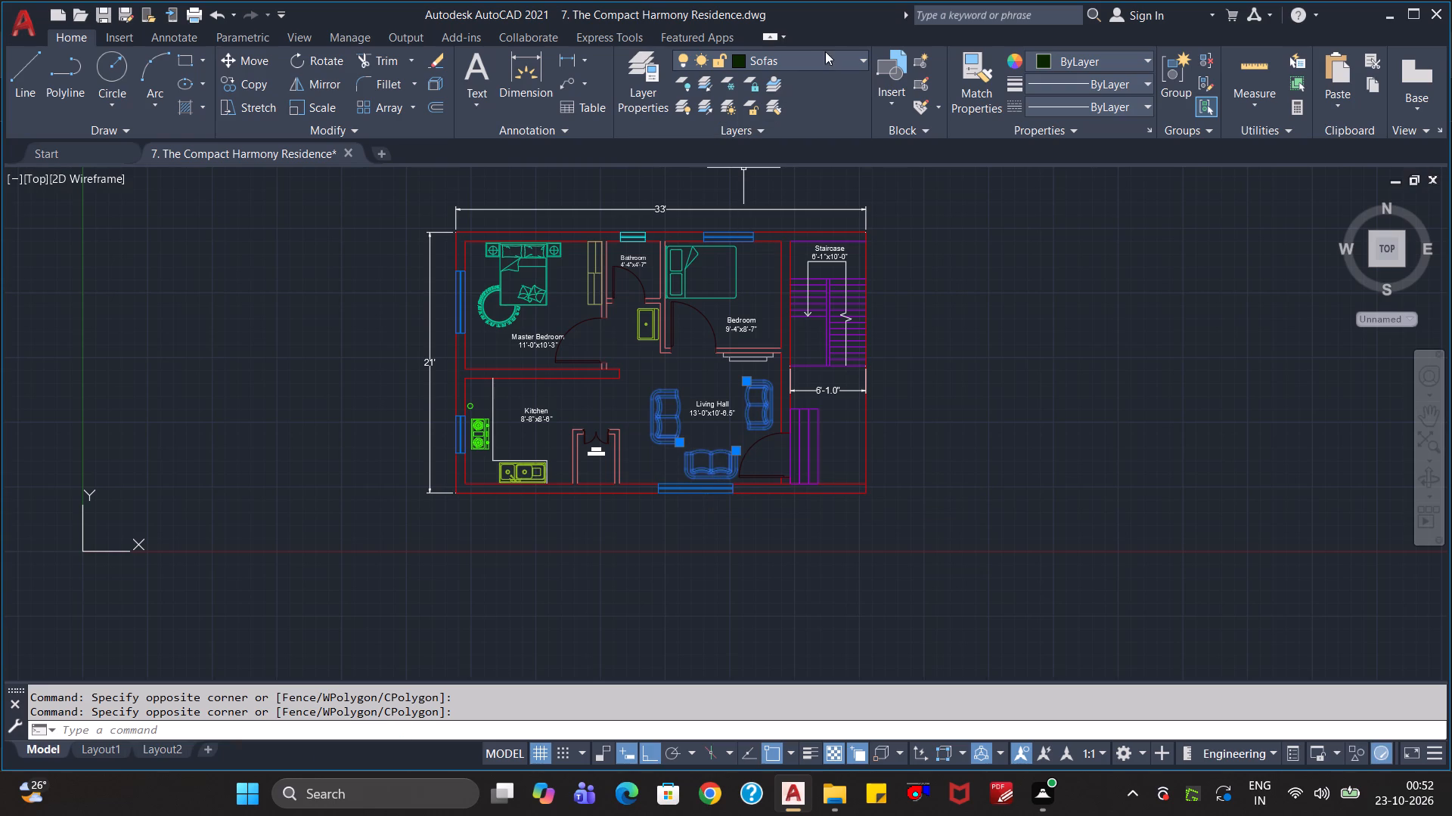
click(824, 66)
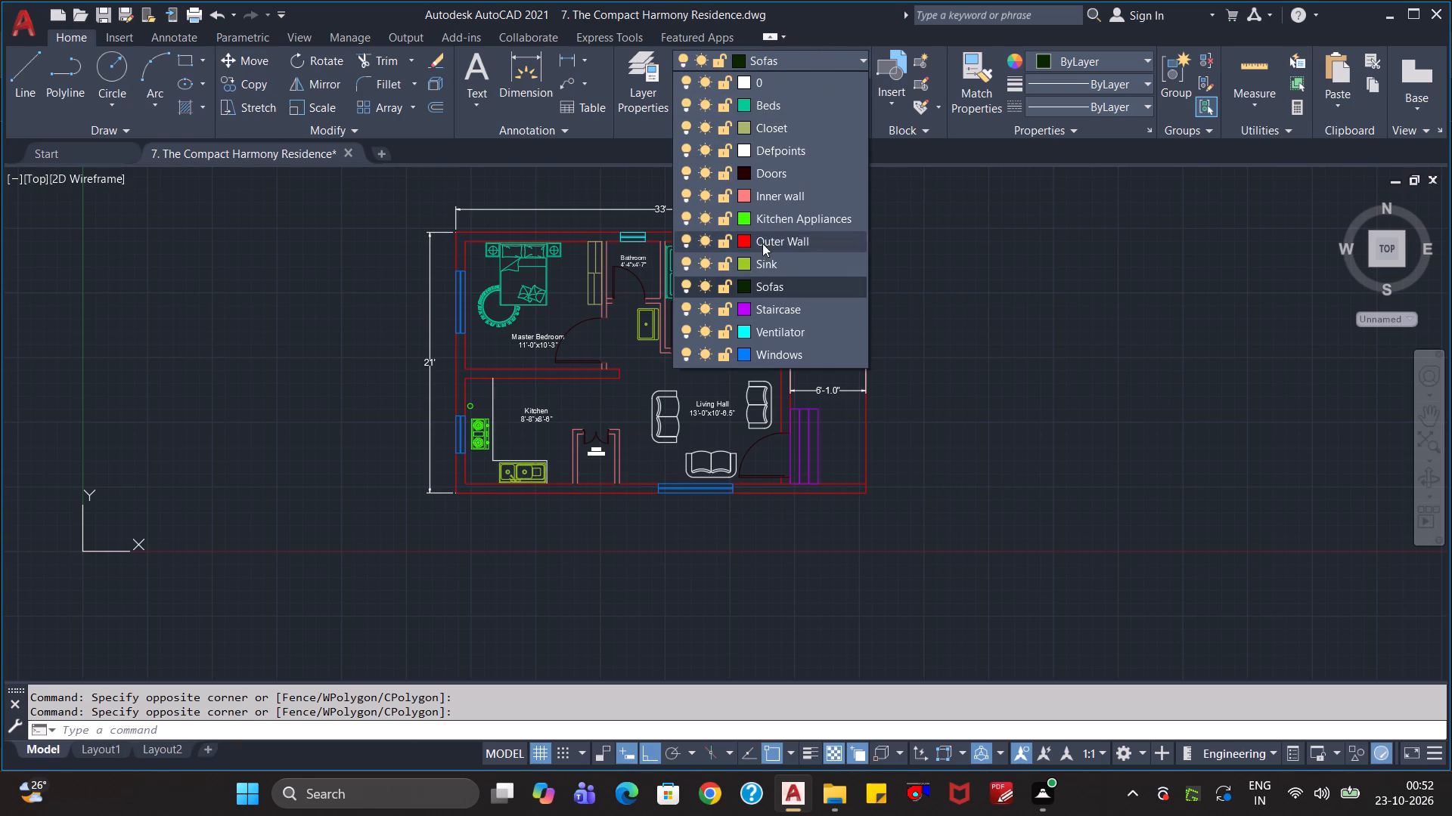
click(741, 289)
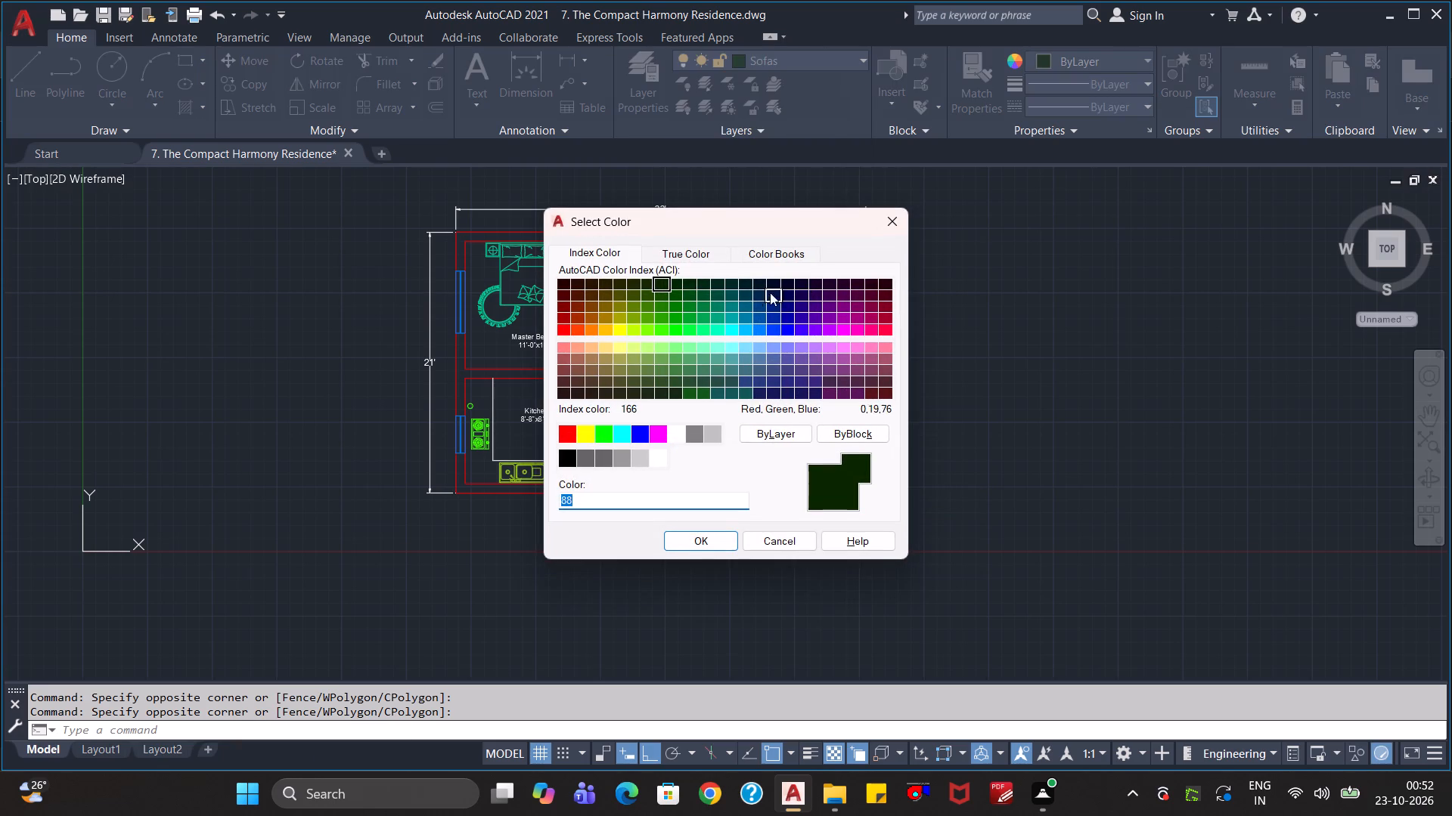
click(695, 255)
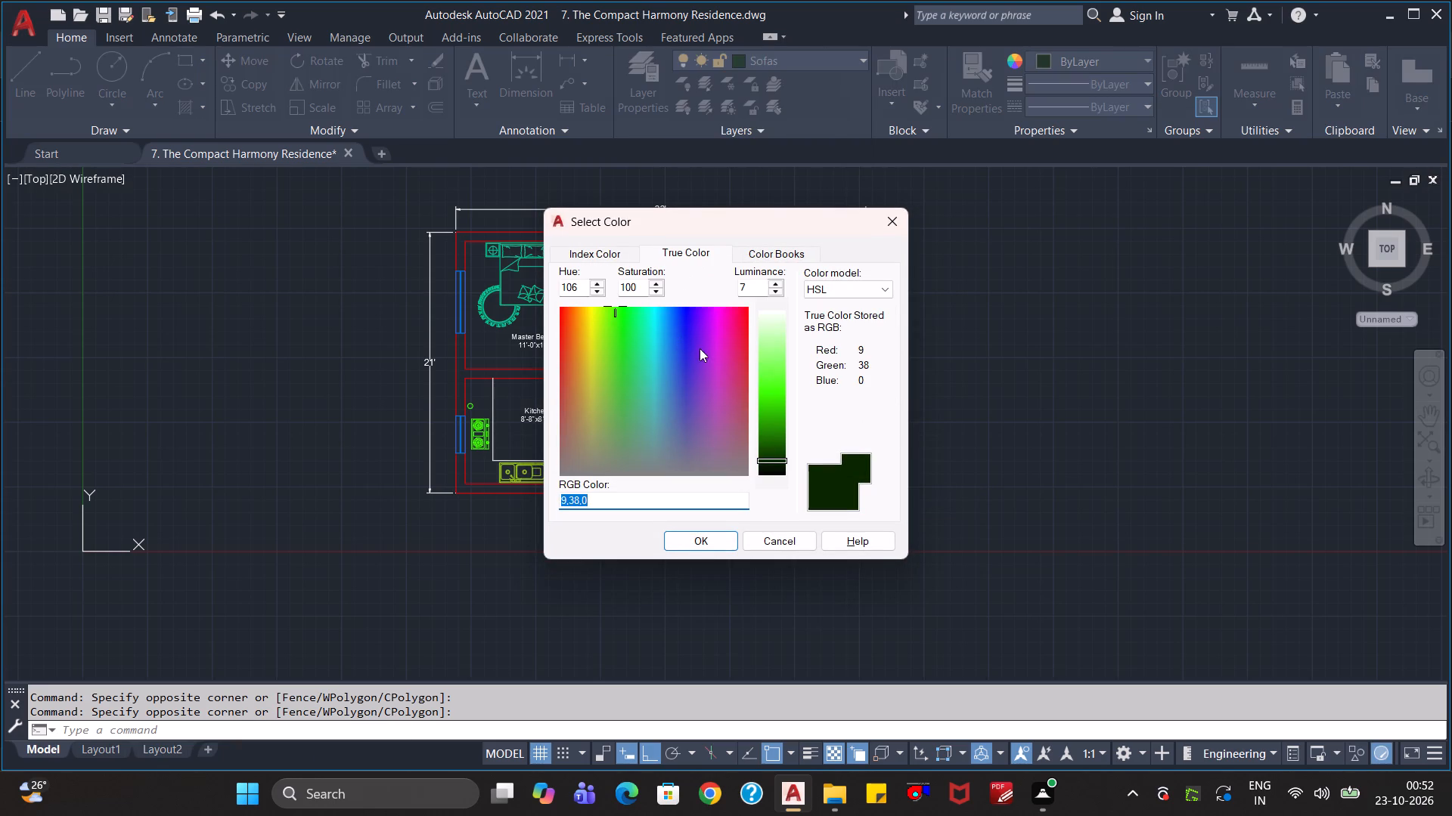
drag(768, 459, 780, 428)
click(718, 544)
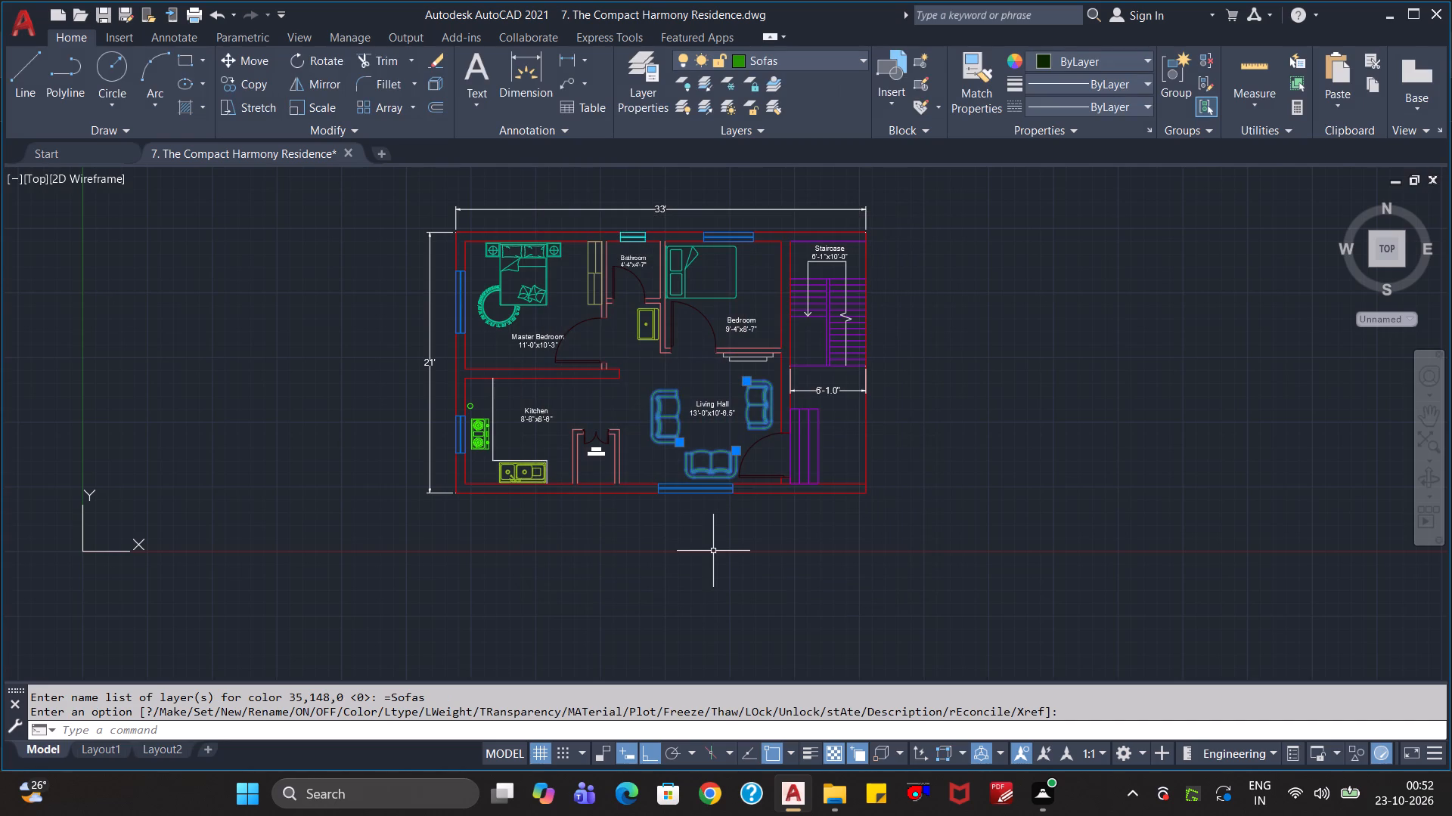
key(Escape)
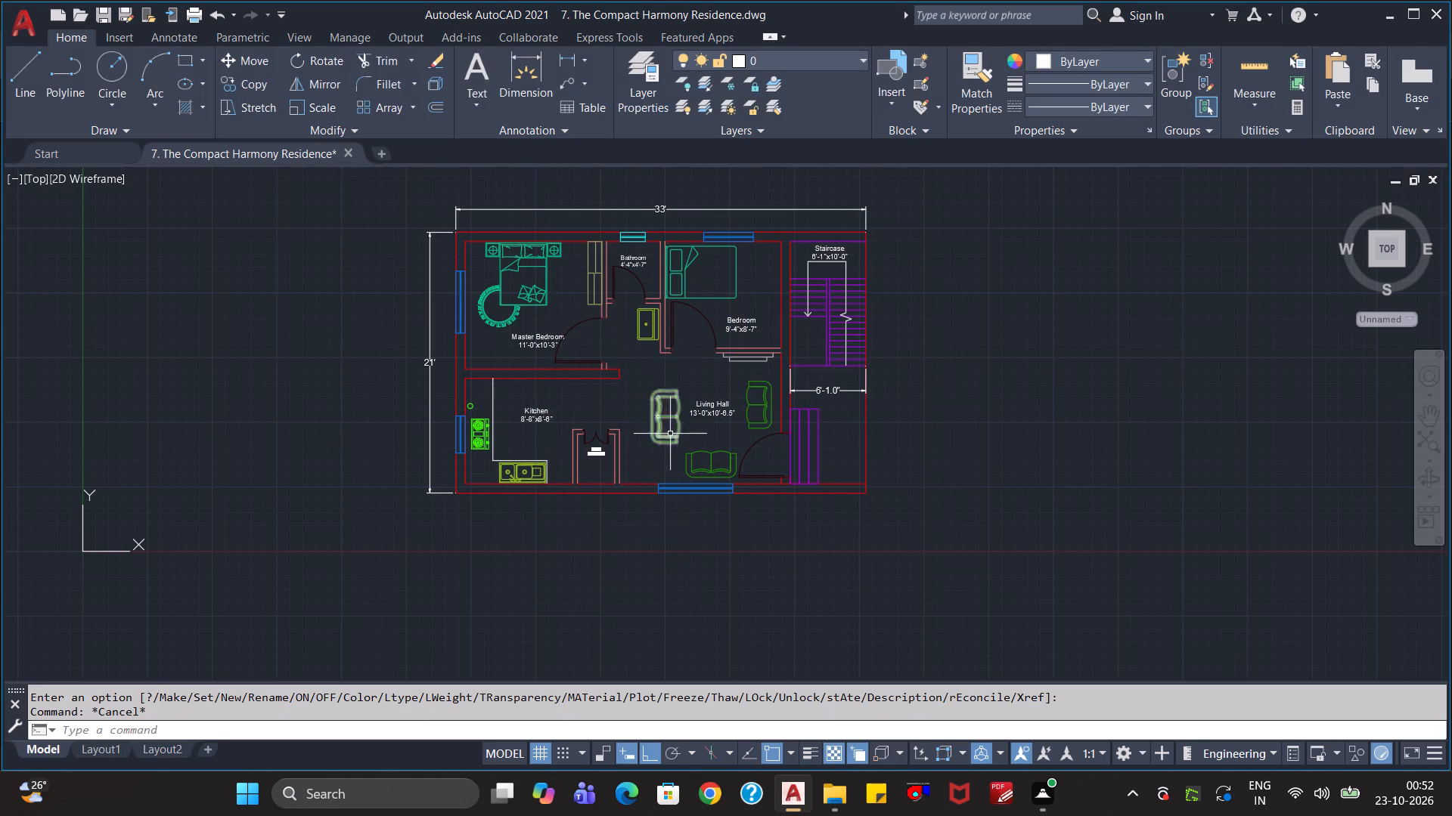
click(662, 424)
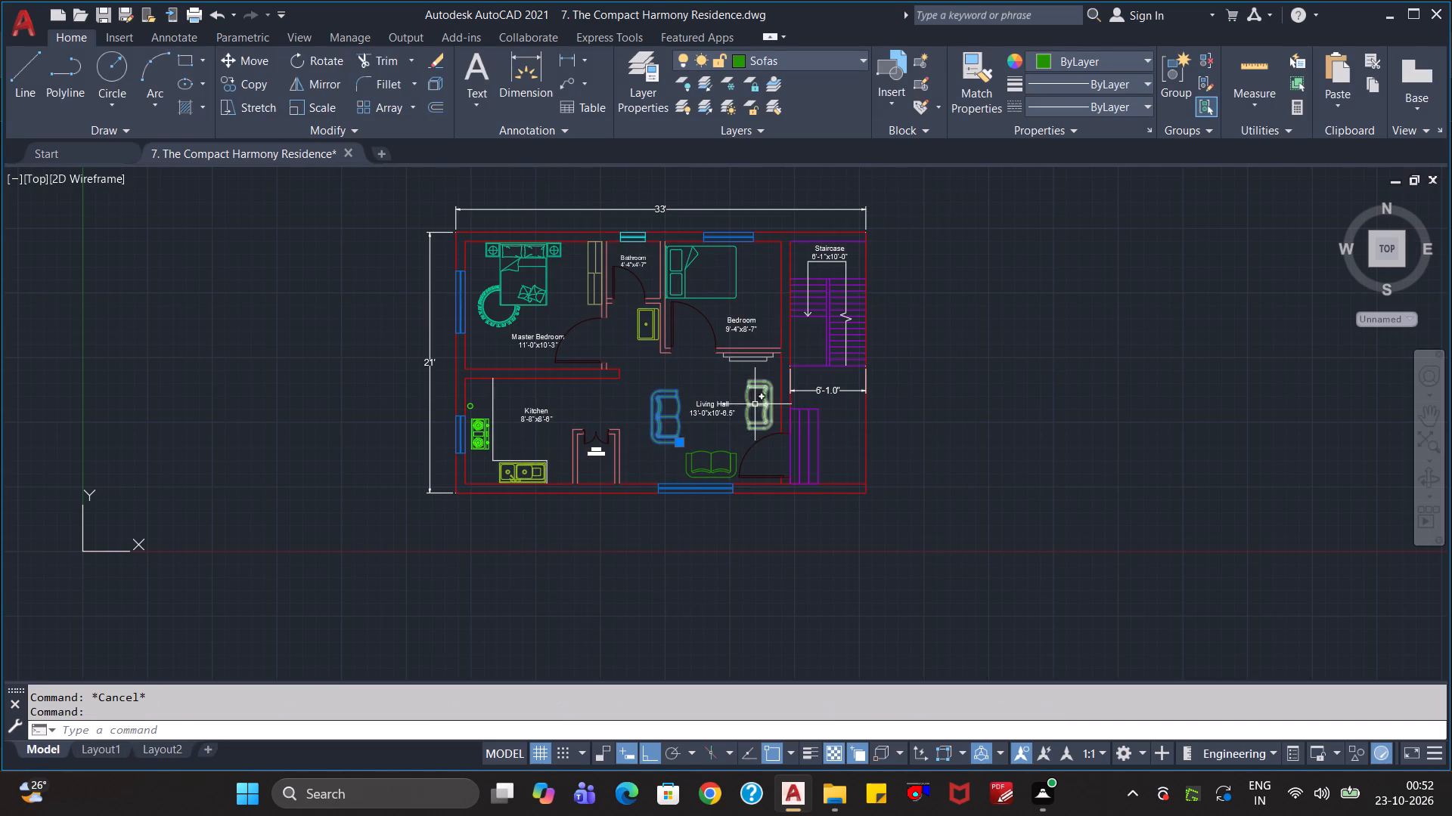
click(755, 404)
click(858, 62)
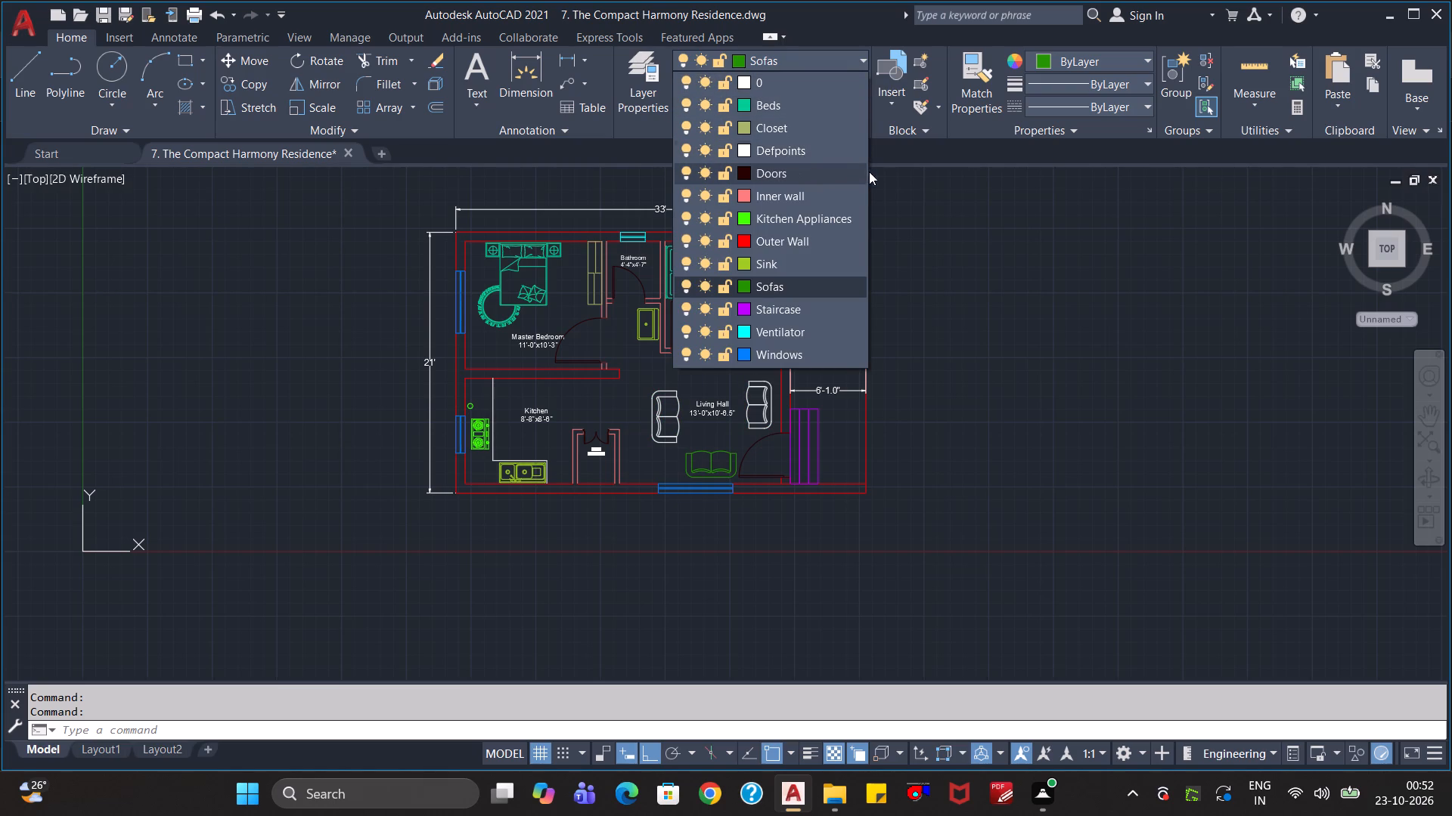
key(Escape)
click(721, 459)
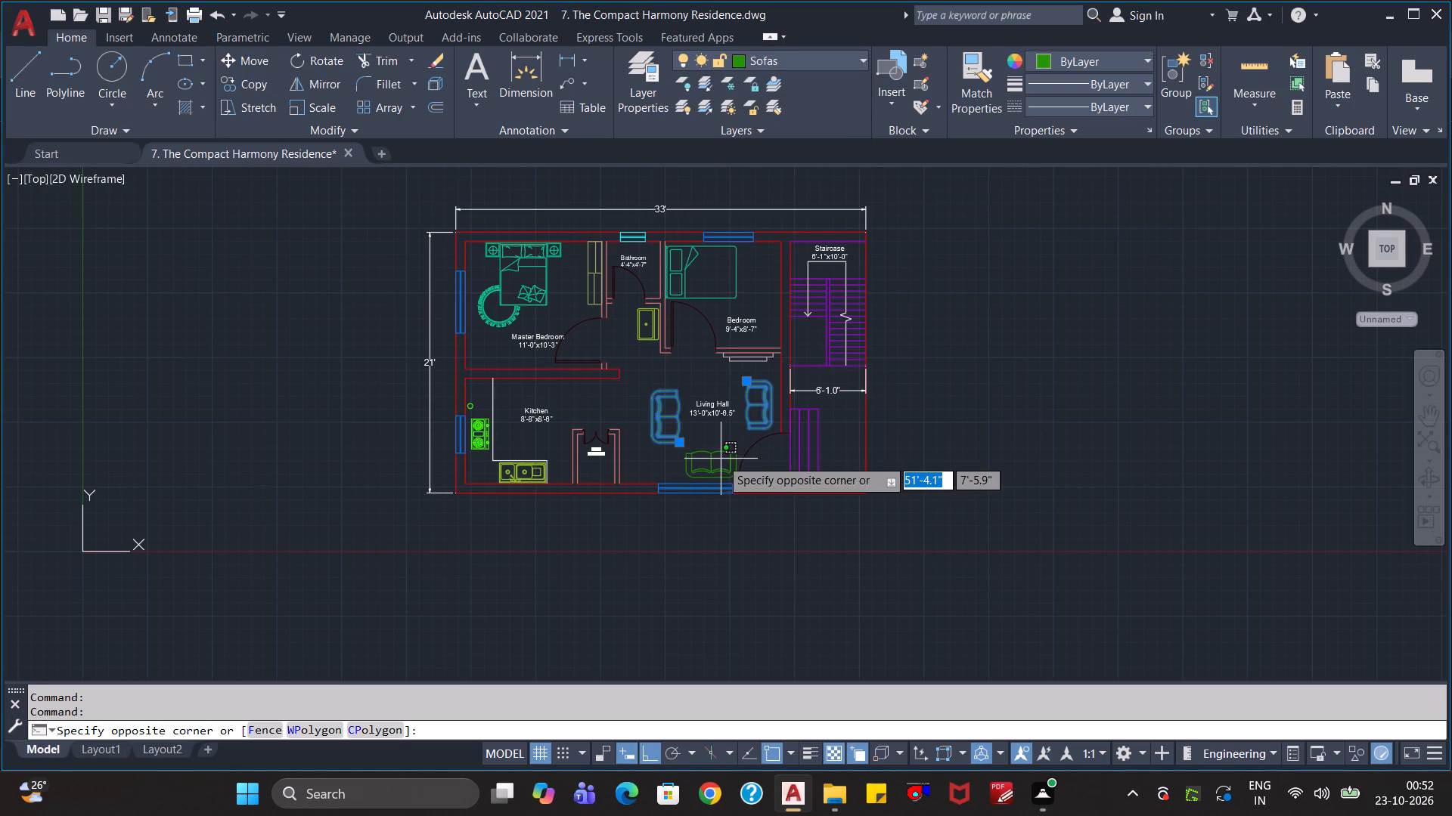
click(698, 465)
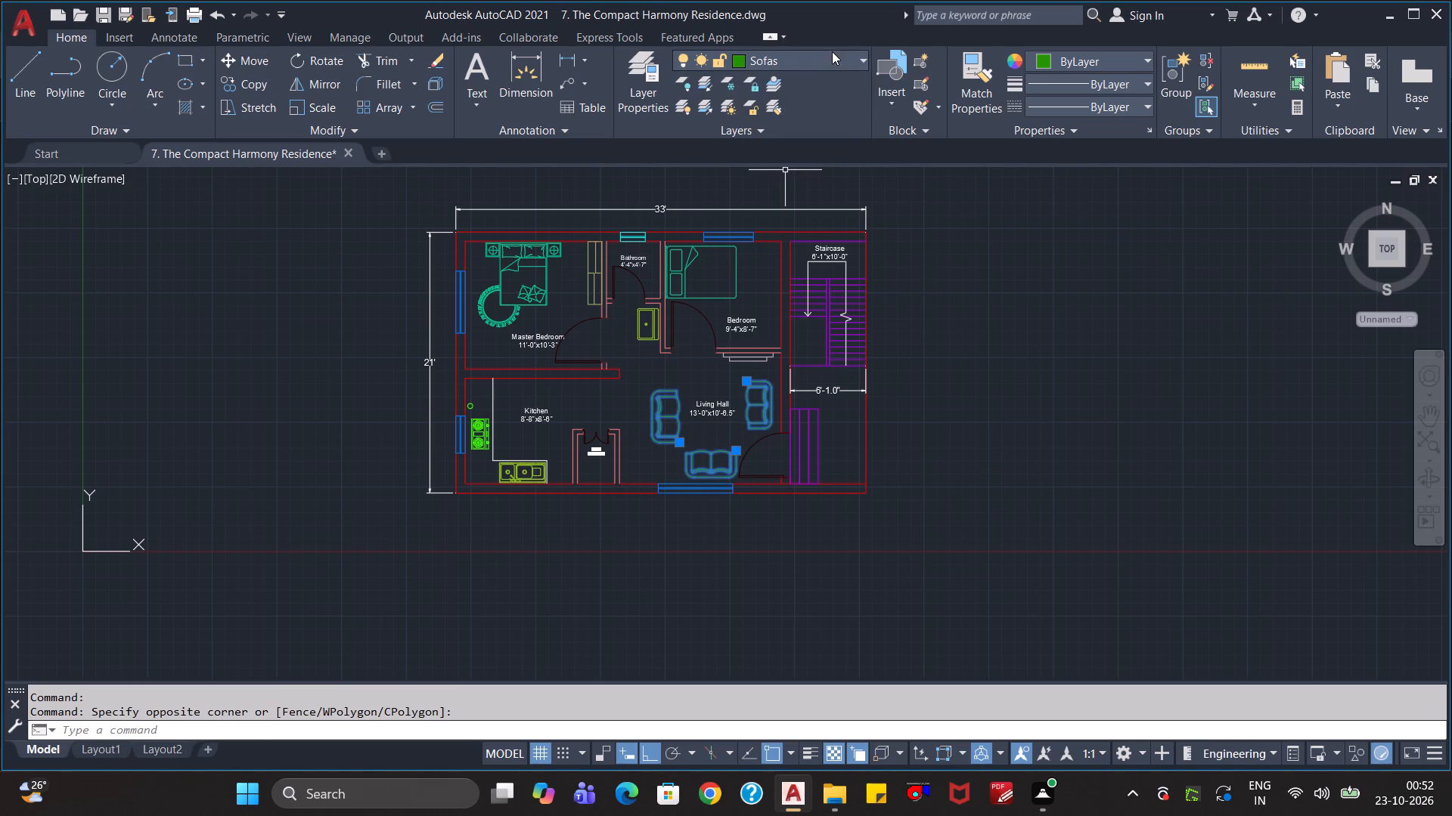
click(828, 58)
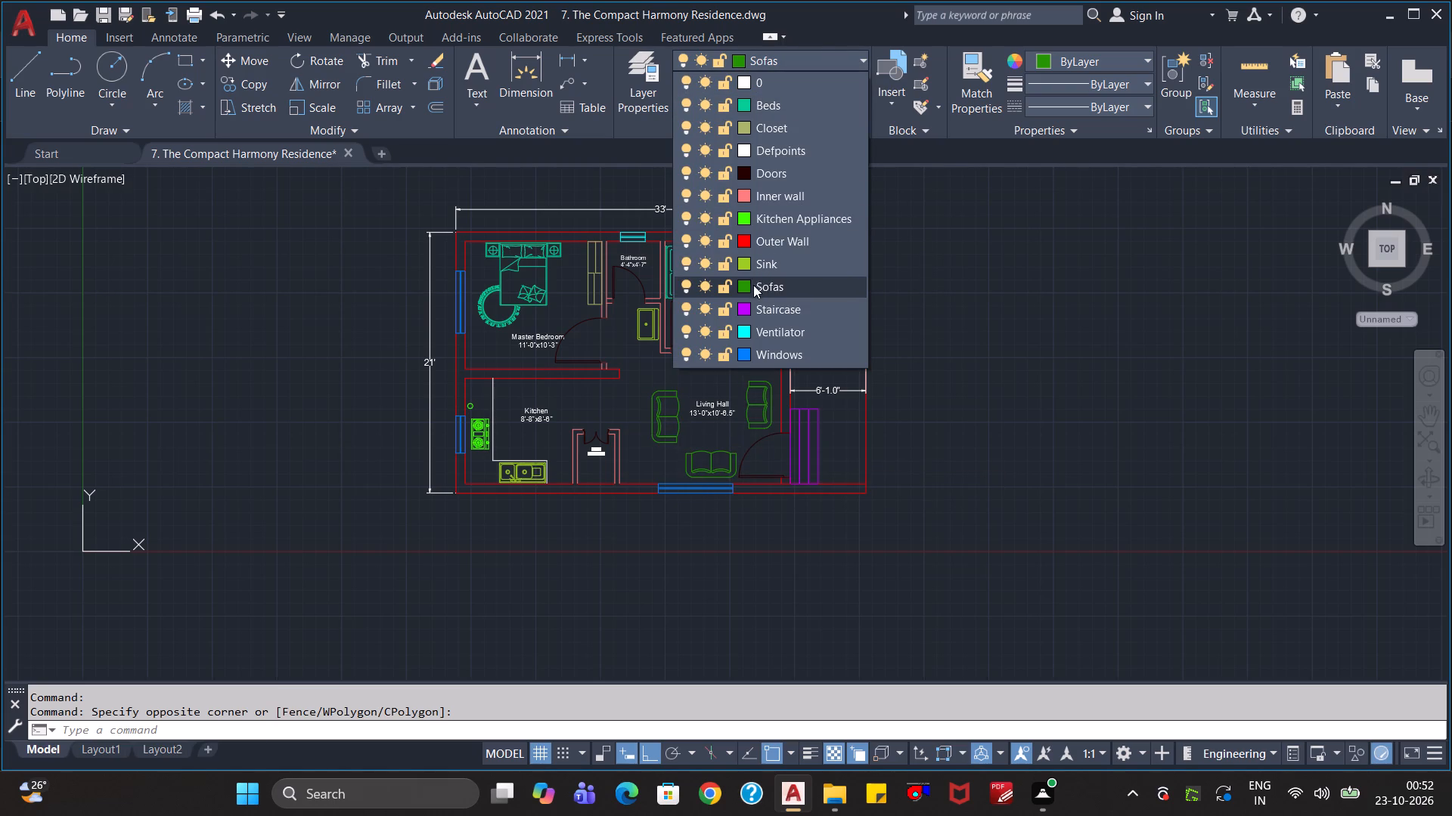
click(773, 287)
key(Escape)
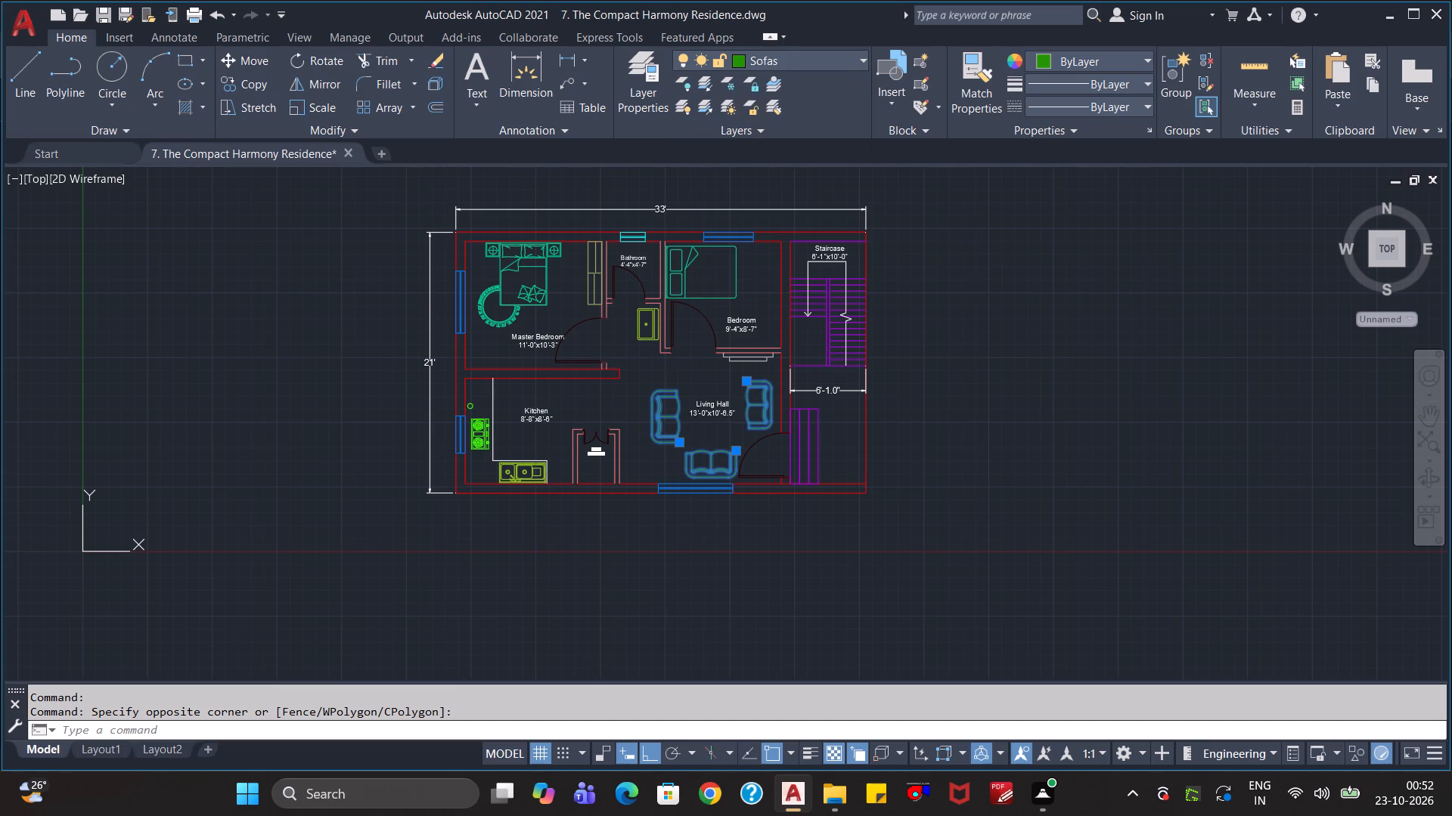
Preview the plan as a centred A3 plot with Microsoft Print to PDF, using a window around the whole dimensioned plan.
key(ctrl+p)
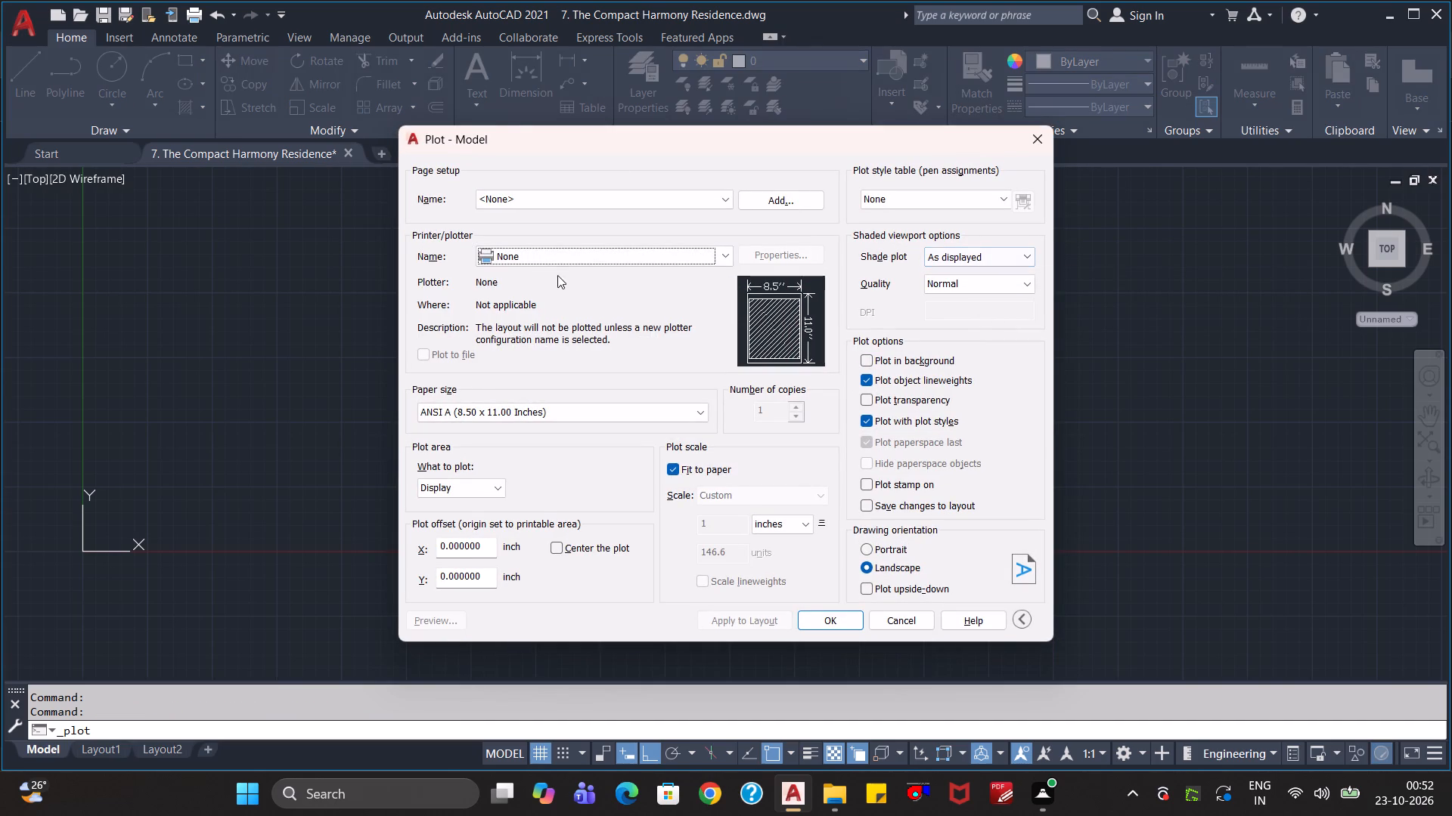
click(586, 261)
click(560, 333)
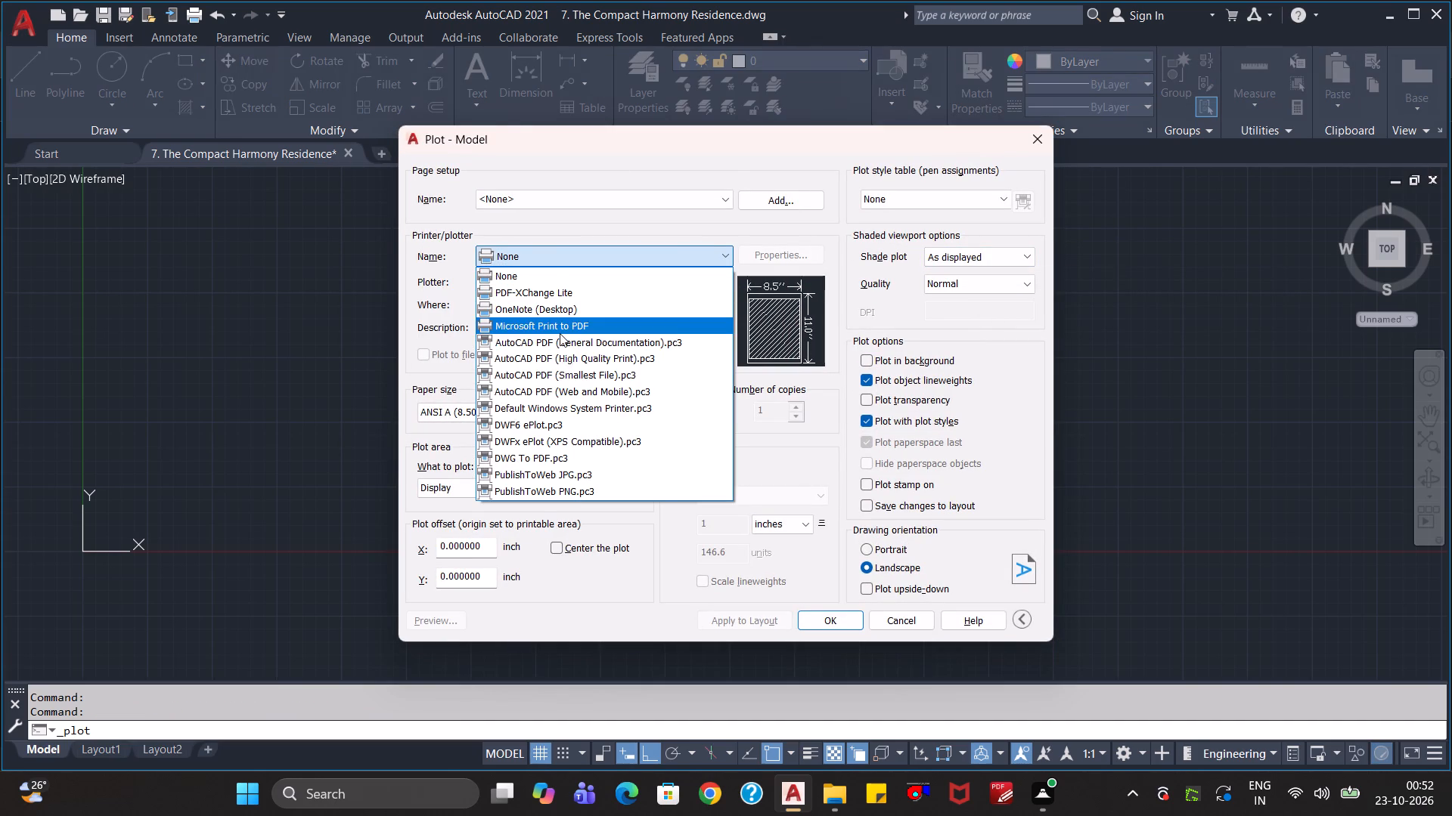
click(502, 413)
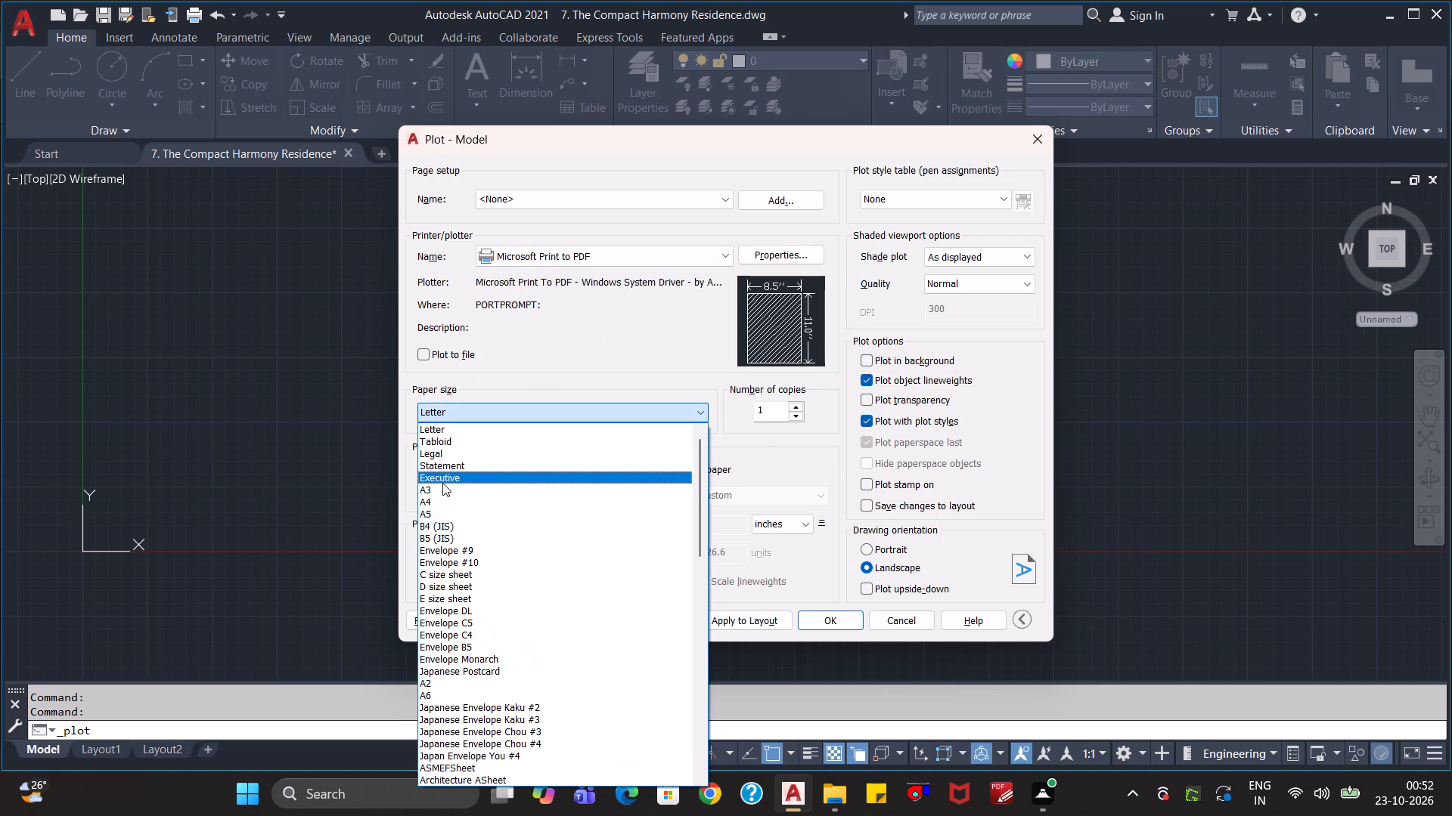
click(439, 488)
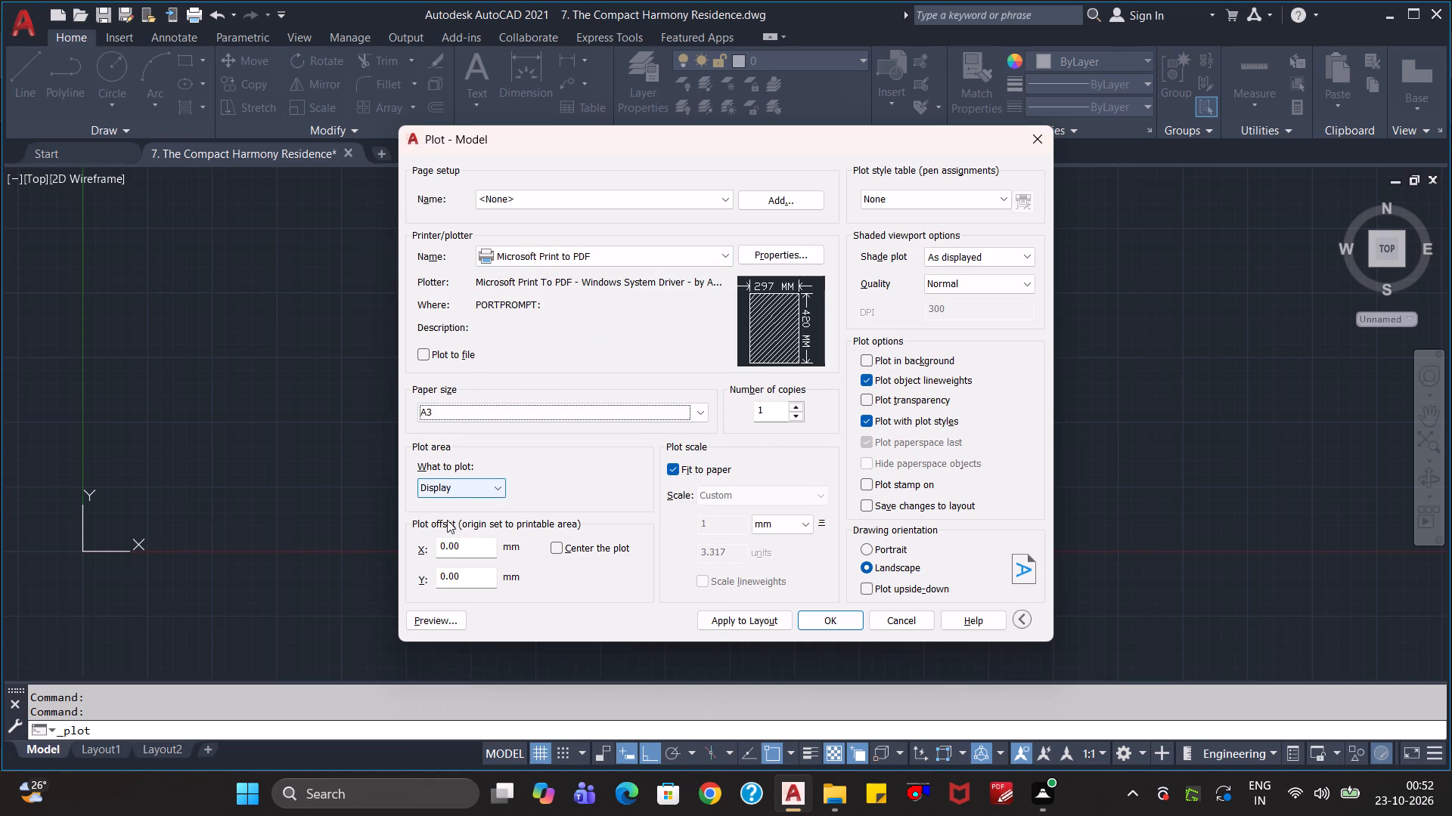
click(486, 488)
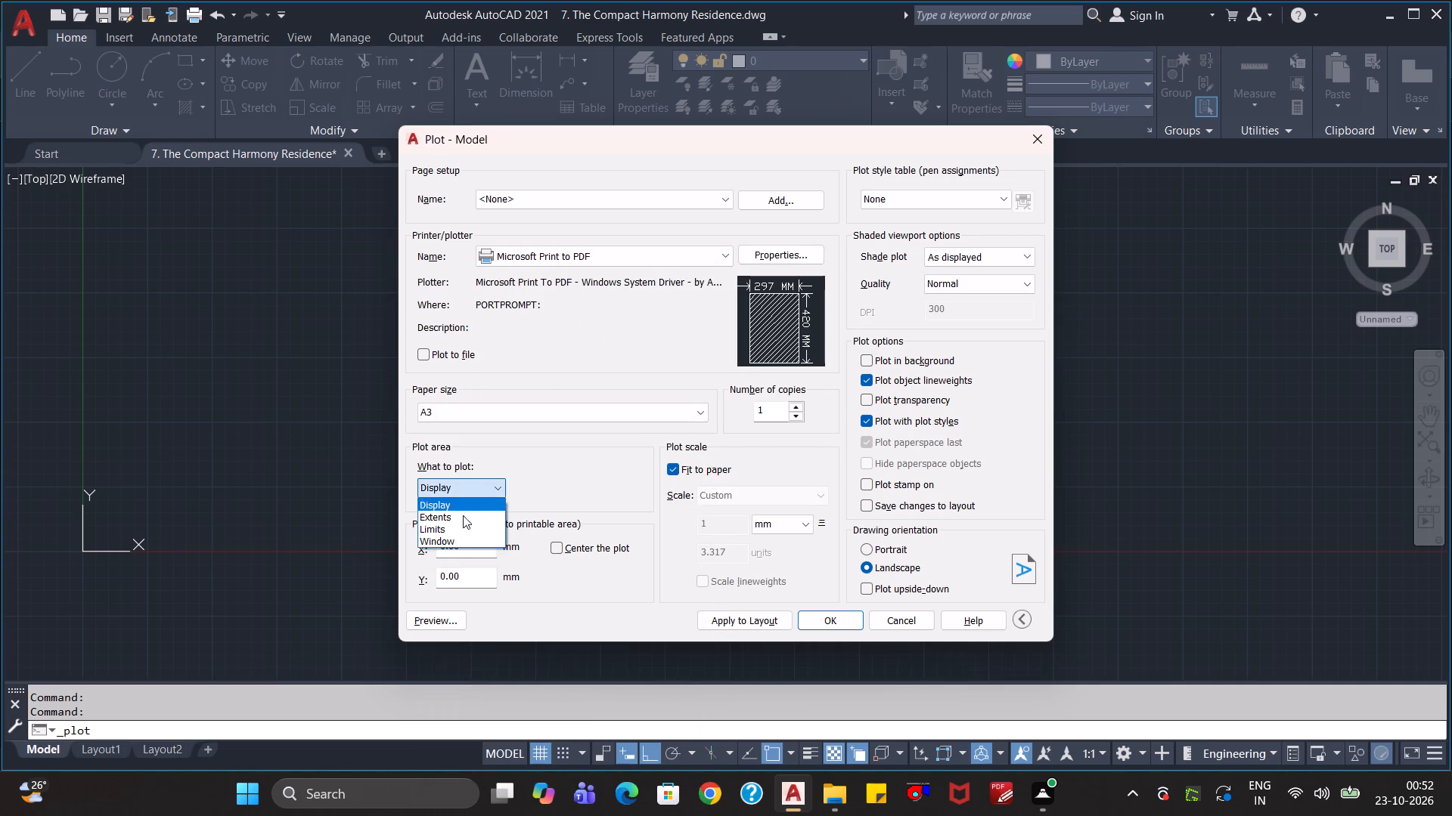
click(454, 542)
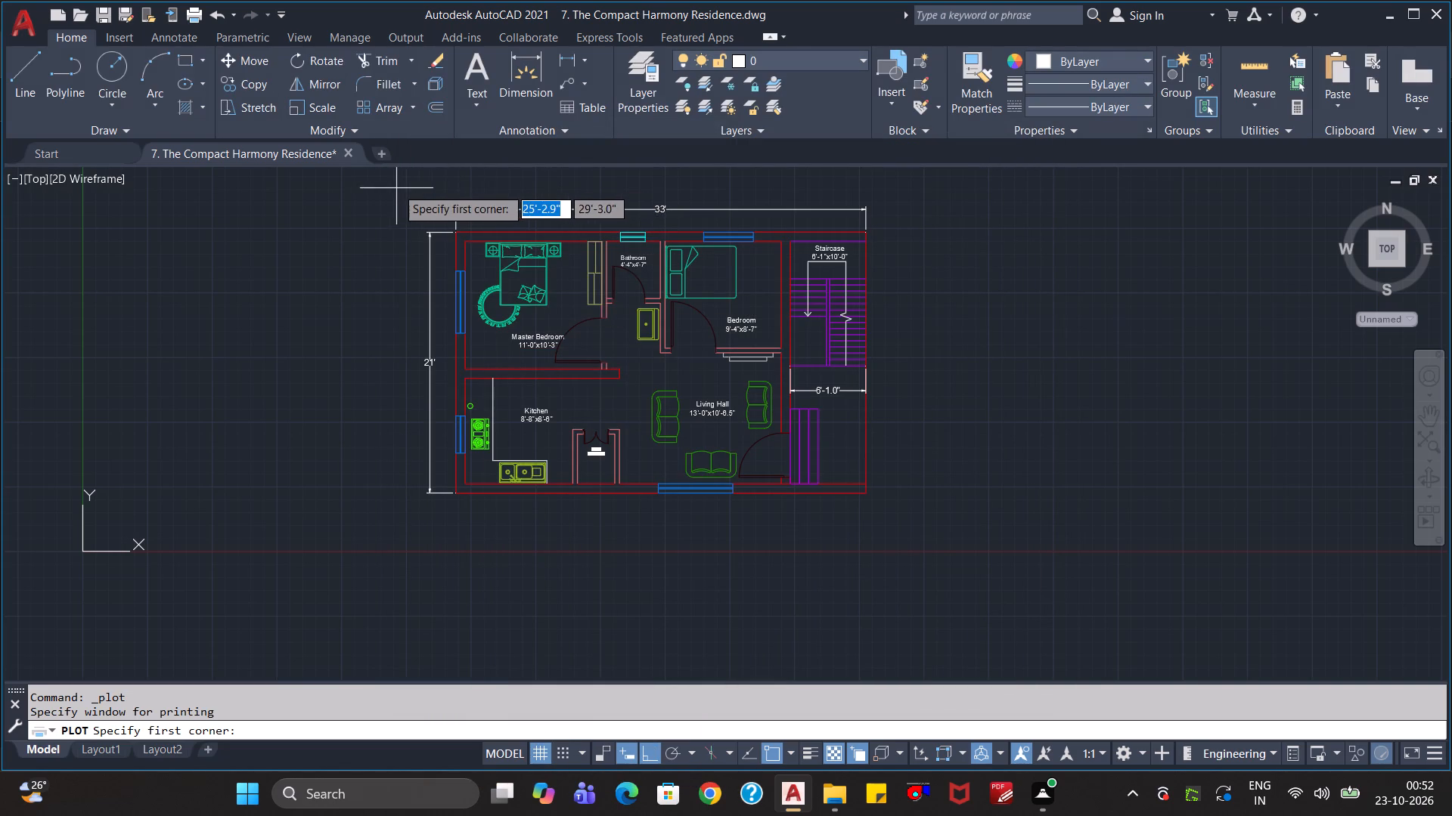
click(396, 179)
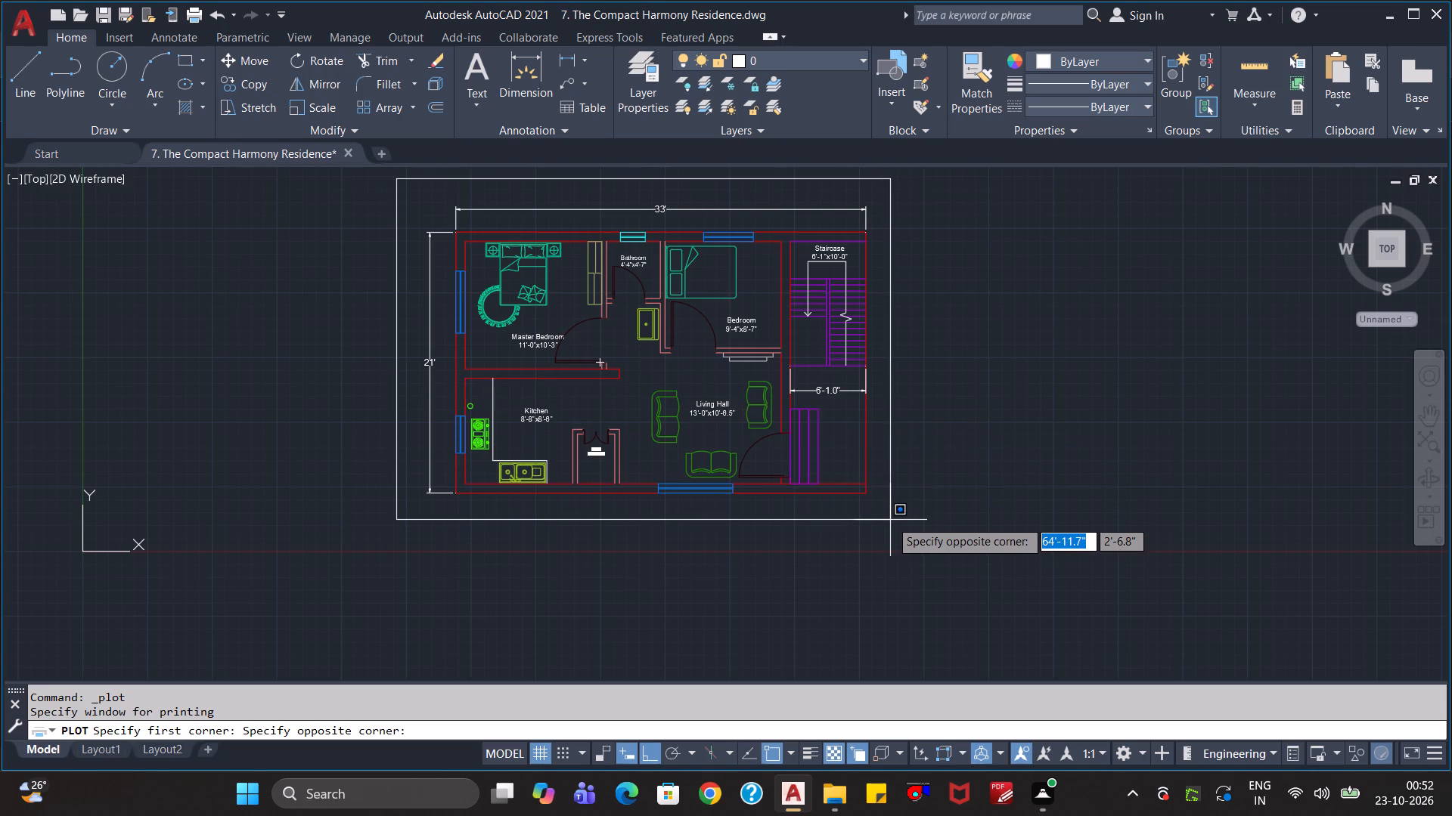
click(899, 530)
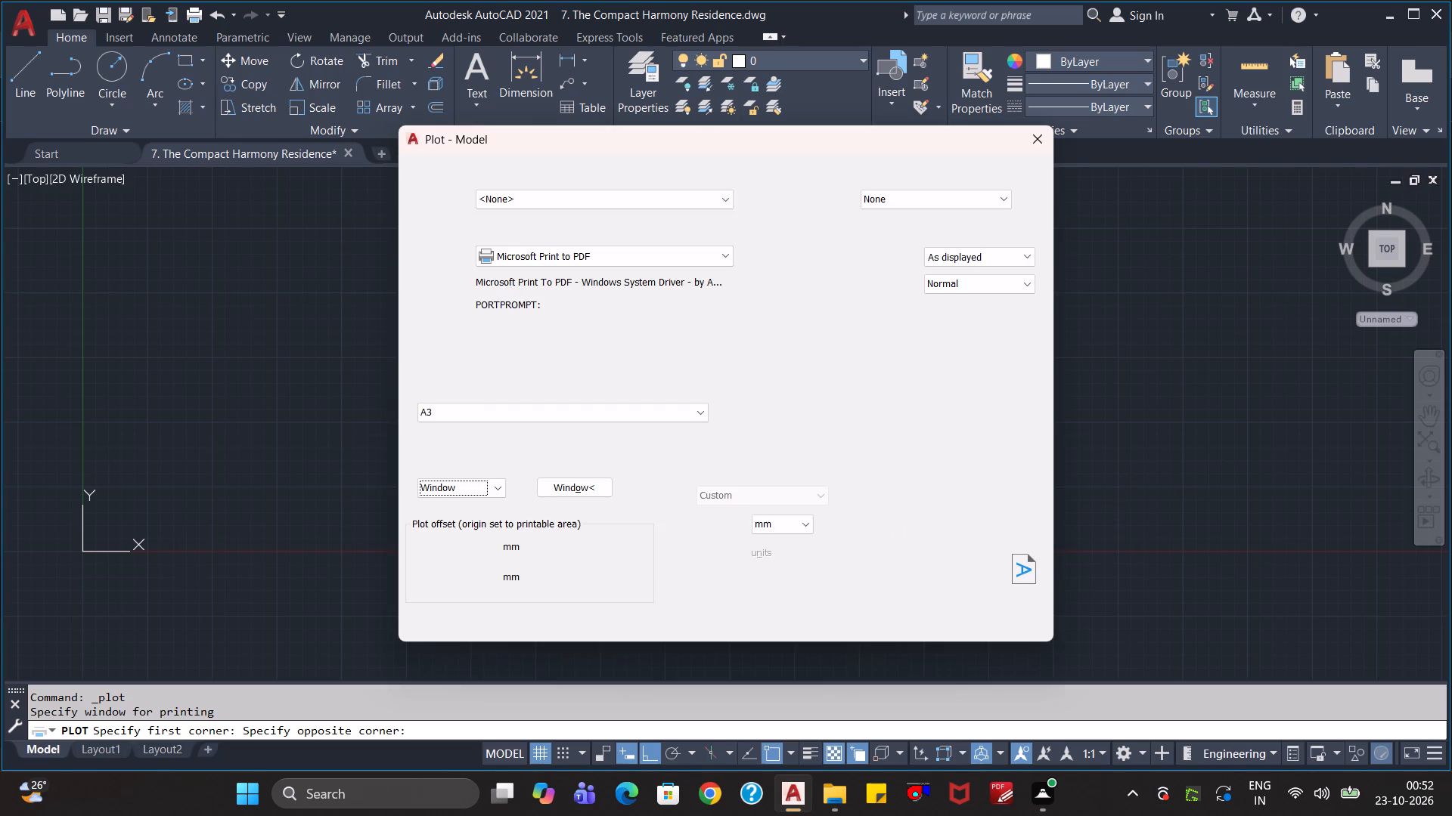
click(559, 553)
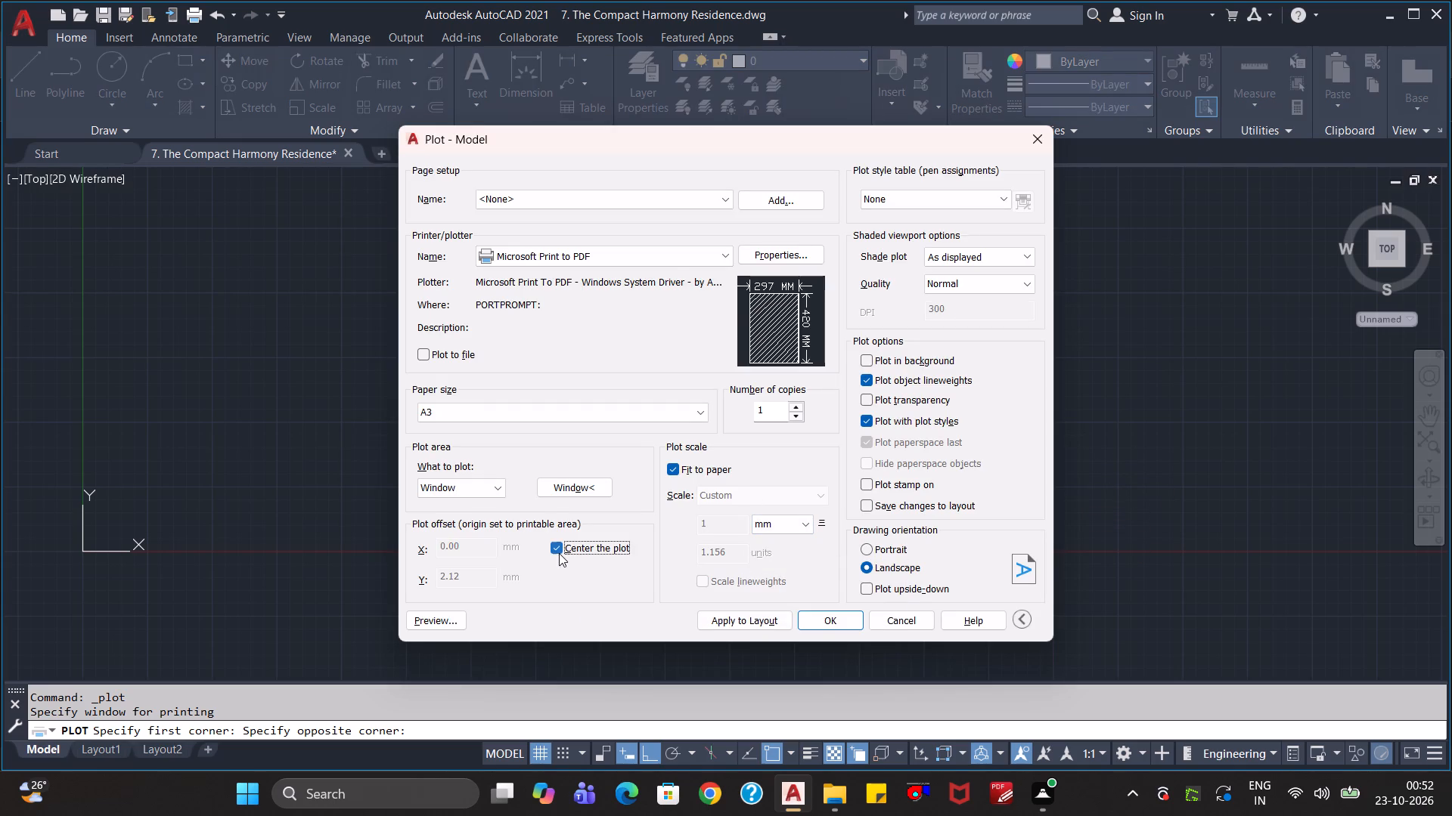
click(453, 622)
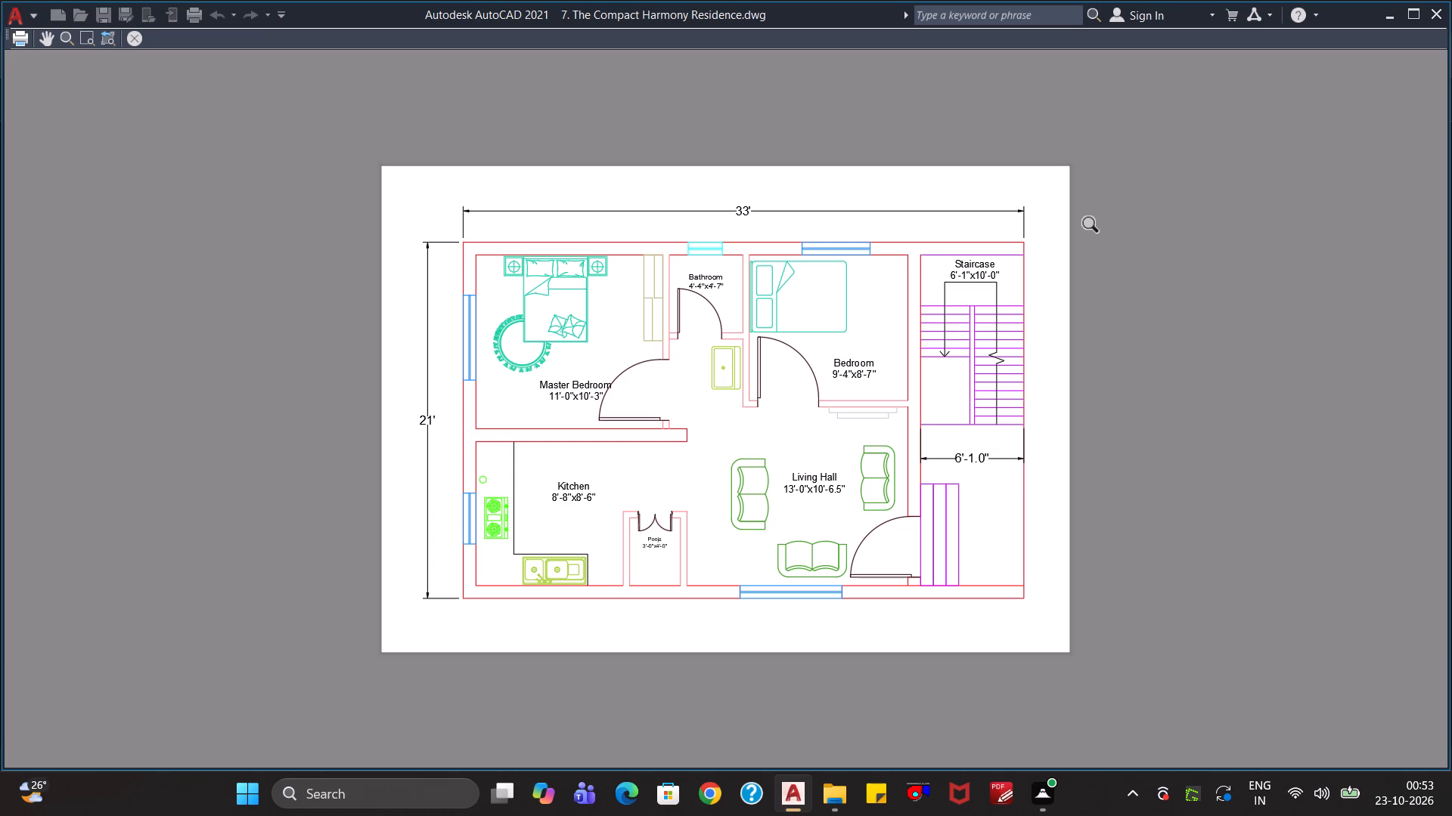
key(Escape)
scroll(636, 410, up, 2)
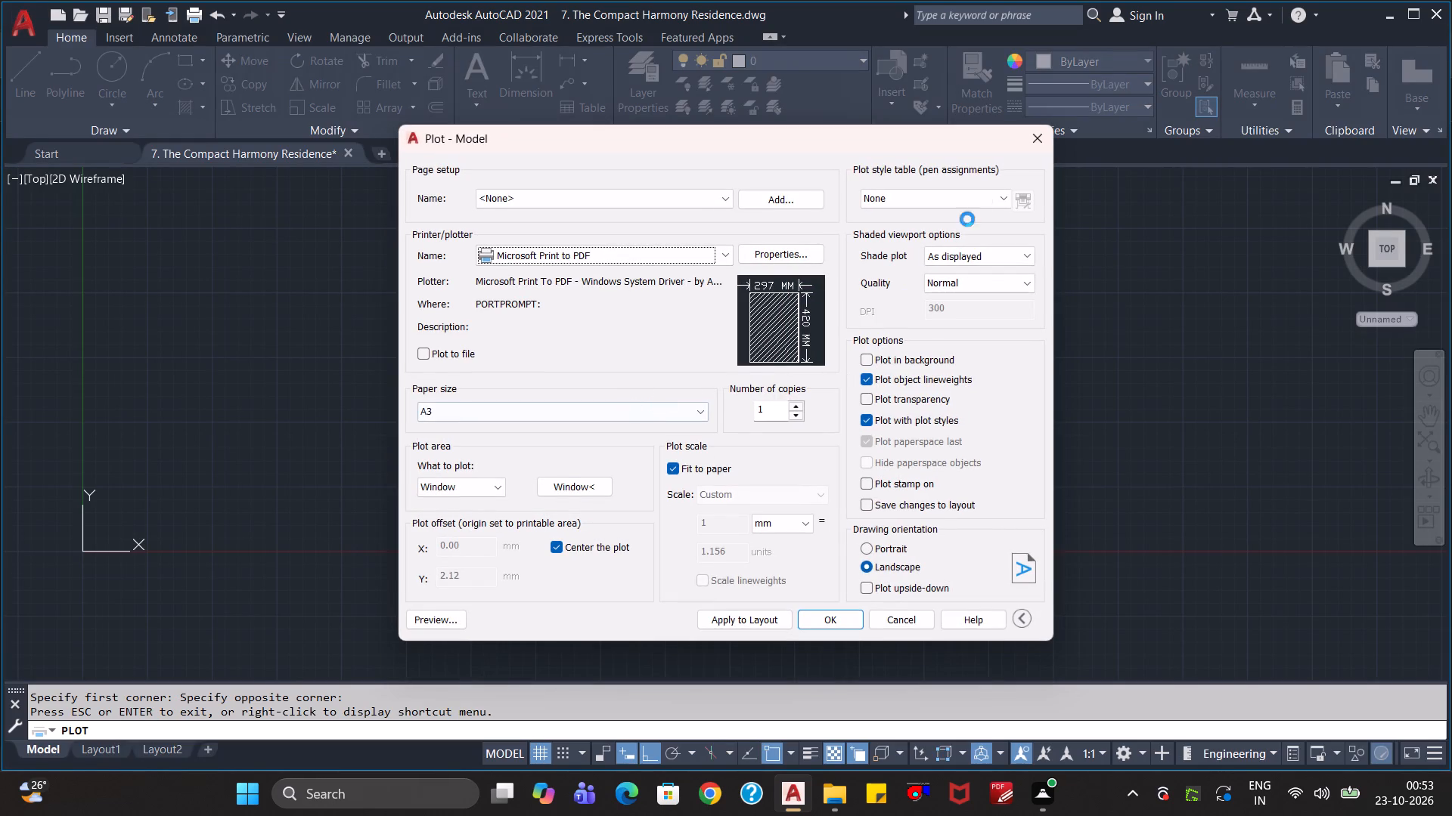
click(1044, 133)
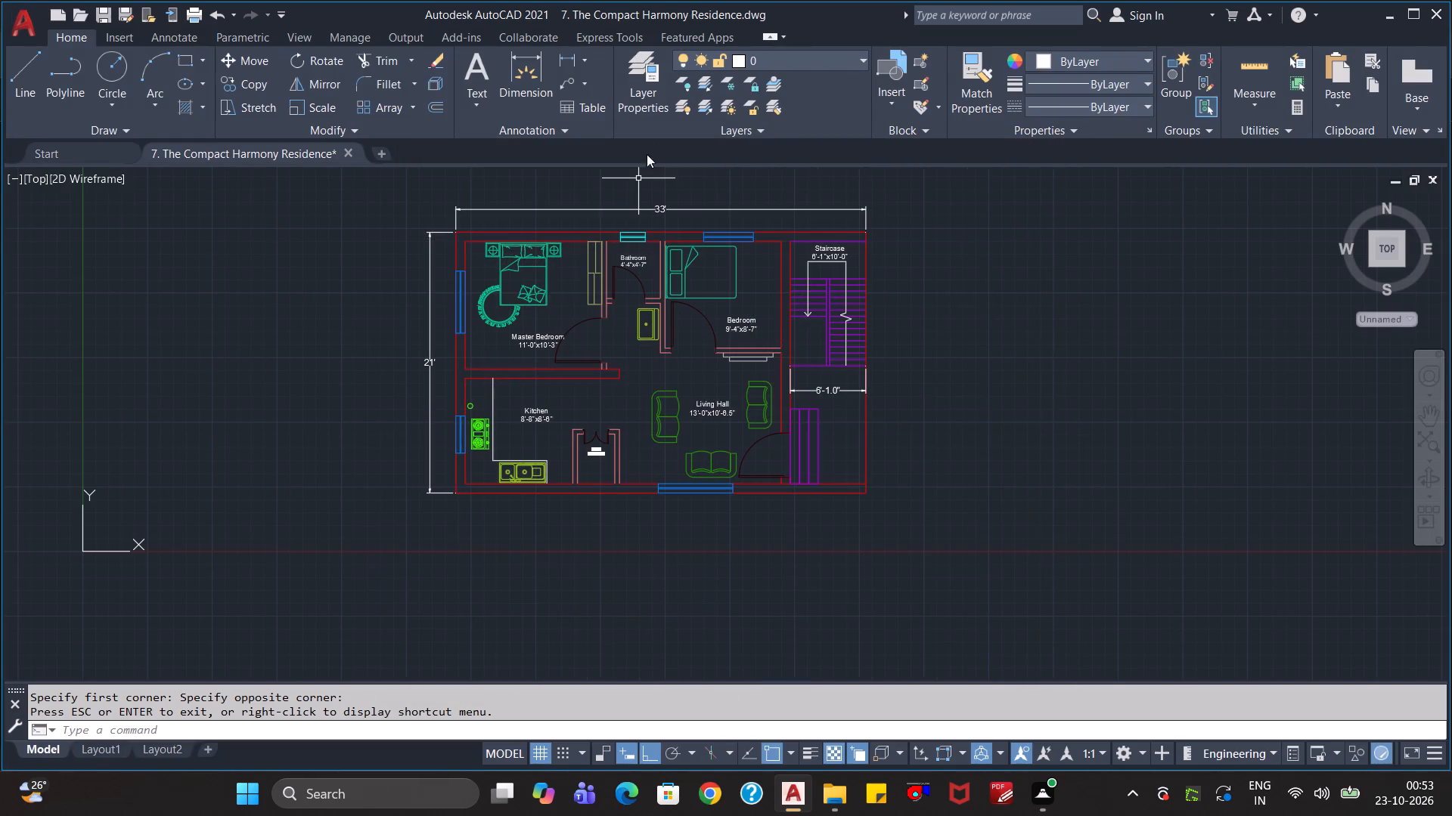
Add a vertical dimension across the Kitchen opening, from the upper wall's end corner to the Pooja wall's top outer corner.
click(538, 61)
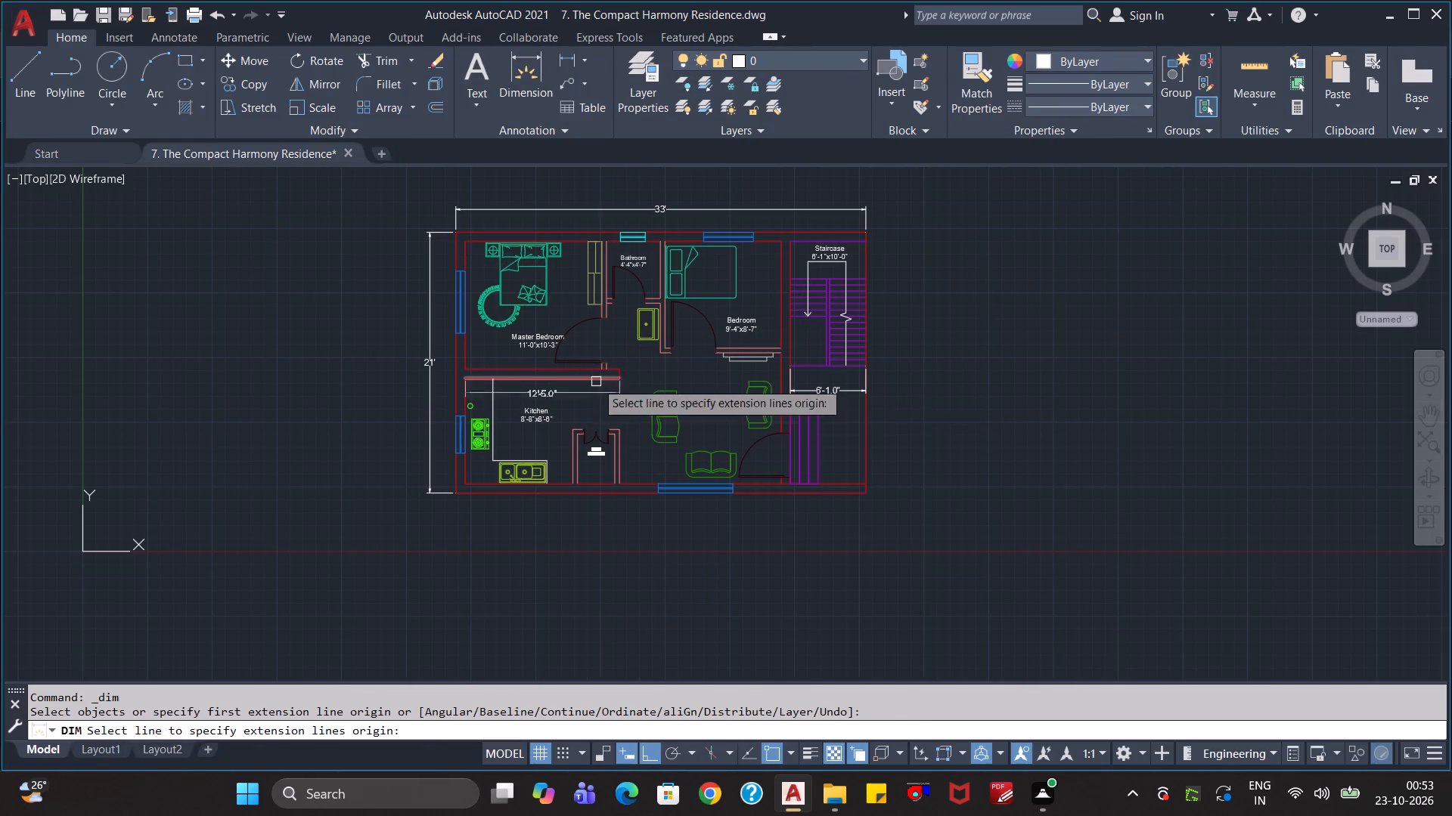
scroll(603, 382, up, 4)
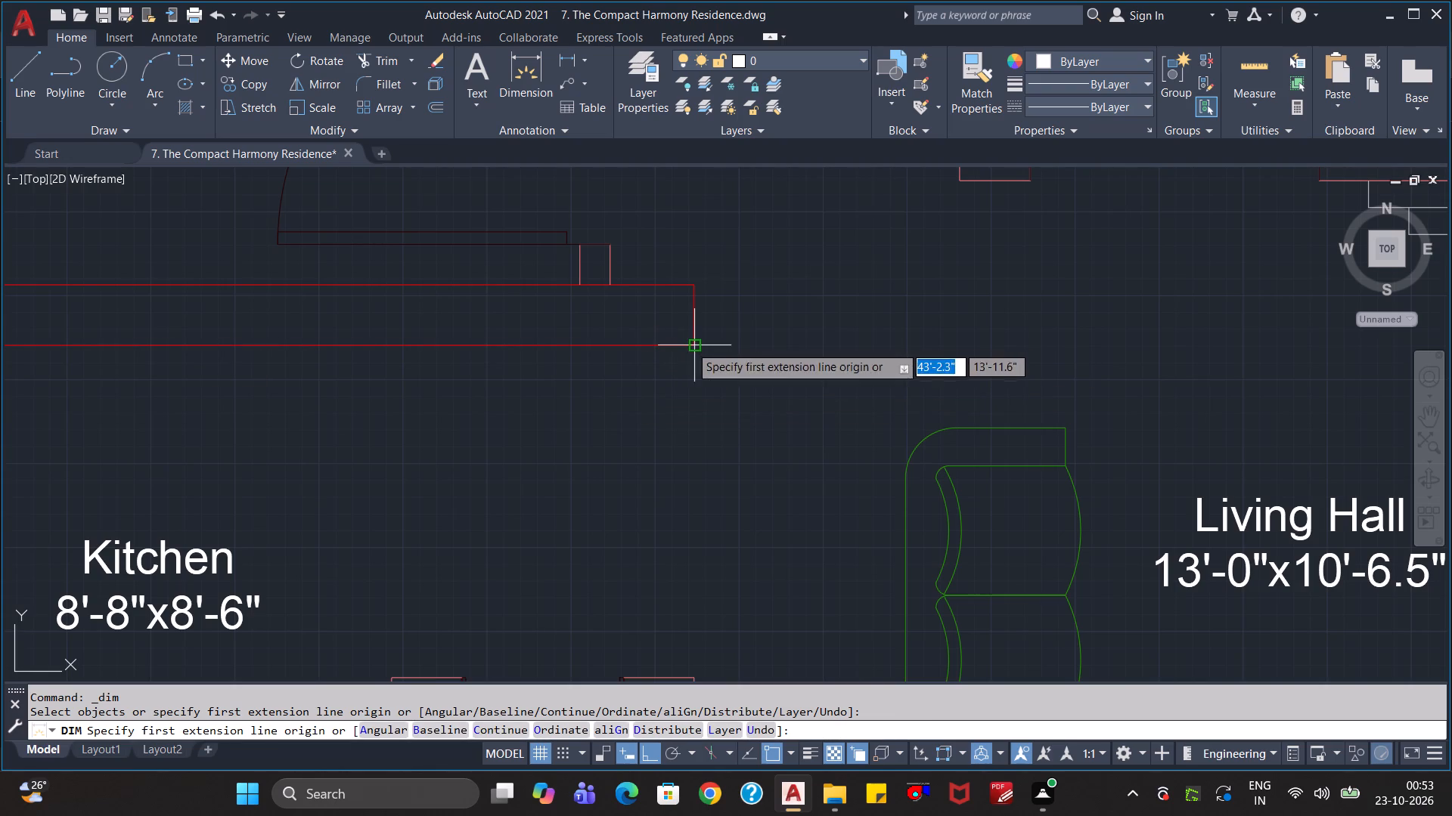
click(690, 345)
scroll(692, 452, down, 2)
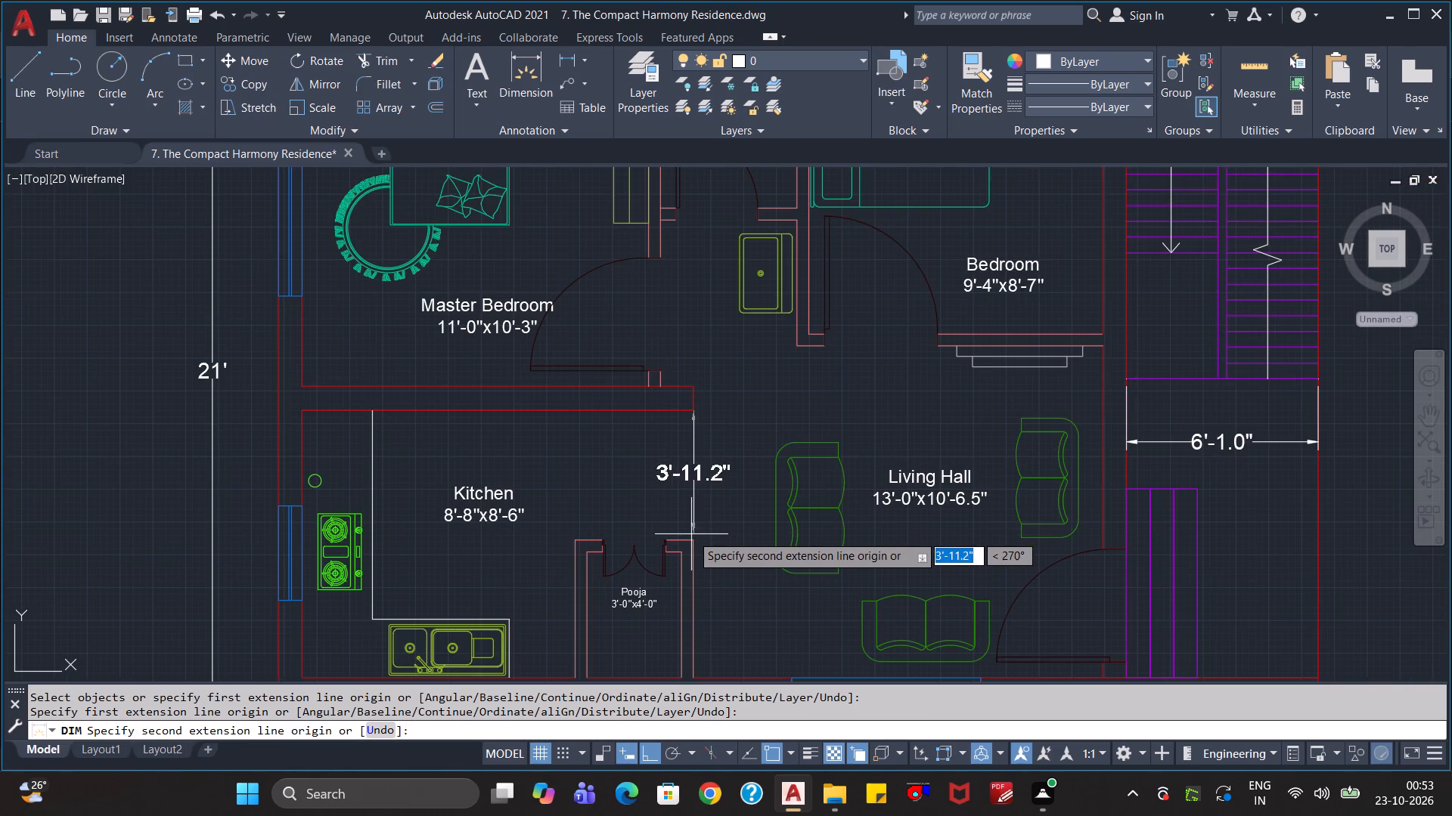
click(691, 538)
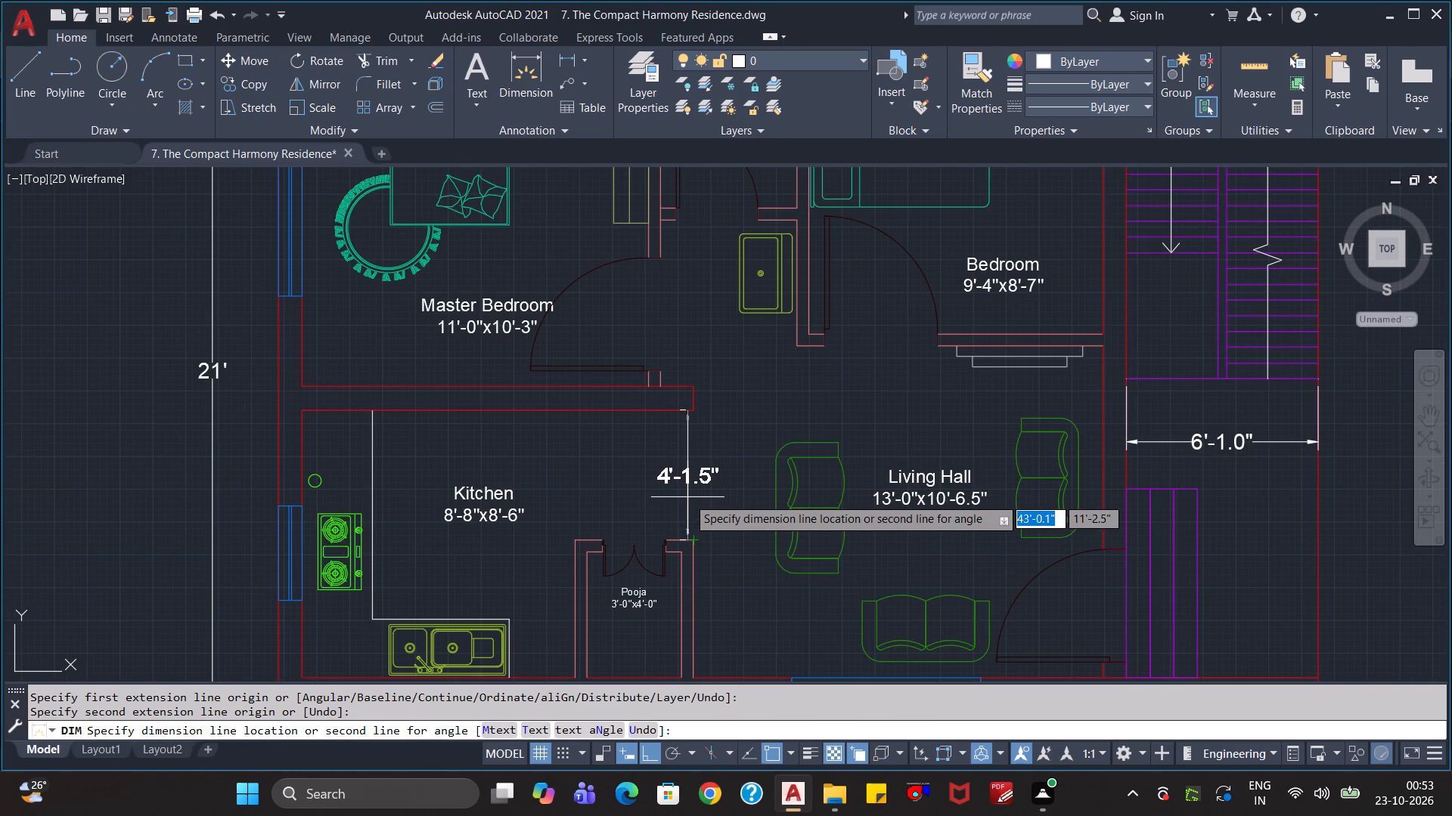
click(688, 496)
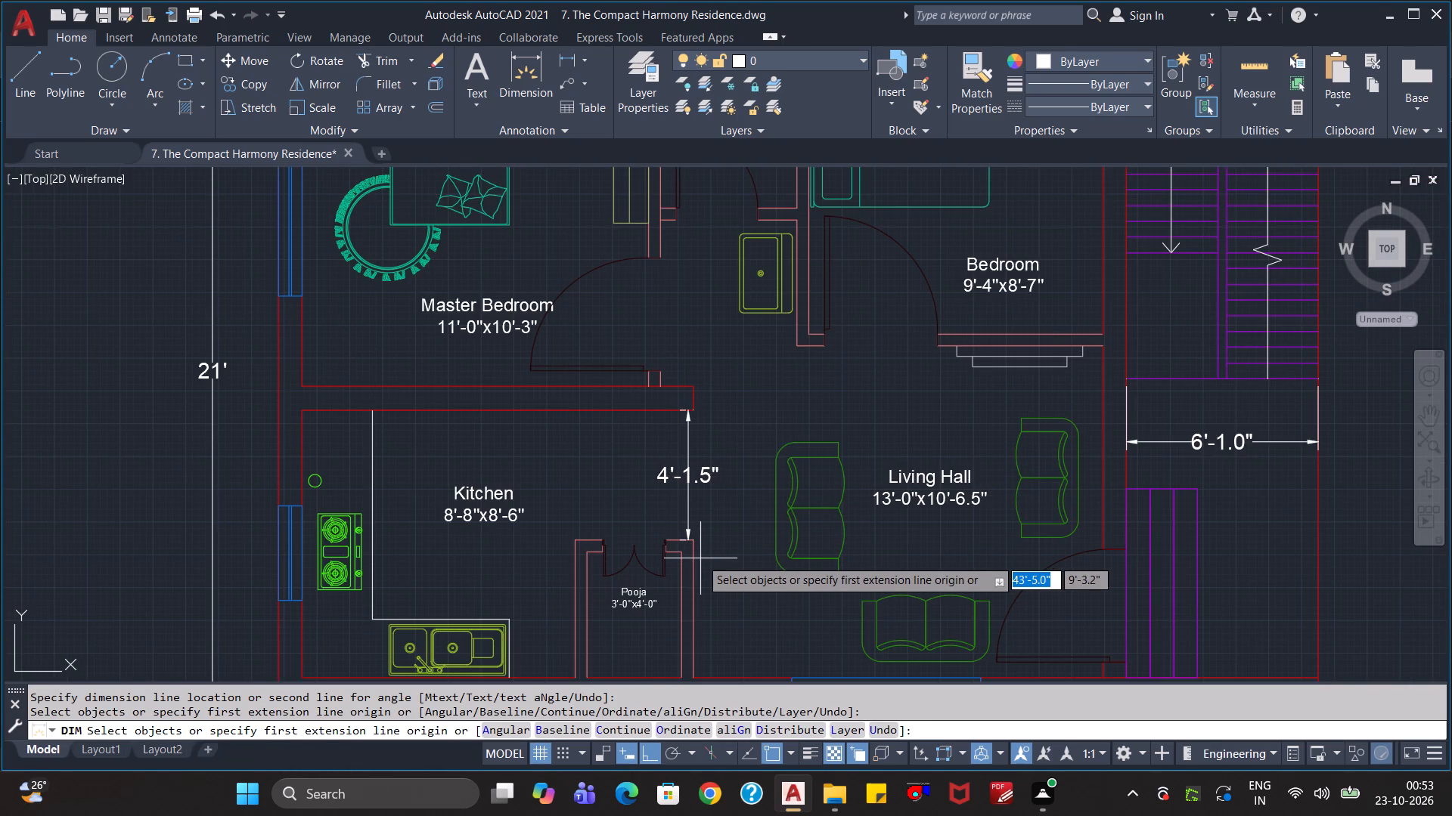
key(Escape)
key(Escape)
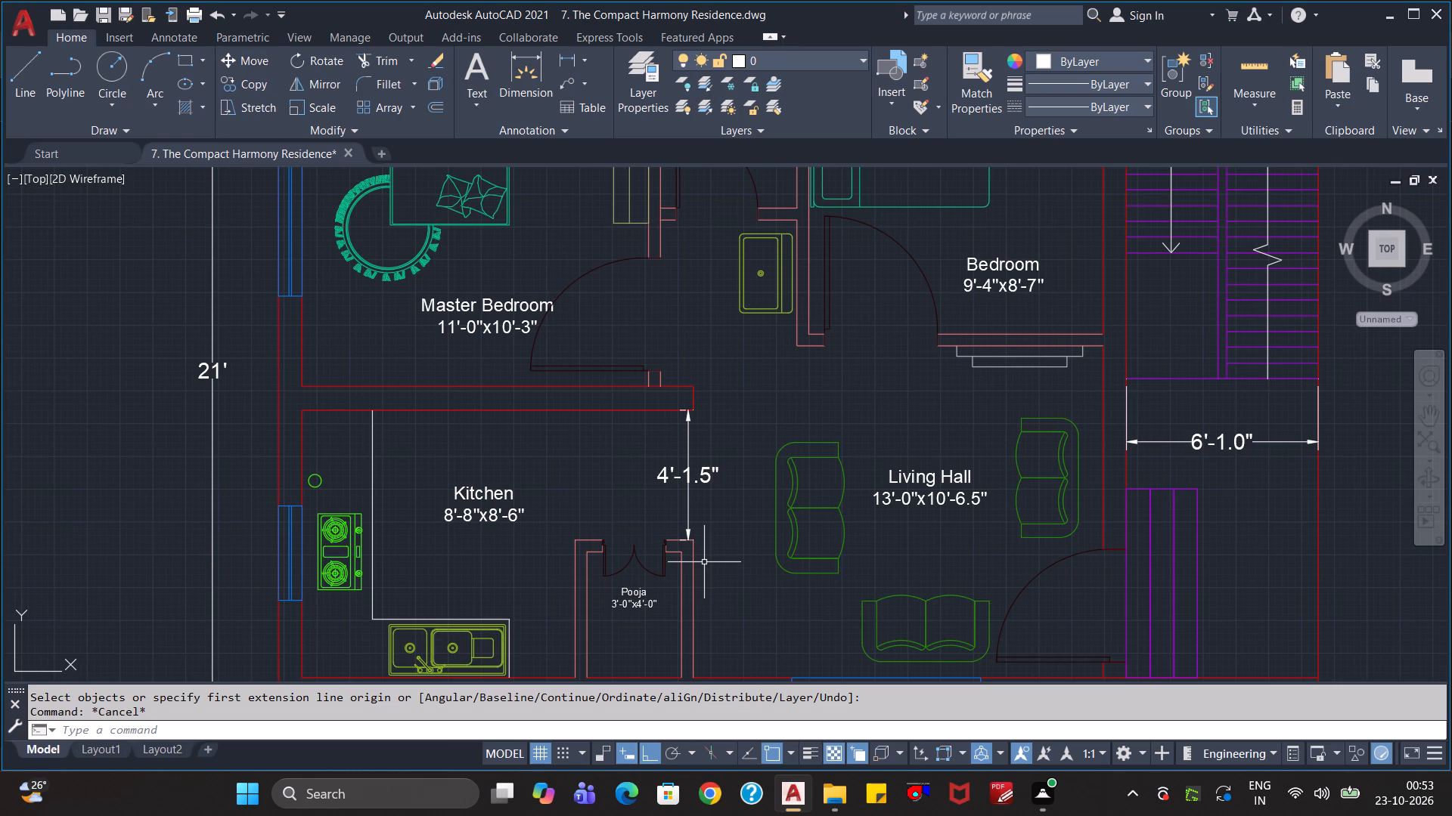
Set up a centred A3 plot with Microsoft Print to PDF, using a window around the whole dimensioned plan.
key(ctrl+p)
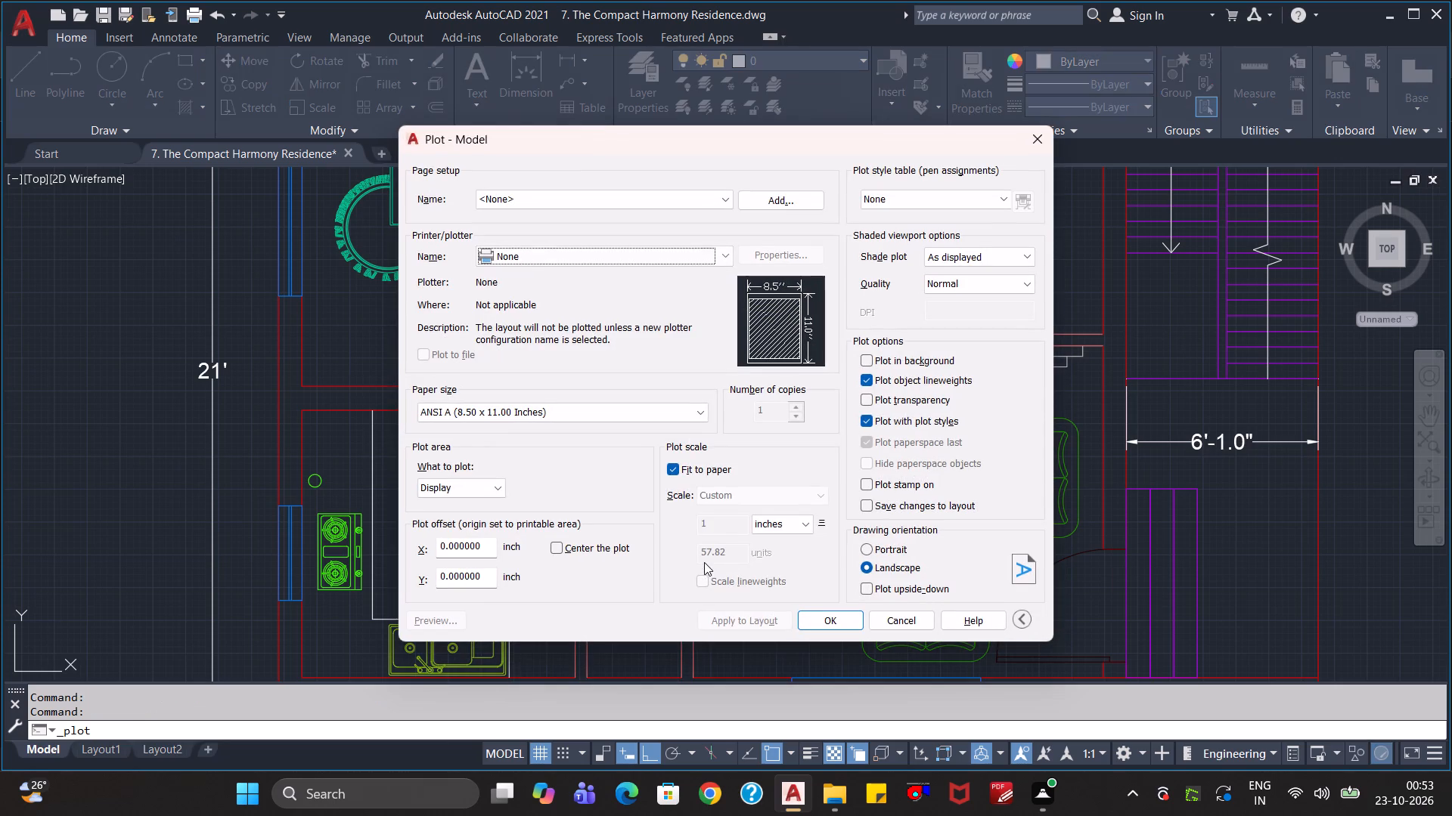
click(718, 249)
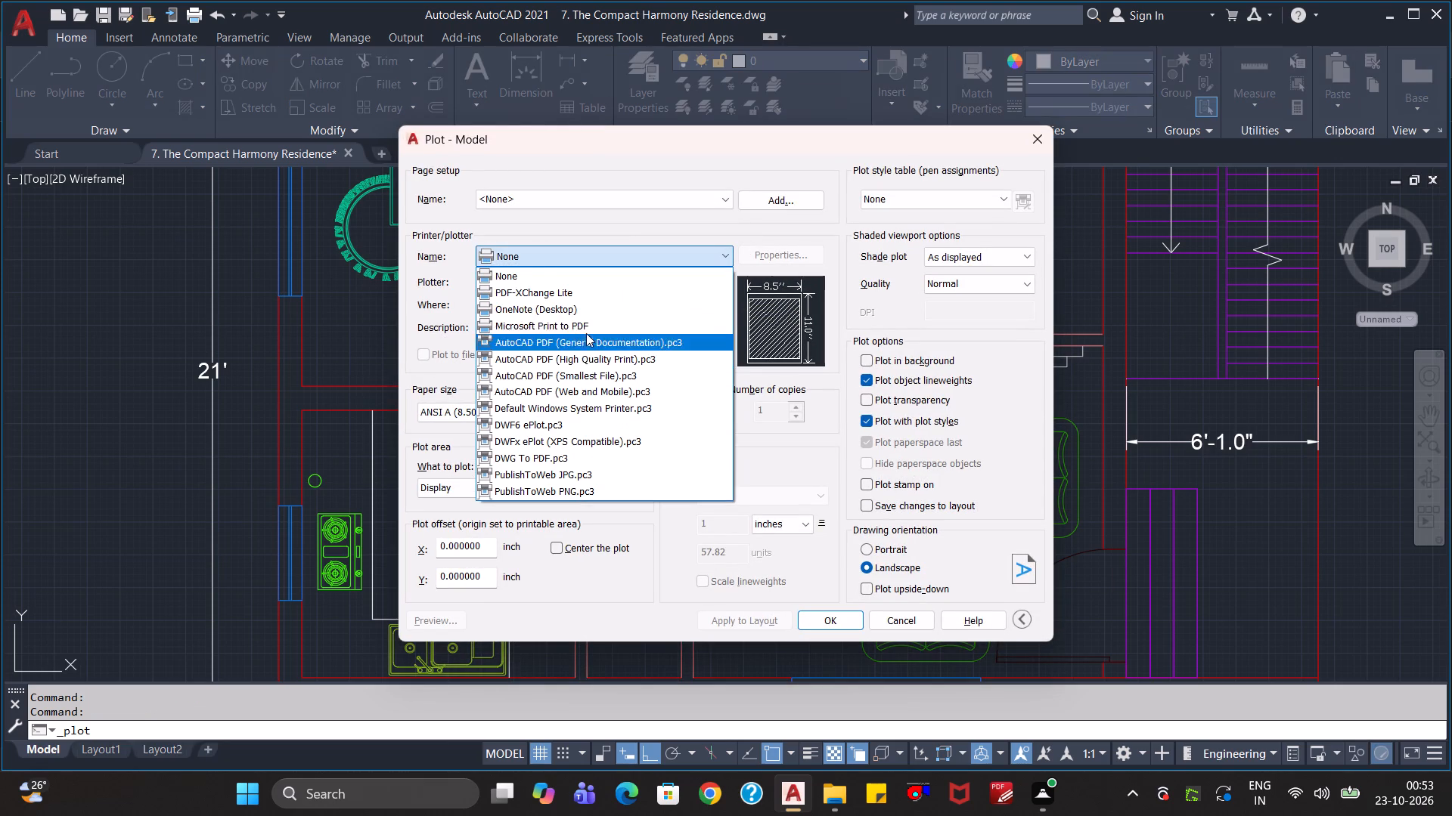
click(586, 333)
click(527, 408)
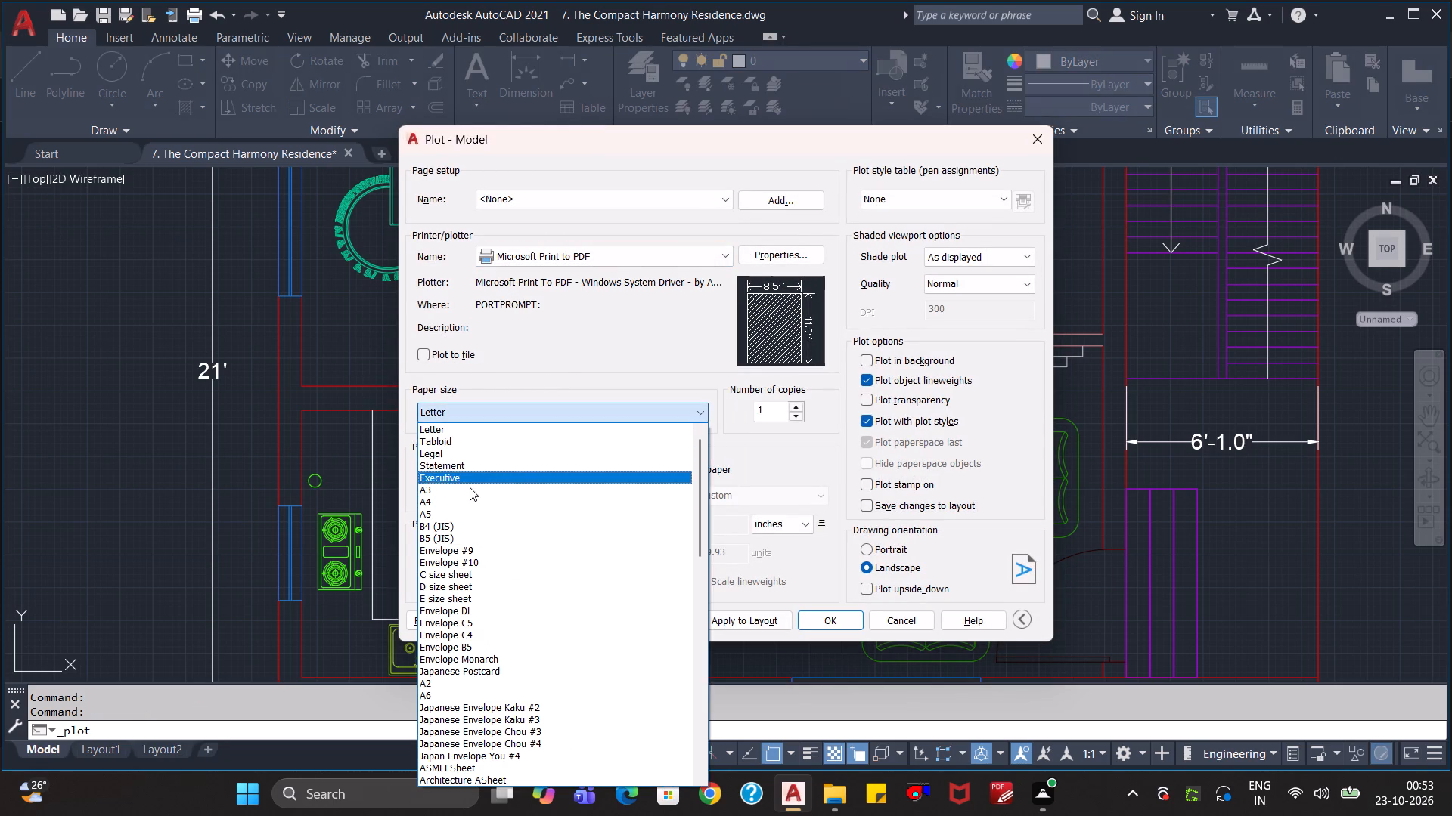
click(469, 490)
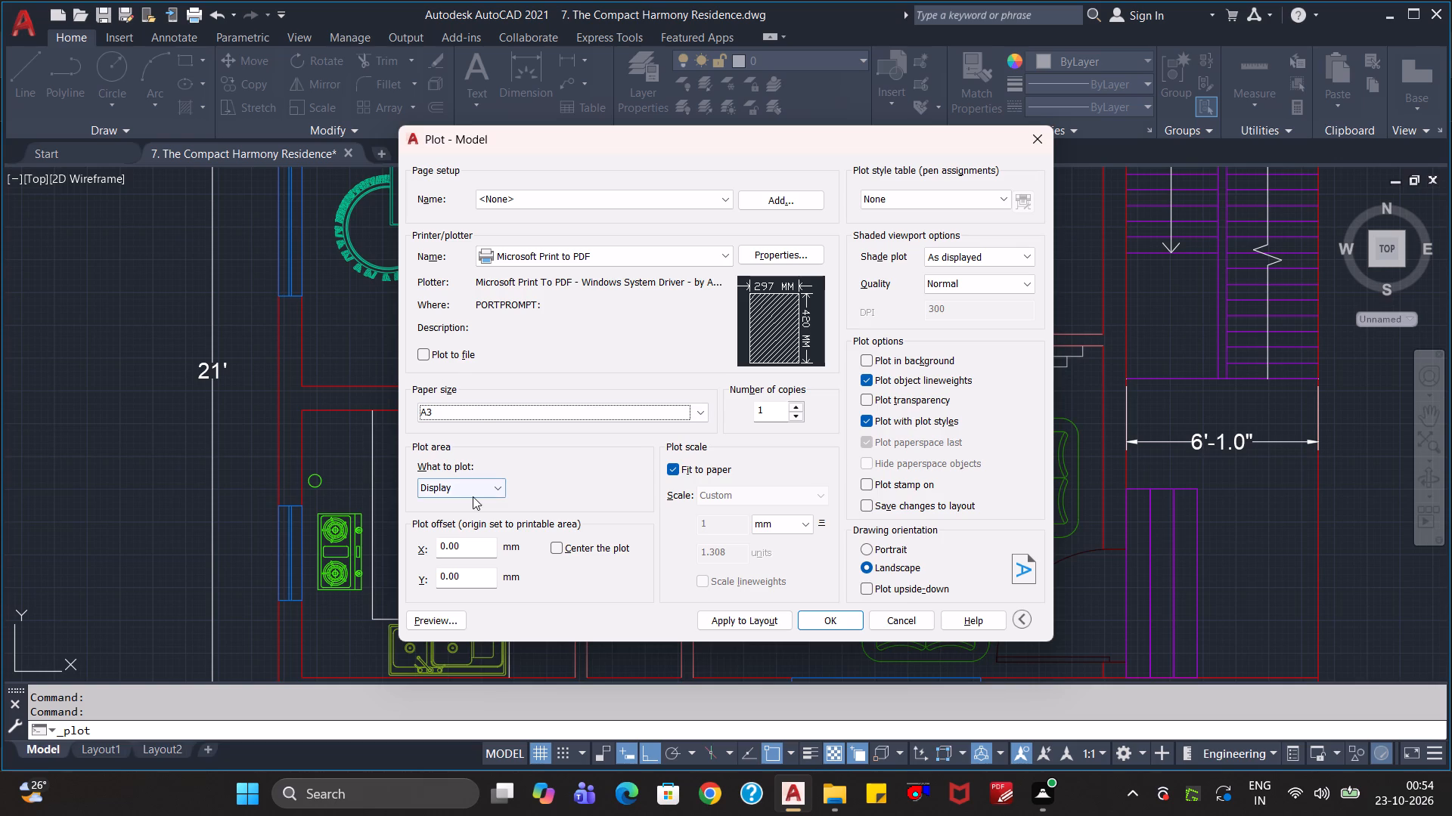
click(473, 496)
click(469, 537)
scroll(523, 518, down, 2)
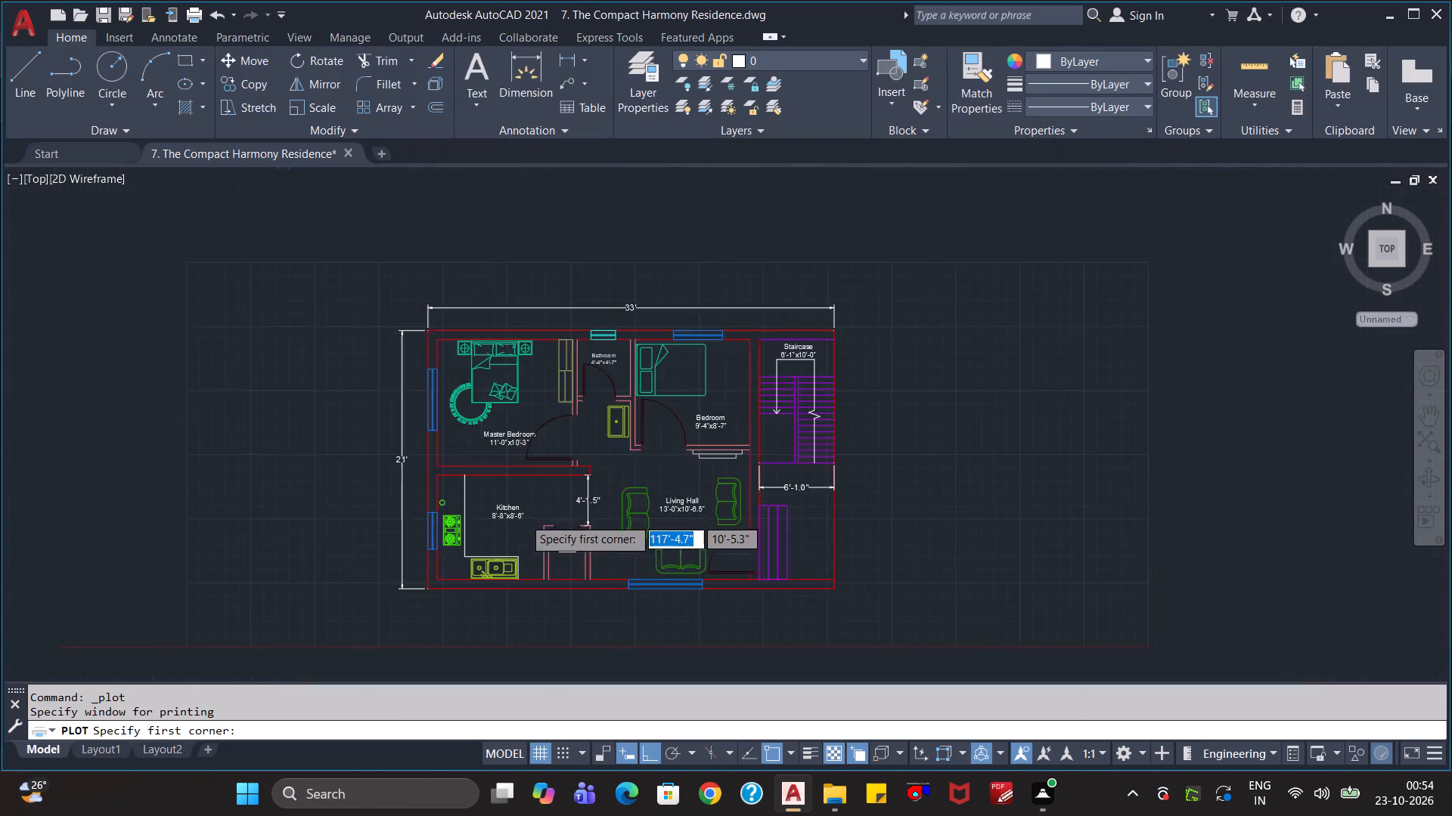
scroll(523, 518, down, 2)
scroll(583, 446, up, 2)
click(616, 231)
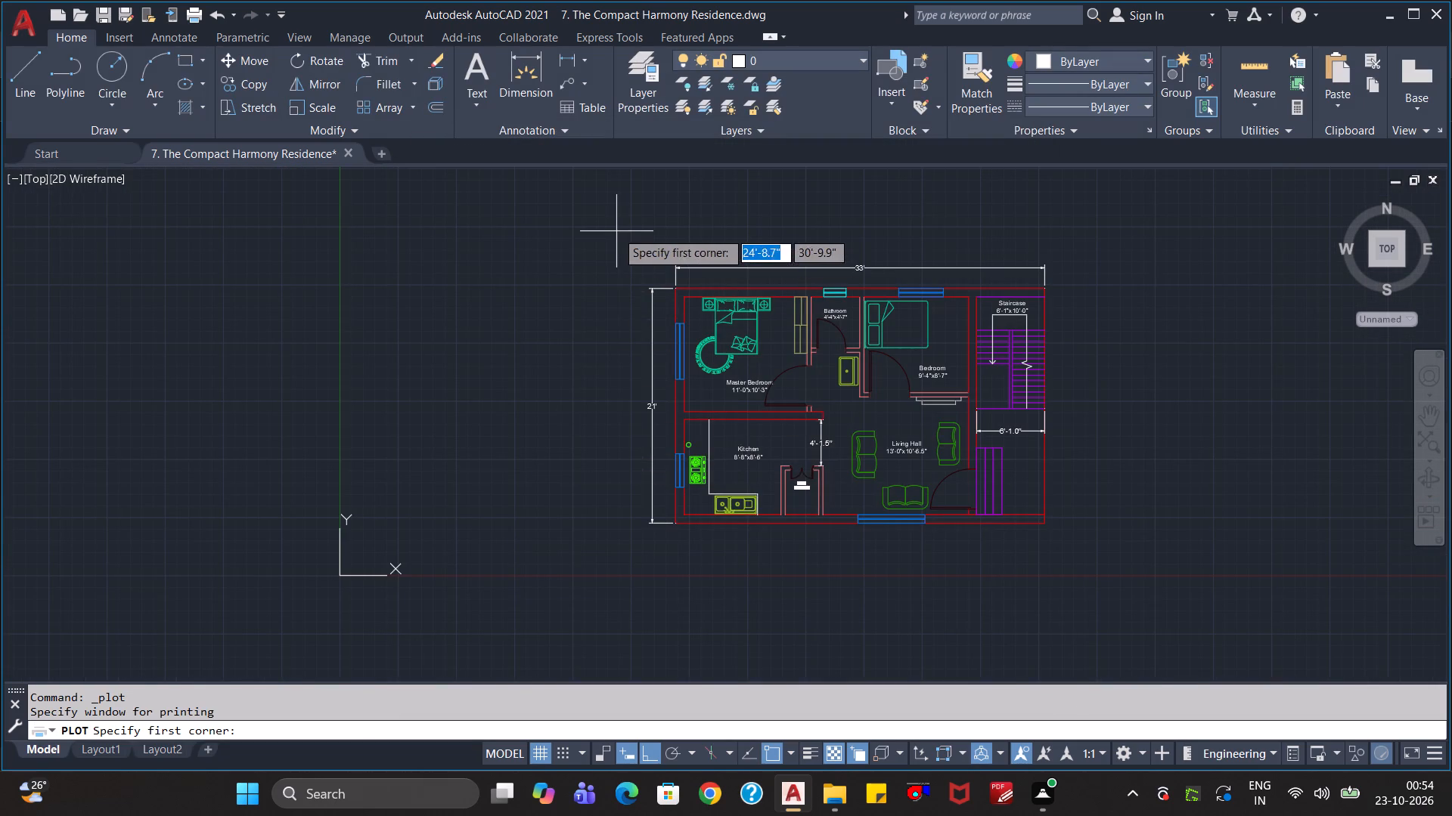
click(1075, 546)
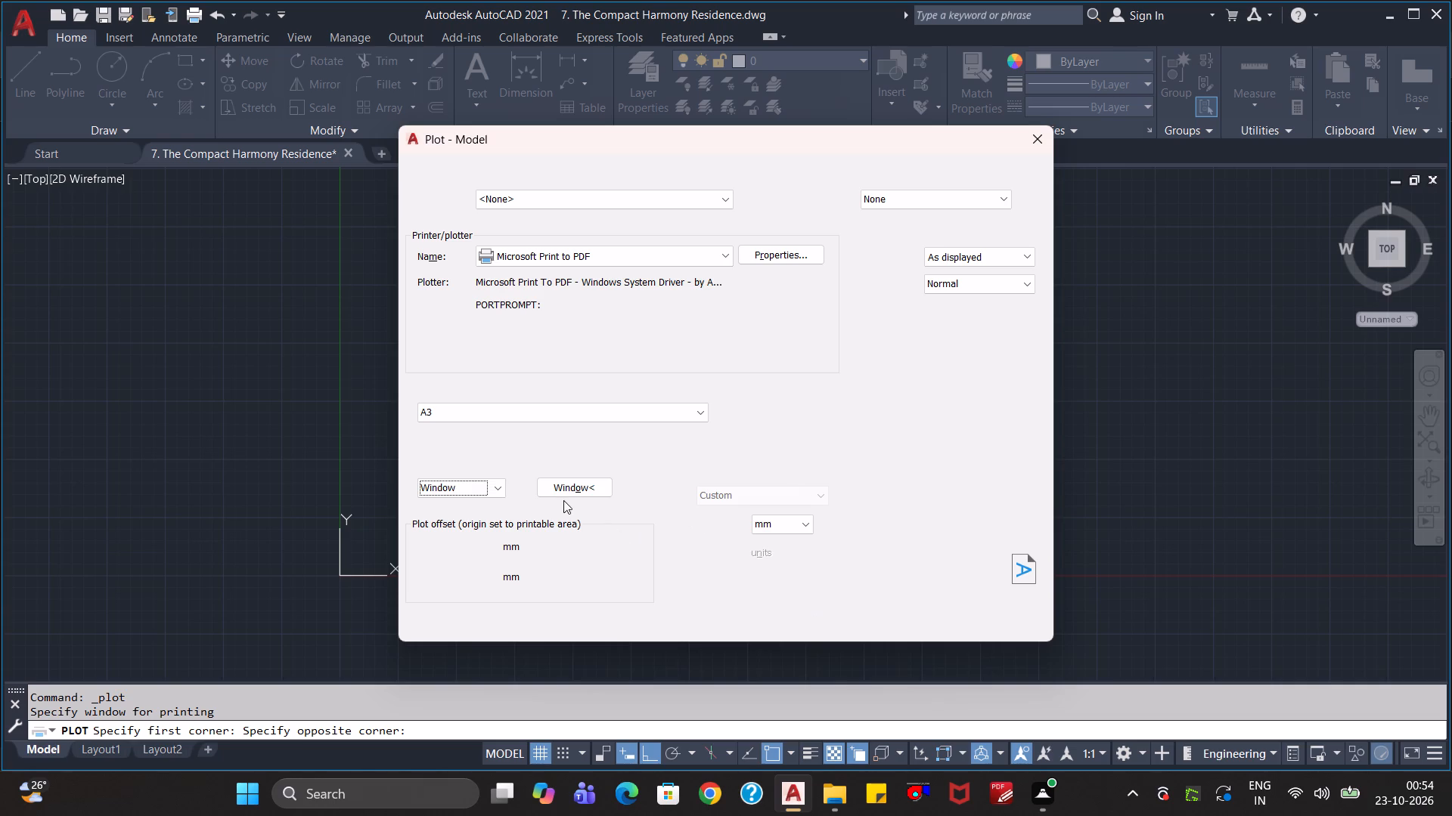
click(554, 547)
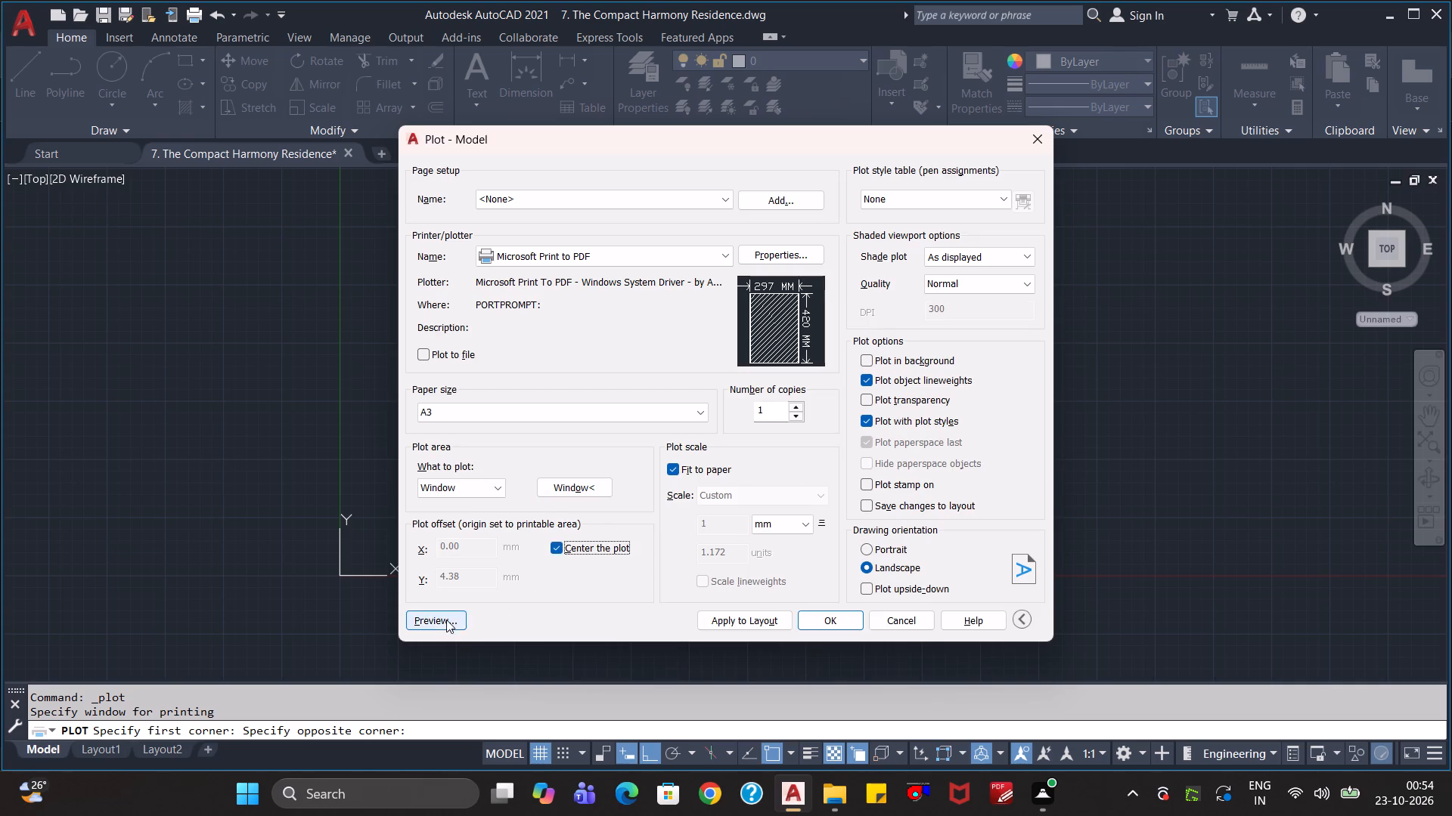
Preview the plot and examine the dimension at the Kitchen–Pooja opening.
click(446, 620)
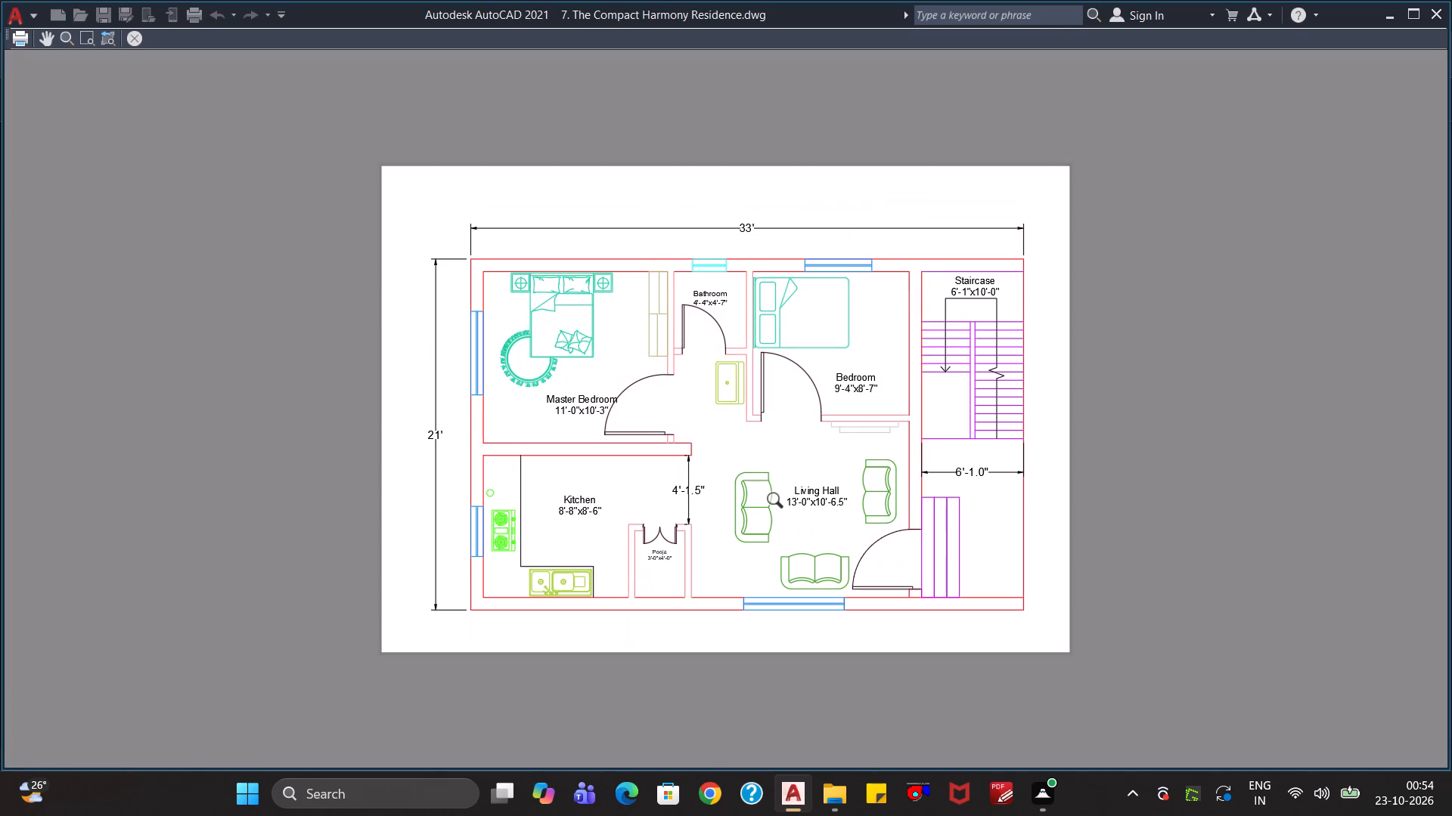
click(704, 493)
click(681, 492)
key(Escape)
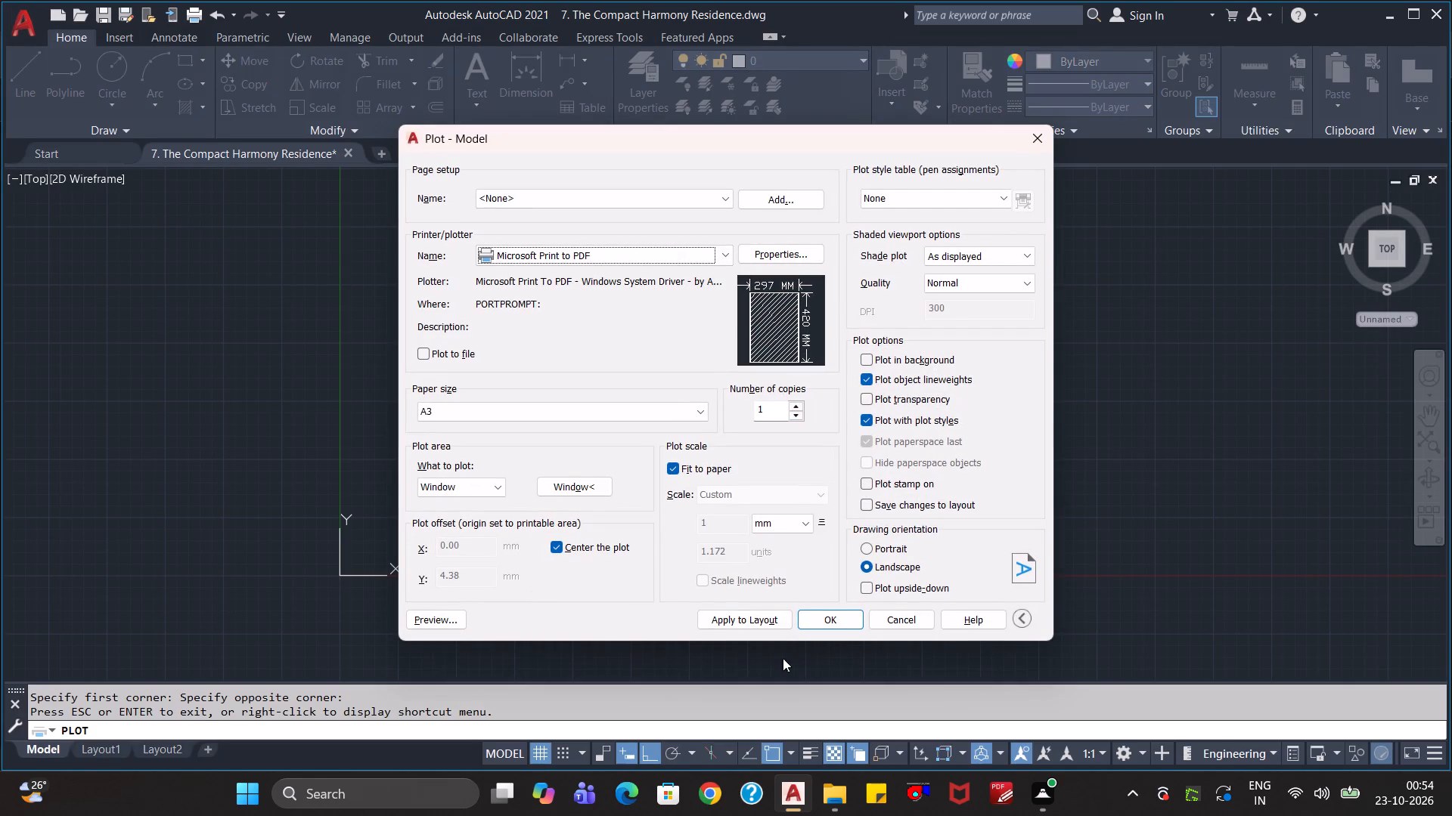
Plot the plan to a PDF named "7. The Compact Harmony Residence" in the FLOOR PLANs folder.
click(830, 623)
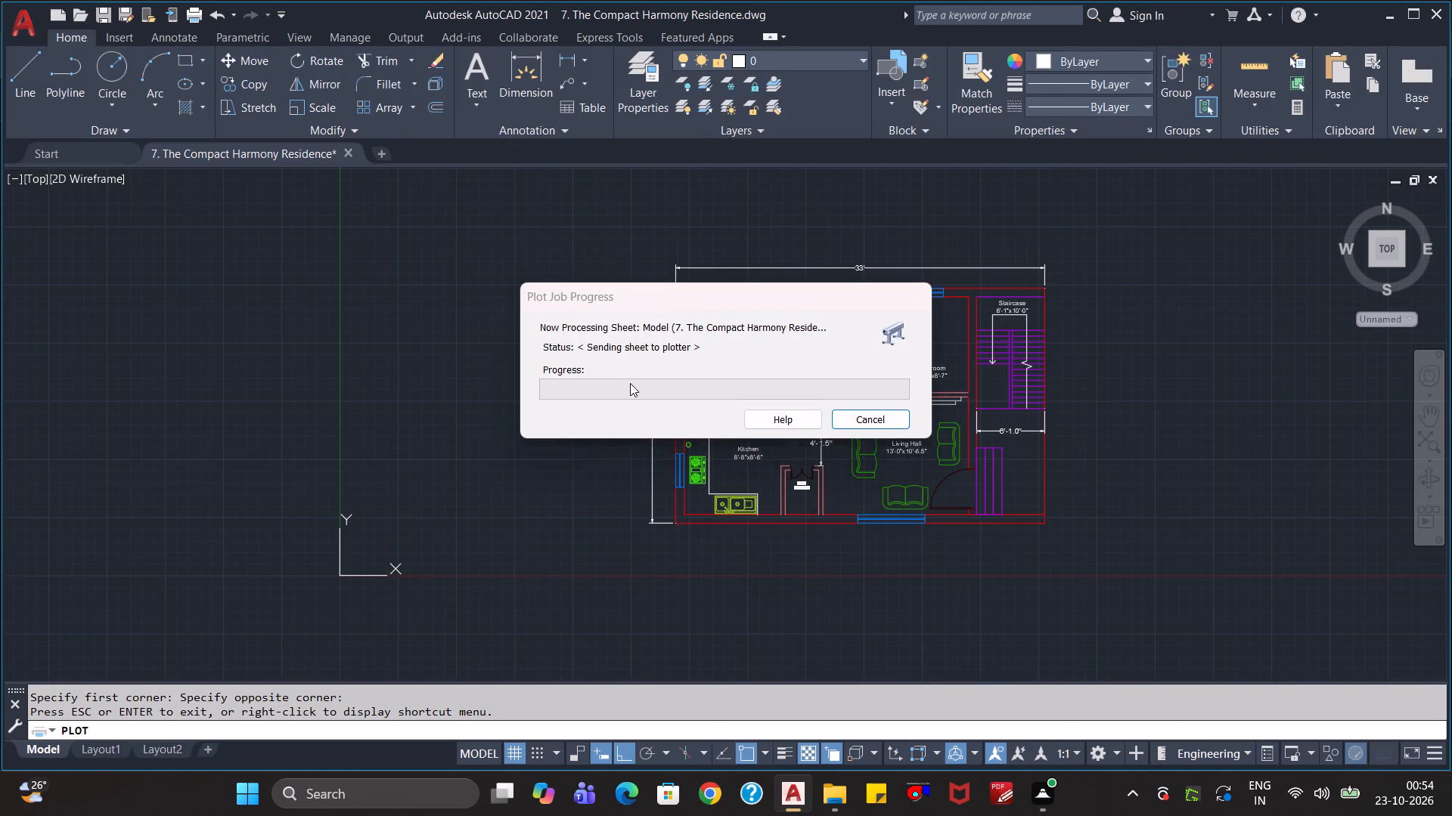
key(ctrl+v)
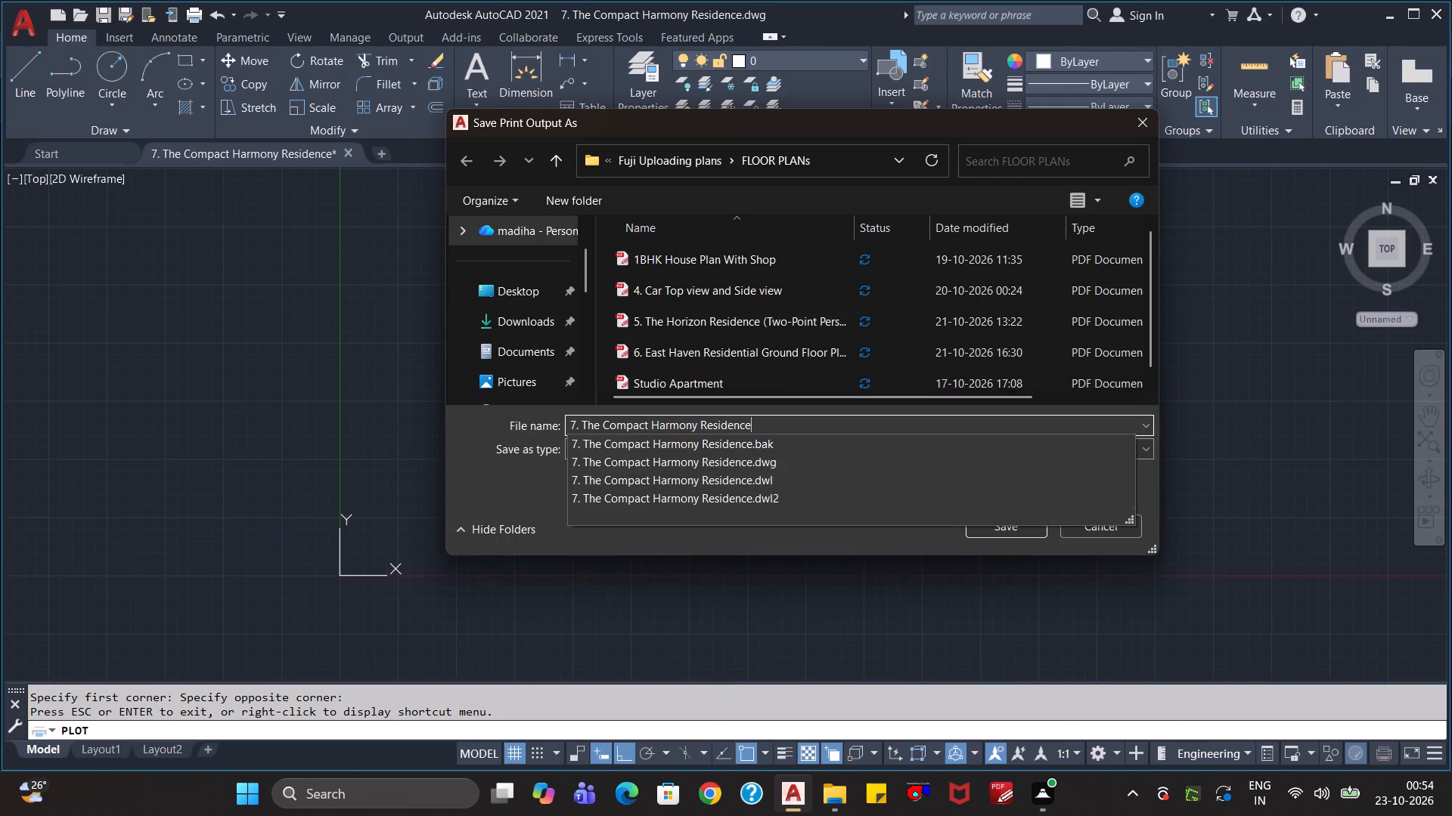
click(823, 424)
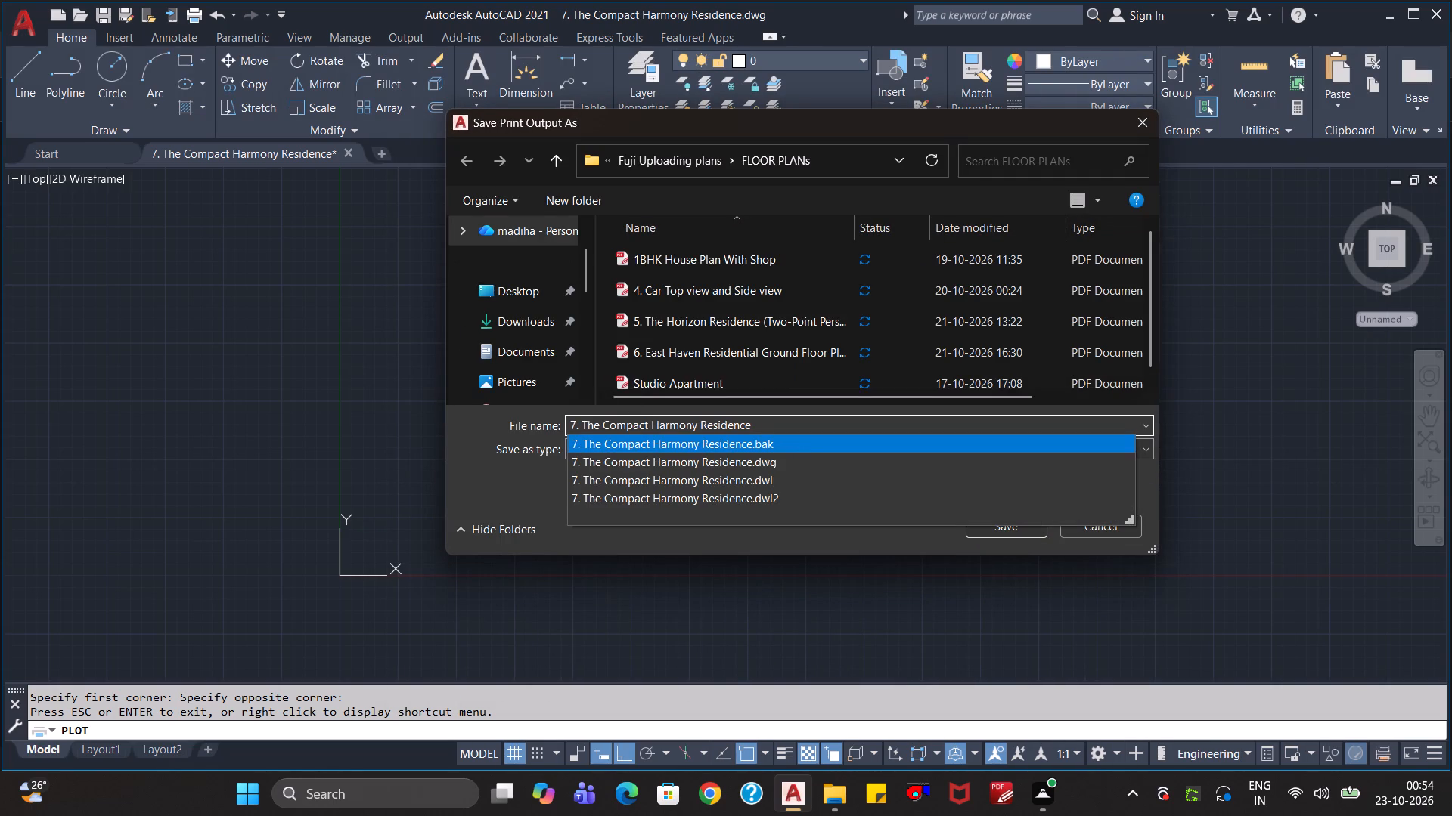
key(space)
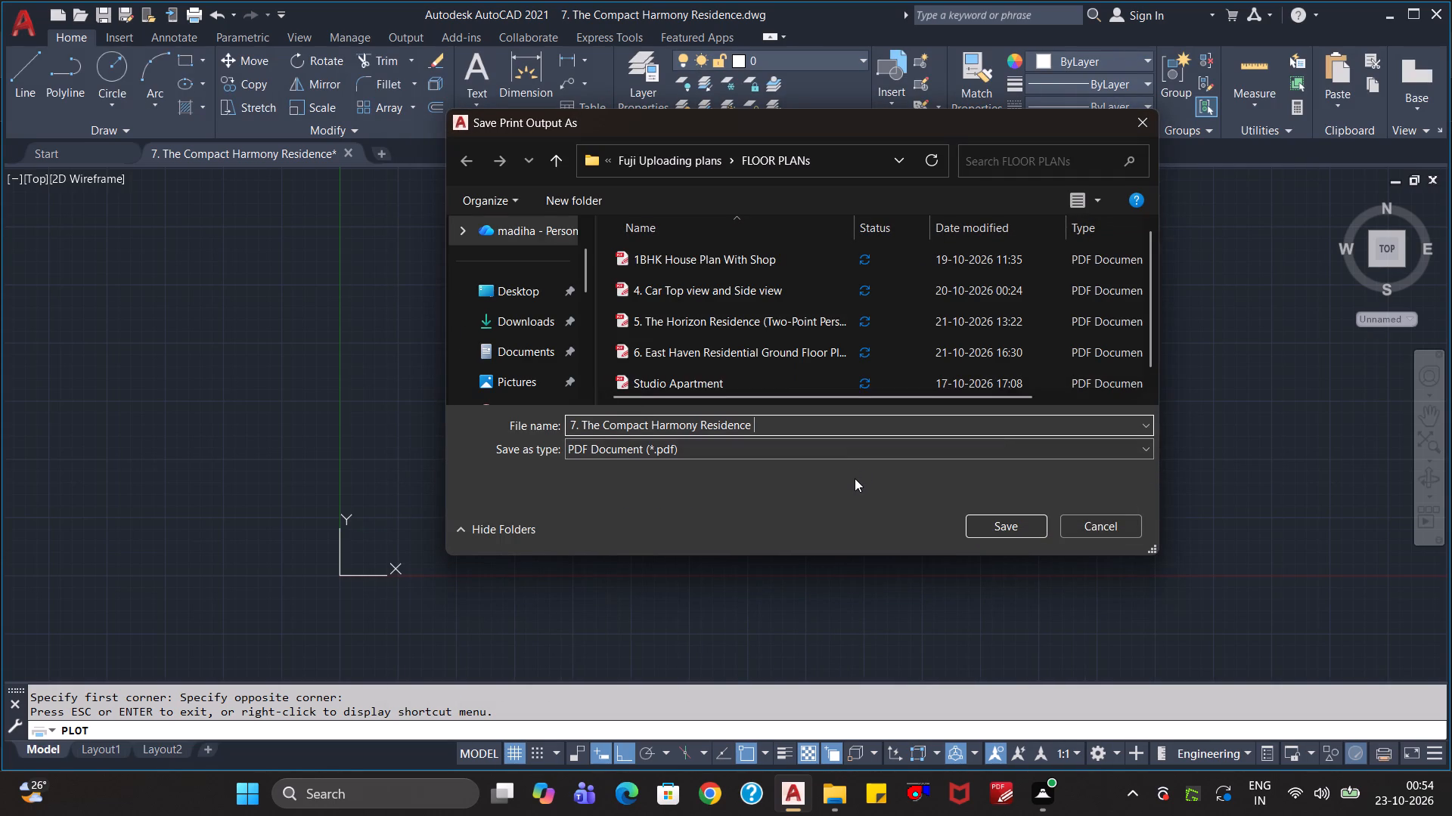
key(BackSpace)
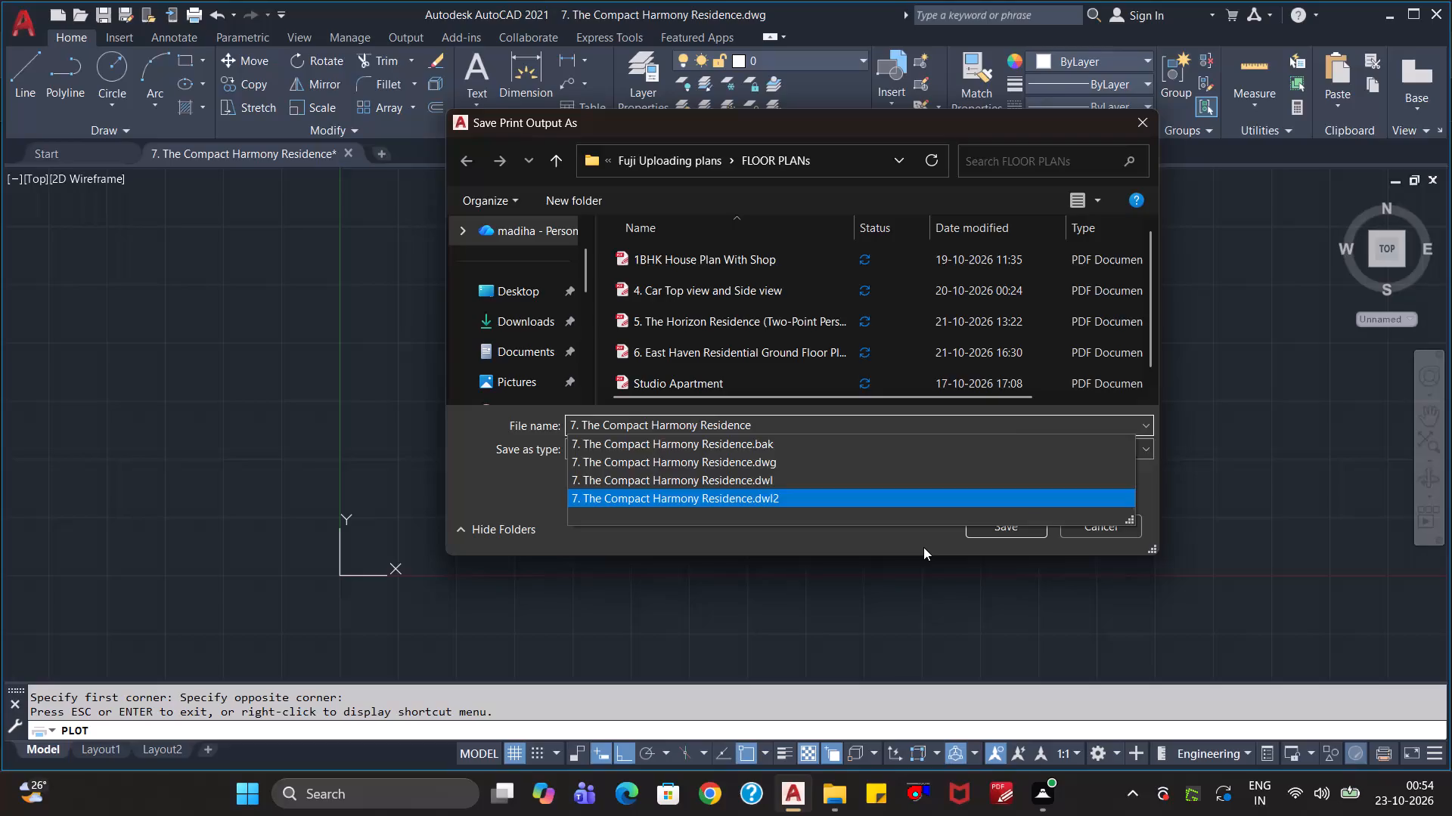
click(923, 547)
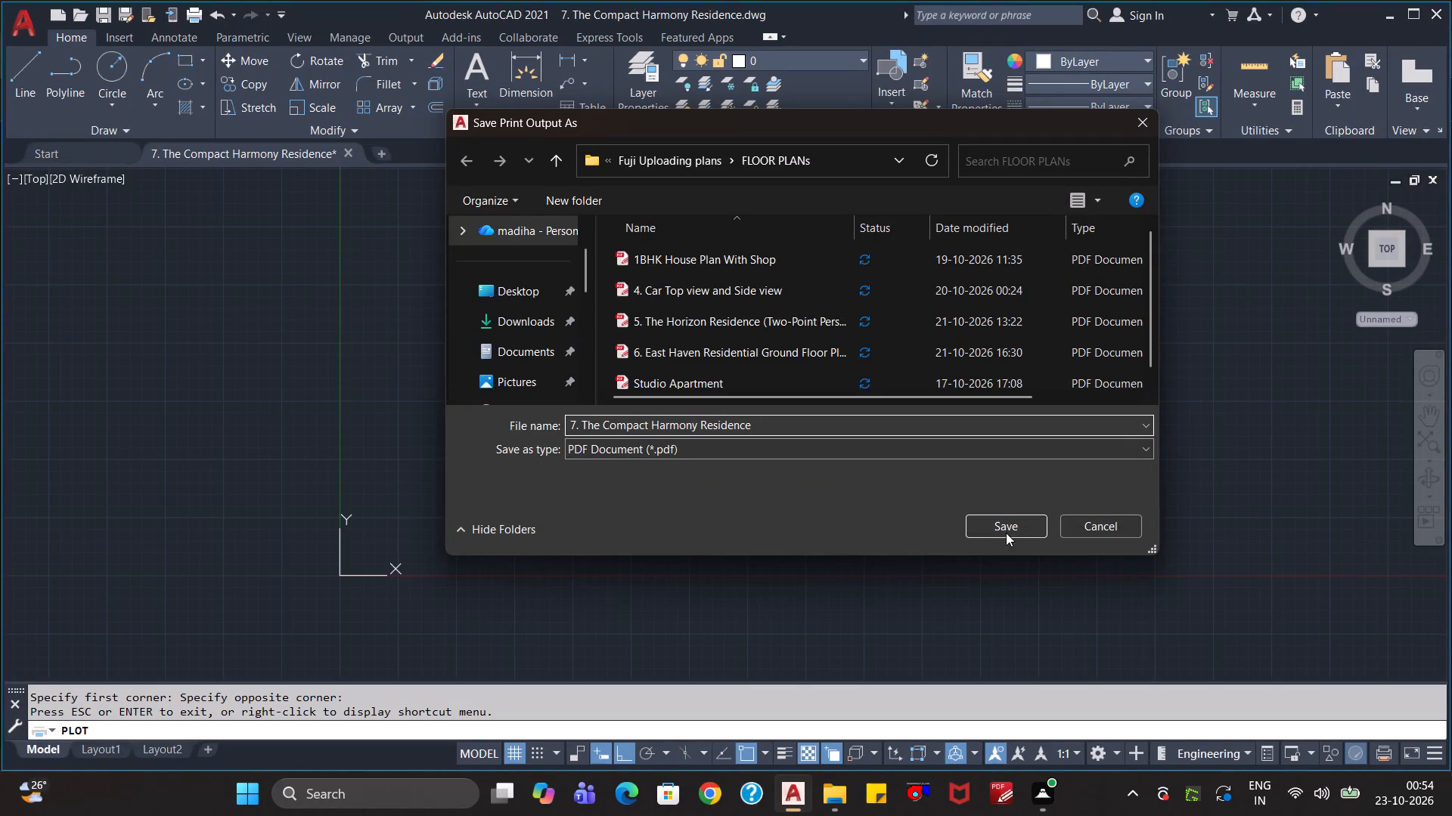
click(1013, 521)
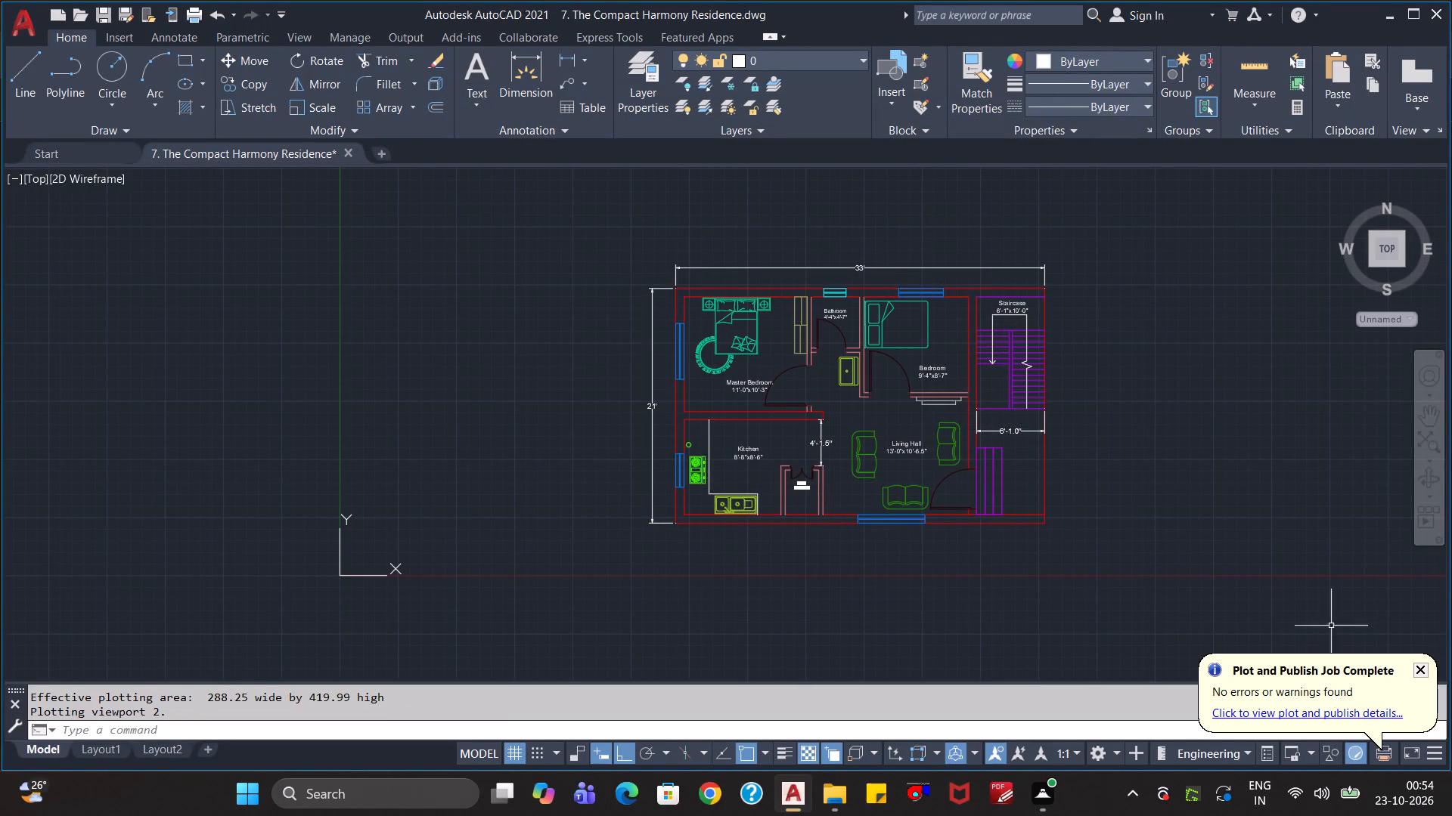
click(1419, 670)
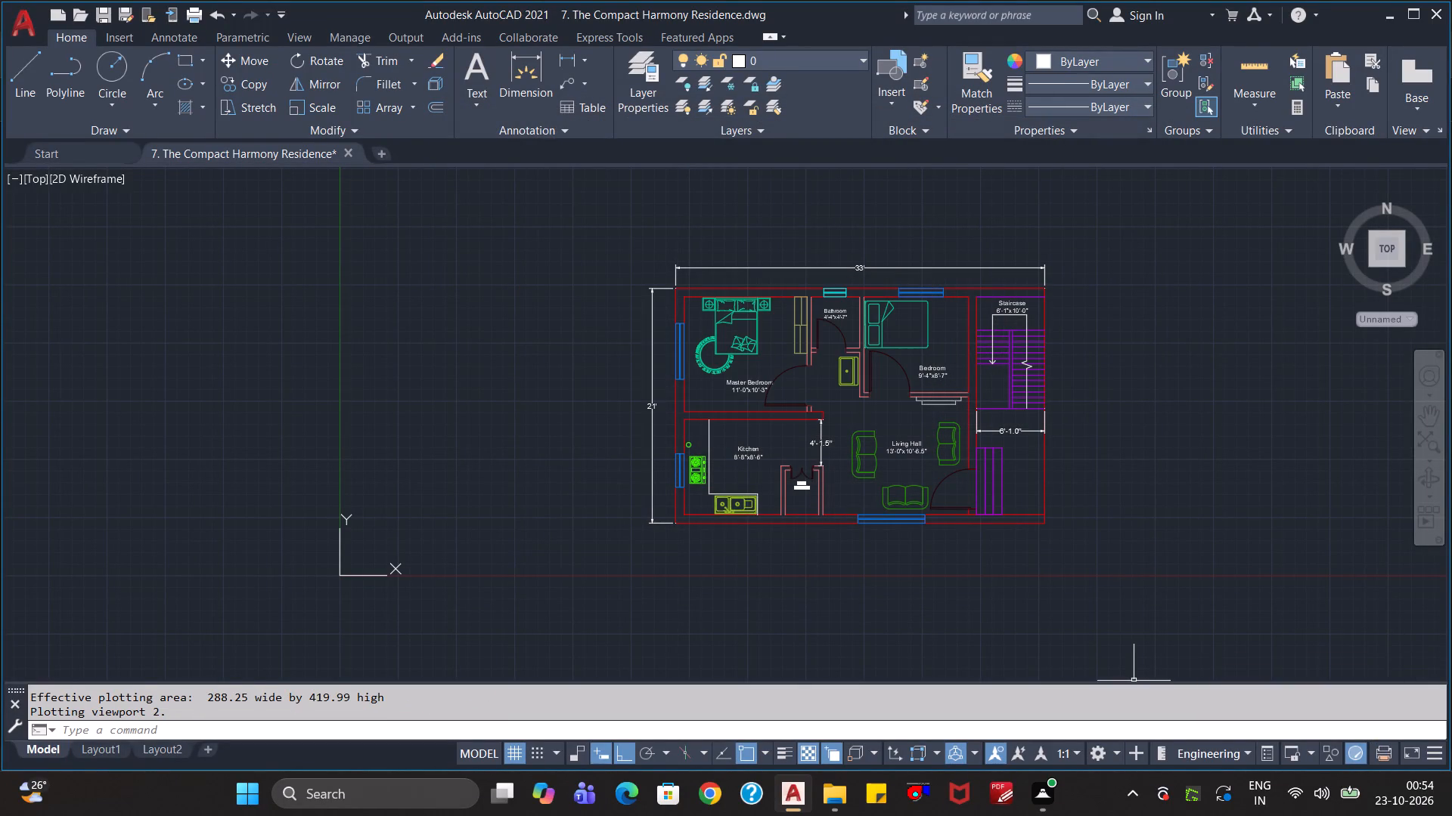
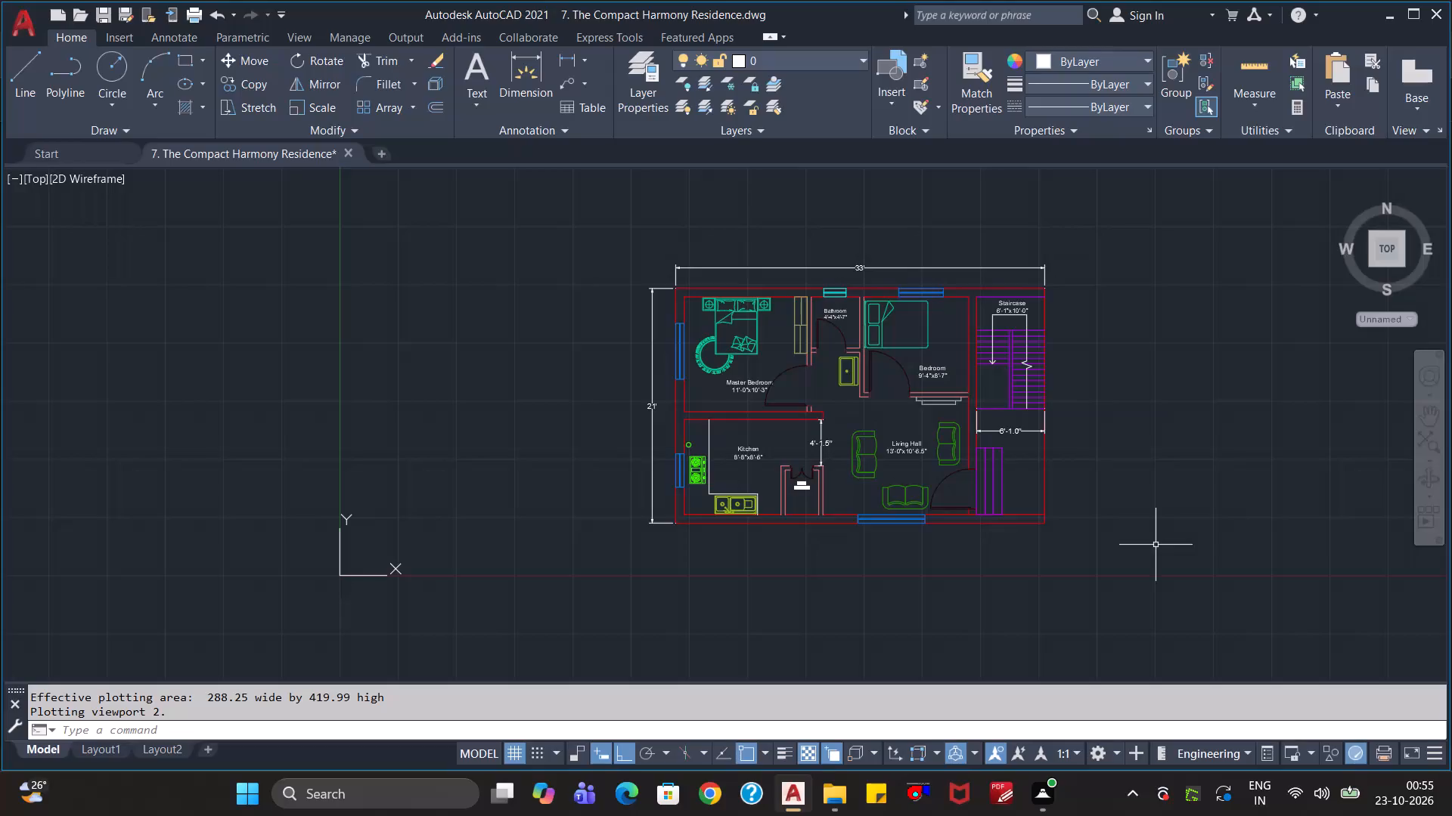
Query the drawing's log file name with LOGFILENAME.
text(log)
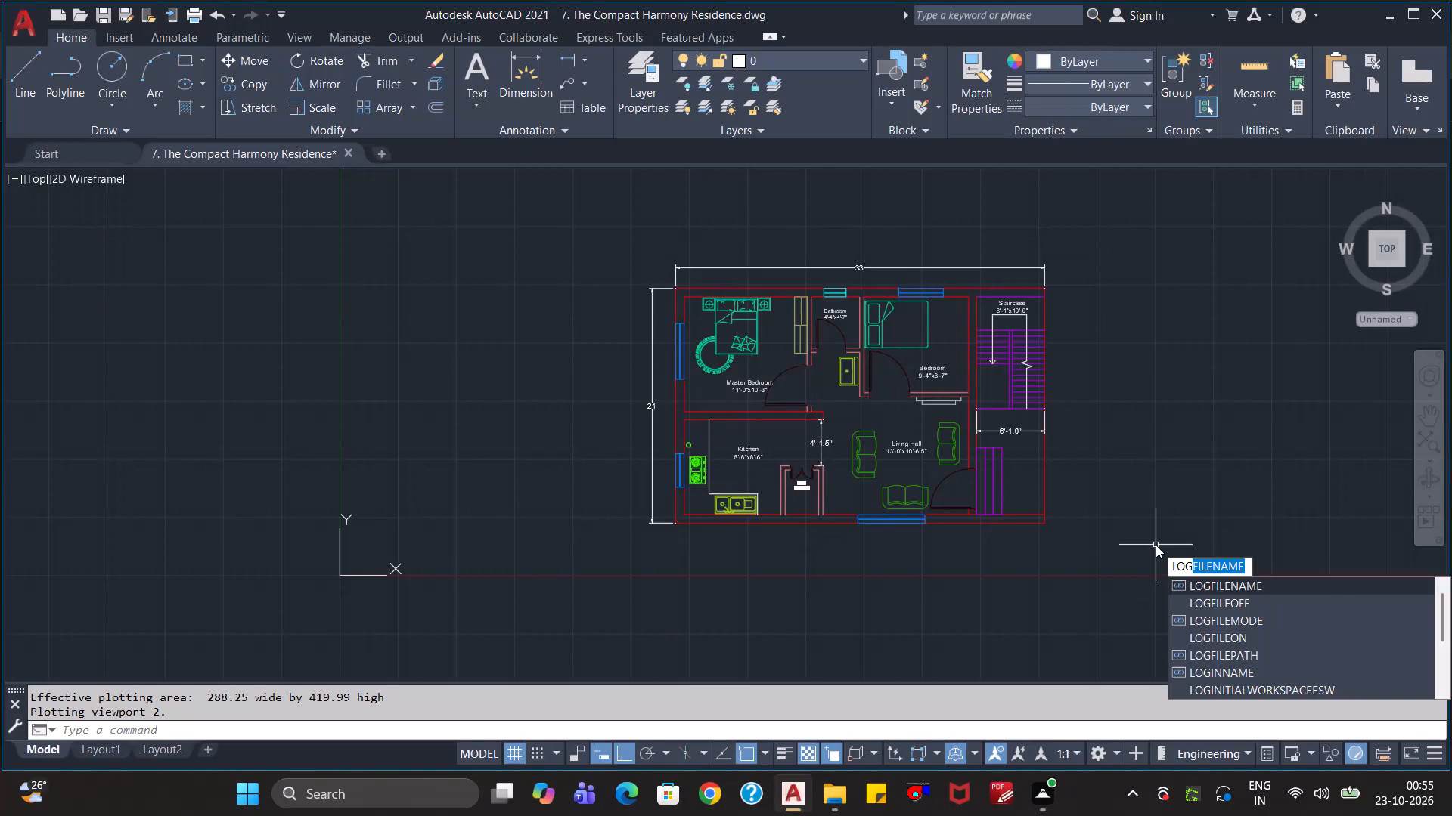
key(Return)
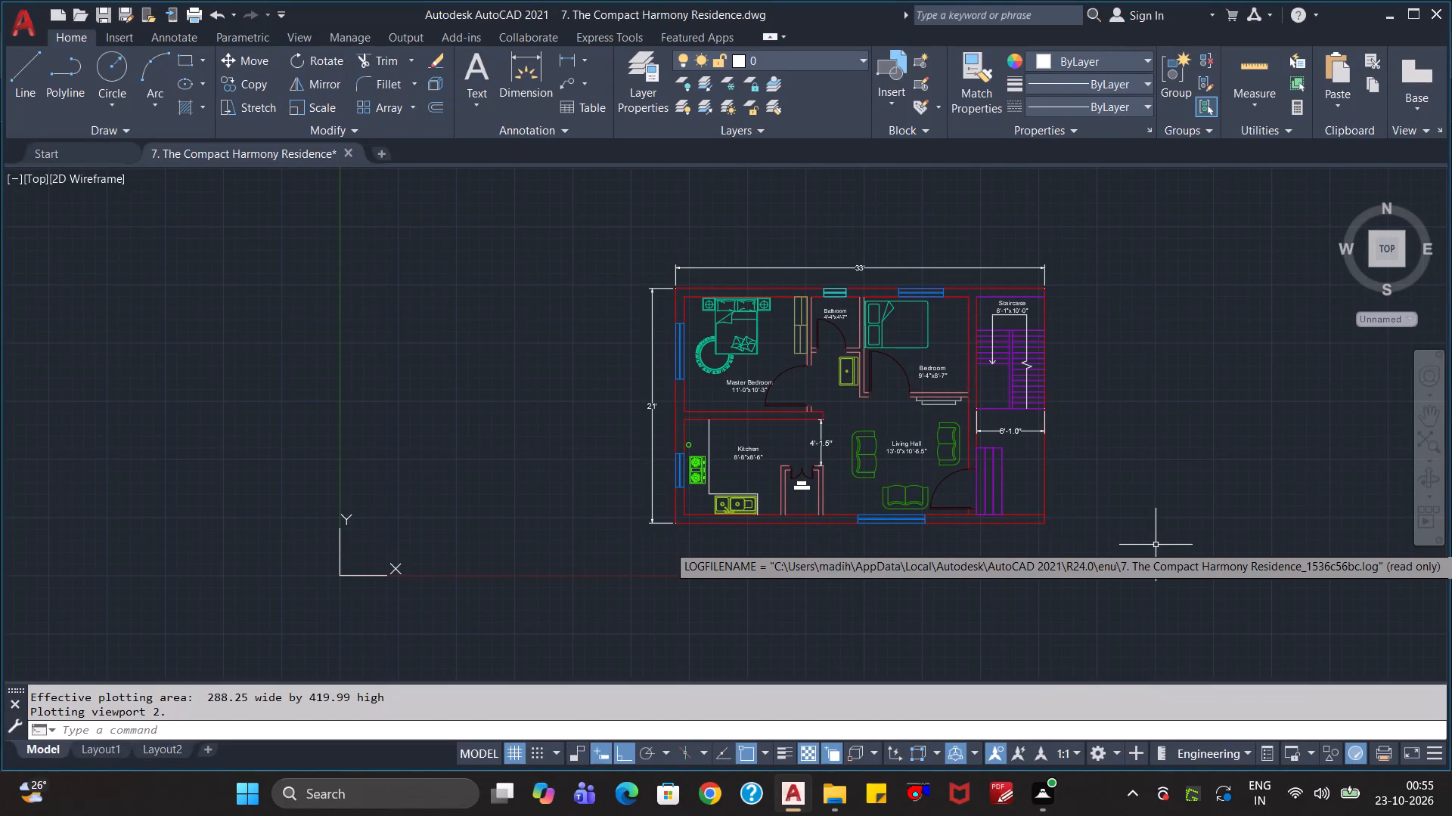
Save the Compact Harmony Residence drawing and close AutoCAD.
key(ctrl+s)
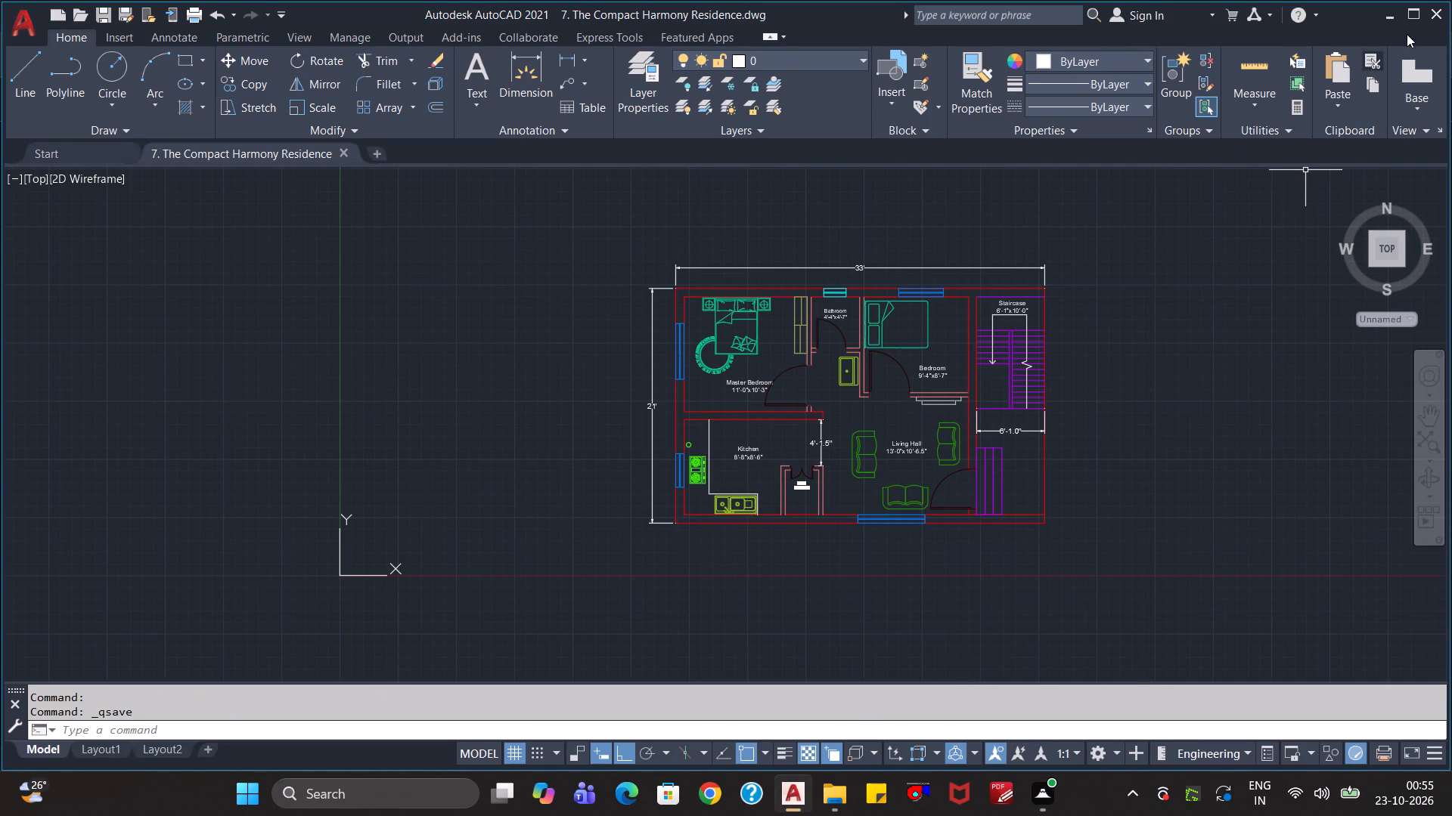
click(1433, 8)
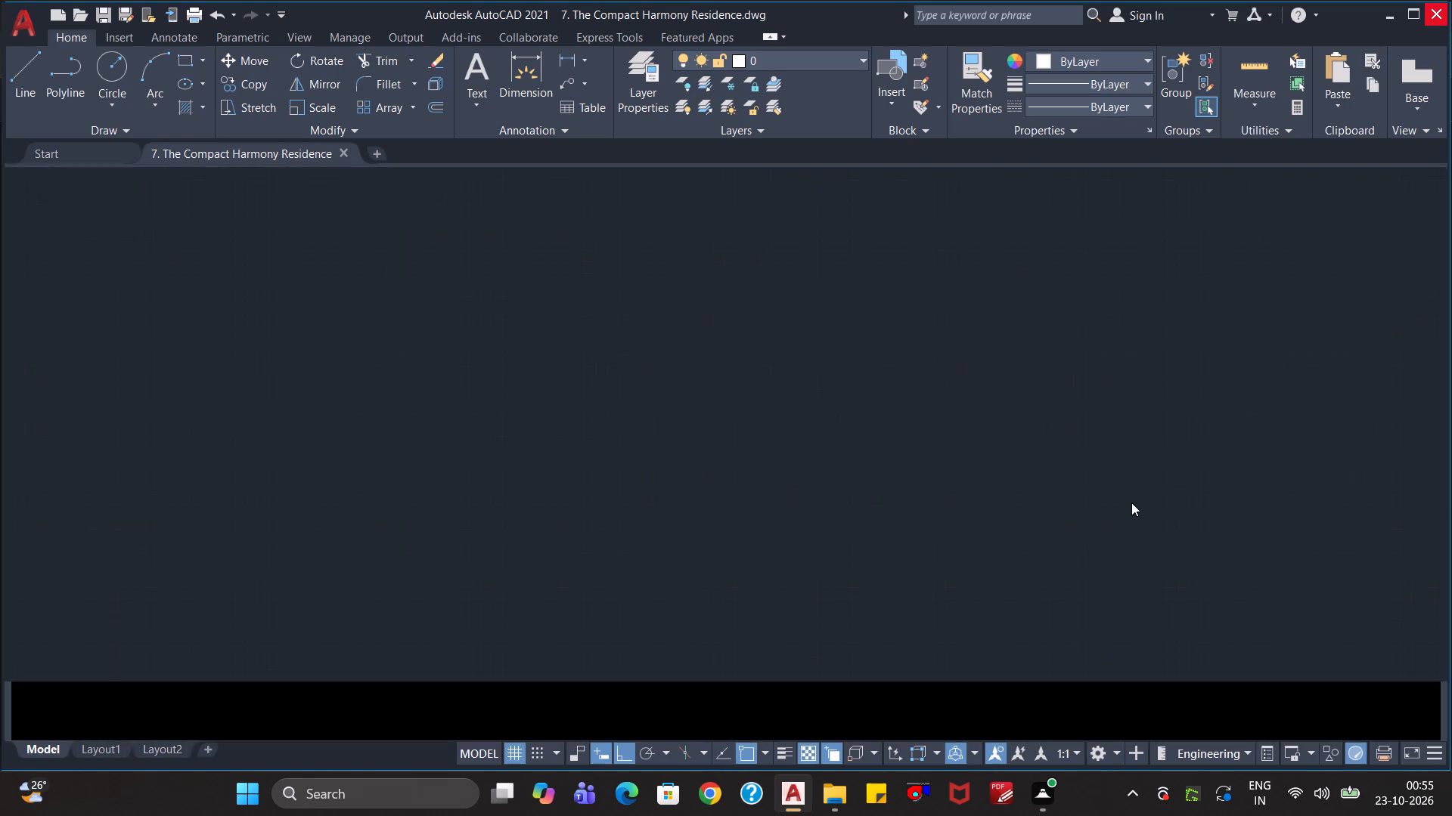